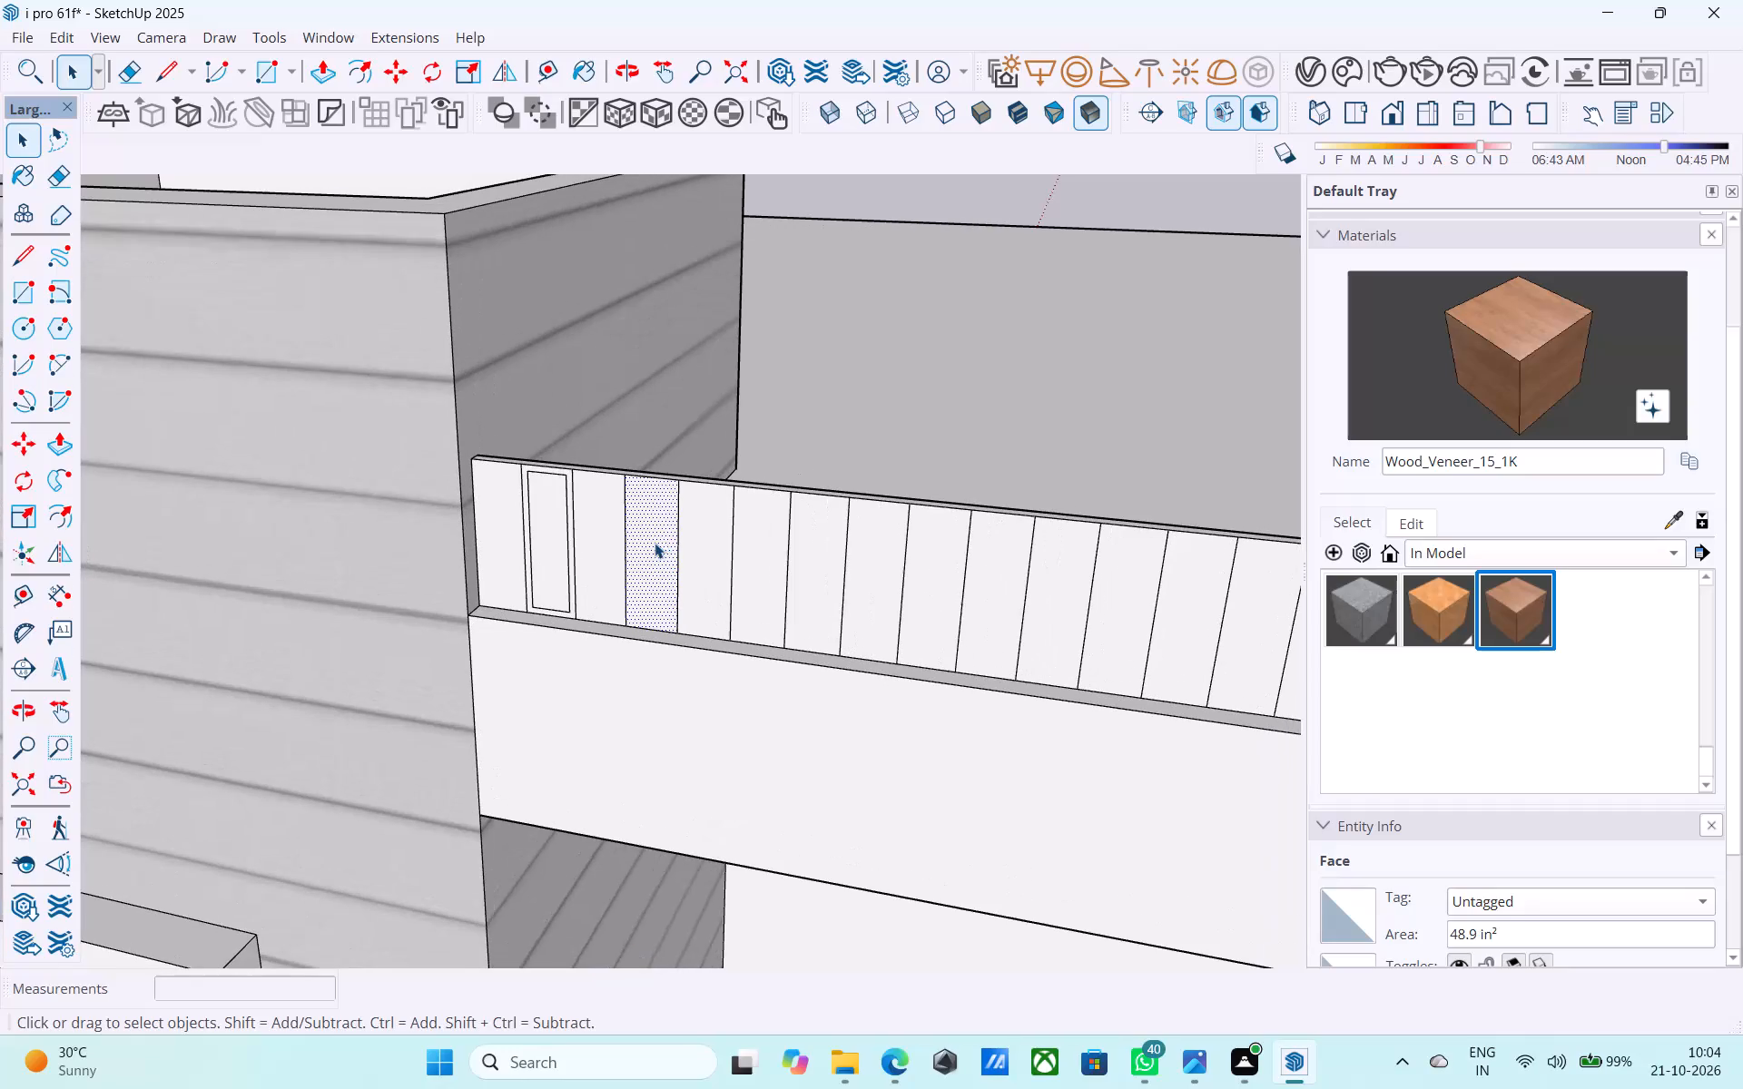
Offset the outline of the fourth parapet strip from the clad wall inward by 0.5".
key("f")
left_click(655, 542)
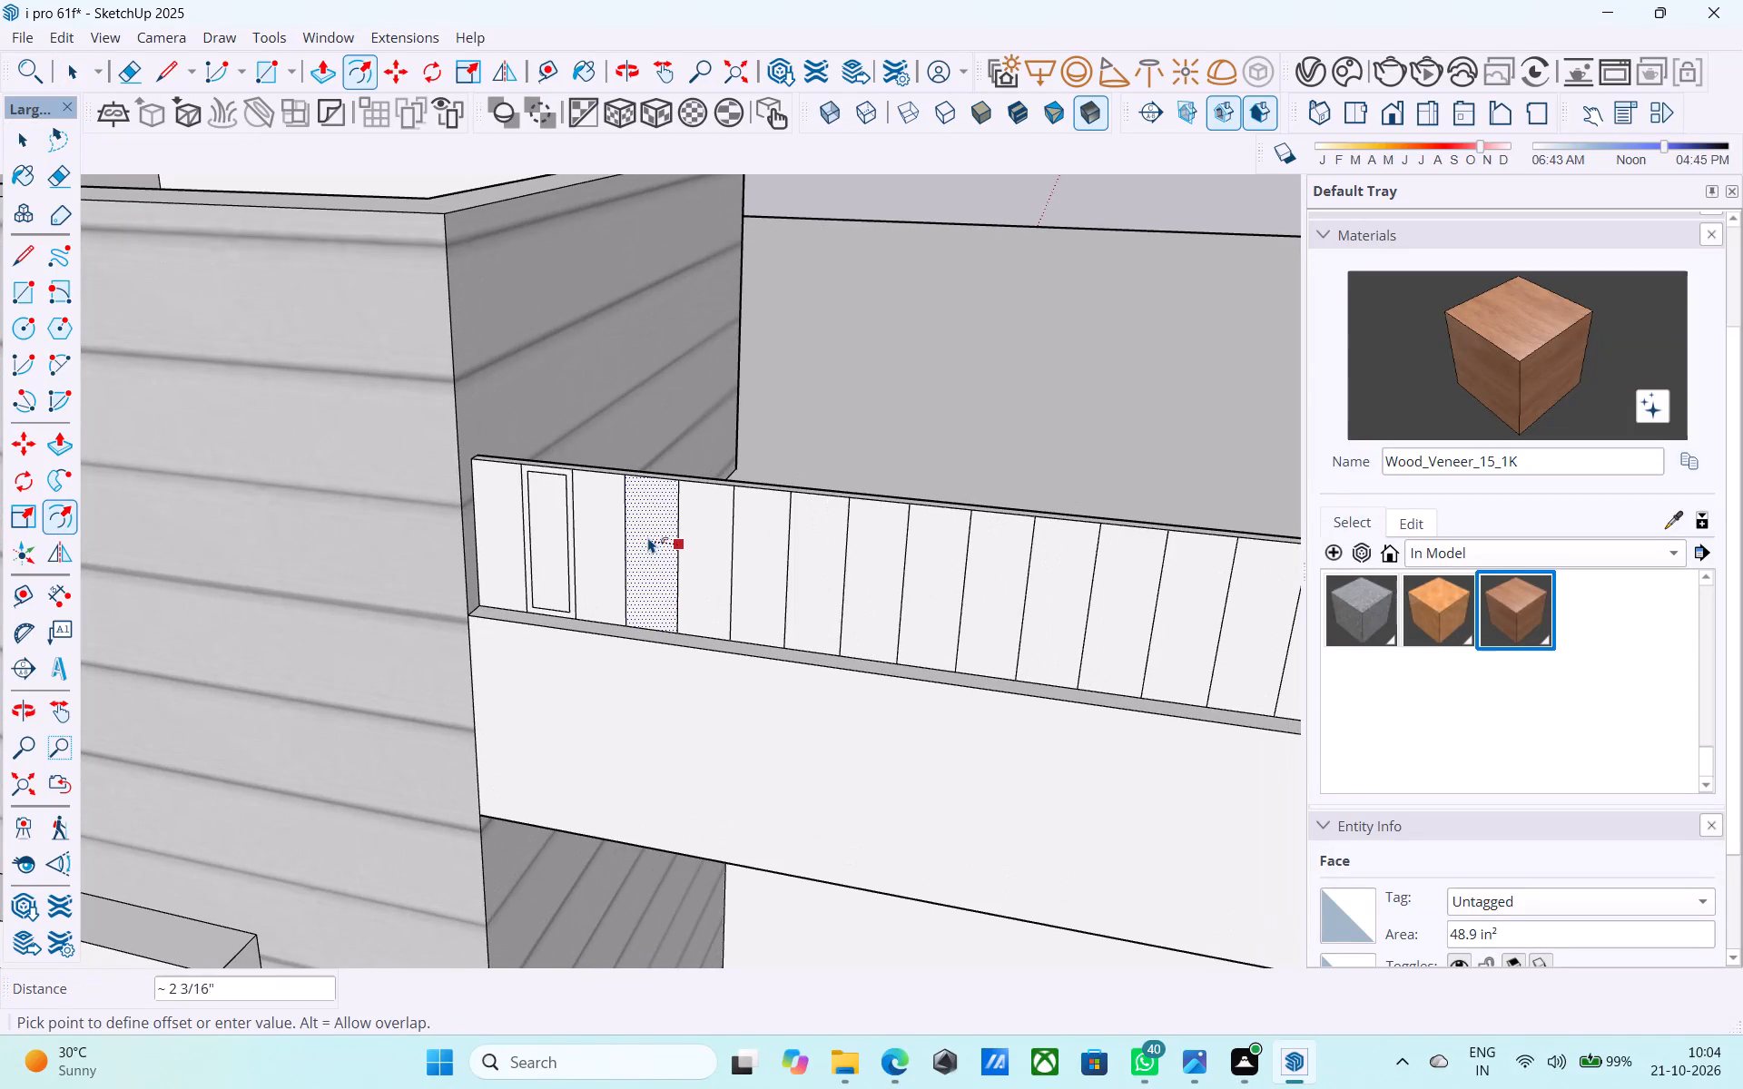
type("0.5\"")
key("Return")
key("space")
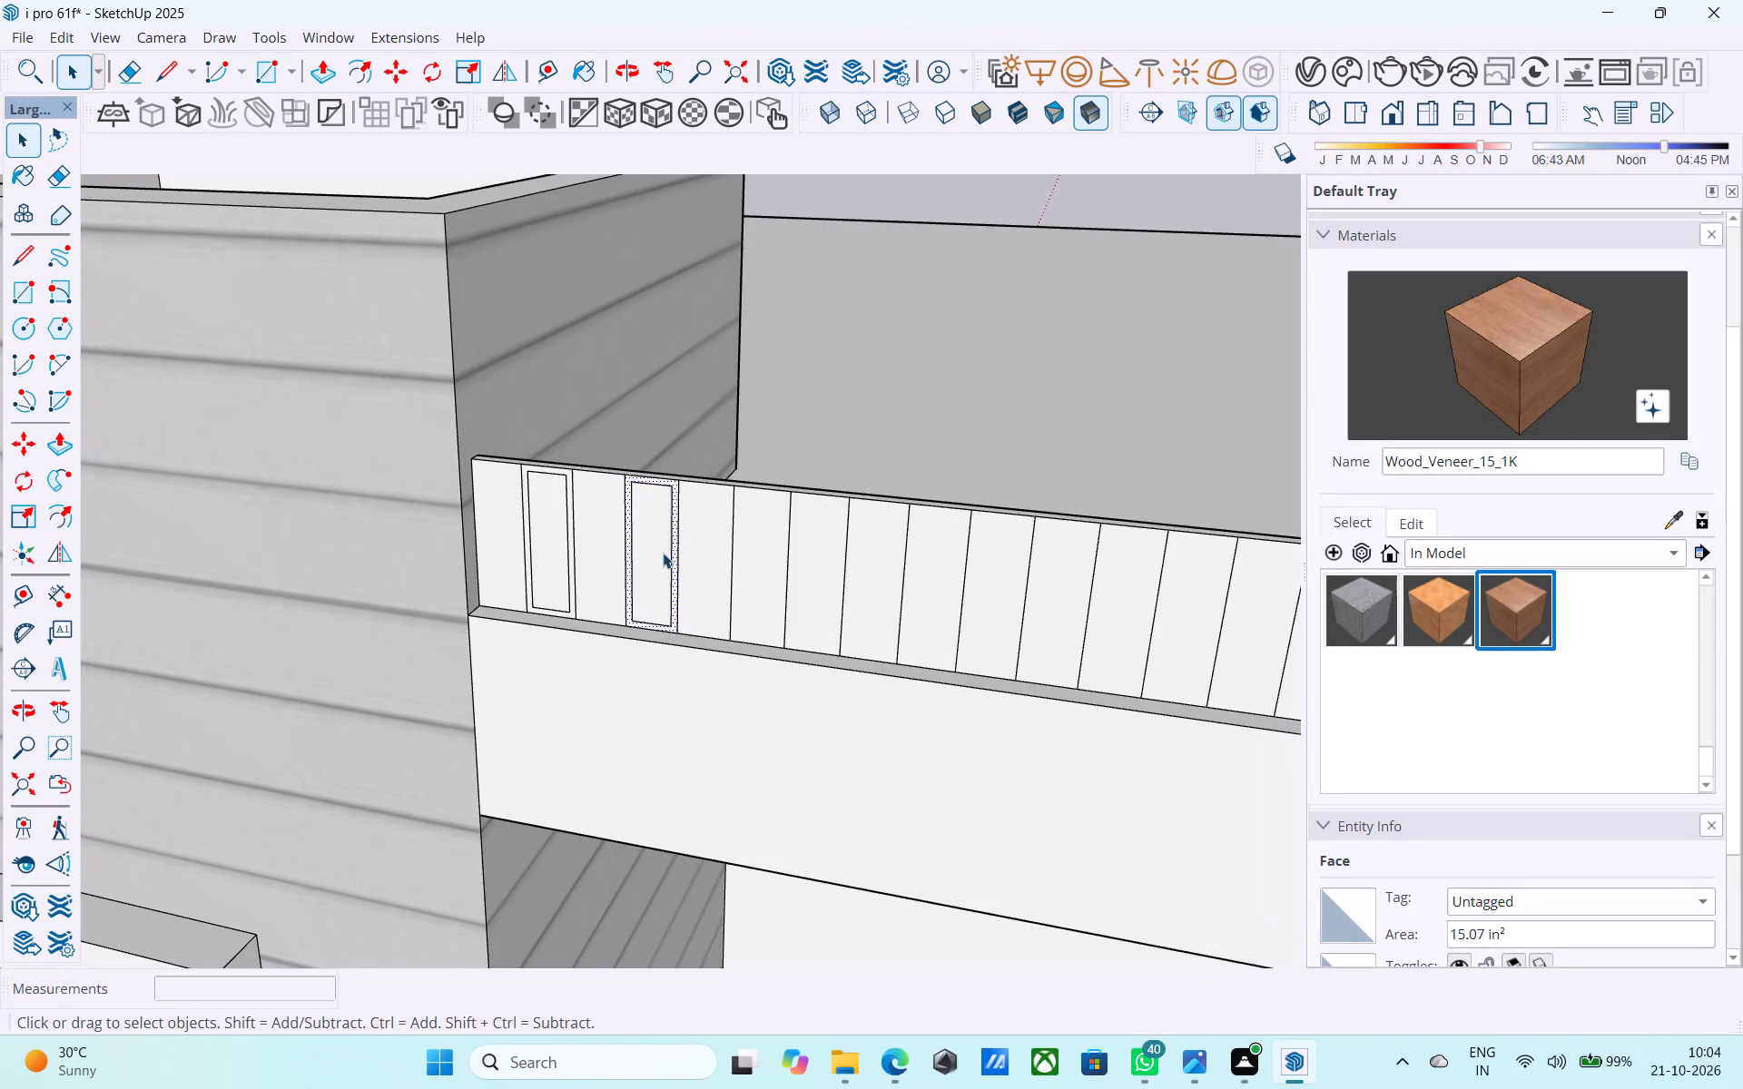
Offset the outline of the sixth parapet strip inward by 0.5", leaving the fifth strip plain.
scroll(395, 476, "down", 3)
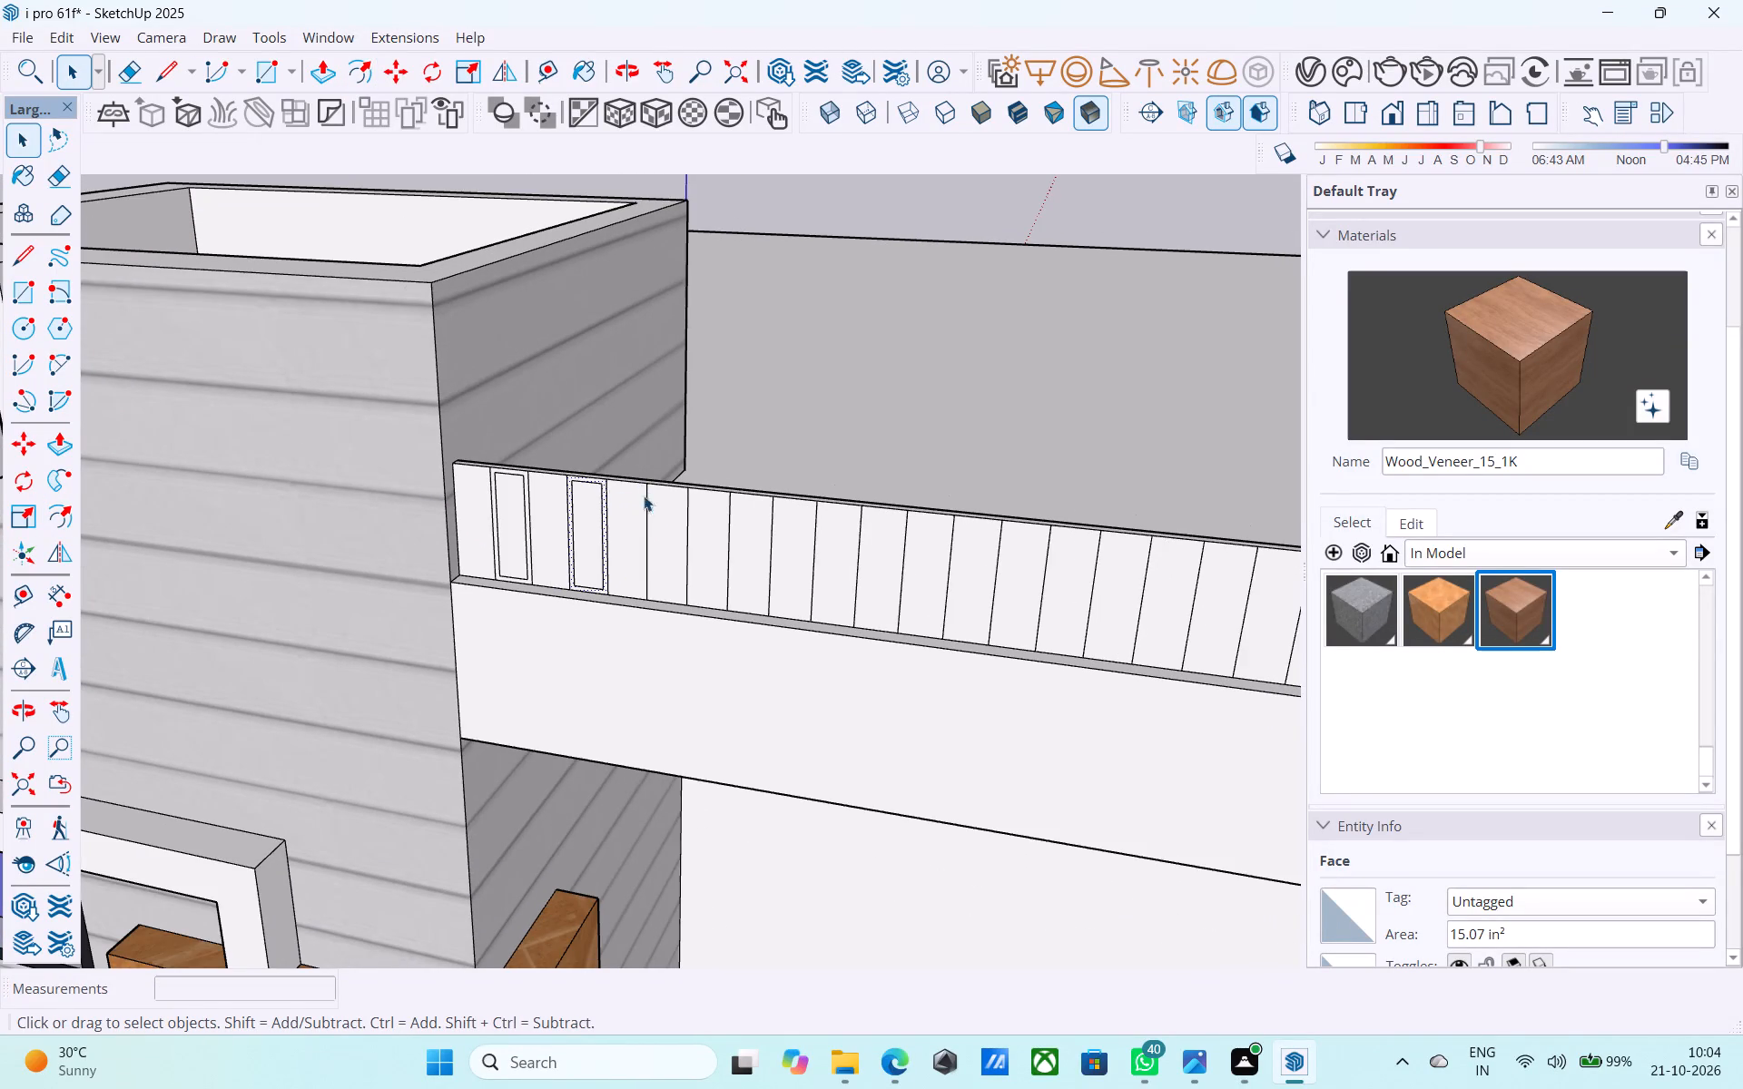
scroll(647, 507, "up", 3)
left_click(668, 544)
scroll(668, 544, "up", 2)
key("f")
left_click(667, 543)
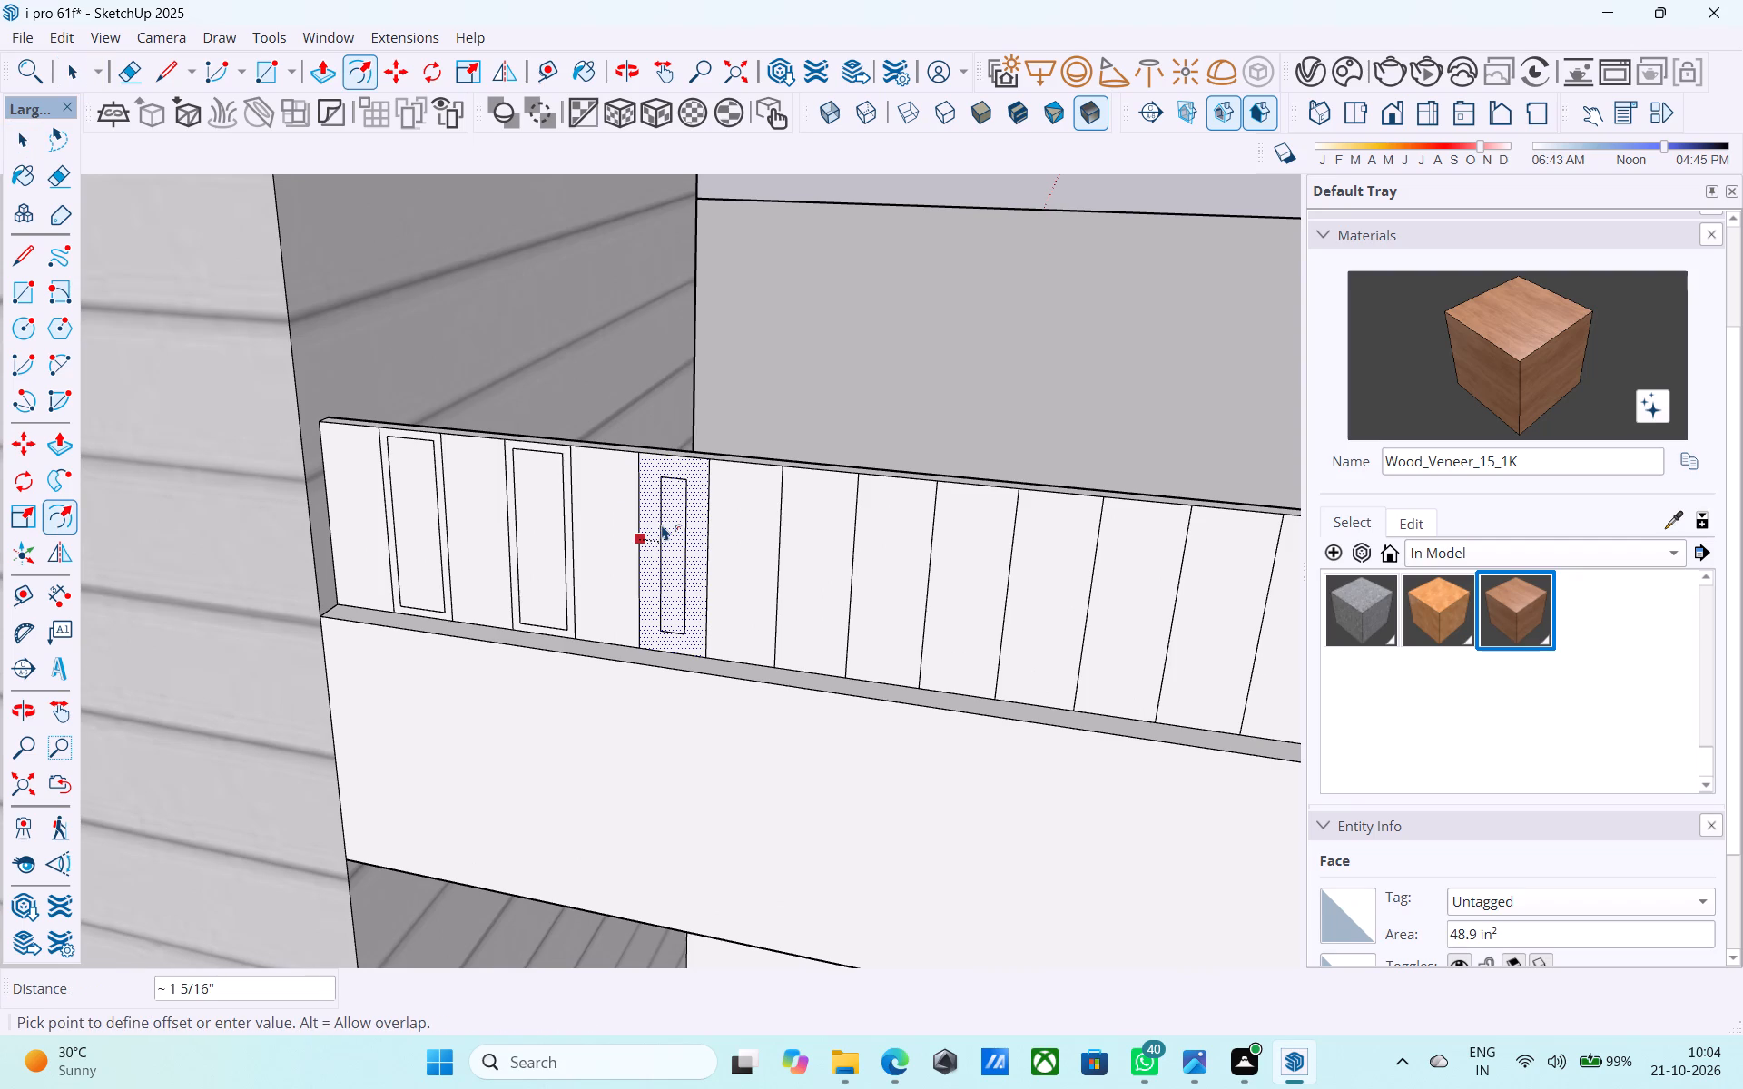
type("0.5\"")
key("Return")
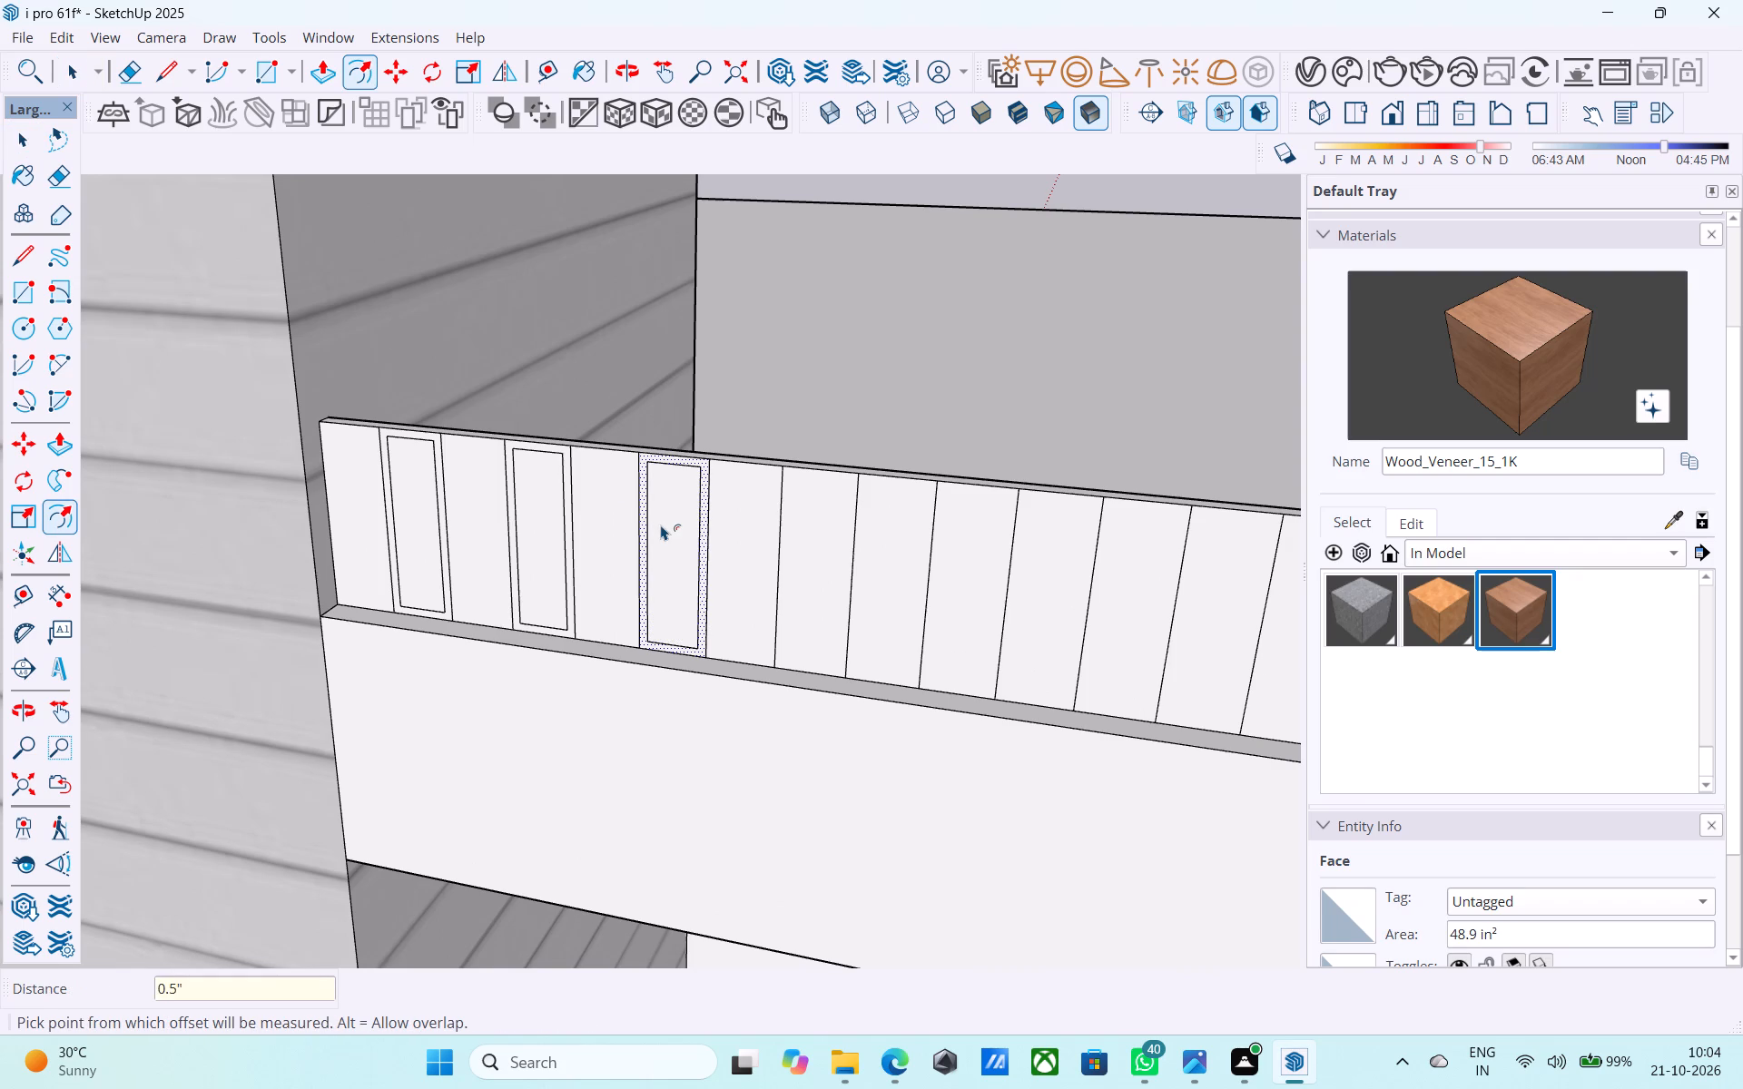
key("space")
Offset the outline of the eighth parapet strip inward by 0.5", skipping the seventh strip.
left_click(824, 597)
scroll(815, 588, "up", 1)
key("f")
left_click(815, 587)
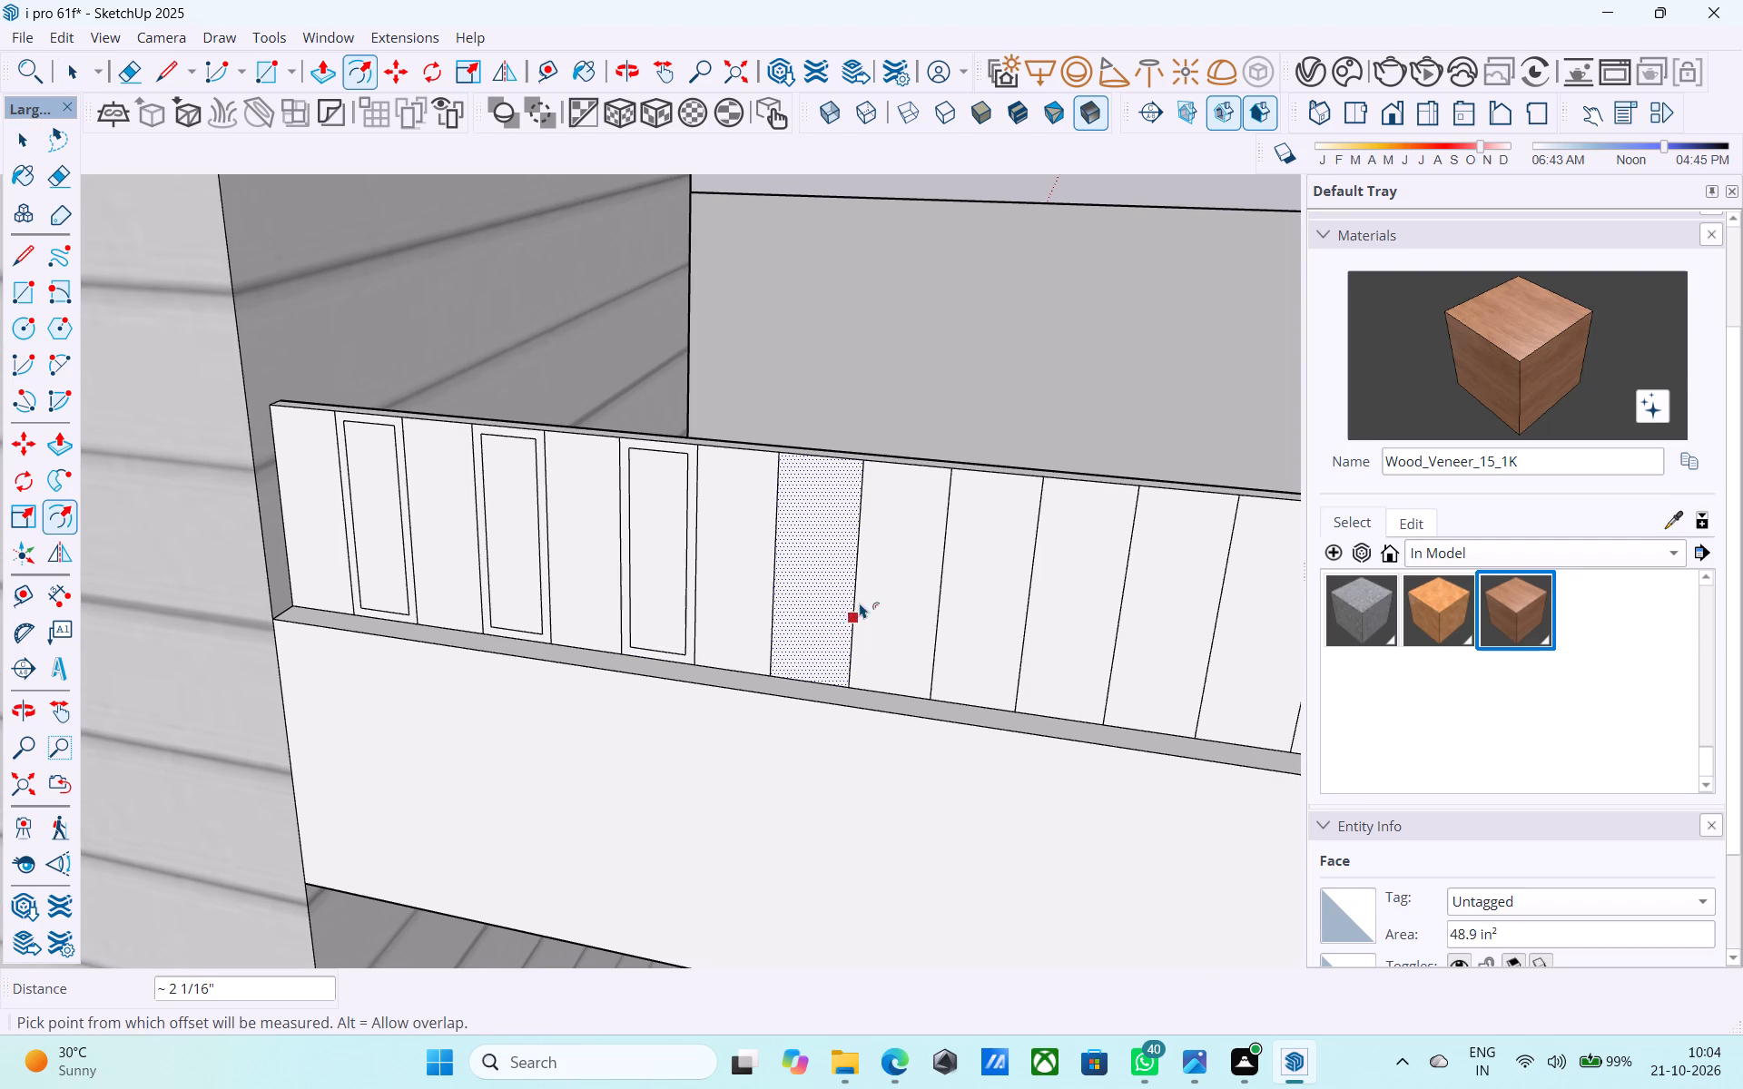
key("space")
scroll(806, 568, "up", 1)
key("f")
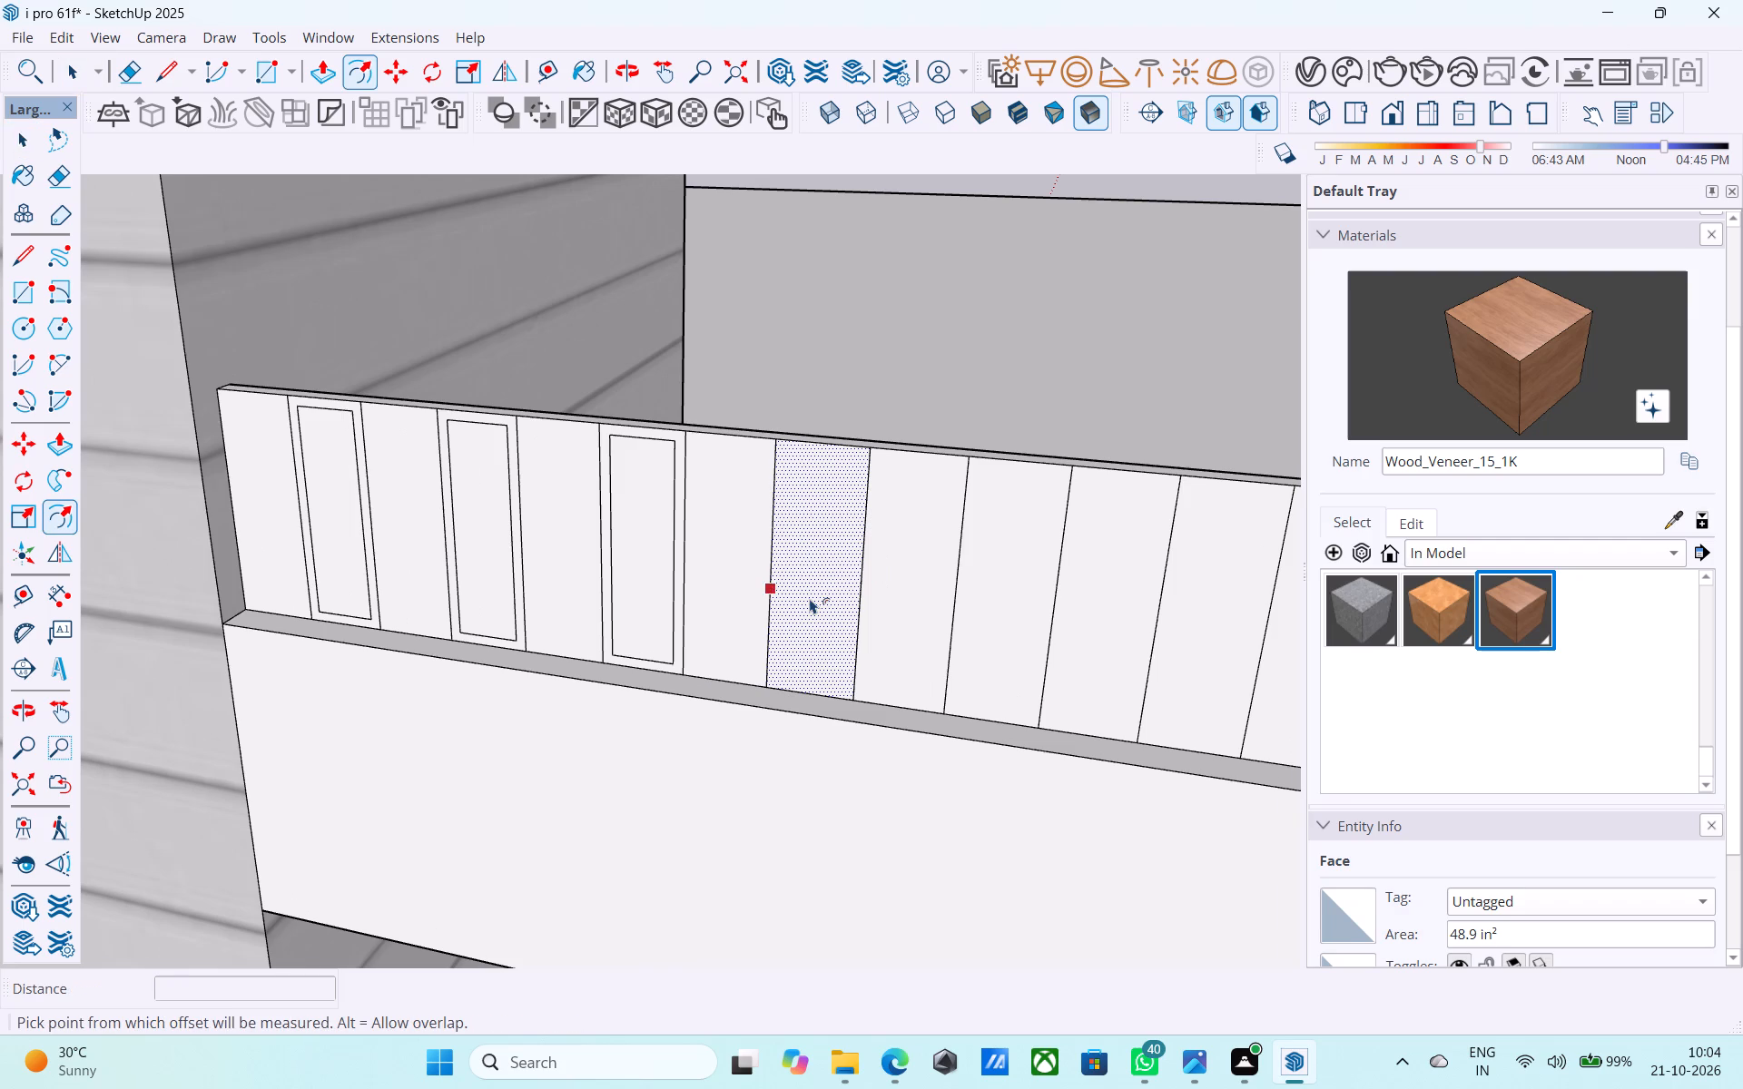
key("Escape")
key("f")
left_click(816, 630)
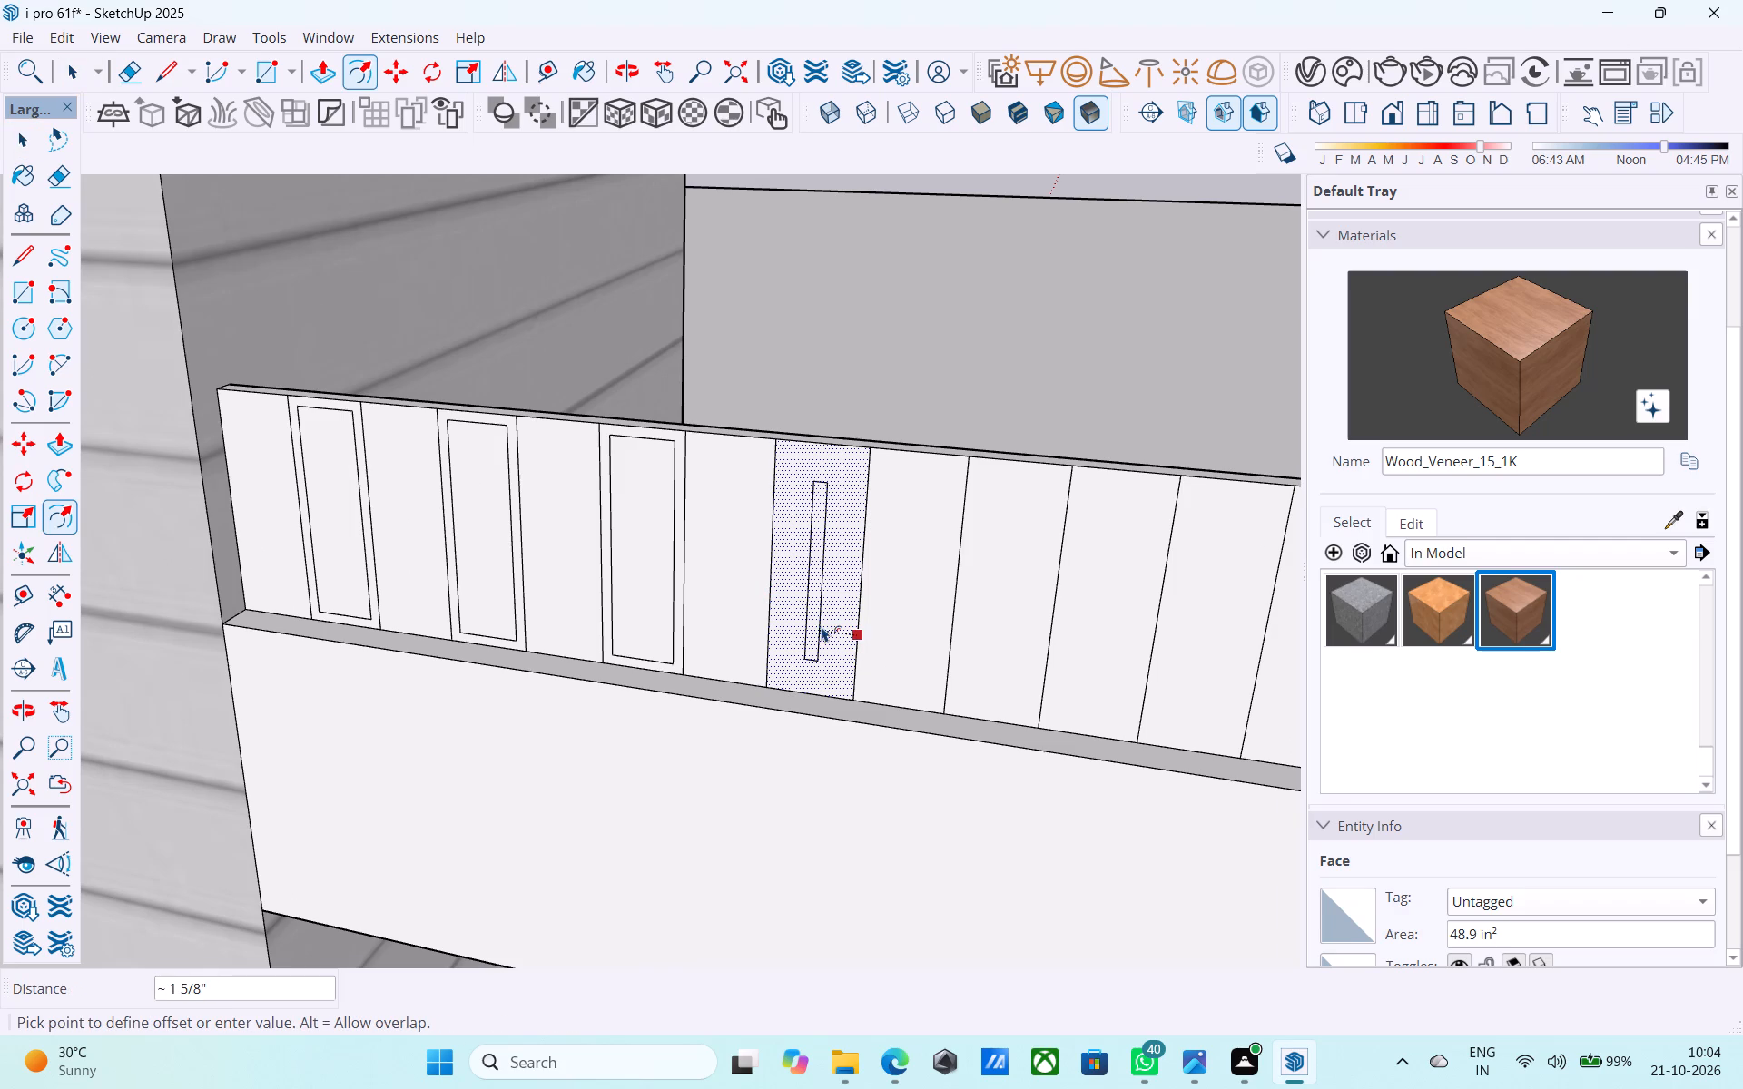
type("0.5\"")
key("Return")
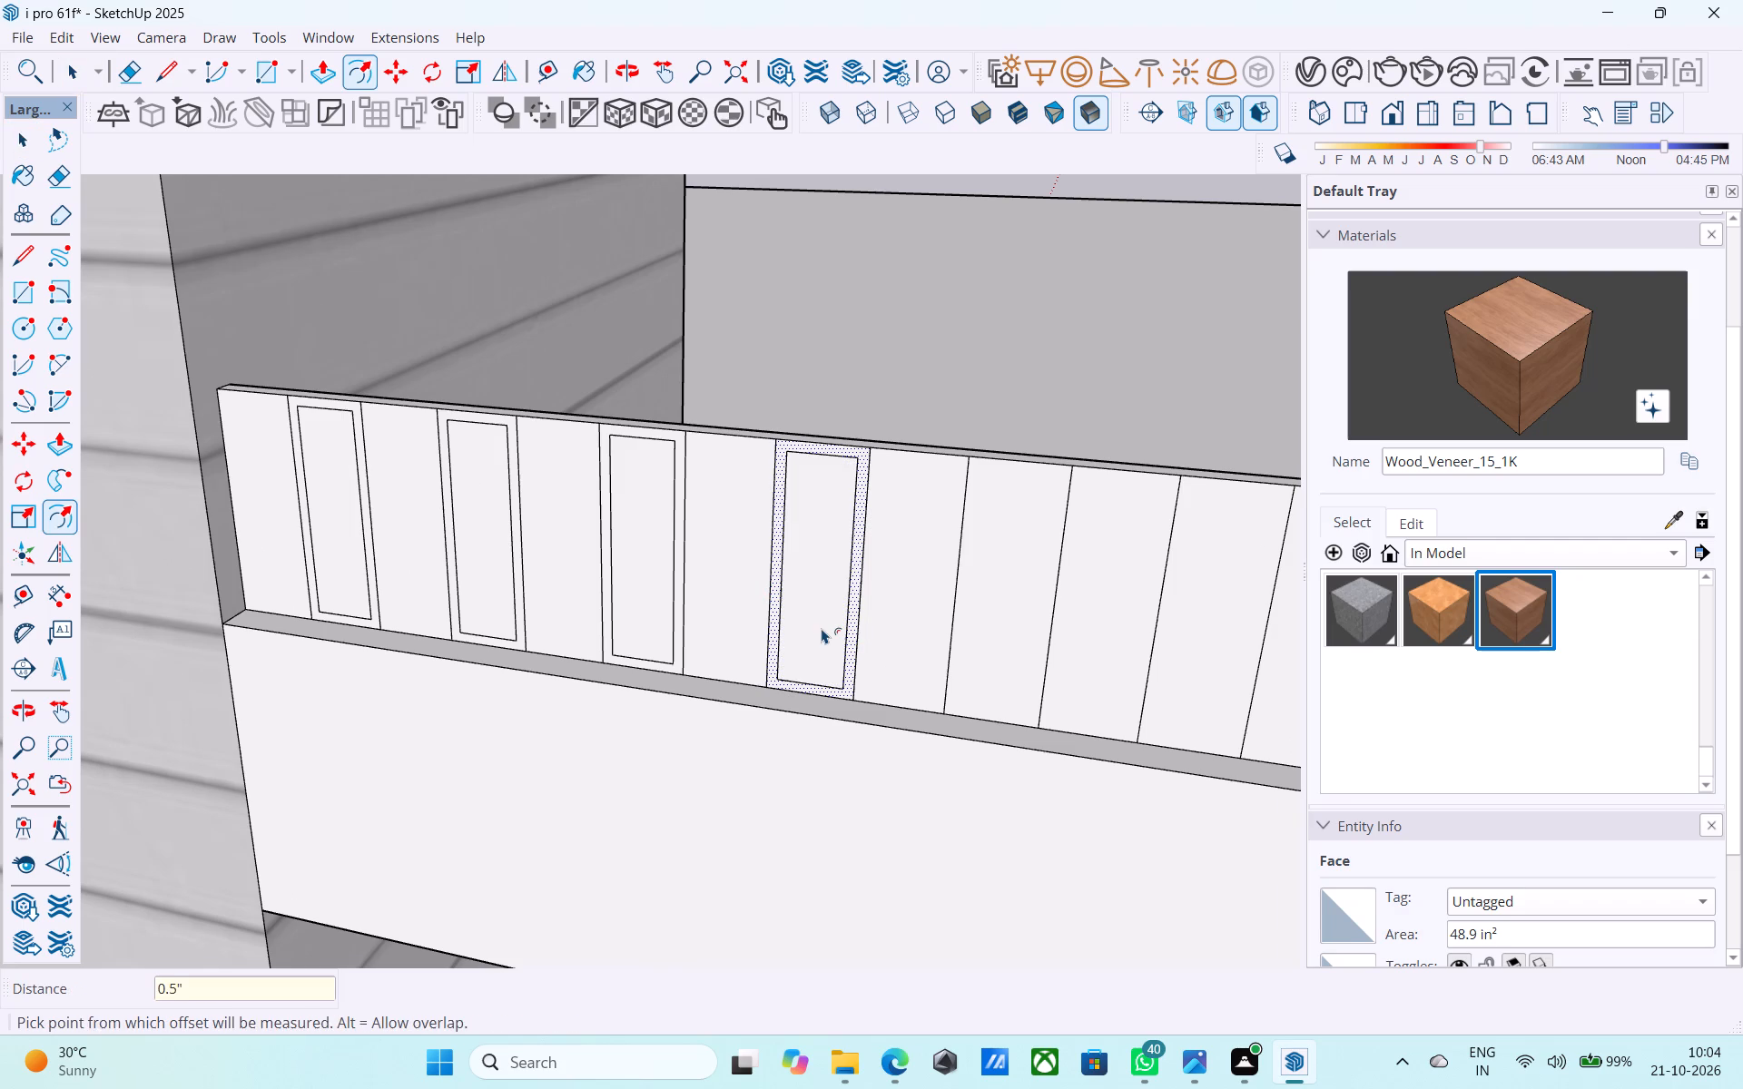
key("space")
Offset the outline of the tenth parapet strip inward by 0.5", skipping the ninth strip.
left_click(1034, 611)
scroll(599, 577, "down", 3)
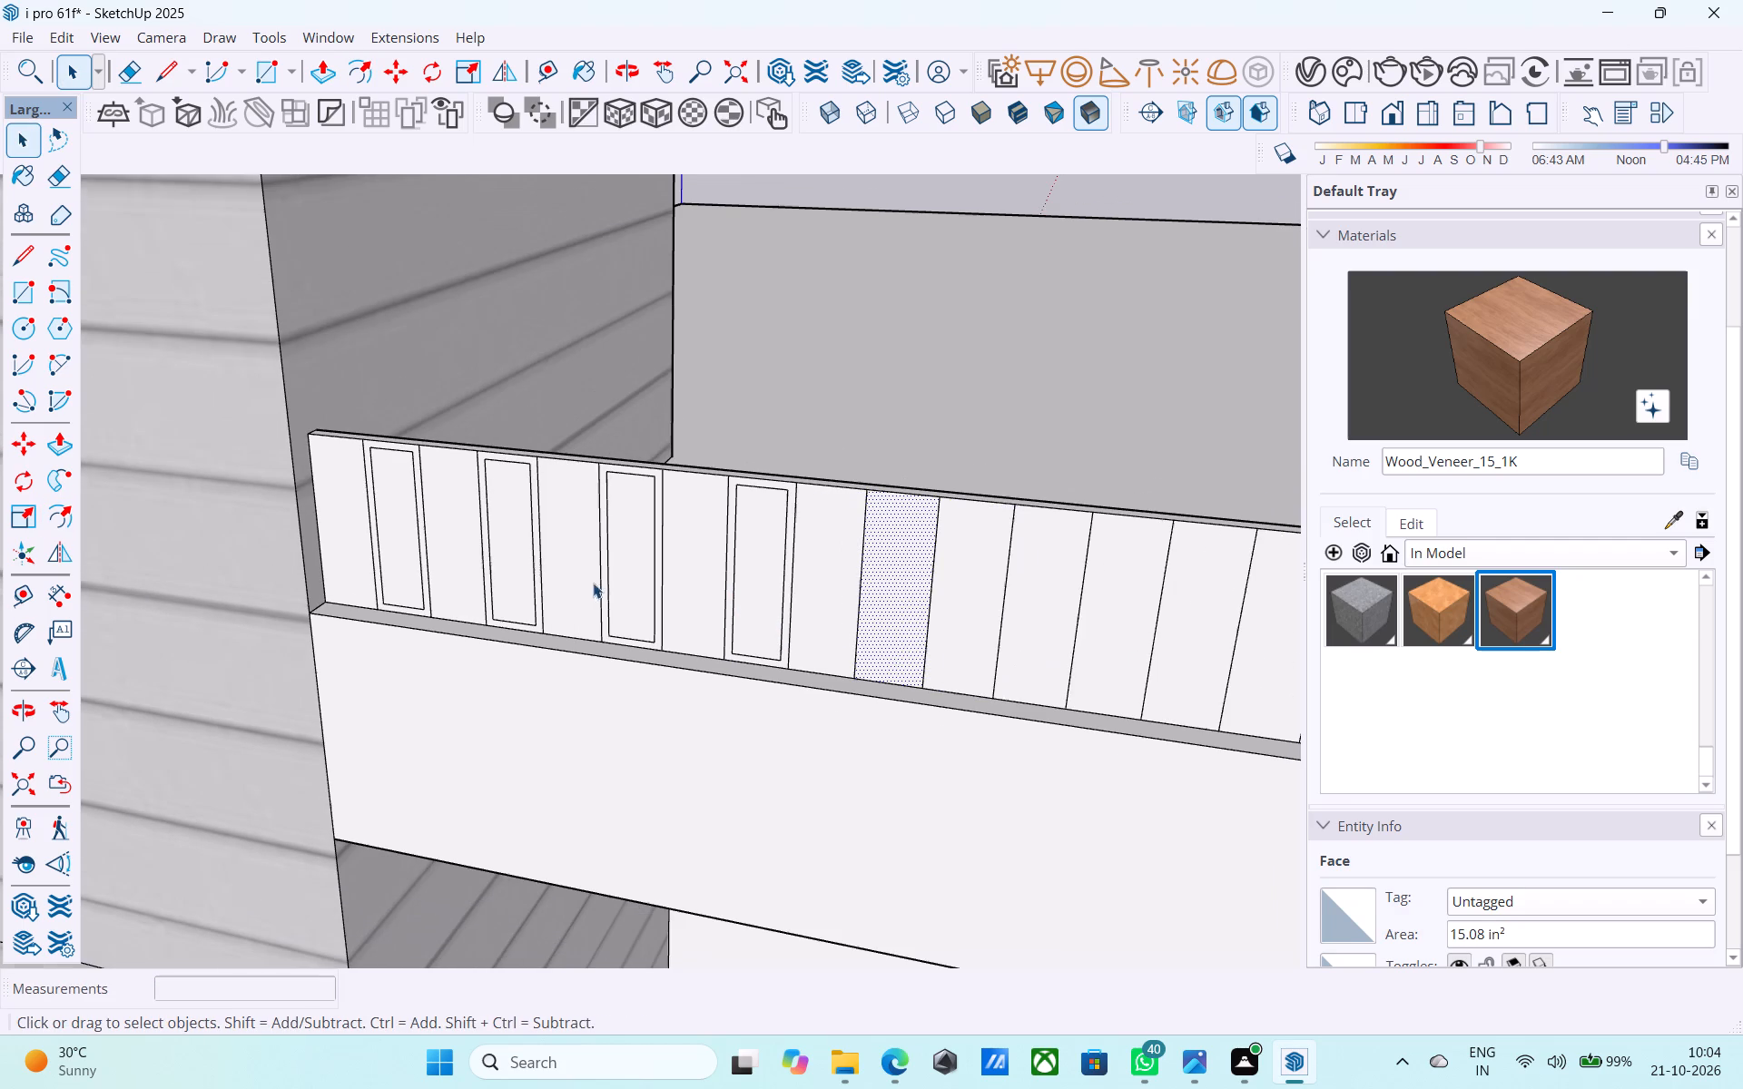
key("f")
scroll(937, 583, "up", 1)
left_click(908, 628)
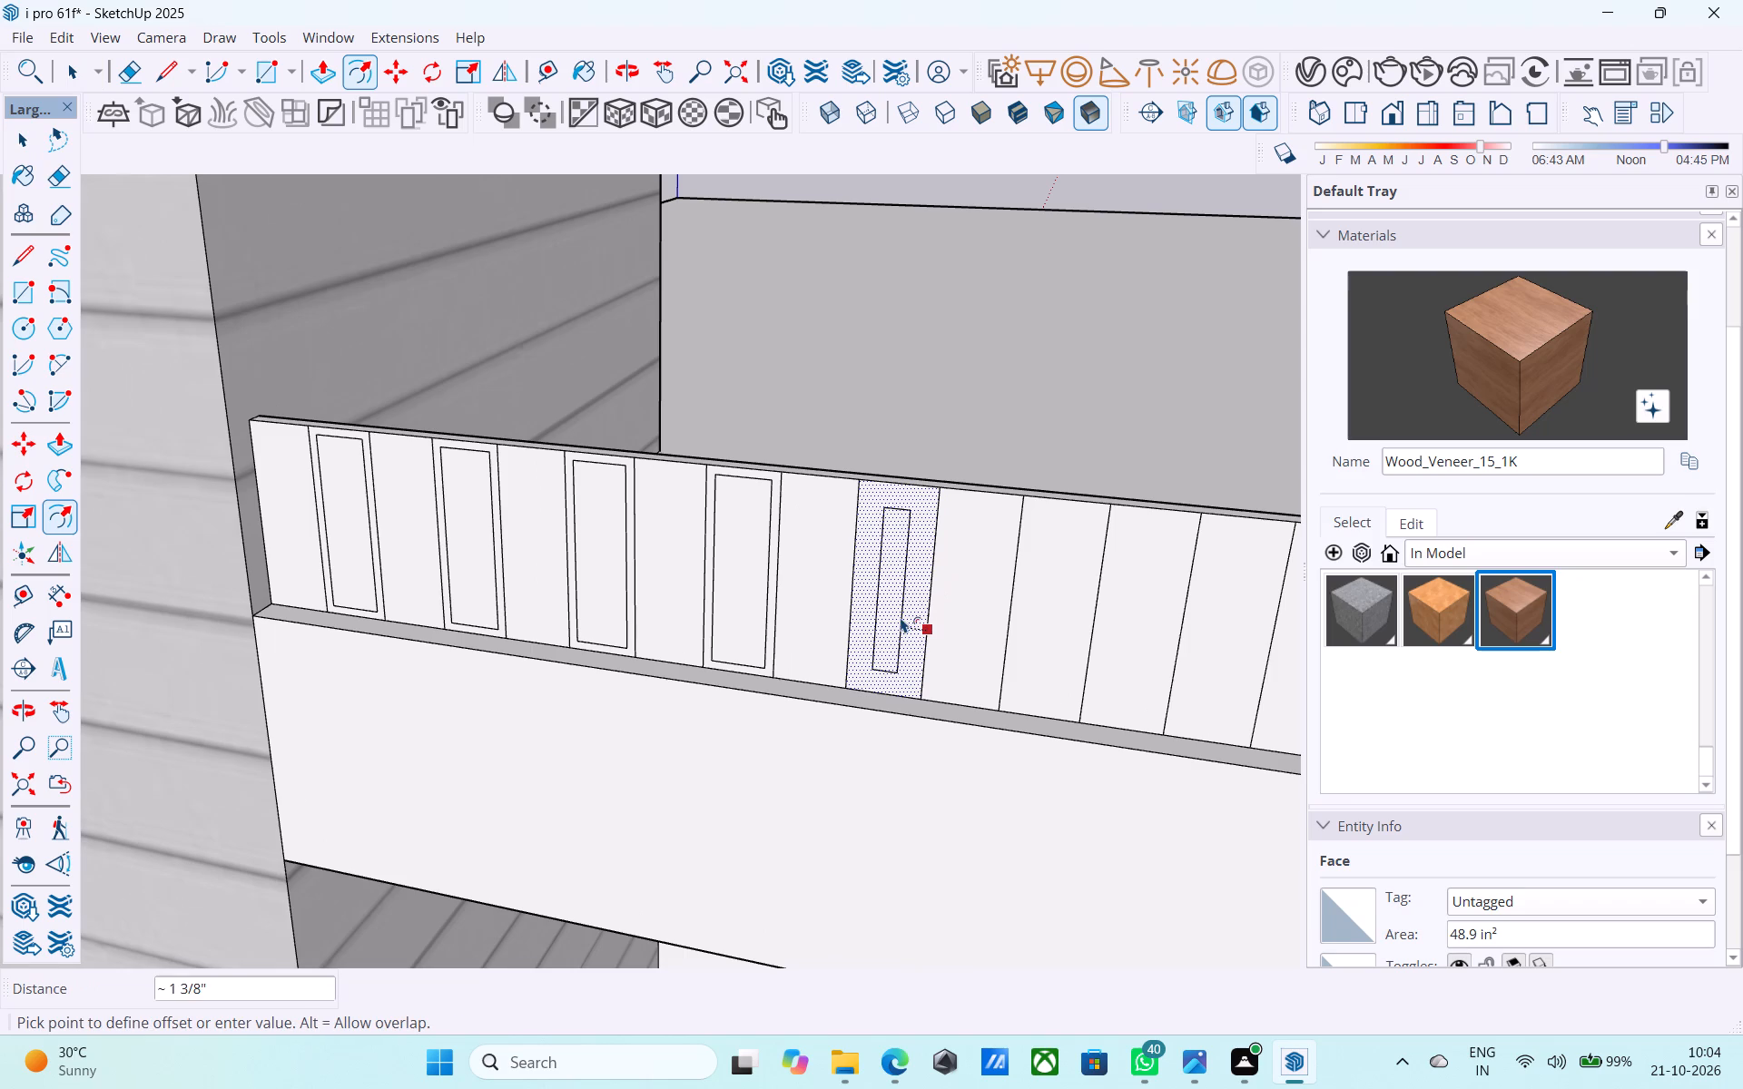
type("0.5\"")
key("Return")
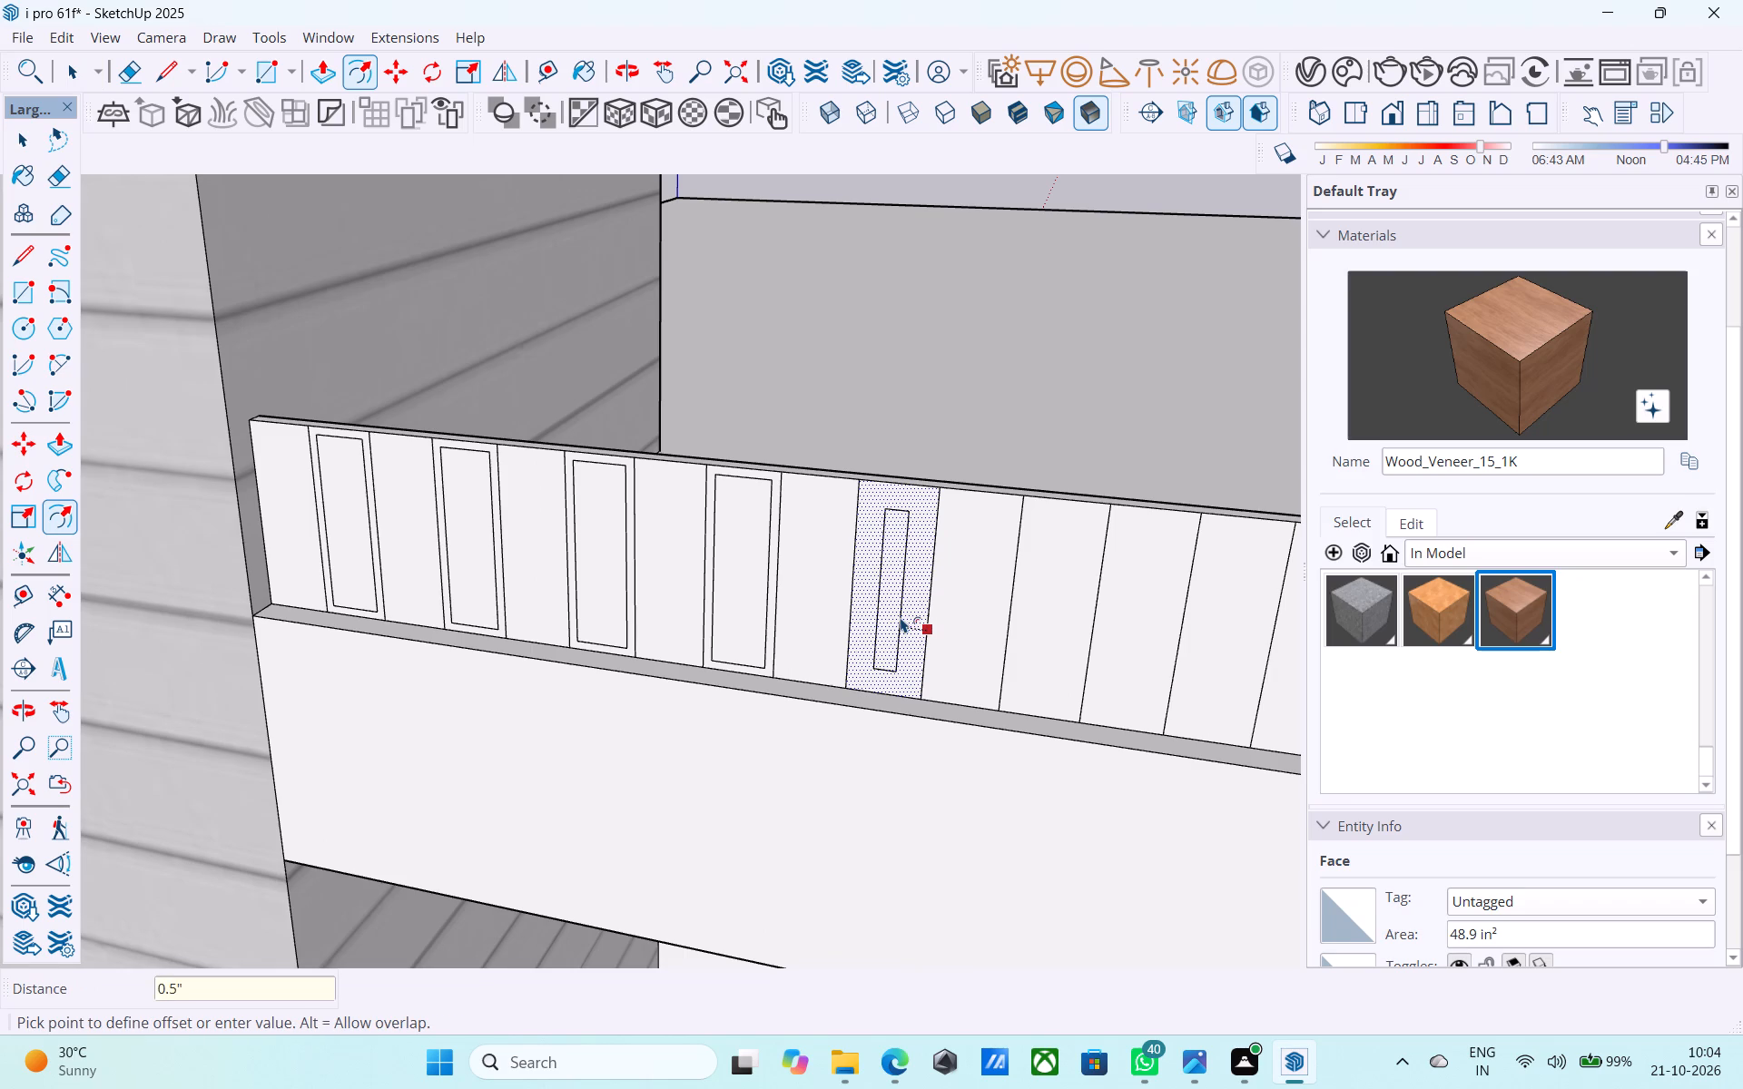
key("space")
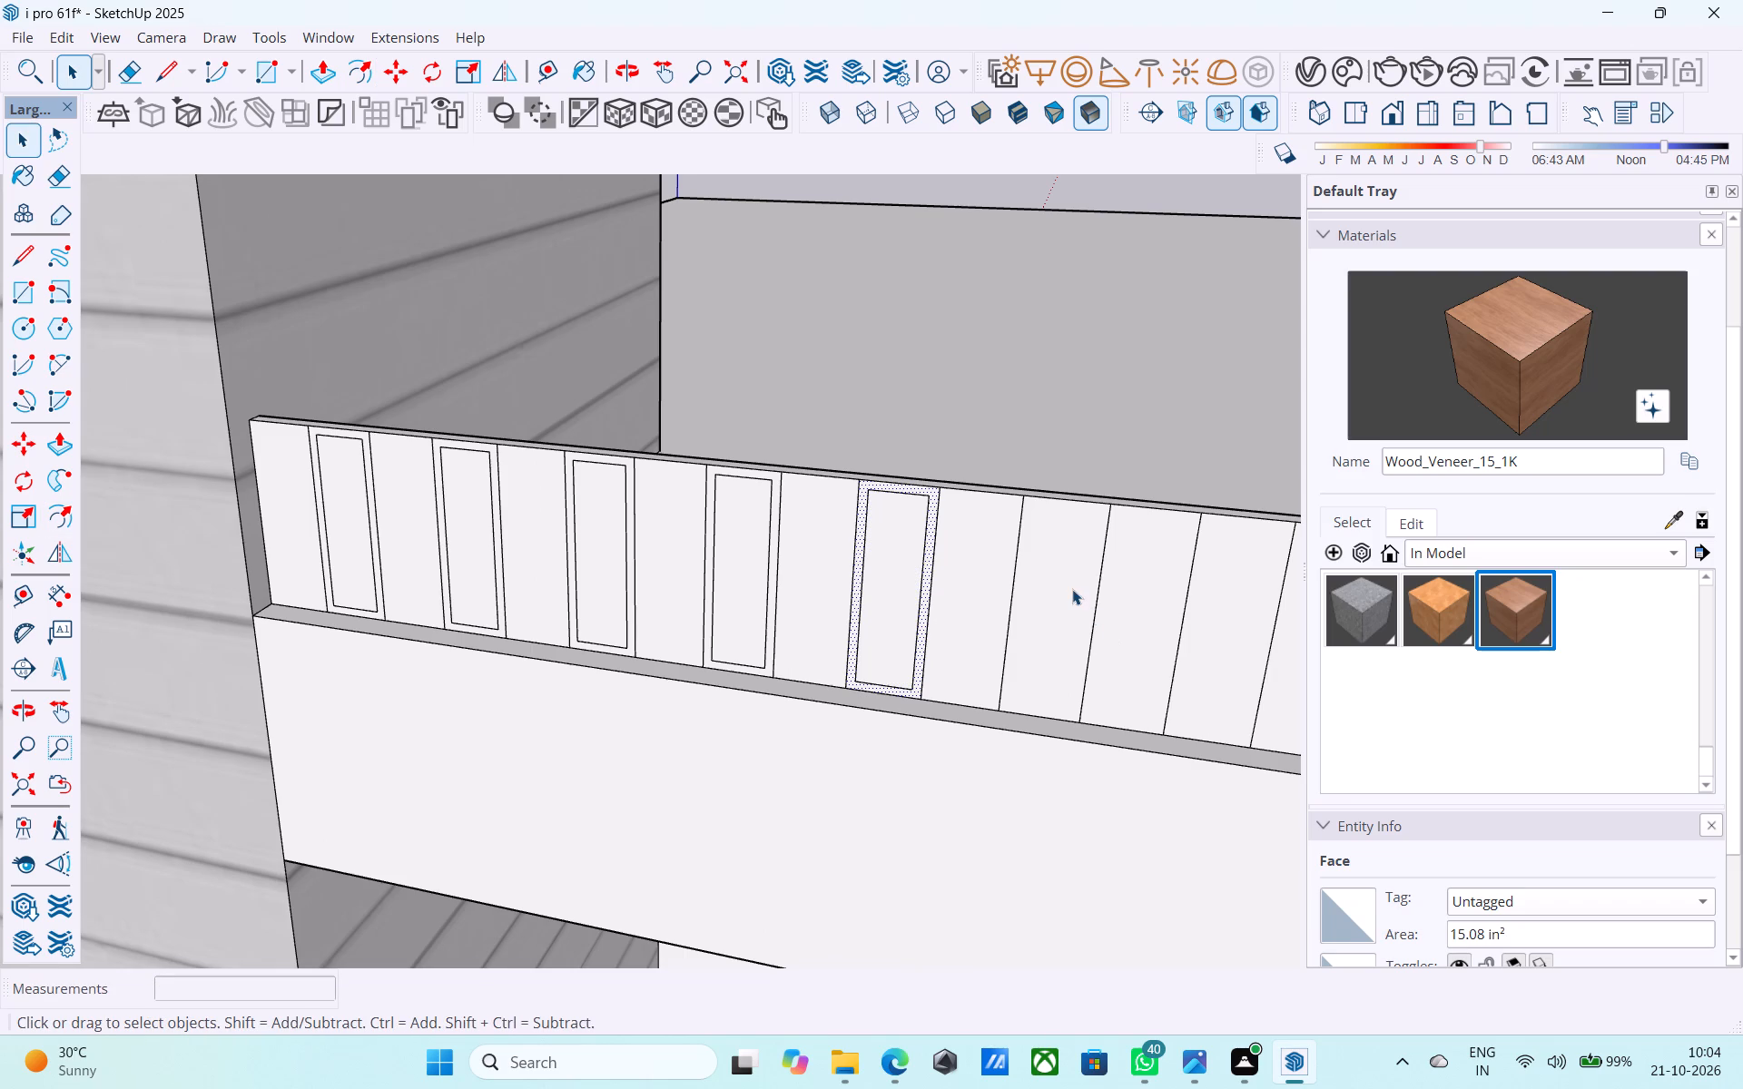
Offset the outline of the twelfth parapet strip inward by 0.5", skipping the eleventh strip.
left_click(1072, 589)
scroll(616, 515, "down", 4)
key("f")
scroll(959, 607, "up", 2)
left_click(959, 606)
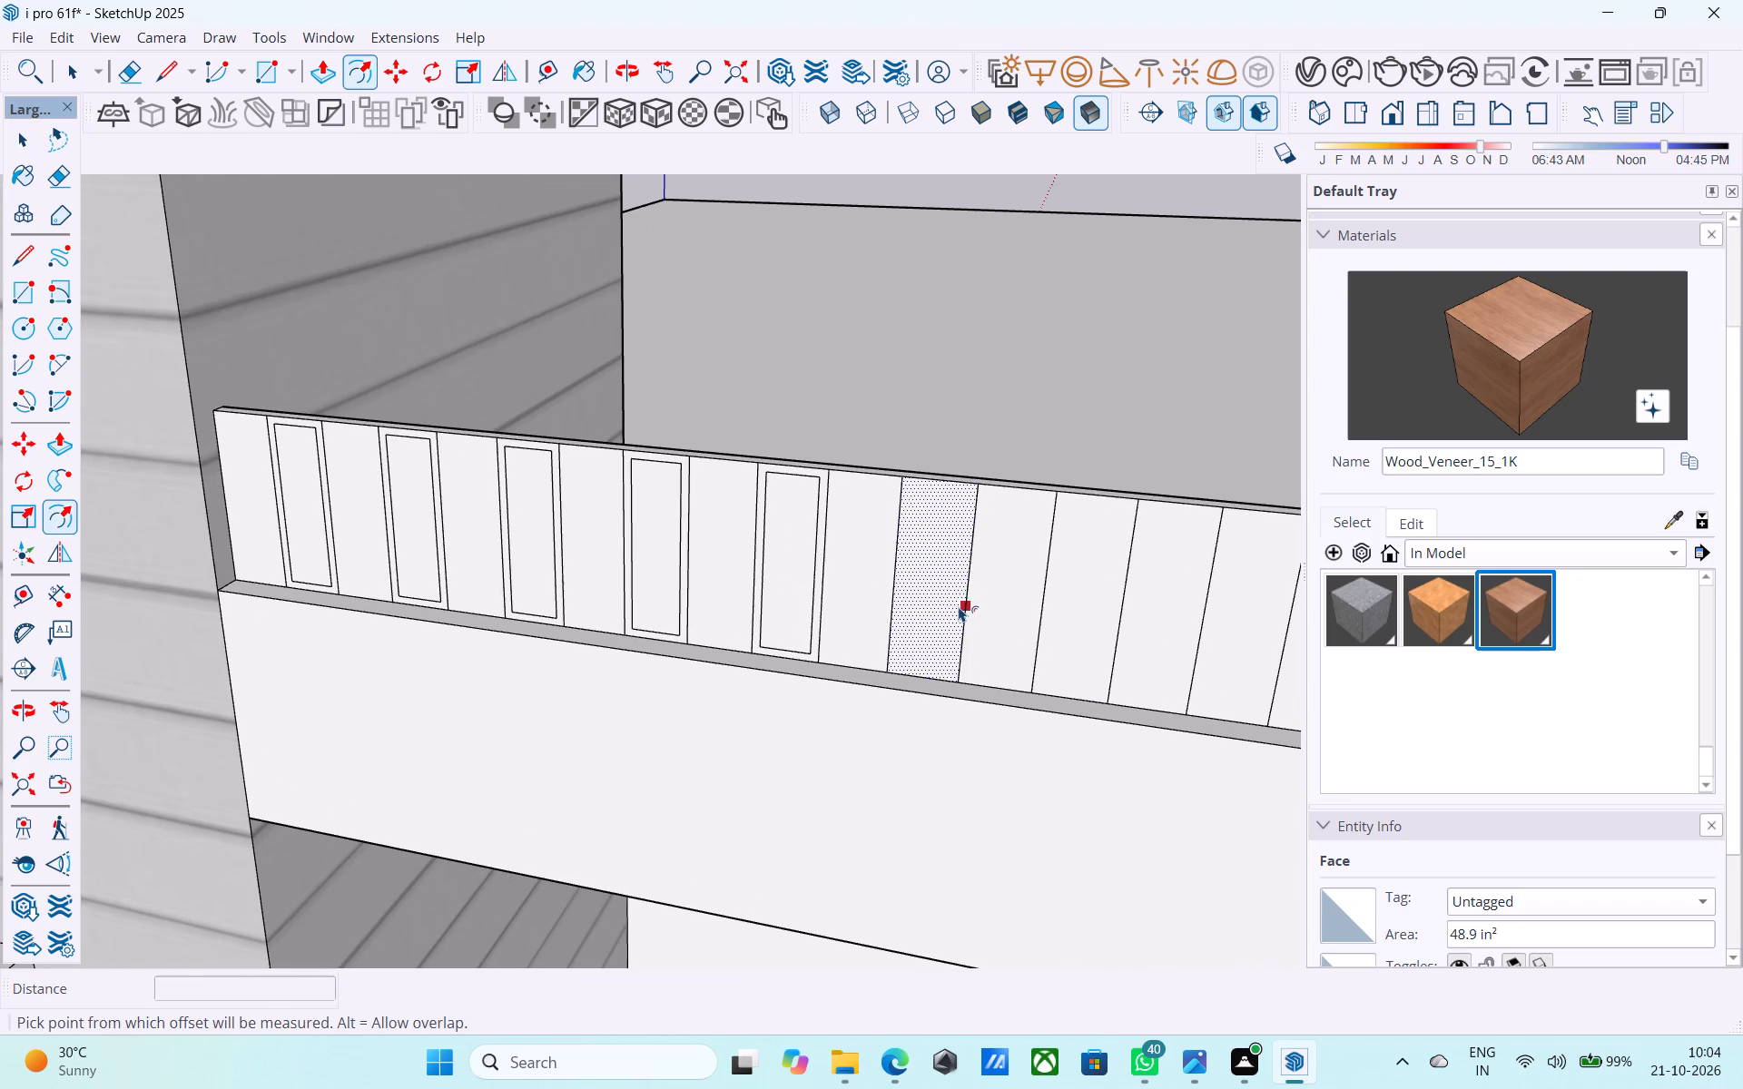
type("0.5")
key("shift+quotedbl")
key("Return")
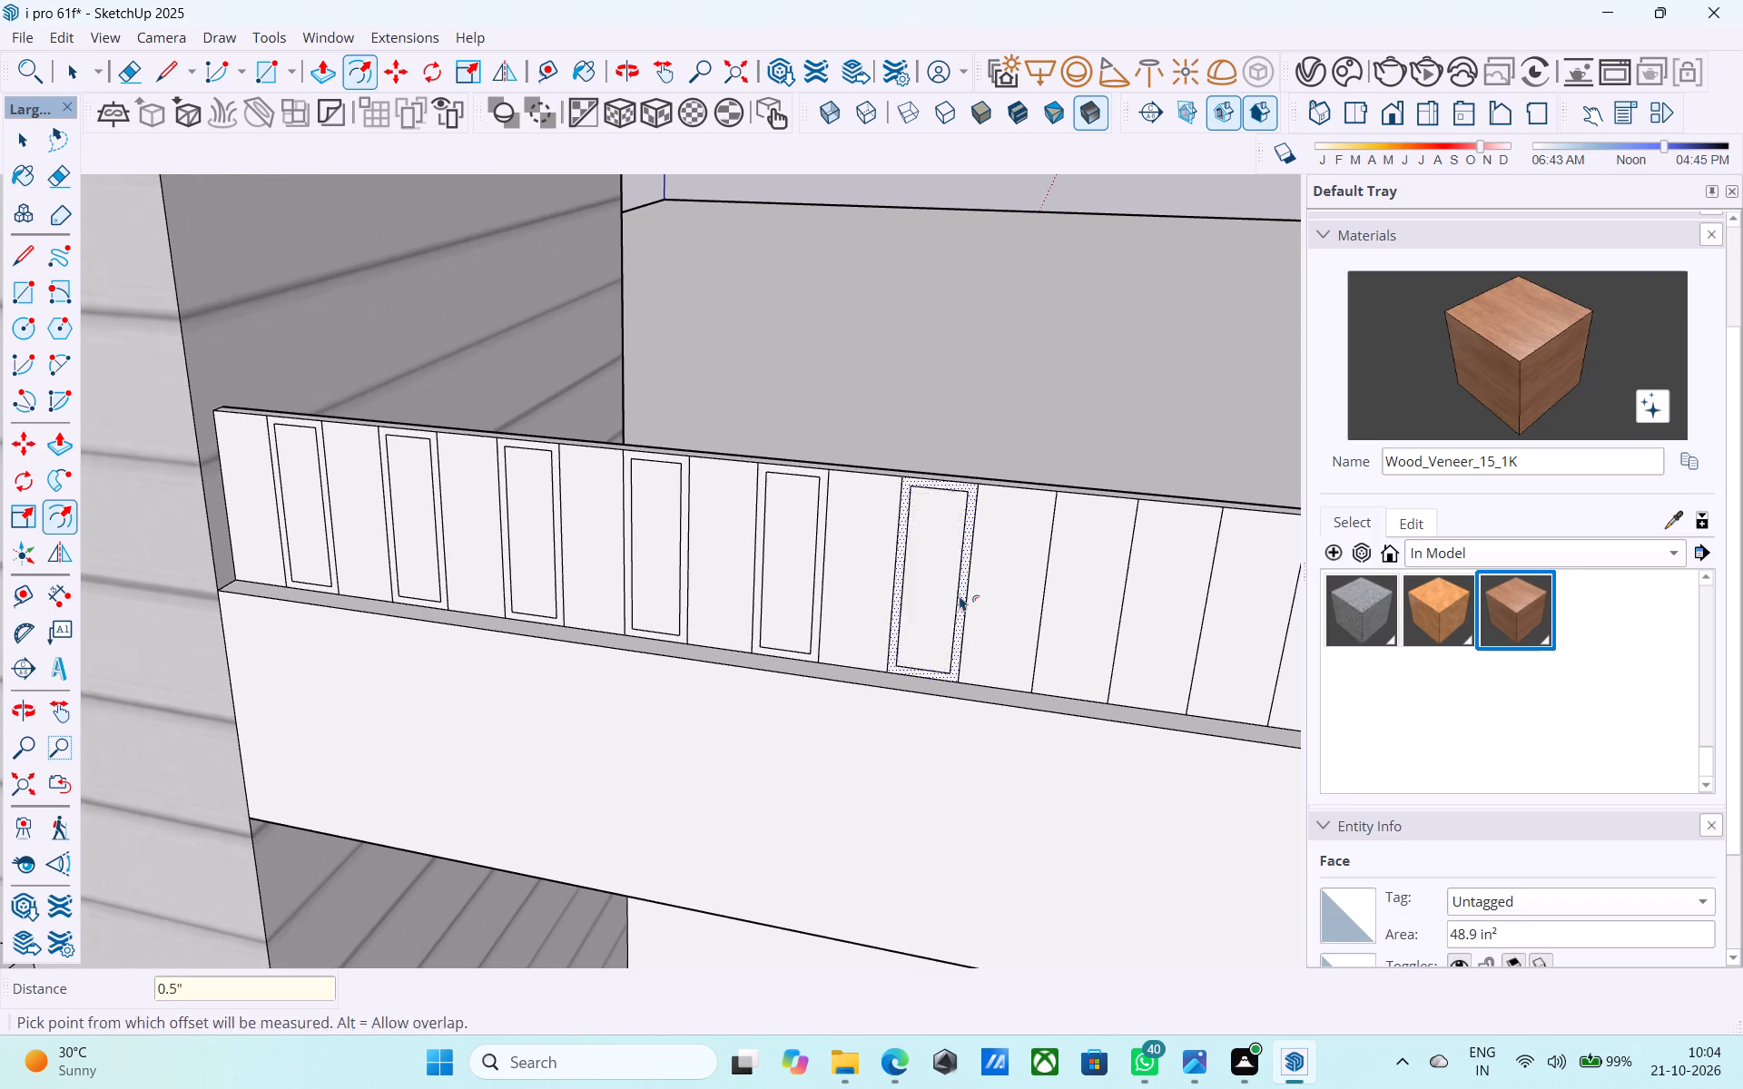
Offset the outline of the fourteenth parapet strip inward by 0.5", skipping the thirteenth strip.
scroll(472, 525, "down", 6)
scroll(362, 479, "down", 4)
scroll(659, 541, "up", 3)
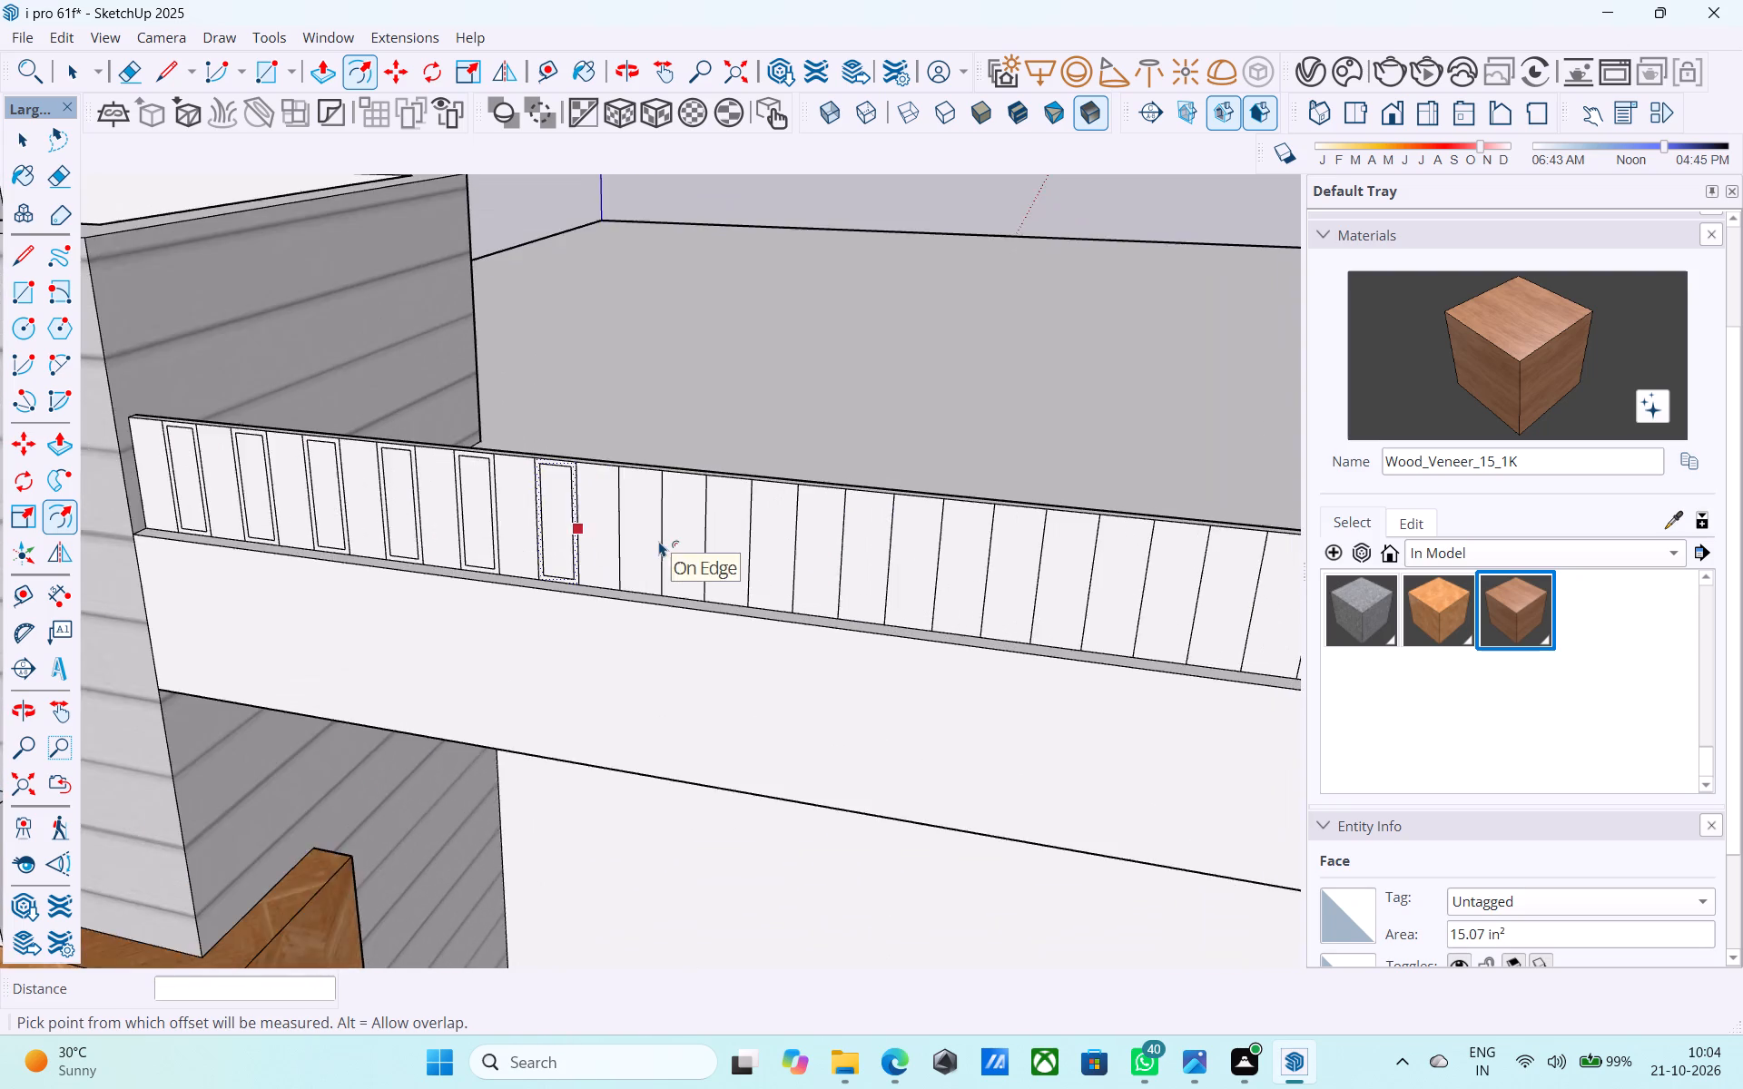
scroll(659, 541, "up", 6)
key("space")
left_click(638, 539)
scroll(638, 539, "up", 4)
key("f")
left_click(638, 539)
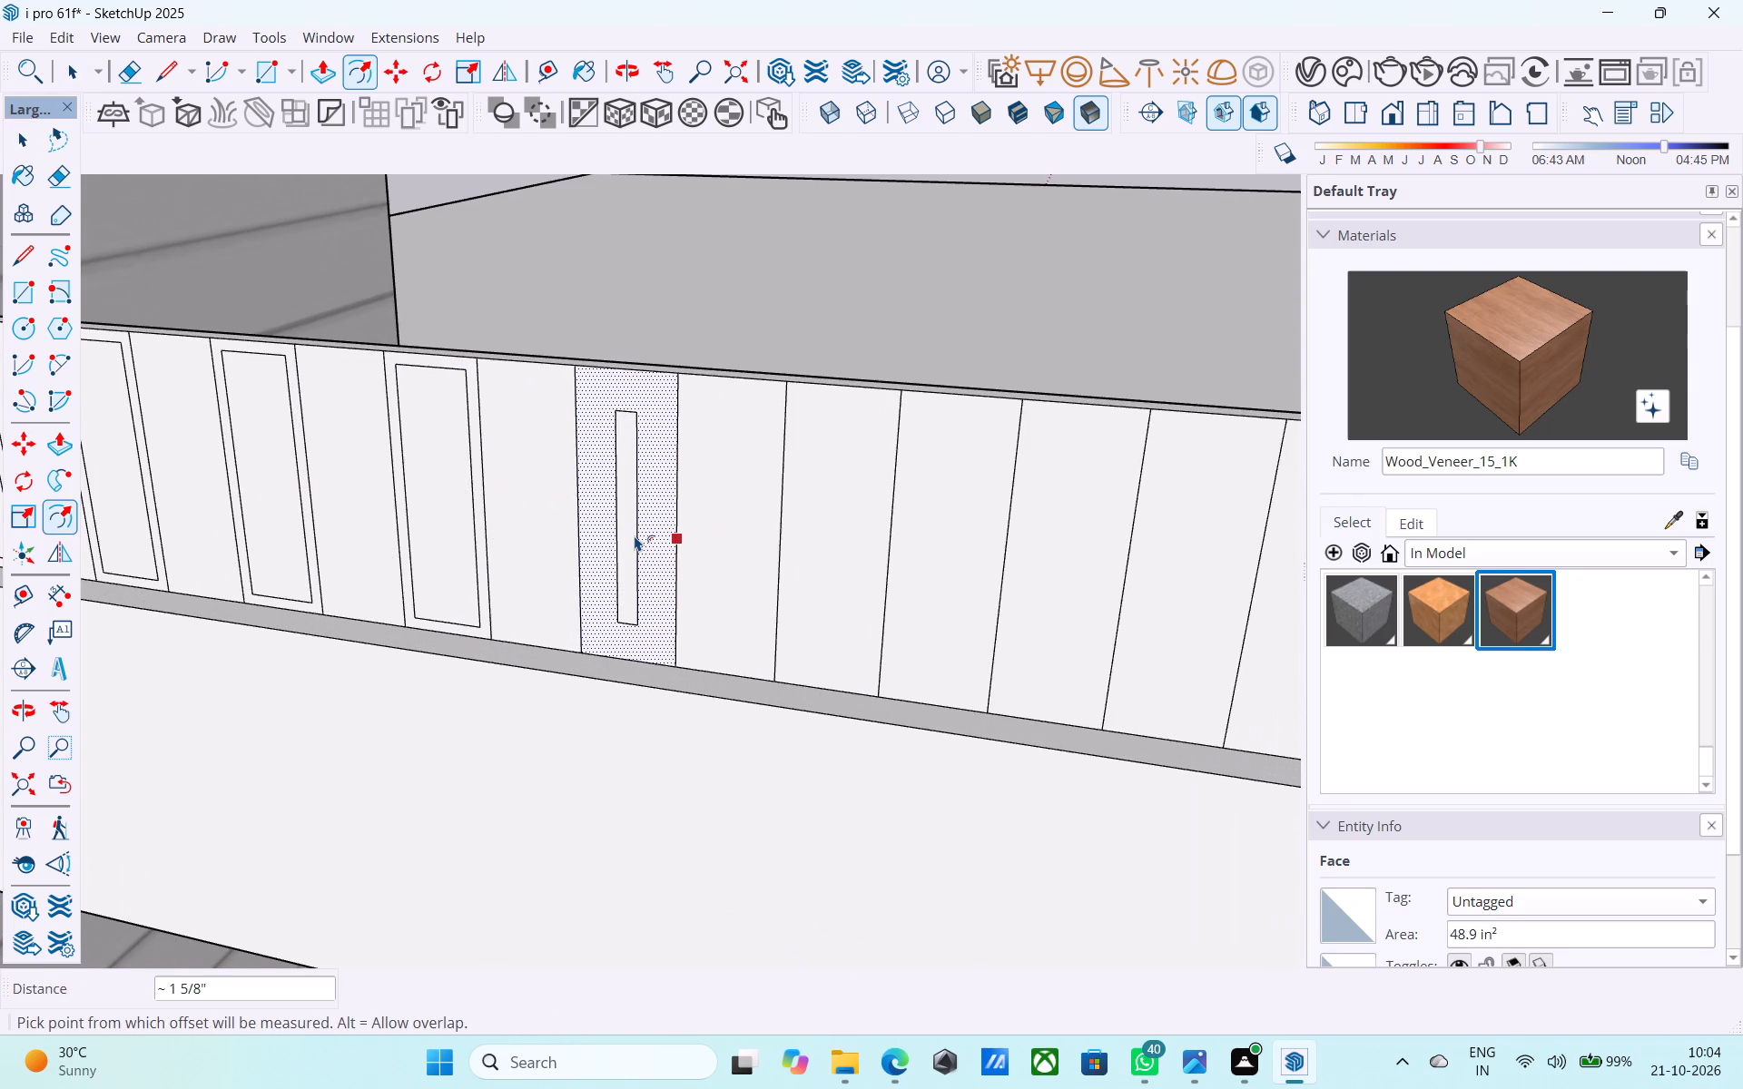
type("0.5\"")
key("Return")
key("space")
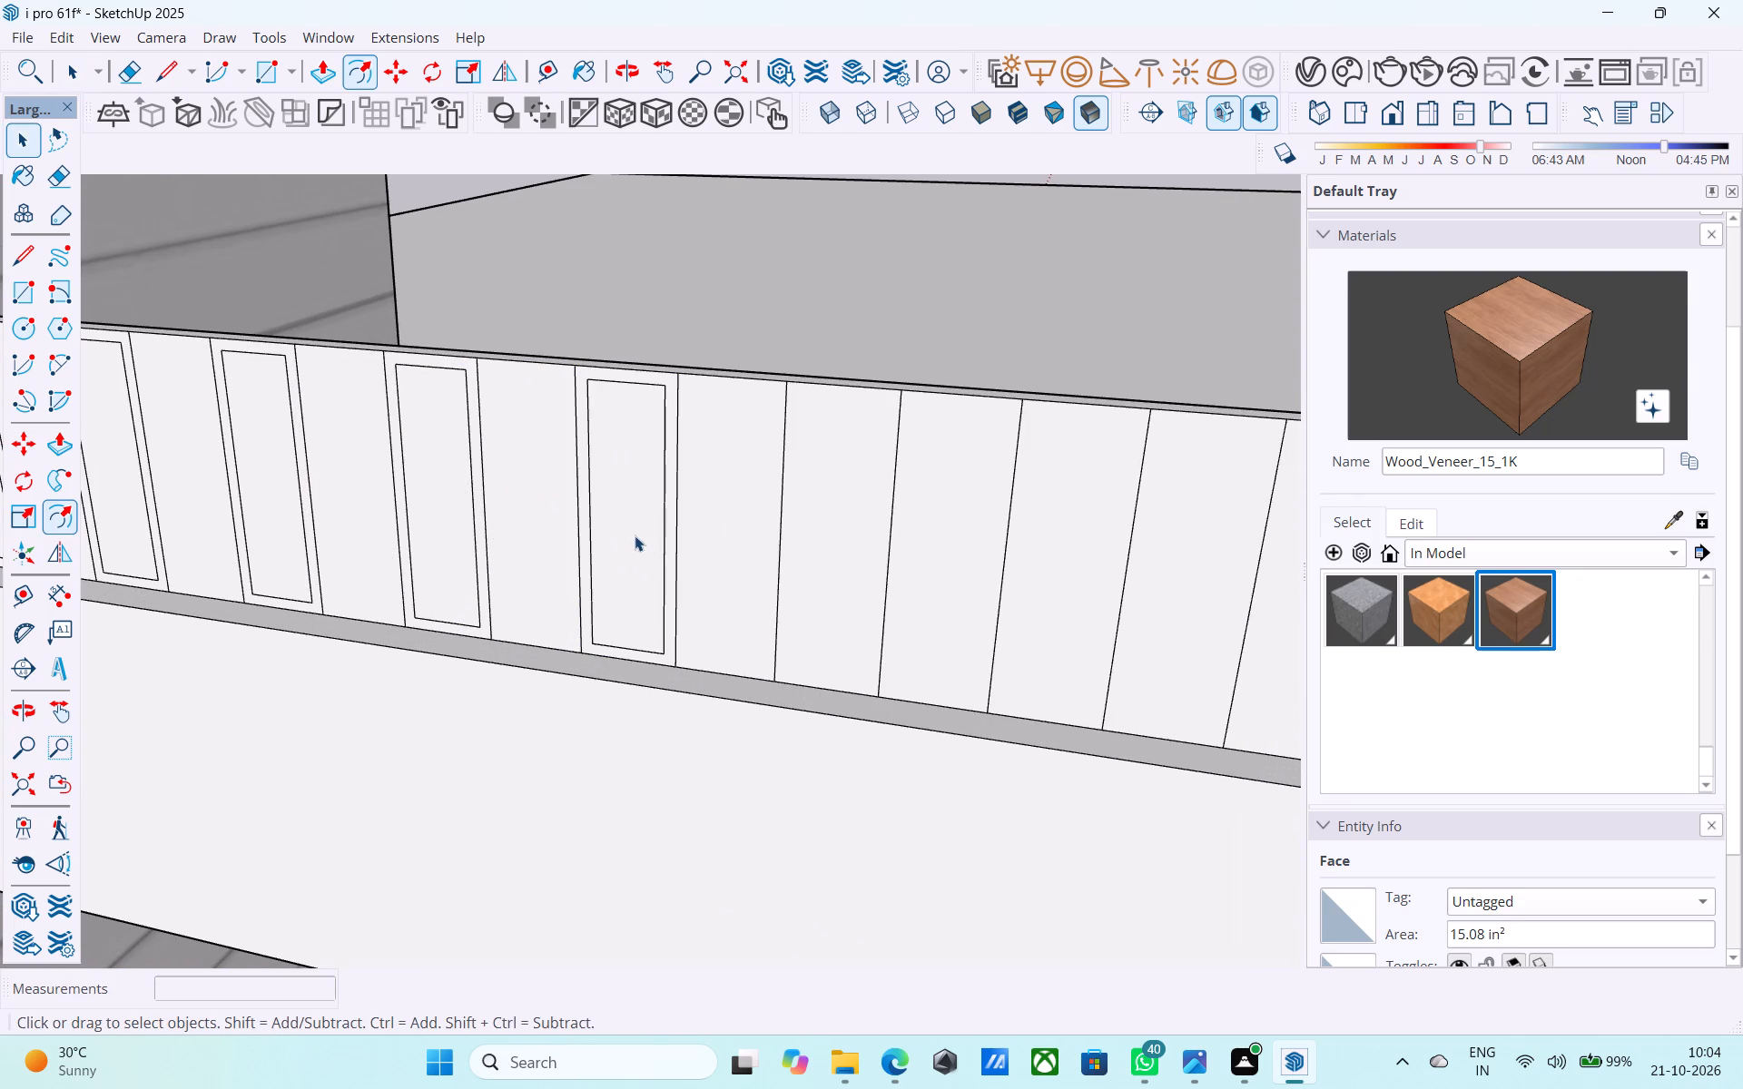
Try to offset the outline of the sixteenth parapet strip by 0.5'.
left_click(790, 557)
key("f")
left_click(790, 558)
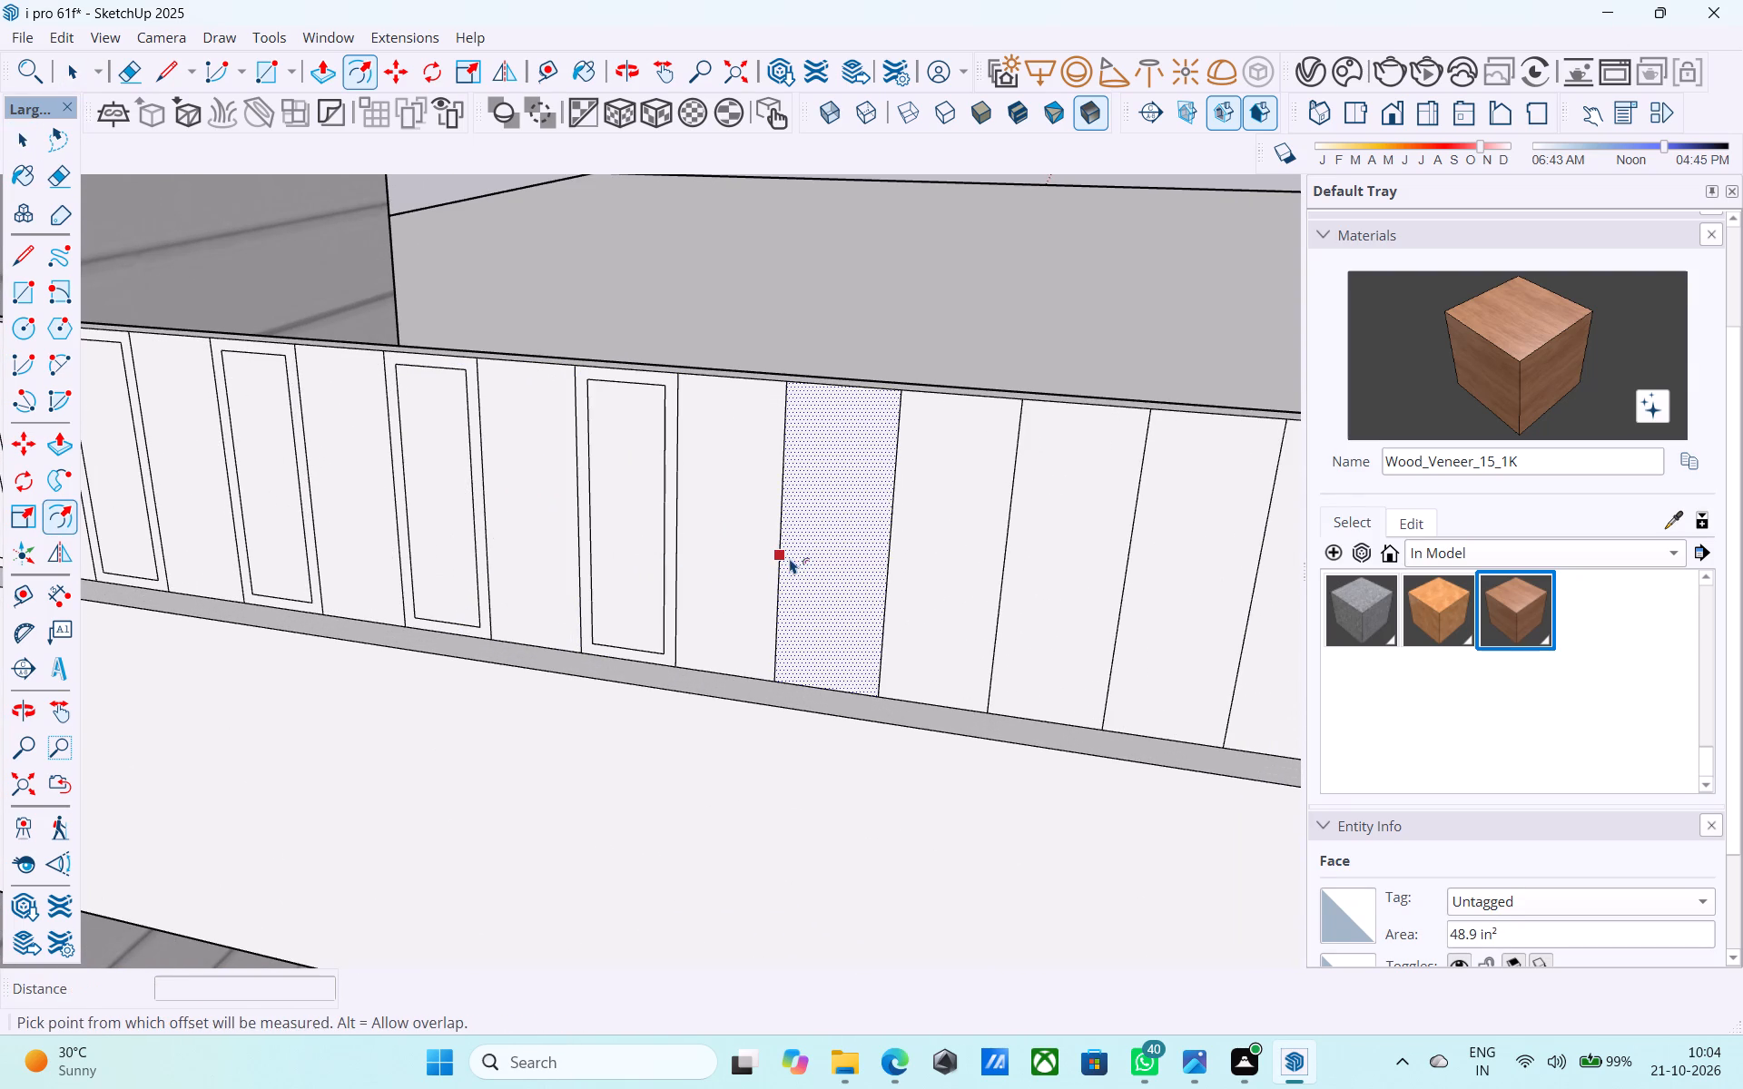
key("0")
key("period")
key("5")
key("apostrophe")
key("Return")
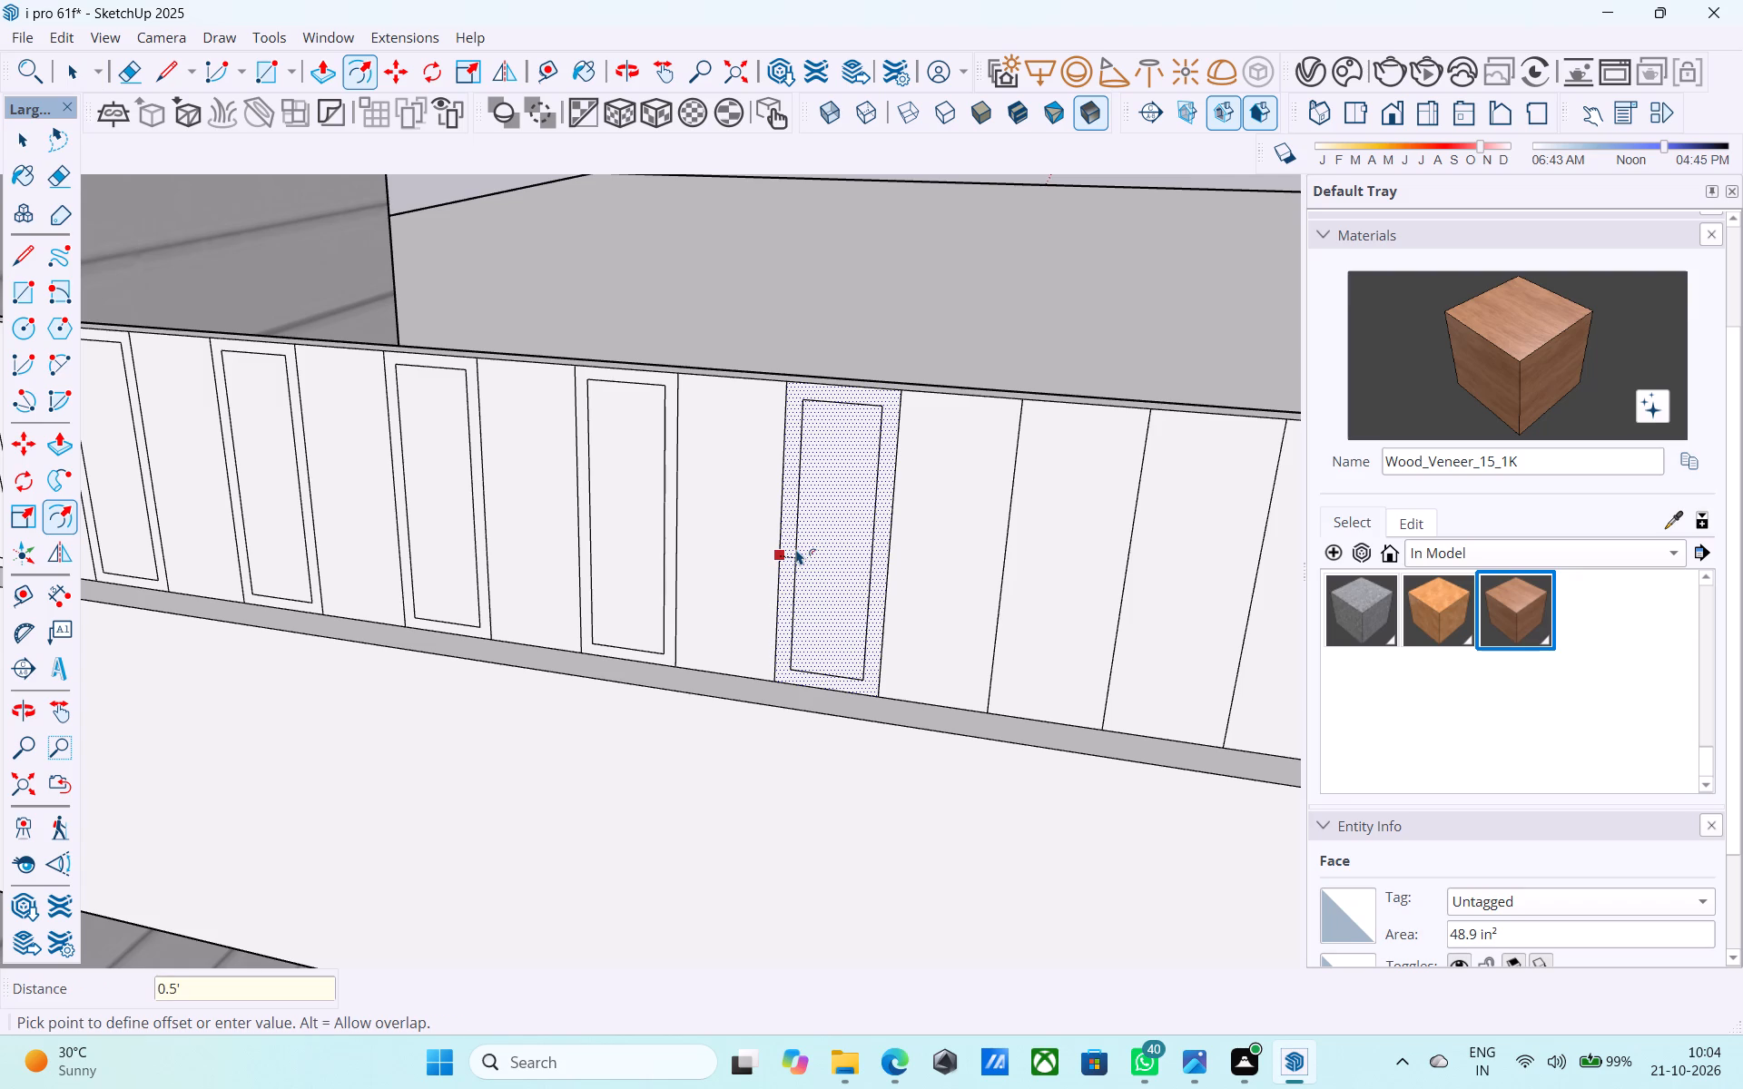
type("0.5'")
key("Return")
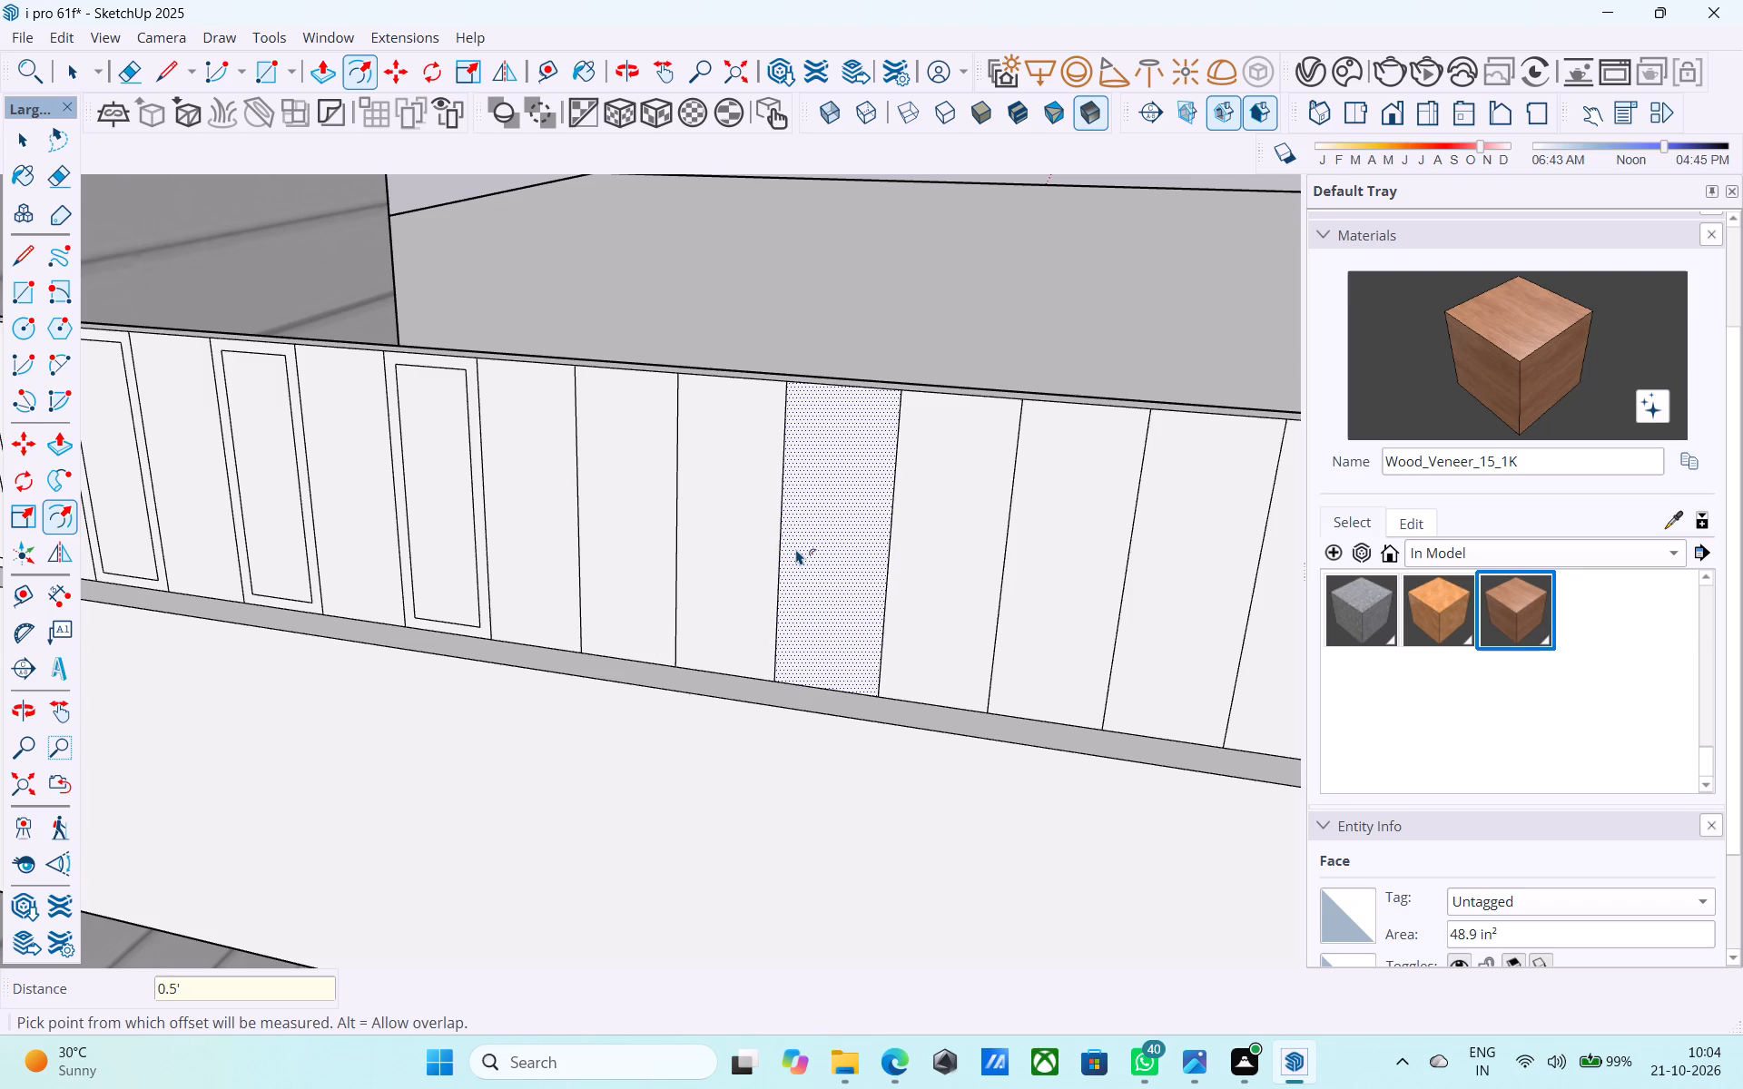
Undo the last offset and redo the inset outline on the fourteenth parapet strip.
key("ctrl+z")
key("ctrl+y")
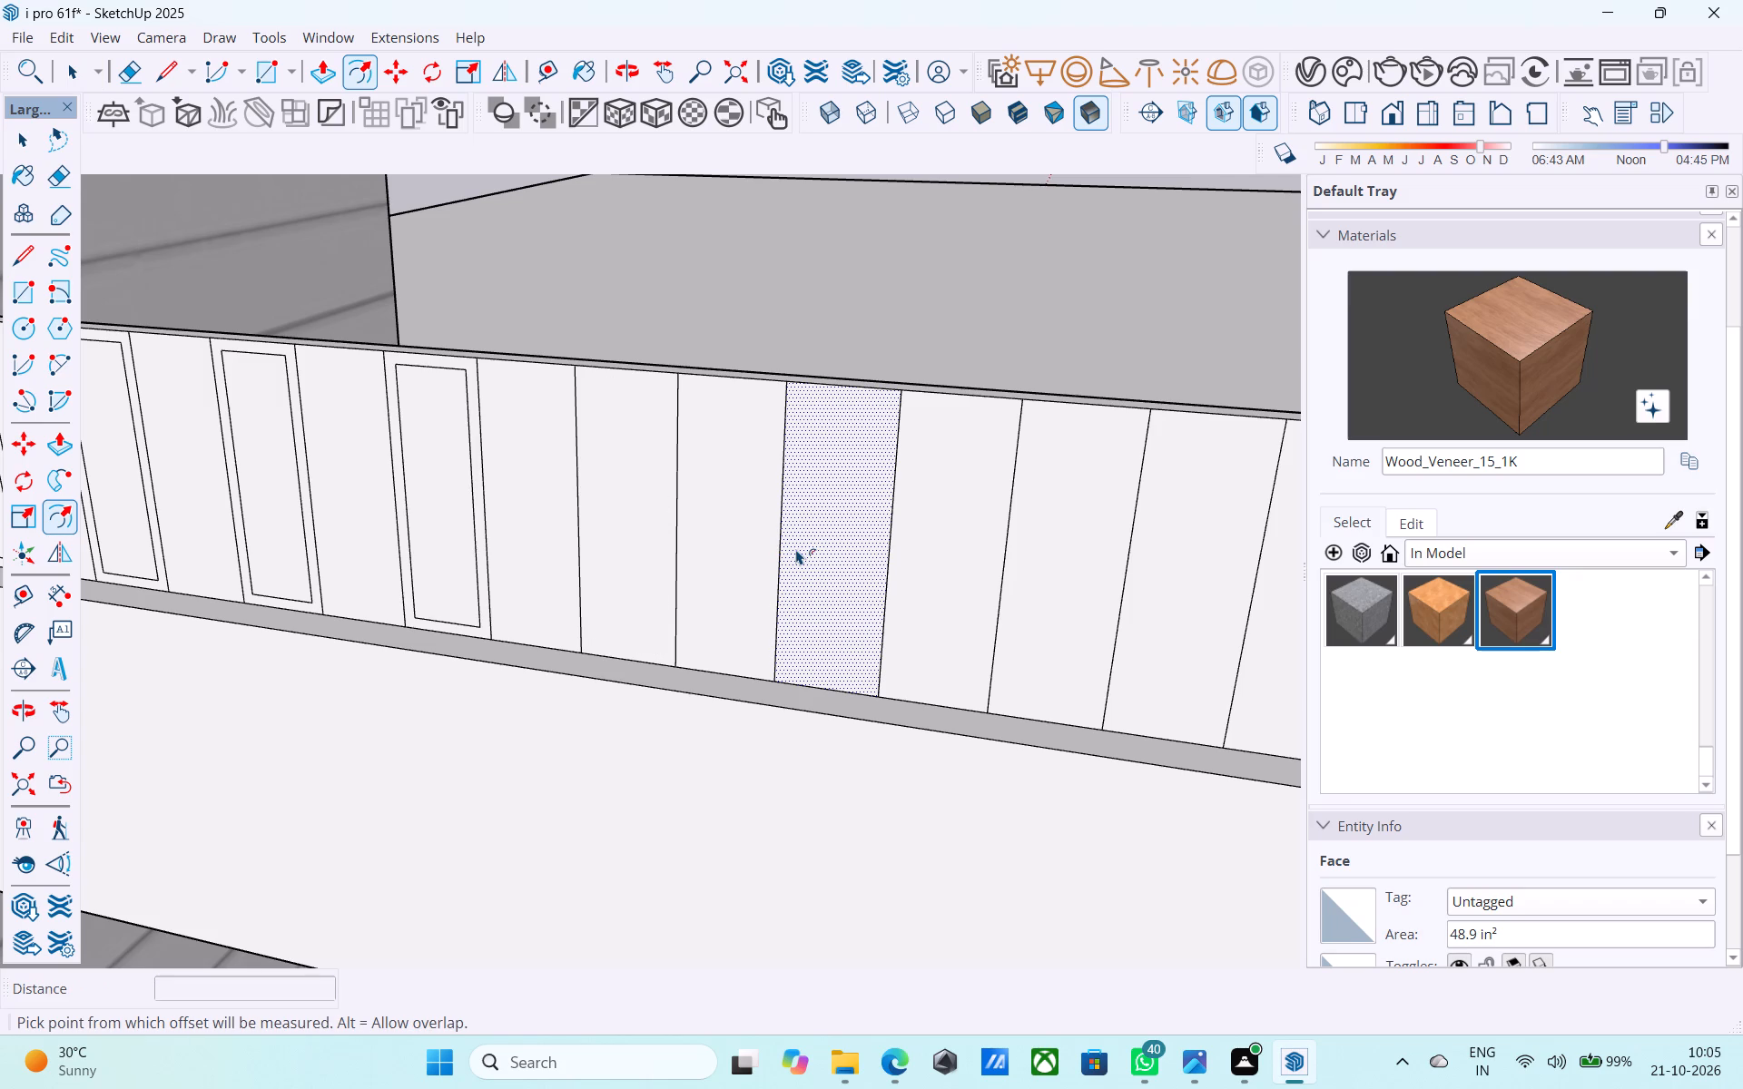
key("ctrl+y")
Offset the outline of the sixteenth parapet strip inward by 0.5", skipping the fifteenth strip.
key("space")
left_click(796, 549)
key("f")
left_click(796, 549)
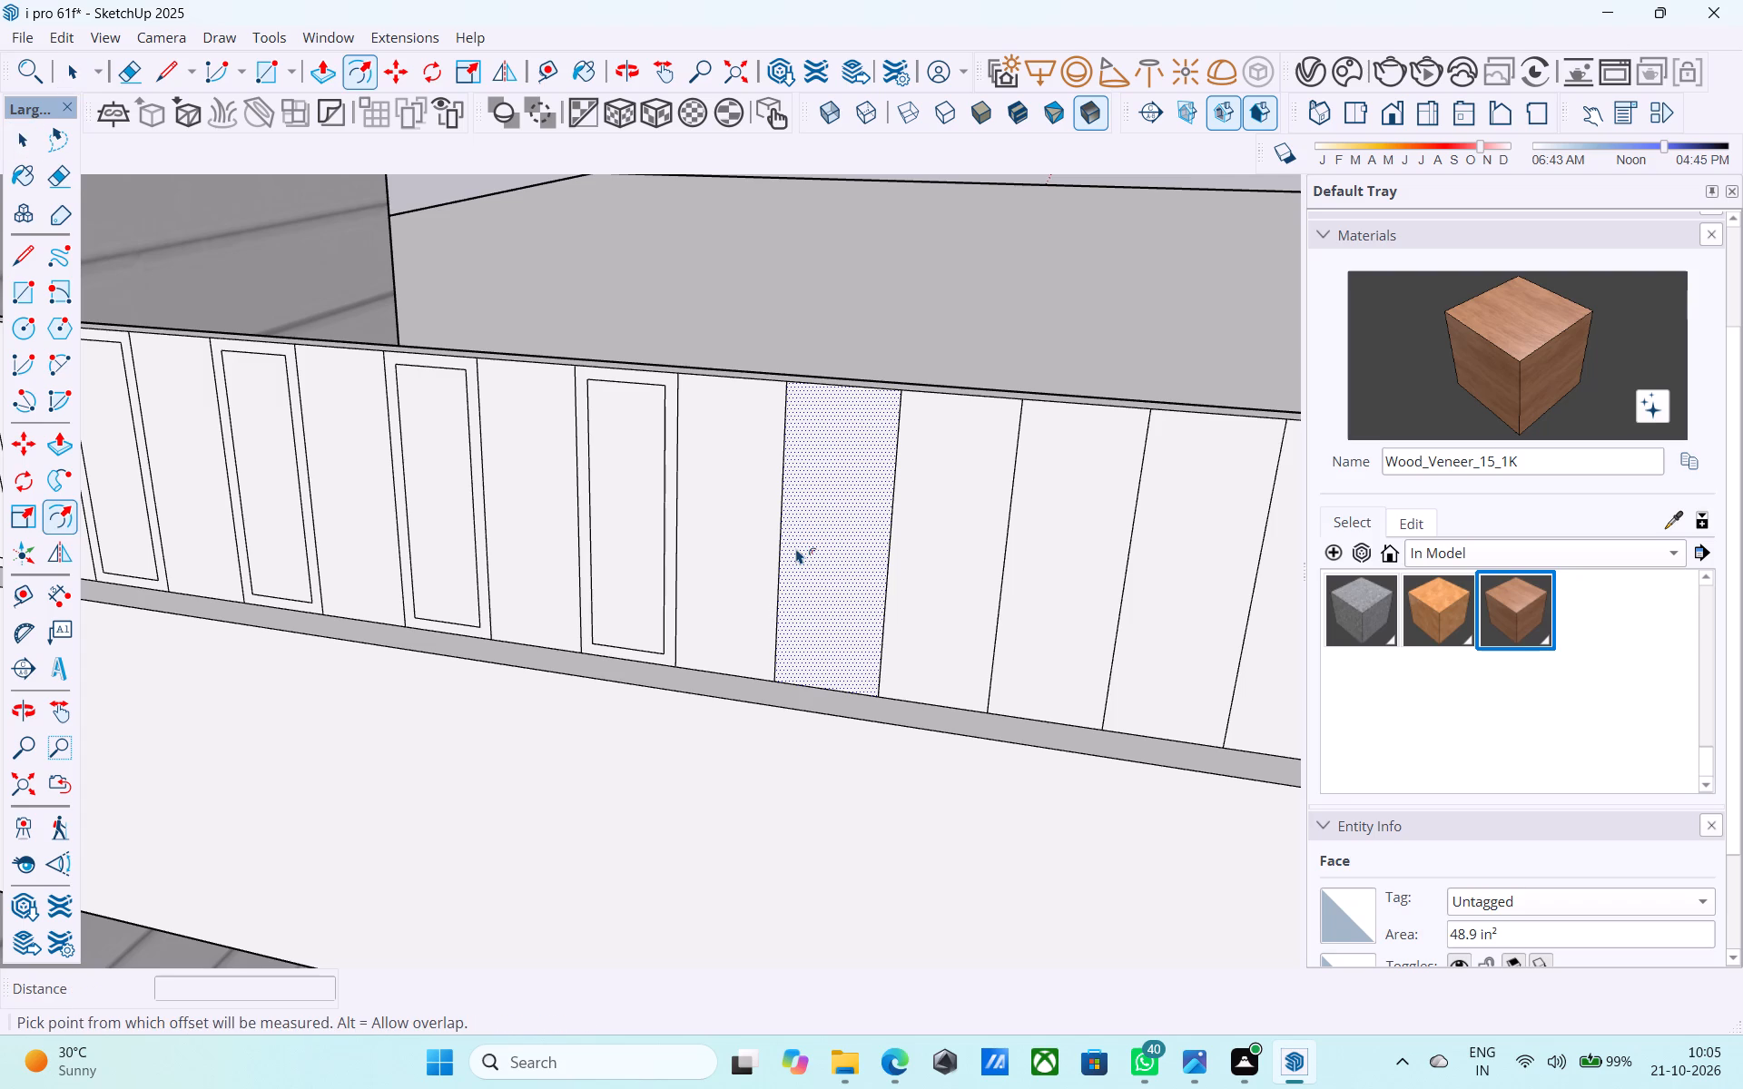
type("0.5\"")
key("Return")
Offset the outline of the eighteenth parapet strip inward by 0.5", skipping the seventeenth strip.
scroll(698, 515, "down", 7)
scroll(563, 521, "down", 5)
scroll(866, 563, "up", 3)
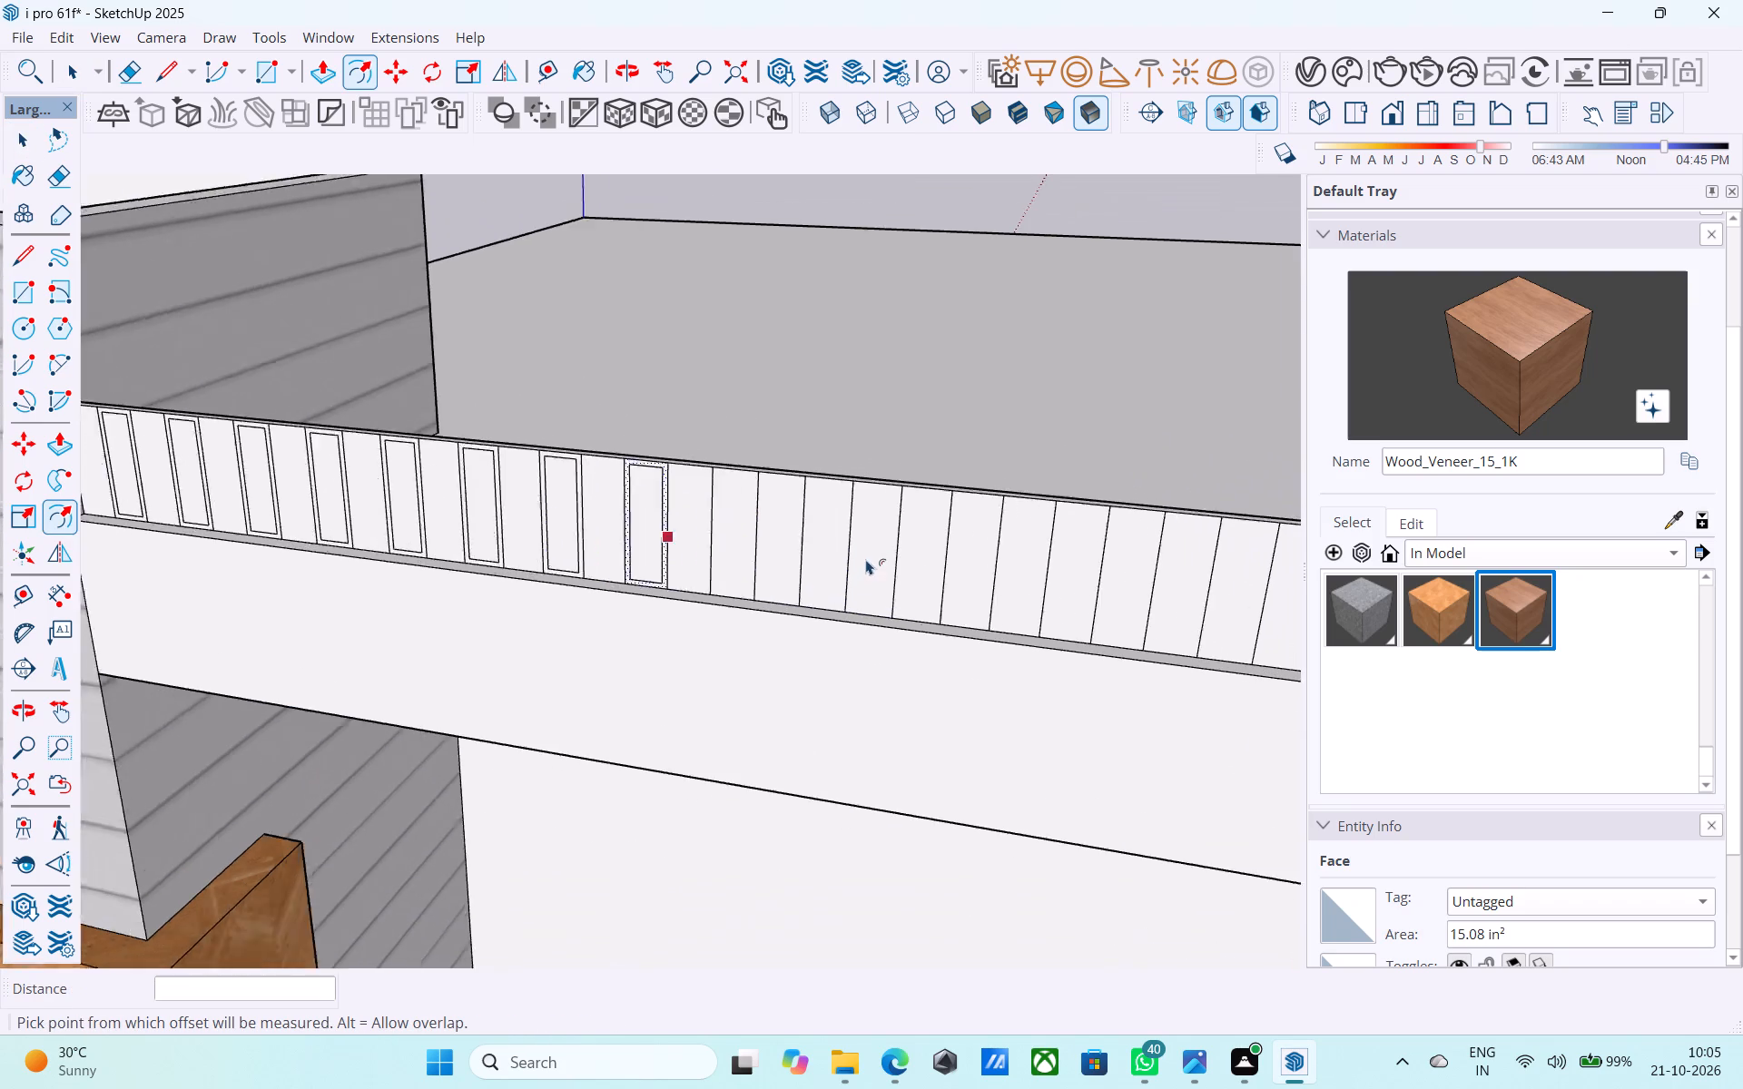
scroll(866, 559, "up", 2)
key("space")
left_click(702, 523)
scroll(699, 522, "up", 3)
key("f")
left_click(699, 521)
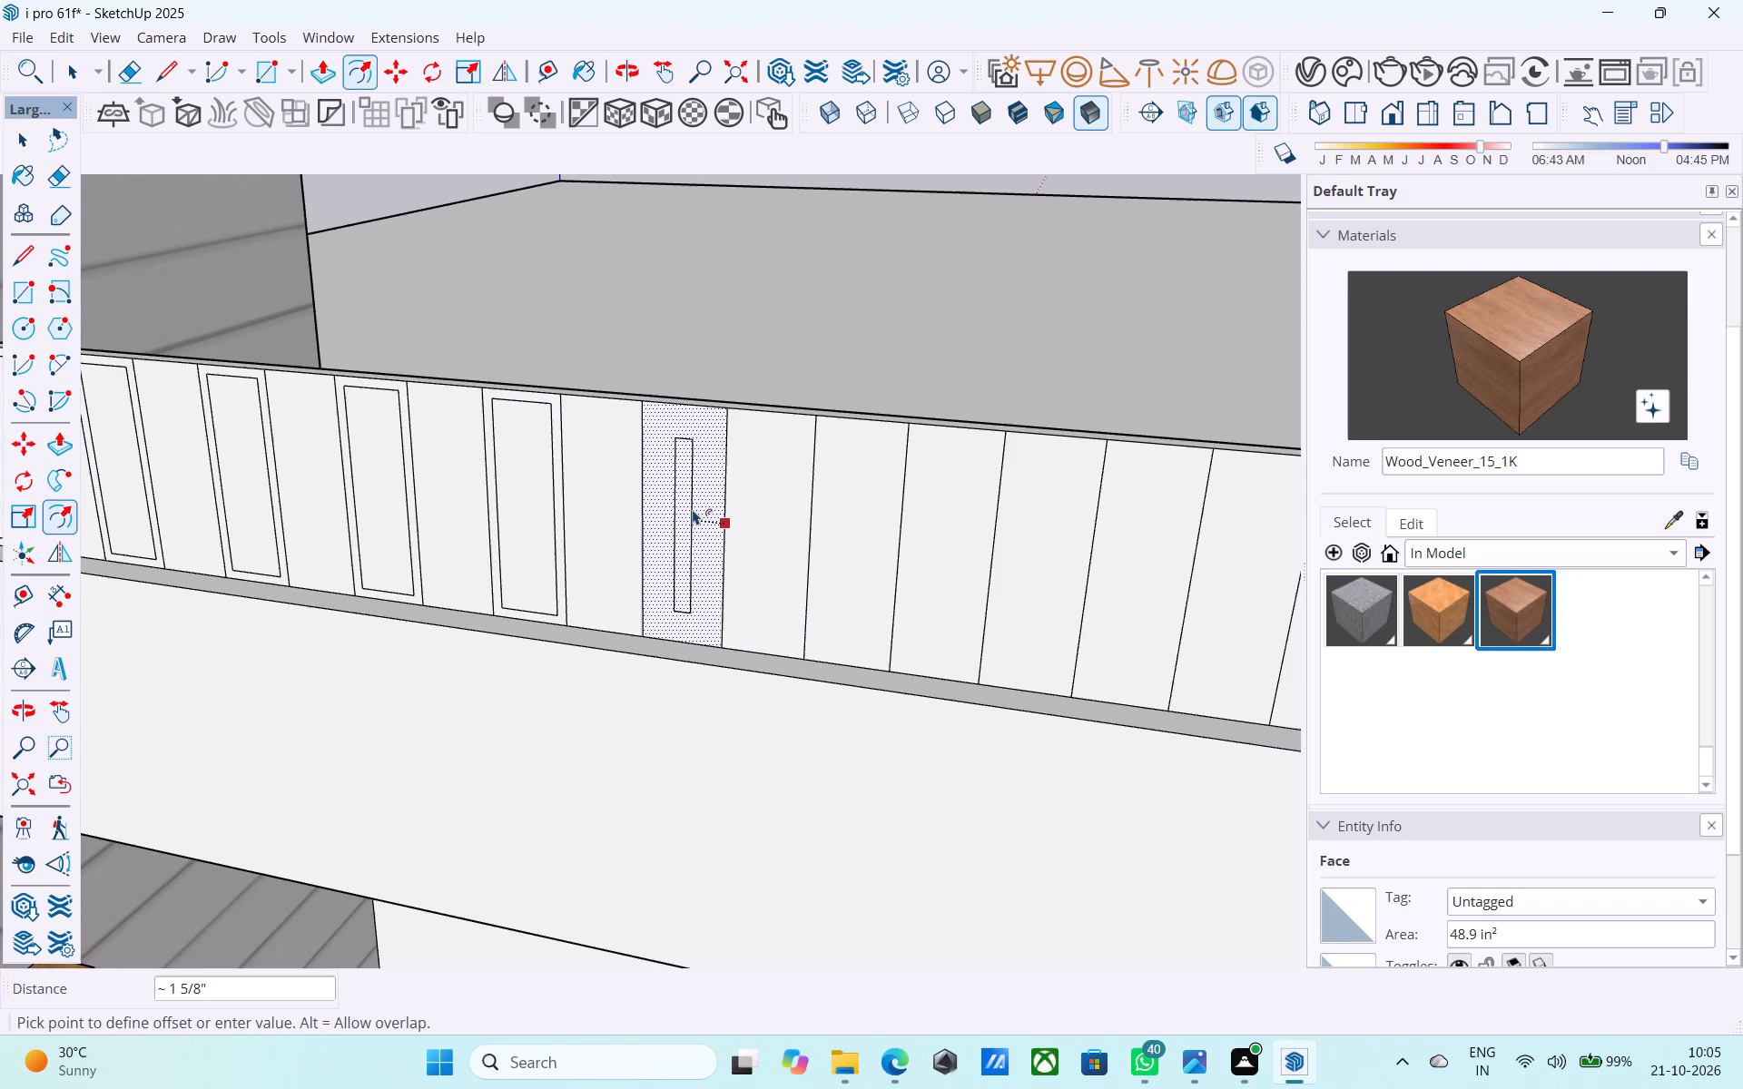
type("0.5")
key("shift+quotedbl")
key("Return")
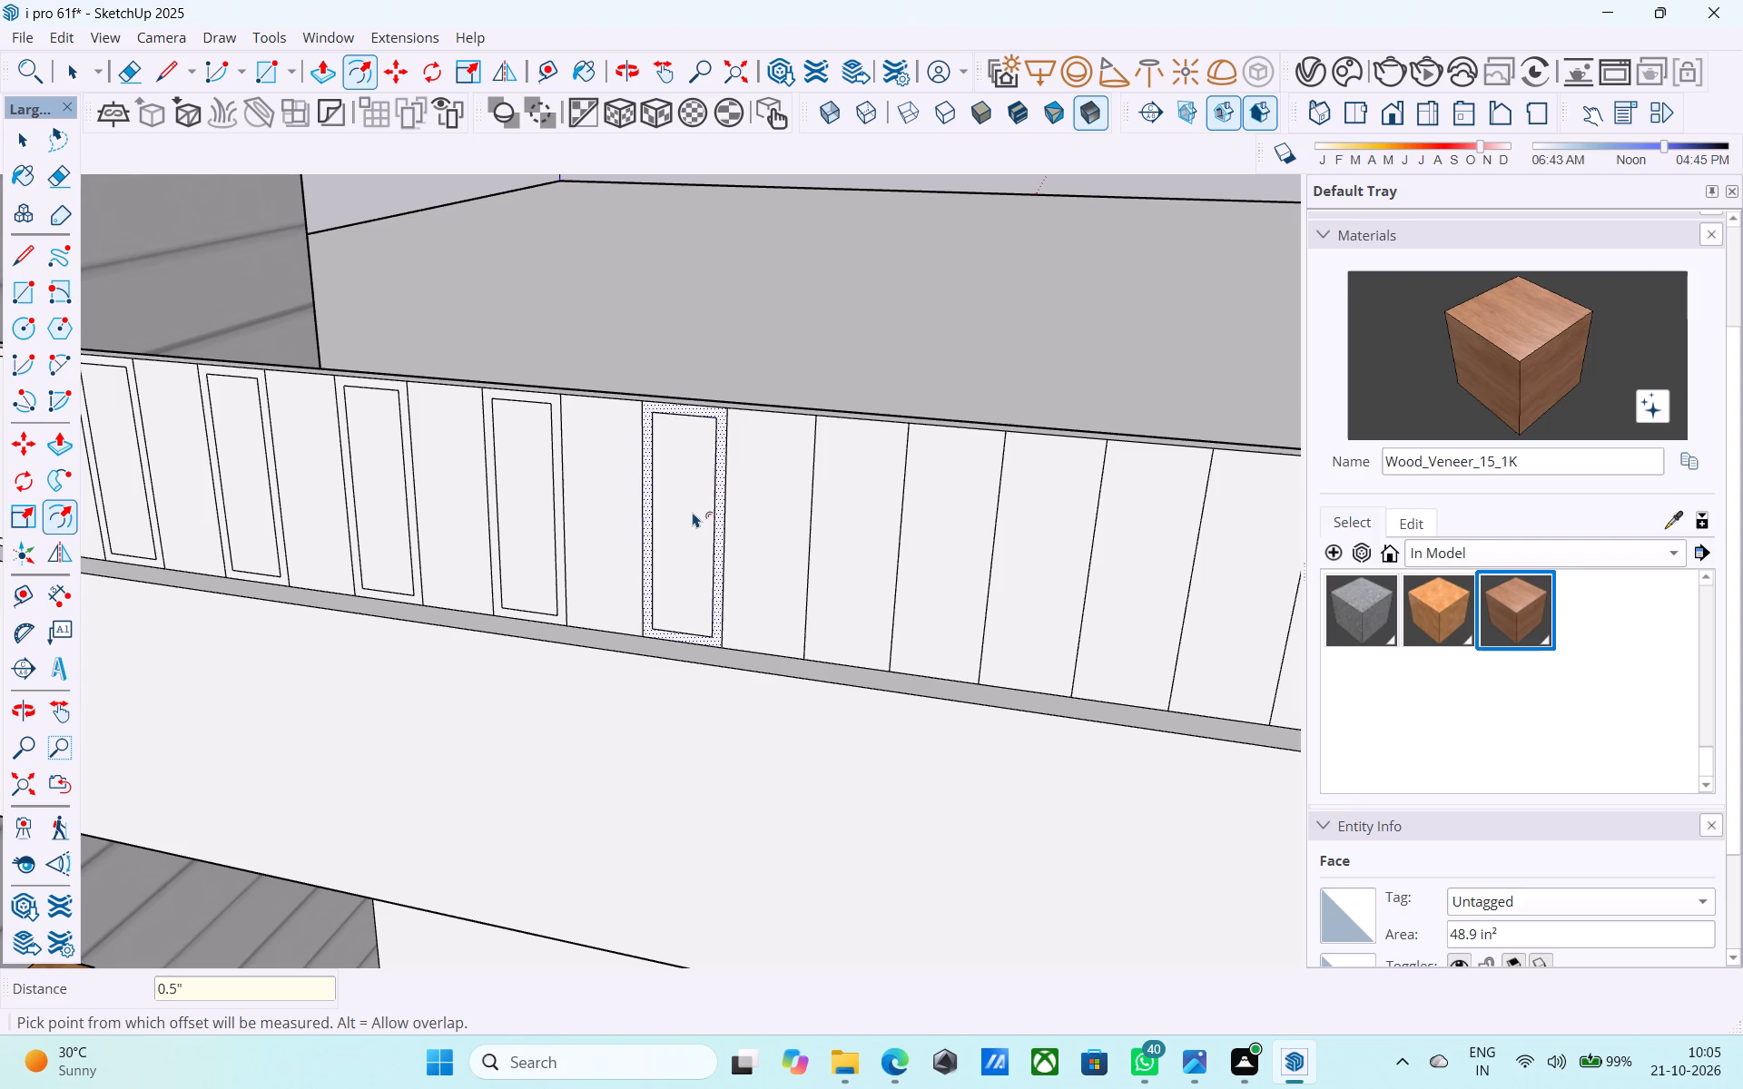
key("space")
Offset the outline of the twentieth parapet strip inward by 0.5", skipping the nineteenth strip.
left_click(835, 526)
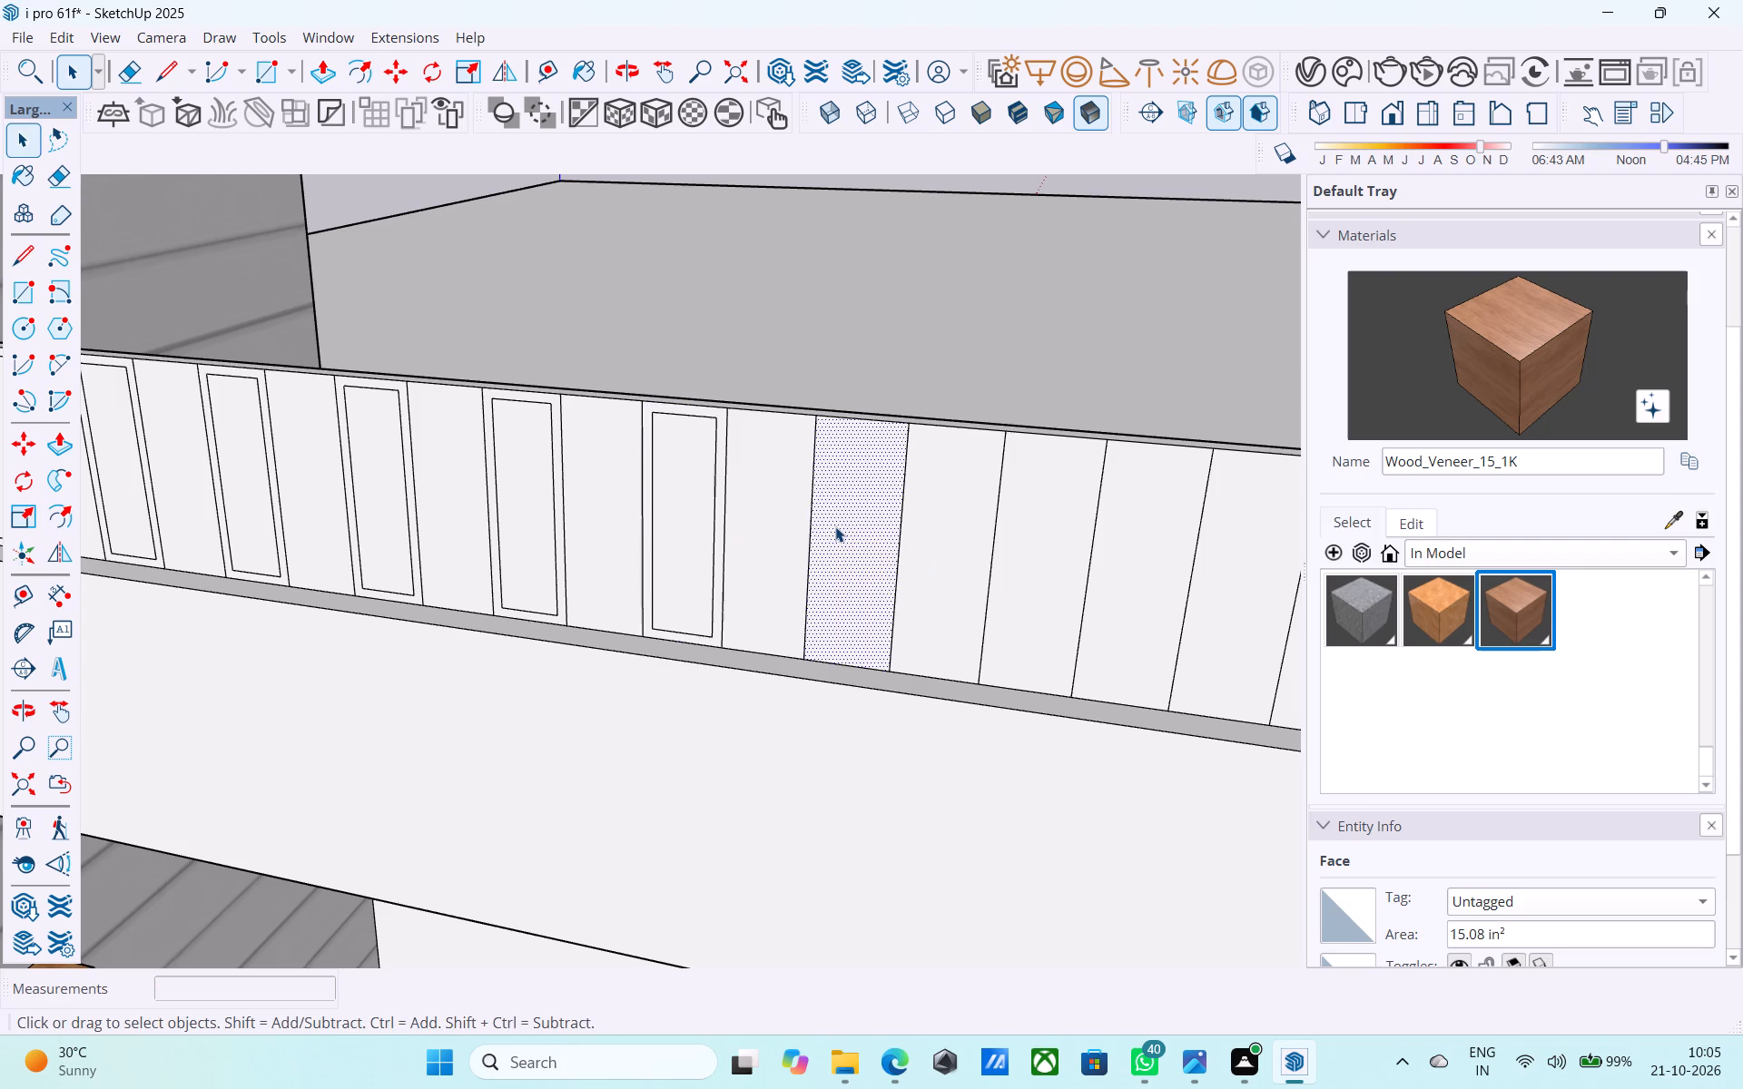
key("f")
left_click(835, 525)
type("0.5\"")
key("Return")
key("space")
Offset the outline of the twenty-second parapet strip inward by 0.5", skipping the twenty-first strip.
left_click(1021, 593)
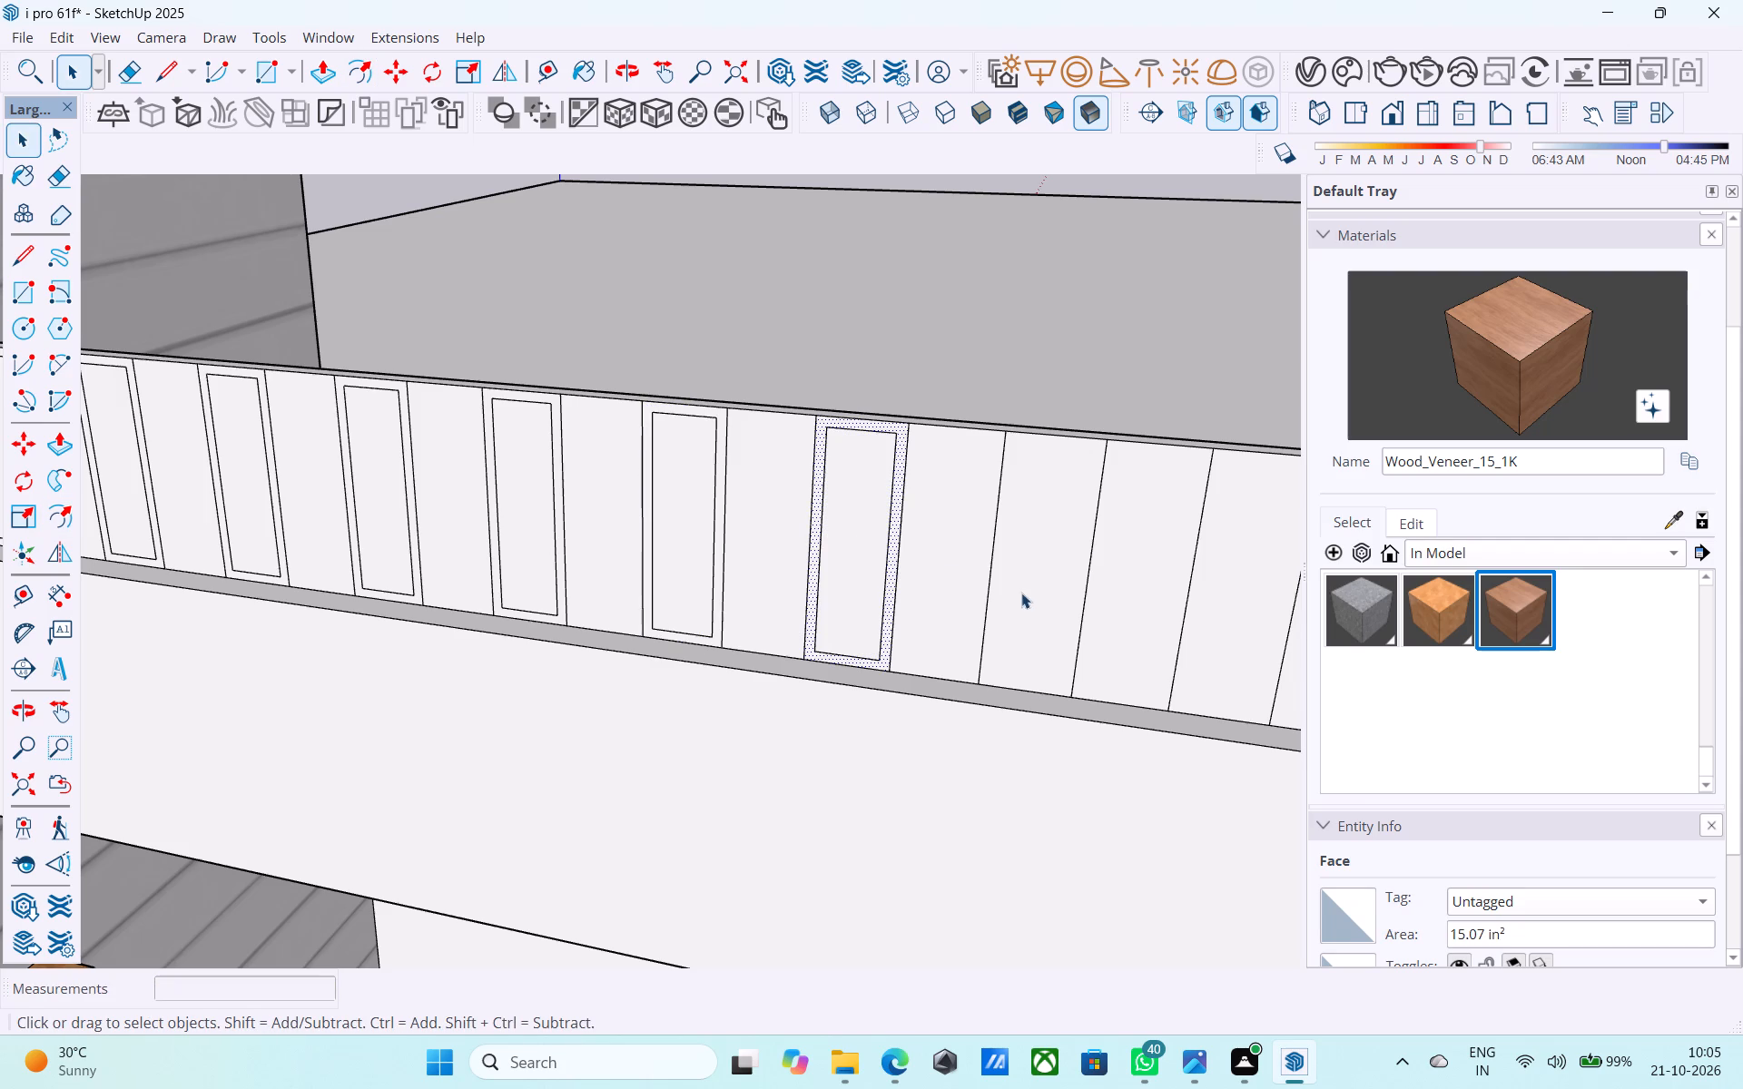
scroll(698, 532, "down", 6)
scroll(895, 581, "up", 5)
key("f")
left_click(895, 579)
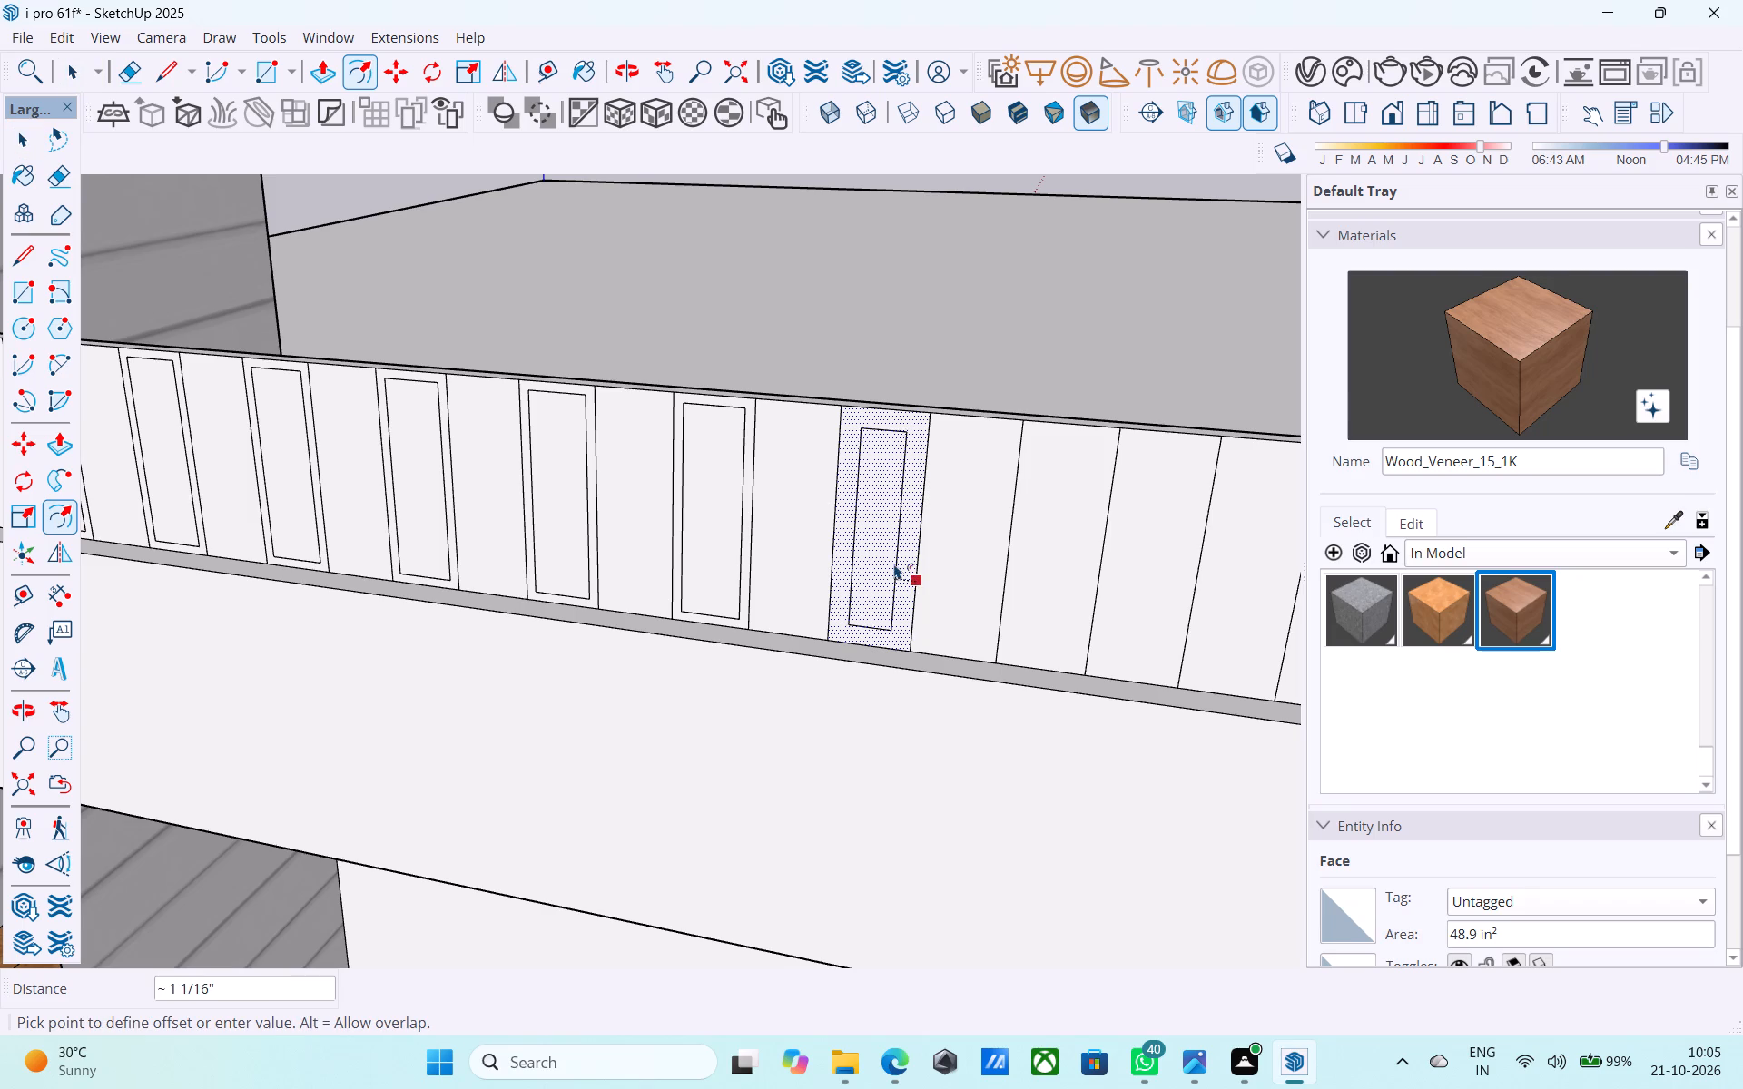
type("0.5\"")
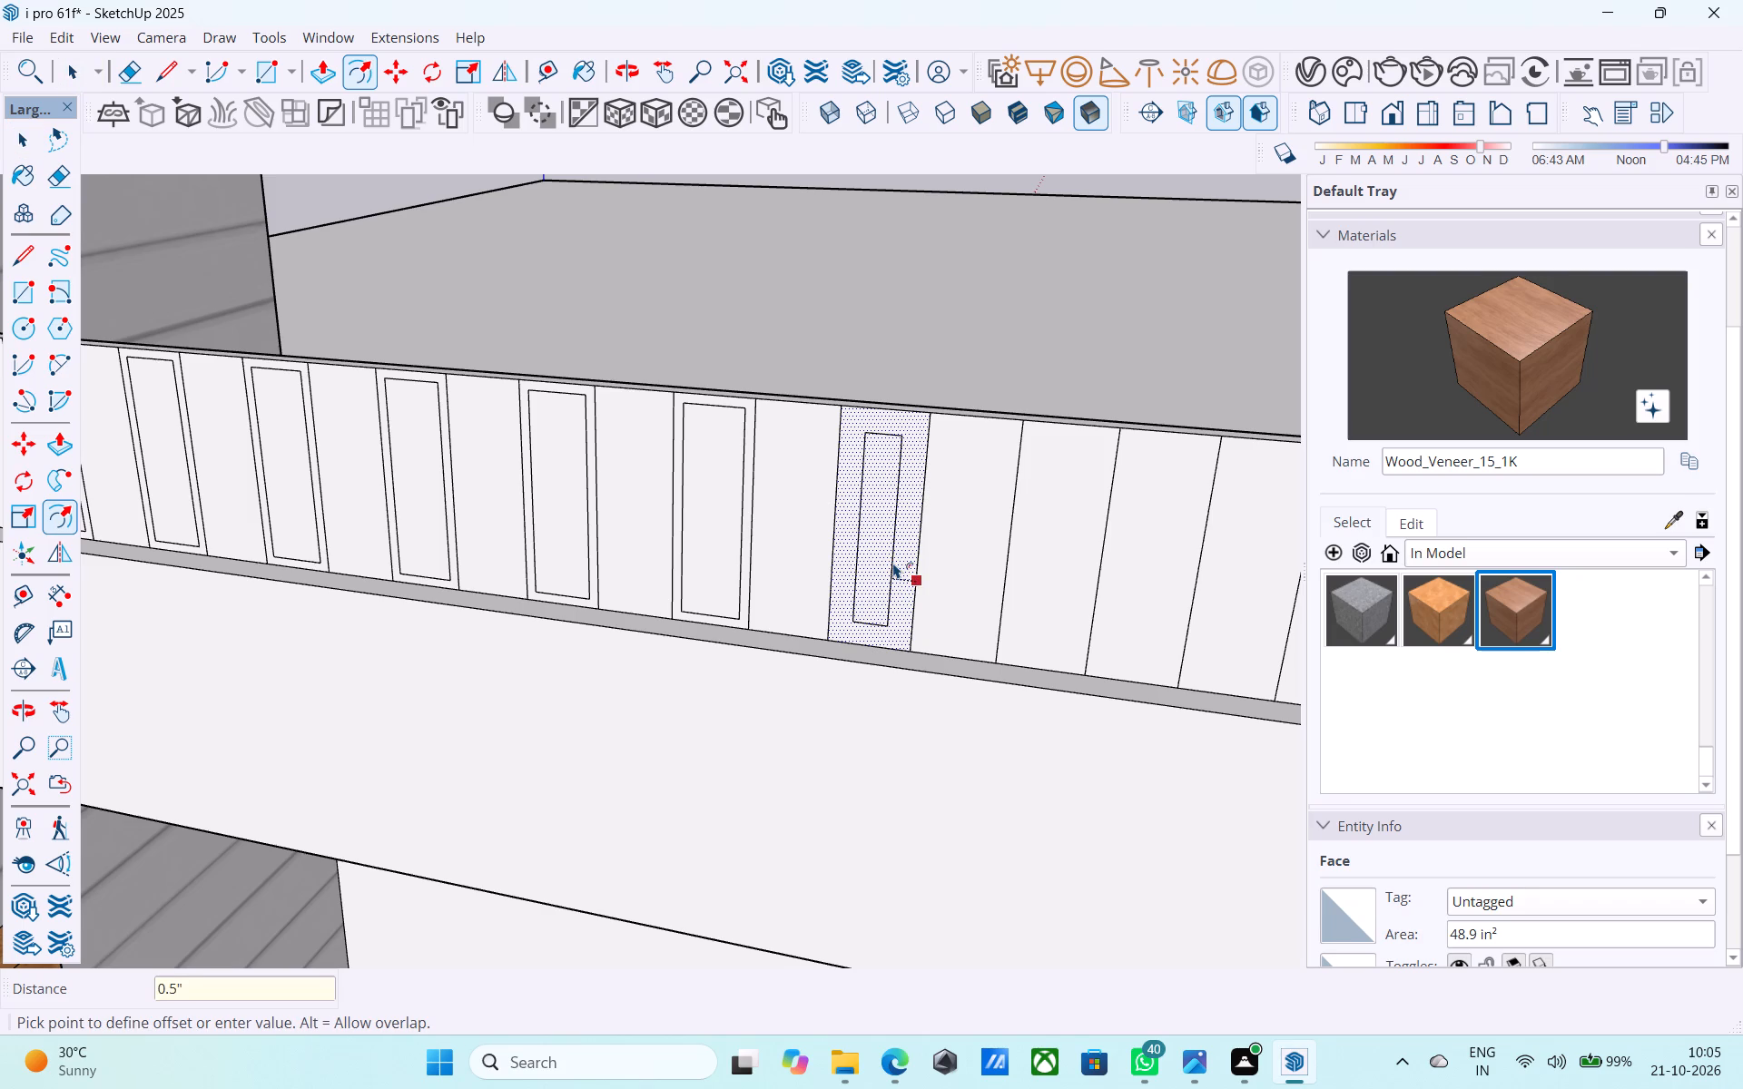
key("Return")
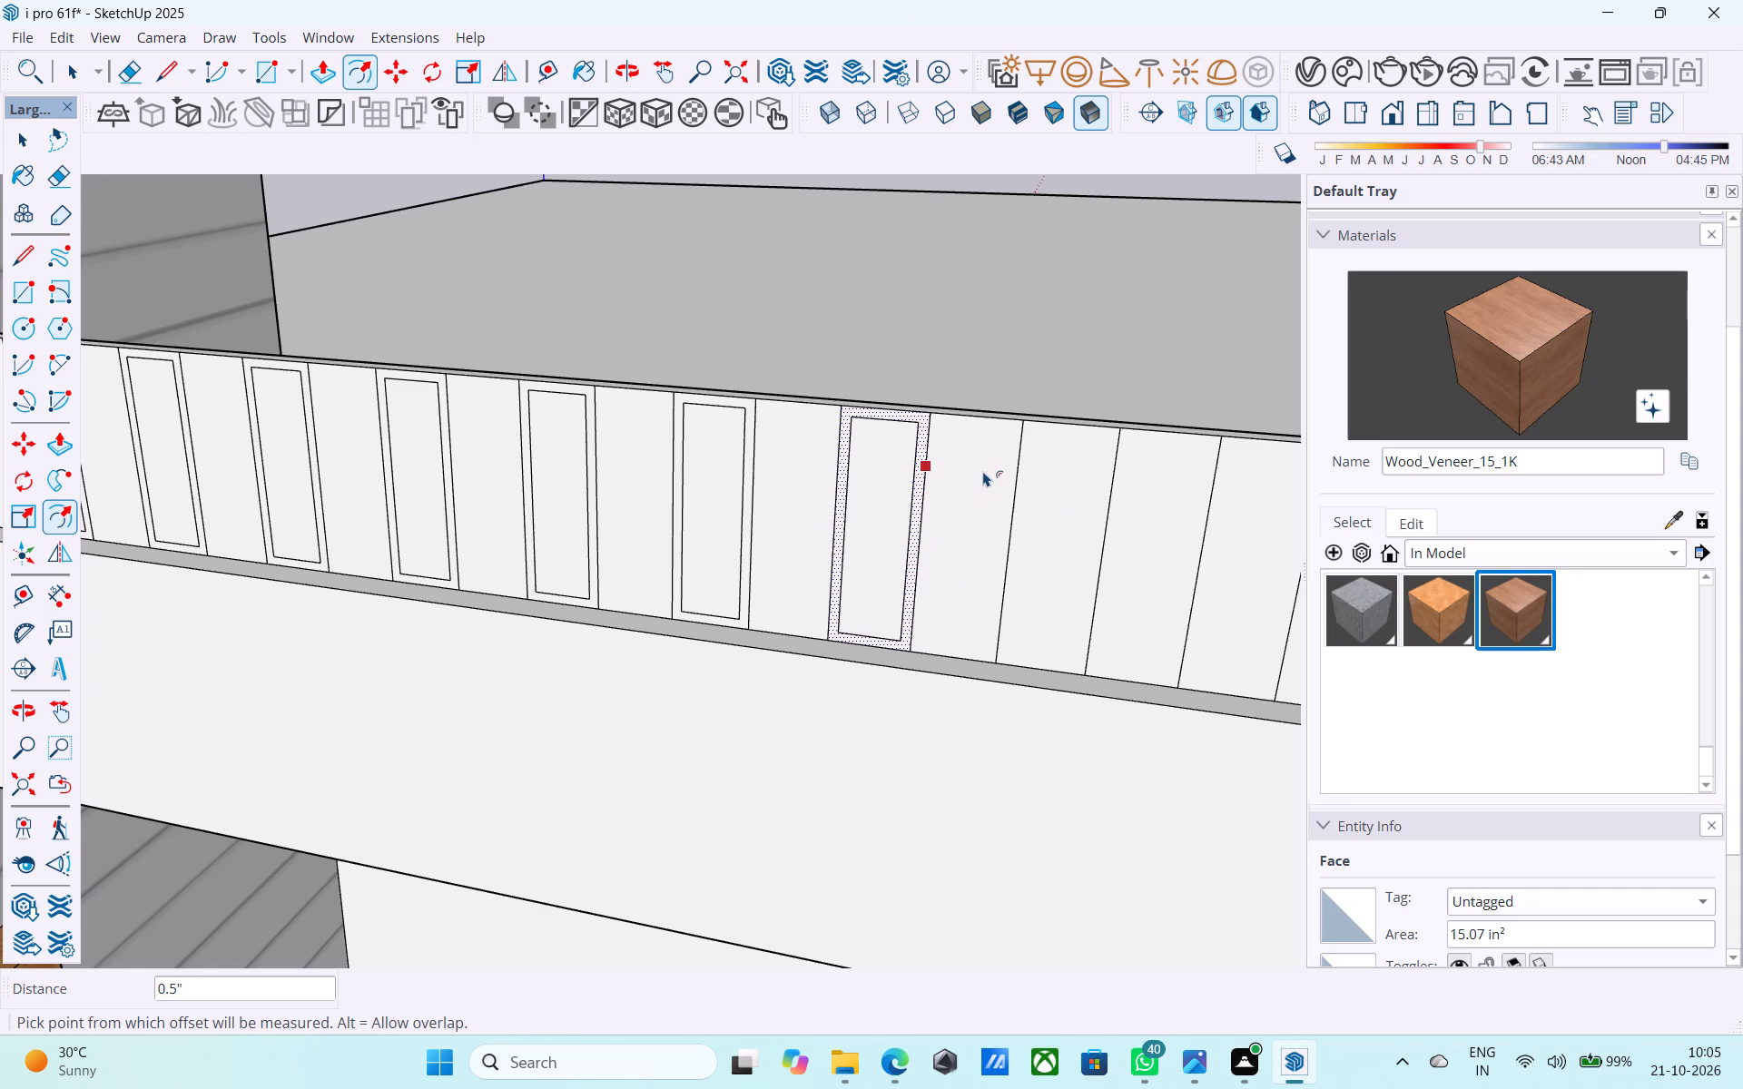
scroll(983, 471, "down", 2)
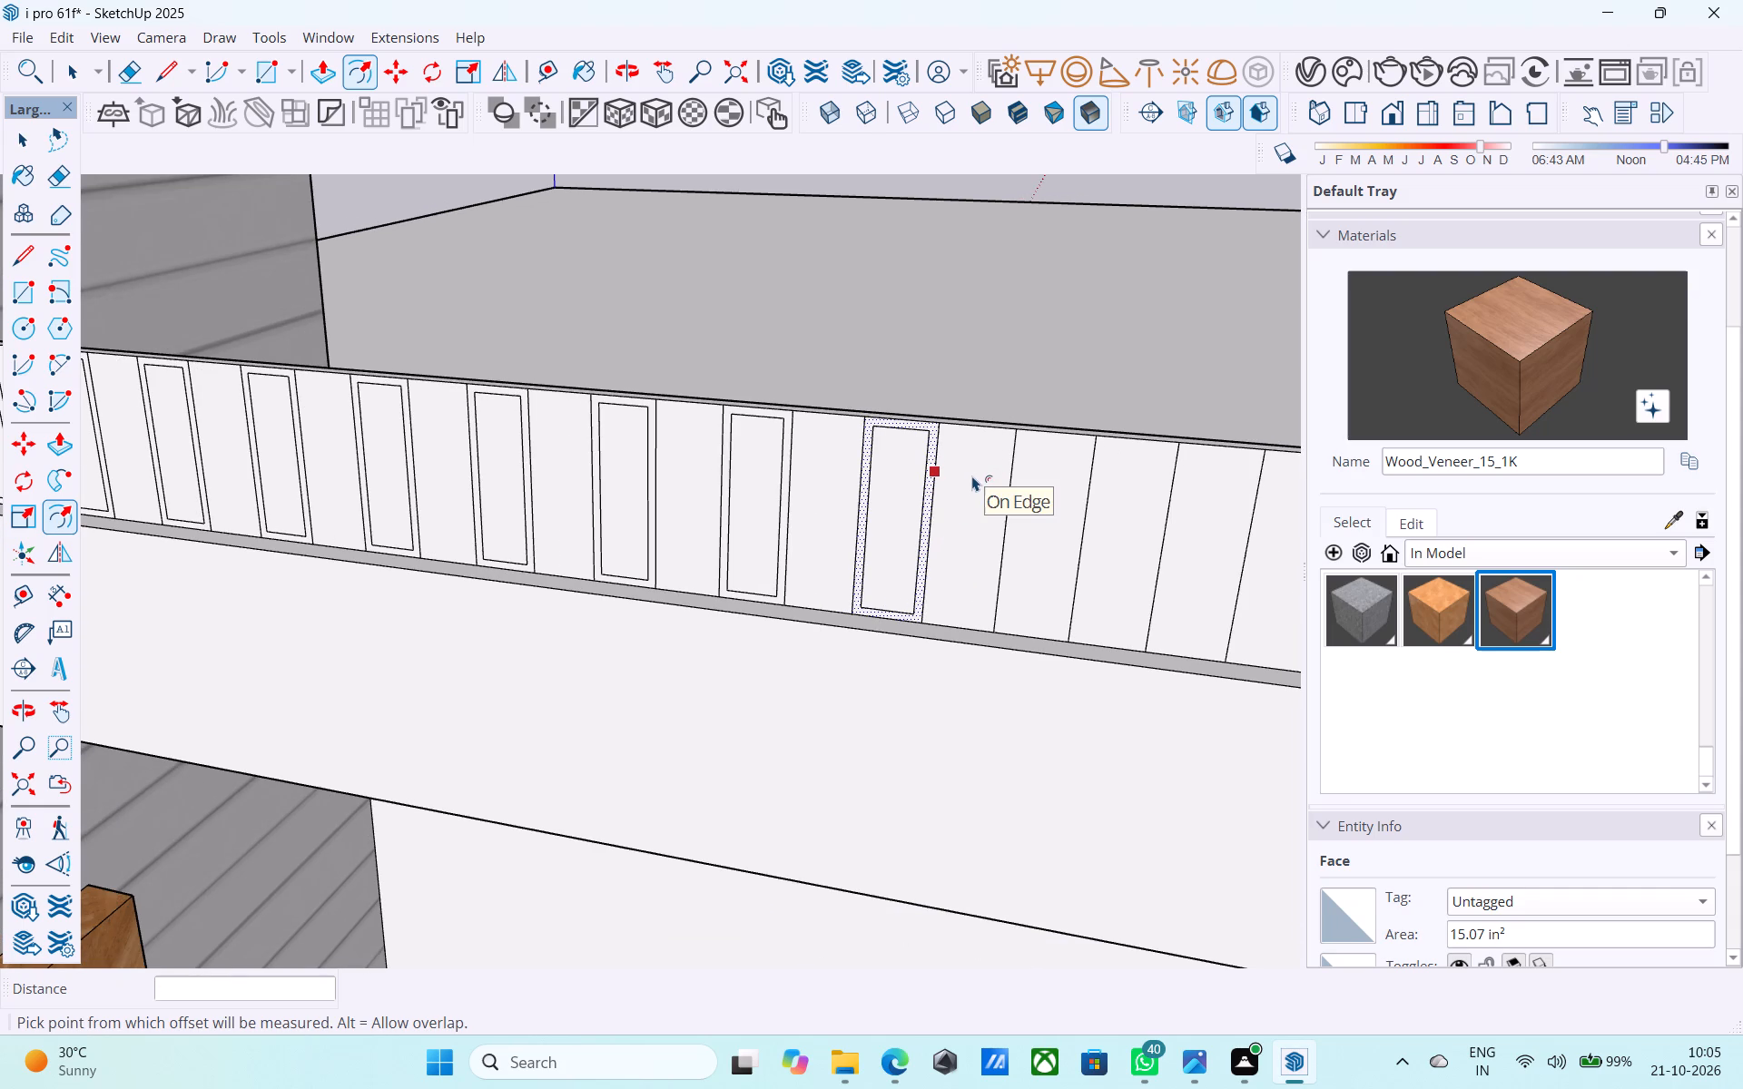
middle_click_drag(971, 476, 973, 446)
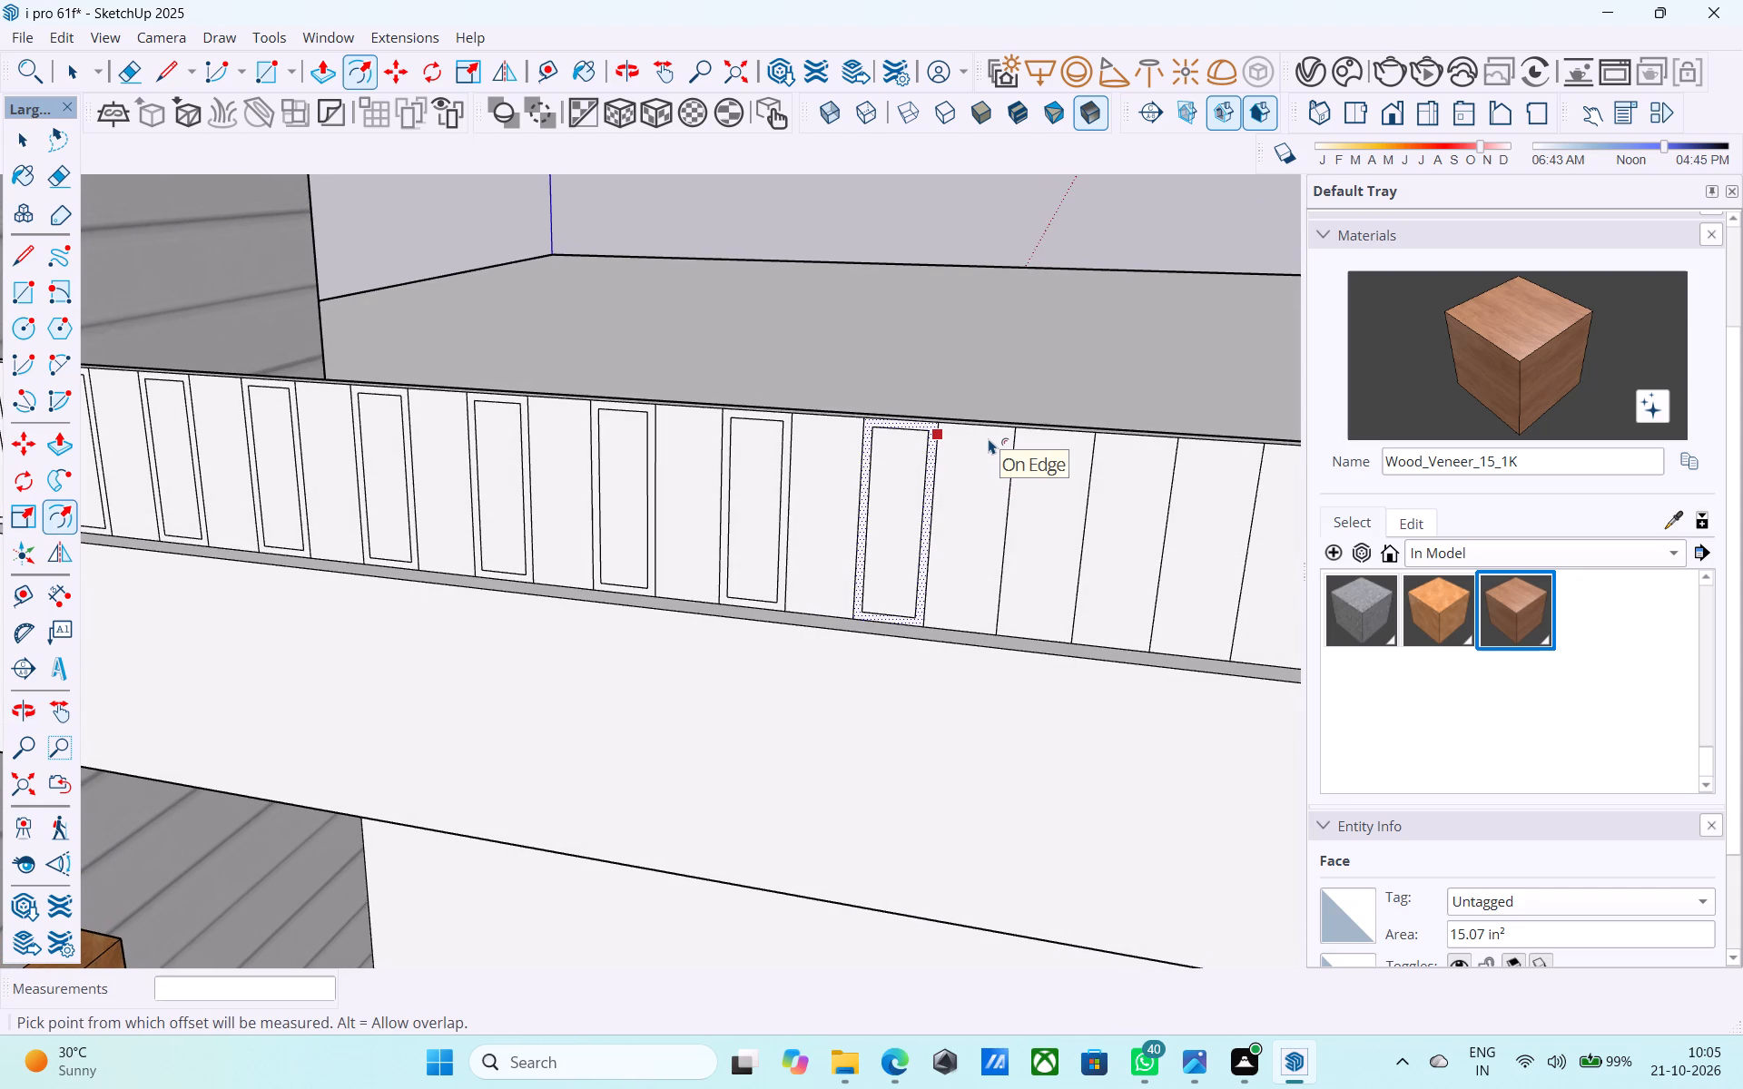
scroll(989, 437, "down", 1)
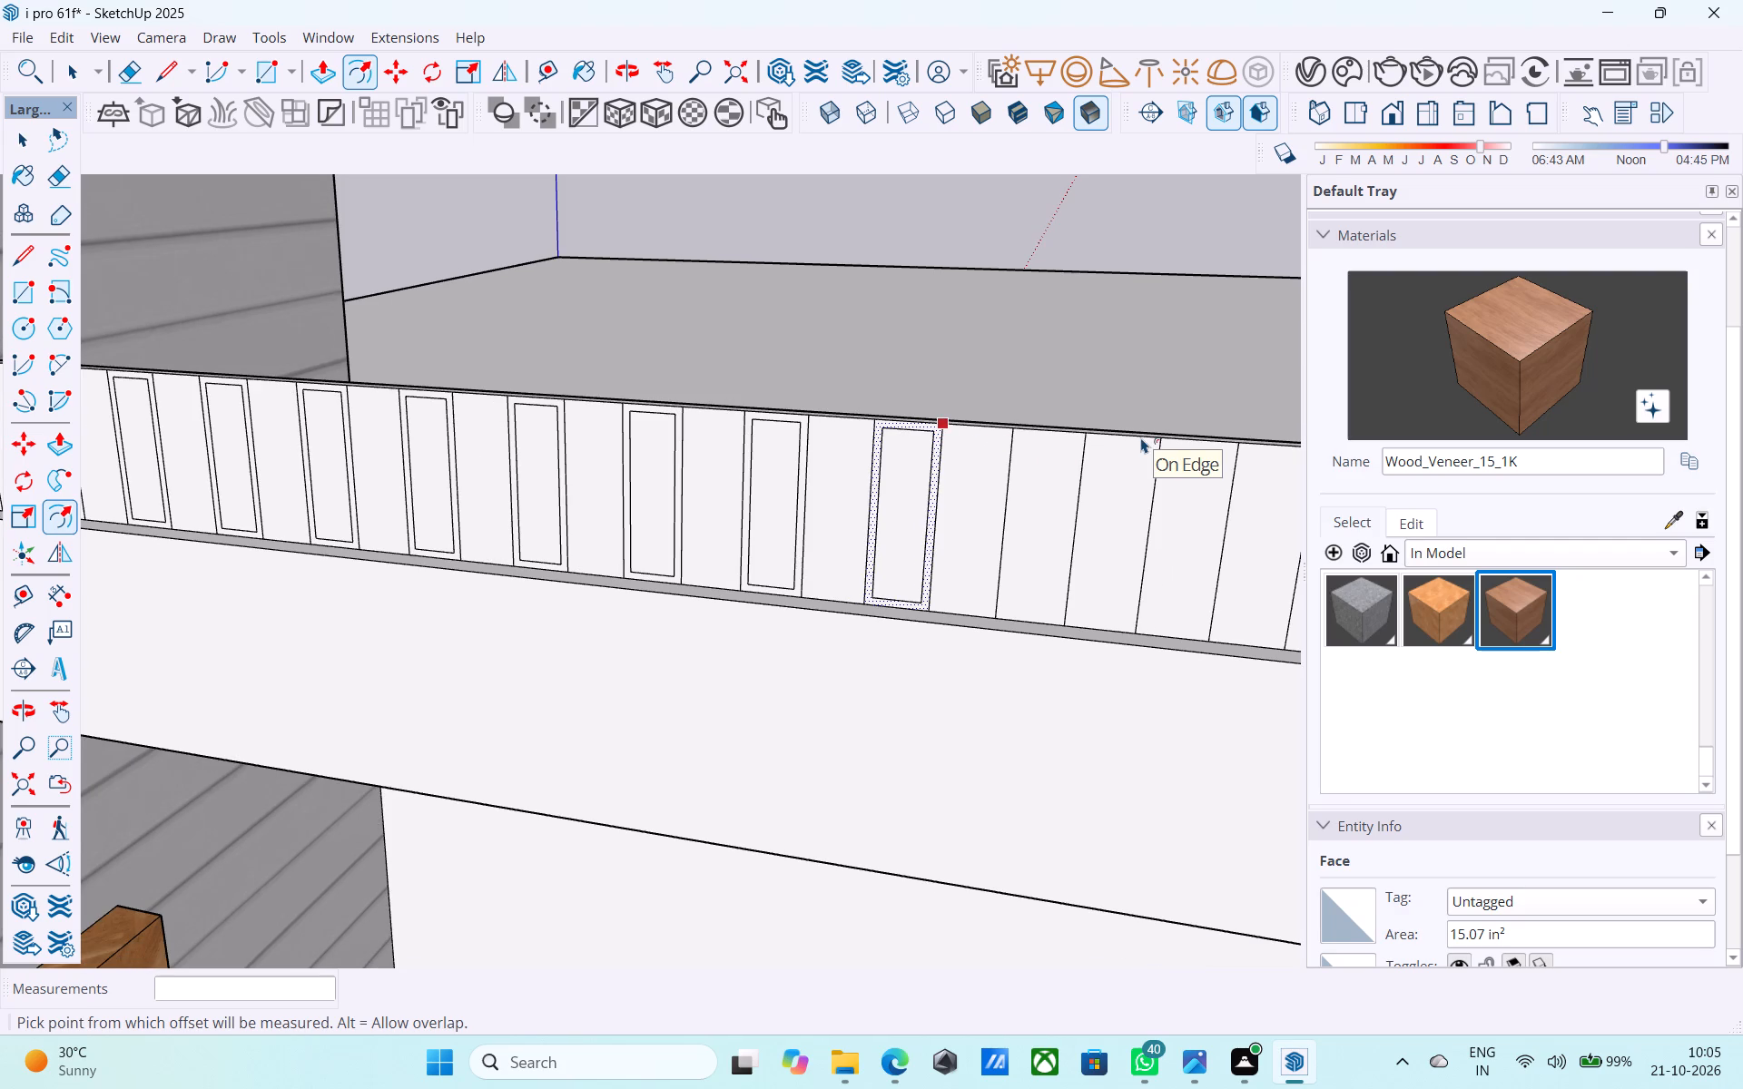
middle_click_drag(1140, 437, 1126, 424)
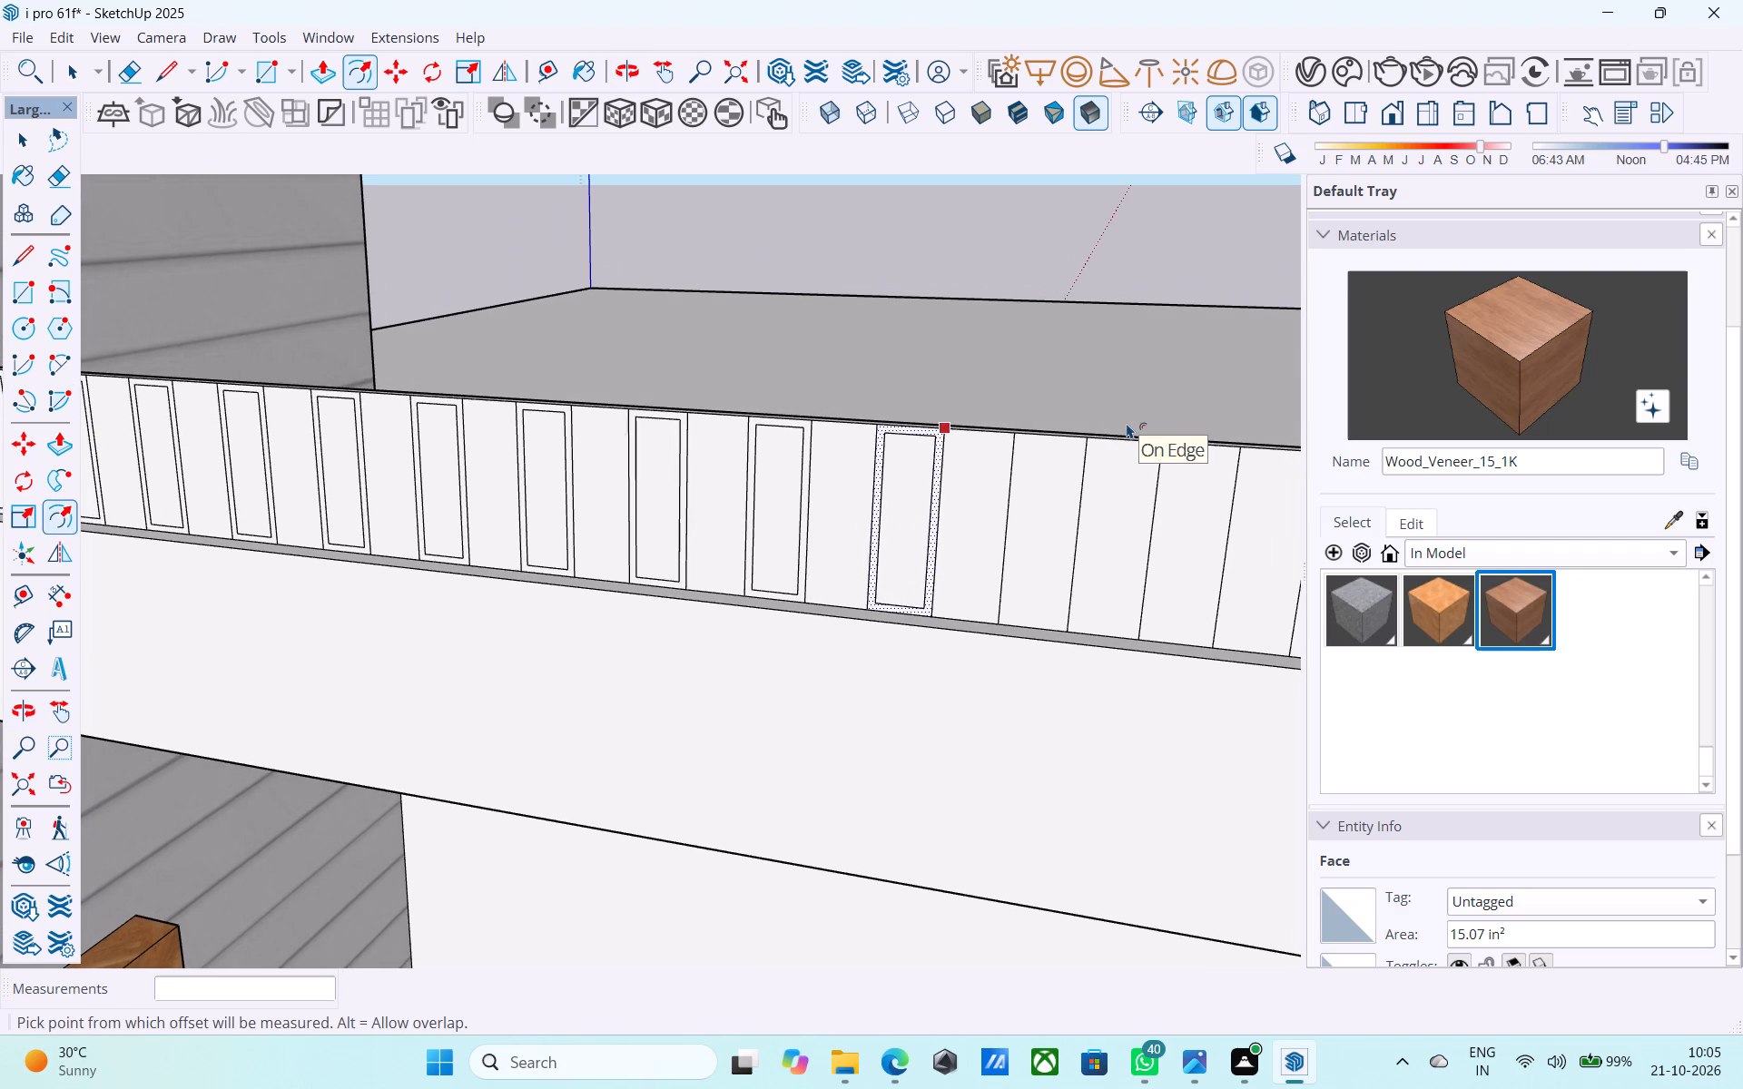
Offset the outline of the twenty-fourth parapet strip inward by 0.5", skipping the twenty-third strip.
middle_click(1127, 421)
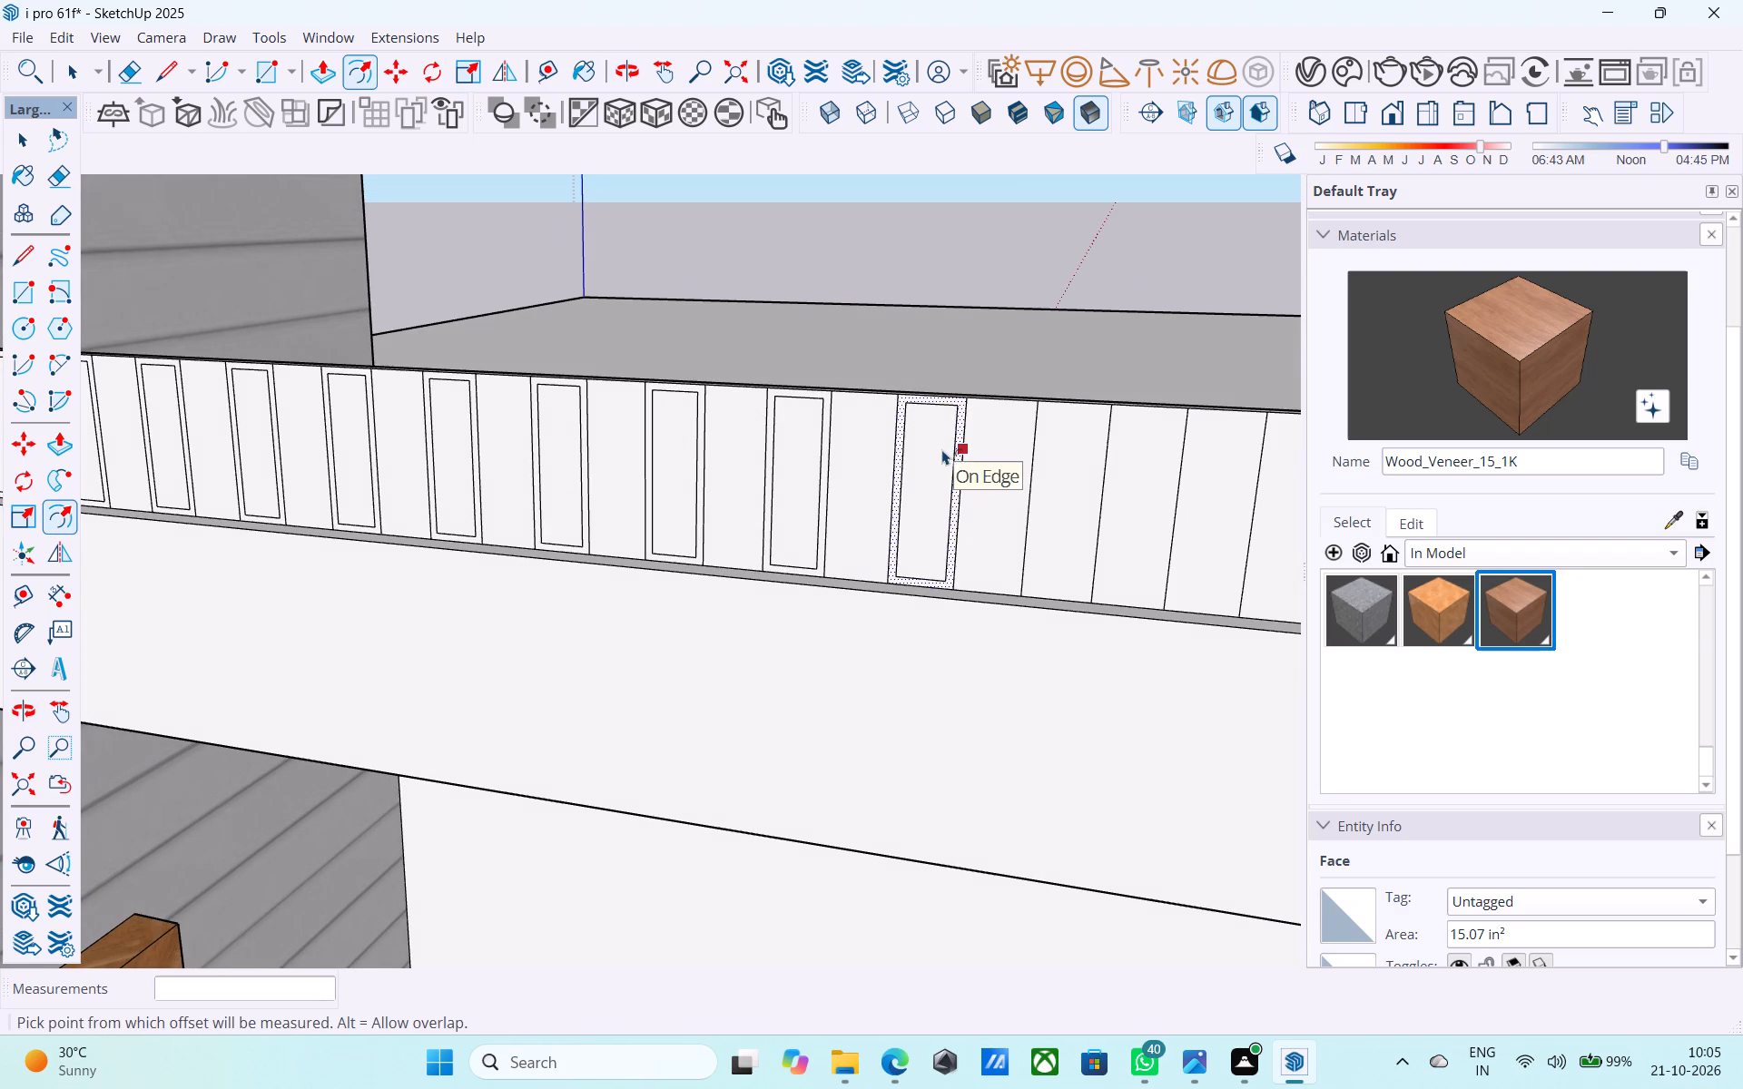
key("space")
left_click(1063, 489)
scroll(820, 489, "down", 3)
key("f")
left_click(1002, 574)
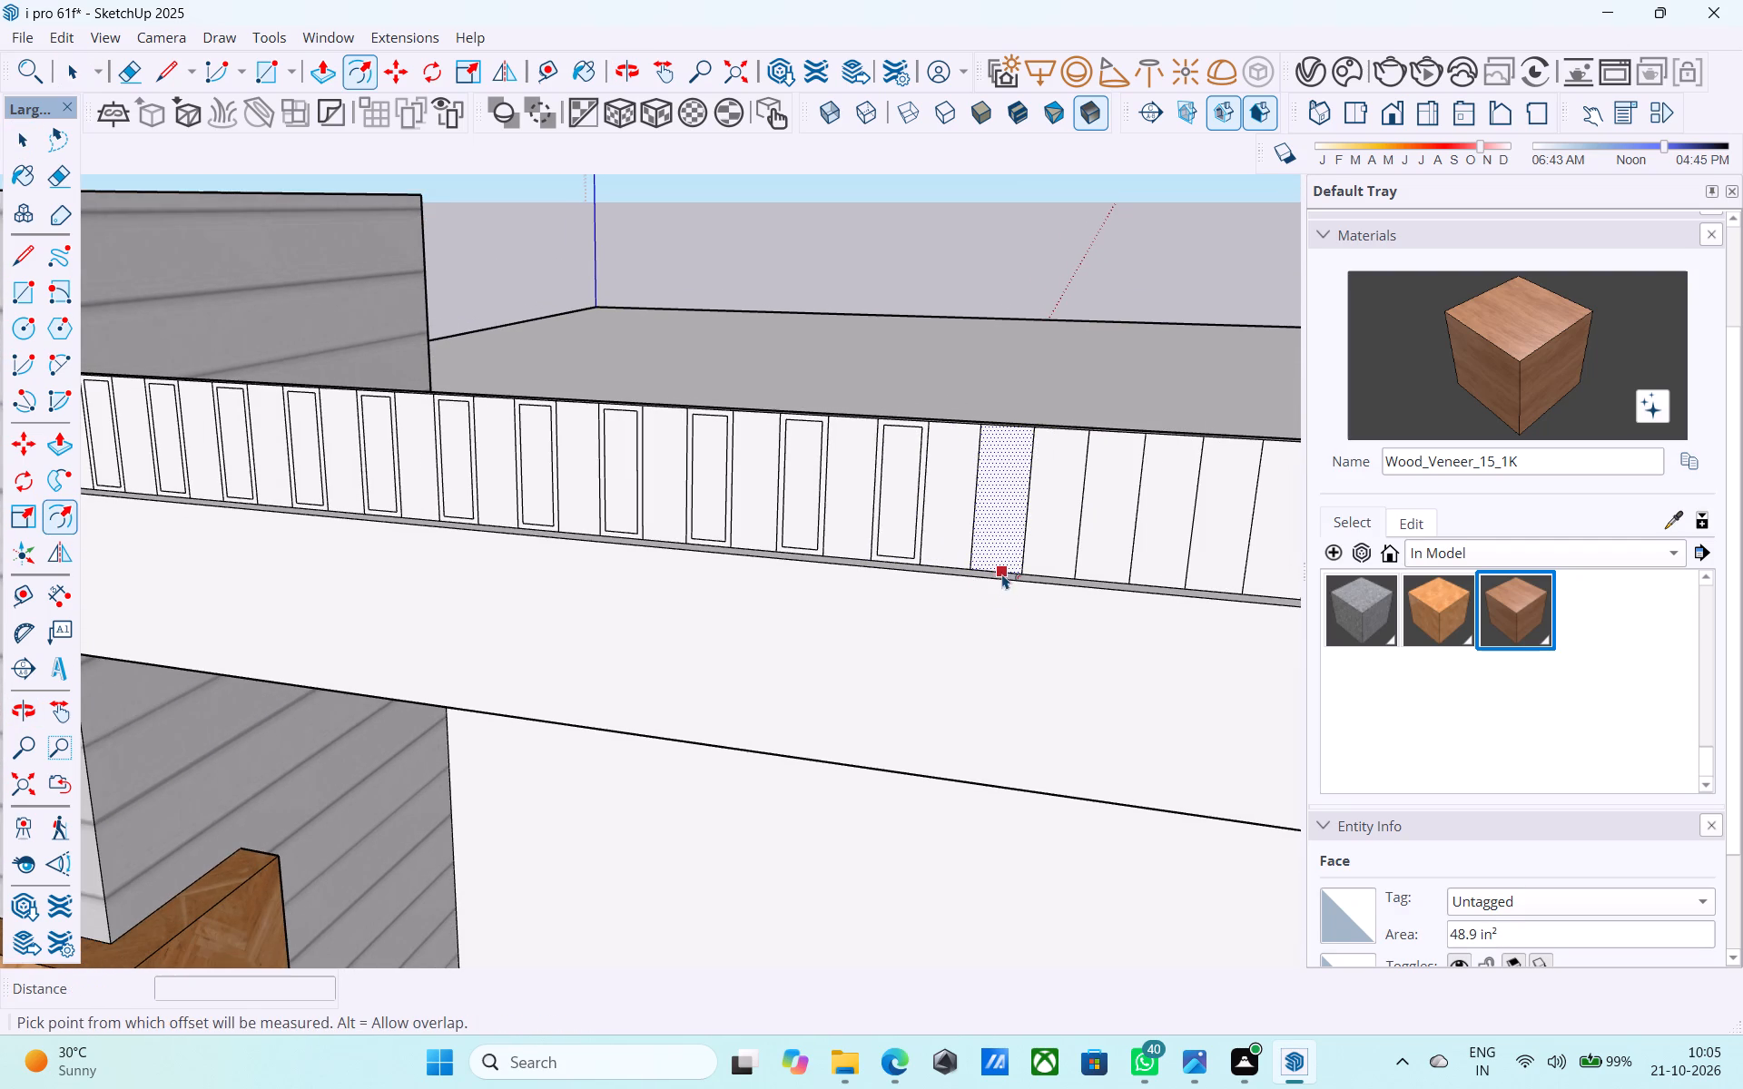
type("0.")
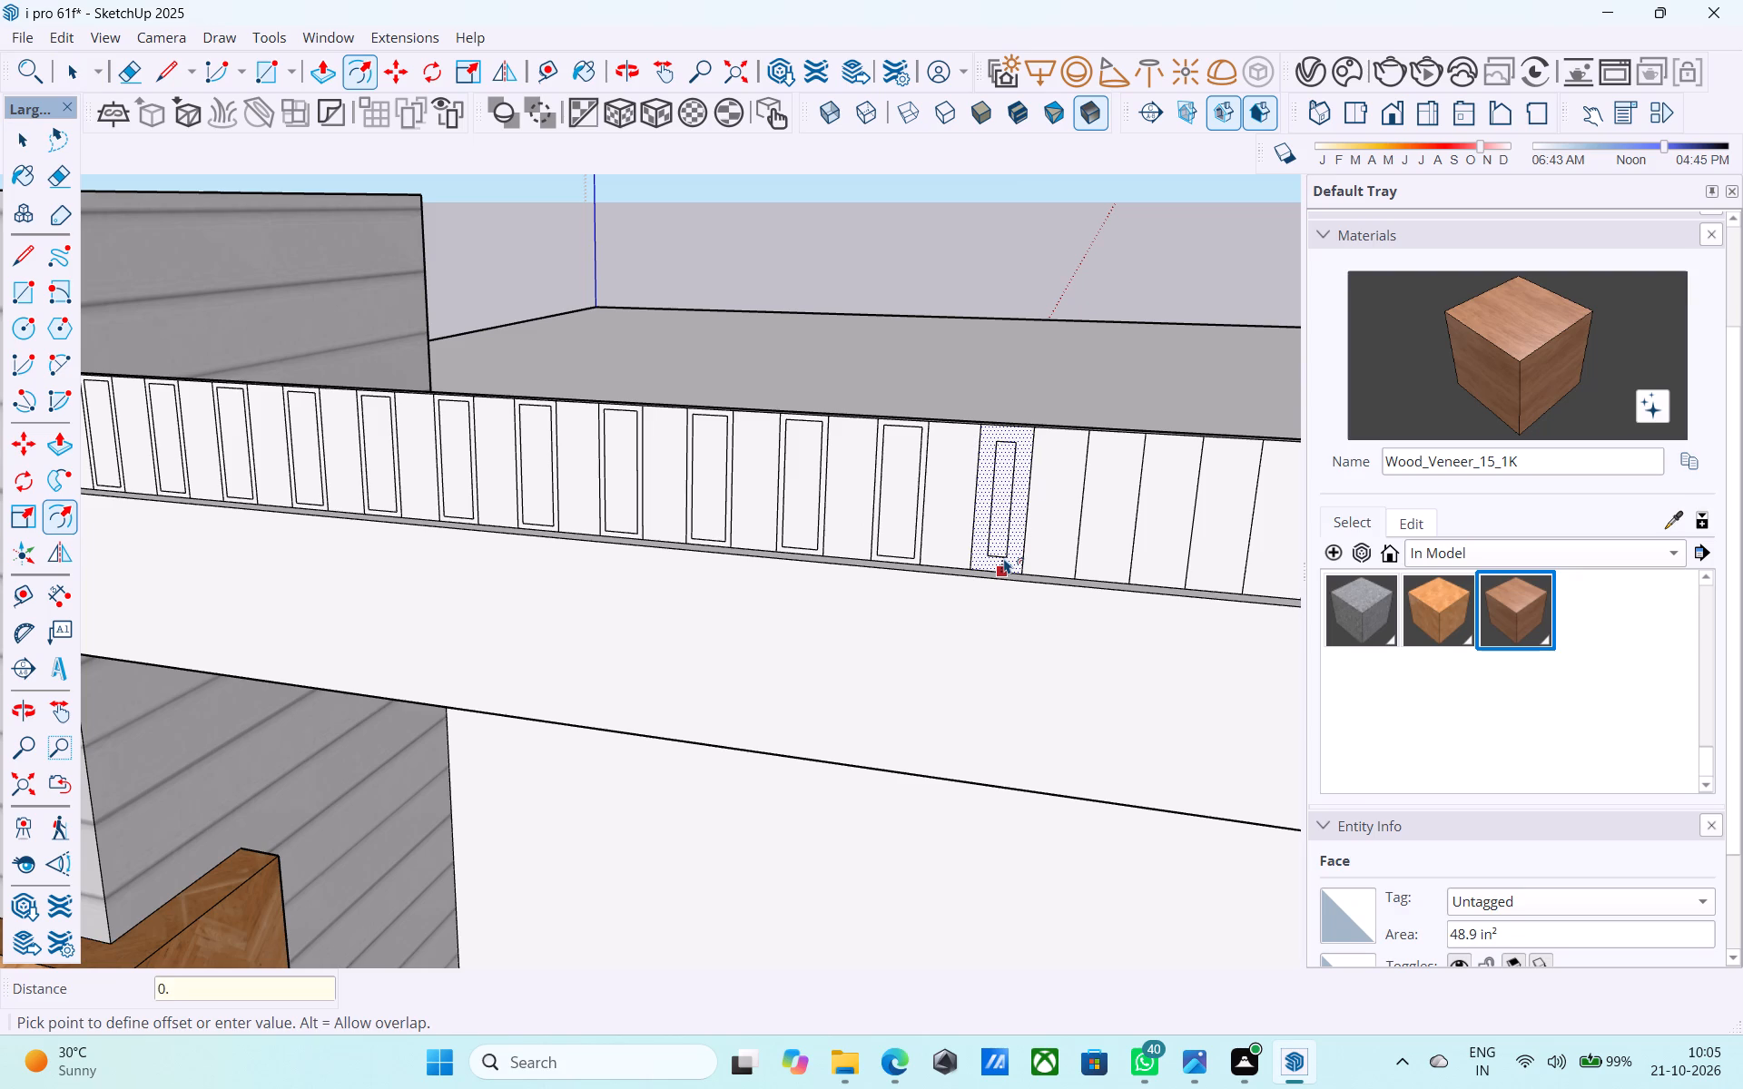
type("5\"")
key("Return")
key("space")
scroll(890, 491, "down", 5)
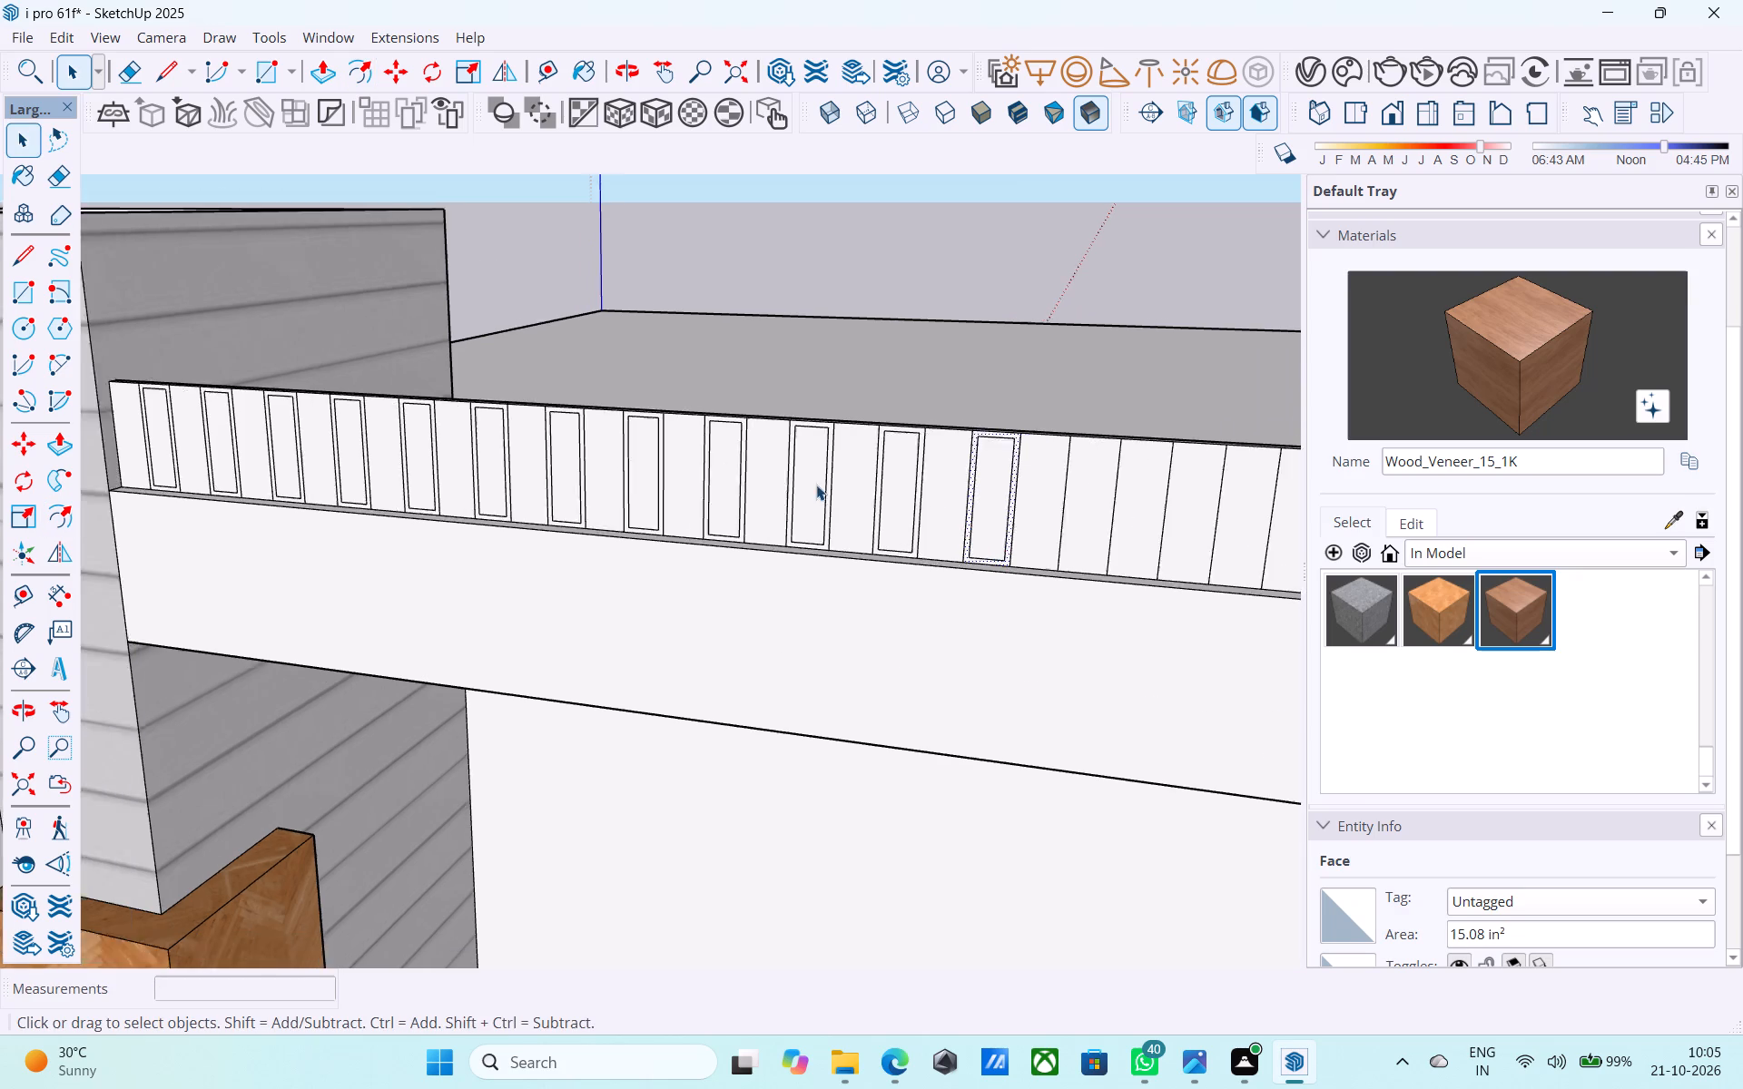
Offset the outline of the twenty-sixth parapet strip inward by 0.5", skipping the twenty-fifth strip.
middle_click_drag(696, 449, 765, 513)
scroll(760, 508, "up", 1)
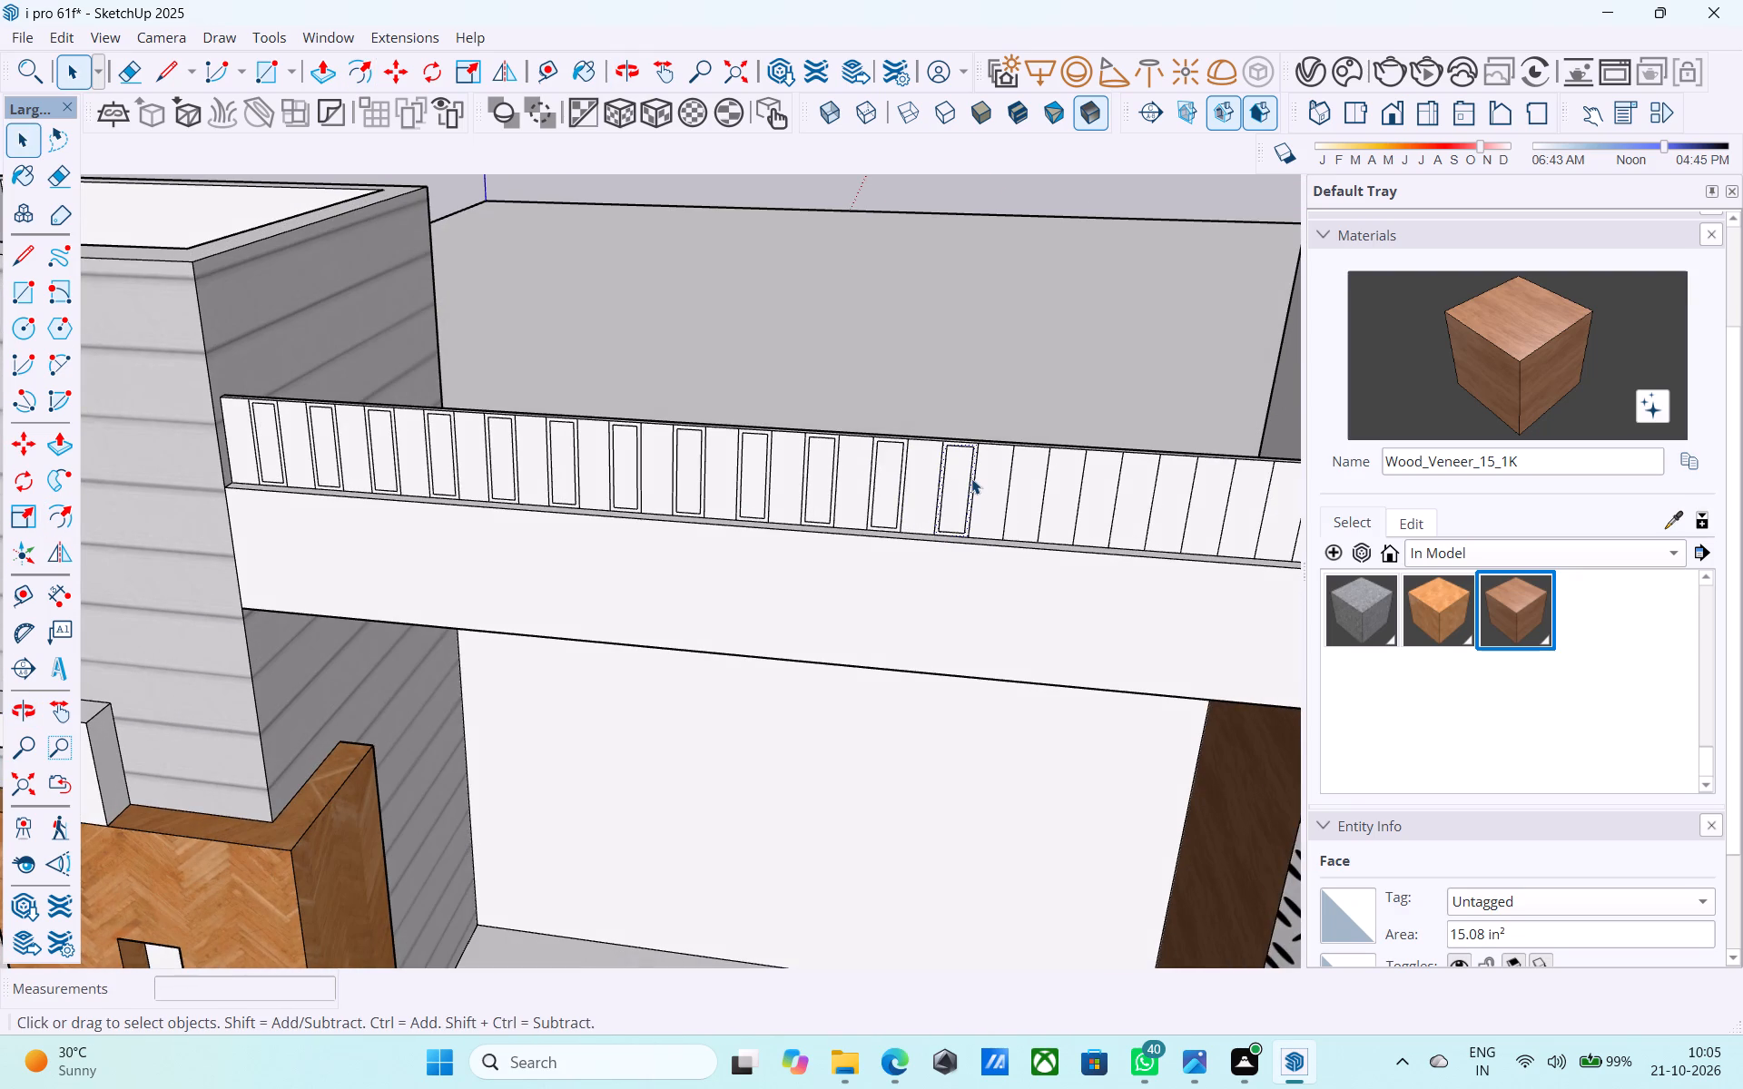
middle_click_drag(962, 476, 935, 471)
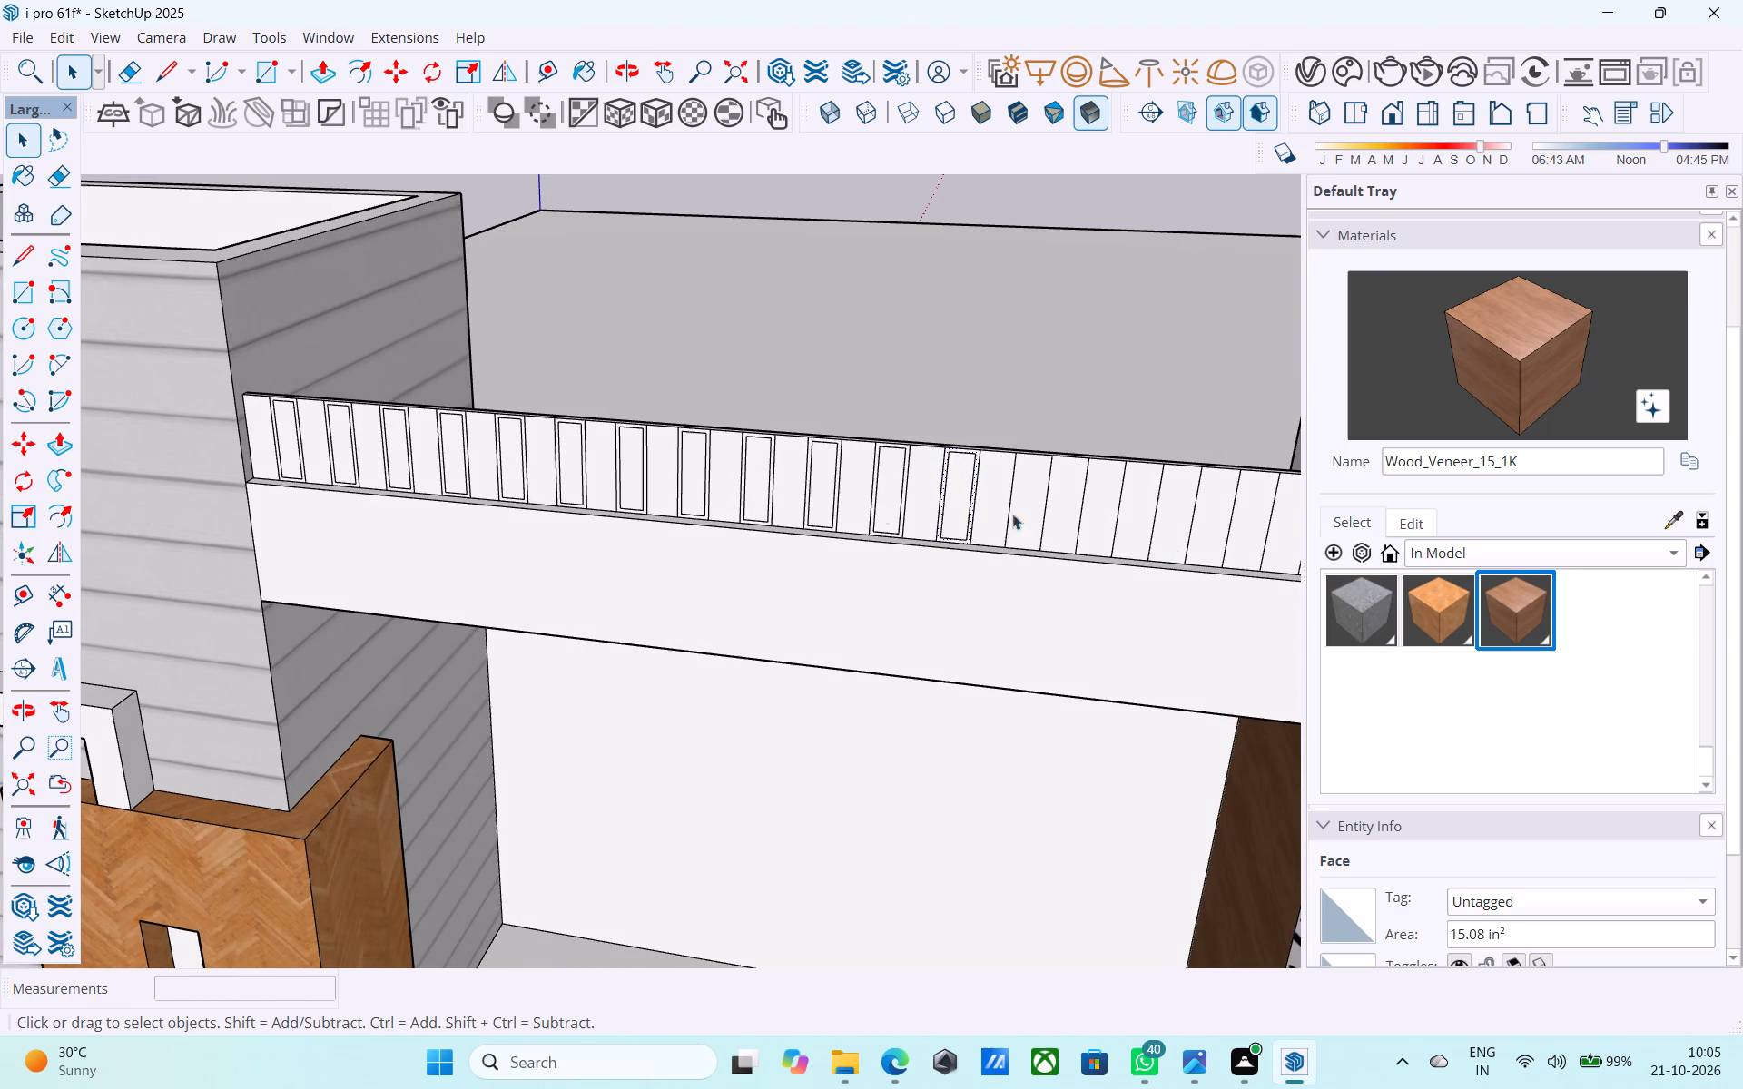
scroll(612, 499, "down", 4)
scroll(916, 517, "up", 5)
left_click(859, 498)
scroll(857, 496, "up", 4)
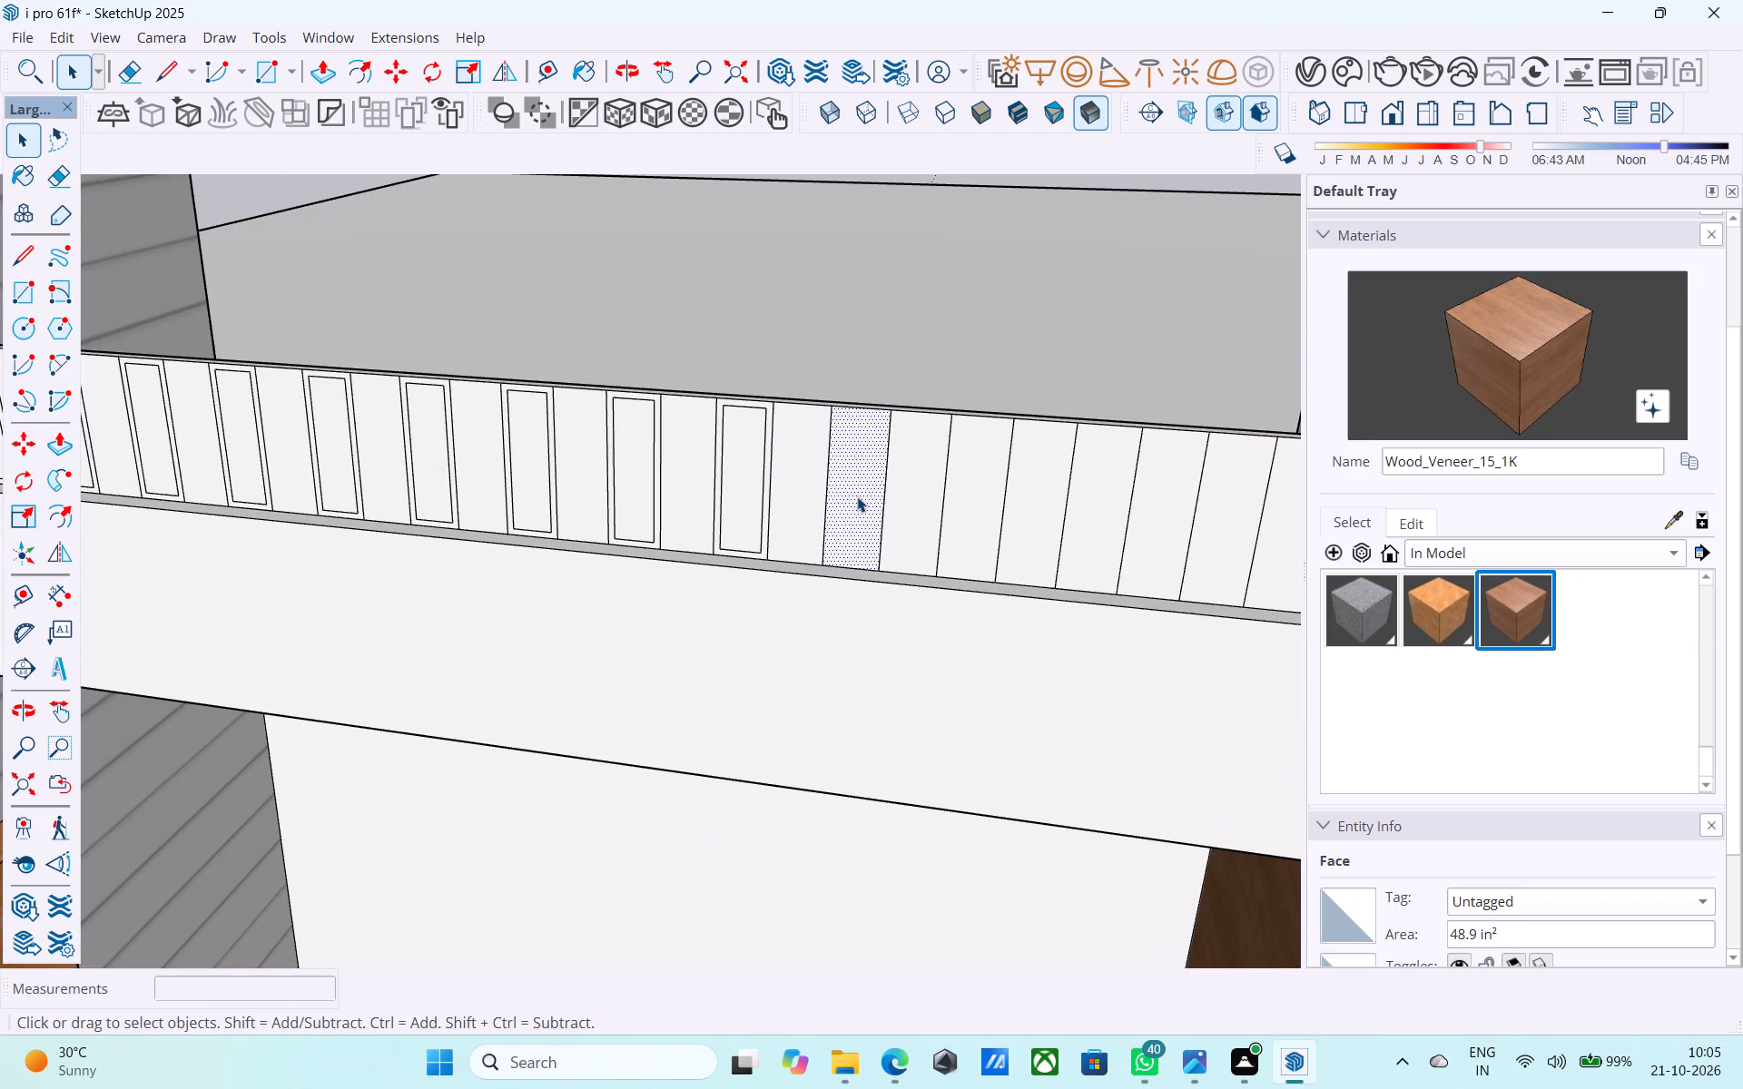
key("f")
left_click(857, 496)
type("0.5\"")
key("Return")
key("space")
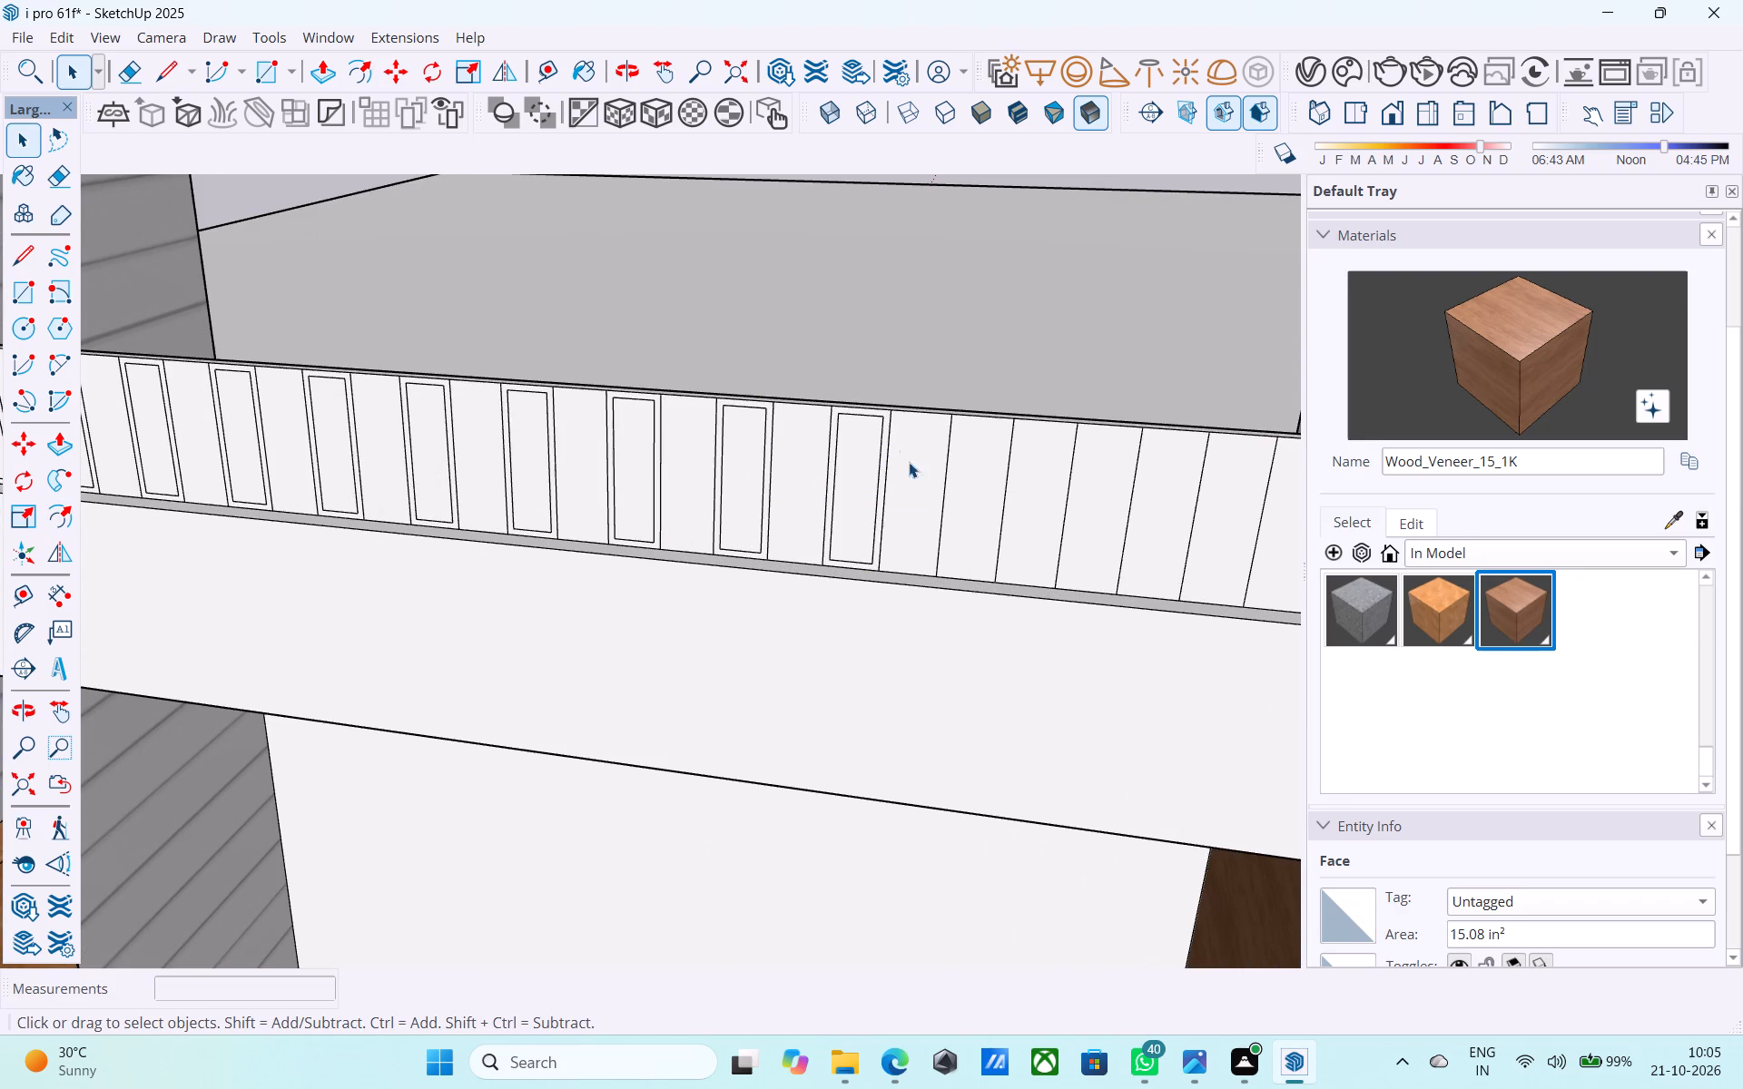
Offset the outline of the twenty-eighth parapet strip inward by 0.5", skipping the twenty-seventh strip.
left_click(943, 497)
left_click(974, 511)
key("f")
left_click(977, 509)
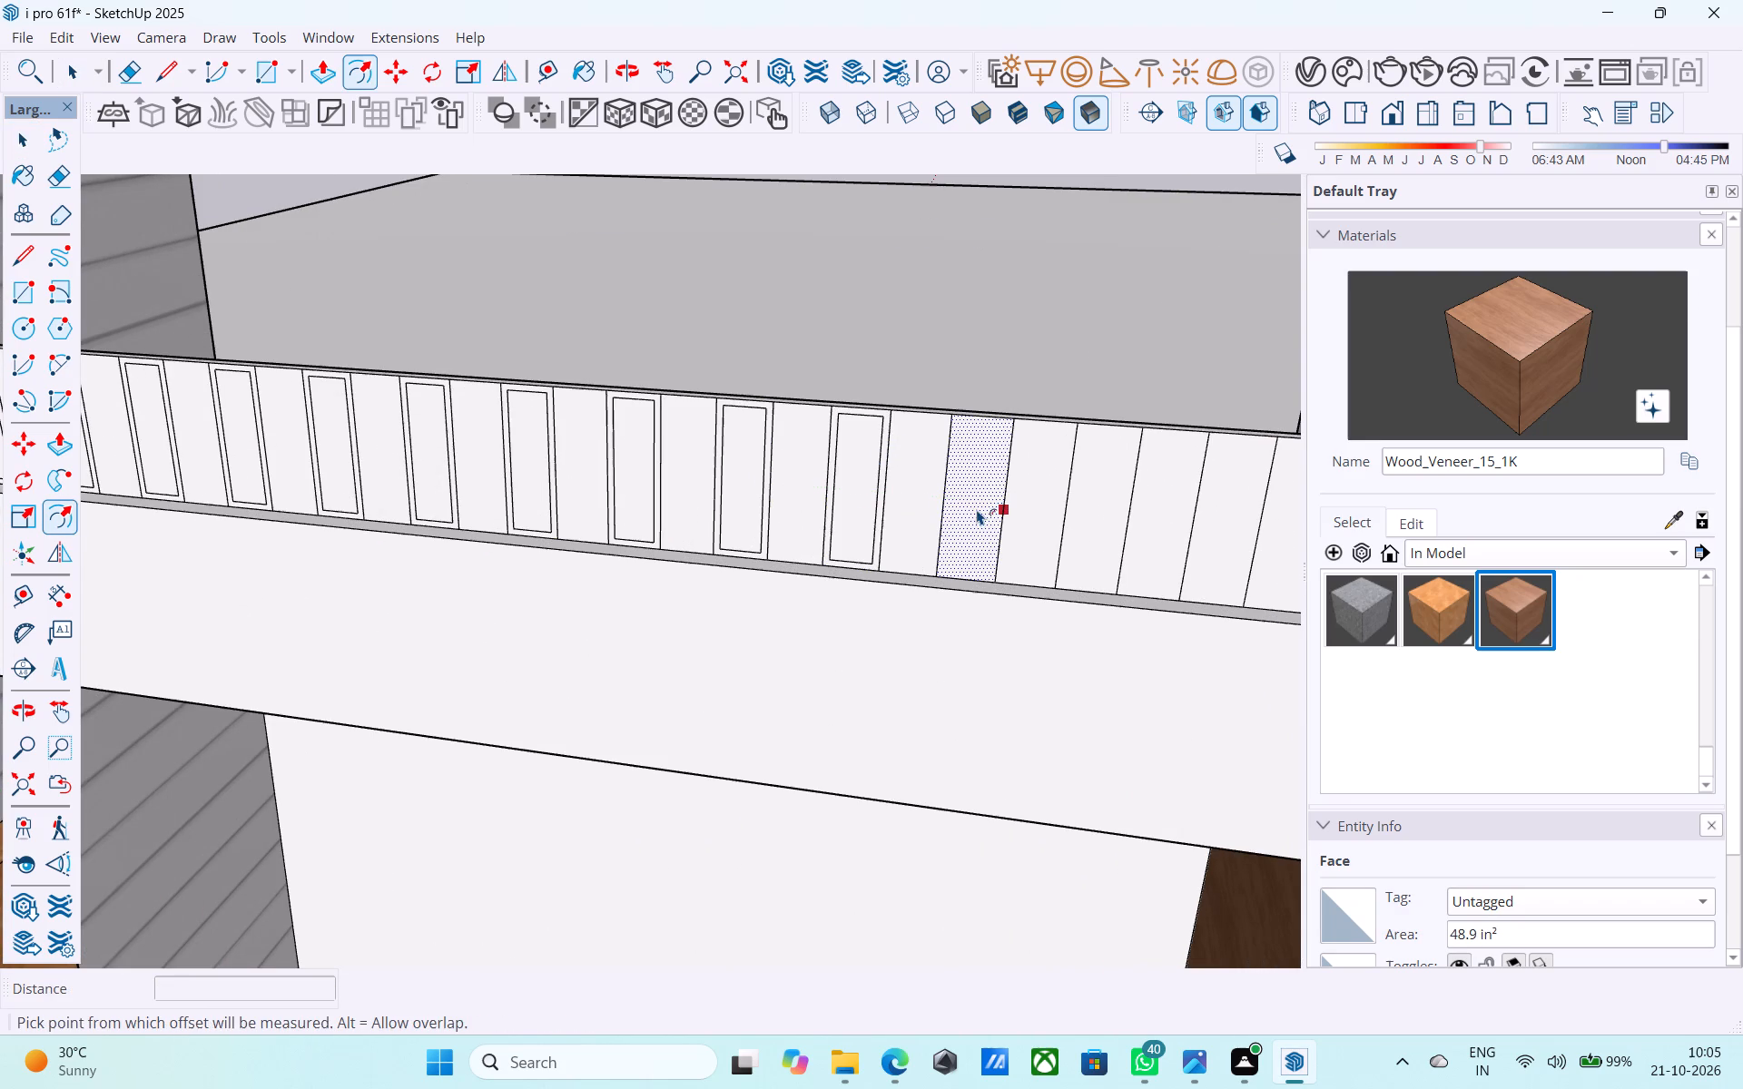
type("0.5\"")
key("Return")
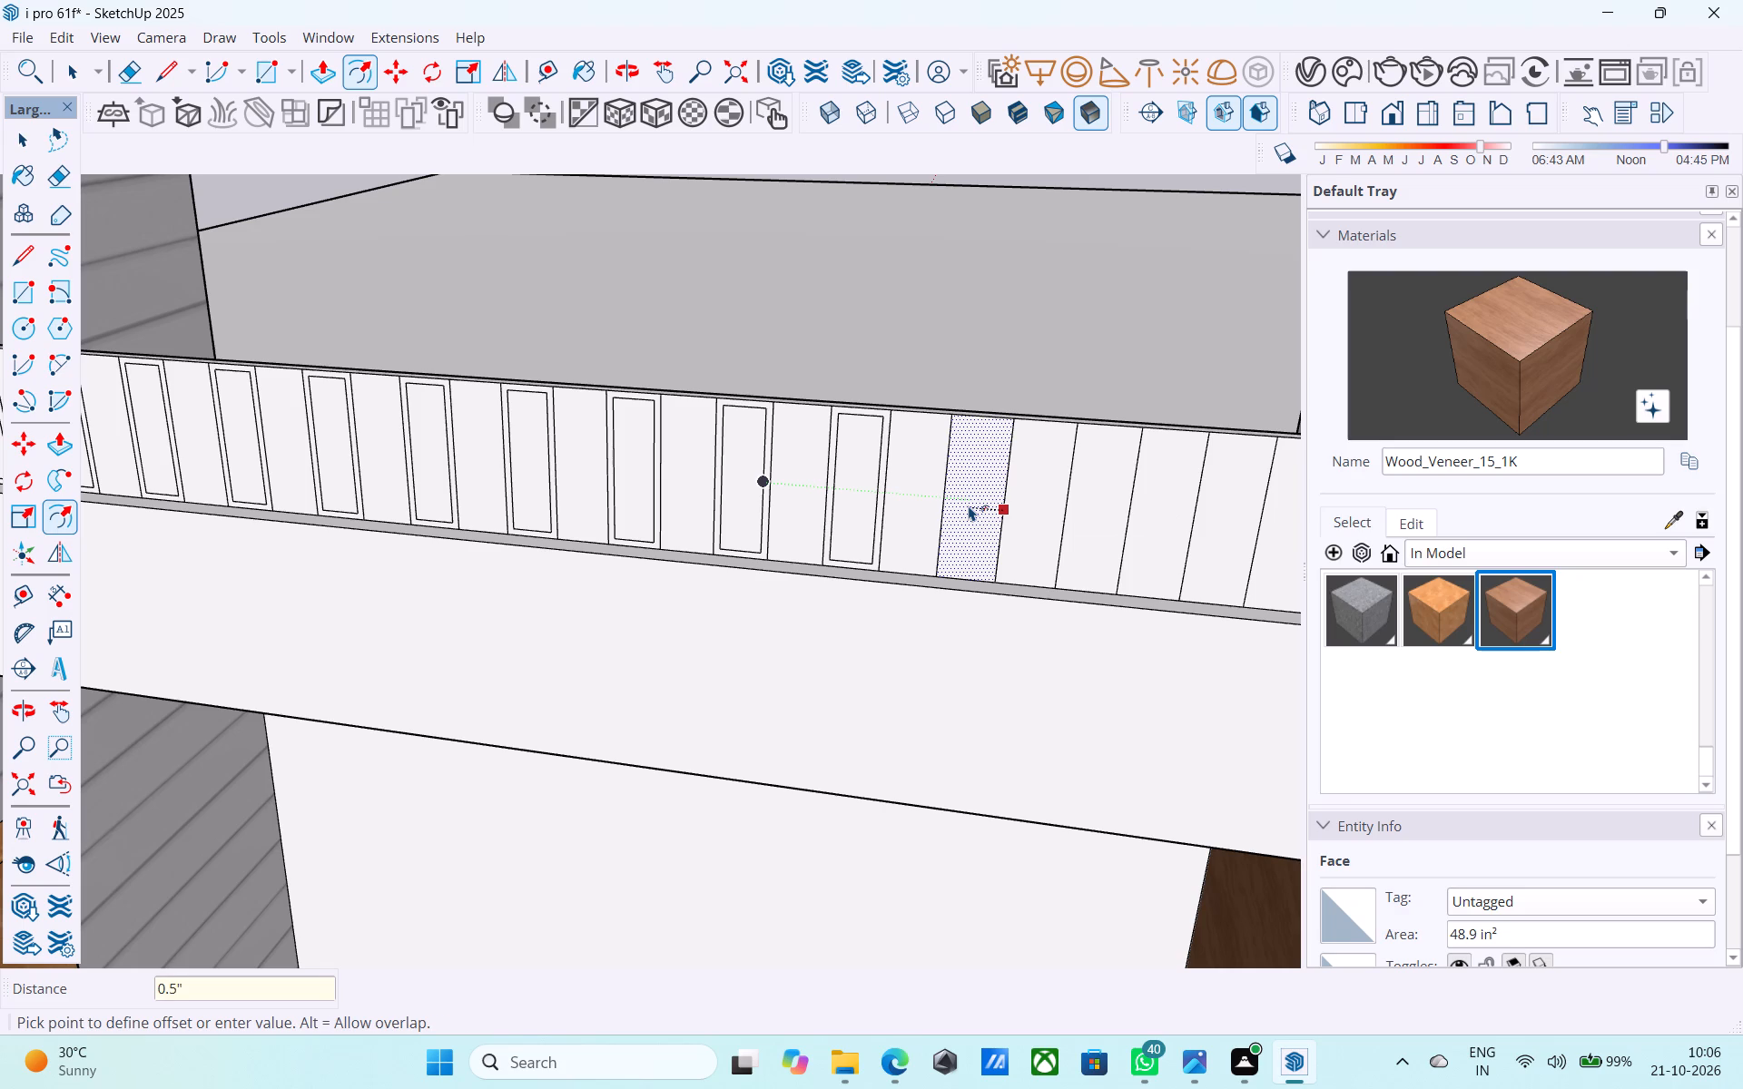
key("space")
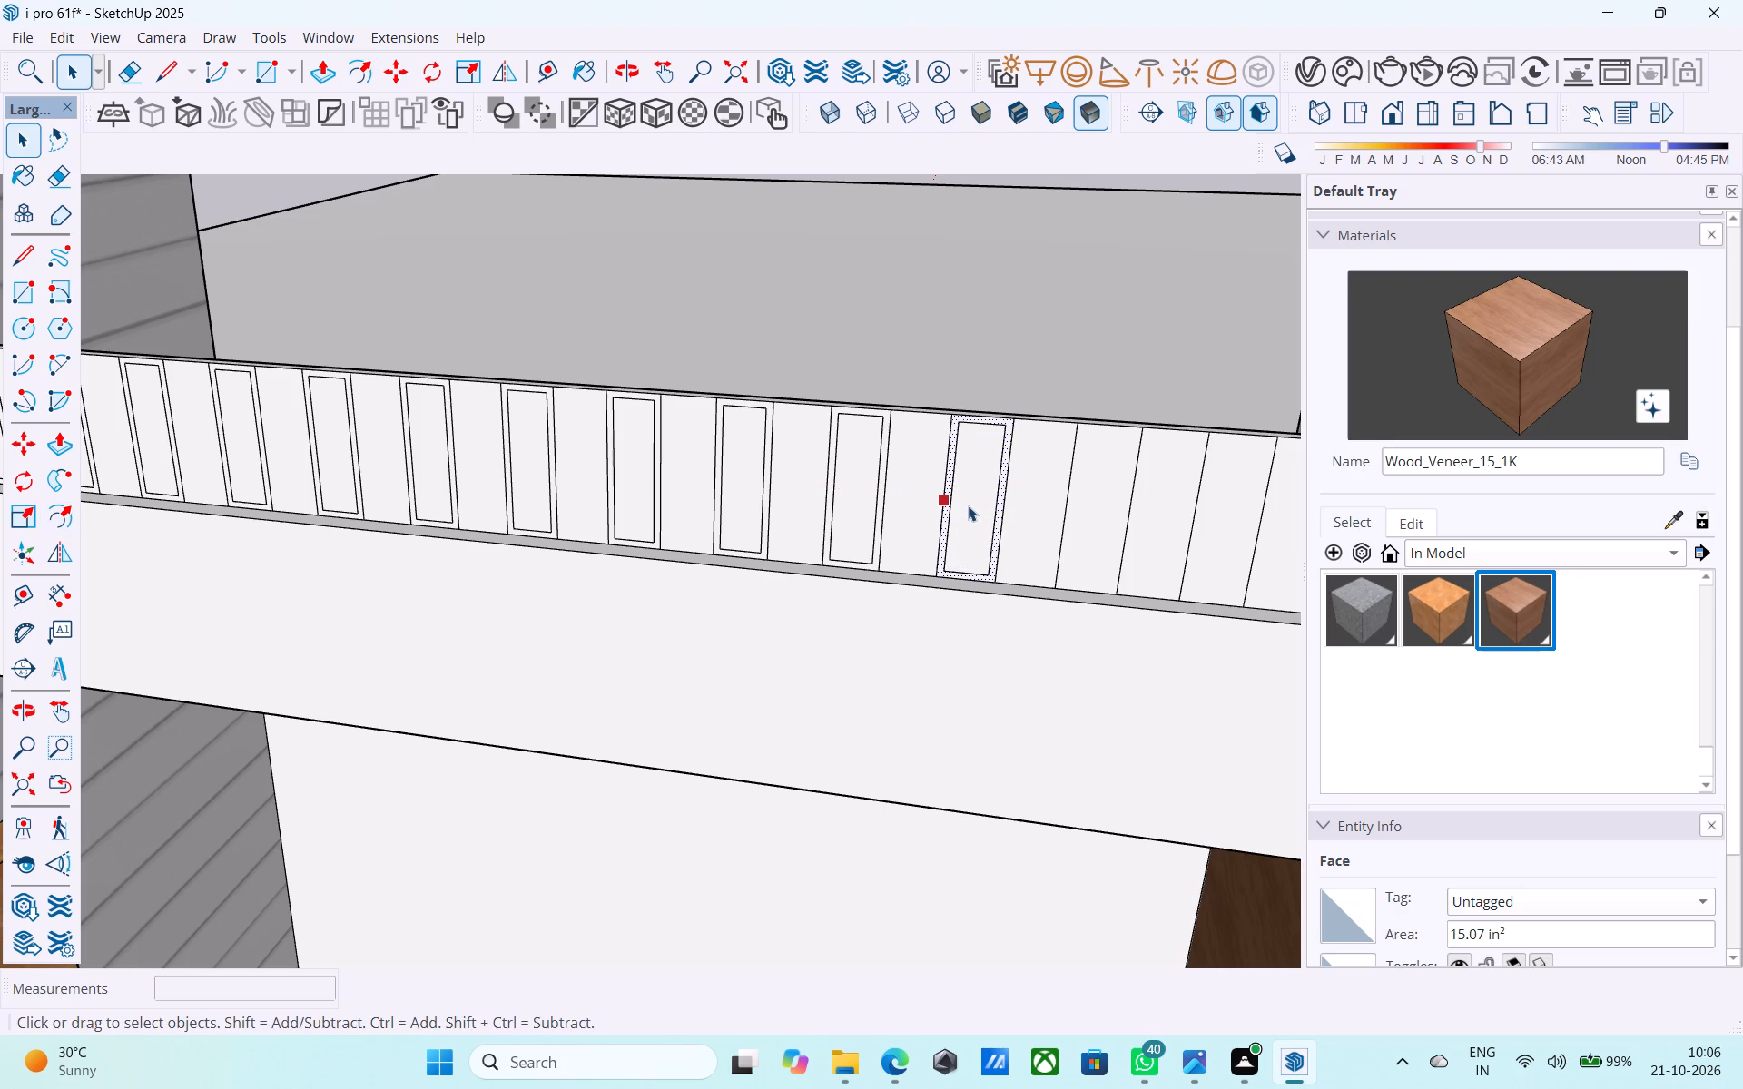
Offset the outline of the thirtieth parapet strip inward by 0.5", skipping the twenty-ninth strip.
scroll(922, 557, "down", 2)
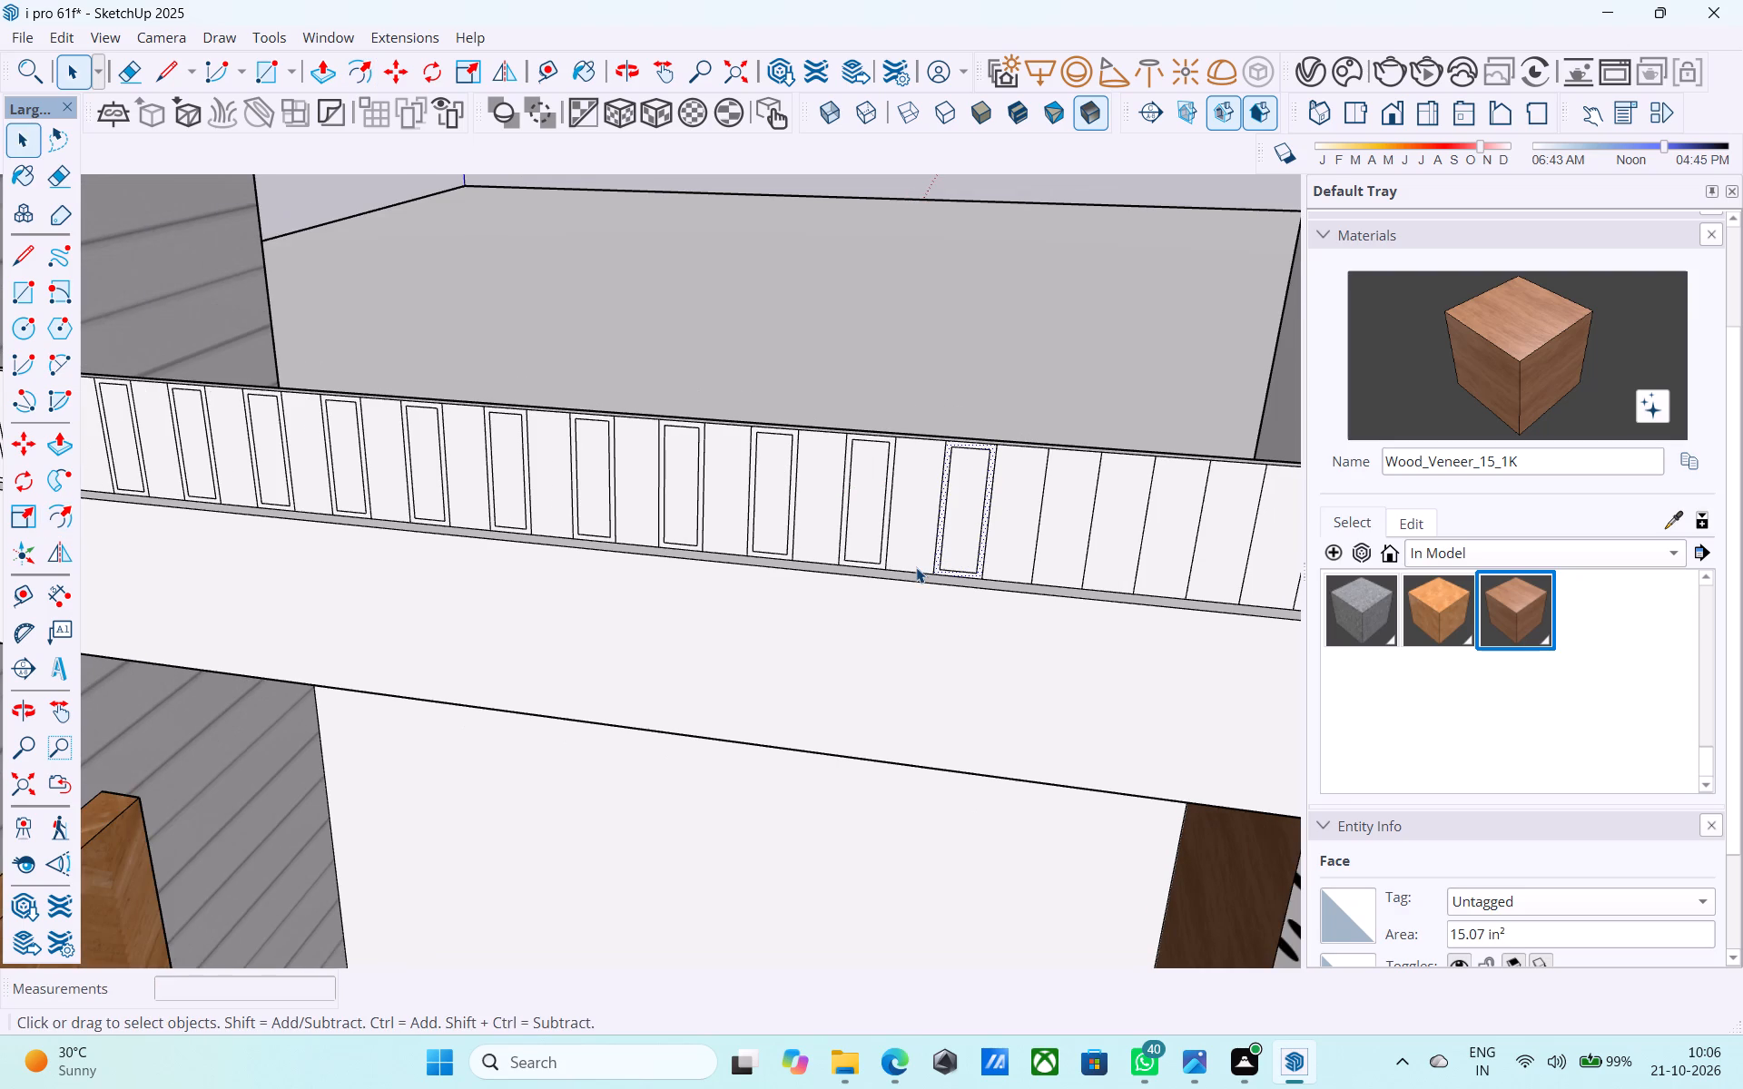
scroll(916, 567, "down", 2)
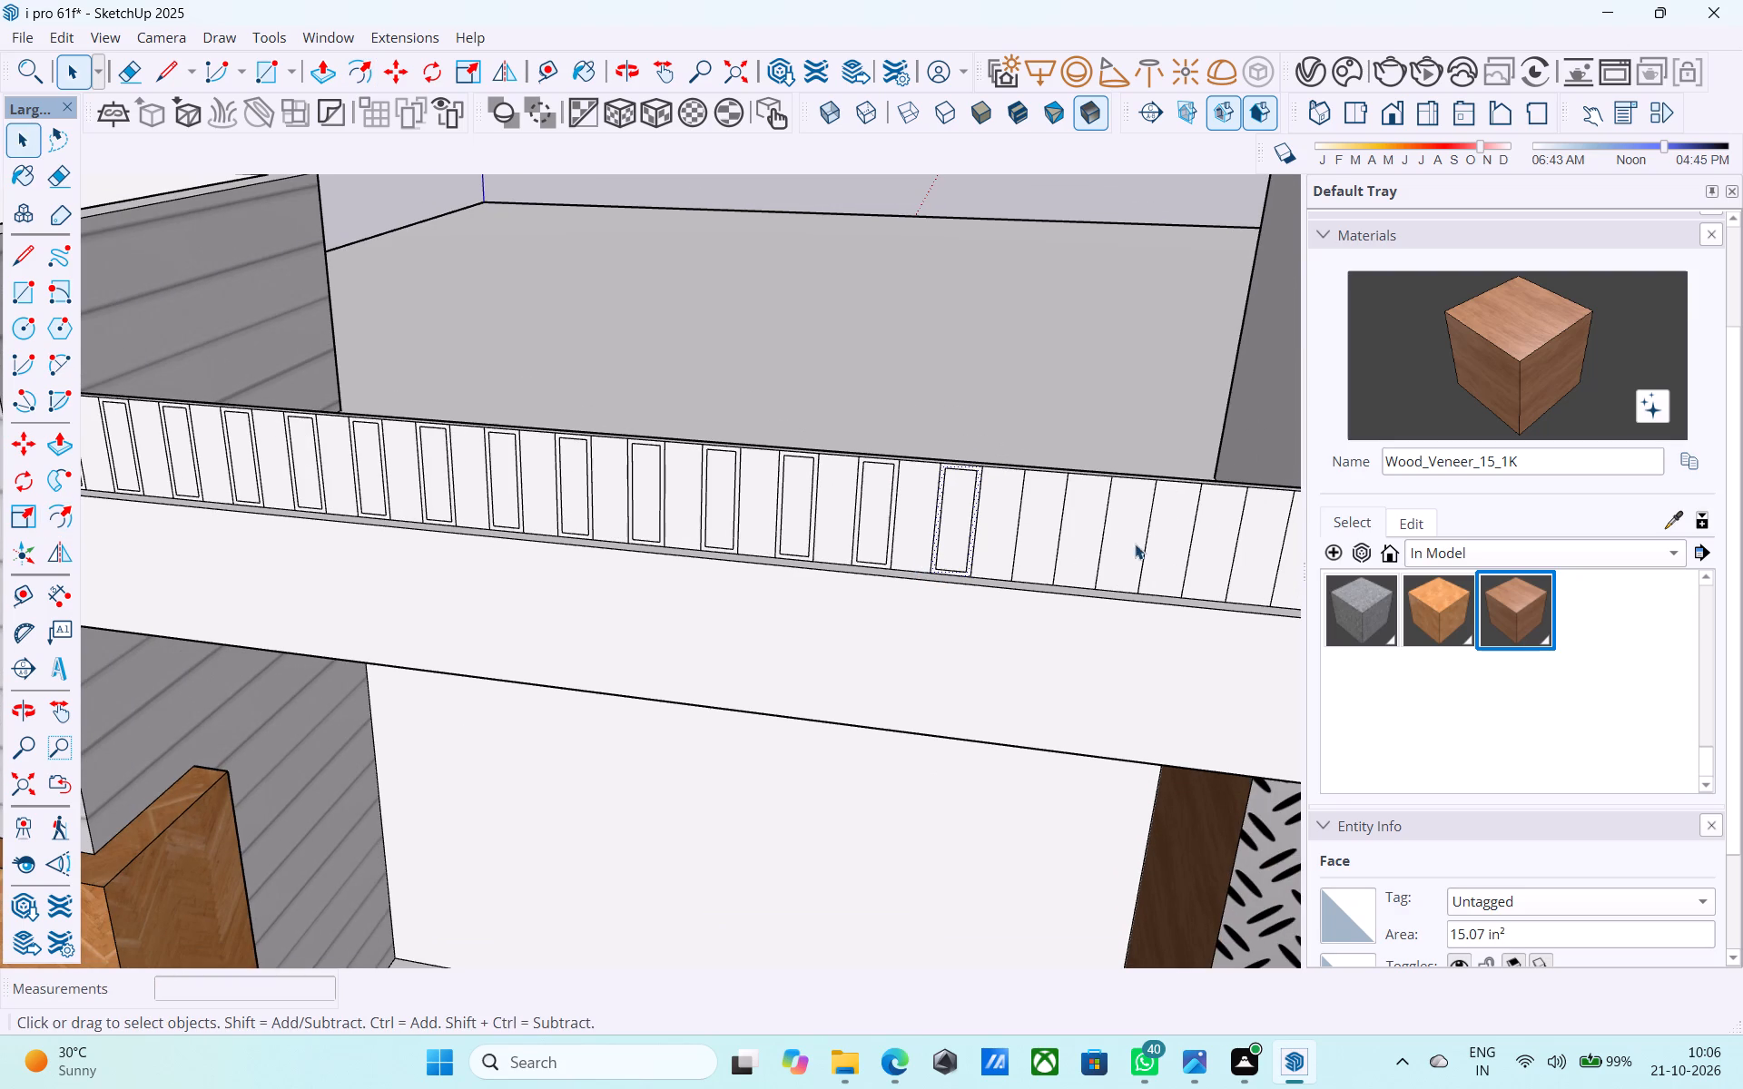
scroll(1058, 532, "up", 3)
left_click(1053, 528)
scroll(1053, 528, "up", 3)
key("f")
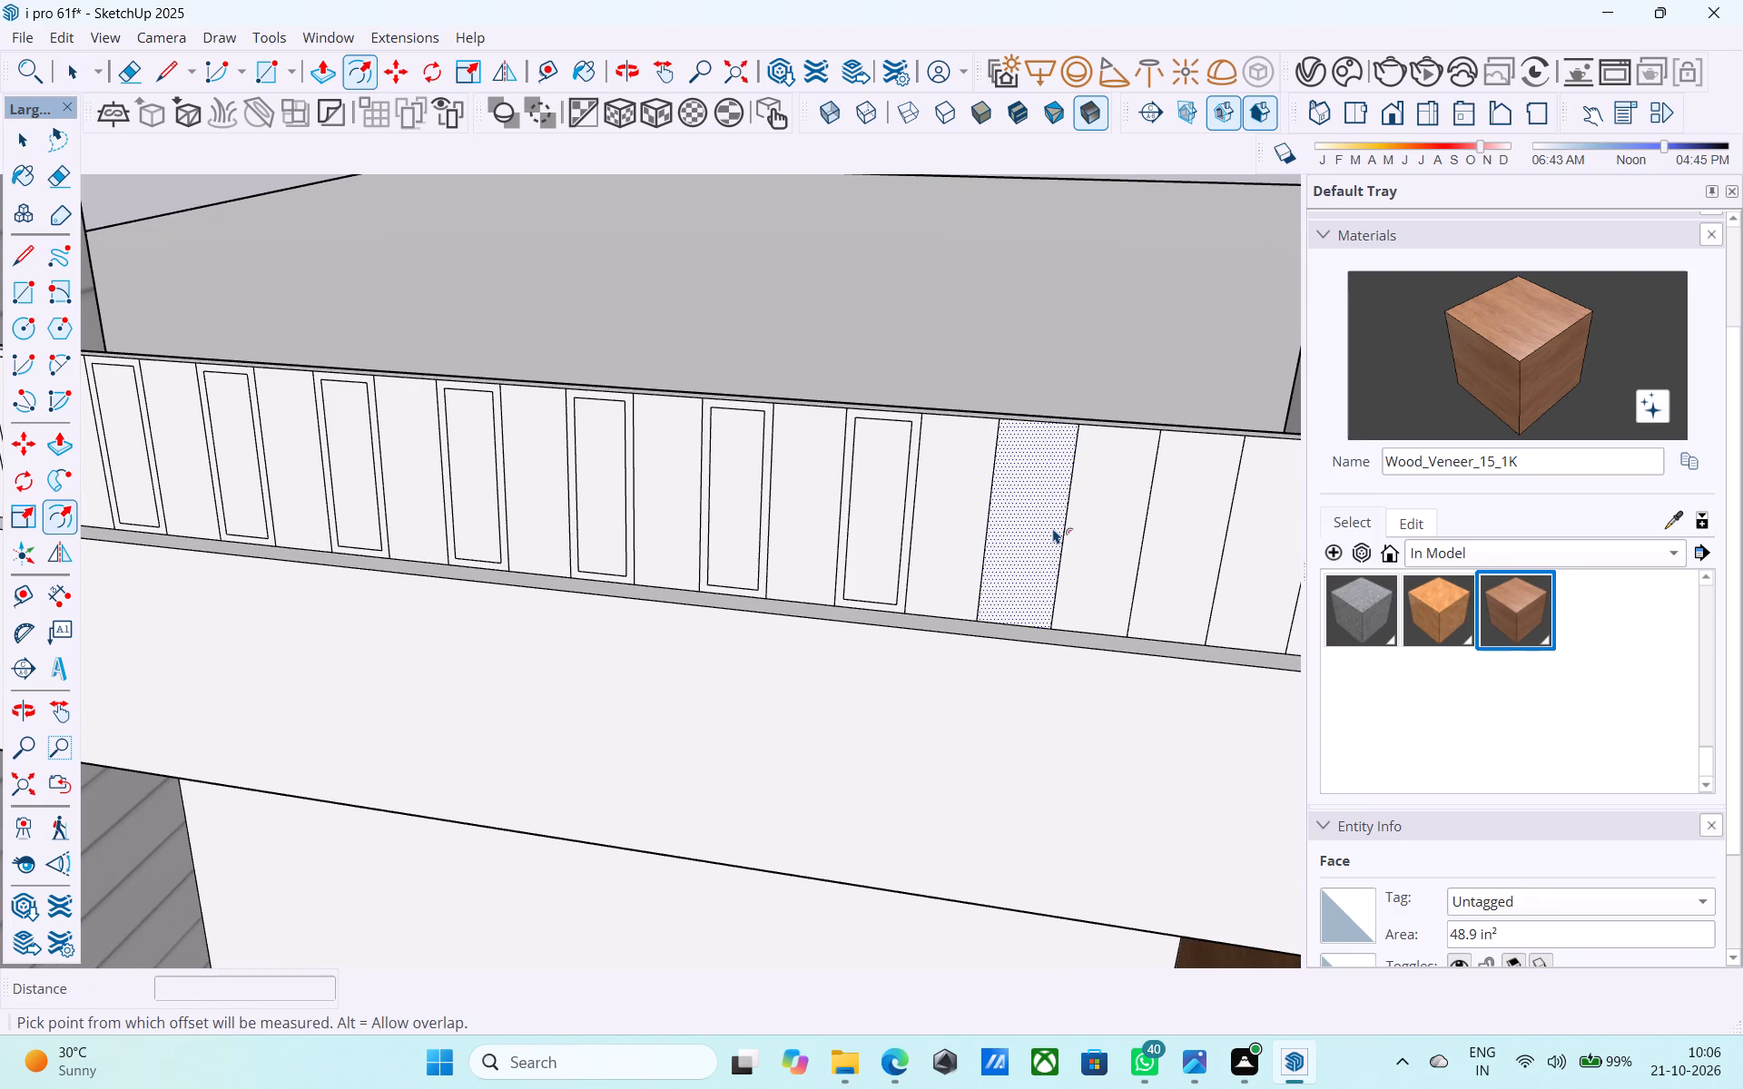
left_click(1053, 527)
type("0.5\"")
key("Return")
key("space")
Offset the outline of the thirty-second parapet strip inward by 0.5", skipping the thirty-first strip.
scroll(648, 383, "down", 4)
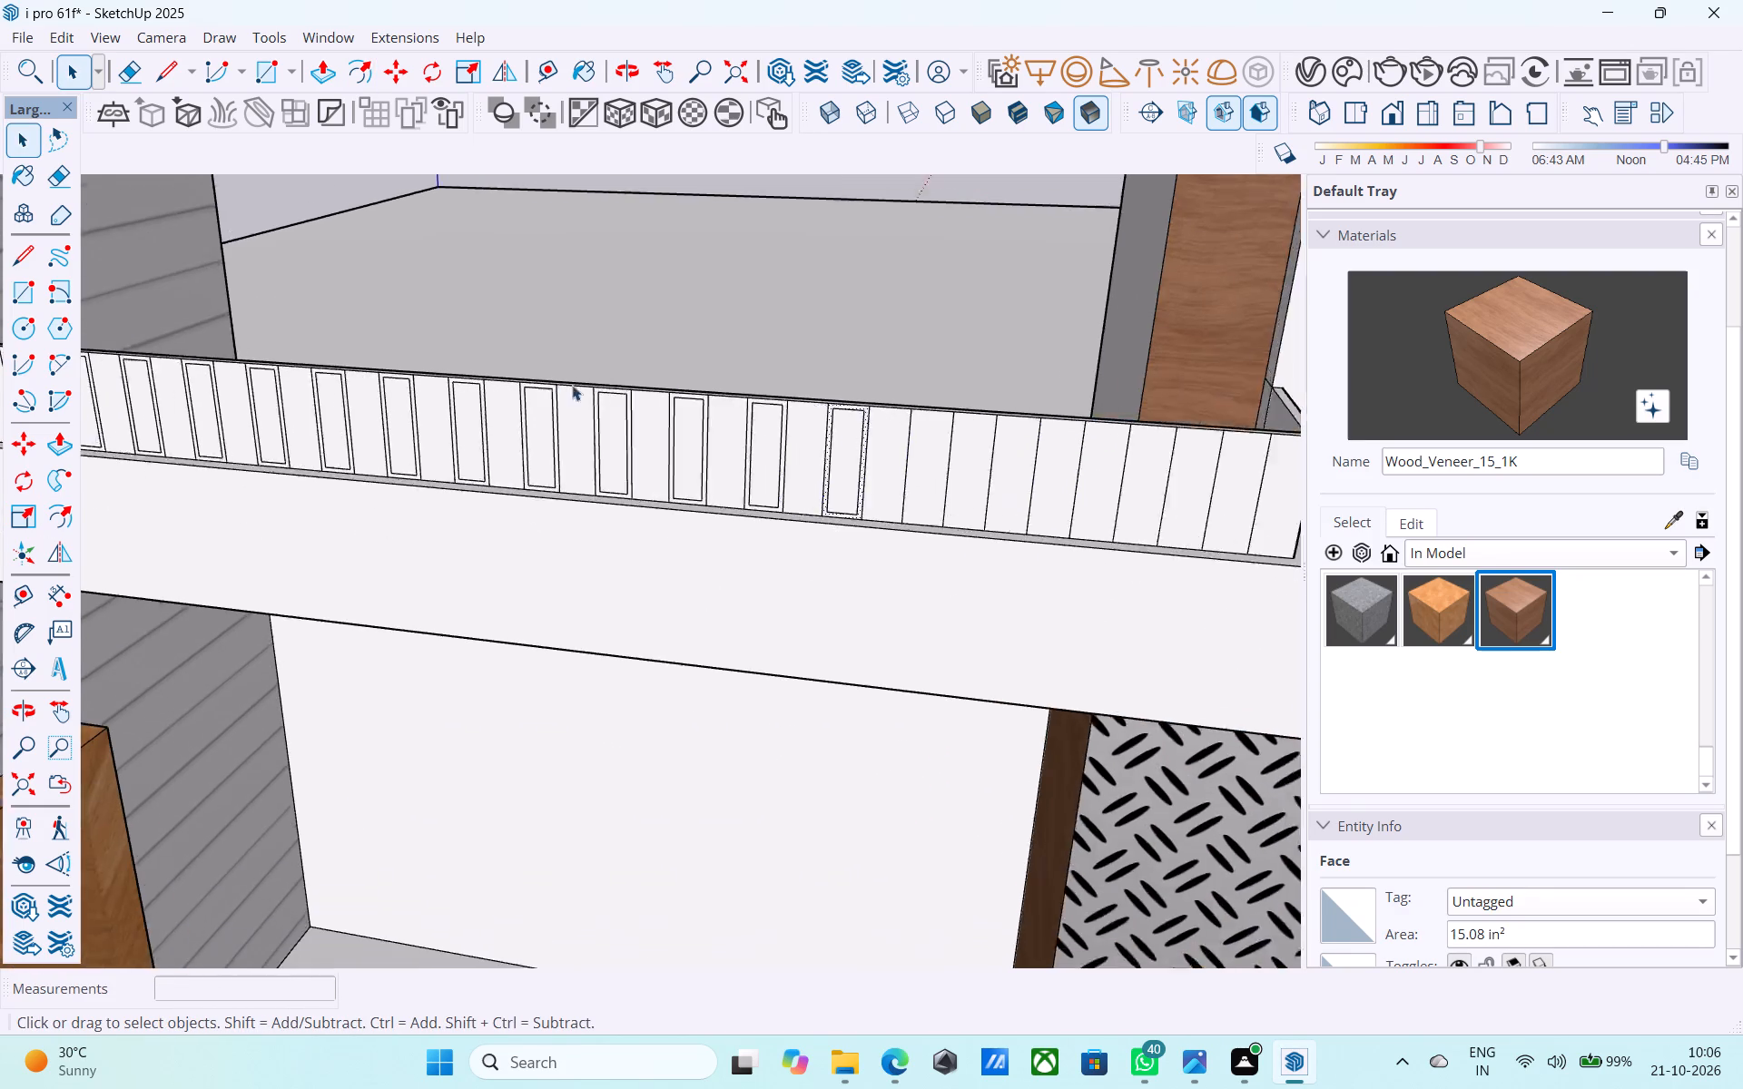
scroll(572, 385, "down", 3)
scroll(914, 444, "up", 6)
left_click(847, 446)
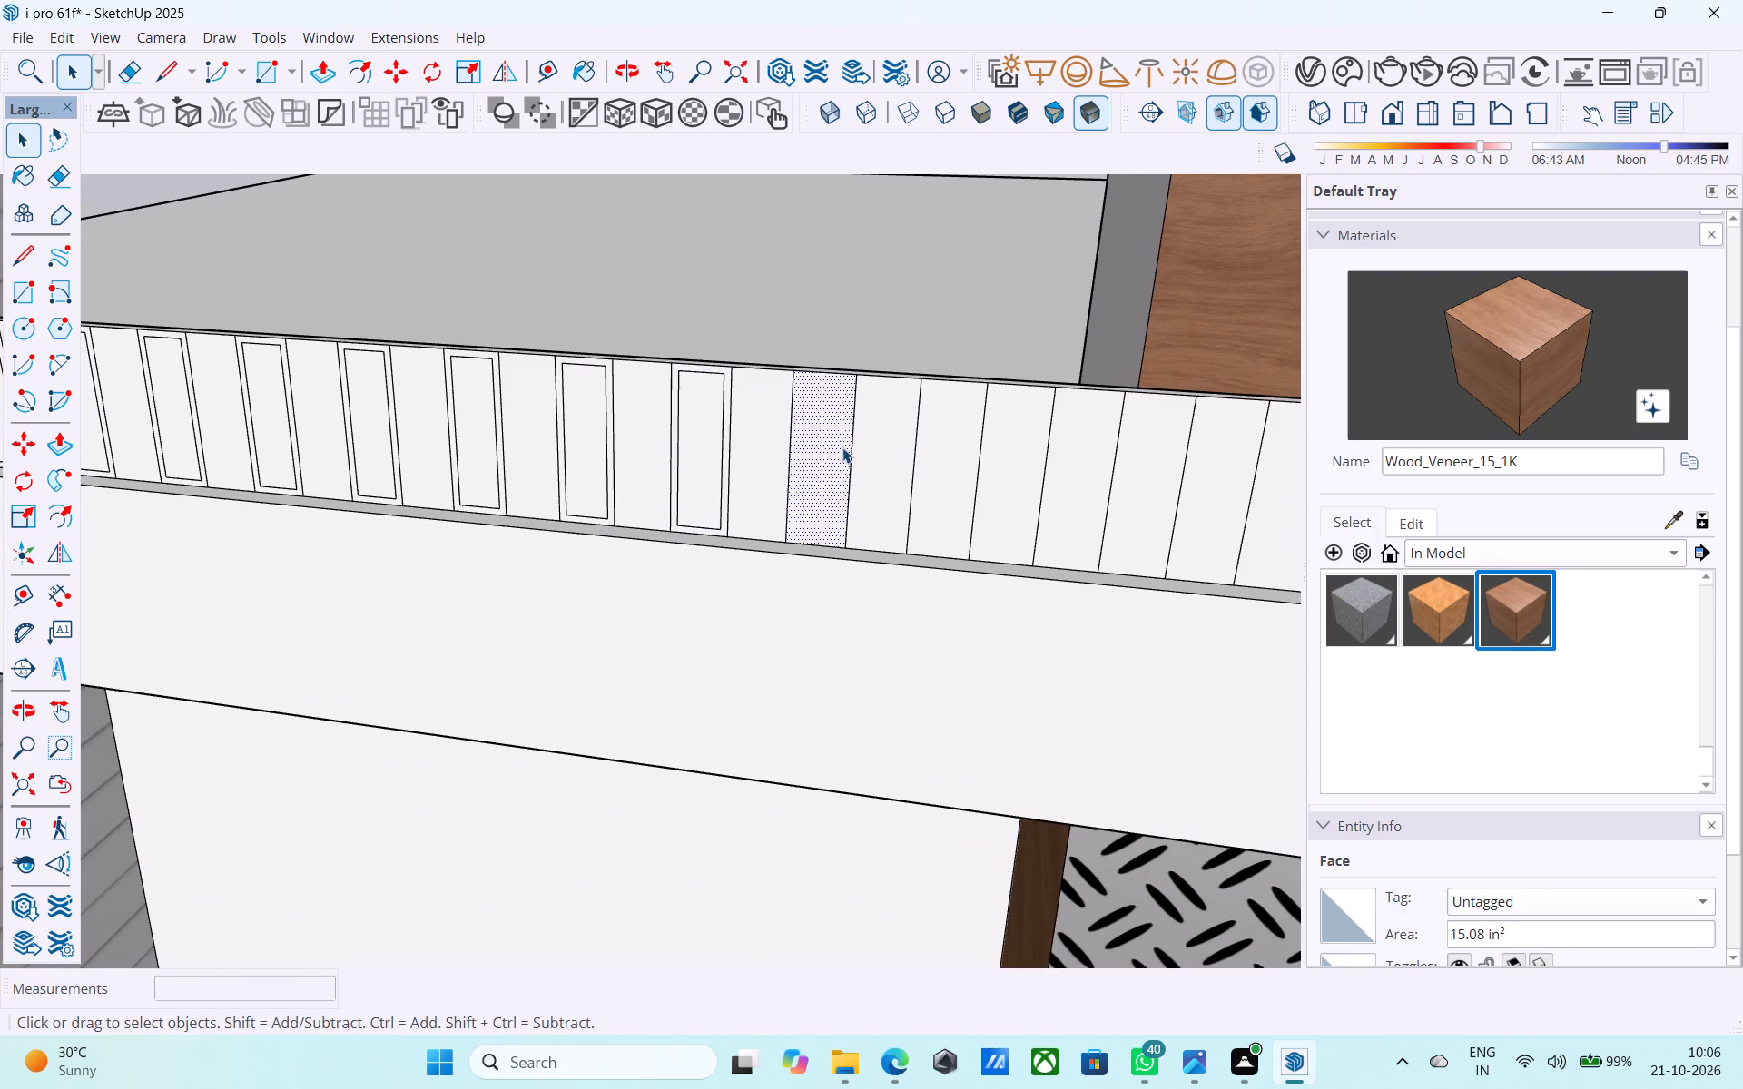
scroll(842, 447, "up", 1)
key("f")
left_click(842, 447)
type("0.5\"")
key("Return")
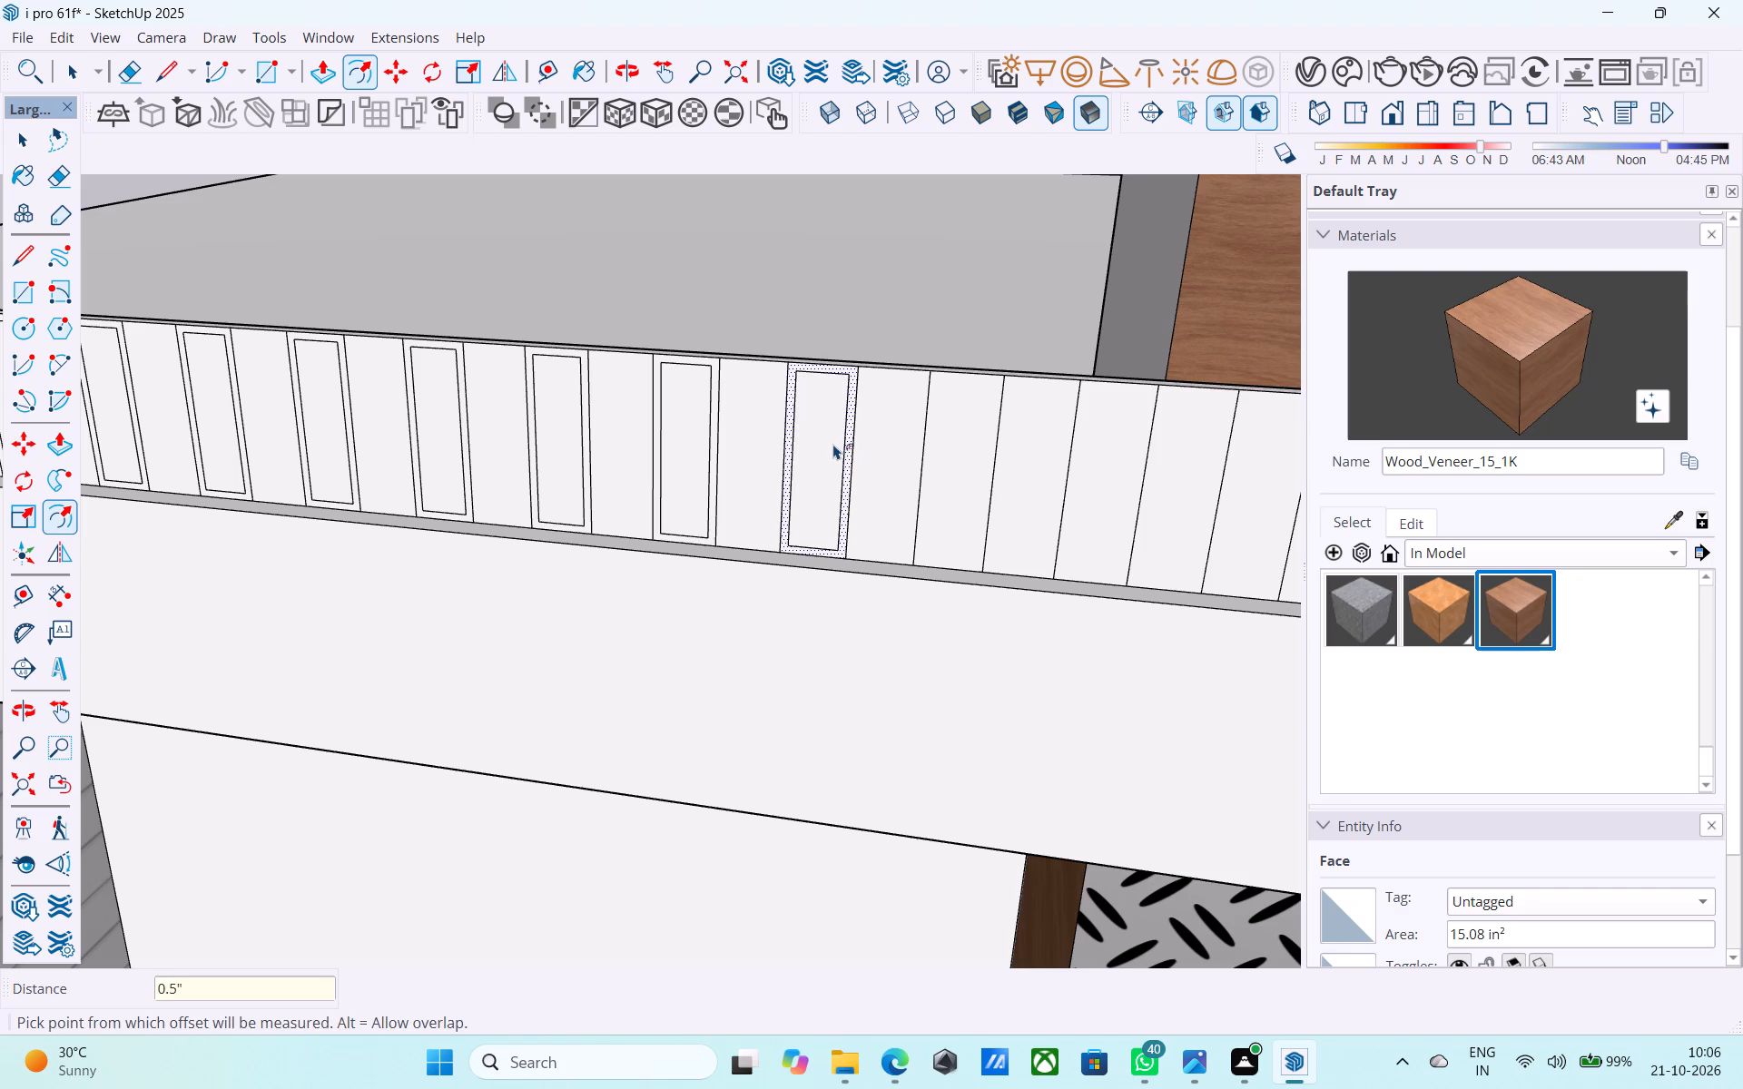
Offset the outline of the thirty-fourth parapet strip inward by 0.5", skipping the thirty-third strip.
key("space")
left_click(982, 486)
key("f")
left_click(982, 486)
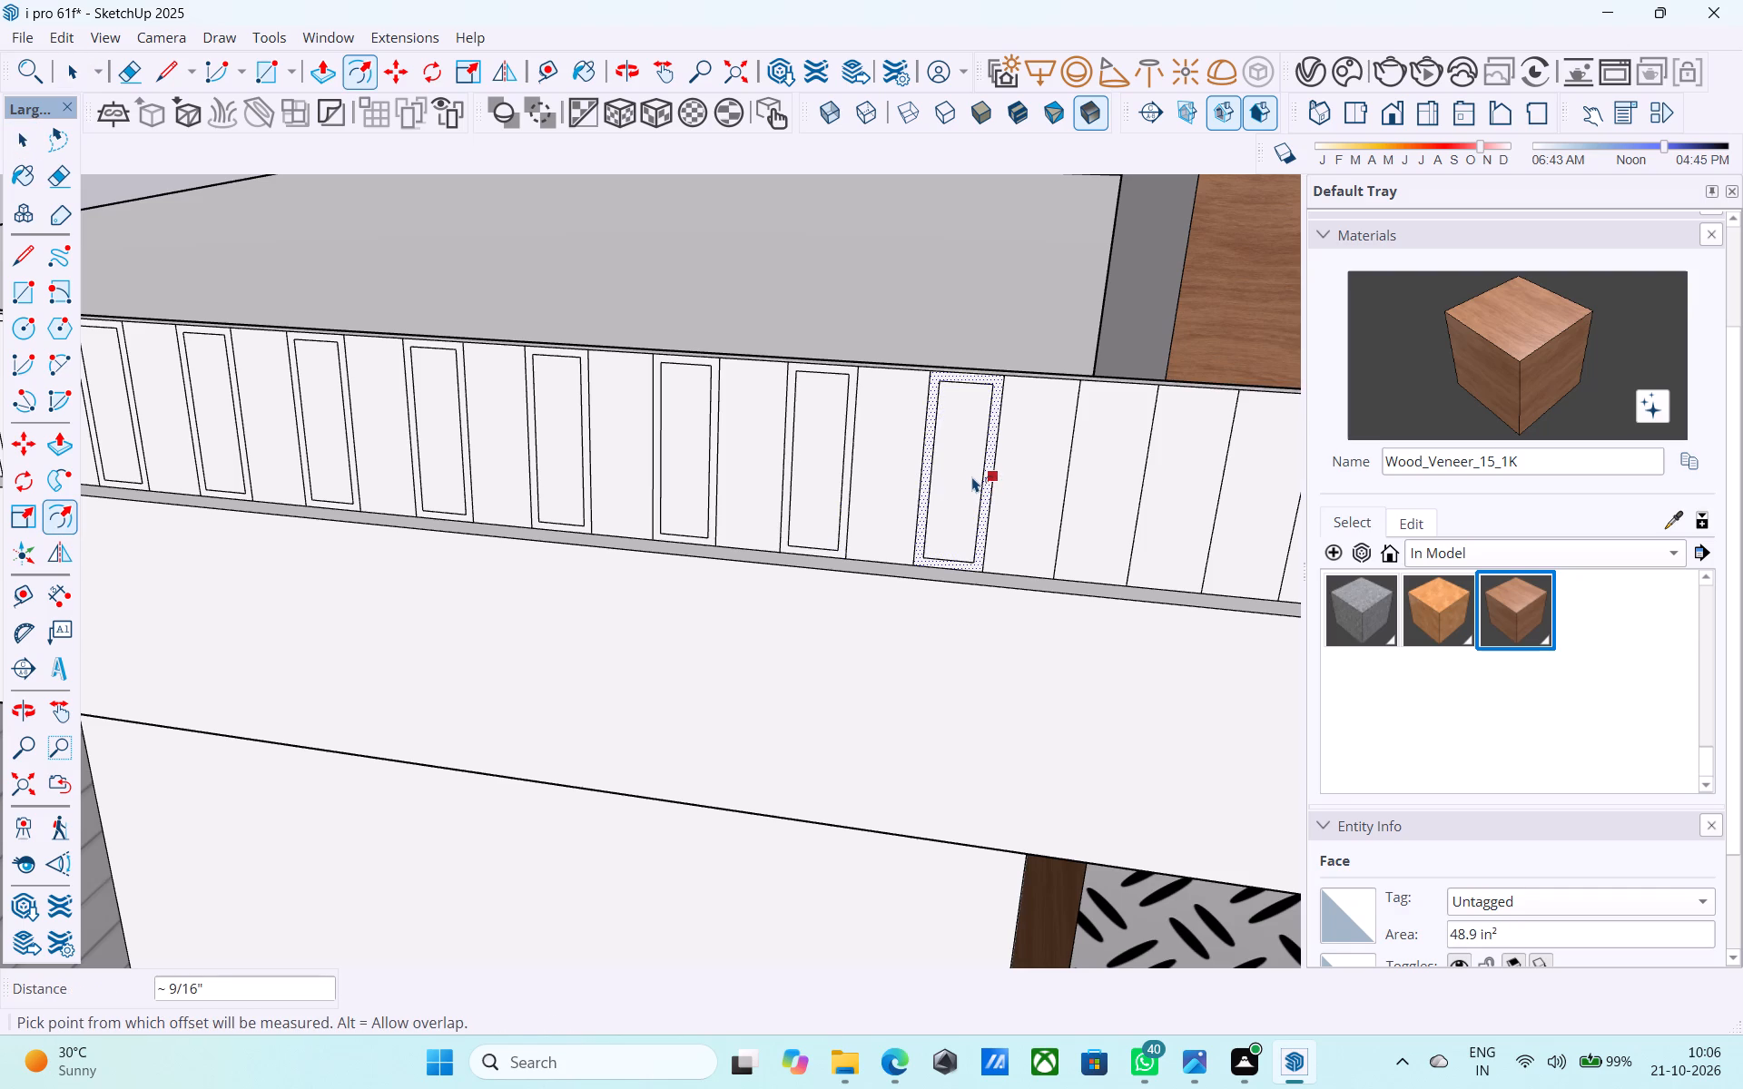
type("0.5\"")
key("Return")
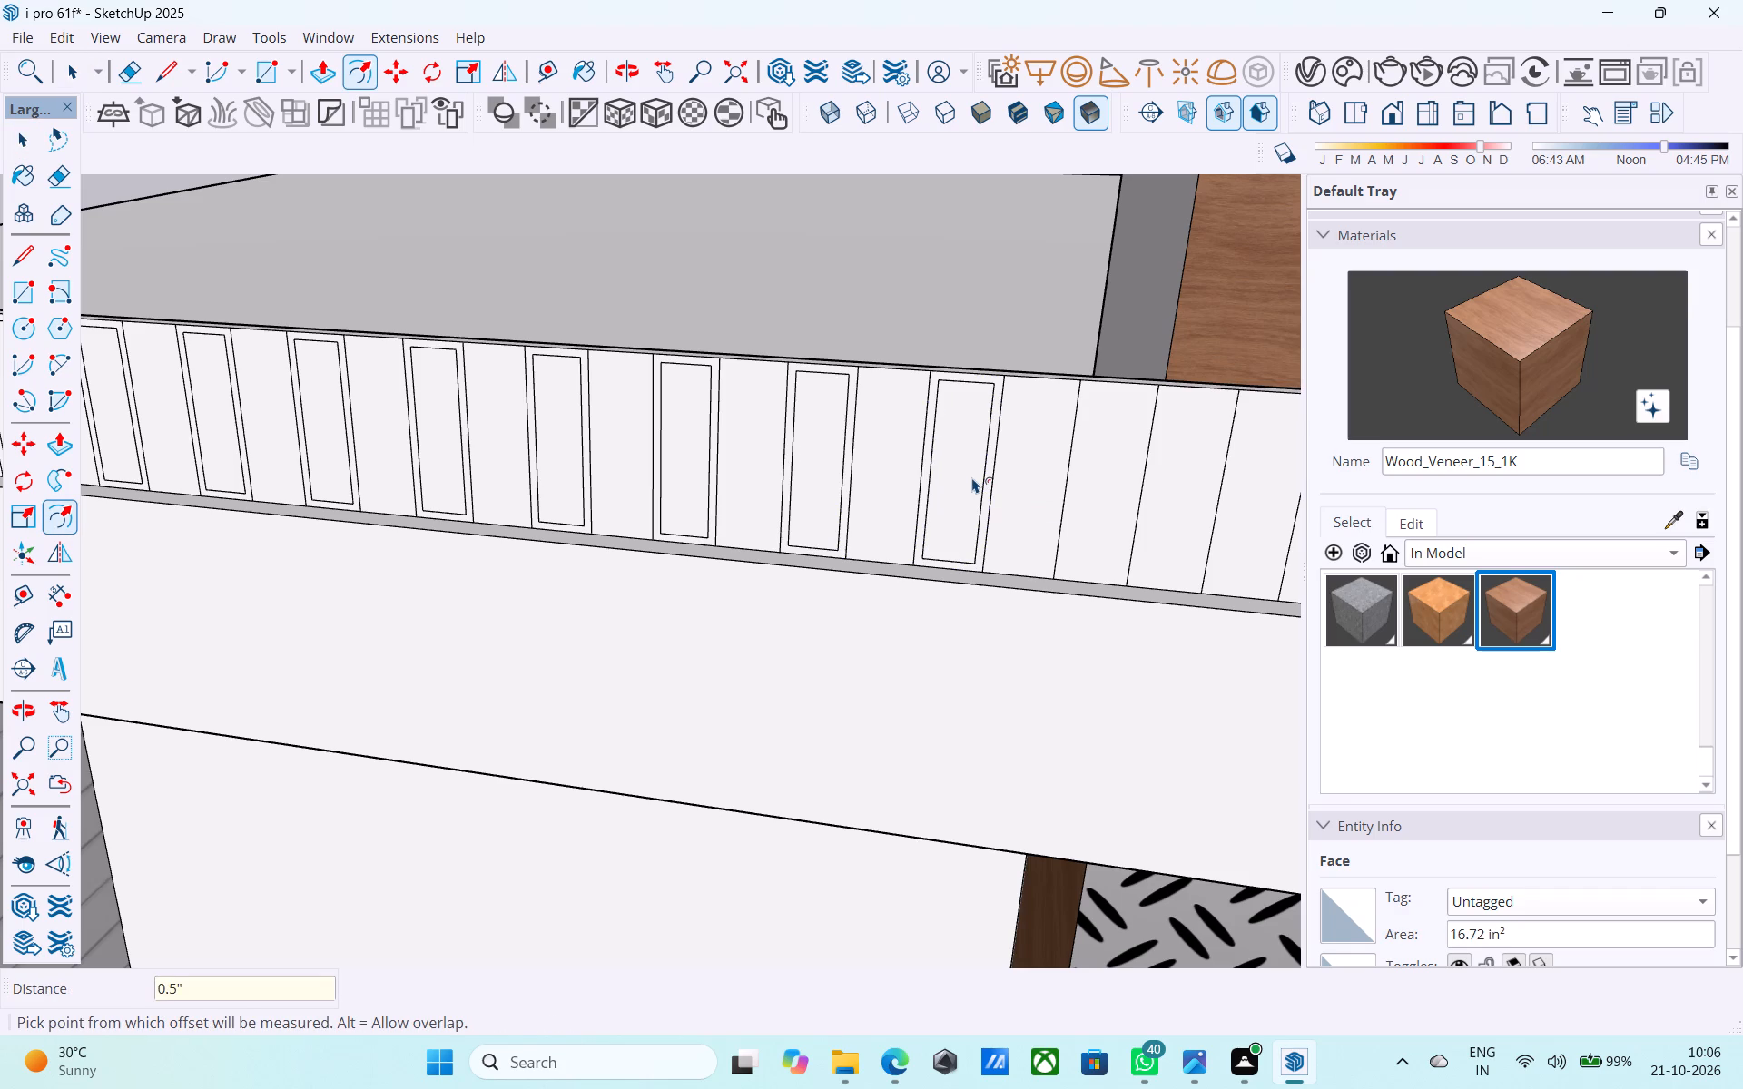
Offset the outline of the thirty-sixth parapet strip inward by 0.5", skipping the thirty-fifth strip.
key("space")
scroll(695, 362, "down", 6)
scroll(953, 455, "up", 5)
left_click(899, 410)
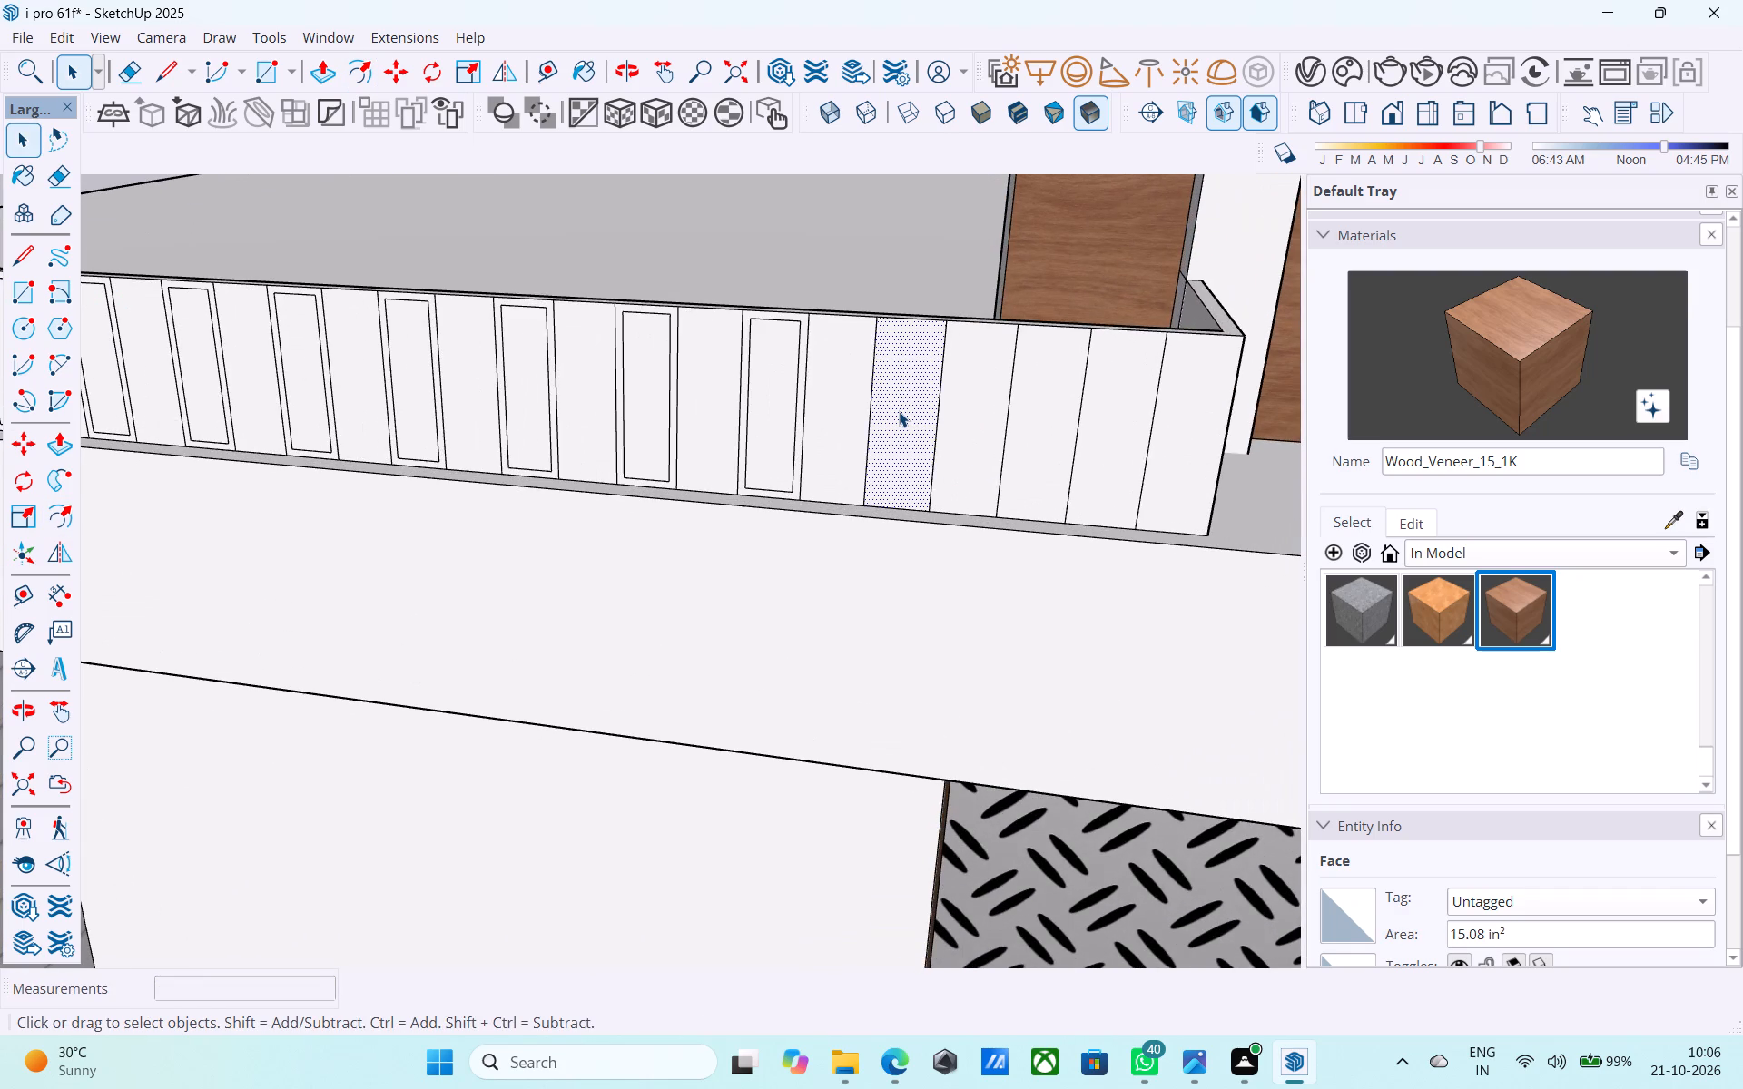
scroll(899, 411, "up", 3)
key("f")
left_click(899, 411)
type("0.5\"")
key("Return")
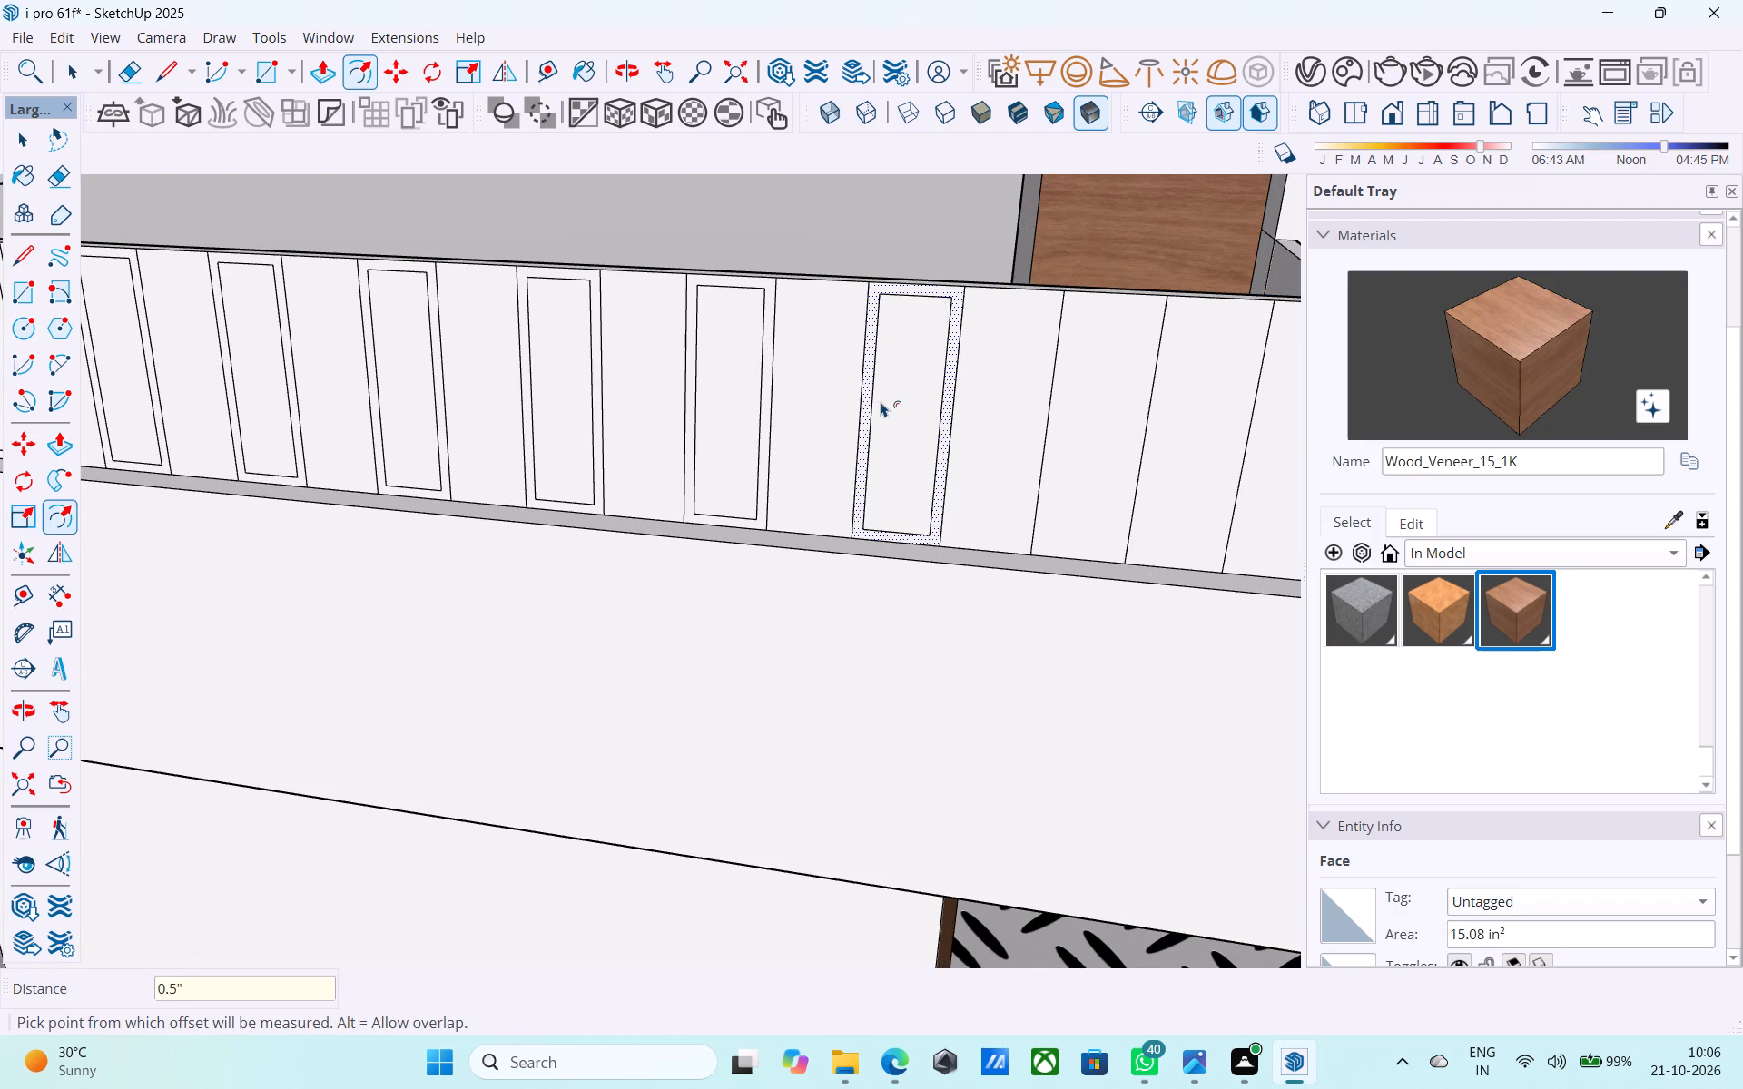
Offset the outline of the thirty-eighth parapet strip inward by 0.5", skipping the thirty-seventh strip.
key("space")
scroll(753, 428, "down", 7)
scroll(924, 430, "up", 4)
left_click(924, 429)
scroll(924, 429, "up", 2)
key("f")
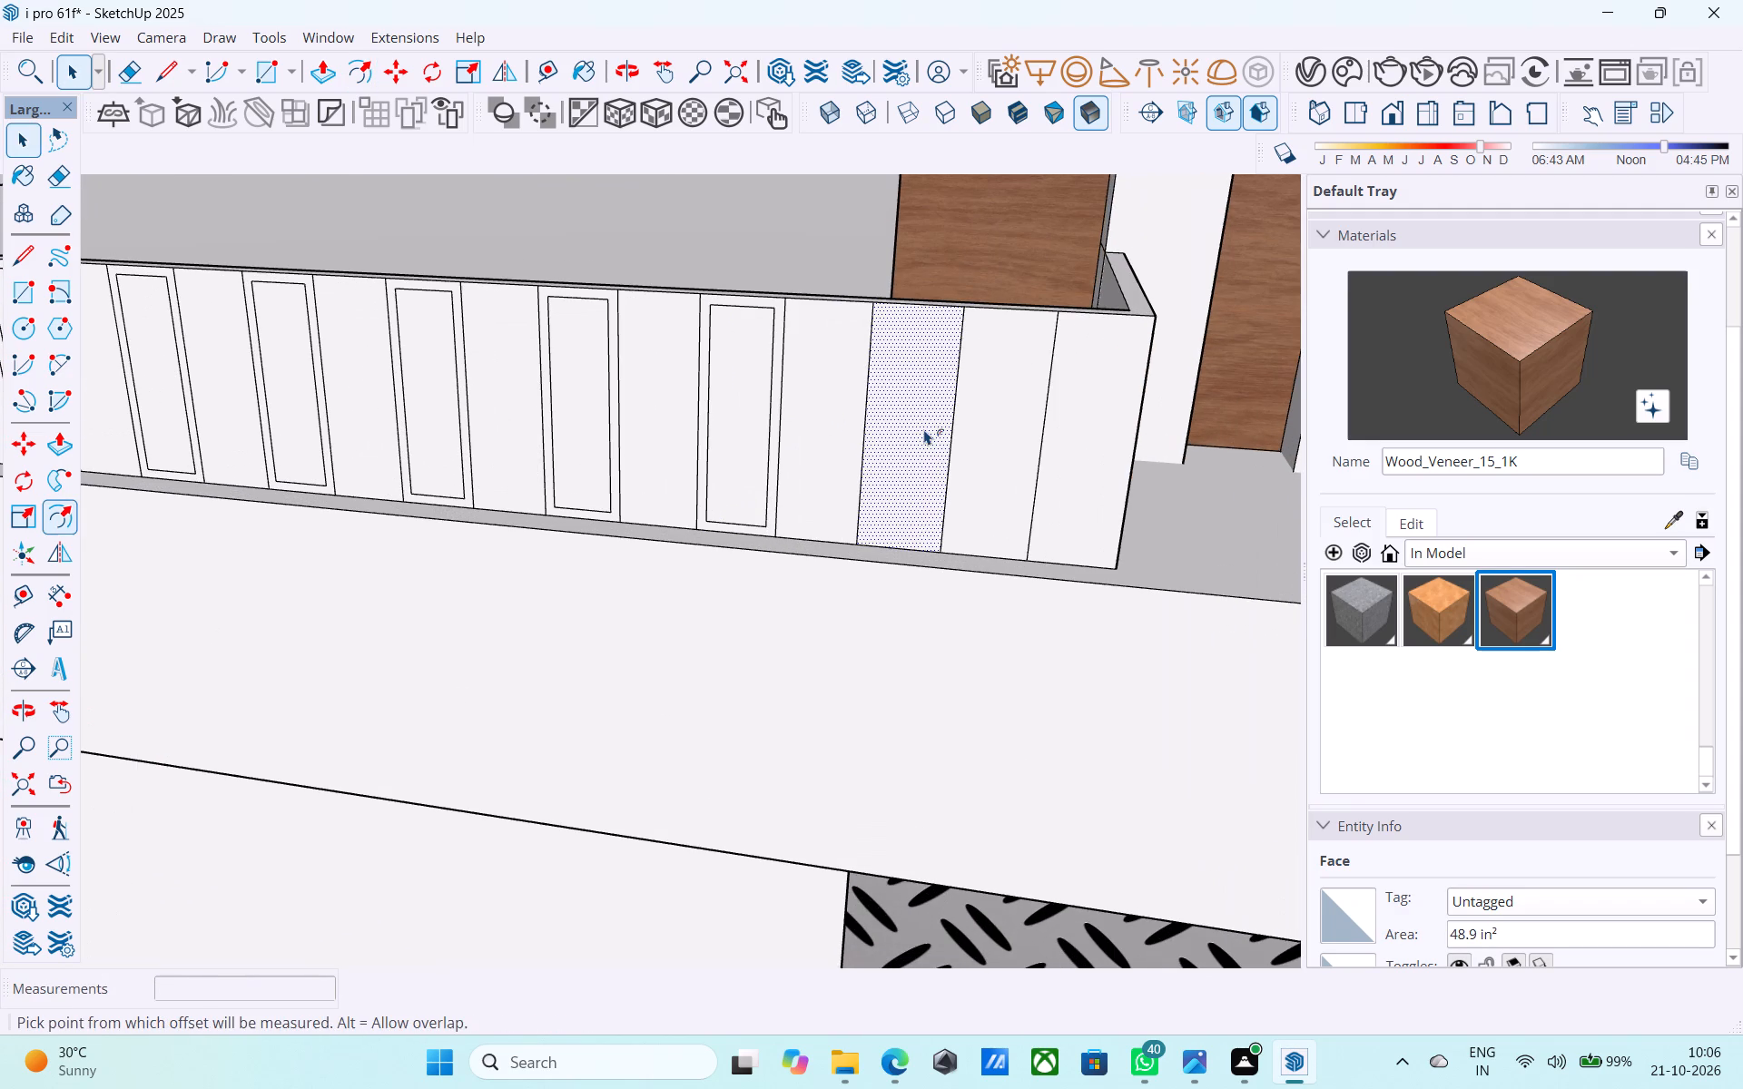
left_click(924, 429)
type("0.5\"")
key("Return")
scroll(713, 367, "down", 5)
key("space")
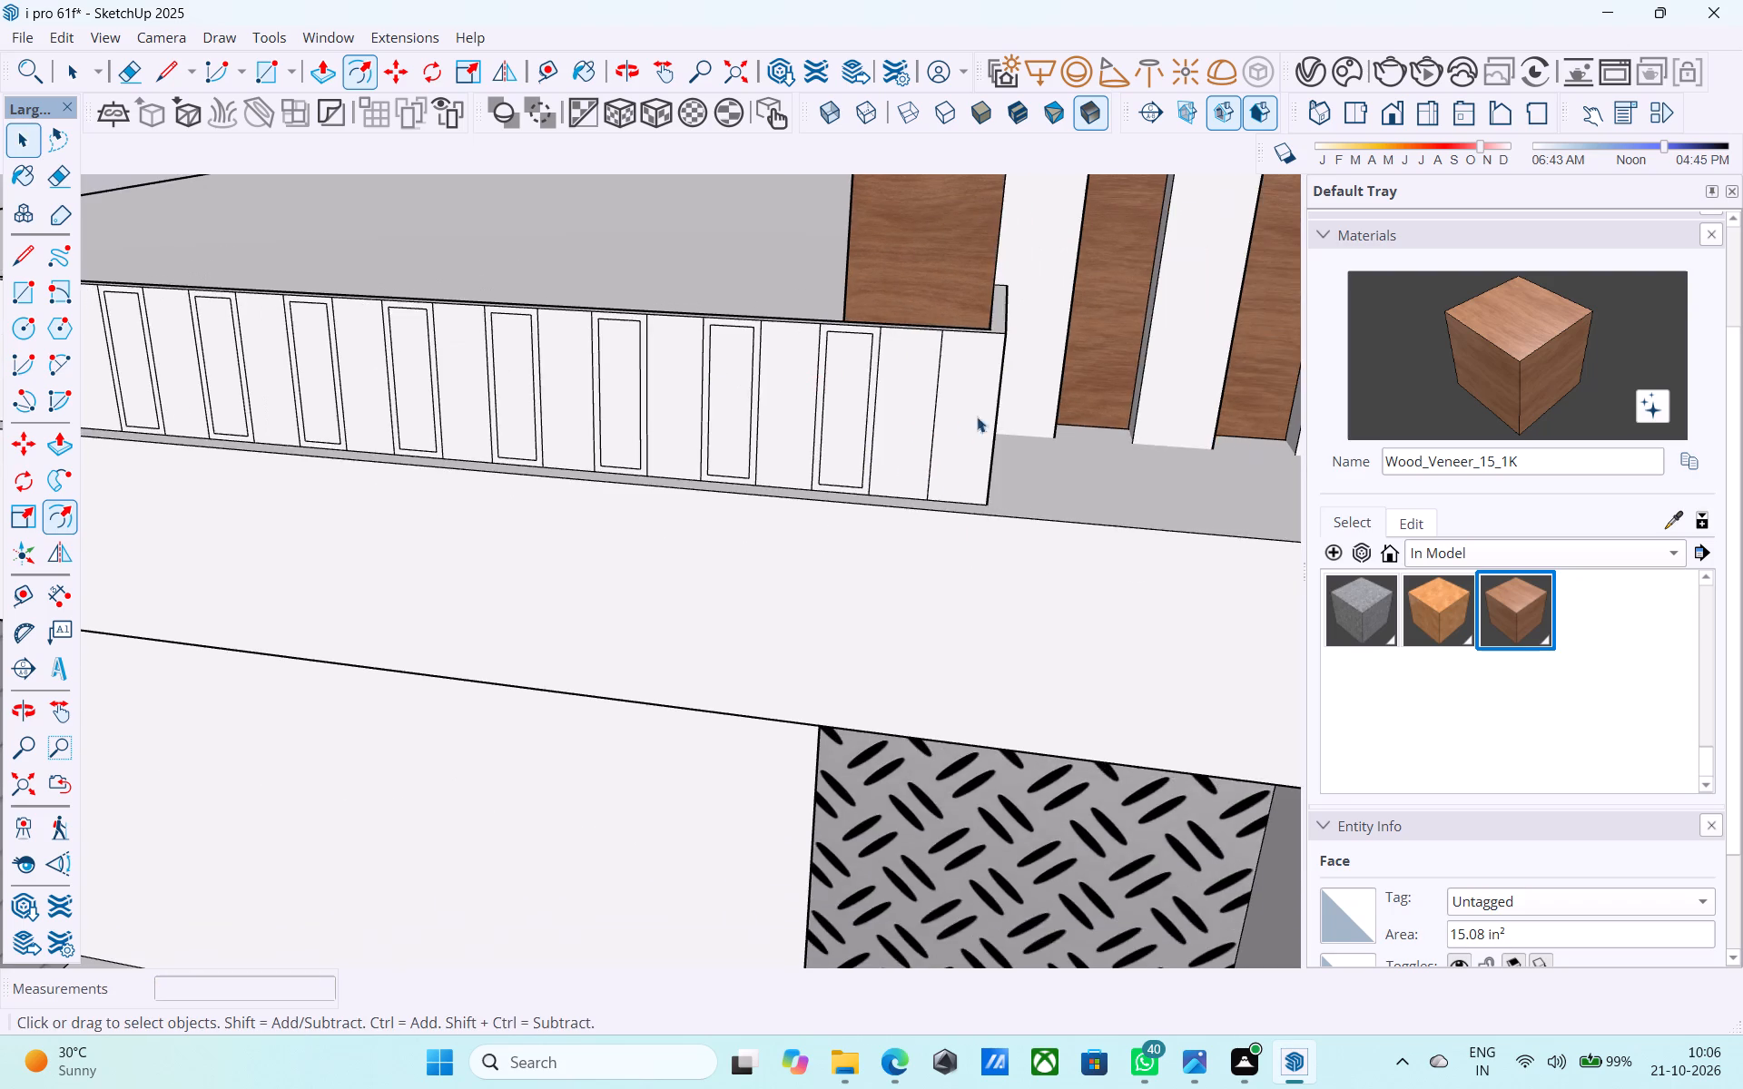
Offset the outline of the last parapet strip, at the band's end corner, inward by 0.5".
scroll(984, 416, "up", 5)
left_click(984, 414)
key("f")
left_click(985, 413)
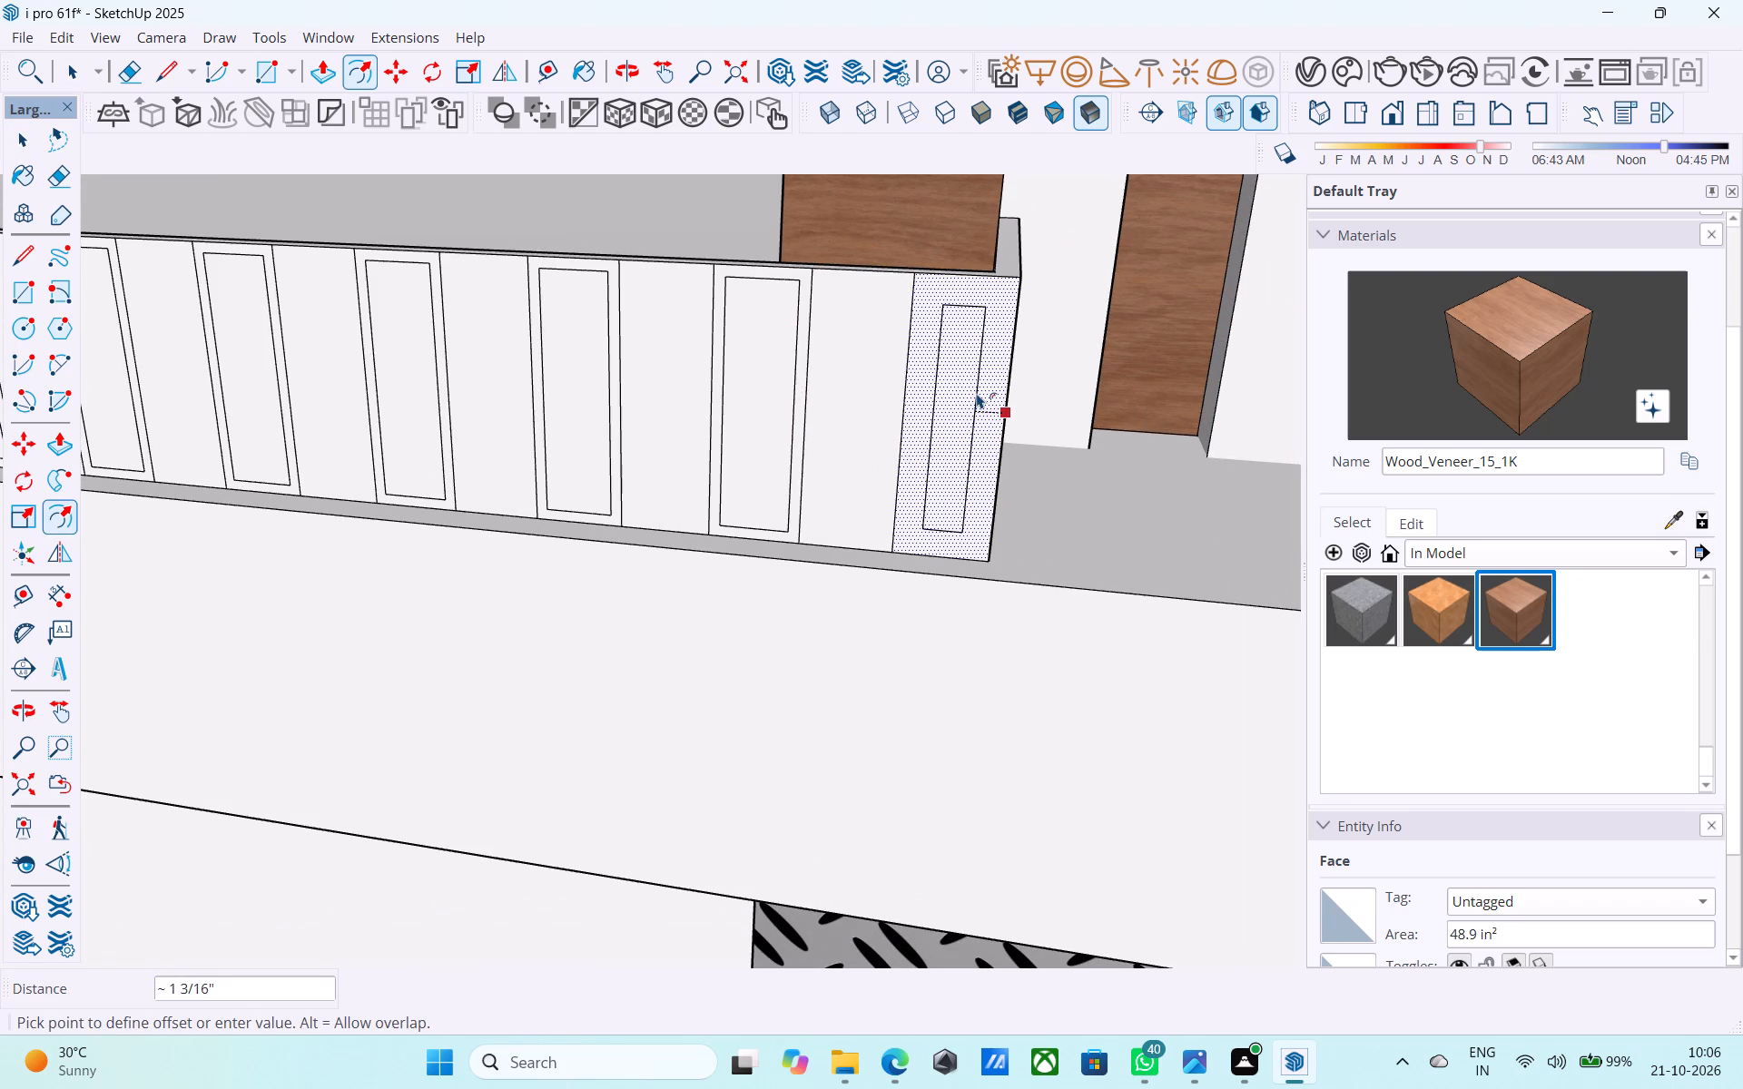
type("0.5'")
key("Return")
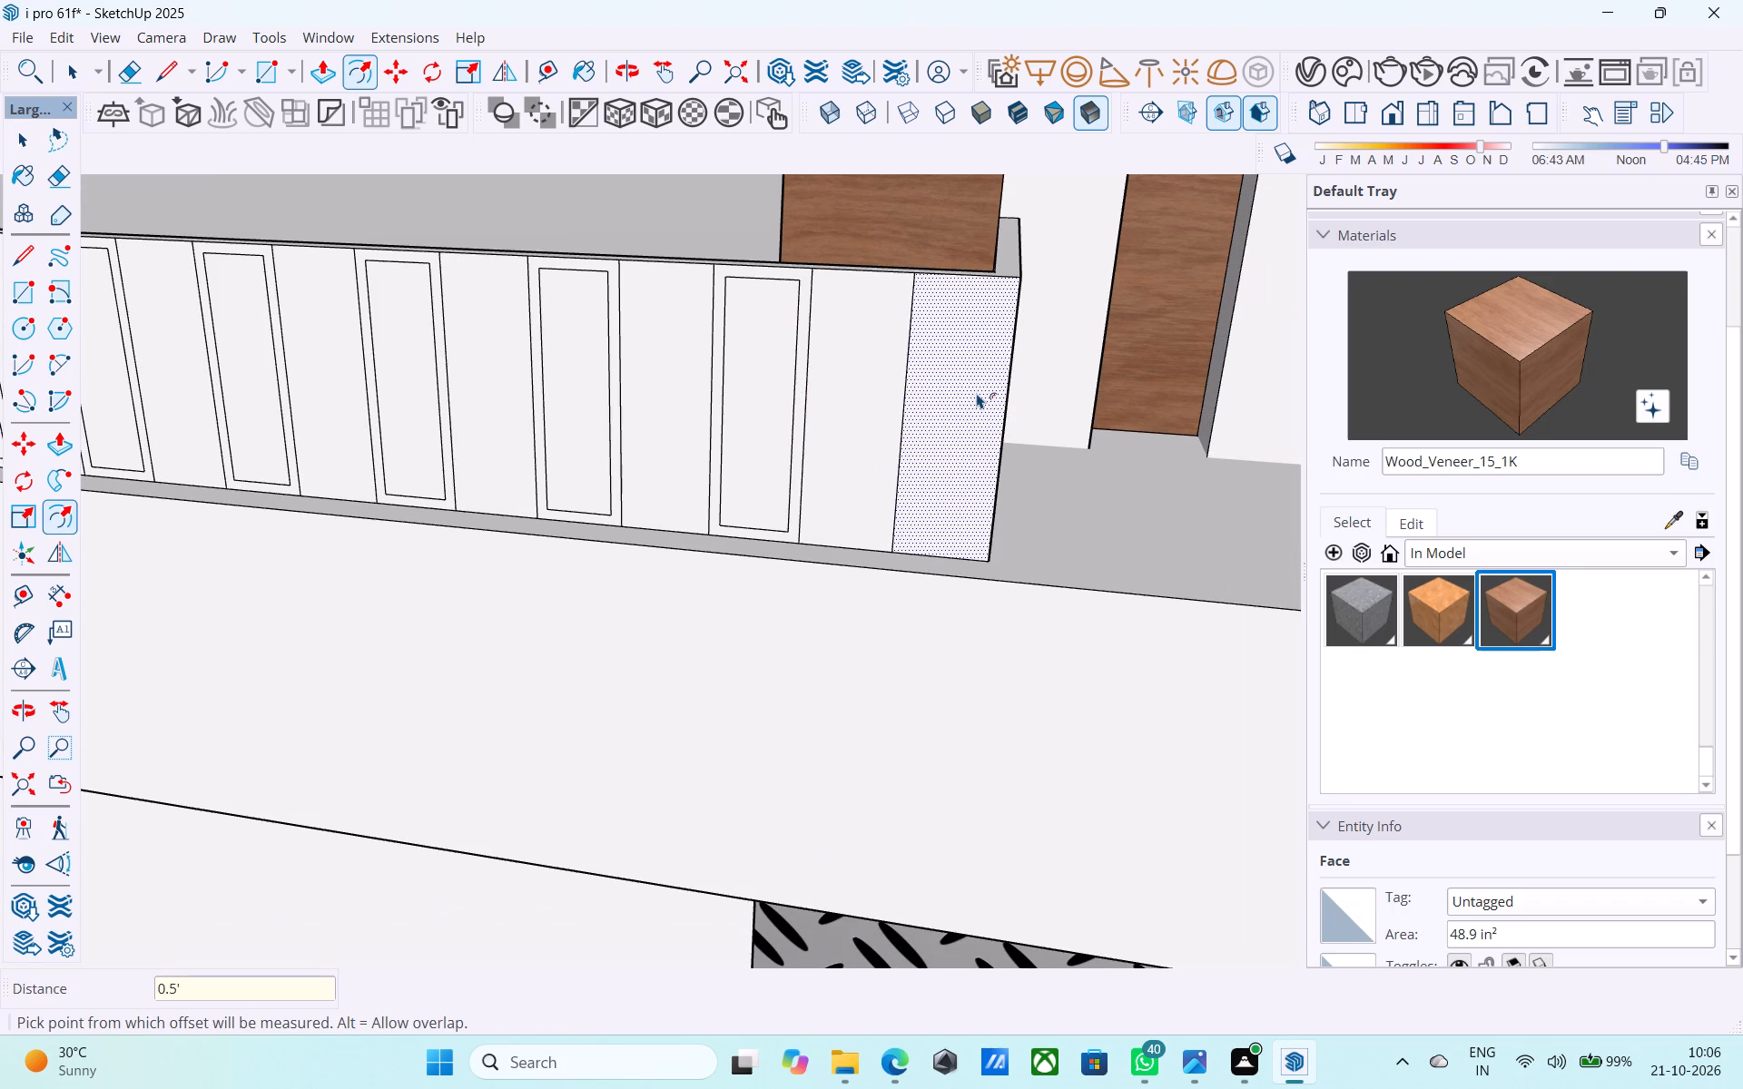
type("0.5\"")
key("Return")
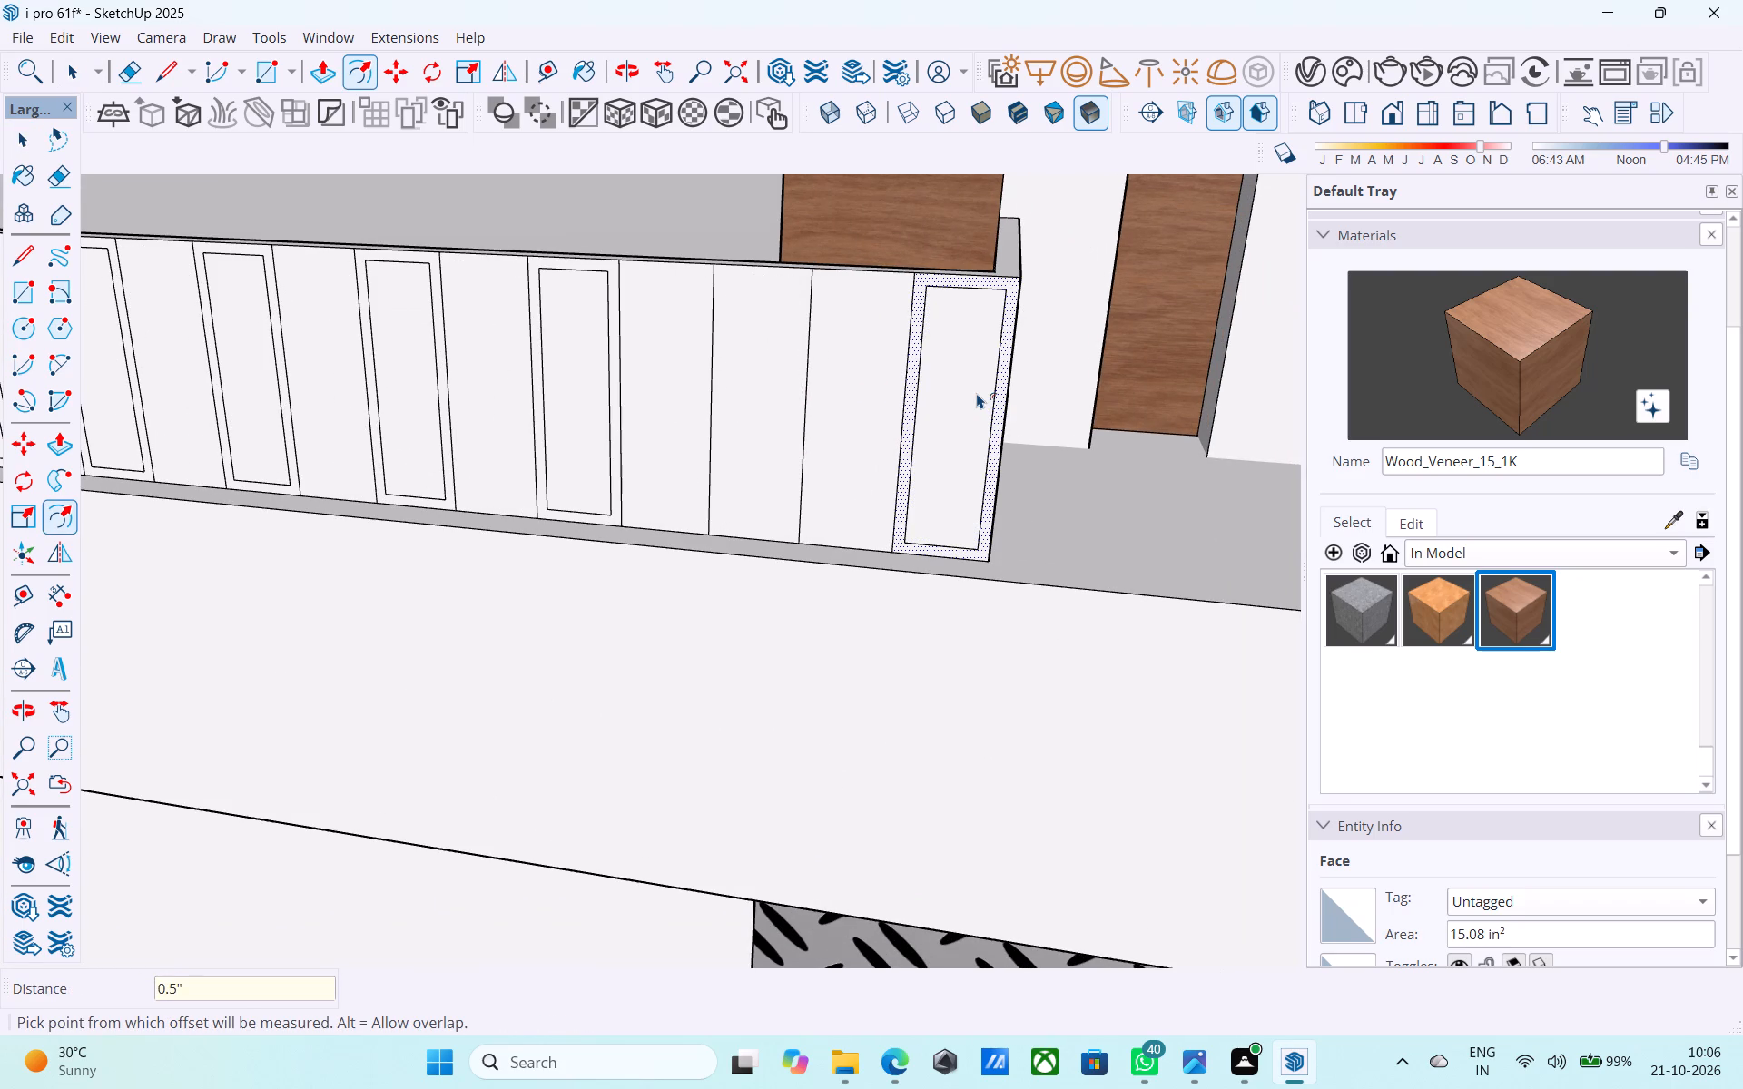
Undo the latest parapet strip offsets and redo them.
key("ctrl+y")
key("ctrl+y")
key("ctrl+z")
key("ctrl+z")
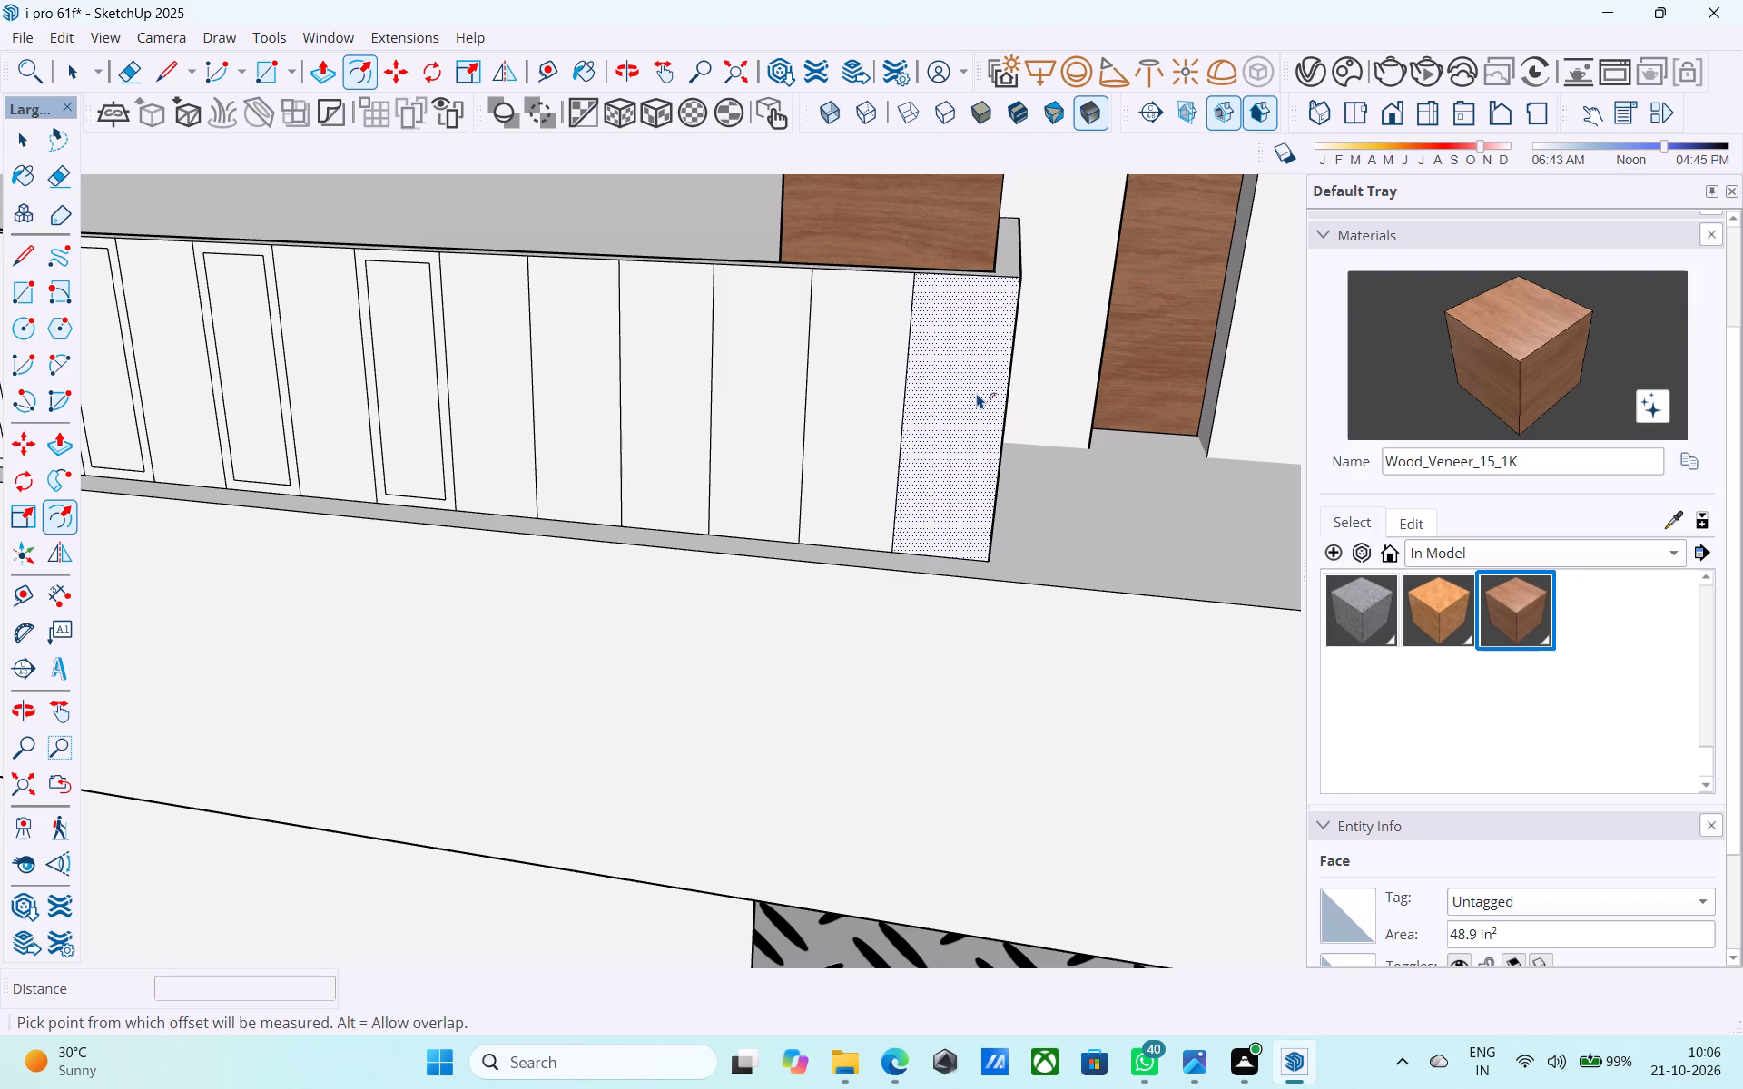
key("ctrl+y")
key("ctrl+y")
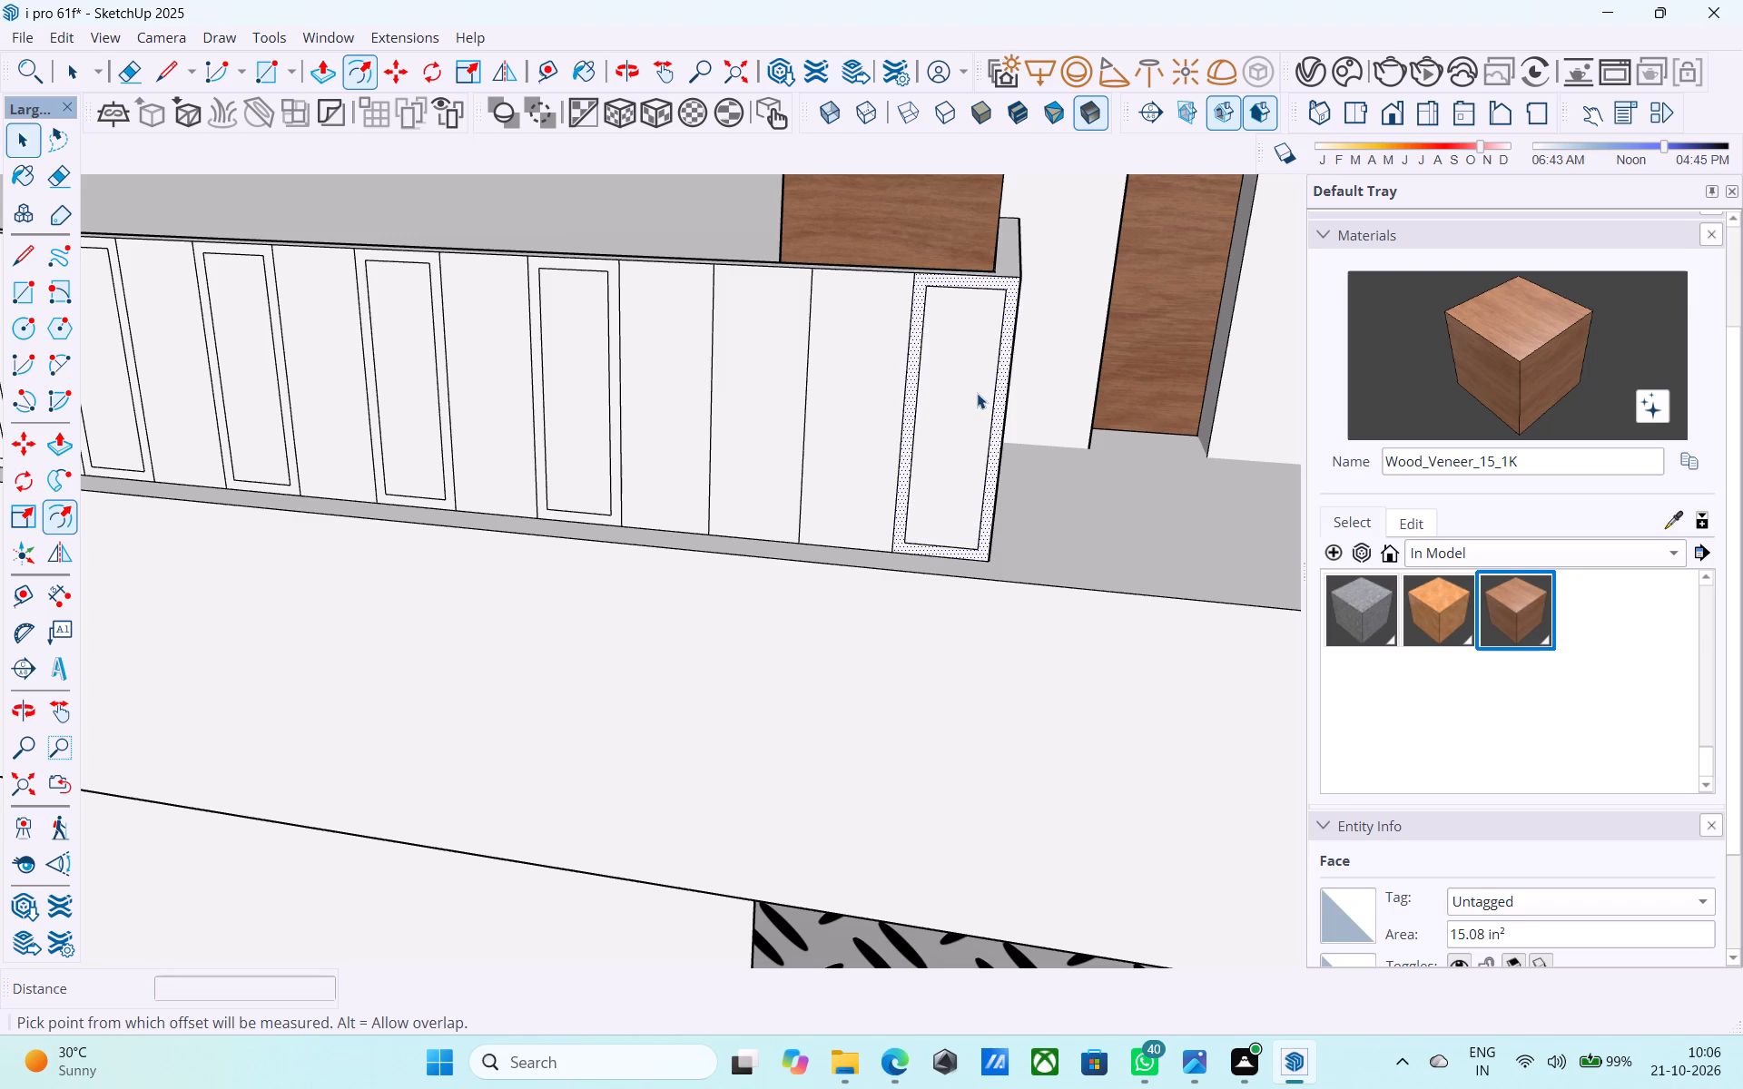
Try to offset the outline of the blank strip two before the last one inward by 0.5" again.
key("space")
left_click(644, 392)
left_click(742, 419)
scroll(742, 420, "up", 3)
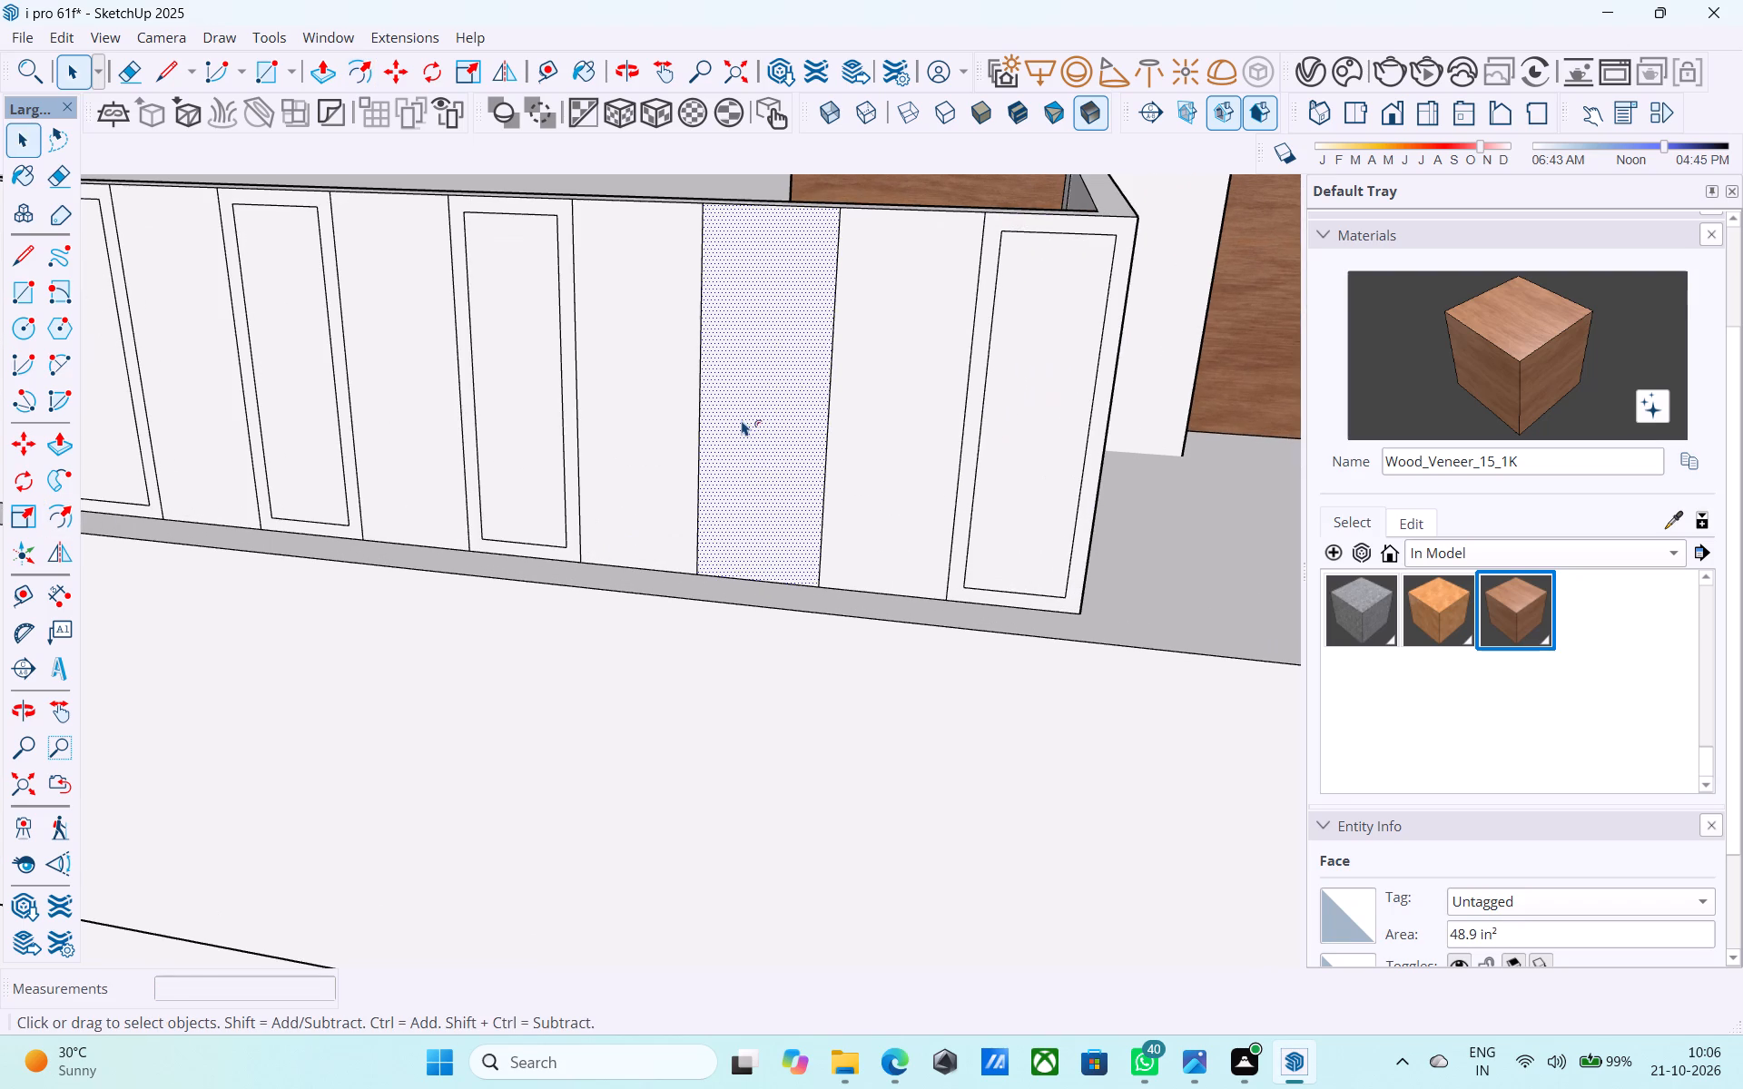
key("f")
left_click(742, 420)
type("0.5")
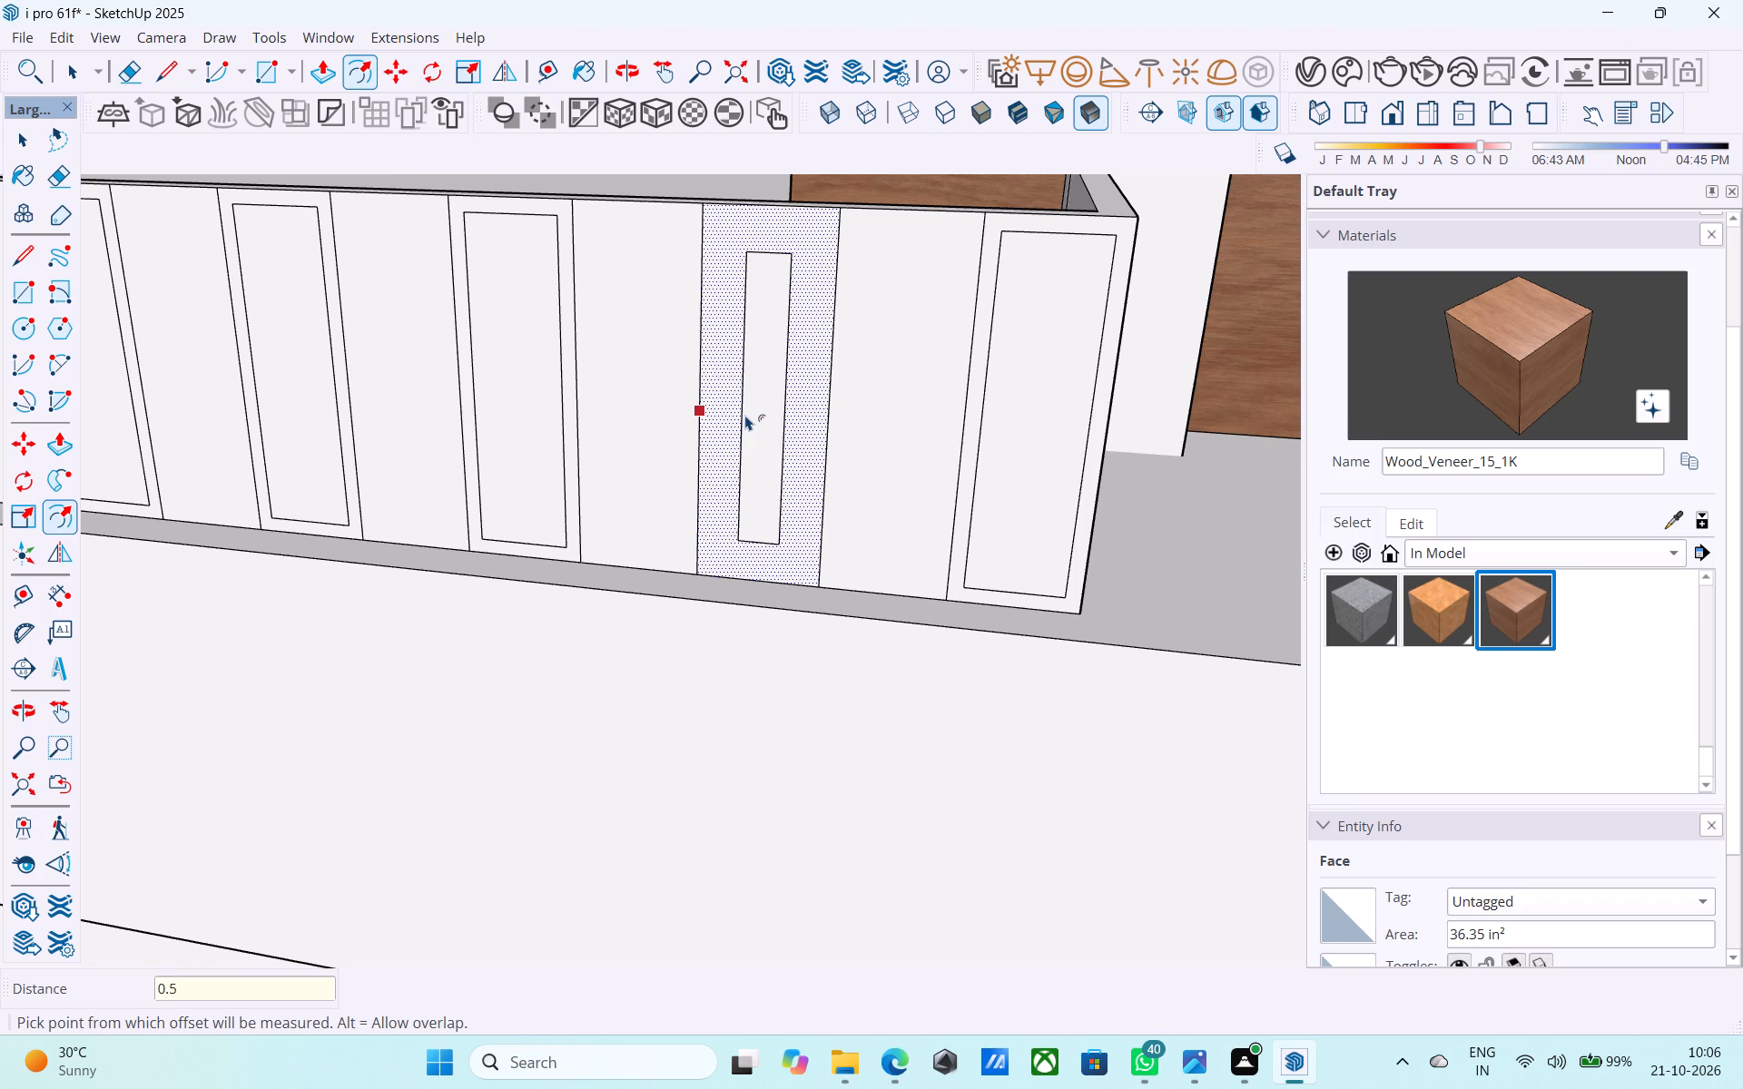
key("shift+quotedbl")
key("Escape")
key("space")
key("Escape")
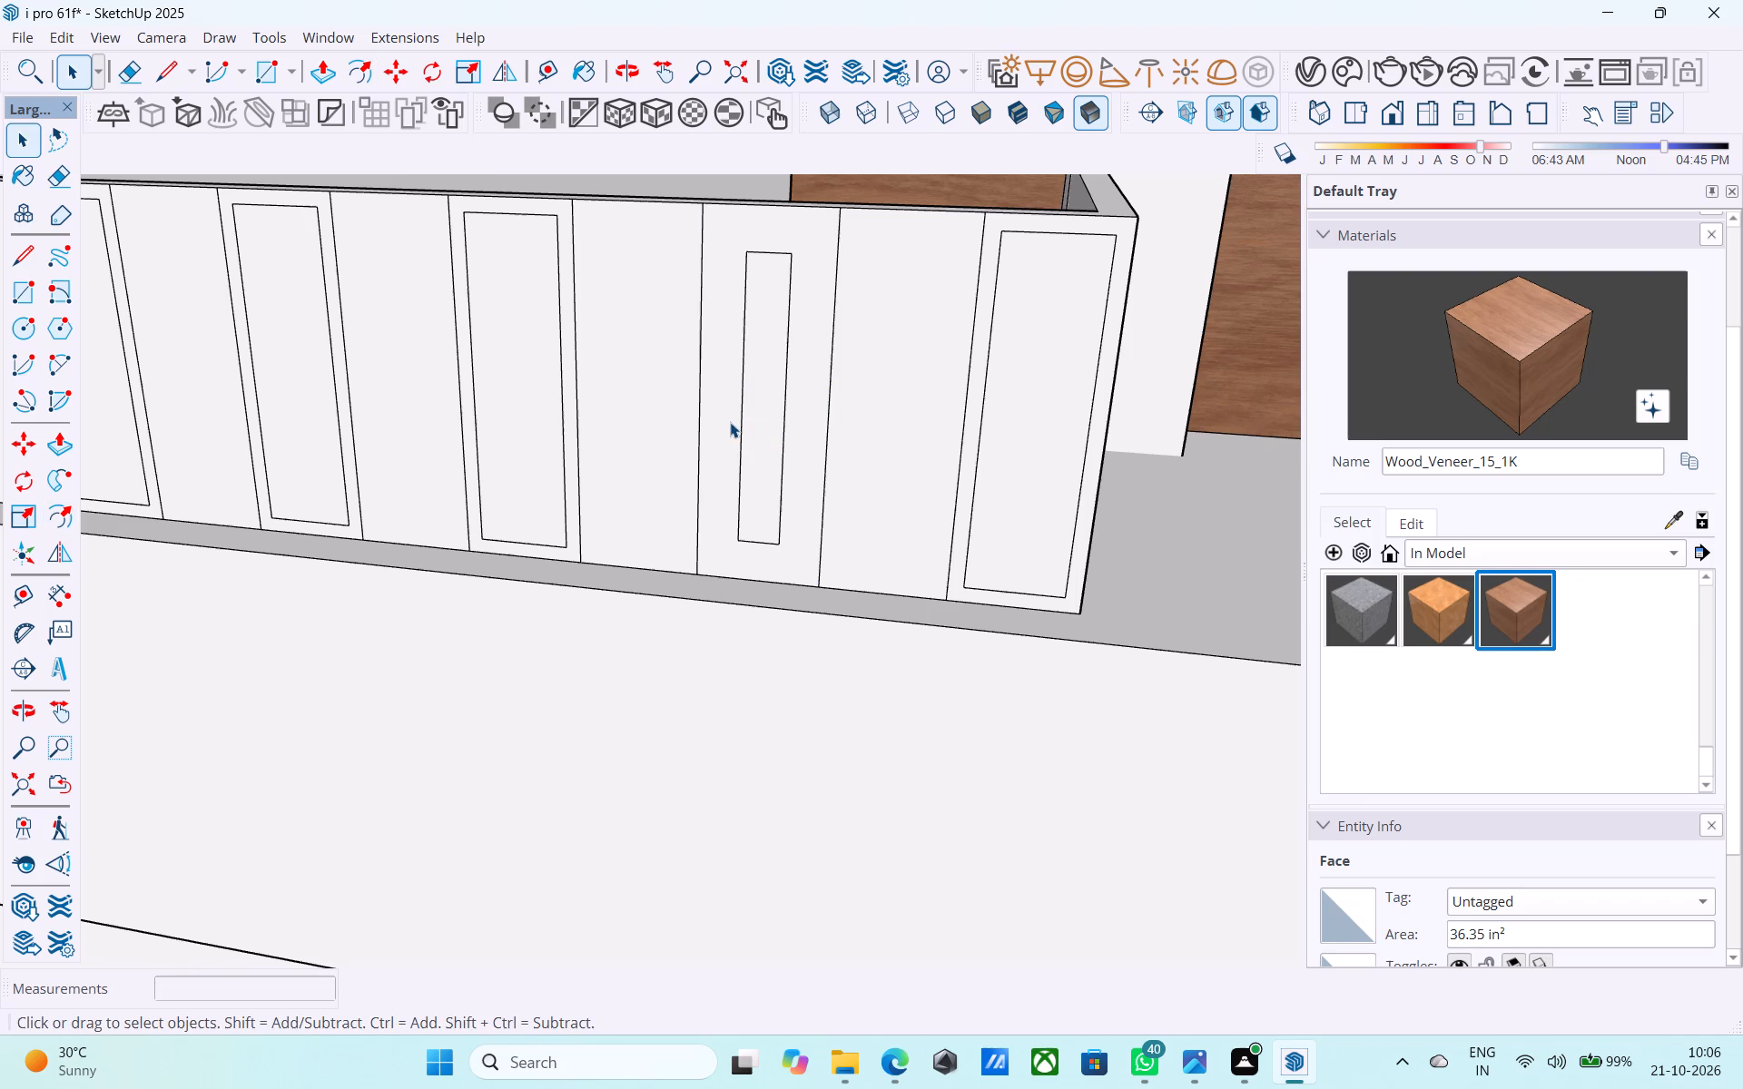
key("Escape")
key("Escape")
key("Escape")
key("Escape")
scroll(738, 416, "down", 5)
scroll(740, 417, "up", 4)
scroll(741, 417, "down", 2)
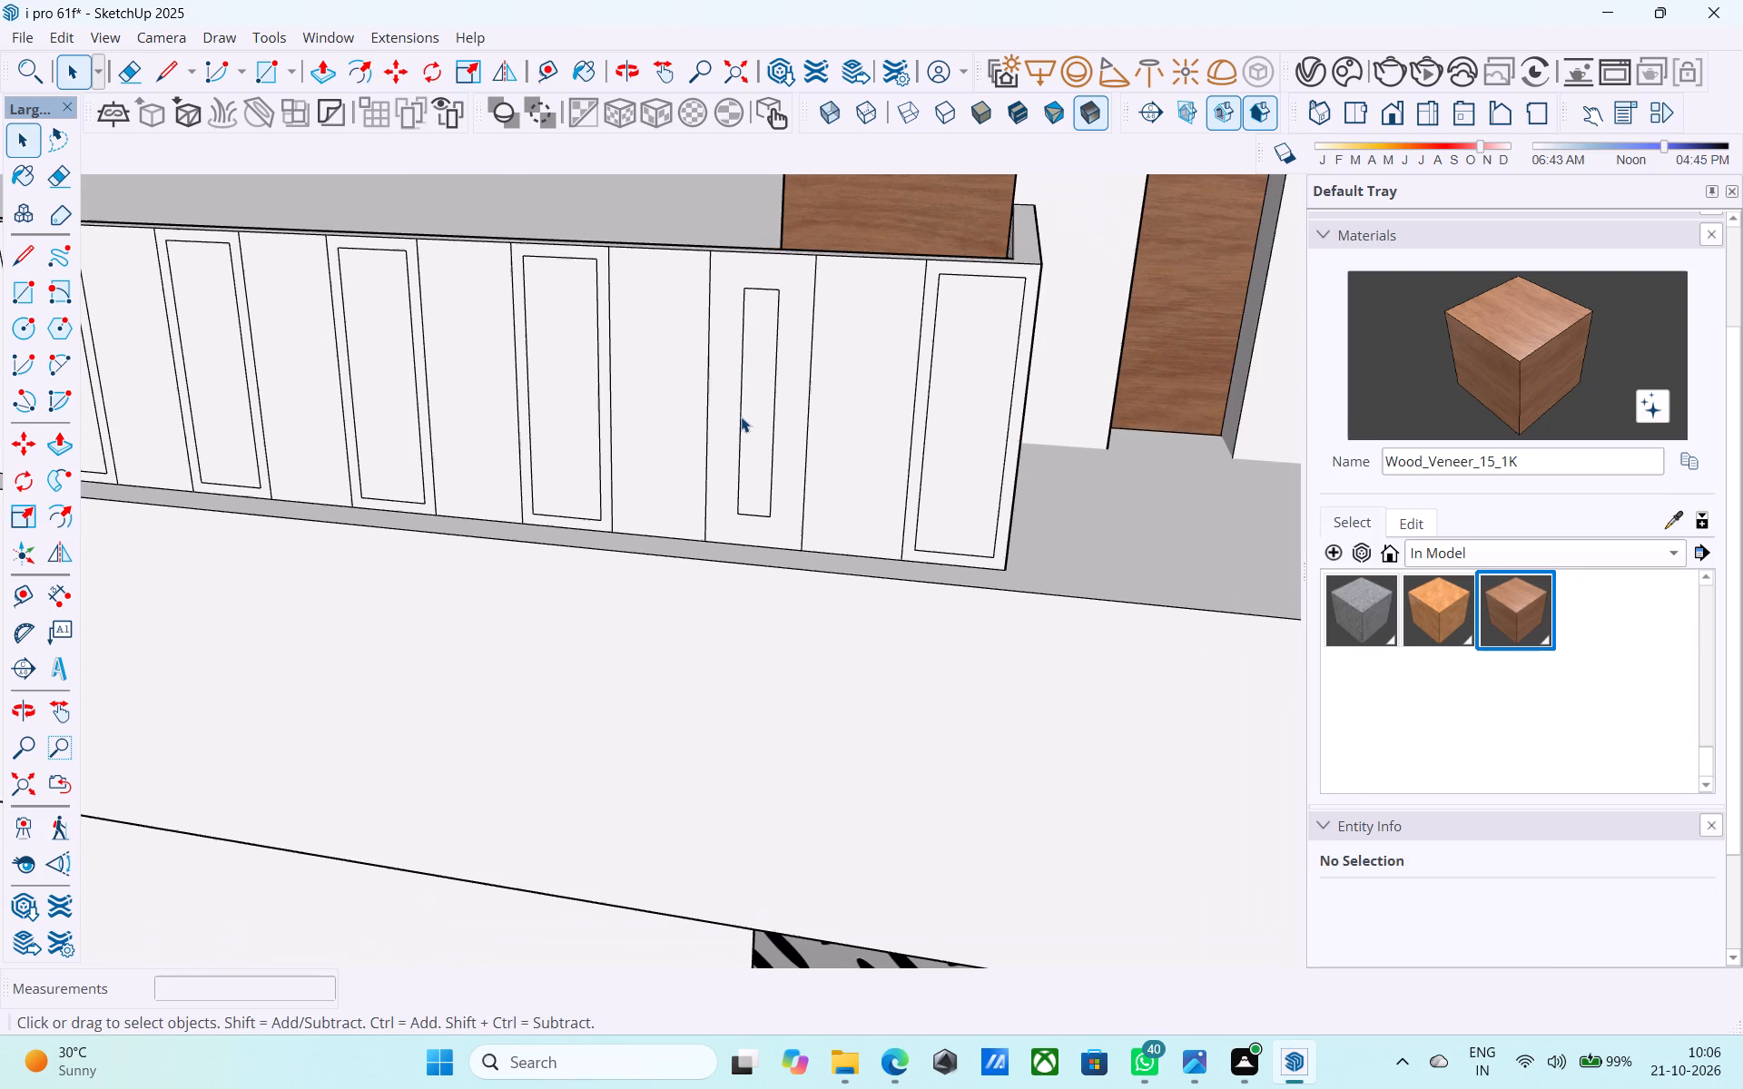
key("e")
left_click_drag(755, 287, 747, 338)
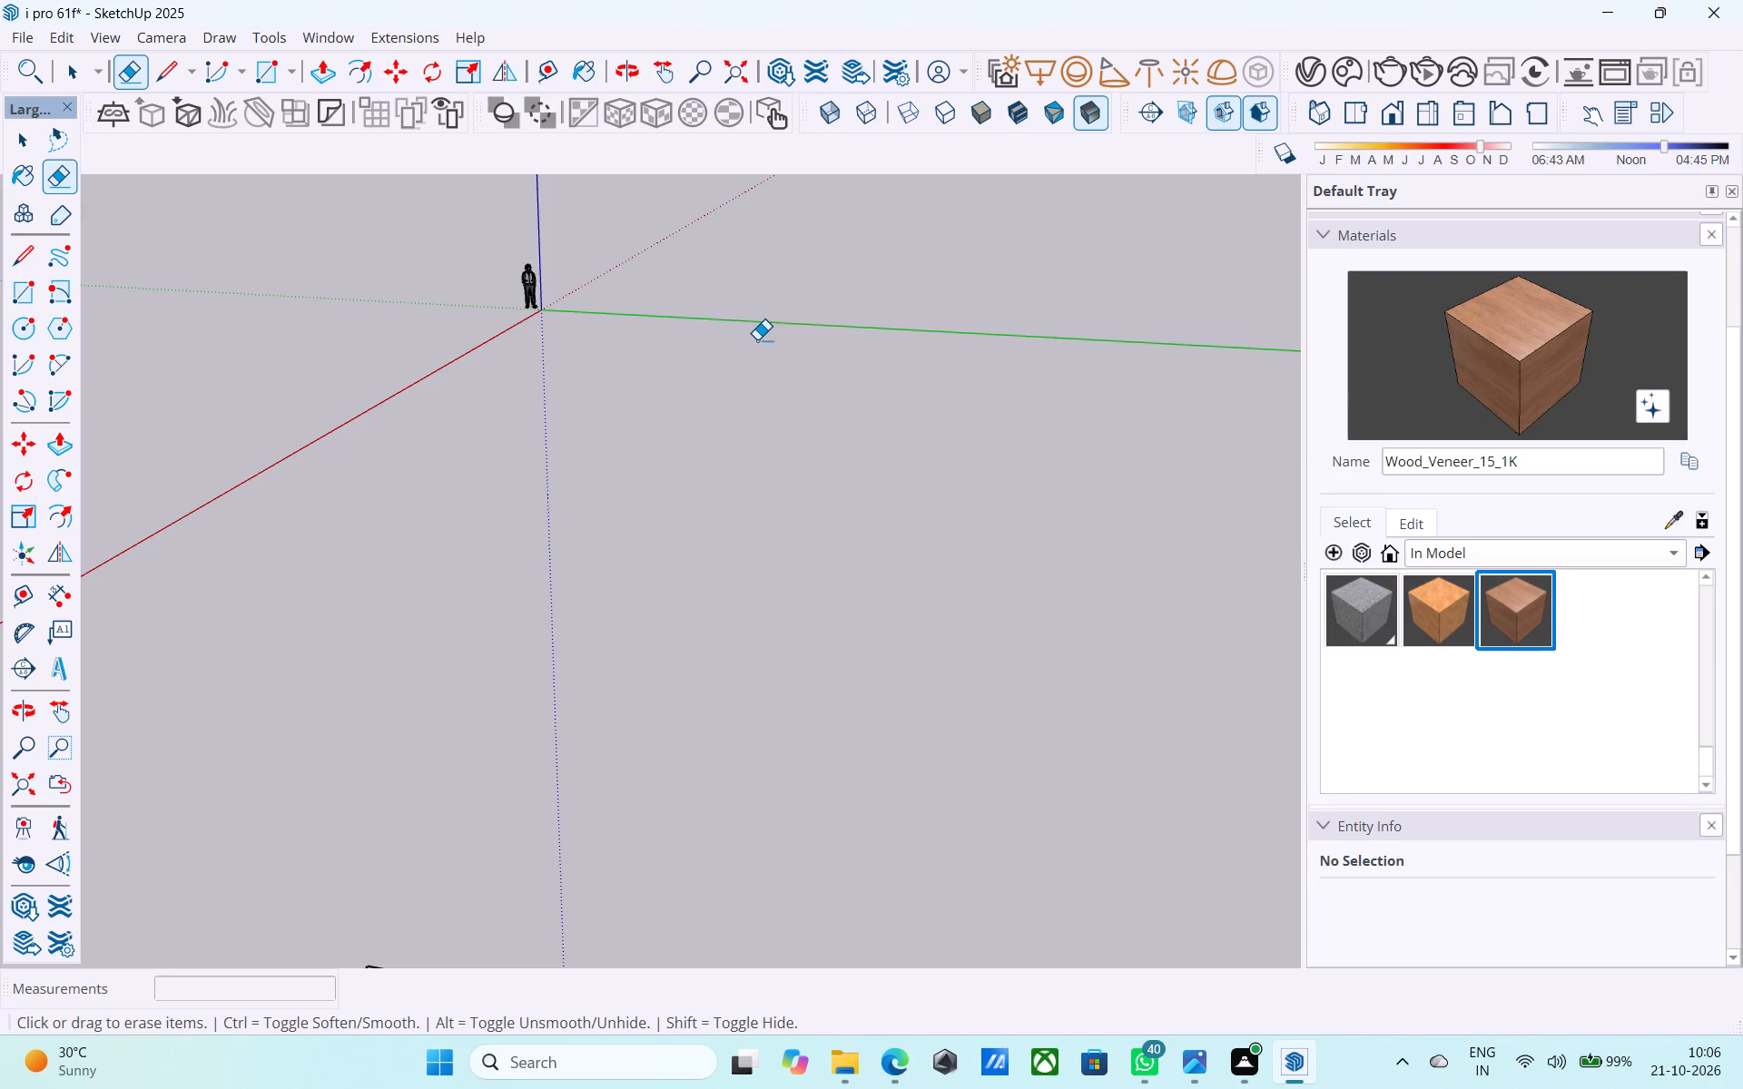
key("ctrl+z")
Inside the building group, erase all four edges of the overly narrow inset in the strip two before the last one.
key("space")
double_click(757, 338)
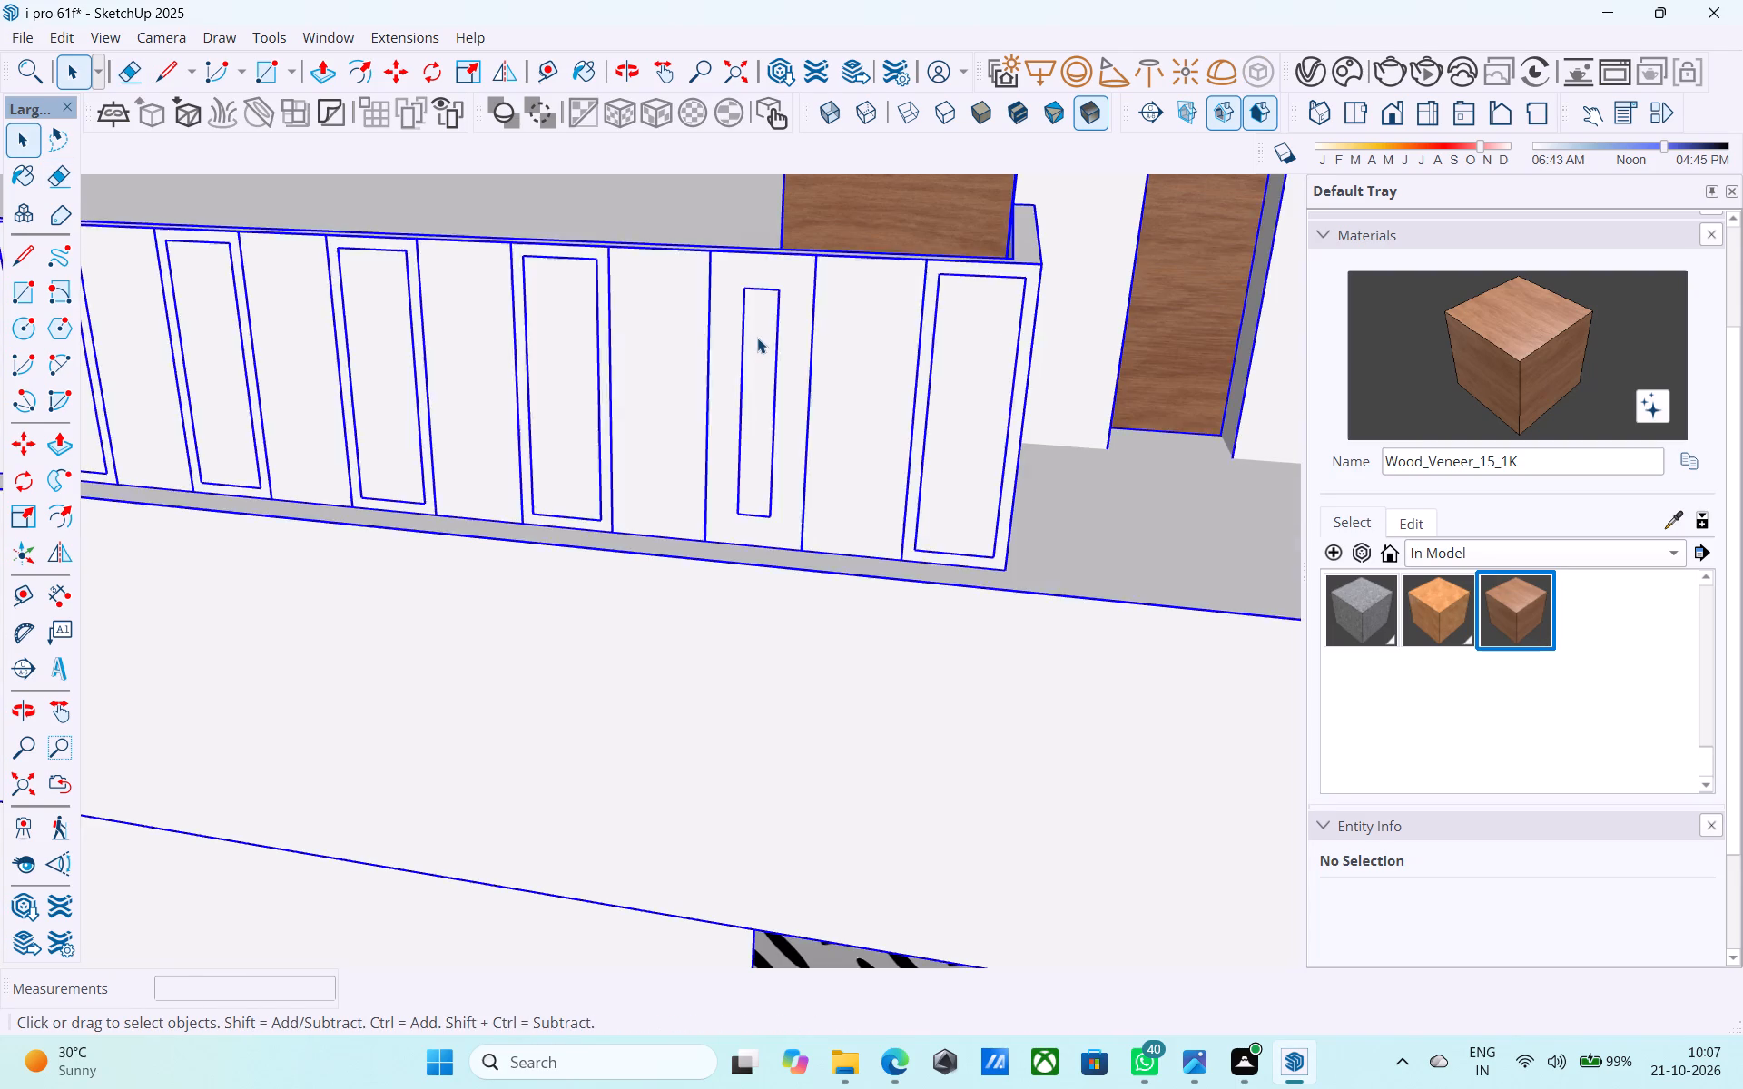
scroll(750, 412, "up", 3)
key("e")
left_click_drag(750, 410, 728, 415)
left_click_drag(764, 398, 790, 412)
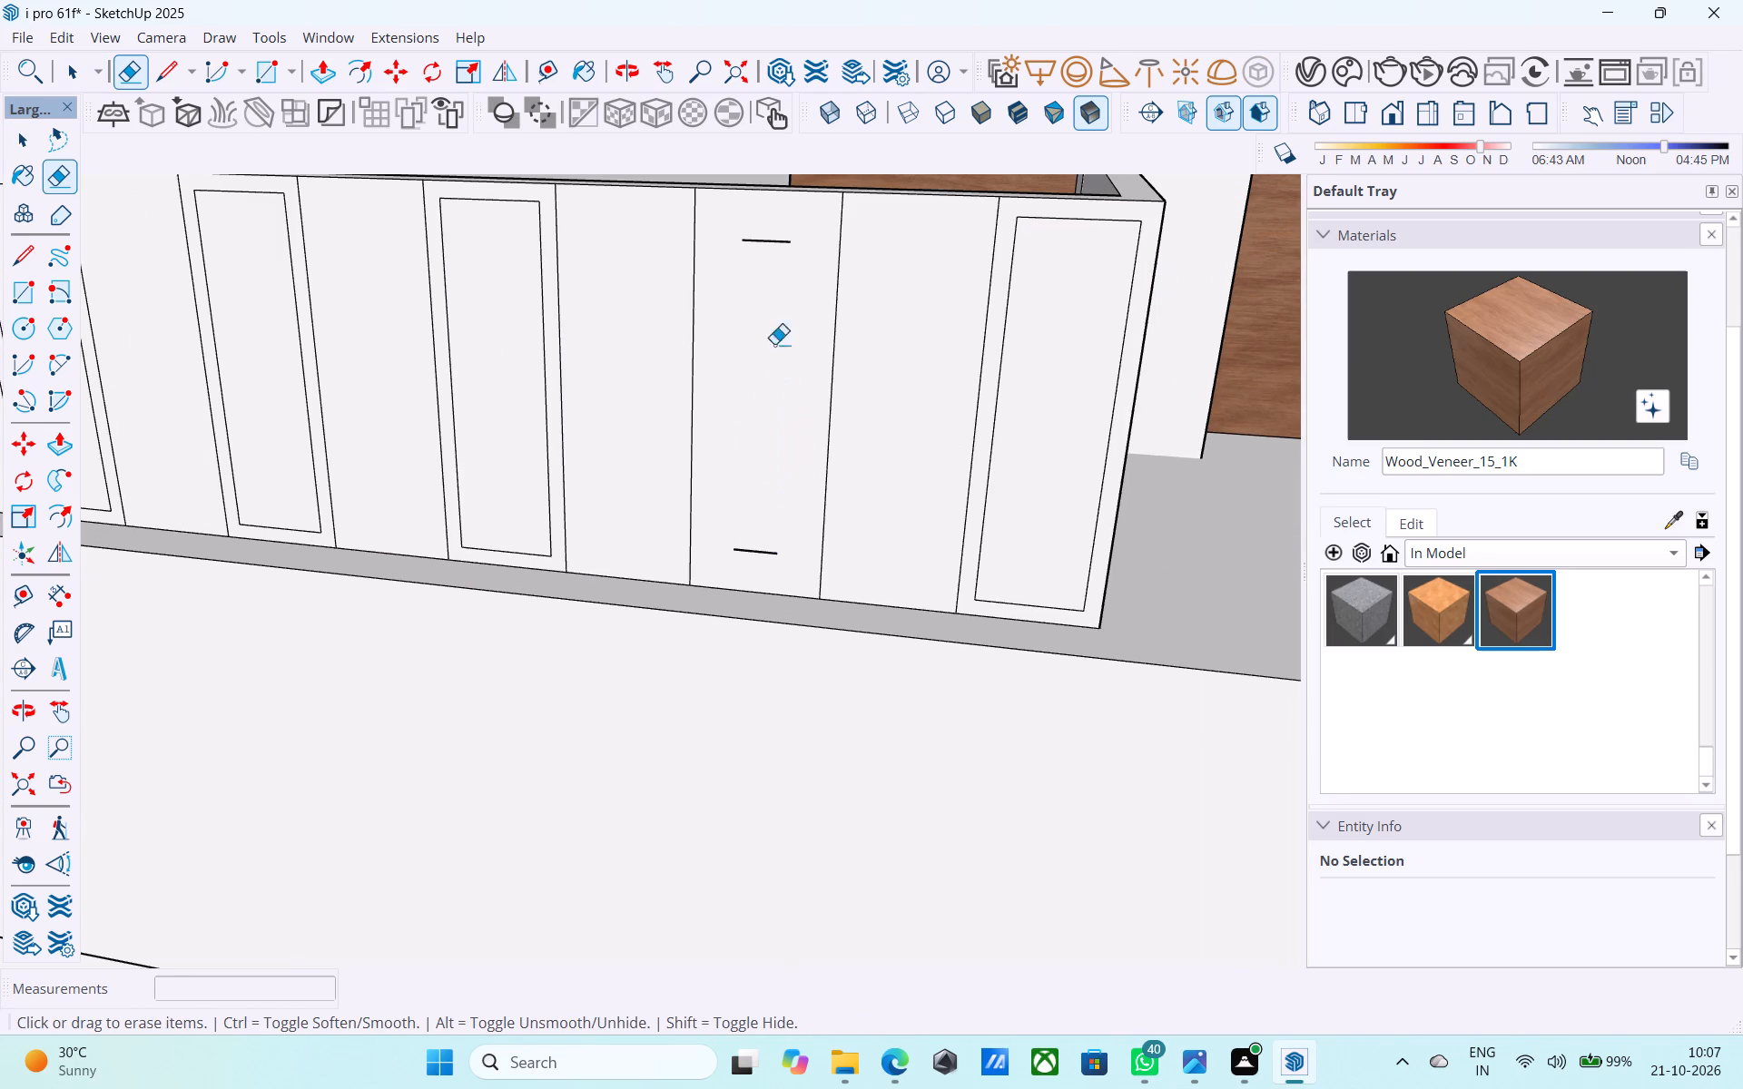
left_click_drag(770, 231, 767, 268)
left_click_drag(746, 526, 749, 563)
key("space")
Offset the outline of the cleared parapet strip, two before the last one, inward by 0.5".
left_click(747, 550)
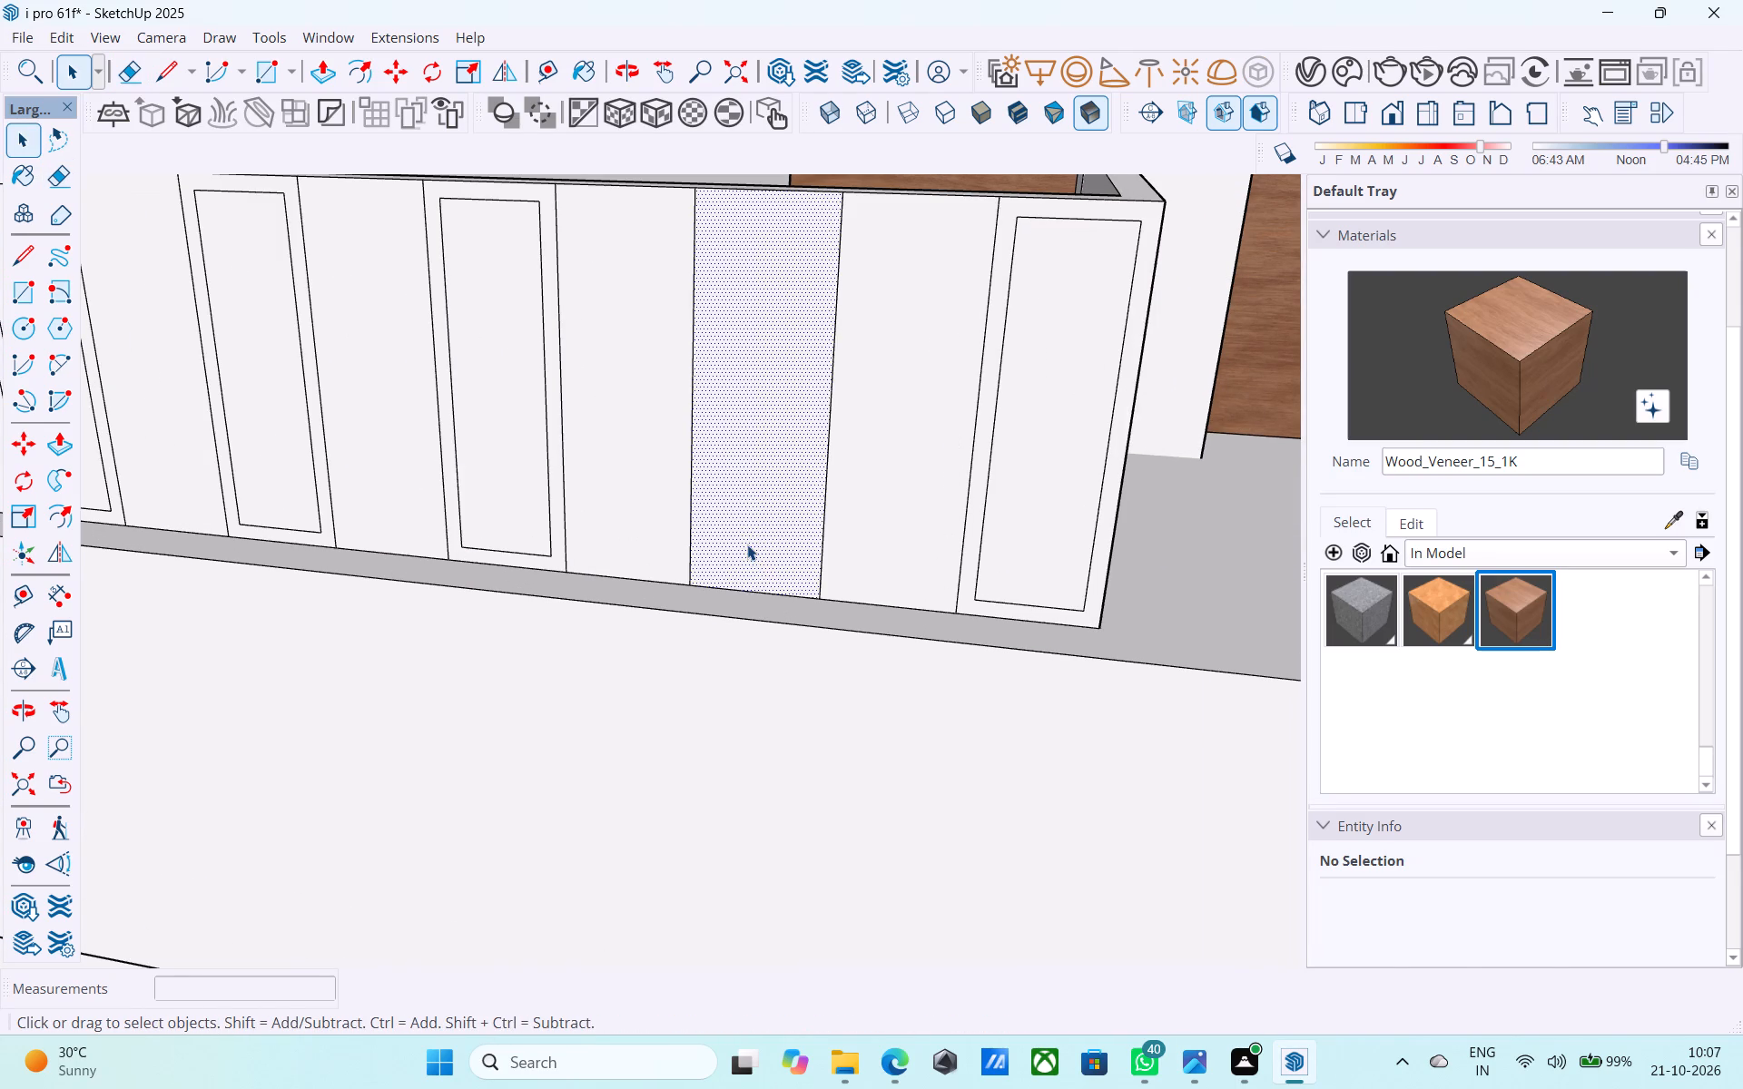
scroll(747, 544, "up", 2)
key("f")
left_click(747, 544)
type("0.5\"")
key("Return")
key("space")
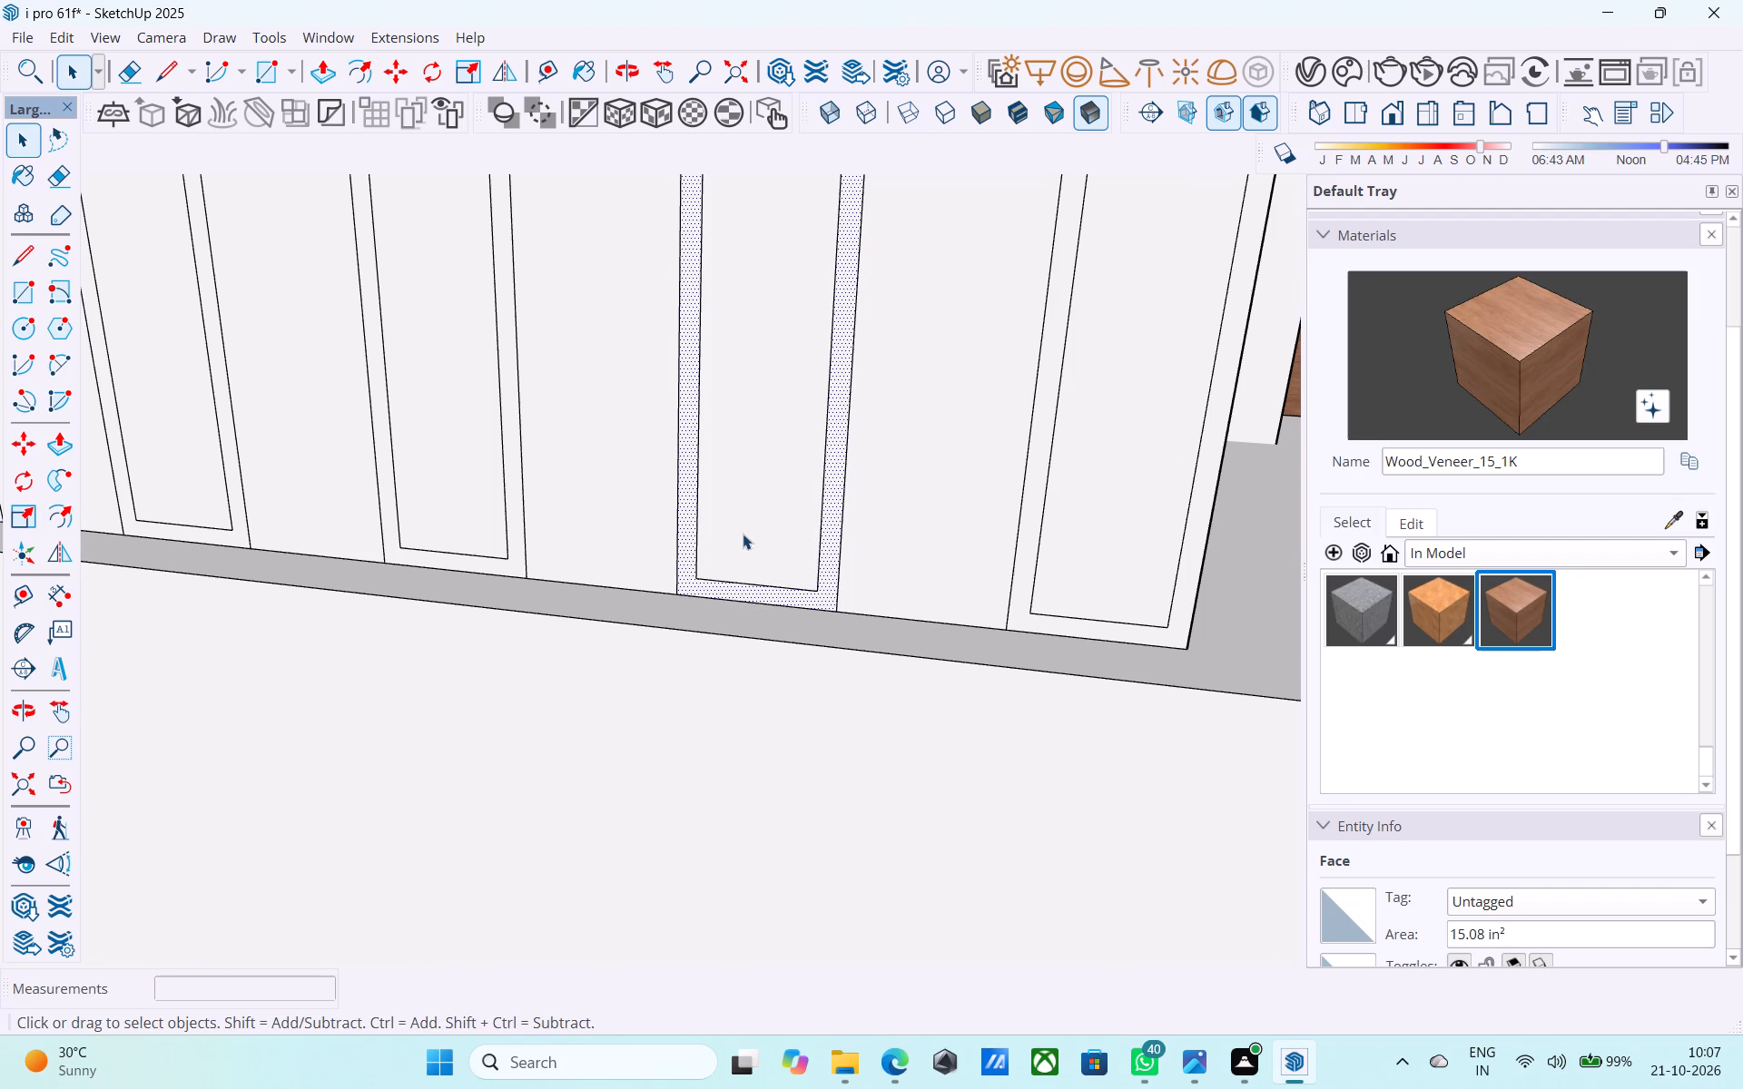
Draw a line about 4 9/16" long from the first inset's top corner to the parapet band's starting edge beside the tower.
scroll(743, 534, "down", 1)
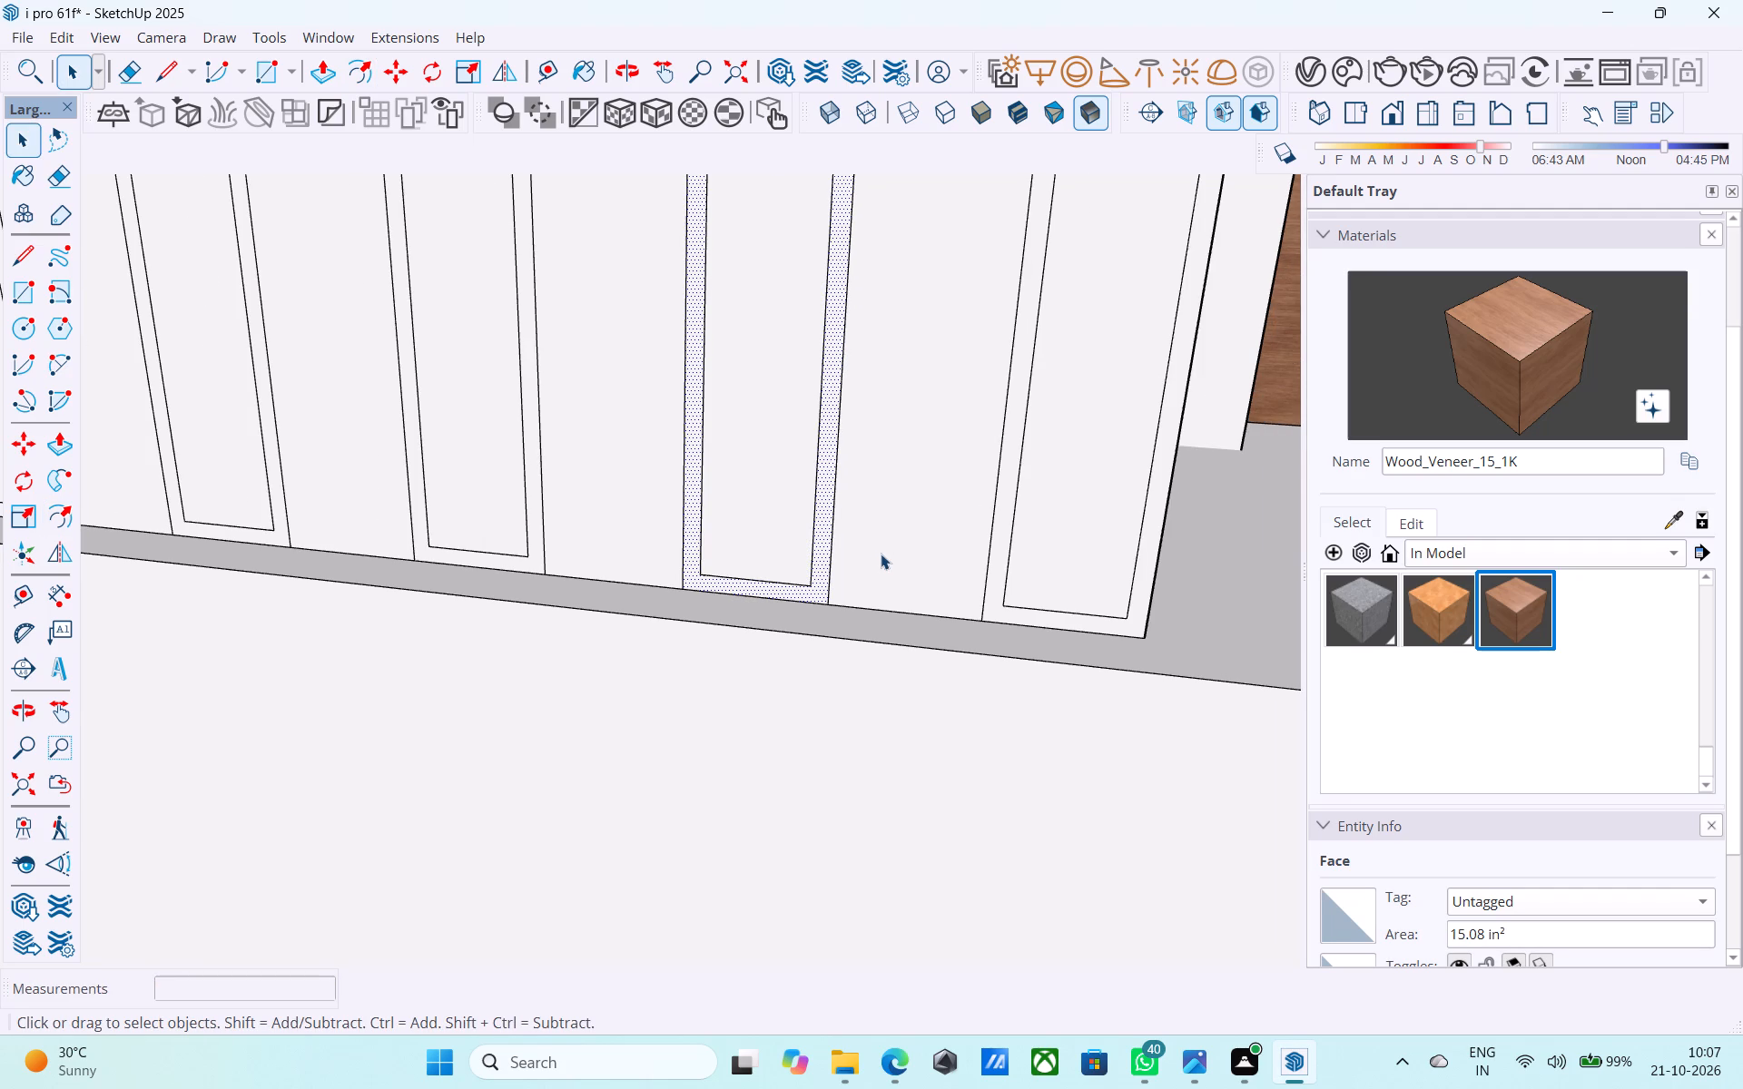
scroll(881, 554, "down", 2)
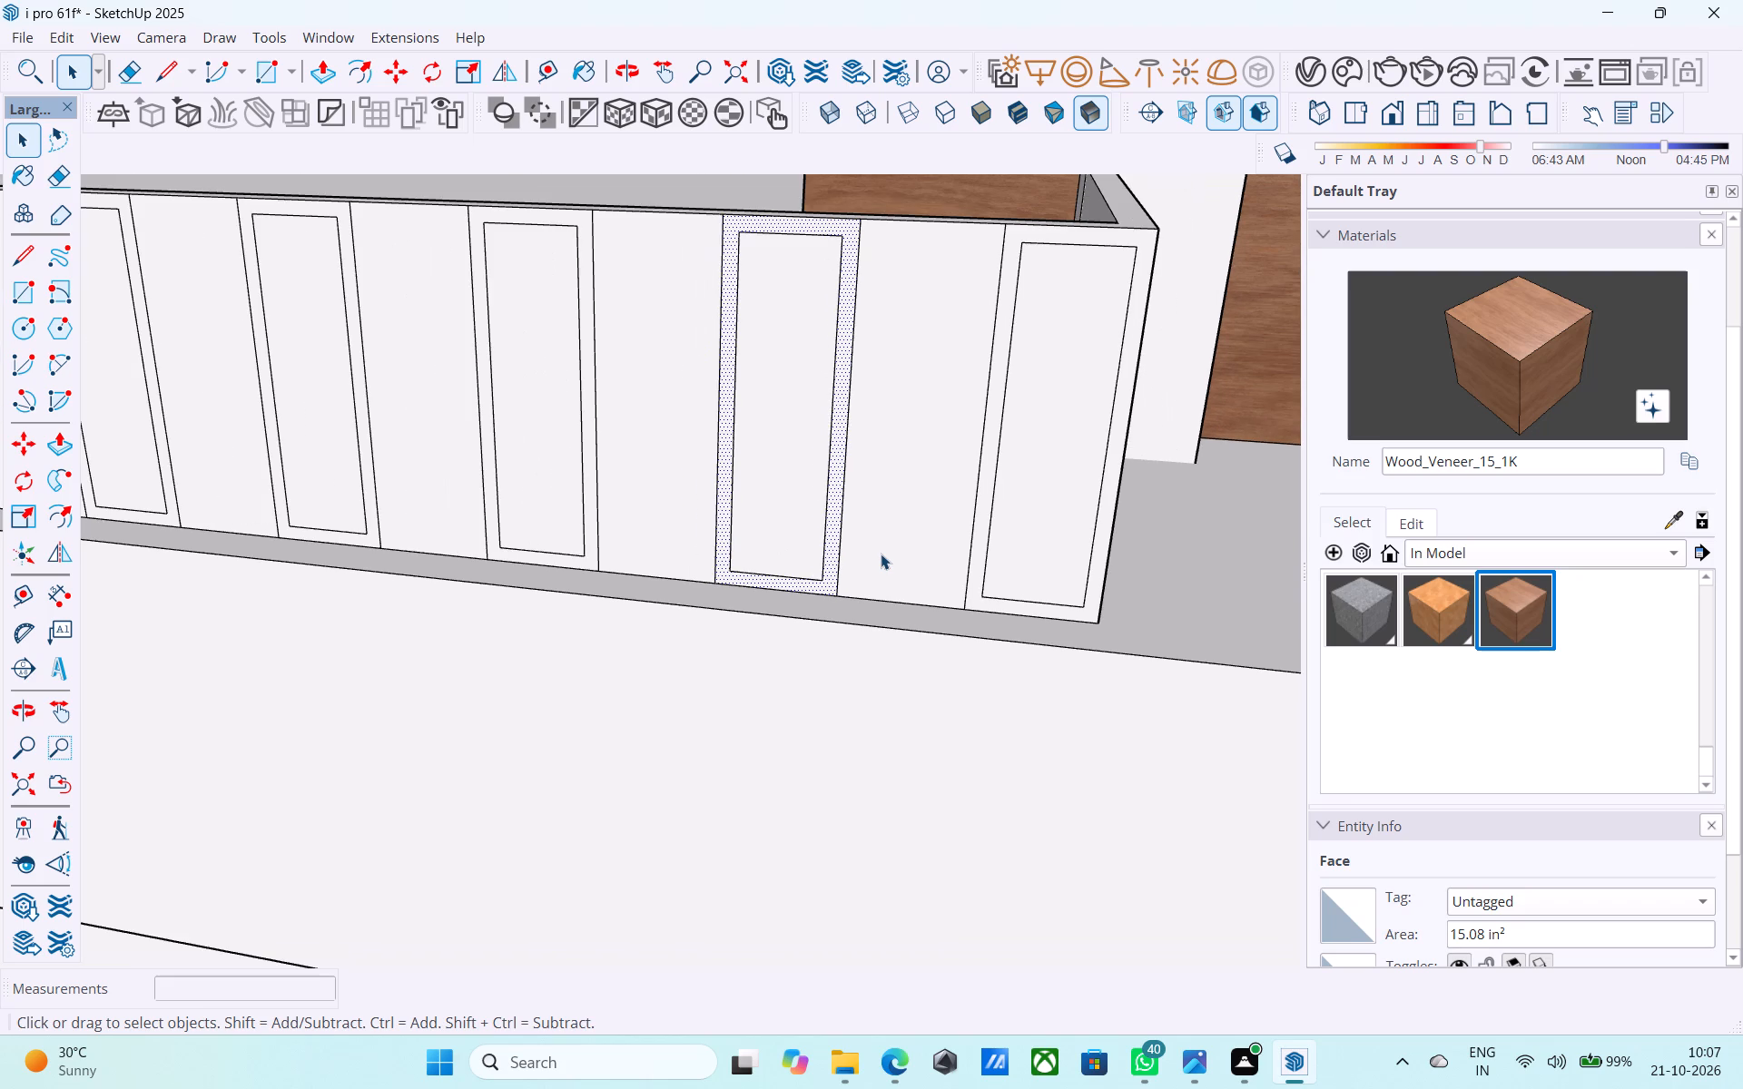
scroll(881, 554, "down", 2)
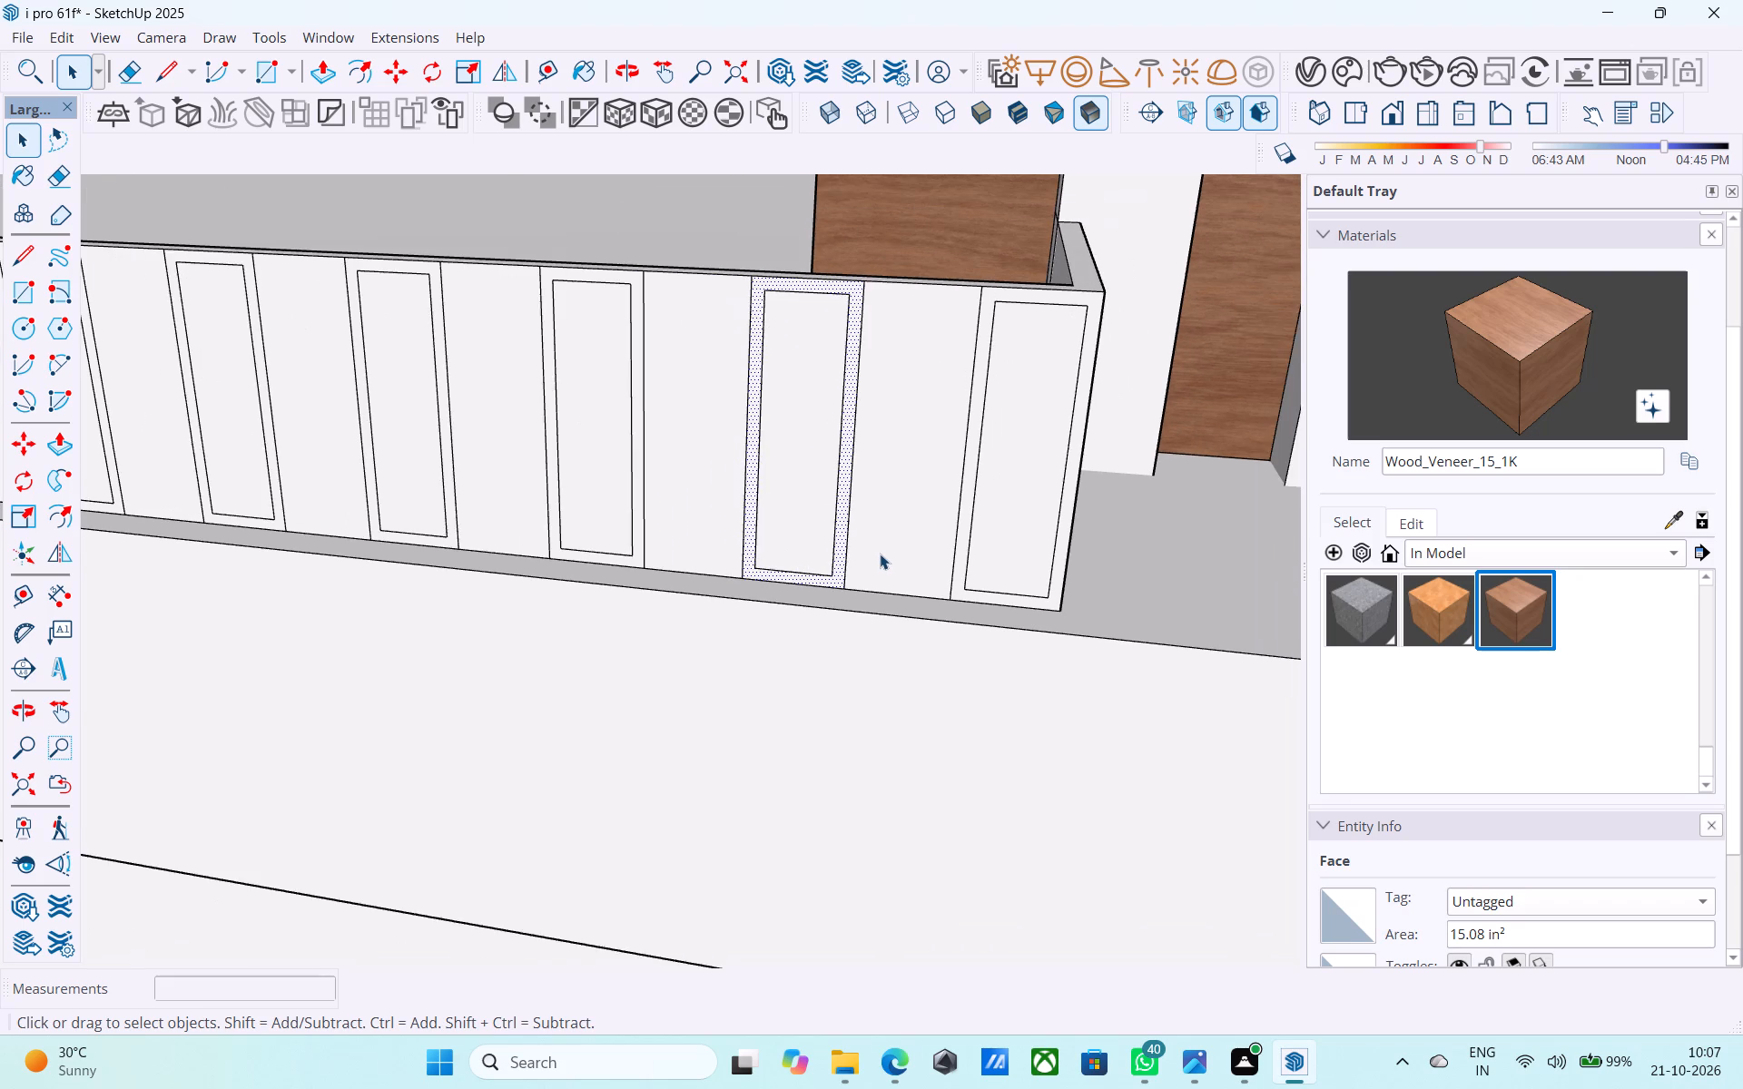
scroll(878, 554, "down", 1)
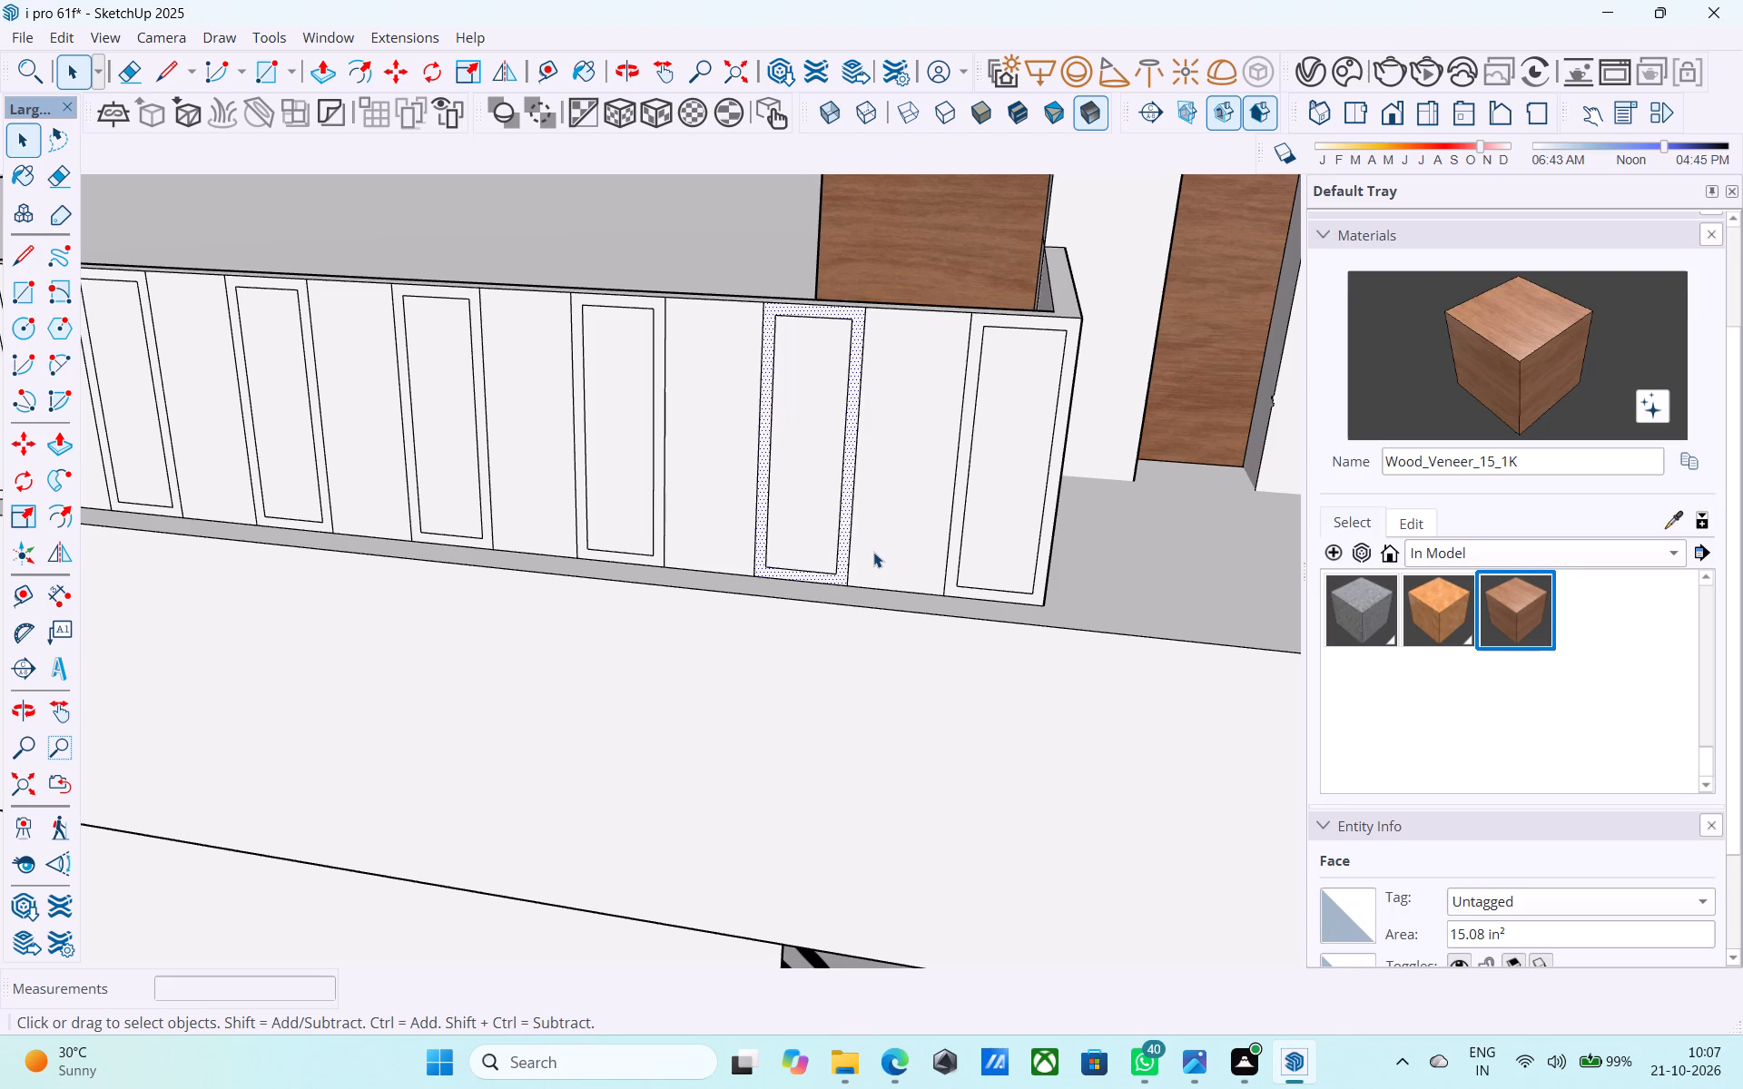
scroll(873, 552, "down", 1)
middle_click_drag(866, 544, 843, 515)
scroll(843, 515, "down", 3)
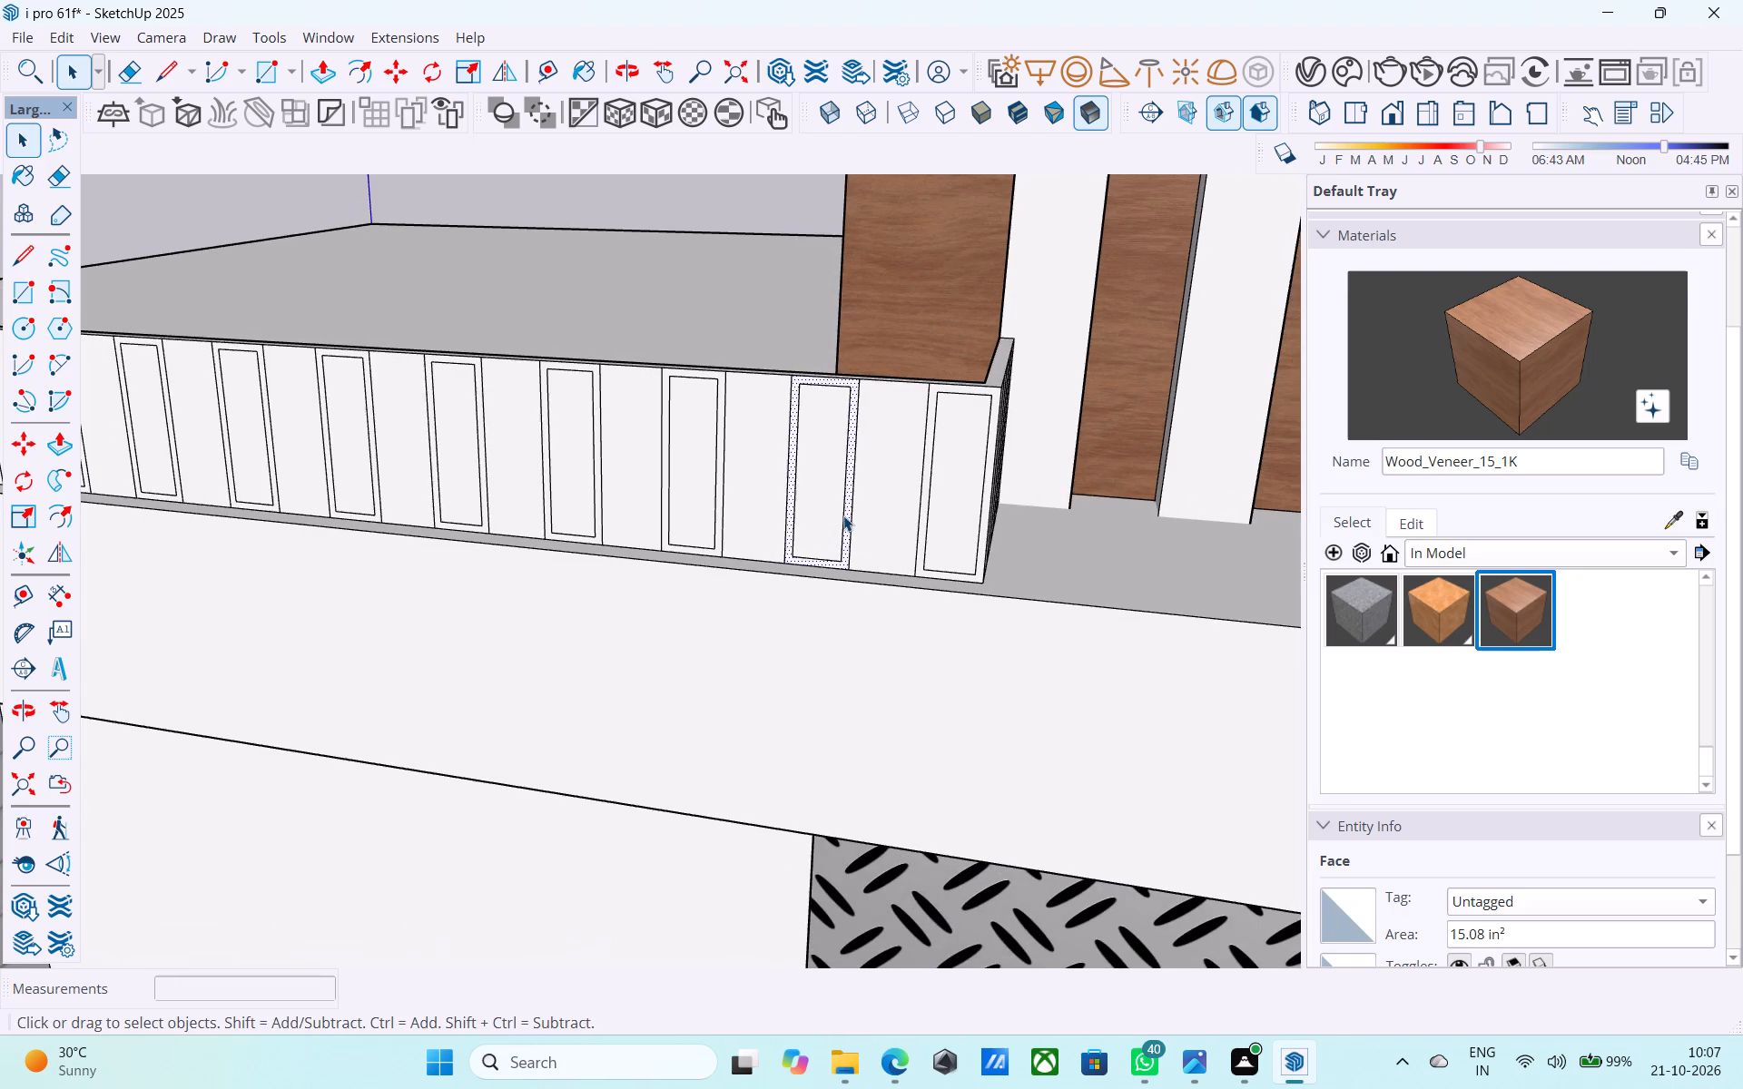
scroll(861, 534, "down", 3)
middle_click_drag(861, 530, 859, 495)
scroll(859, 470, "down", 13)
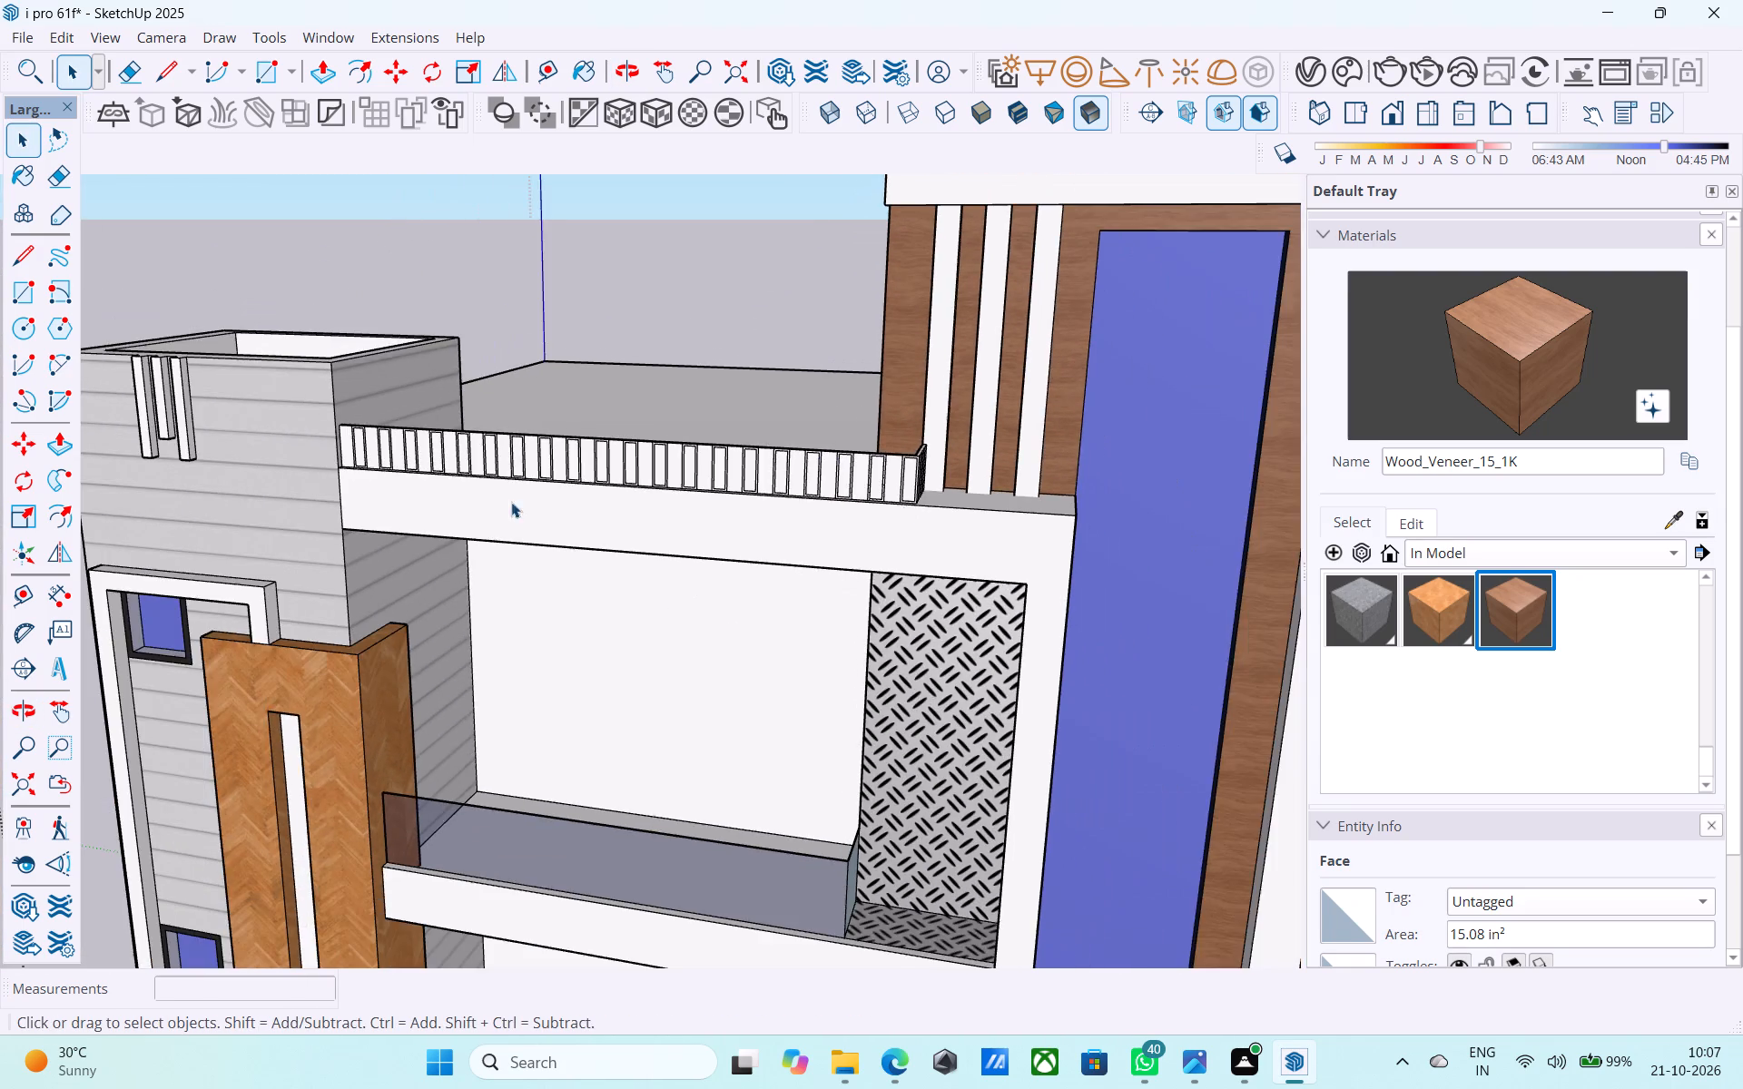
scroll(361, 514, "up", 20)
middle_click_drag(320, 388, 355, 421)
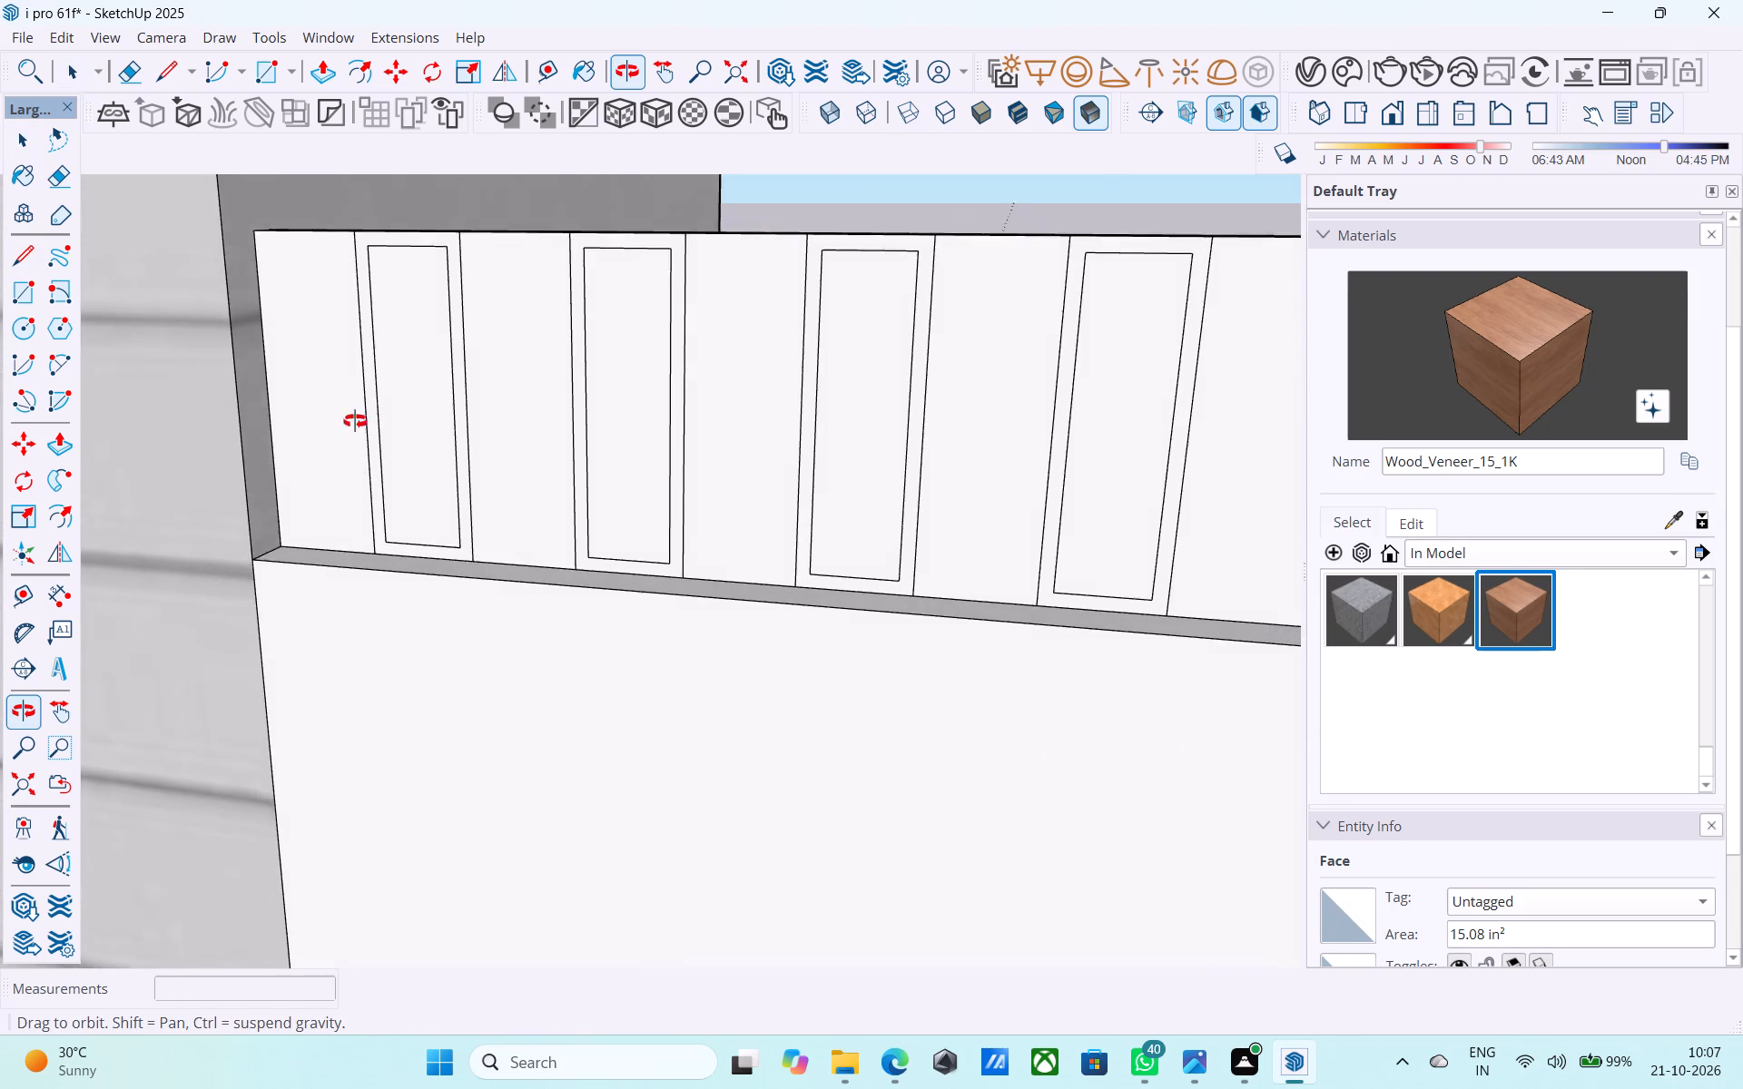
middle_click_drag(355, 421, 396, 455)
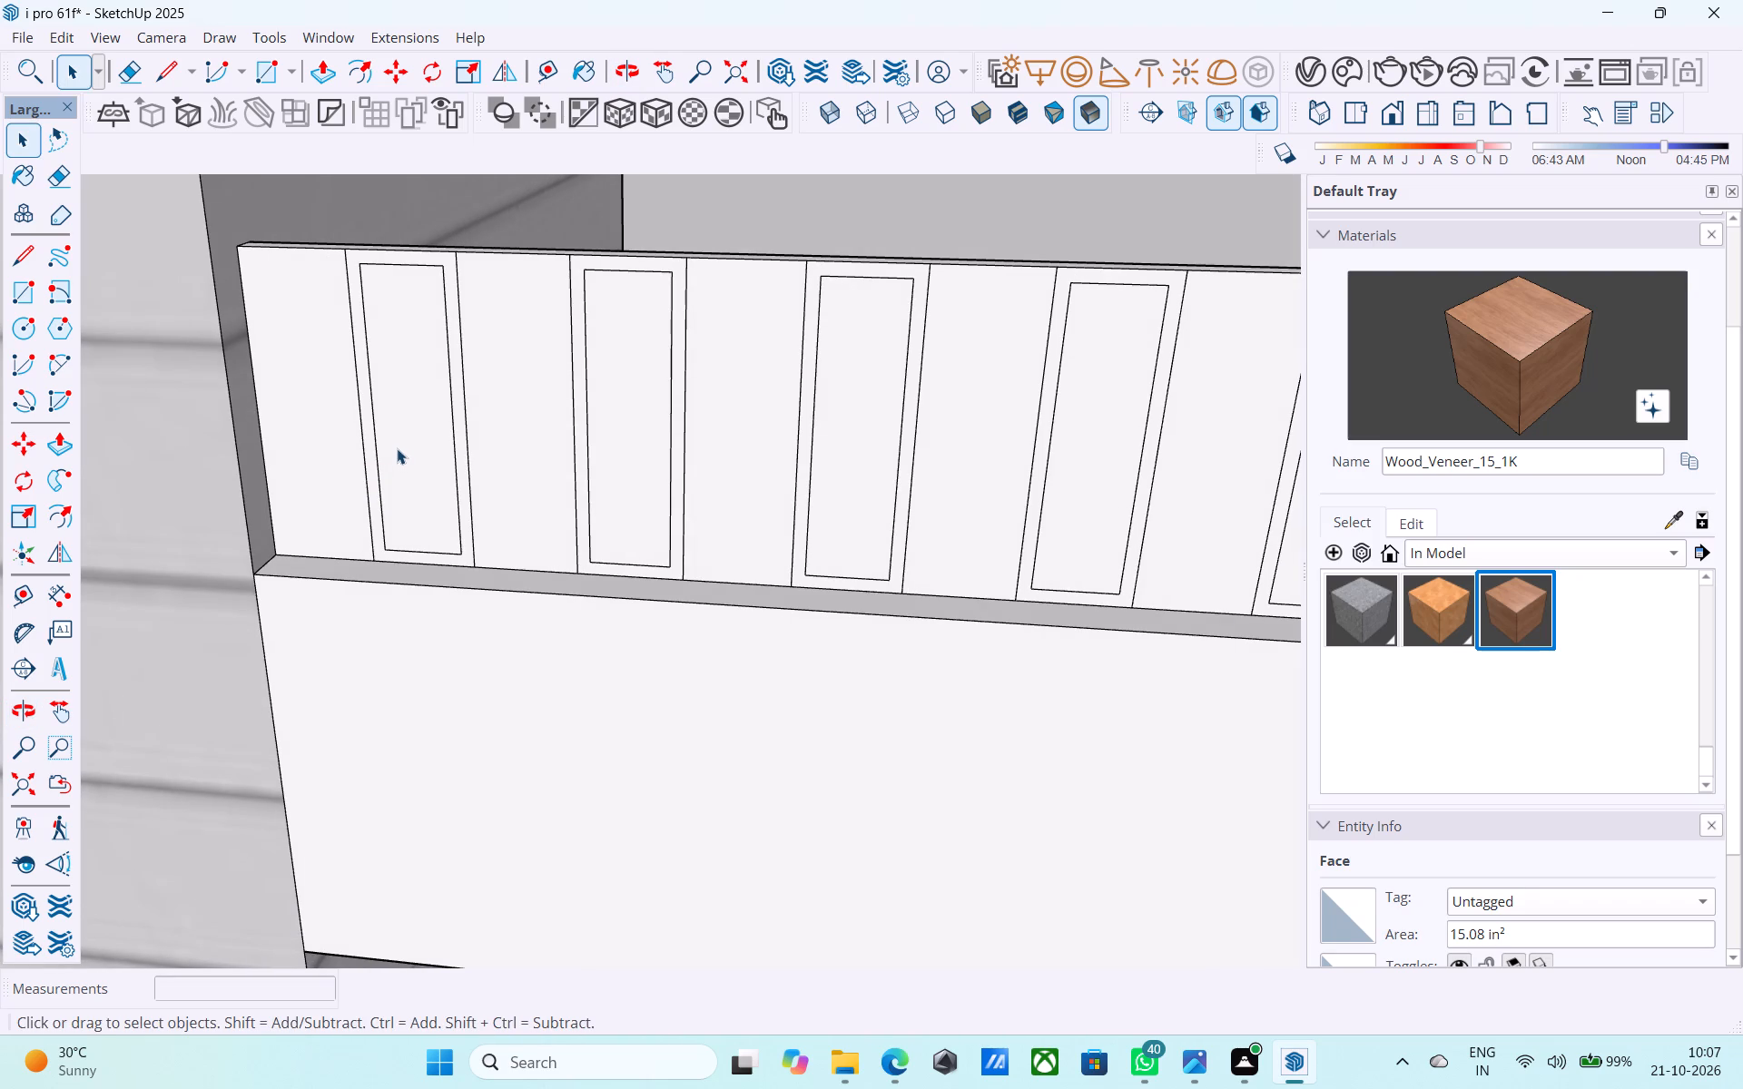
scroll(394, 446, "down", 5)
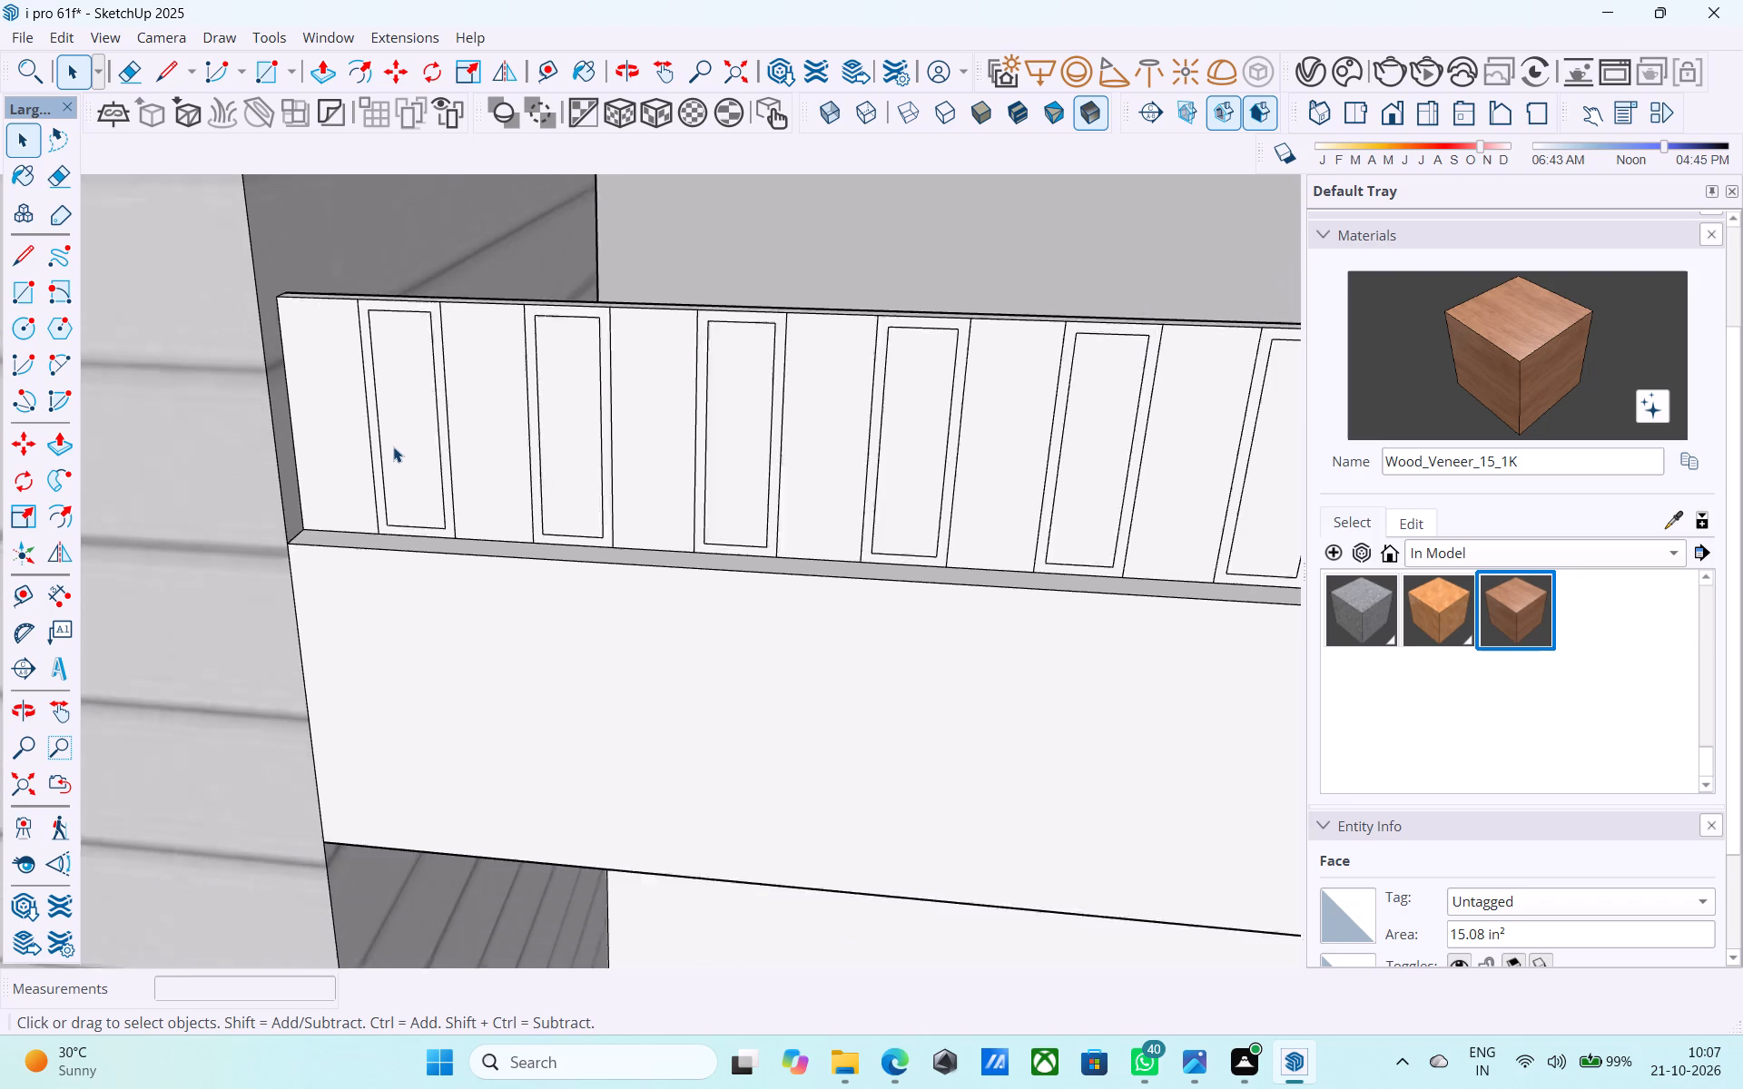
middle_click_drag(374, 467, 352, 474)
scroll(352, 474, "up", 1)
scroll(315, 367, "up", 2)
key("l")
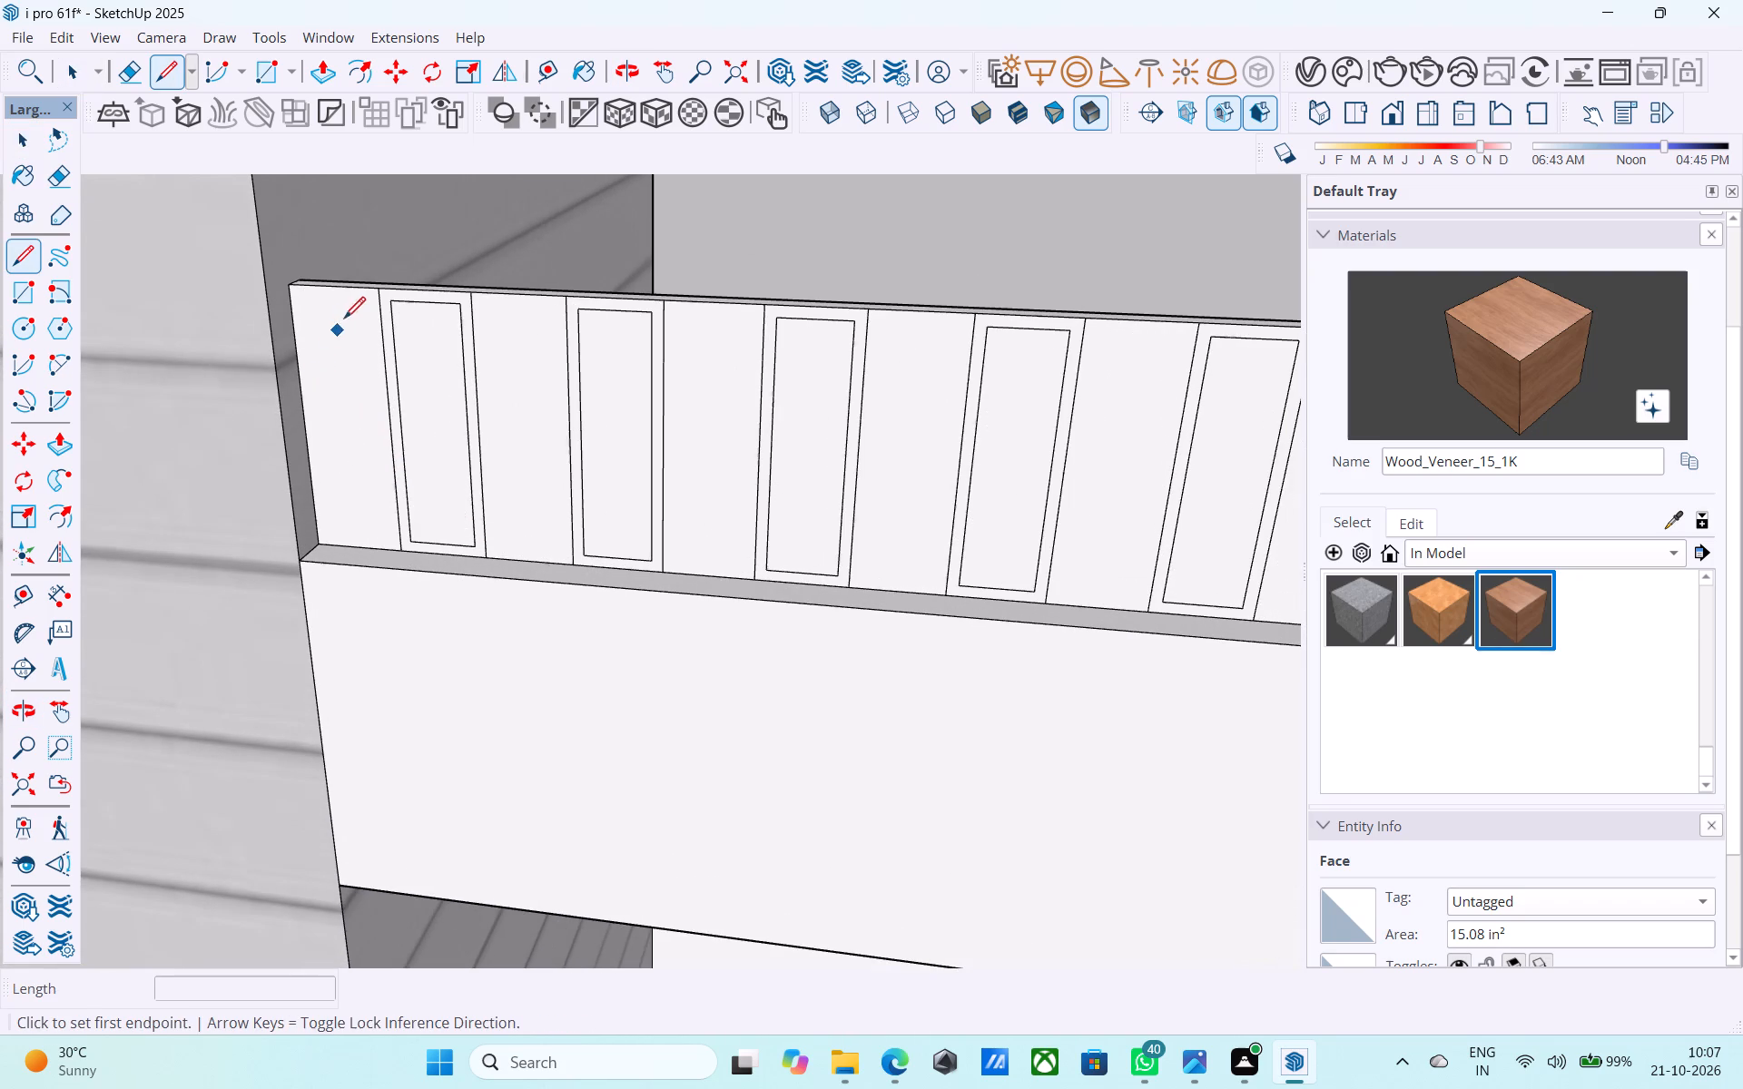
scroll(348, 316, "up", 3)
left_click(402, 302)
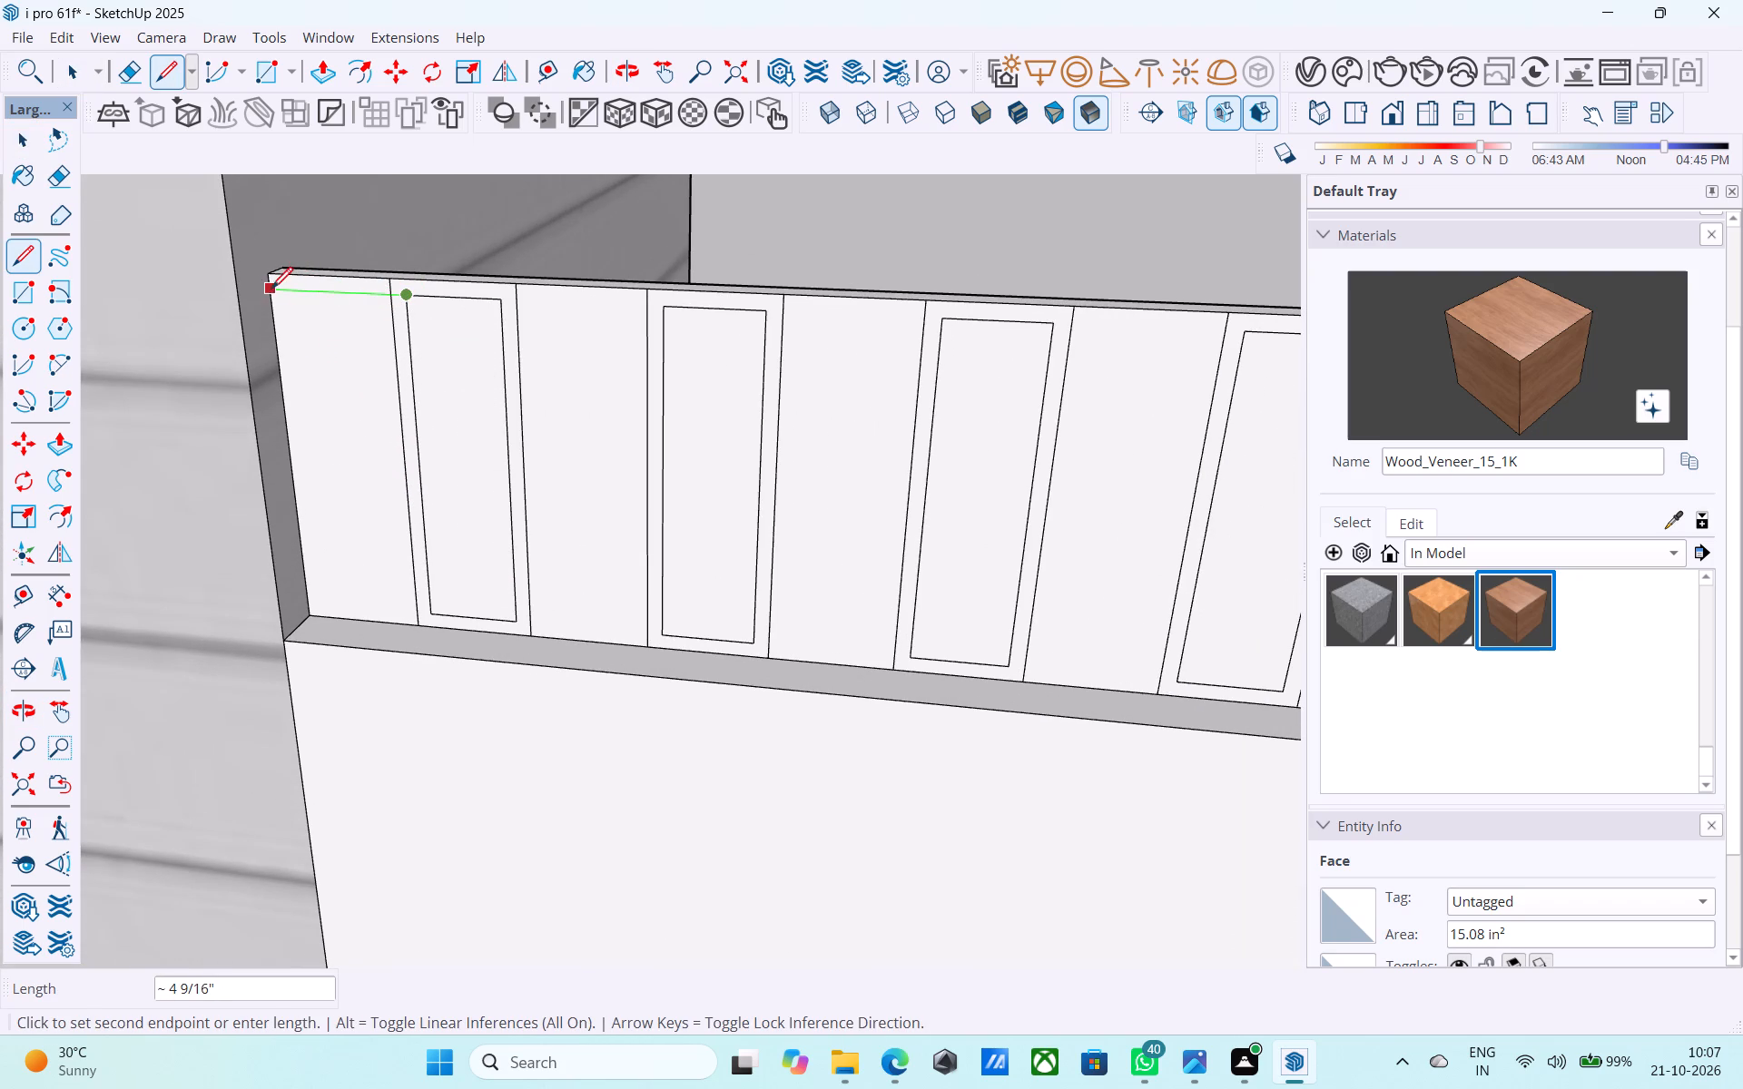
left_click(271, 290)
Draw a line along the parapet band's front, level with the inset tops, from its starting edge to the end corner.
left_click(265, 285)
scroll(85, 417, "down", 4)
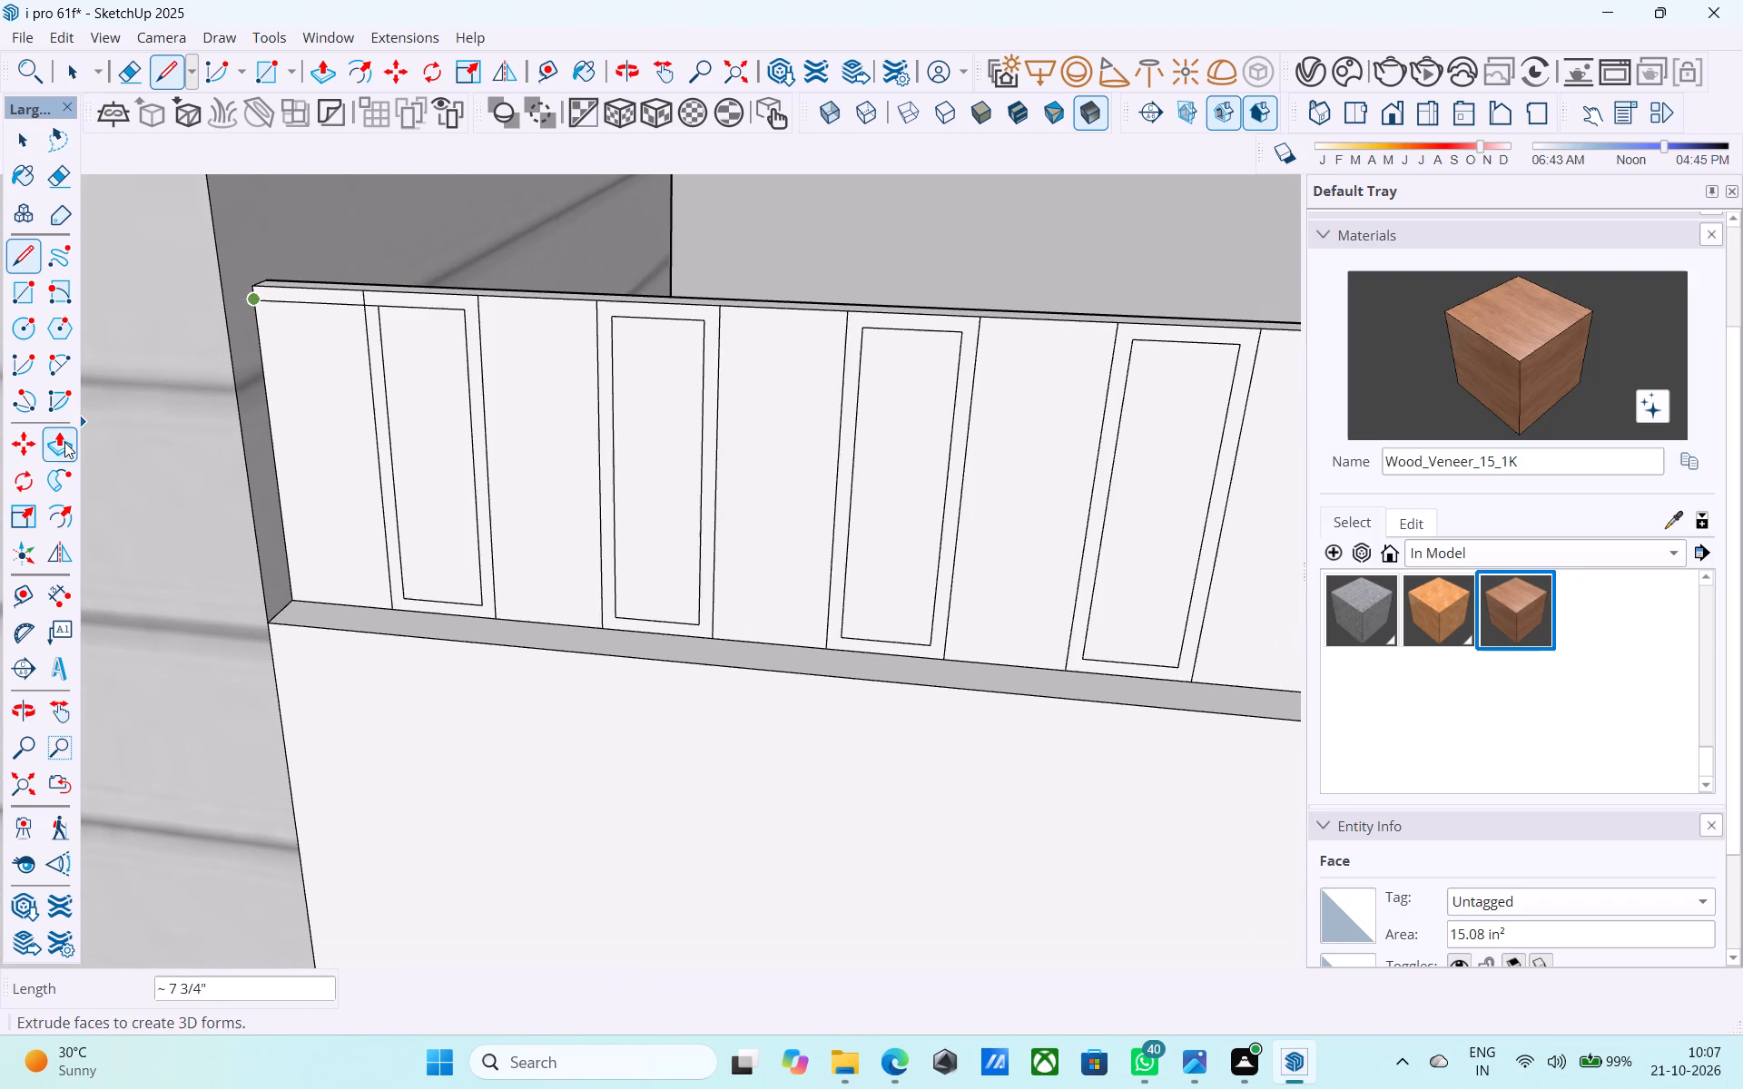
scroll(64, 442, "down", 20)
scroll(64, 442, "down", 6)
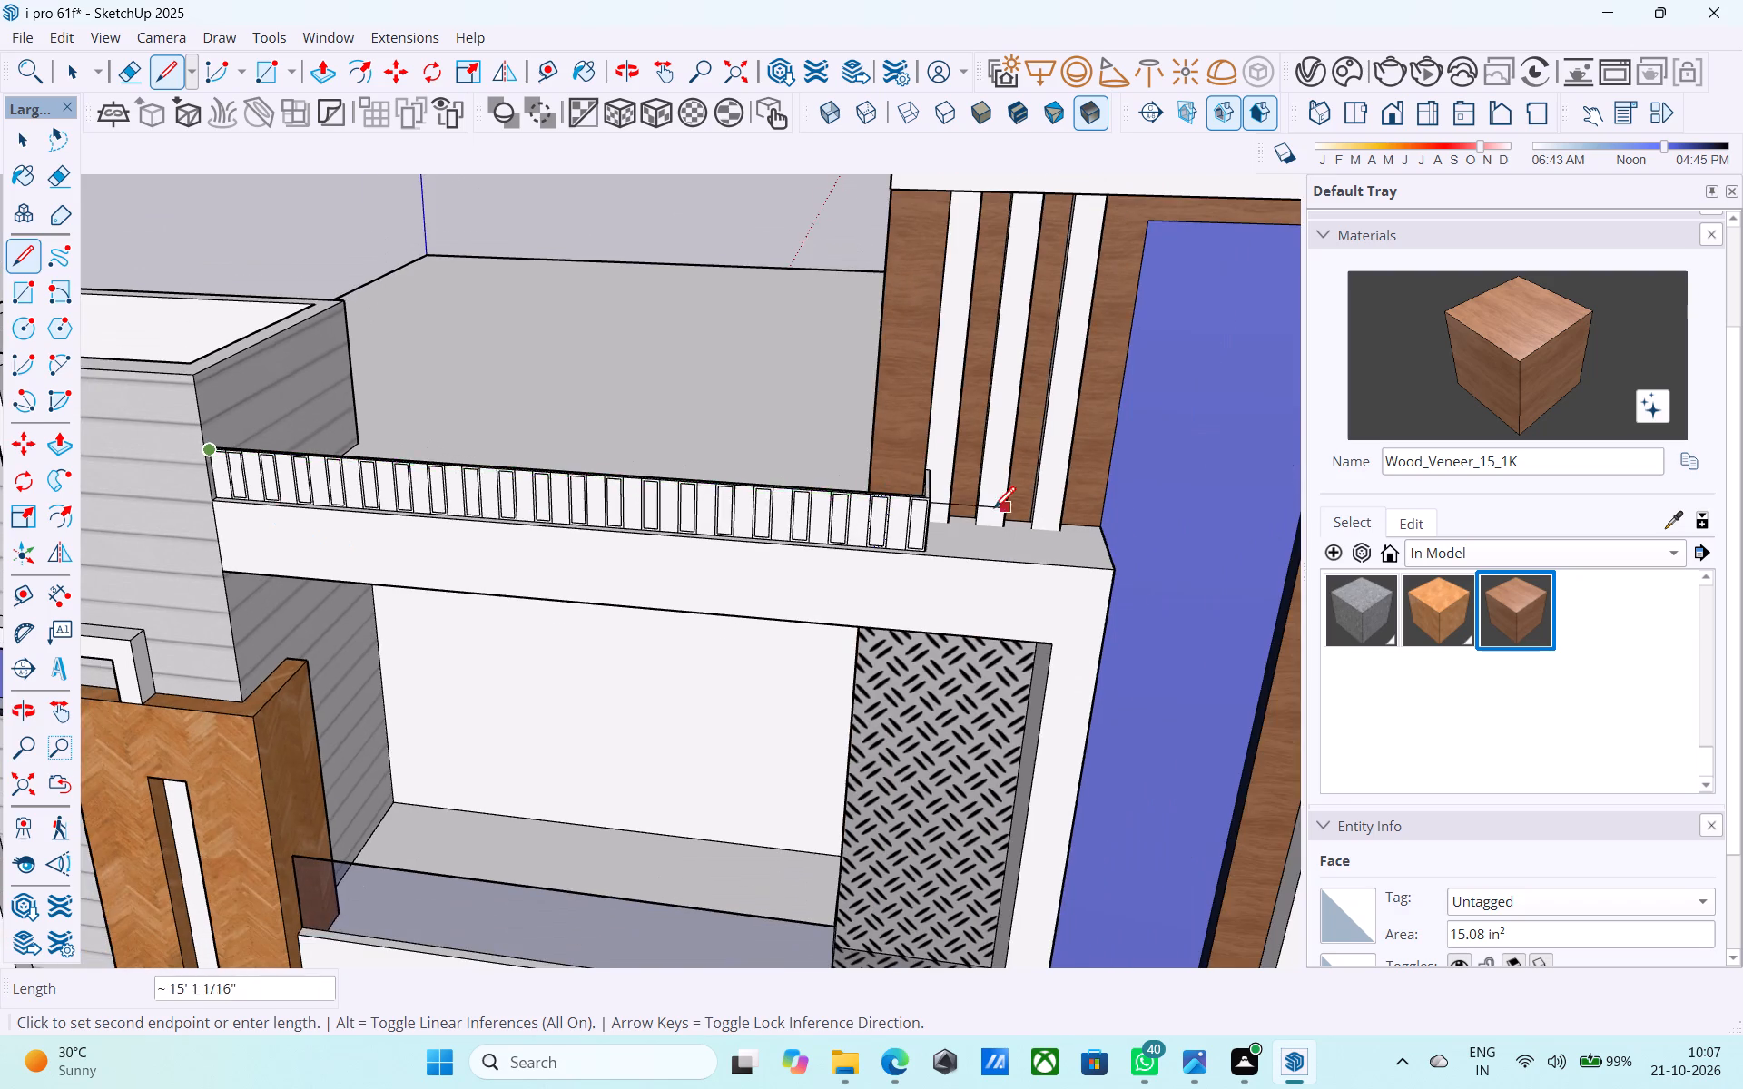
scroll(981, 515, "up", 17)
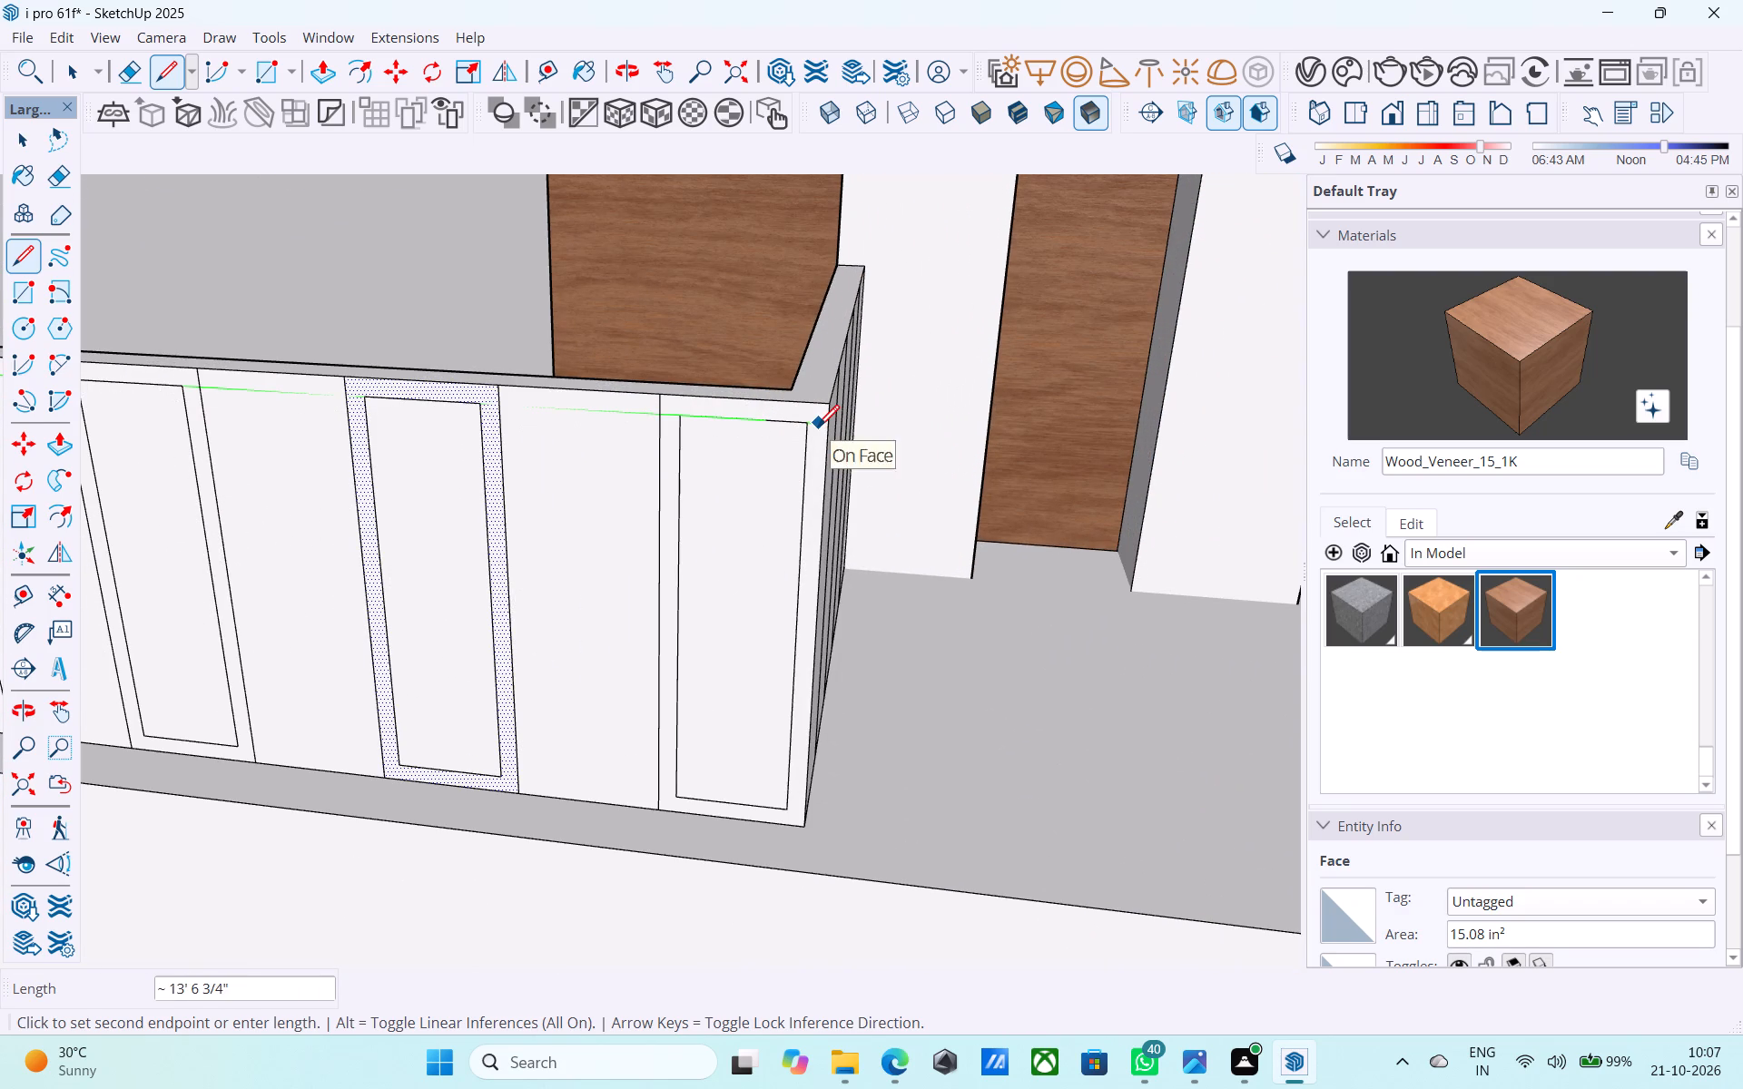
left_click(824, 428)
Continue the line around the corner across the parapet's short return side, about 1' 6" long, to its far edge.
middle_click_drag(822, 427, 511, 424)
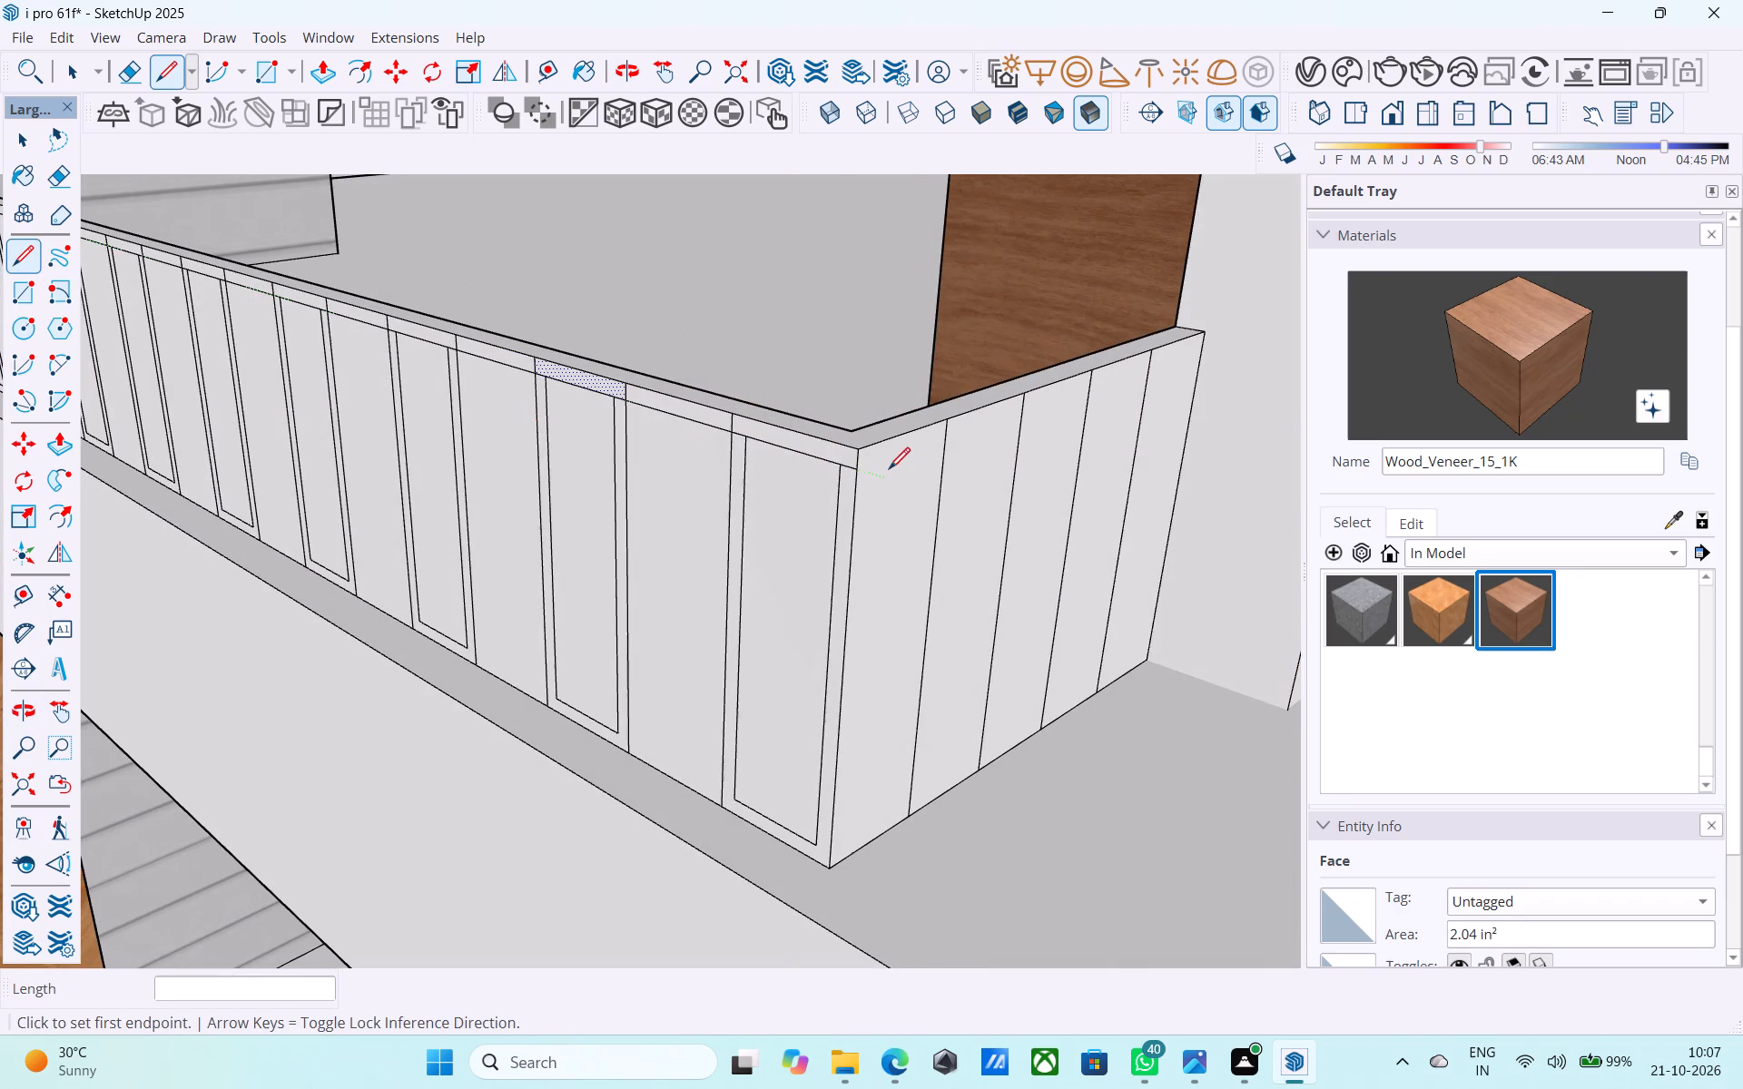
left_click(862, 472)
scroll(473, 505, "down", 6)
scroll(888, 421, "up", 5)
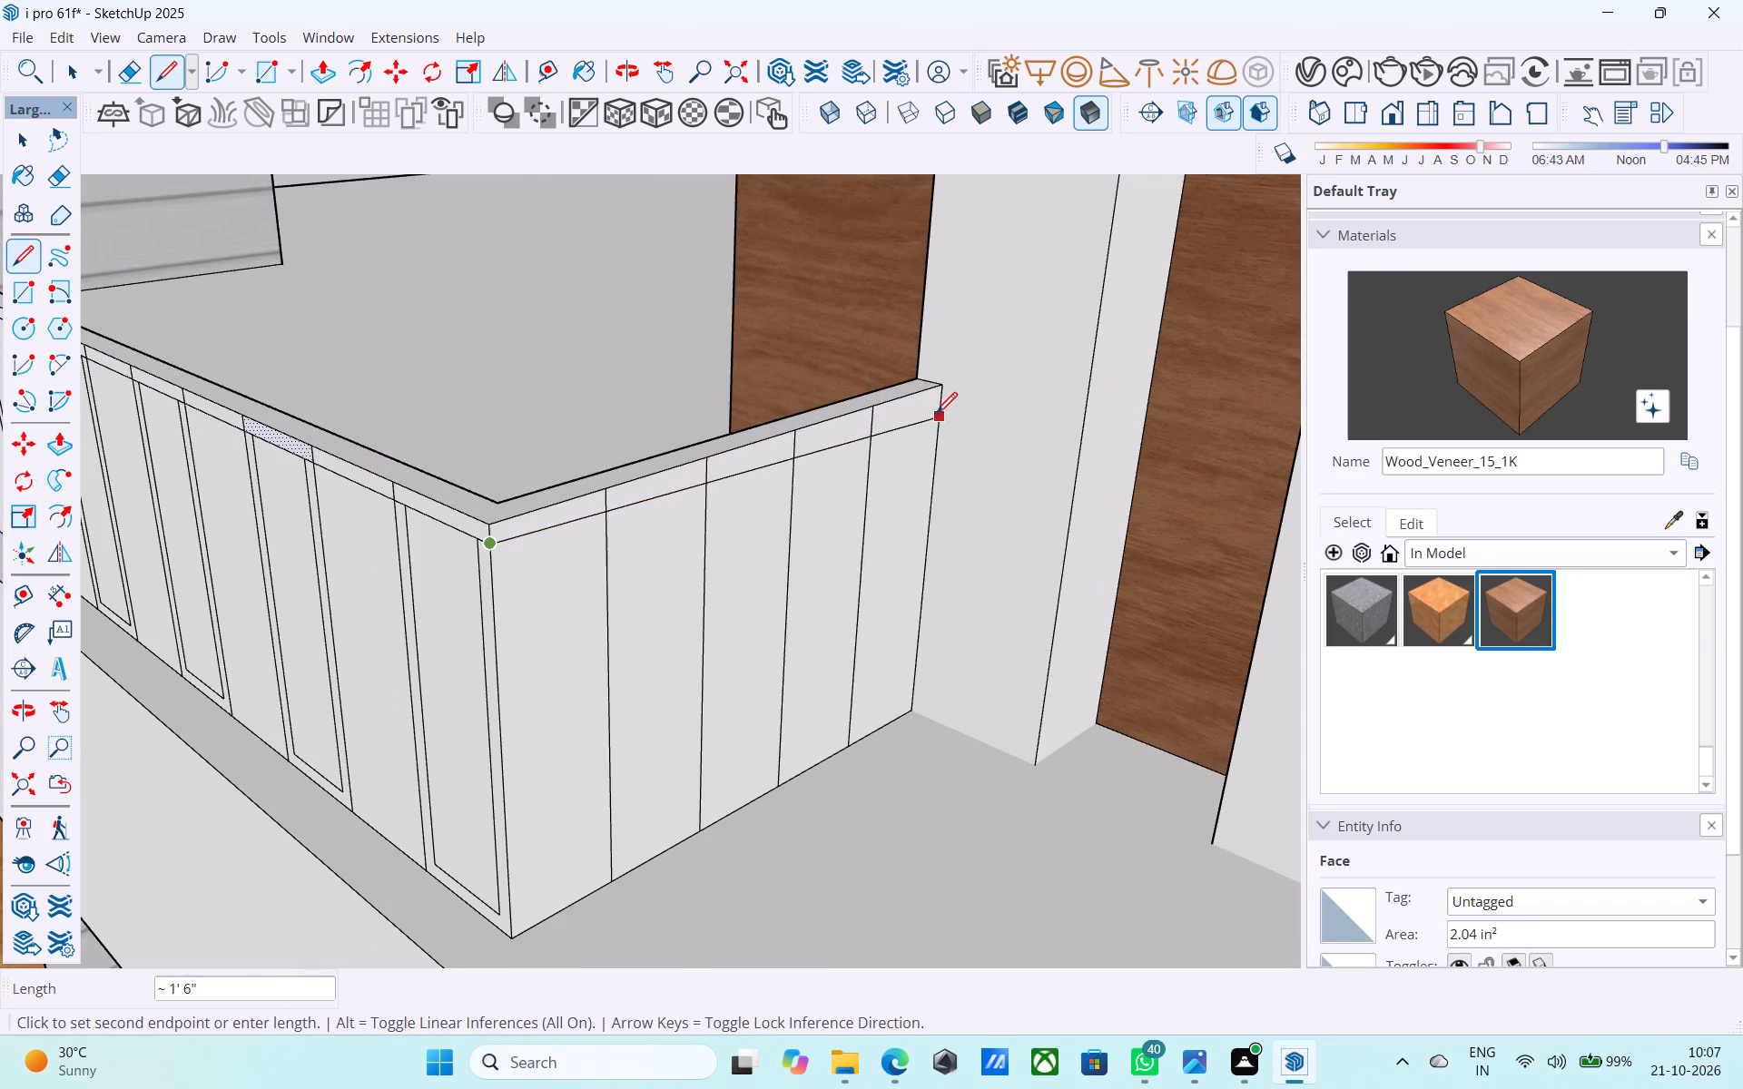
left_click(939, 407)
key("space")
Examine the facade and the parapet band's strips from several angles and distances.
scroll(937, 407, "down", 11)
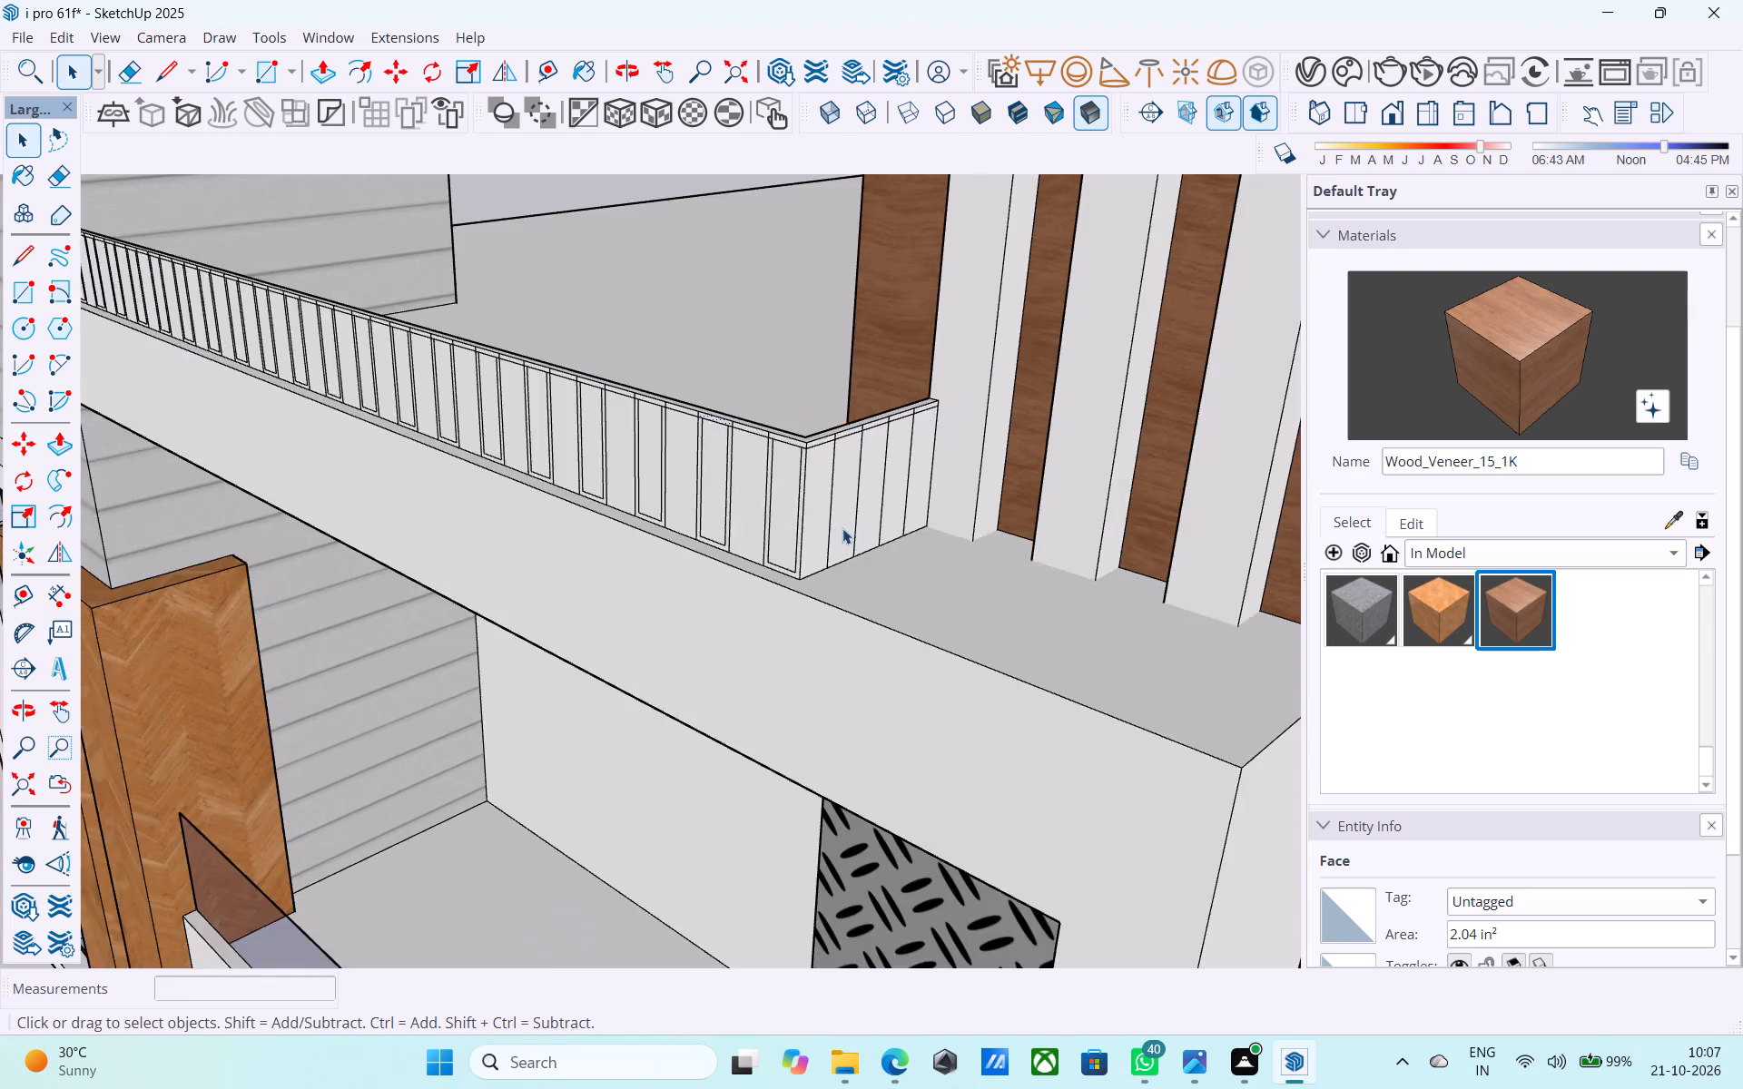
middle_click_drag(841, 528, 980, 473)
scroll(1049, 415, "down", 6)
scroll(536, 528, "down", 10)
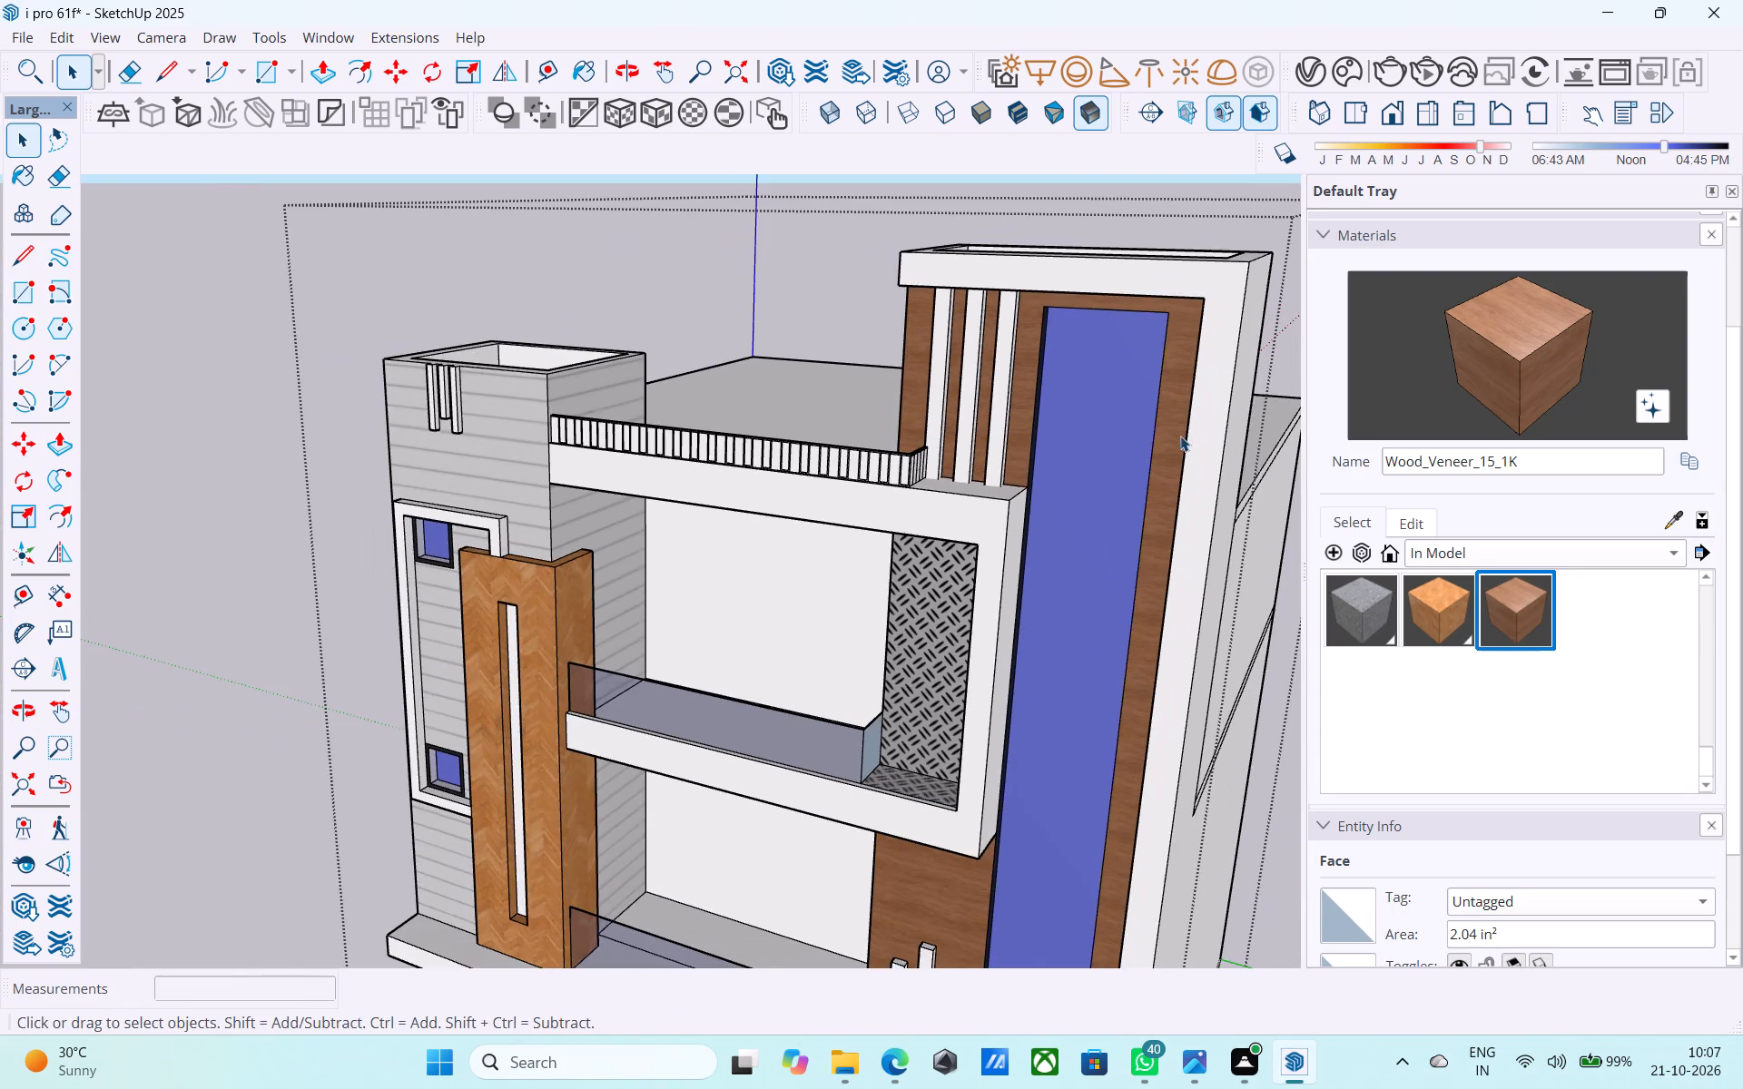
scroll(1178, 434, "down", 5)
middle_click_drag(873, 490, 939, 437)
scroll(822, 416, "up", 5)
scroll(547, 325, "down", 5)
middle_click(979, 401)
scroll(986, 325, "up", 4)
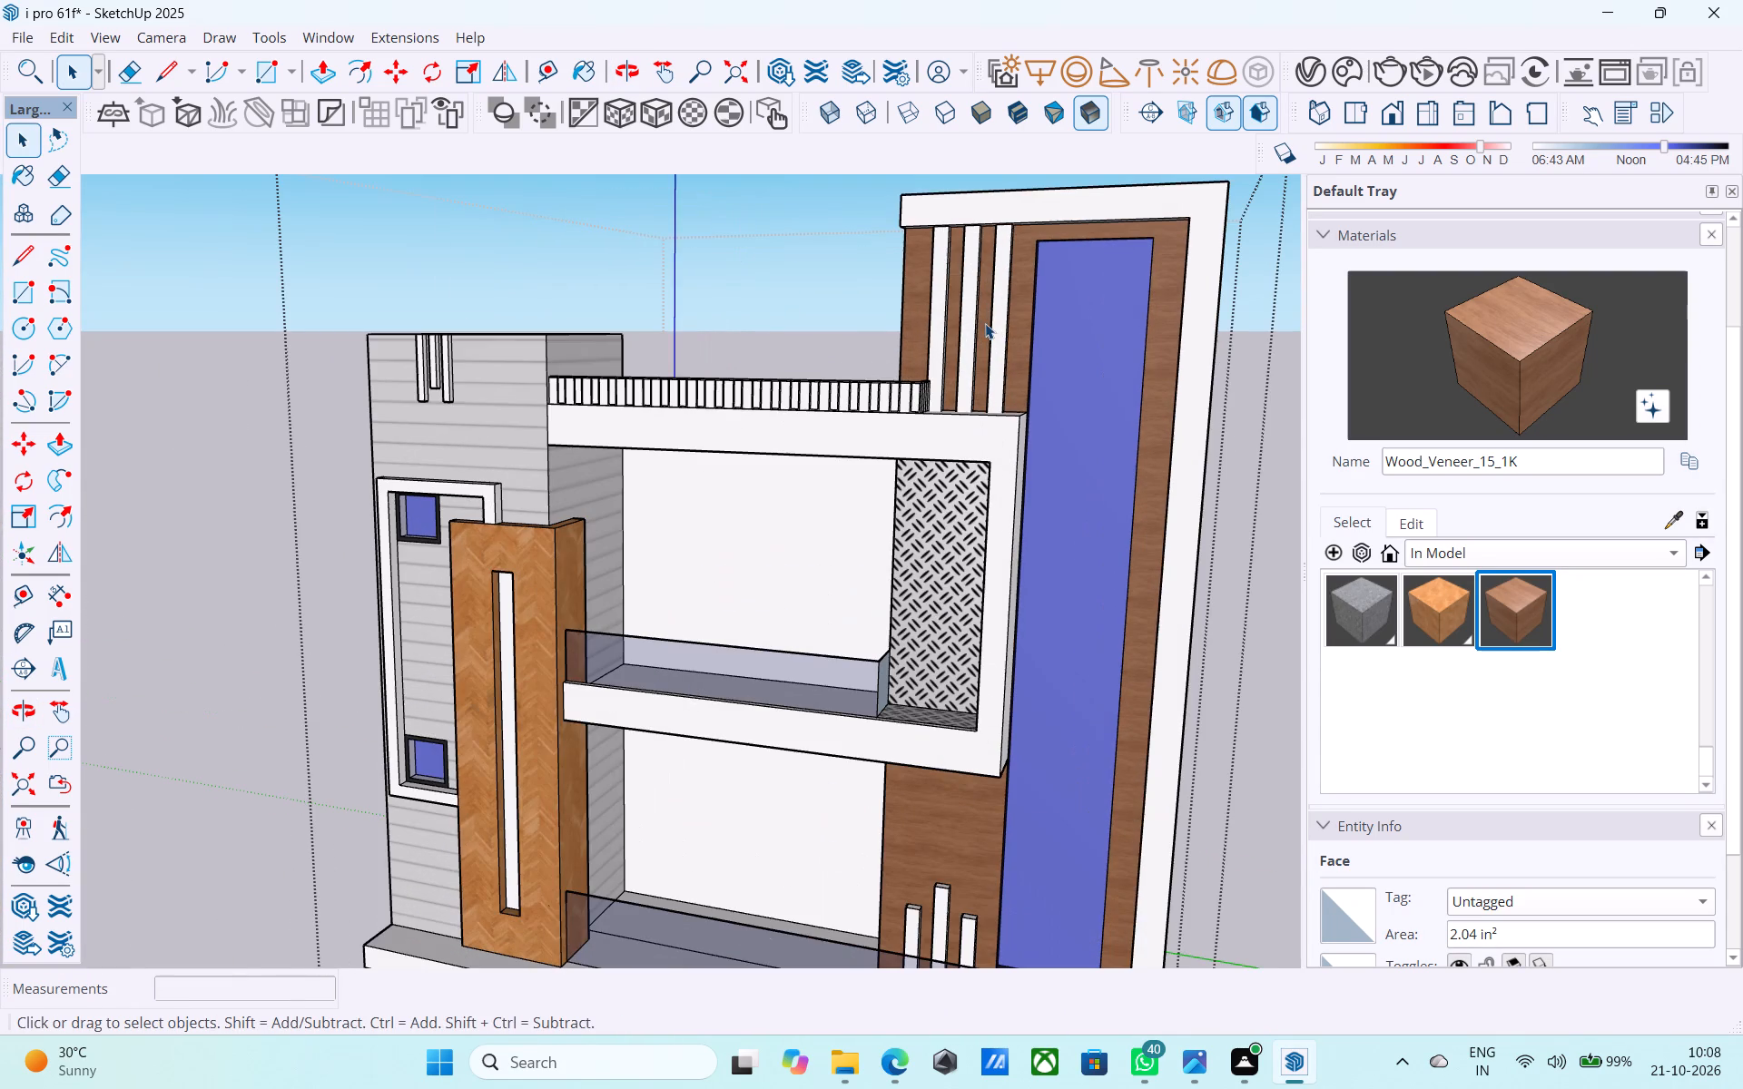
scroll(985, 323, "down", 1)
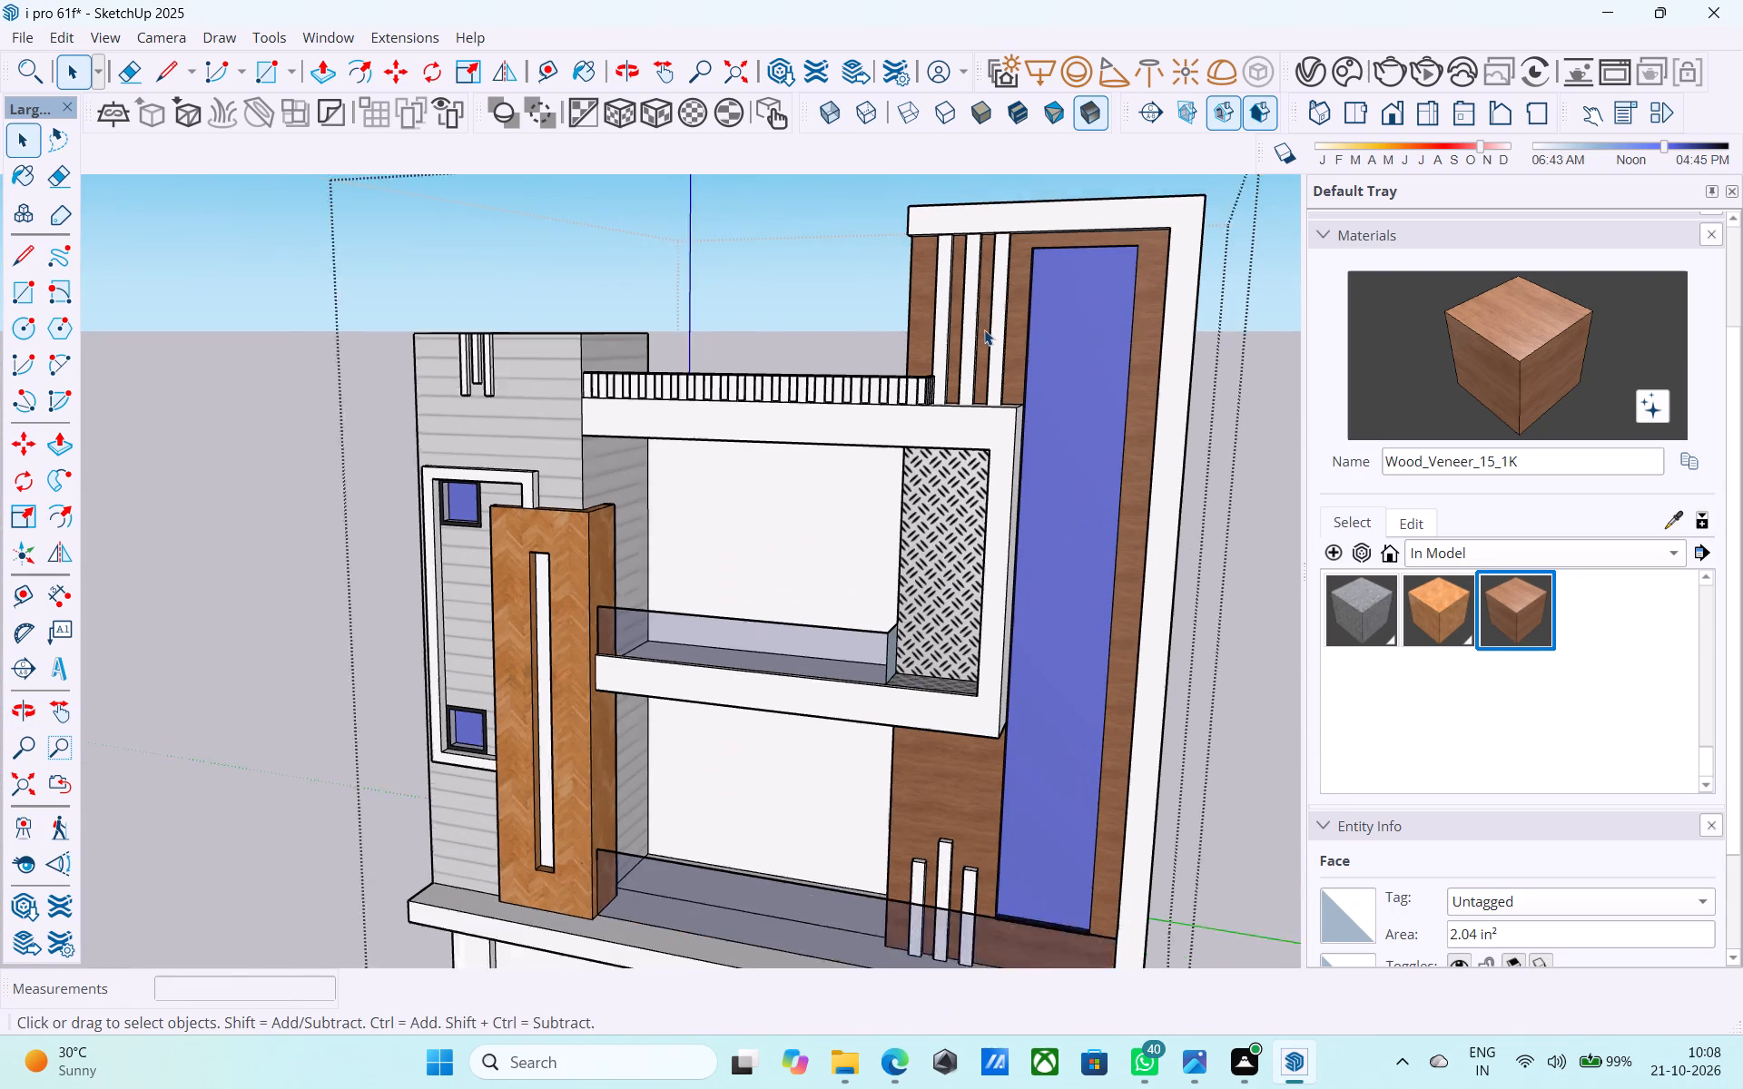
scroll(984, 329, "down", 1)
scroll(626, 459, "up", 11)
scroll(646, 361, "down", 6)
scroll(642, 370, "up", 2)
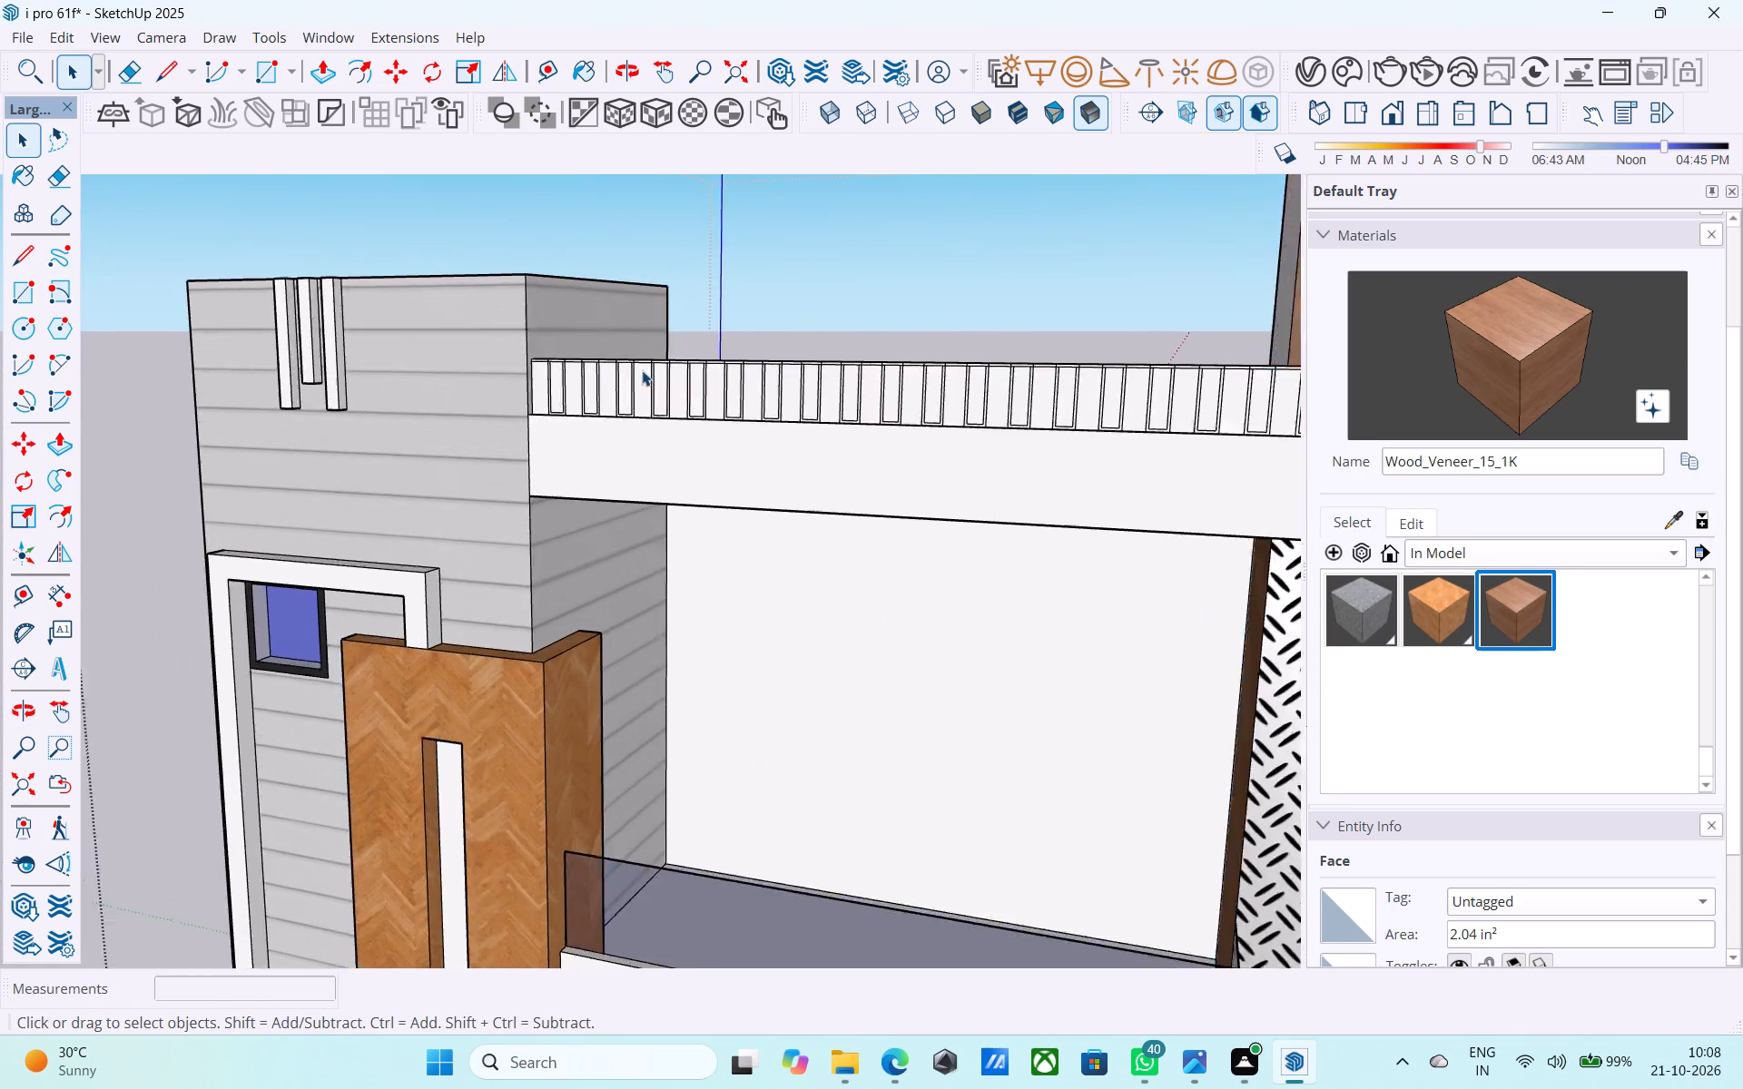
scroll(642, 370, "up", 8)
middle_click_drag(622, 388, 843, 463)
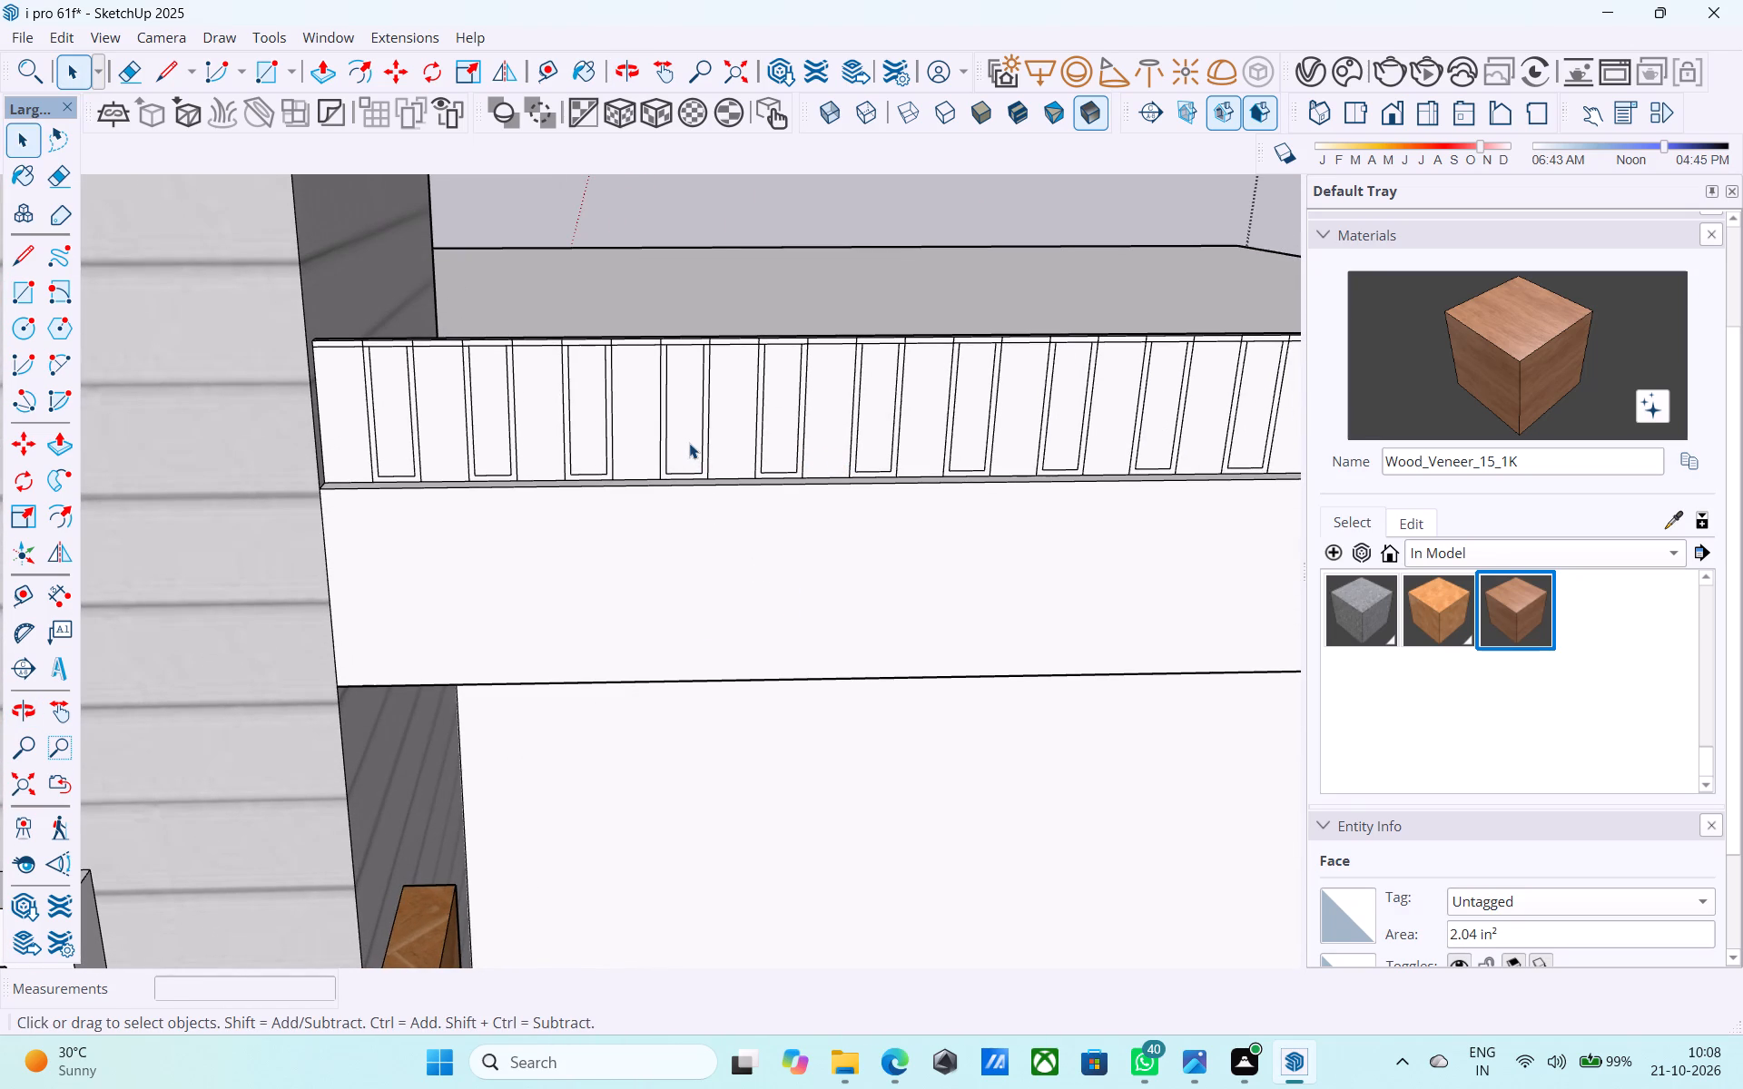
scroll(689, 438, "up", 3)
scroll(689, 438, "down", 6)
middle_click_drag(689, 437, 709, 538)
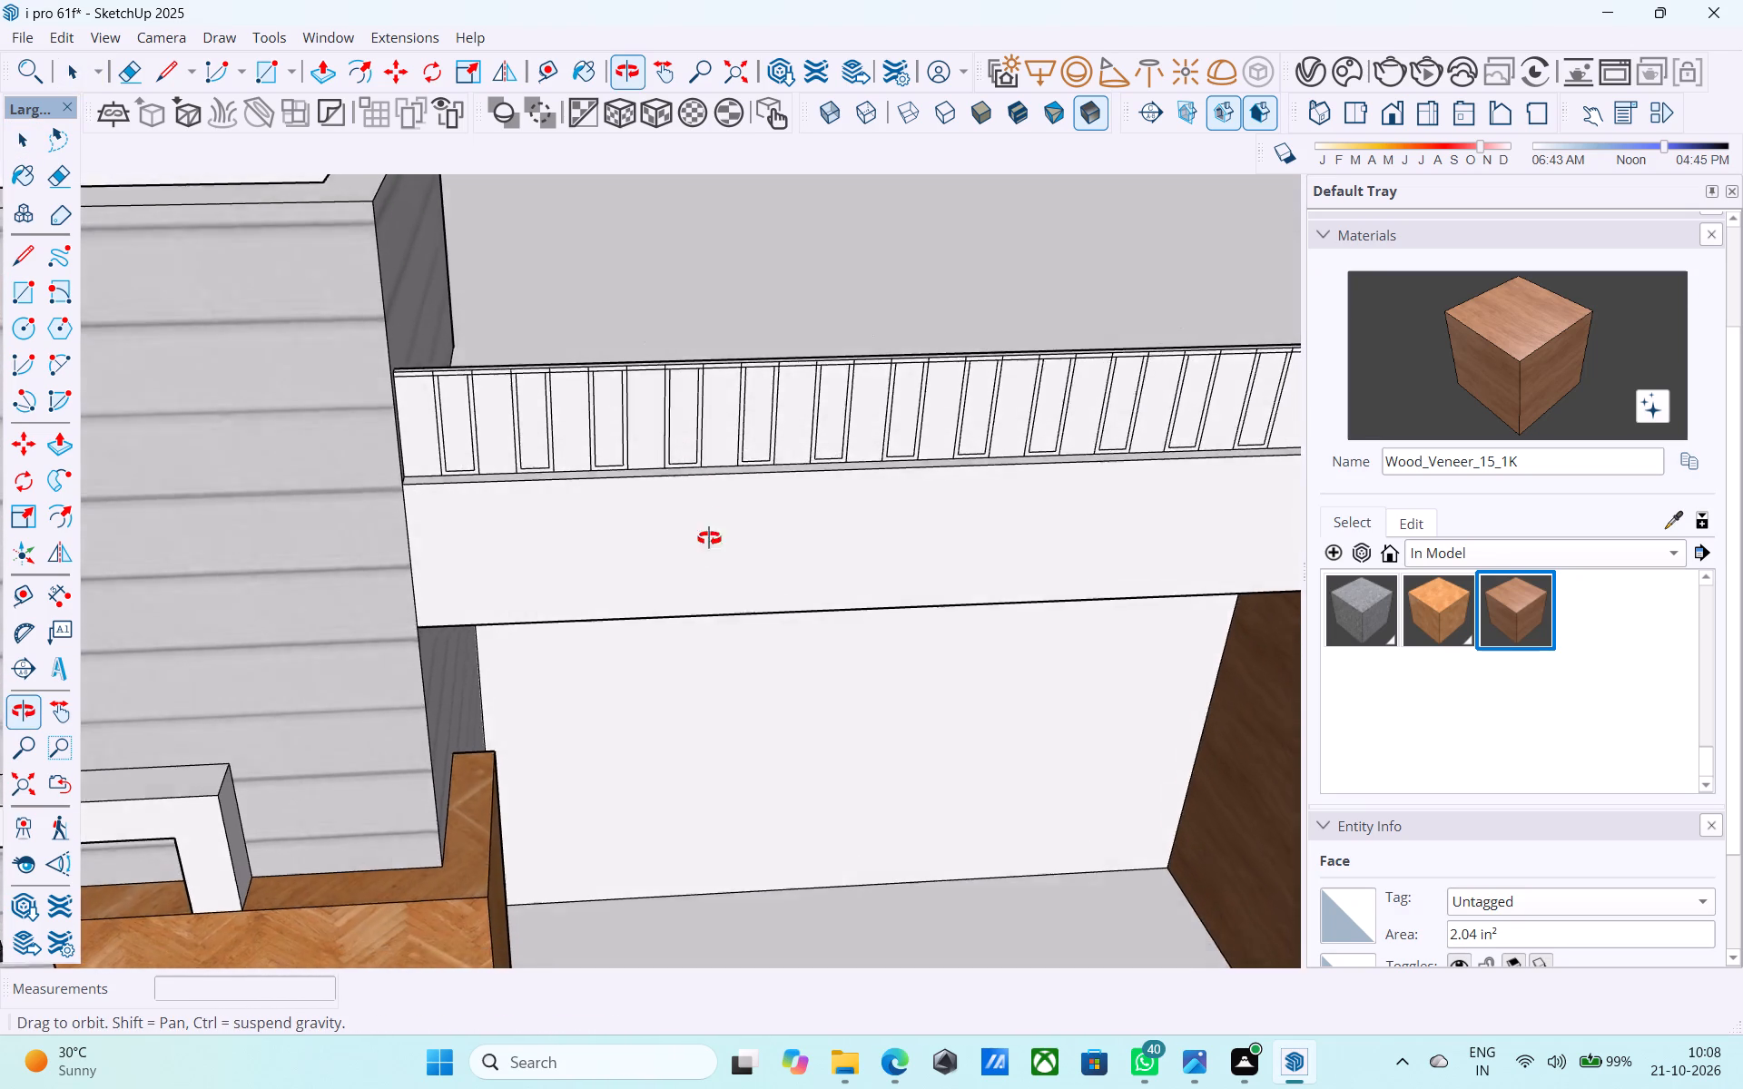
middle_click_drag(709, 538, 644, 545)
scroll(453, 482, "down", 1)
middle_click_drag(453, 482, 430, 443)
scroll(511, 389, "up", 1)
scroll(593, 304, "down", 3)
scroll(562, 337, "up", 4)
middle_click_drag(557, 338, 537, 291)
scroll(467, 313, "up", 4)
scroll(453, 309, "down", 3)
middle_click_drag(453, 308, 460, 318)
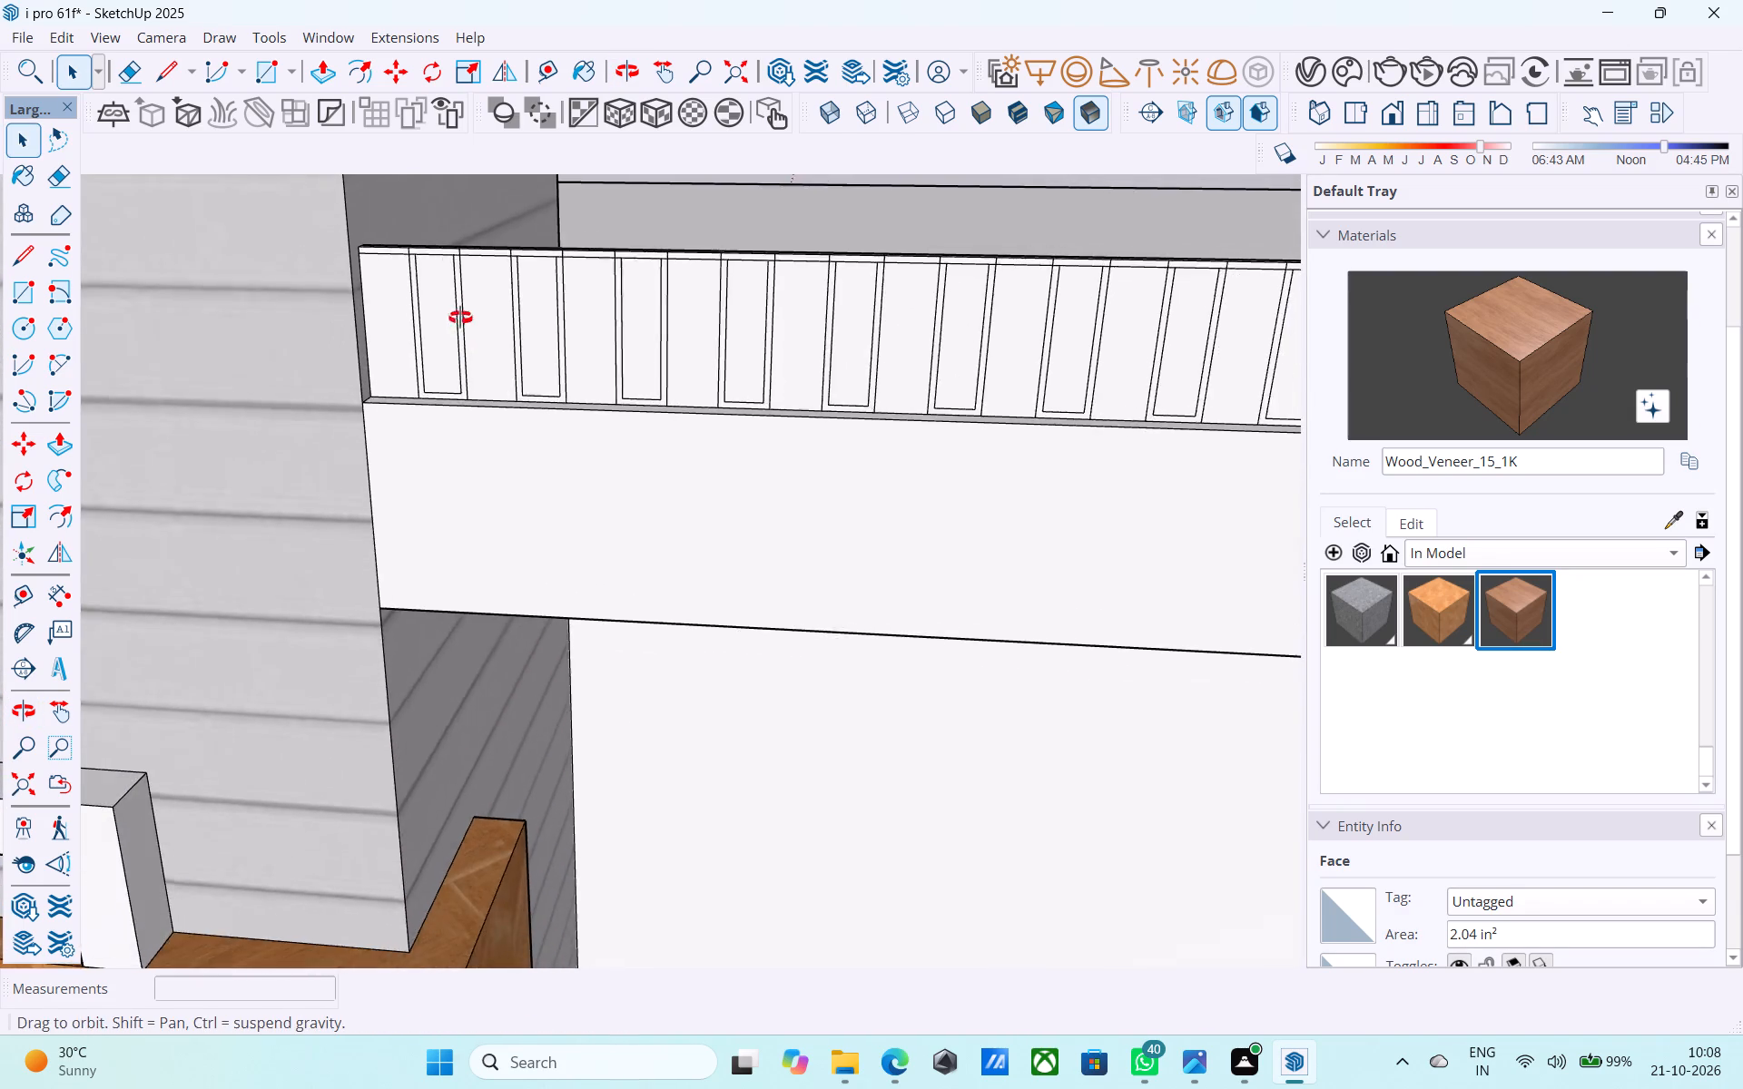
middle_click_drag(460, 318, 476, 352)
scroll(434, 306, "up", 1)
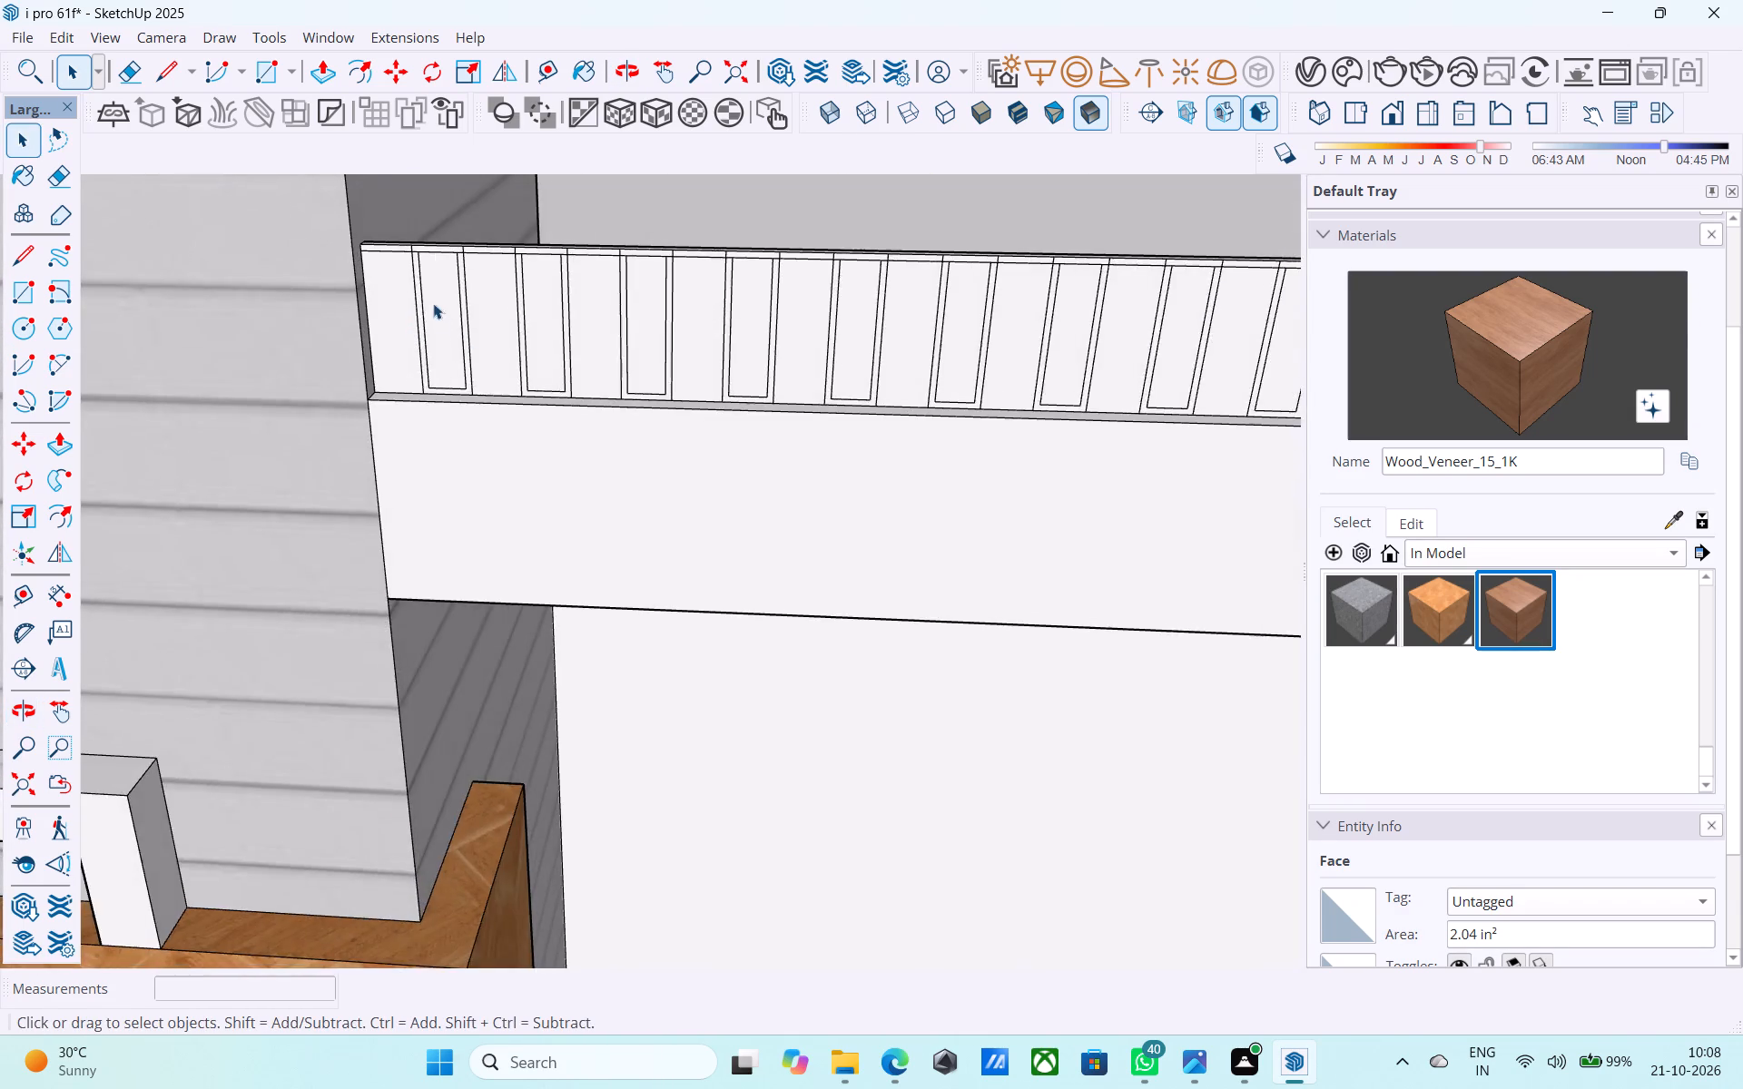
scroll(433, 303, "up", 1)
scroll(438, 304, "down", 7)
scroll(635, 366, "up", 1)
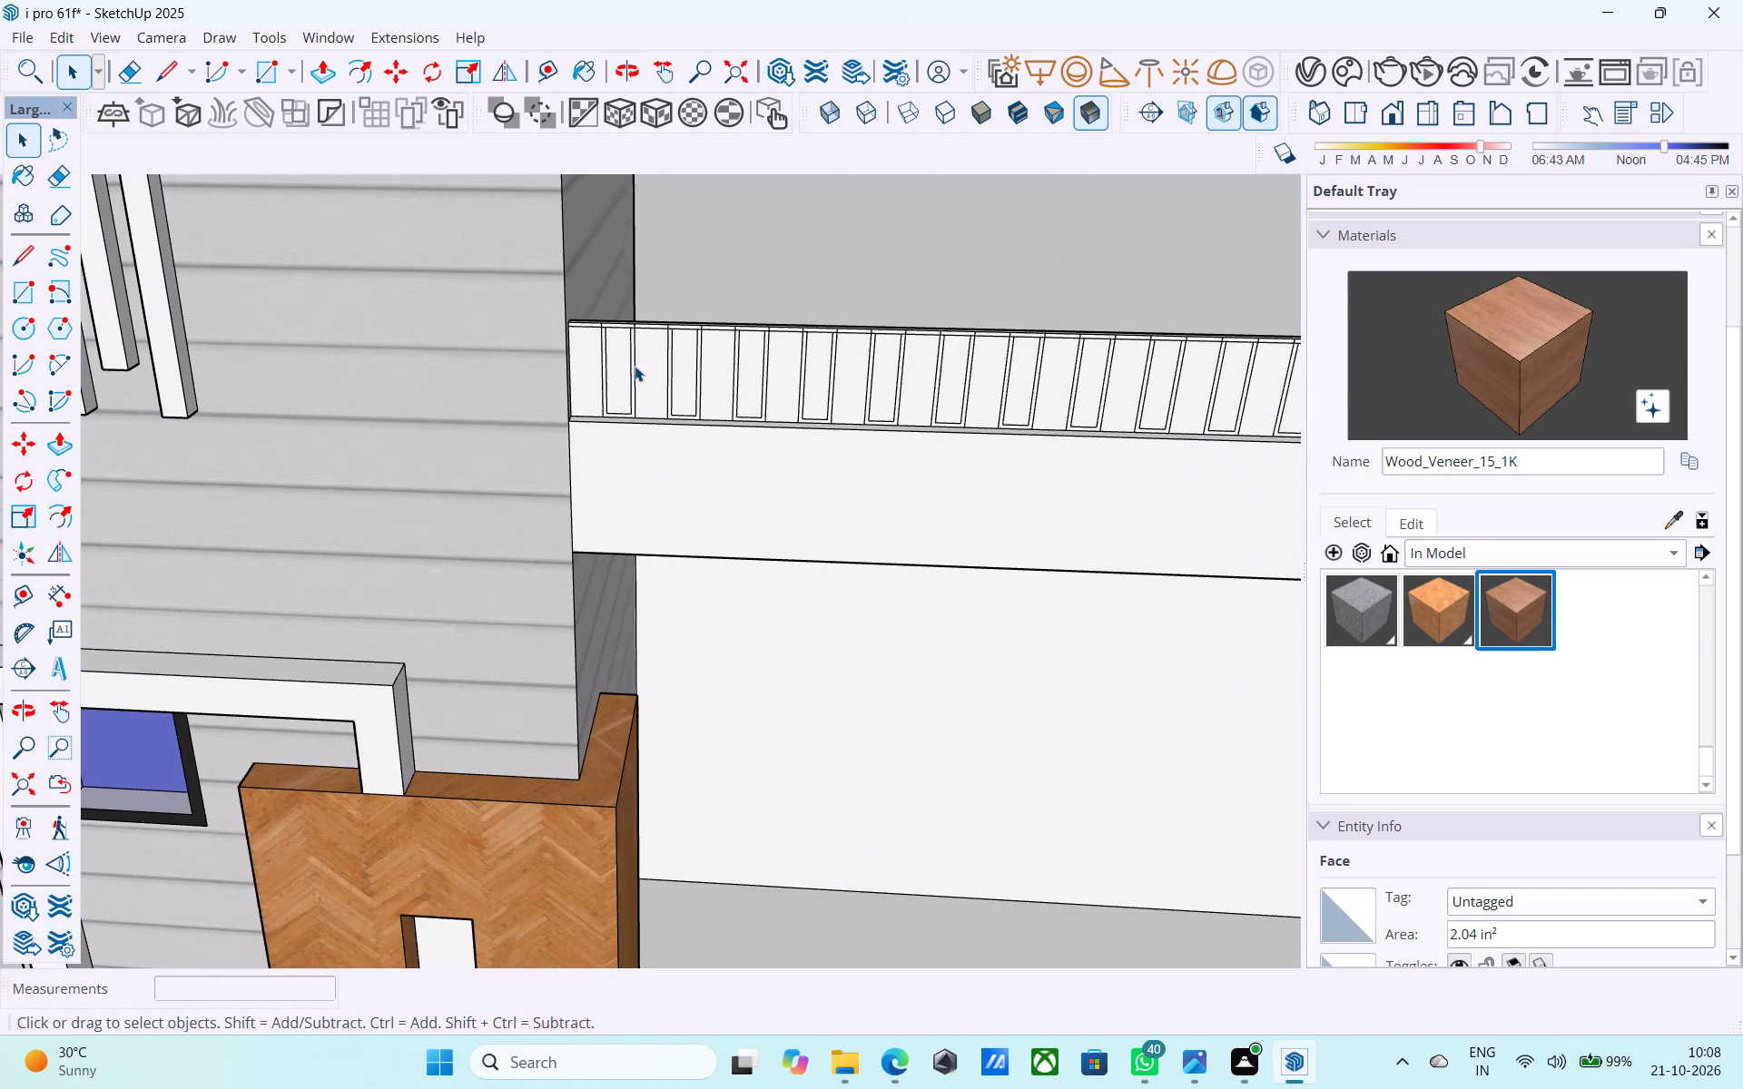
scroll(635, 366, "up", 2)
scroll(467, 366, "down", 13)
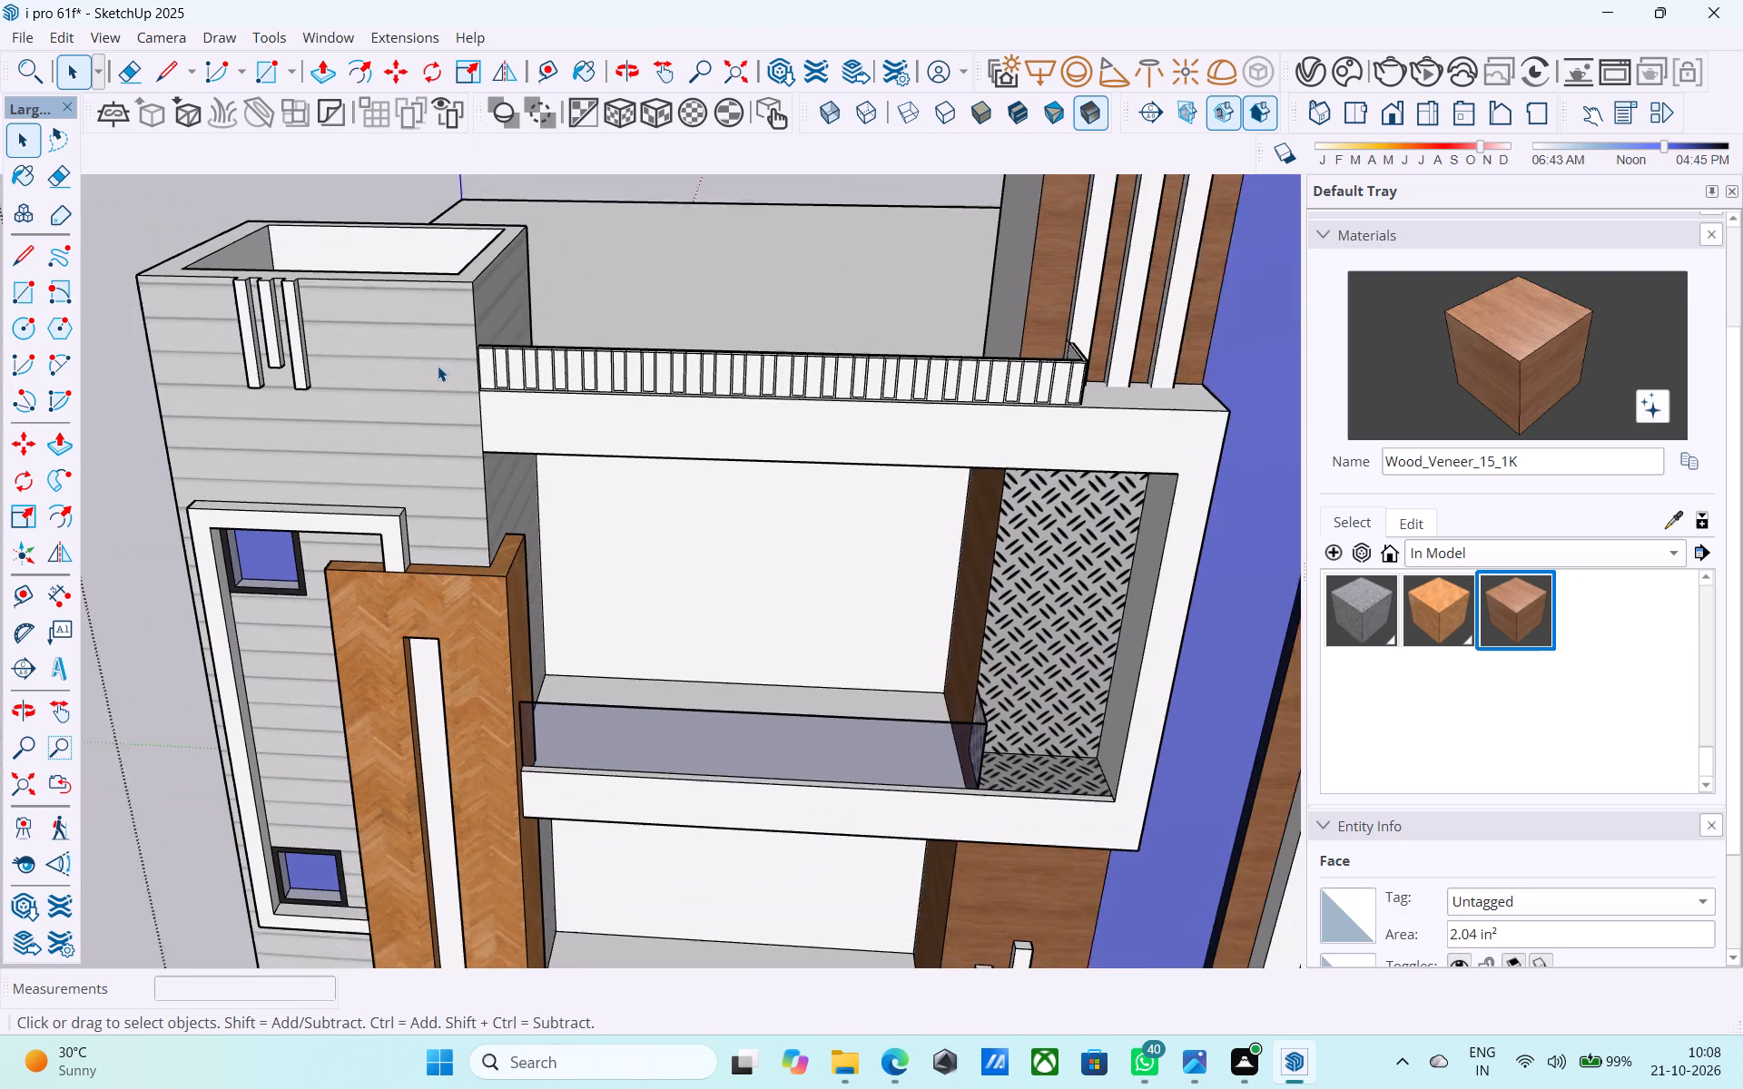
Erase the vertical strip lines along the parapet band's front, keeping the one nearest the end corner.
scroll(719, 354, "up", 6)
key("e")
scroll(412, 406, "up", 4)
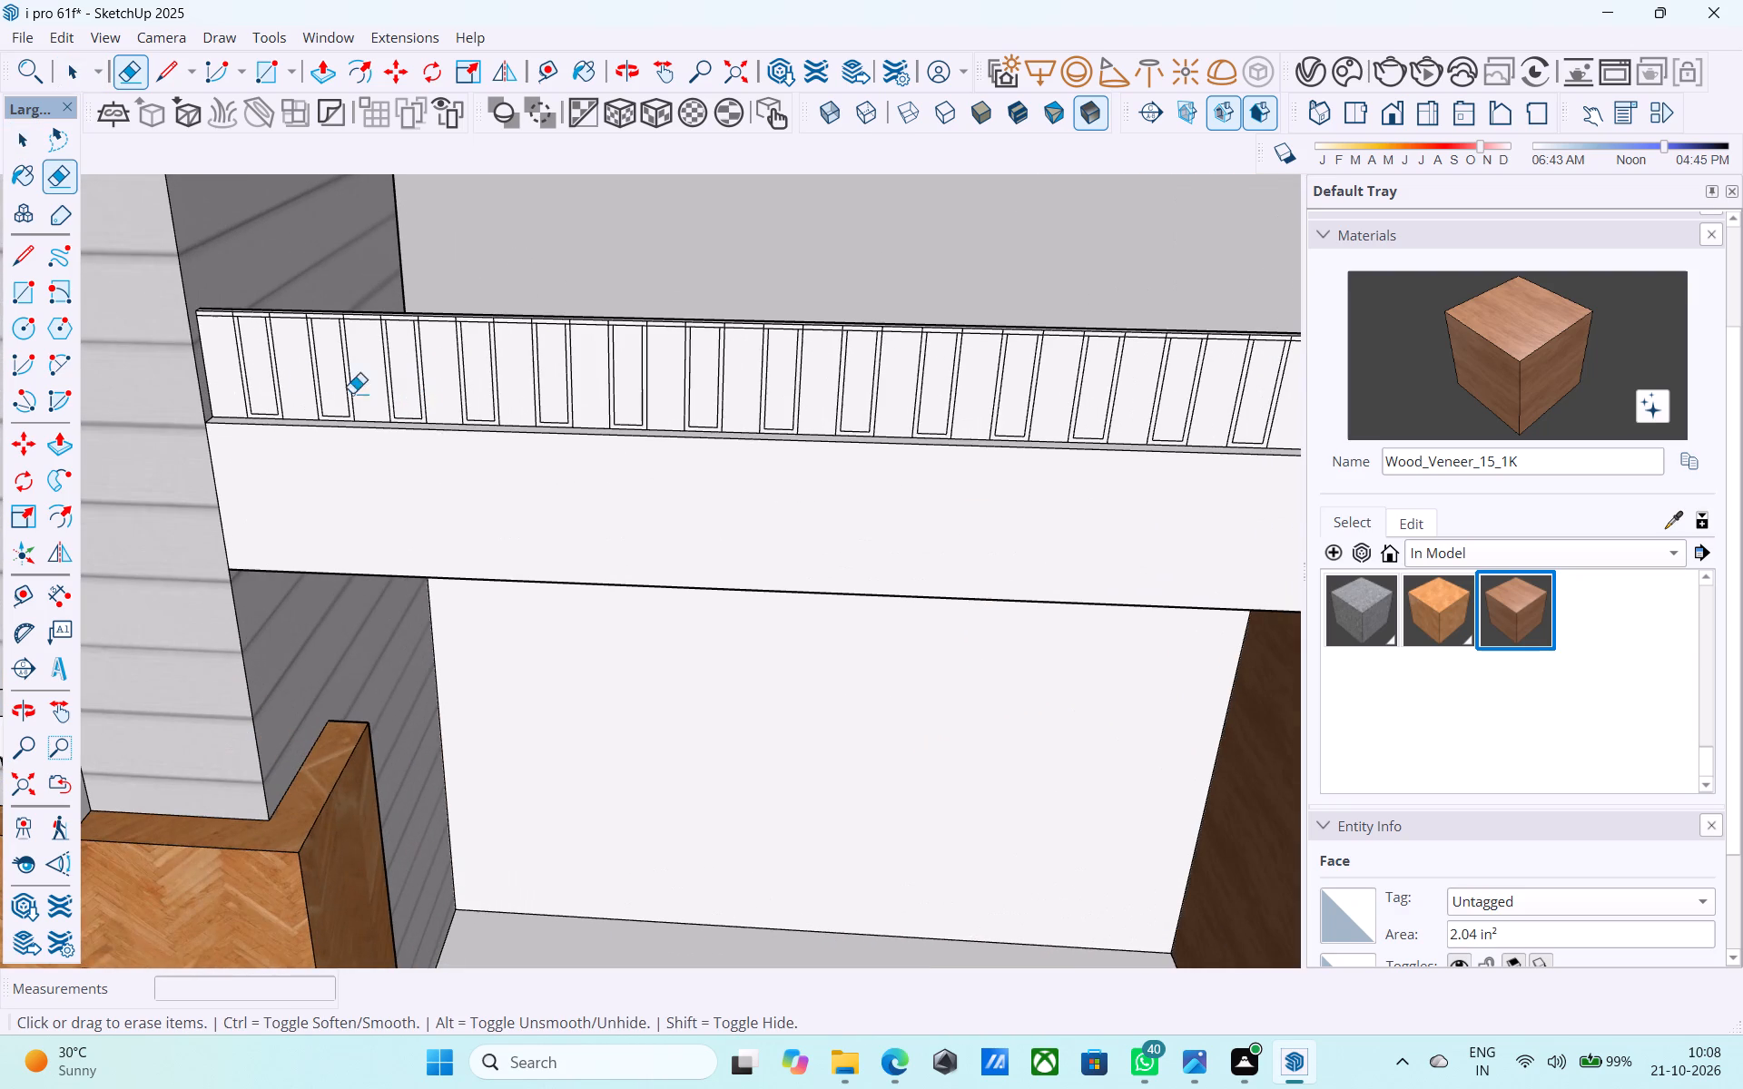
left_click_drag(236, 366, 1110, 397)
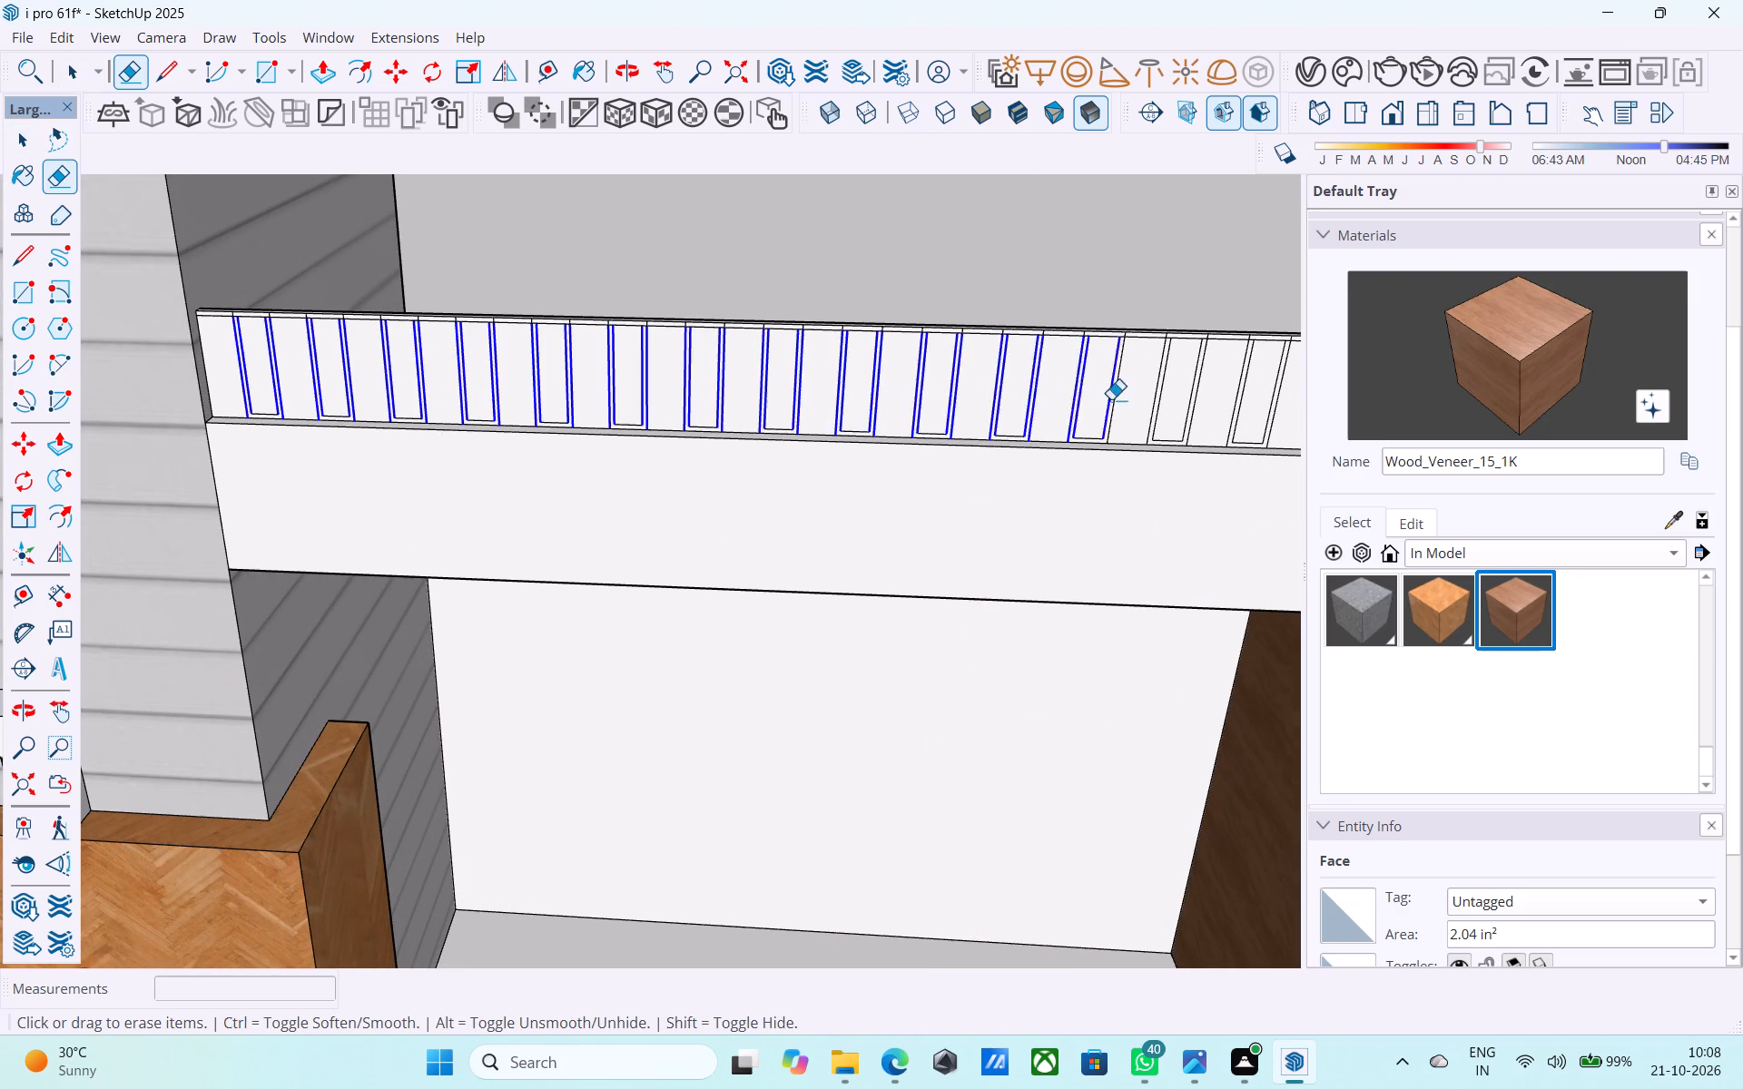
scroll(409, 441, "down", 5)
scroll(647, 417, "up", 3)
left_click_drag(782, 419, 1206, 435)
scroll(182, 465, "down", 5)
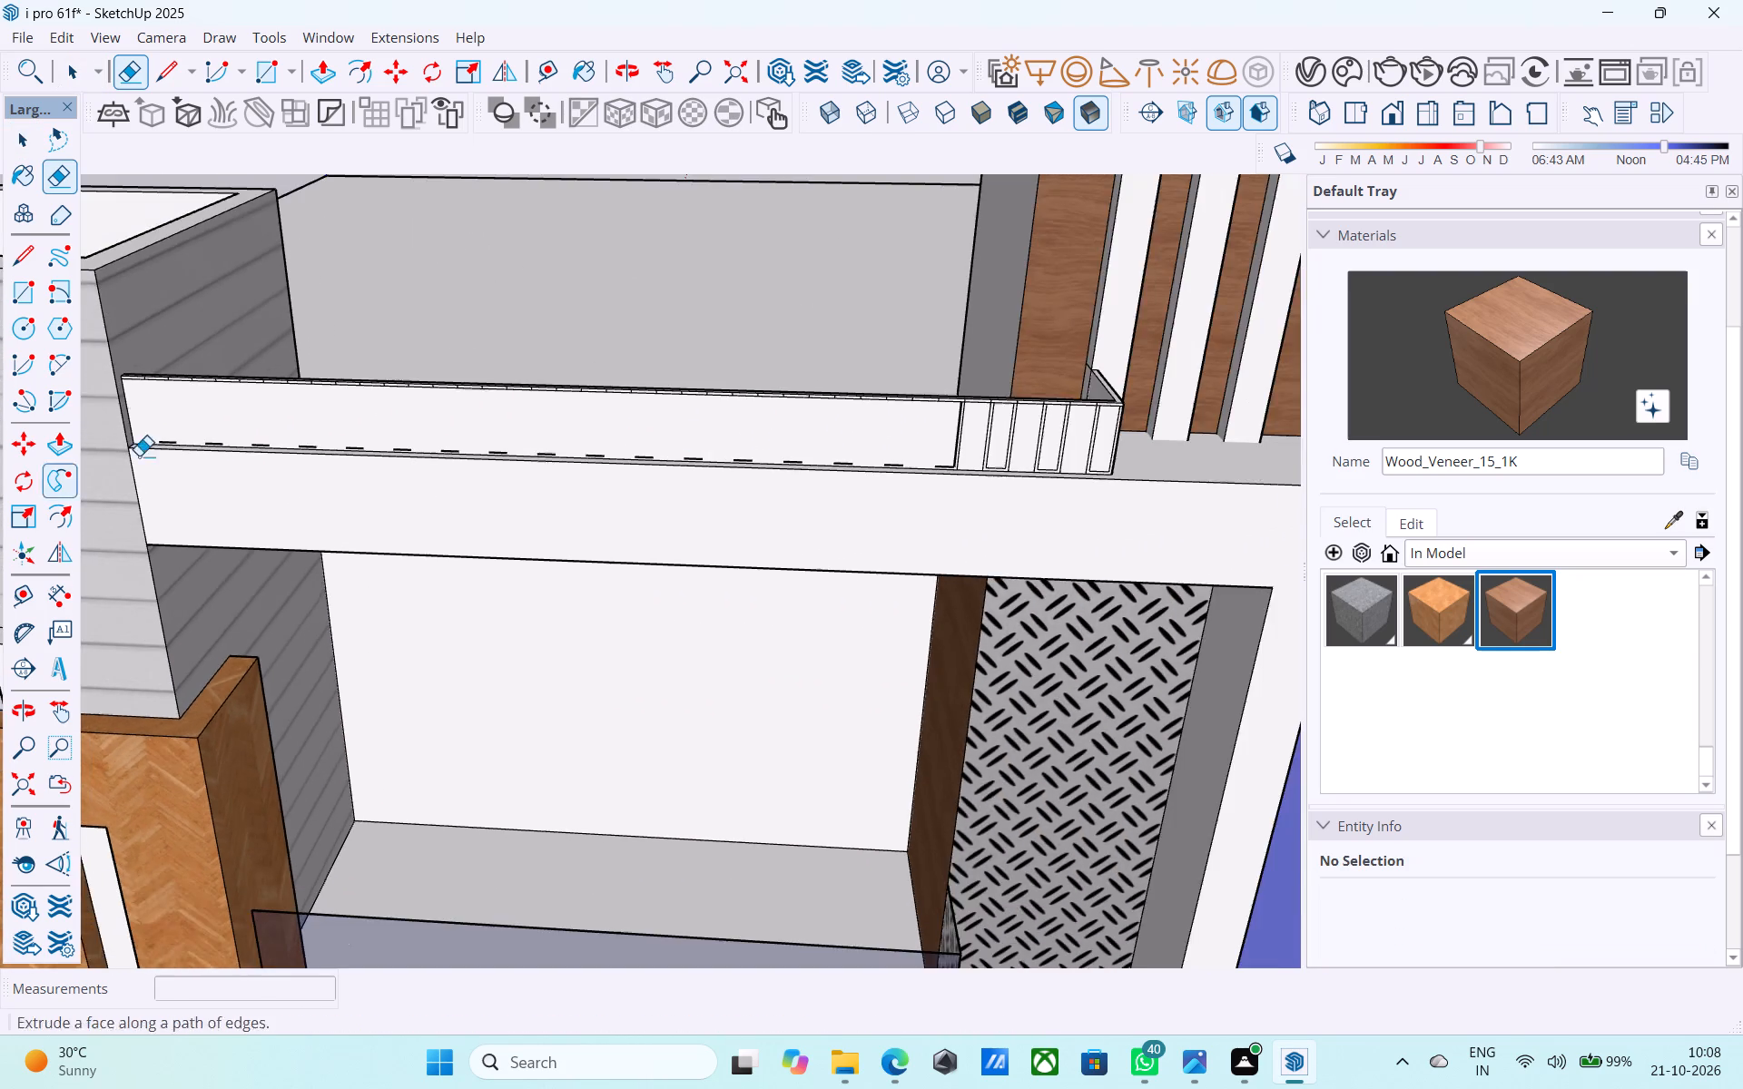
scroll(867, 457, "up", 4)
left_click_drag(1021, 432, 1209, 429)
left_click_drag(1209, 429, 871, 425)
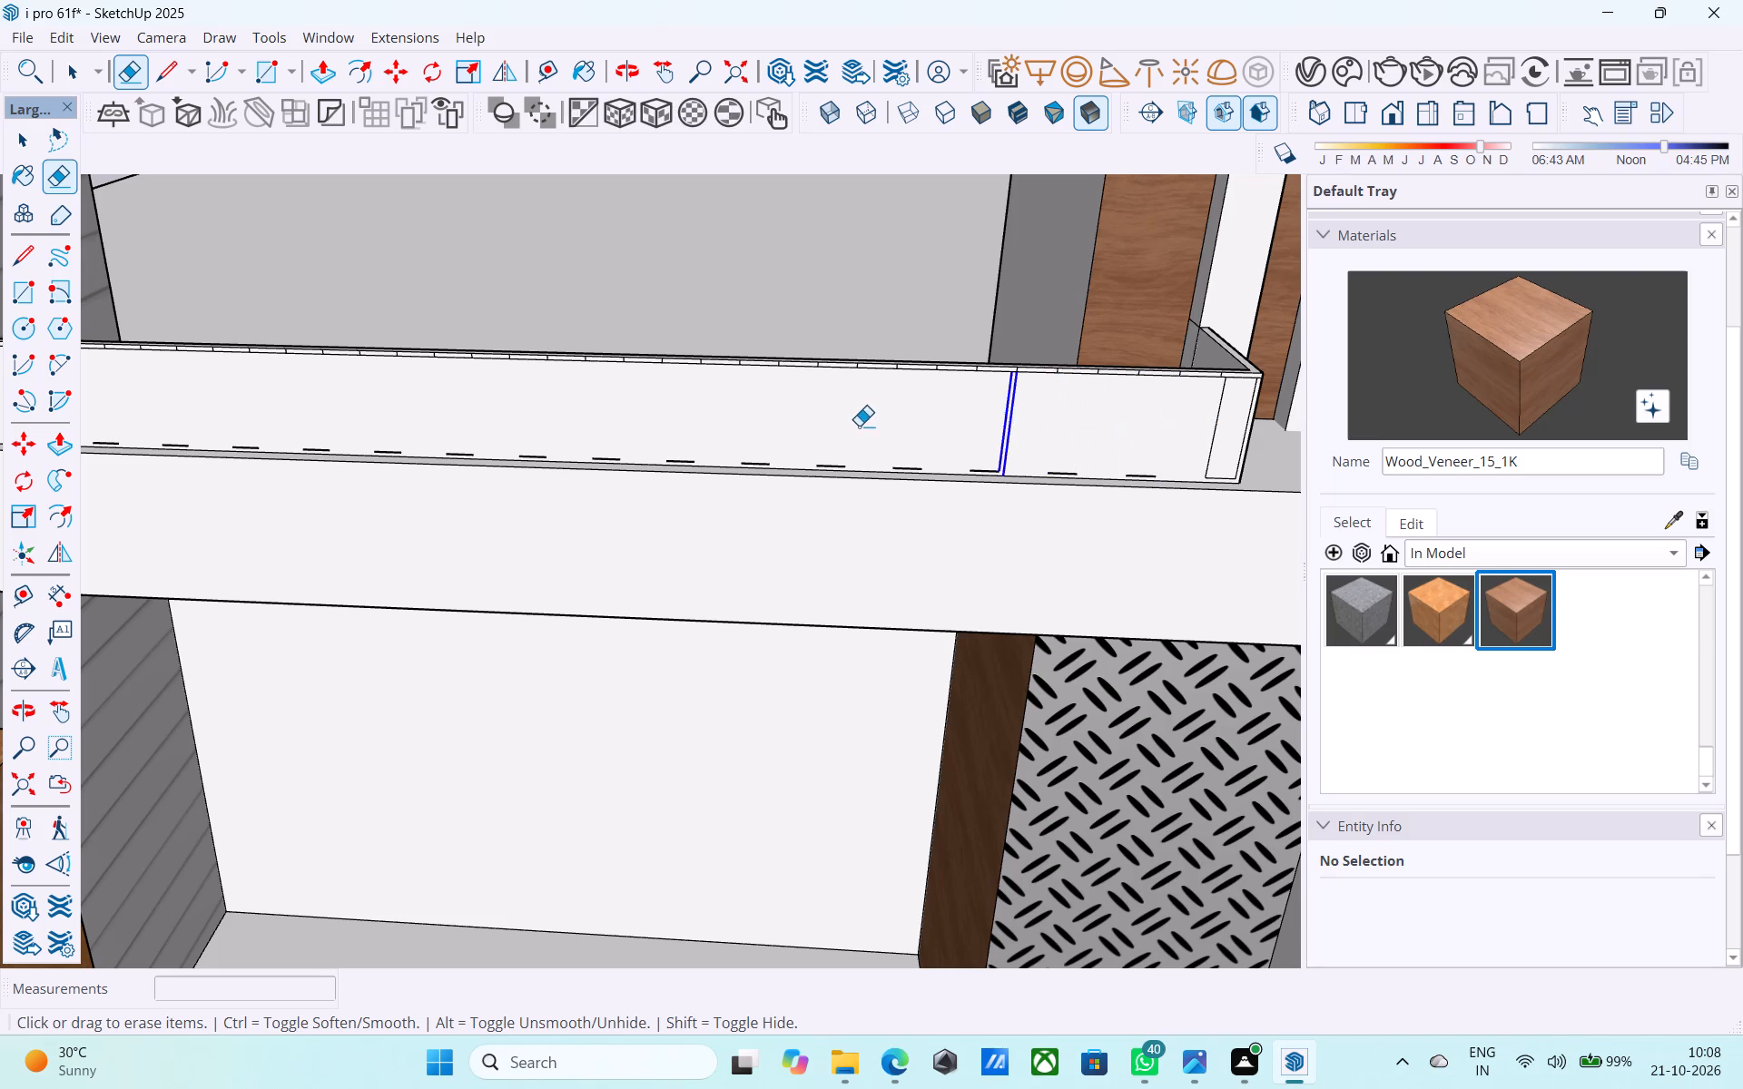
left_click_drag(1000, 436, 1220, 436)
Erase the short bottom line of the last strip beside the parapet front's end corner.
middle_click_drag(1176, 425, 878, 391)
scroll(599, 344, "down", 6)
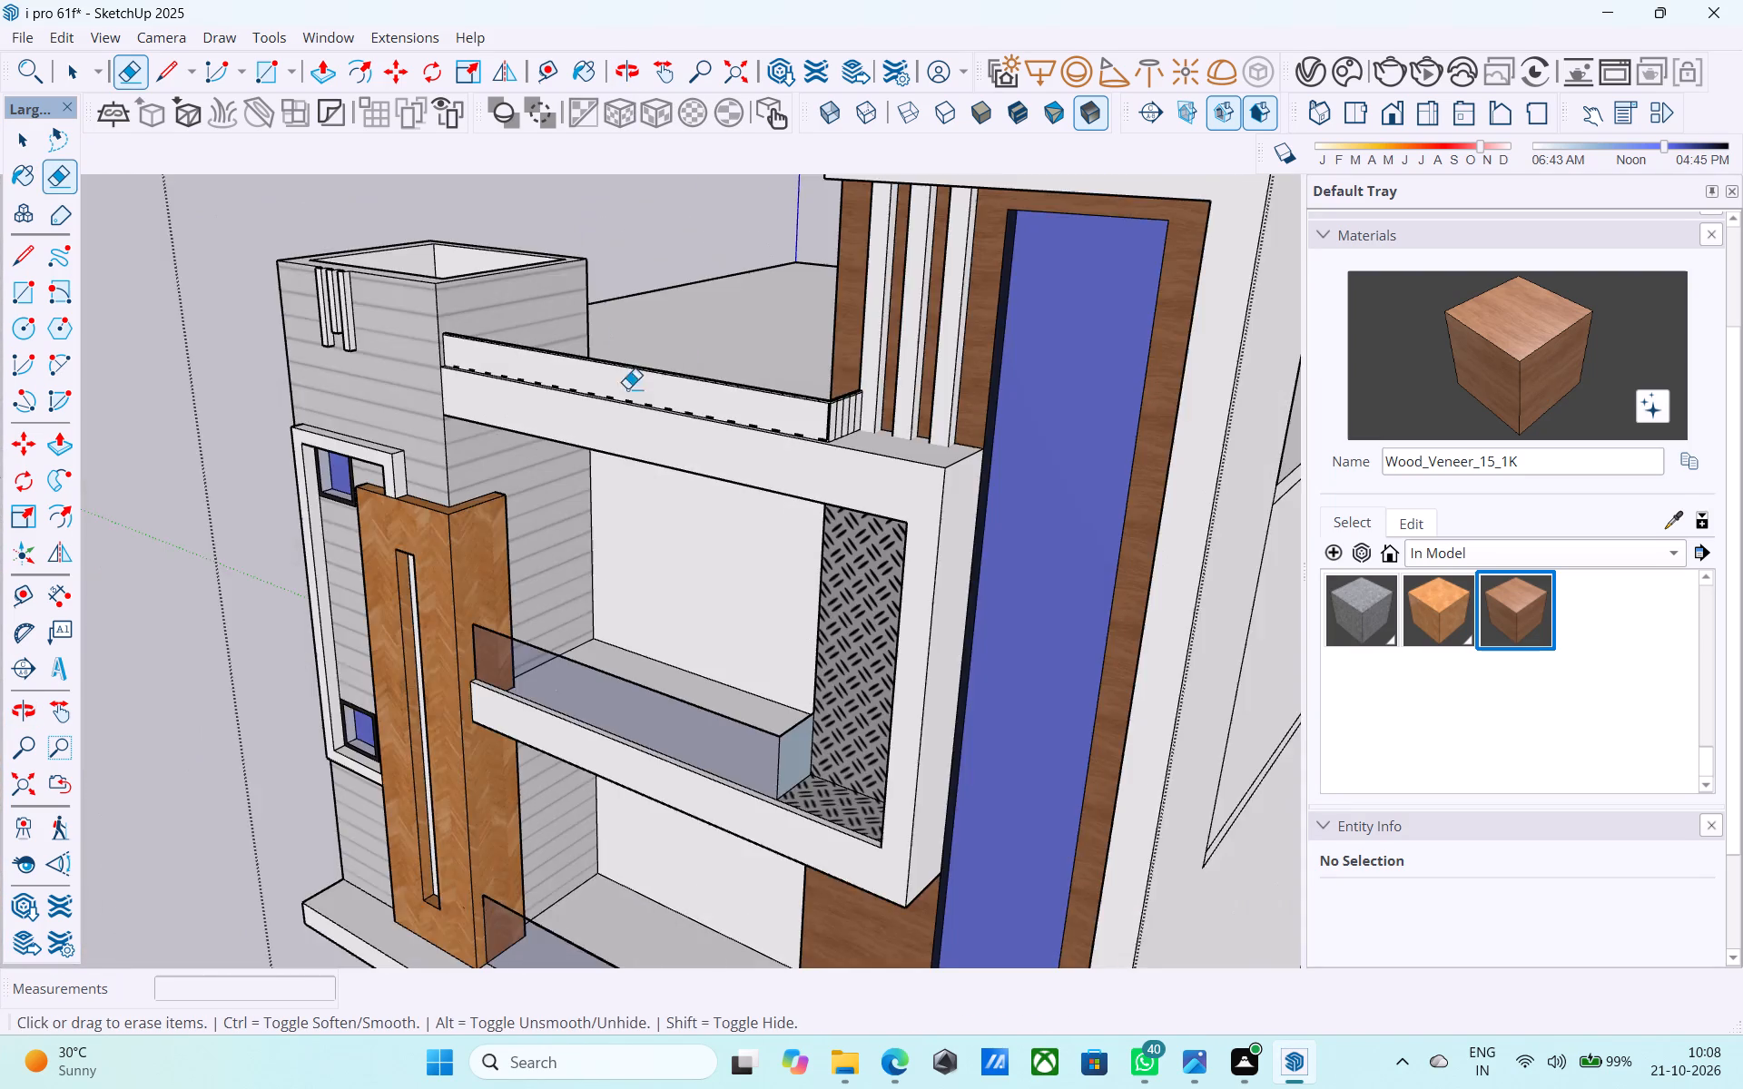
scroll(921, 564, "up", 6)
scroll(651, 325, "up", 4)
middle_click_drag(667, 333, 686, 358)
scroll(667, 333, "up", 1)
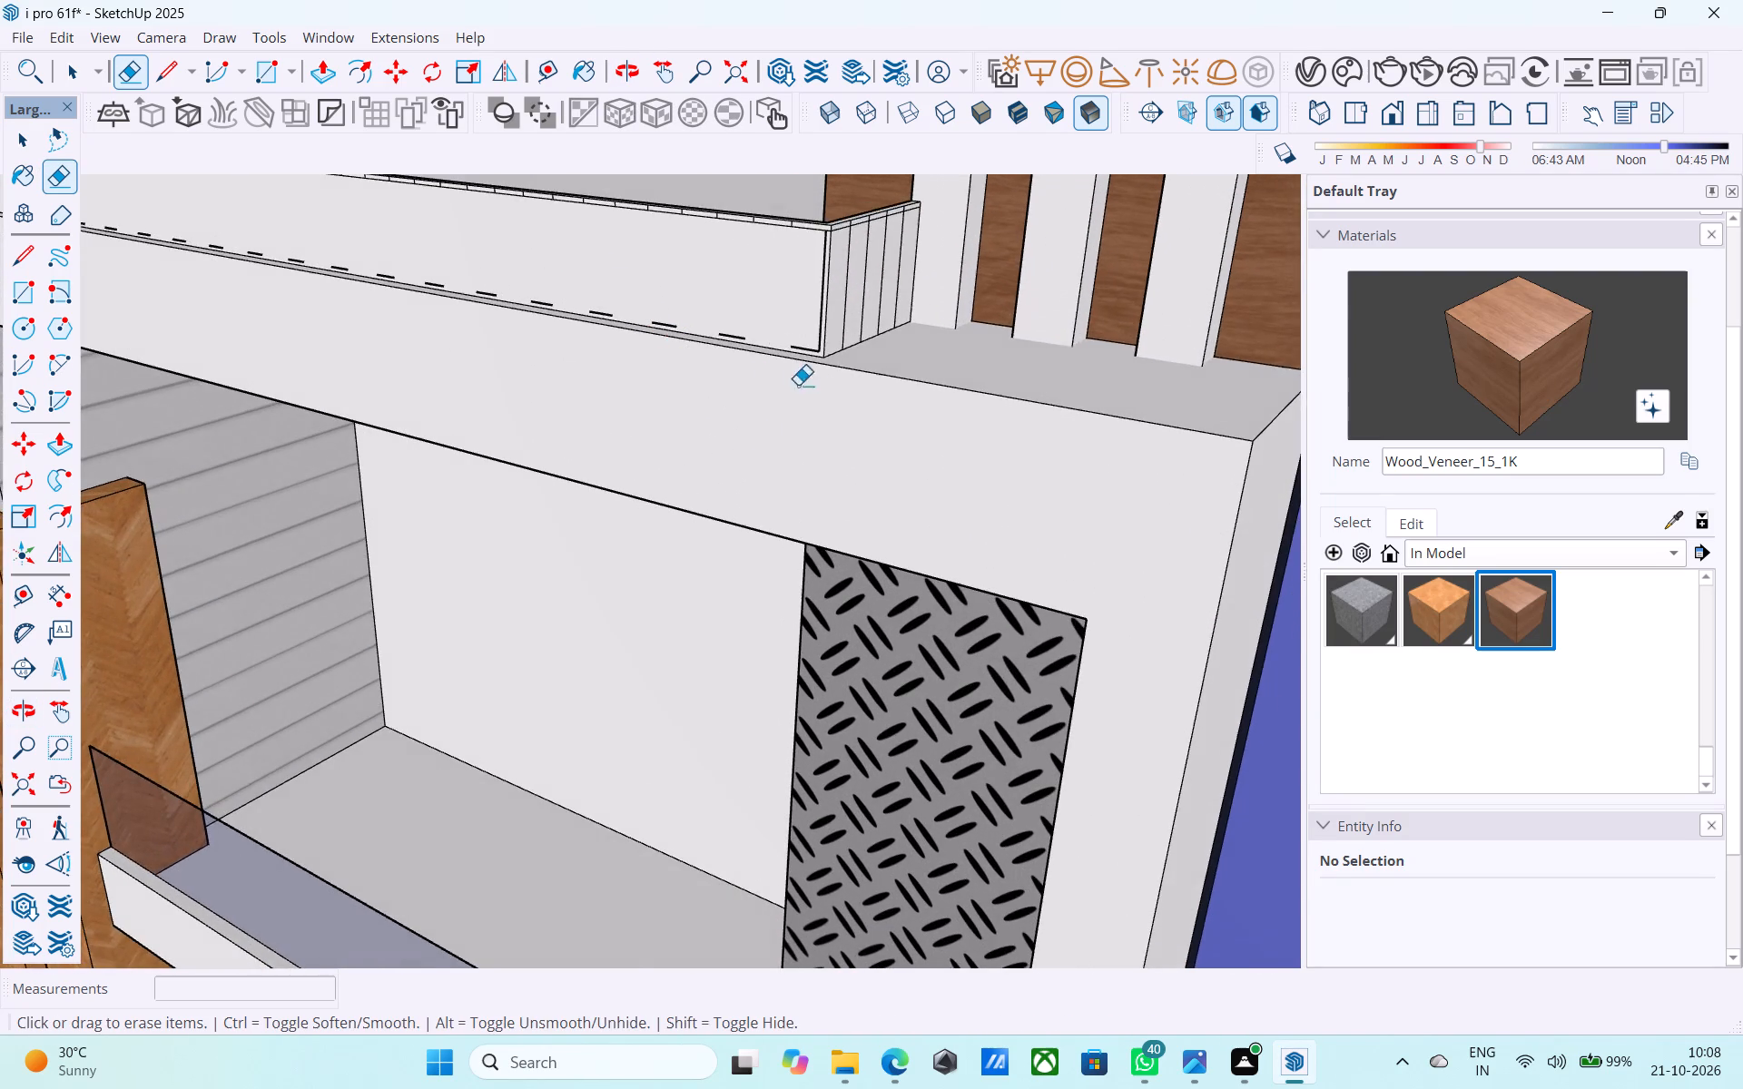
scroll(835, 411, "down", 2)
scroll(809, 375, "up", 7)
left_click(807, 345)
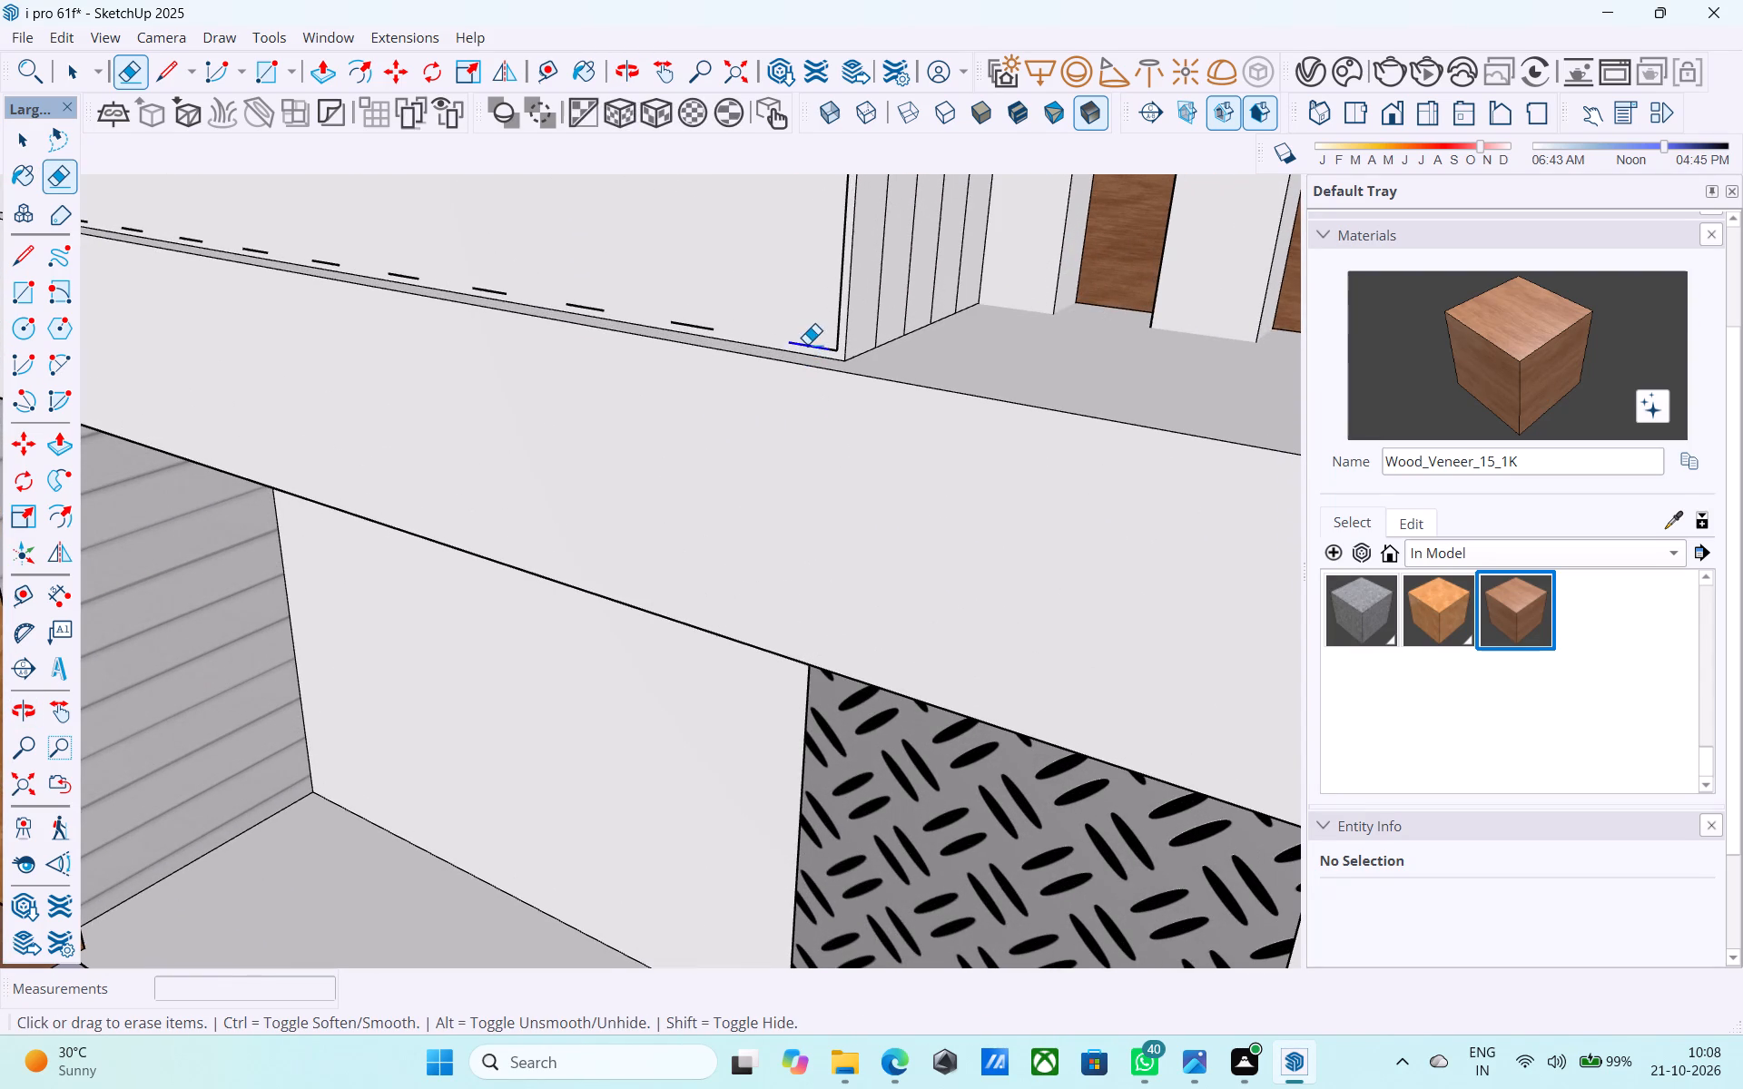
Copy the remaining 11" vertical line from the end corner 13' 6 1/2" to the tower-side edge, divided into 100 equally spaced copies.
middle_click_drag(804, 337, 796, 600, "shift")
scroll(803, 512, "up", 3)
key("space")
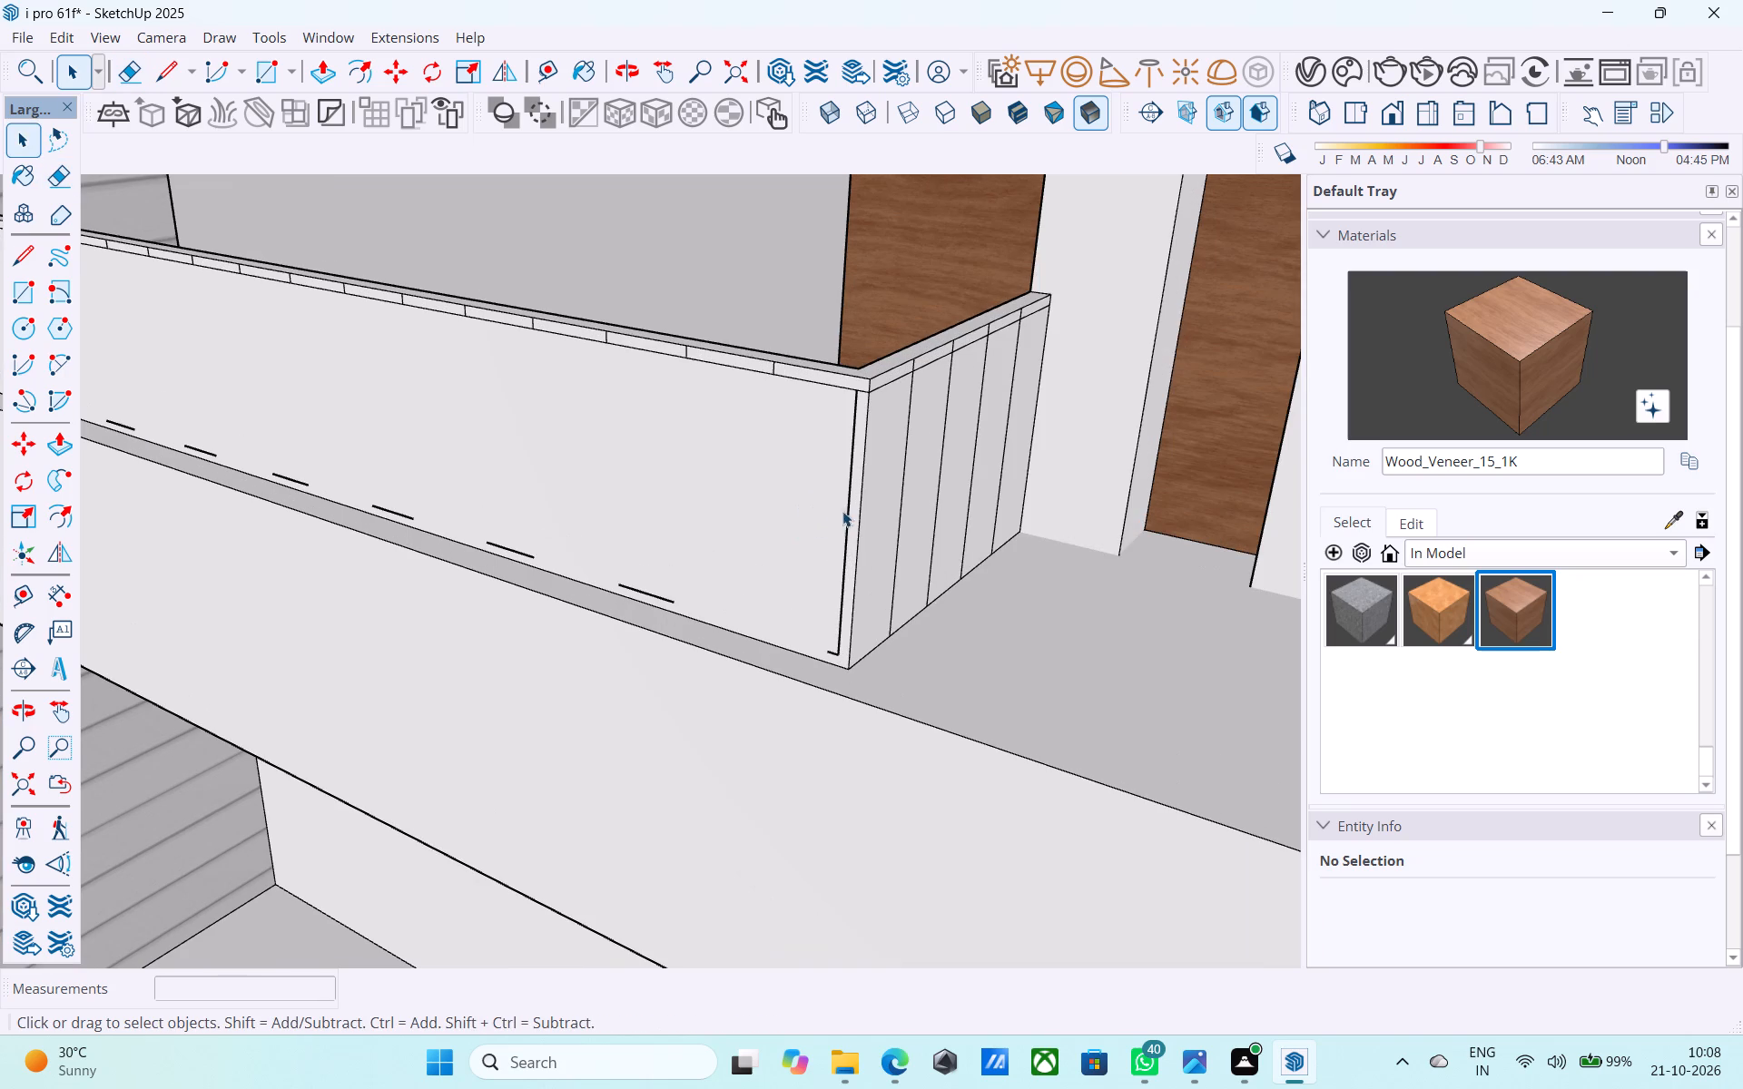
left_click(847, 511)
key("m")
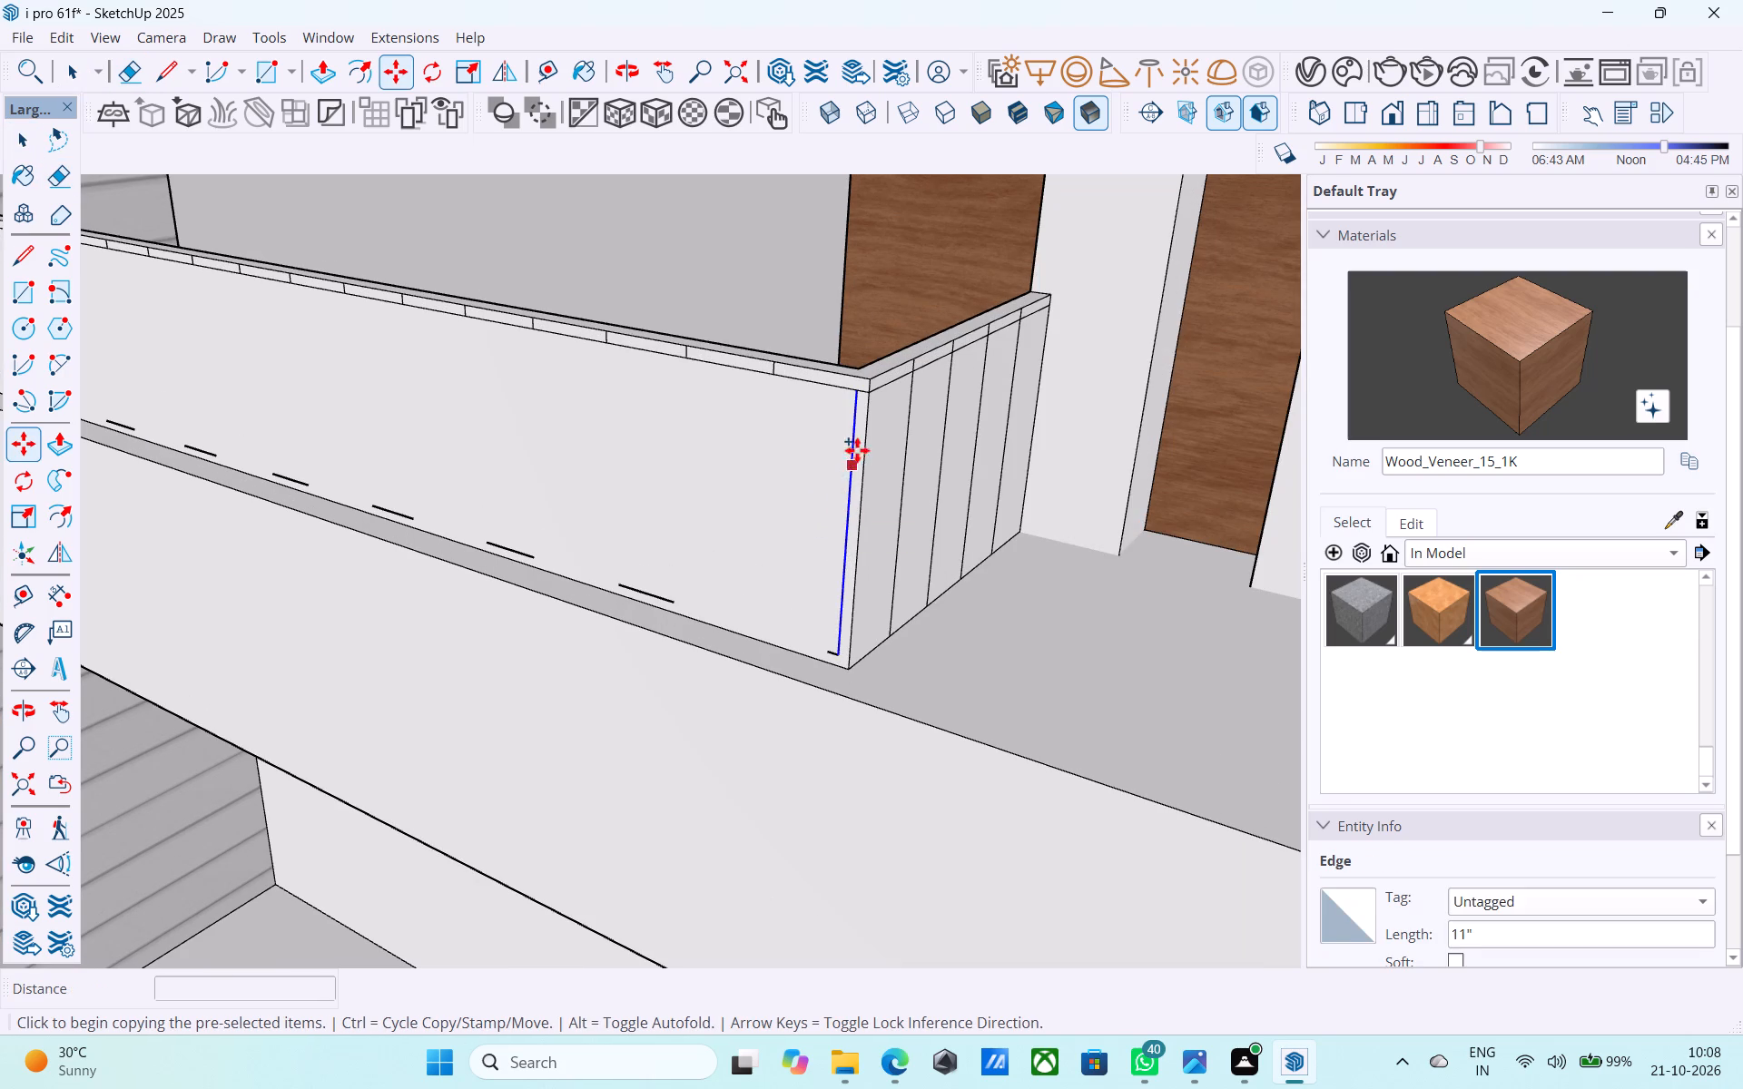
left_click(852, 399)
scroll(1032, 553, "down", 12)
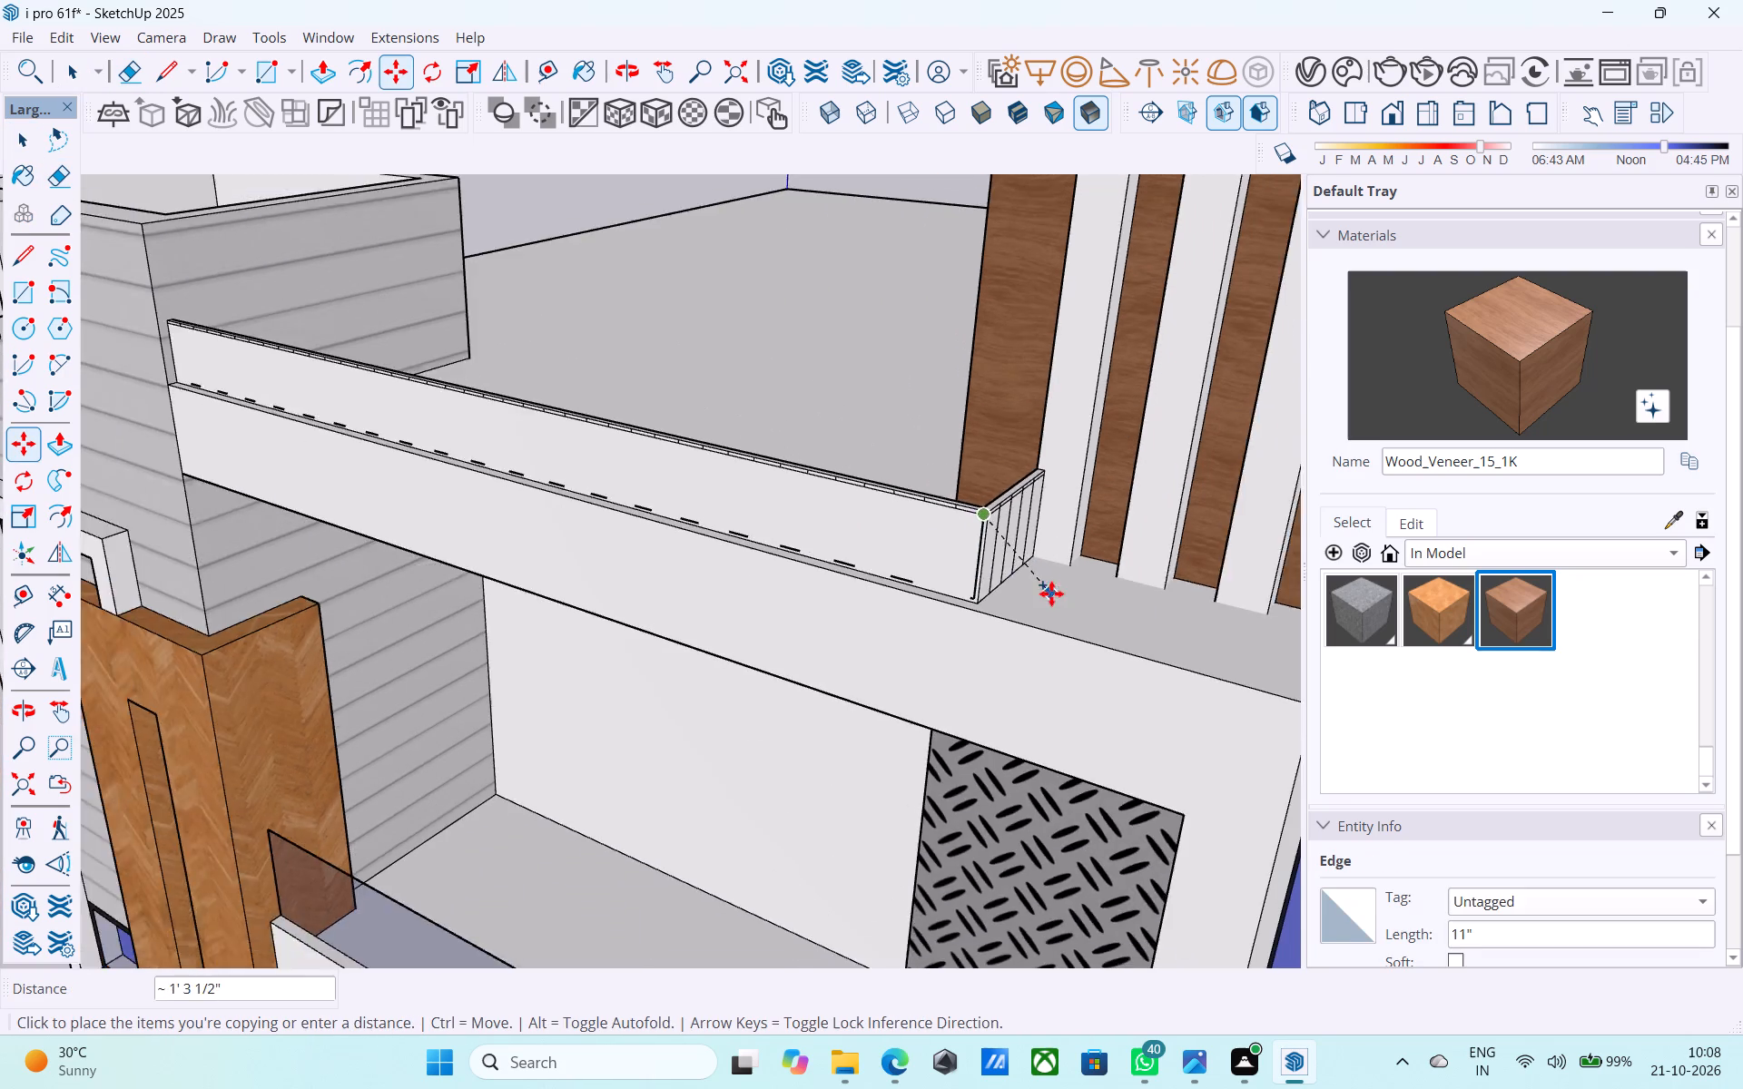
scroll(1051, 594, "down", 3)
scroll(350, 394, "up", 18)
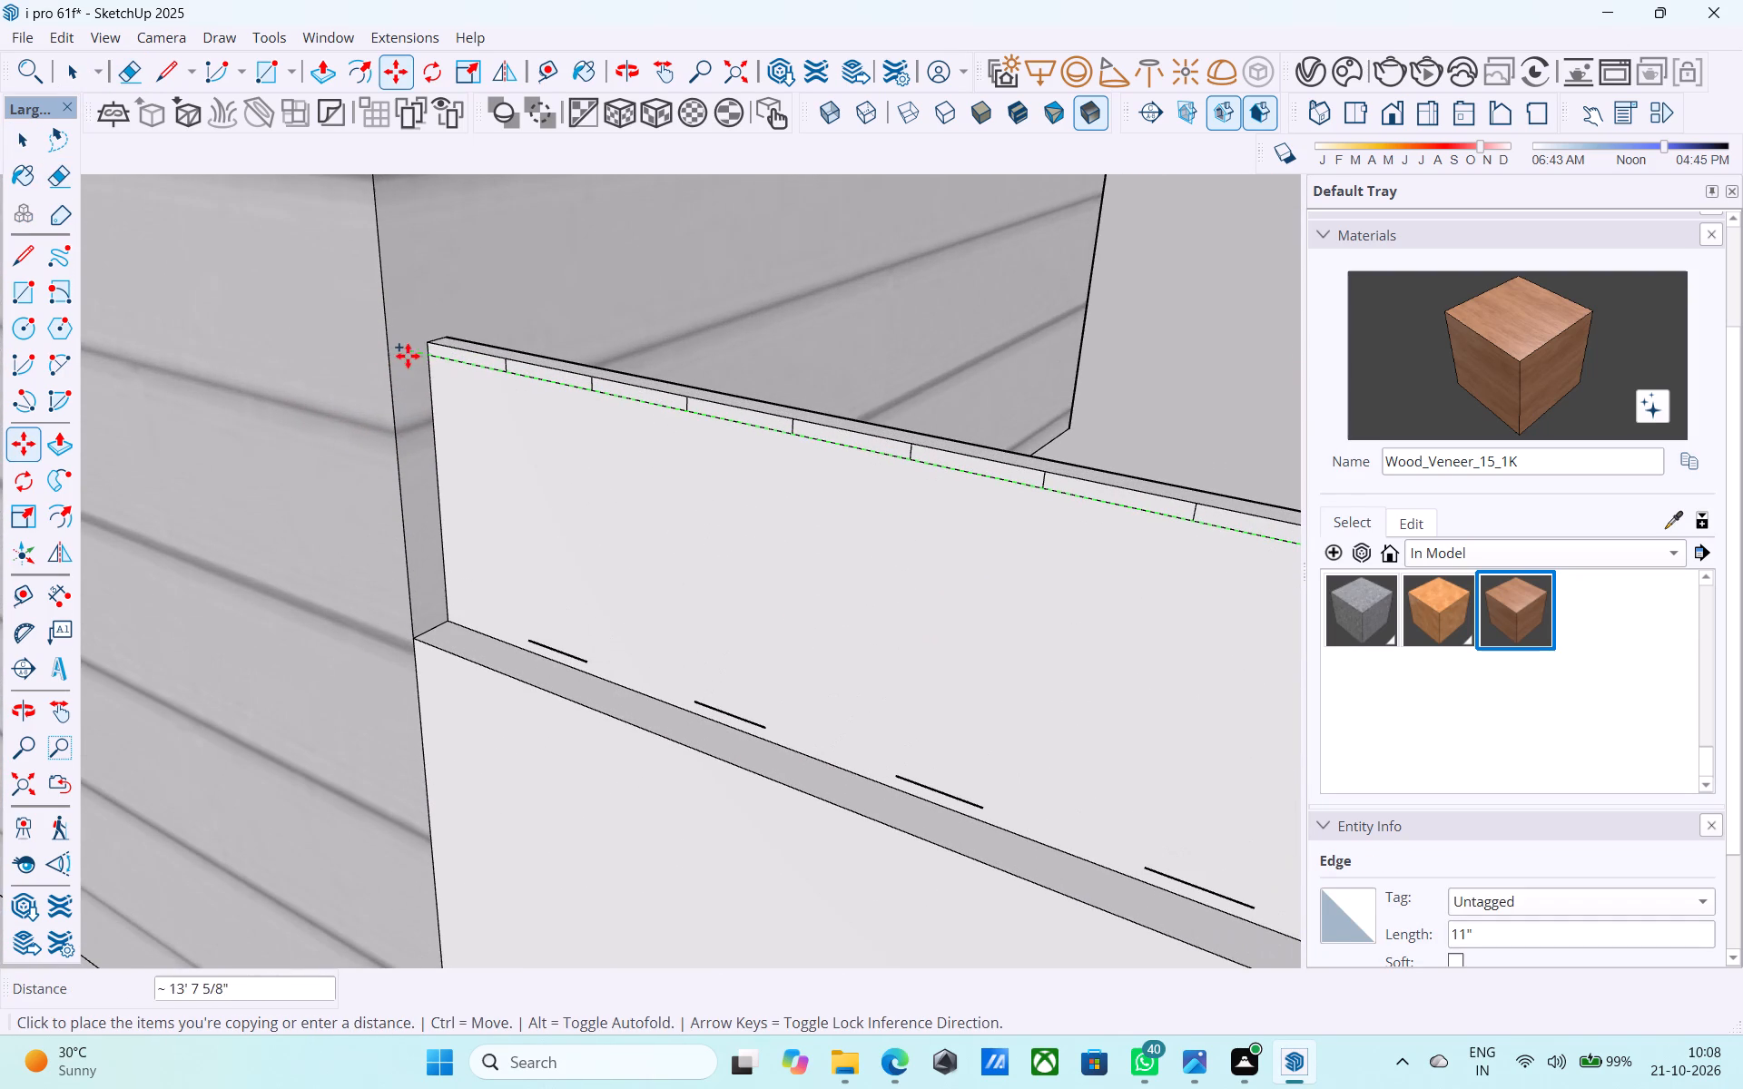
left_click(423, 351)
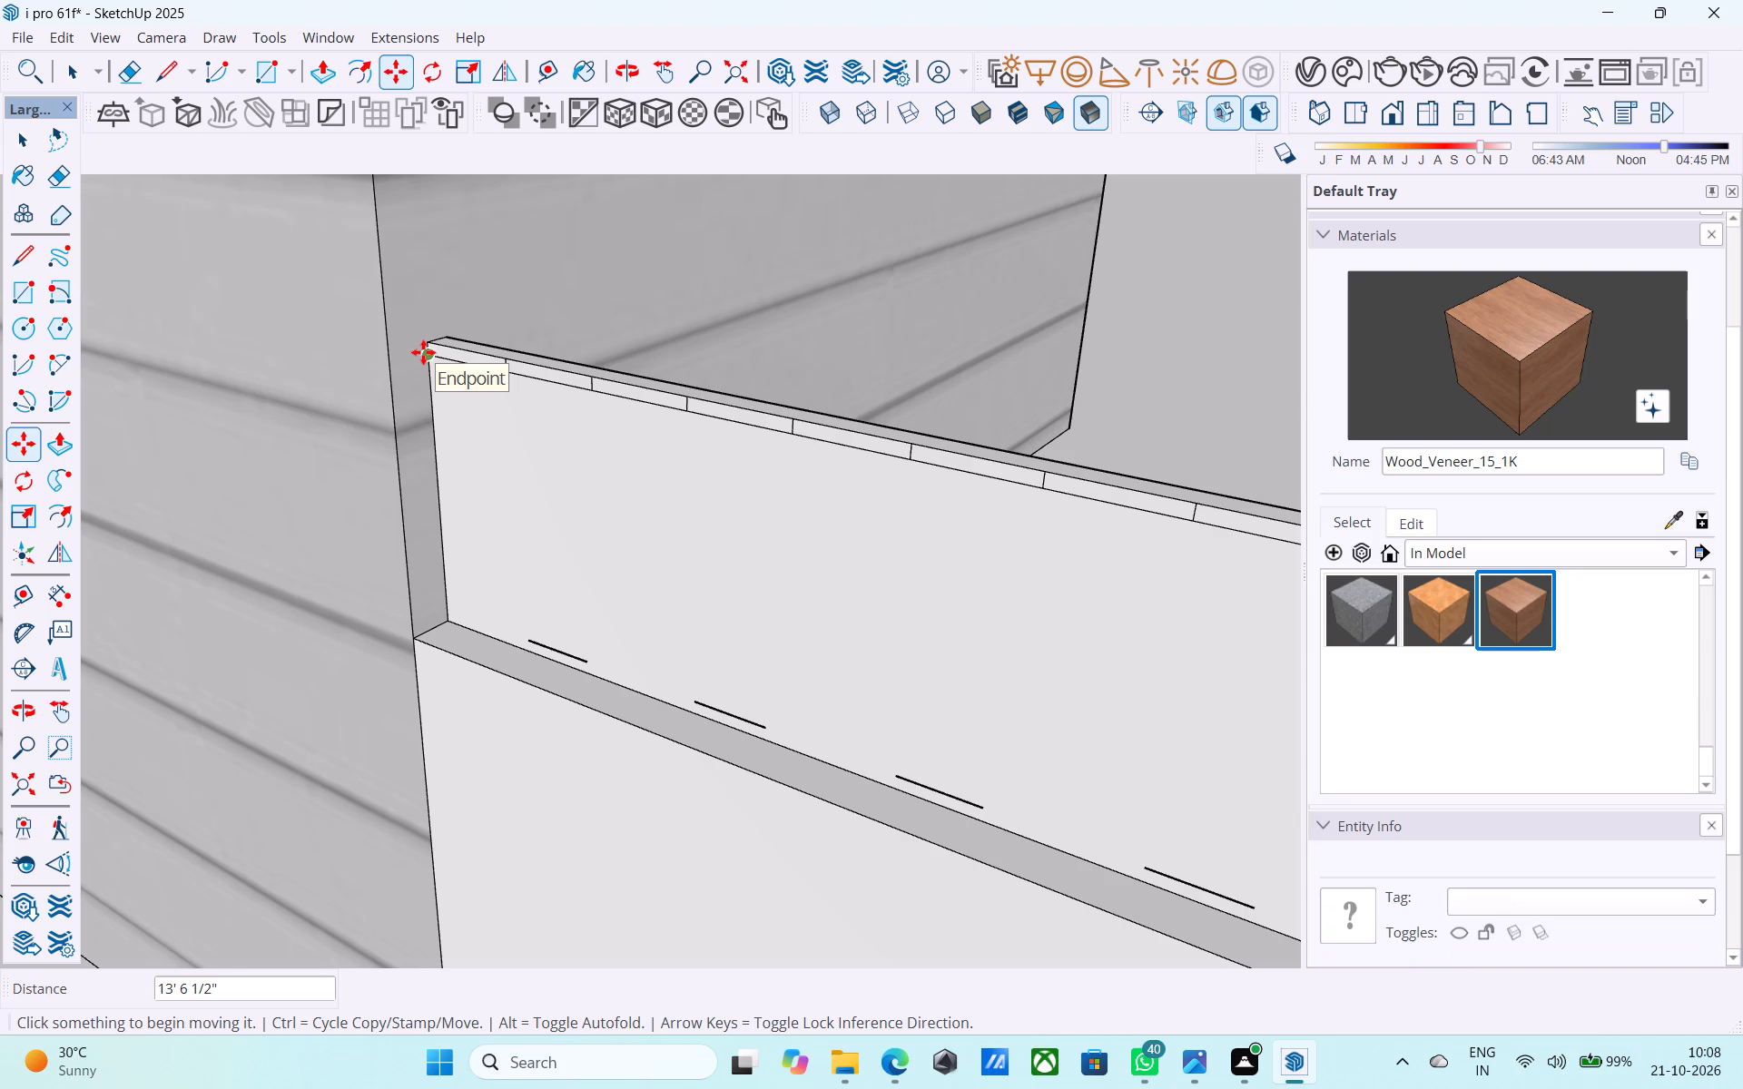
type("/100")
key("Return")
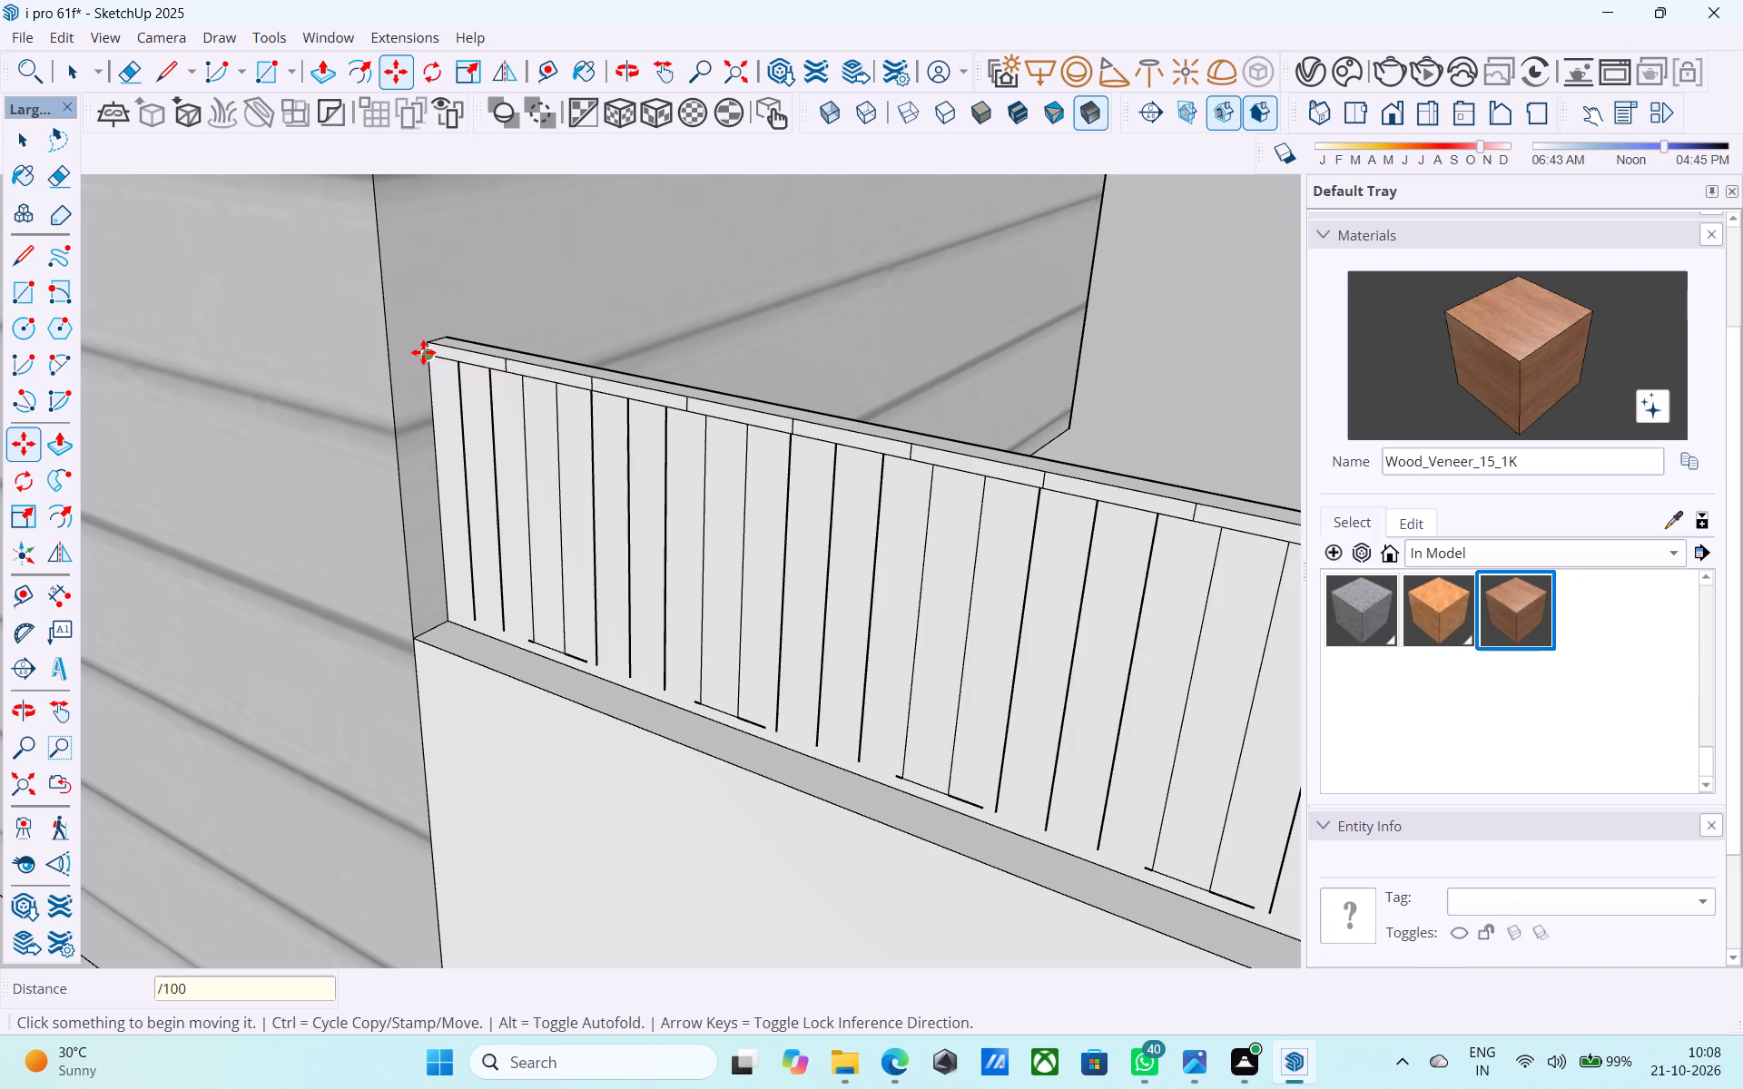
Examine the new vertical strip lines along the parapet band's front from several angles and distances.
scroll(423, 352, "down", 20)
scroll(423, 352, "down", 5)
middle_click_drag(429, 456, 539, 395)
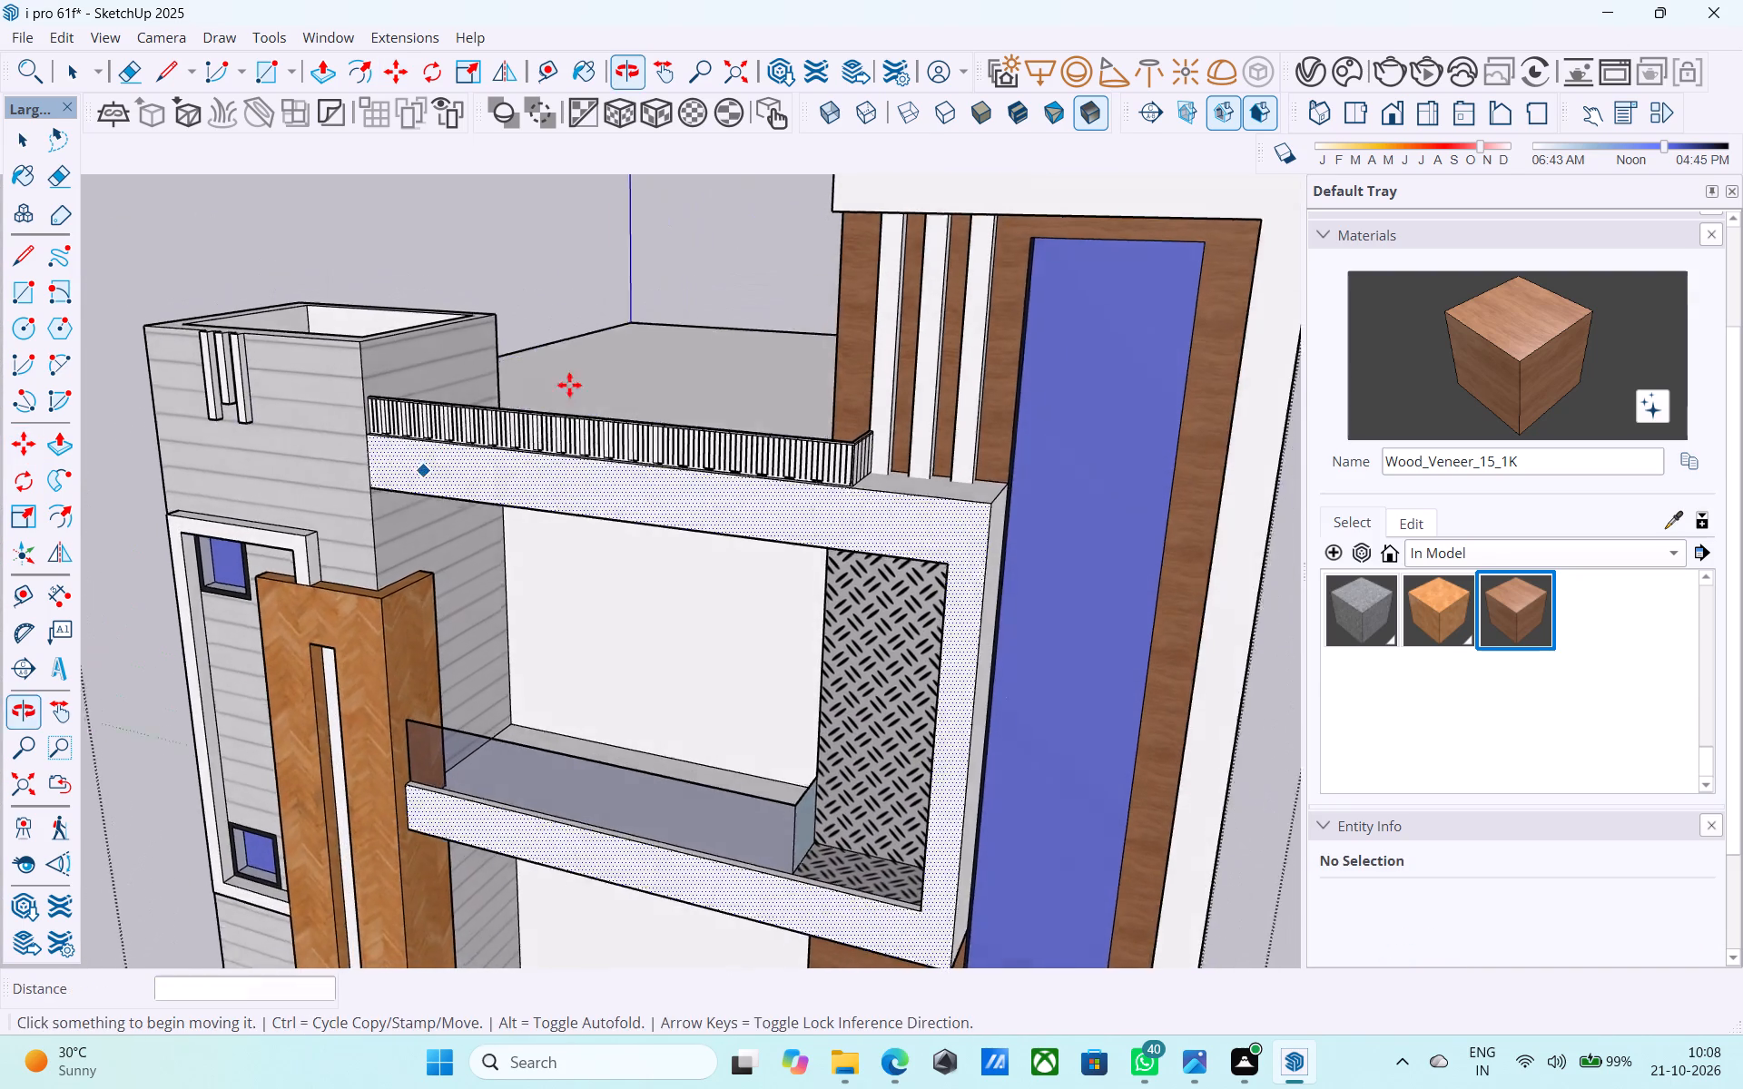
middle_click_drag(681, 405, 758, 368)
scroll(194, 365, "down", 4)
scroll(663, 394, "up", 7)
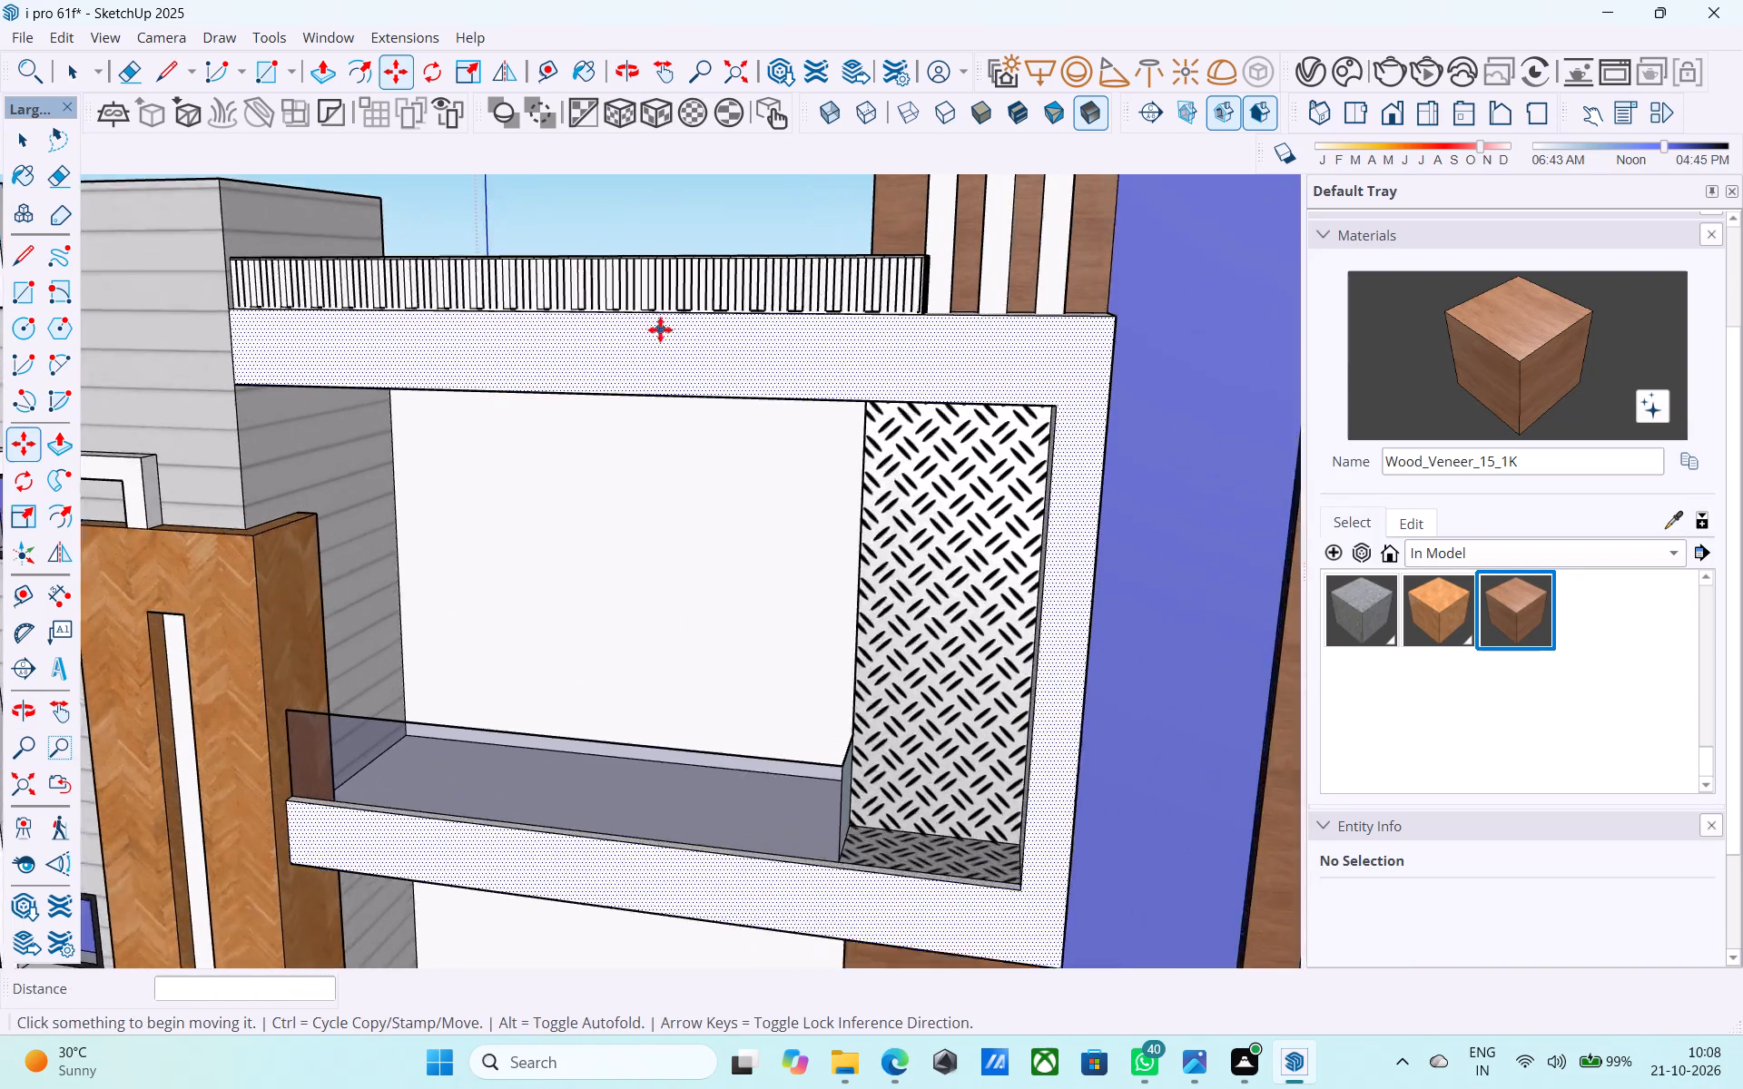
scroll(660, 329, "up", 4)
middle_click_drag(663, 321, 711, 356)
scroll(1088, 378, "down", 3)
scroll(706, 312, "up", 5)
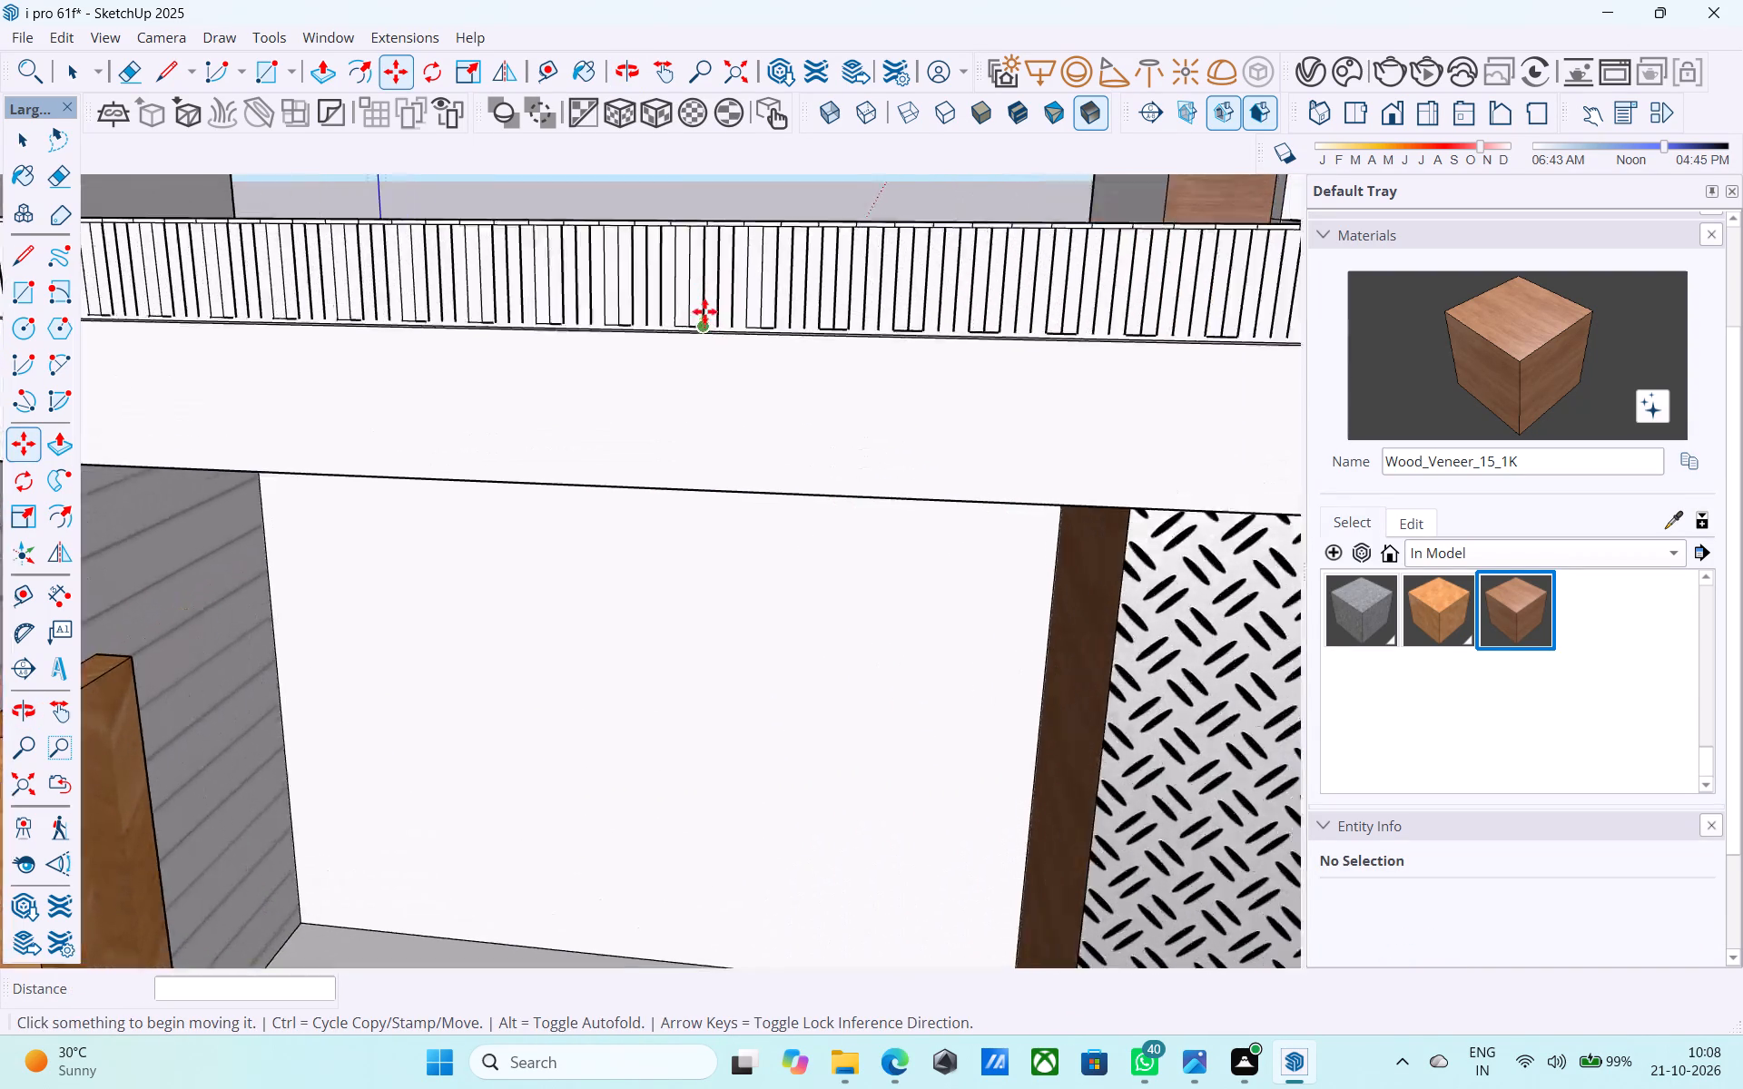
scroll(704, 311, "up", 7)
scroll(667, 369, "down", 7)
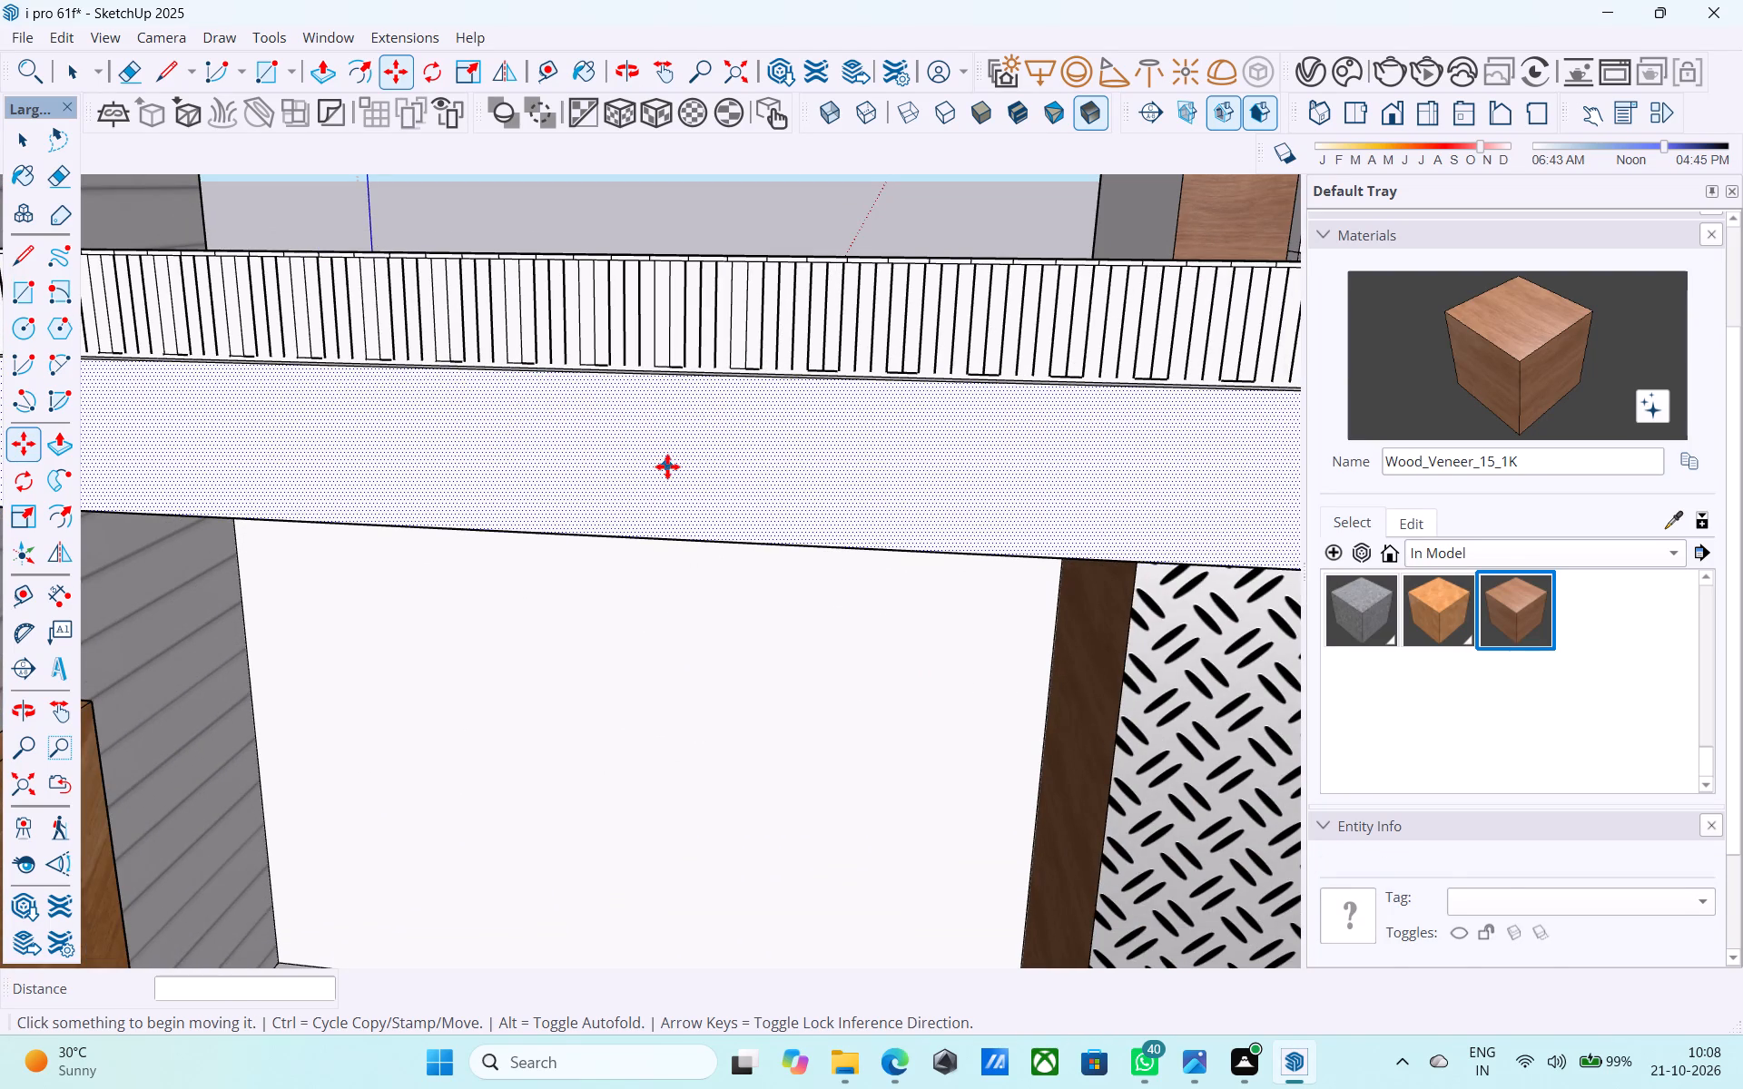
scroll(667, 466, "down", 3)
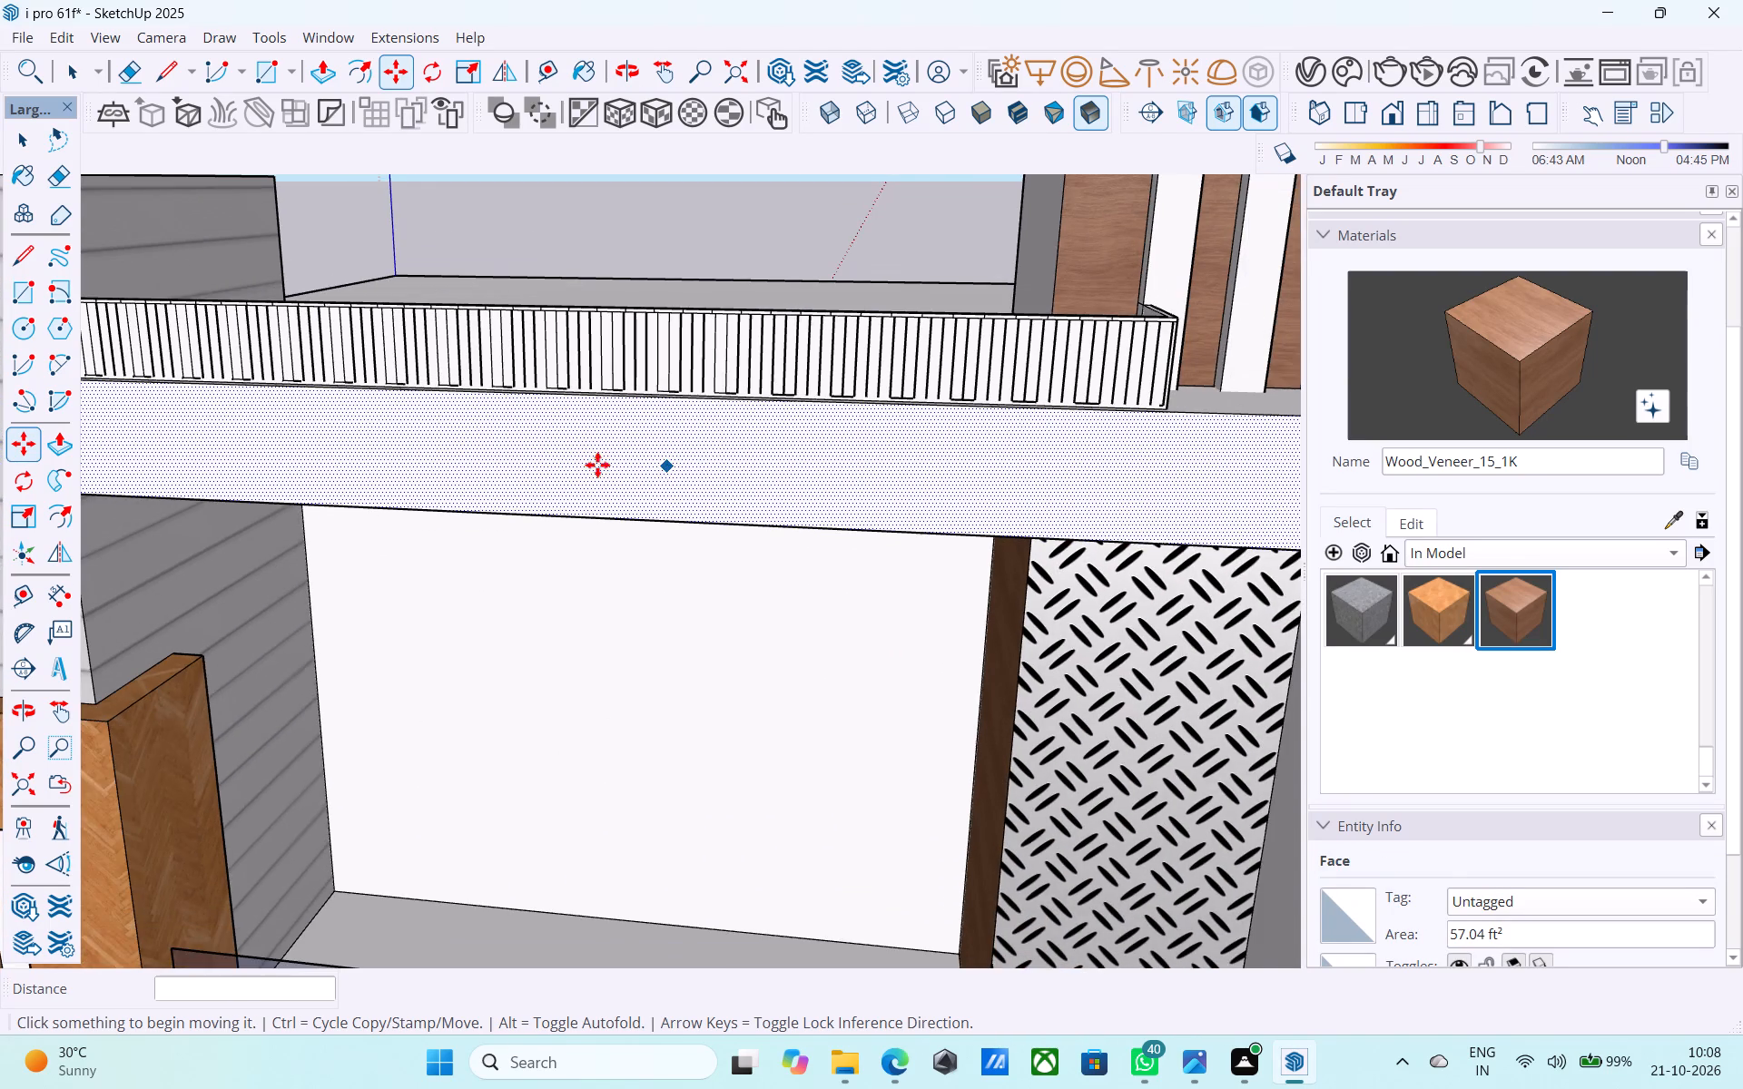
scroll(886, 437, "down", 3)
middle_click_drag(813, 477, 661, 457)
scroll(374, 381, "up", 5)
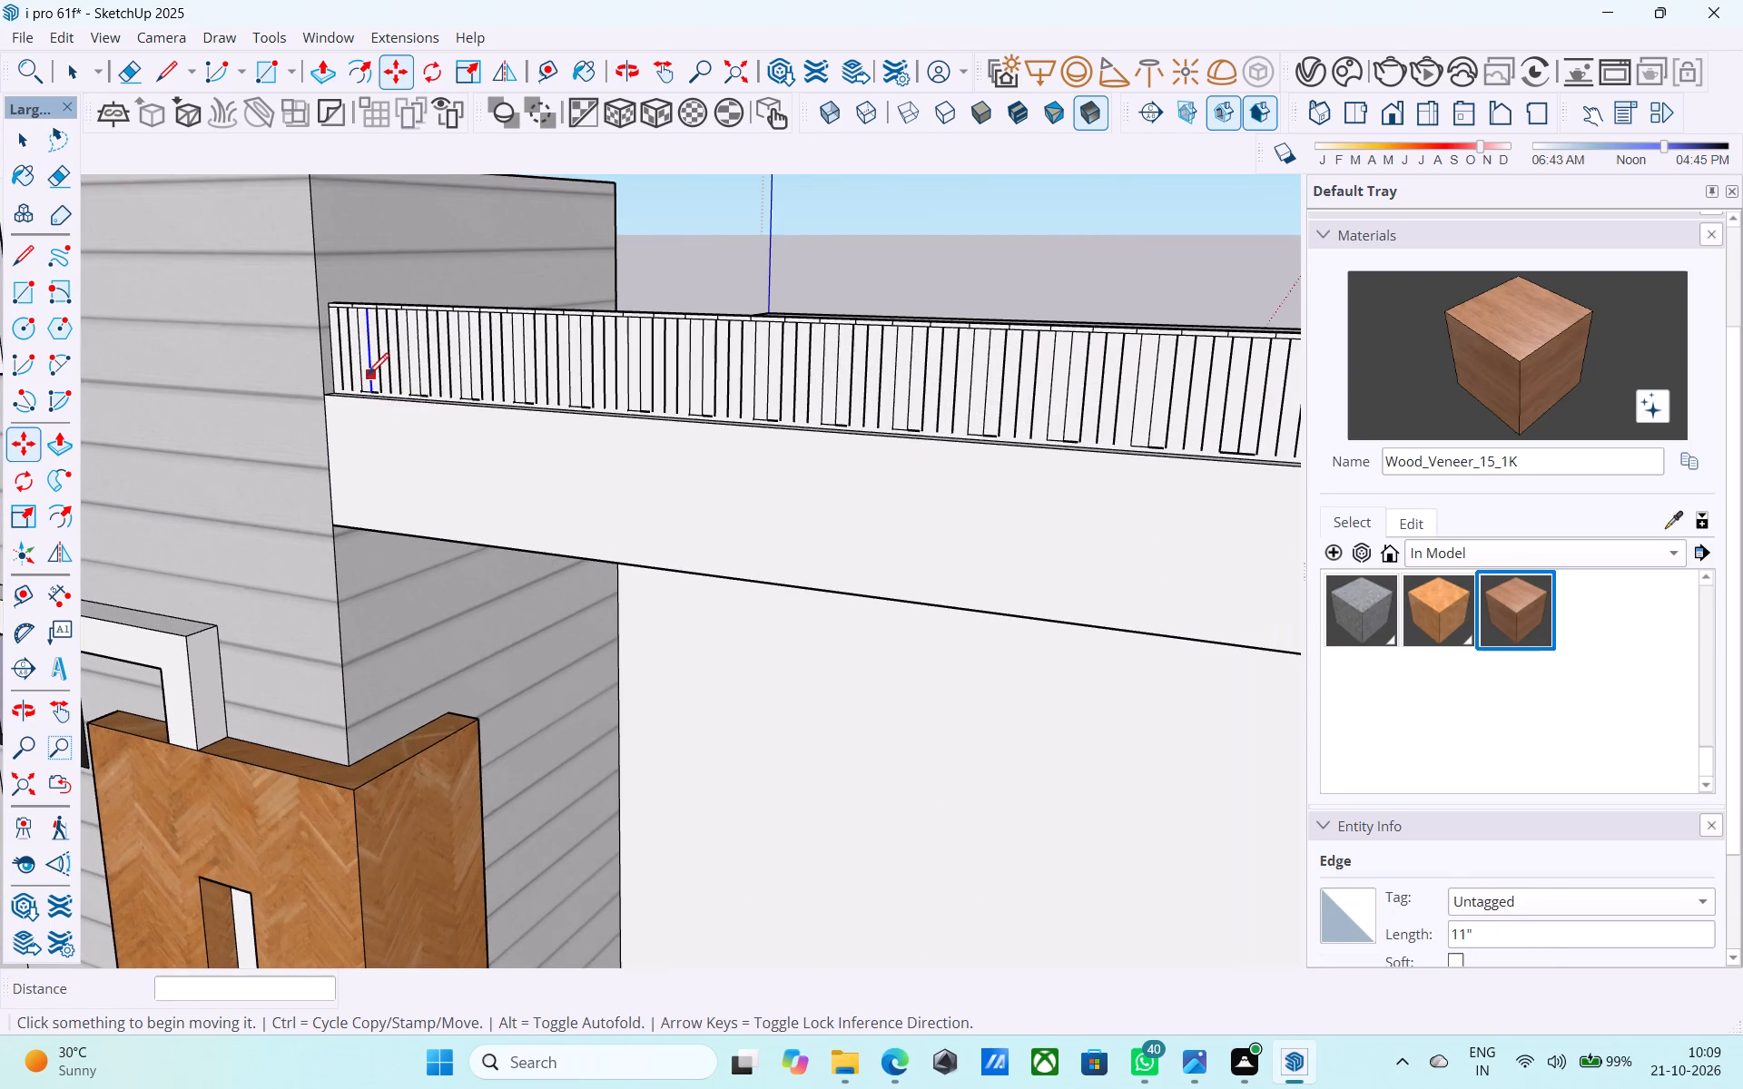
Draw a bottom border line along the parapet front at the strip lines' lower ends, first 1 5/8" to the tower-side edge, then to the end corner.
key("l")
scroll(367, 377, "up", 8)
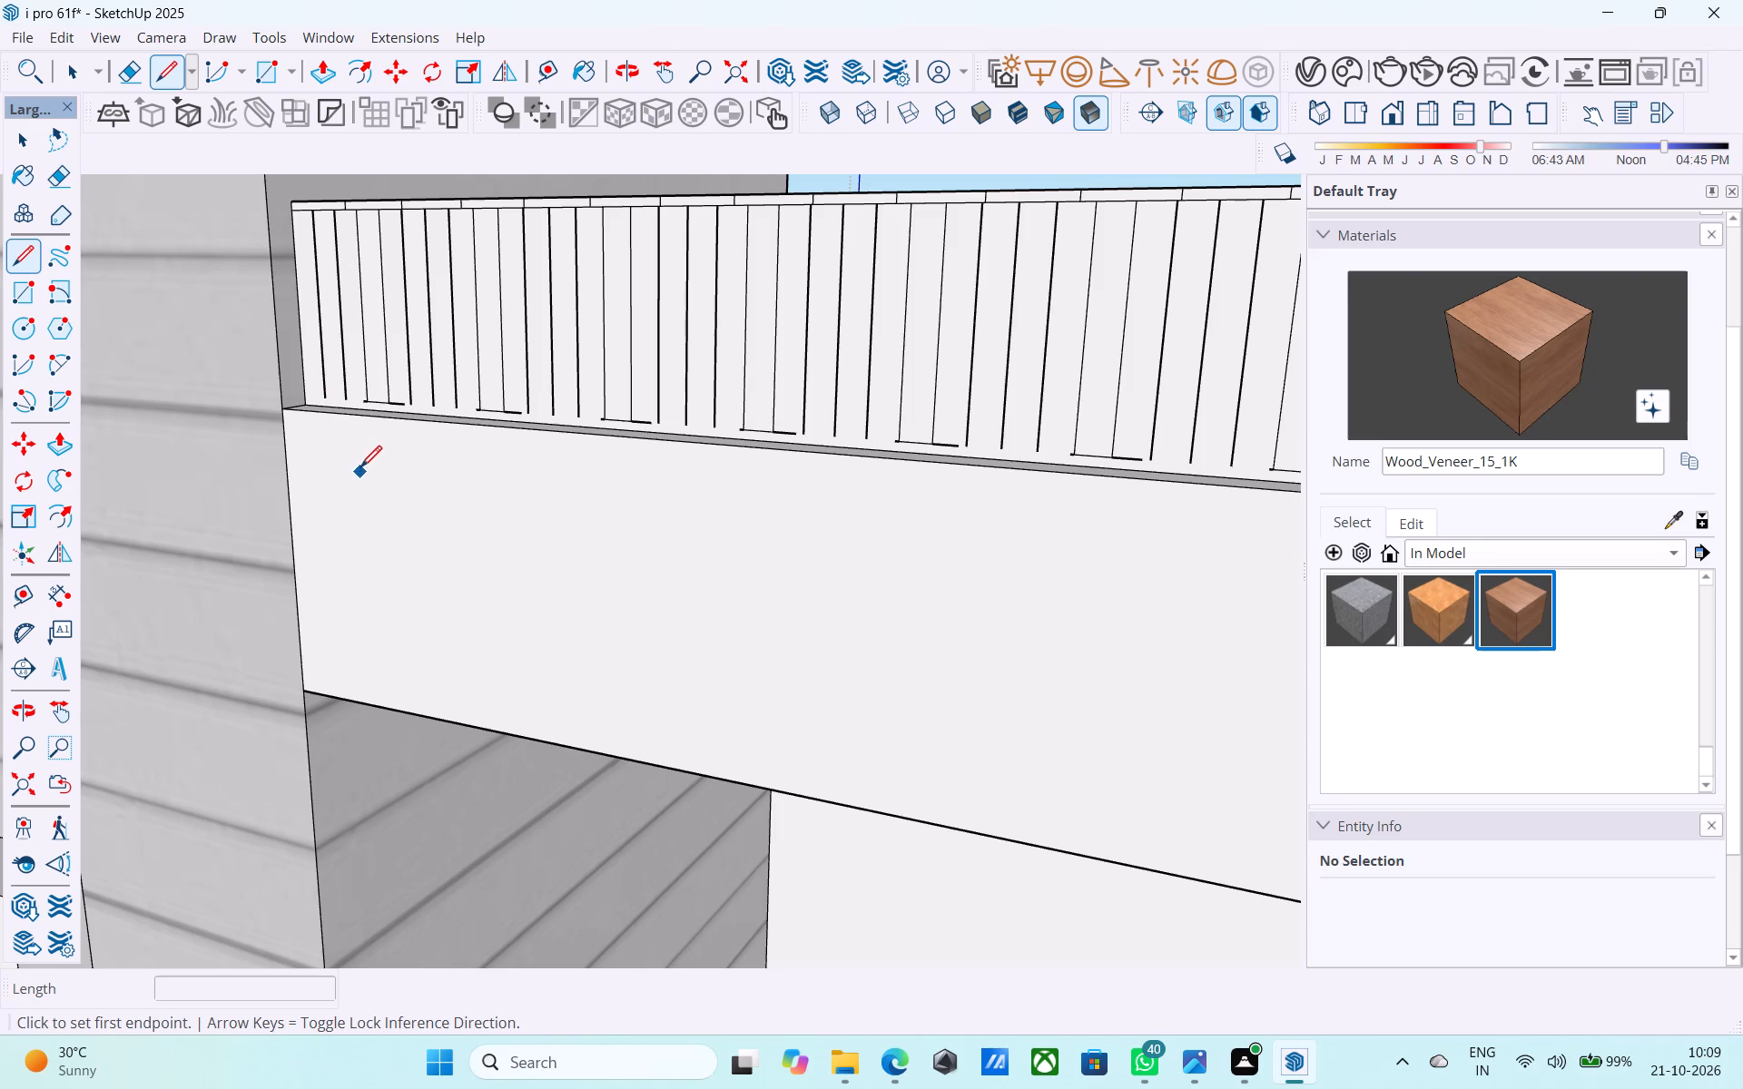
left_click(321, 401)
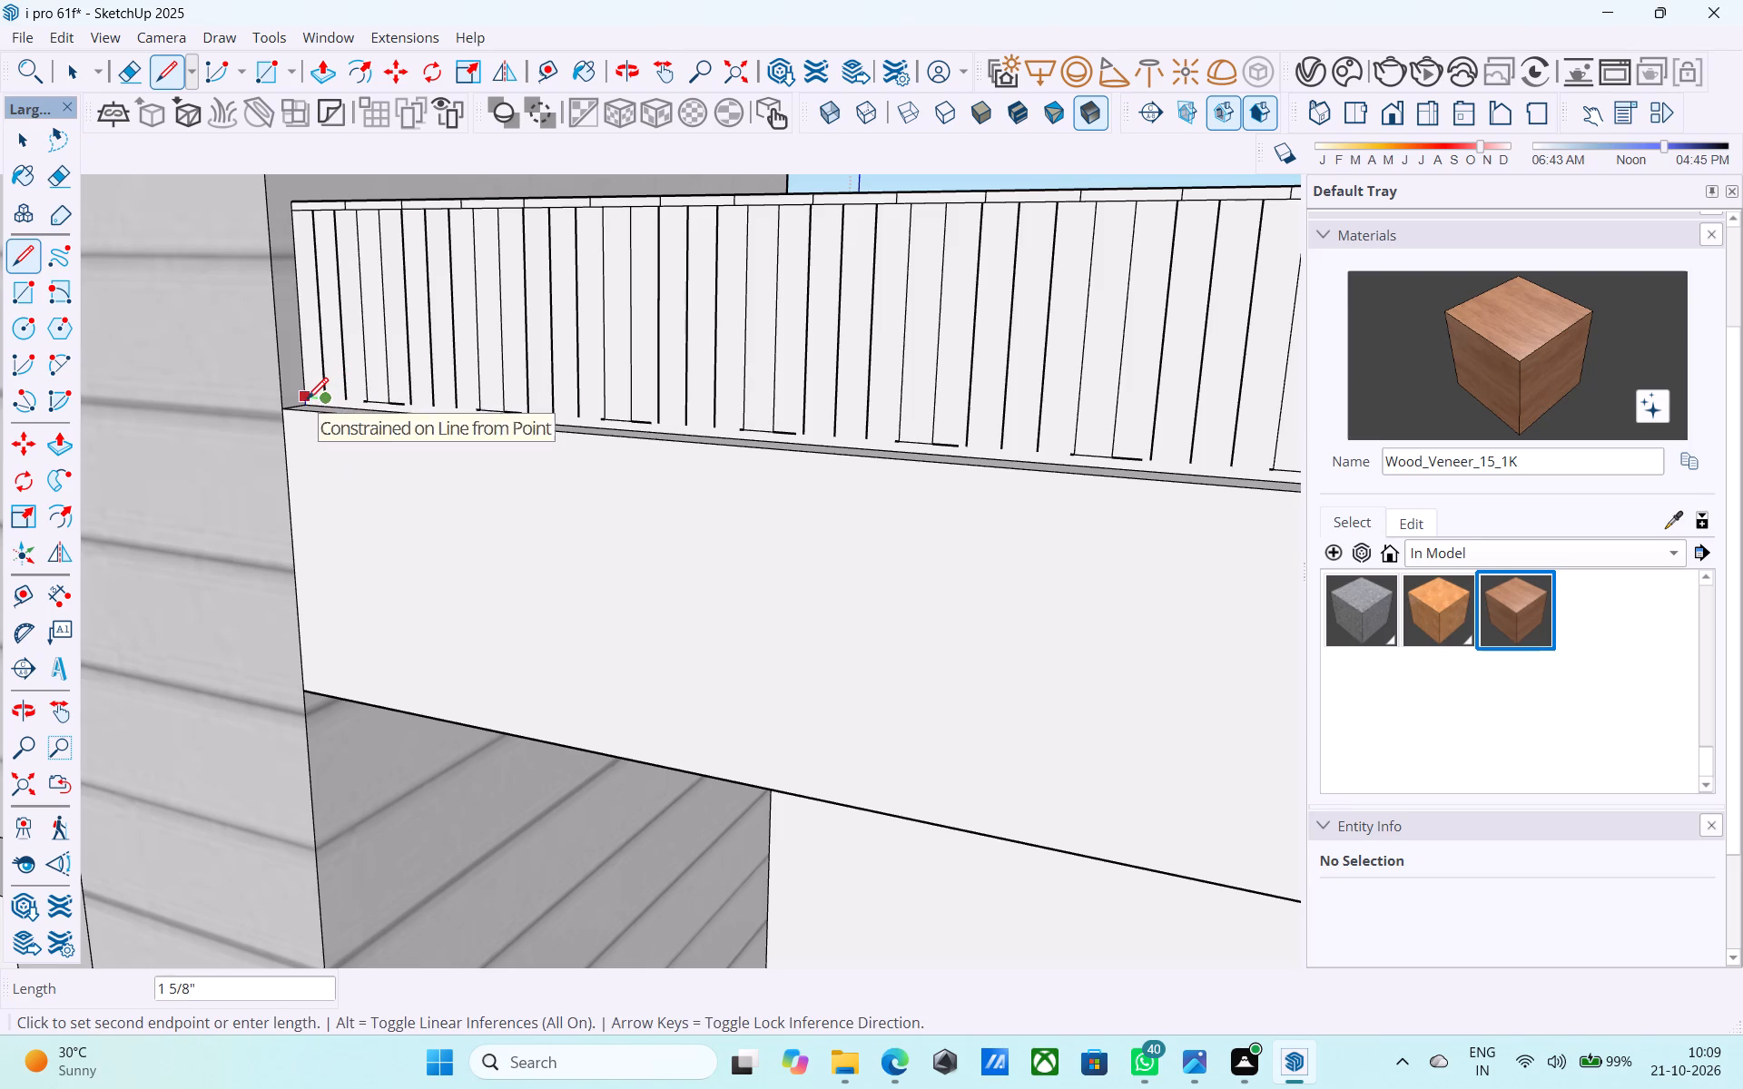
left_click(307, 401)
left_click(302, 397)
scroll(288, 395, "down", 6)
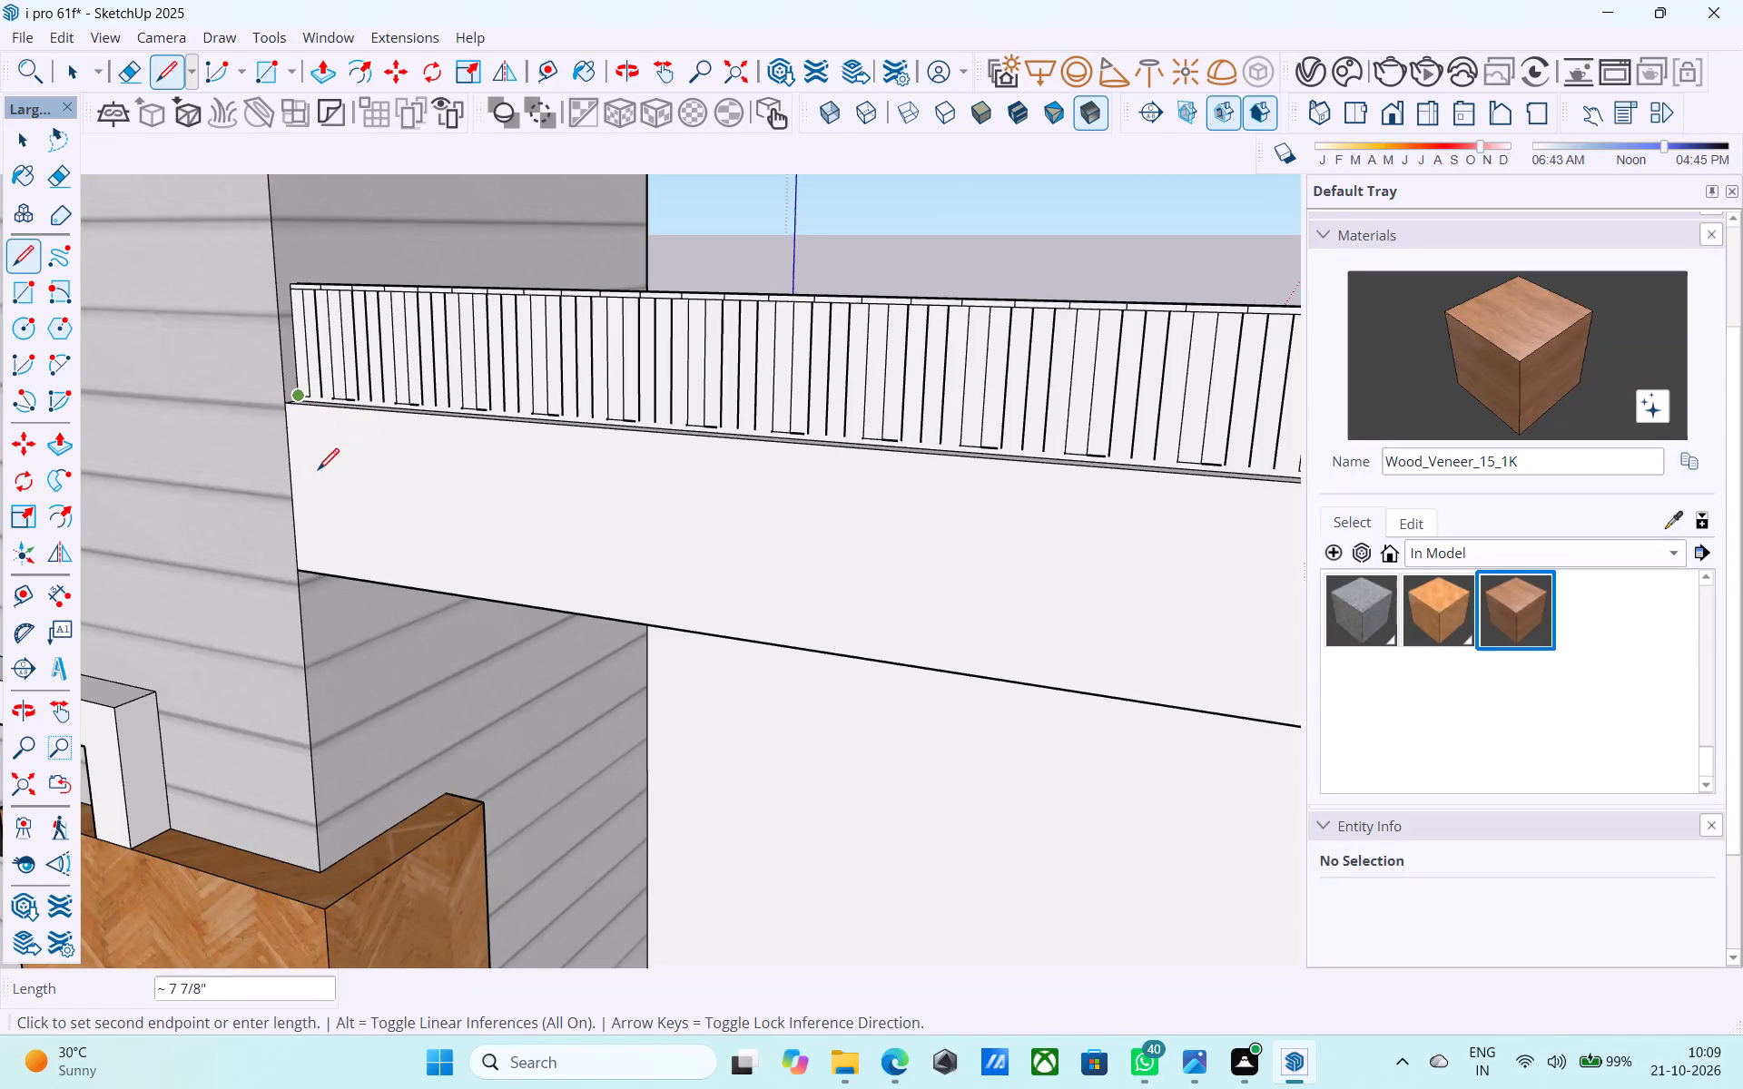
scroll(321, 491, "down", 1)
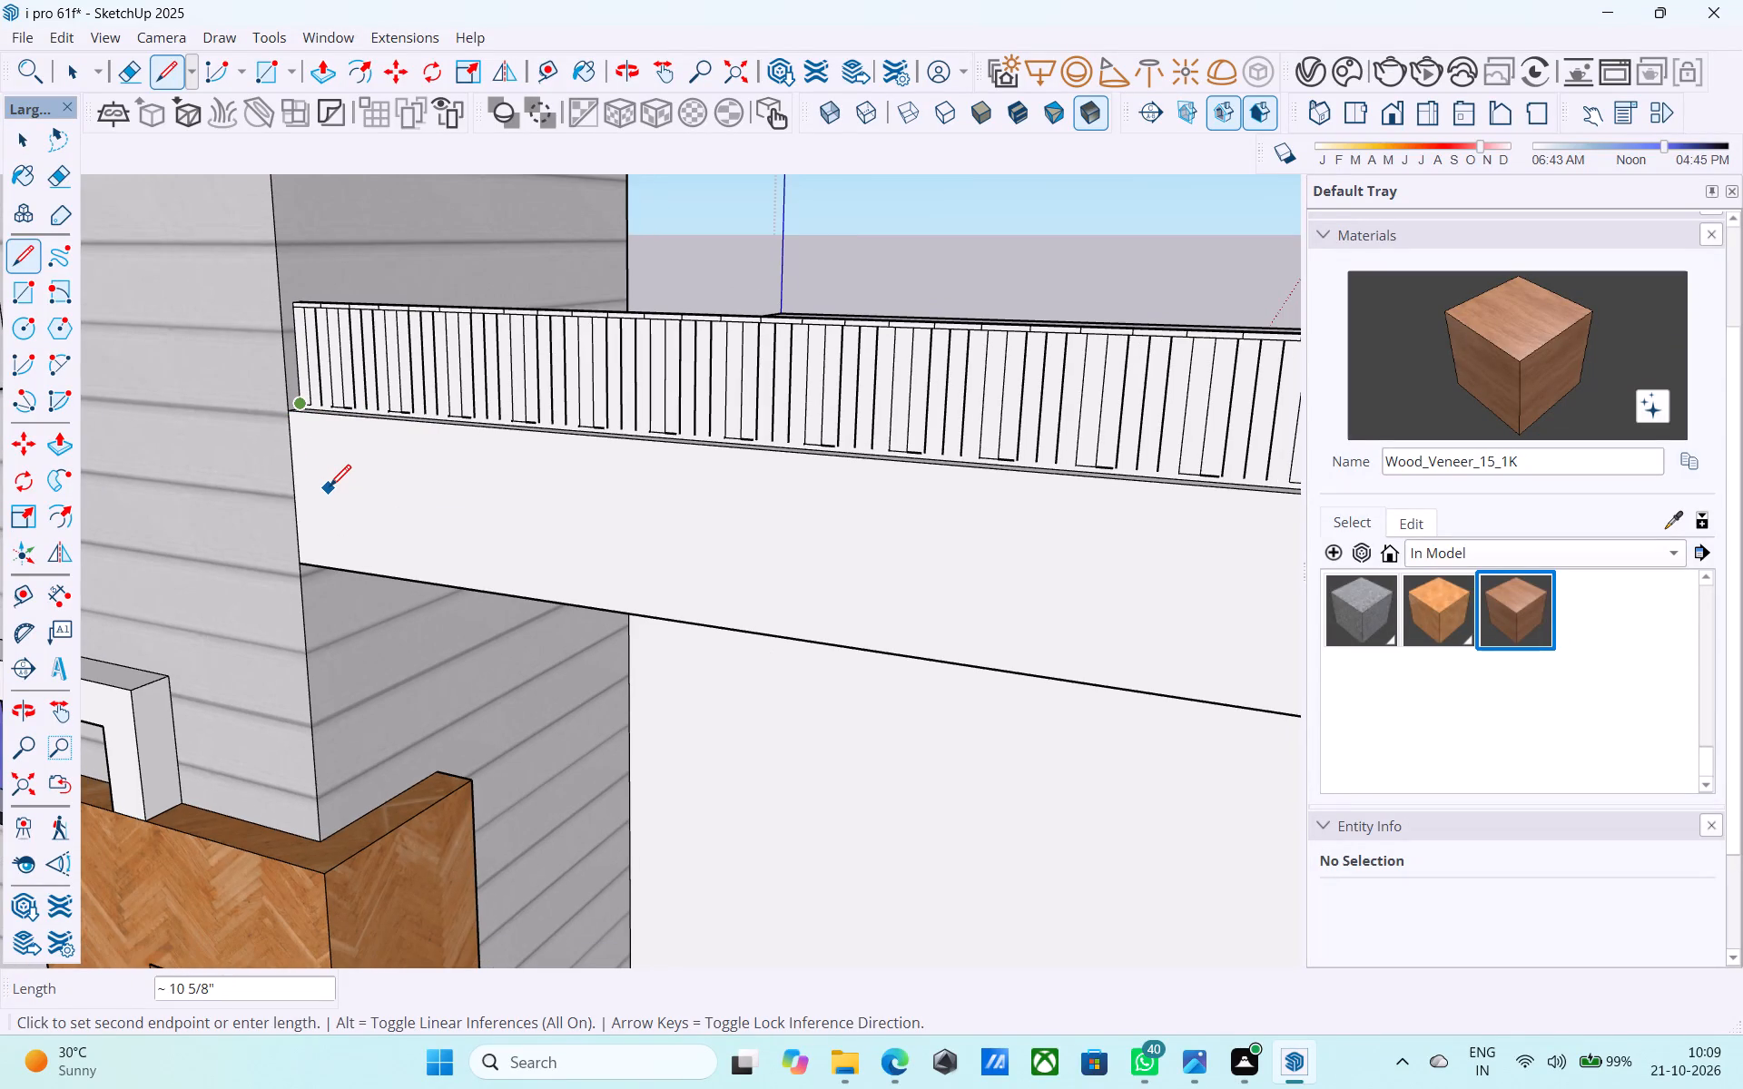
scroll(330, 488, "down", 10)
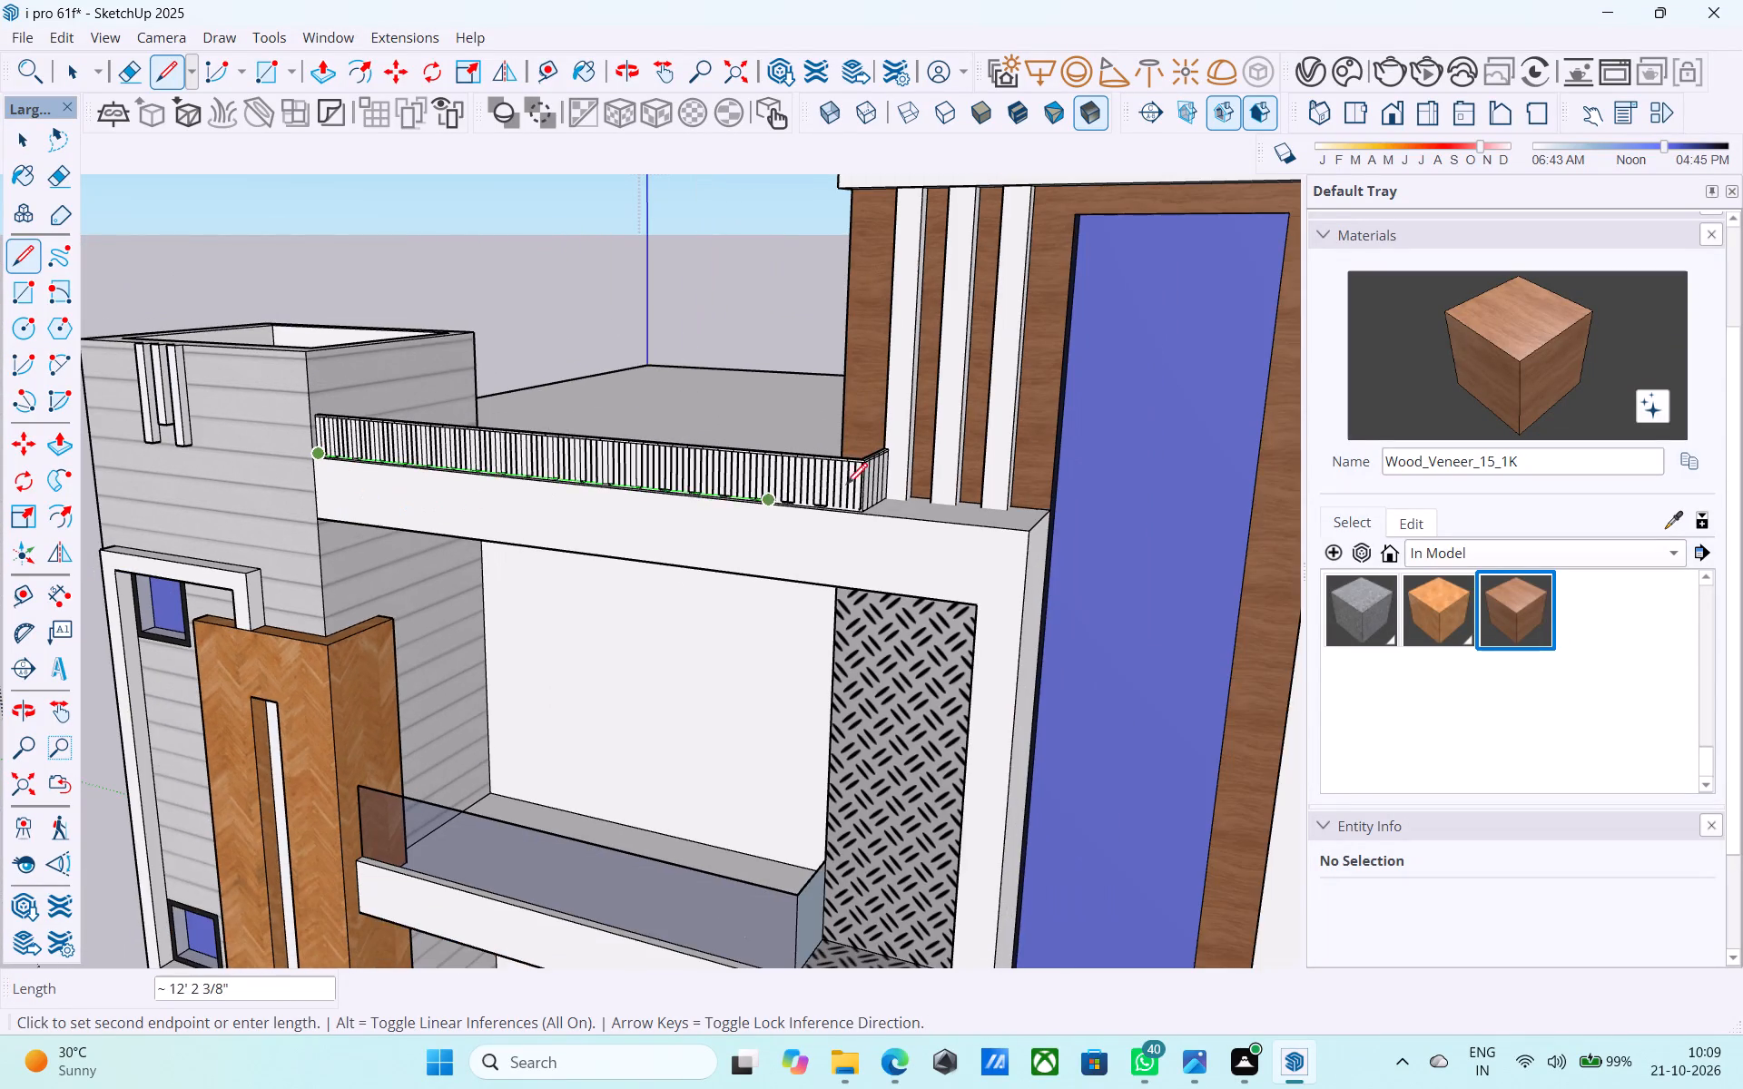
scroll(881, 492, "up", 6)
scroll(833, 525, "up", 15)
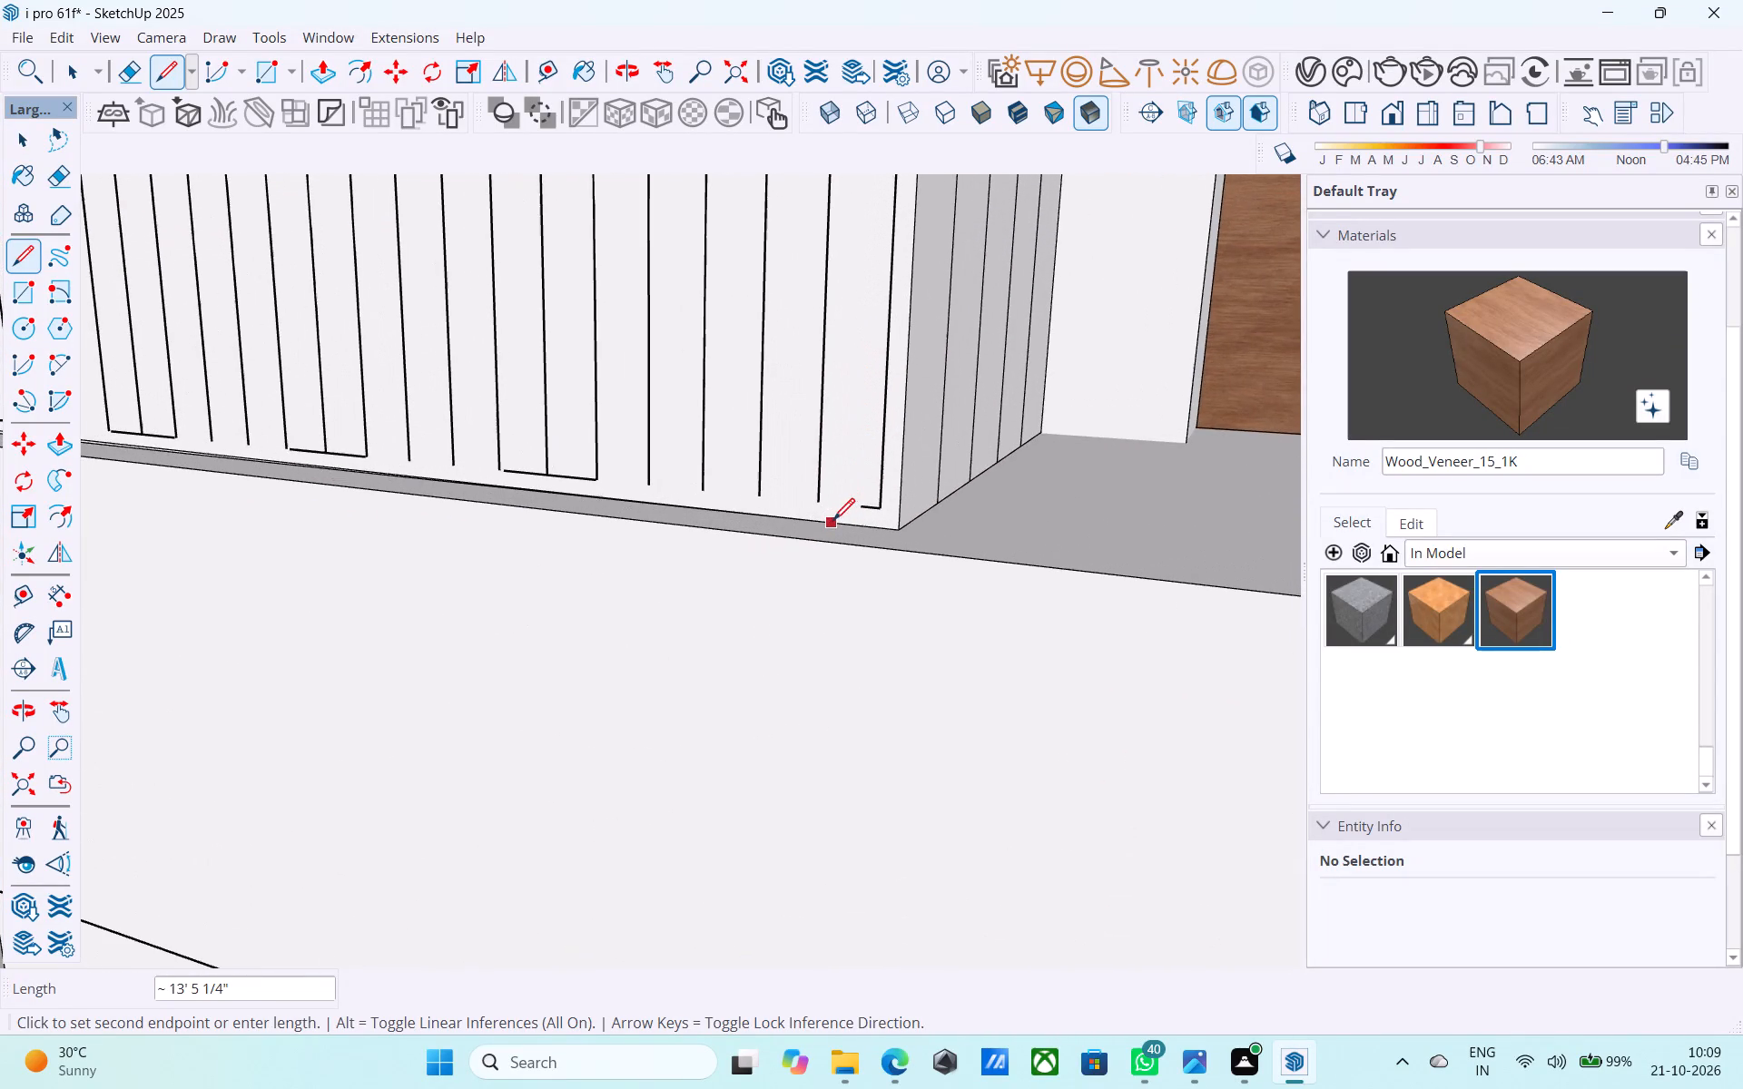
left_click(859, 505)
Examine the parapet front's bottom border and strip lines up close, along its length and around the end corner.
scroll(922, 517, "down", 12)
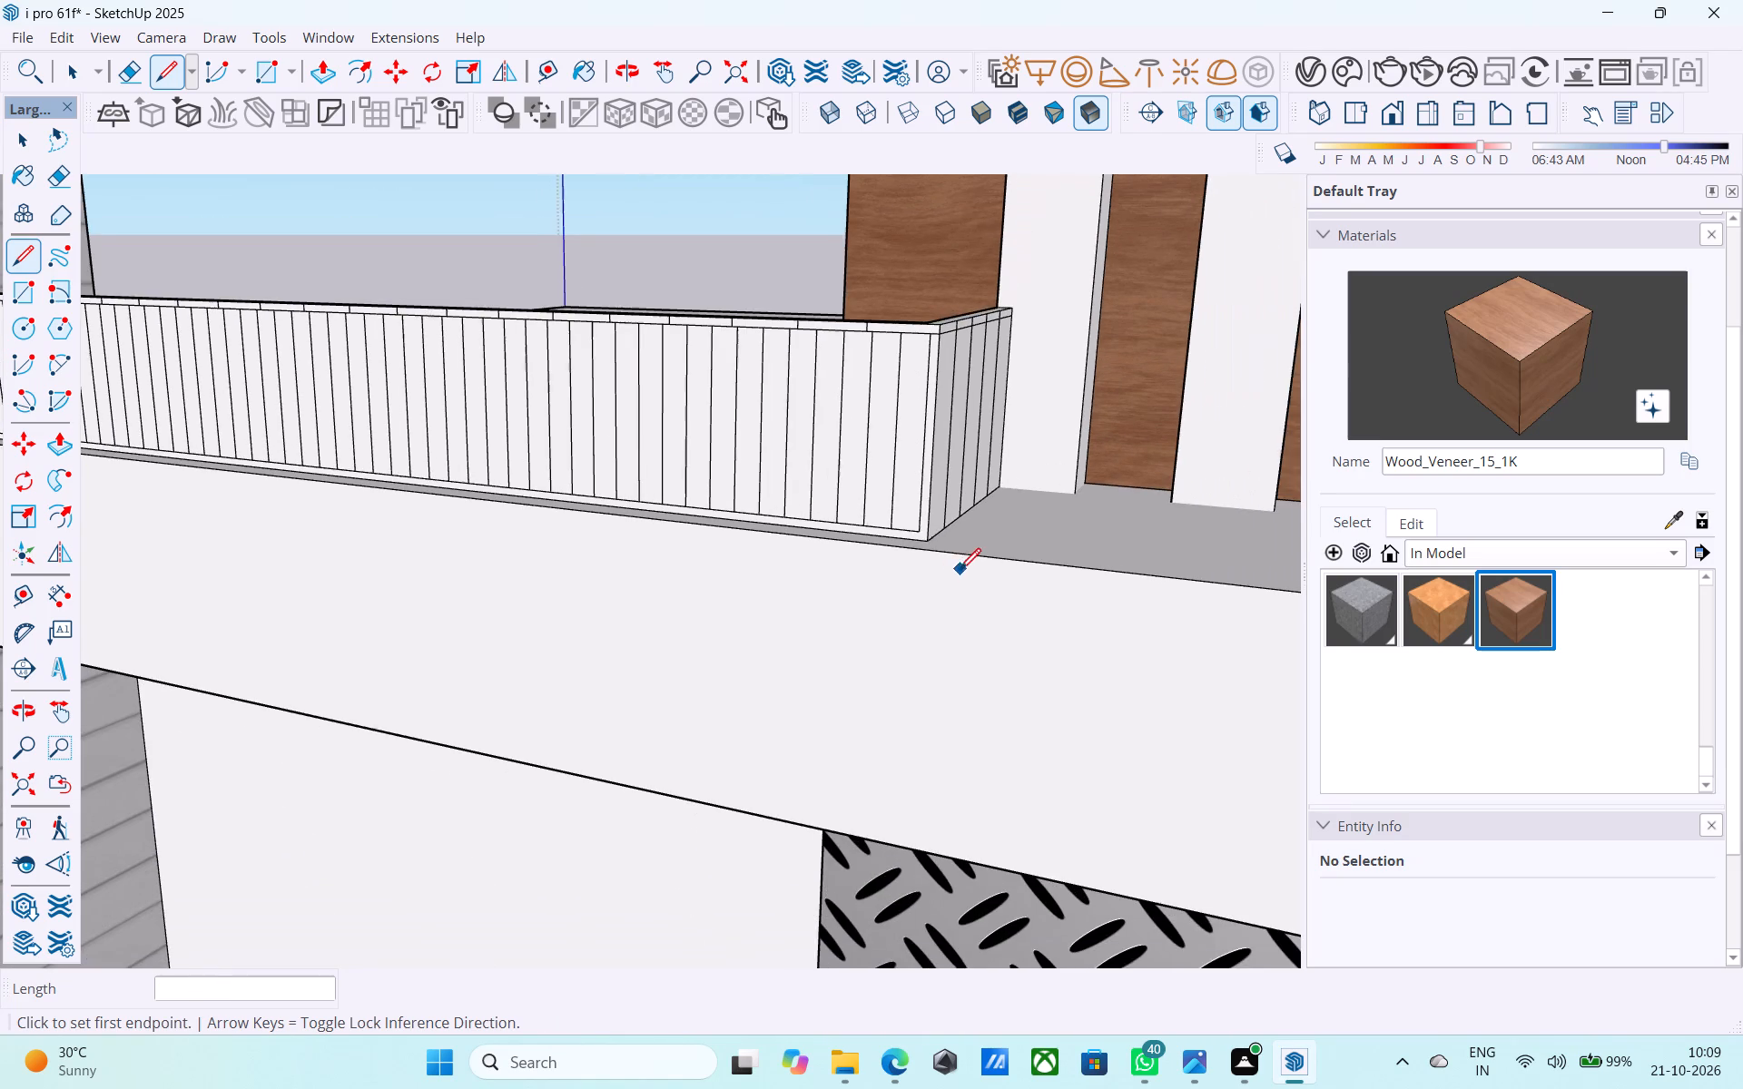
middle_click_drag(895, 515, 911, 574)
scroll(774, 446, "up", 13)
middle_click_drag(758, 420, 736, 508)
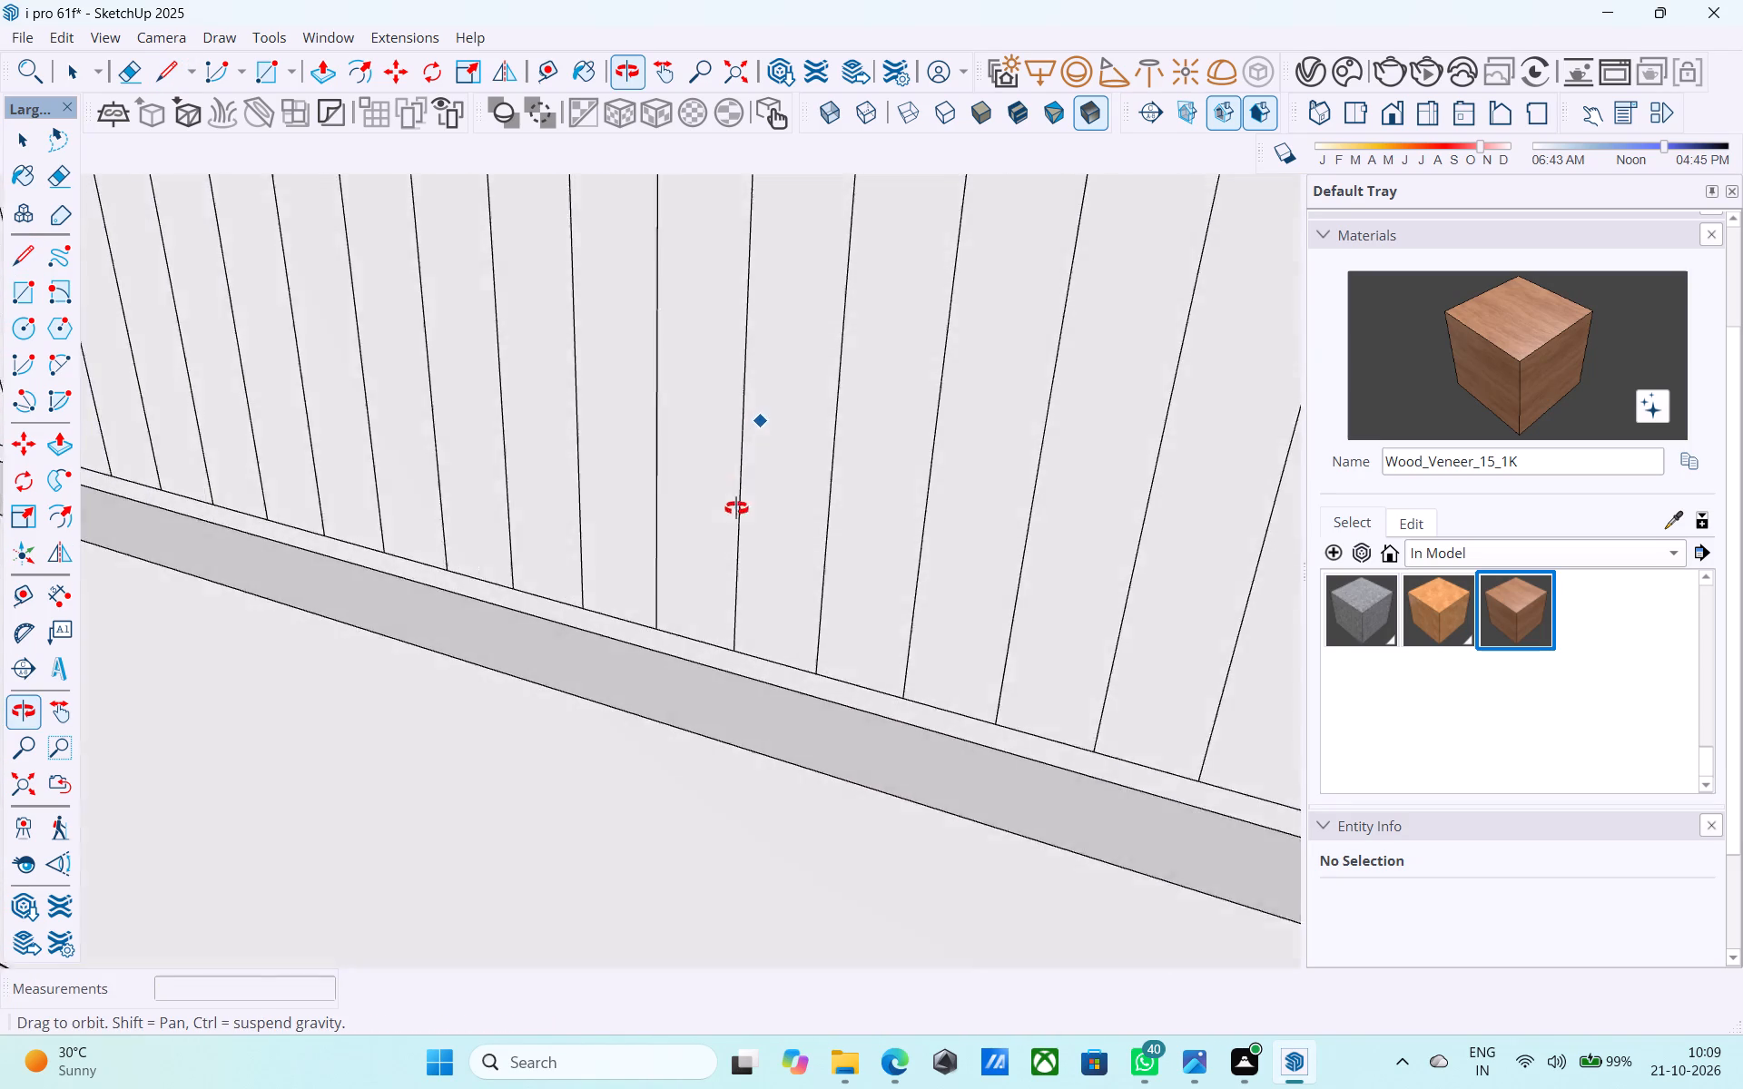
middle_click_drag(736, 508, 232, 323)
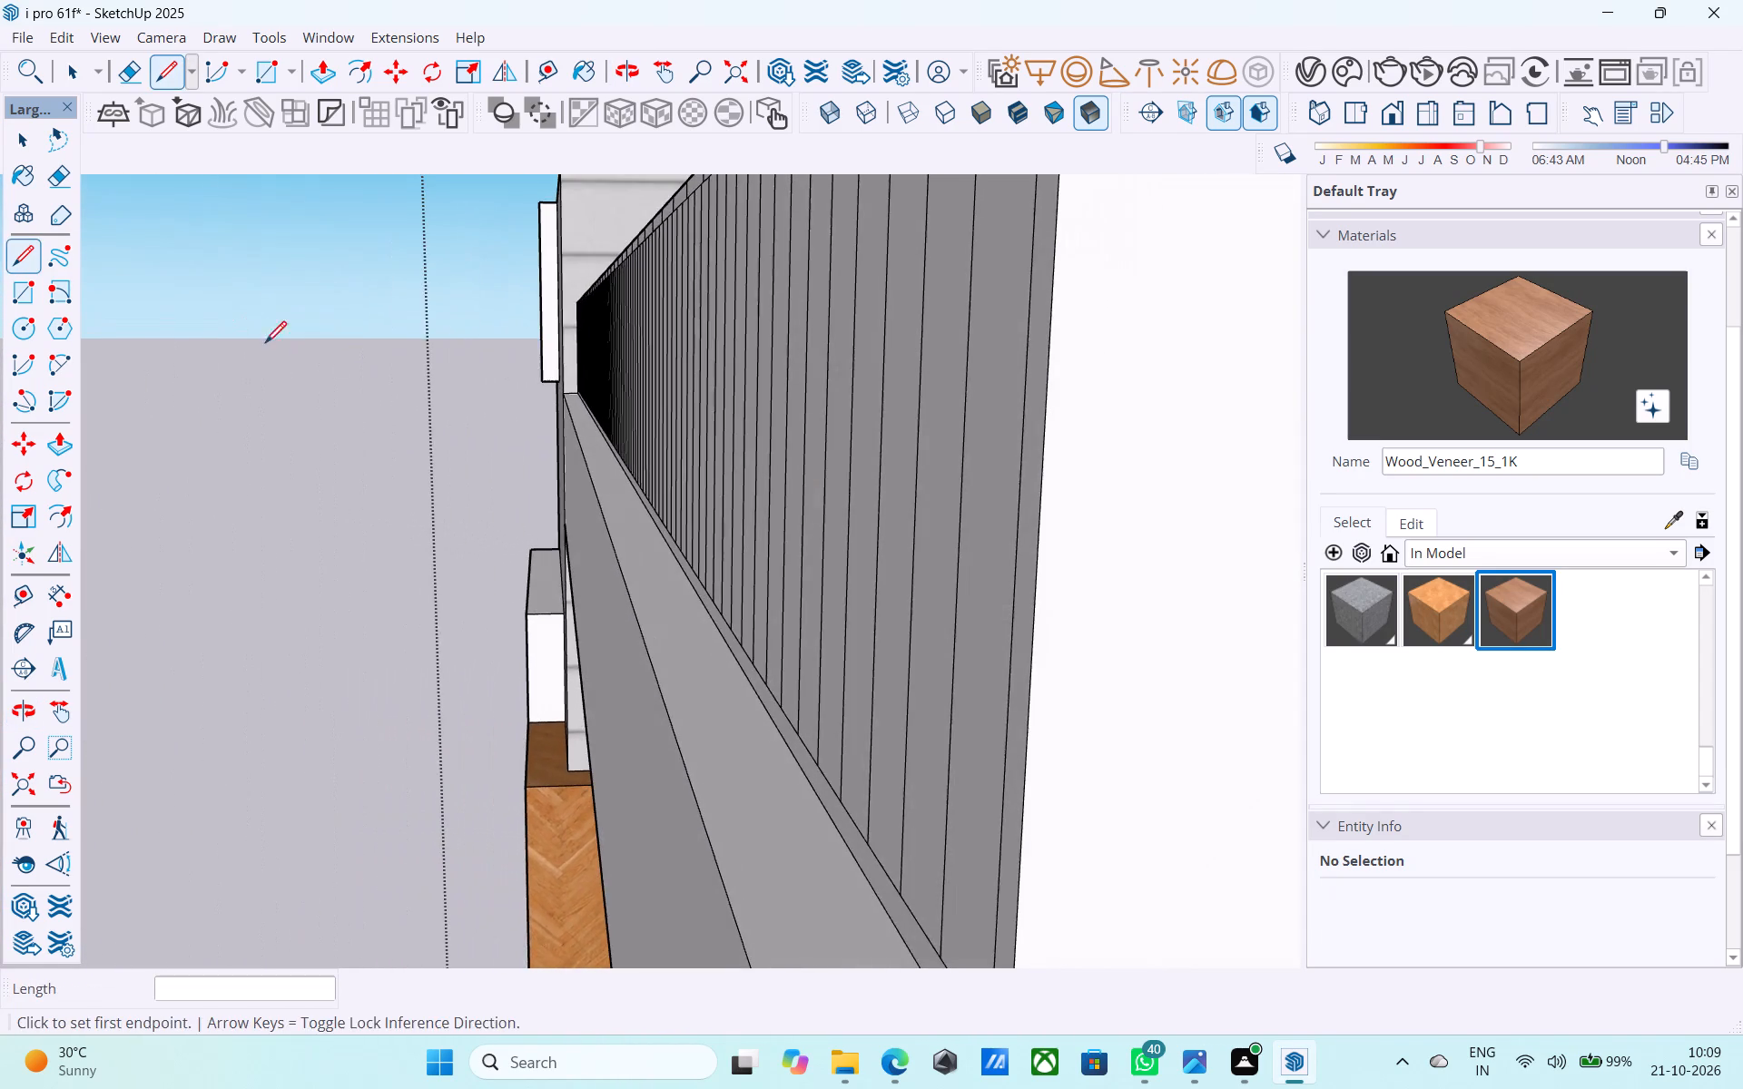
middle_click_drag(549, 406, 987, 545)
scroll(963, 529, "down", 19)
scroll(1028, 517, "up", 10)
middle_click_drag(960, 522, 980, 492)
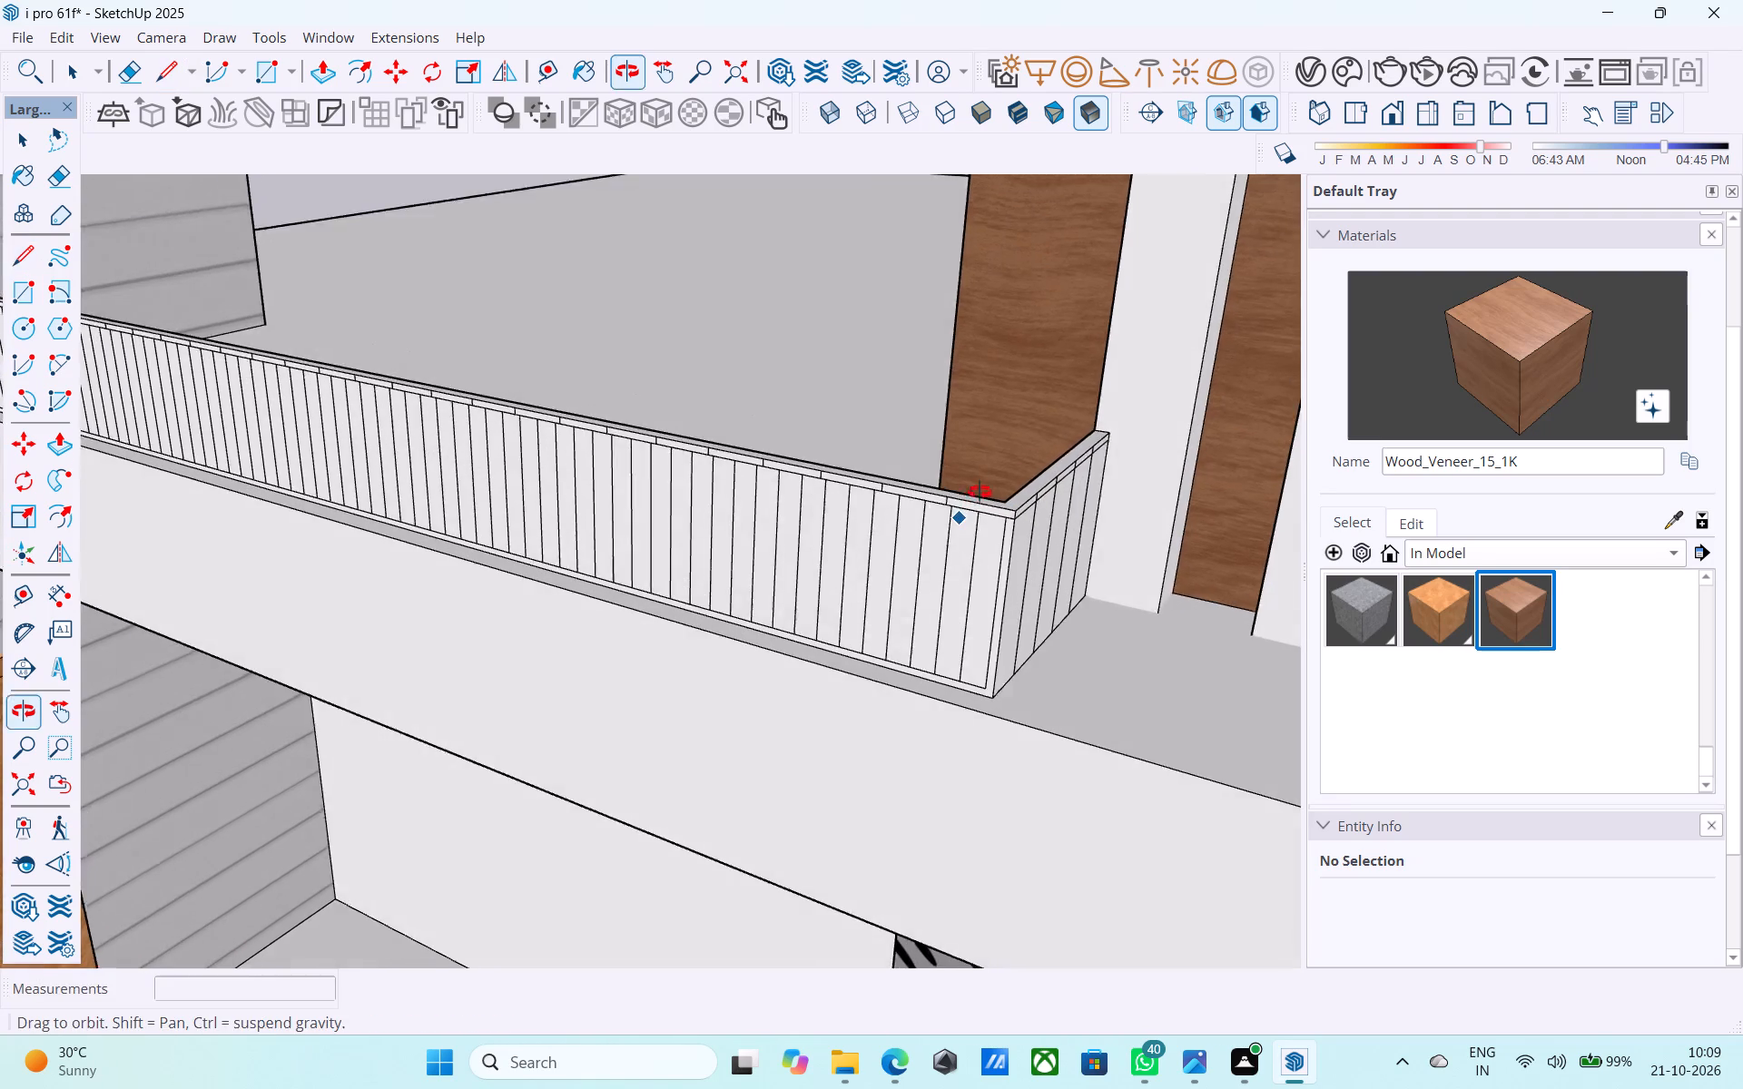
middle_click_drag(980, 492, 1003, 479)
Draw six vertical lines about 11 1/2" long on the parapet's short return side, halving each strip between bottom edge and top border.
scroll(1210, 373, "down", 6)
middle_click_drag(1103, 466, 783, 391)
scroll(993, 540, "up", 6)
scroll(611, 436, "down", 7)
scroll(1050, 540, "up", 13)
left_click(812, 540)
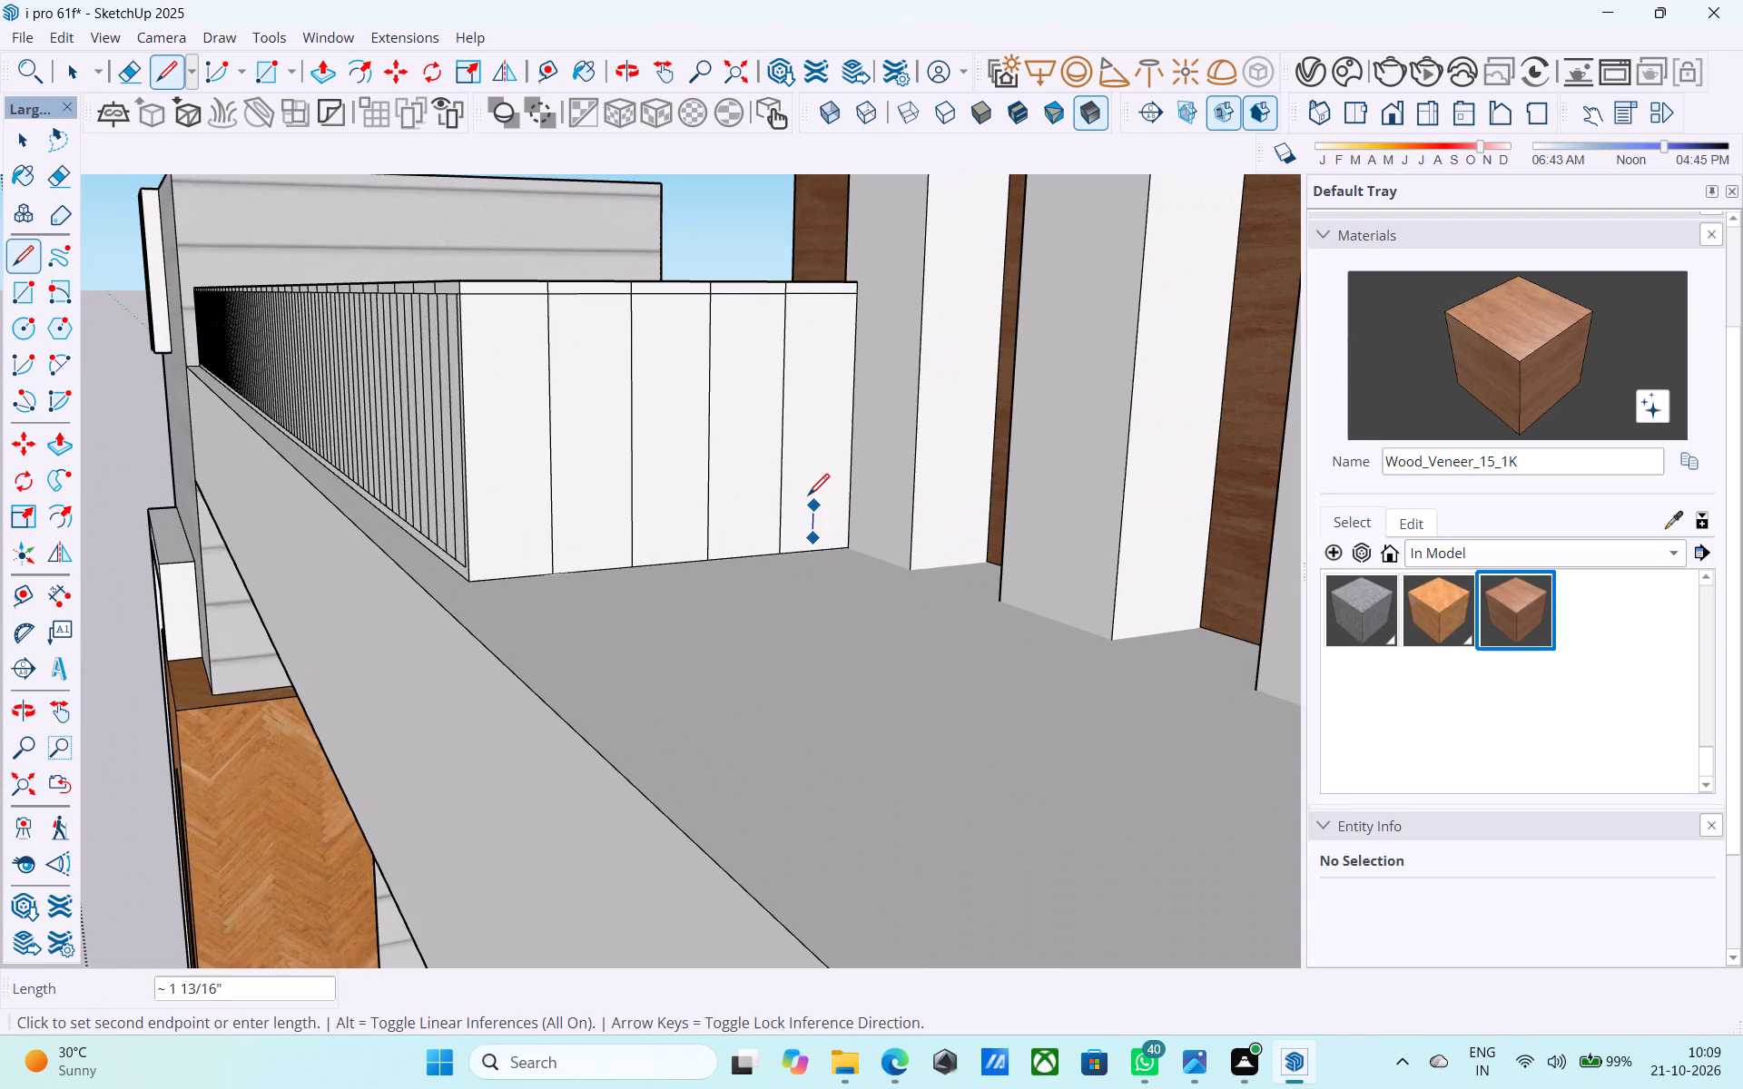
key("l")
left_click(816, 552)
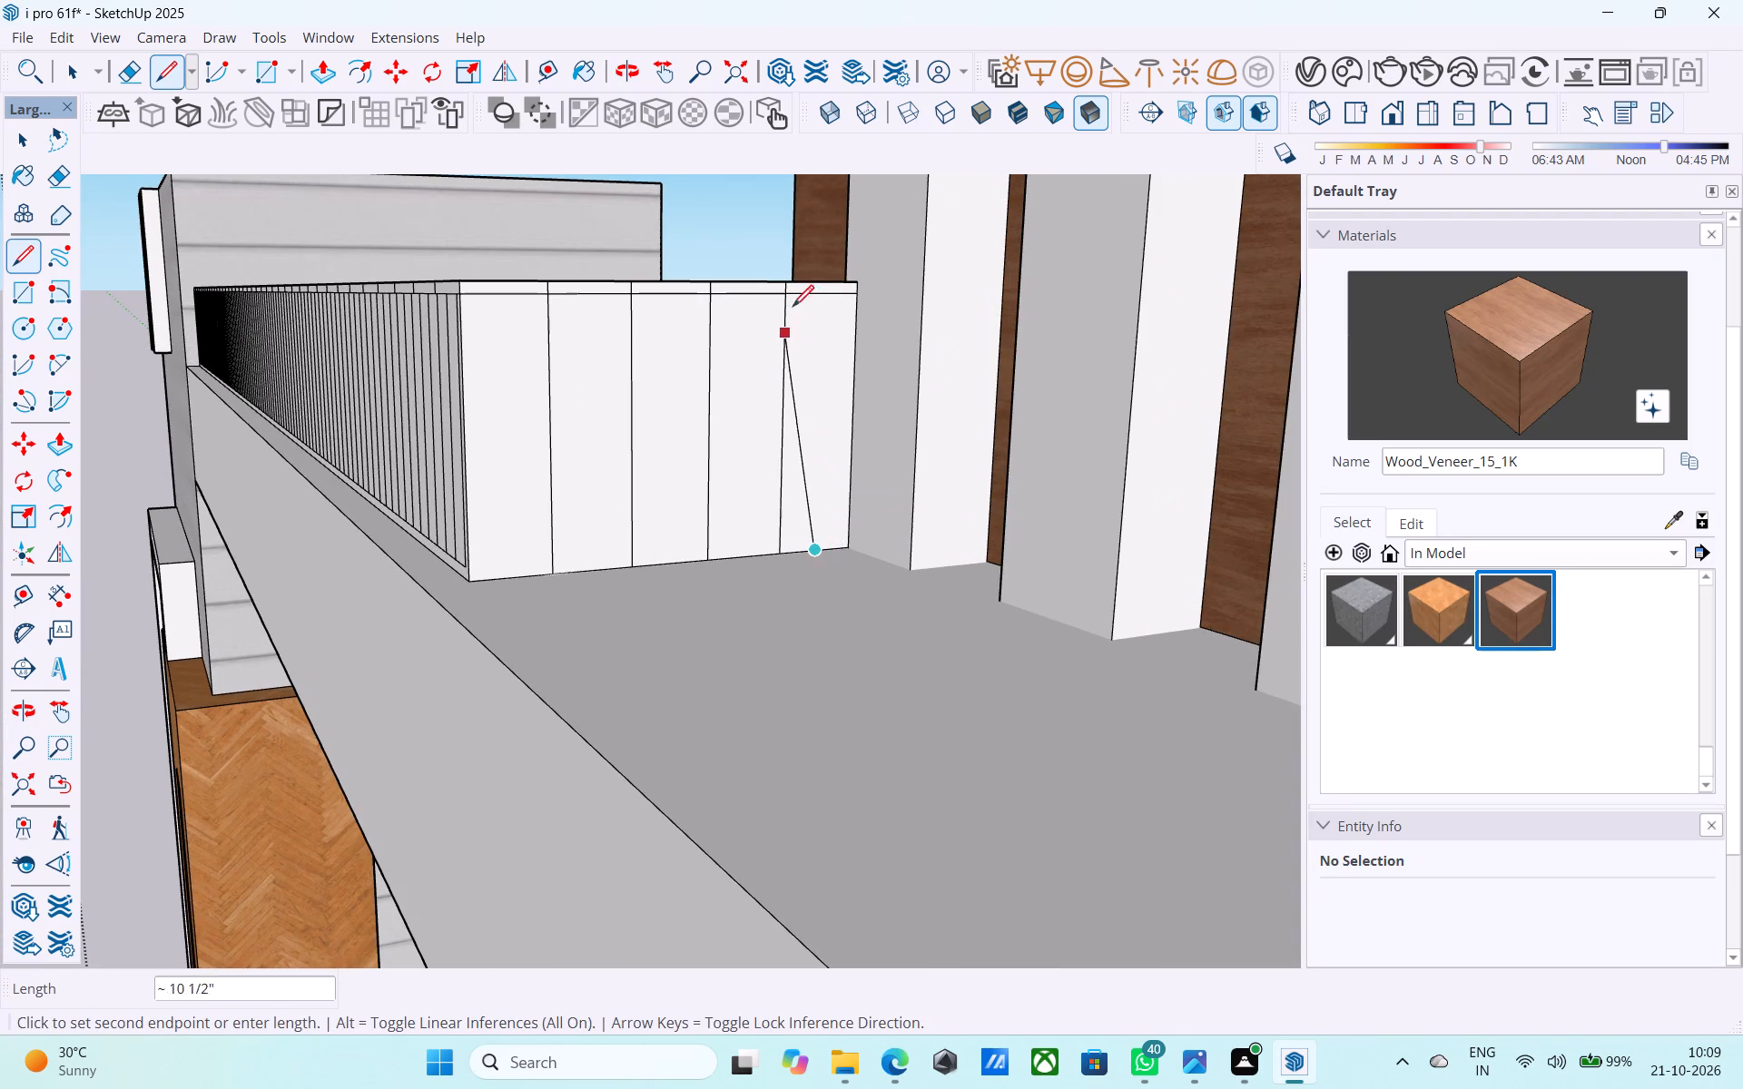
left_click(812, 296)
left_click(747, 557)
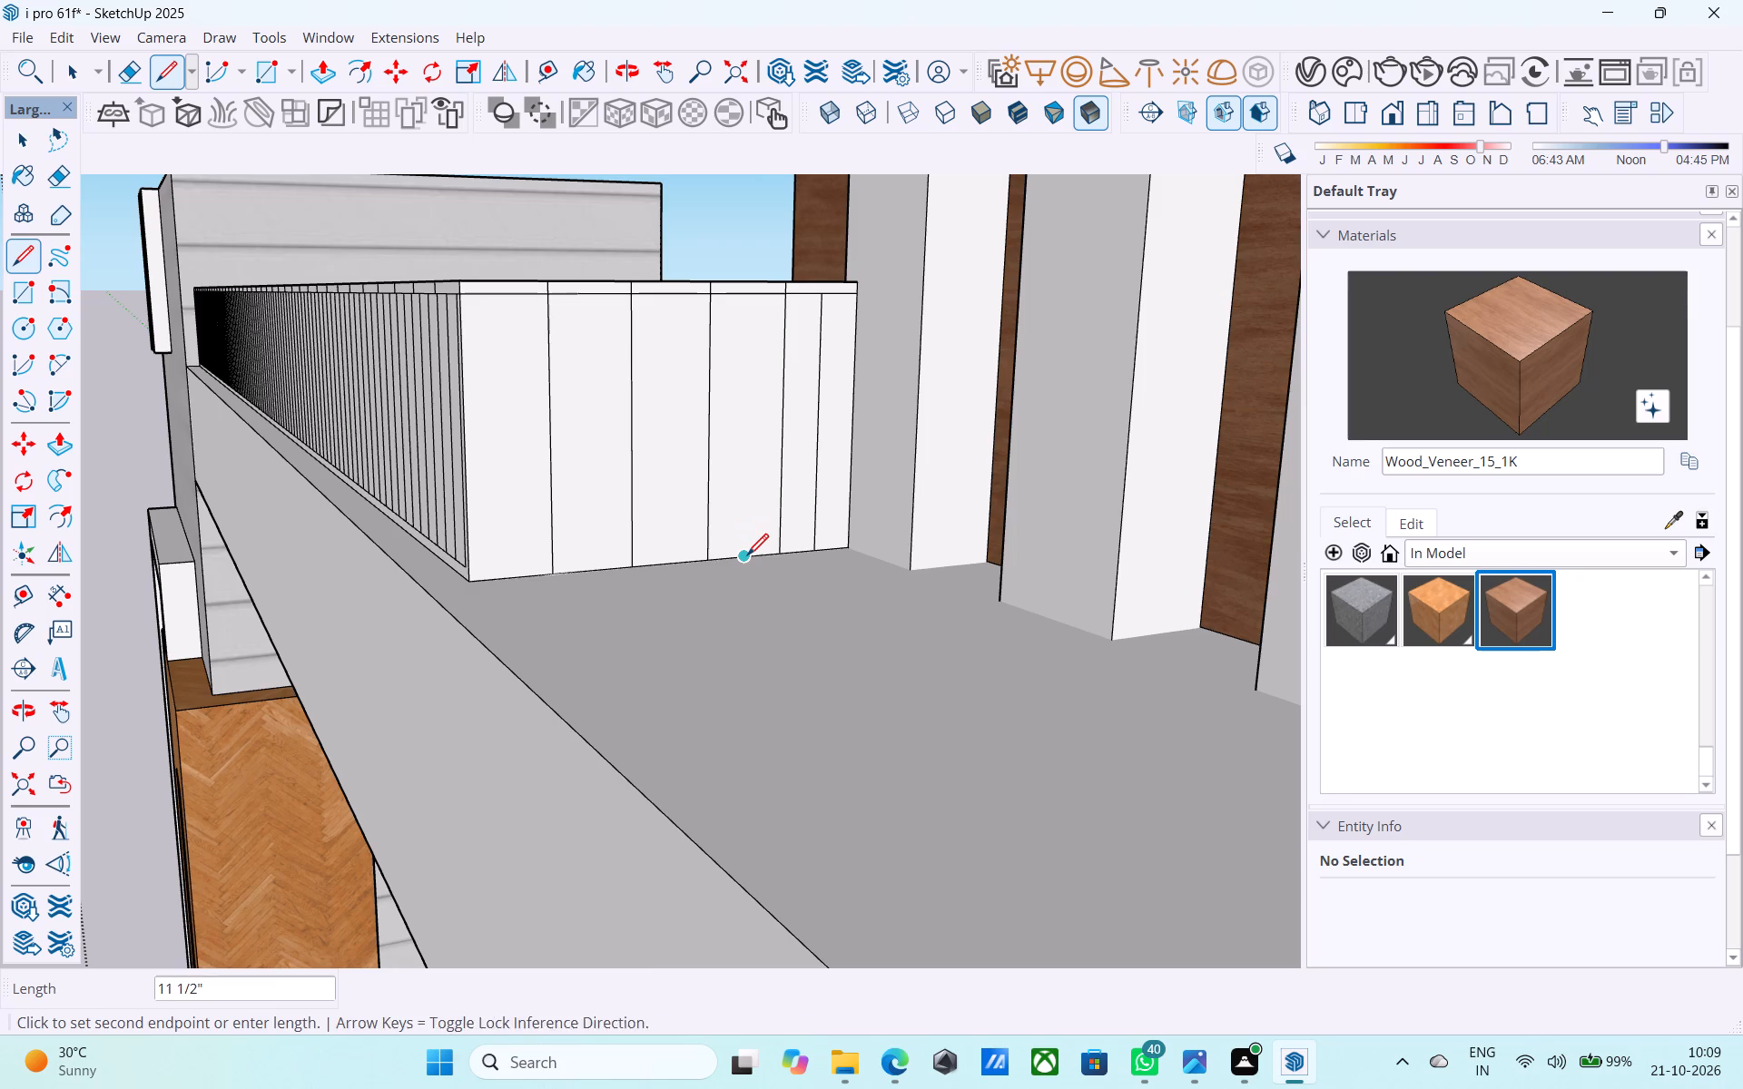
left_click(745, 301)
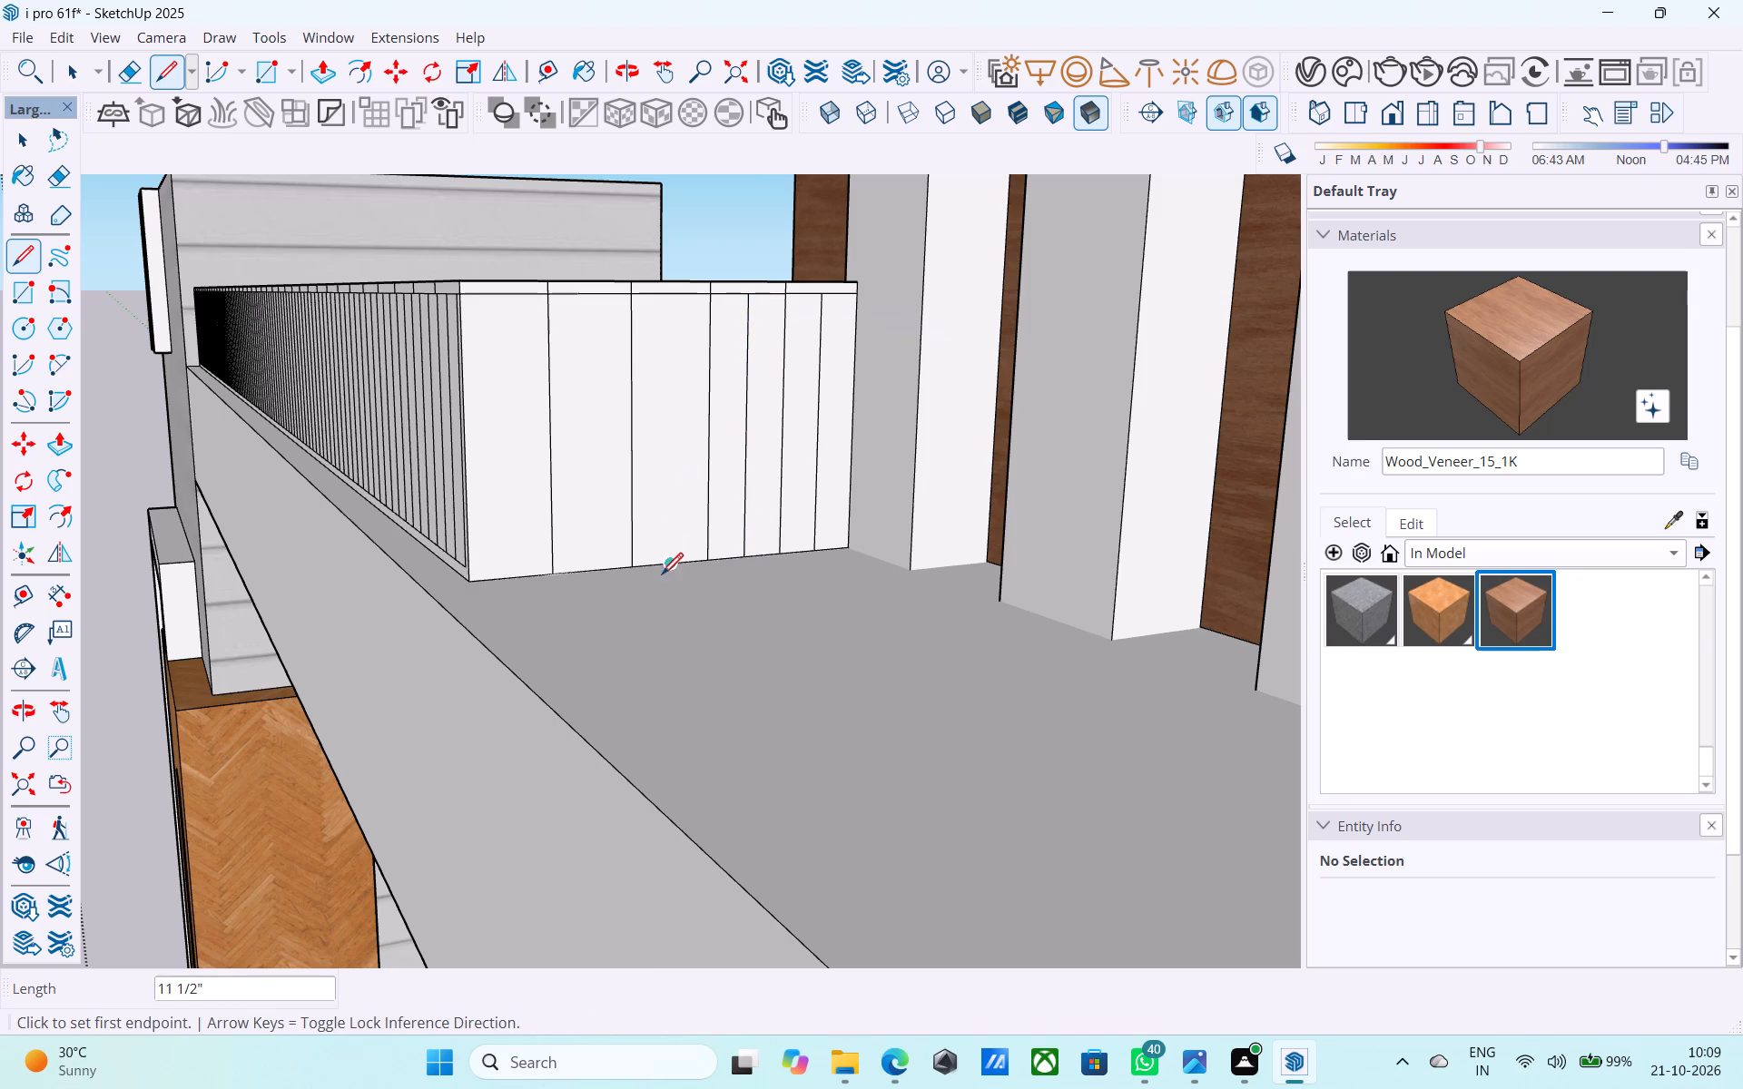
left_click(665, 568)
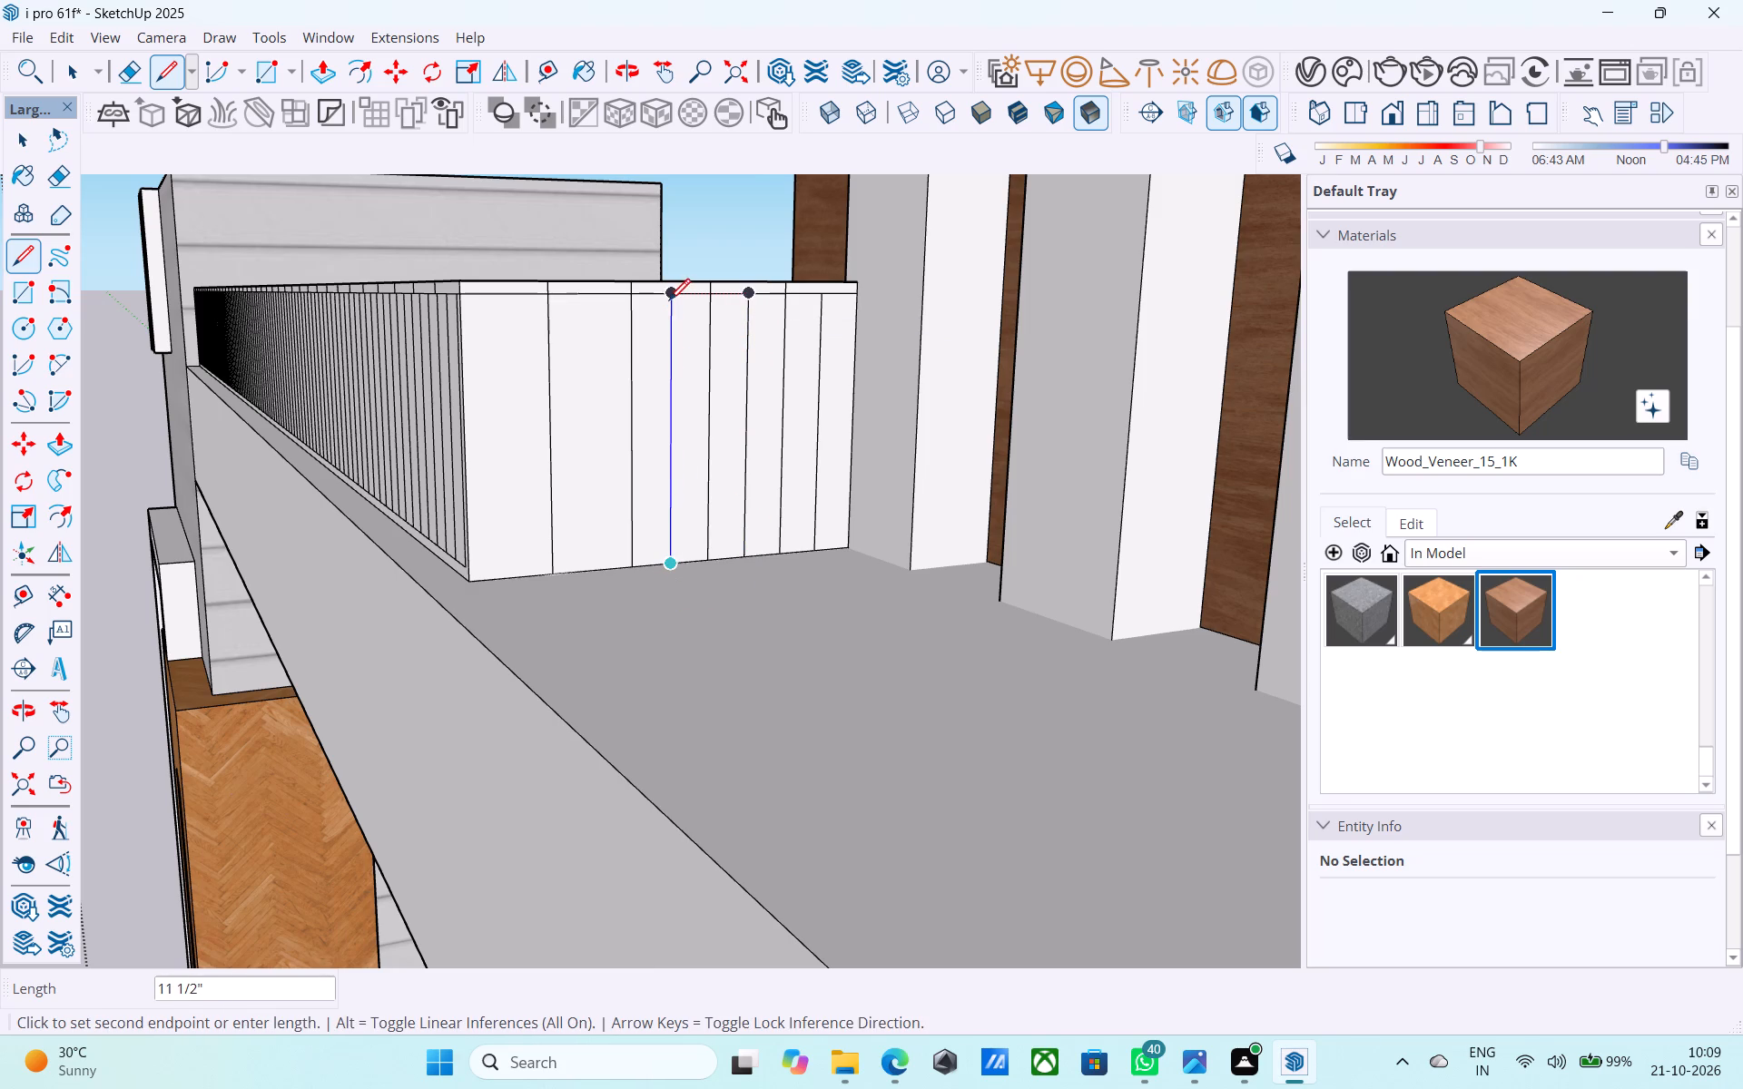
left_click(669, 301)
left_click(597, 568)
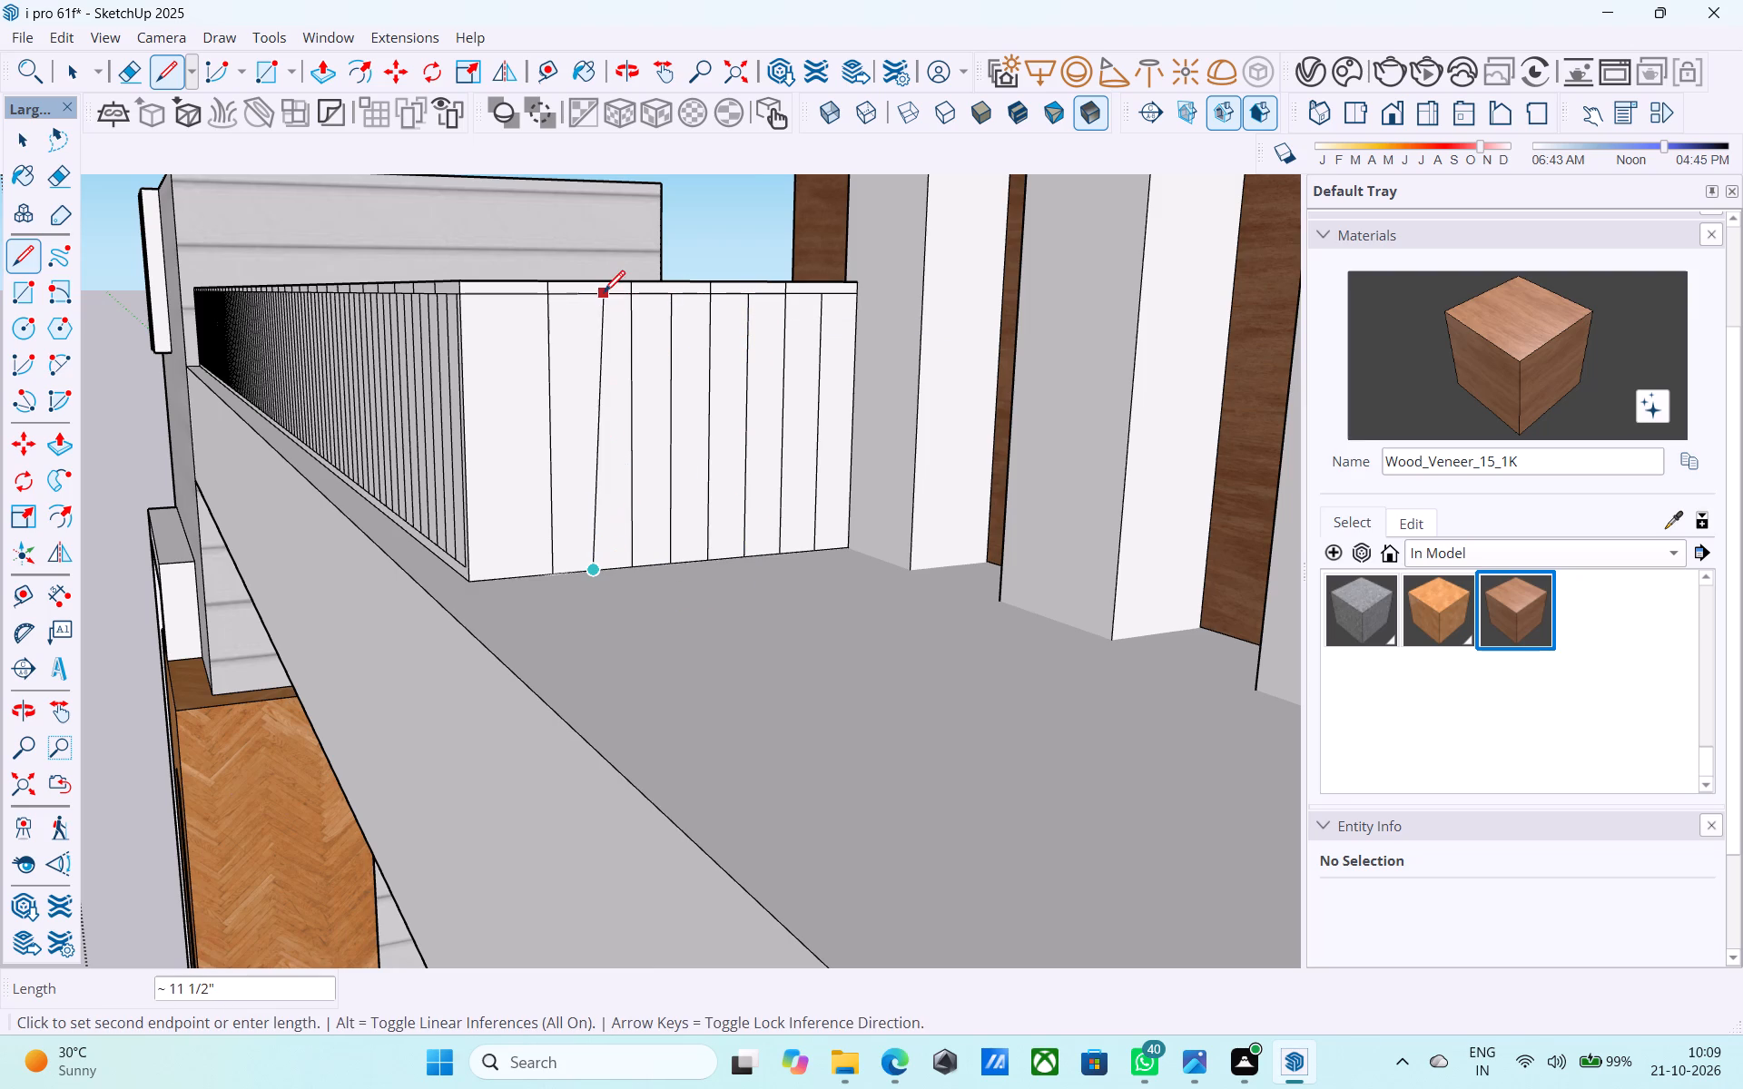
left_click(596, 293)
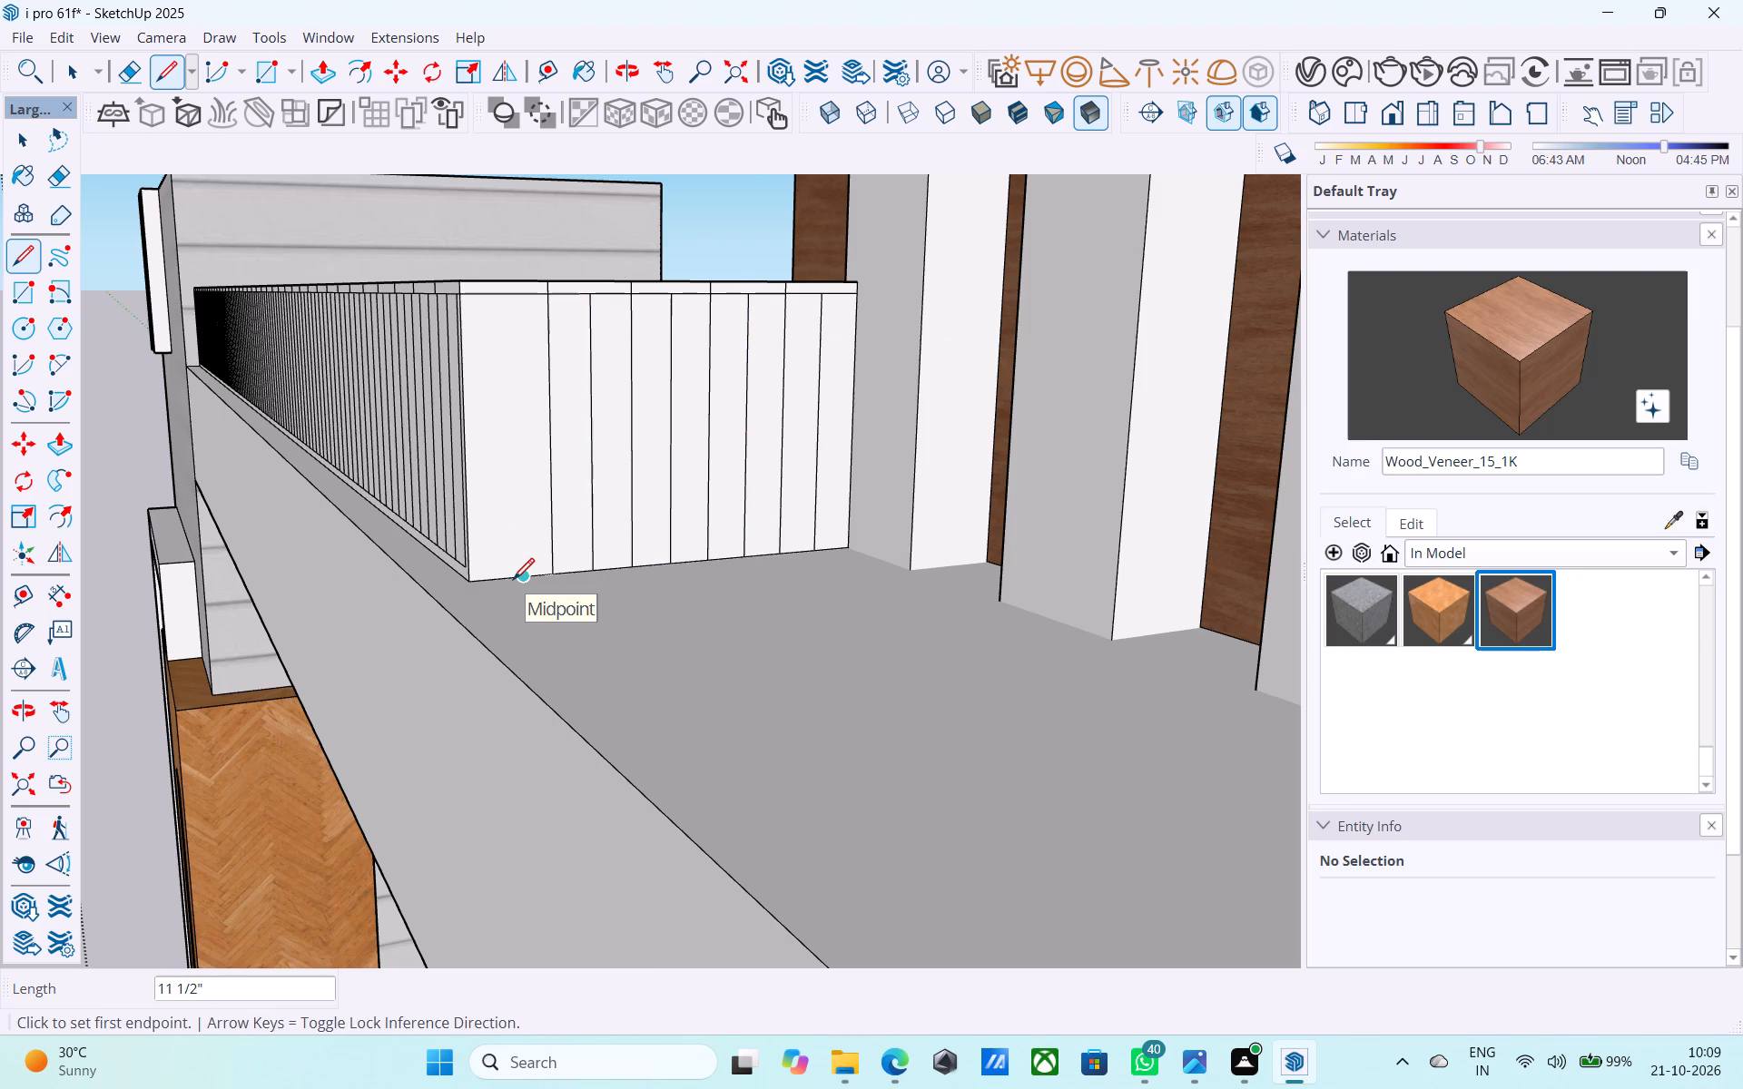
left_click(513, 582)
left_click(525, 295)
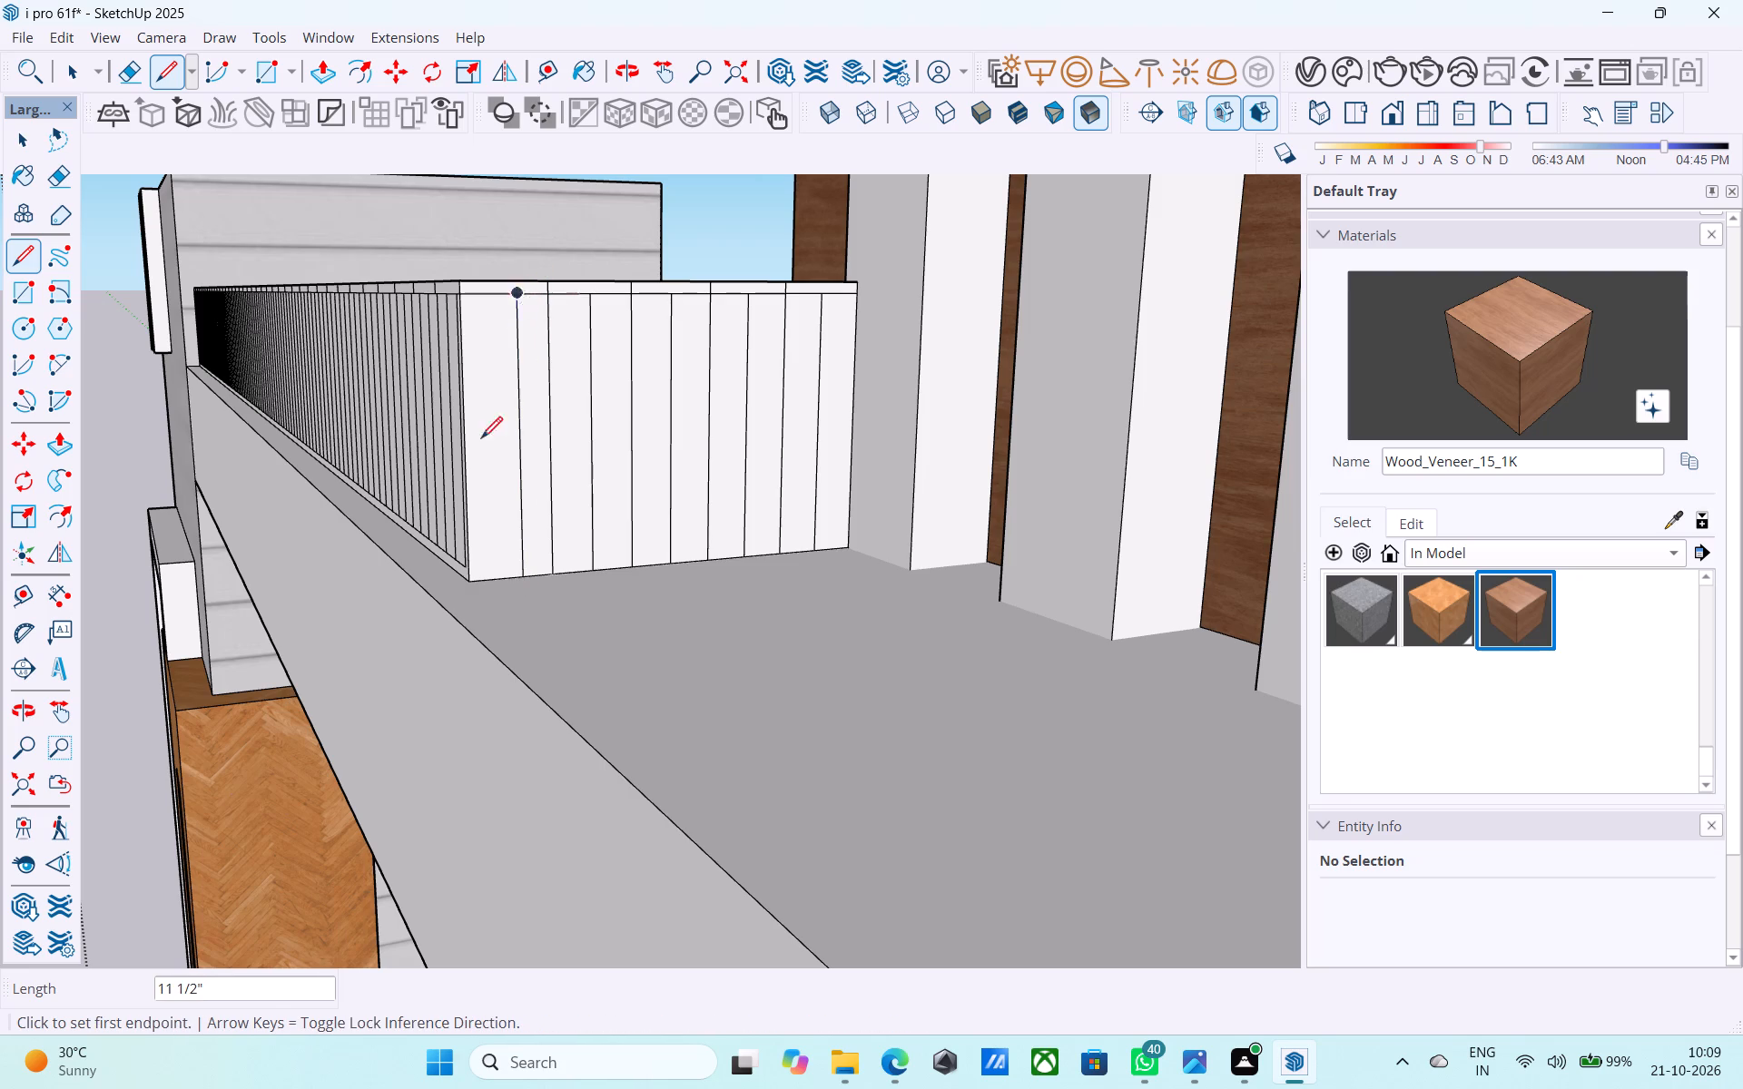
left_click(497, 578)
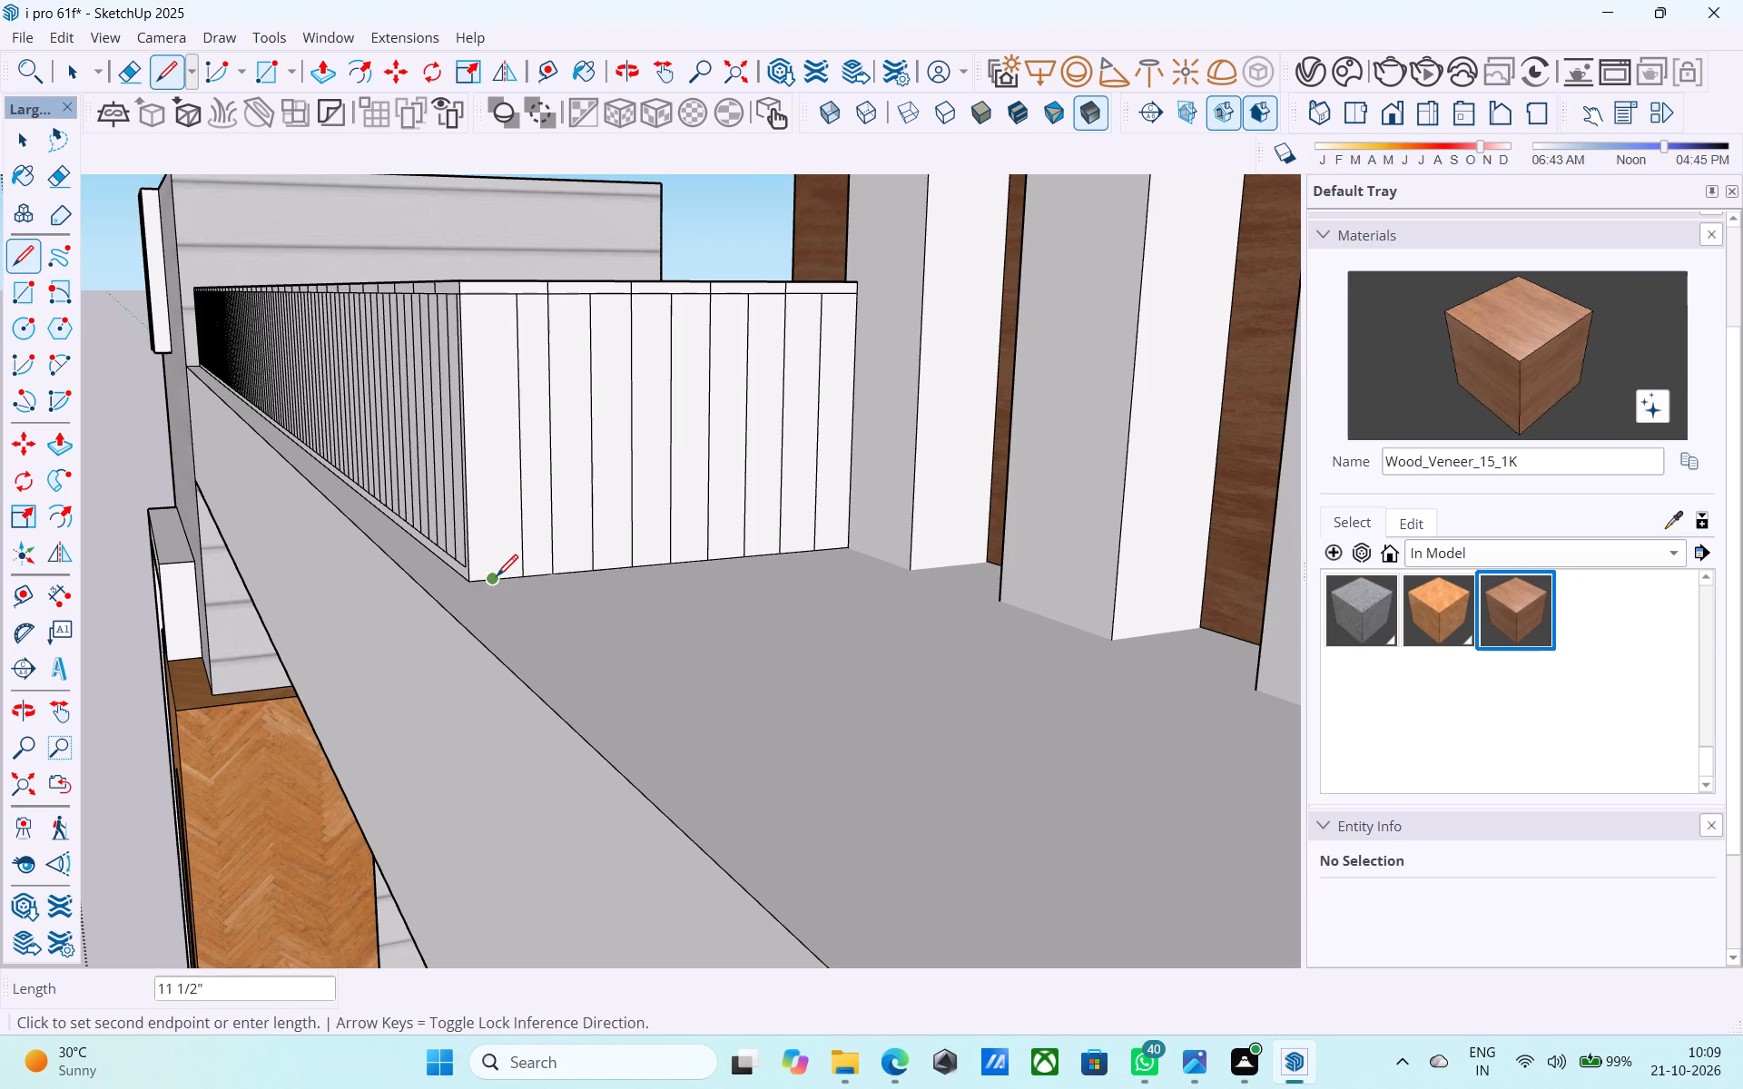
left_click(483, 301)
Examine the parapet's return side up close and its place in the whole front elevation.
middle_click_drag(483, 302, 805, 487)
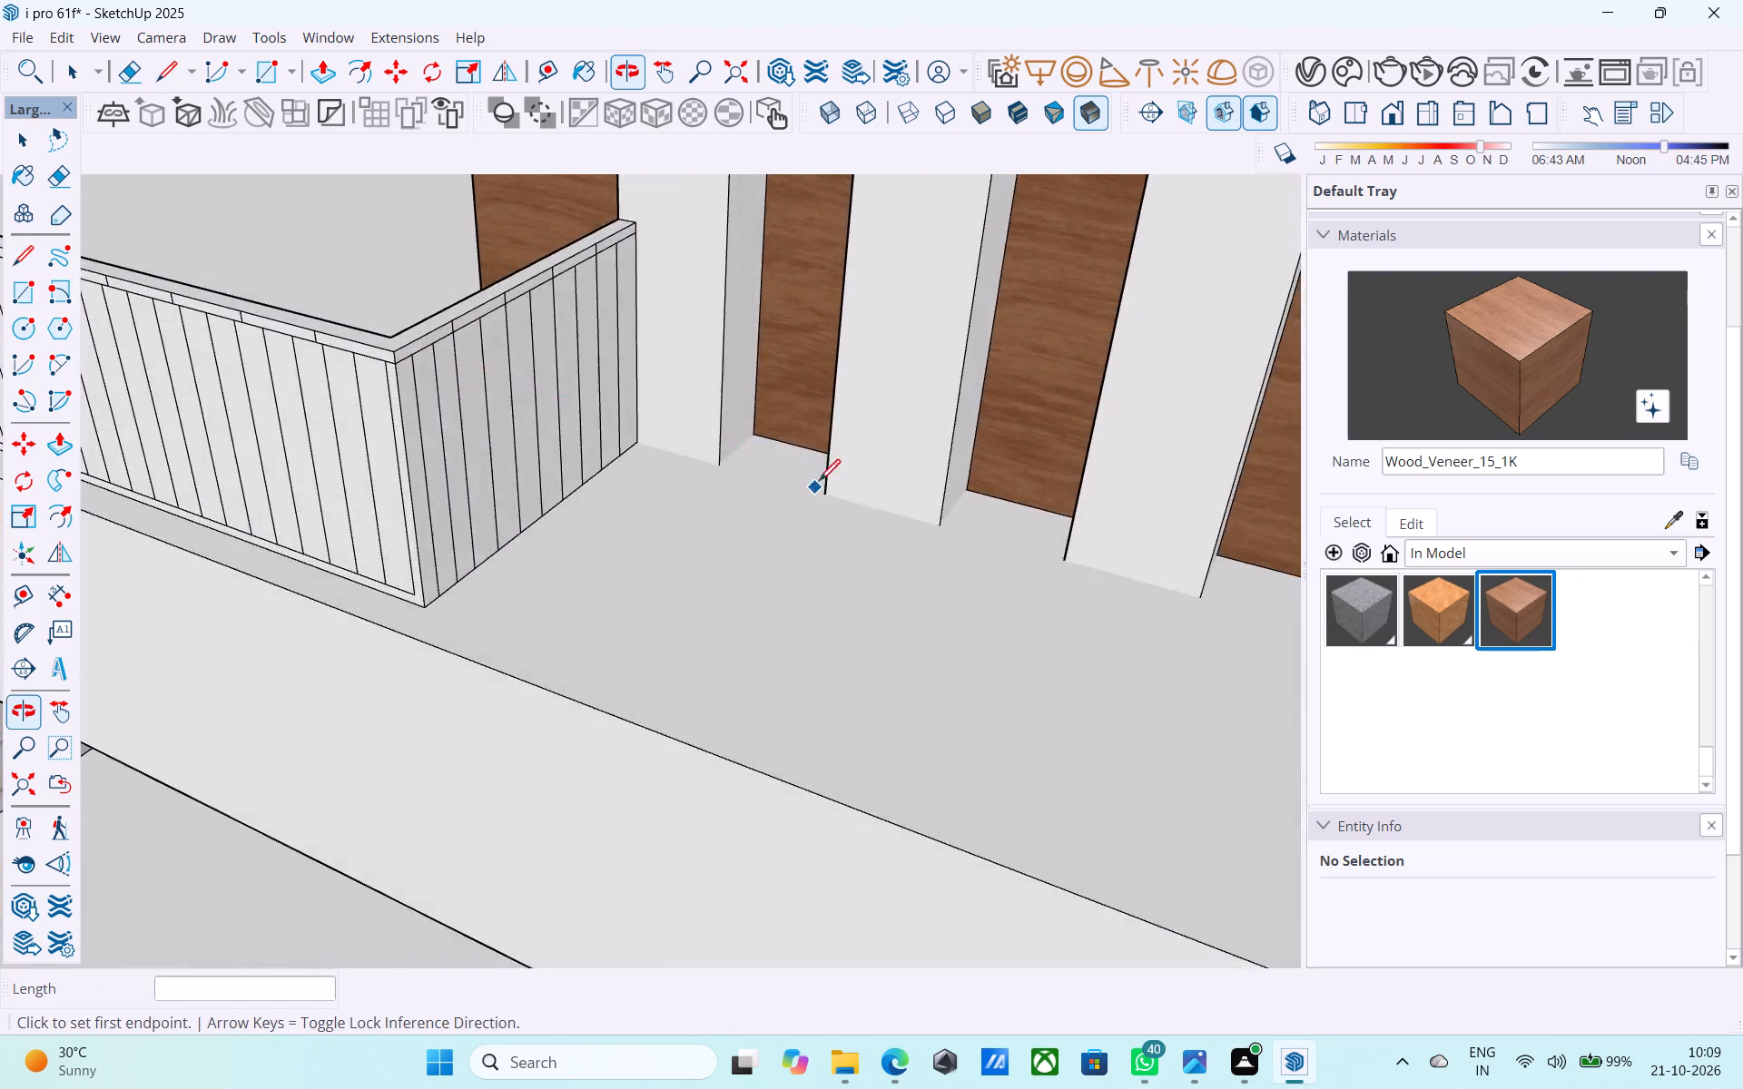
scroll(823, 478, "up", 1)
scroll(824, 477, "down", 20)
scroll(824, 477, "down", 9)
middle_click_drag(753, 607, 801, 516)
scroll(790, 454, "up", 2)
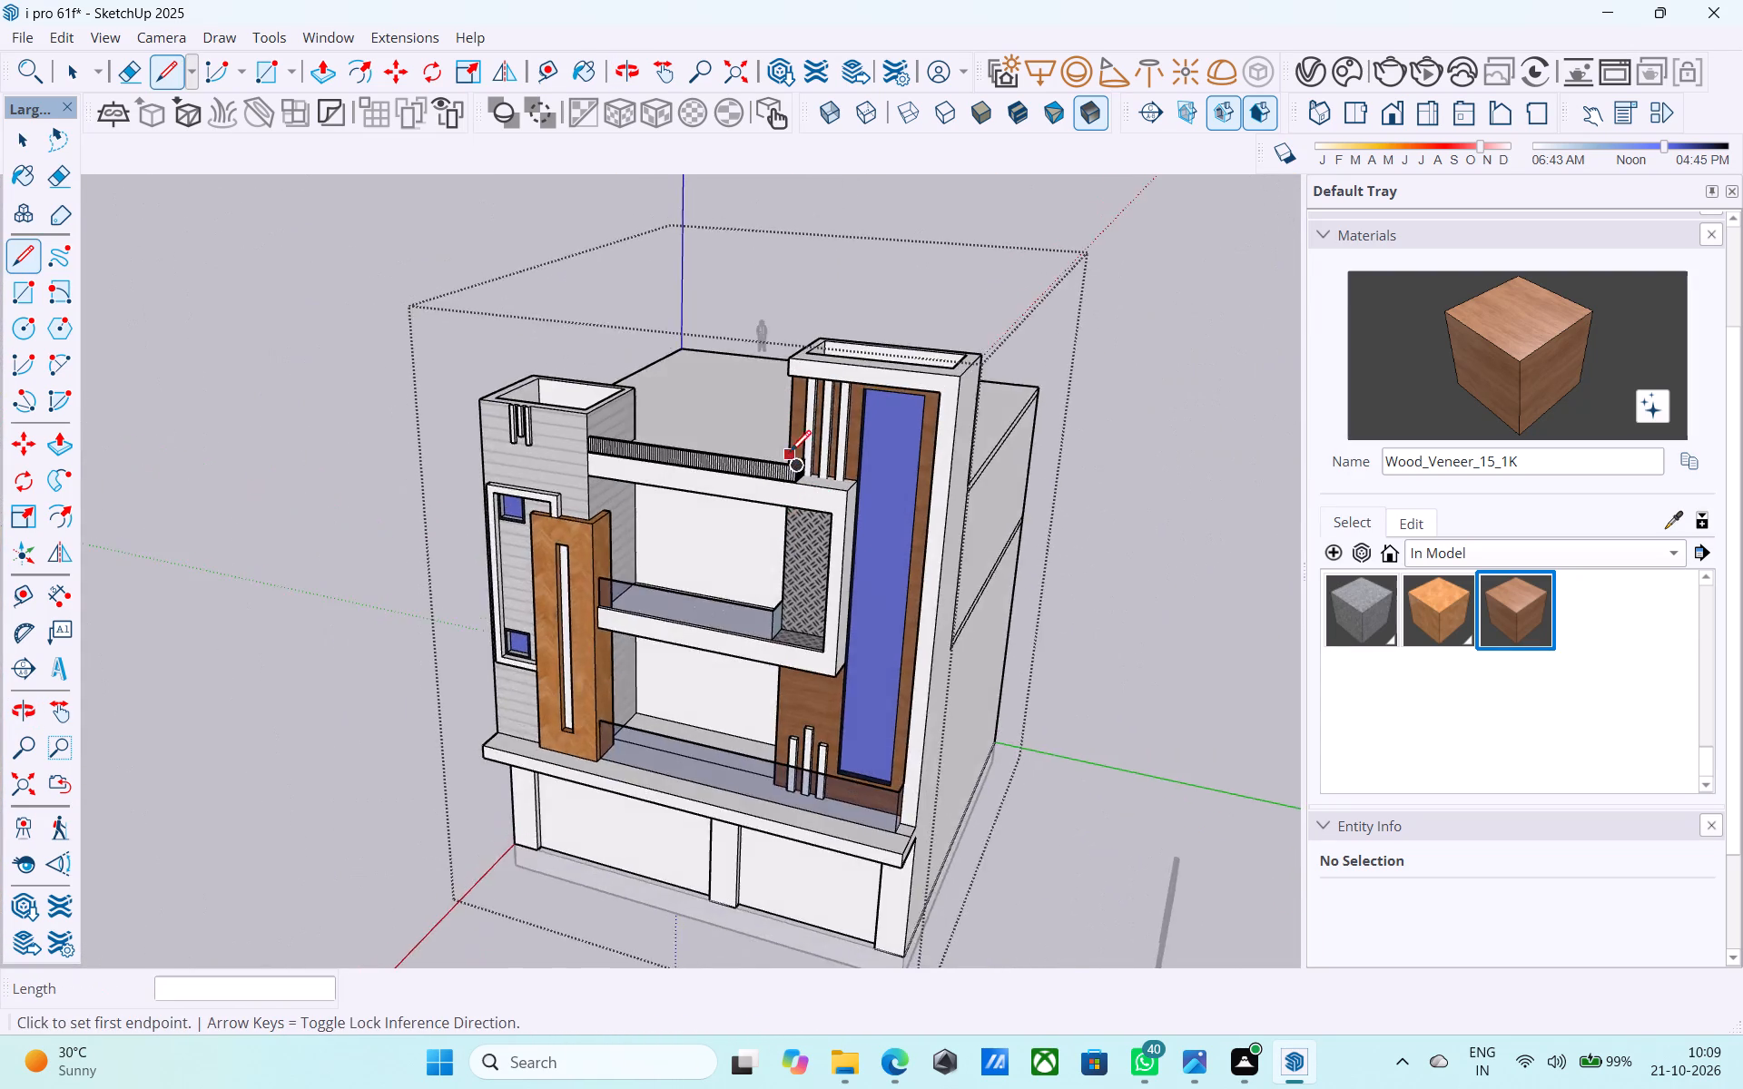
scroll(790, 454, "up", 5)
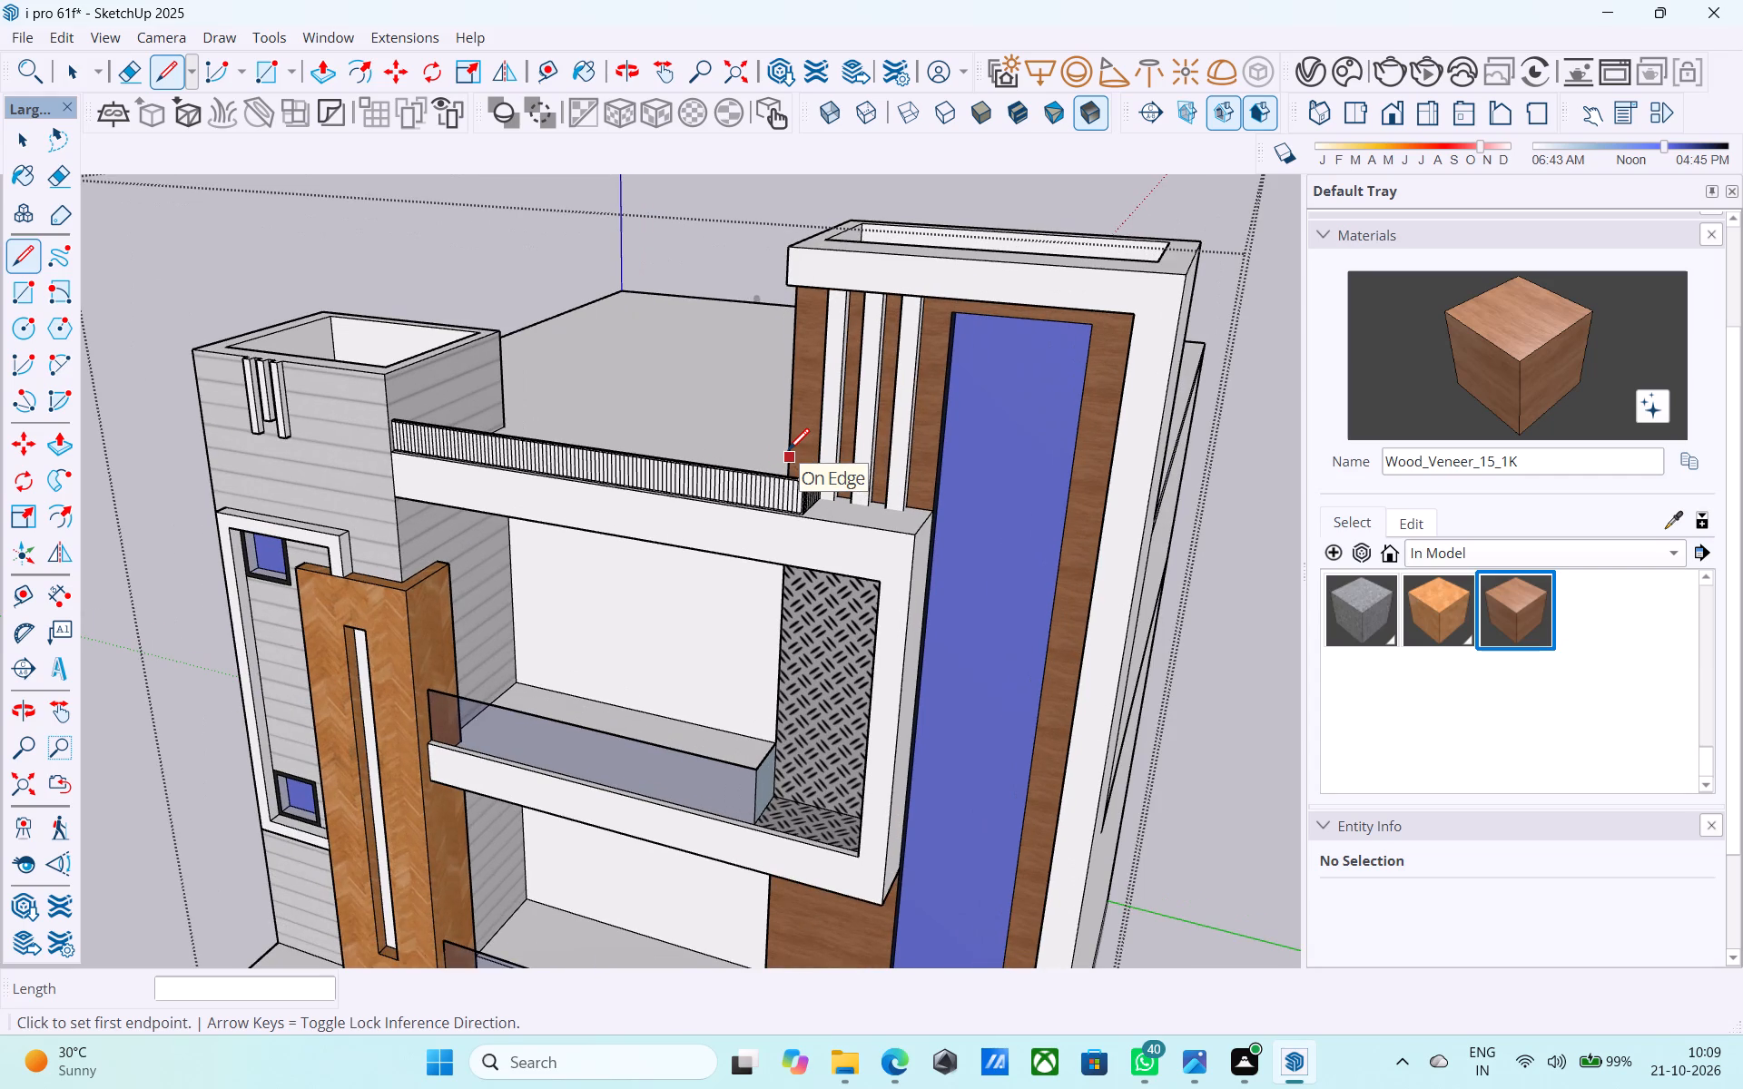
key("space")
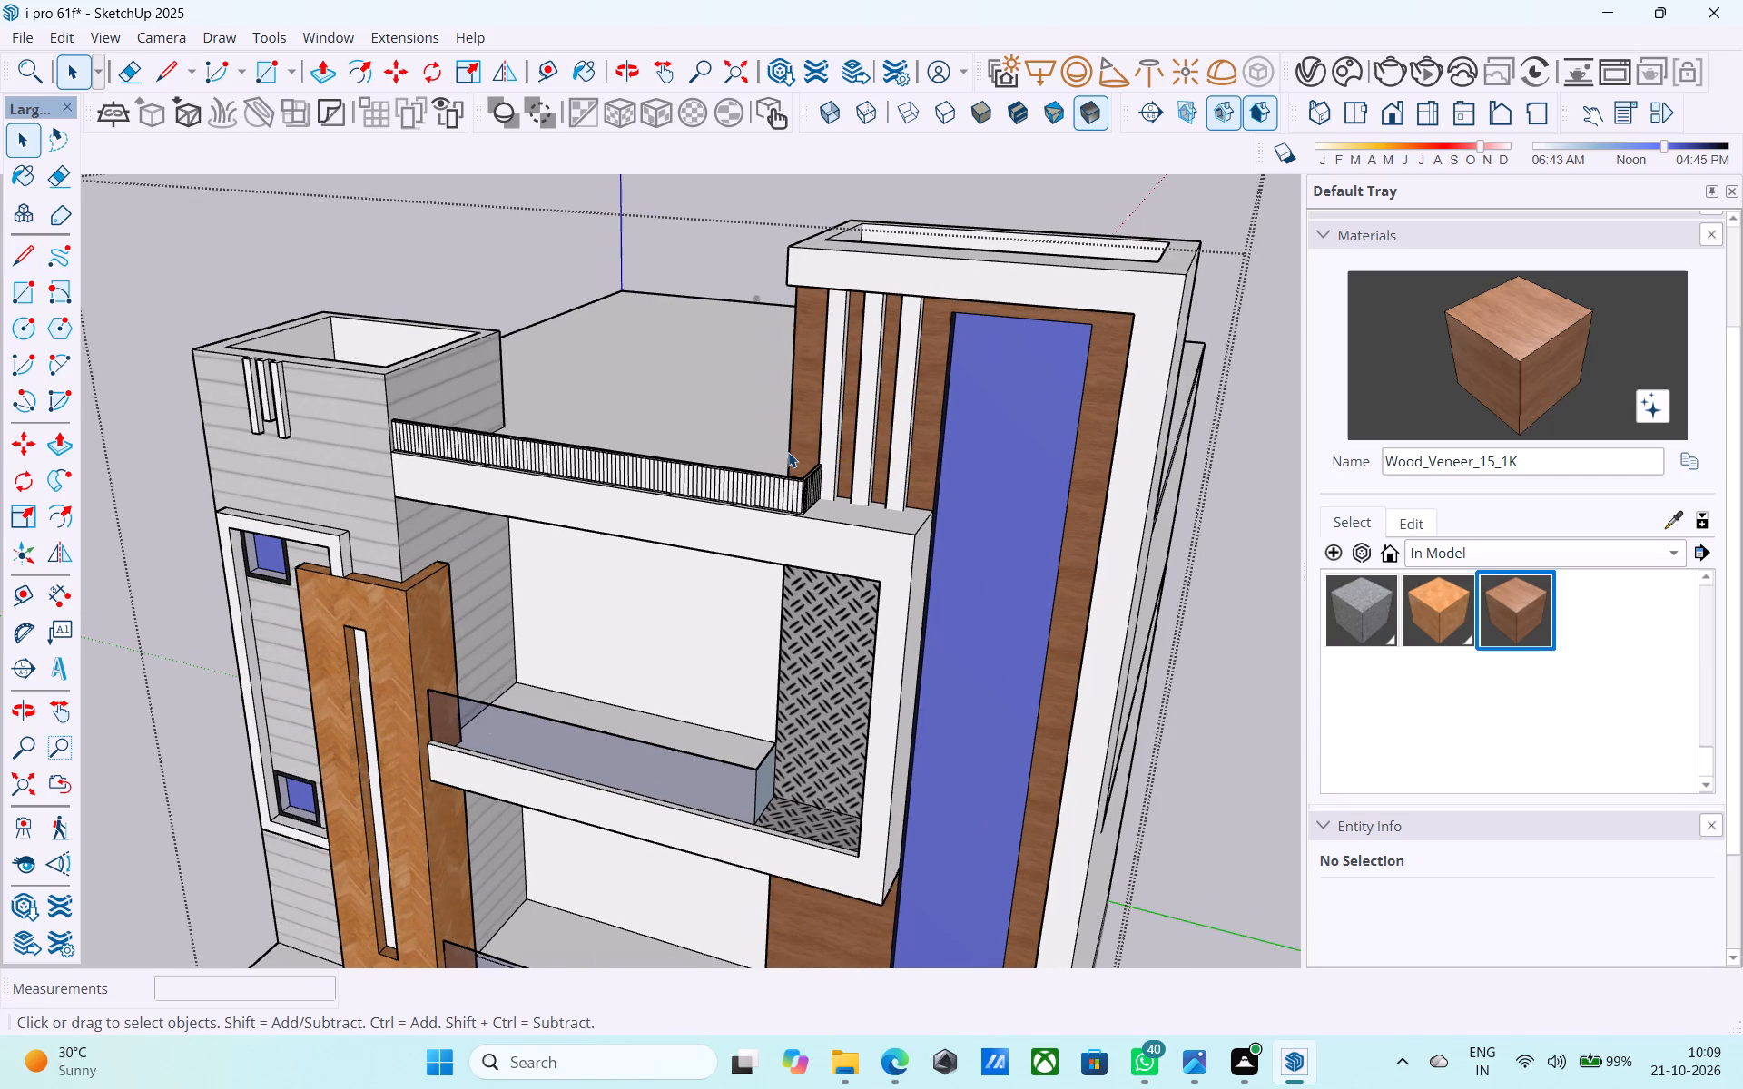
Push the second strip from the tower-side end of the parapet front inward 1" to cut an opening through the band.
scroll(788, 452, "down", 4)
scroll(650, 520, "up", 9)
middle_click_drag(606, 385, 682, 367)
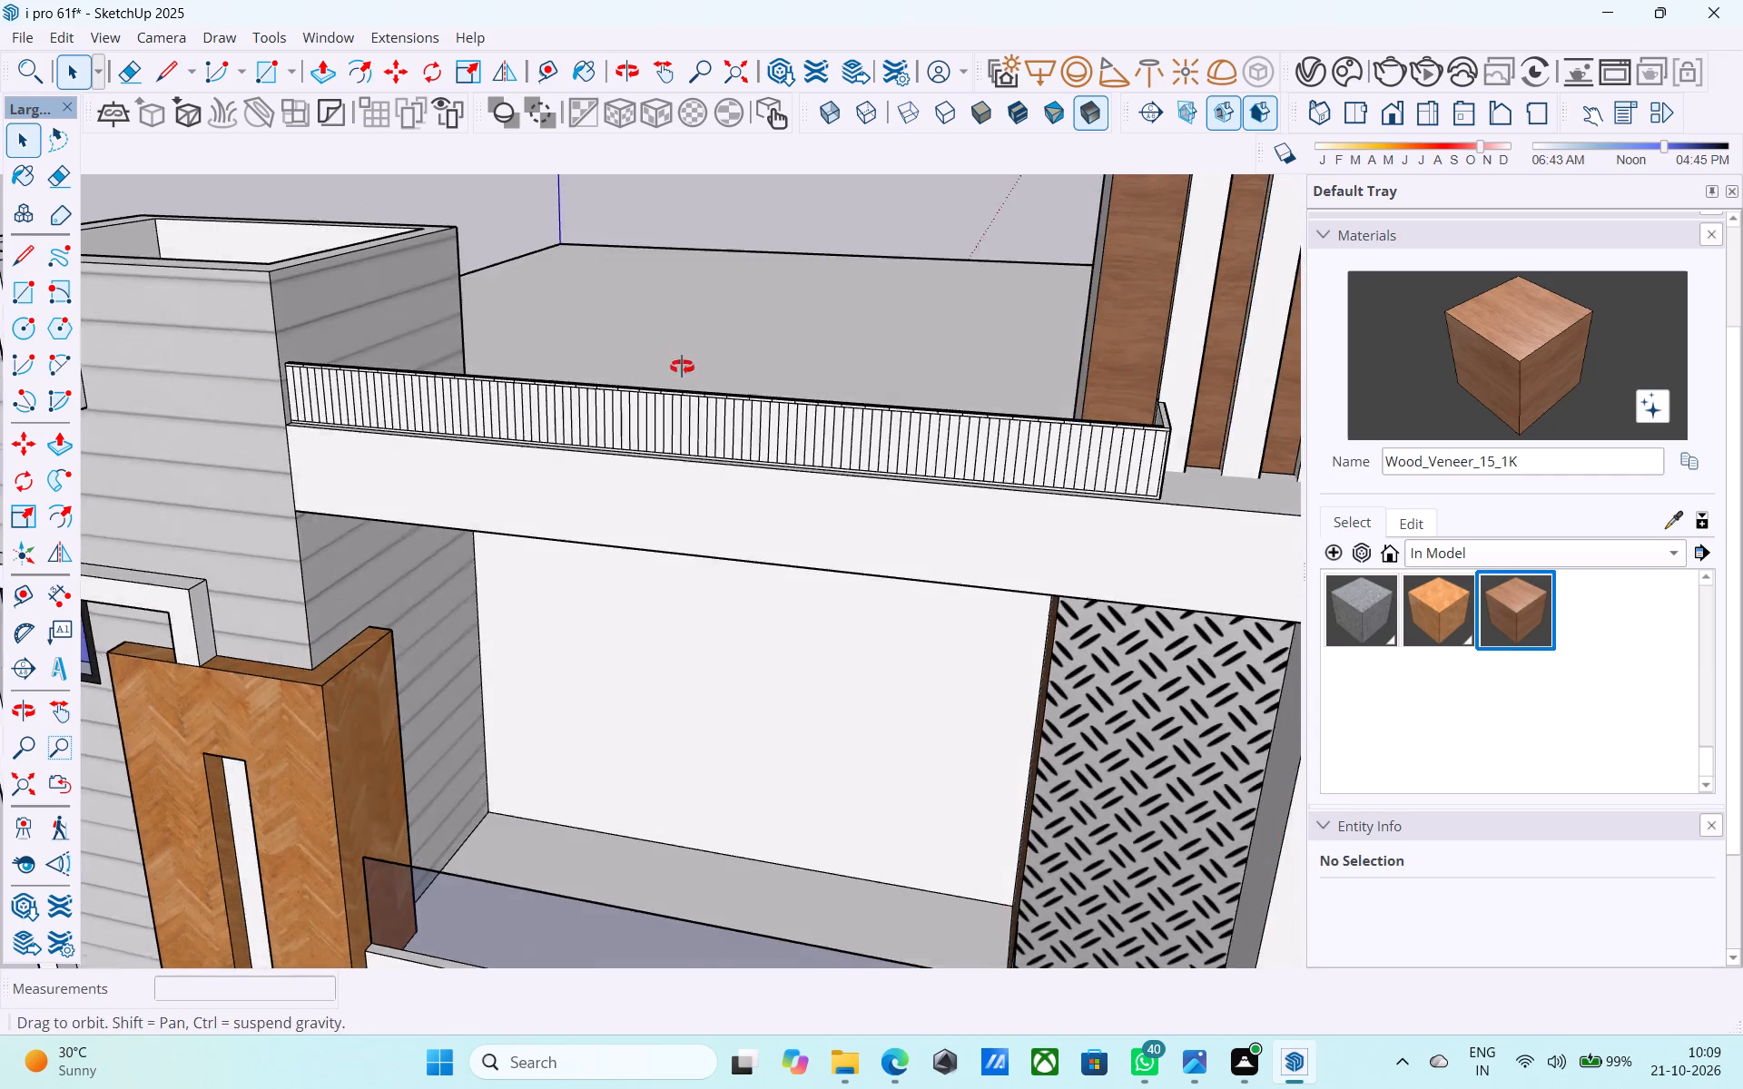
middle_click_drag(682, 367, 694, 366)
scroll(1079, 335, "down", 6)
scroll(666, 439, "up", 18)
middle_click_drag(545, 318, 553, 364)
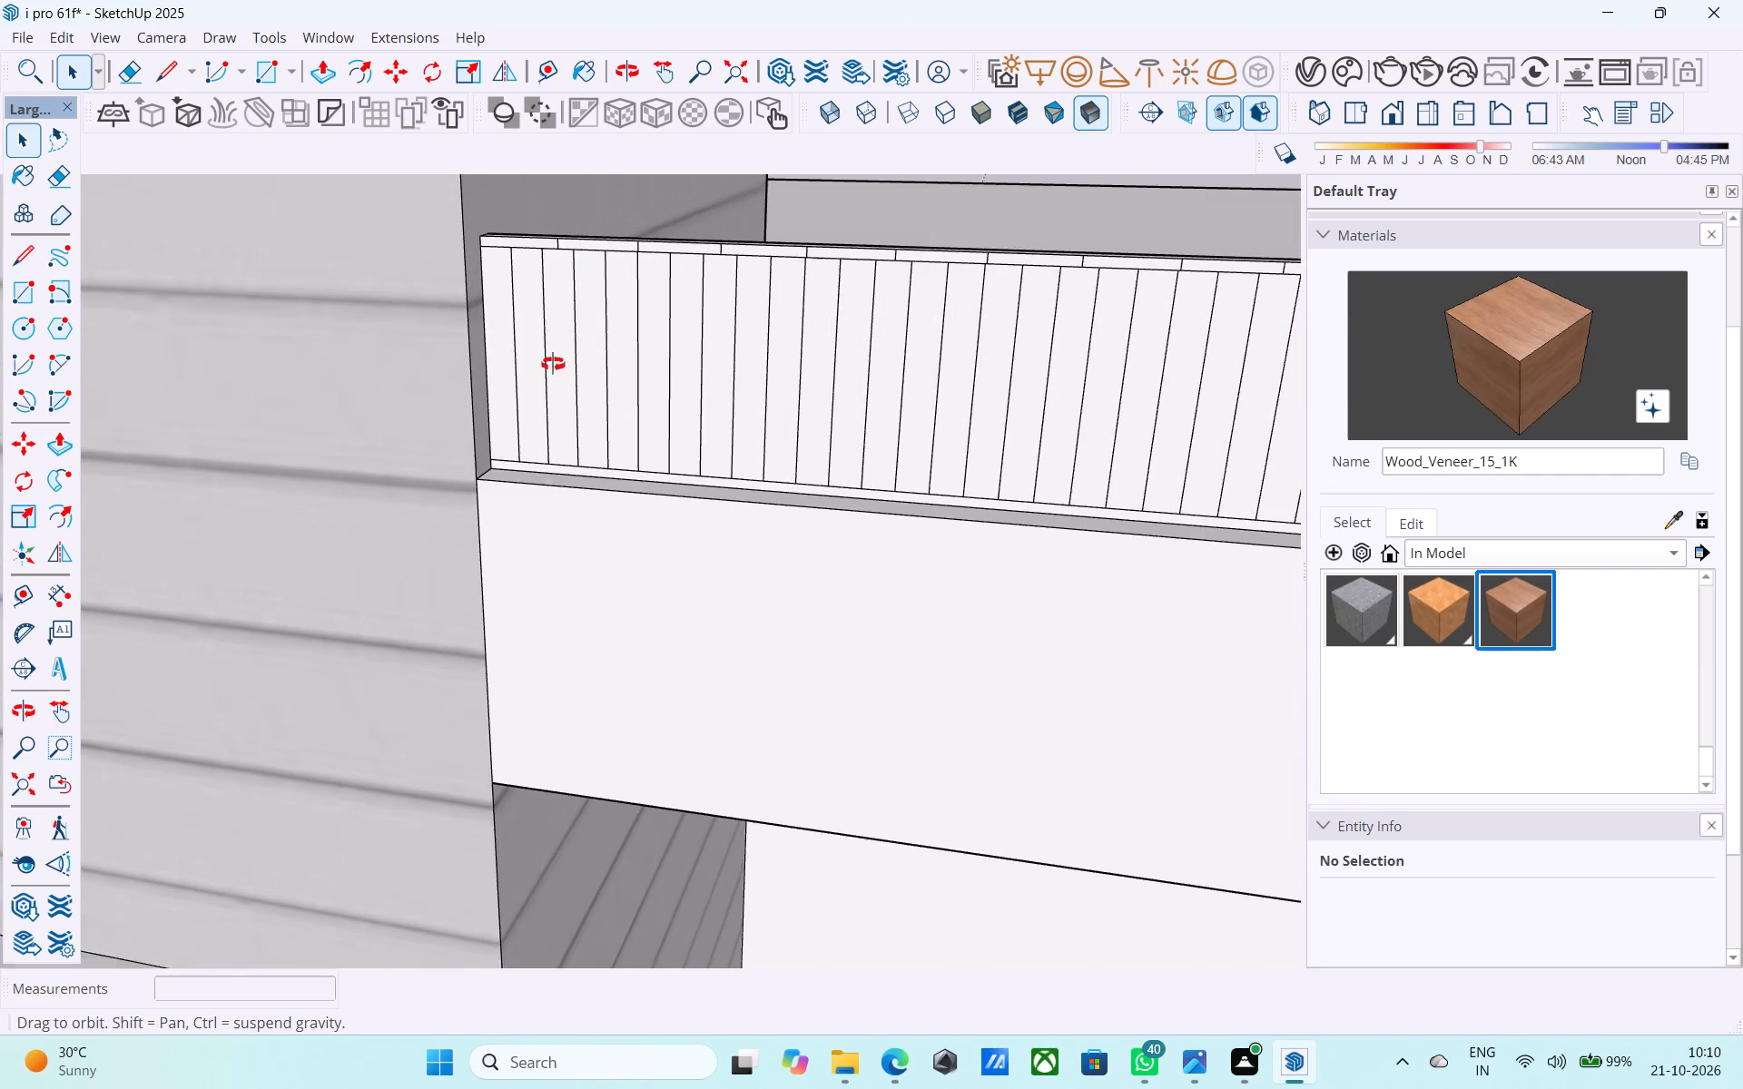
middle_click_drag(553, 364, 641, 402)
left_click(511, 353)
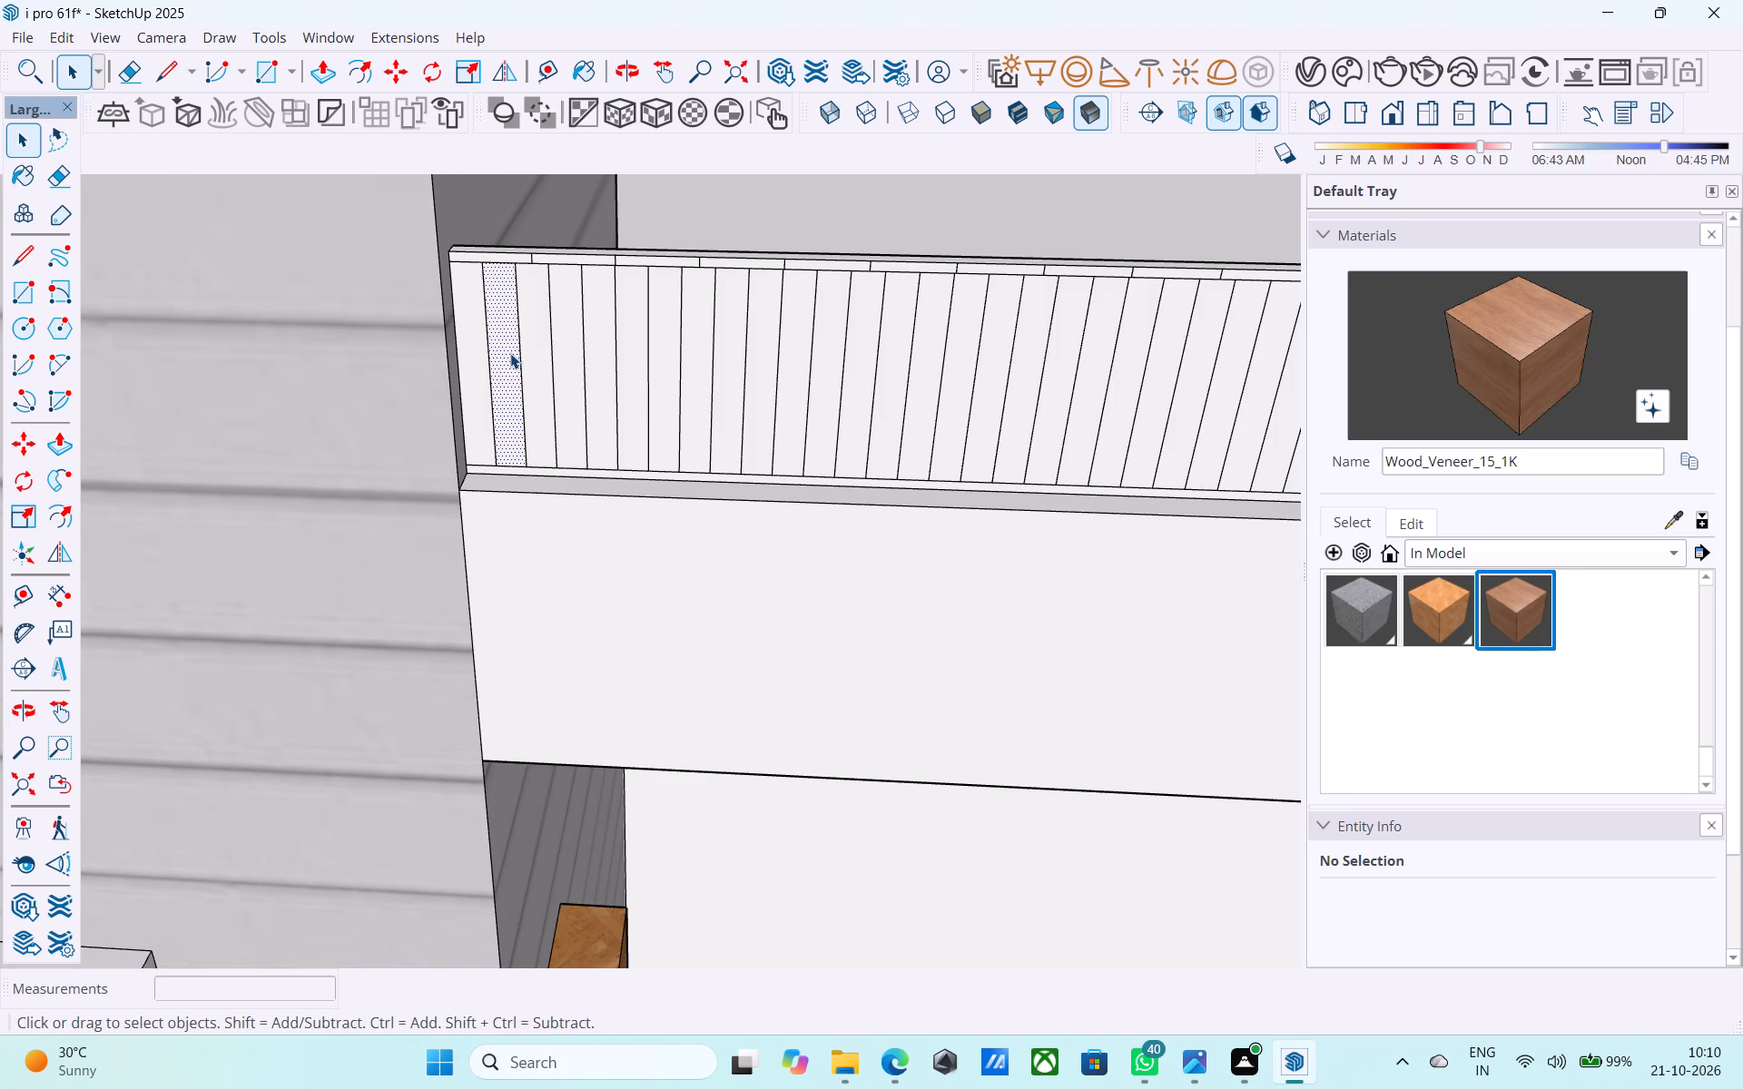
scroll(510, 353, "up", 4)
key("p")
left_click(510, 353)
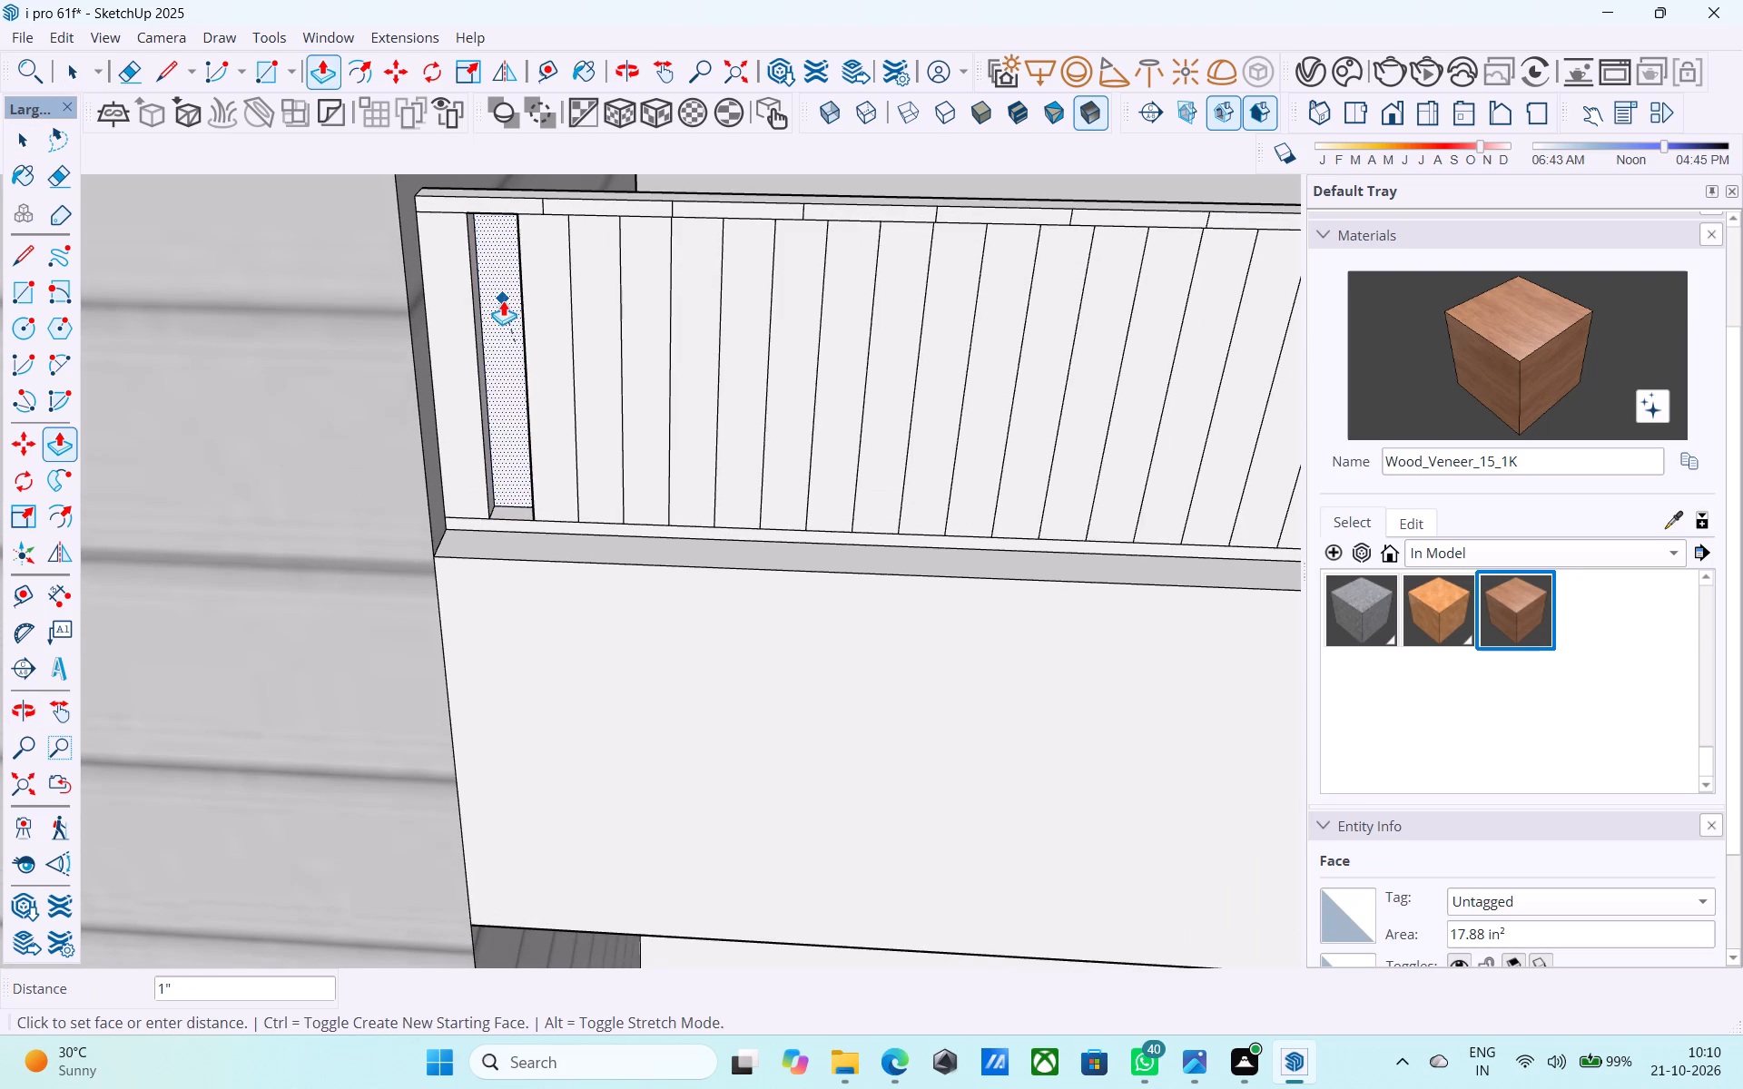
left_click(503, 299)
Repeat the 1" push on the next four alternate strips of the parapet front, leaving a solid strip between openings.
scroll(560, 343, "down", 5)
double_click(570, 343)
scroll(532, 331, "down", 4)
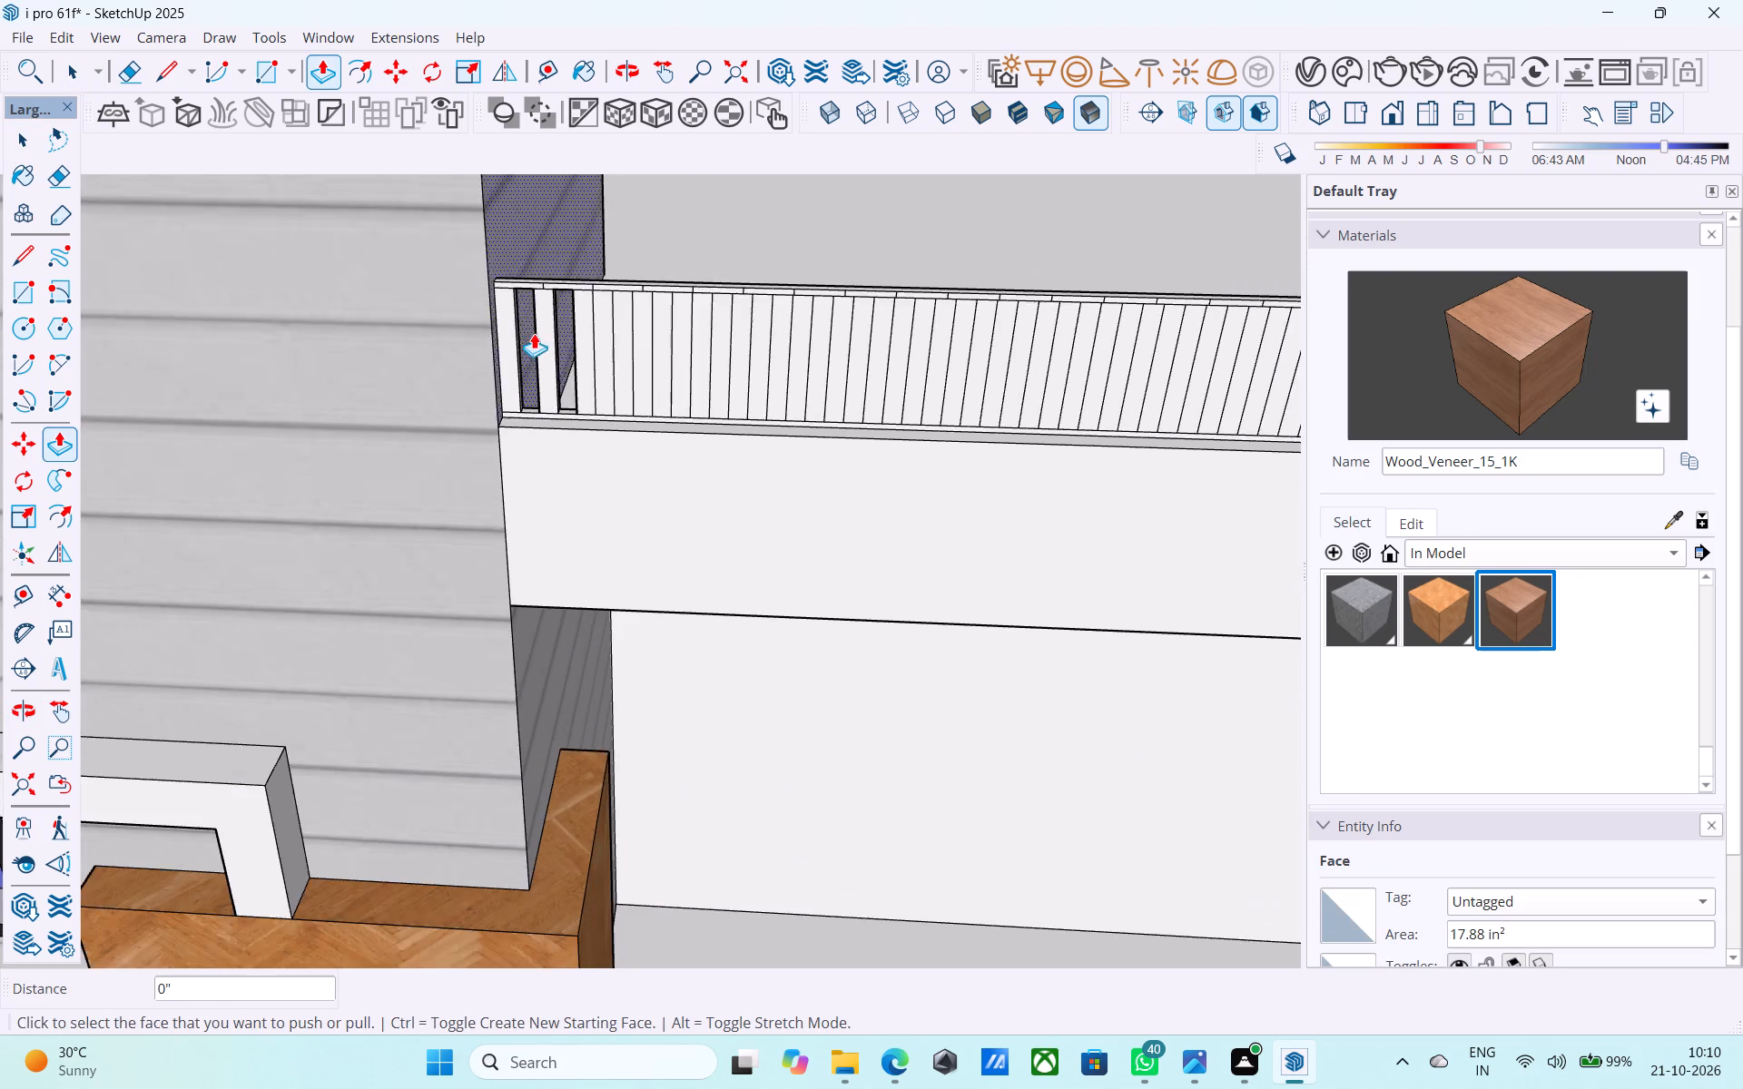
scroll(598, 334, "up", 3)
double_click(598, 333)
scroll(562, 294, "down", 4)
scroll(634, 345, "up", 8)
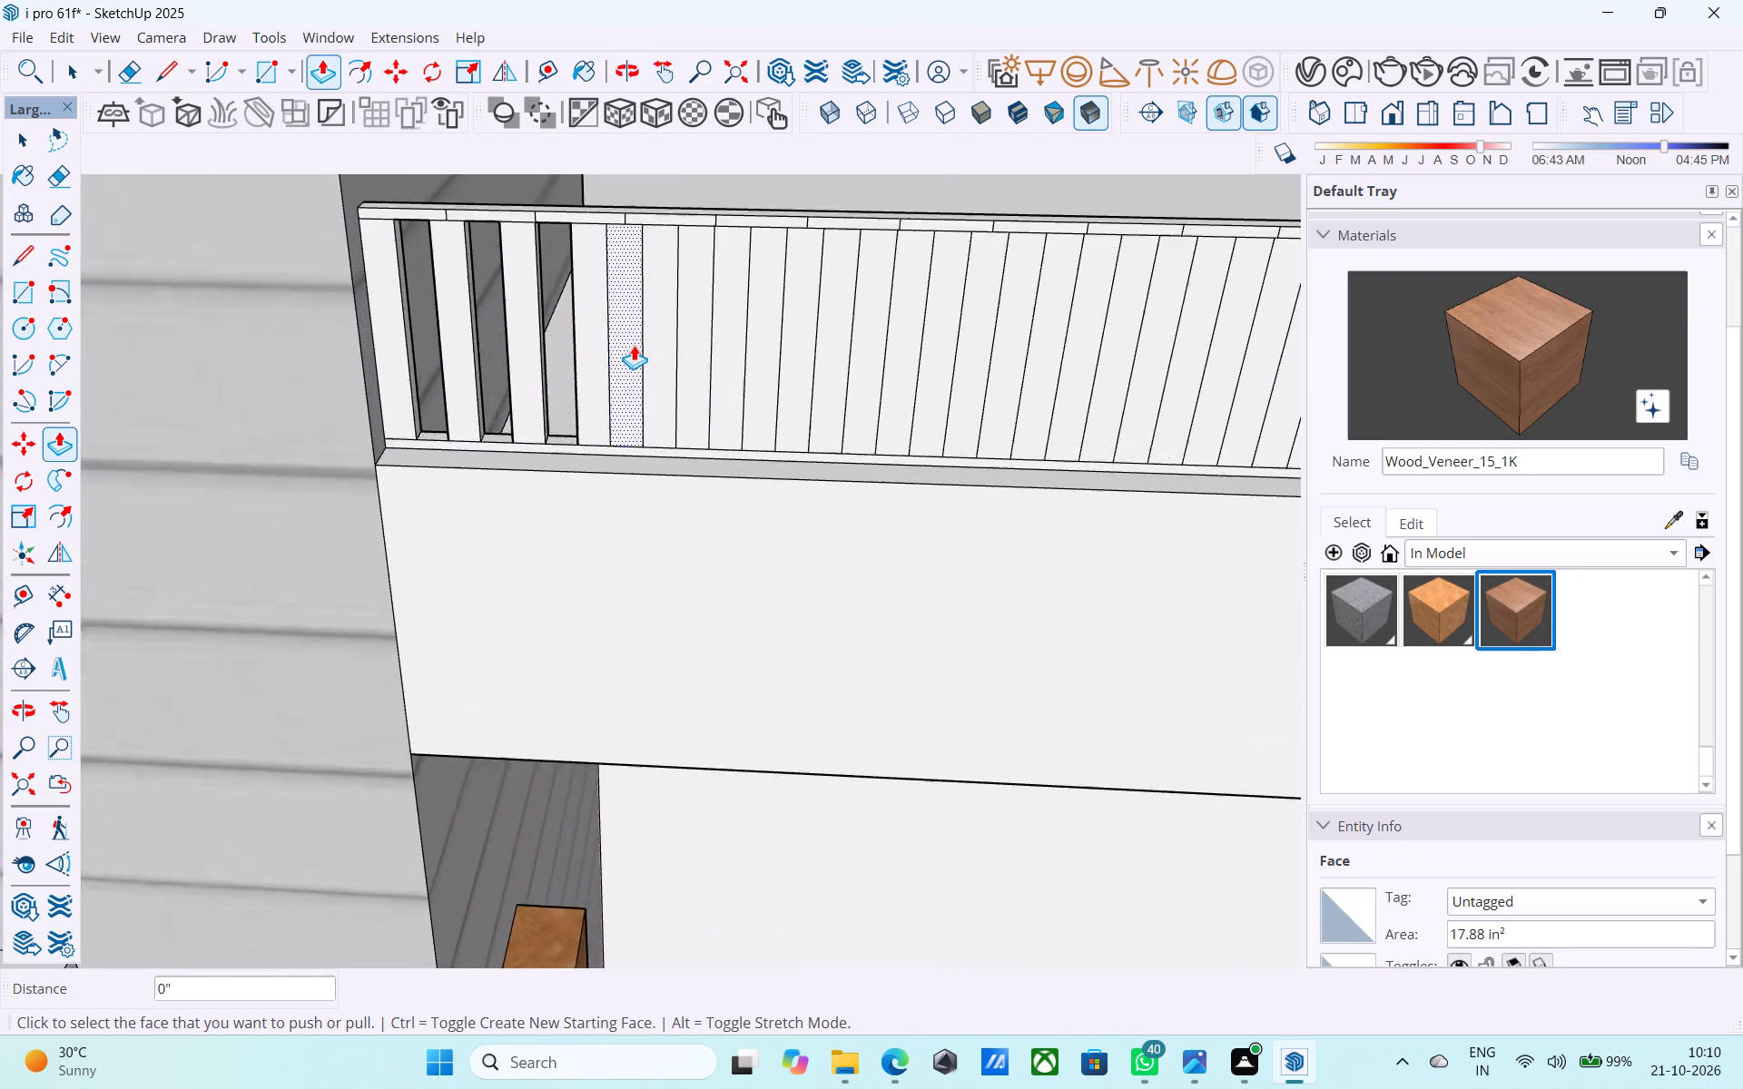
double_click(634, 342)
double_click(714, 367)
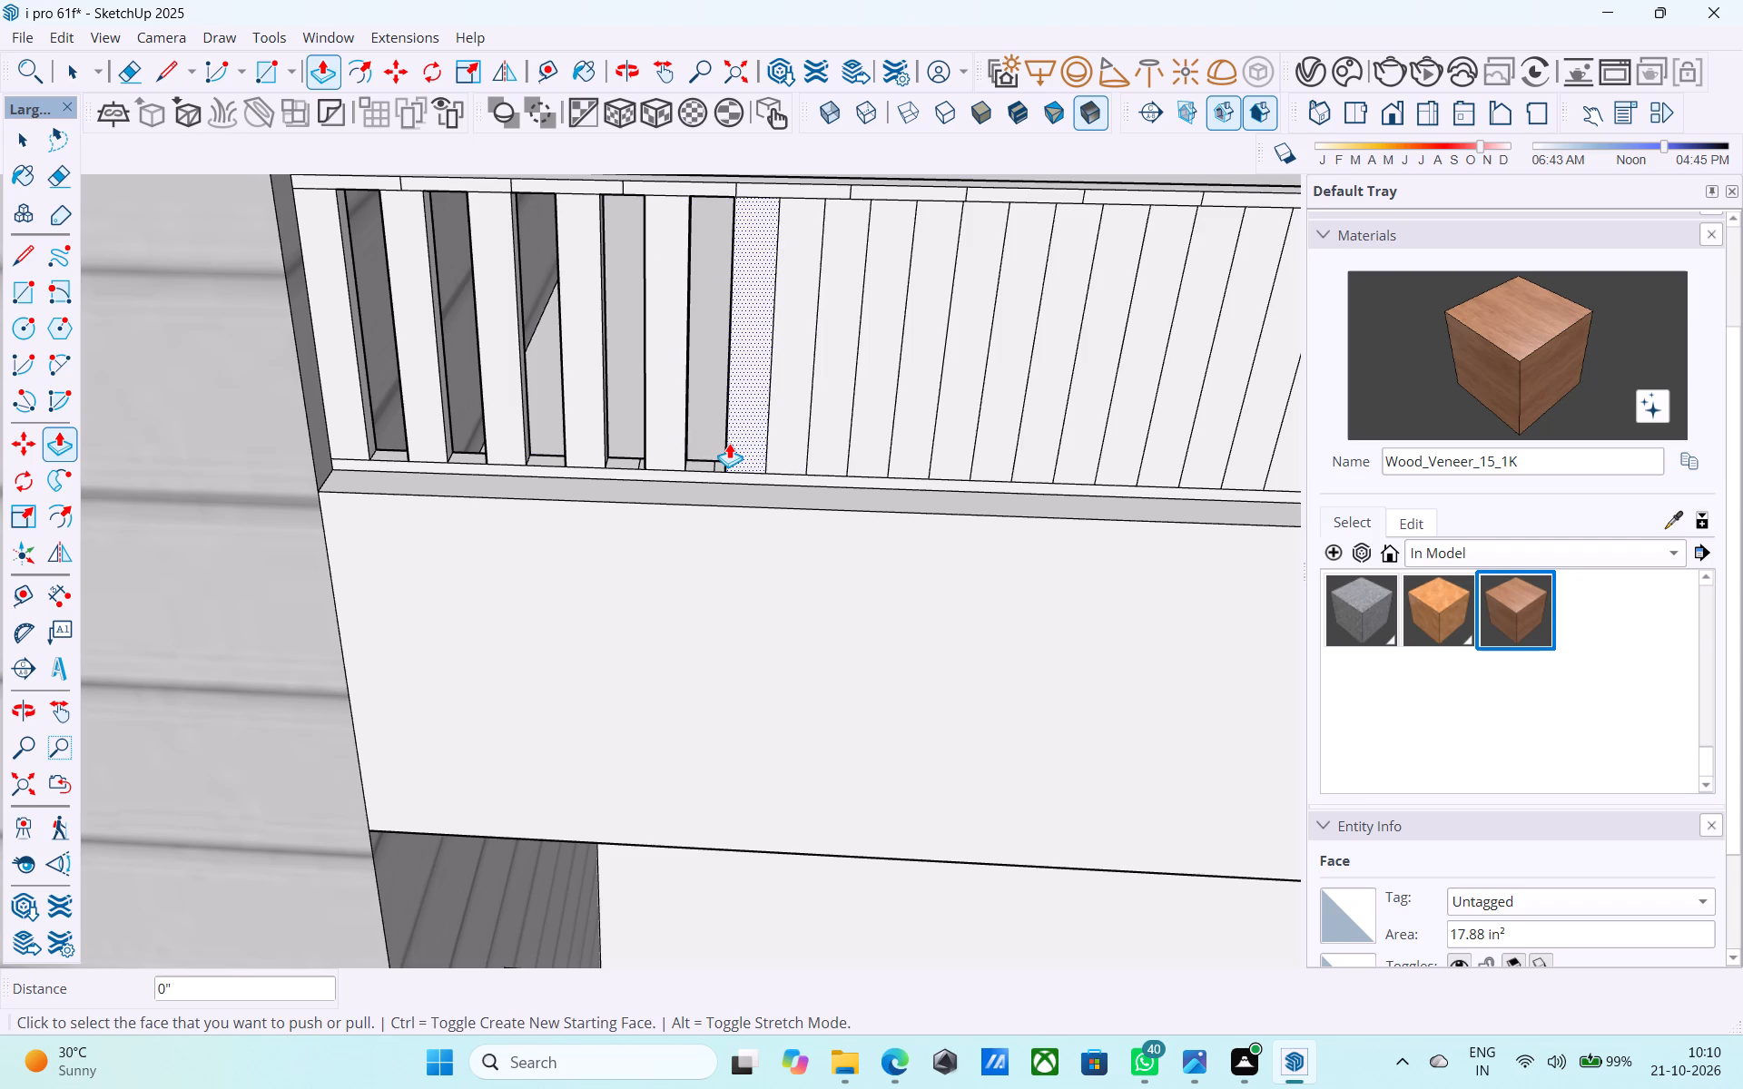
Cut the sixth opening in the parapet front by pushing the next alternate strip inward 1".
scroll(783, 588, "down", 2)
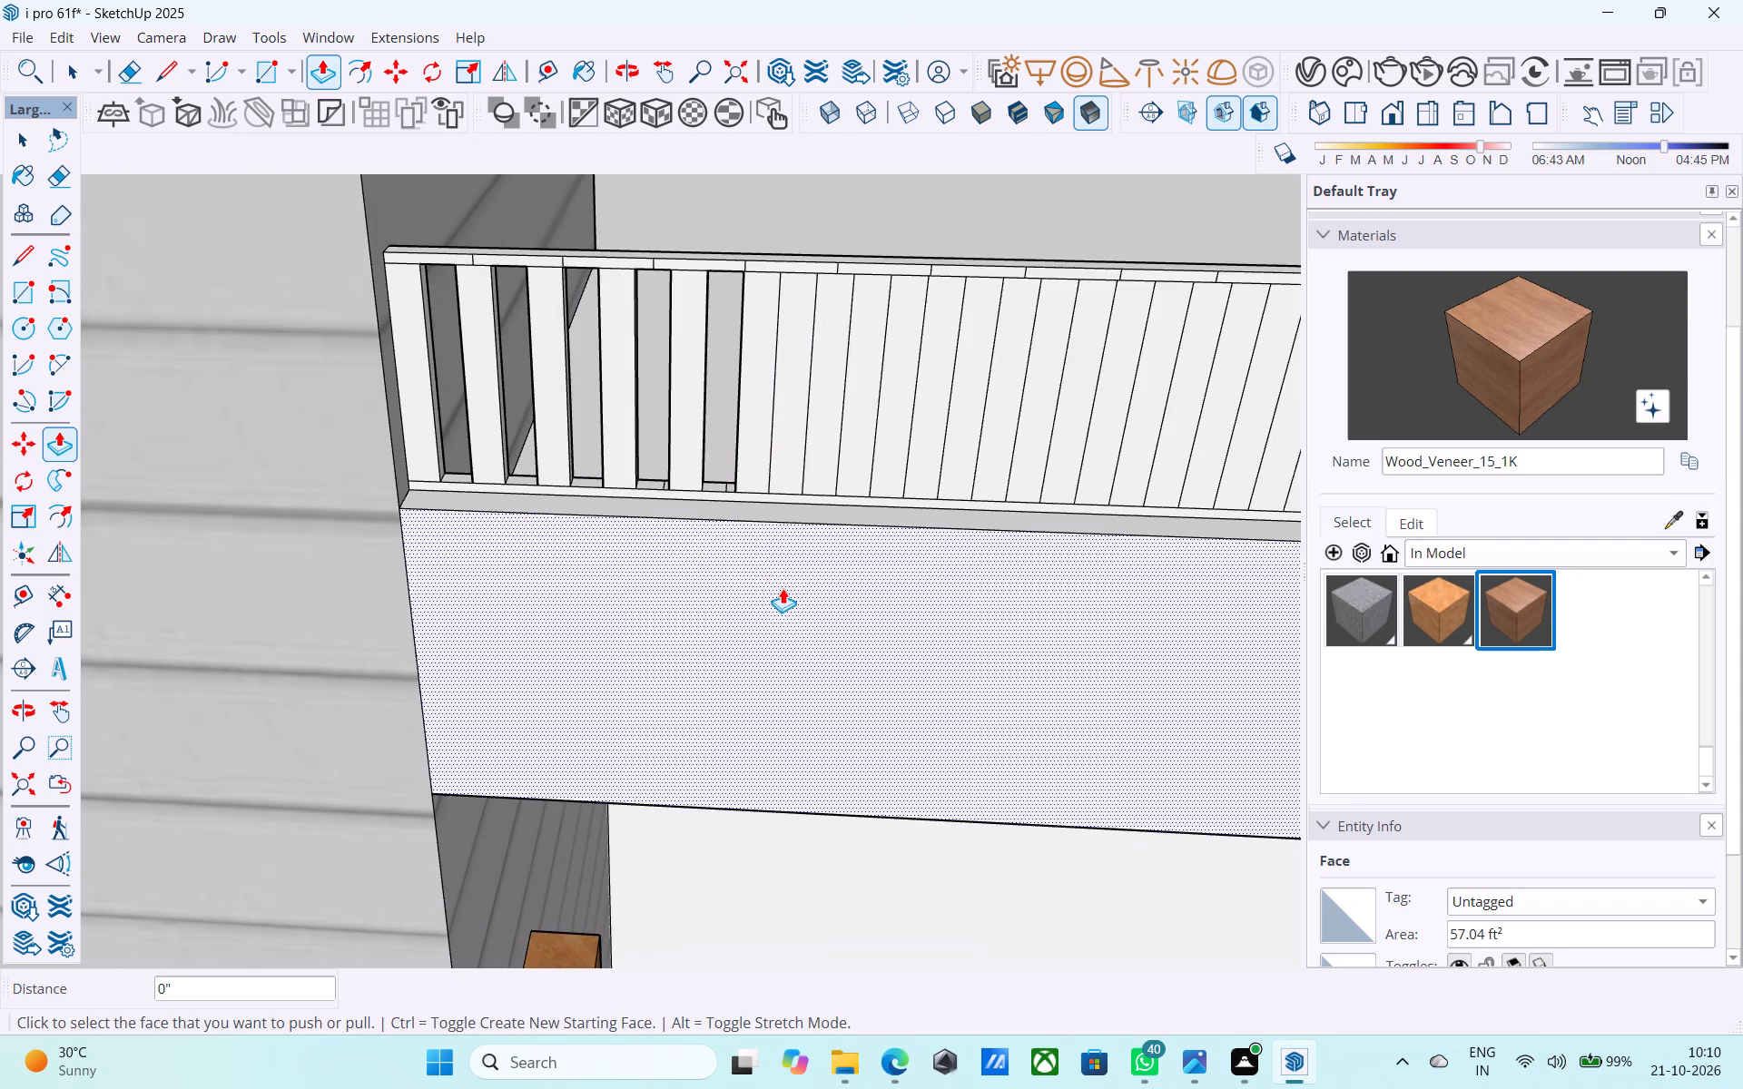
scroll(783, 588, "down", 2)
middle_click_drag(833, 372, 824, 296)
scroll(809, 239, "up", 4)
scroll(809, 243, "down", 6)
middle_click_drag(839, 511, 848, 384)
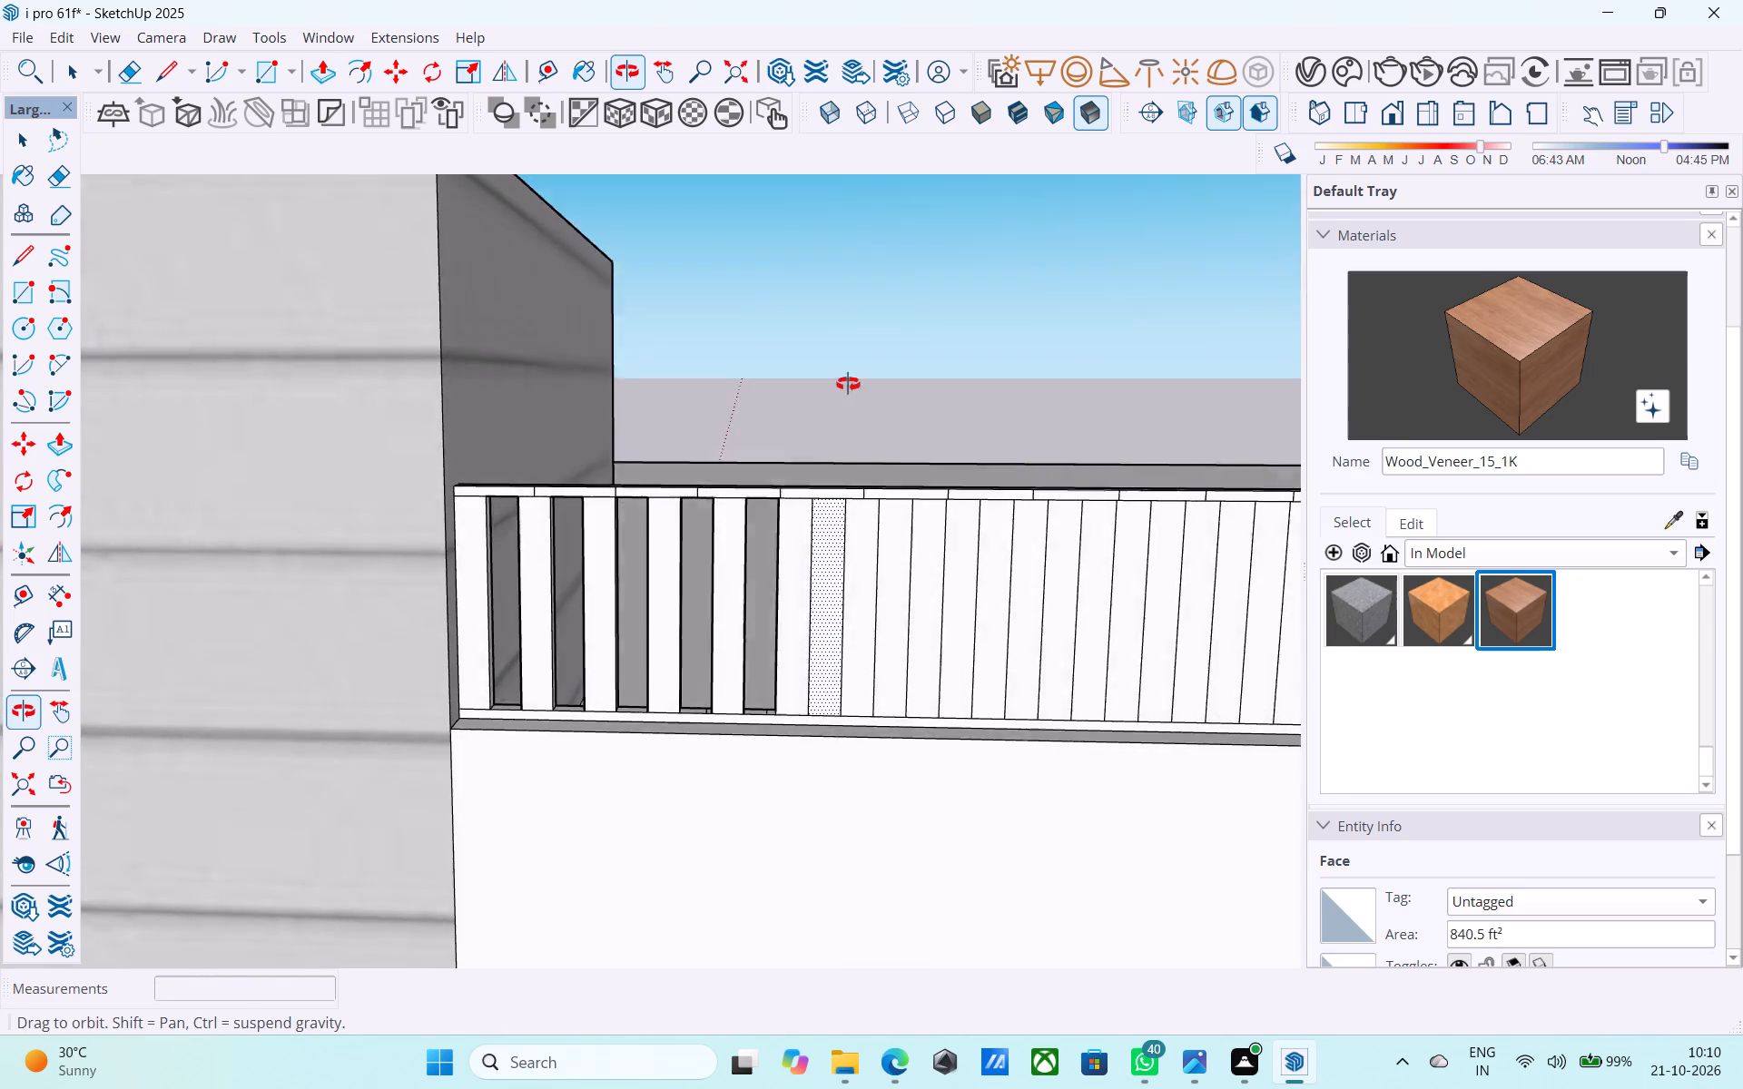
middle_click_drag(848, 384, 844, 368)
scroll(837, 535, "up", 7)
double_click(832, 538)
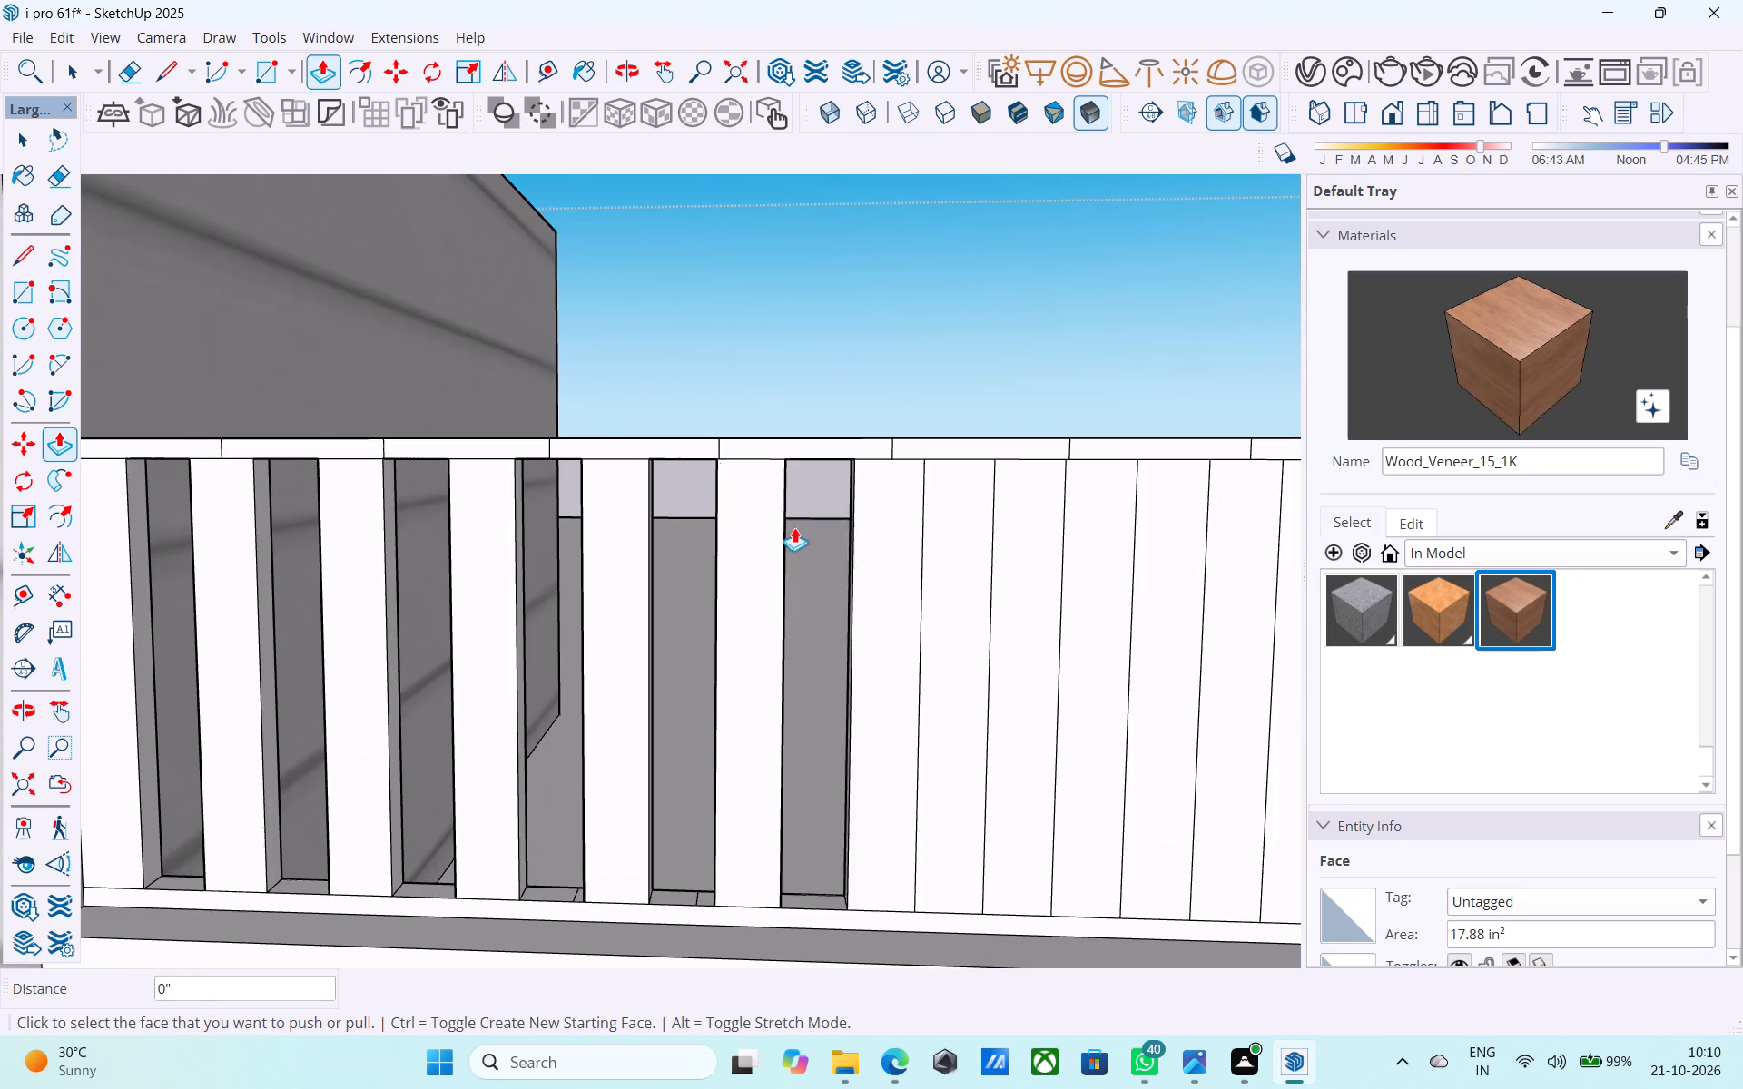
Cut the seventh opening in the parapet front by pushing the next alternate strip inward 1" to the band's back edge.
scroll(668, 503, "down", 6)
scroll(758, 571, "up", 6)
left_click(764, 564)
left_click(764, 564)
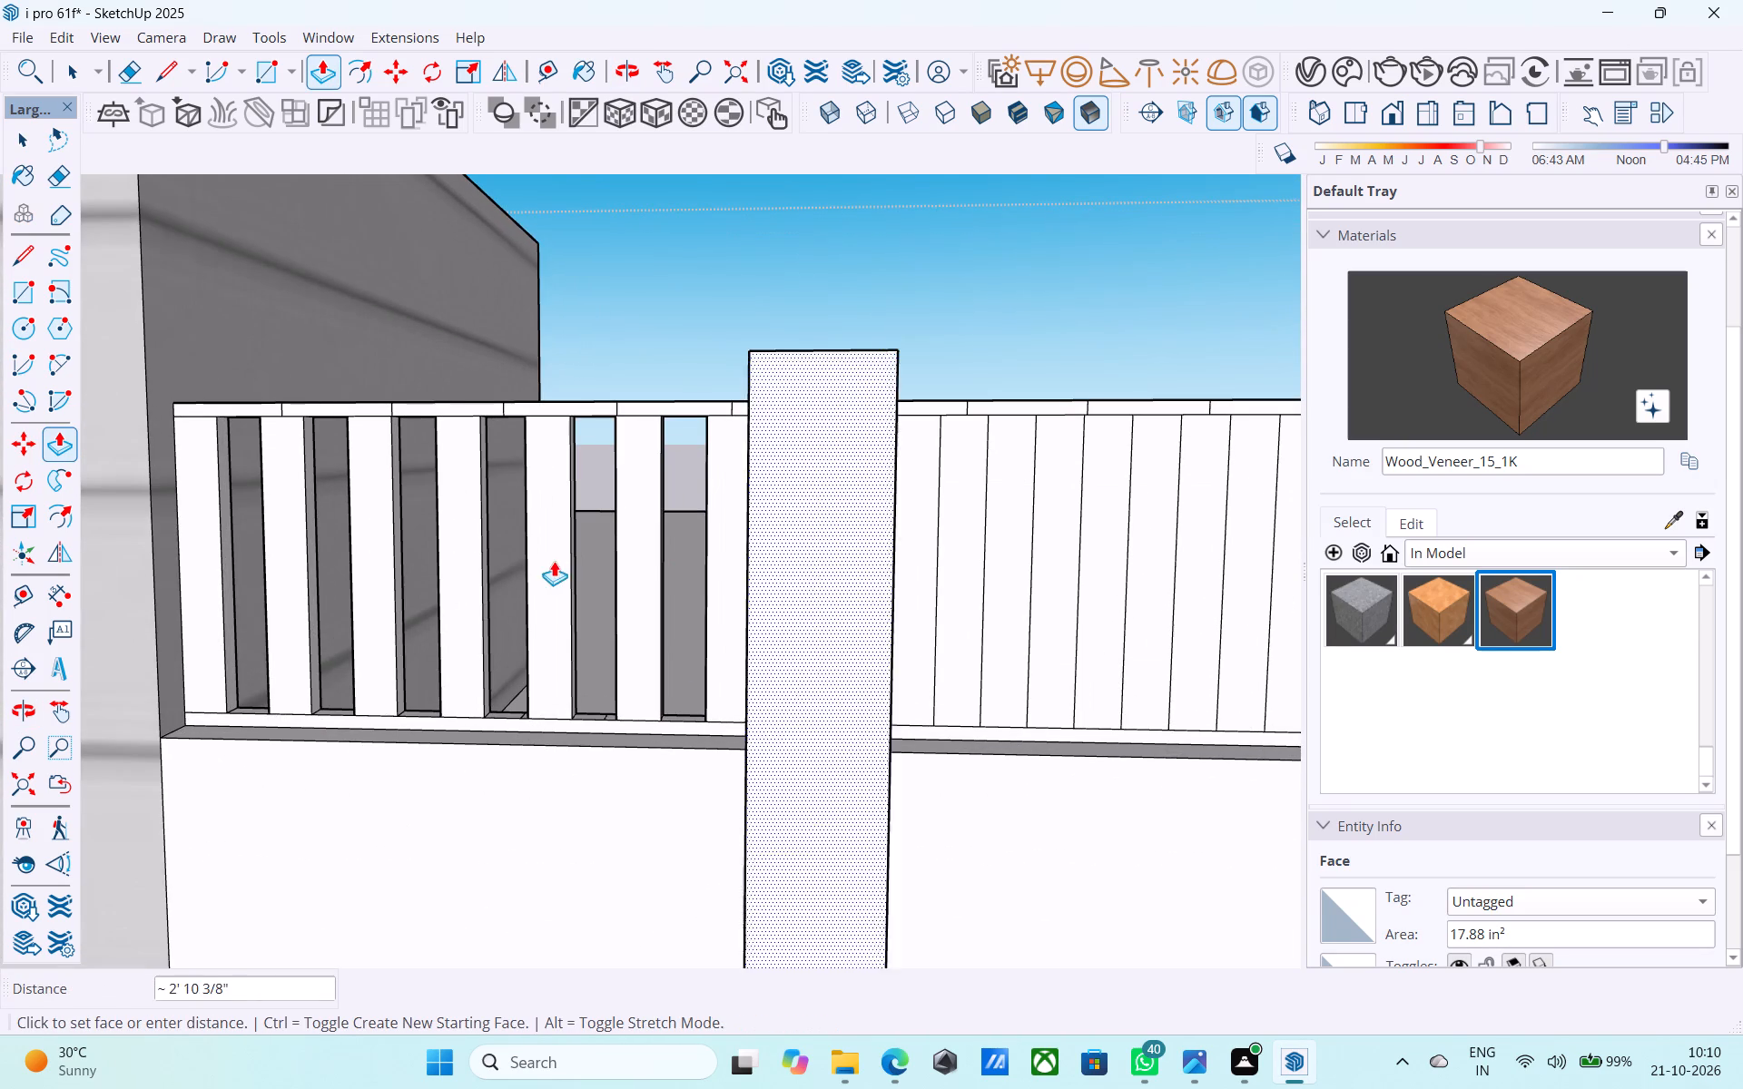
scroll(684, 435, "up", 5)
middle_click_drag(663, 441, 631, 446)
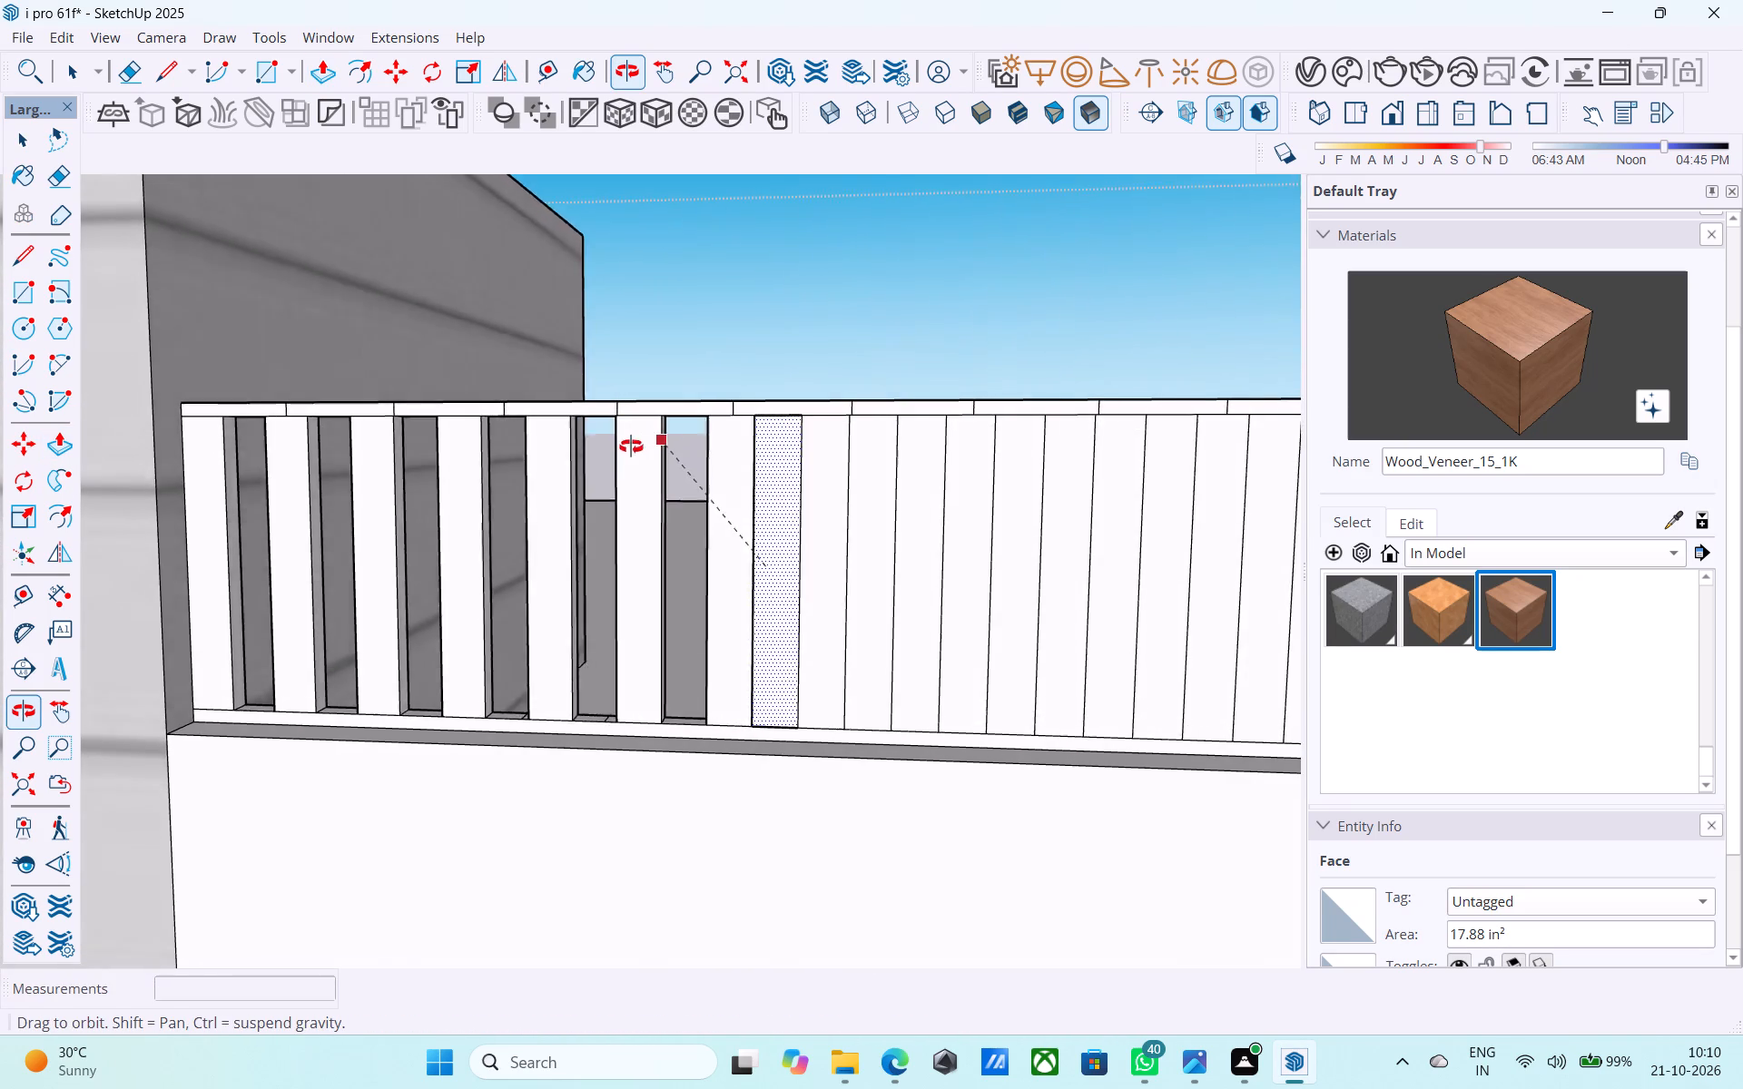
middle_click_drag(631, 446, 427, 846)
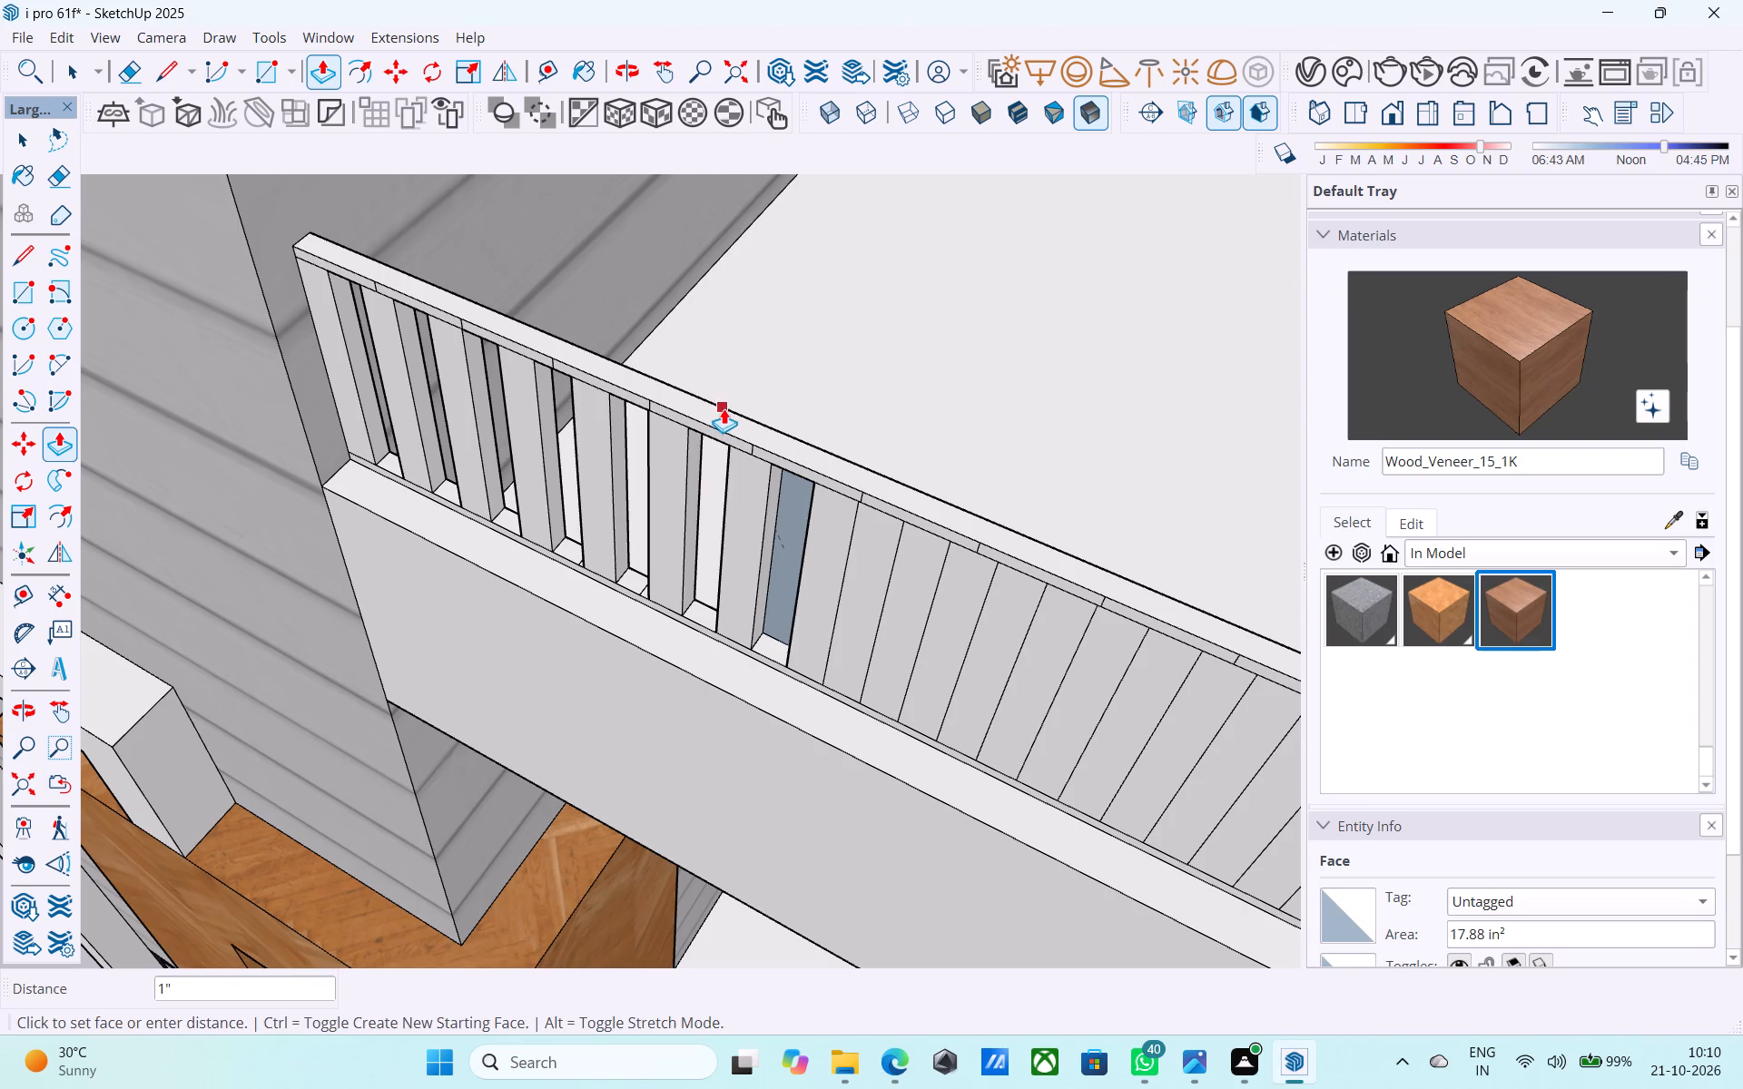
left_click(724, 408)
Repeat the 1" inward push on the next five alternate strips along the parapet front, away from the tower.
scroll(724, 395, "down", 5)
middle_click_drag(756, 501, 841, 445)
scroll(846, 443, "up", 7)
double_click(810, 434)
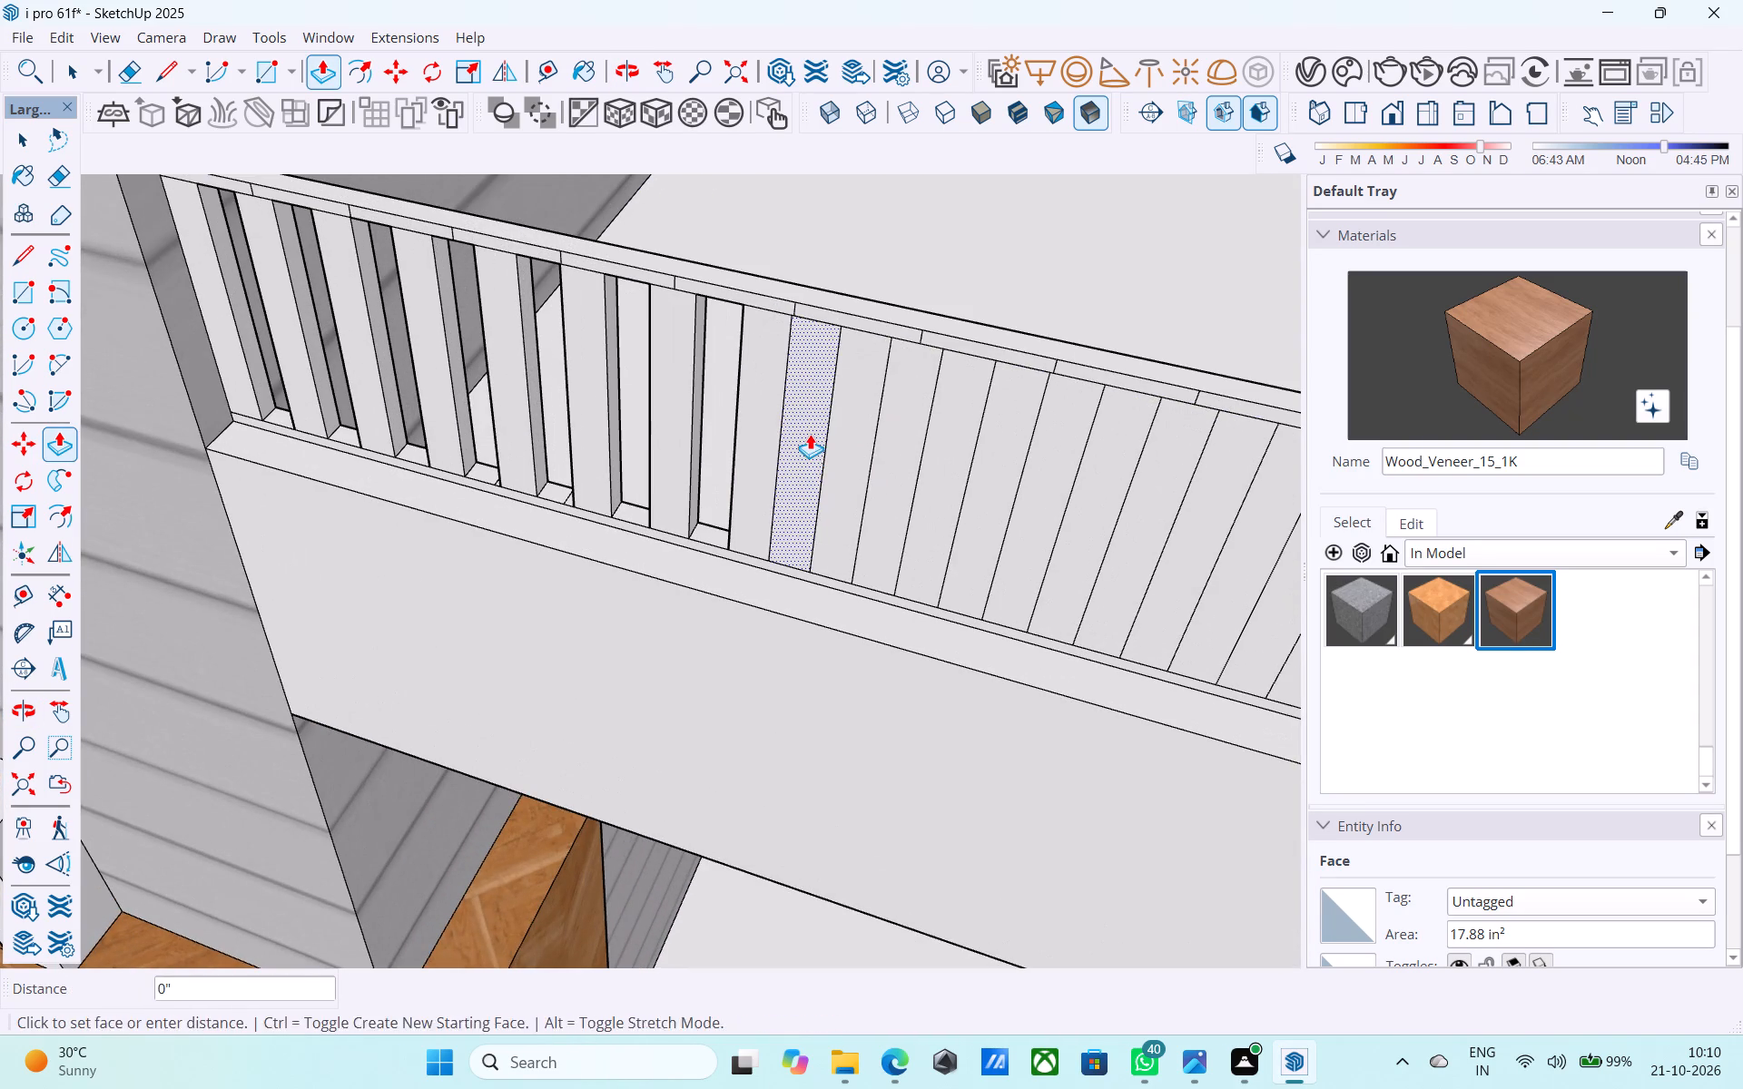
double_click(881, 468)
scroll(549, 528, "down", 5)
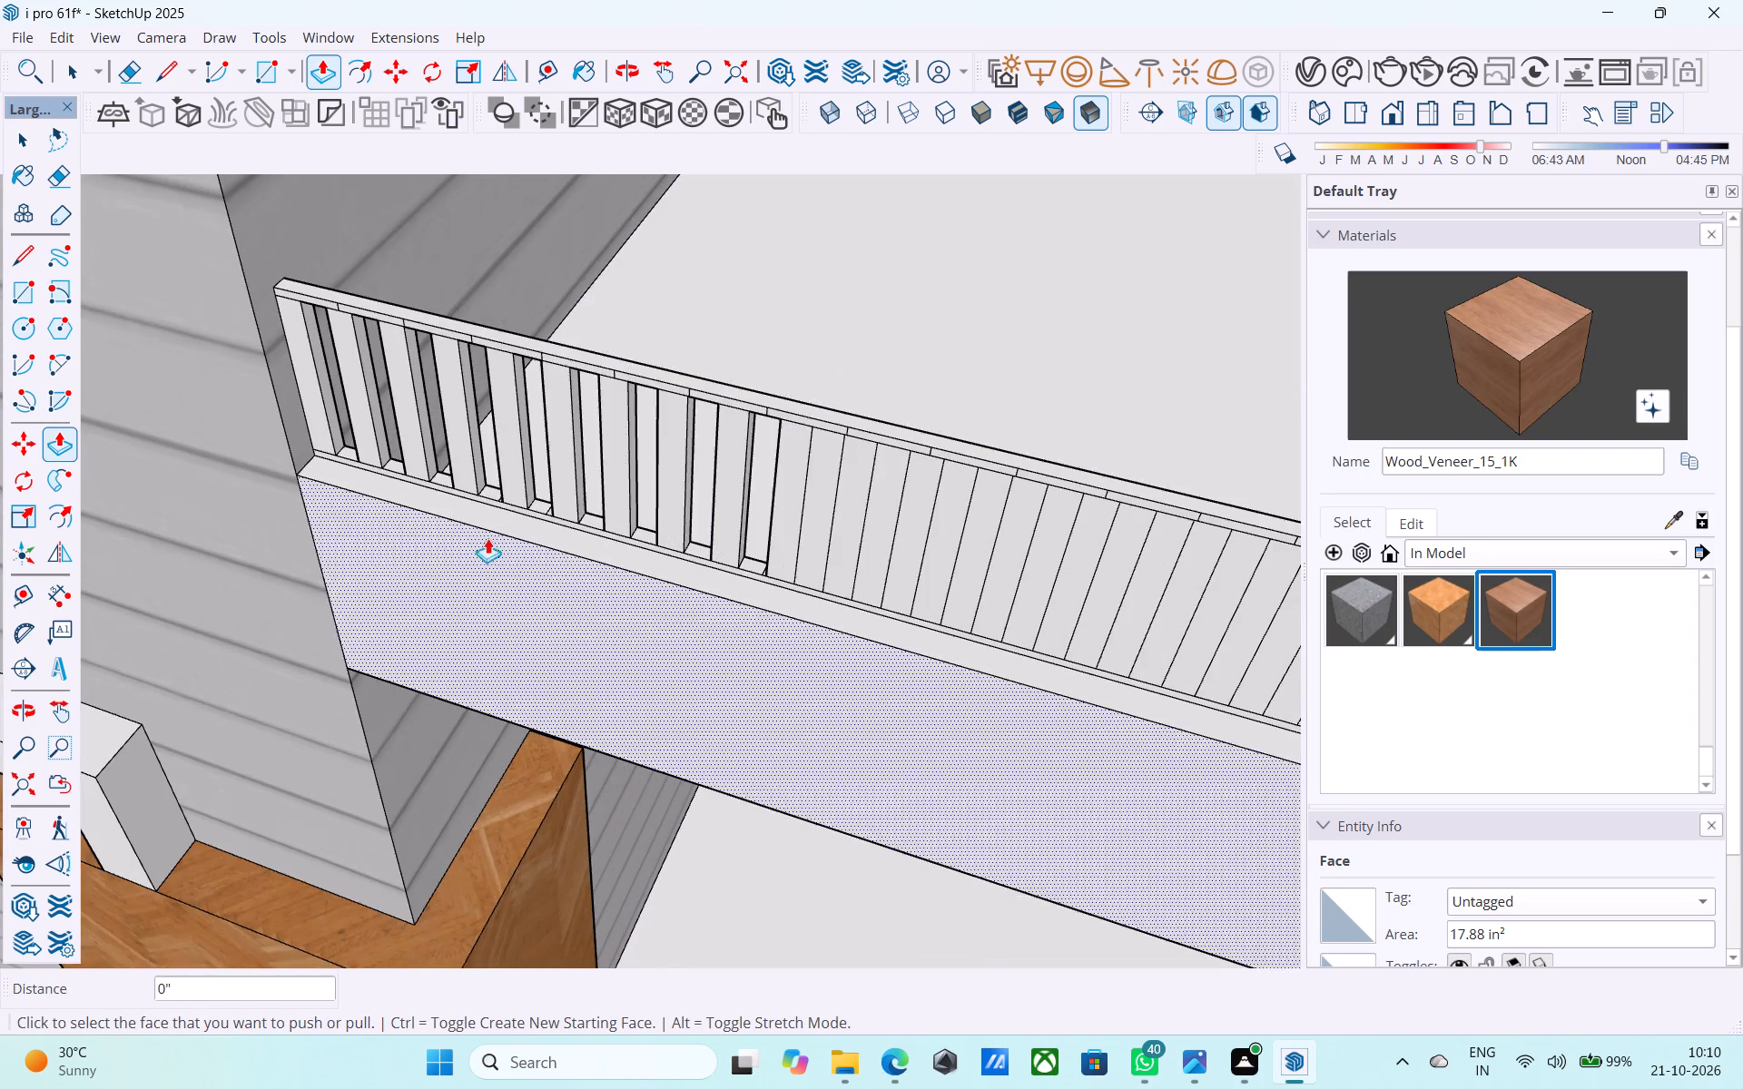
scroll(868, 523, "up", 5)
double_click(788, 464)
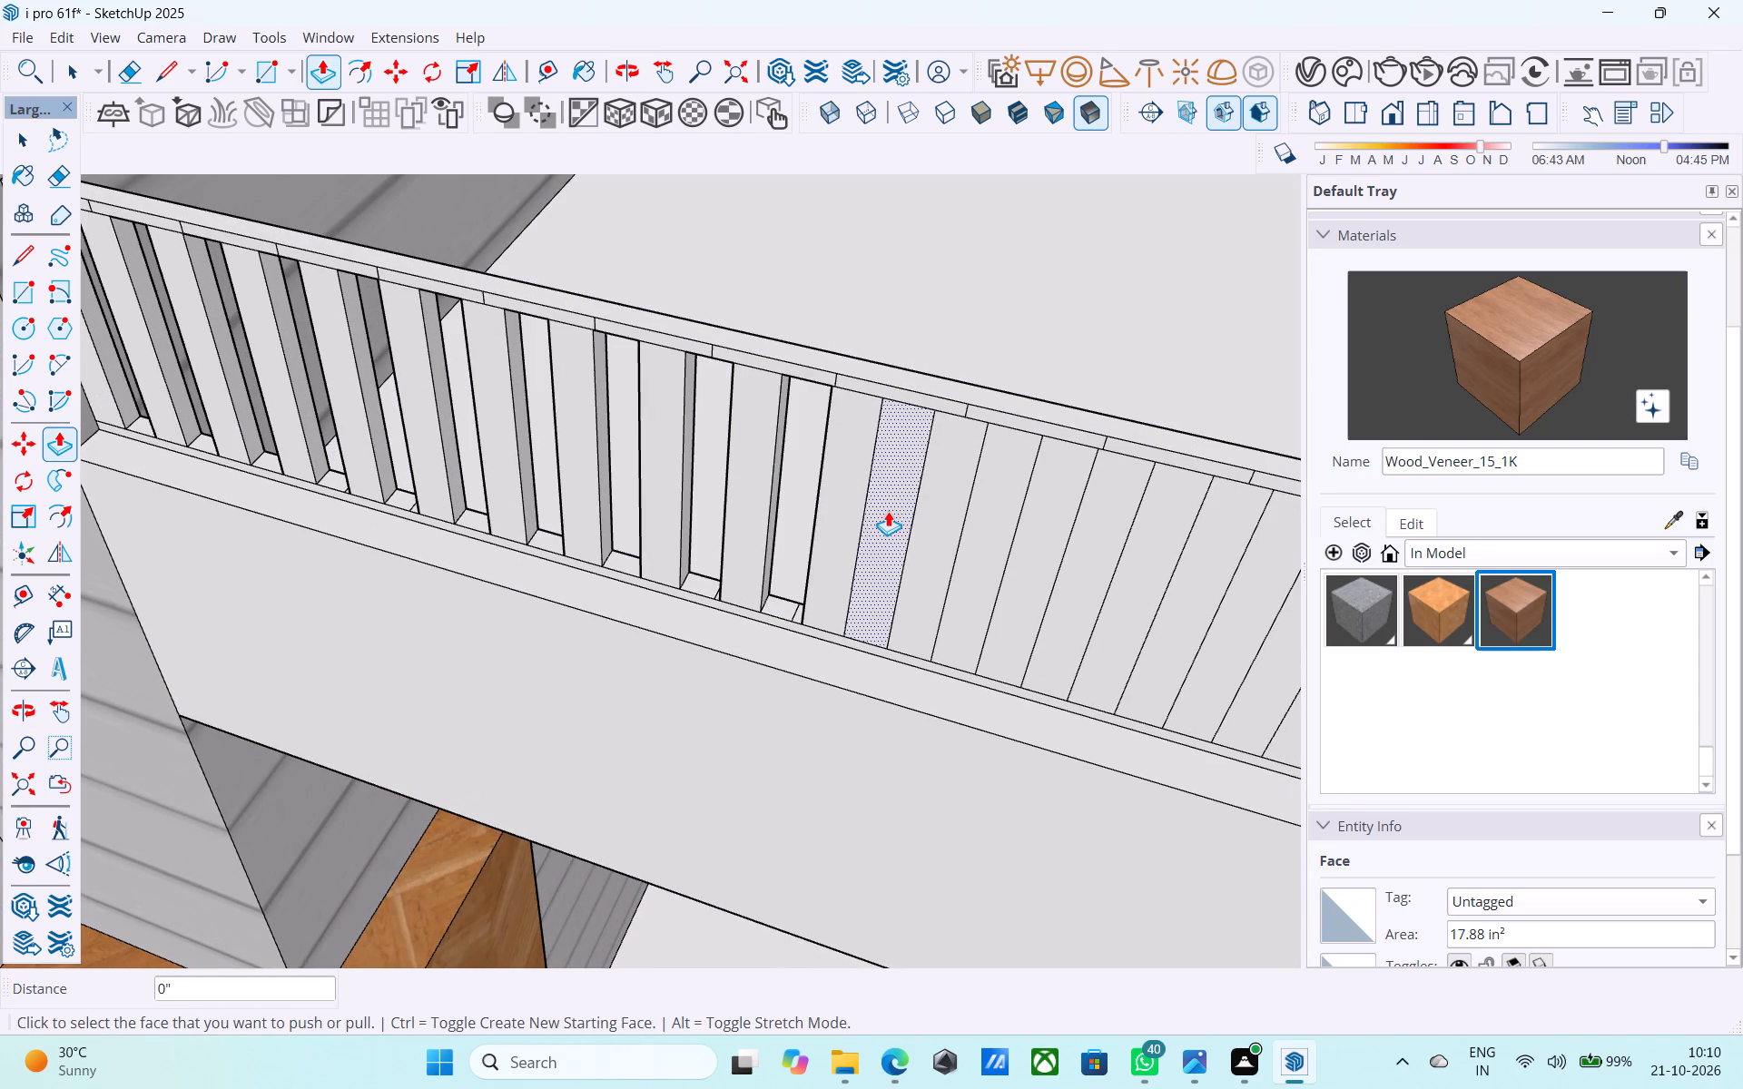
double_click(888, 511)
double_click(980, 535)
Cut four more openings farther along the parapet front by pushing the next alternate strips inward 1".
scroll(554, 530, "down", 6)
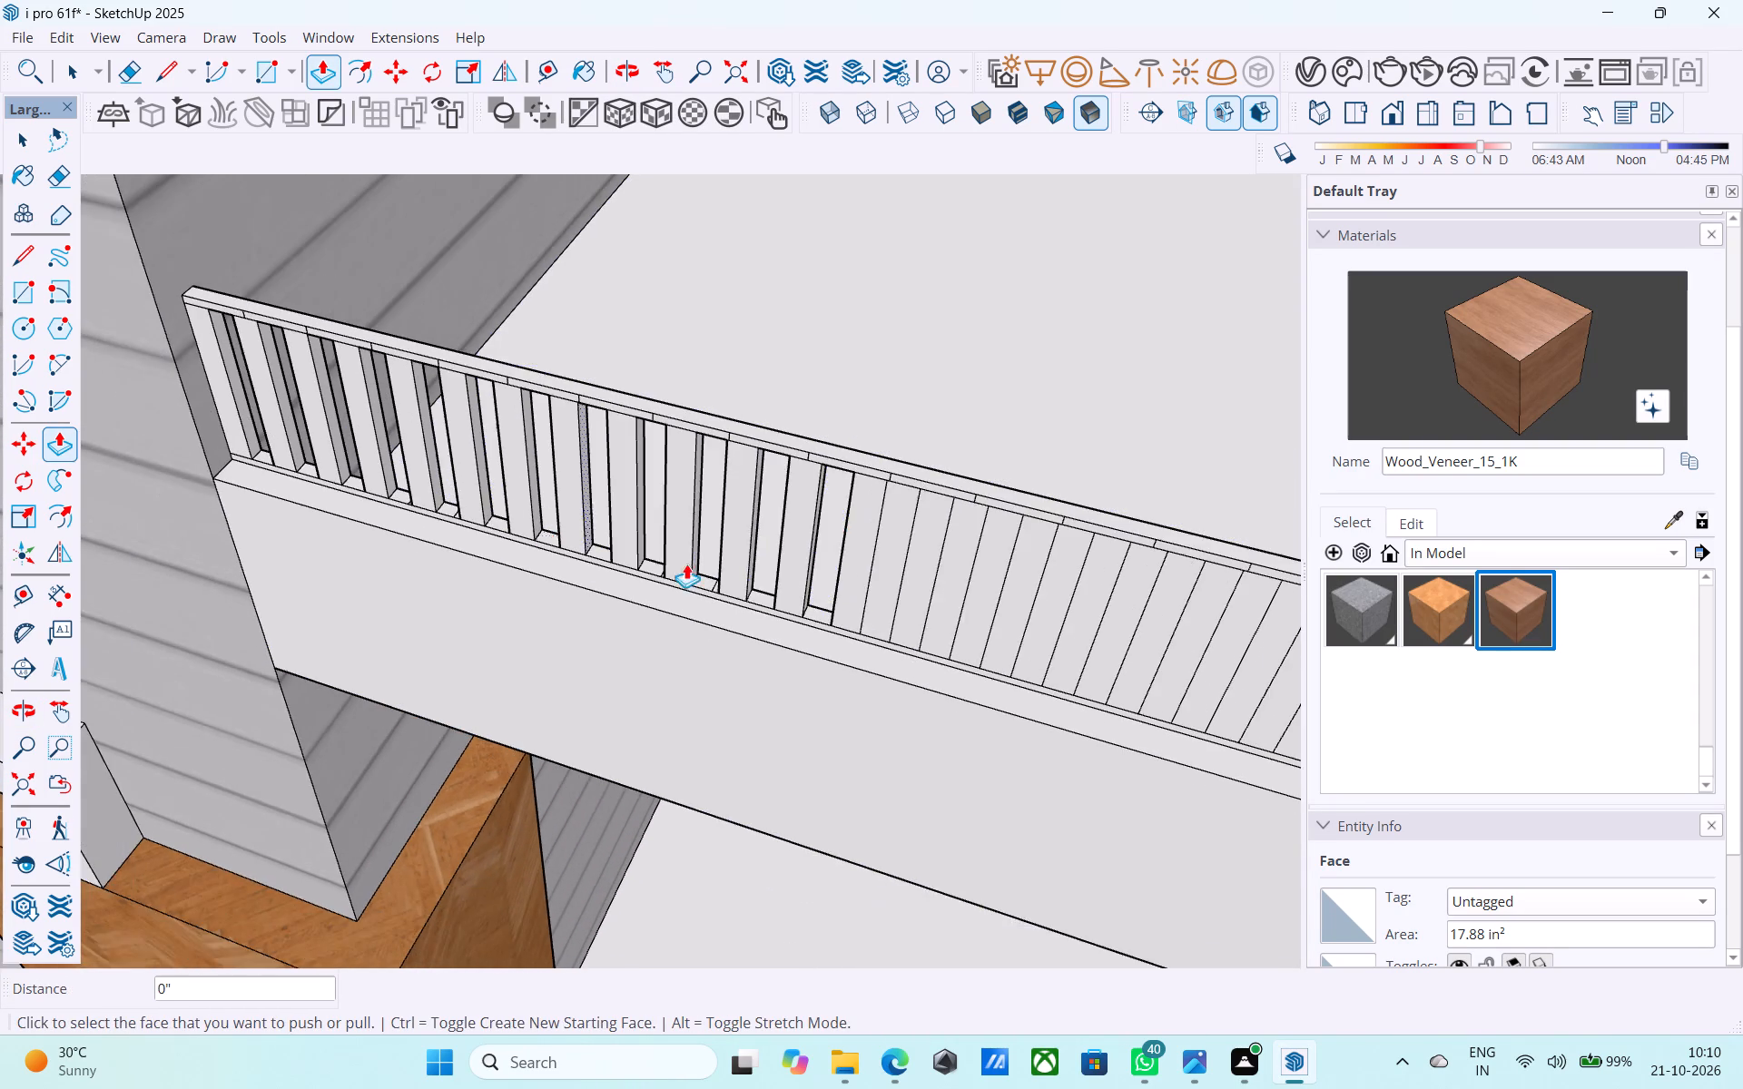
scroll(1038, 552, "up", 5)
double_click(812, 539)
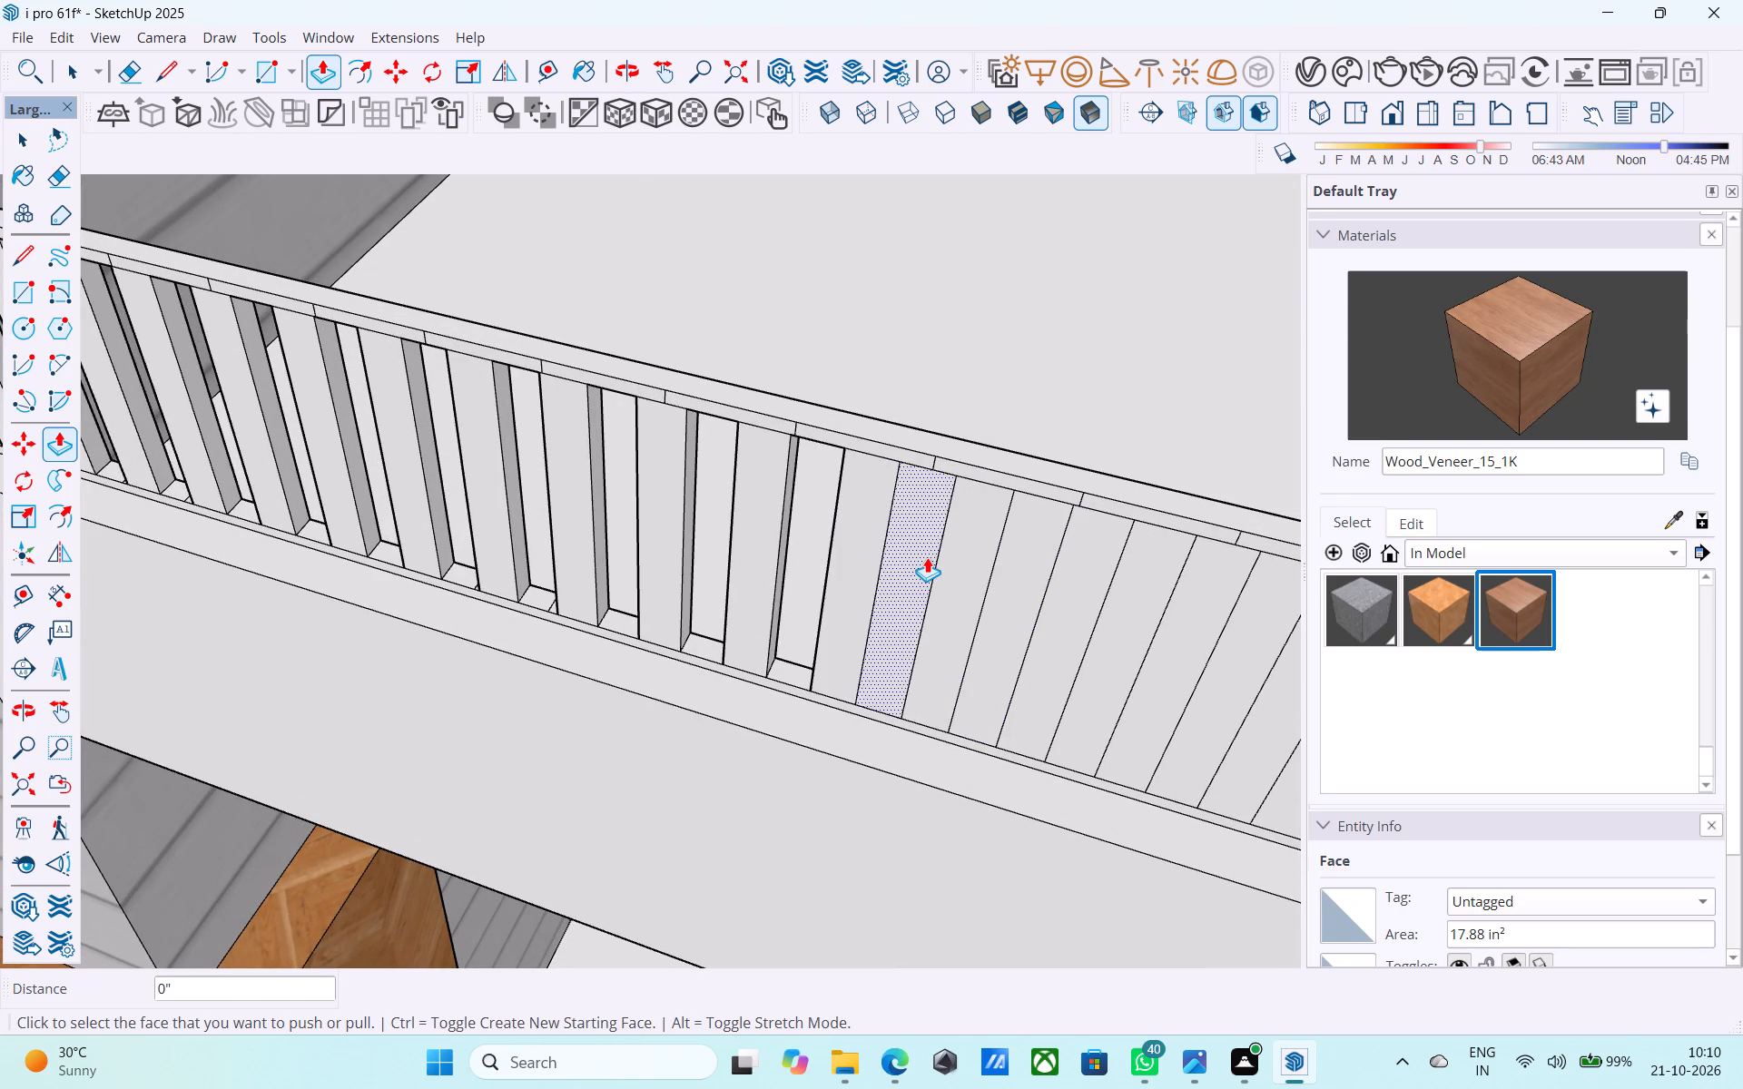
double_click(927, 557)
scroll(543, 545, "down", 6)
scroll(836, 603, "up", 2)
scroll(836, 603, "down", 1)
scroll(836, 603, "up", 2)
scroll(700, 562, "up", 4)
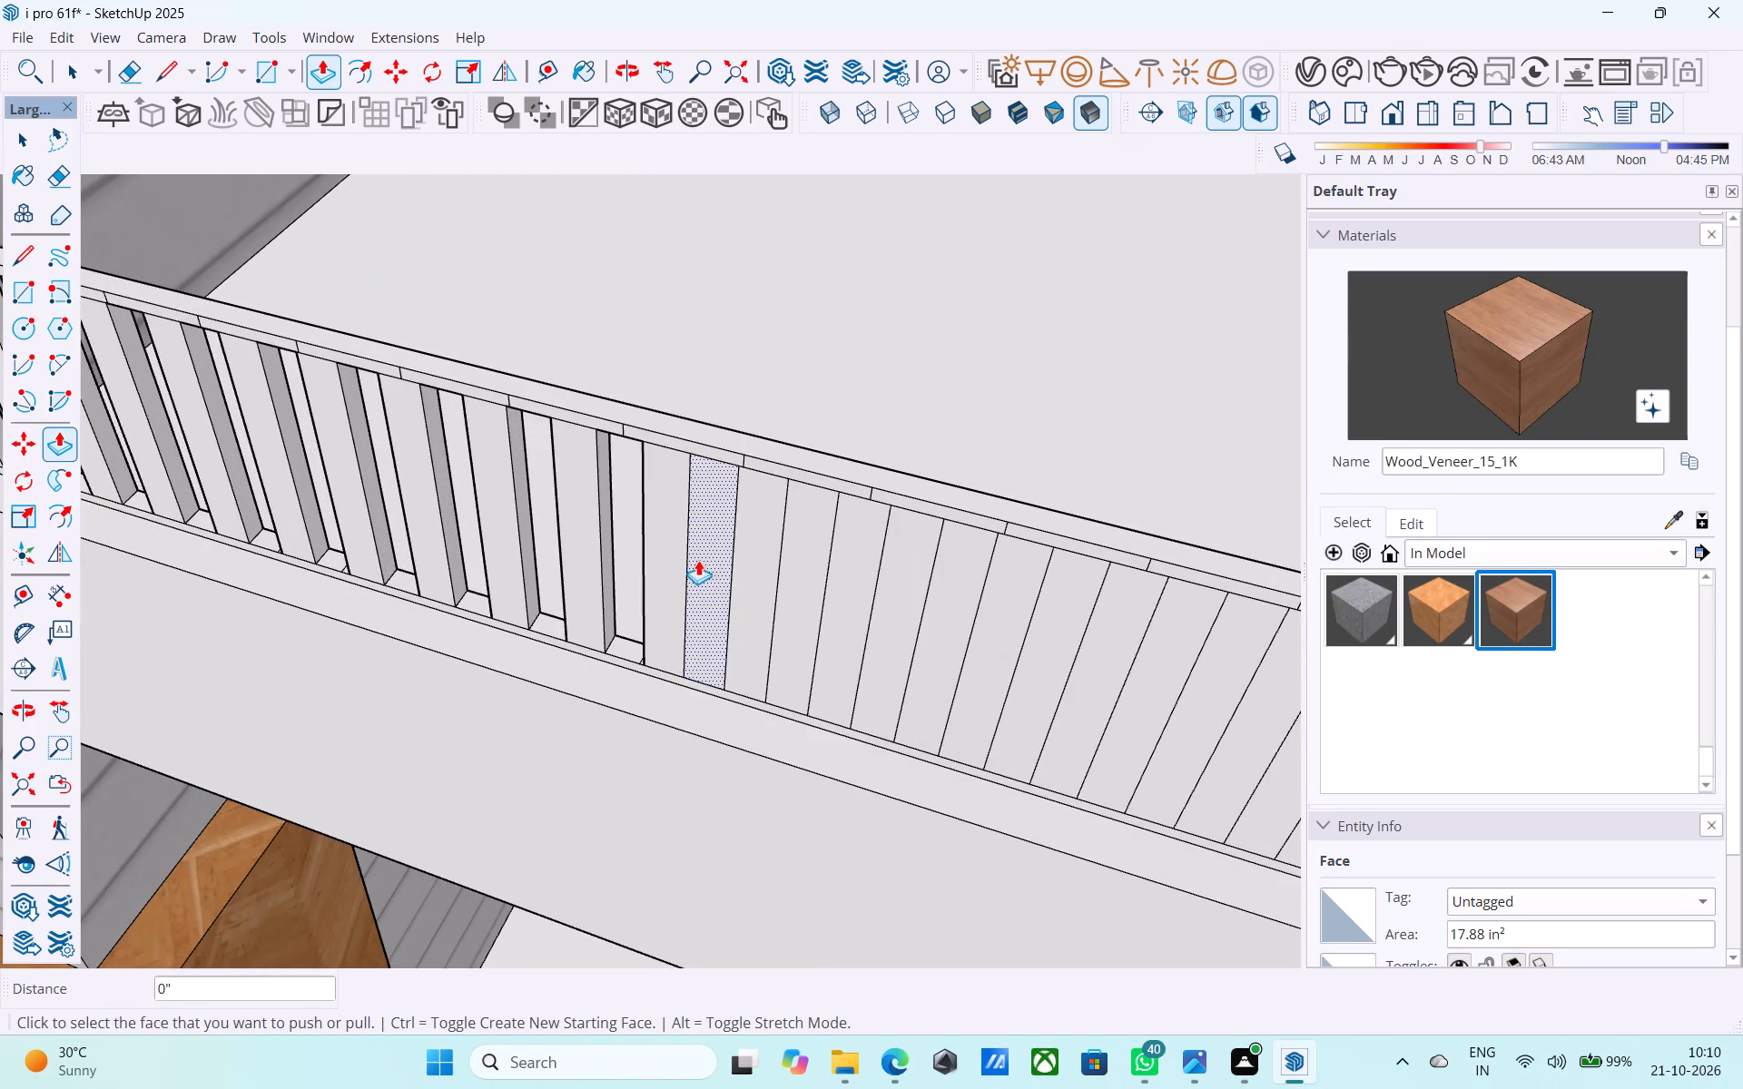
double_click(698, 560)
double_click(809, 577)
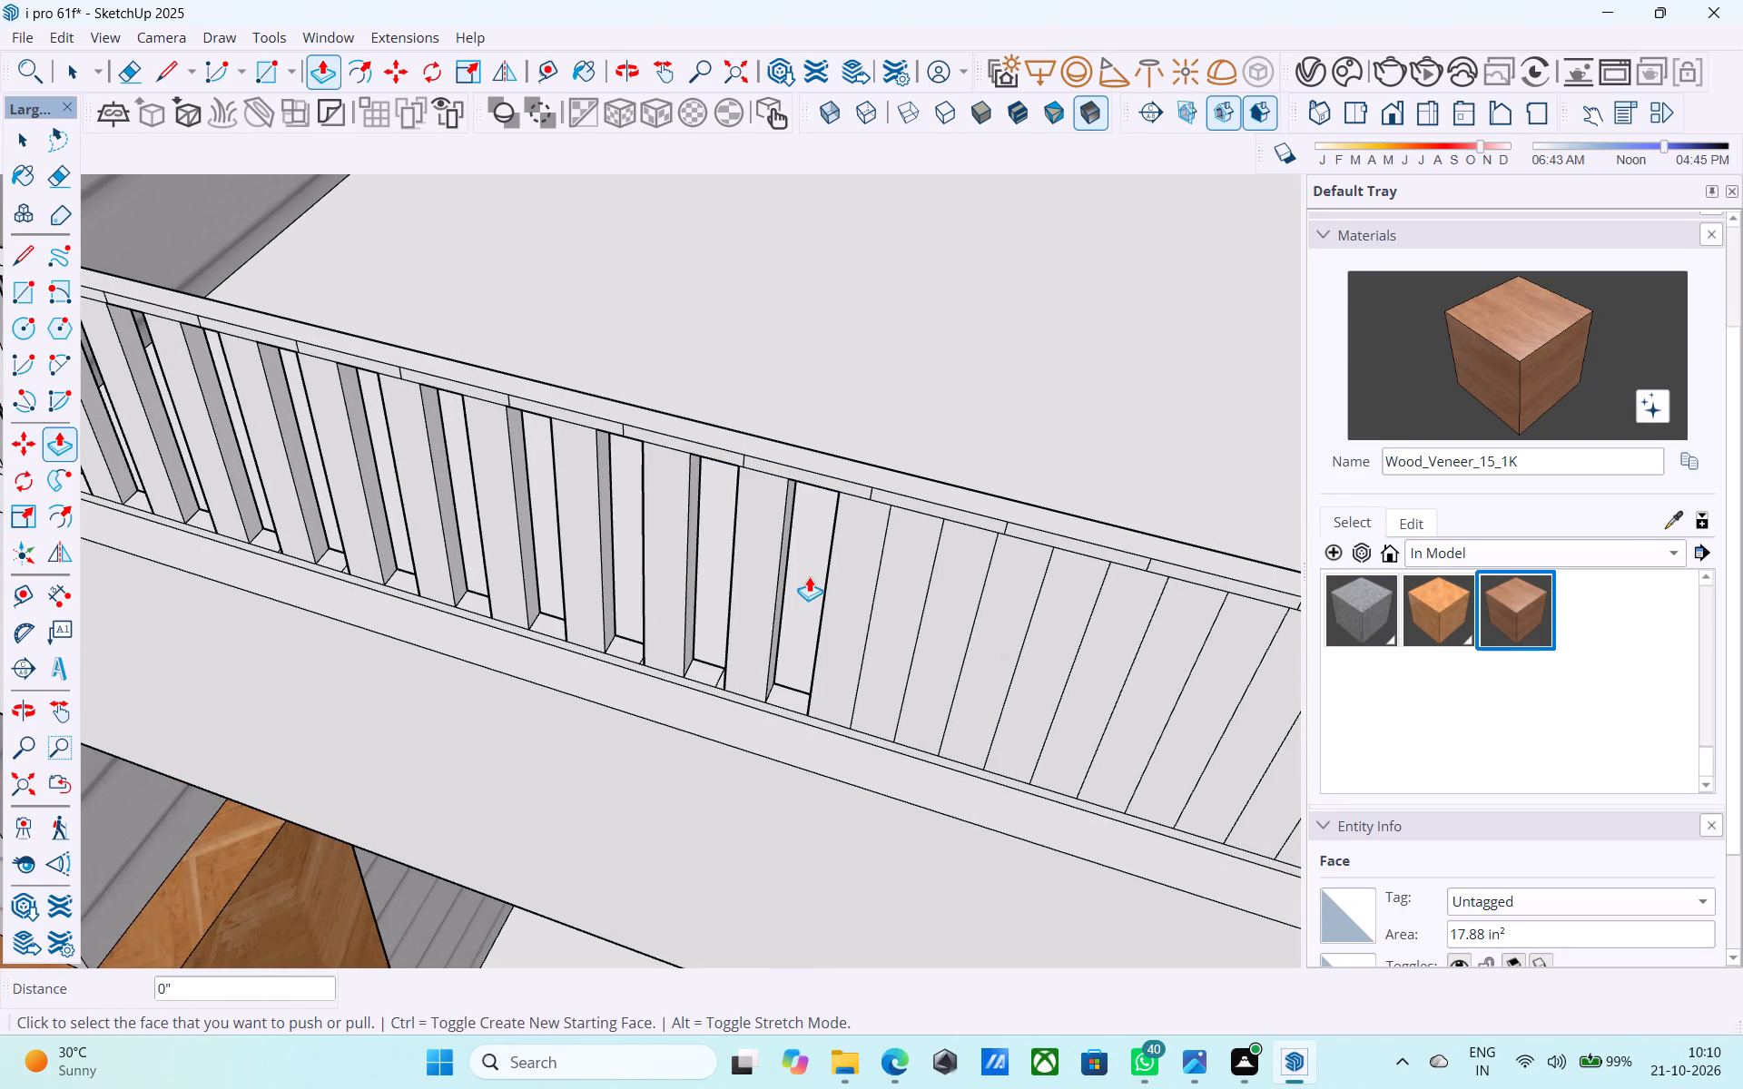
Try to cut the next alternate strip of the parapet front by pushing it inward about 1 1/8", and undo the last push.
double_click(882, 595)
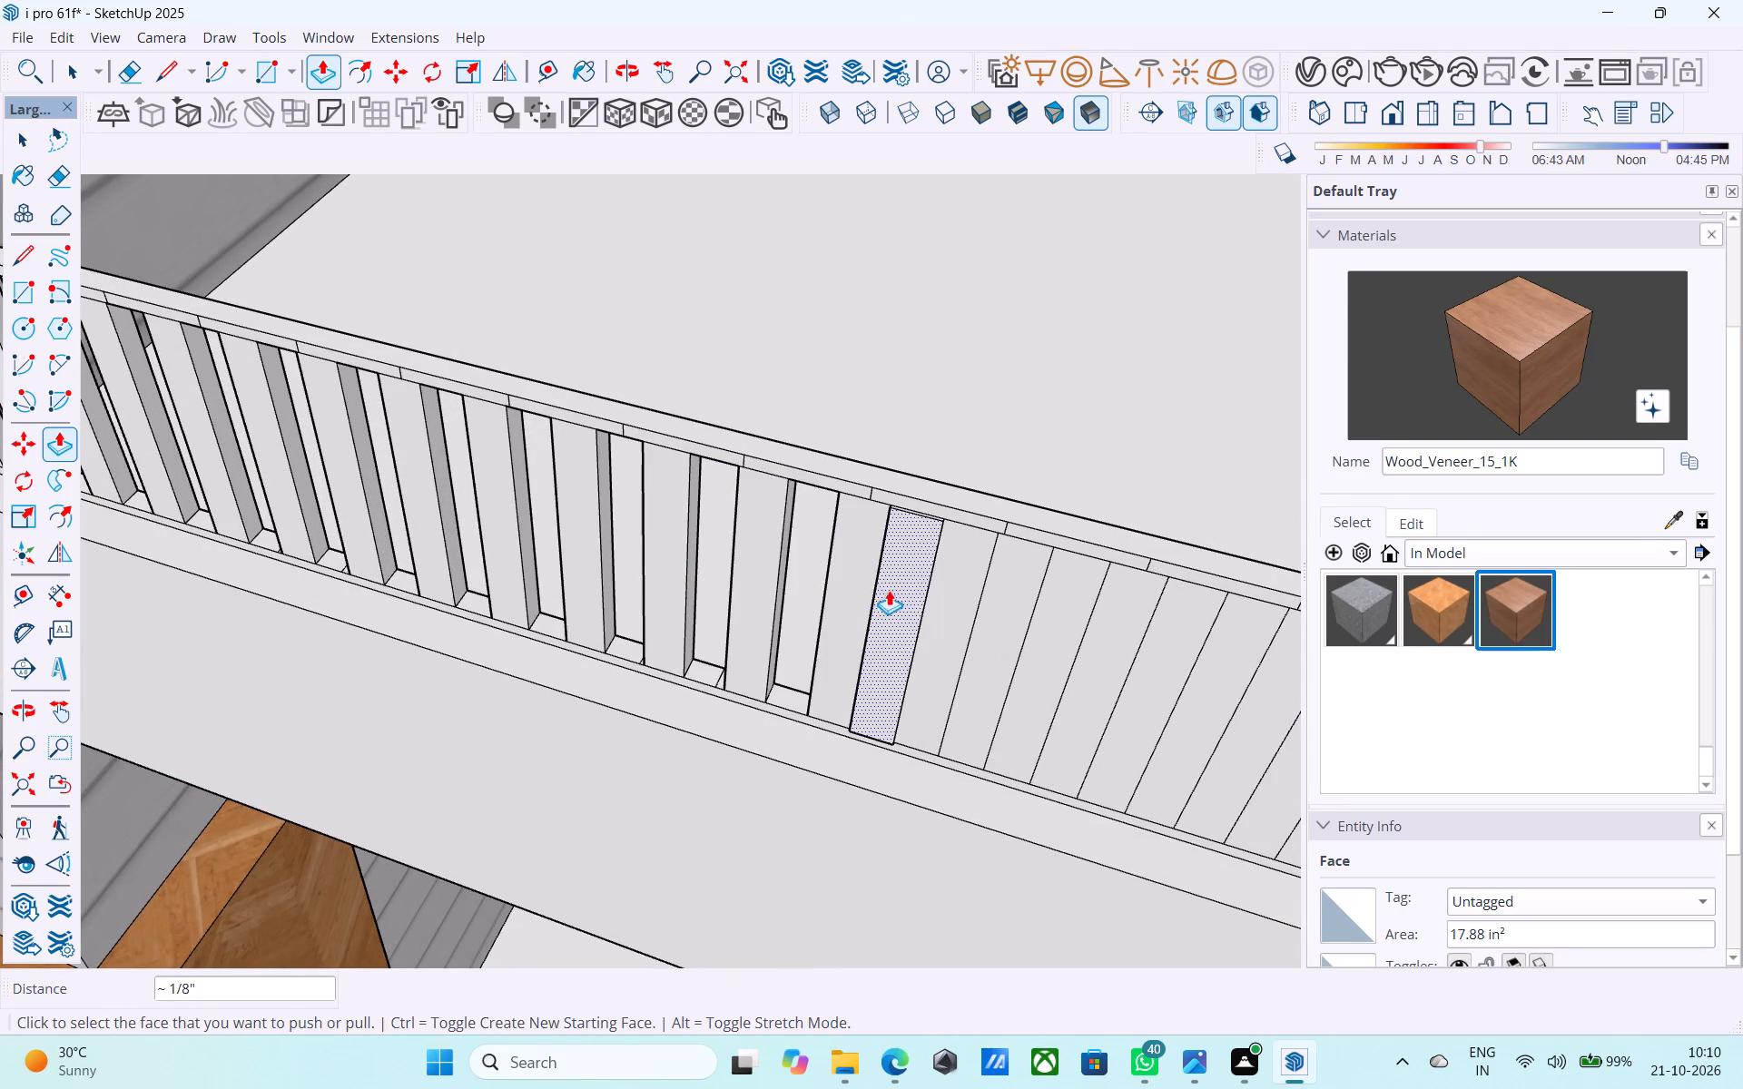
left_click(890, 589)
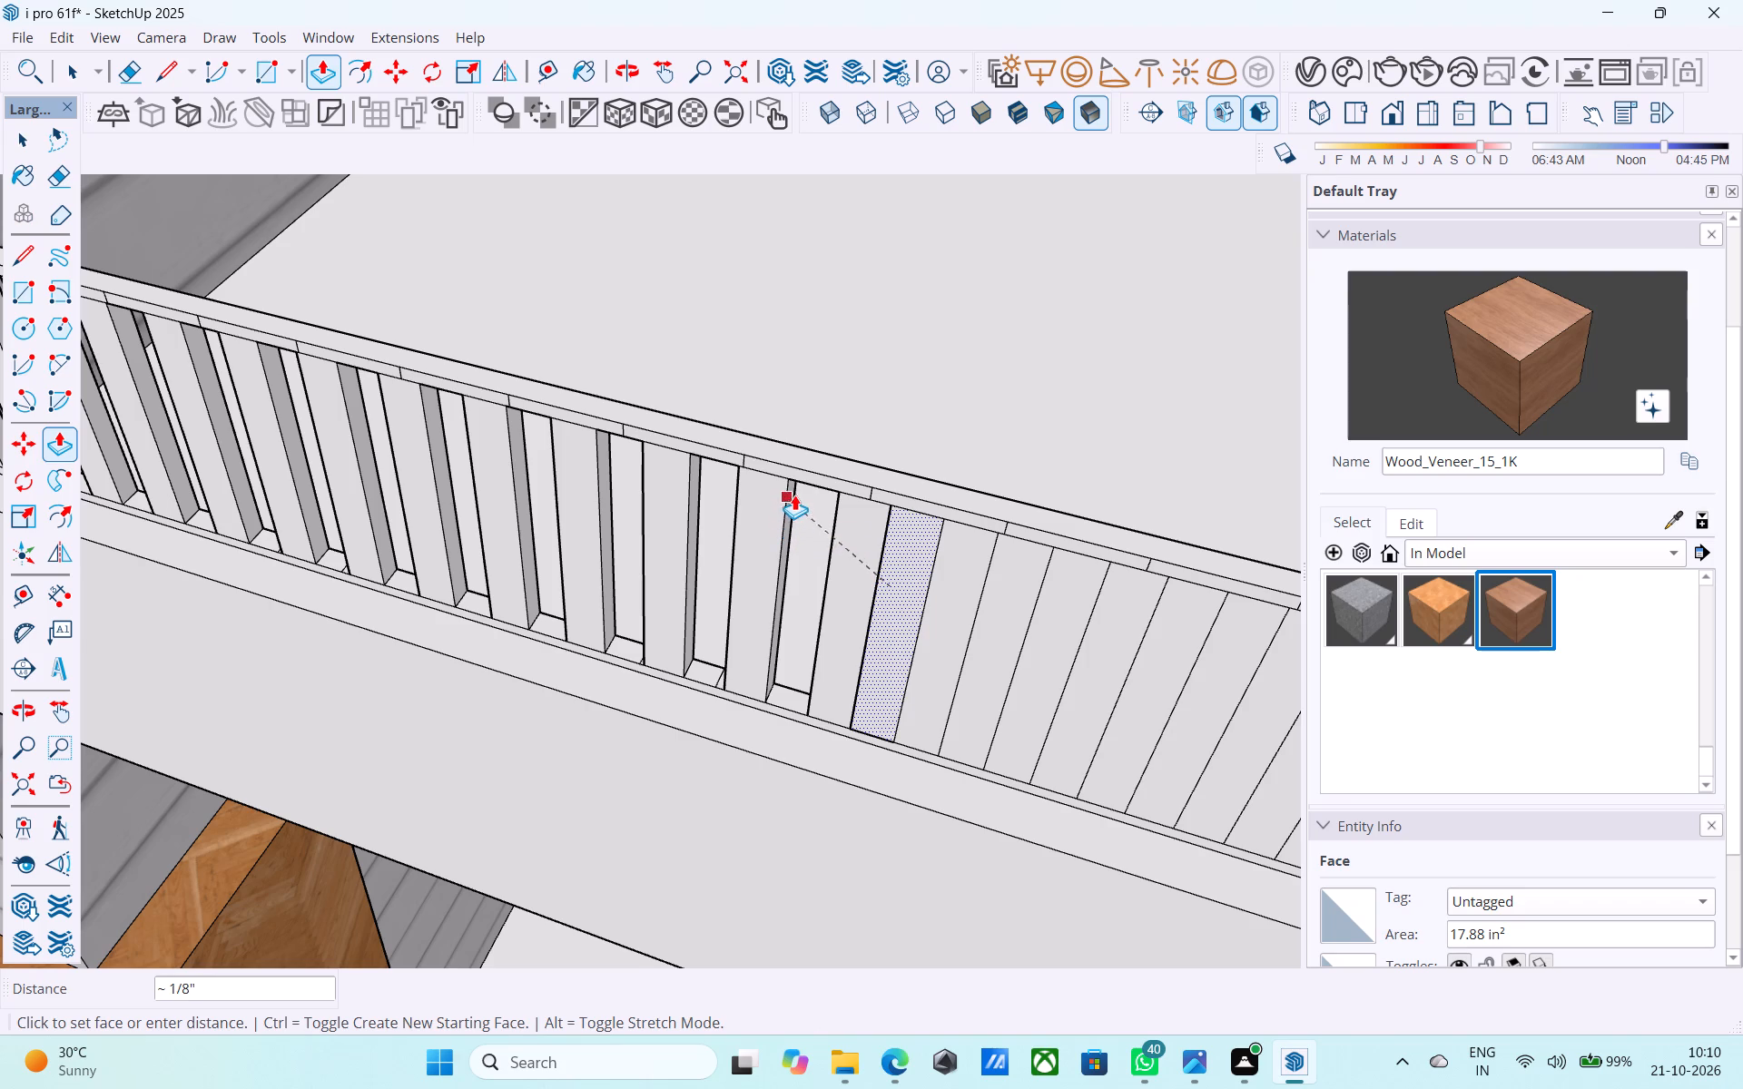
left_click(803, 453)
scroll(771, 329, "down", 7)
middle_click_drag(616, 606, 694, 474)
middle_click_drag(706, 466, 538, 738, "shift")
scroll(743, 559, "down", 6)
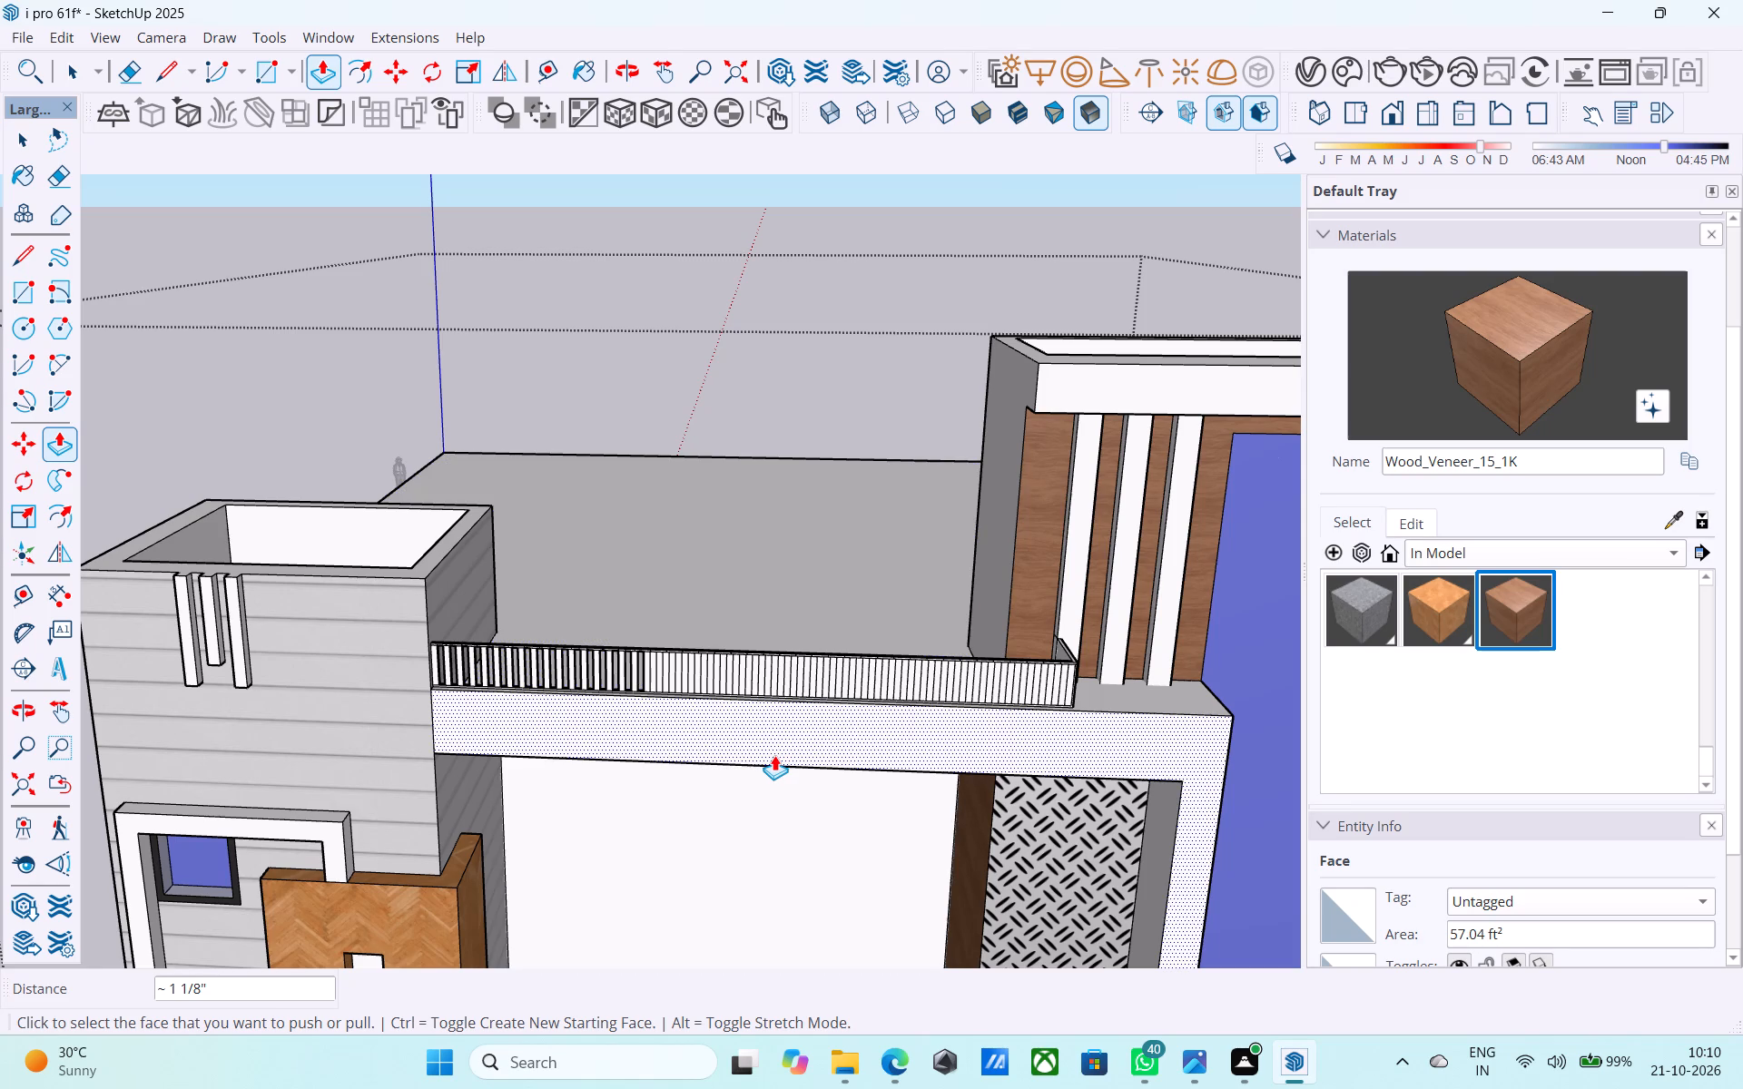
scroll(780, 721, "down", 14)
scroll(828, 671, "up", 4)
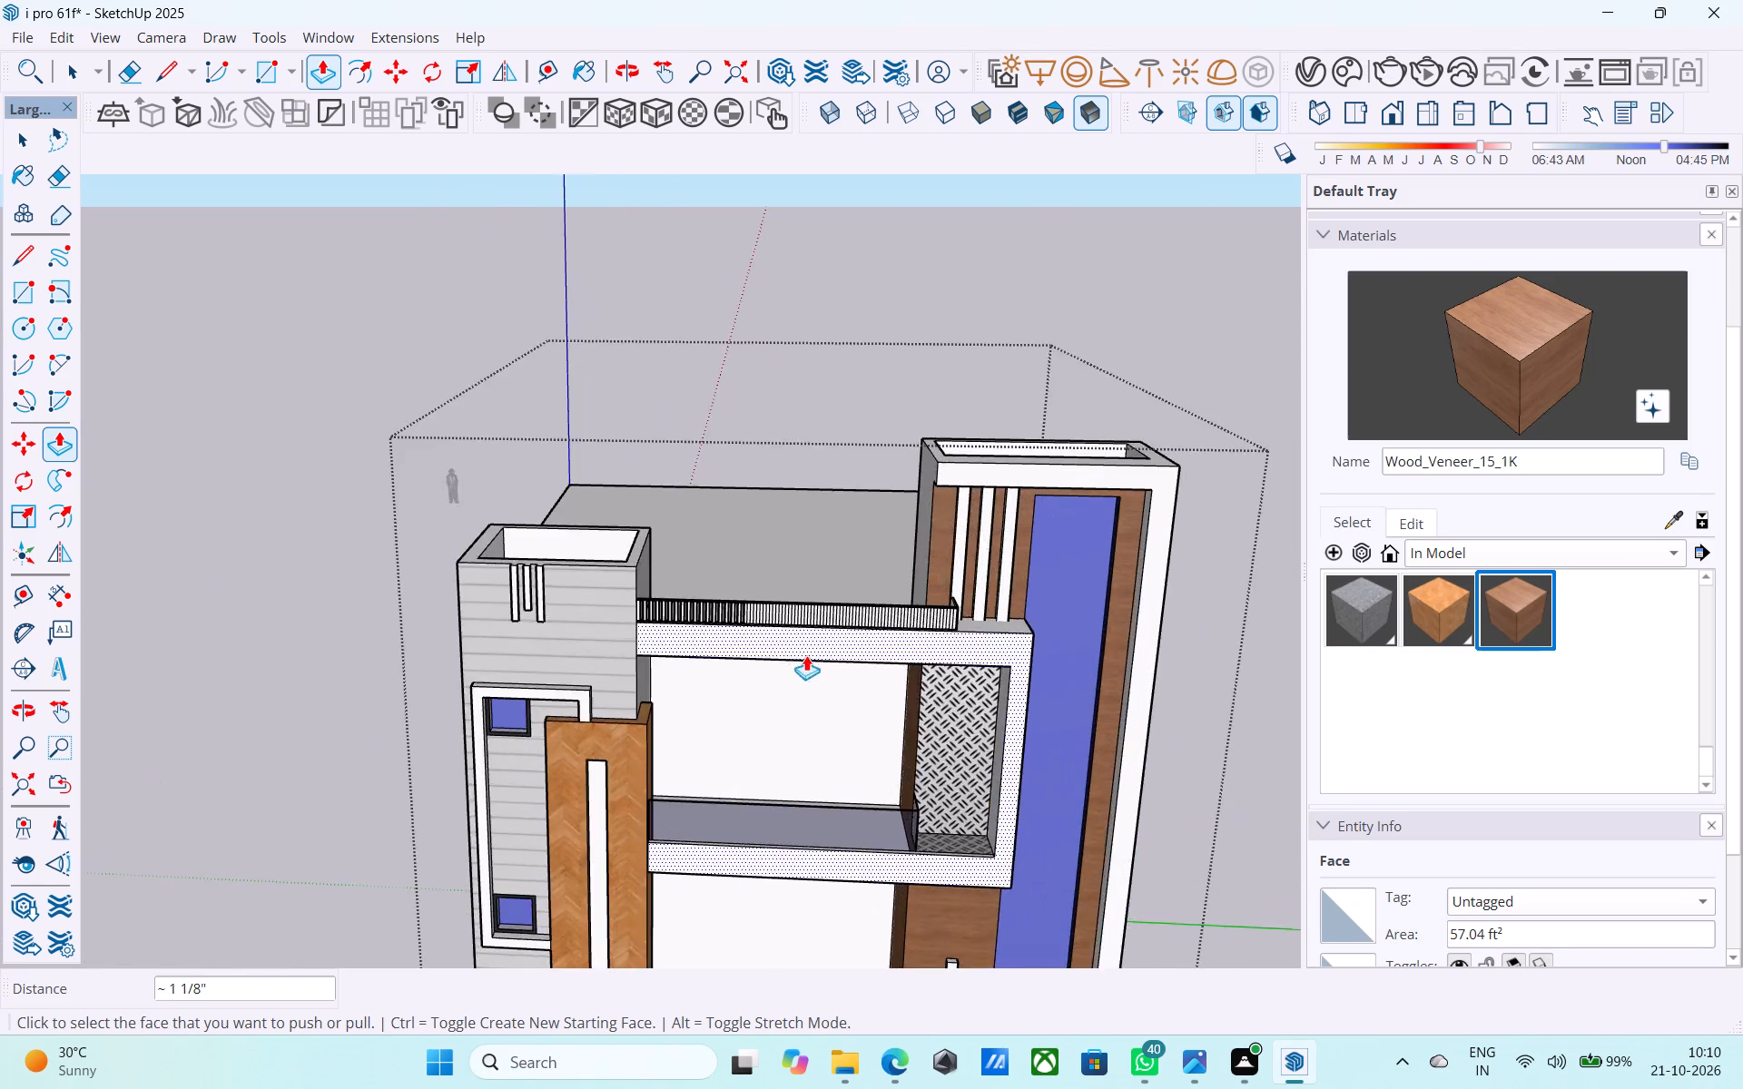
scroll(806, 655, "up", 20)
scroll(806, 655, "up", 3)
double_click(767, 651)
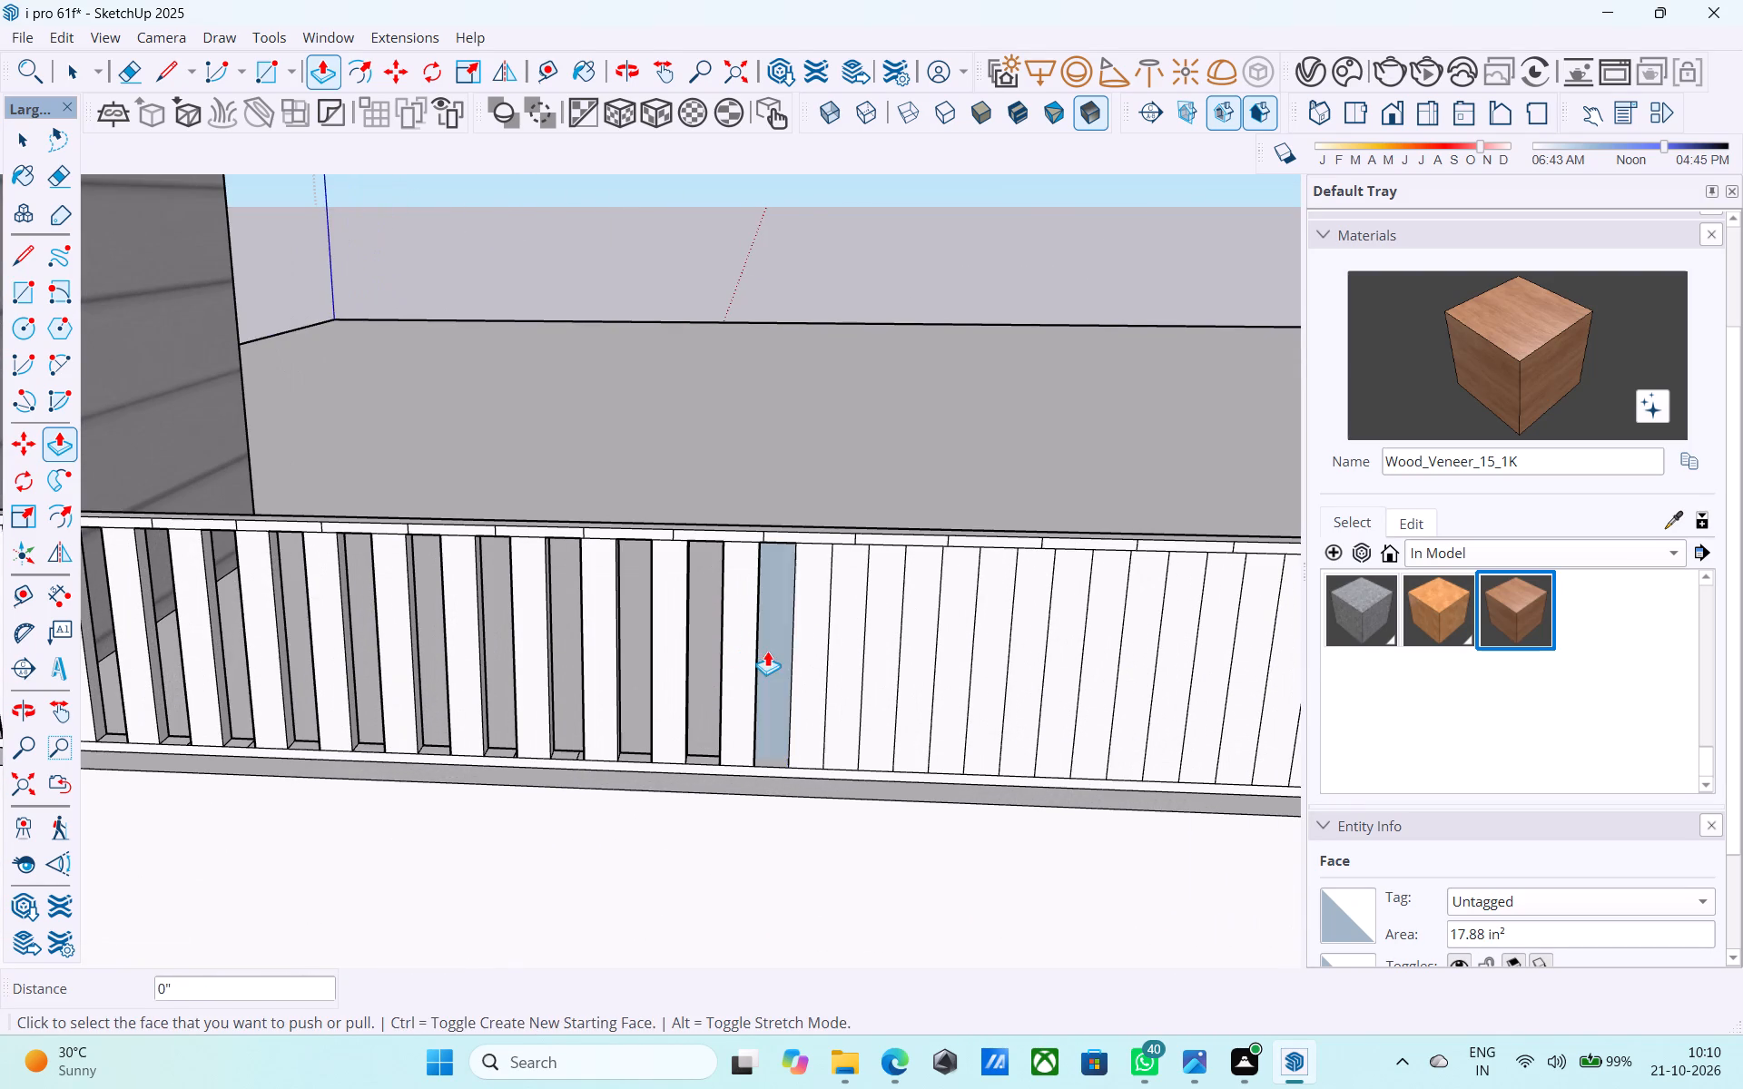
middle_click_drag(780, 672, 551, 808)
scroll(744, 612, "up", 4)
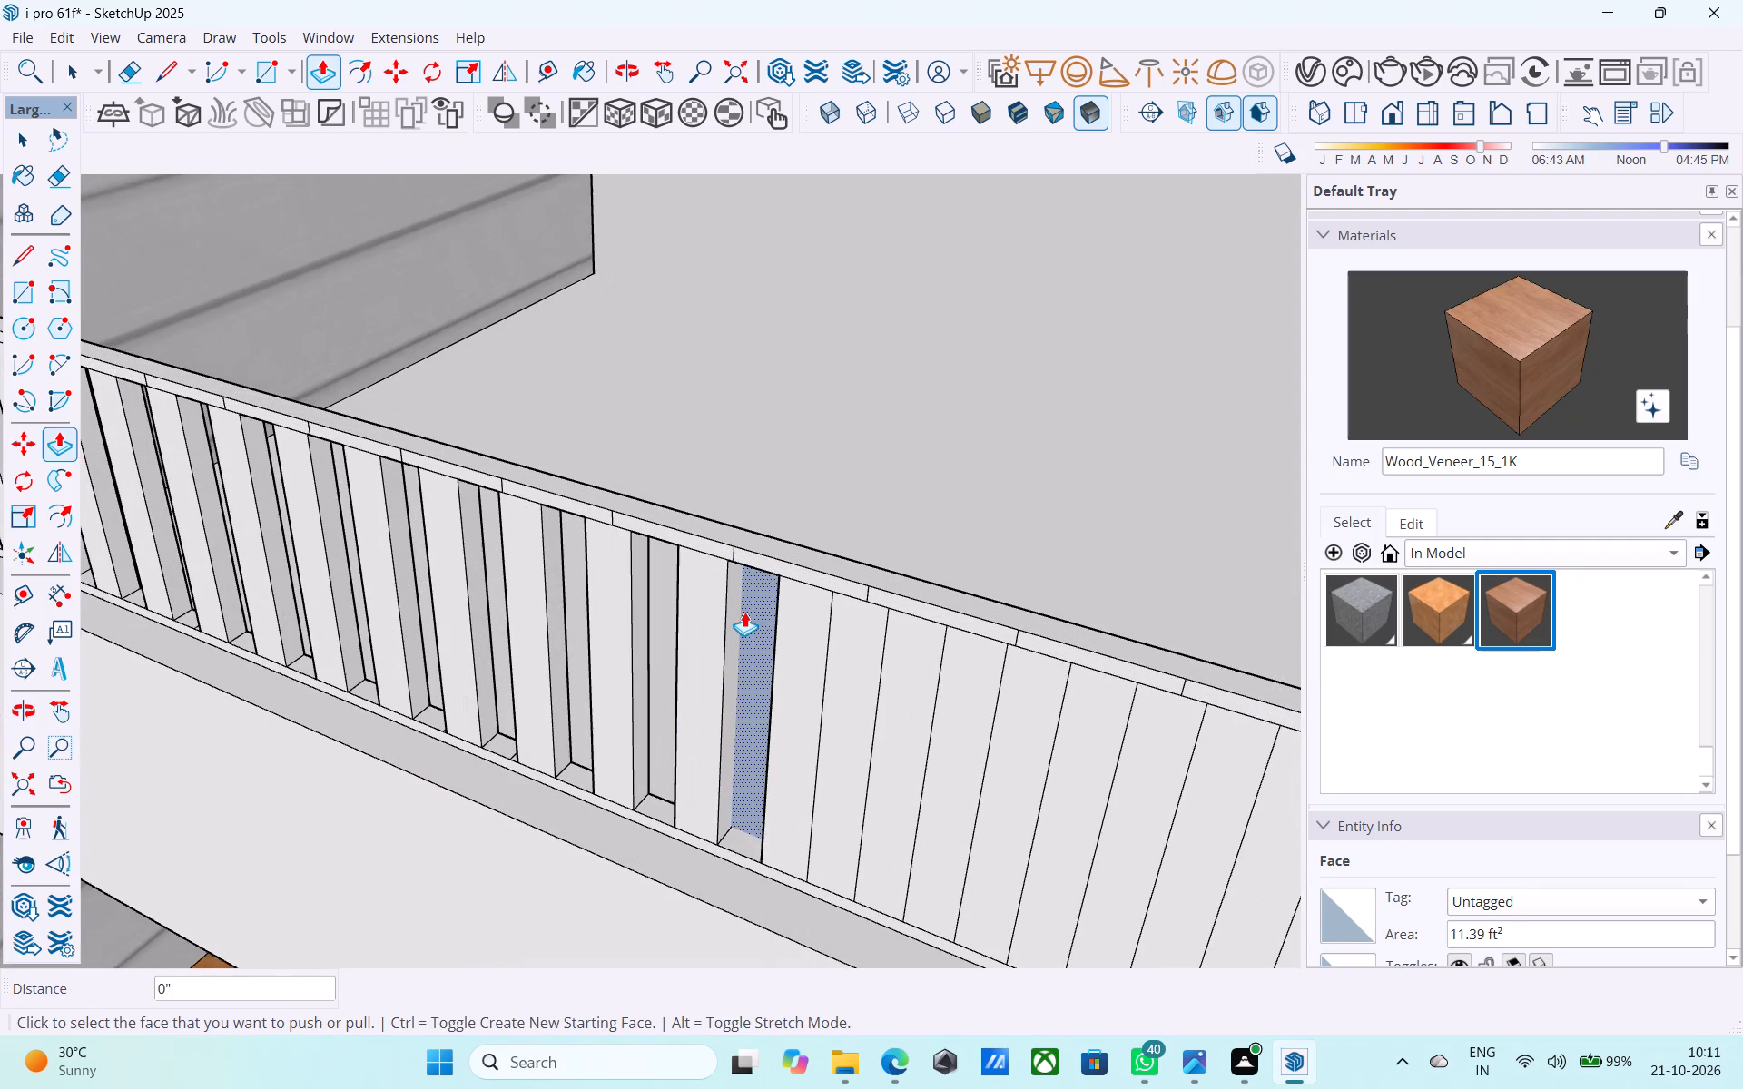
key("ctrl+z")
Push the same parapet front strip inward 1" to cut the next opening.
scroll(744, 612, "up", 4)
left_click(745, 616)
middle_click_drag(740, 450, 653, 580)
scroll(665, 539, "down", 7)
scroll(559, 646, "up", 4)
left_click(519, 673)
Repeat the 1" inward push on the next six alternate strips along the parapet front, away from the tower.
scroll(644, 466, "down", 6)
middle_click_drag(667, 613, 689, 564)
scroll(652, 638, "up", 17)
middle_click_drag(662, 633, 833, 525)
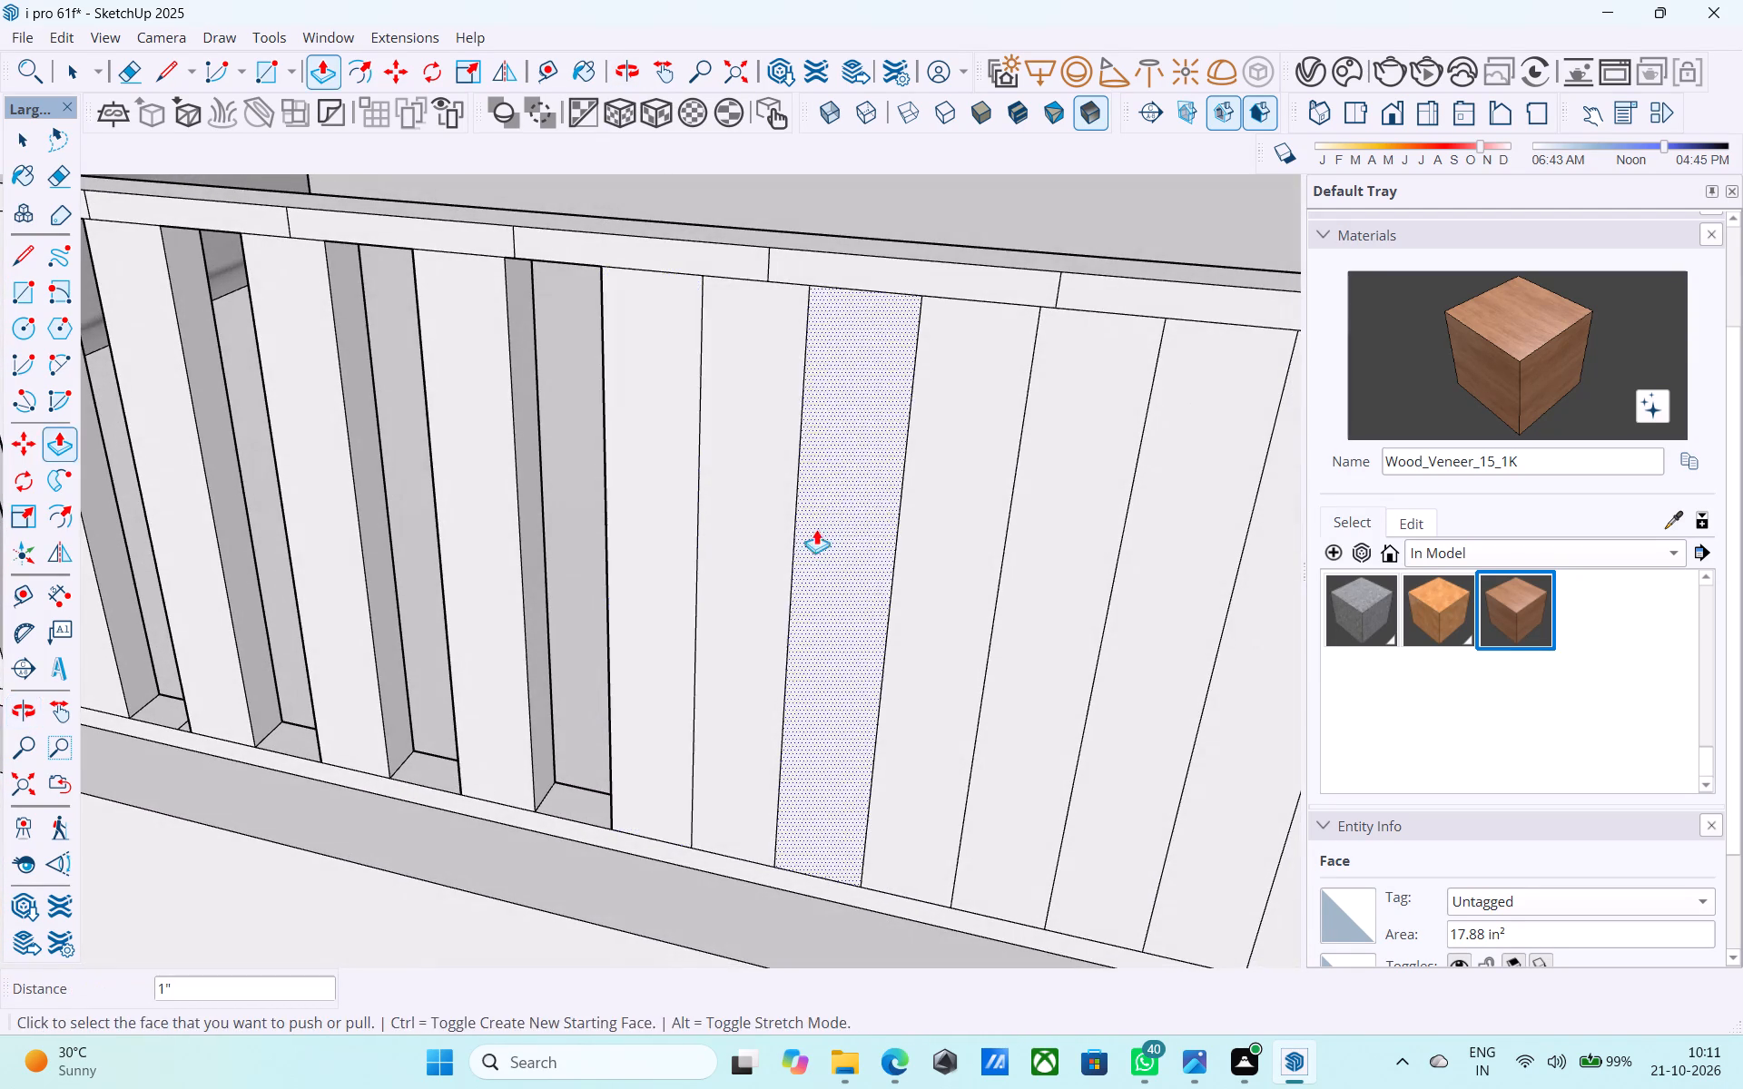
double_click(760, 526)
double_click(962, 558)
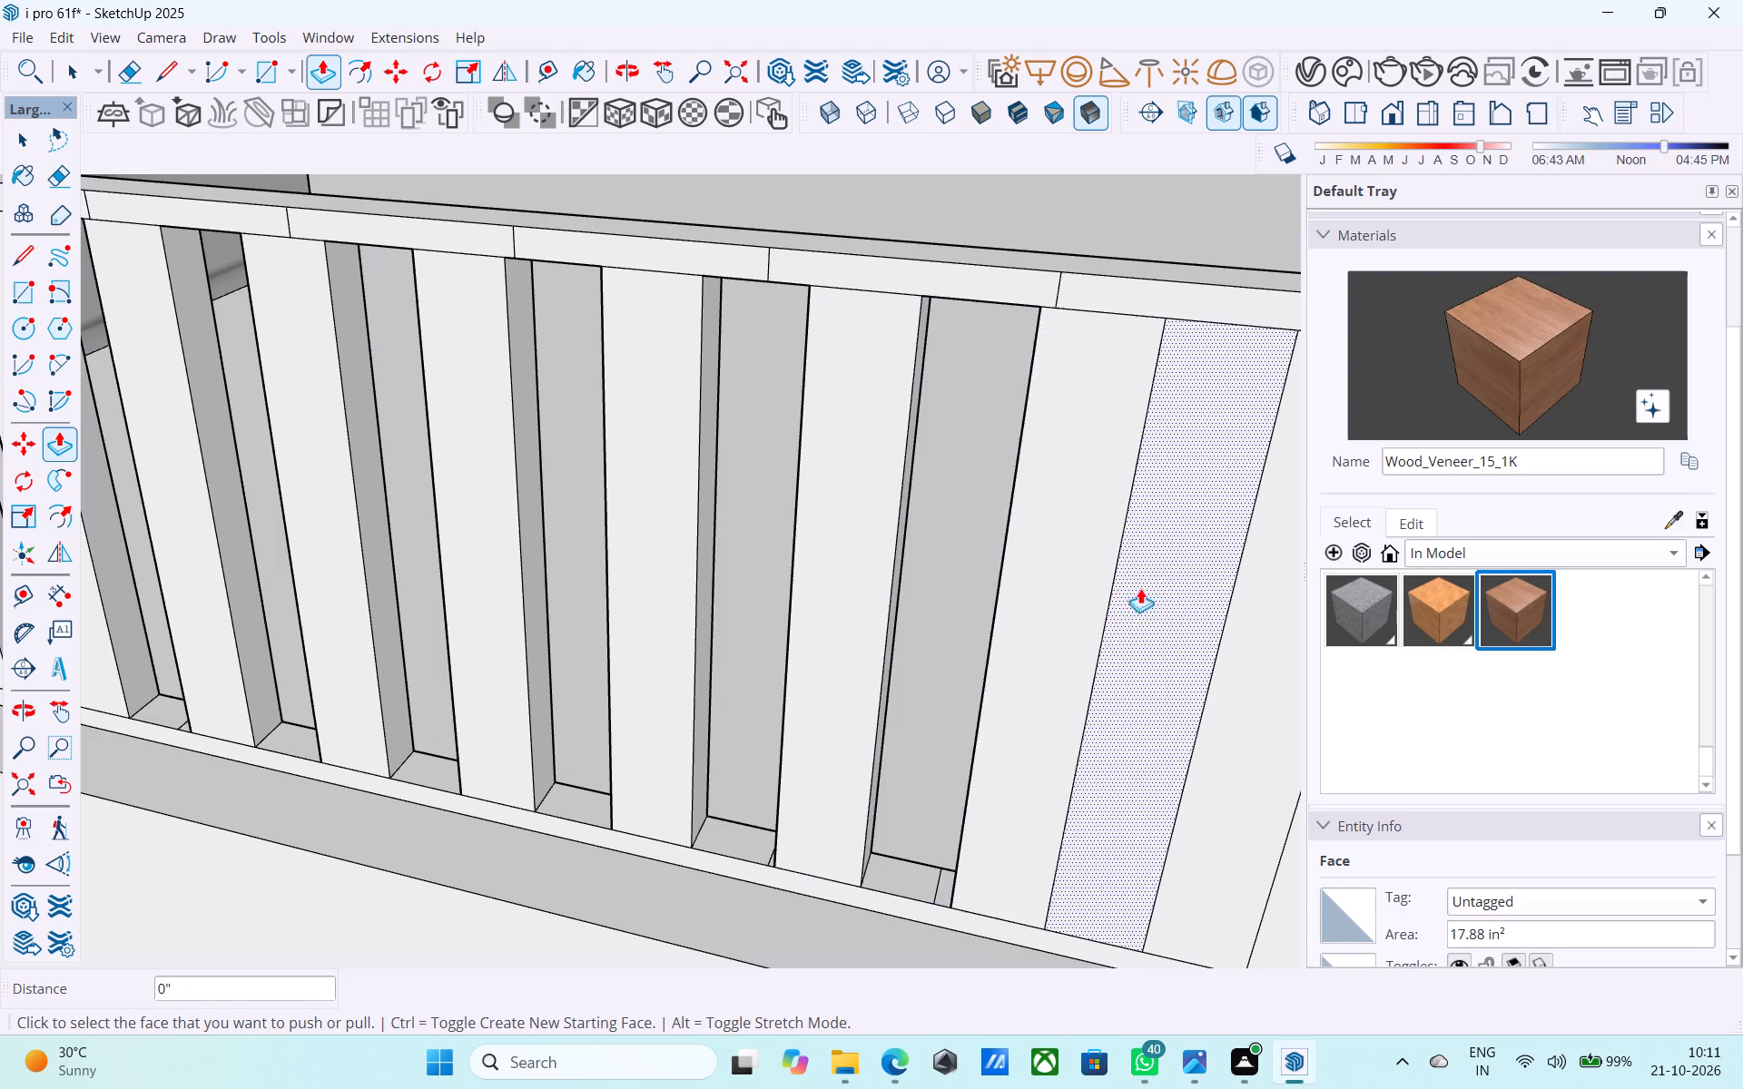
double_click(1142, 587)
scroll(602, 599, "down", 6)
scroll(922, 670, "up", 6)
double_click(793, 607)
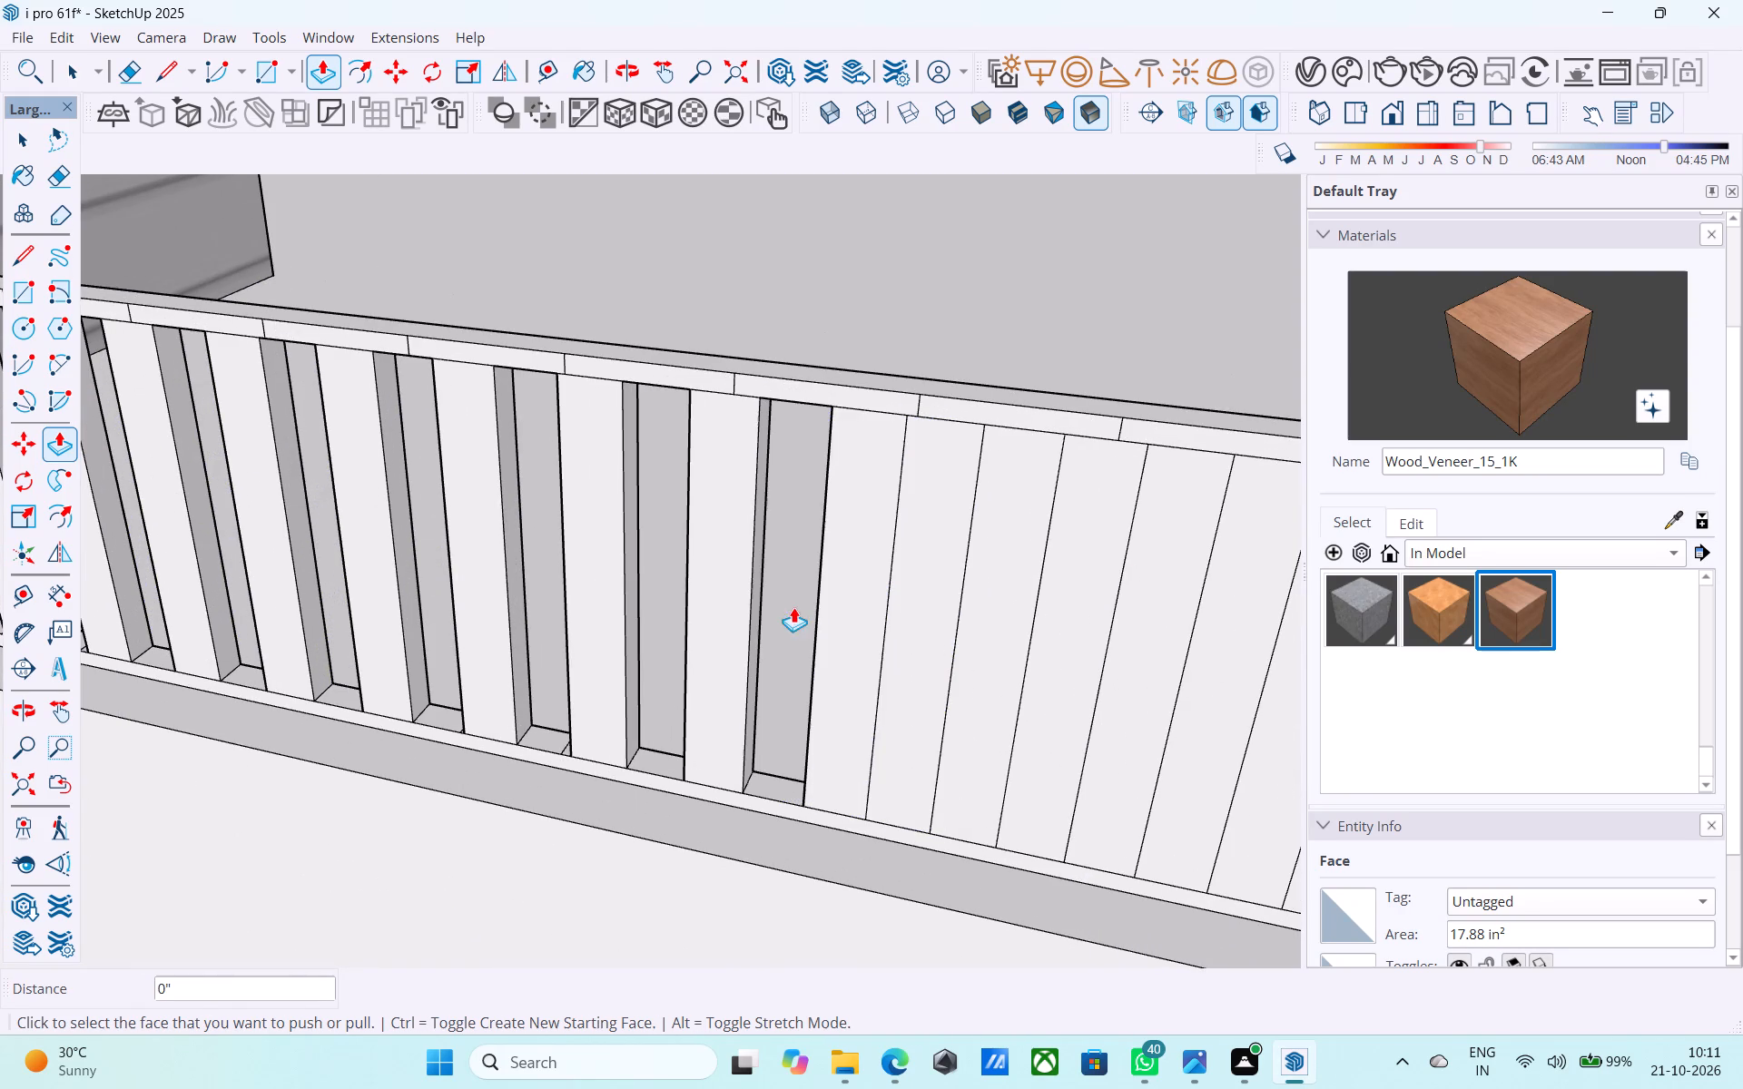
double_click(921, 604)
double_click(1098, 638)
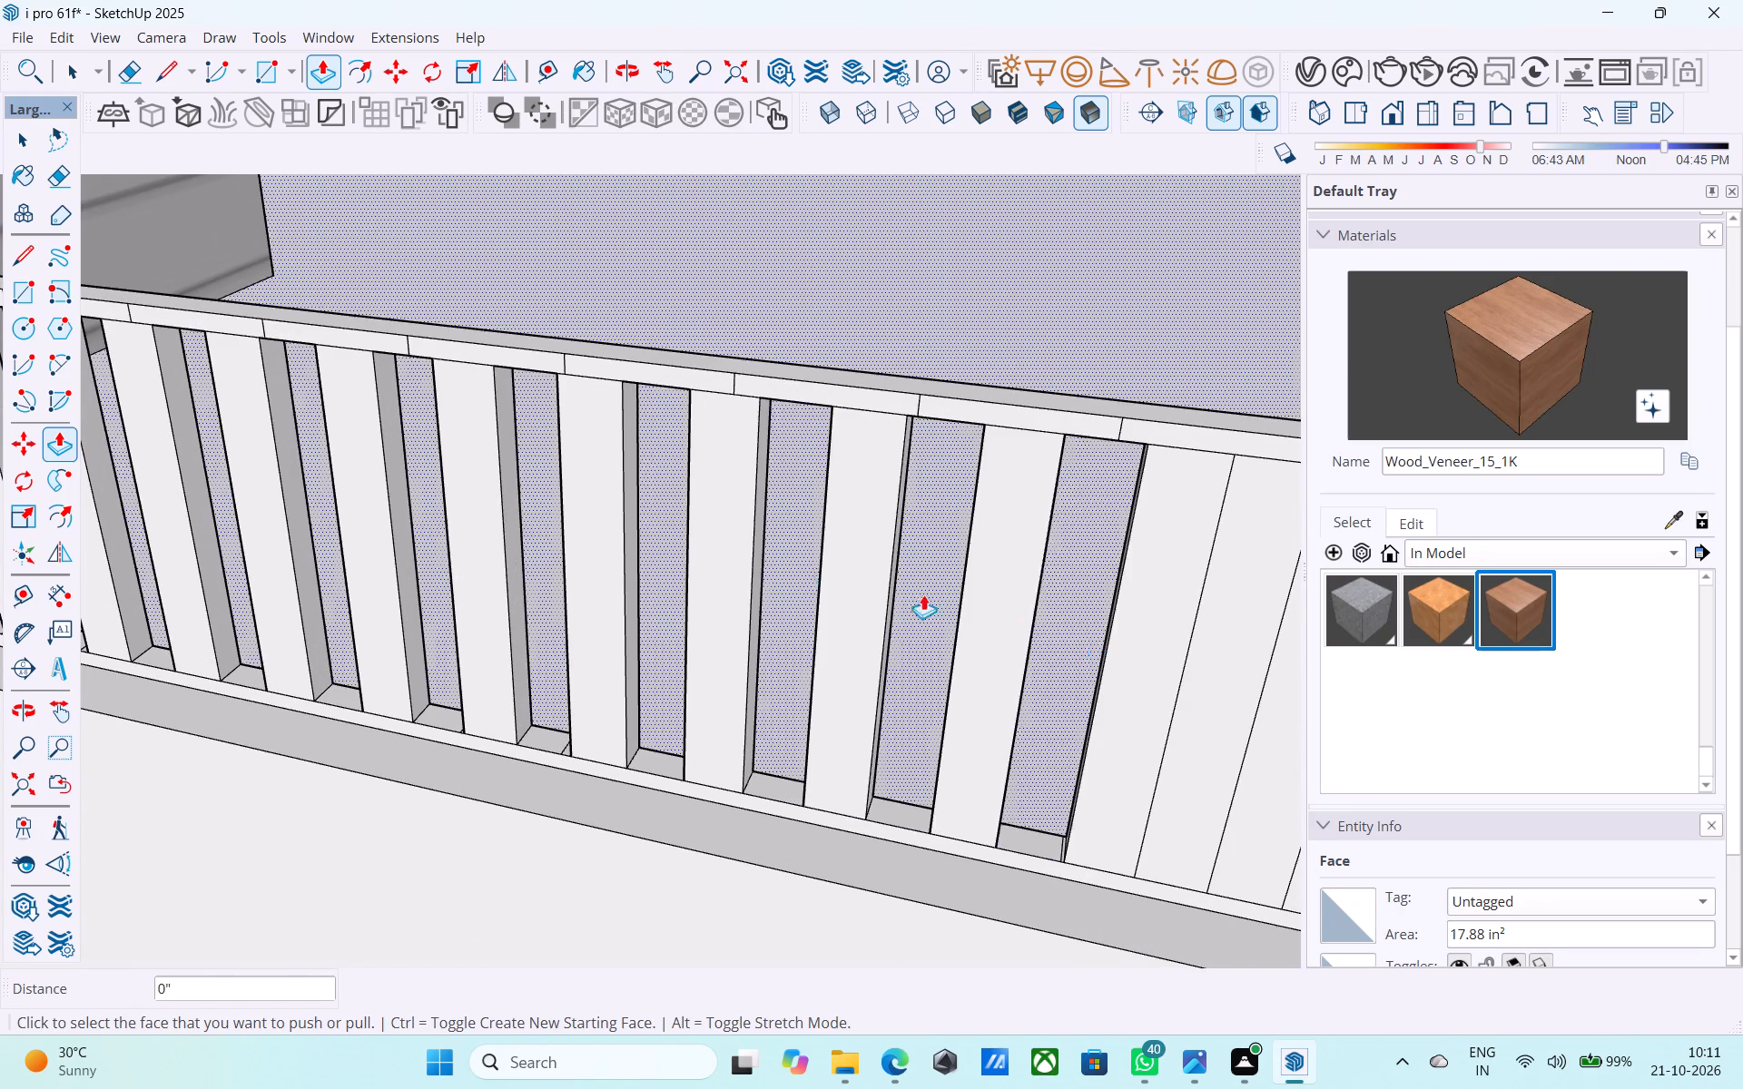
Cut six more openings farther along the parapet front by pushing the next alternate strips inward 1".
scroll(665, 485, "down", 6)
scroll(957, 582, "up", 8)
double_click(736, 517)
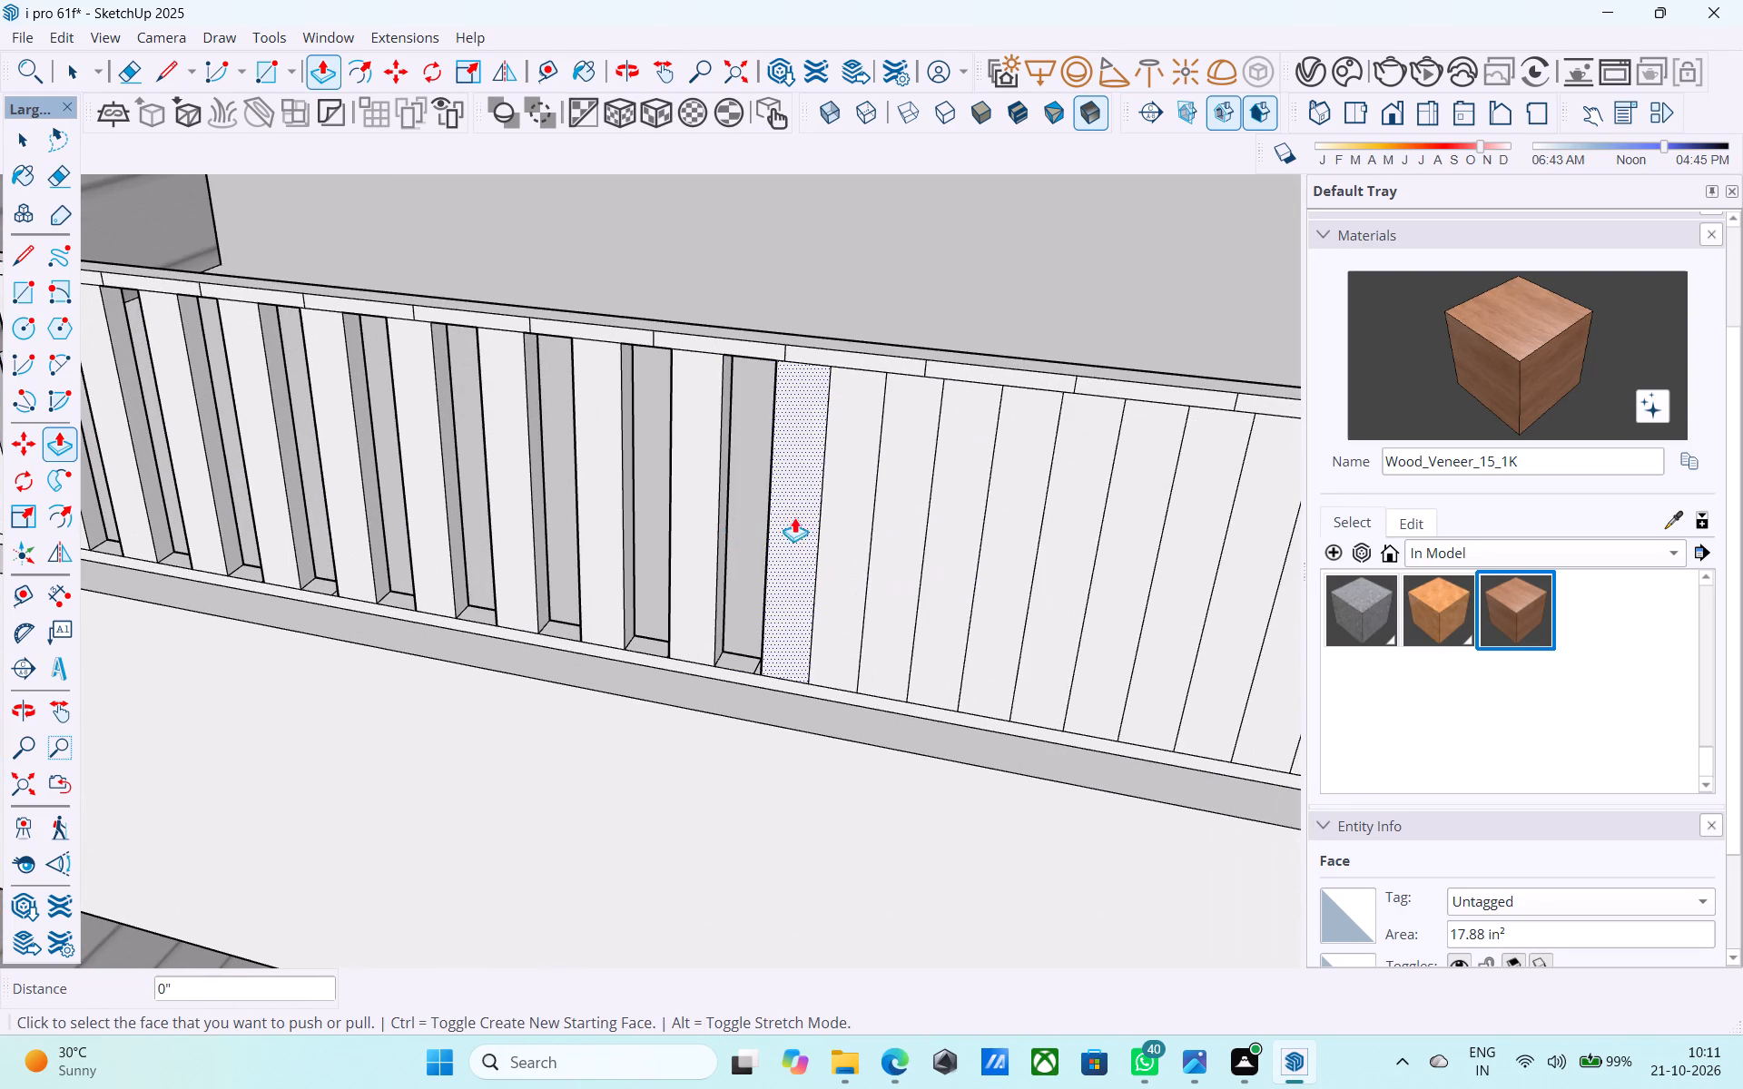
double_click(829, 519)
double_click(940, 544)
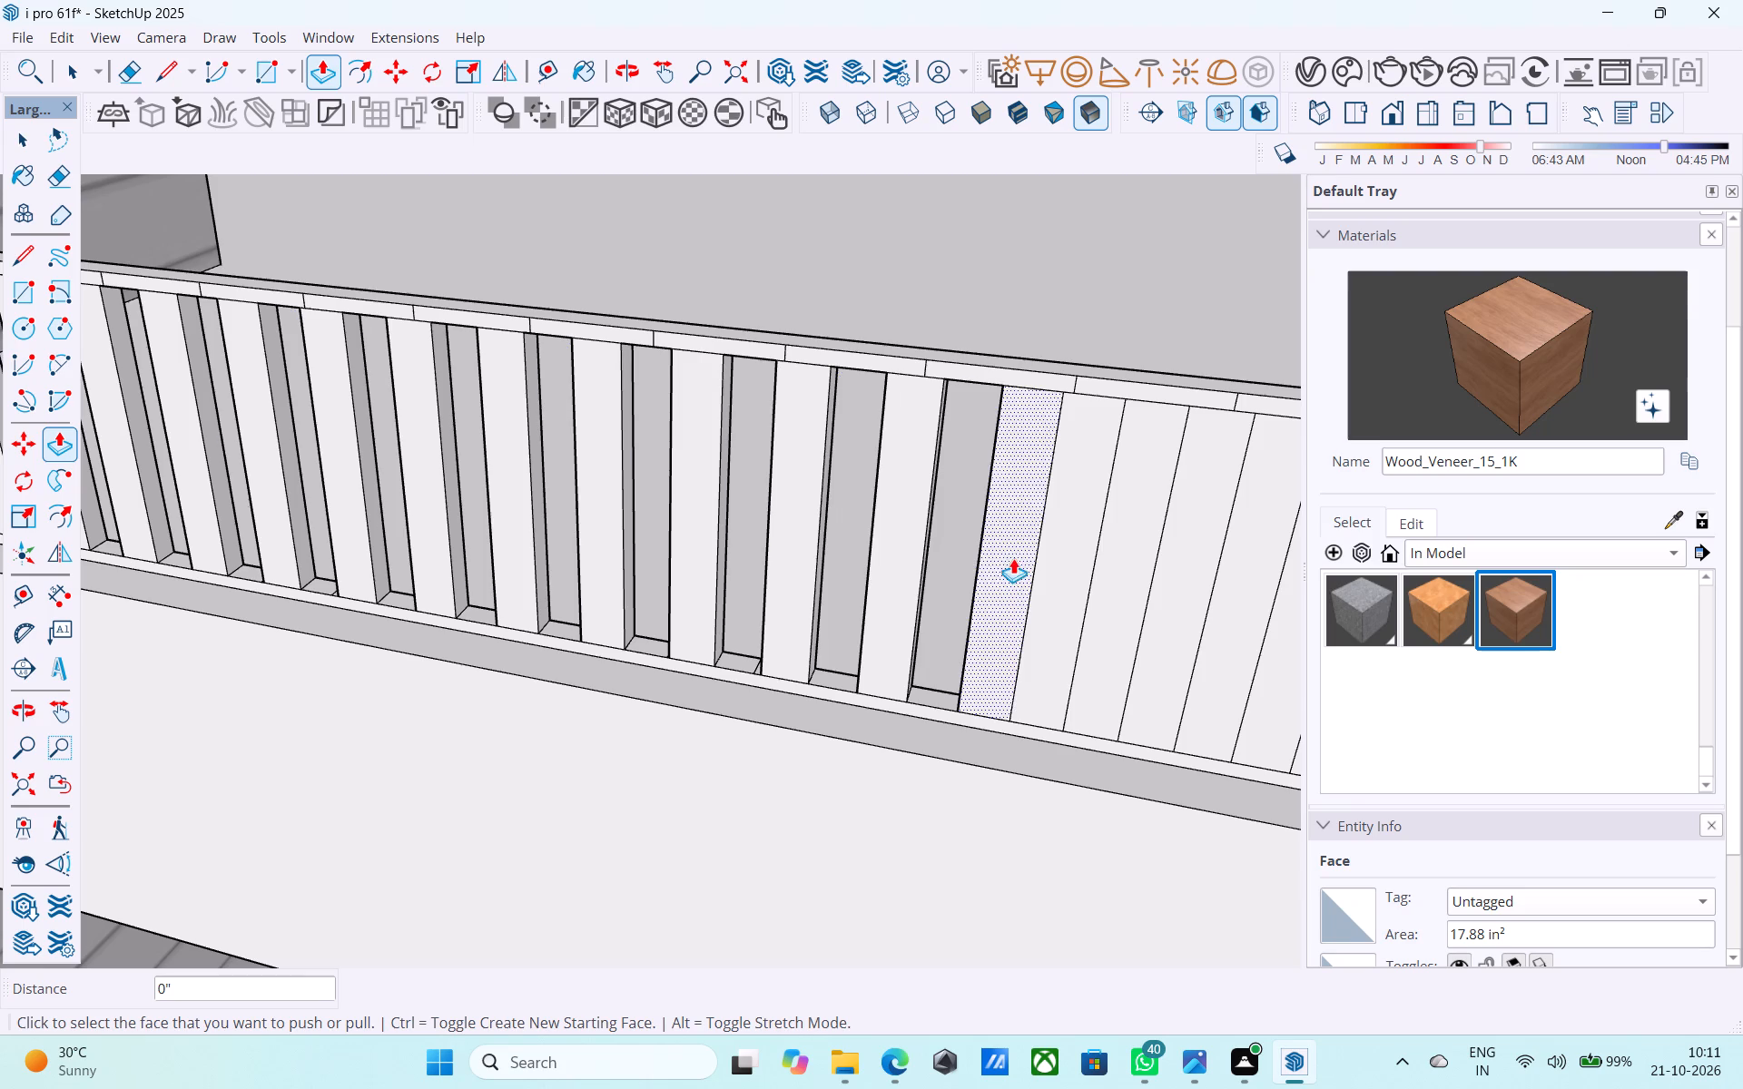
double_click(1051, 559)
scroll(662, 574, "down", 5)
scroll(1039, 608, "up", 4)
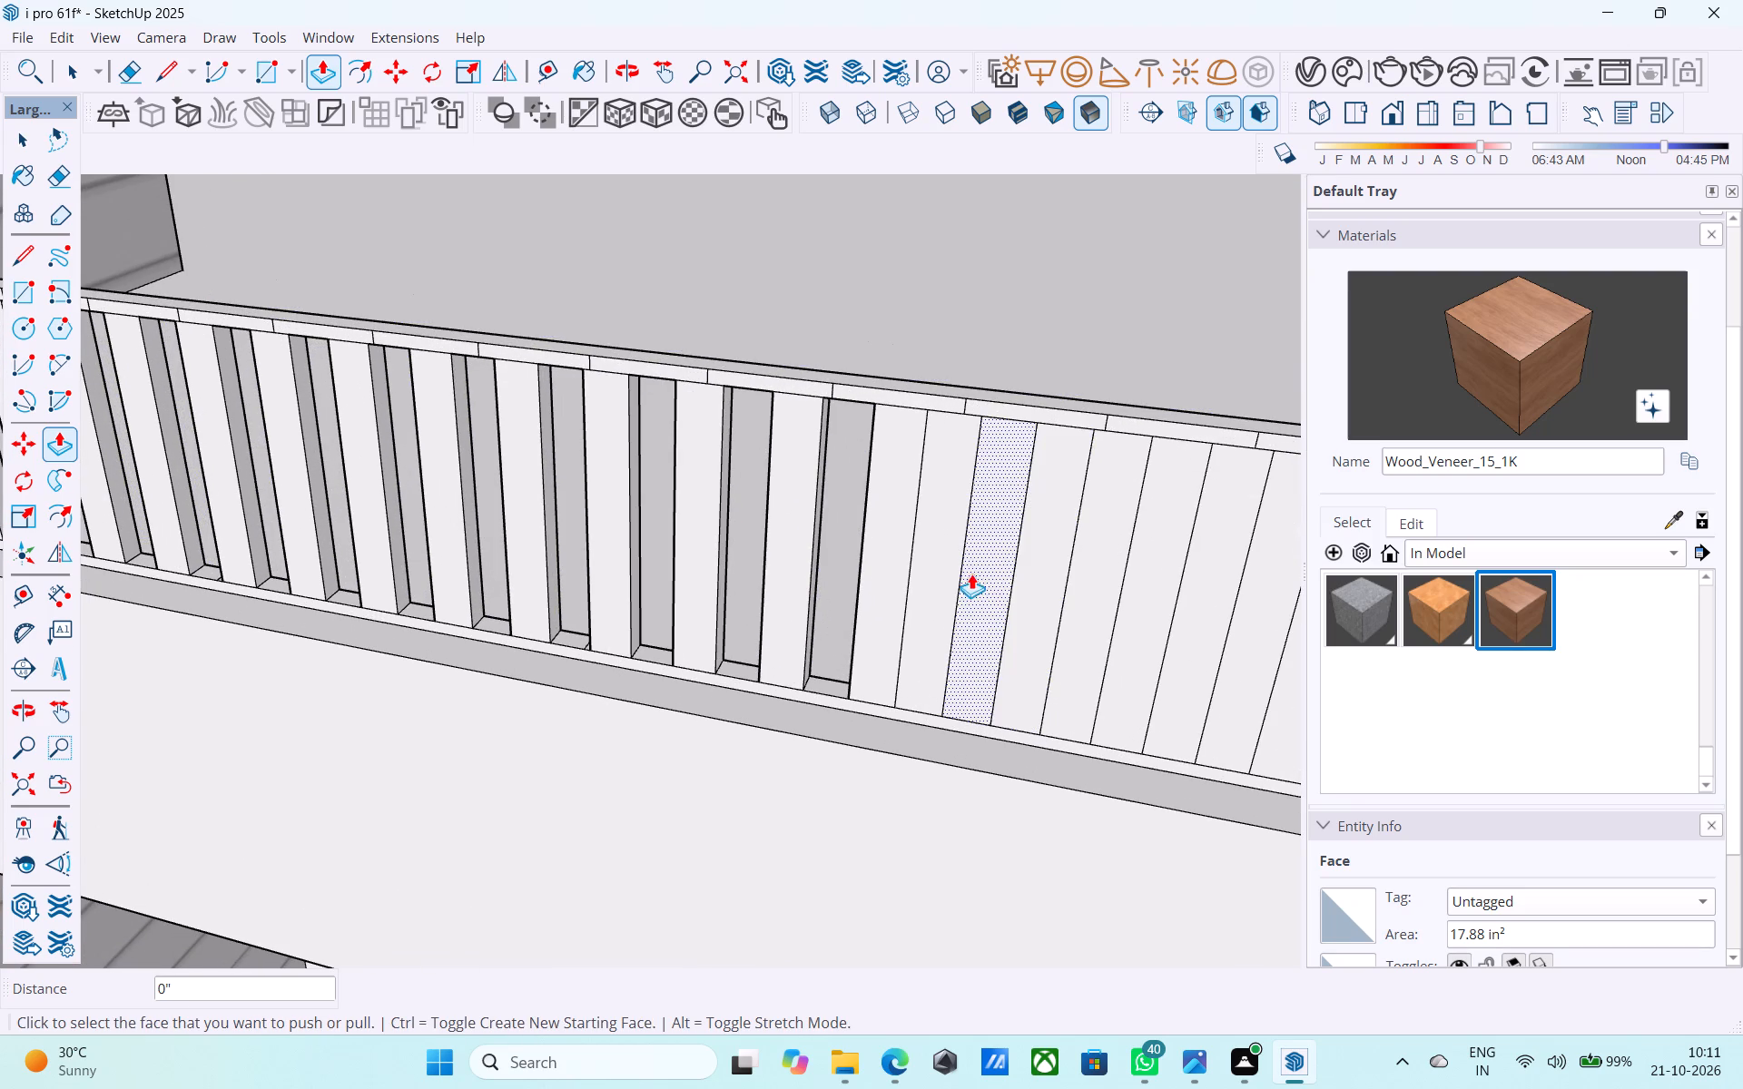
double_click(951, 559)
double_click(1034, 567)
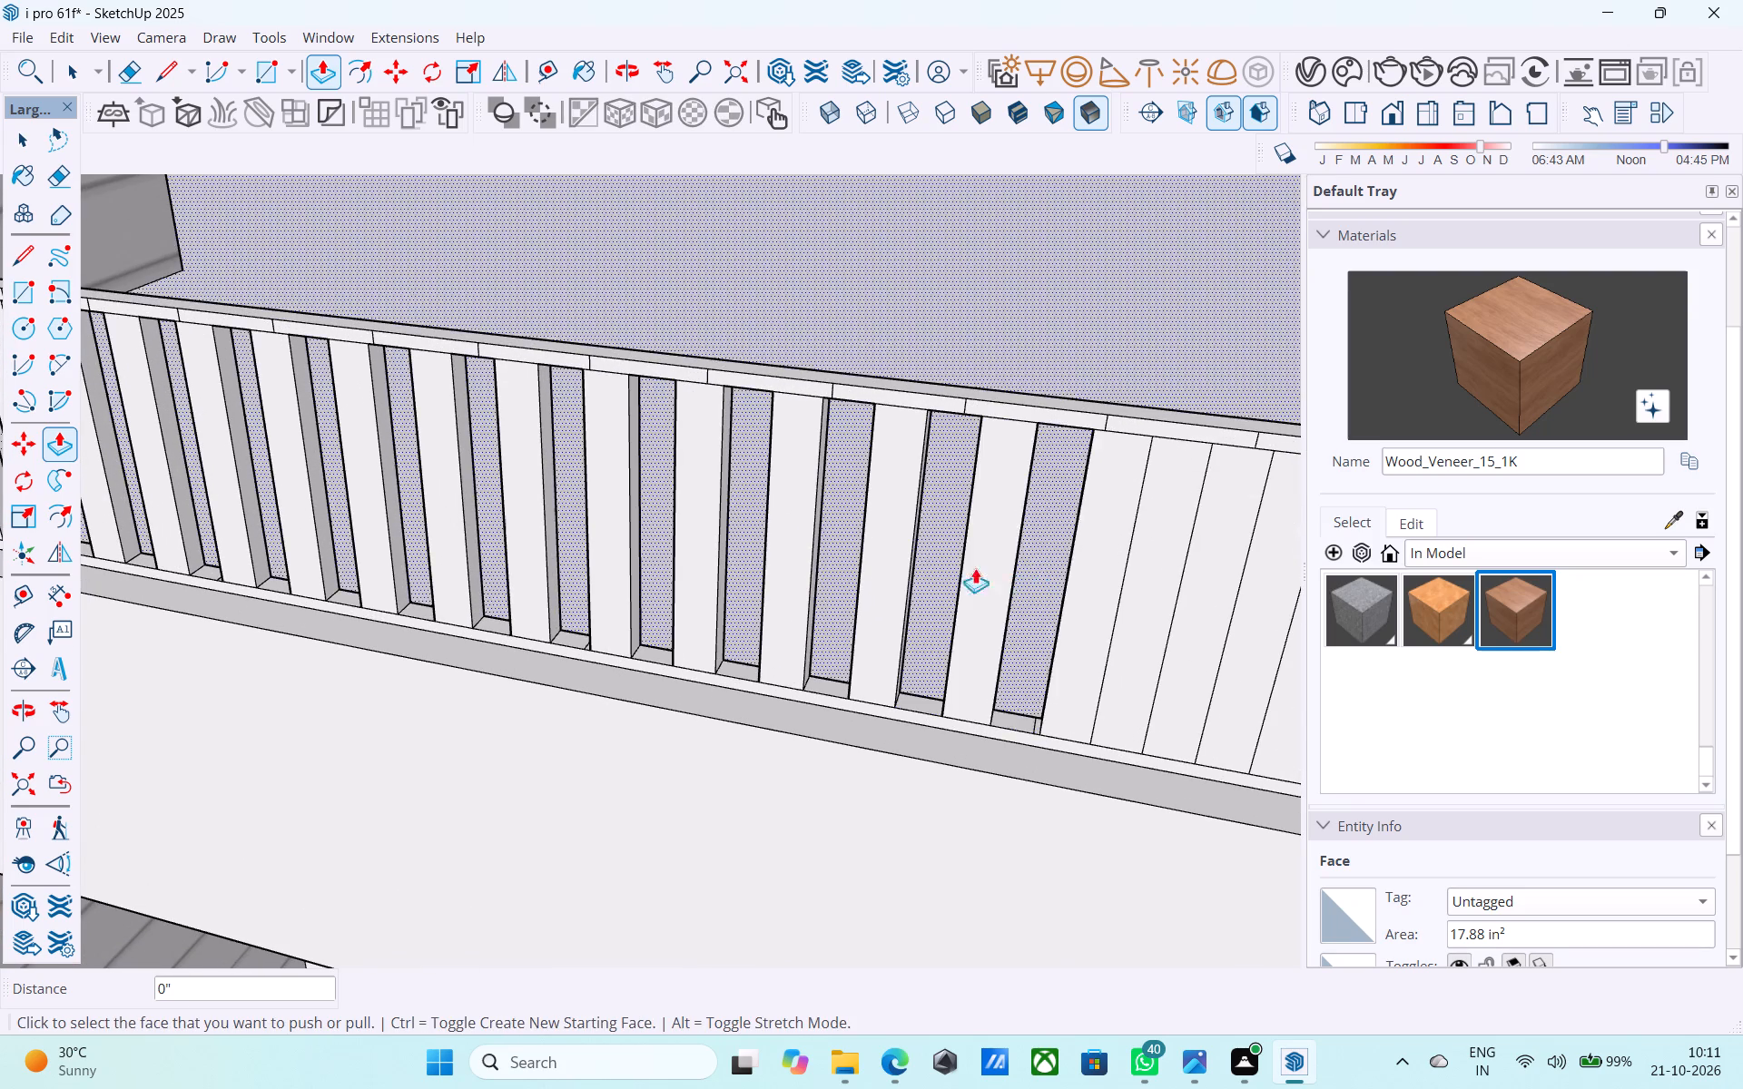
Continue the slatted pattern along the parapet front by pushing another six alternate strips inward 1".
scroll(646, 559, "down", 6)
scroll(991, 591, "up", 10)
double_click(867, 557)
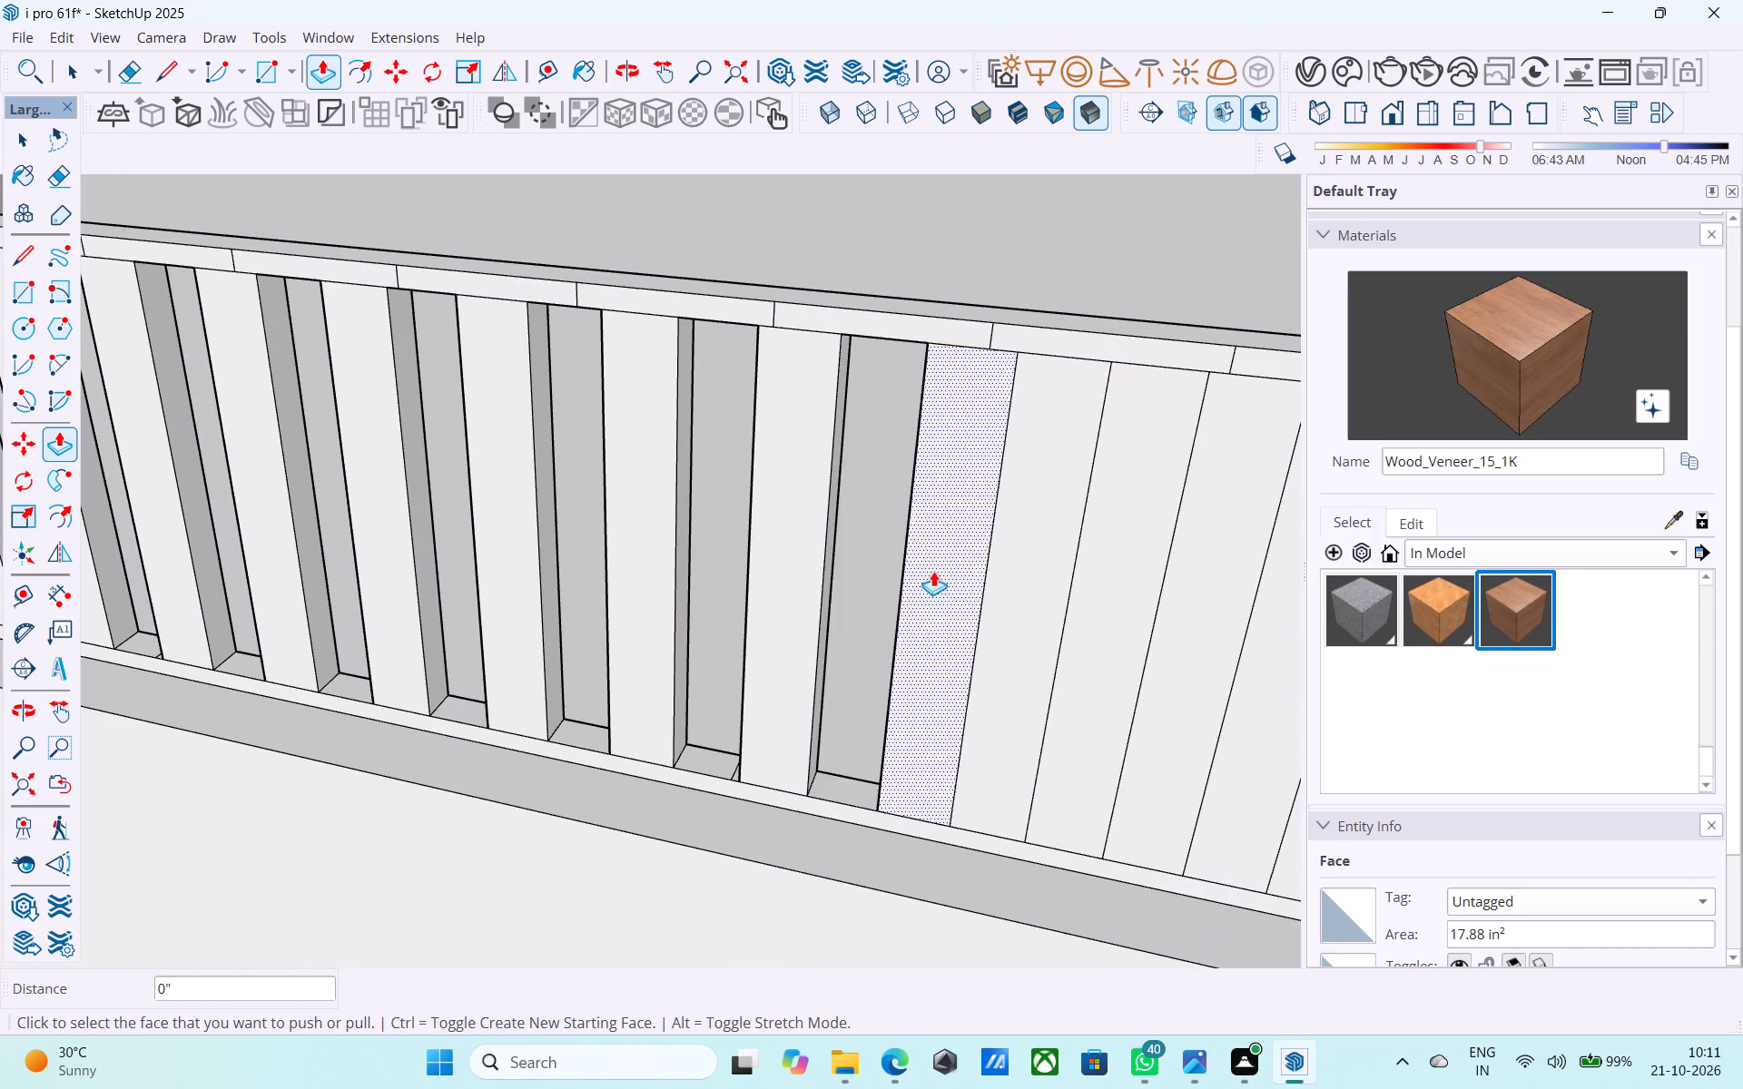
double_click(1034, 578)
double_click(1177, 605)
scroll(713, 598, "down", 6)
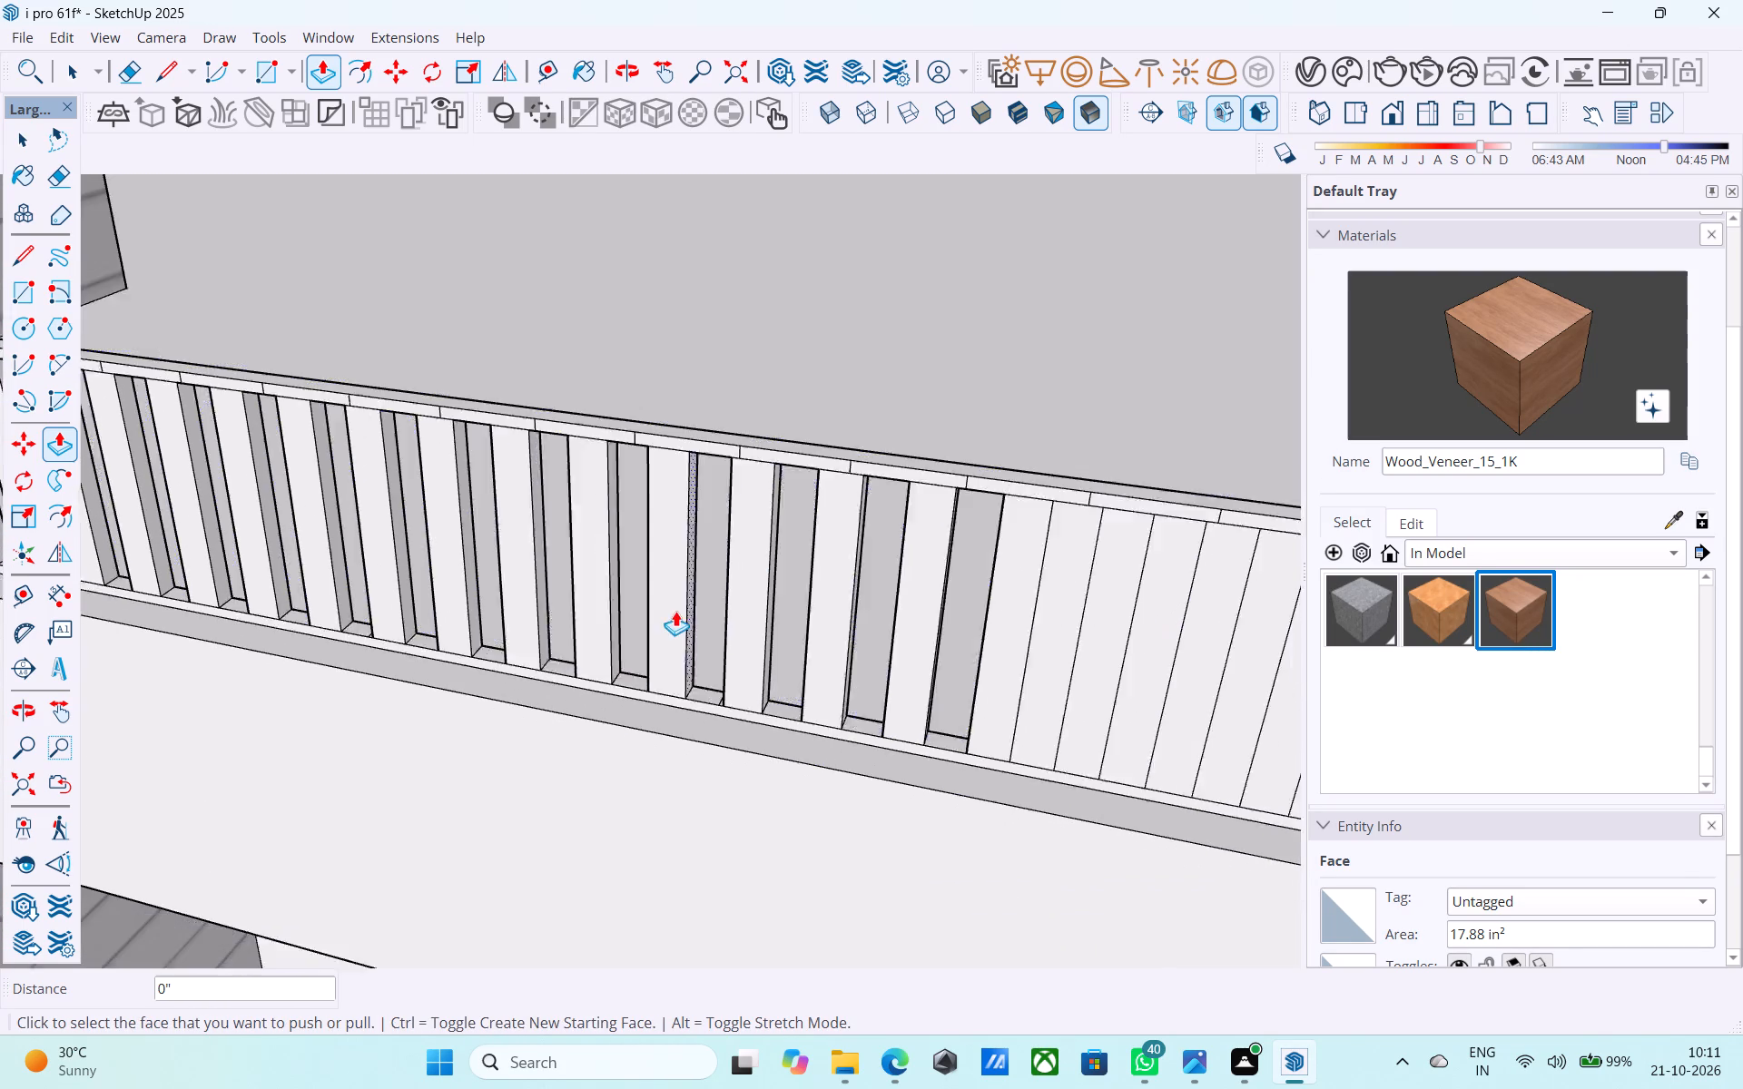
scroll(675, 613, "down", 5)
scroll(995, 621, "up", 9)
scroll(705, 607, "up", 3)
double_click(700, 602)
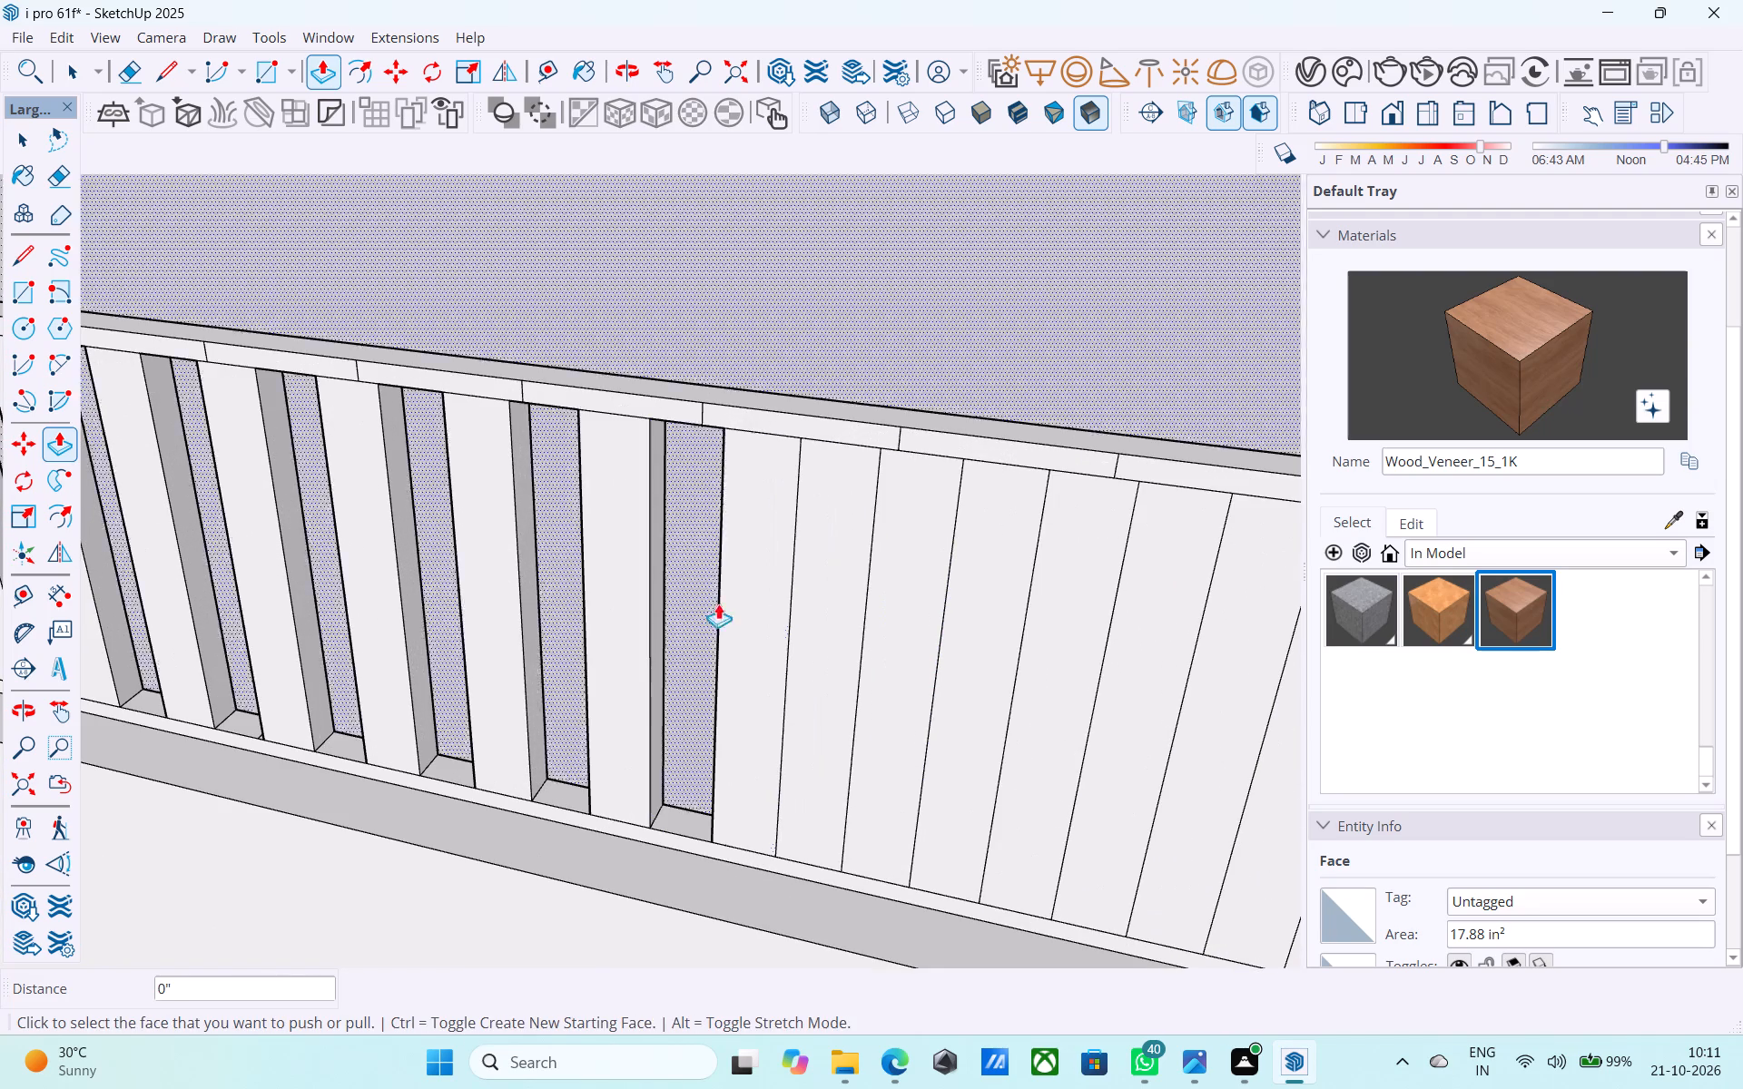
double_click(814, 609)
double_click(952, 647)
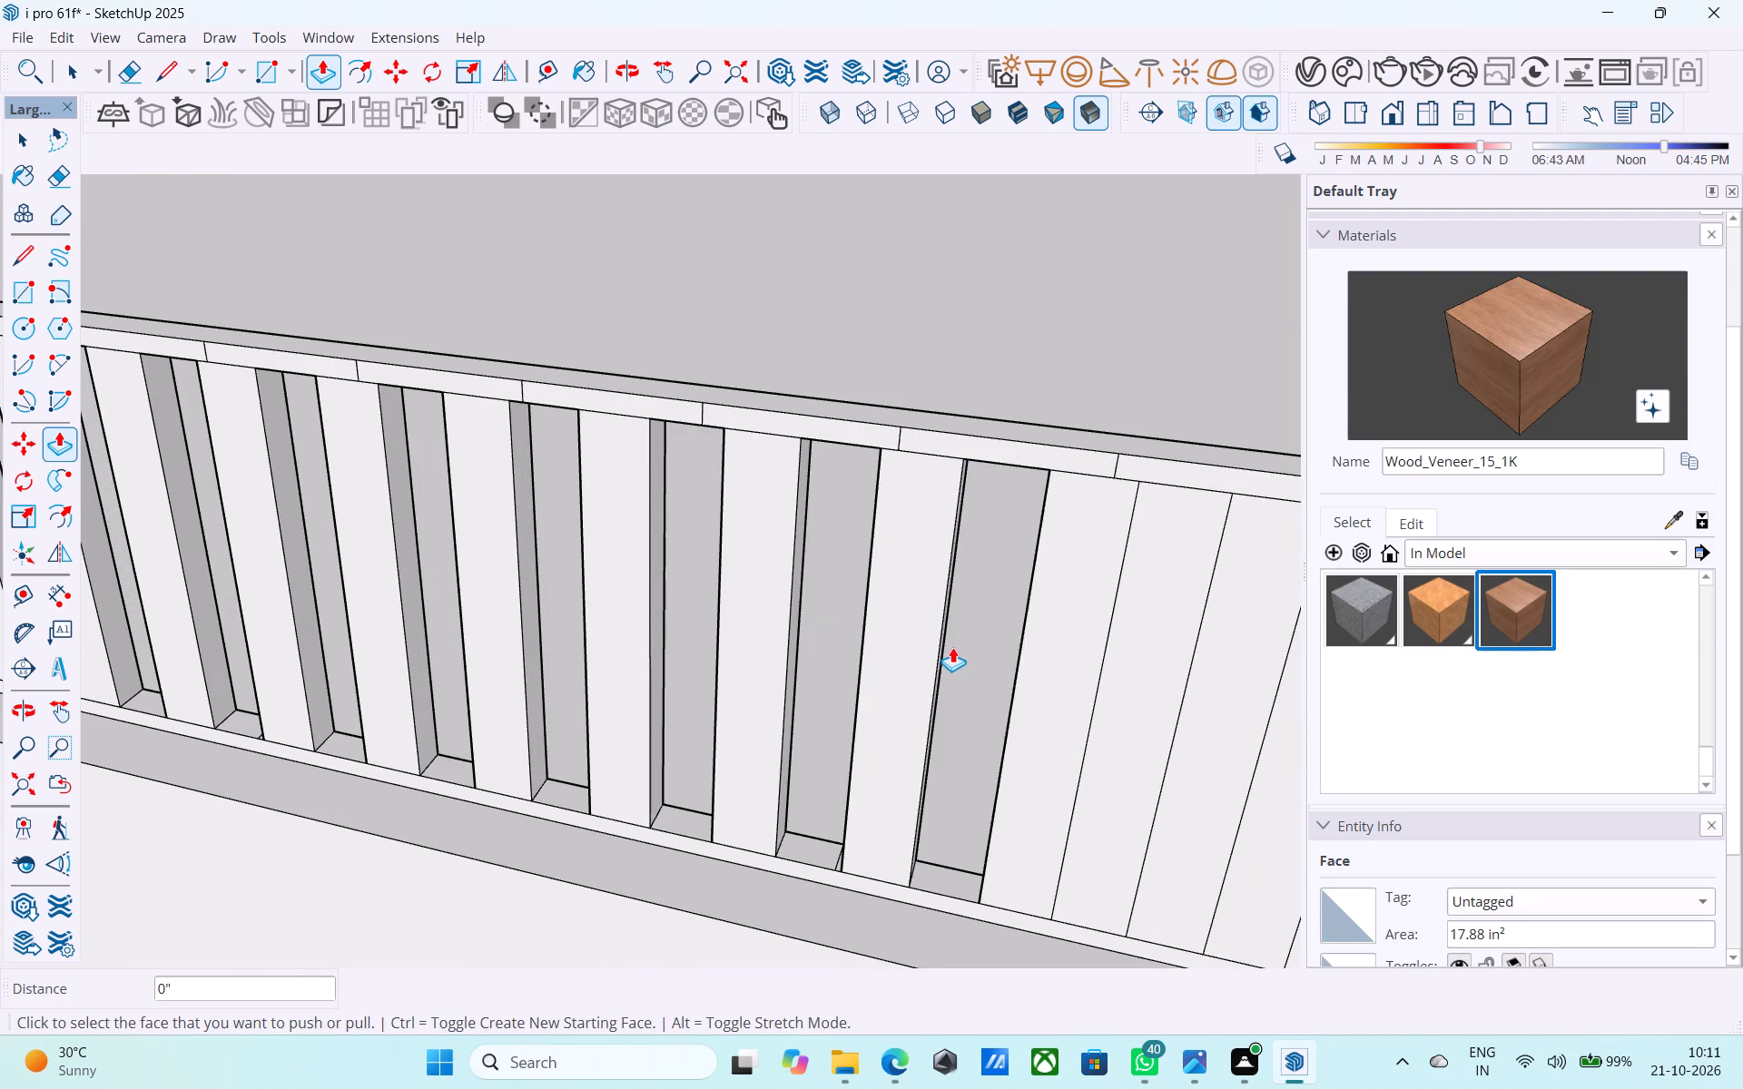
Cut five further openings in the parapet front by pushing the next alternate strips inward 1".
scroll(853, 622, "down", 5)
scroll(974, 644, "up", 9)
double_click(975, 642)
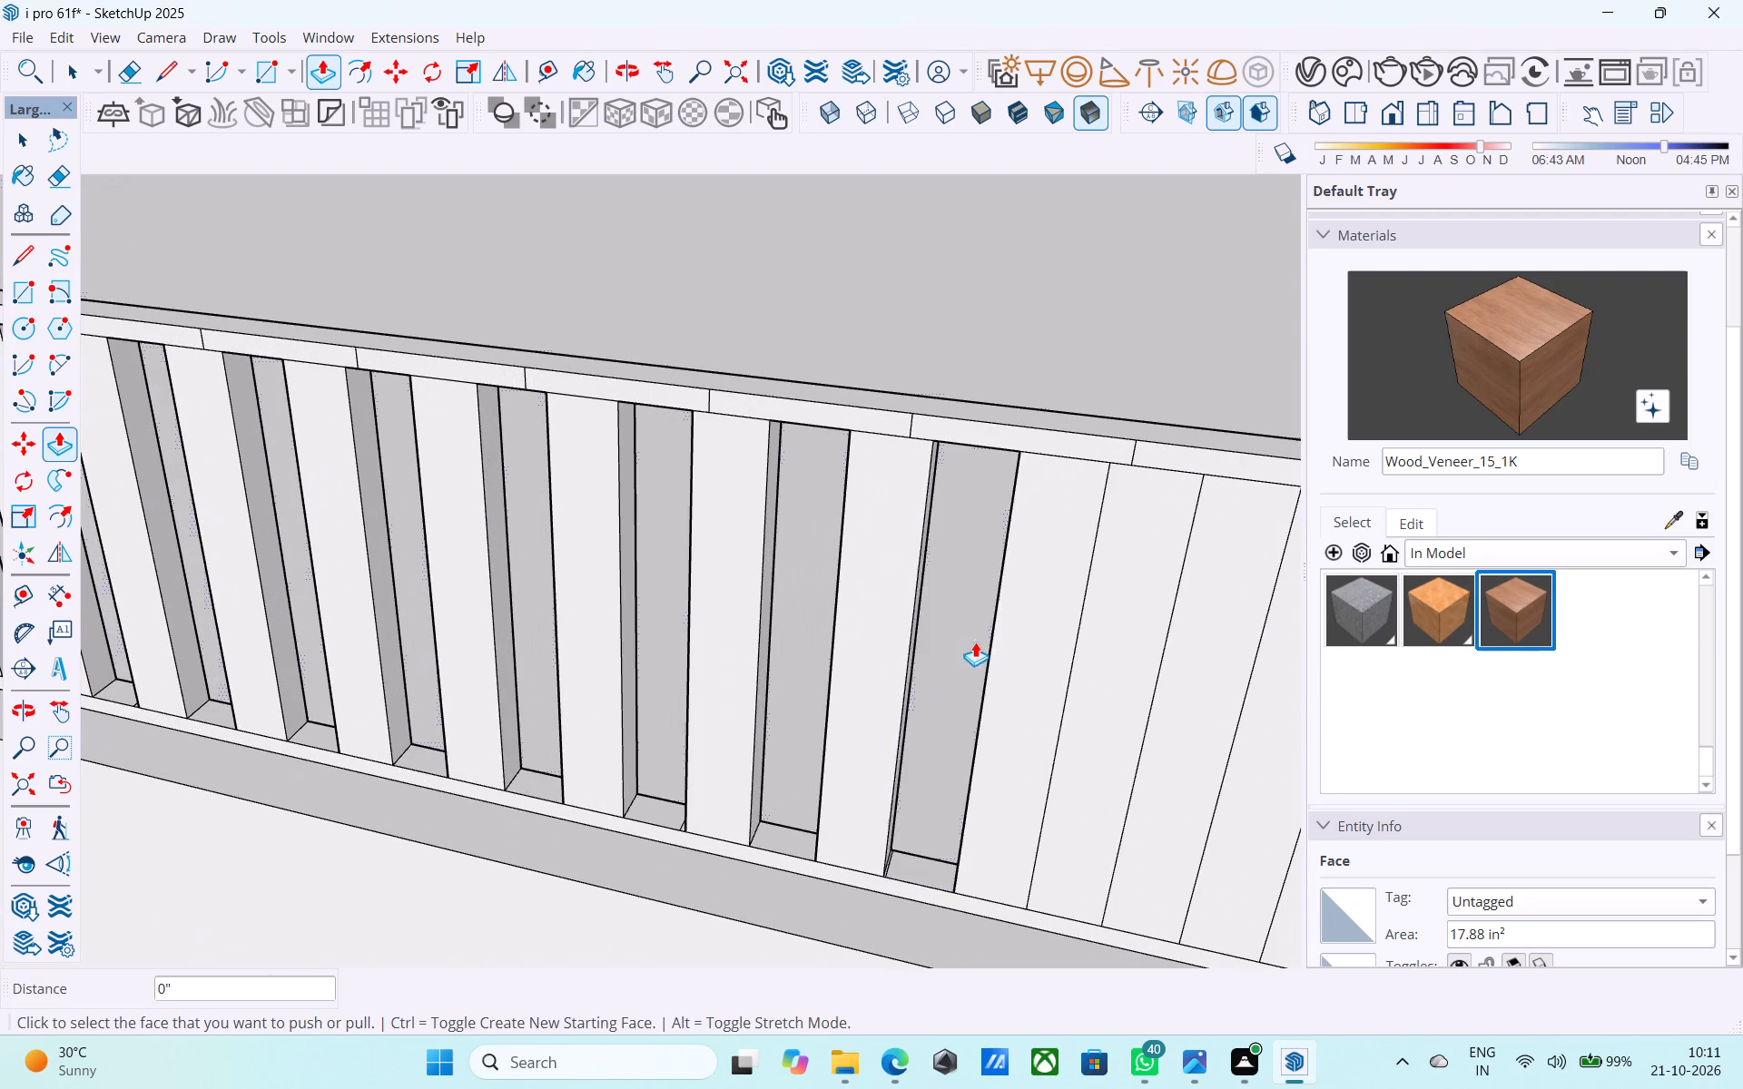
scroll(686, 601, "down", 6)
scroll(922, 672, "up", 5)
double_click(885, 651)
scroll(863, 644, "up", 1)
scroll(857, 644, "down", 6)
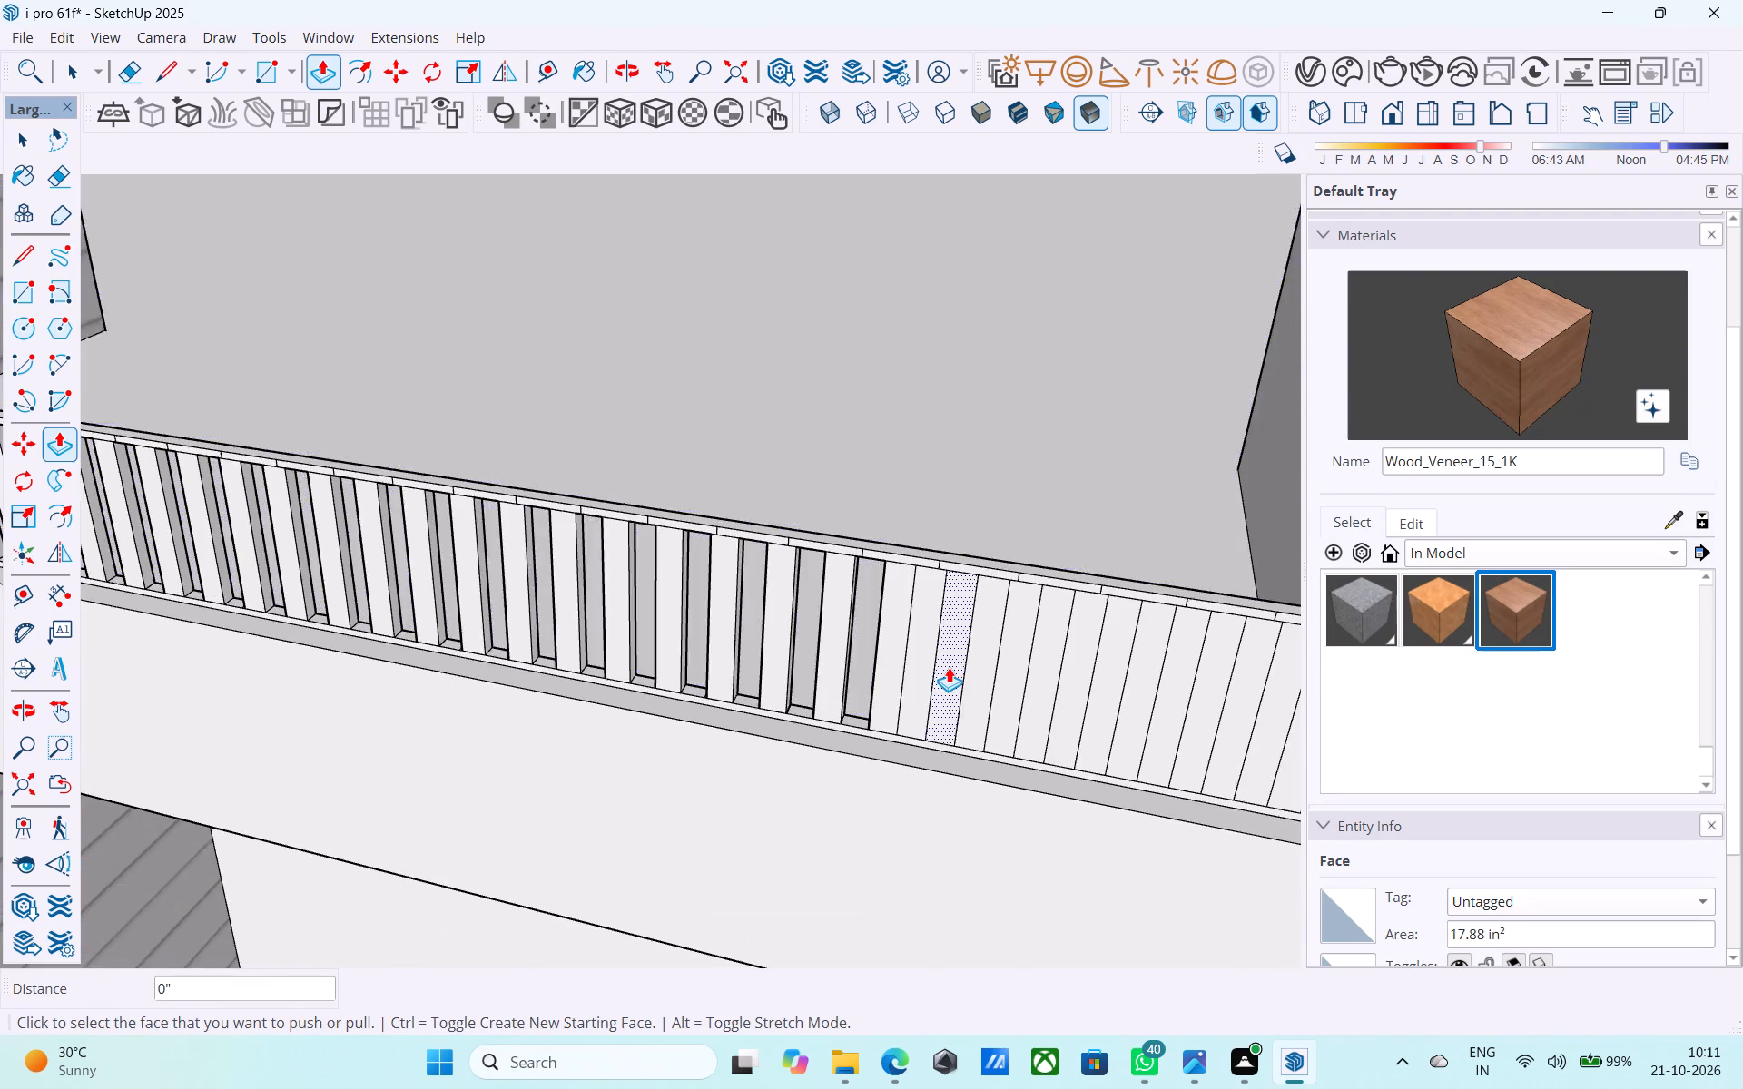
scroll(949, 667, "up", 11)
double_click(891, 650)
scroll(674, 655, "down", 6)
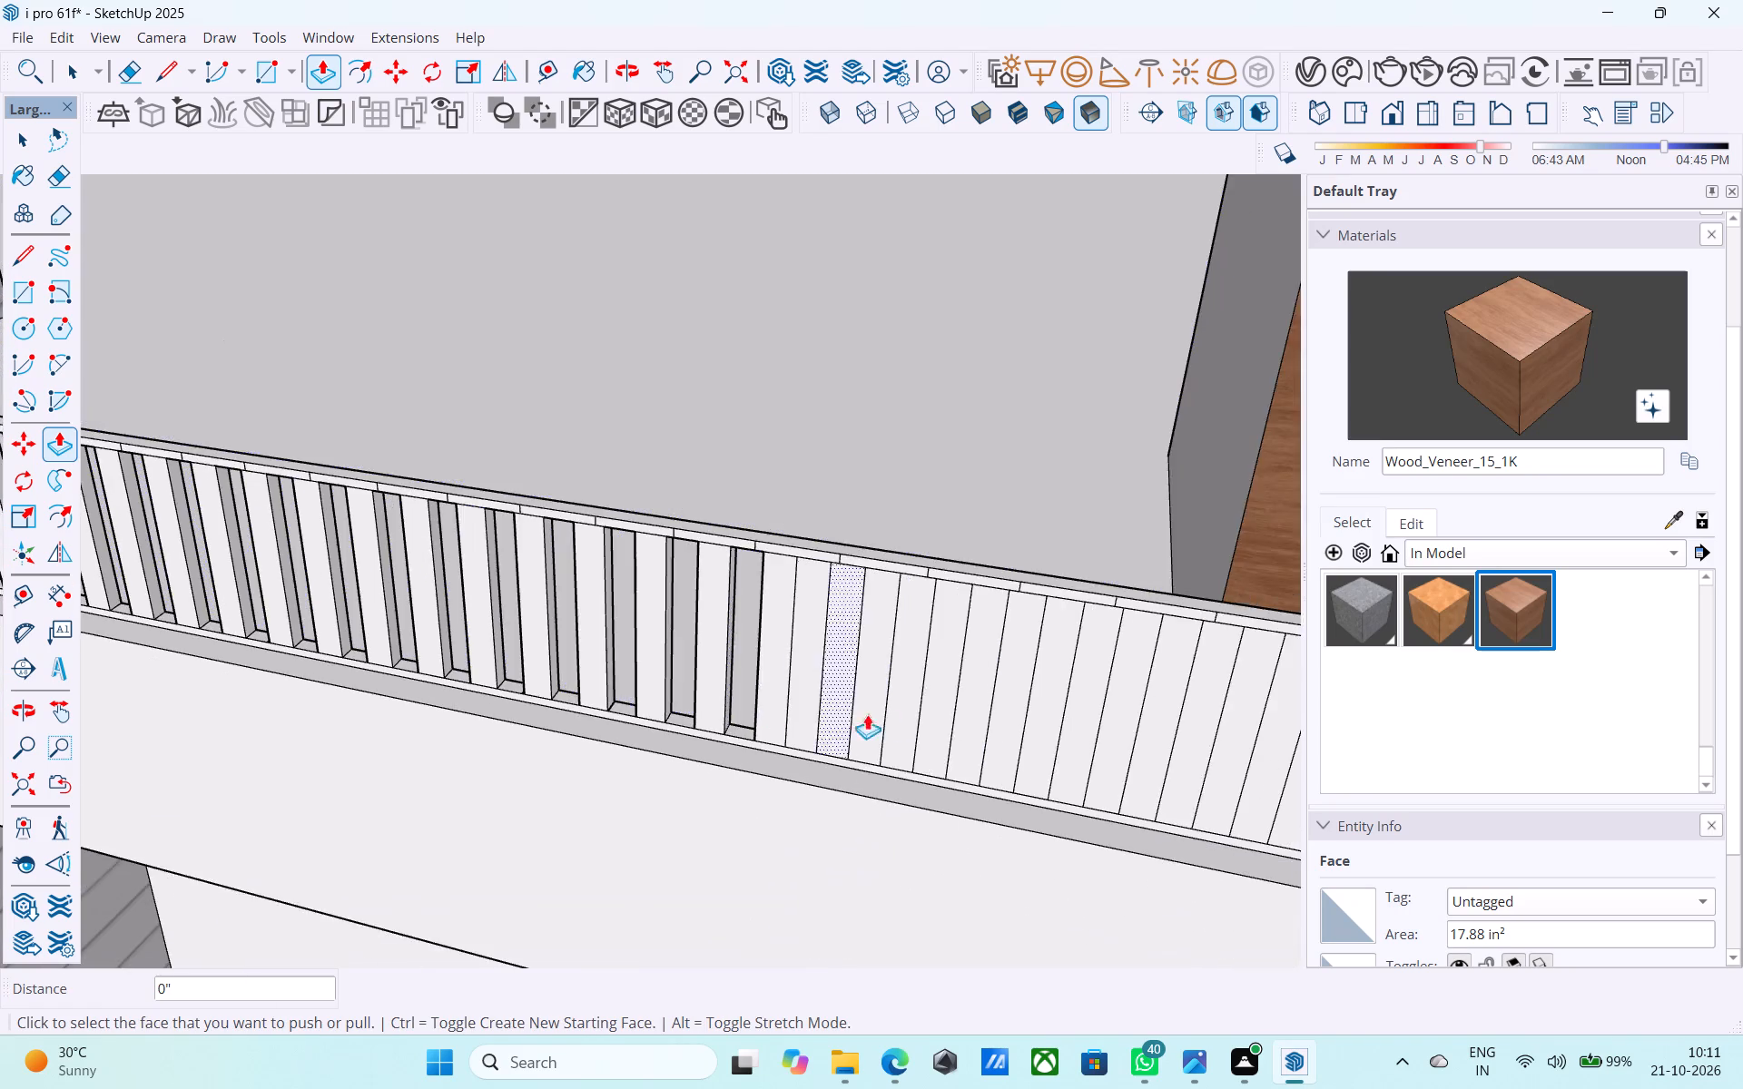
scroll(891, 714, "down", 1)
scroll(891, 714, "up", 12)
double_click(734, 686)
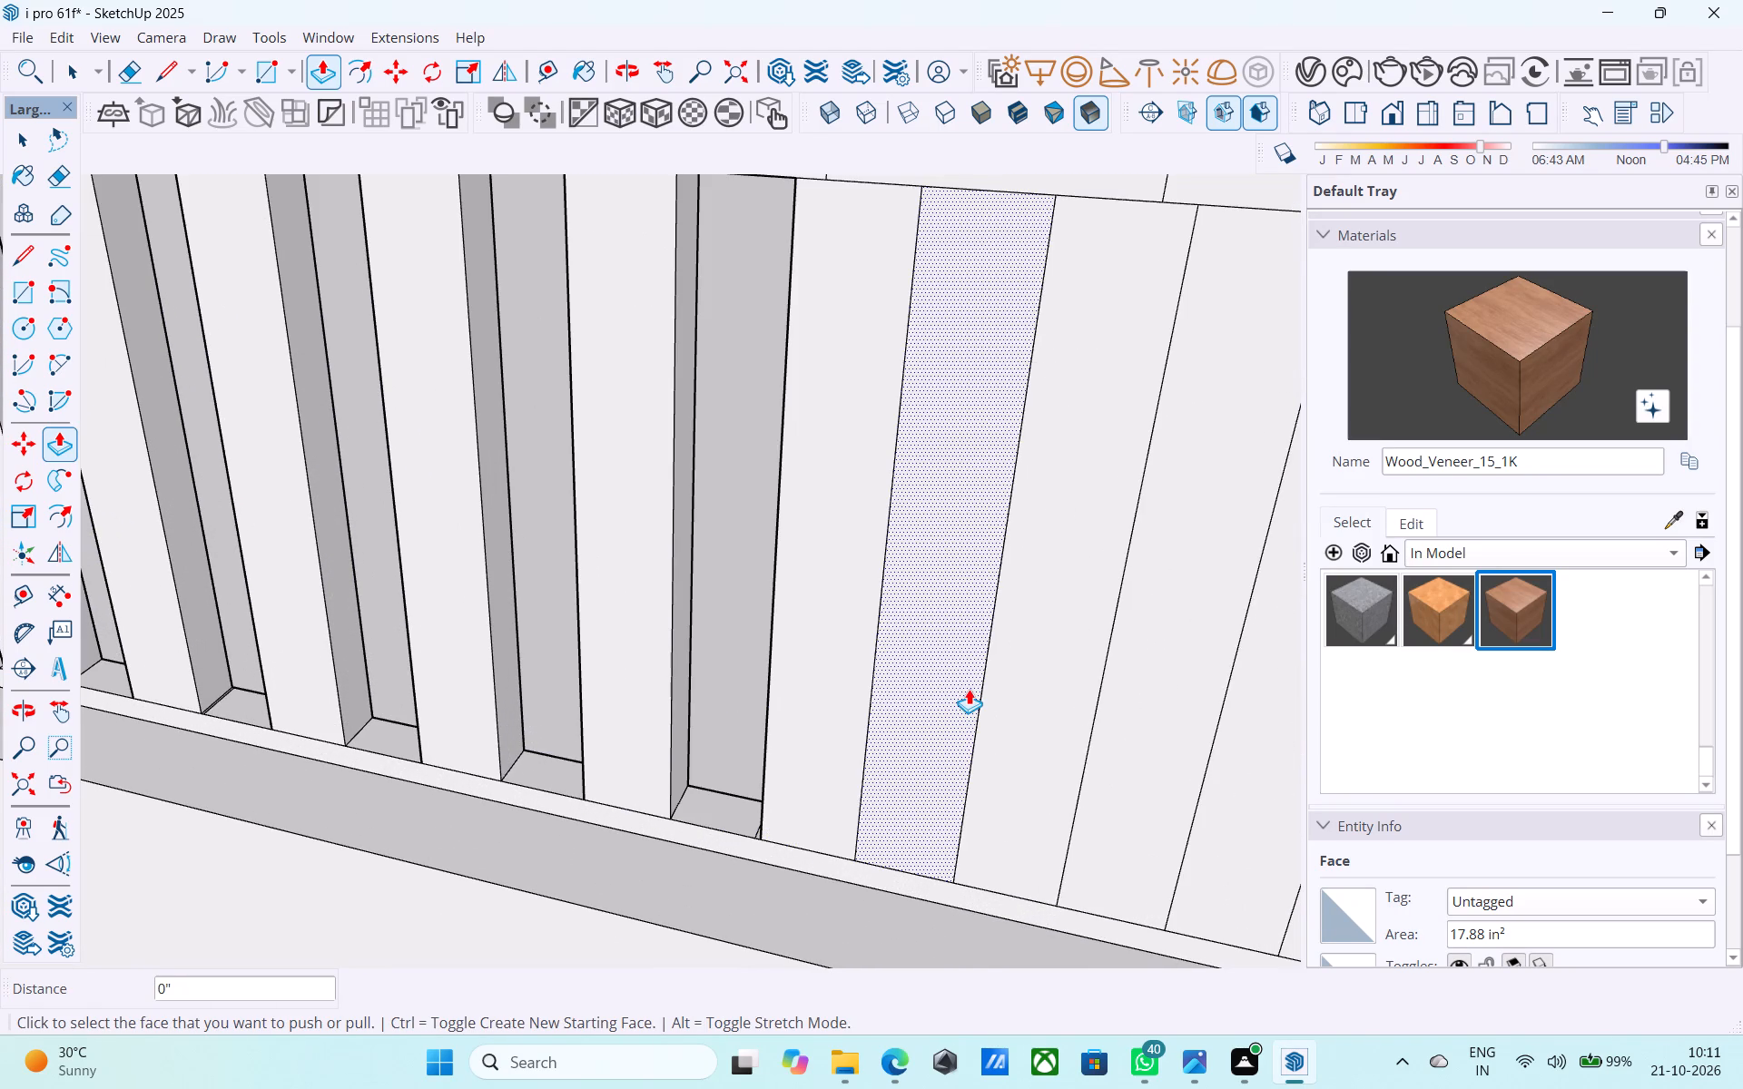
double_click(969, 689)
Push the next four alternate strips of the parapet front inward 1", continuing toward the wood-clad wall.
scroll(714, 703, "down", 6)
scroll(901, 708, "up", 5)
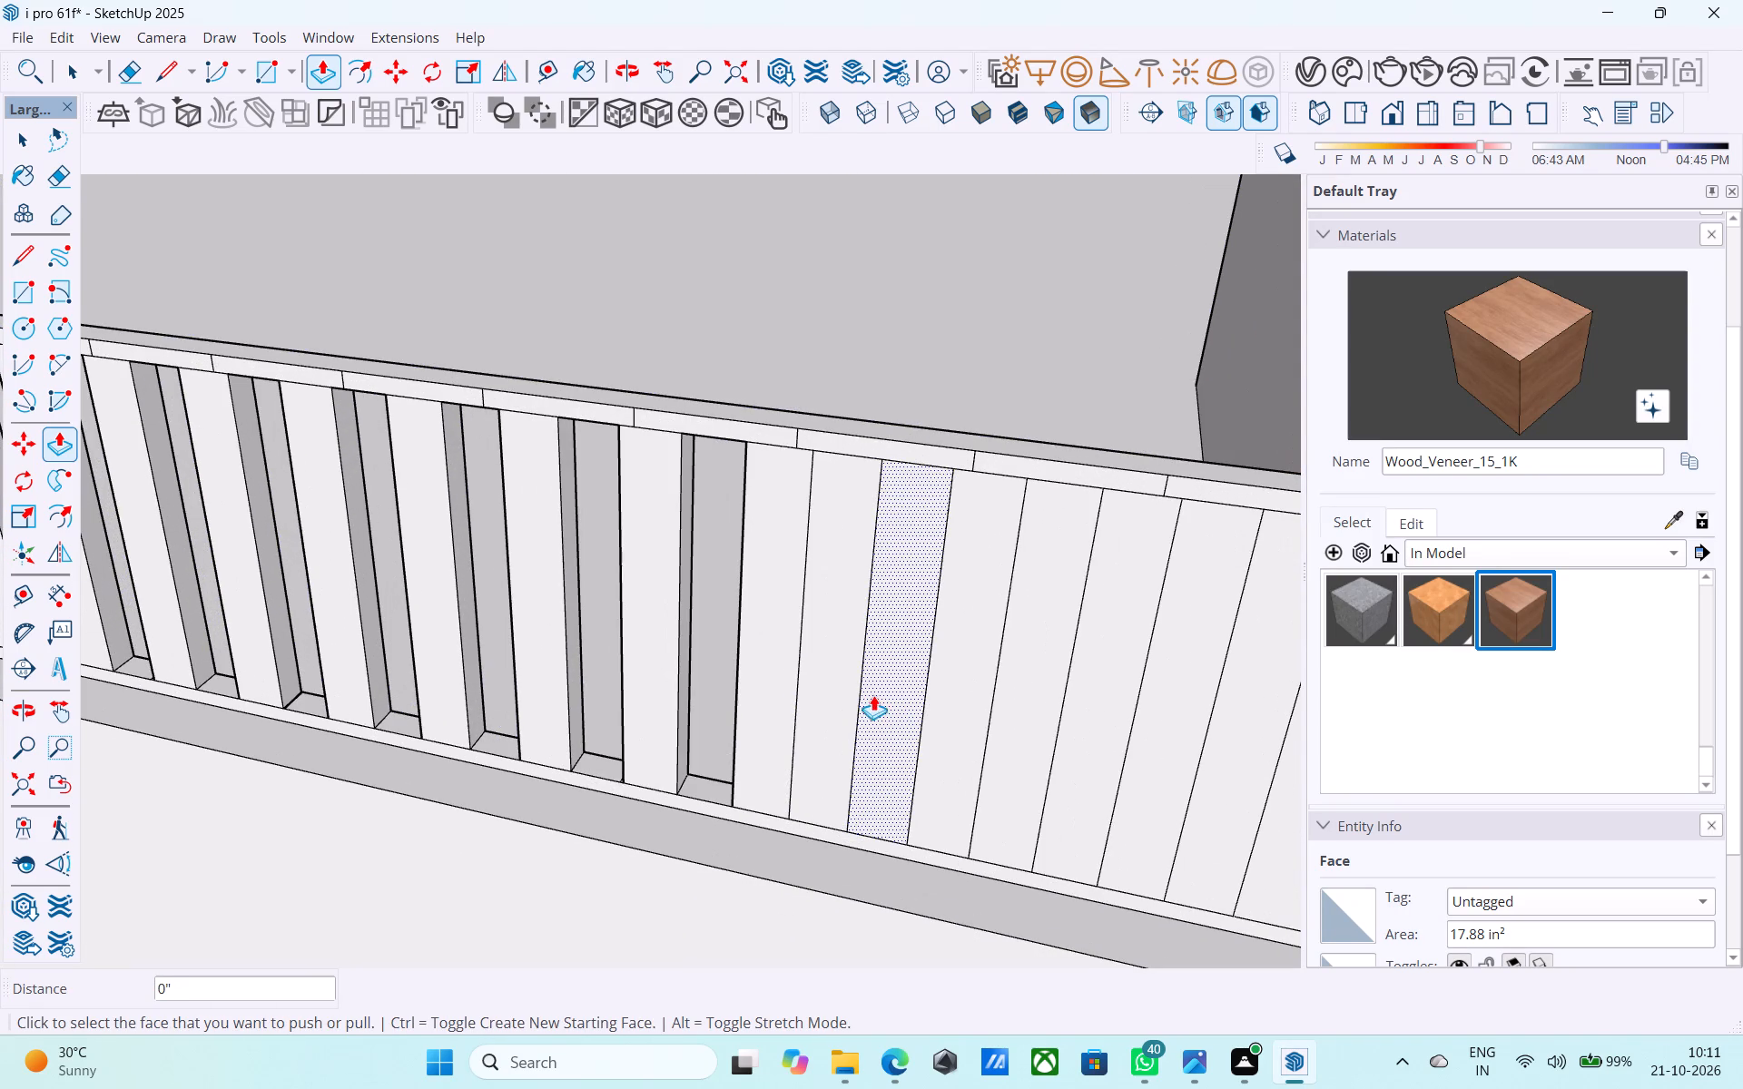
double_click(856, 686)
double_click(974, 709)
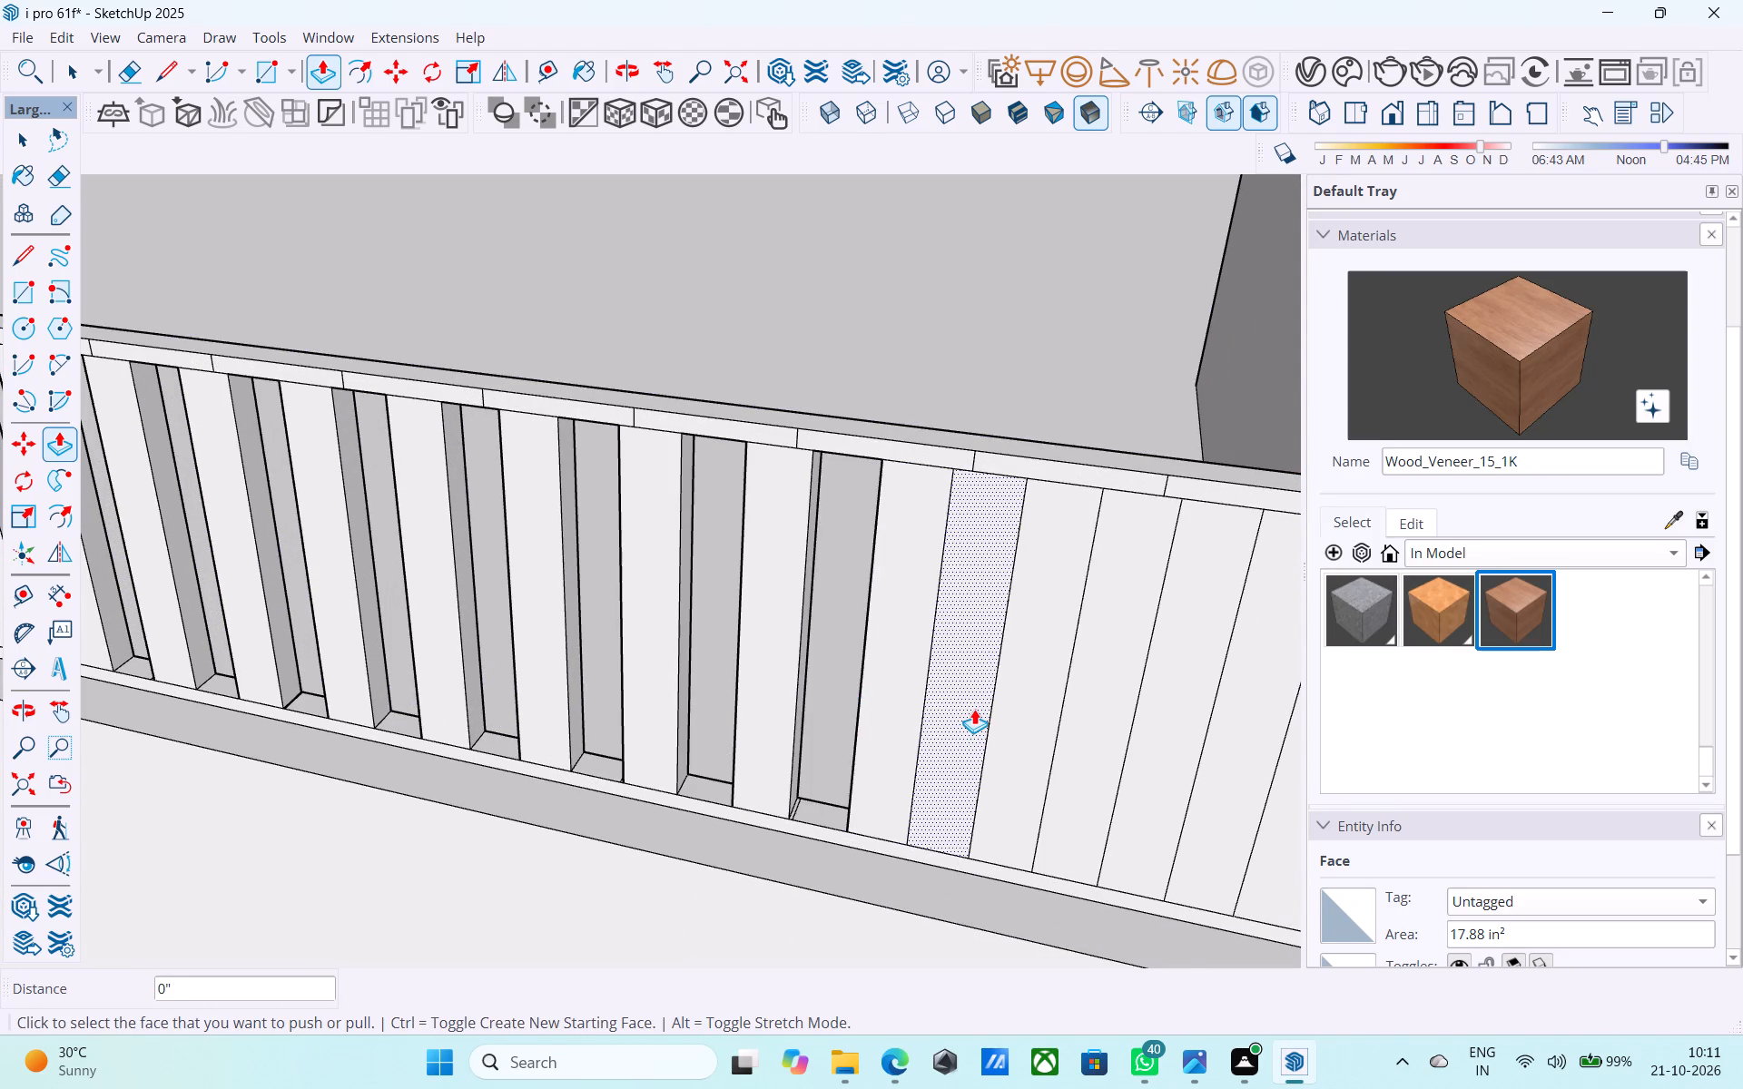
scroll(751, 661, "down", 5)
scroll(999, 719, "up", 5)
double_click(925, 672)
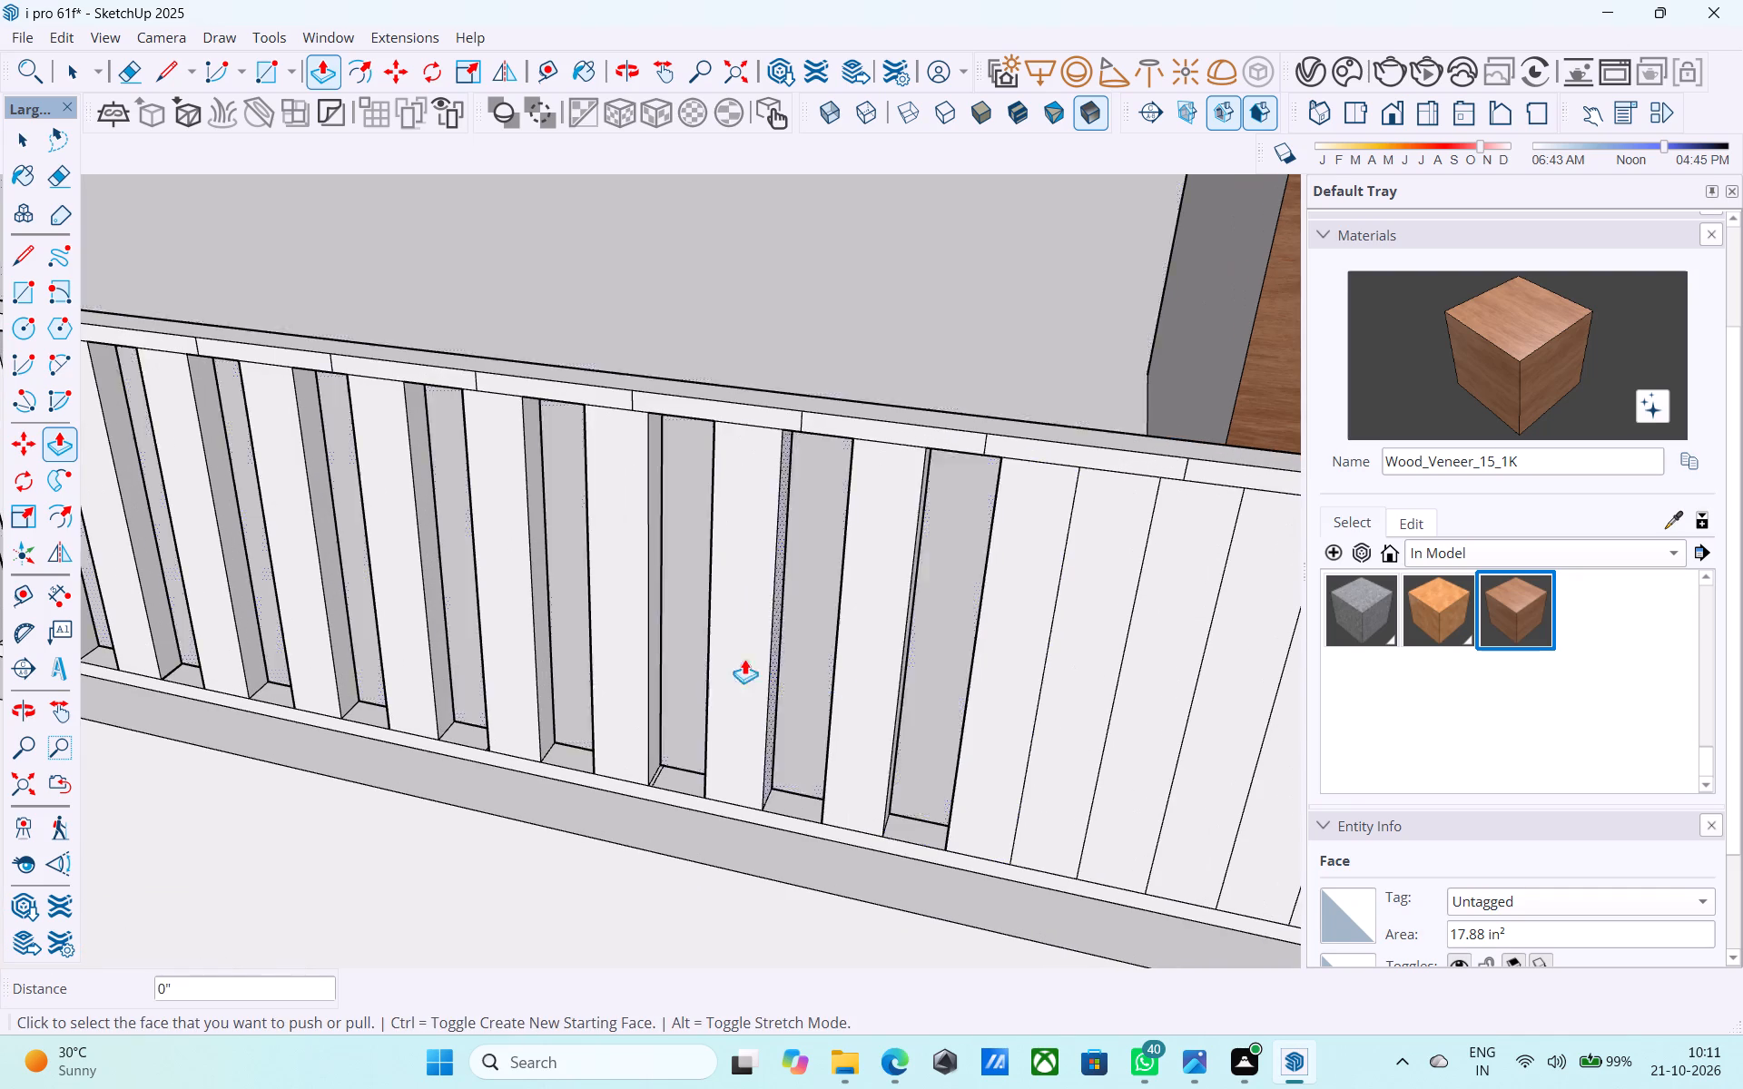
scroll(734, 662, "down", 6)
scroll(923, 671, "up", 6)
double_click(927, 665)
Cut four openings near the parapet front's far end by pushing alternate strips inward 1", leaving one more before the corner.
scroll(842, 647, "down", 7)
scroll(960, 692, "up", 10)
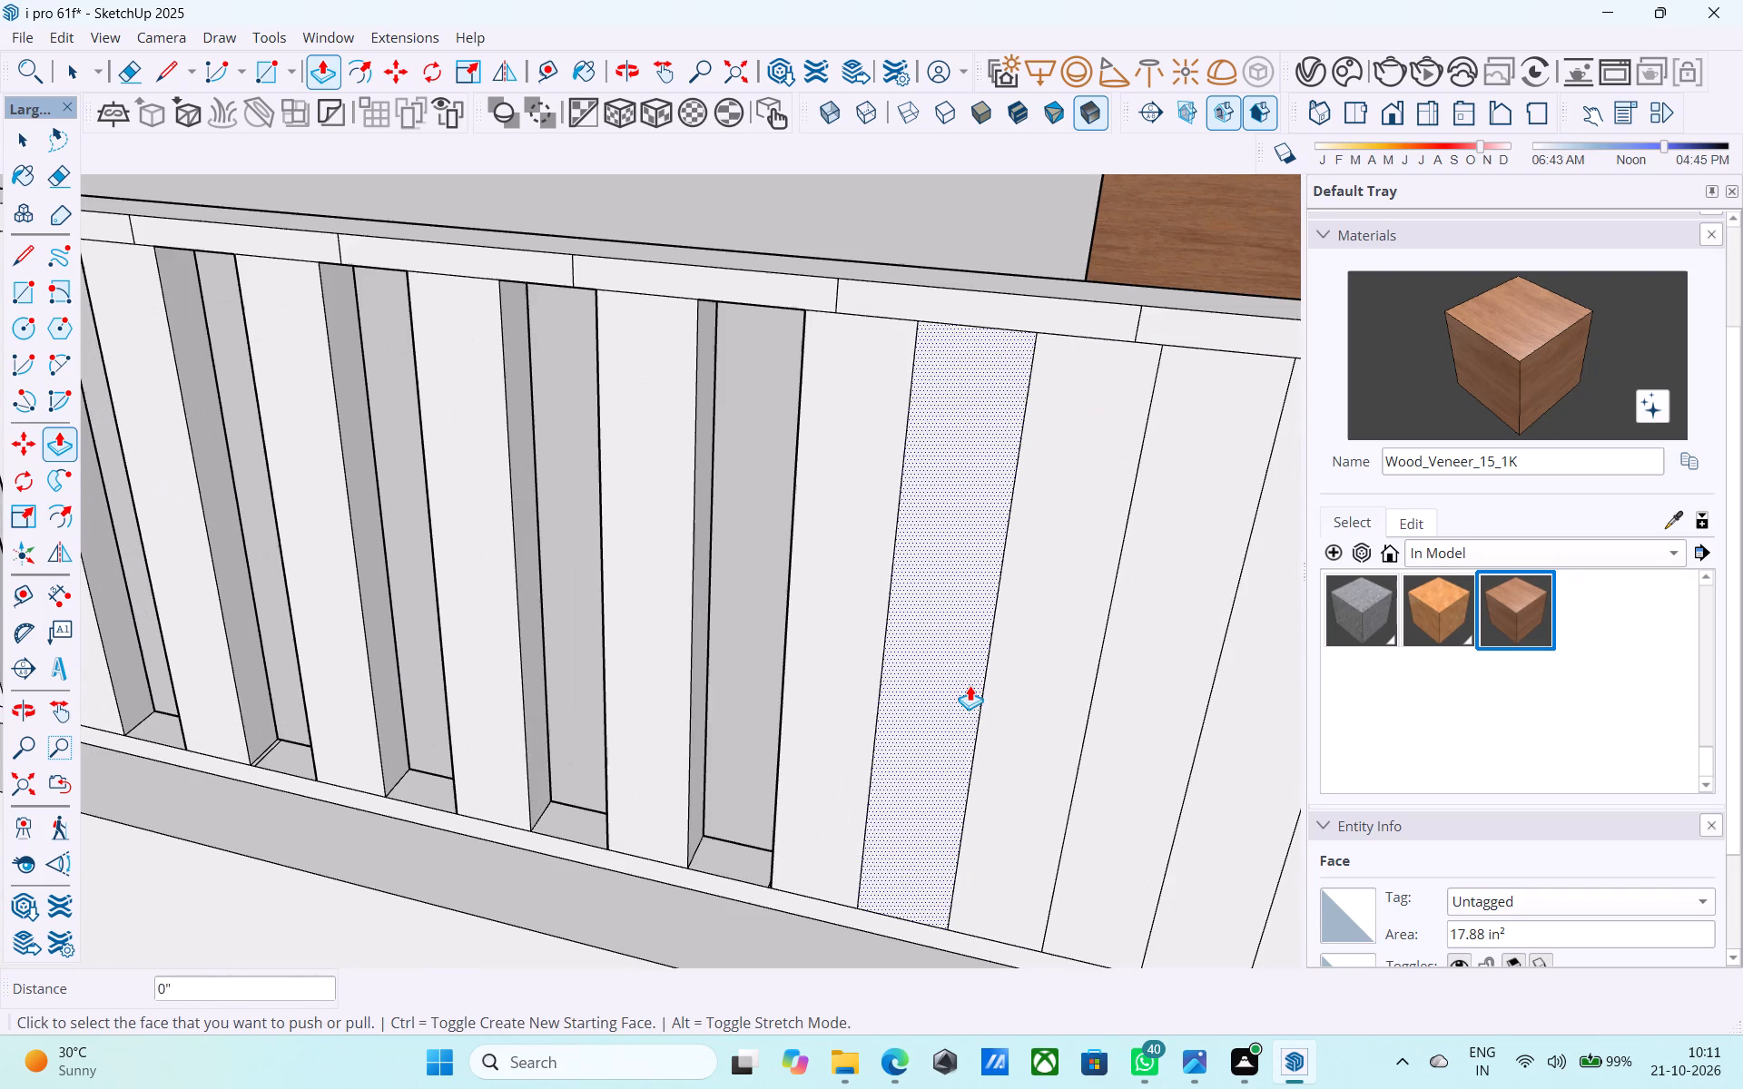
double_click(970, 683)
scroll(660, 603, "down", 6)
scroll(926, 688, "up", 5)
double_click(929, 681)
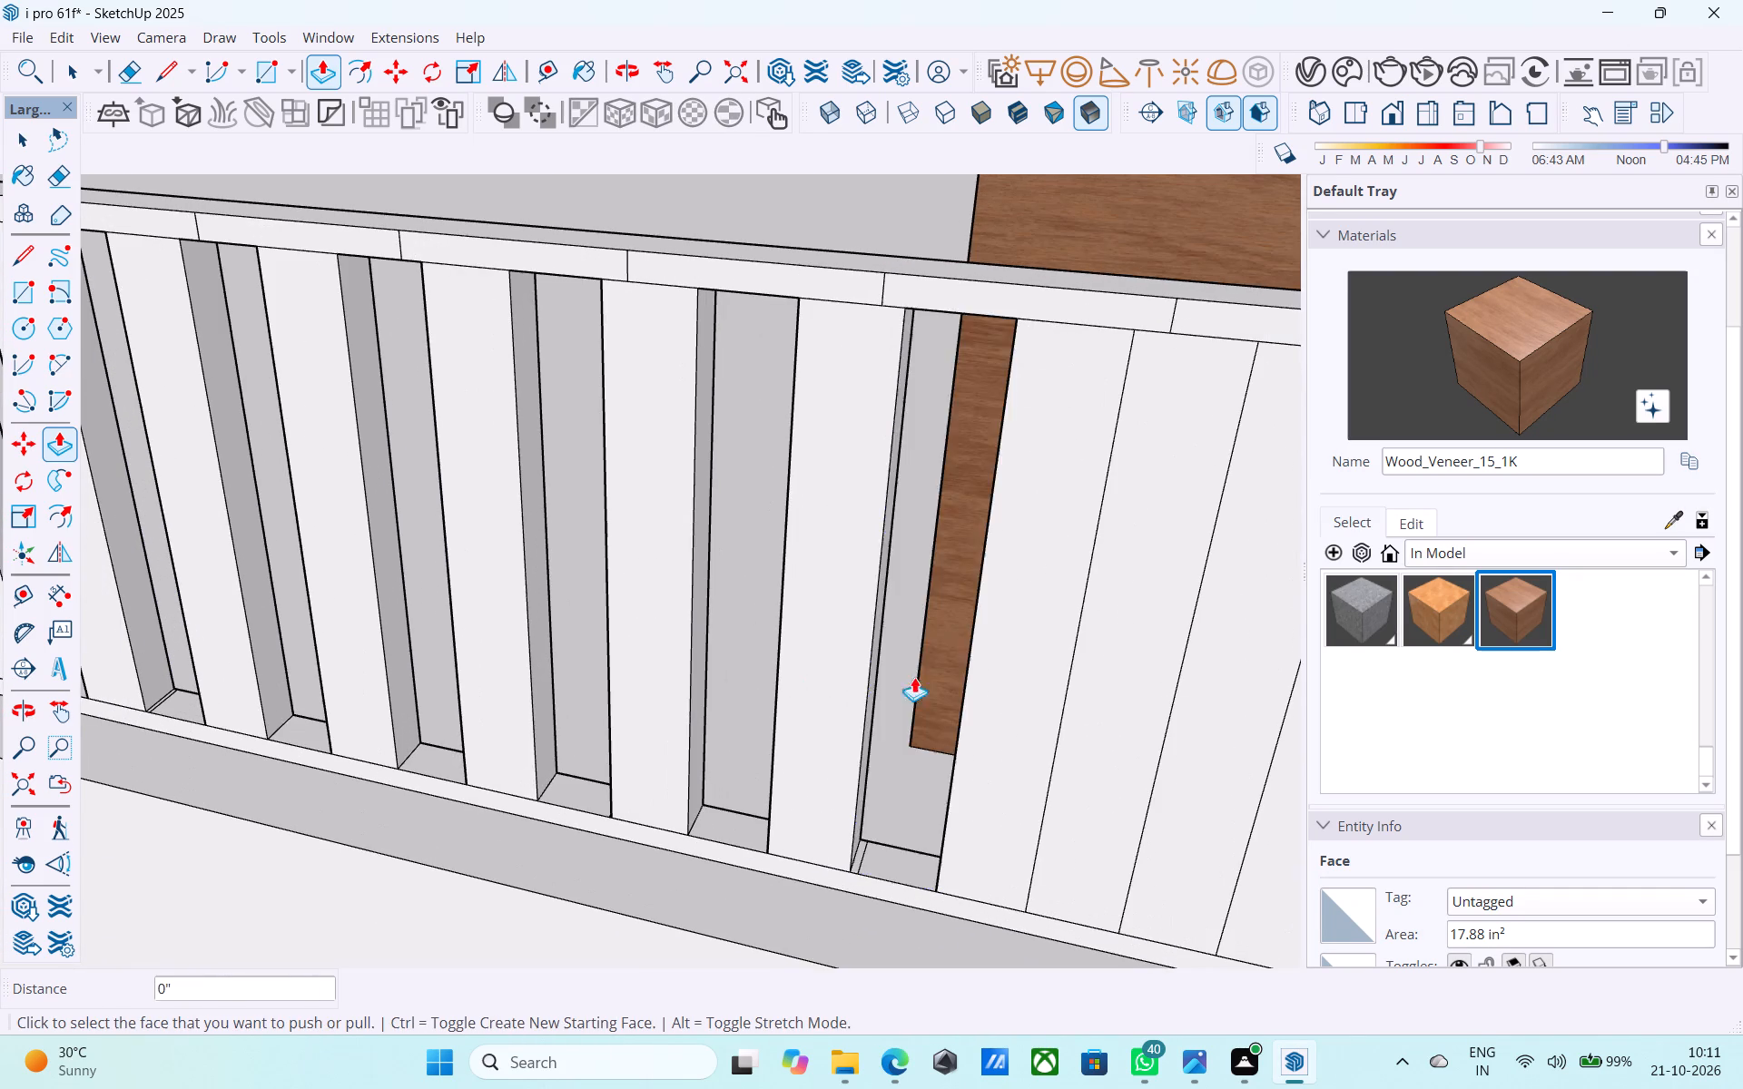
scroll(693, 629, "down", 6)
scroll(950, 683, "up", 5)
double_click(917, 660)
scroll(533, 620, "down", 5)
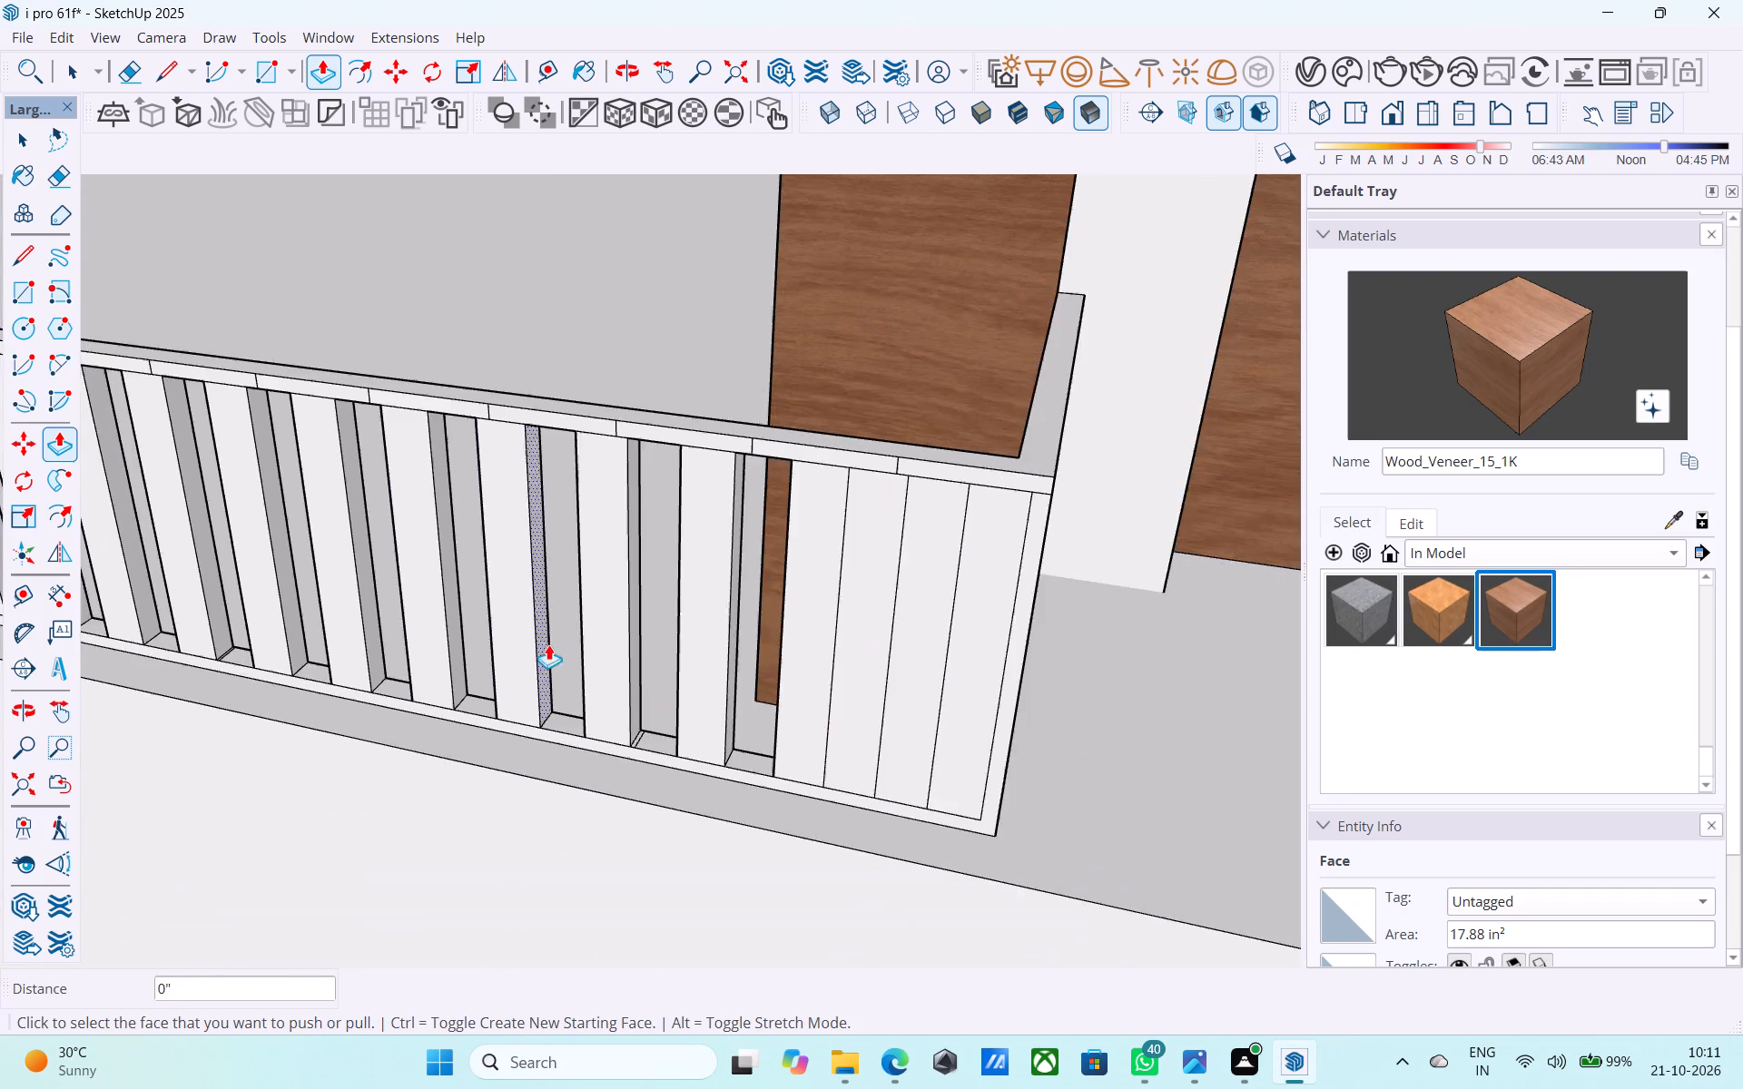
scroll(755, 685, "up", 5)
scroll(981, 627, "down", 5)
double_click(1038, 626)
Cut the last opening of the parapet front beside the corner by pushing its strip inward 1".
scroll(774, 630, "down", 9)
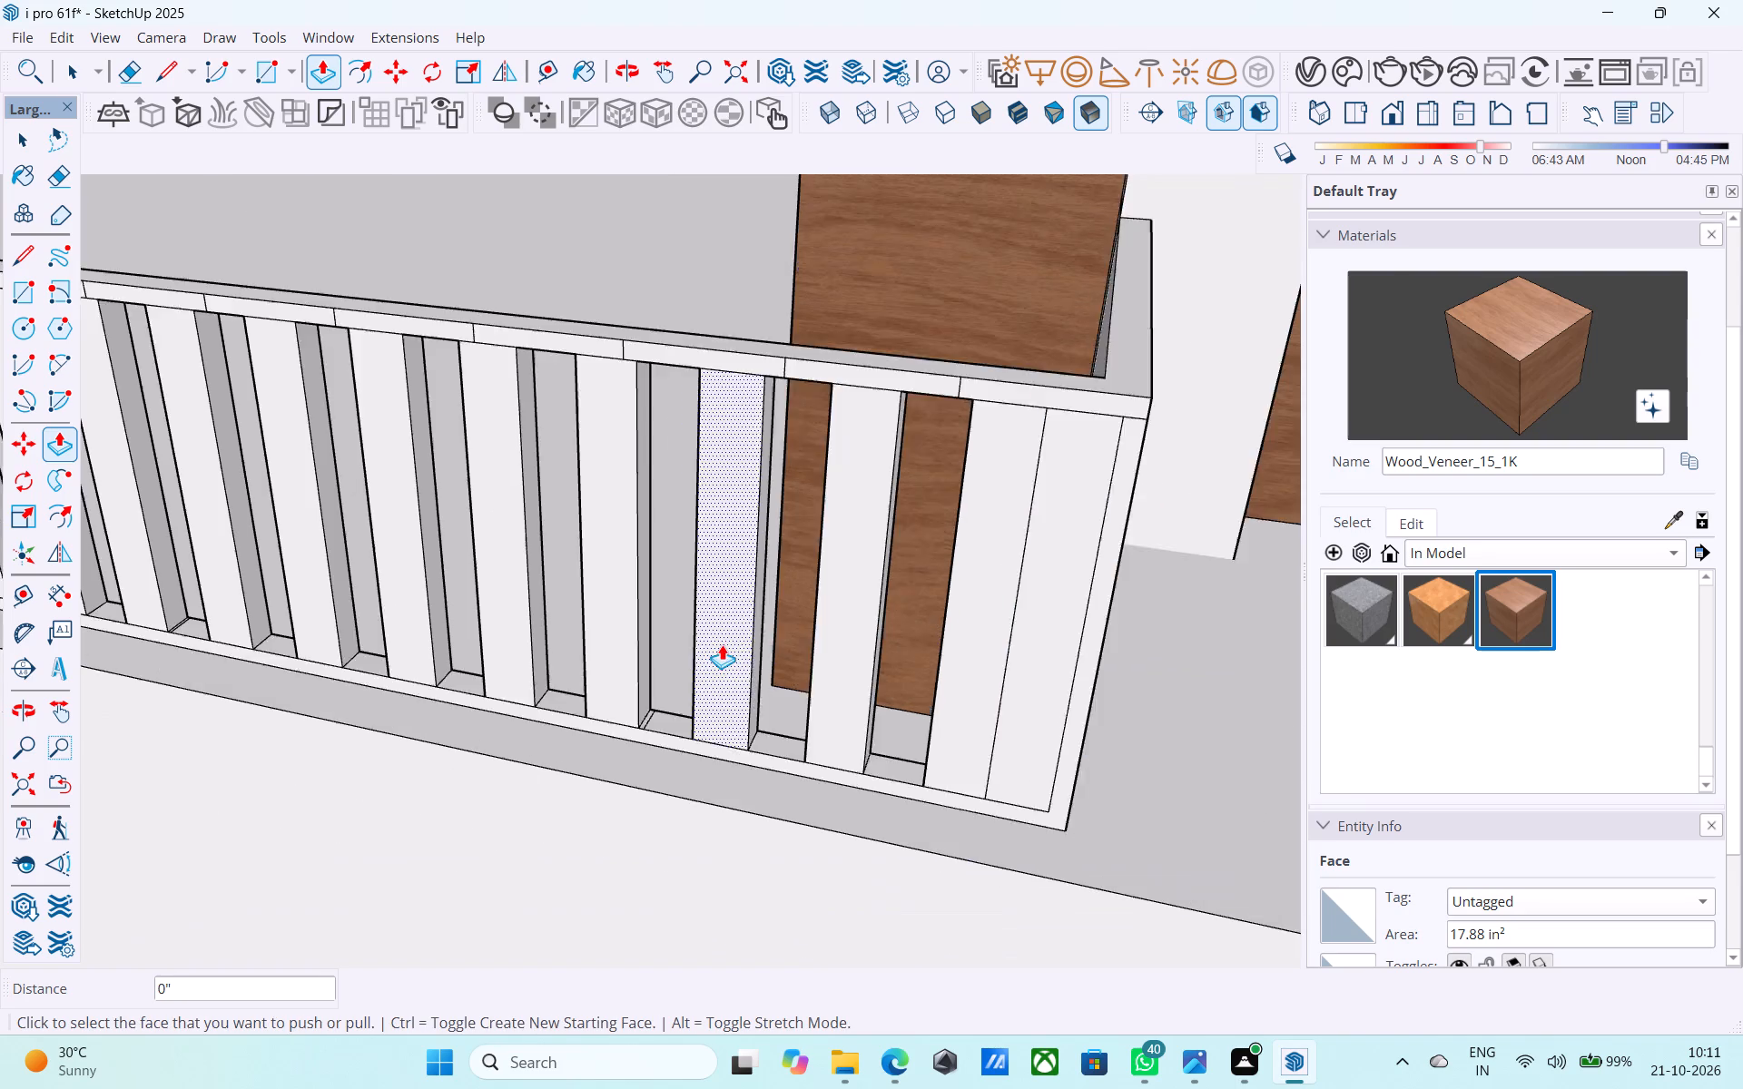
scroll(729, 644, "down", 4)
scroll(947, 623, "up", 4)
scroll(947, 623, "down", 4)
middle_click_drag(947, 623, 853, 606)
scroll(853, 606, "up", 3)
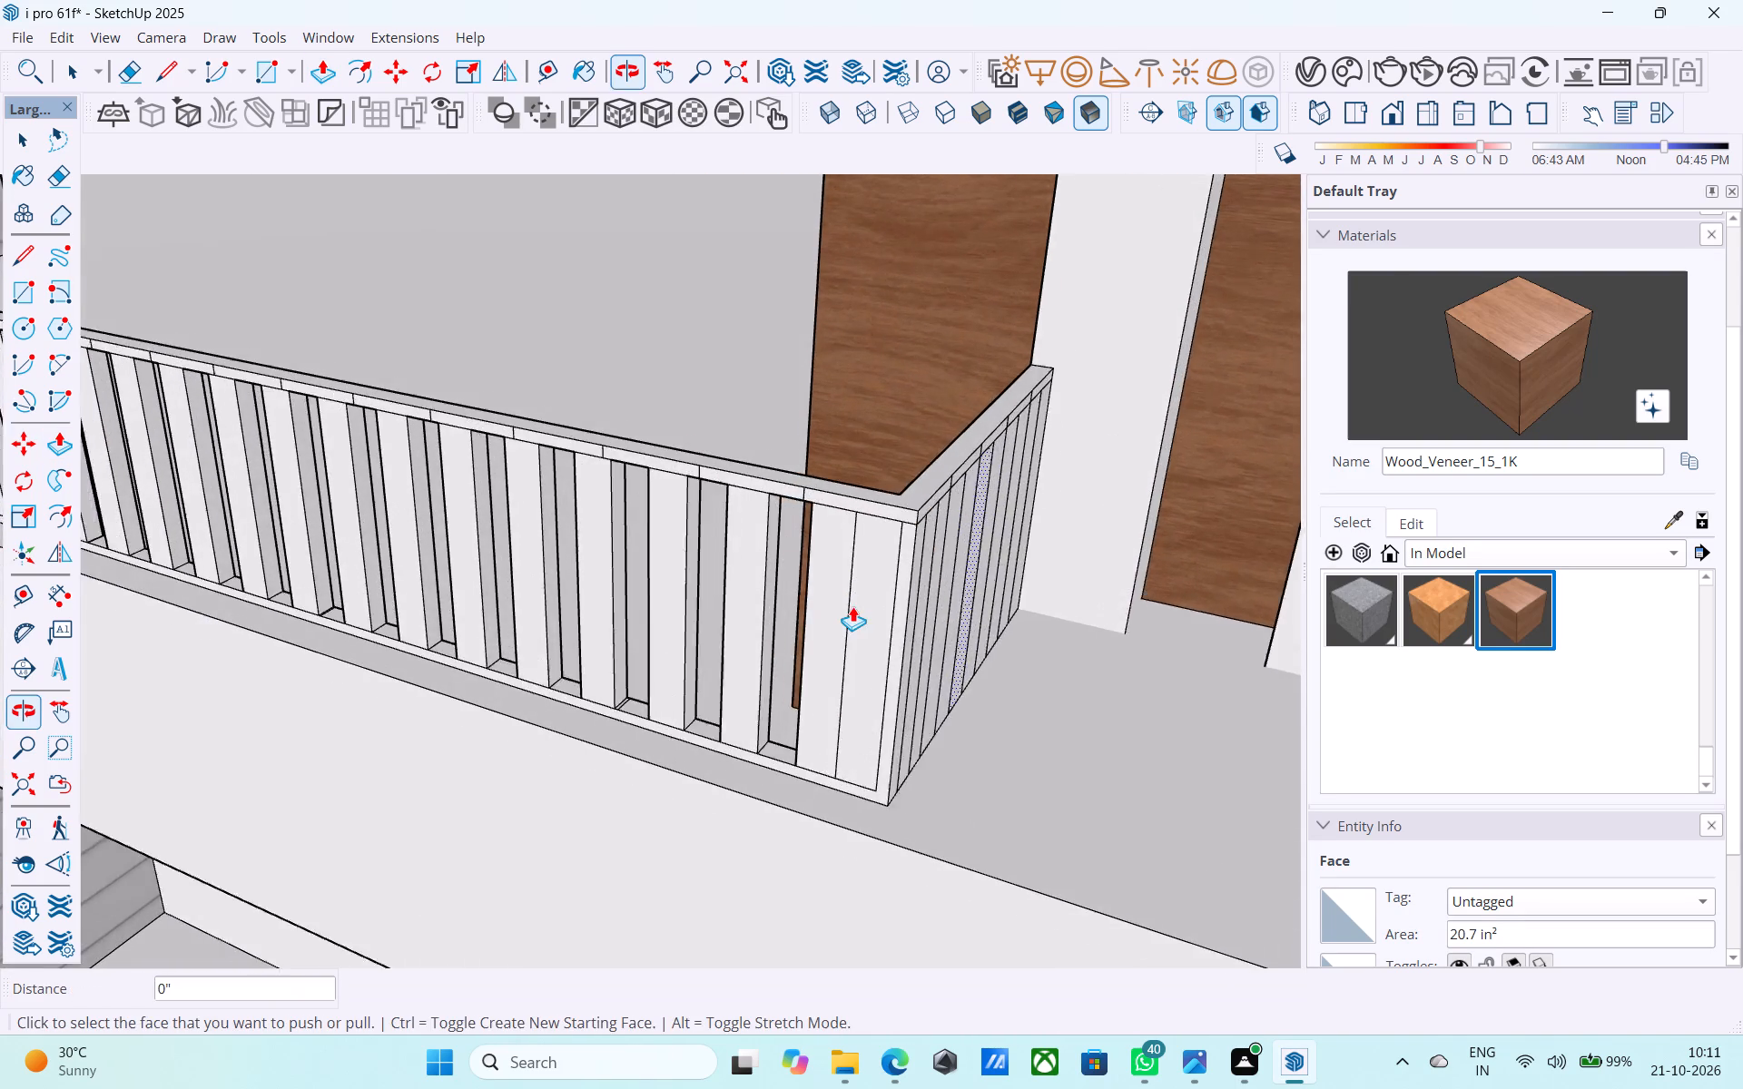
scroll(852, 606, "up", 3)
double_click(856, 606)
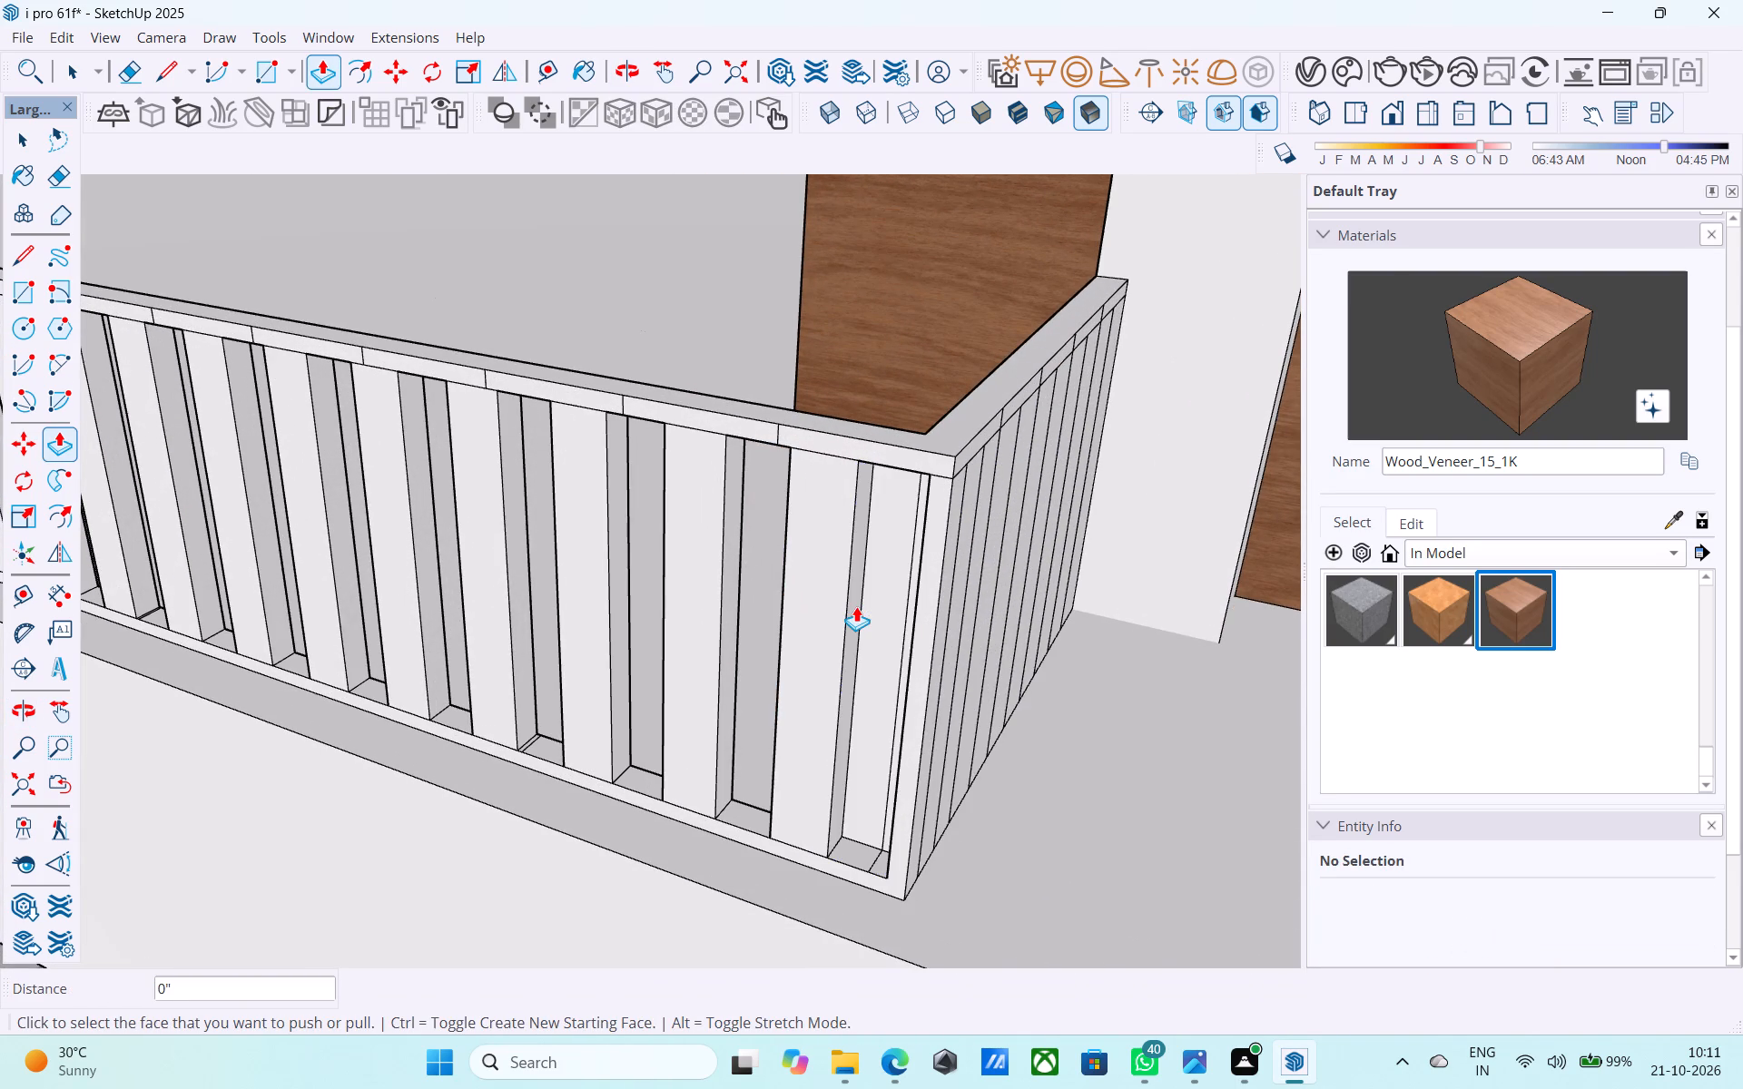
Cut the first opening in the parapet's short side return, next to the front corner, by pushing its strip inward 1".
scroll(856, 606, "down", 3)
middle_click_drag(856, 606, 617, 518)
scroll(617, 518, "down", 3)
scroll(850, 589, "up", 2)
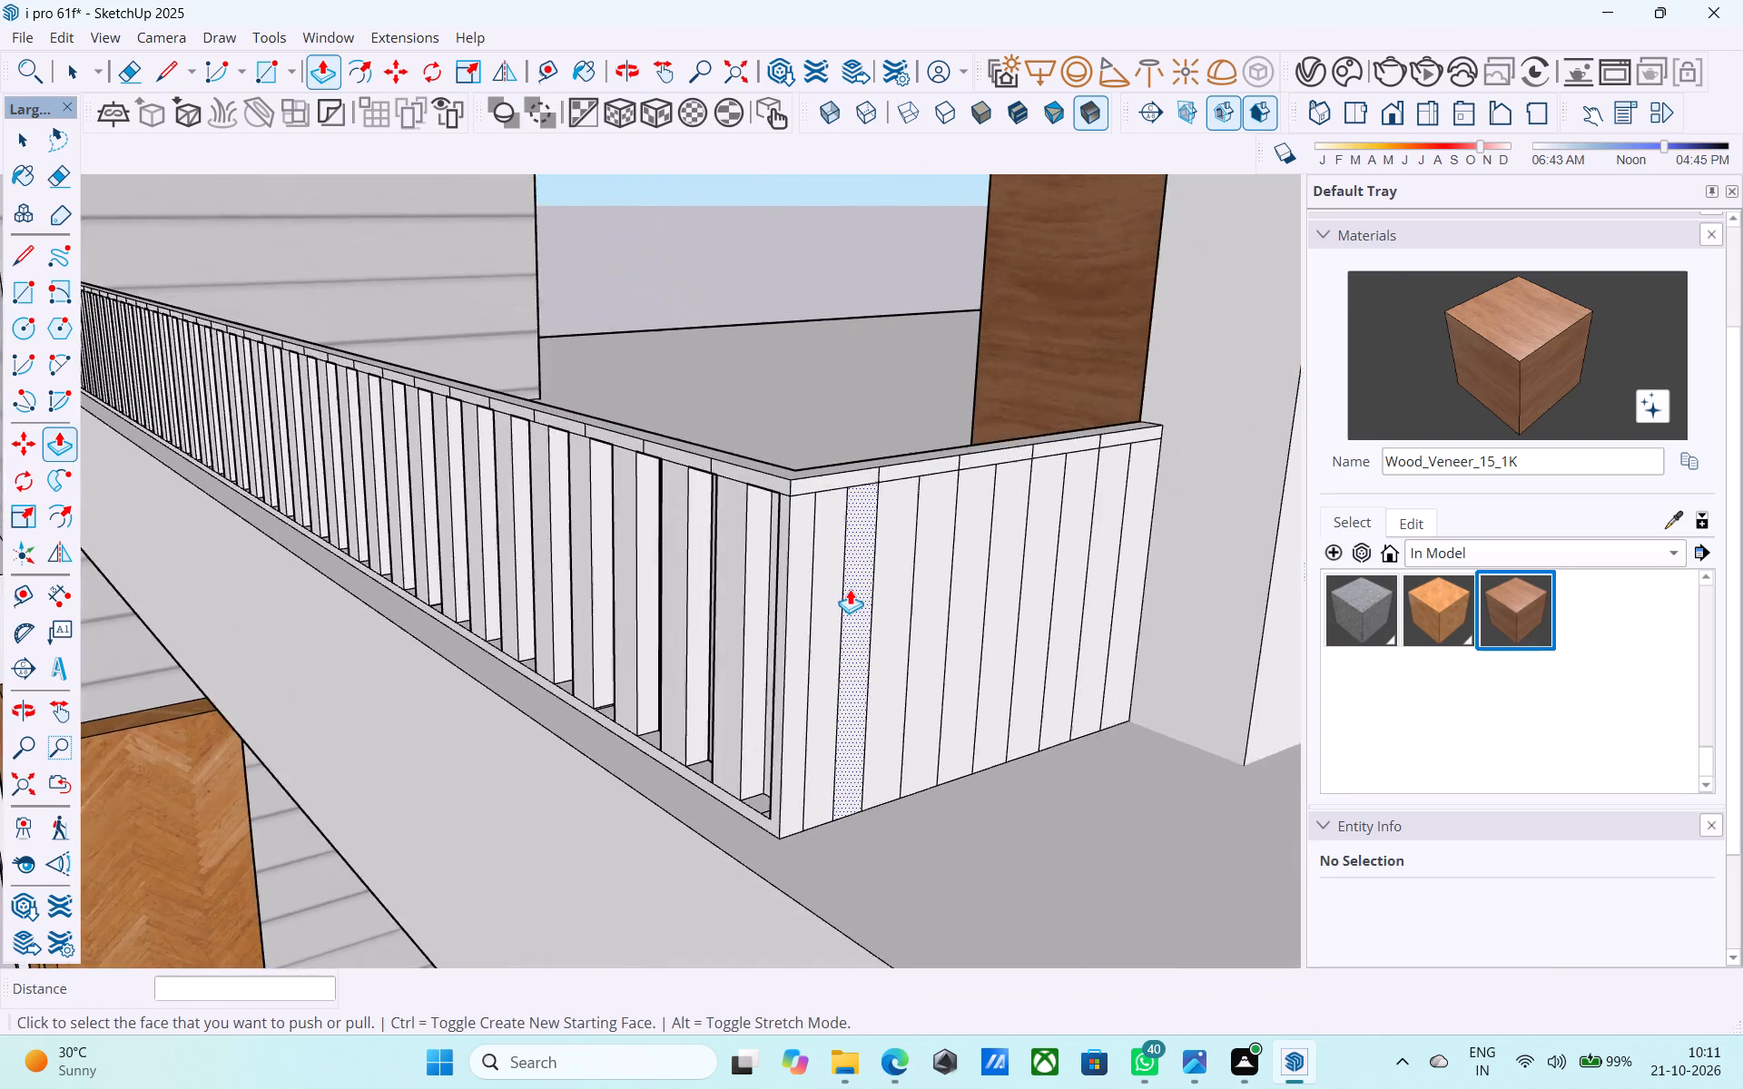
scroll(850, 589, "up", 3)
scroll(848, 589, "down", 1)
scroll(846, 589, "up", 7)
double_click(823, 584)
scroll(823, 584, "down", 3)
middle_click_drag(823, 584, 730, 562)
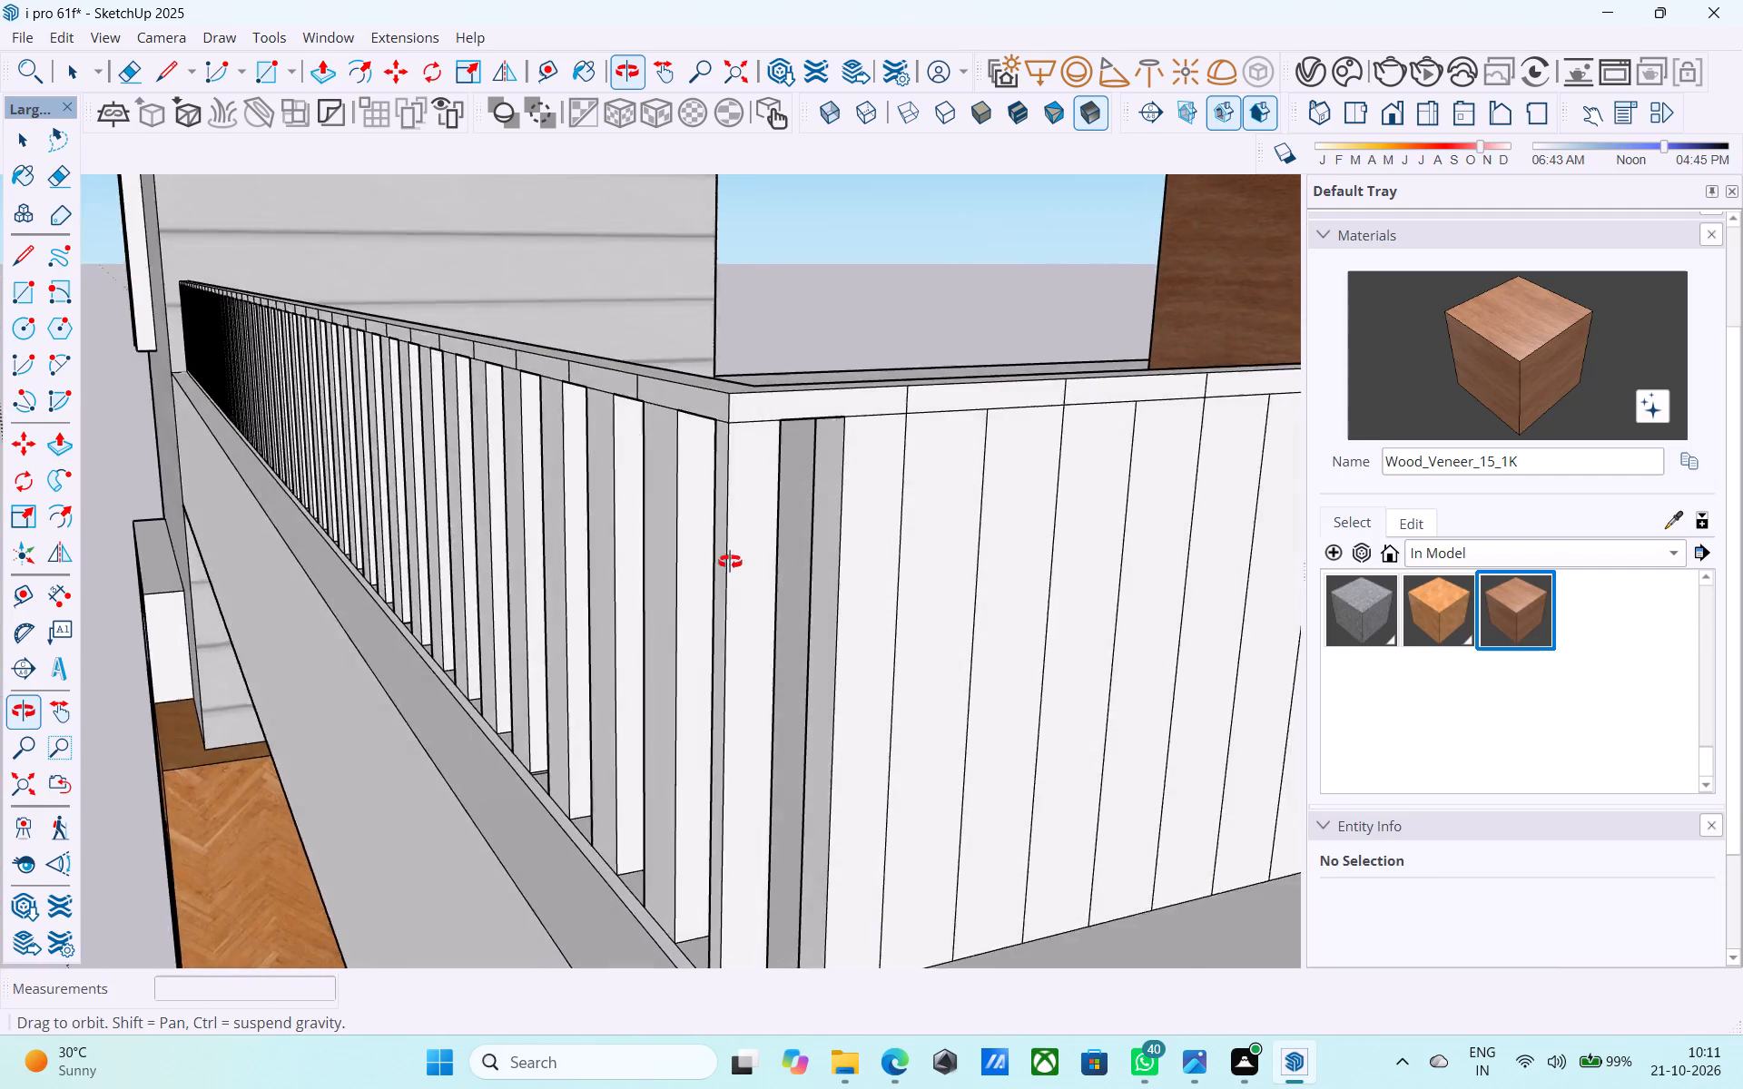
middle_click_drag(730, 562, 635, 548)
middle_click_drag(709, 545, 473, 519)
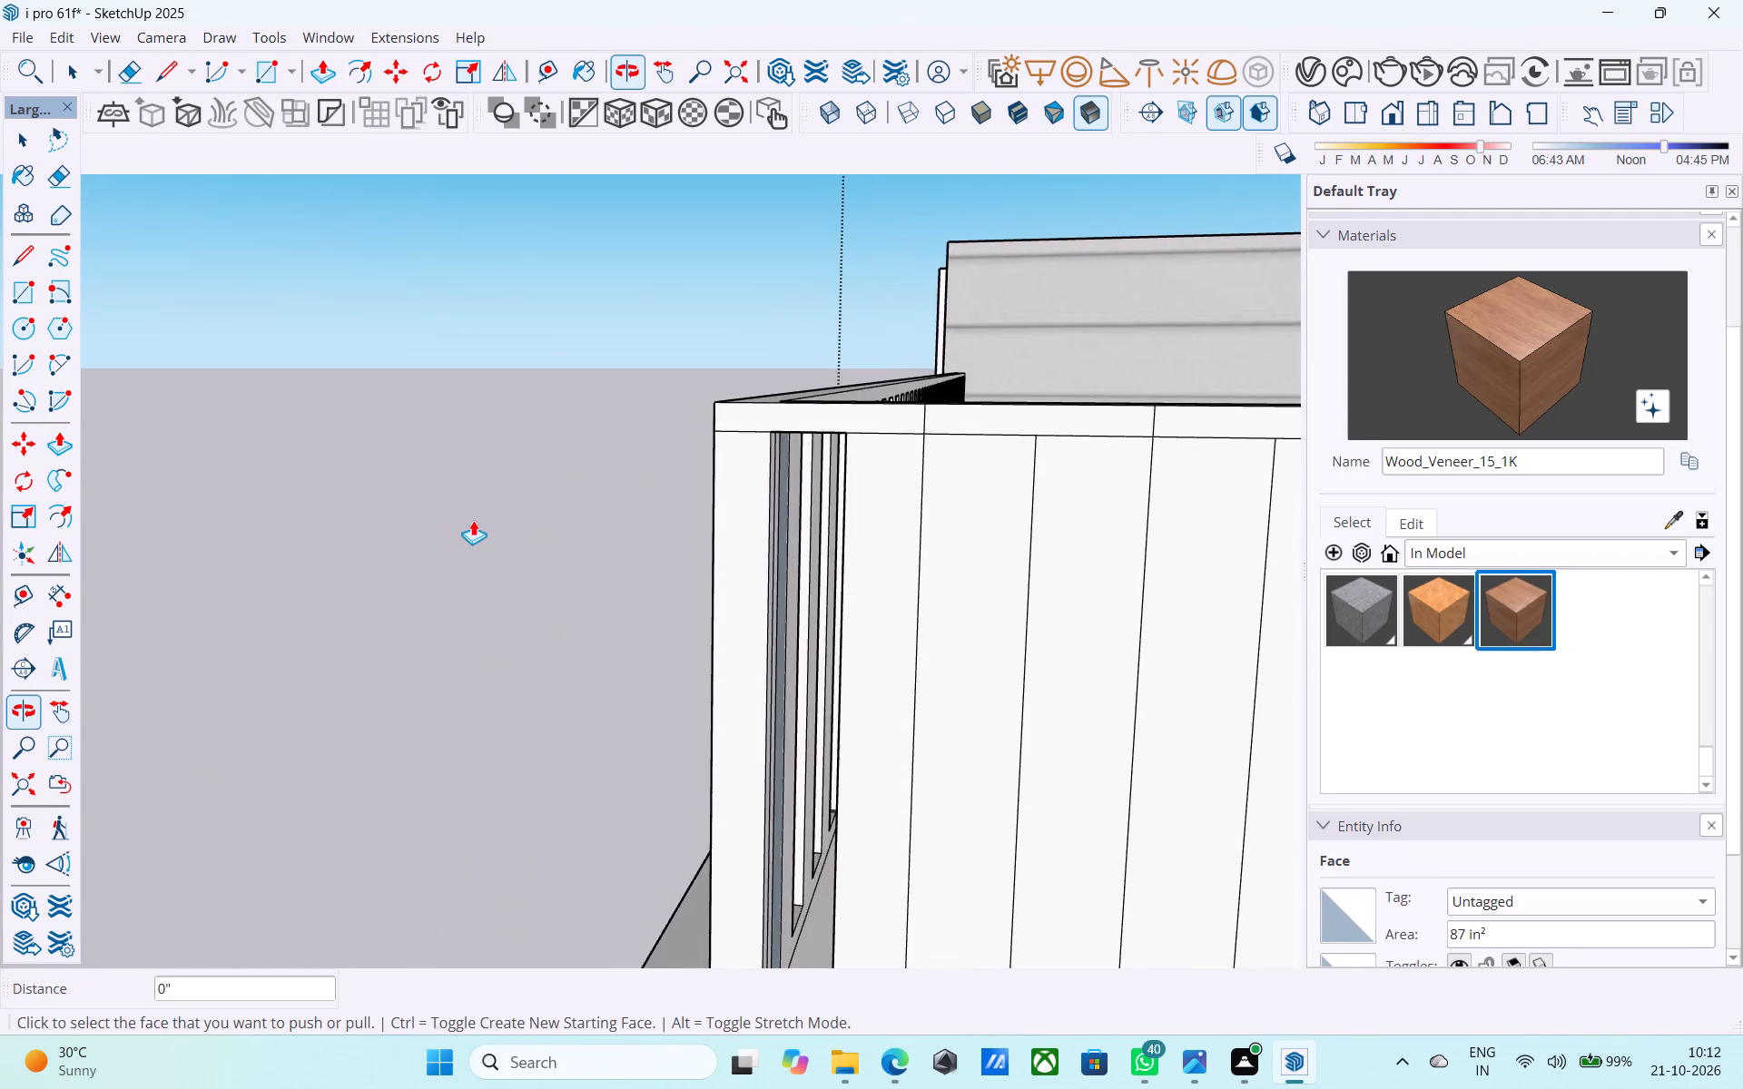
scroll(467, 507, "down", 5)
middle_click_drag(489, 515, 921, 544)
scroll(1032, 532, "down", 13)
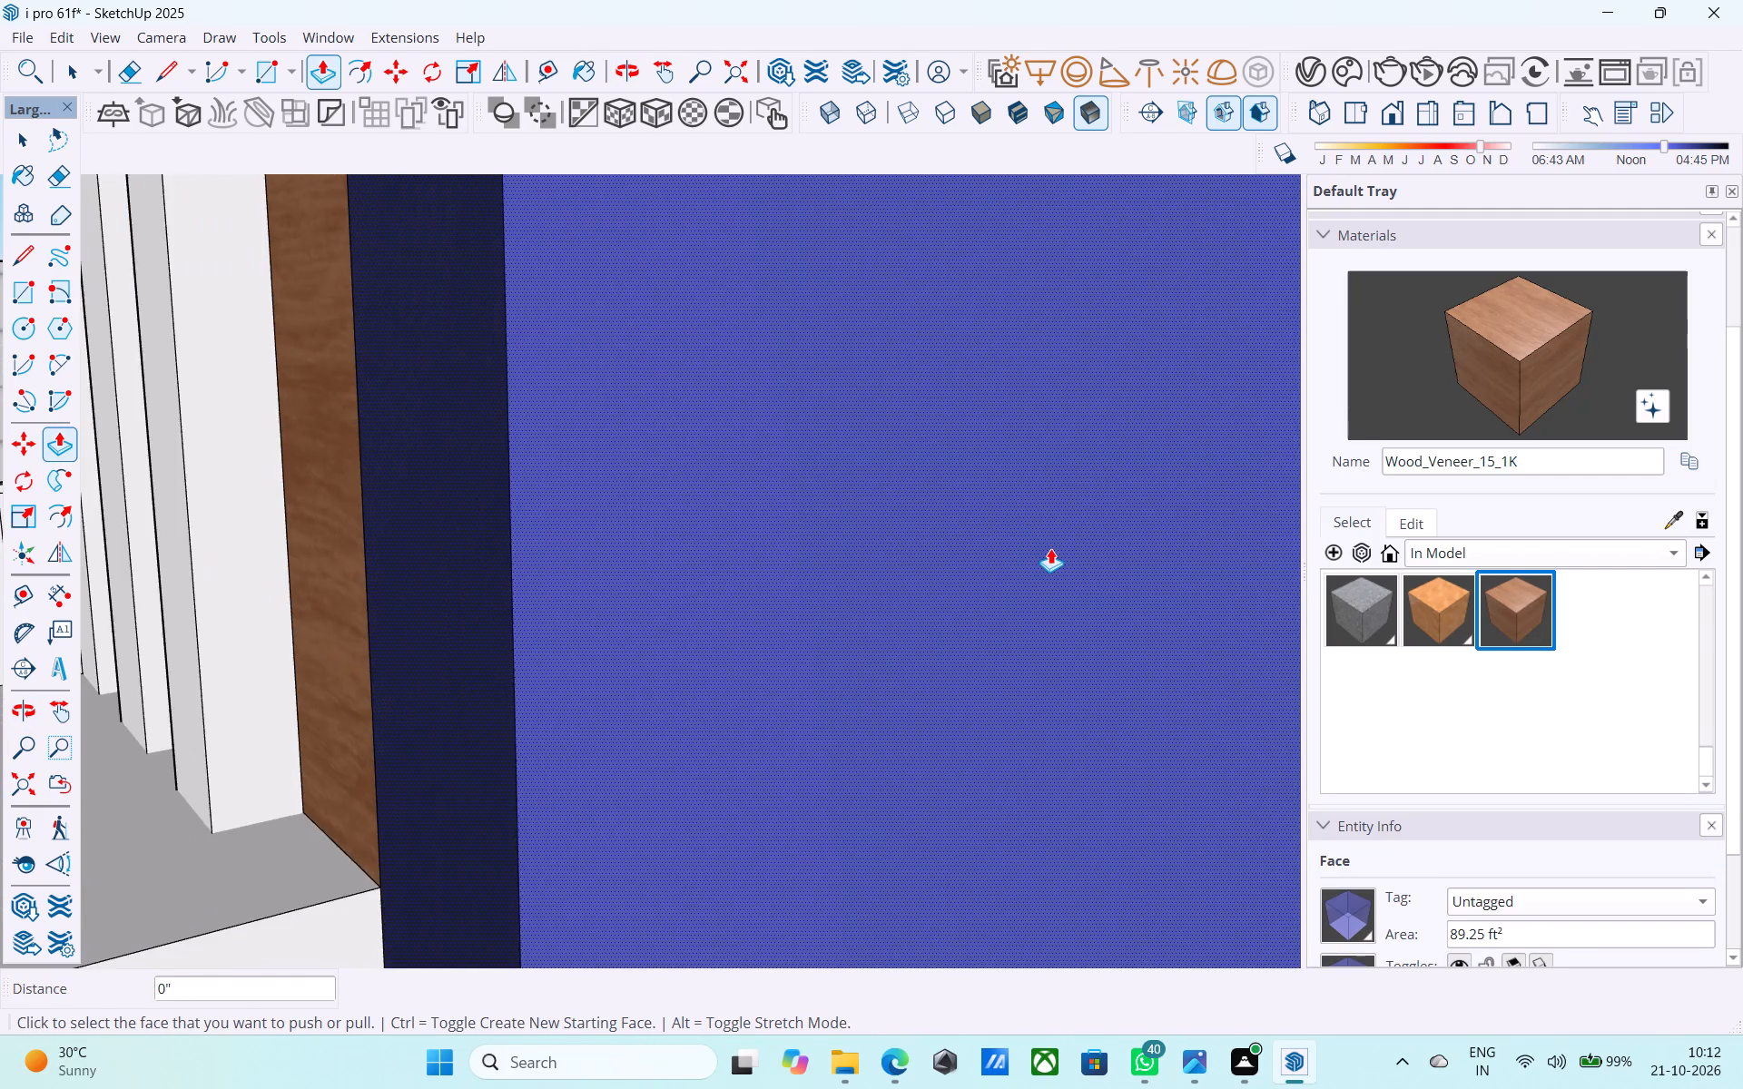
Cut the remaining four openings in the parapet's side return by pushing alternate strips inward 1".
scroll(1050, 548, "down", 15)
scroll(833, 434, "down", 6)
scroll(515, 466, "up", 5)
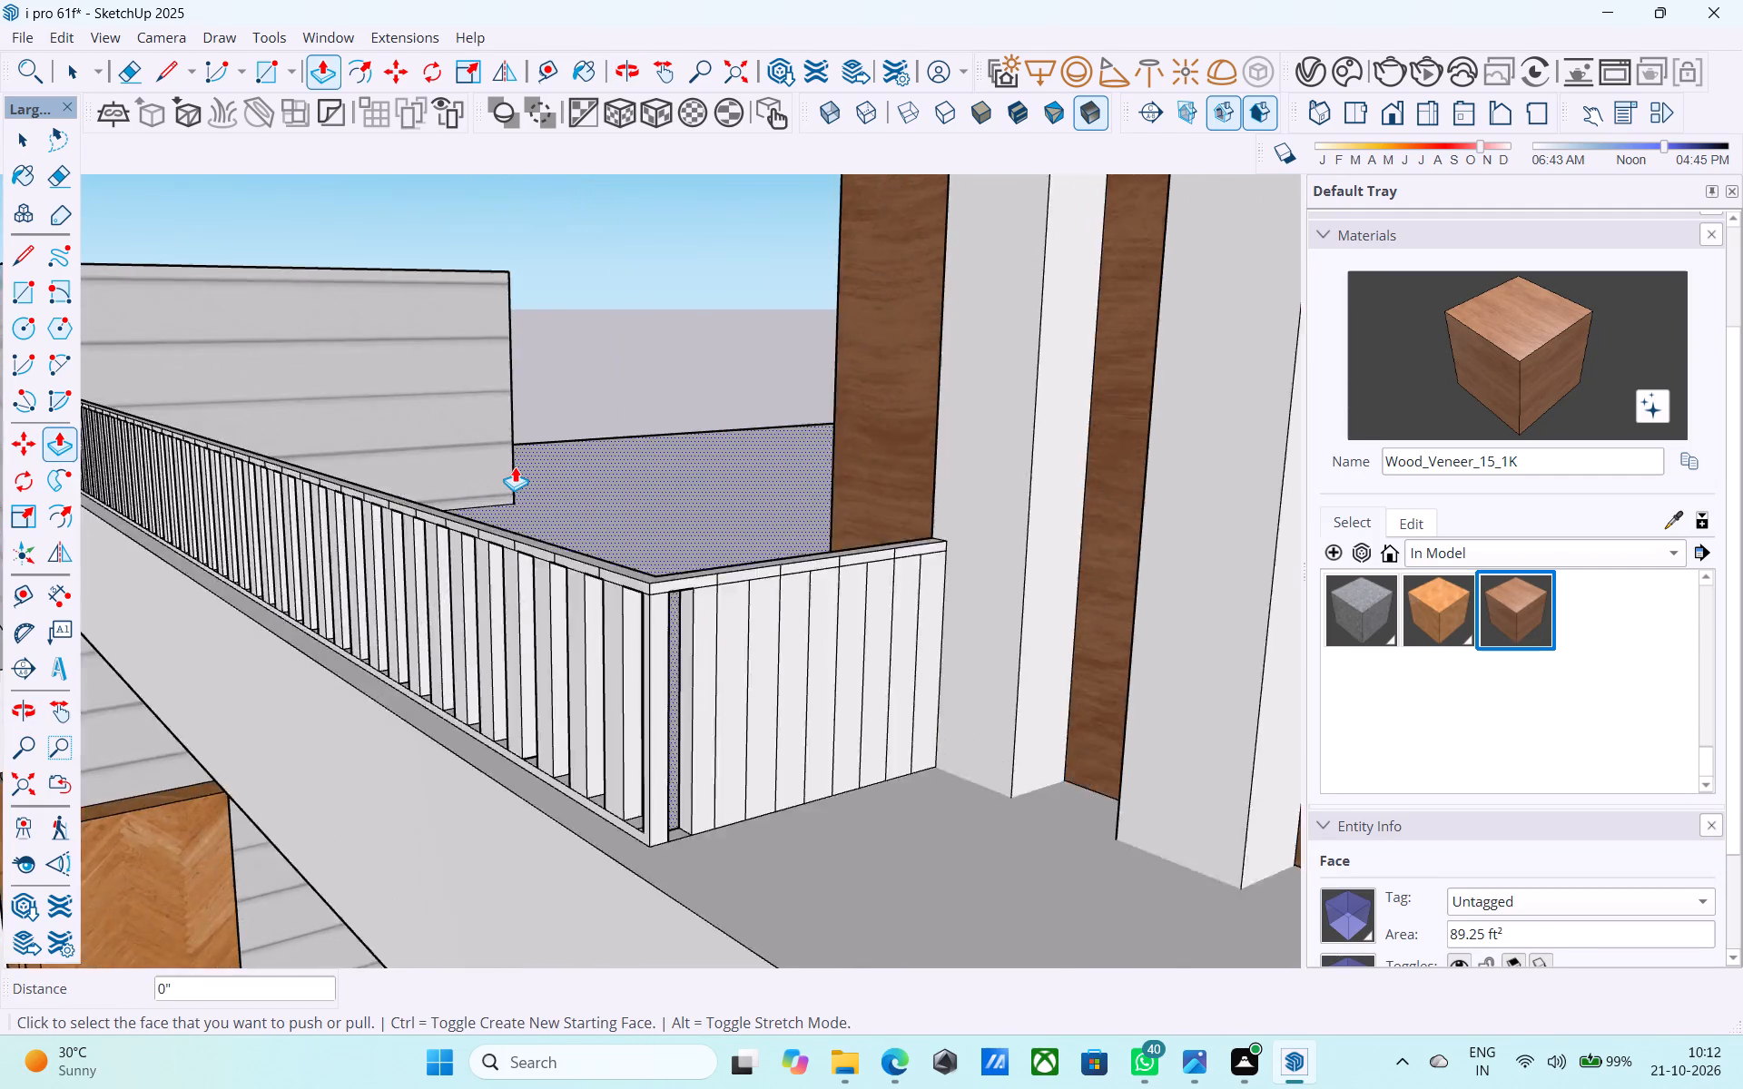
scroll(515, 466, "up", 2)
scroll(544, 497, "down", 5)
middle_click_drag(621, 562, 608, 549)
scroll(617, 558, "up", 9)
middle_click_drag(631, 599, 567, 606)
scroll(617, 608, "up", 3)
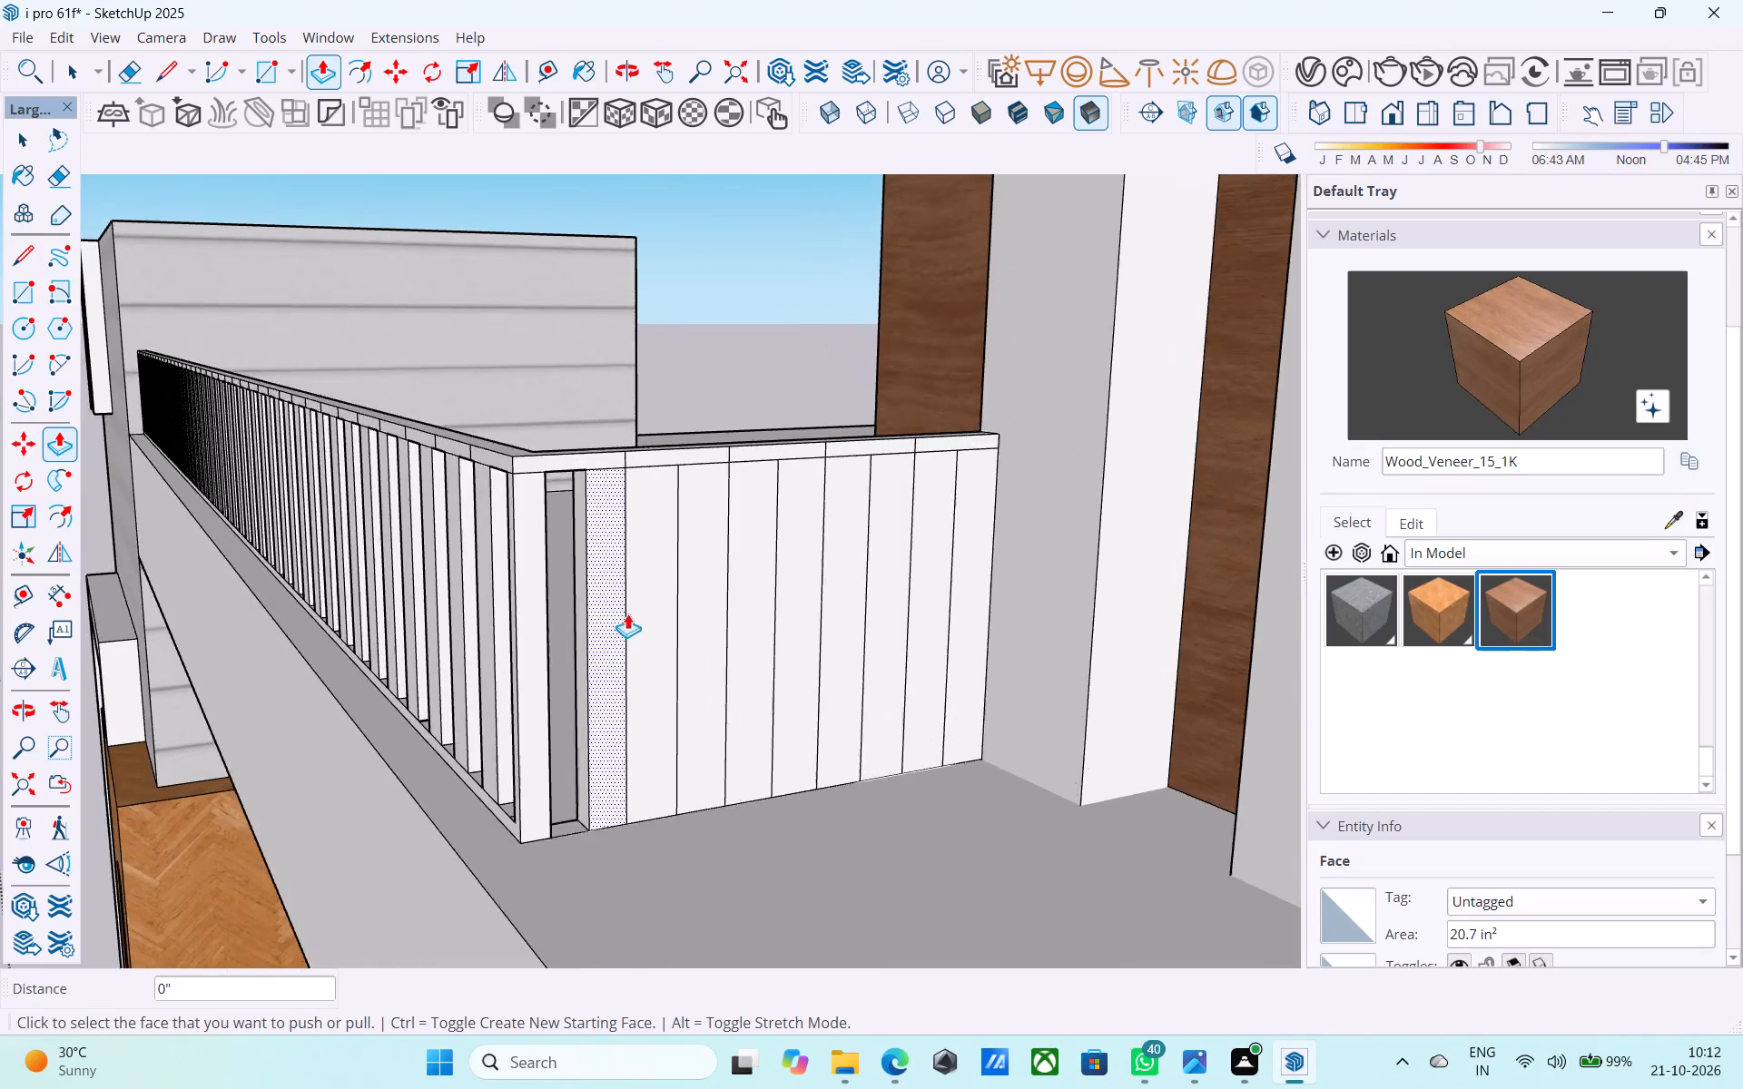
scroll(627, 613, "up", 5)
double_click(635, 616)
double_click(811, 587)
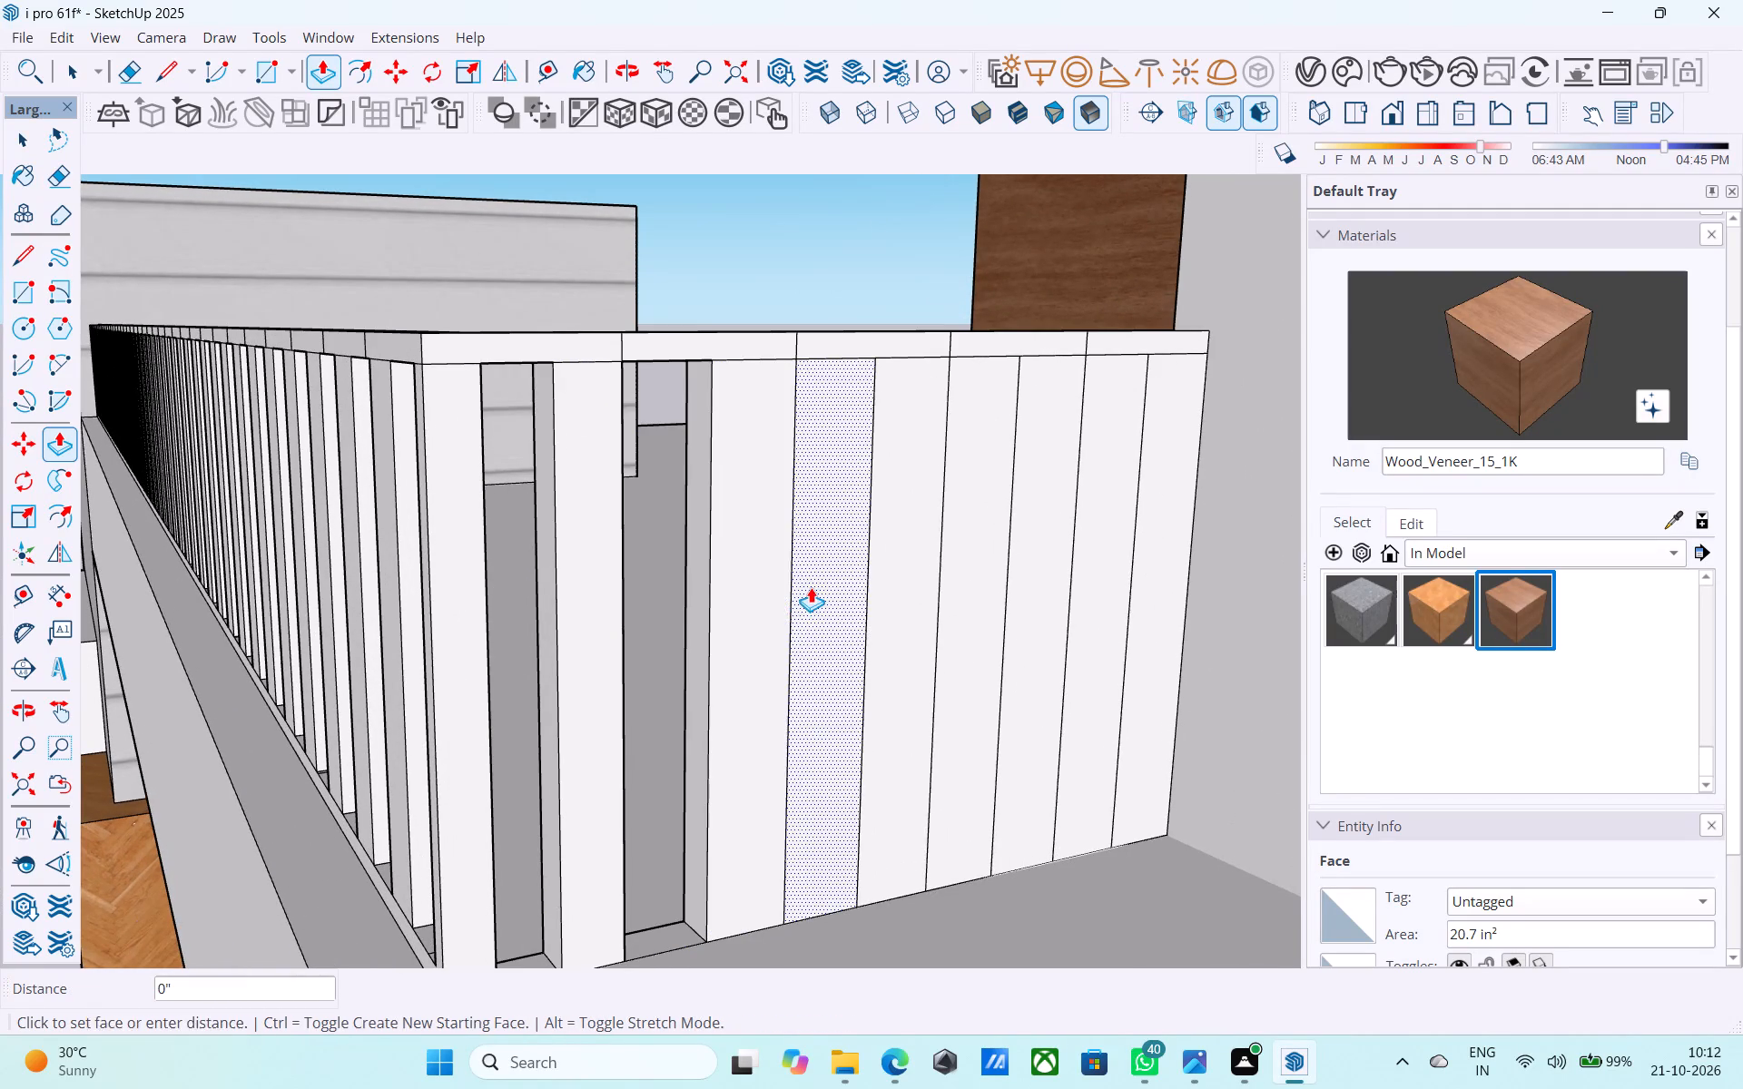
double_click(989, 574)
double_click(1108, 533)
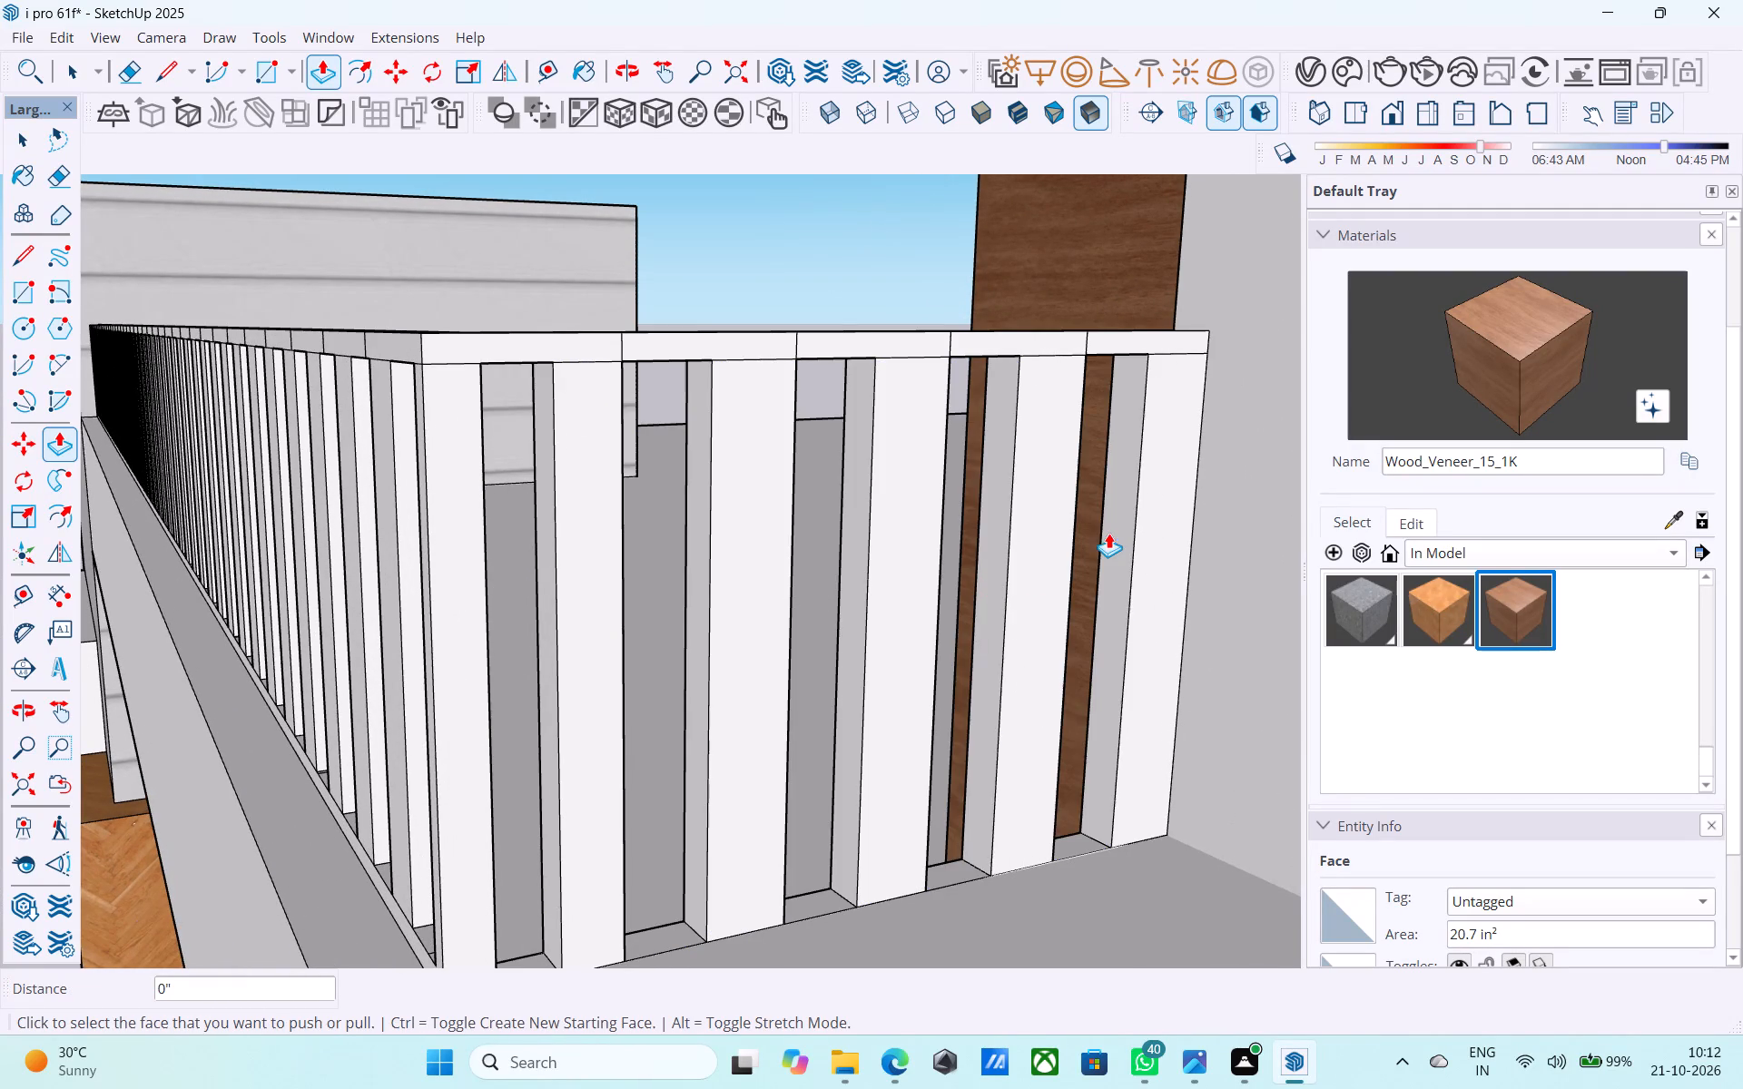
Save the model and erase the vertical seam on the side return's top rail nearest its inner end.
key("e")
scroll(1059, 325, "up", 4)
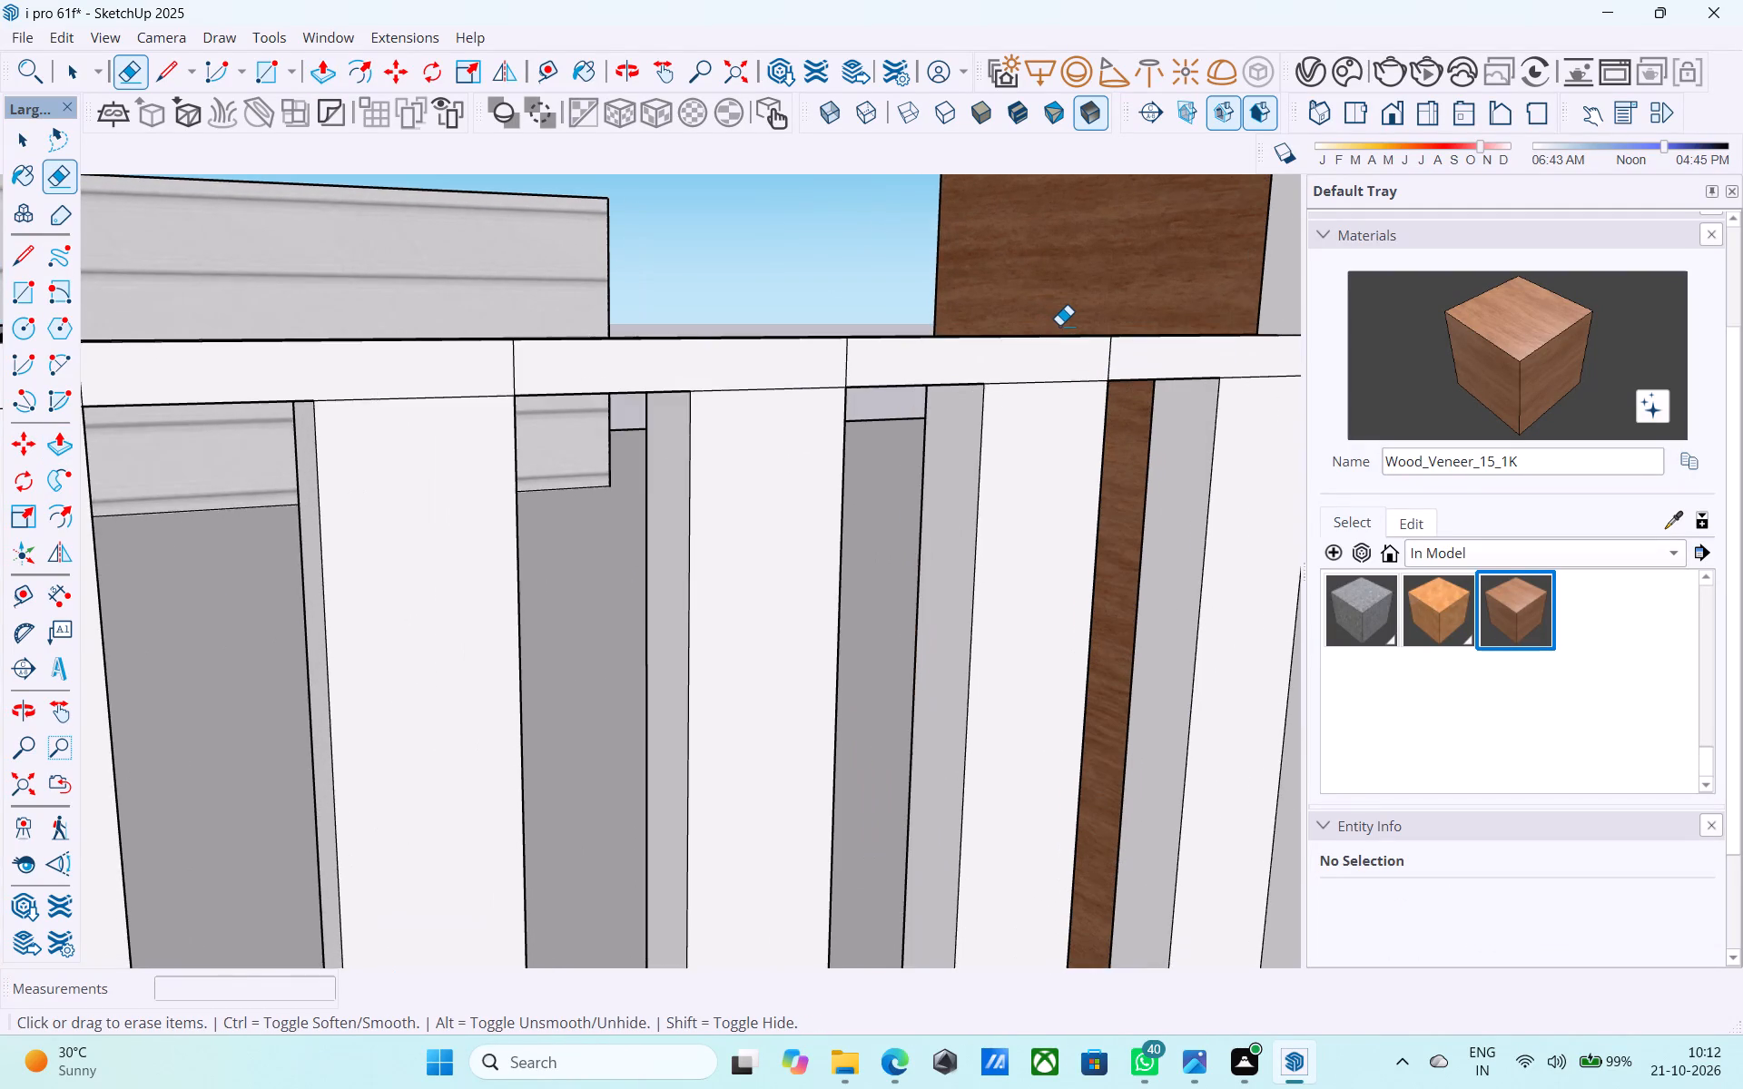
scroll(1060, 328, "down", 3)
key("ctrl+s")
scroll(1061, 329, "up", 7)
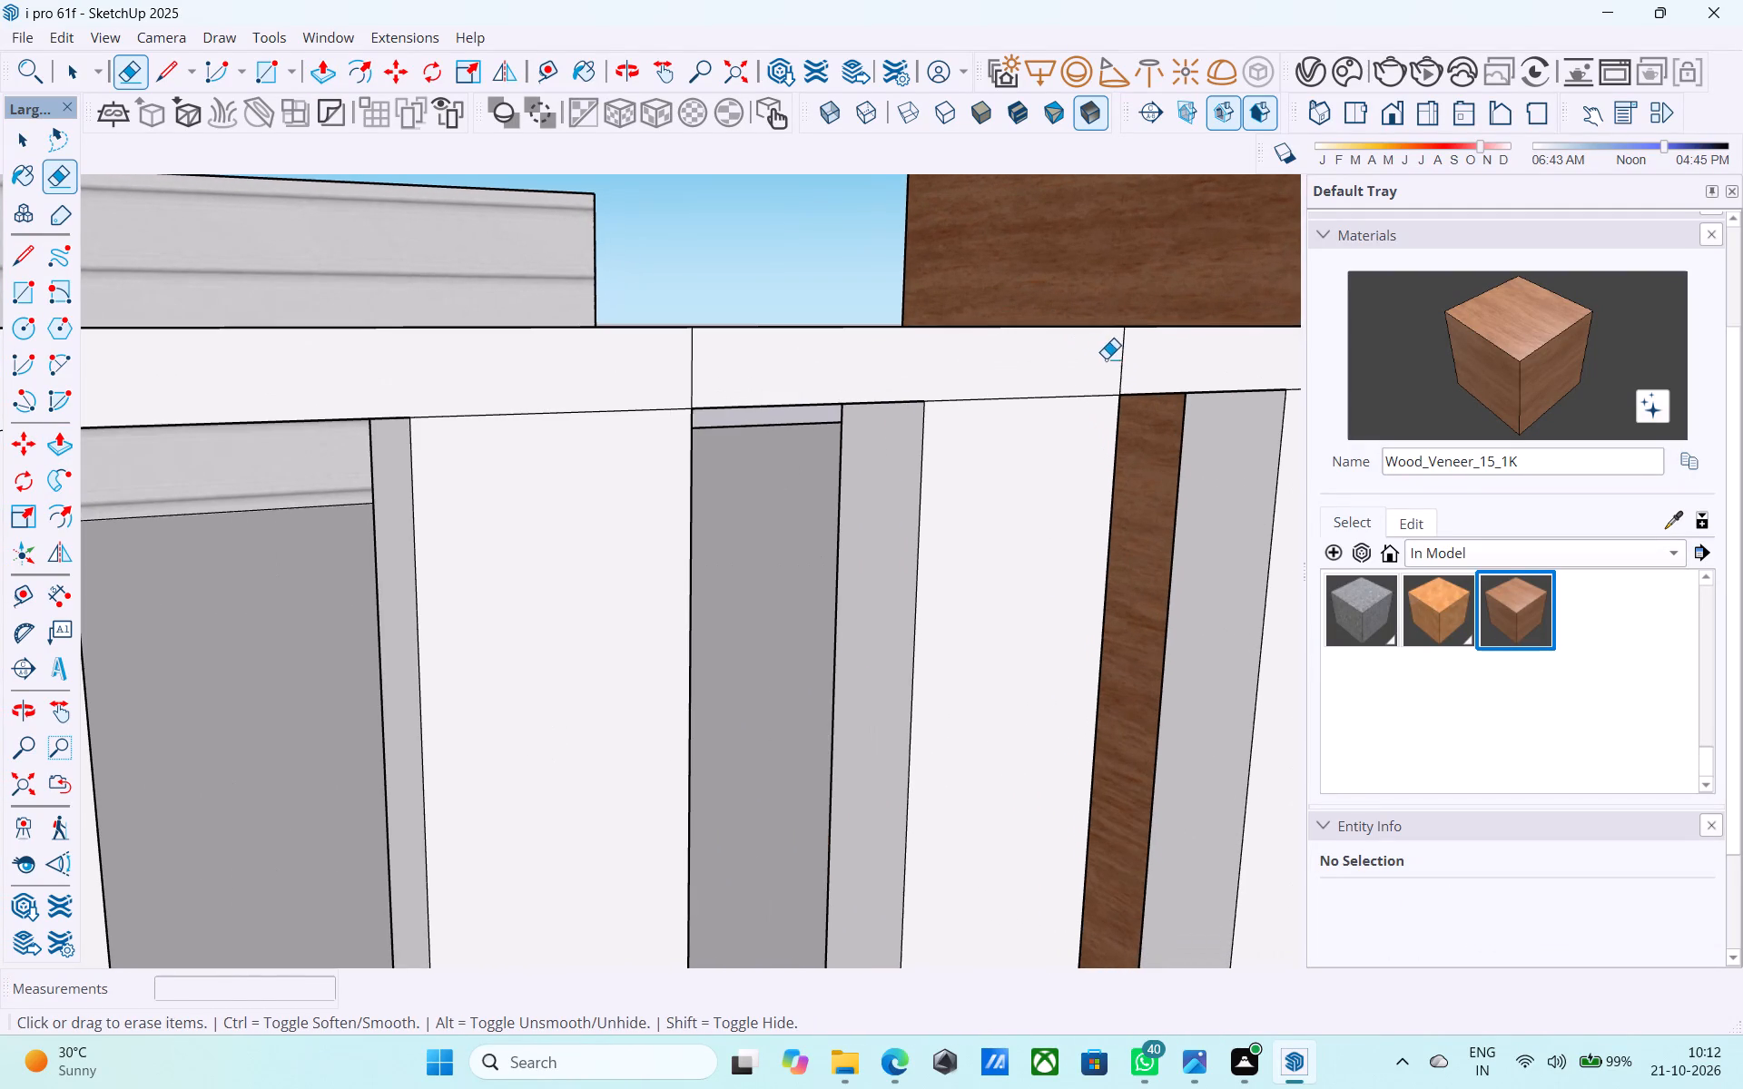
left_click_drag(1108, 358, 1137, 361)
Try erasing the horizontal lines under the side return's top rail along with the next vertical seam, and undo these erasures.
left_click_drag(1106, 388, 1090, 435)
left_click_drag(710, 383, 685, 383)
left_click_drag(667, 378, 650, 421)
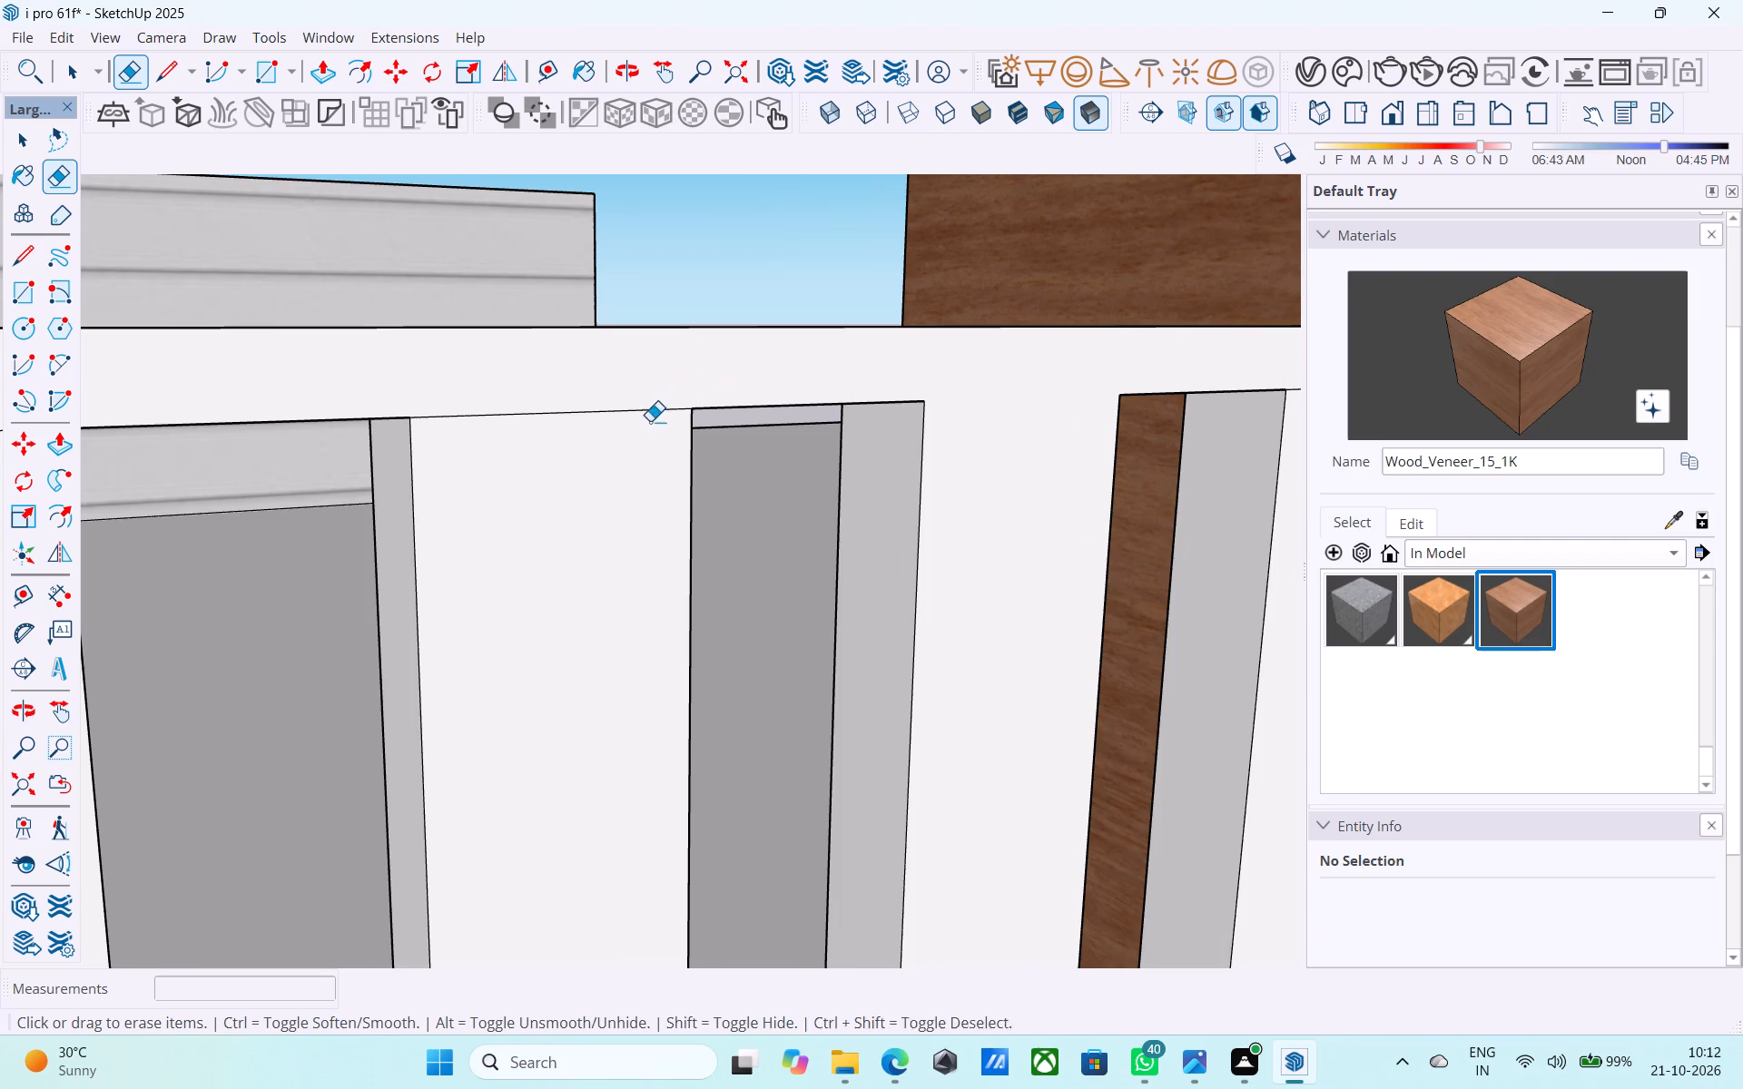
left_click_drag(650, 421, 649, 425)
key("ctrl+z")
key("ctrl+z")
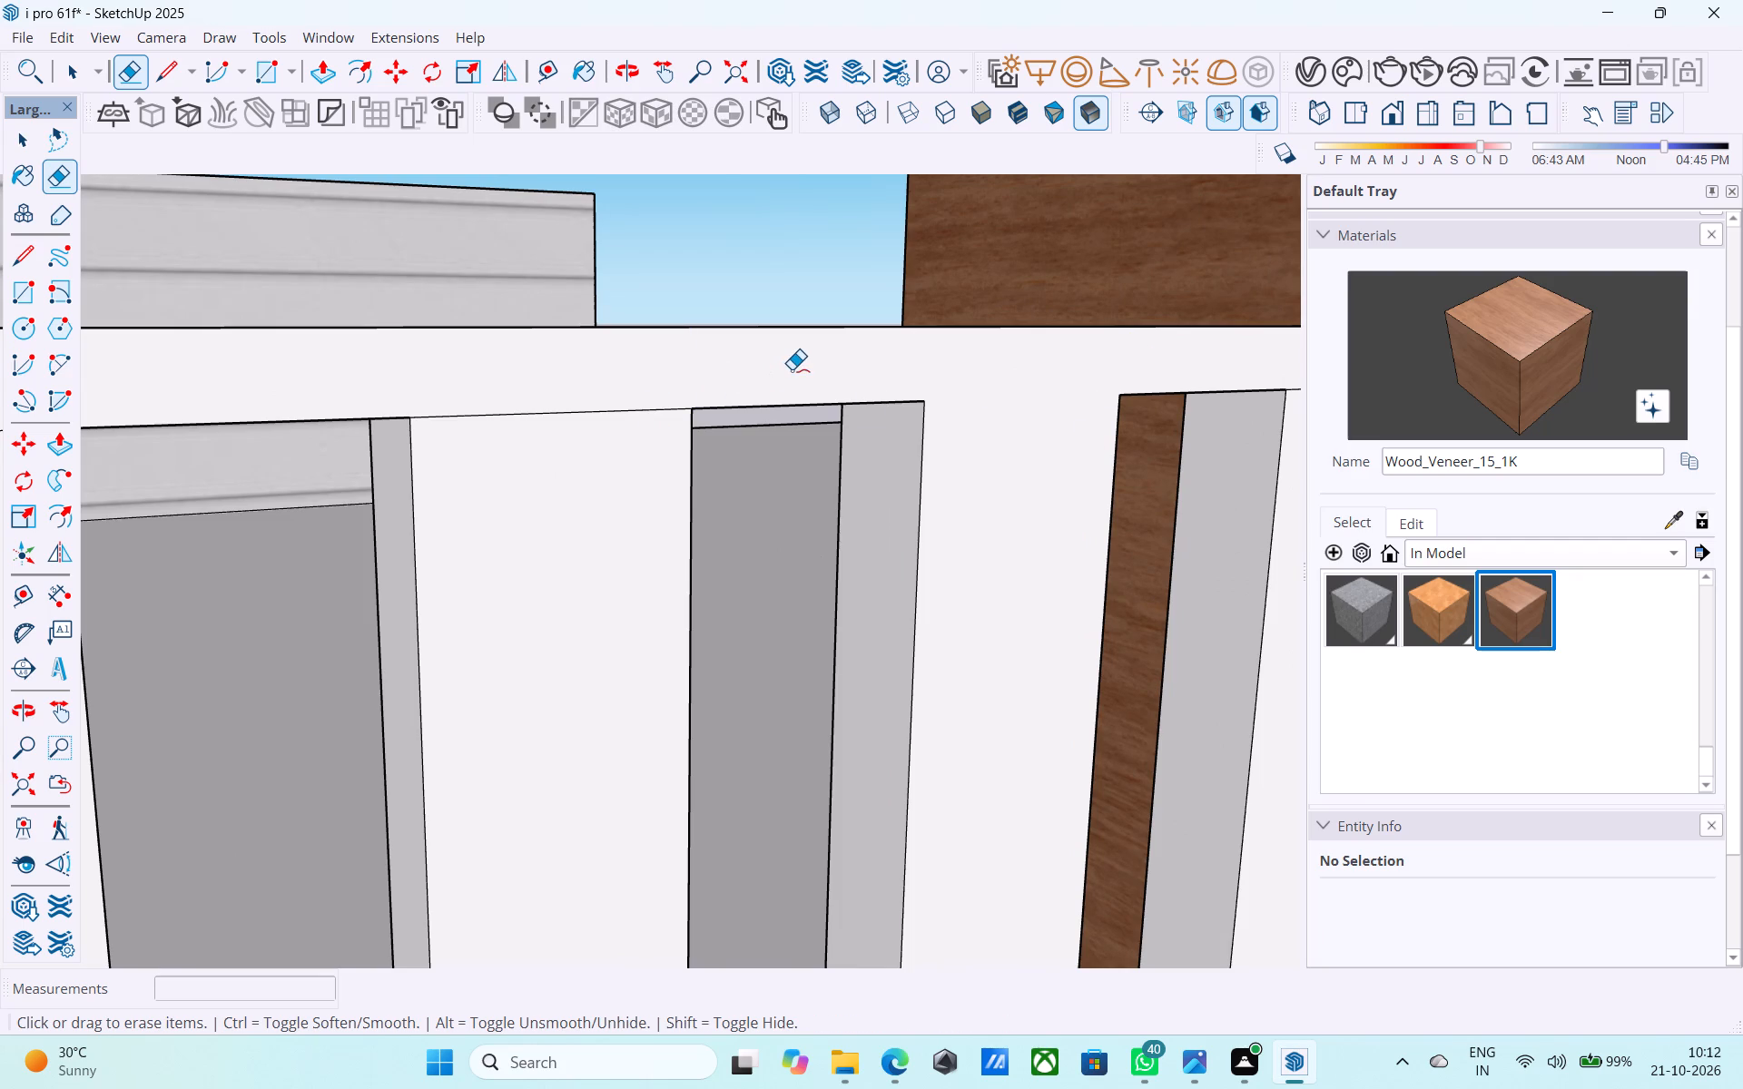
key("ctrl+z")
Erase the three remaining vertical seams on the side return's top rail, working toward the front corner.
left_click_drag(715, 375, 678, 373)
scroll(865, 328, "down", 6)
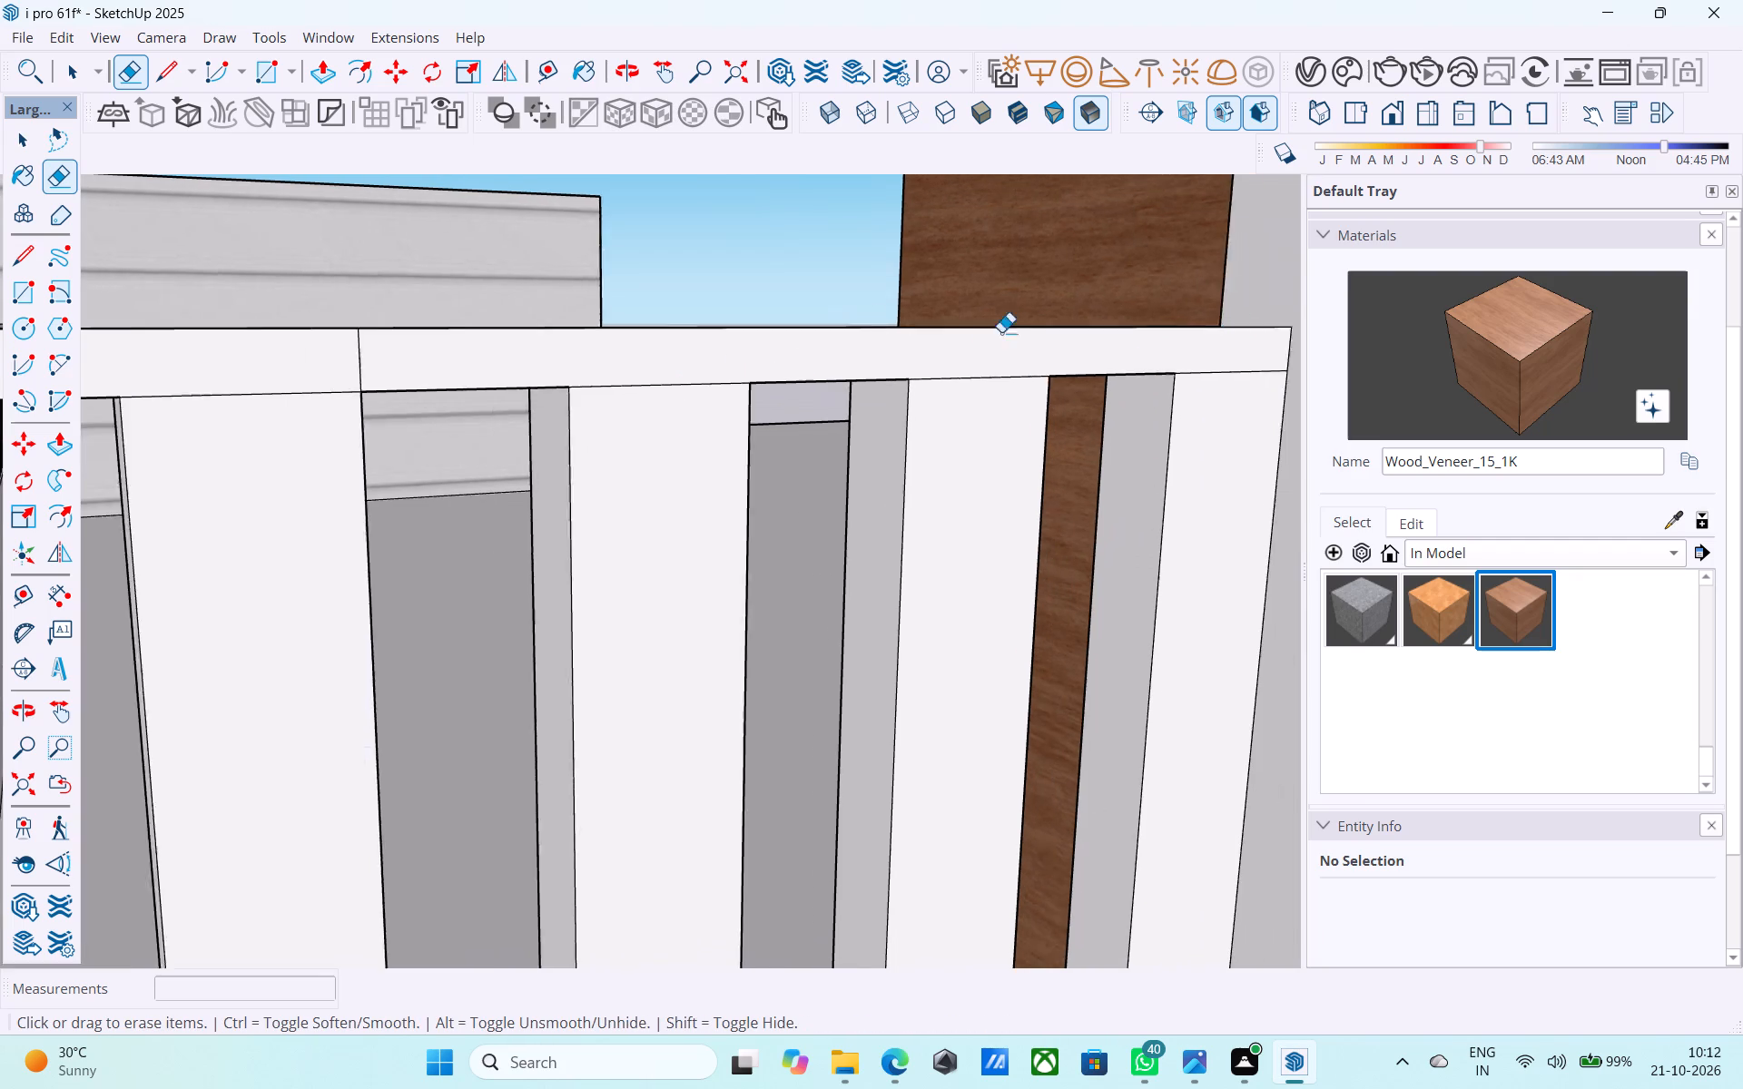
scroll(909, 358, "down", 1)
left_click_drag(517, 358, 525, 358)
scroll(568, 397, "down", 4)
scroll(490, 388, "up", 3)
scroll(397, 388, "up", 6)
left_click(451, 380)
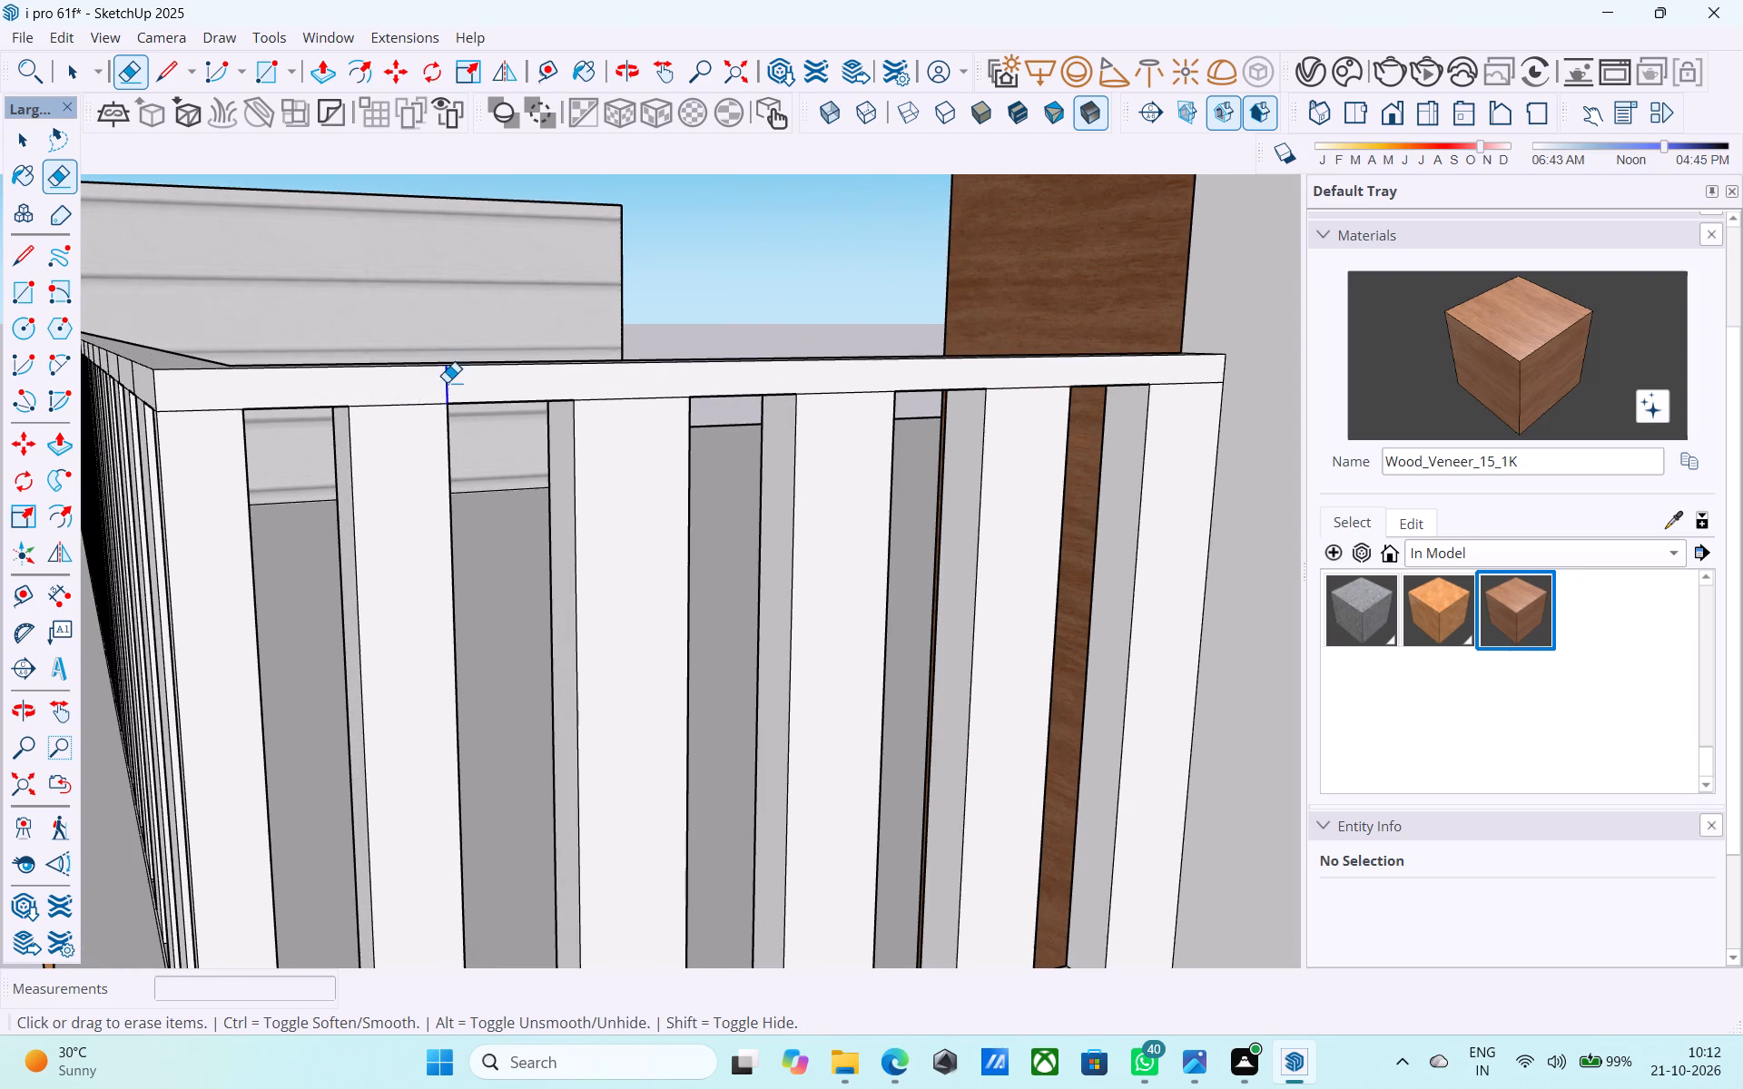
Erase the three vertical seams nearest the corner on the top rail of the parapet front.
scroll(732, 375, "down", 5)
middle_click_drag(562, 388, 943, 378)
scroll(1083, 350, "down", 5)
scroll(532, 412, "up", 10)
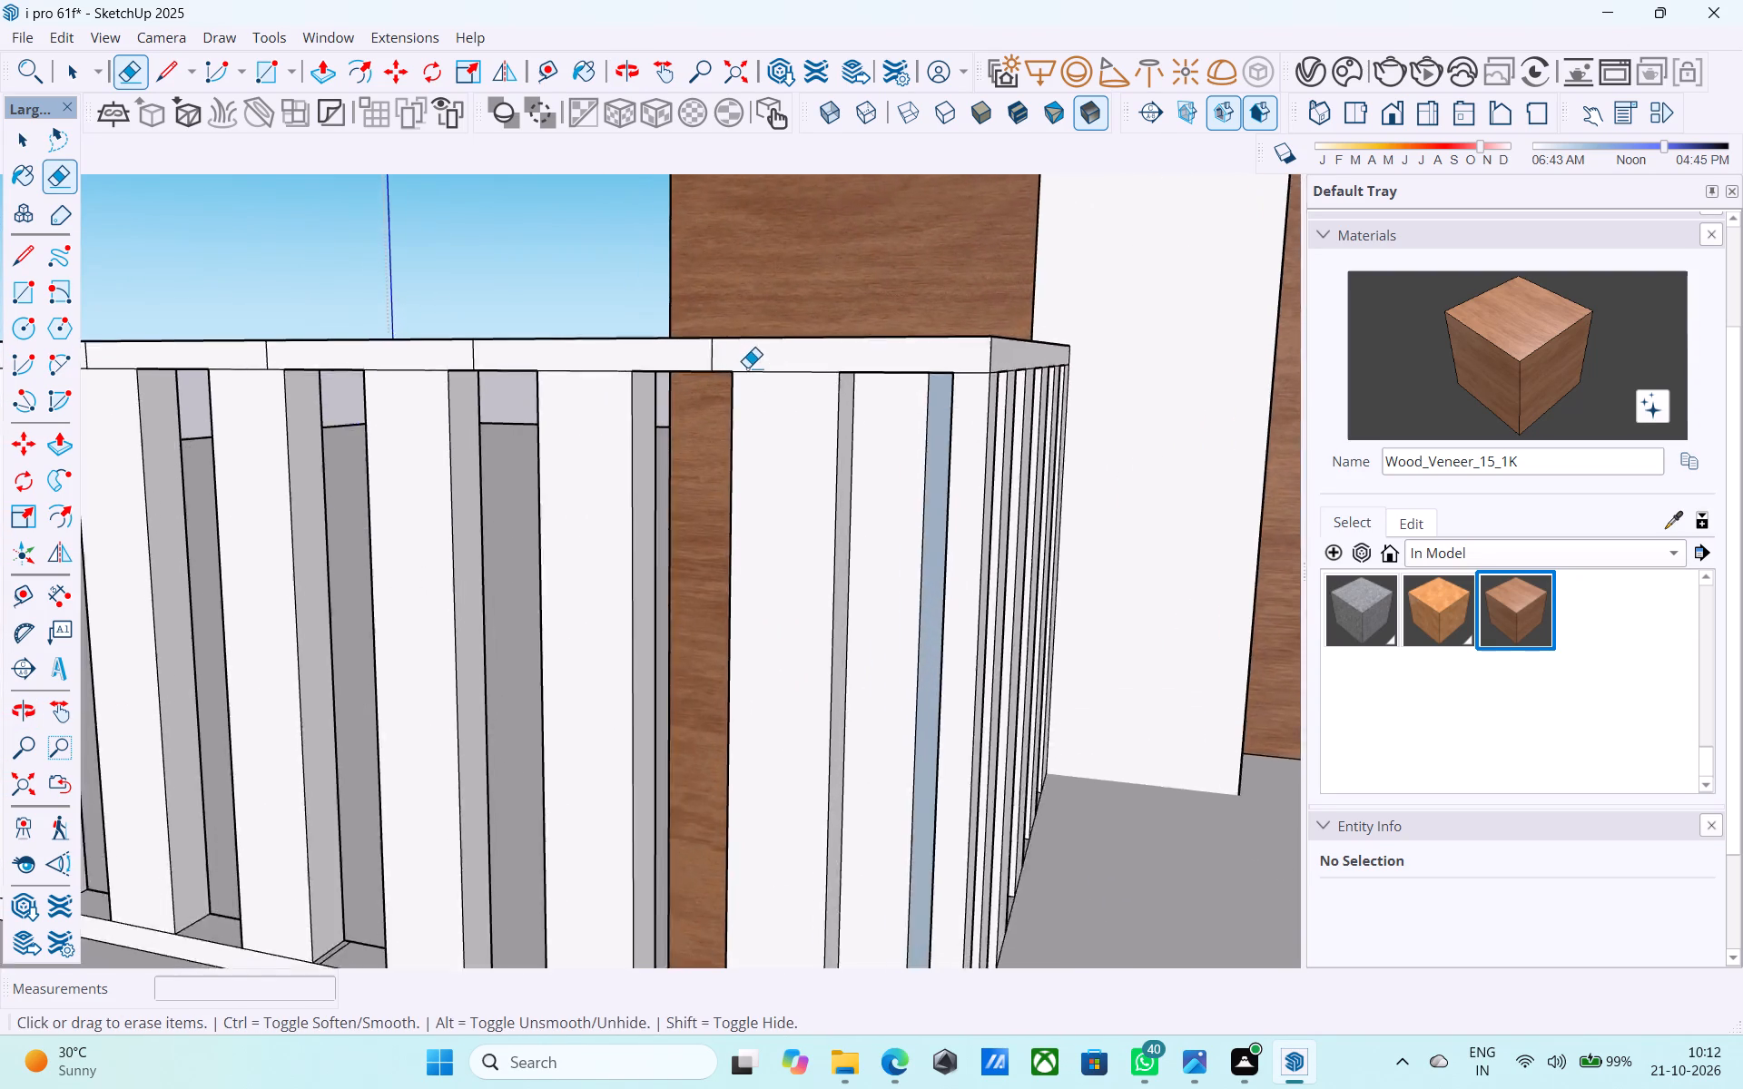
scroll(747, 368, "up", 5)
left_click_drag(683, 349, 664, 350)
scroll(1191, 310, "down", 6)
scroll(836, 337, "up", 6)
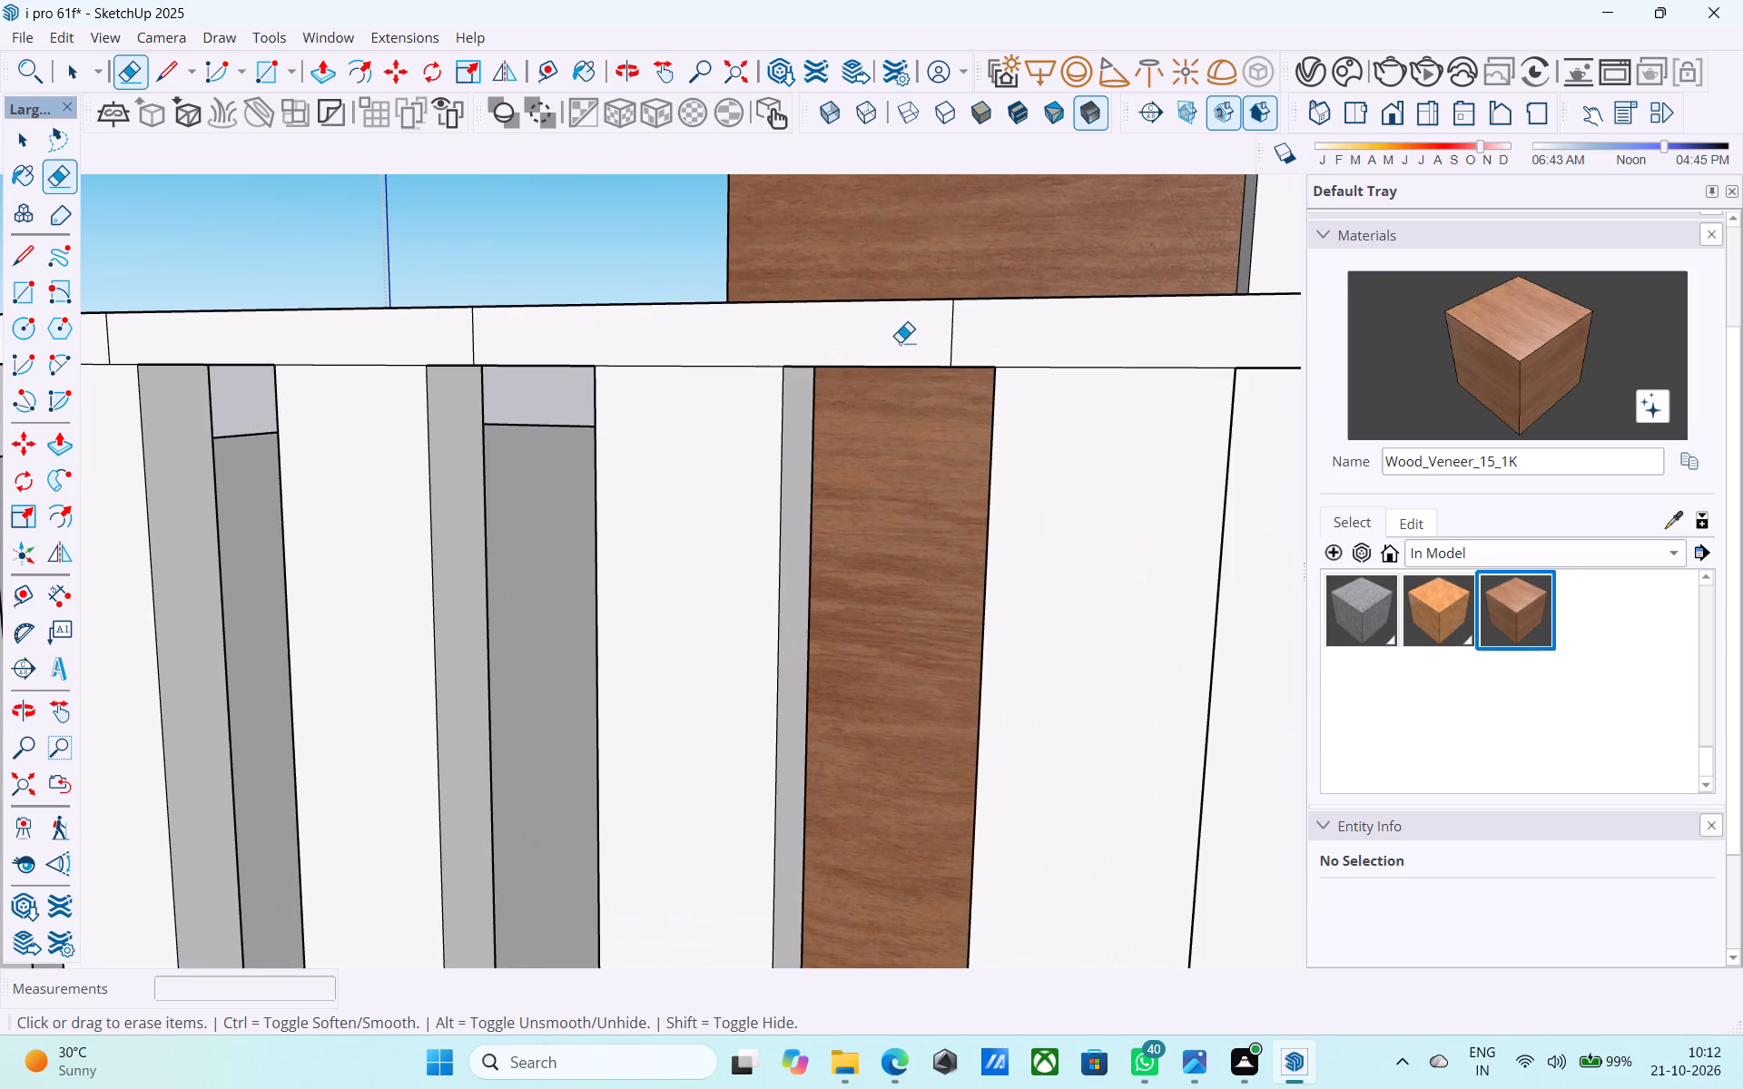
left_click_drag(915, 342, 969, 342)
left_click_drag(485, 338, 438, 341)
Erase the next four vertical seams on the parapet front's top rail, moving away from the corner.
scroll(1102, 322, "down", 6)
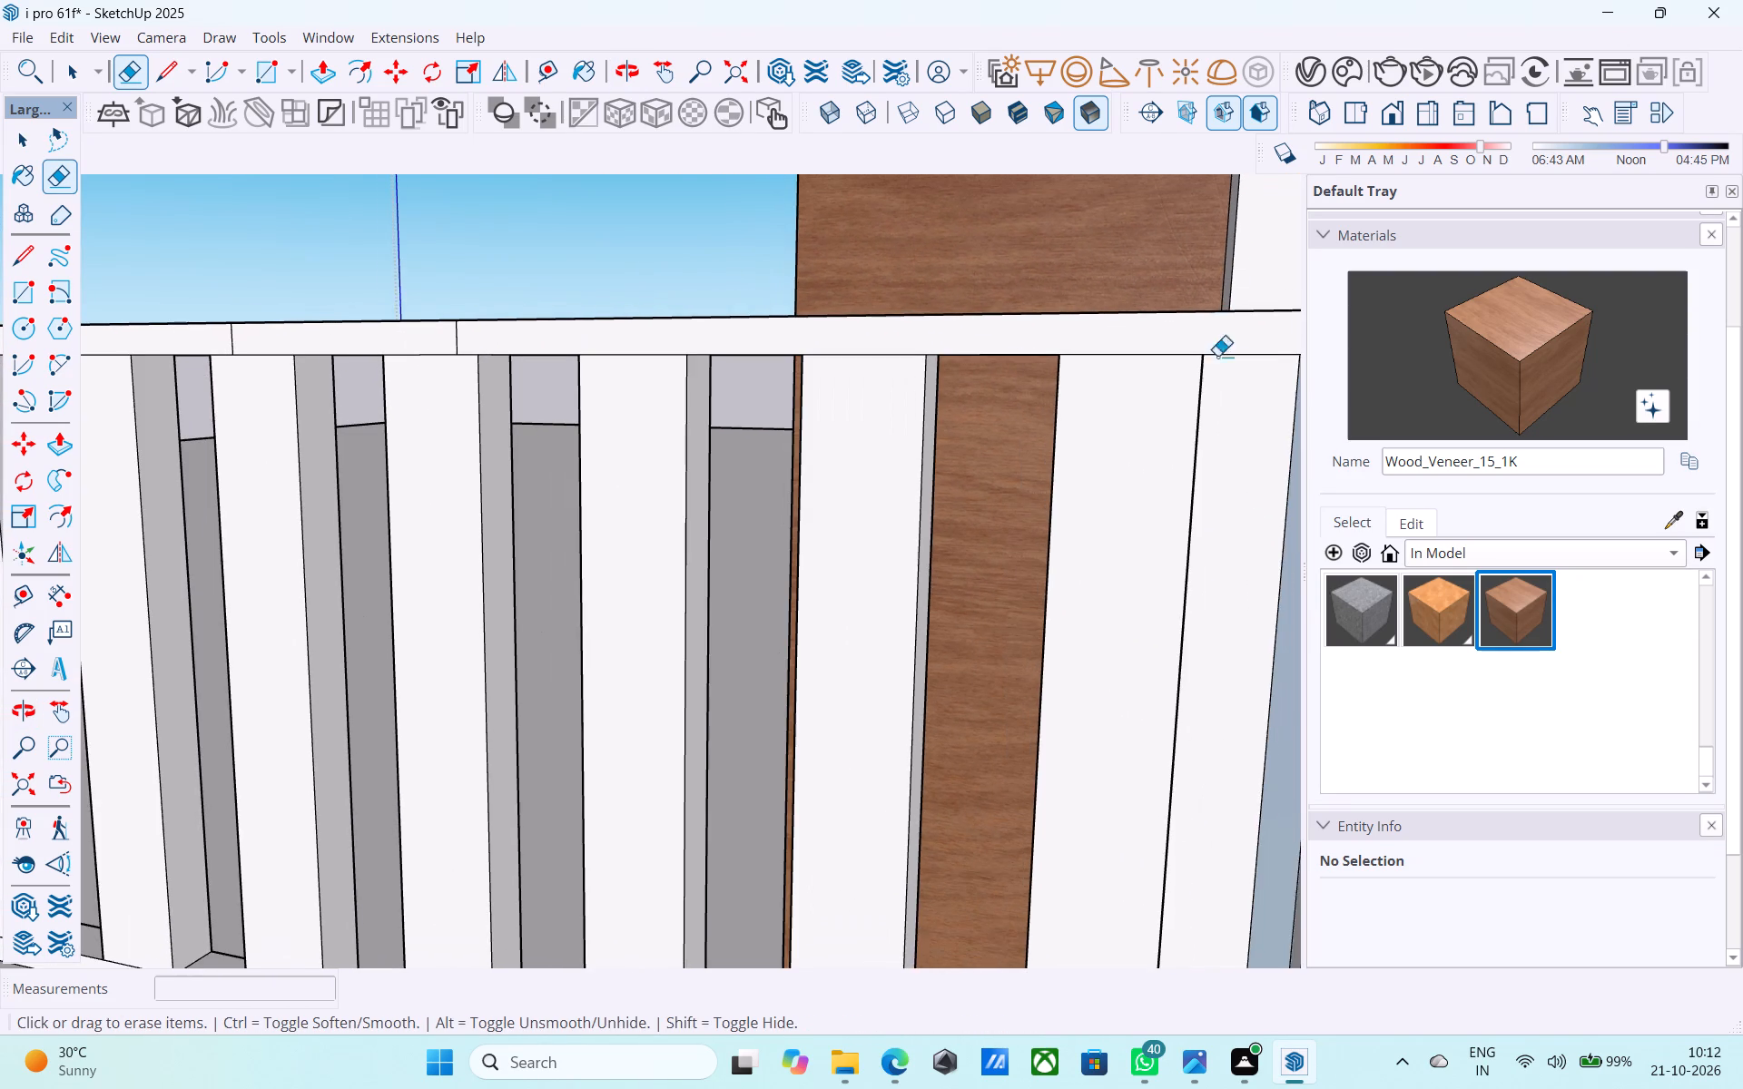
scroll(468, 342, "up", 2)
left_click(455, 338)
scroll(1025, 303, "down", 6)
scroll(421, 332, "up", 7)
left_click_drag(594, 335, 585, 335)
scroll(1013, 276, "down", 6)
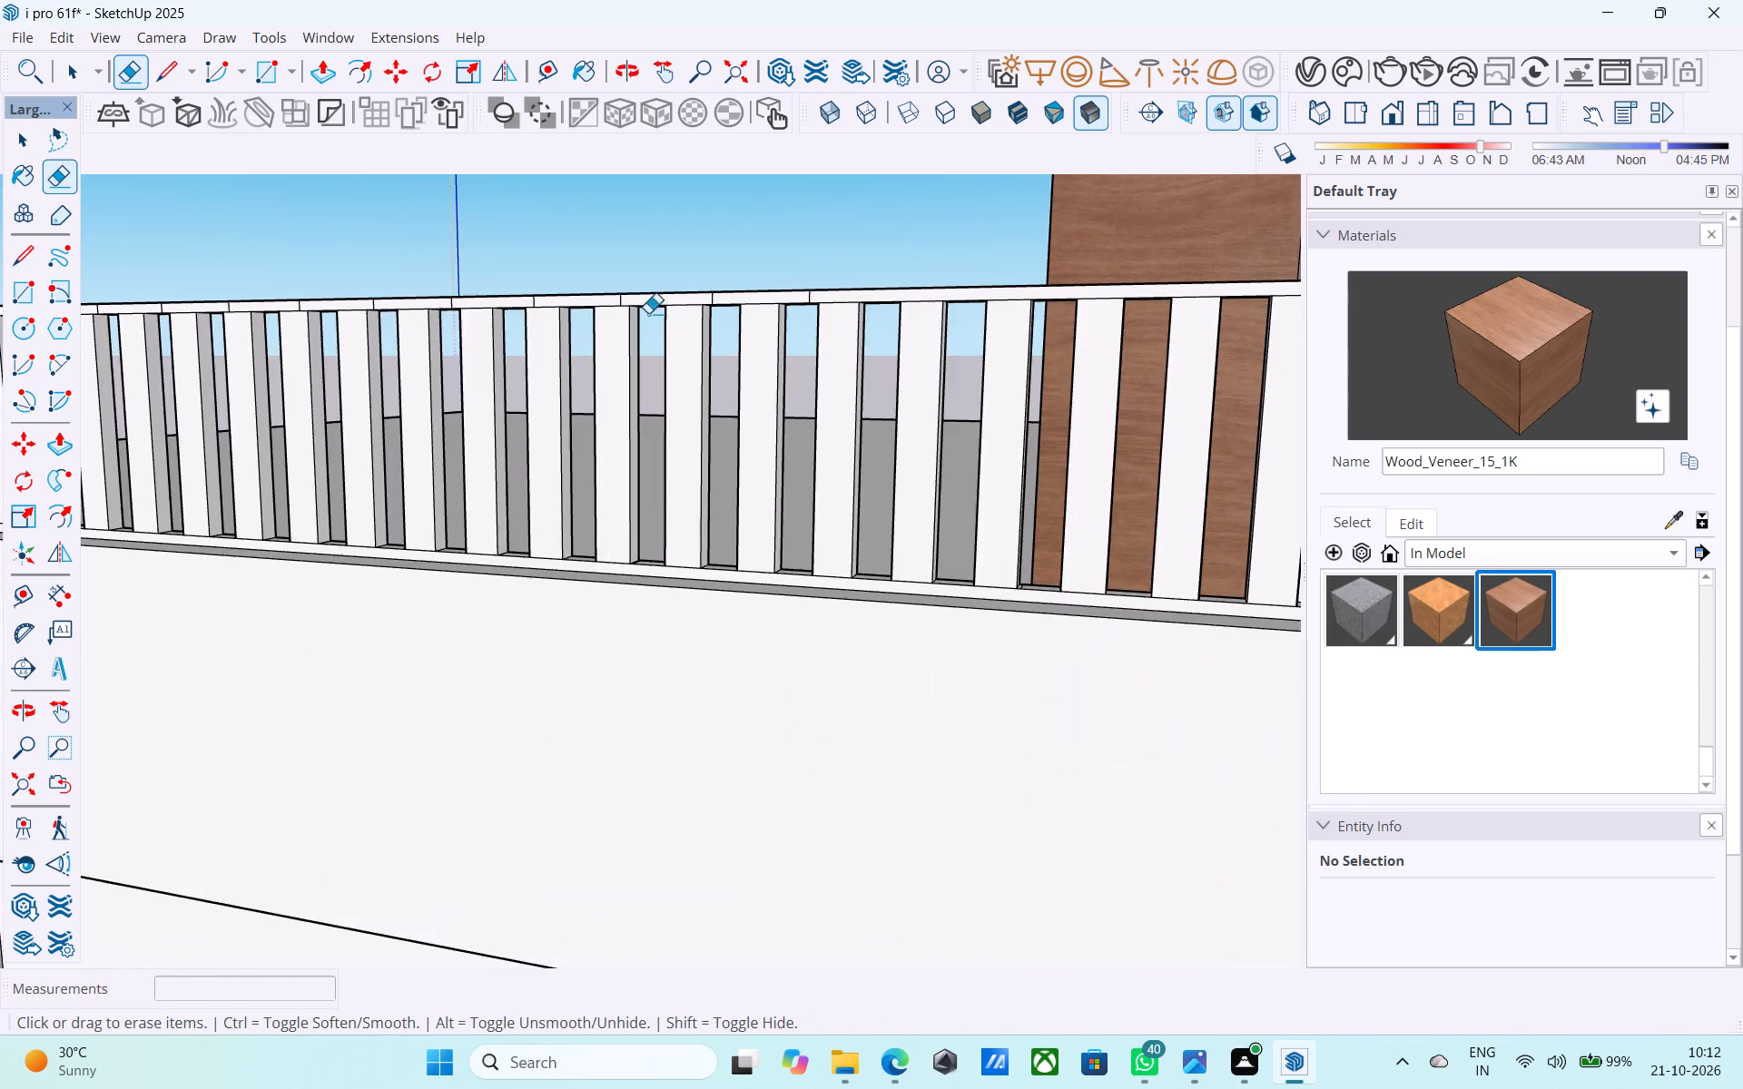
scroll(647, 299, "up", 7)
scroll(569, 311, "down", 5)
scroll(810, 318, "up", 5)
scroll(808, 305, "down", 6)
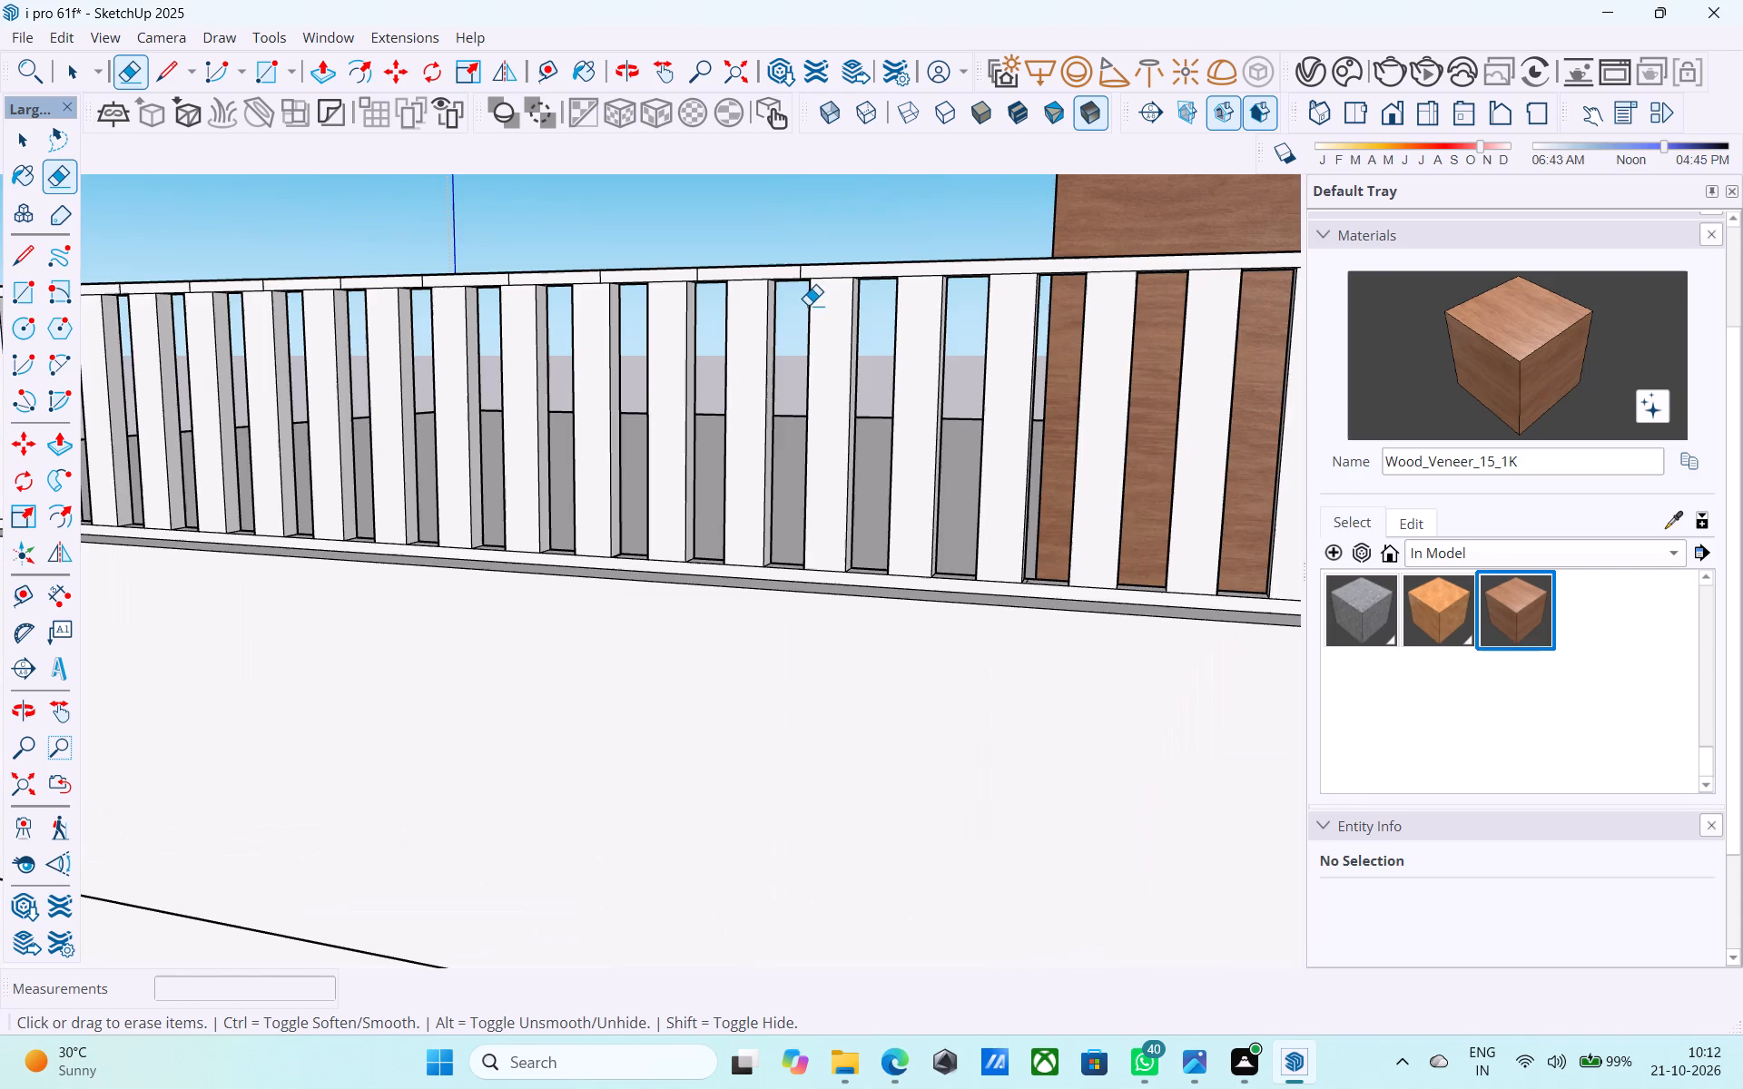
middle_click_drag(834, 251, 759, 308)
scroll(820, 249, "up", 3)
scroll(813, 258, "down", 2)
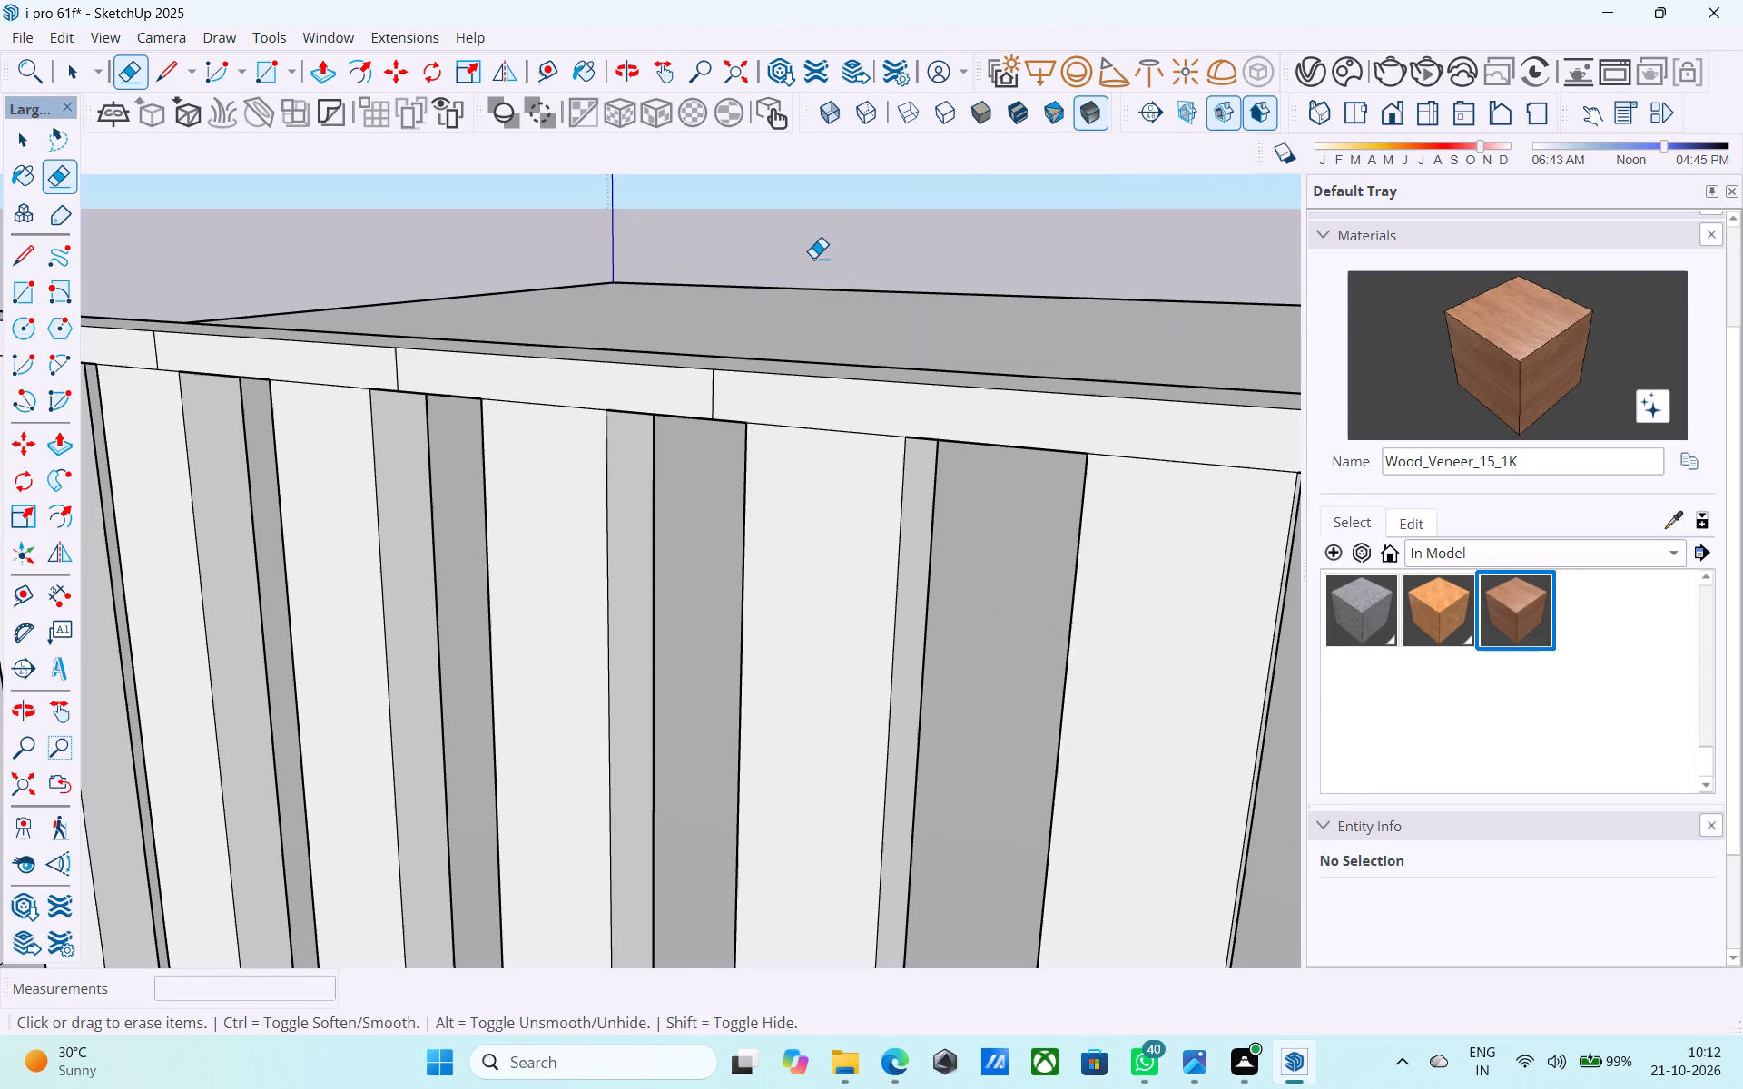
left_click_drag(718, 403, 708, 404)
left_click_drag(390, 372, 399, 370)
Erase the next two vertical seams on the front top rail, continuing away from the corner.
scroll(831, 290, "down", 6)
middle_click_drag(690, 300, 648, 299)
scroll(649, 299, "up", 6)
scroll(333, 296, "down", 3)
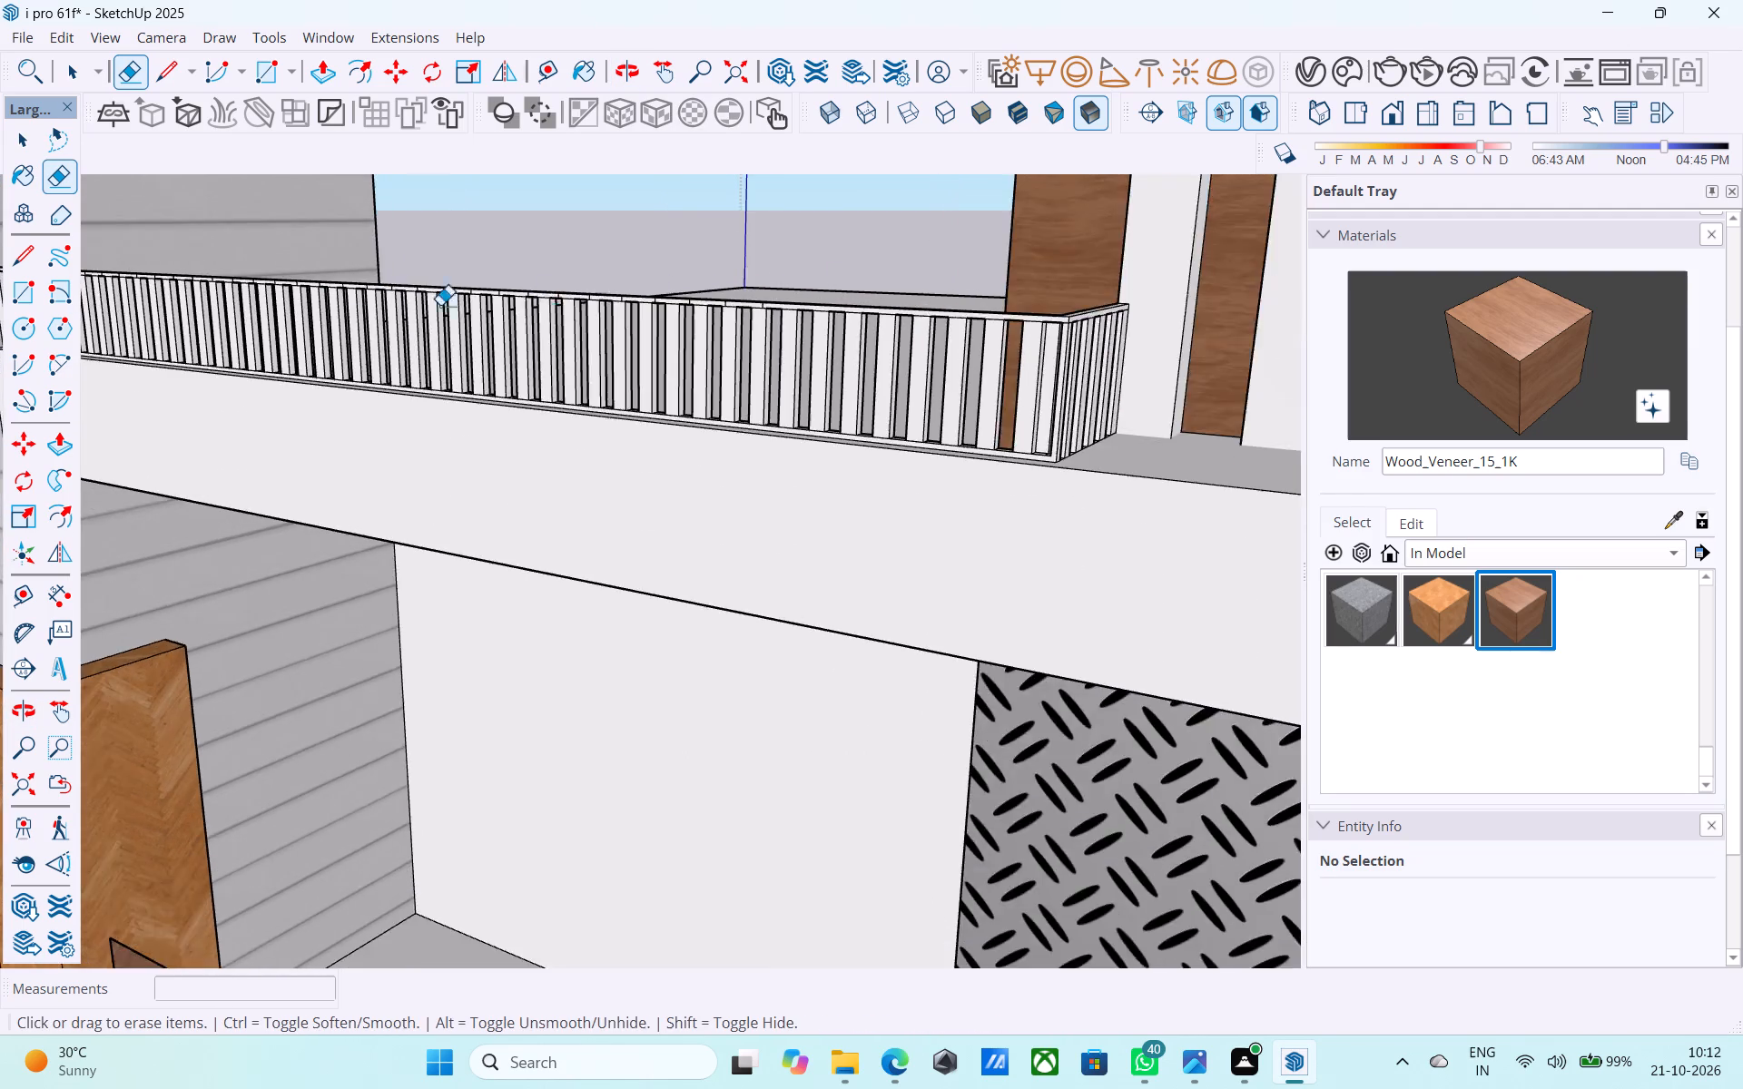
scroll(675, 298, "up", 3)
scroll(814, 305, "up", 18)
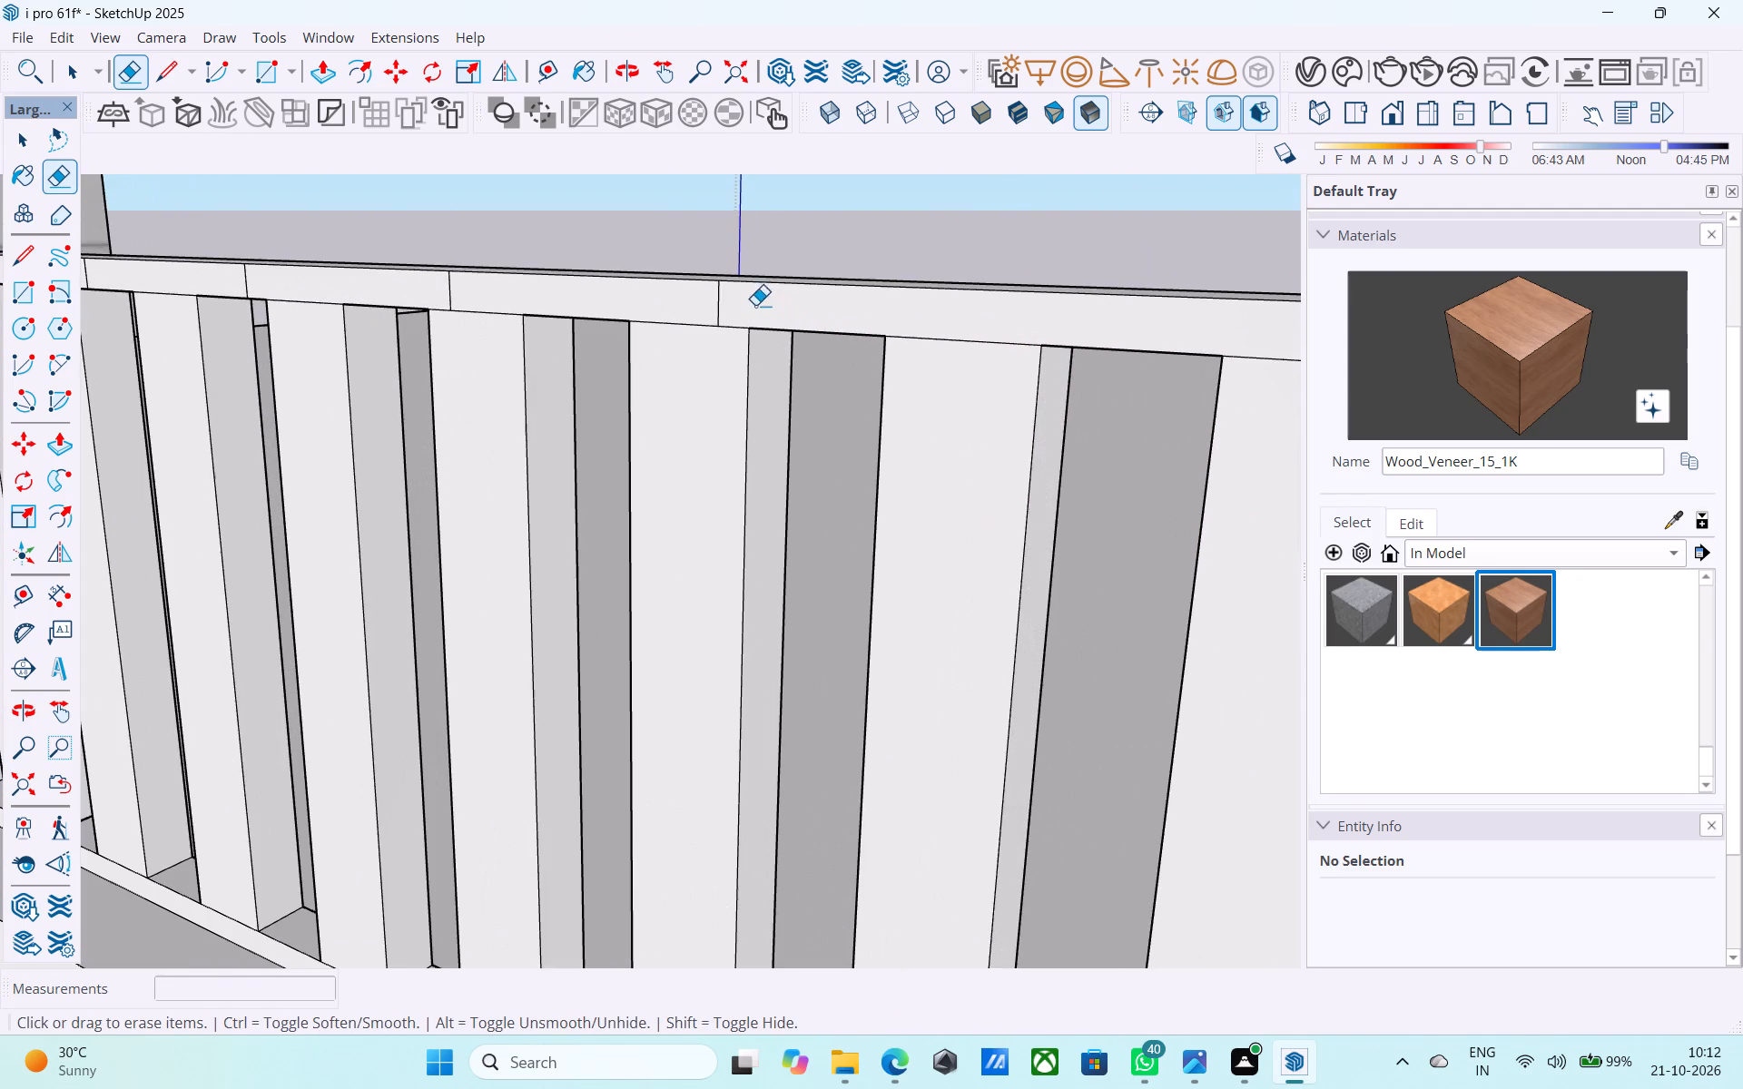
left_click_drag(731, 296, 721, 297)
scroll(938, 318, "down", 7)
scroll(708, 298, "up", 7)
left_click_drag(586, 313, 580, 313)
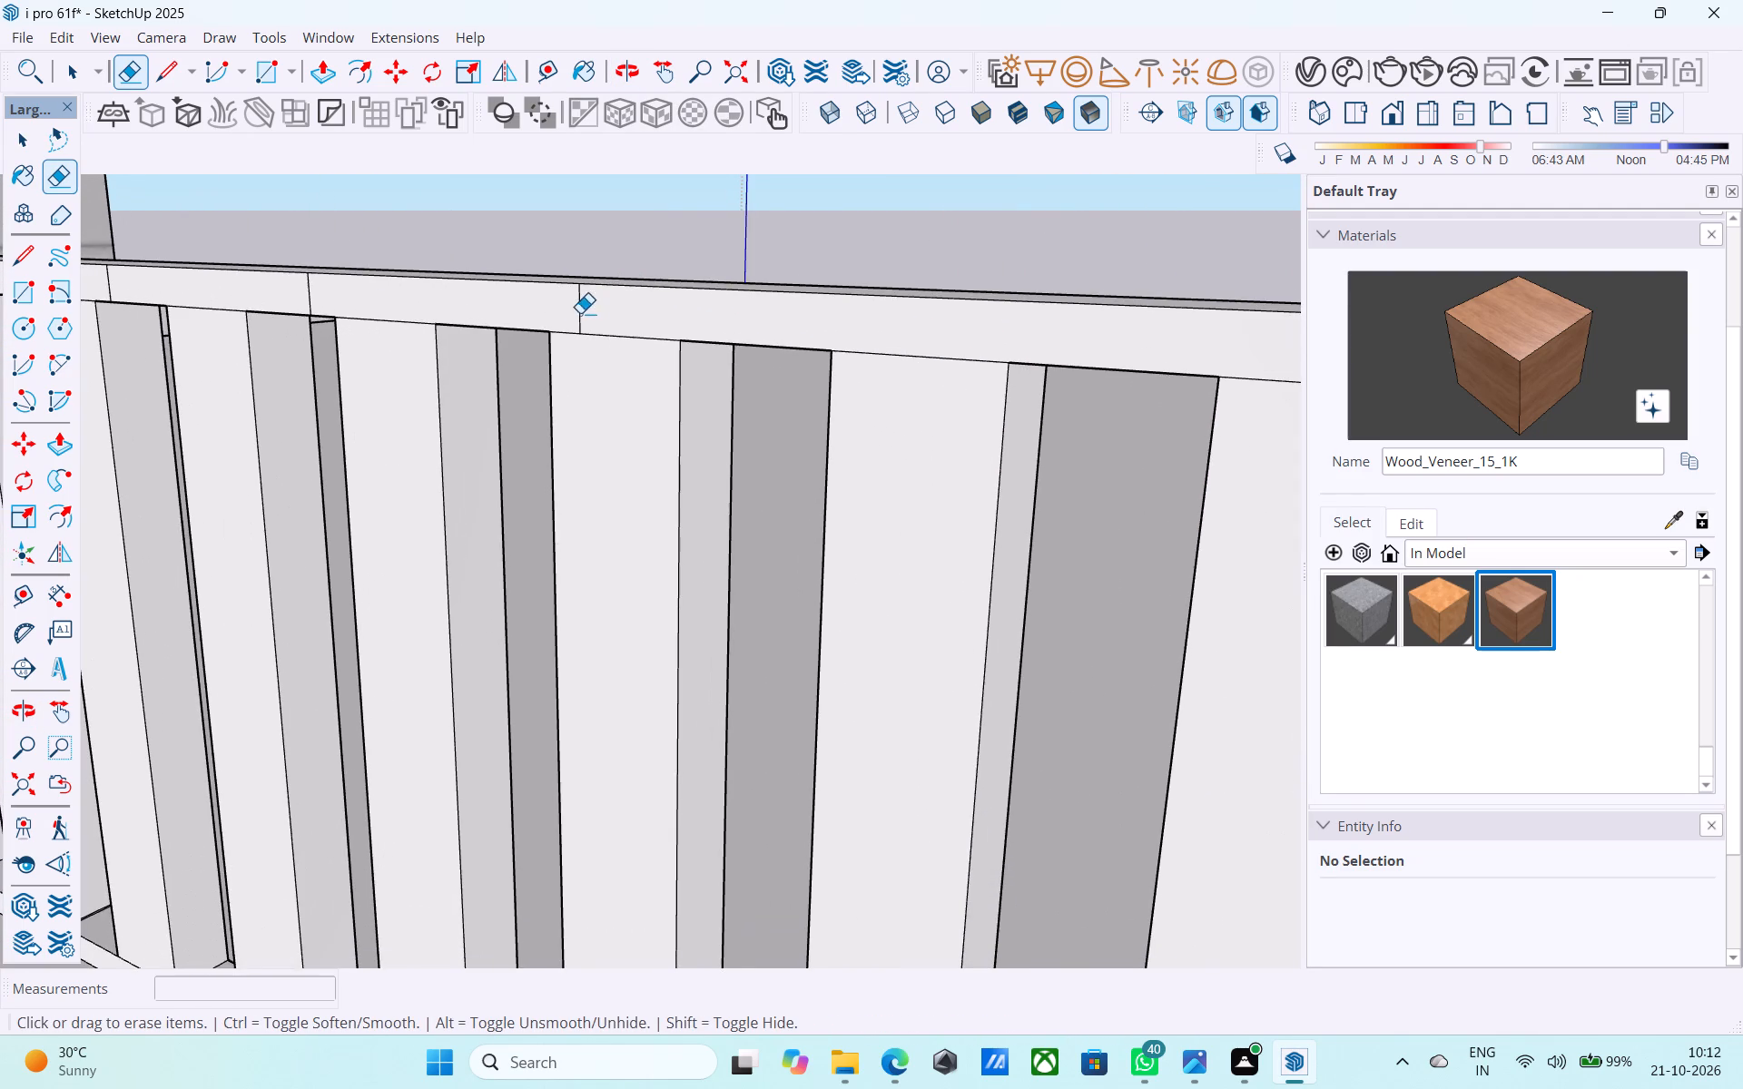
left_click_drag(580, 313, 562, 316)
Erase two more vertical seams on the front top rail, continuing toward the grey horizontally clad wall.
scroll(886, 333, "down", 5)
scroll(468, 273, "up", 6)
scroll(449, 293, "down", 10)
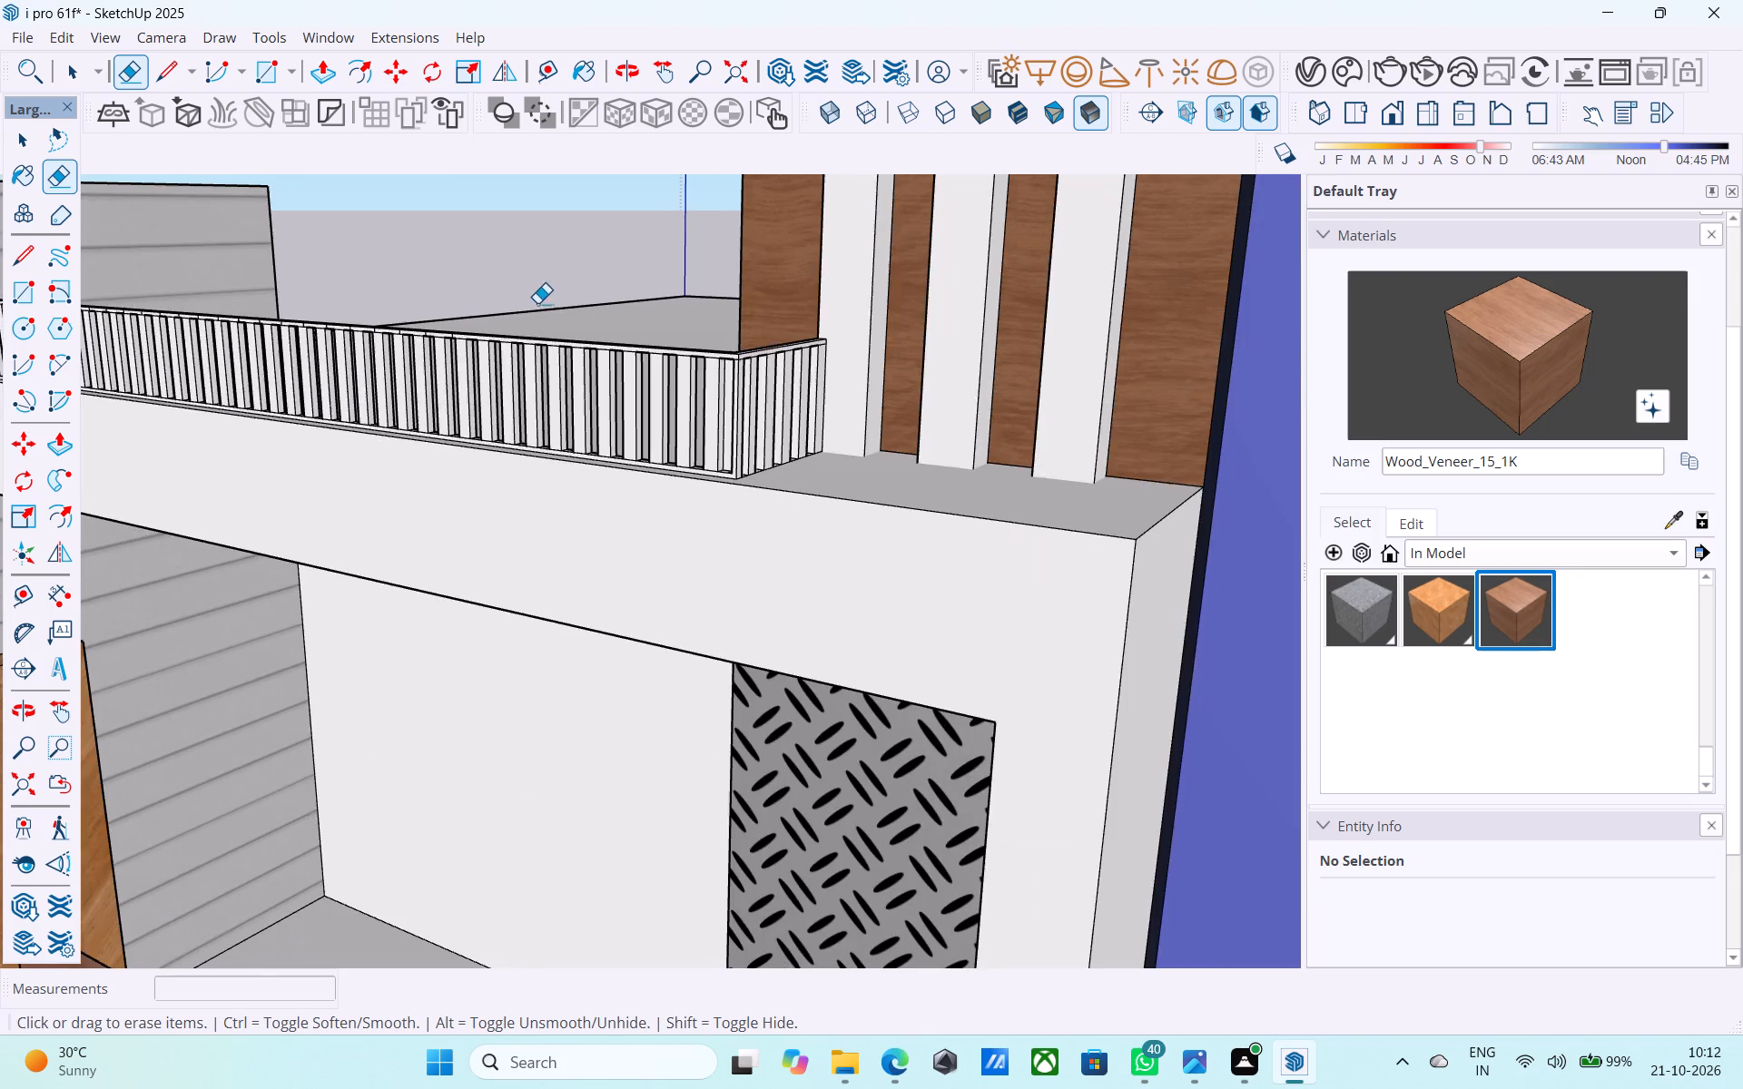
scroll(447, 312, "up", 4)
middle_click_drag(447, 312, 471, 271)
scroll(507, 275, "down", 4)
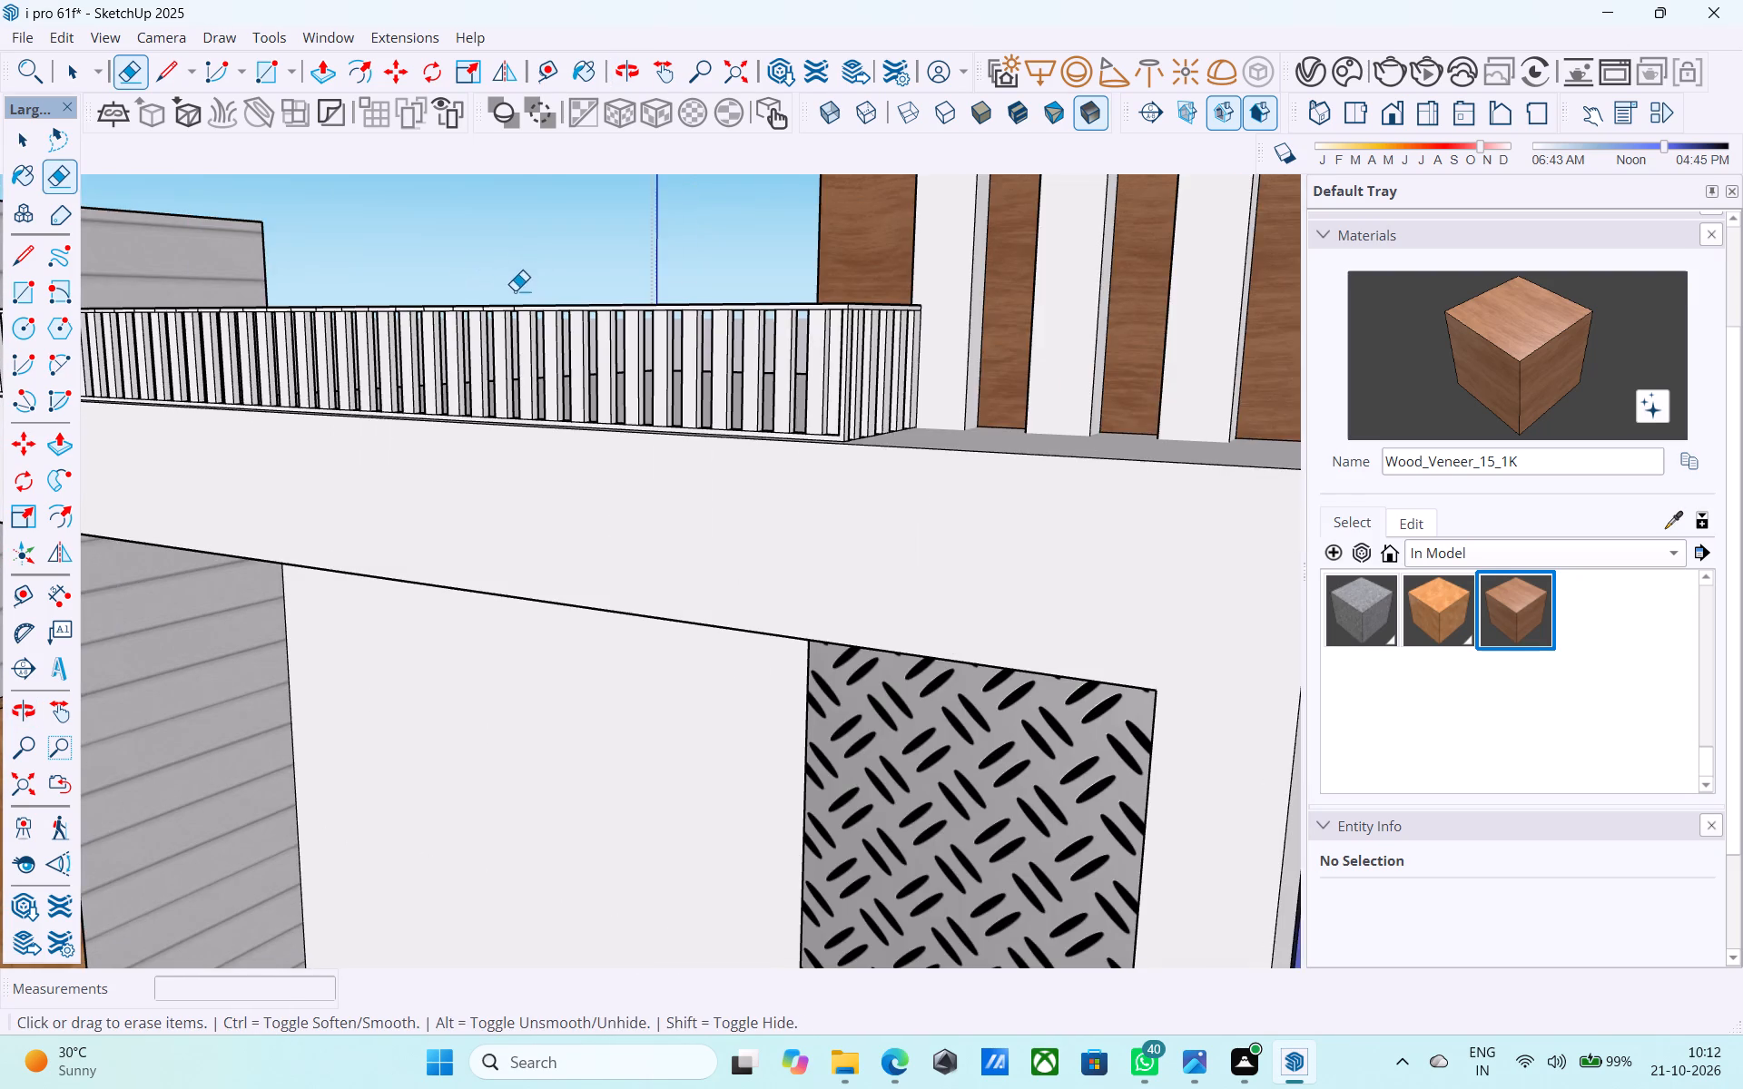
middle_click_drag(509, 290, 494, 292)
scroll(493, 299, "up", 3)
scroll(623, 341, "up", 7)
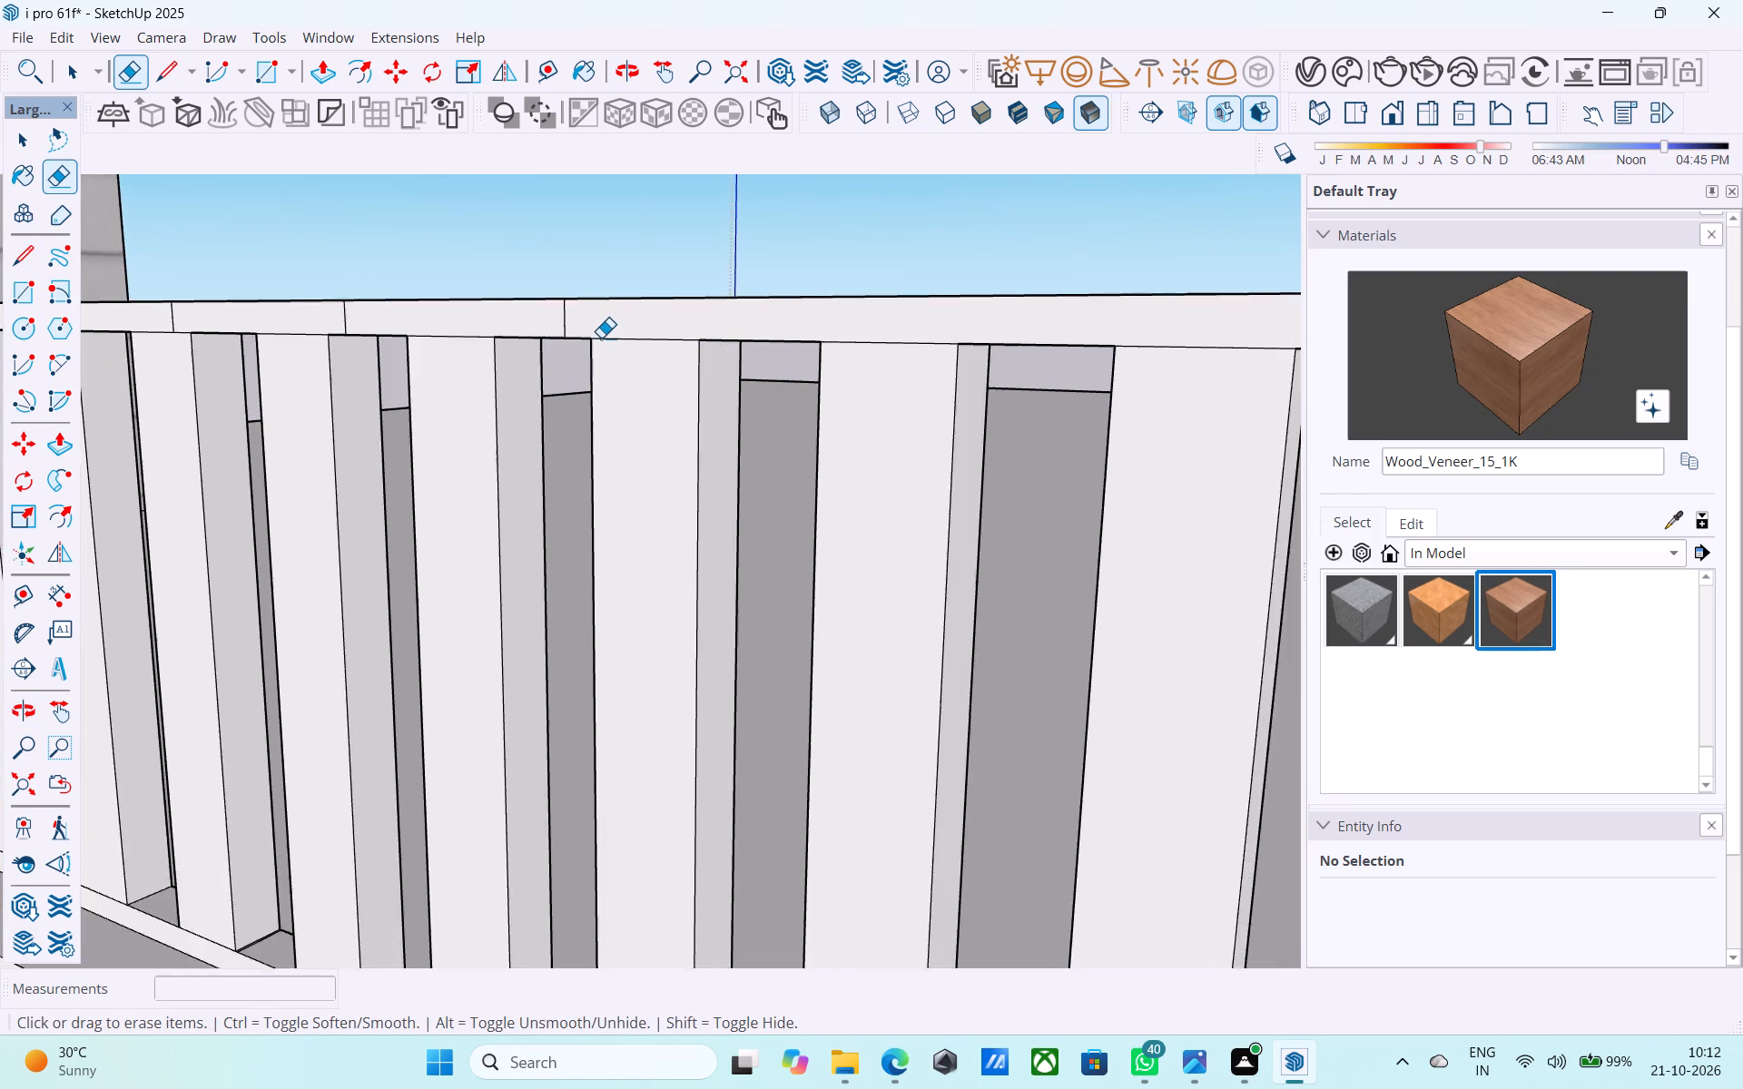
scroll(601, 338, "up", 8)
left_click(535, 302)
scroll(803, 358, "down", 10)
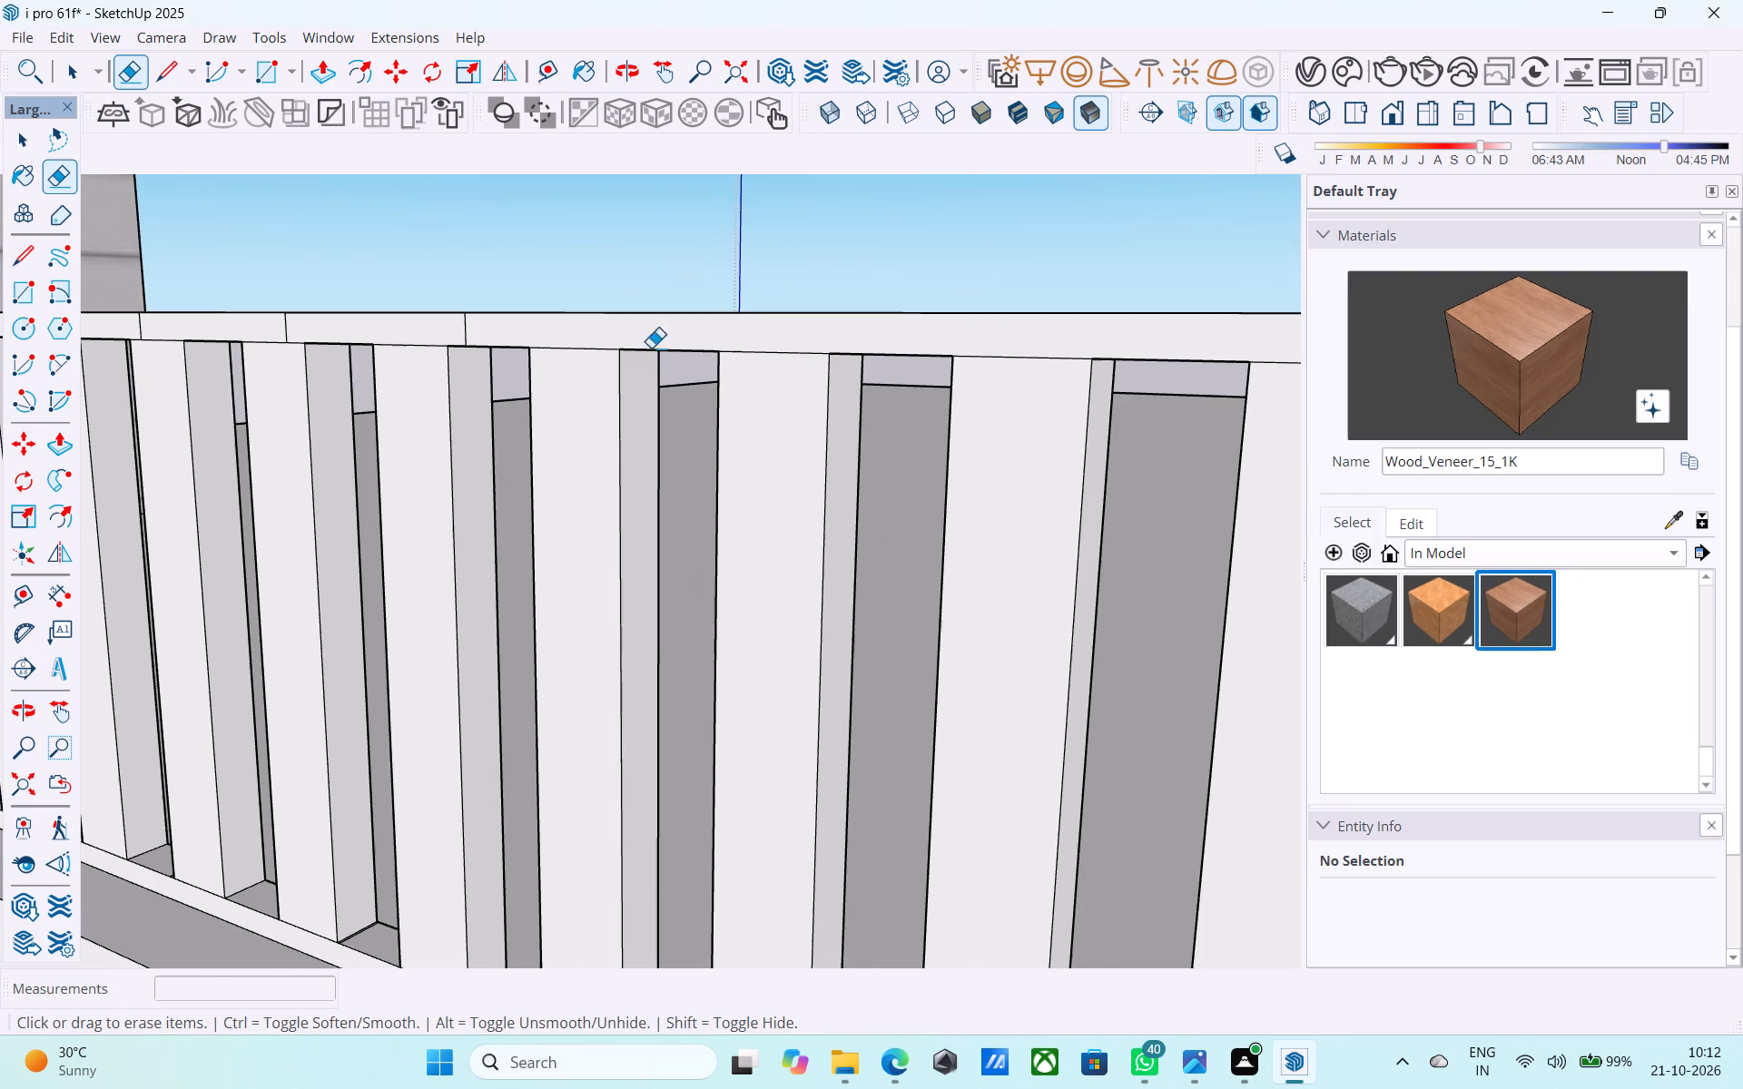
left_click_drag(461, 326, 469, 332)
Erase the next three vertical seams on the front top rail toward the grey clad wall.
scroll(861, 407, "down", 6)
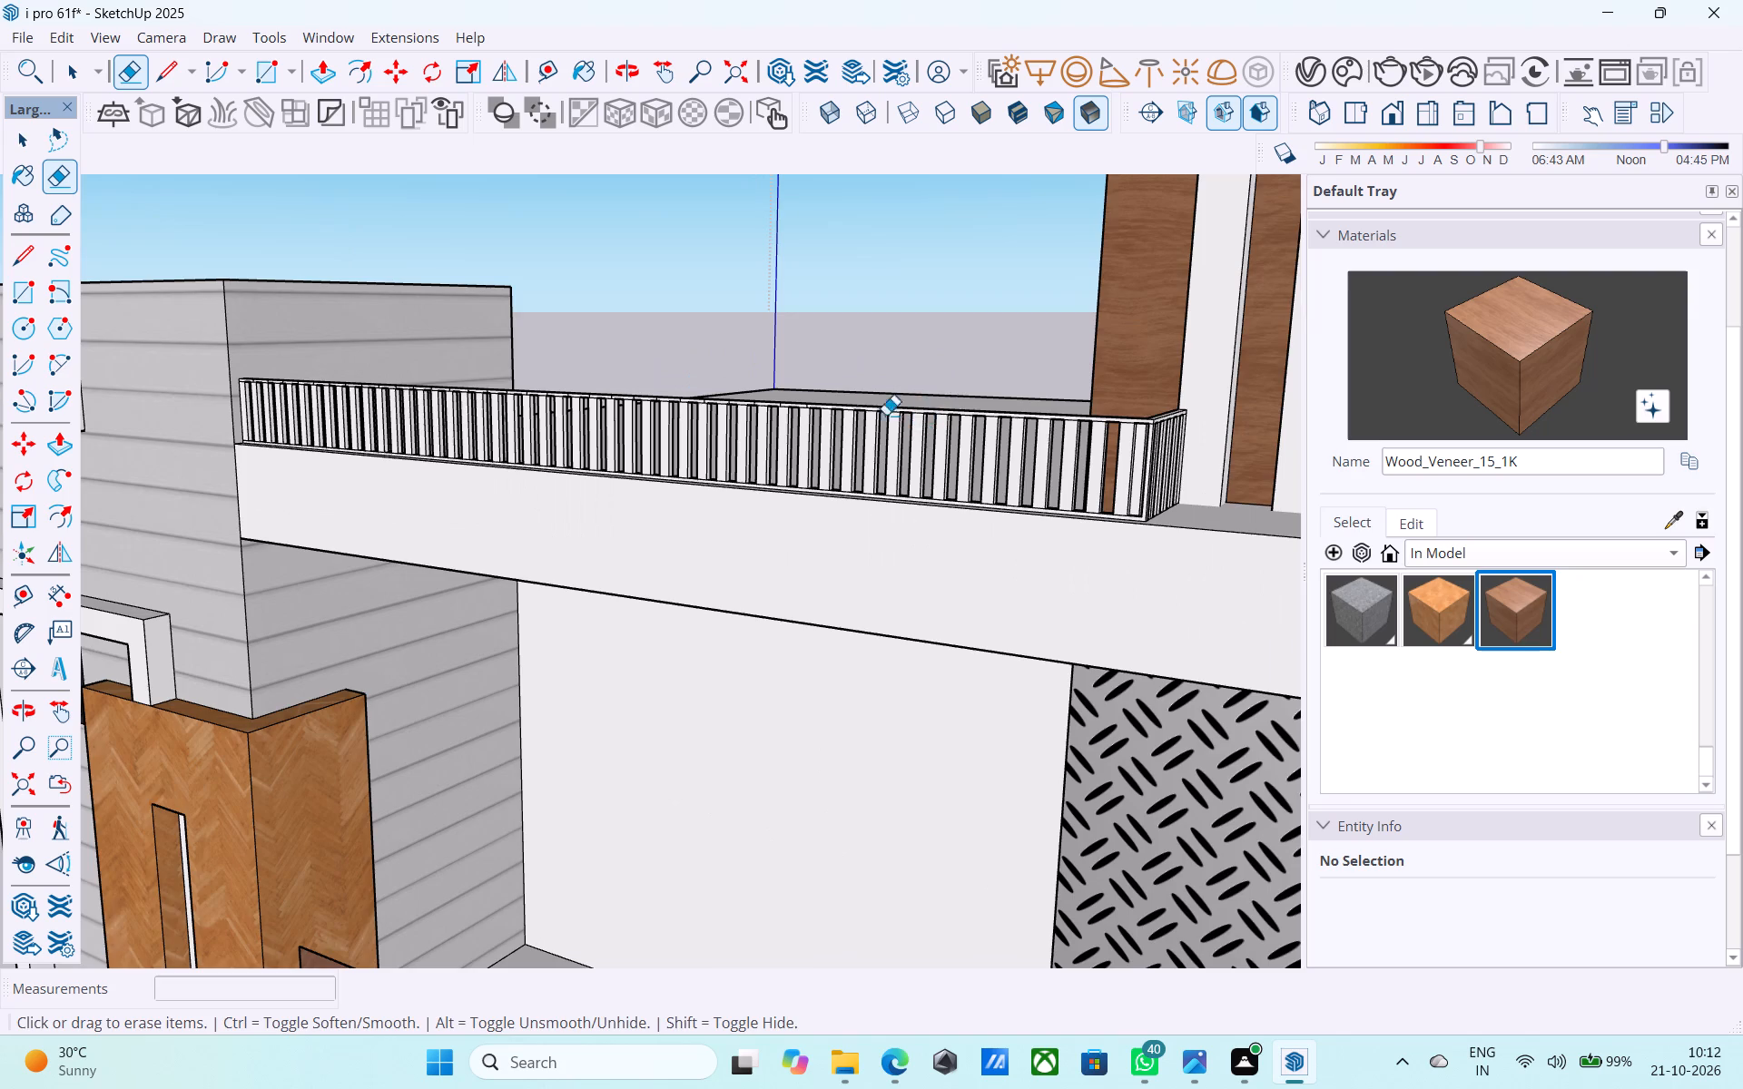
middle_click_drag(793, 391, 740, 385)
scroll(834, 303, "down", 3)
scroll(587, 355, "up", 12)
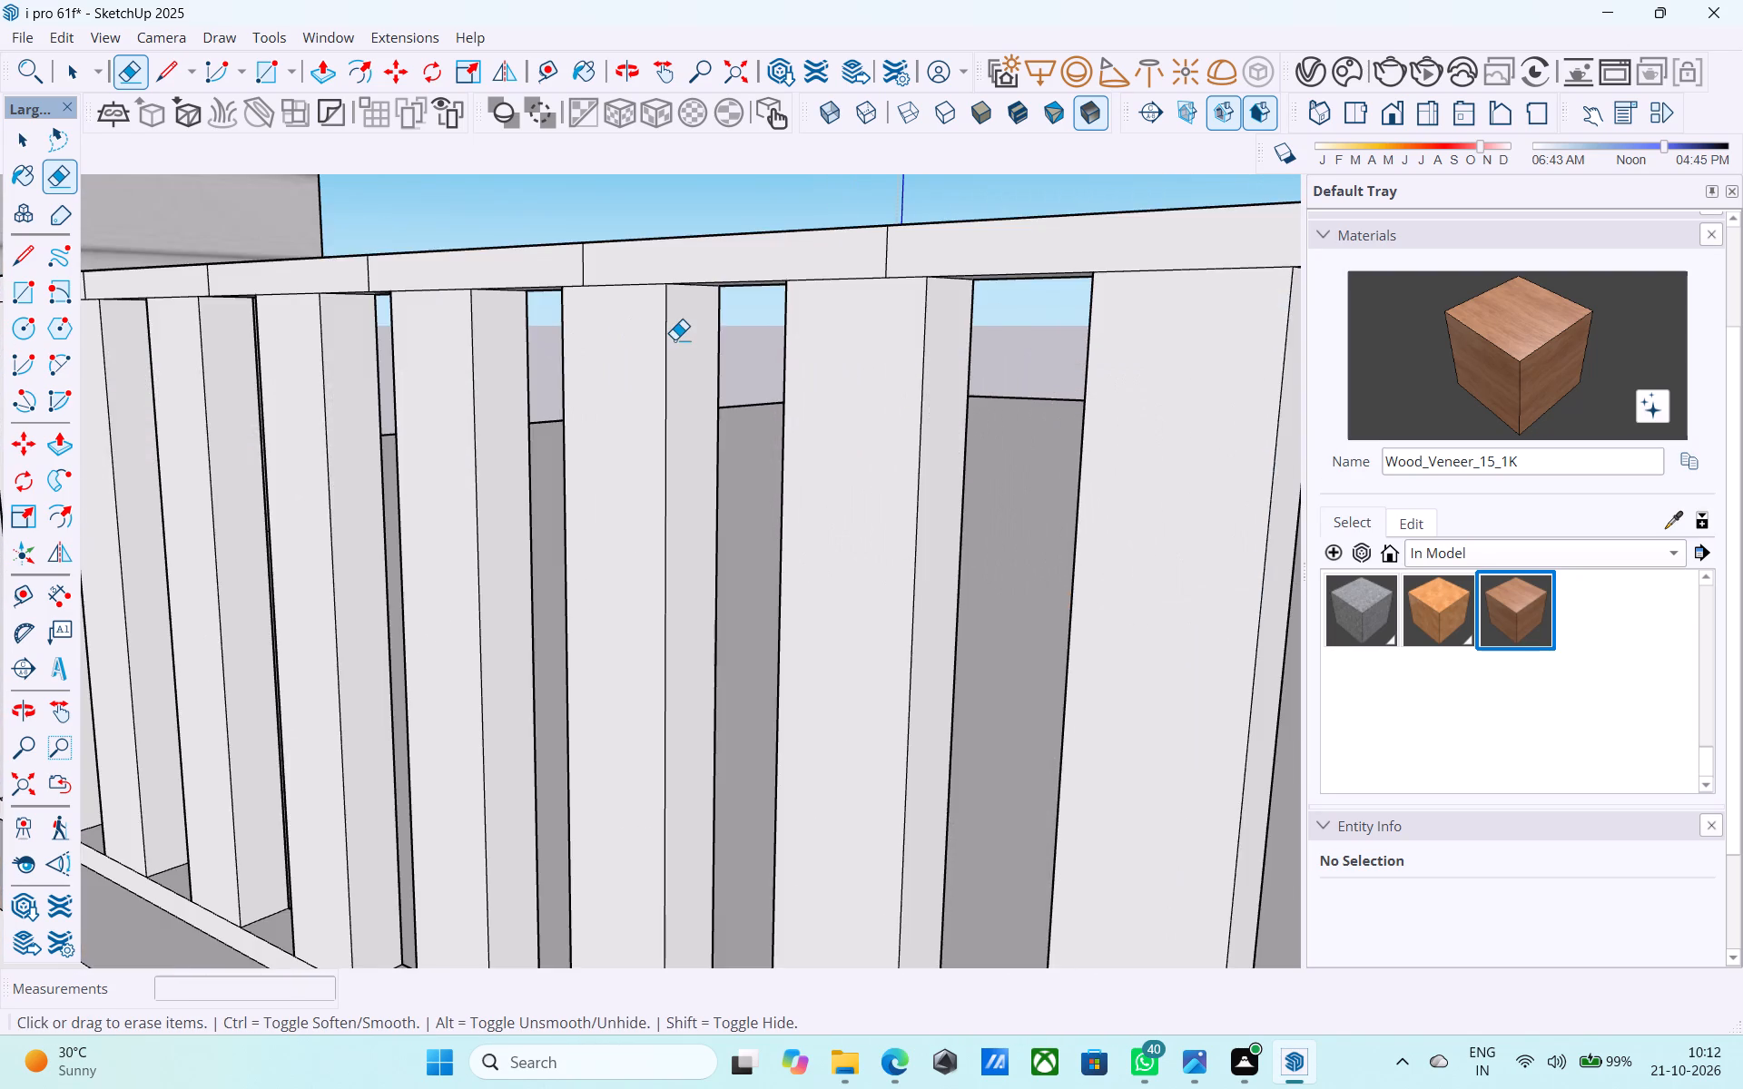
scroll(676, 339, "down", 9)
scroll(690, 313, "up", 5)
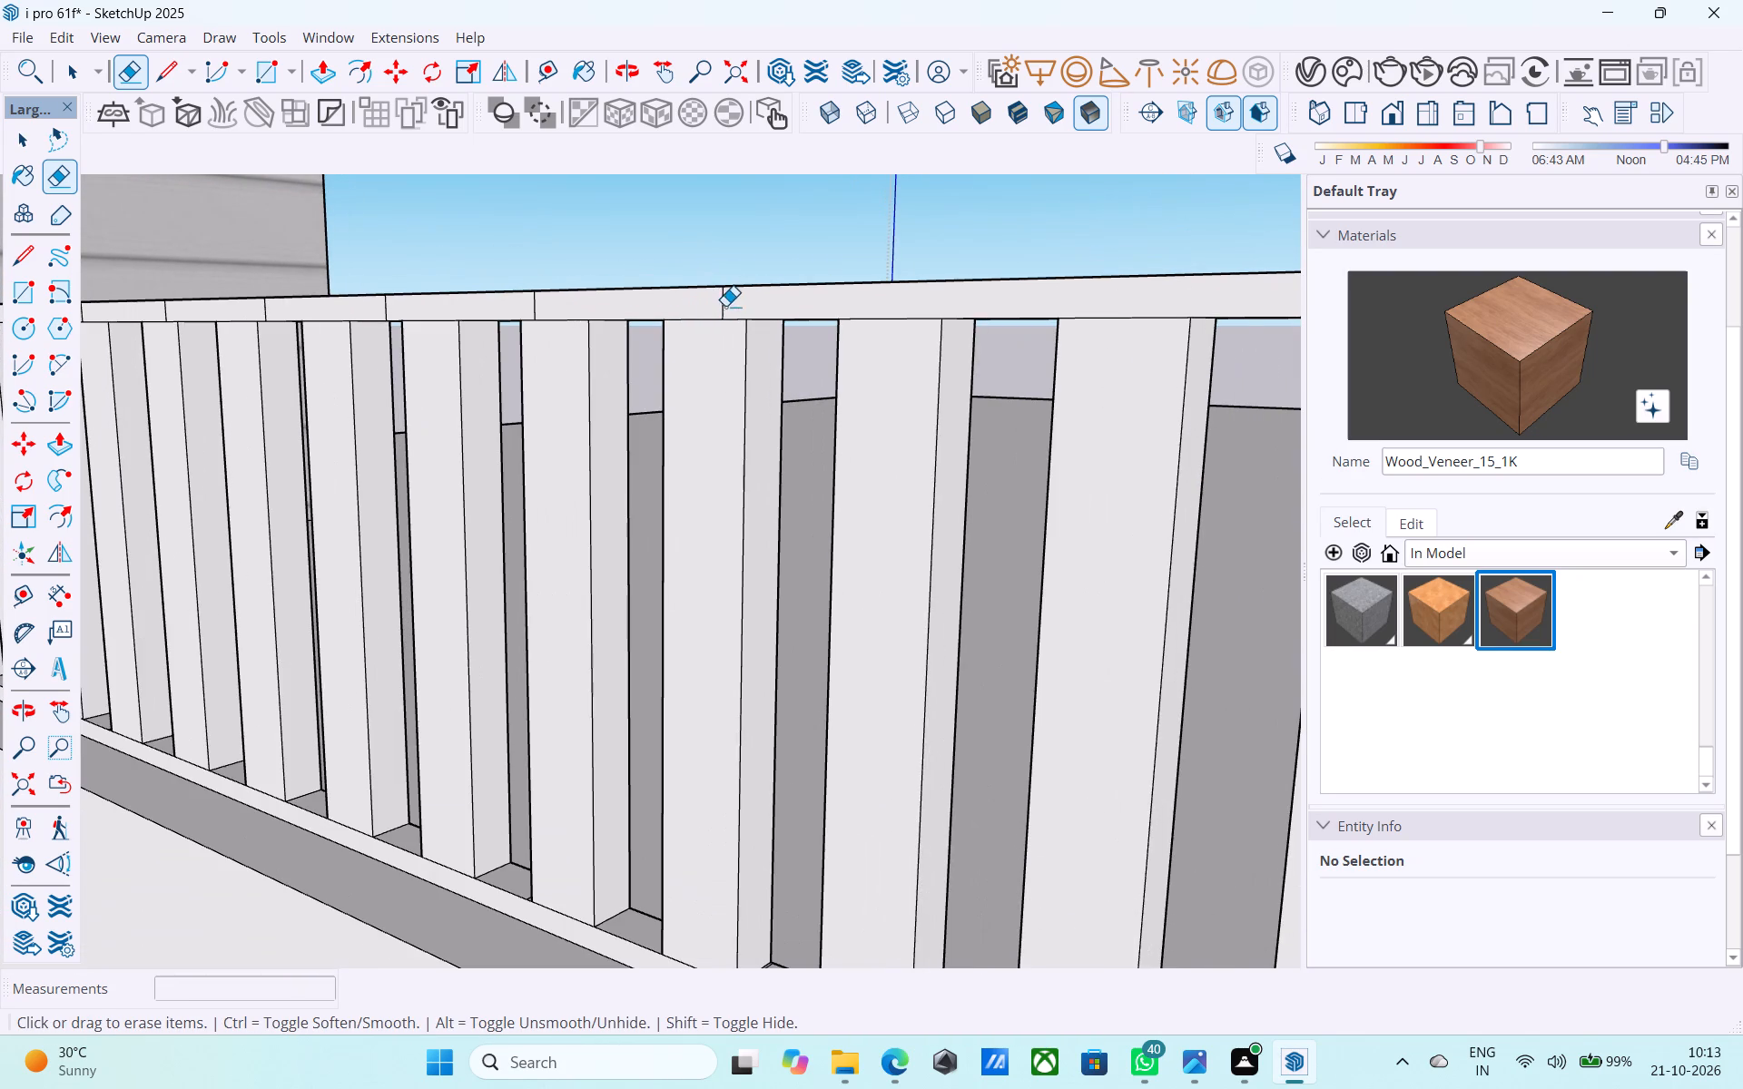
left_click(727, 304)
left_click(719, 309)
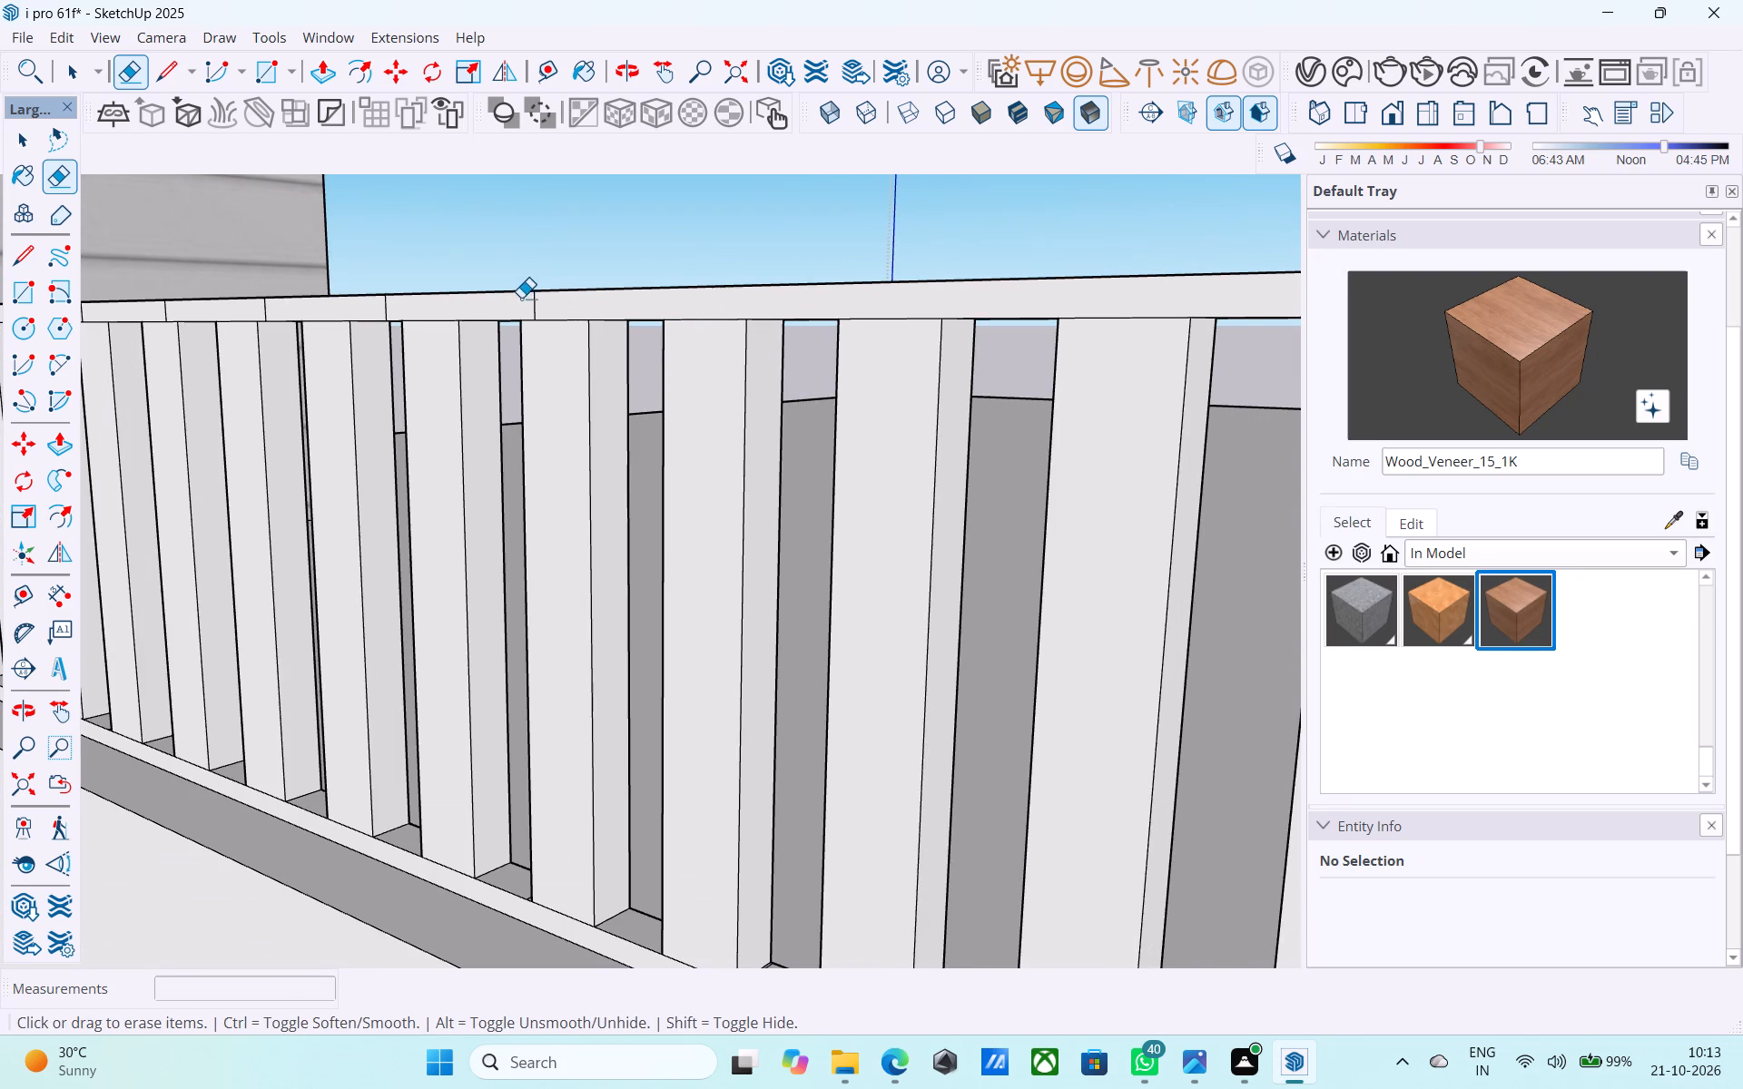
left_click(536, 306)
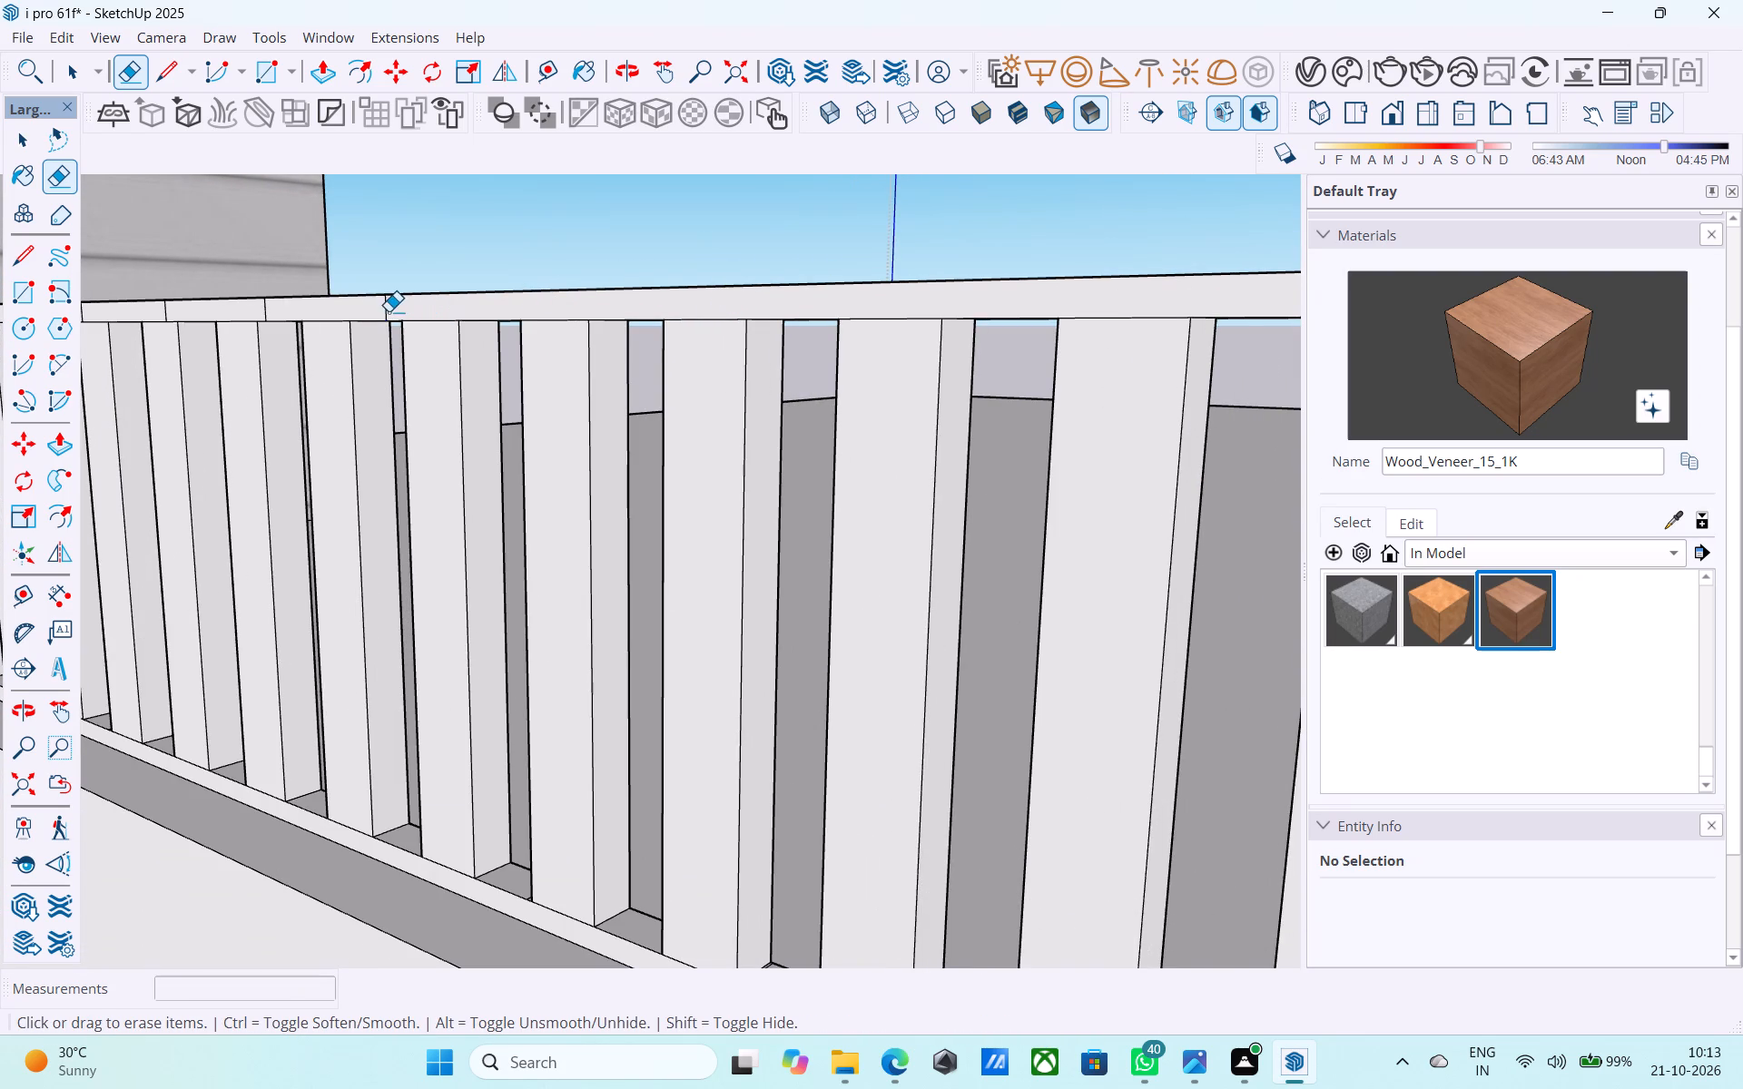
left_click(389, 311)
Erase the following two vertical seams on the front top rail, keeping the horizontal edge beneath it.
scroll(670, 365, "down", 12)
scroll(333, 387, "down", 5)
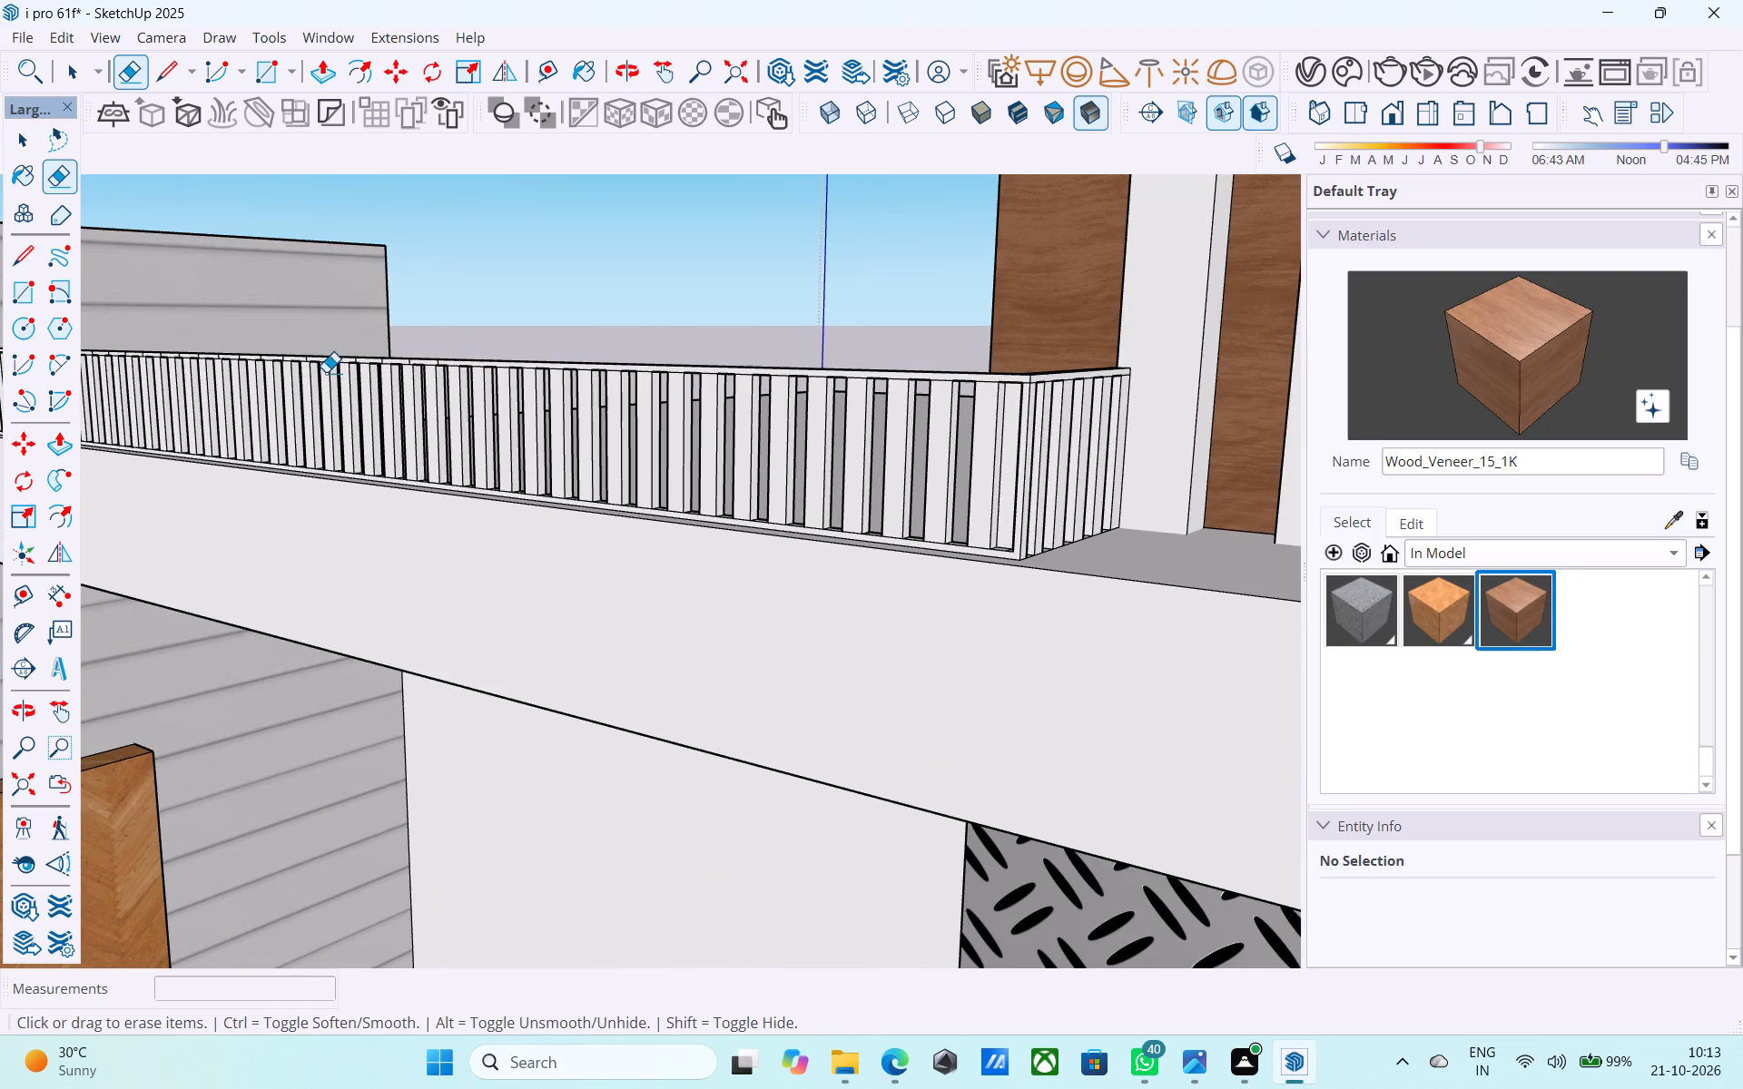
scroll(324, 353, "up", 6)
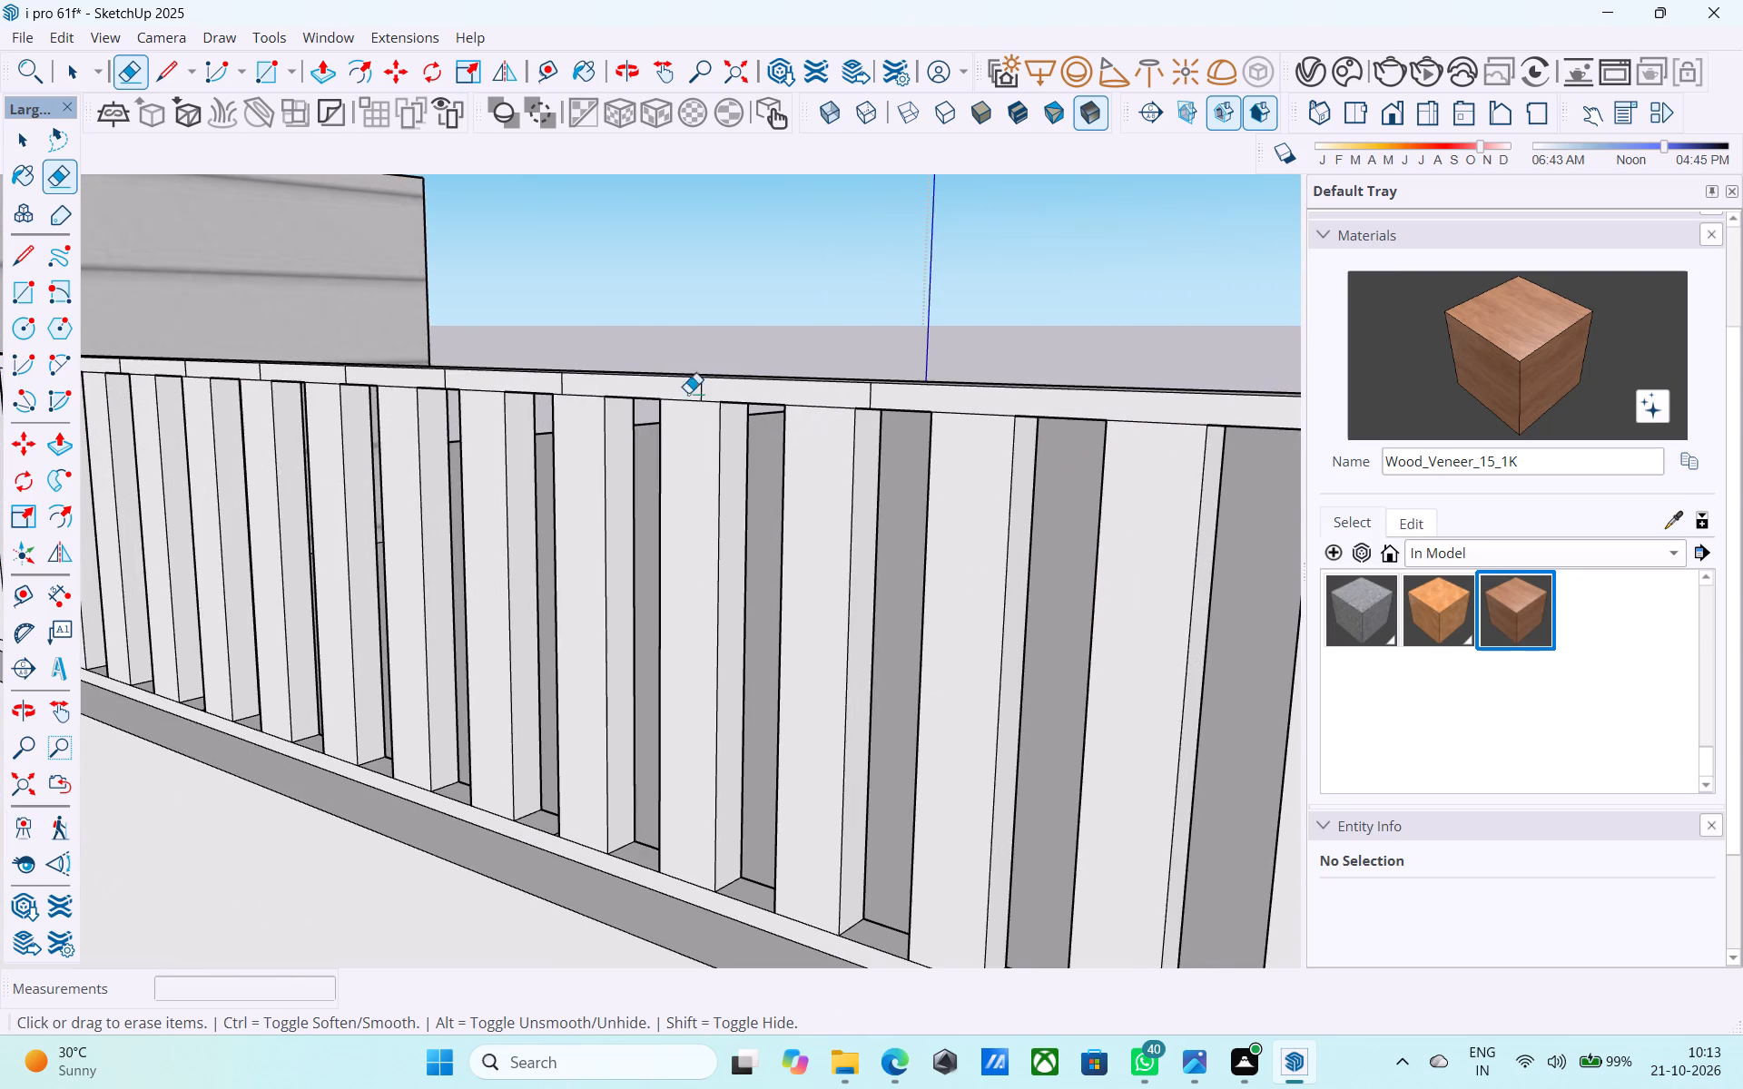
scroll(526, 391, "down", 20)
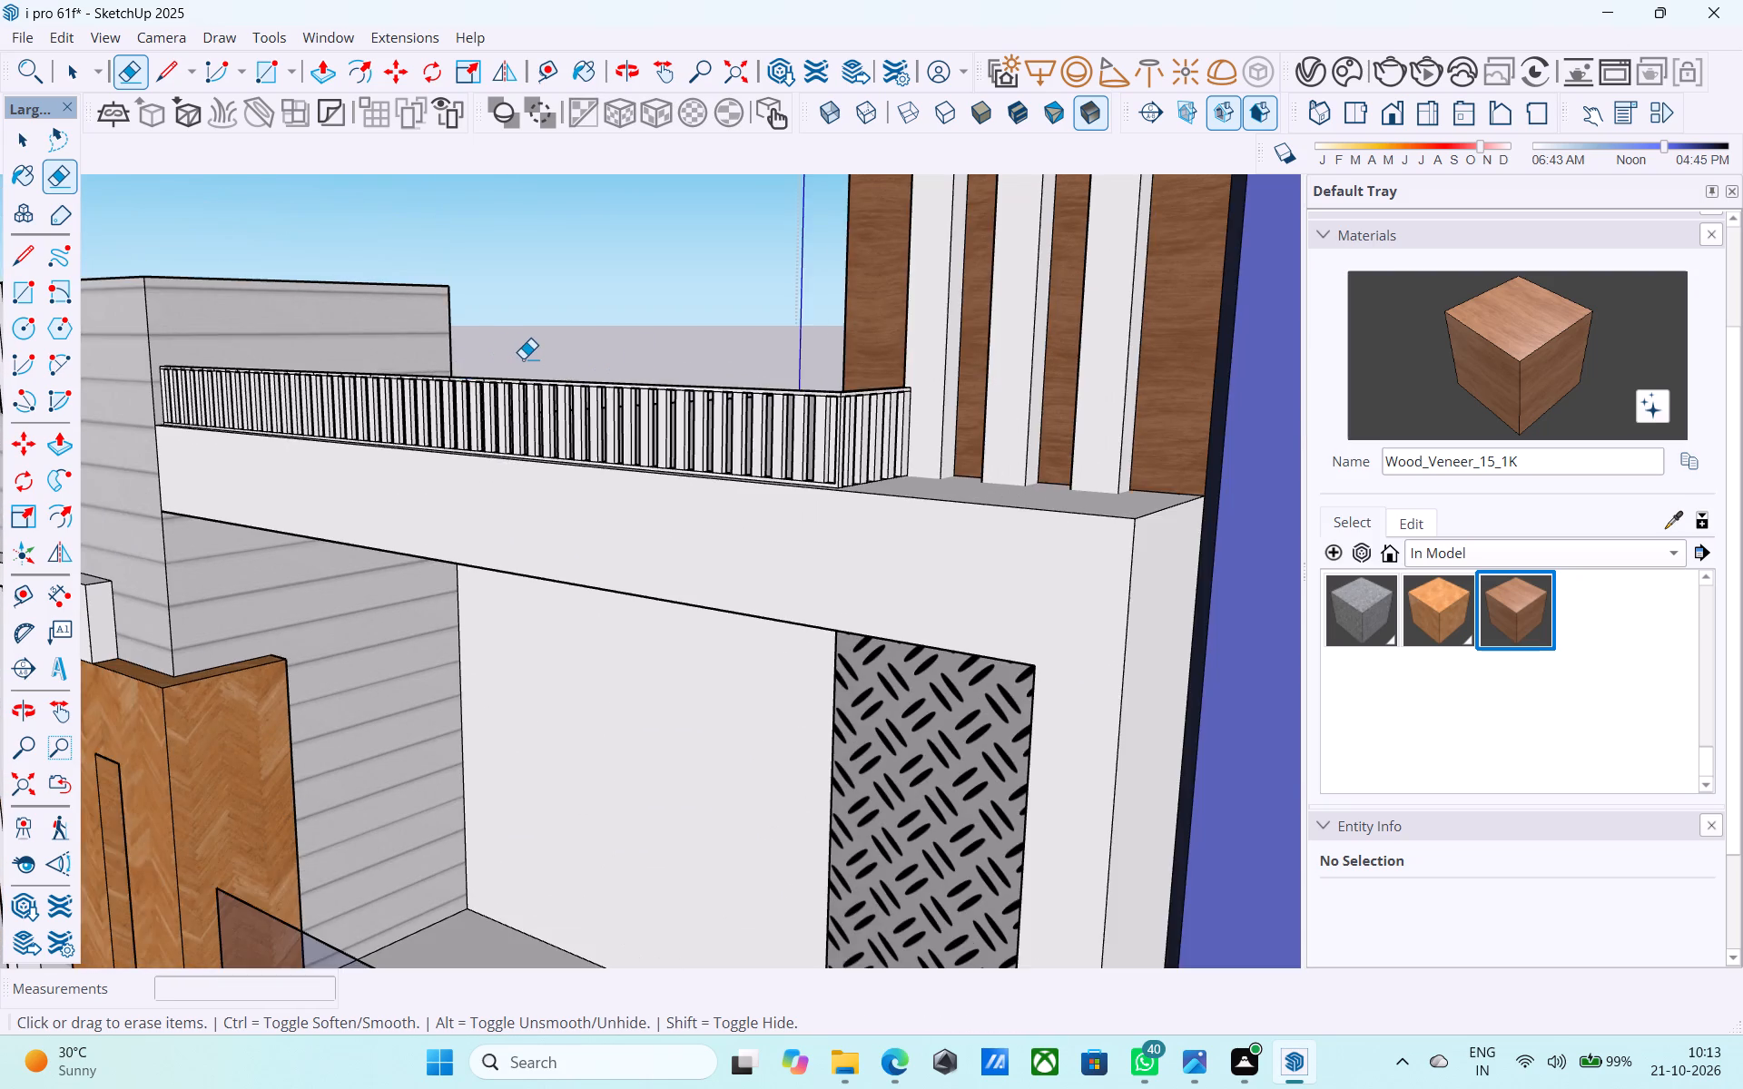
scroll(523, 358, "up", 7)
scroll(523, 358, "down", 5)
scroll(511, 381, "up", 5)
scroll(510, 381, "down", 4)
scroll(524, 410, "up", 5)
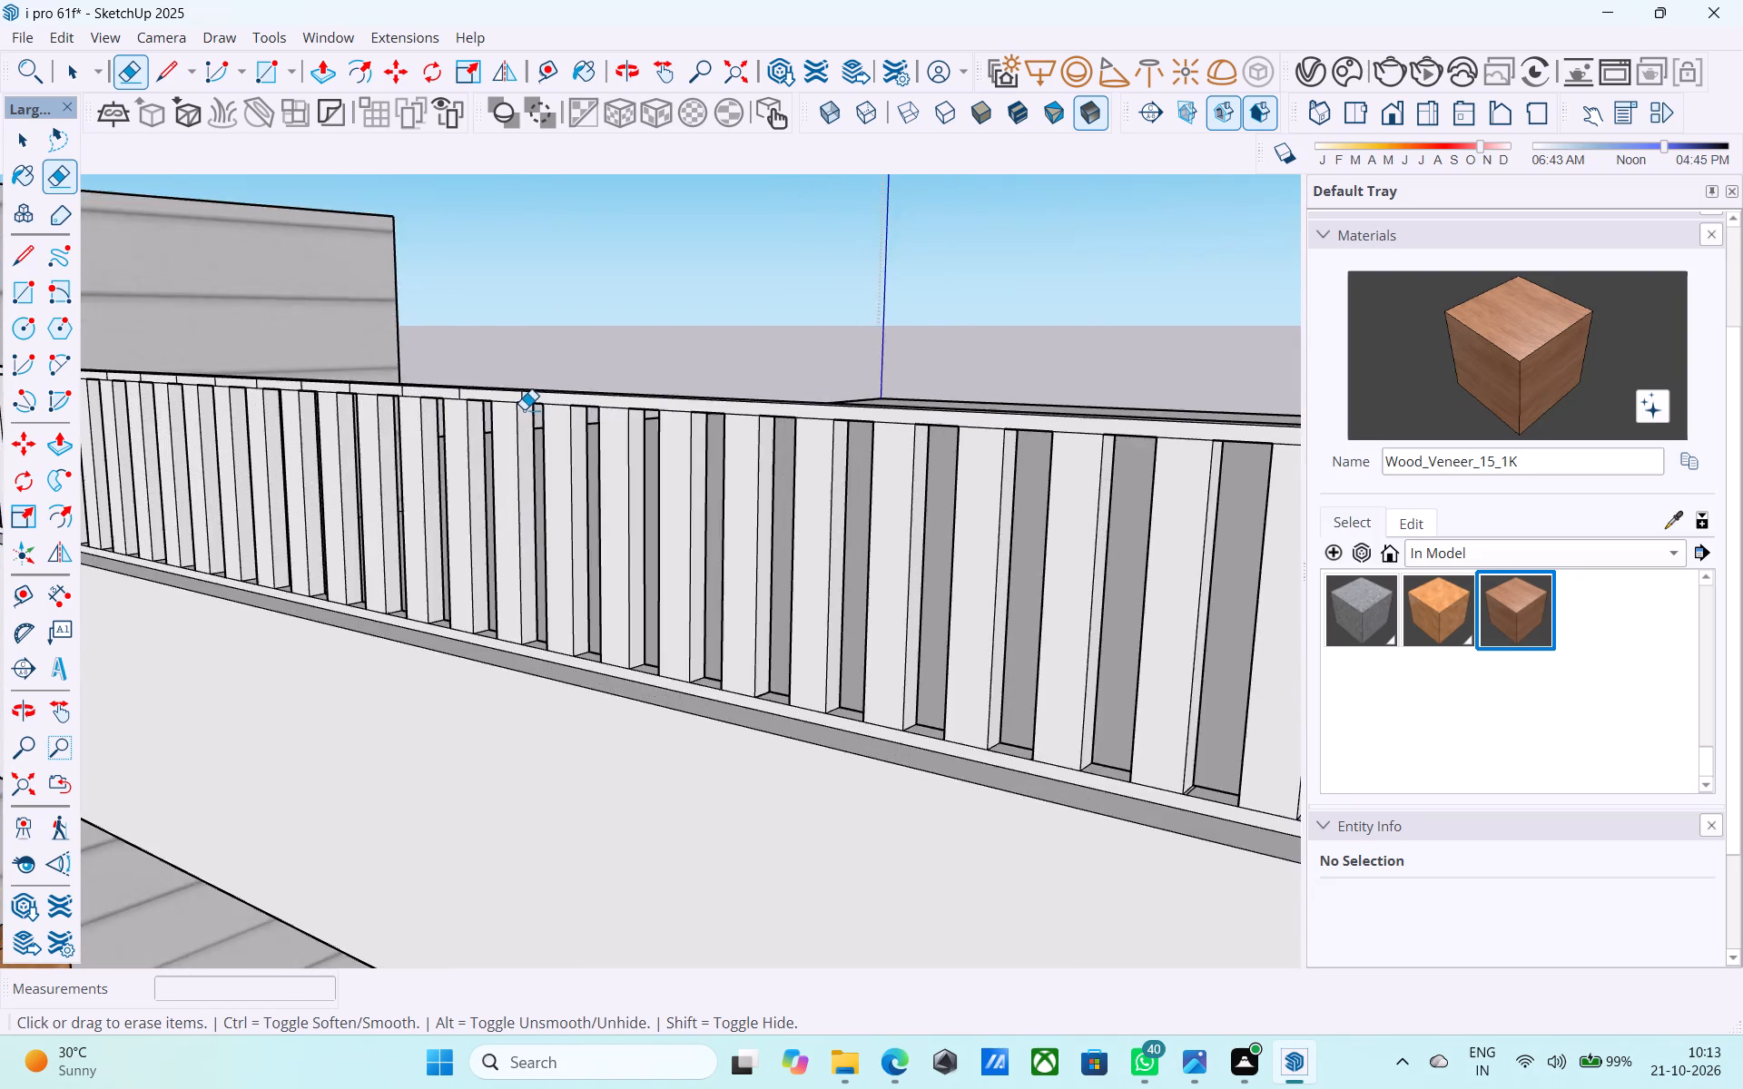
scroll(524, 409, "up", 16)
left_click_drag(513, 389, 500, 388)
scroll(646, 399, "down", 5)
left_click(343, 385)
Erase the next few vertical seams on the front top rail, continuing toward the grey clad wall.
scroll(743, 413, "down", 6)
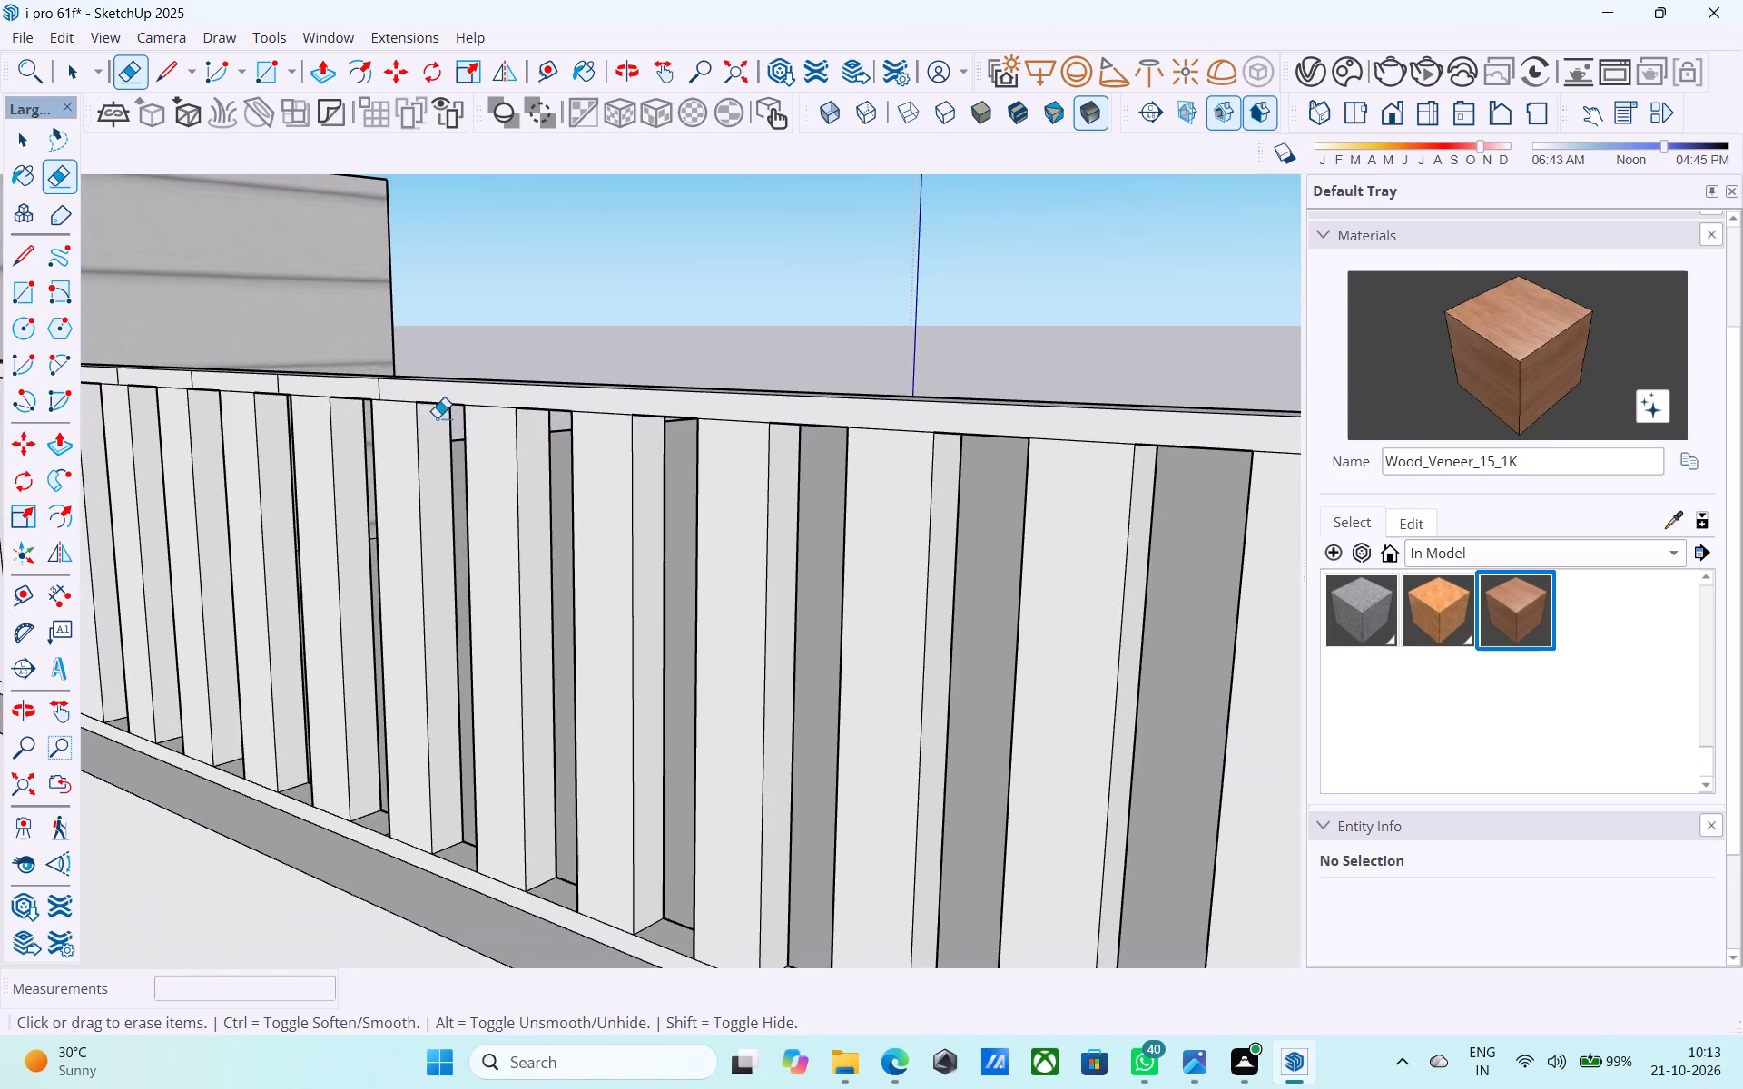
scroll(377, 405, "up", 5)
left_click(378, 388)
left_click(388, 381)
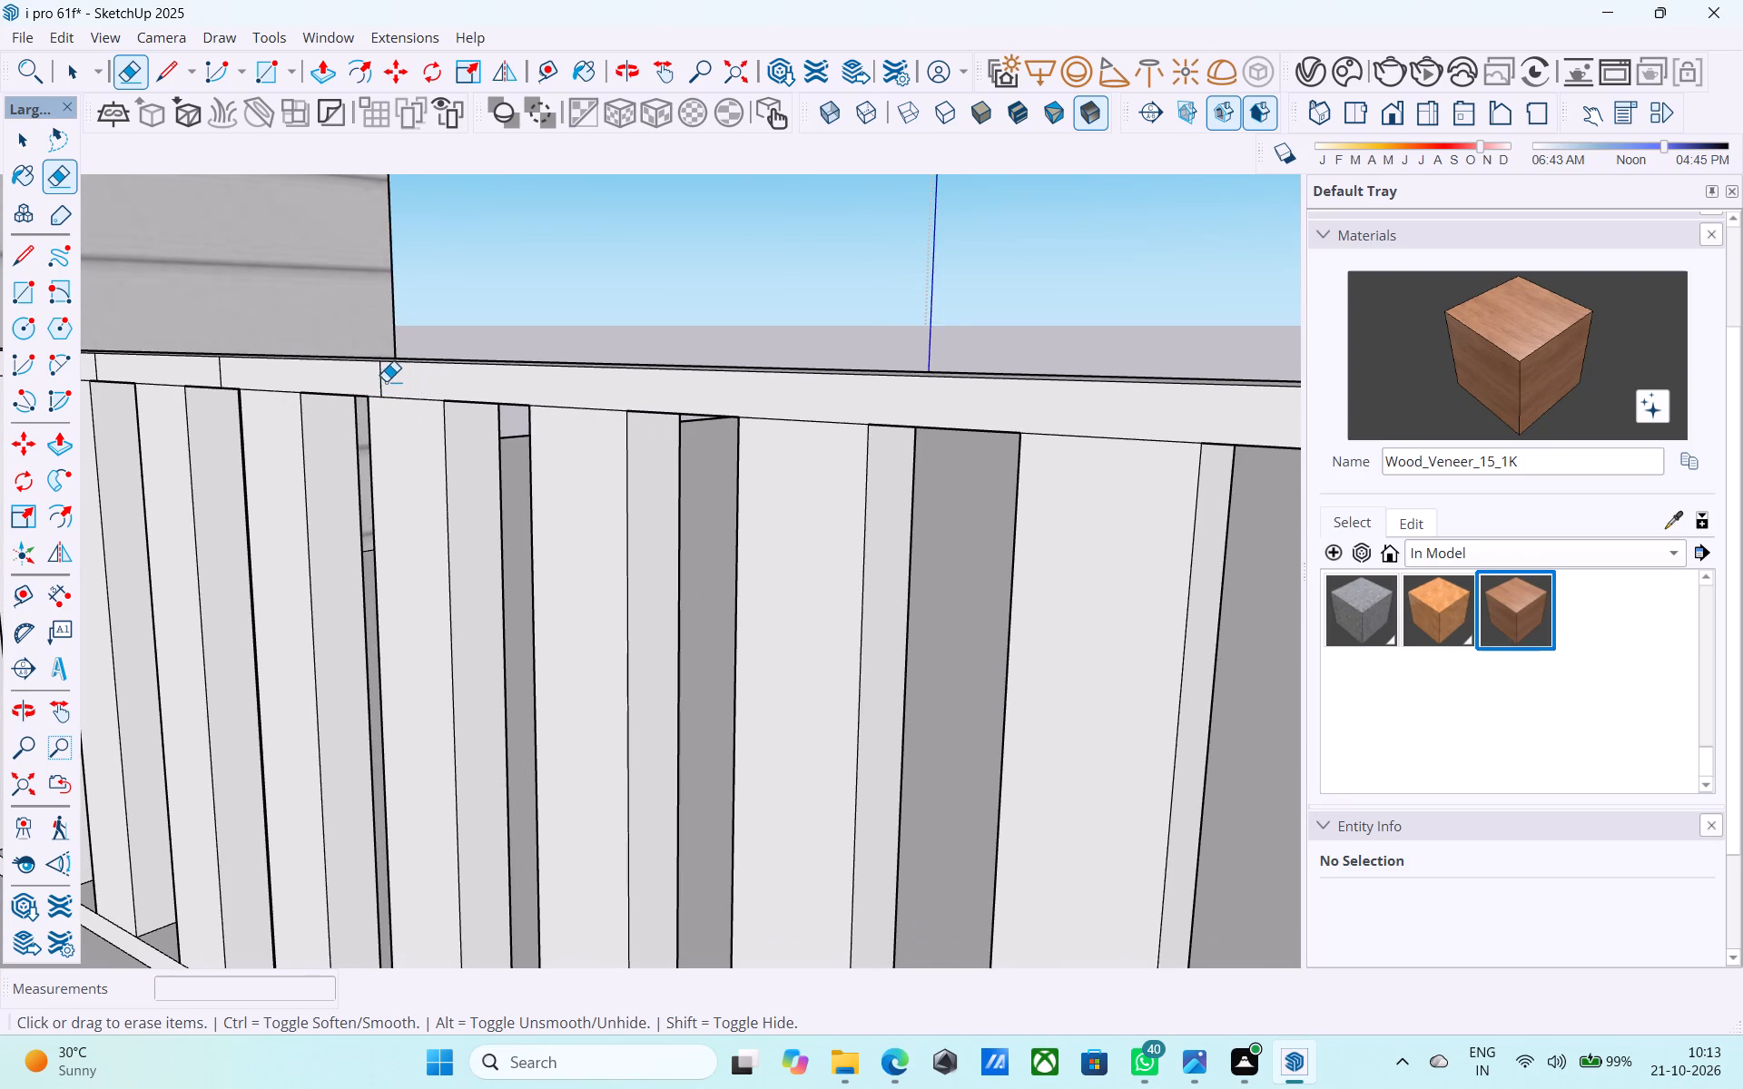
scroll(635, 430, "down", 7)
scroll(585, 428, "up", 11)
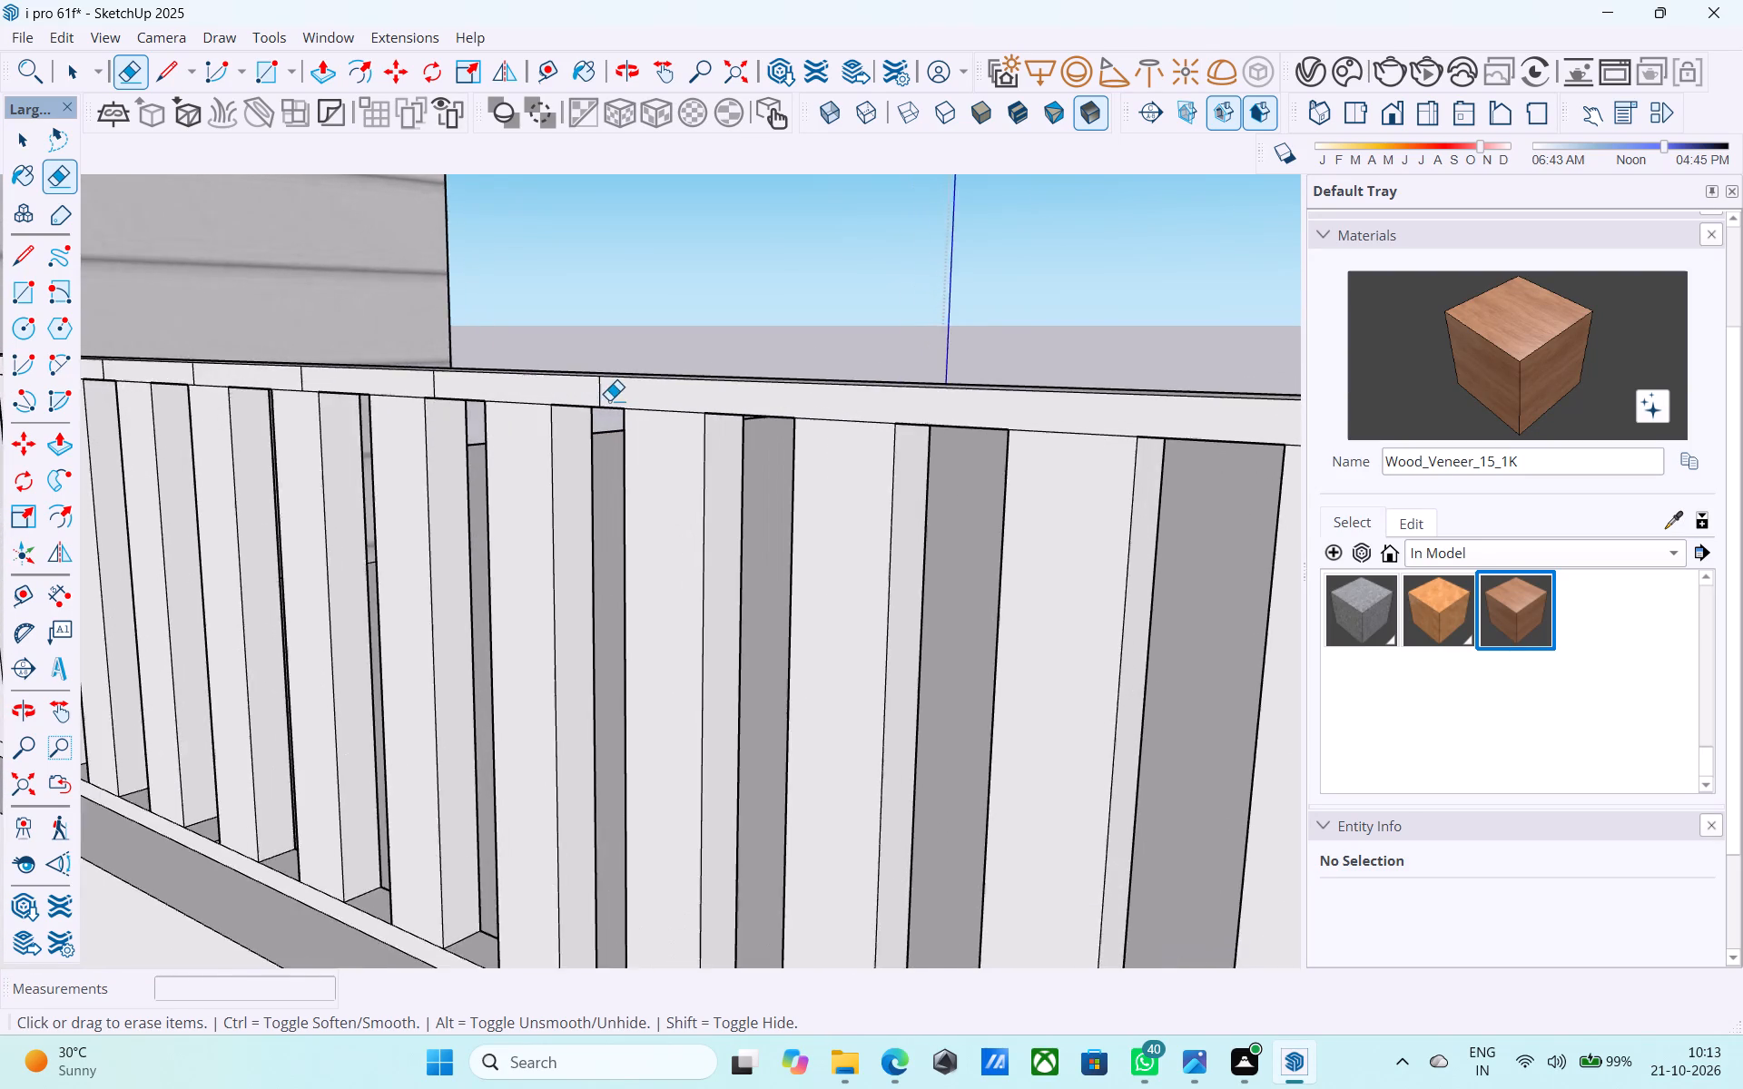
scroll(609, 400, "up", 5)
left_click_drag(605, 397, 595, 394)
left_click_drag(371, 376, 348, 377)
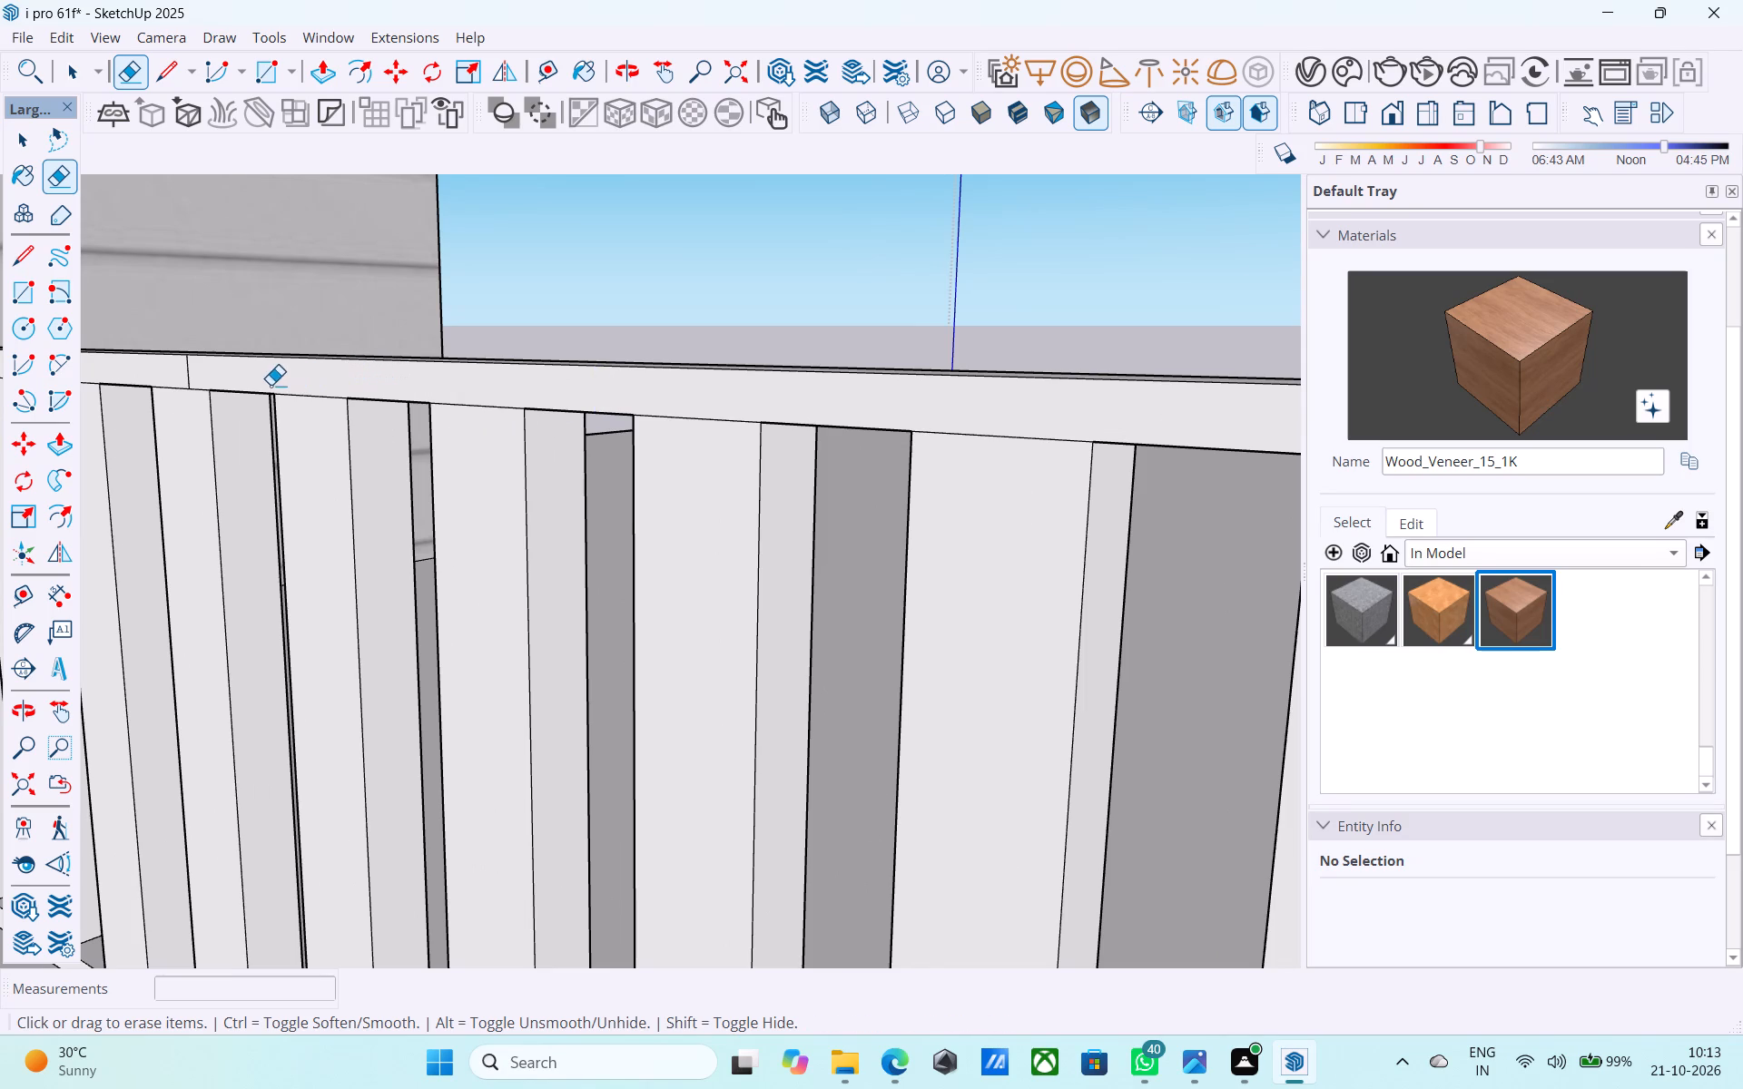
left_click(187, 376)
Erase six more vertical seams on the front top rail, working along the railing toward the grey clad wall.
scroll(544, 417, "down", 6)
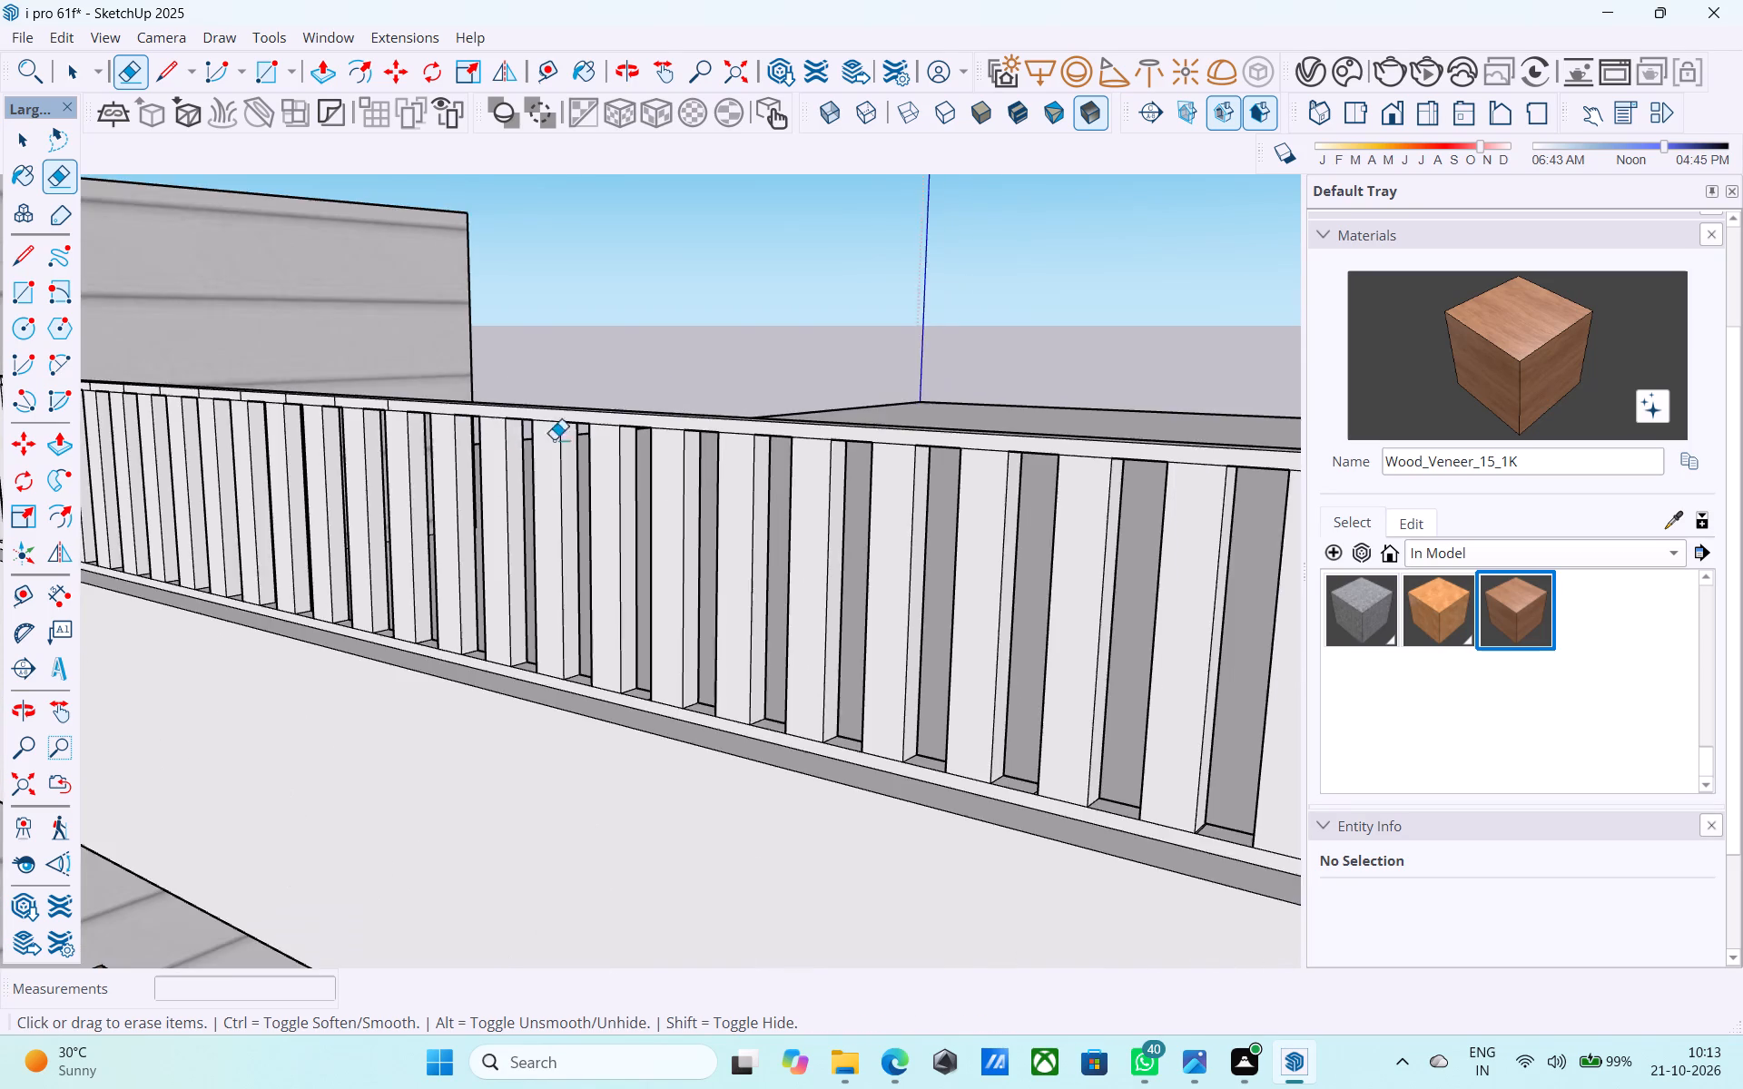
scroll(379, 430, "up", 9)
left_click_drag(411, 381, 401, 382)
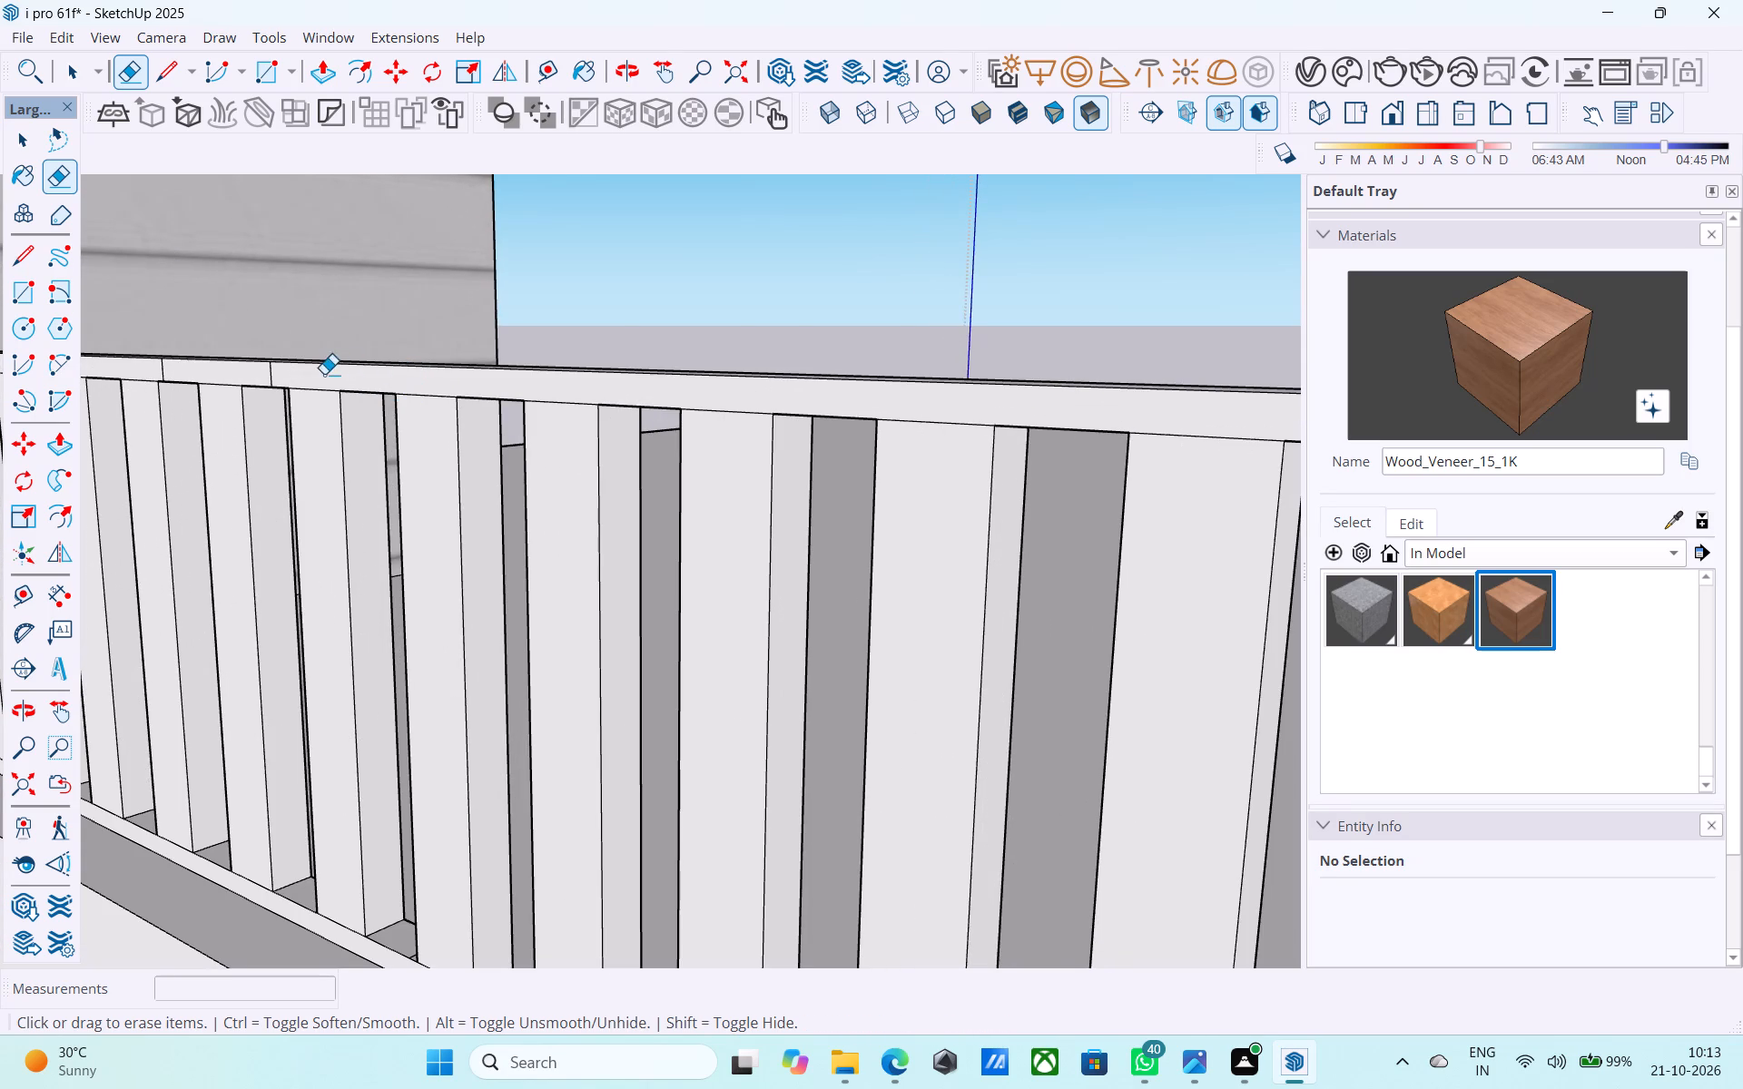
left_click_drag(276, 378, 262, 373)
left_click_drag(167, 369, 153, 366)
scroll(950, 388, "down", 7)
scroll(311, 375, "up", 6)
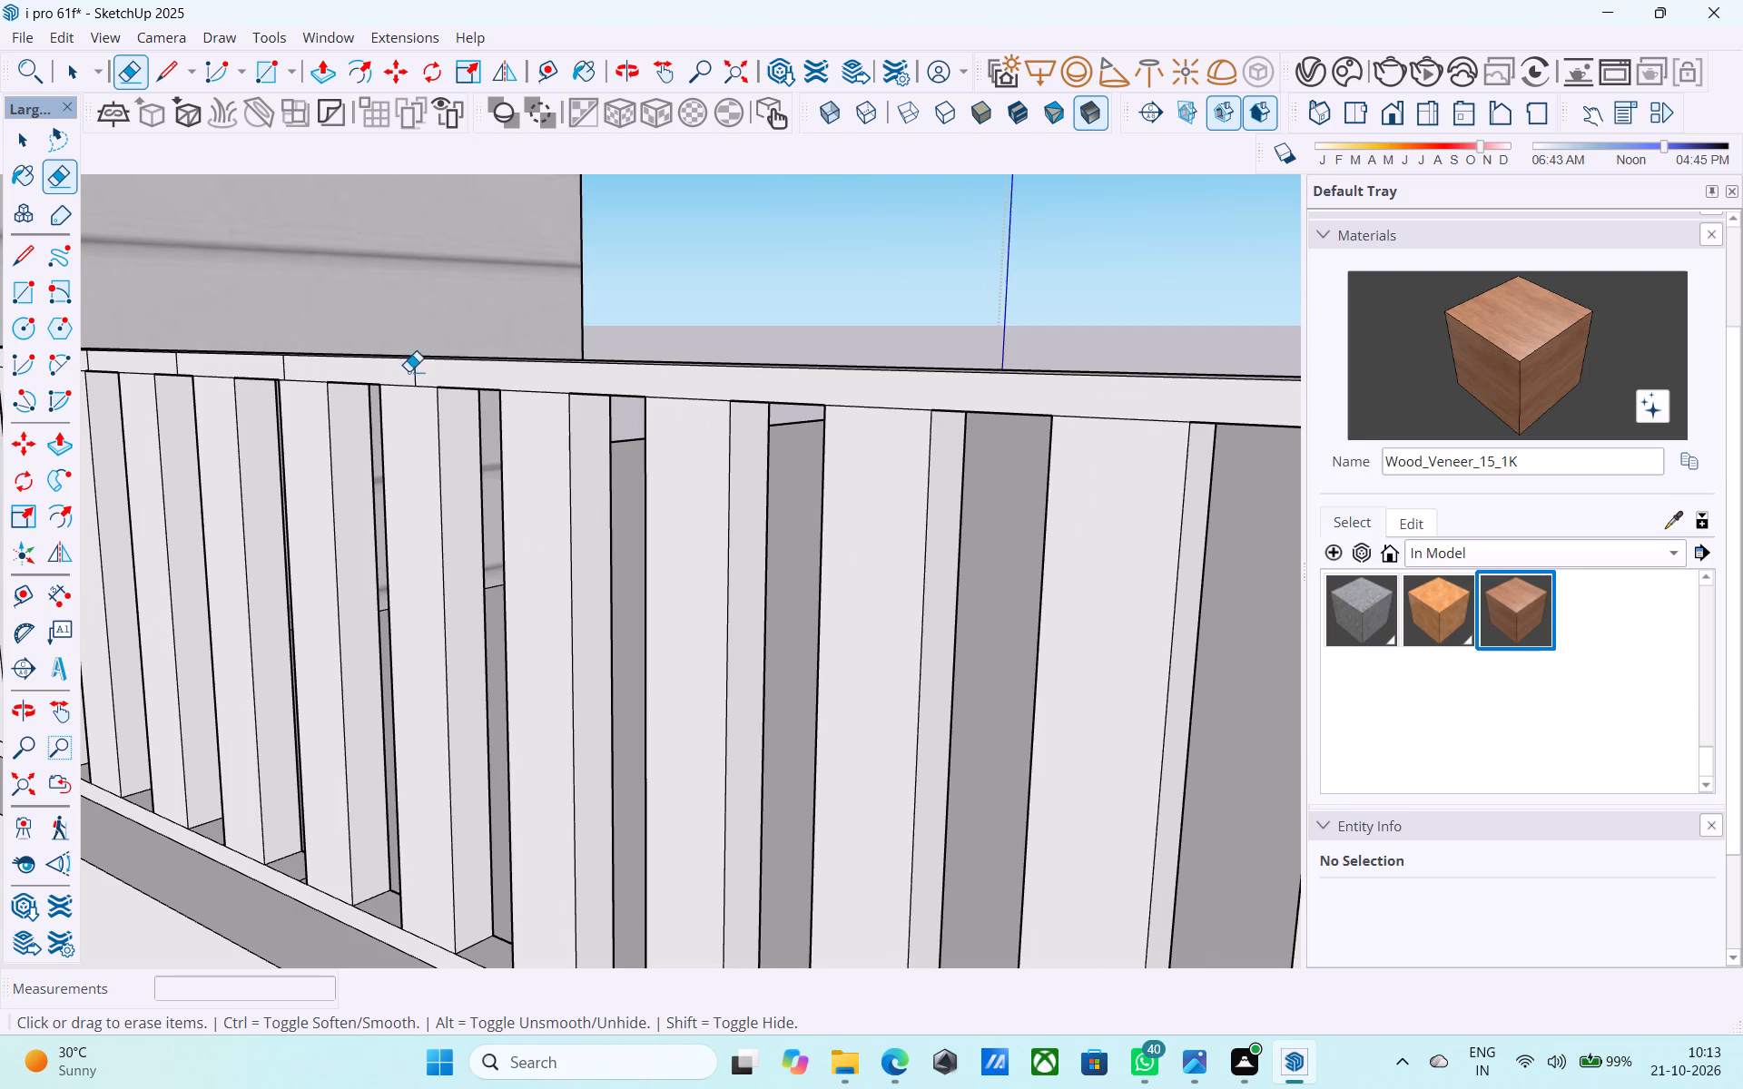
left_click(416, 376)
scroll(288, 372, "up", 2)
left_click_drag(288, 370, 276, 368)
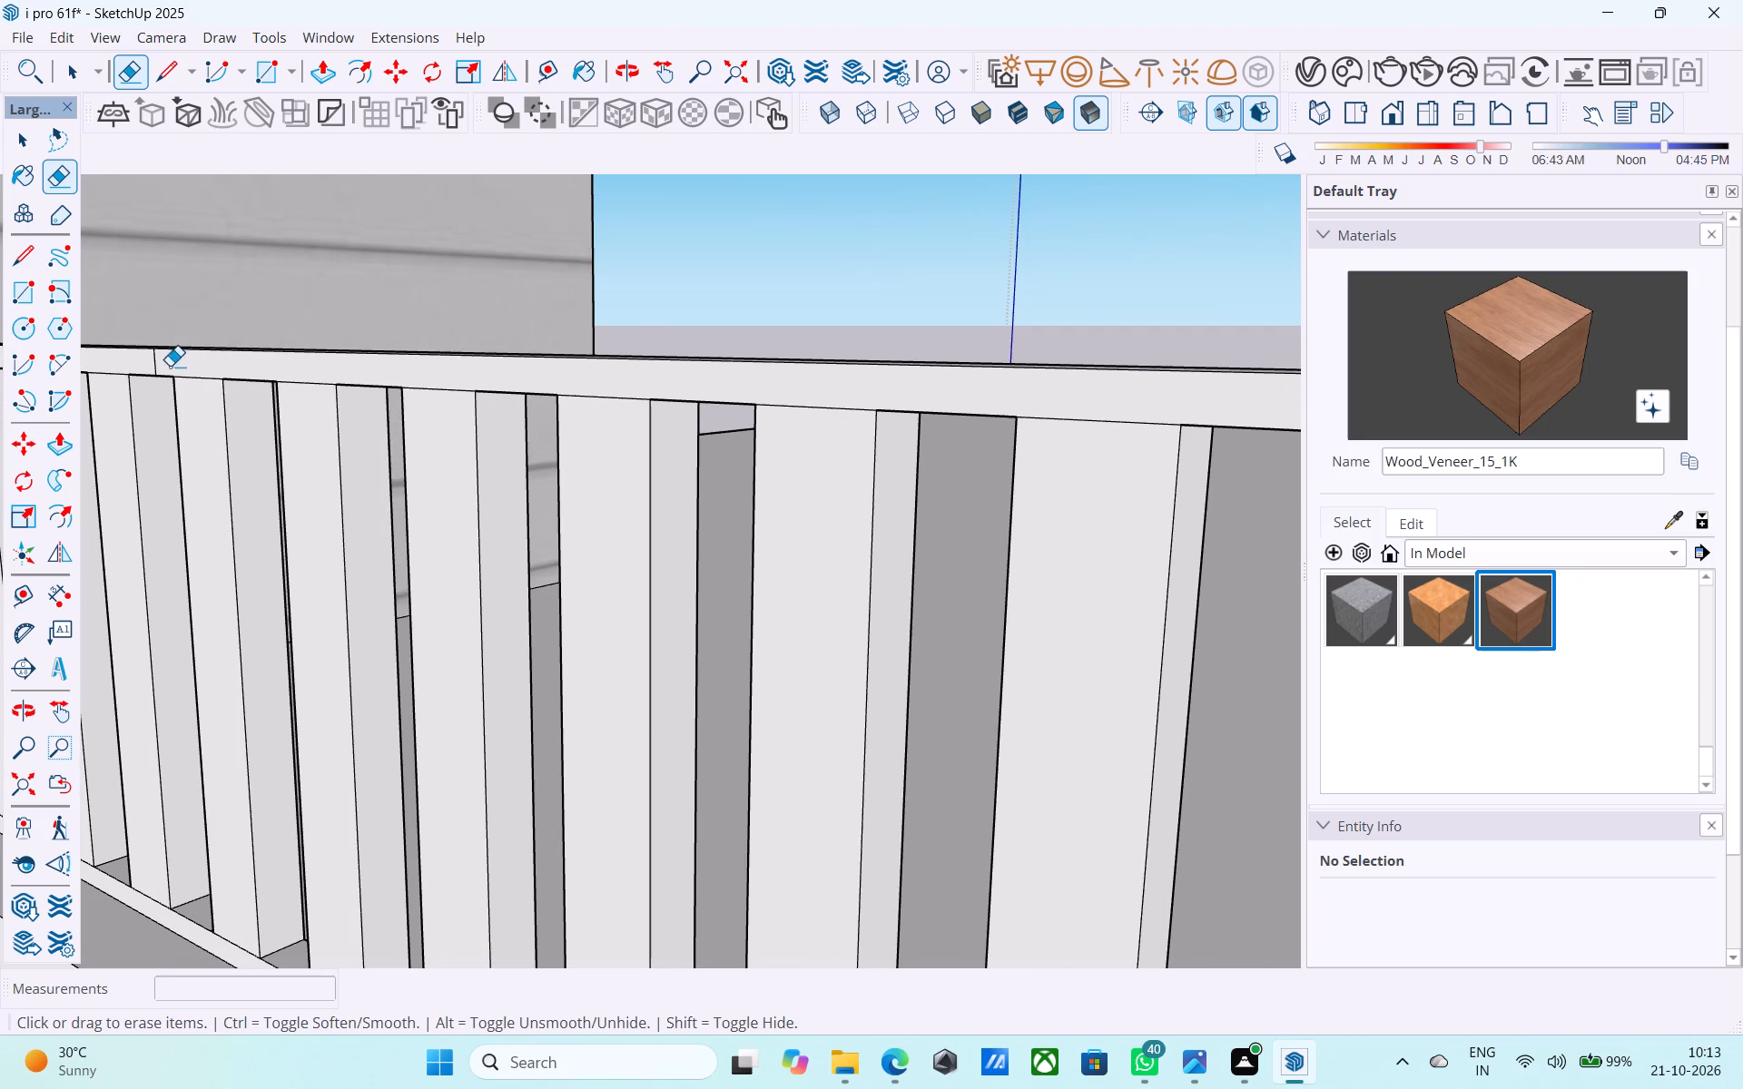
left_click(159, 359)
Erase the following seven vertical seams on the front top rail where it runs in front of the grey clad wall.
scroll(785, 343, "down", 7)
scroll(488, 379, "up", 6)
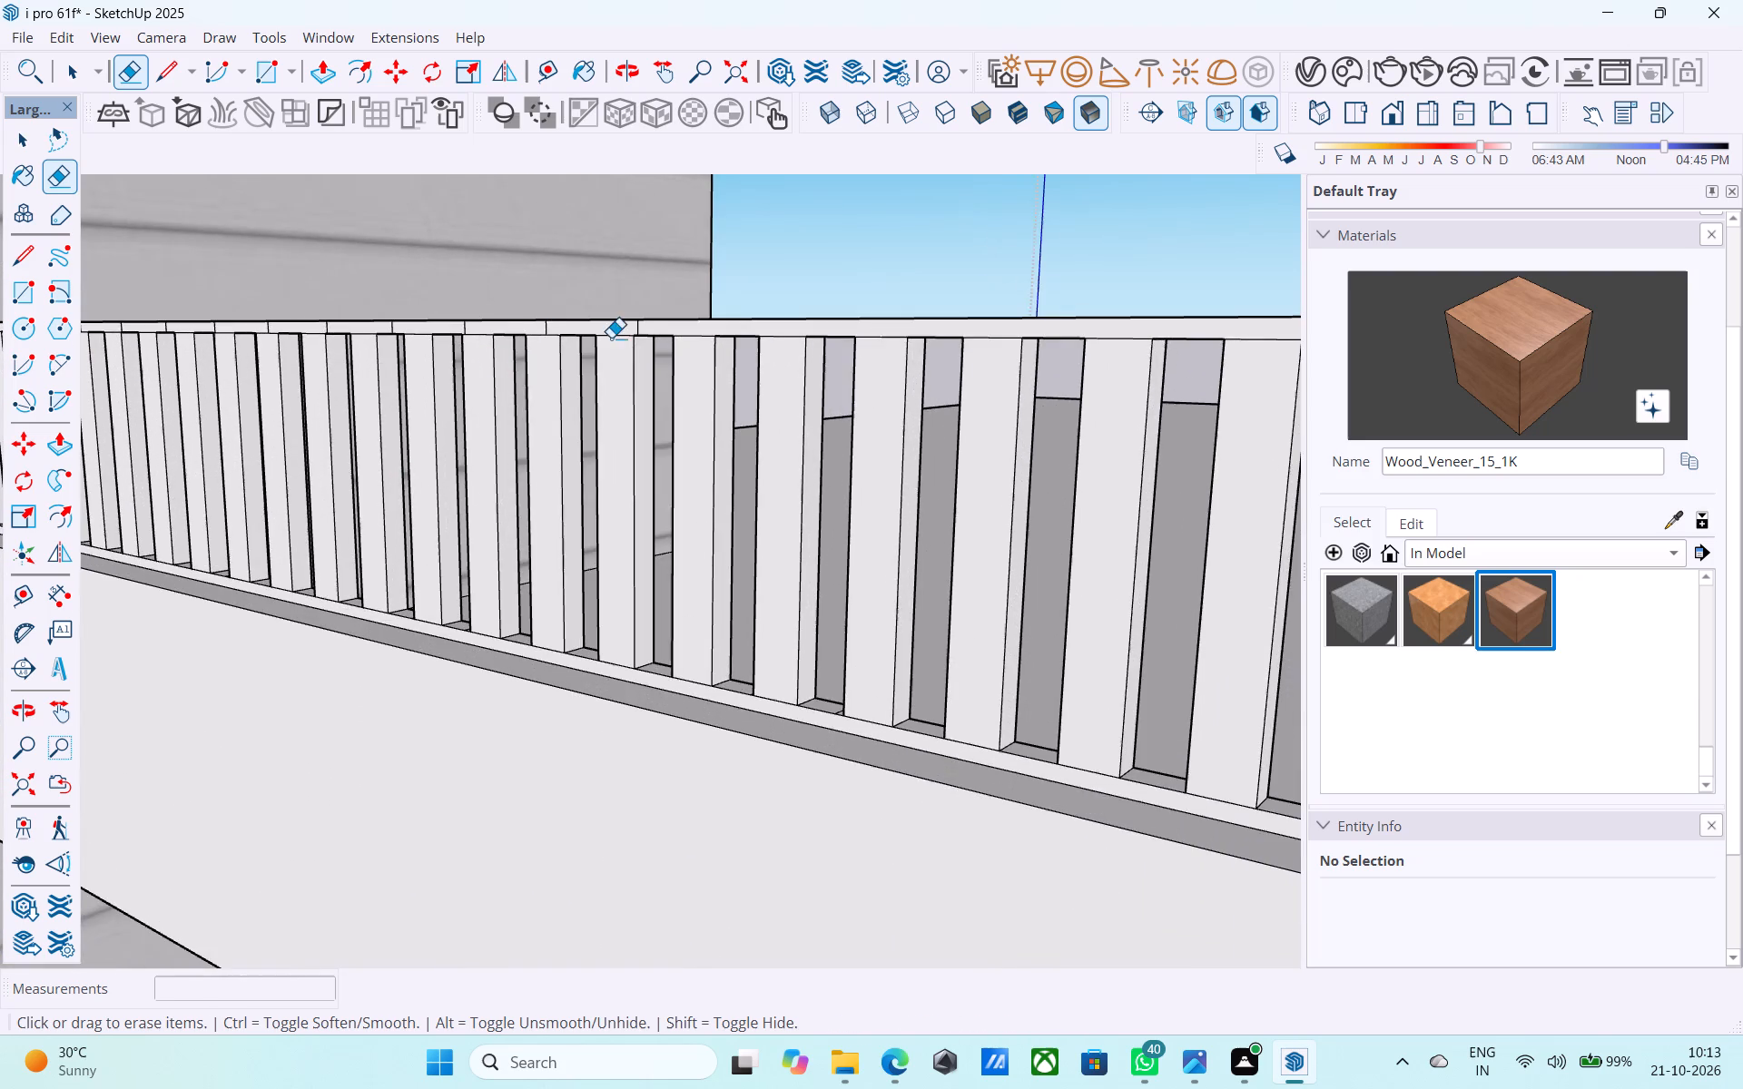
scroll(641, 325, "up", 8)
left_click(633, 330)
left_click_drag(446, 333, 434, 331)
left_click_drag(301, 333, 283, 331)
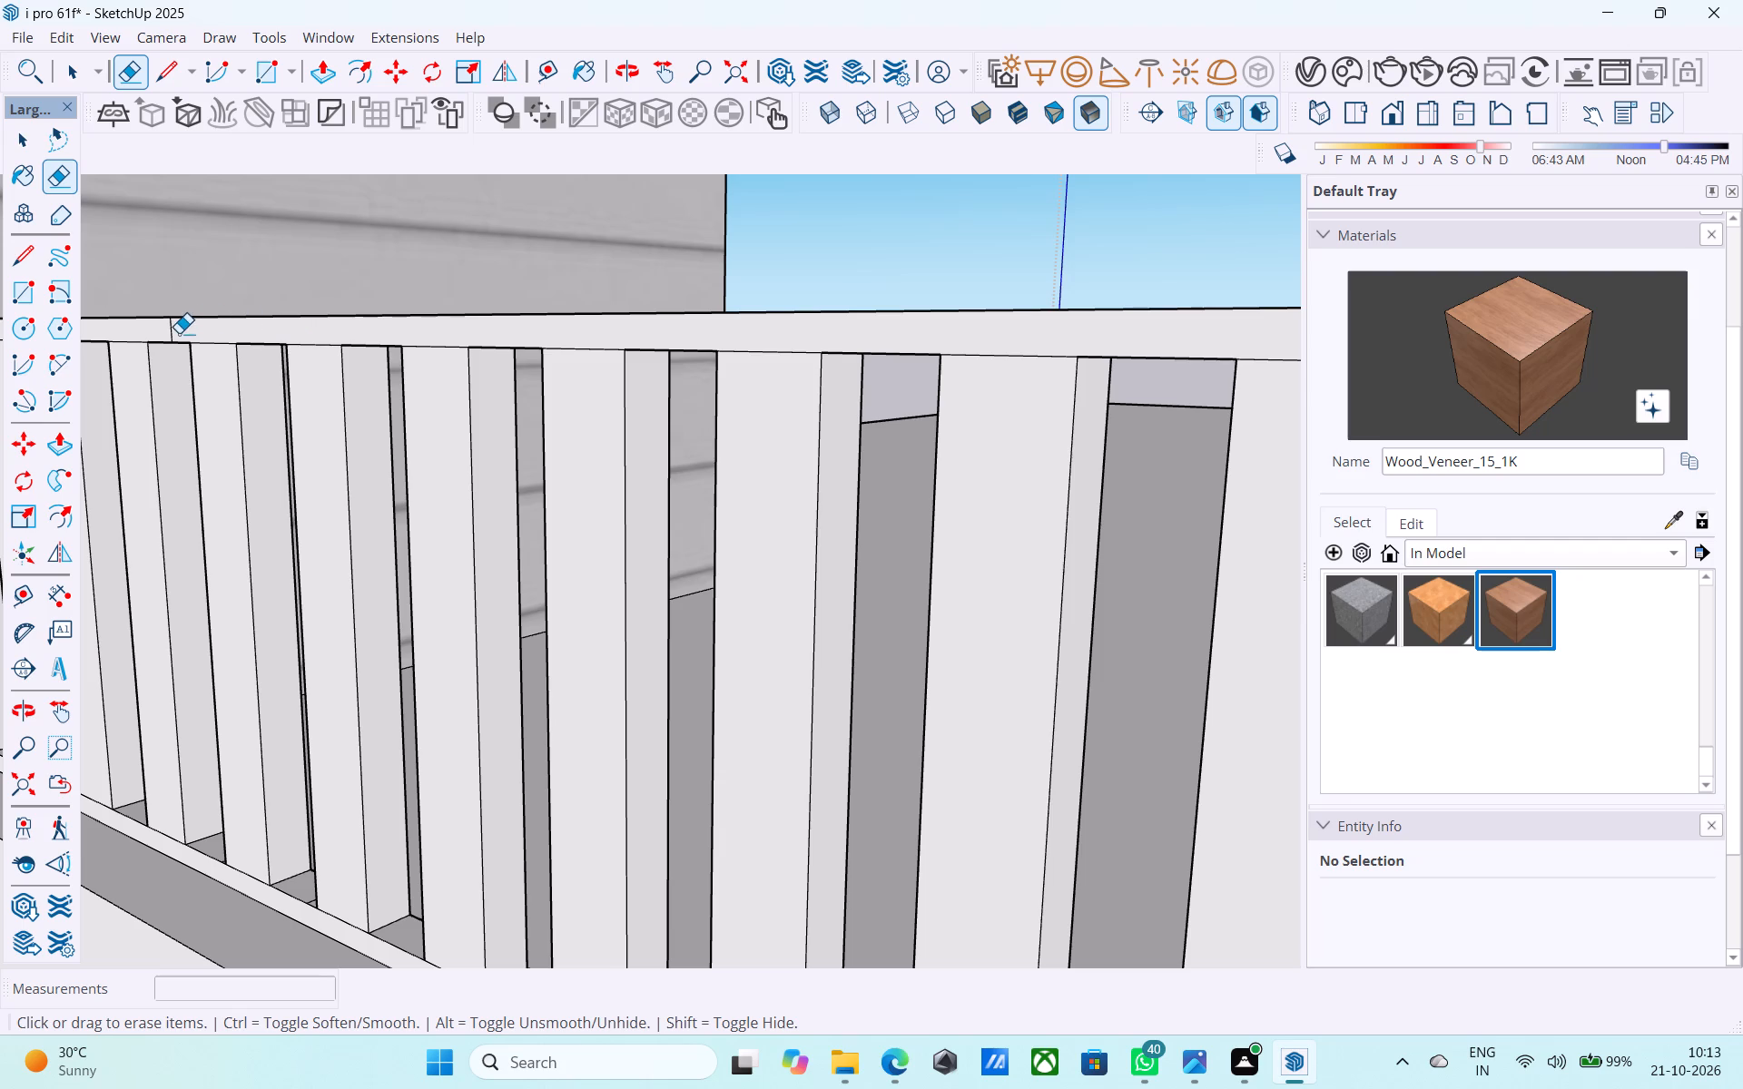
left_click_drag(173, 333, 163, 334)
scroll(872, 382, "down", 7)
scroll(603, 407, "up", 11)
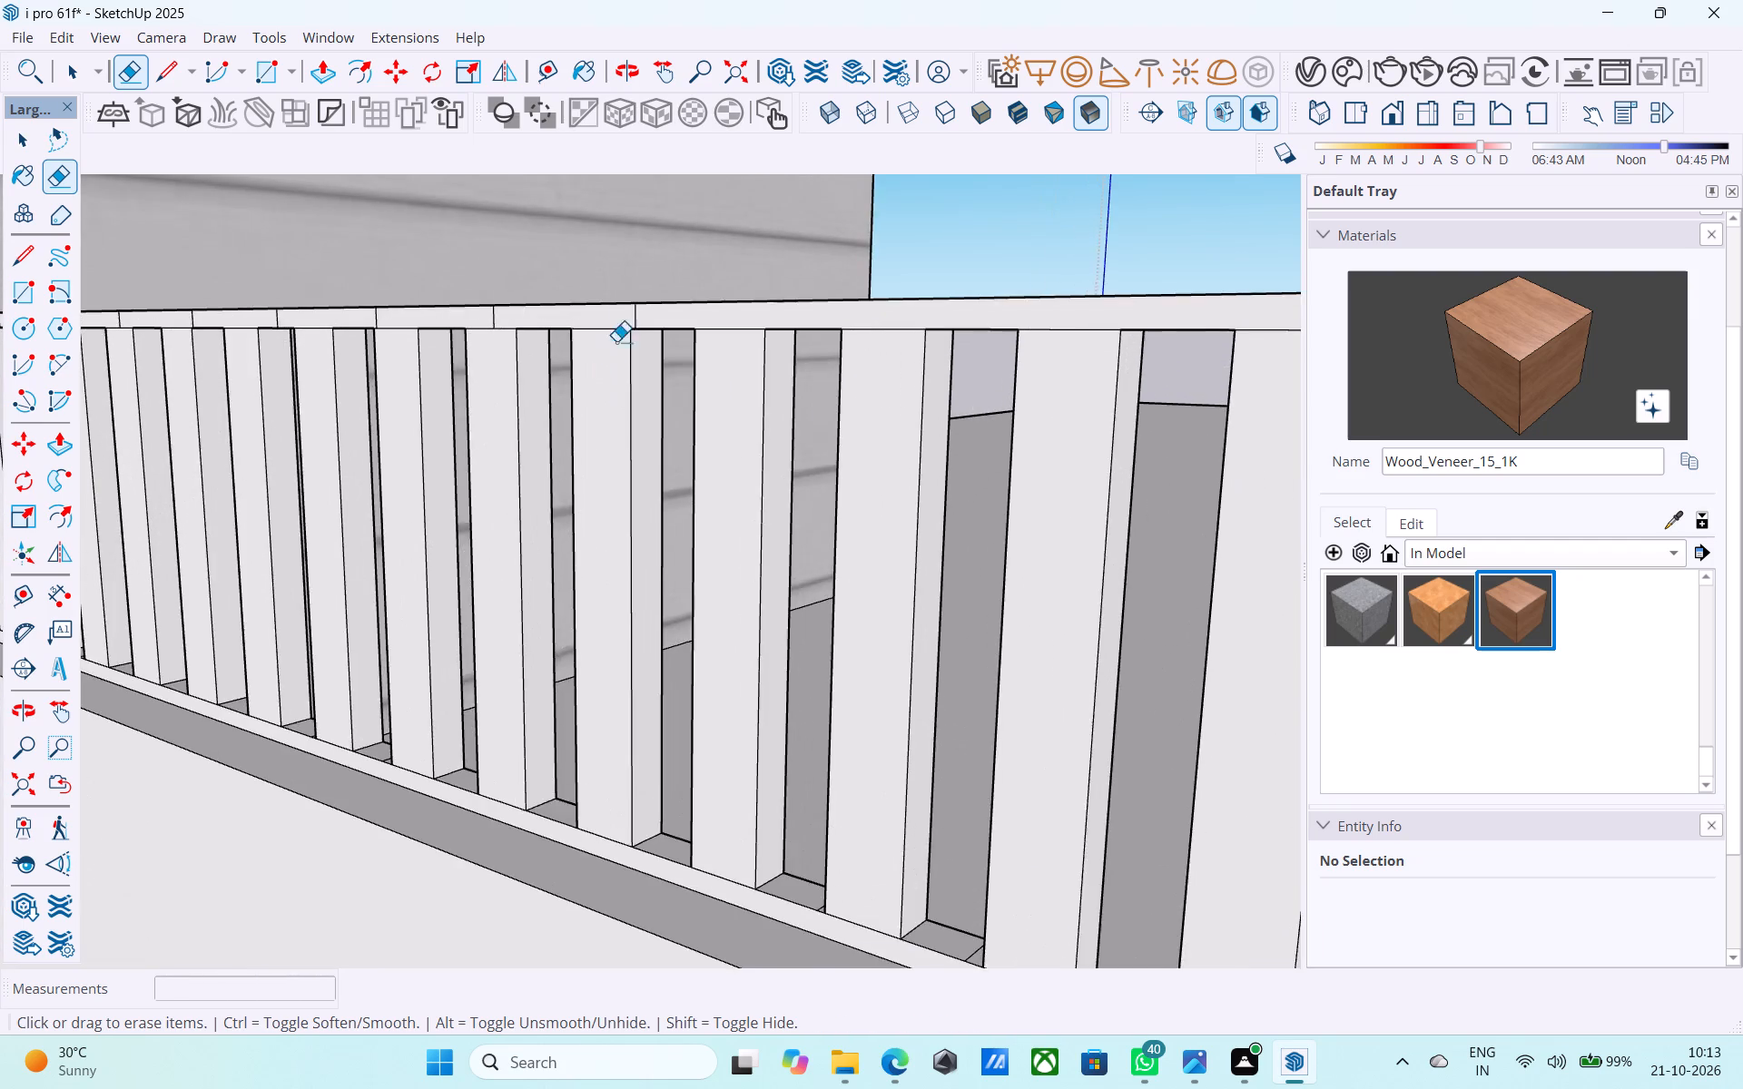
scroll(625, 328, "up", 7)
left_click(644, 307)
left_click_drag(372, 327, 363, 324)
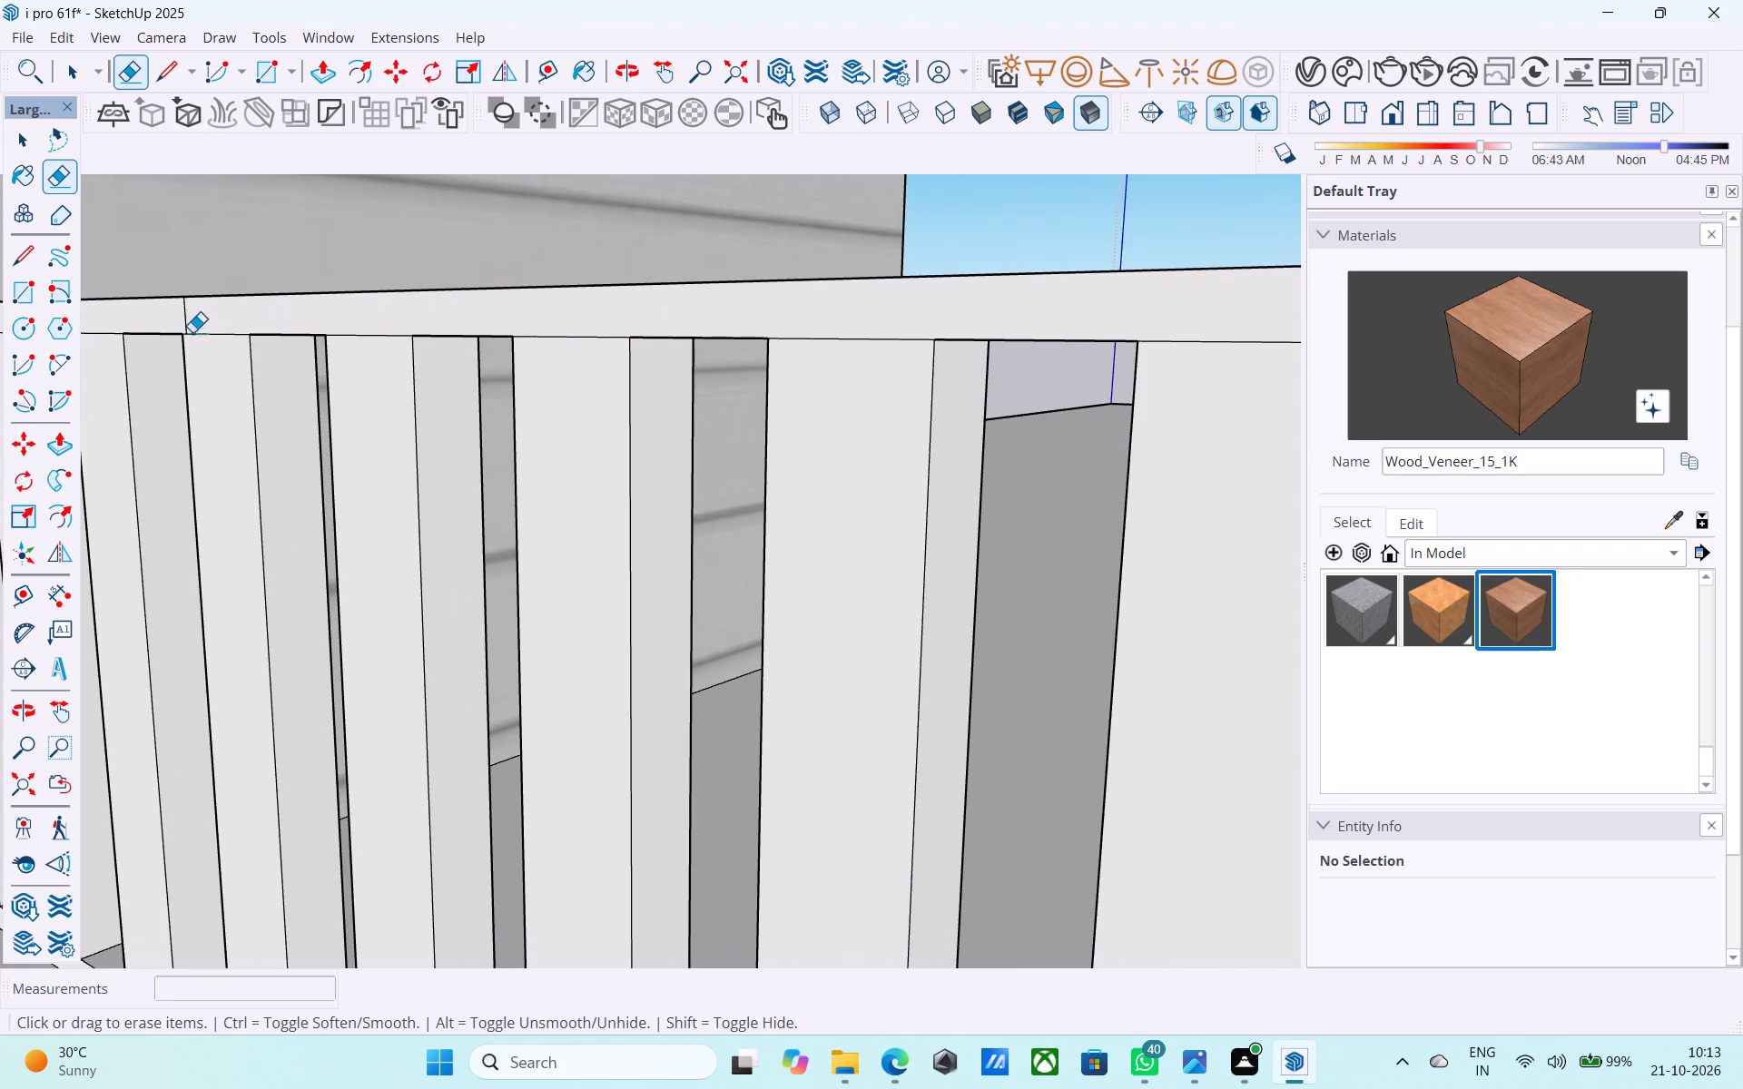
left_click_drag(186, 319, 174, 319)
Erase the next four vertical seams on the front top rail, leaving only those nearest its far end.
scroll(725, 382, "down", 6)
scroll(441, 378, "up", 5)
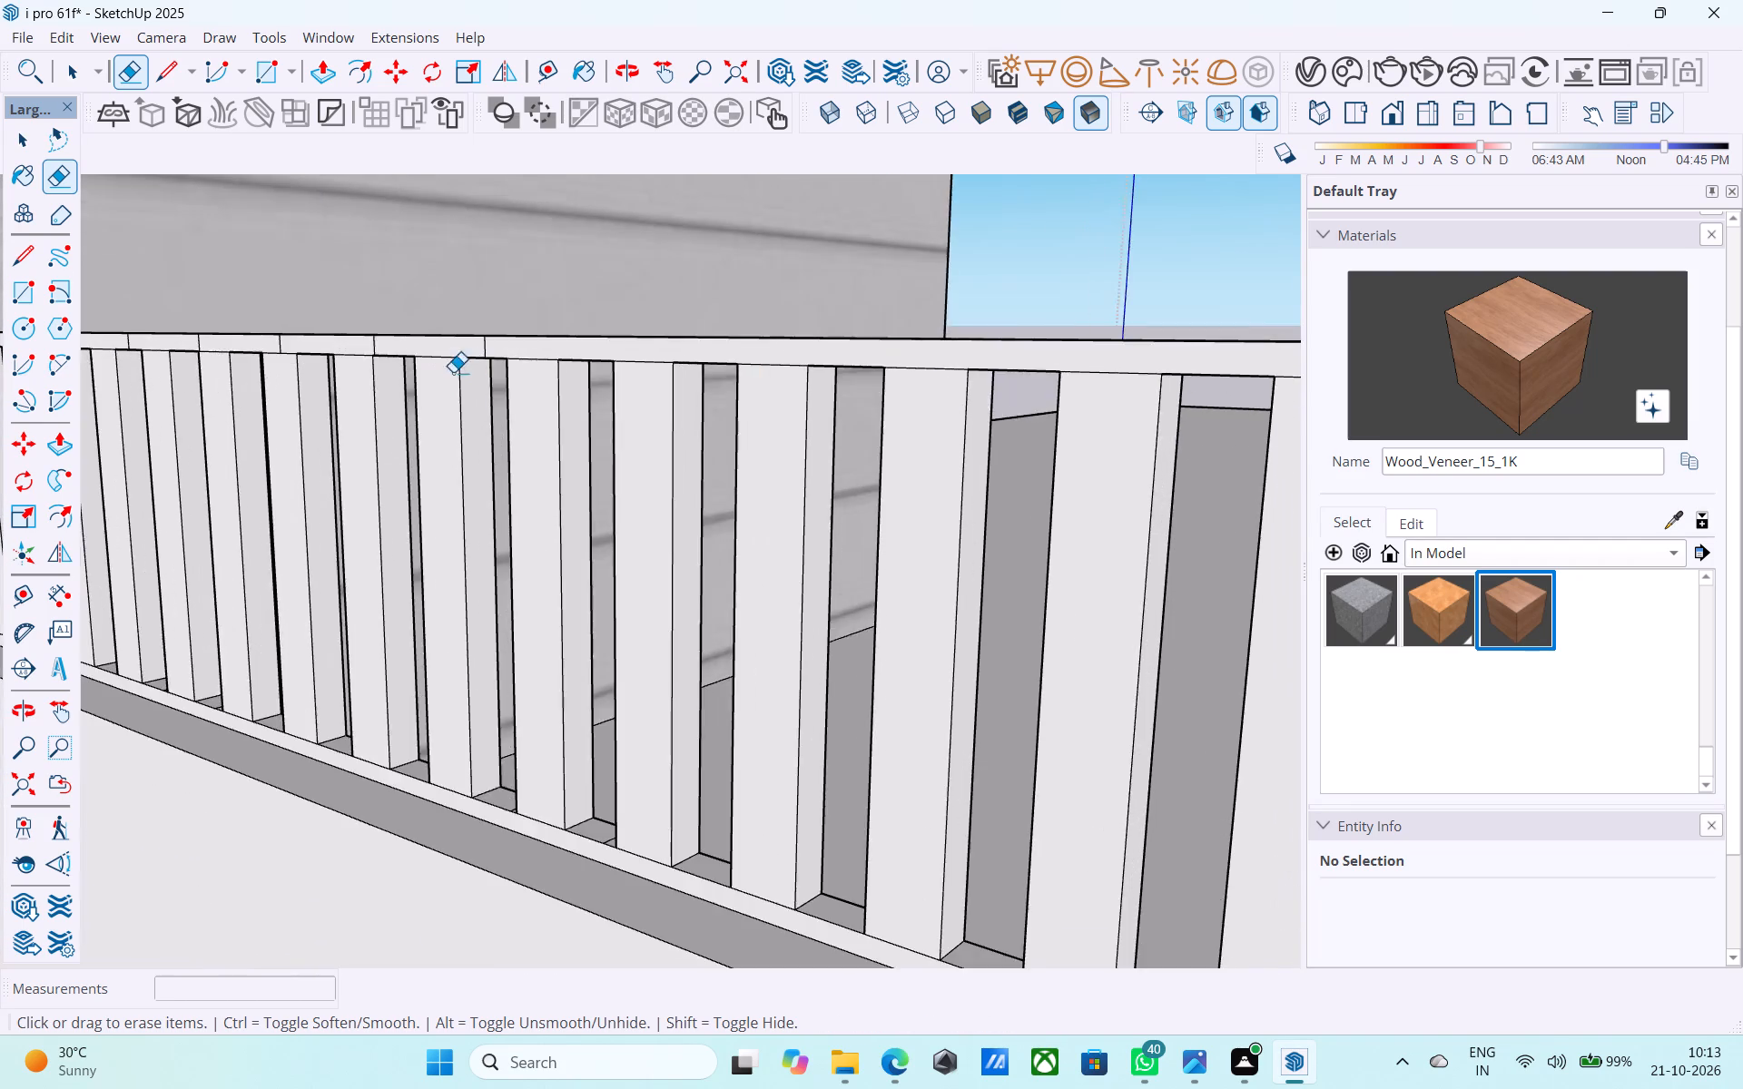
scroll(480, 369, "up", 4)
left_click_drag(498, 336, 479, 333)
left_click_drag(329, 336, 320, 336)
scroll(818, 335, "down", 6)
scroll(427, 336, "up", 6)
left_click_drag(385, 338, 370, 338)
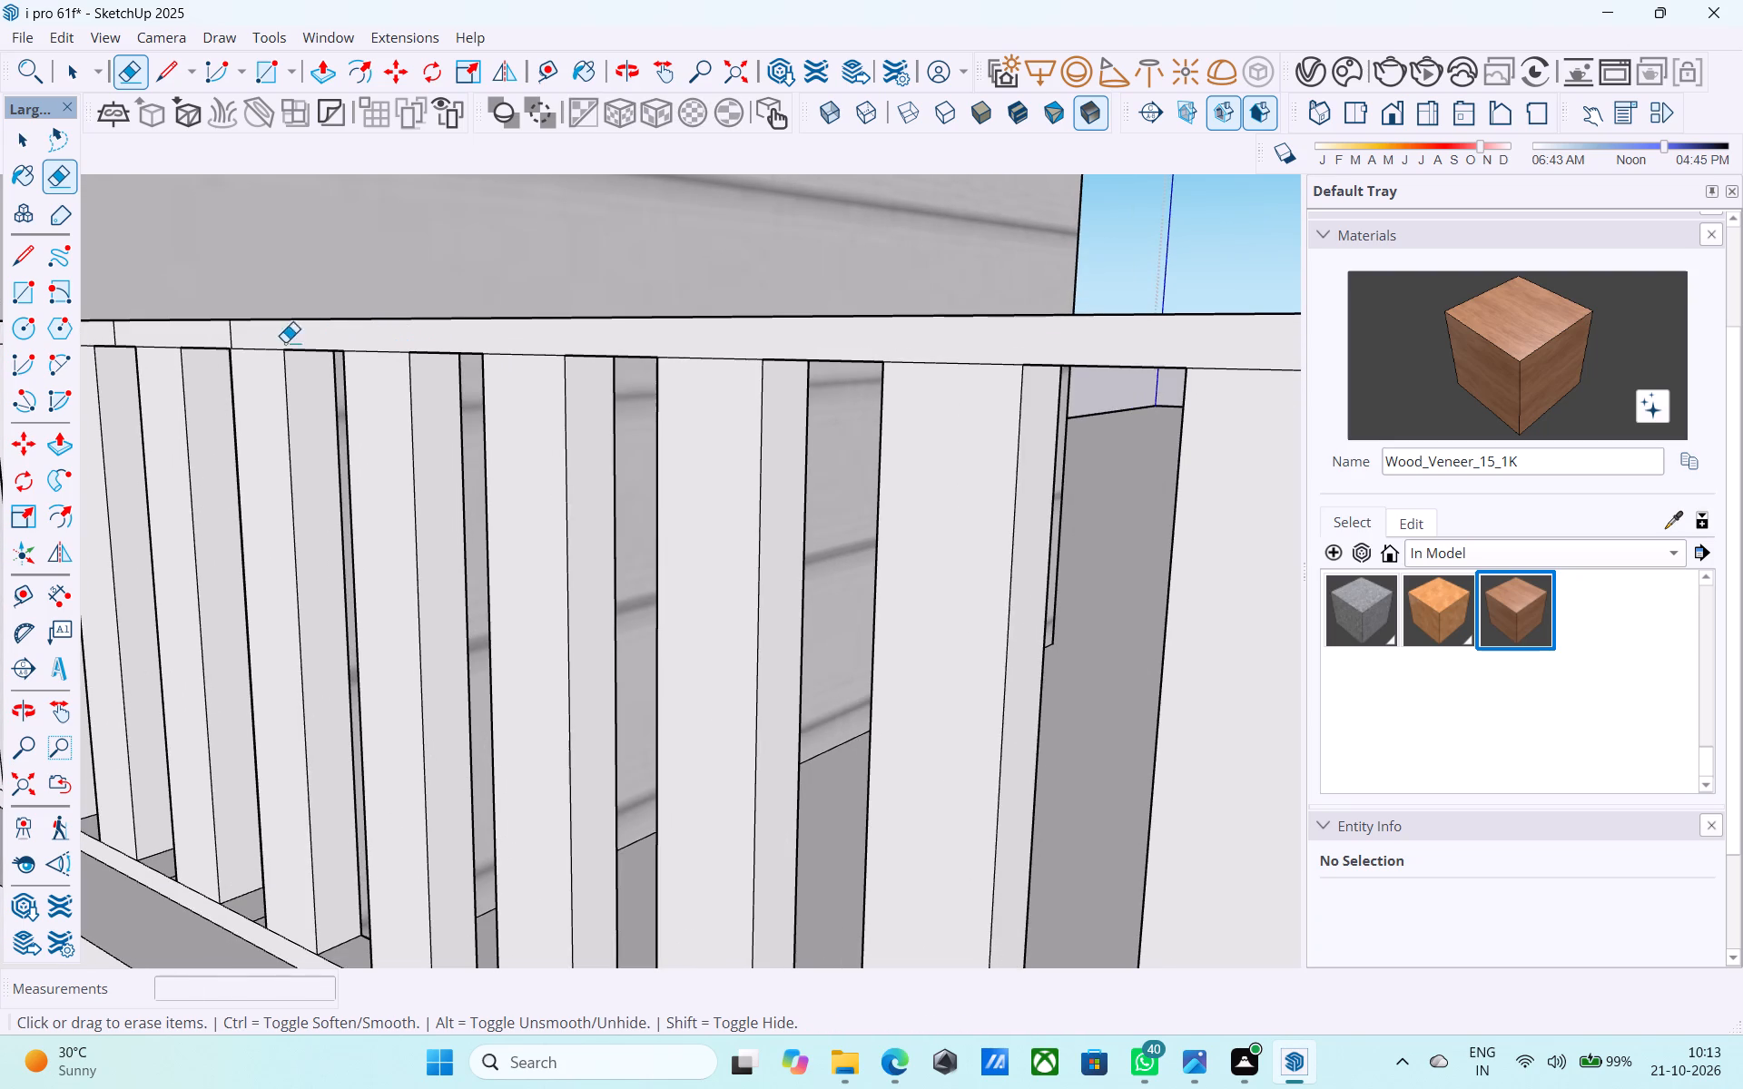
left_click(233, 338)
Erase the last three vertical seams at the end of the front top rail that meets the grey clad wall.
scroll(873, 382, "down", 7)
scroll(482, 371, "up", 3)
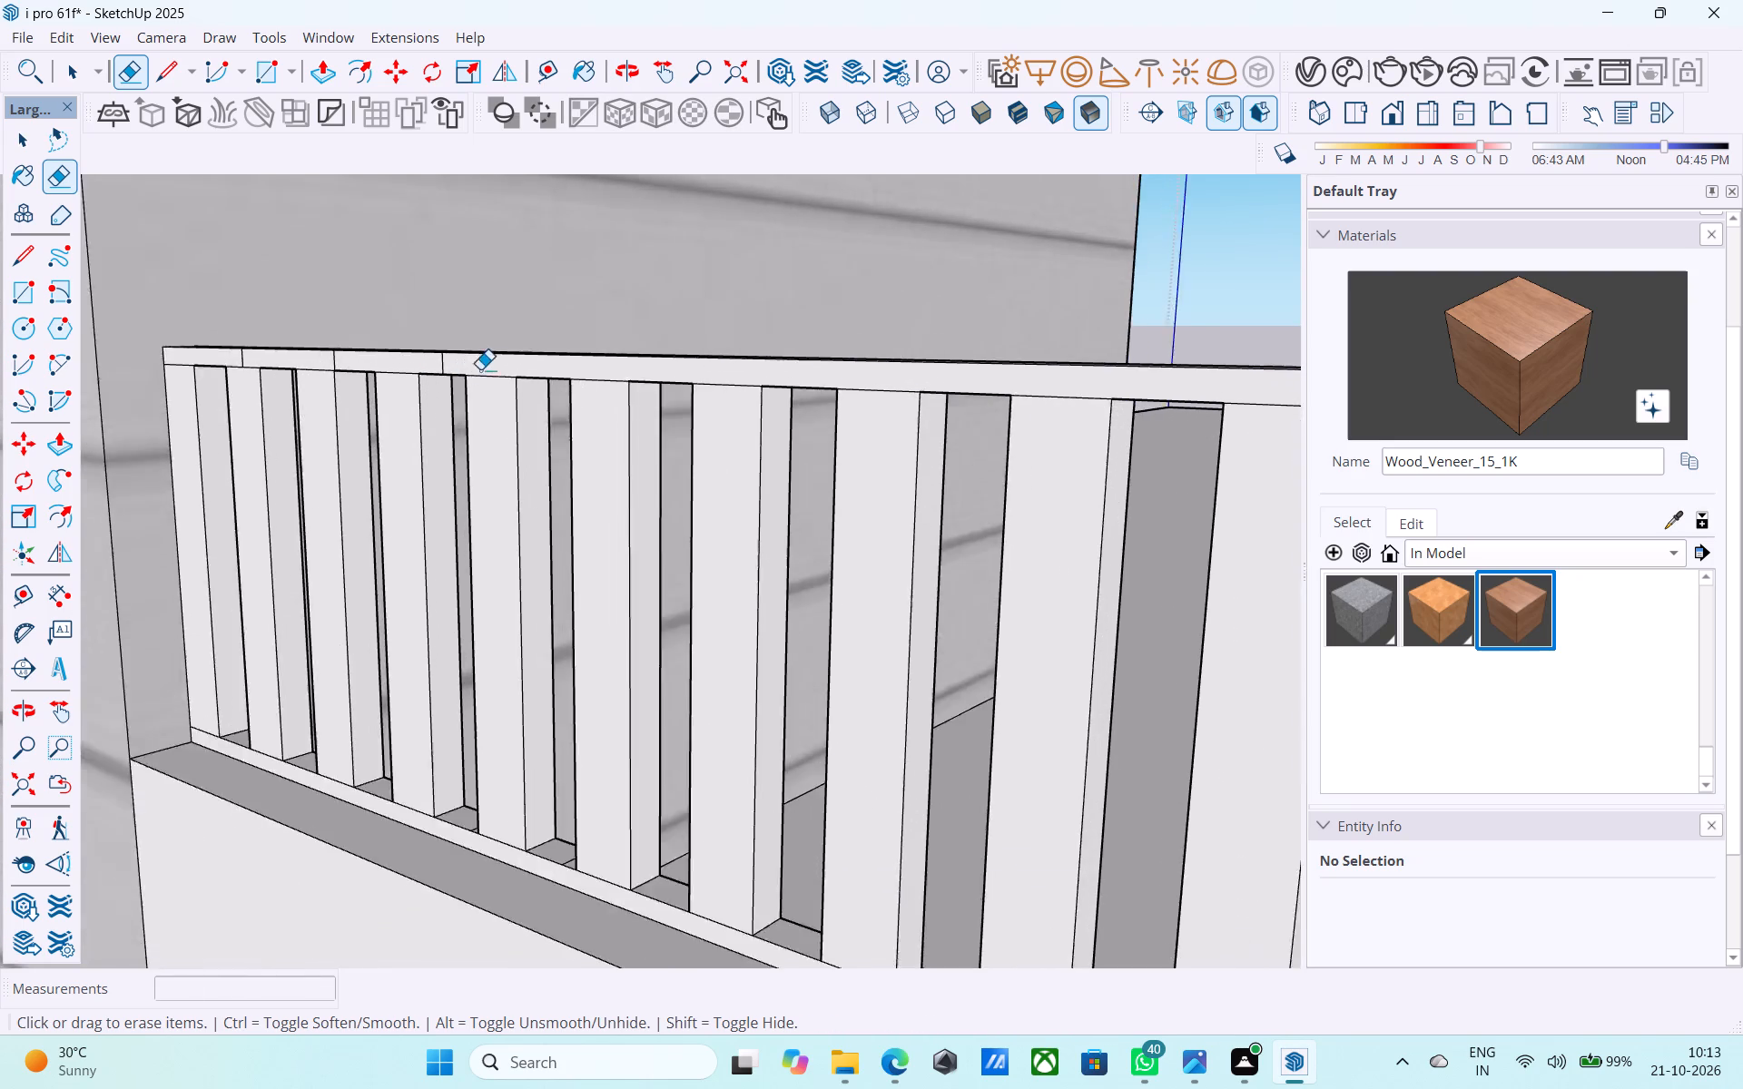
scroll(480, 369, "up", 5)
left_click_drag(446, 364, 432, 360)
left_click_drag(284, 360, 265, 356)
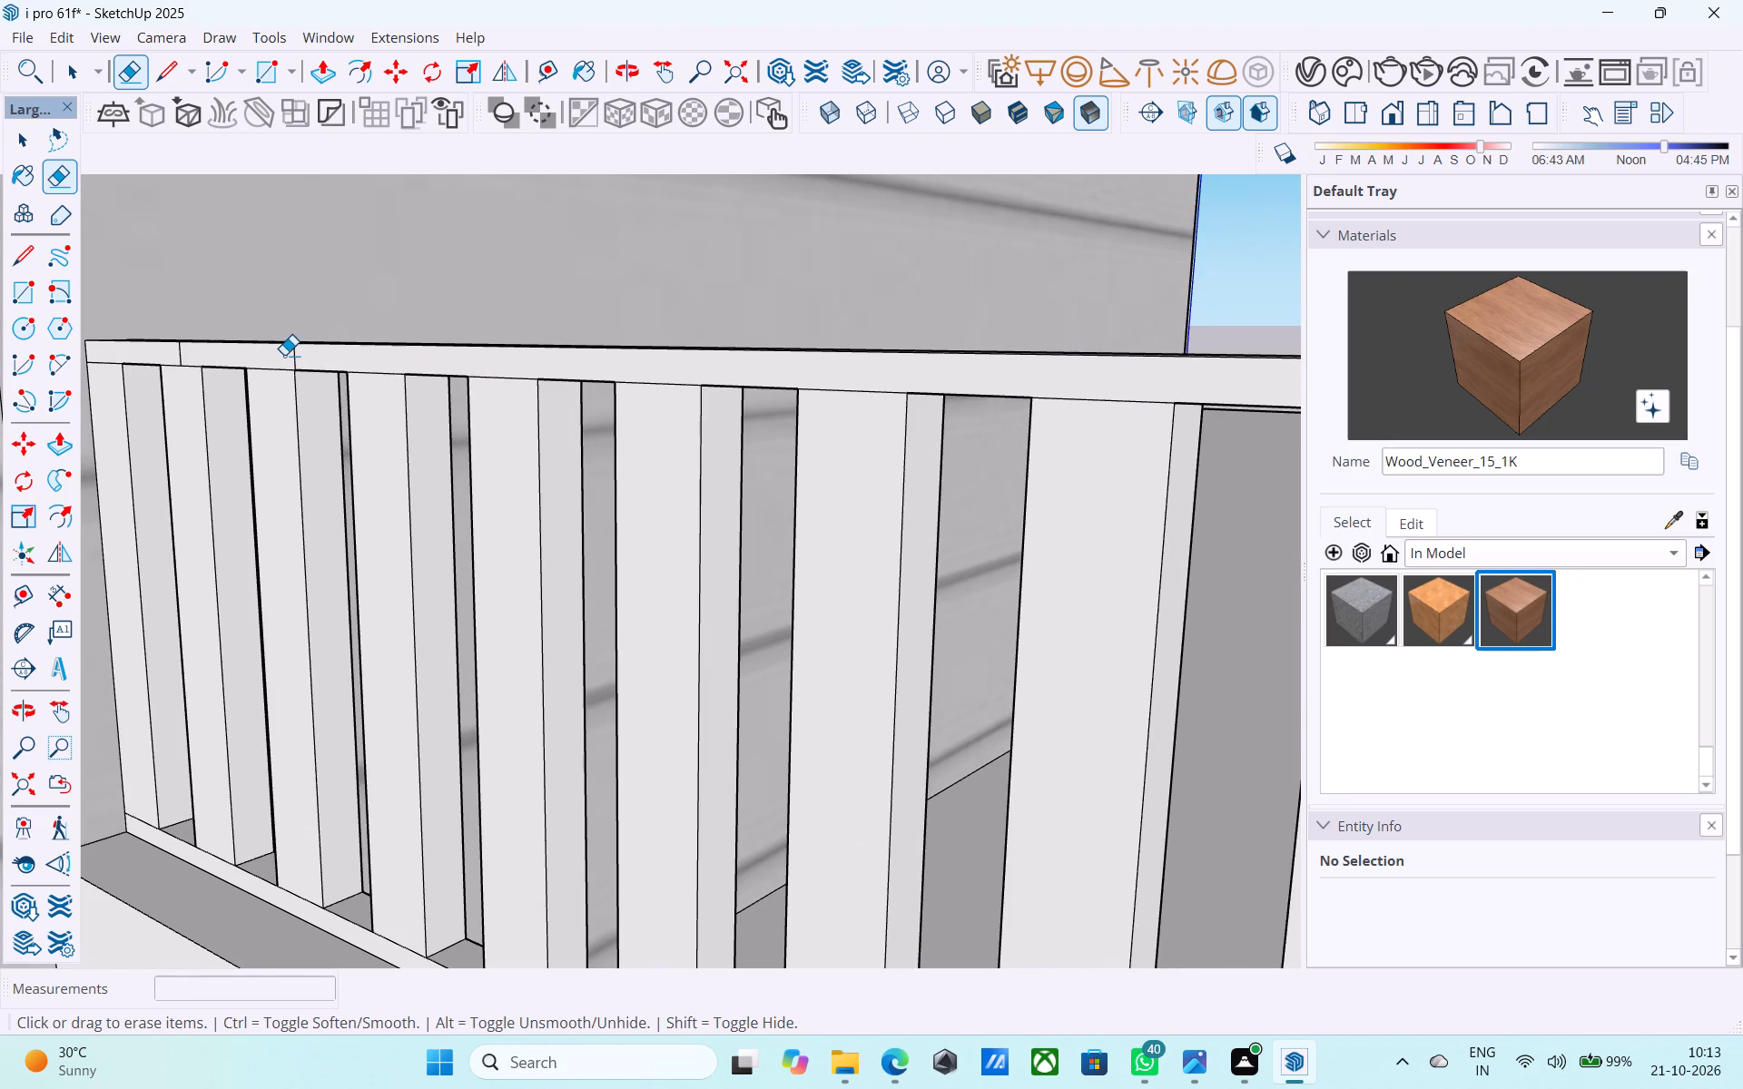
left_click_drag(296, 356, 273, 342)
key("ctrl+z")
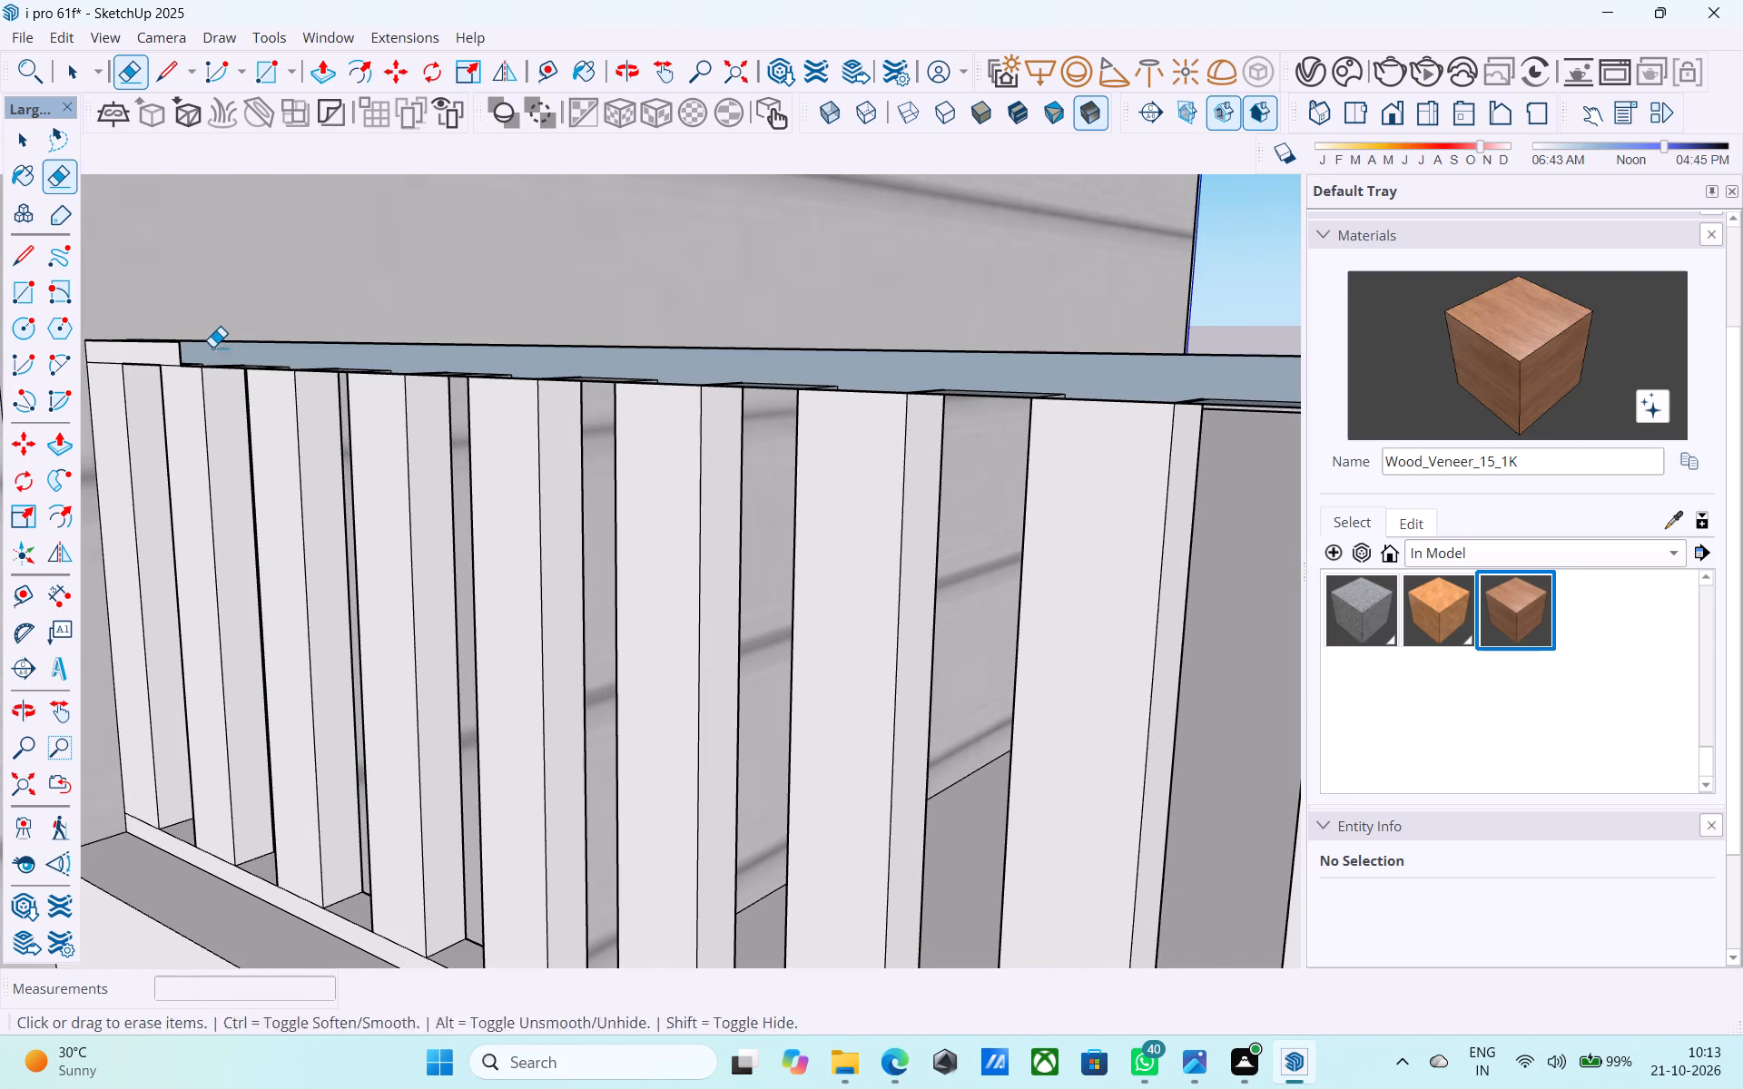
scroll(341, 372, "up", 4)
left_click_drag(275, 349, 262, 349)
left_click(116, 356)
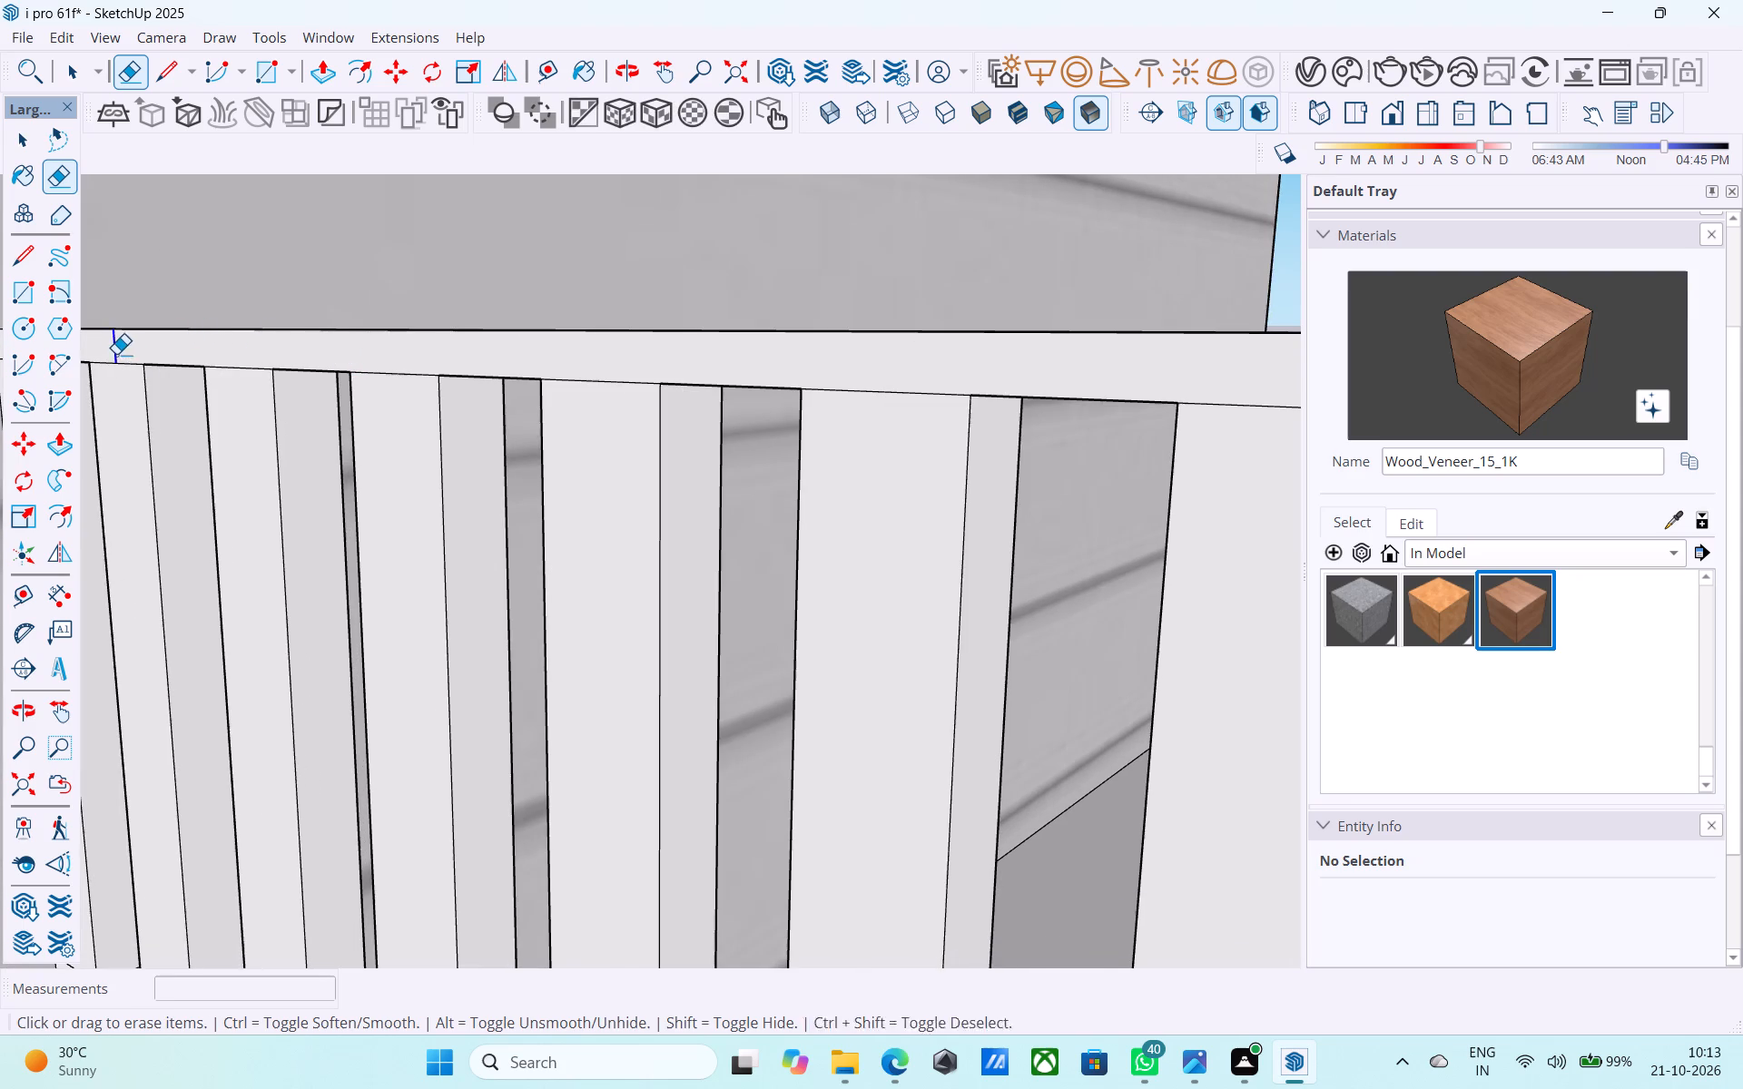
Save the model.
scroll(594, 379, "down", 5)
scroll(420, 437, "down", 18)
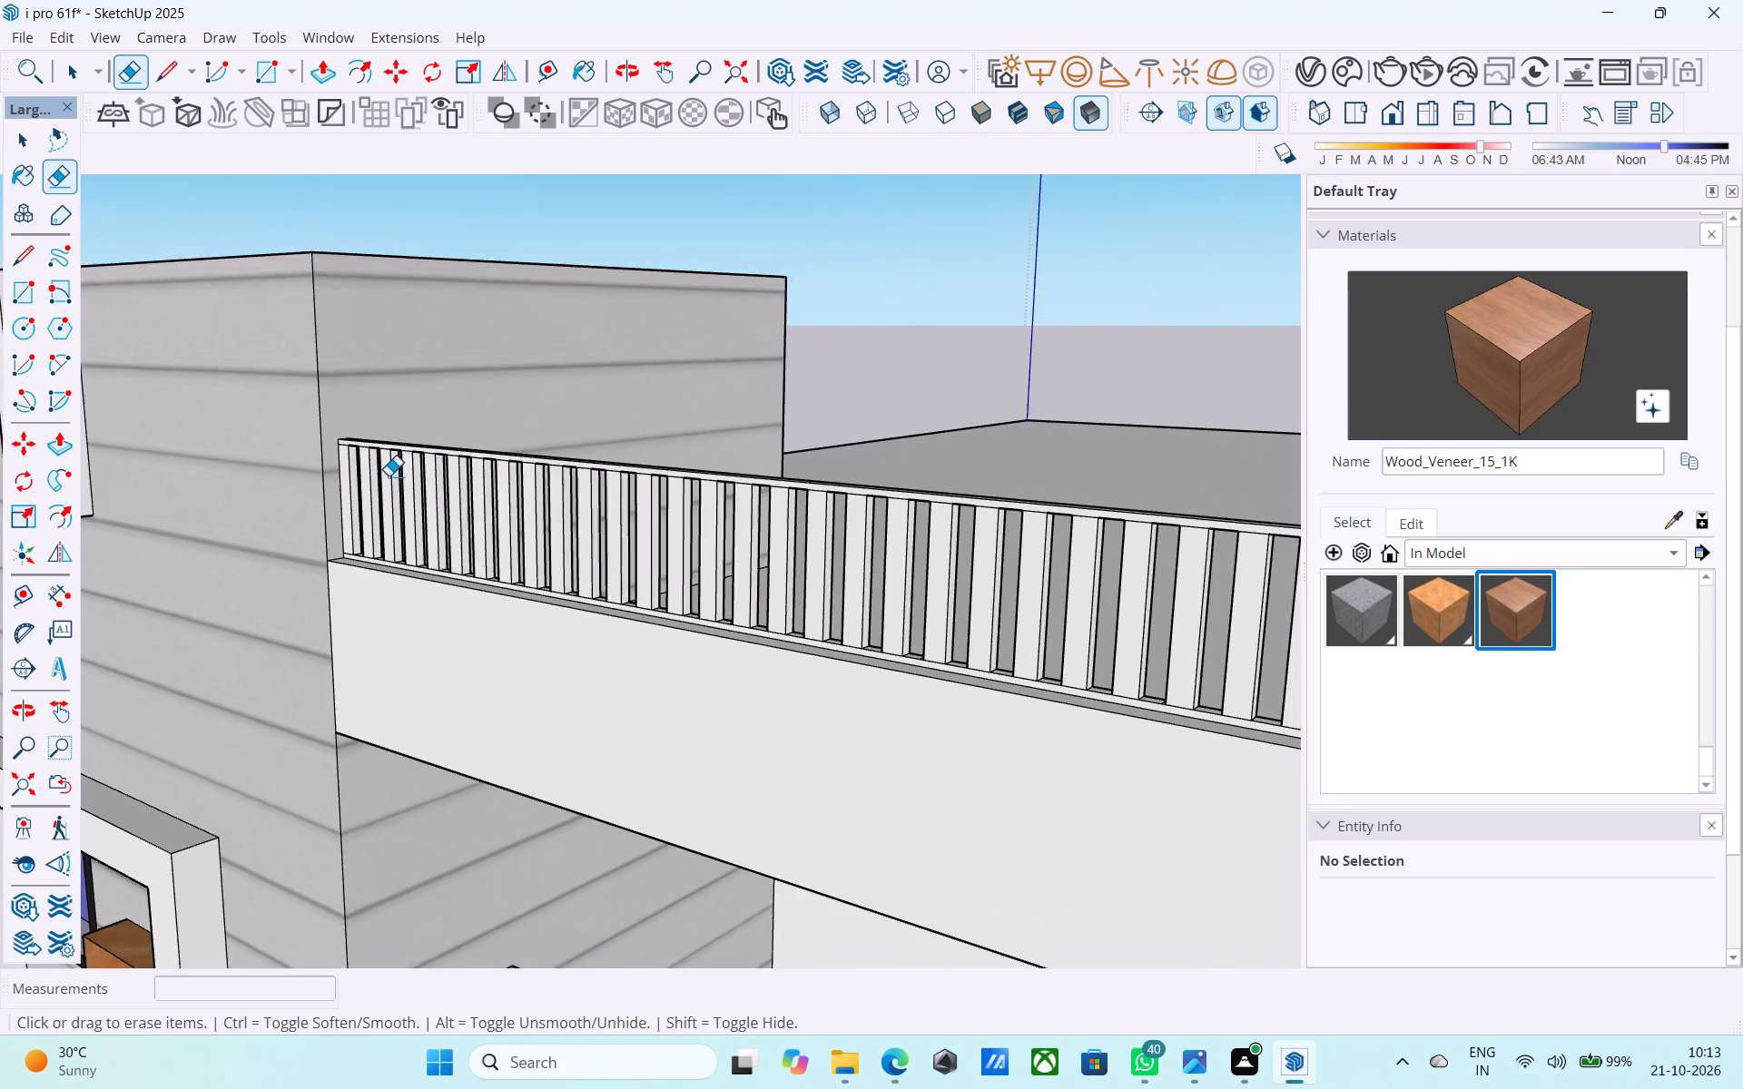
scroll(389, 476, "down", 9)
middle_click_drag(944, 492, 888, 461)
scroll(837, 466, "up", 10)
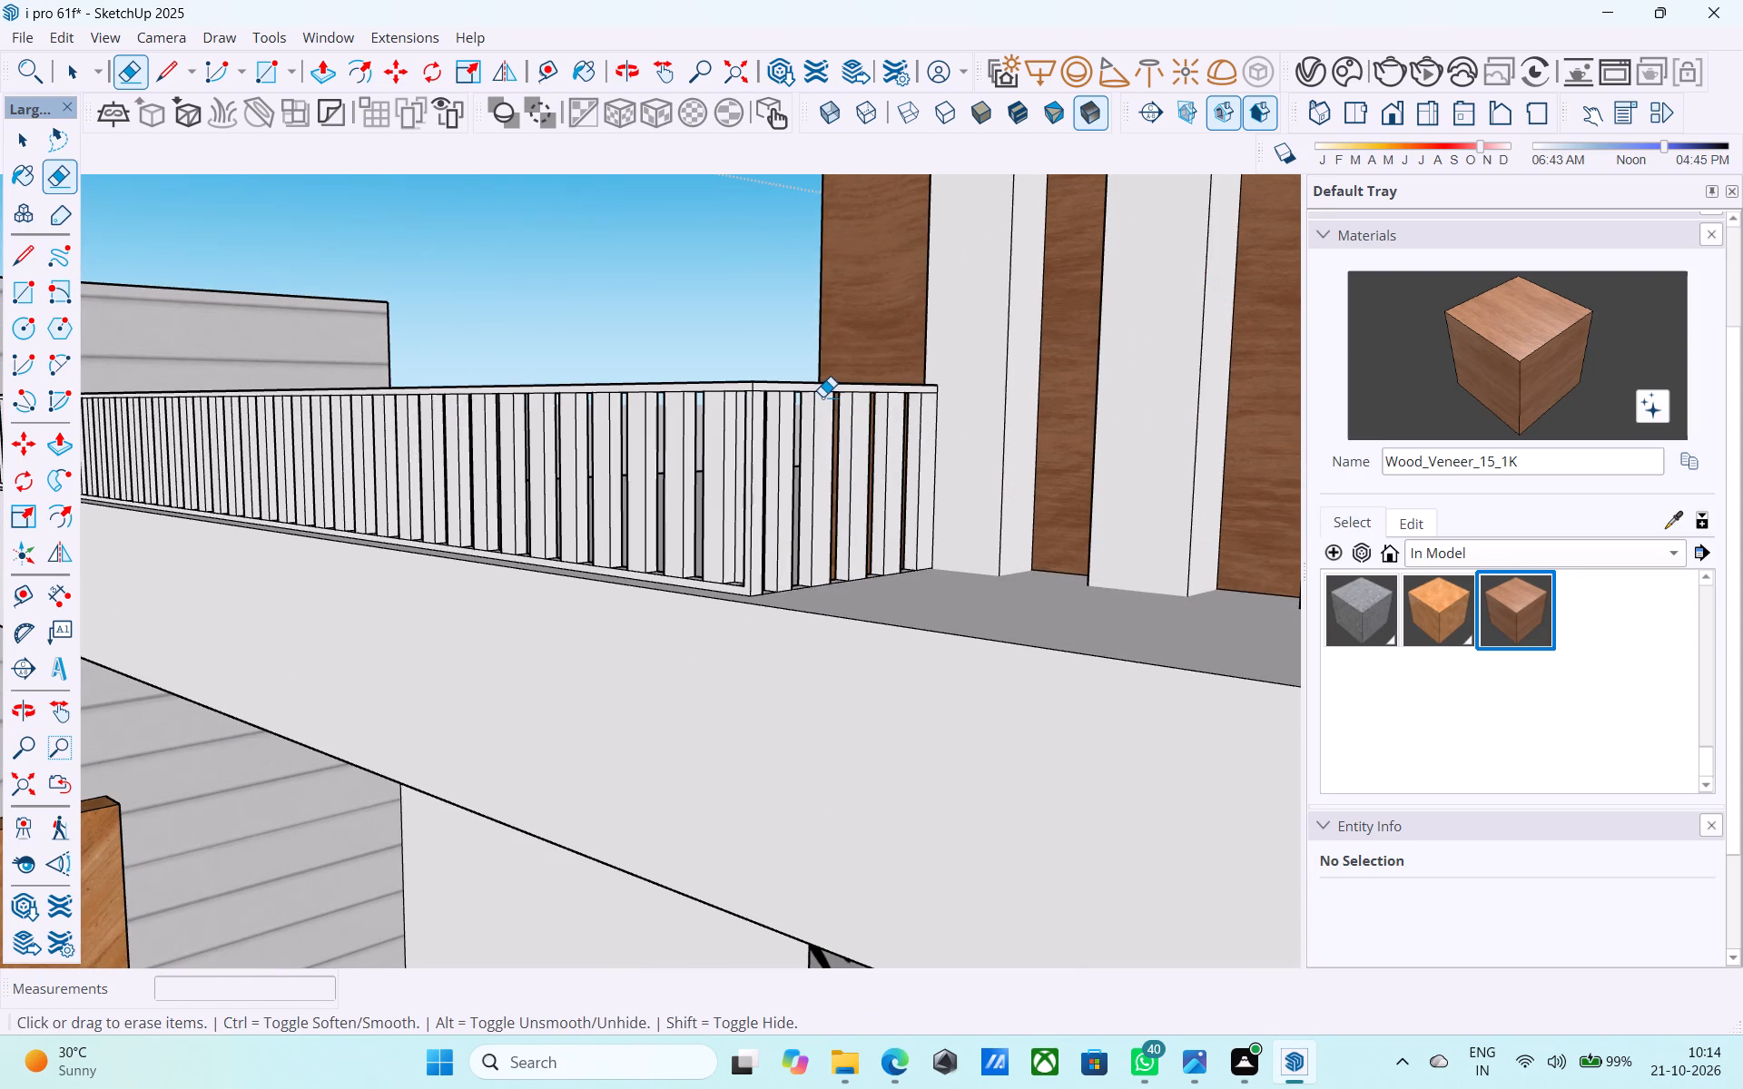
key("ctrl+s")
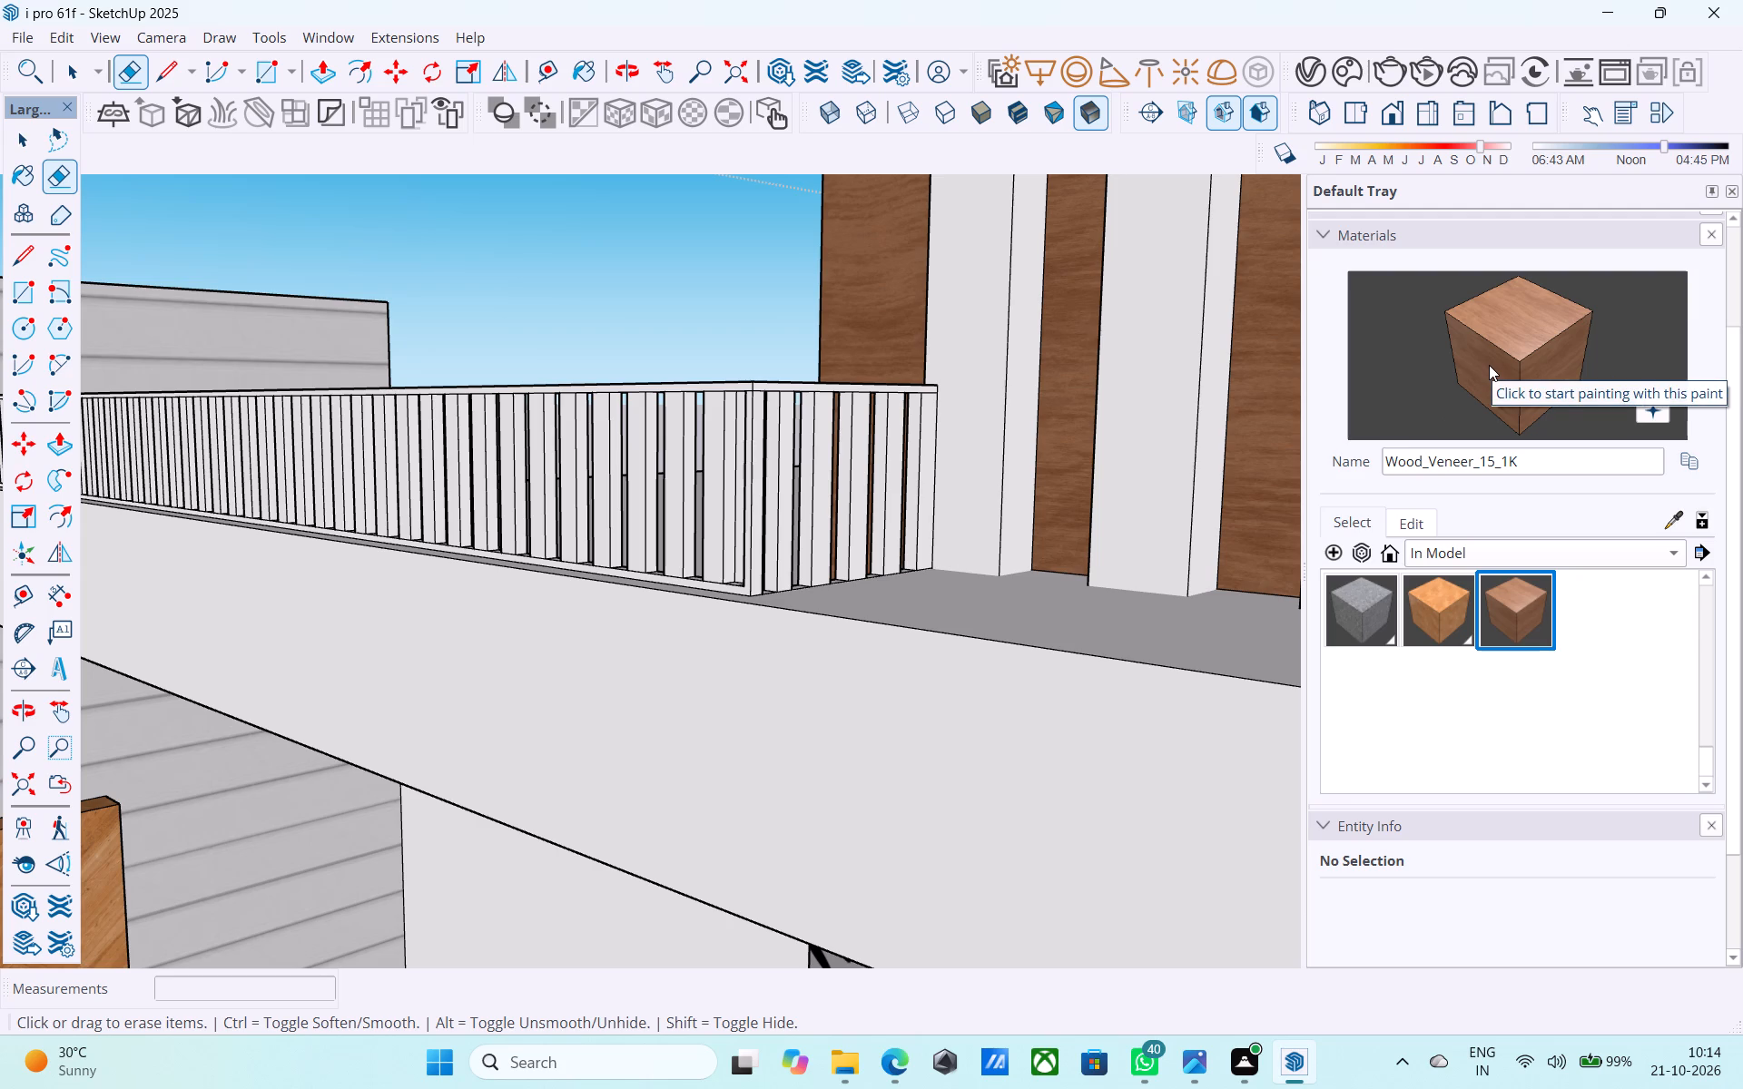
Paint the top rail's front and side faces at the railing corner with Wood_Veneer_15_1K.
left_click(1489, 364)
scroll(739, 403, "up", 11)
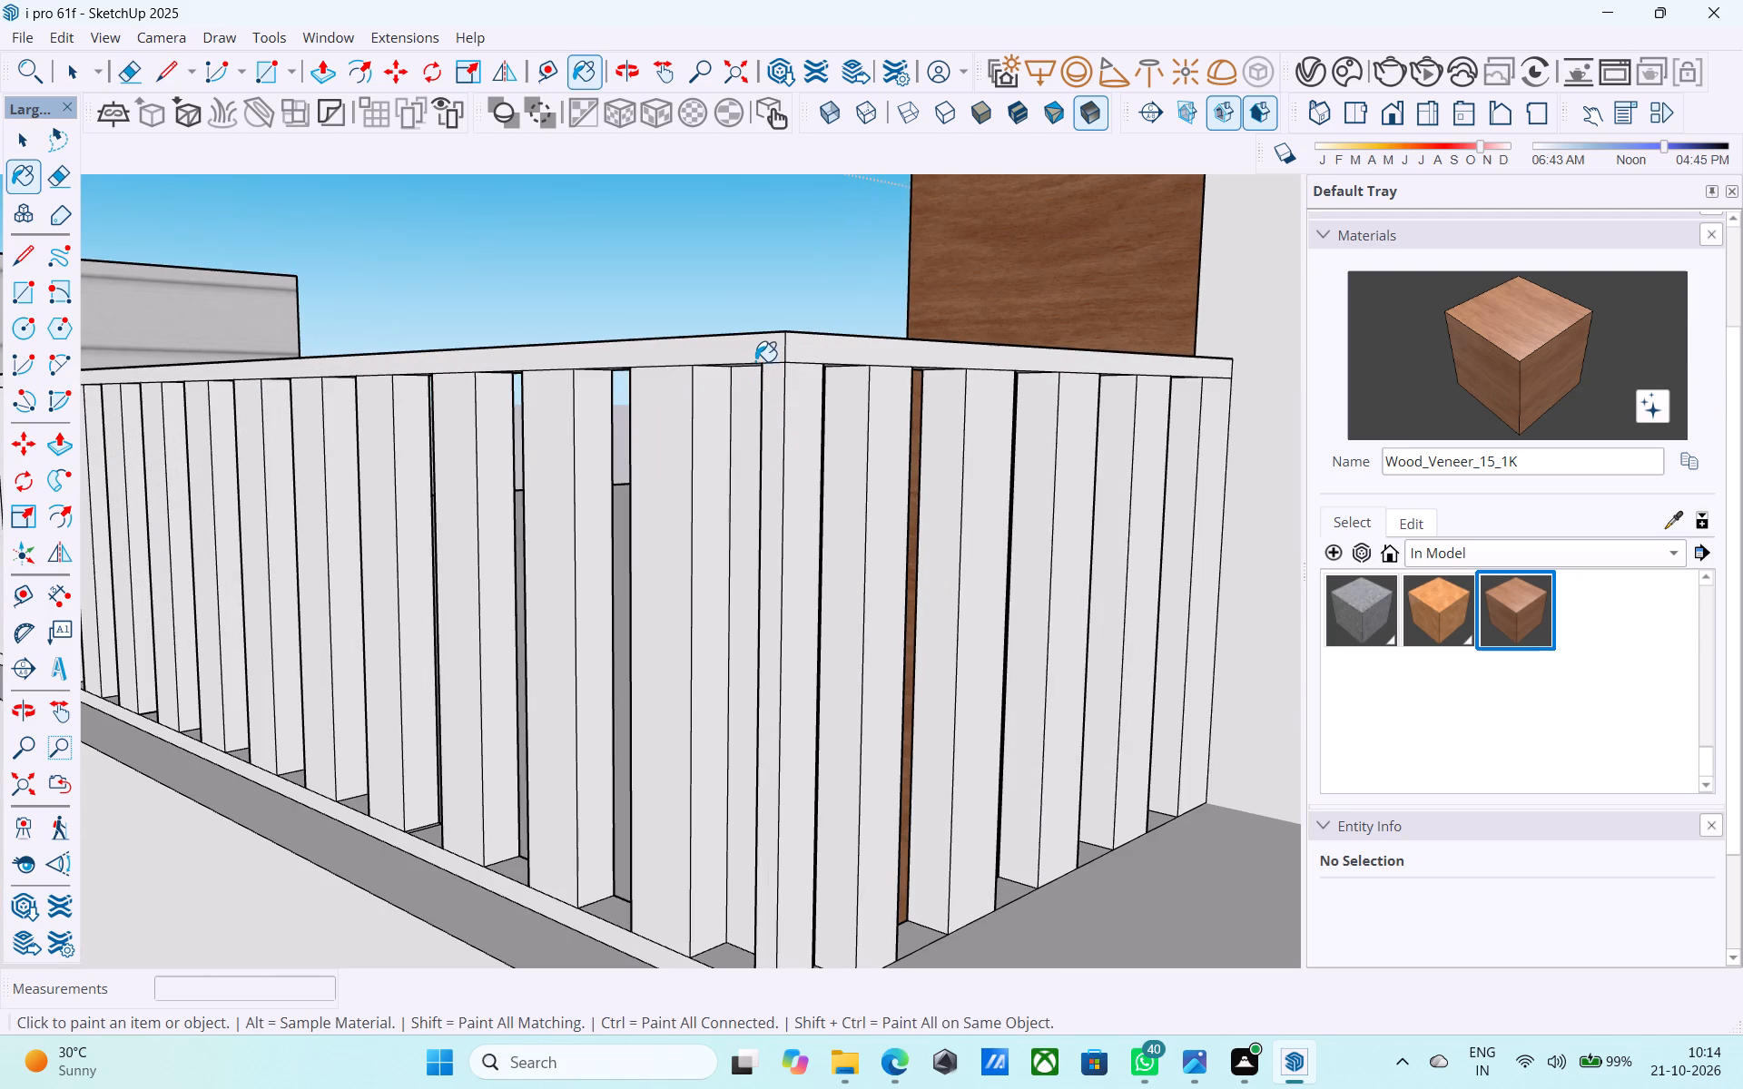
left_click(755, 361)
left_click(783, 355)
left_click(800, 357)
scroll(803, 358, "down", 5)
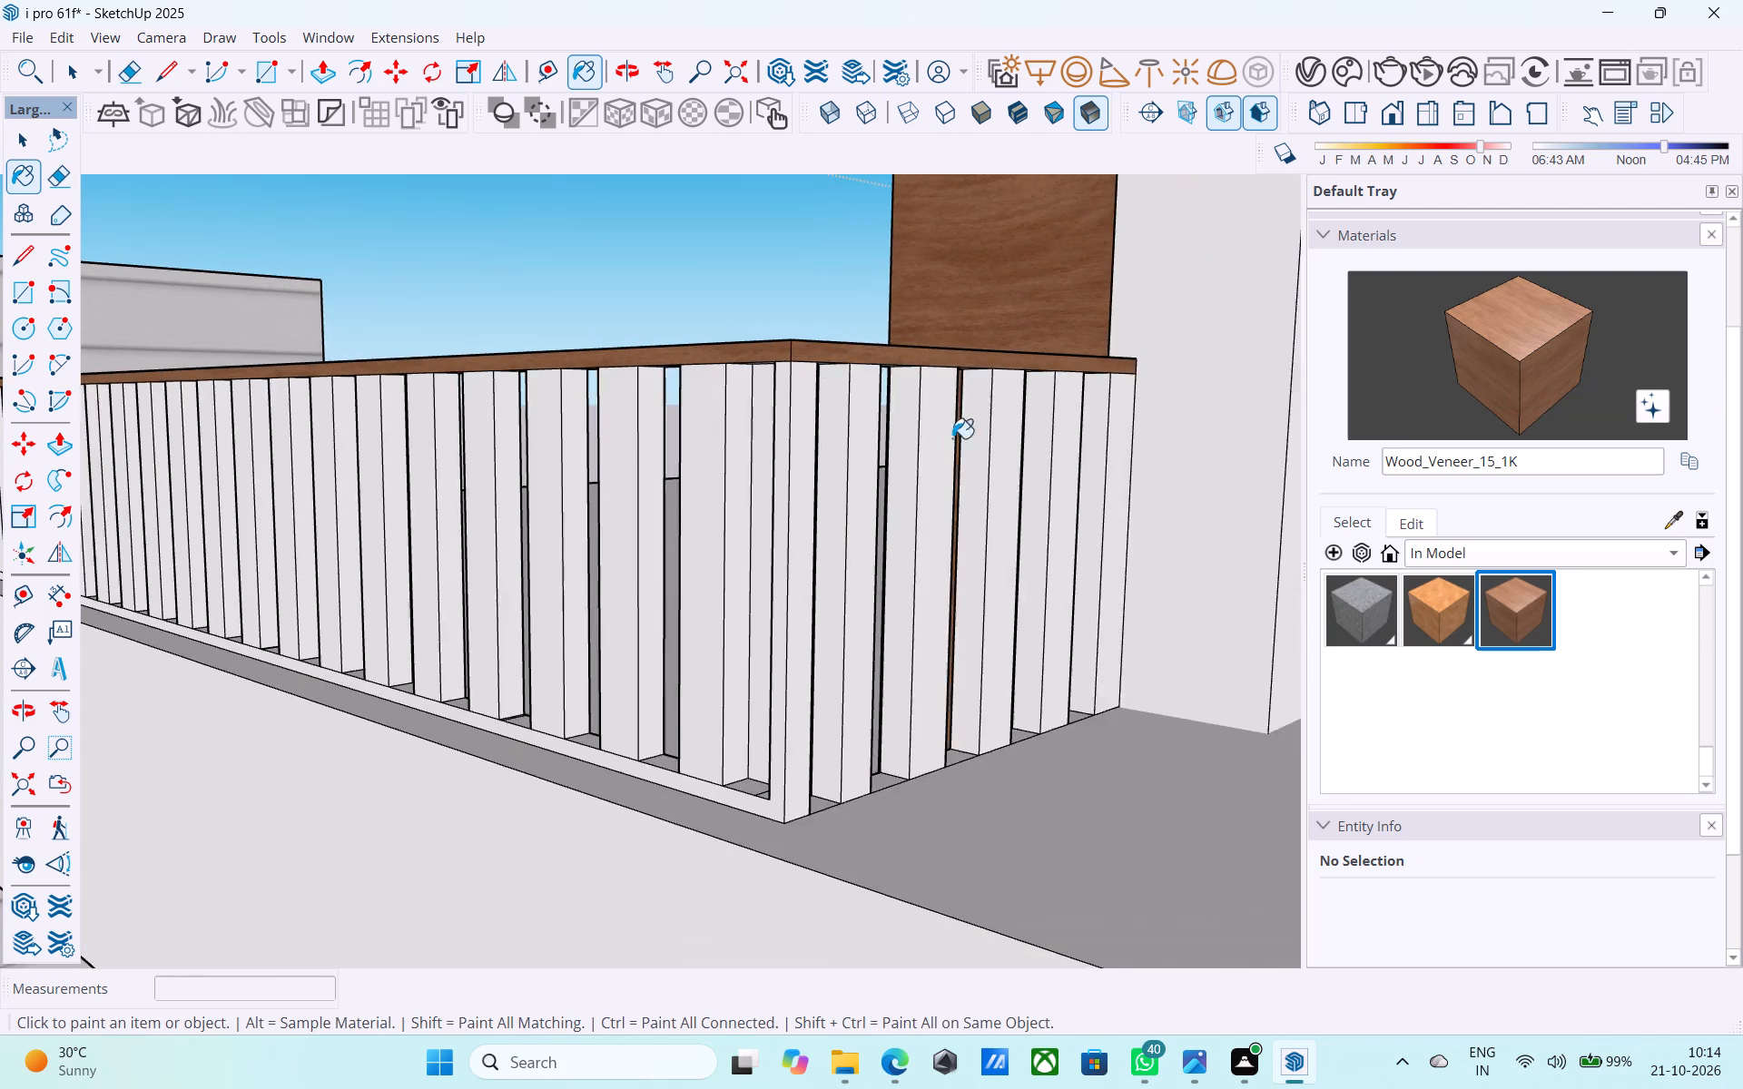
Paint the visible slat faces of the short side railing with Wood_Veneer_15_1K, from the white wall toward the corner.
middle_click_drag(1050, 458, 990, 437)
scroll(1063, 456, "up", 5)
left_click(1131, 449)
left_click(1106, 452)
left_click(1050, 442)
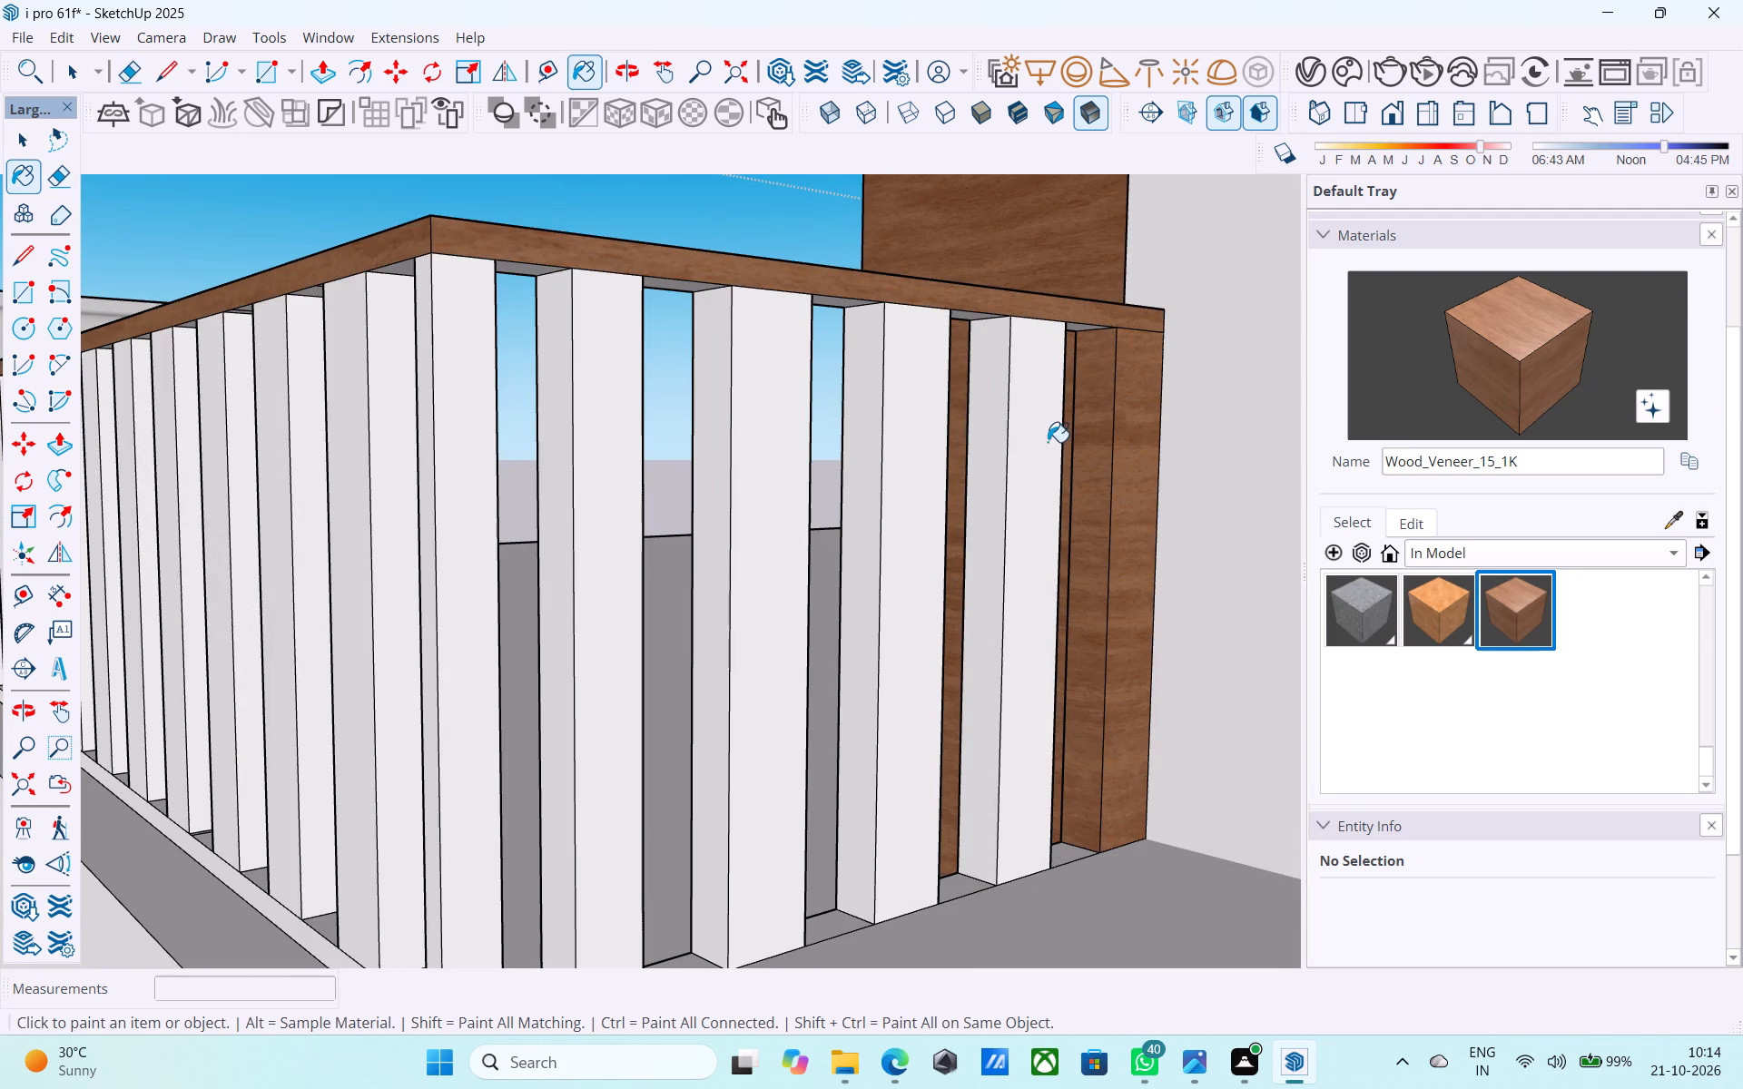
left_click(990, 469)
left_click_drag(931, 495, 918, 496)
left_click(879, 483)
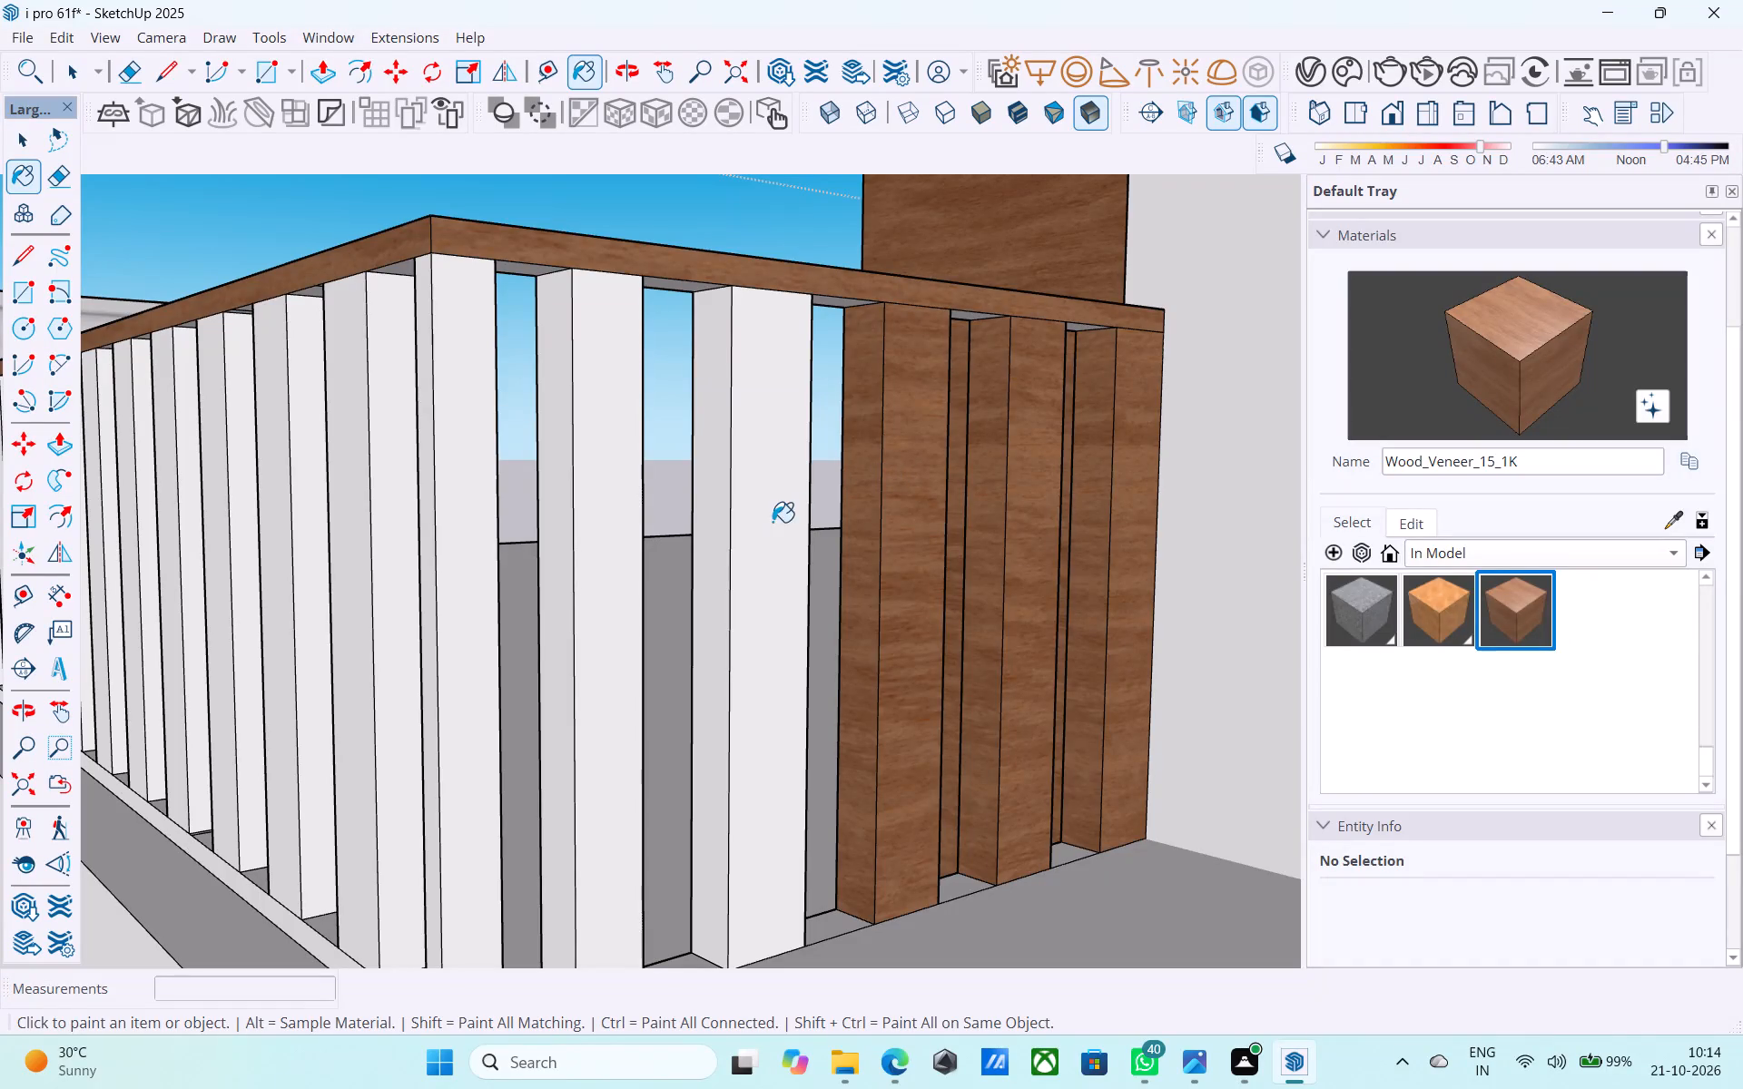
left_click(773, 522)
left_click(716, 504)
middle_click_drag(716, 502, 824, 560)
left_click(633, 531)
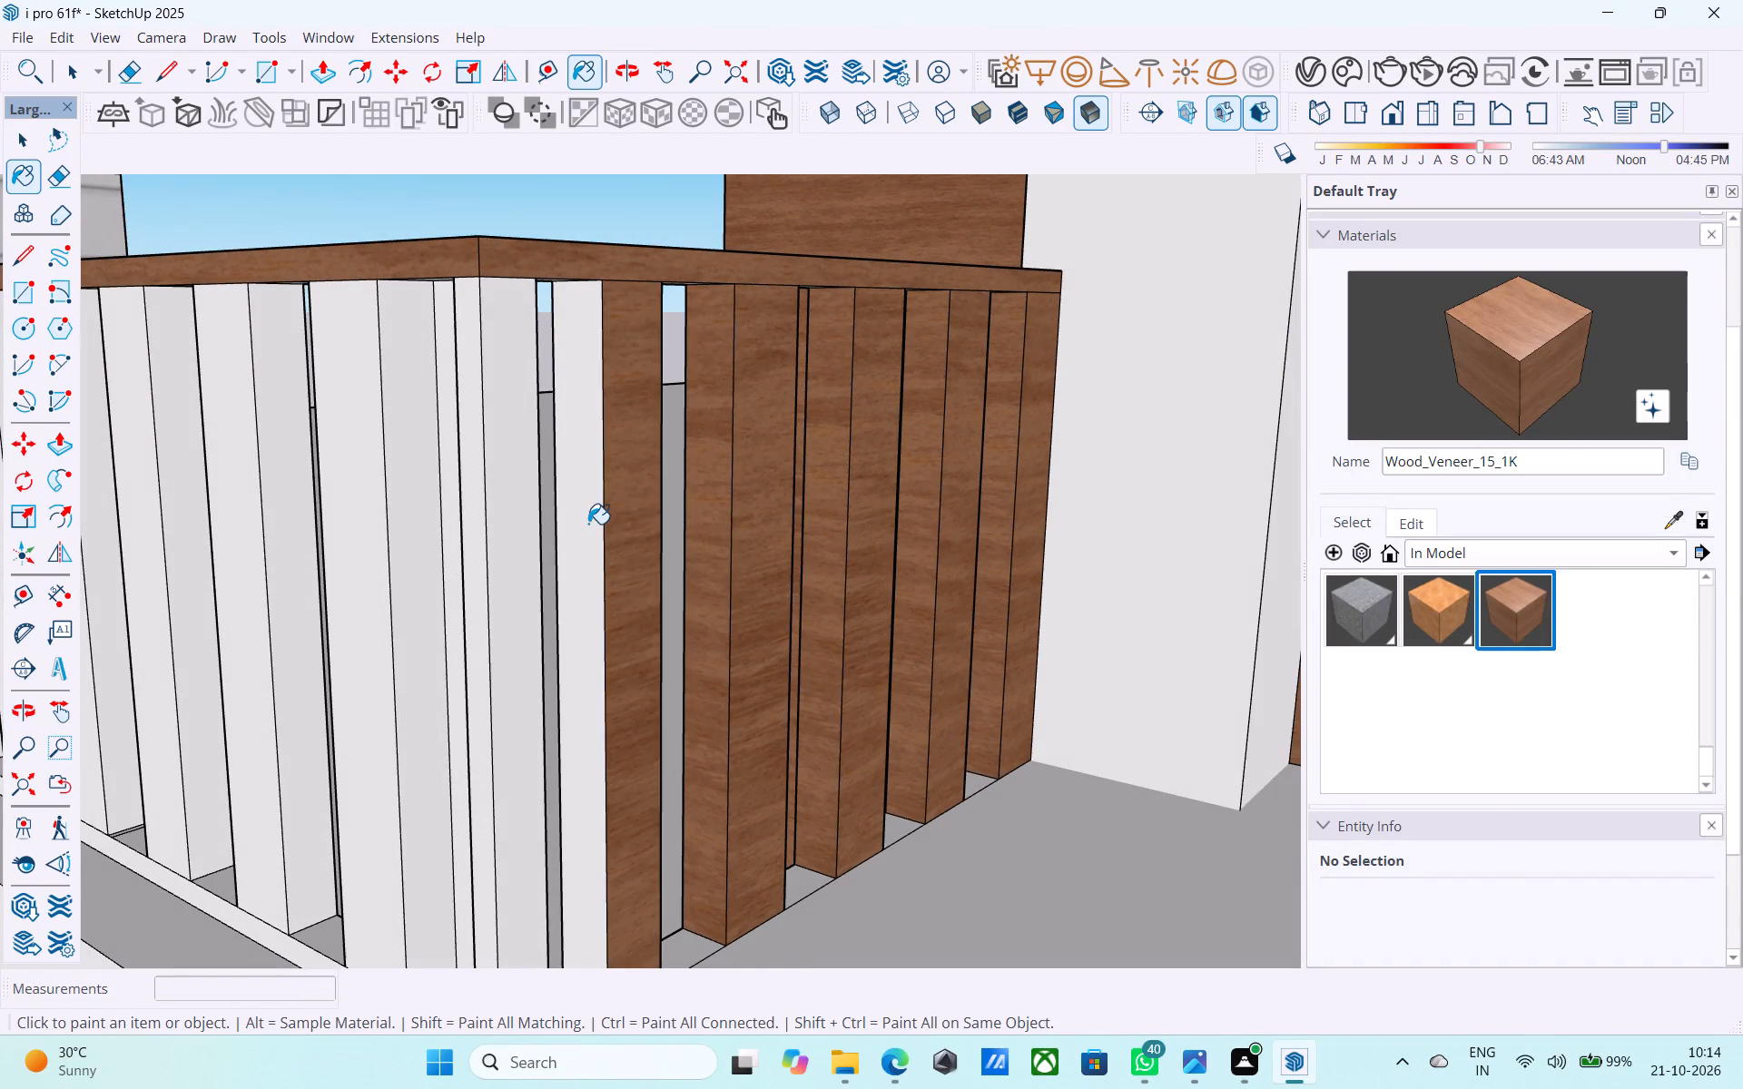
left_click(588, 524)
Paint the railing's corner post and the front bottom rail with Wood_Veneer_15_1K.
scroll(697, 504, "down", 4)
middle_click_drag(697, 505, 894, 563)
scroll(735, 606, "up", 3)
left_click_drag(576, 595, 585, 593)
left_click(608, 584)
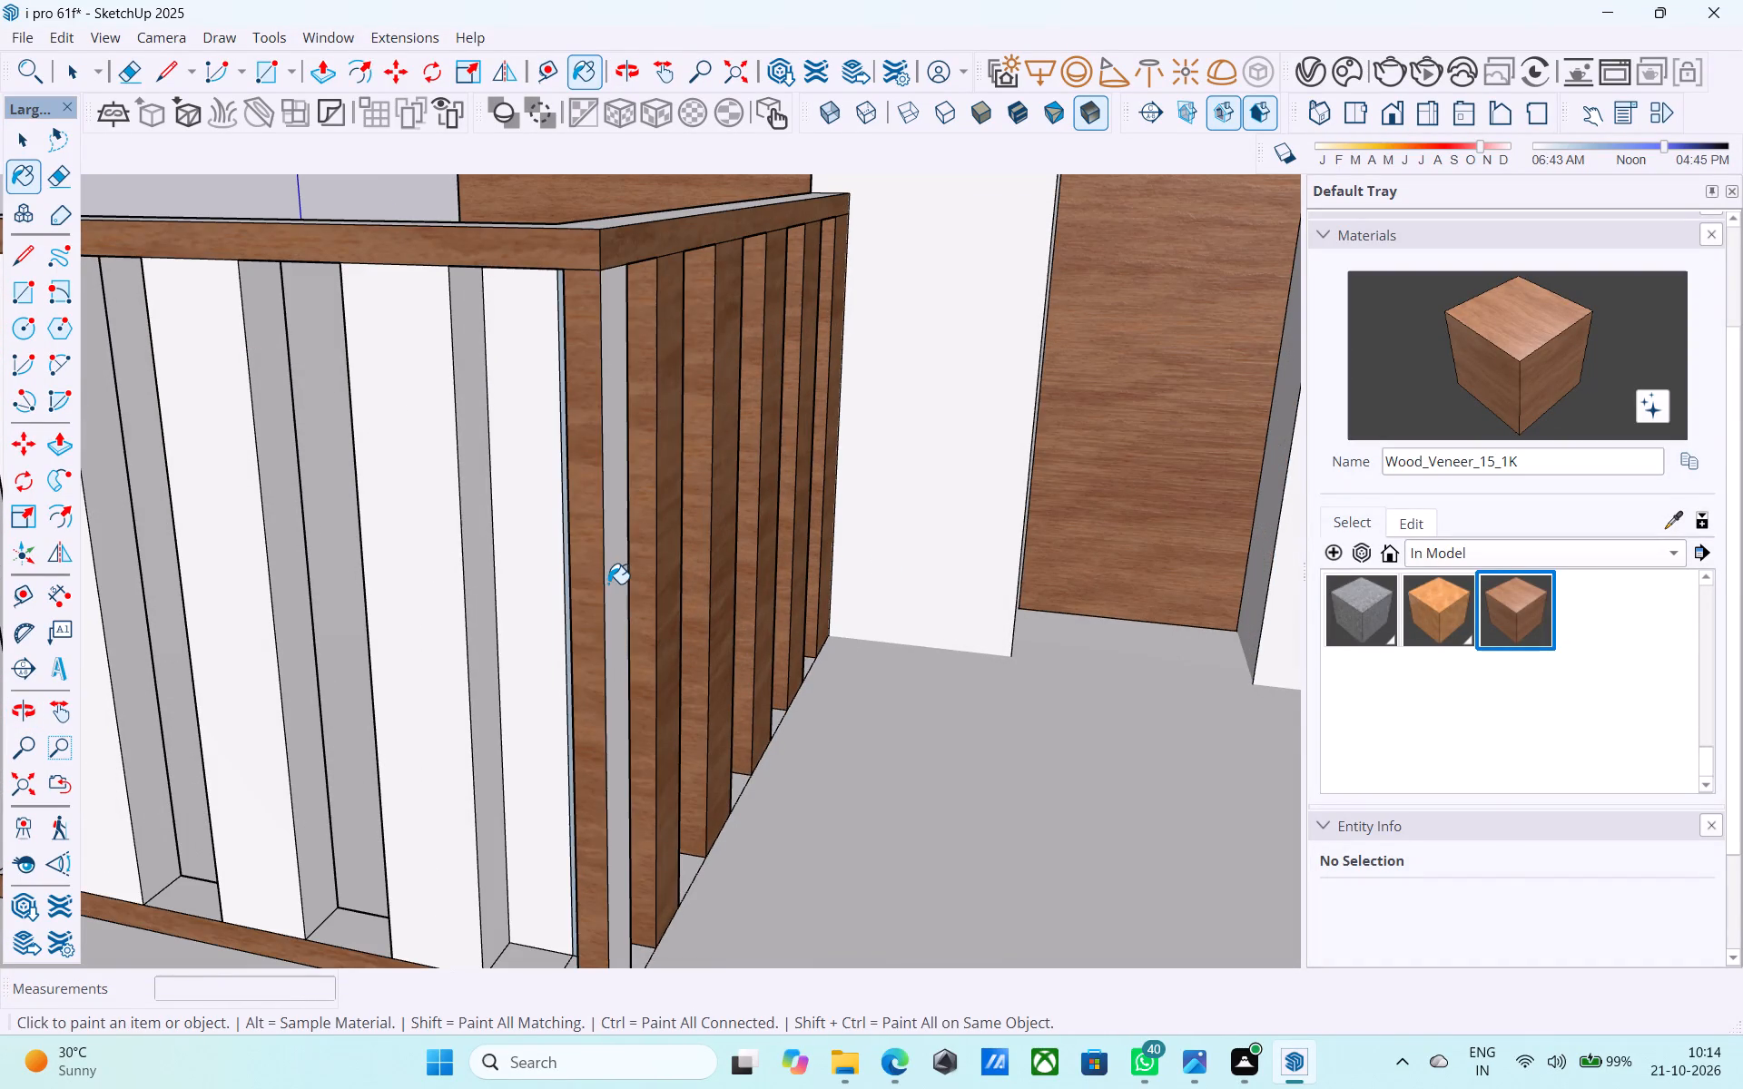
Paint the front slat nearest the corner and the corner post's inner face with Wood_Veneer_15_1K.
scroll(614, 580, "down", 5)
scroll(528, 551, "up", 4)
left_click(497, 539)
scroll(705, 583, "down", 5)
scroll(565, 574, "up", 4)
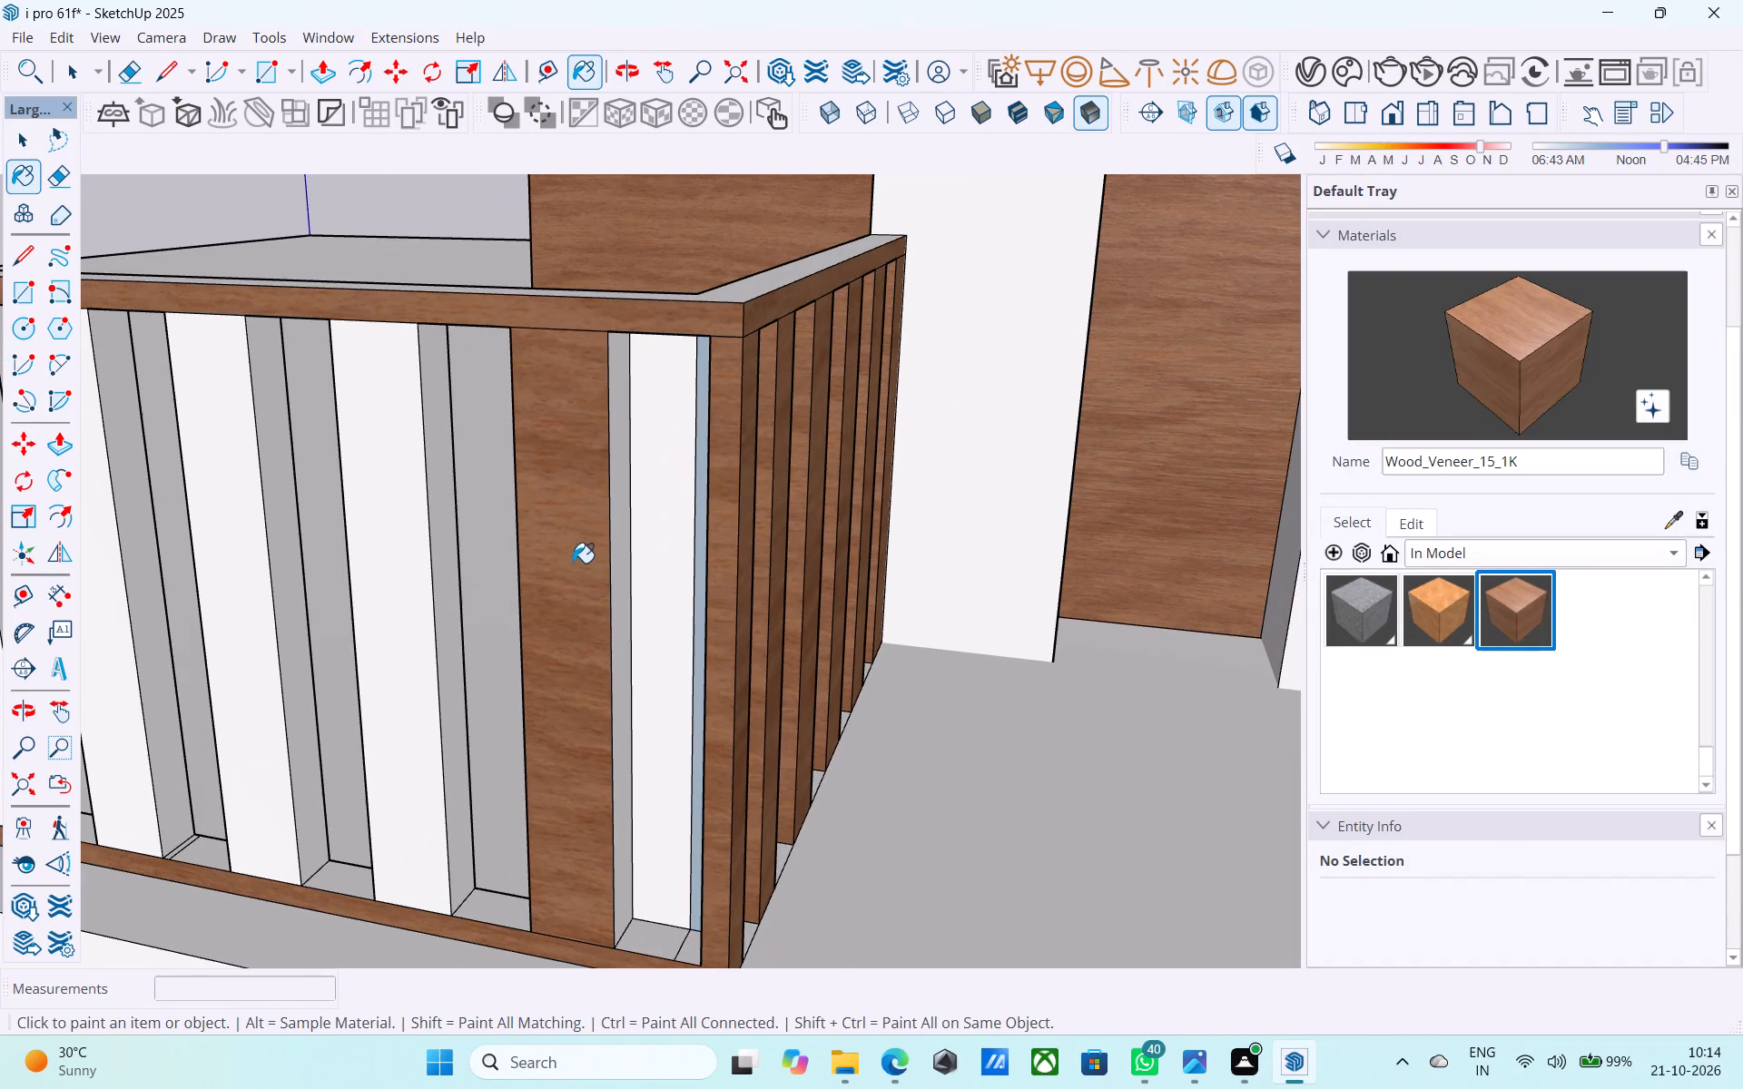
left_click(623, 542)
middle_click_drag(644, 543, 1178, 529)
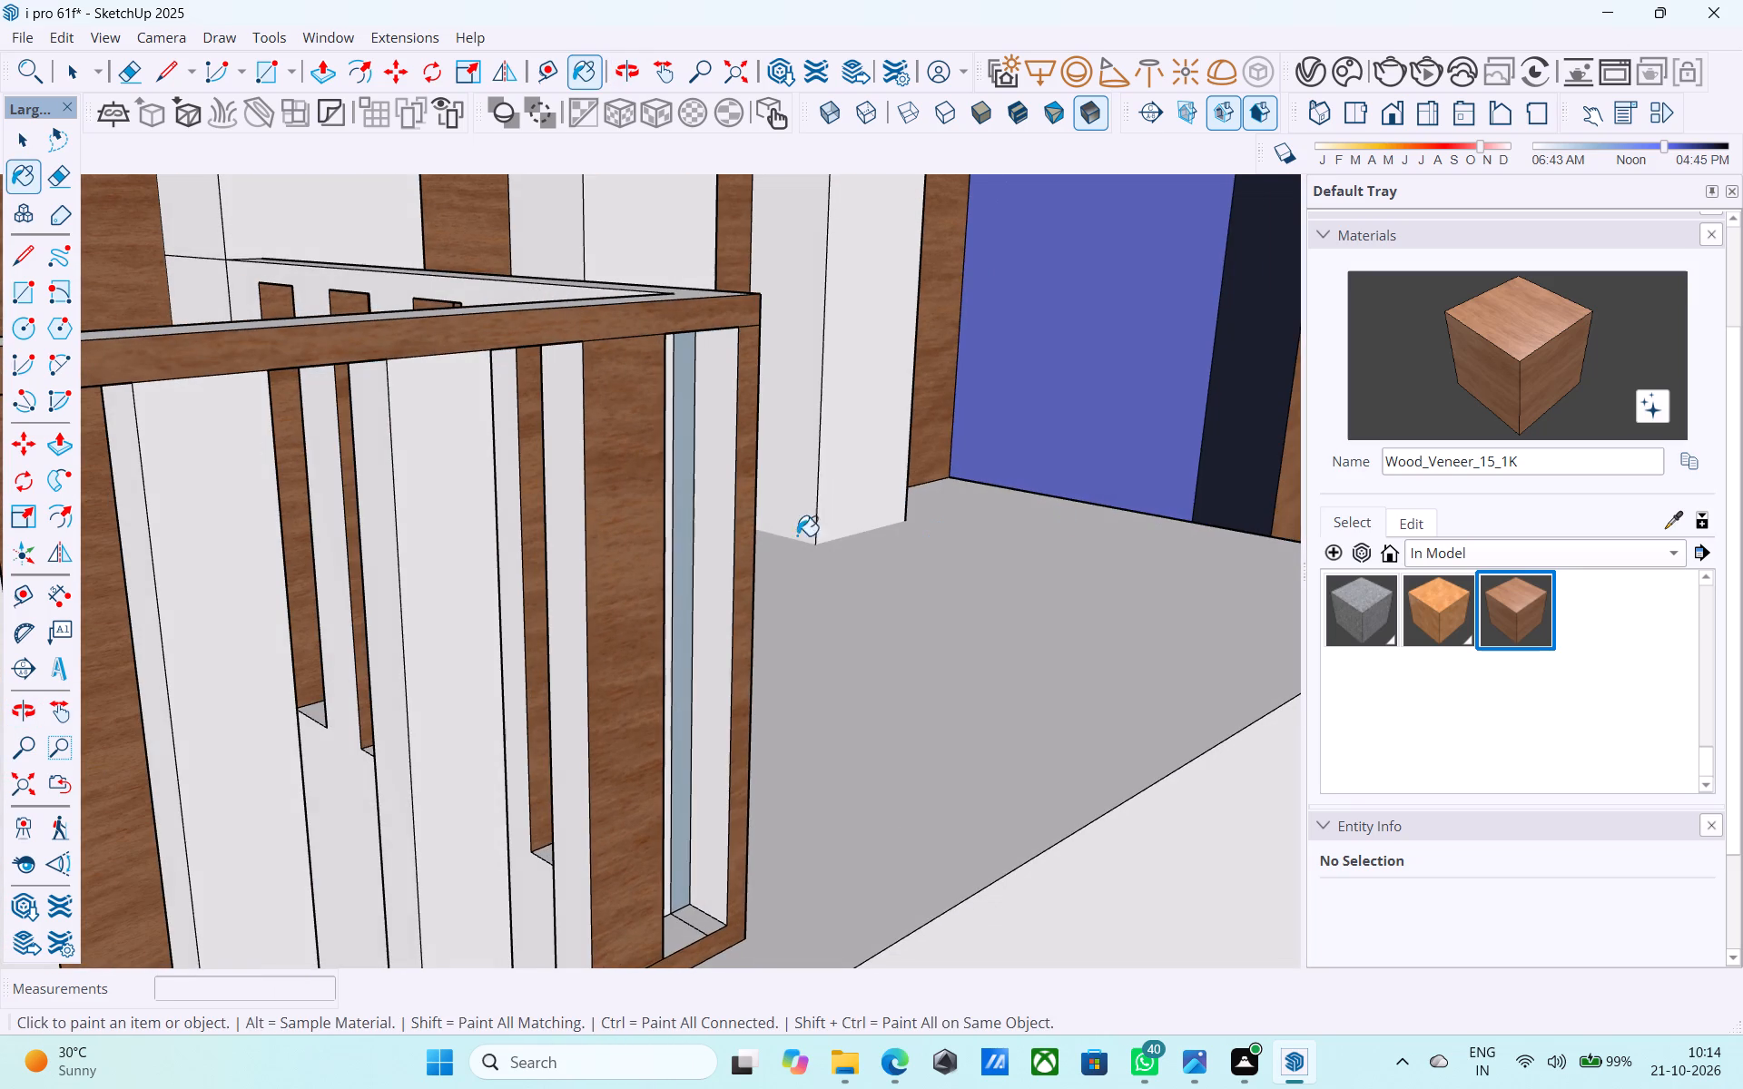
left_click(721, 527)
scroll(830, 459, "down", 6)
scroll(745, 545, "up", 8)
left_click(740, 549)
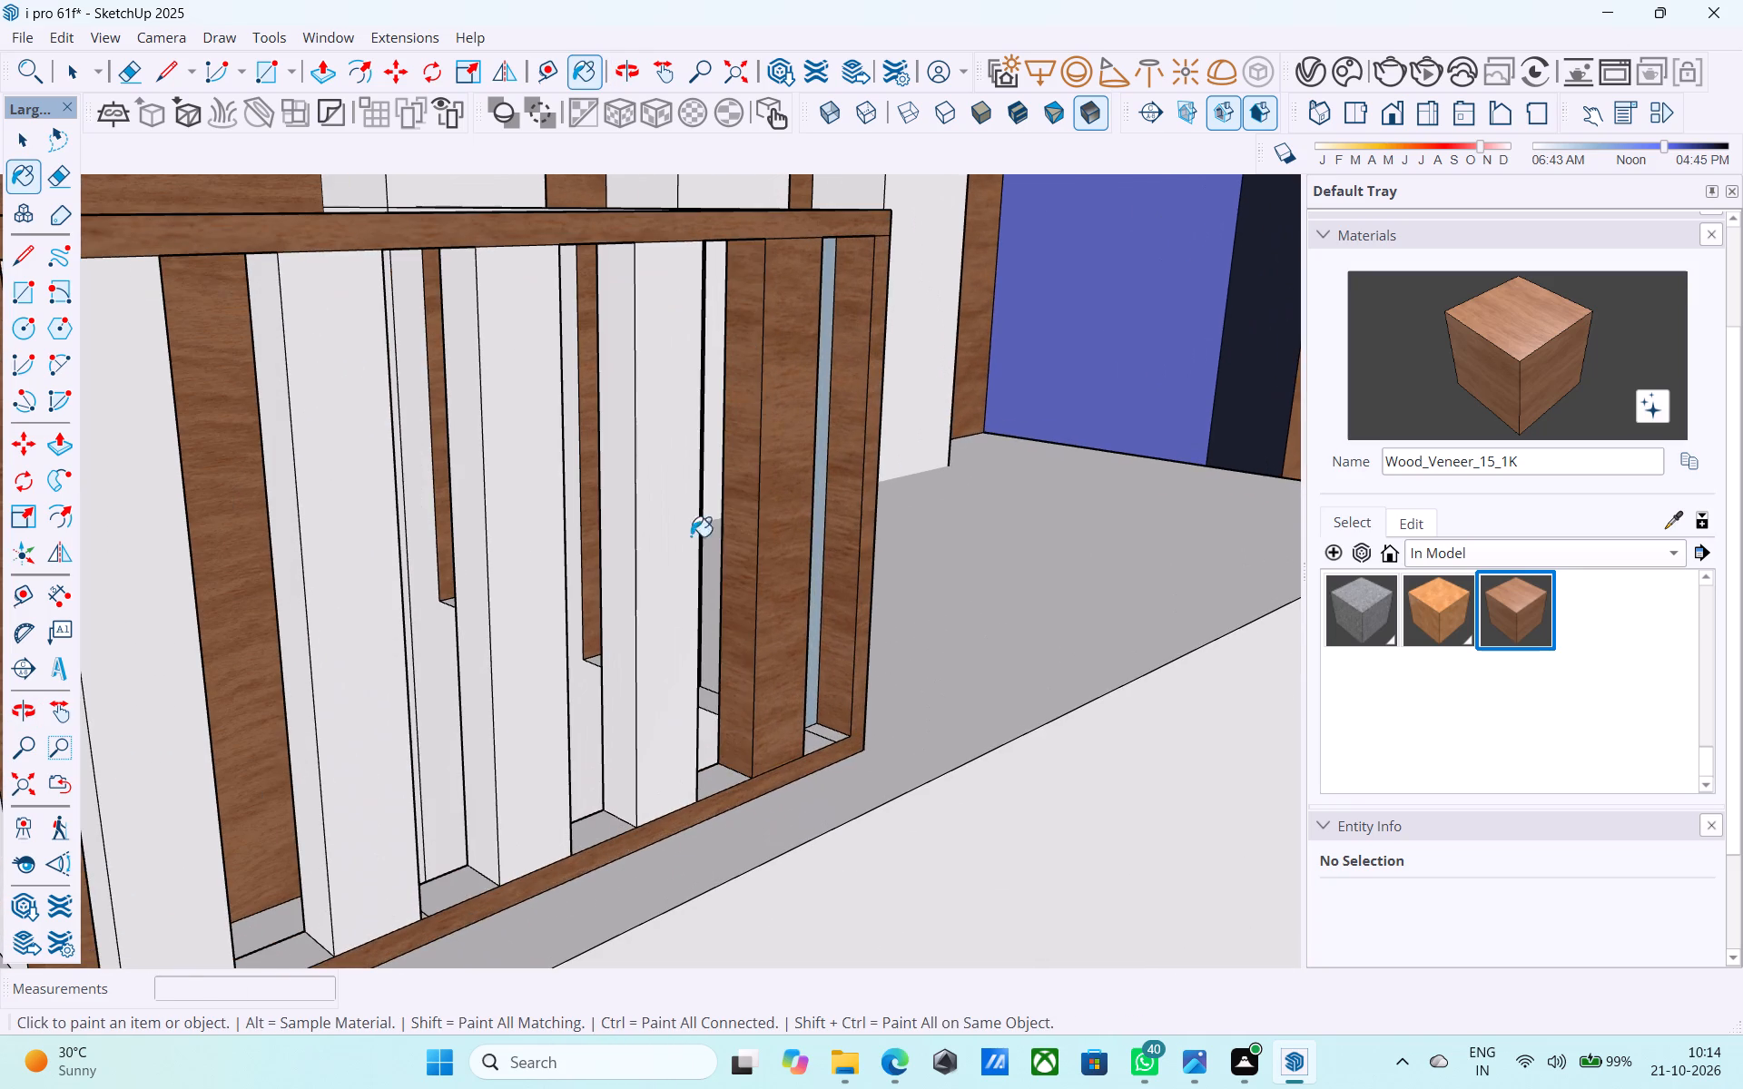
Paint the front and side faces of the next four front slats away from the corner with Wood_Veneer_15_1K.
left_click(657, 523)
left_click(615, 542)
left_click(549, 544)
left_click(471, 597)
scroll(718, 526, "down", 6)
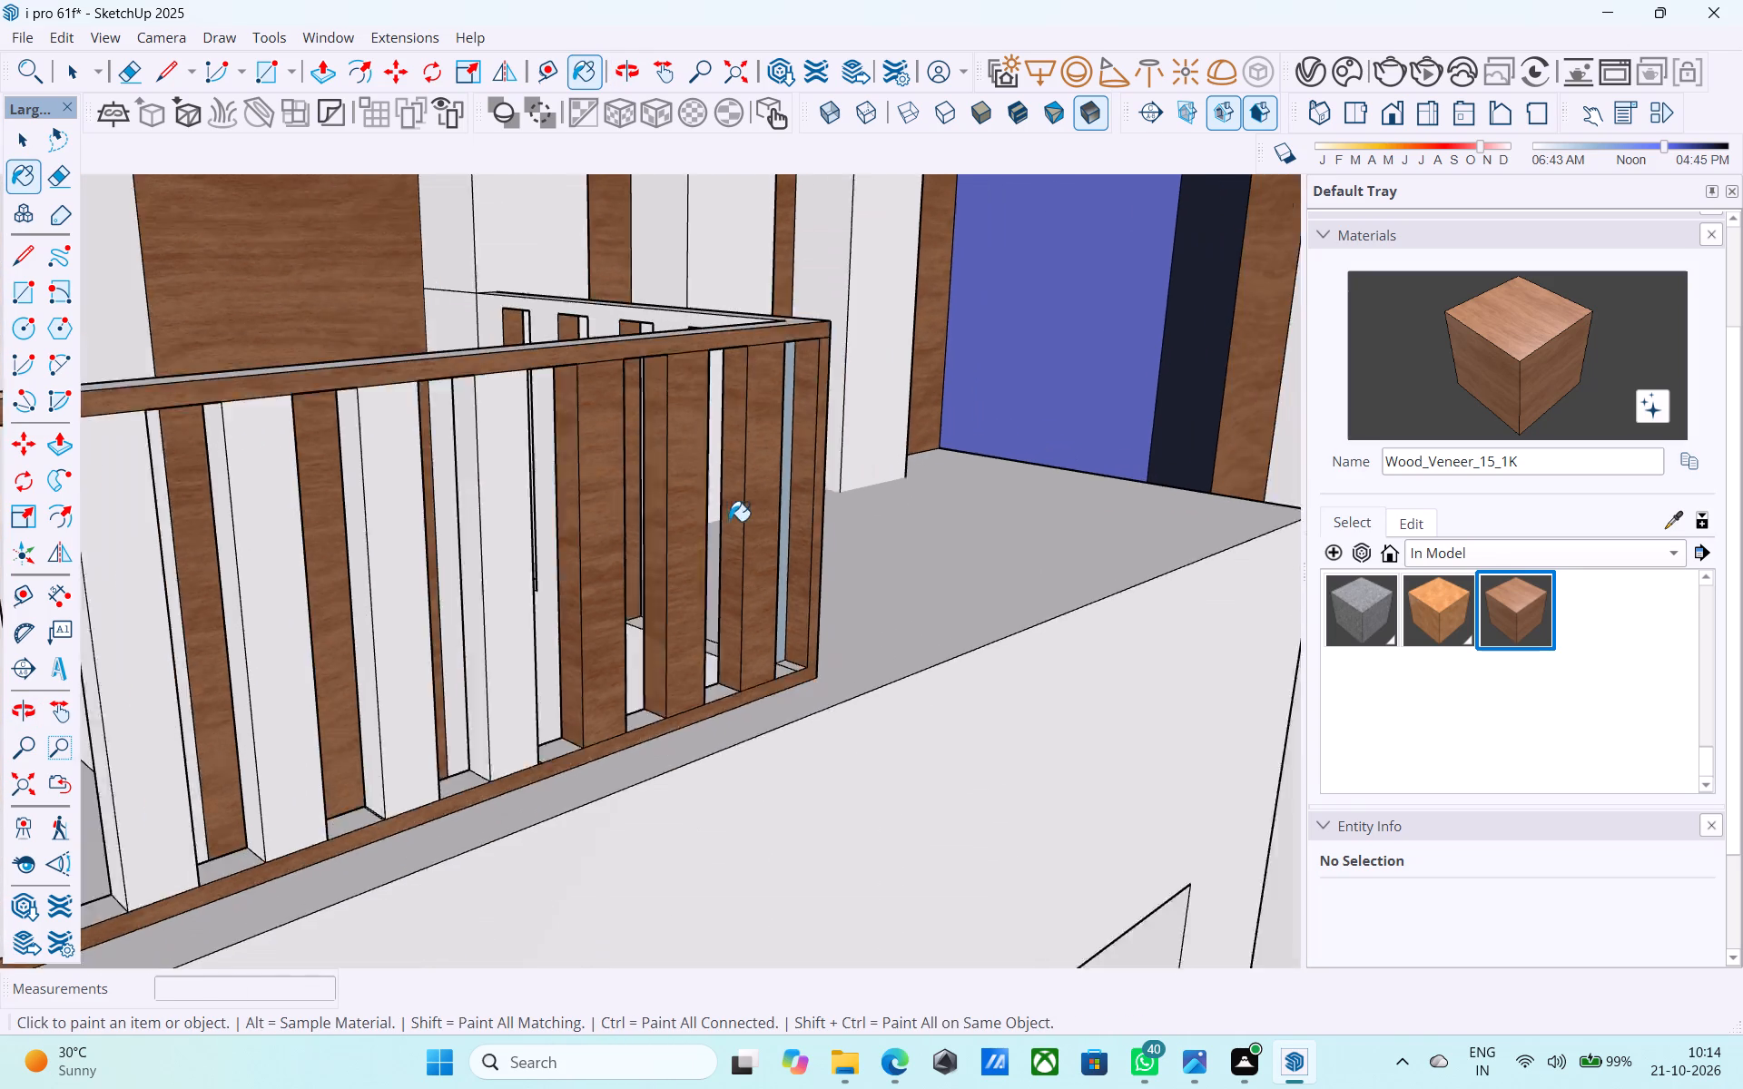
scroll(559, 614, "up", 4)
left_click(574, 595)
left_click(540, 582)
left_click_drag(485, 573, 464, 577)
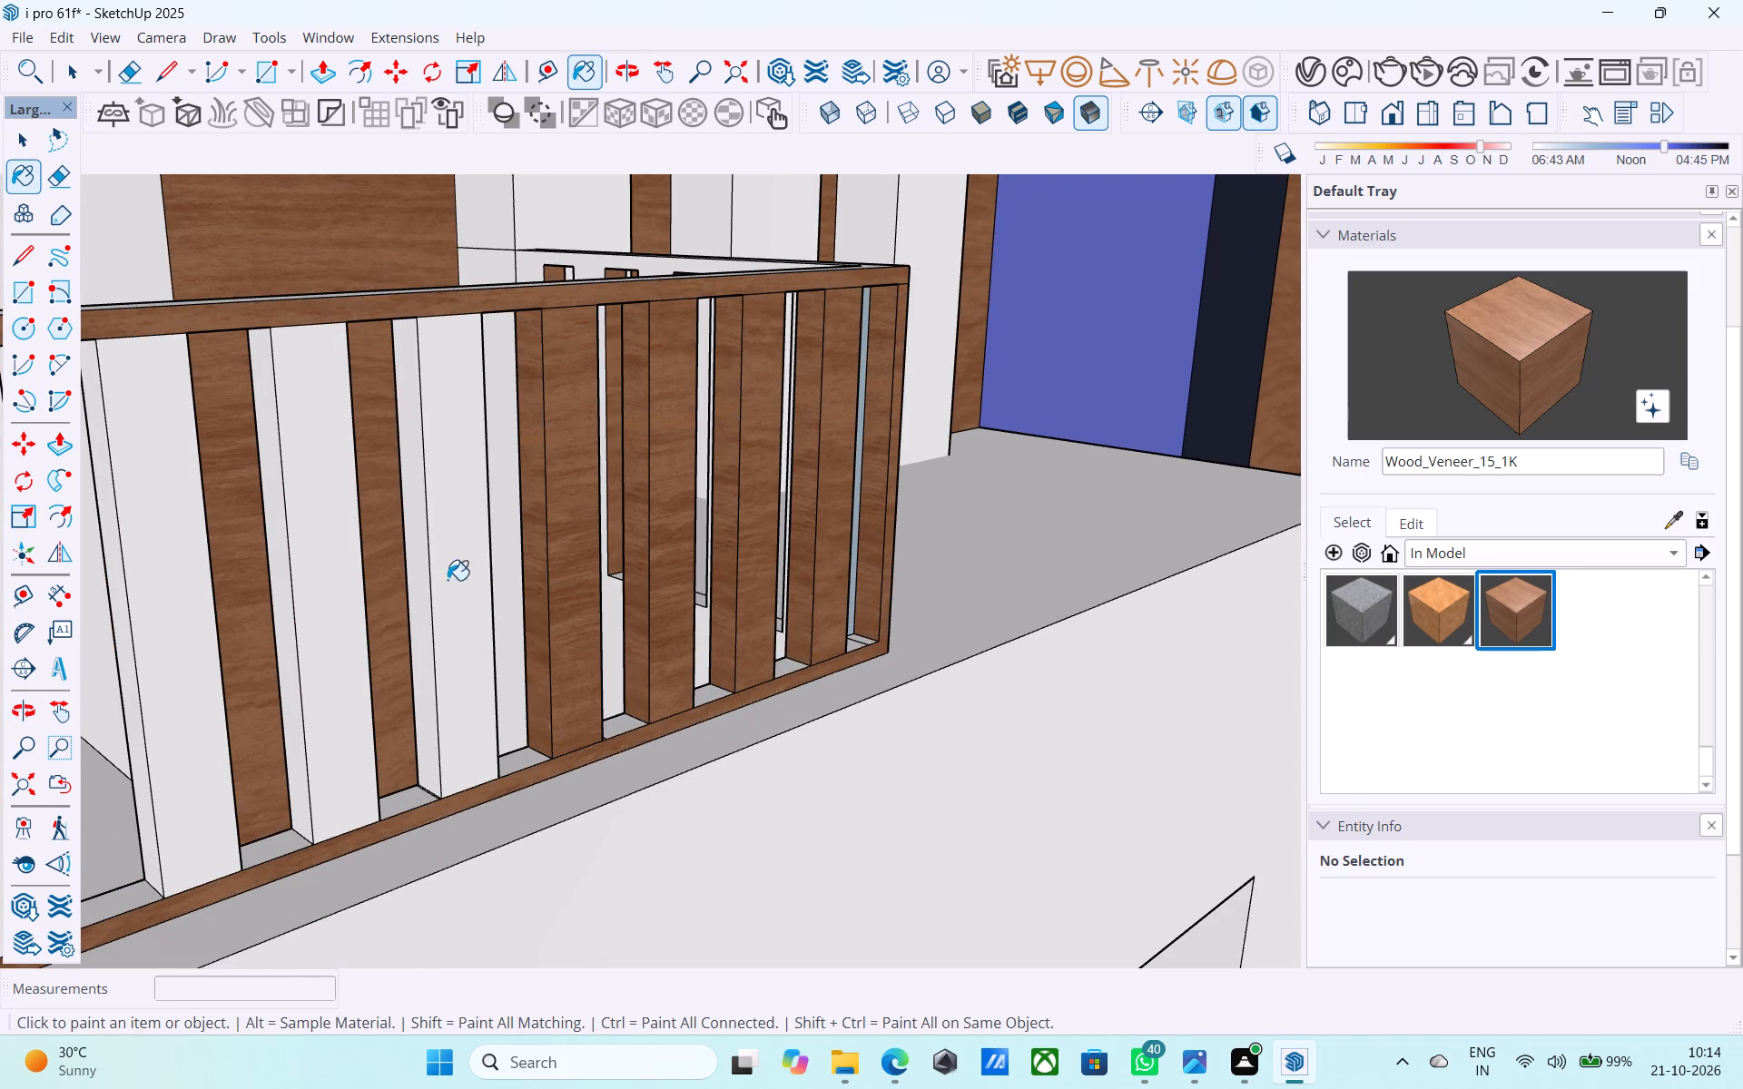
left_click(424, 574)
Paint the front and side faces of the next four white front slats away from the corner with Wood_Veneer_15_1K.
scroll(942, 450, "down", 6)
scroll(709, 563, "up", 9)
left_click(744, 517)
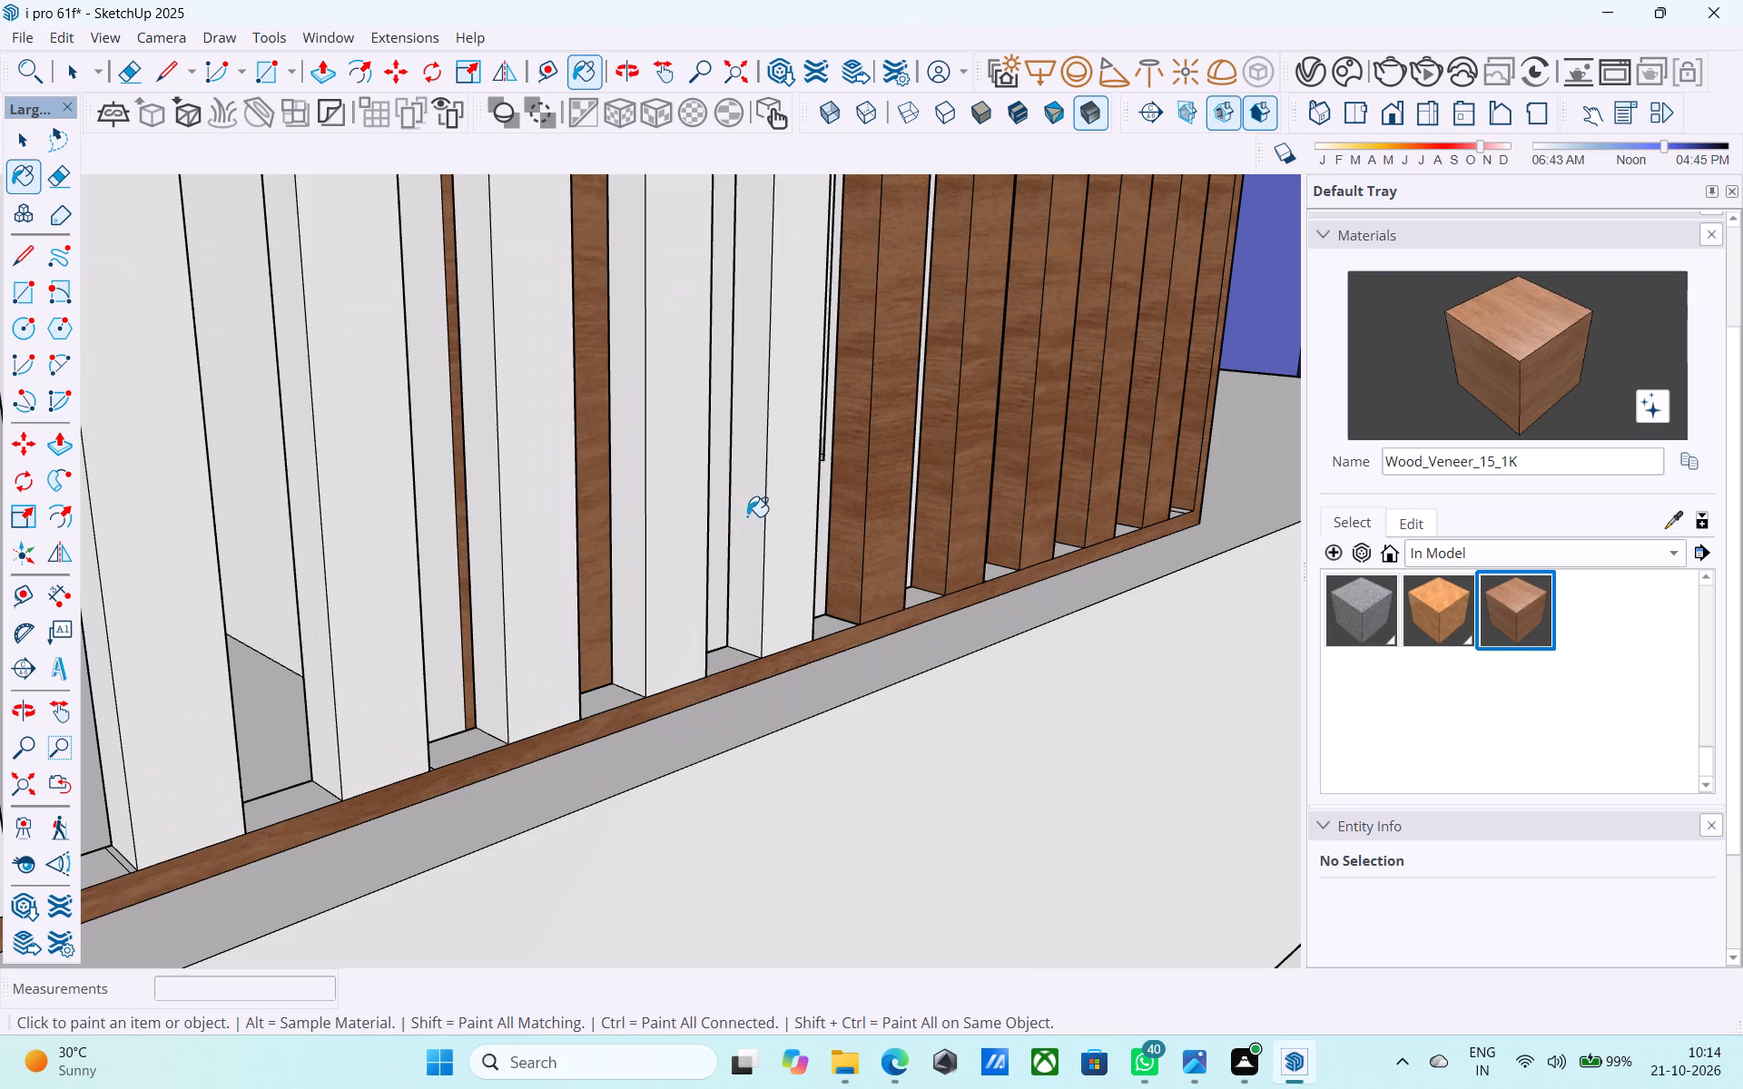
left_click(781, 501)
scroll(786, 502, "down", 12)
middle_click_drag(763, 522, 739, 520)
scroll(742, 517, "up", 4)
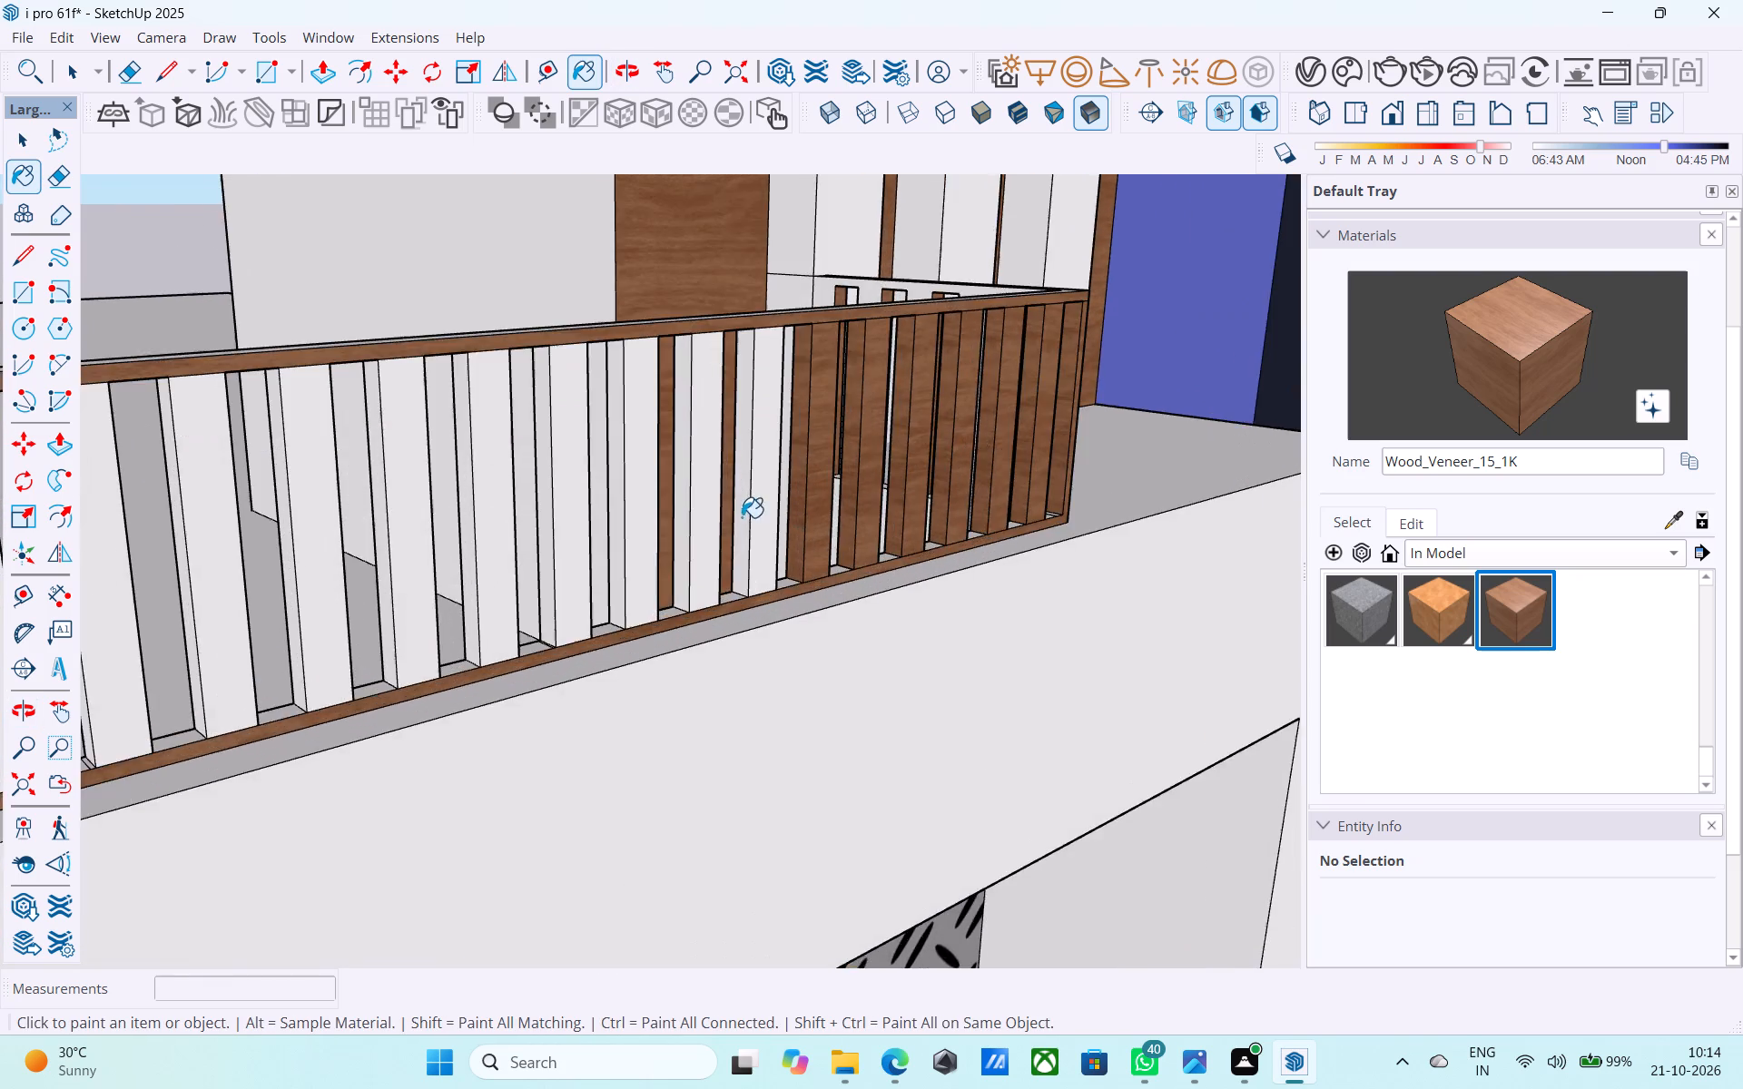
scroll(742, 517, "up", 7)
left_click(760, 512)
left_click(733, 511)
left_click(605, 574)
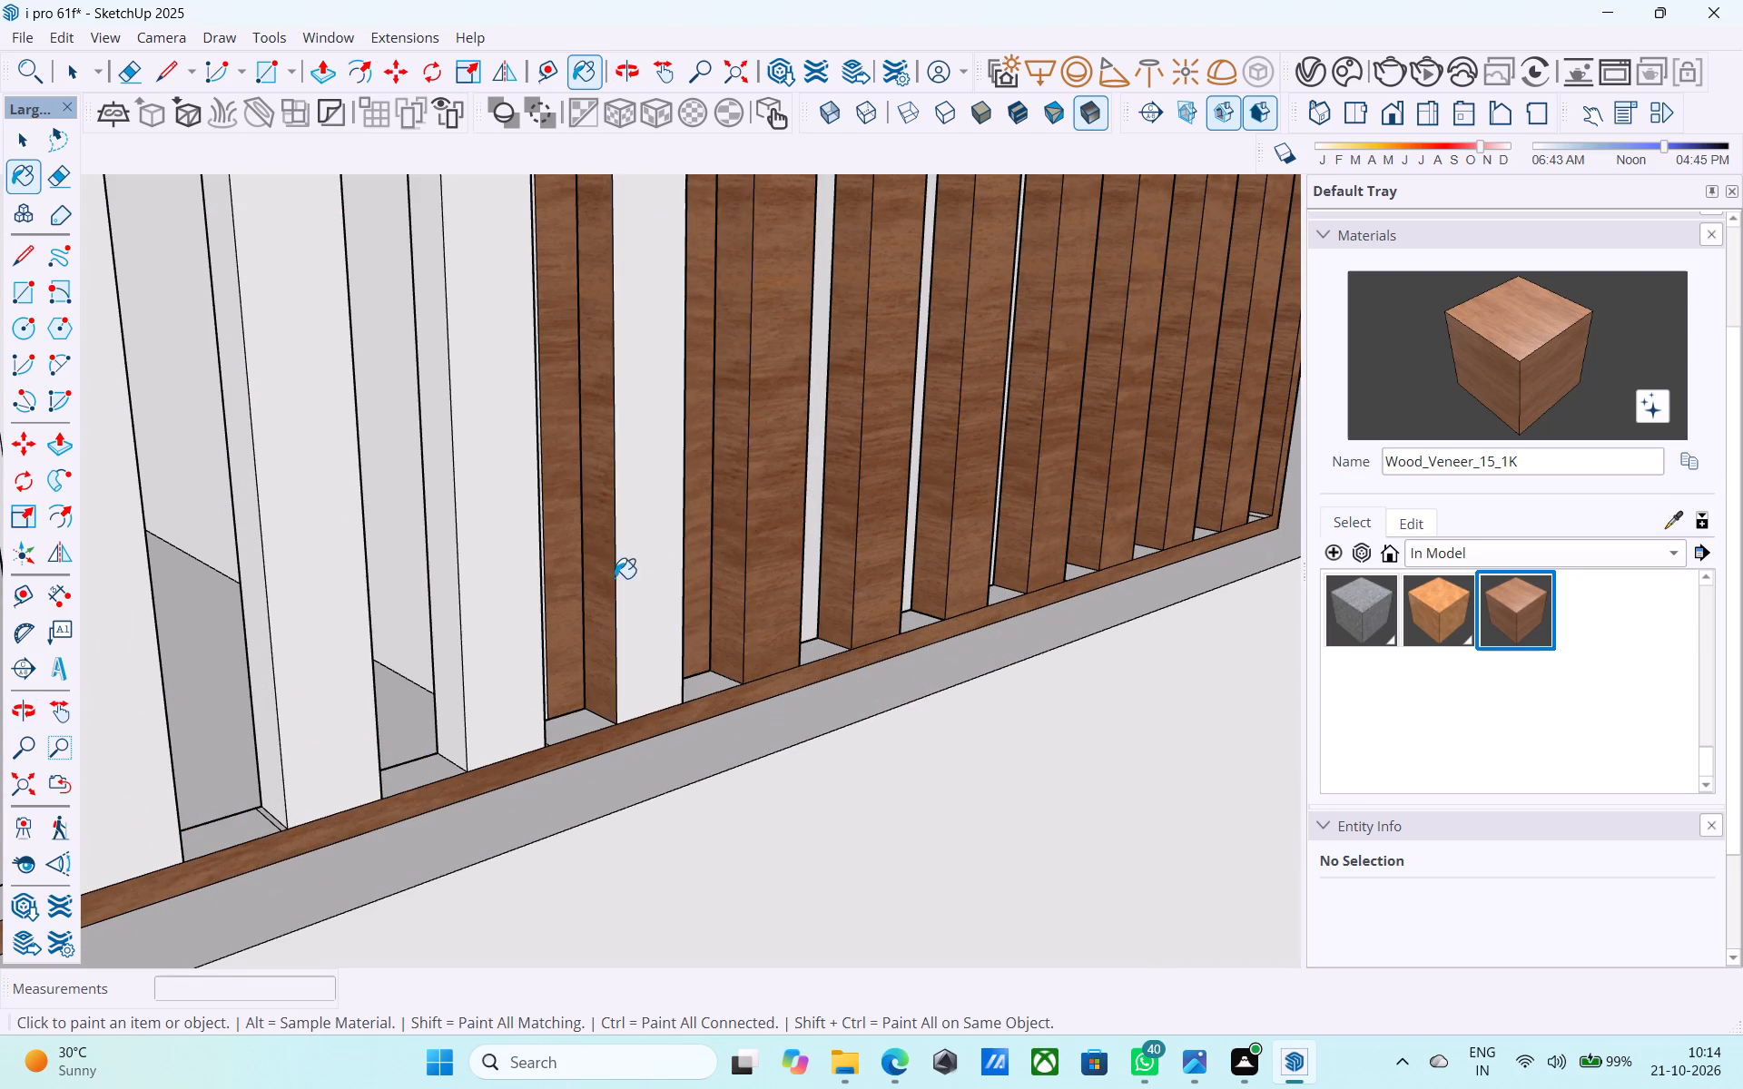
left_click(625, 580)
left_click(514, 563)
left_click(440, 591)
Paint the front and side faces of the following two front railing slats with Wood_Veneer_15_1K.
middle_click_drag(505, 574, 656, 555)
scroll(659, 549, "down", 6)
middle_click_drag(521, 564, 387, 547)
scroll(858, 469, "down", 6)
scroll(485, 523, "up", 13)
scroll(588, 473, "down", 4)
middle_click_drag(556, 498, 531, 505)
left_click(549, 503)
left_click(525, 502)
left_click_drag(479, 540, 465, 543)
left_click(429, 538)
Continue along the front railing, painting both visible faces of the next three white slats with Wood_Veneer_15_1K.
scroll(714, 505, "down", 5)
scroll(515, 545, "up", 8)
left_click(515, 539)
left_click(468, 533)
scroll(652, 512, "down", 6)
middle_click_drag(653, 512, 740, 534)
scroll(586, 558, "up", 3)
left_click(482, 559)
left_click(450, 559)
scroll(686, 544, "down", 6)
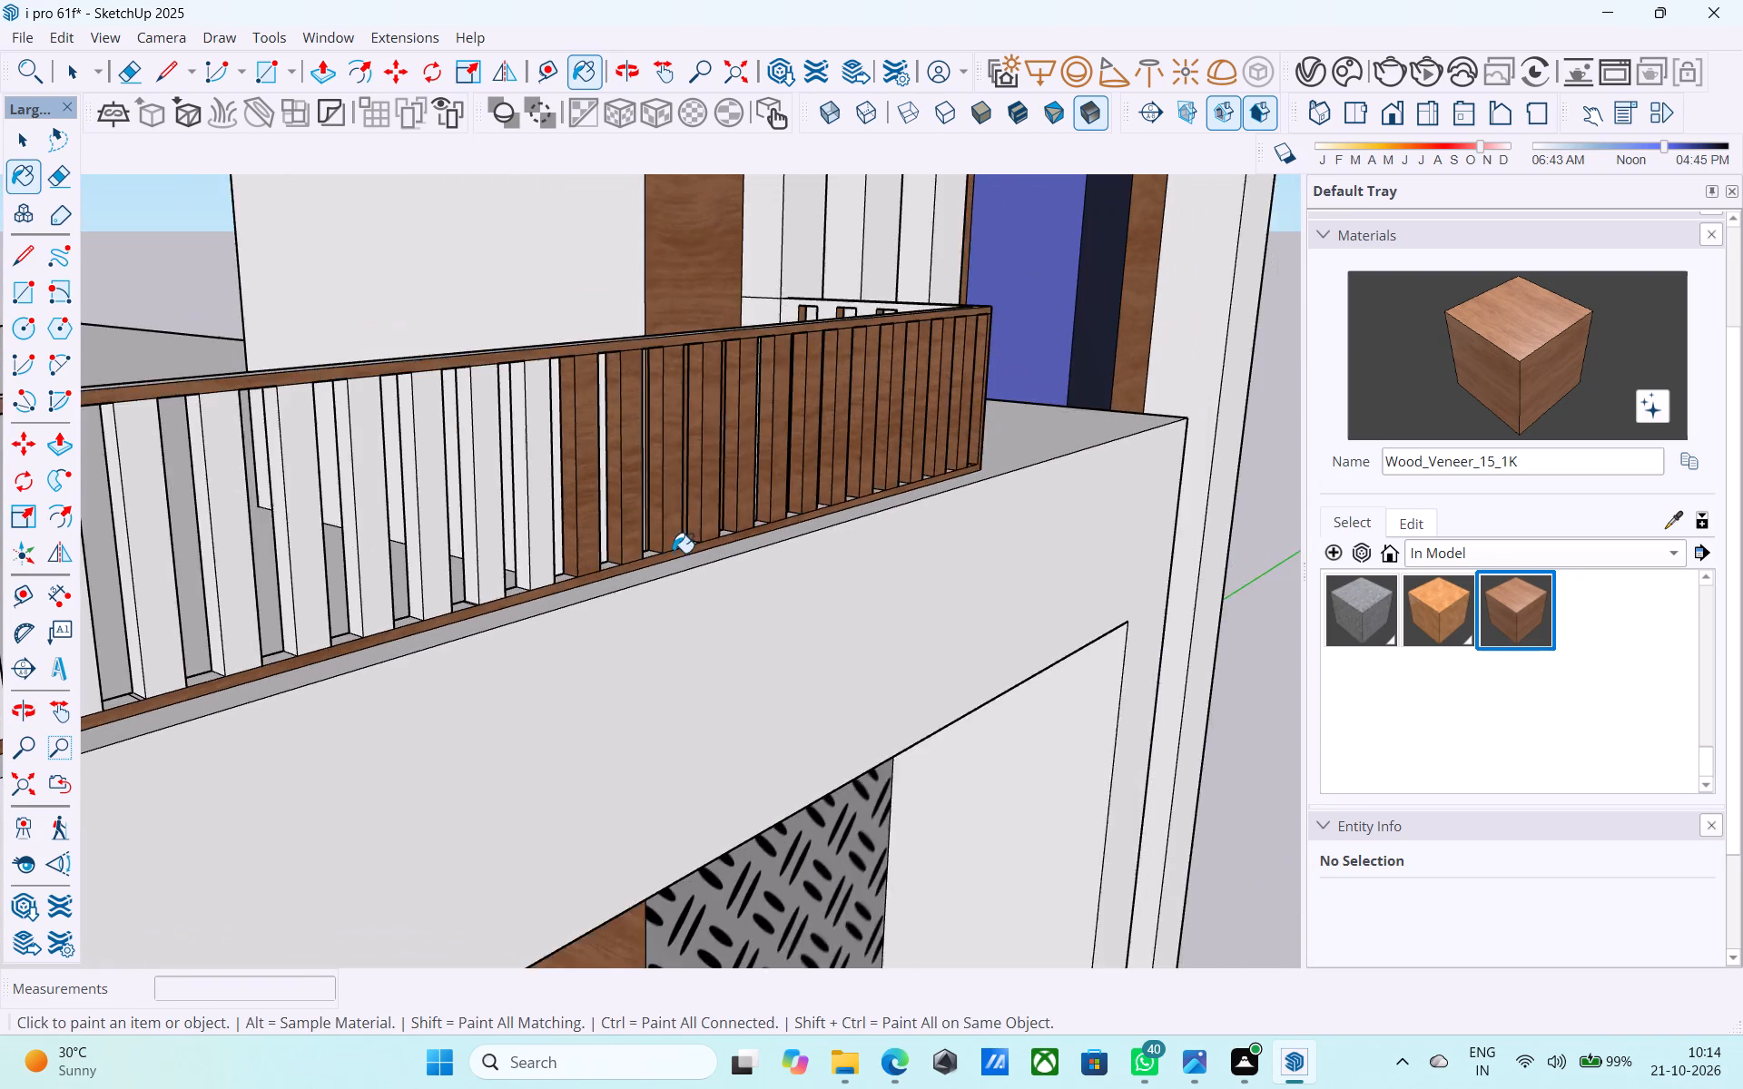
scroll(570, 567, "up", 5)
left_click(533, 558)
left_click(485, 554)
Paint the front and side faces of the three white slats next to the painted run with Wood_Veneer_15_1K.
scroll(743, 528, "down", 7)
scroll(582, 551, "up", 6)
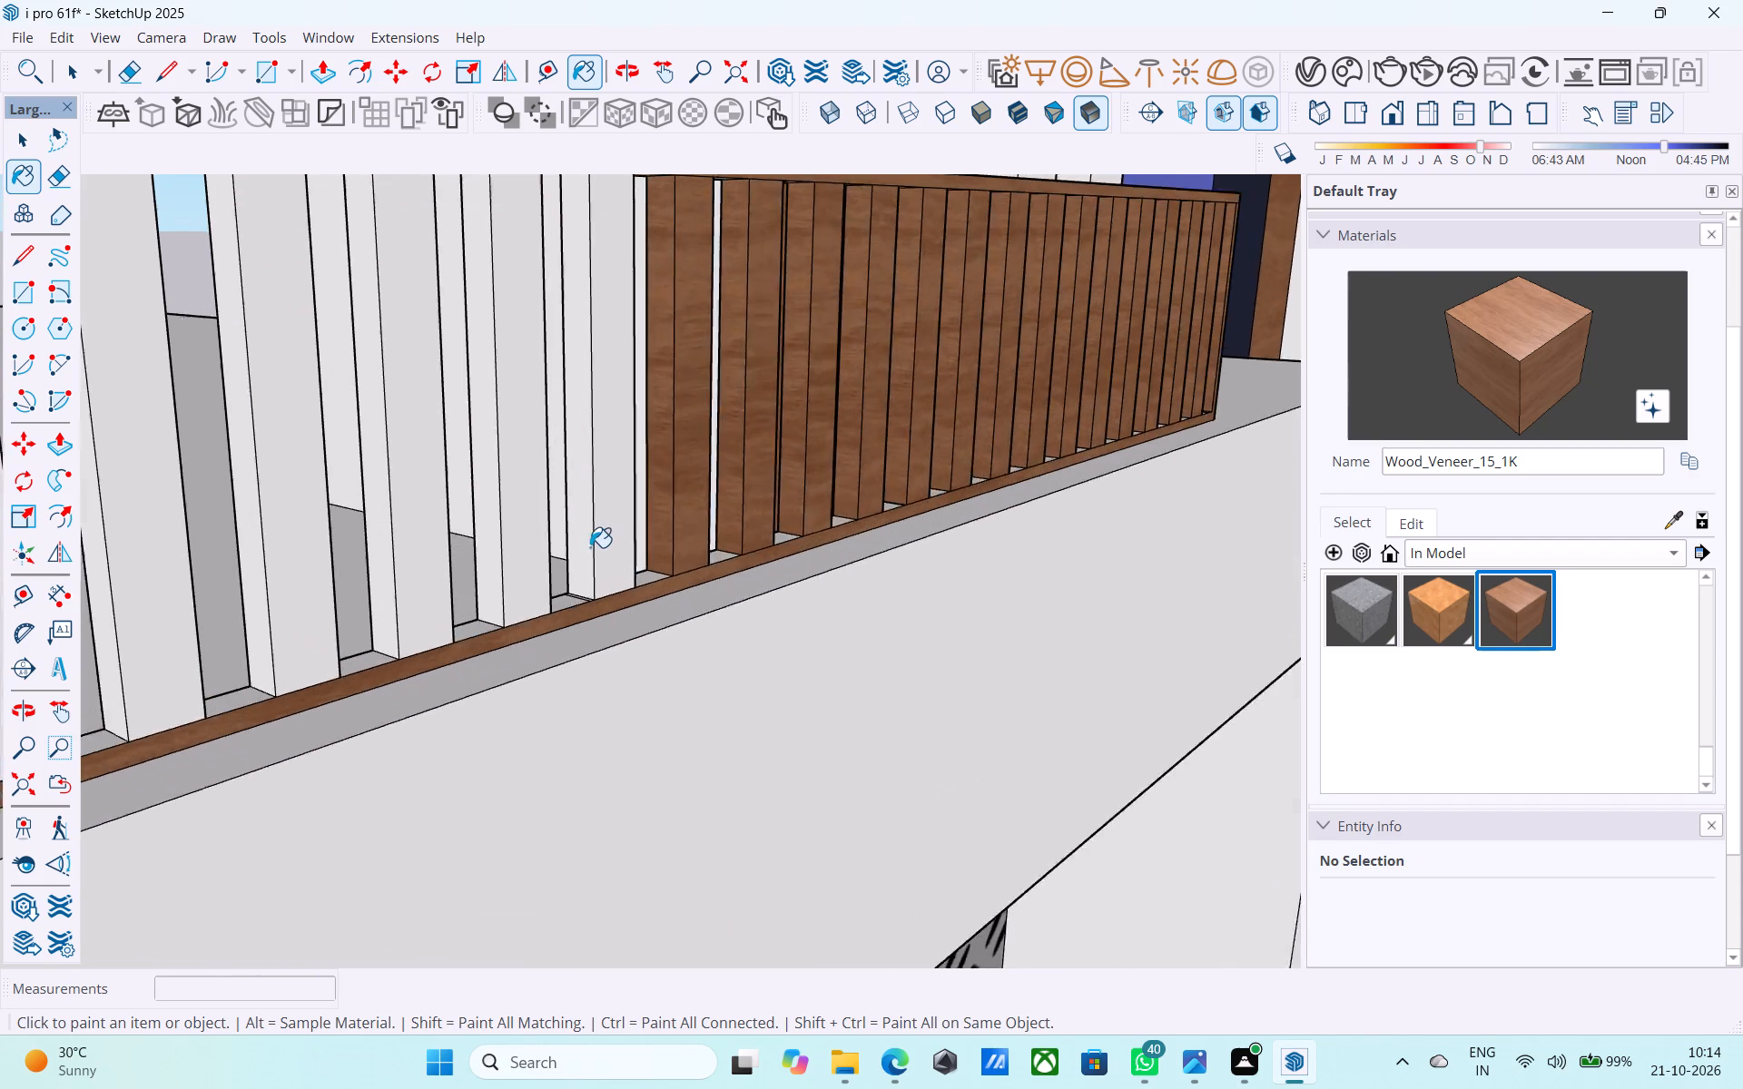
scroll(590, 547, "up", 3)
left_click(602, 554)
left_click(589, 545)
scroll(623, 533, "down", 6)
scroll(591, 554, "up", 4)
left_click(535, 562)
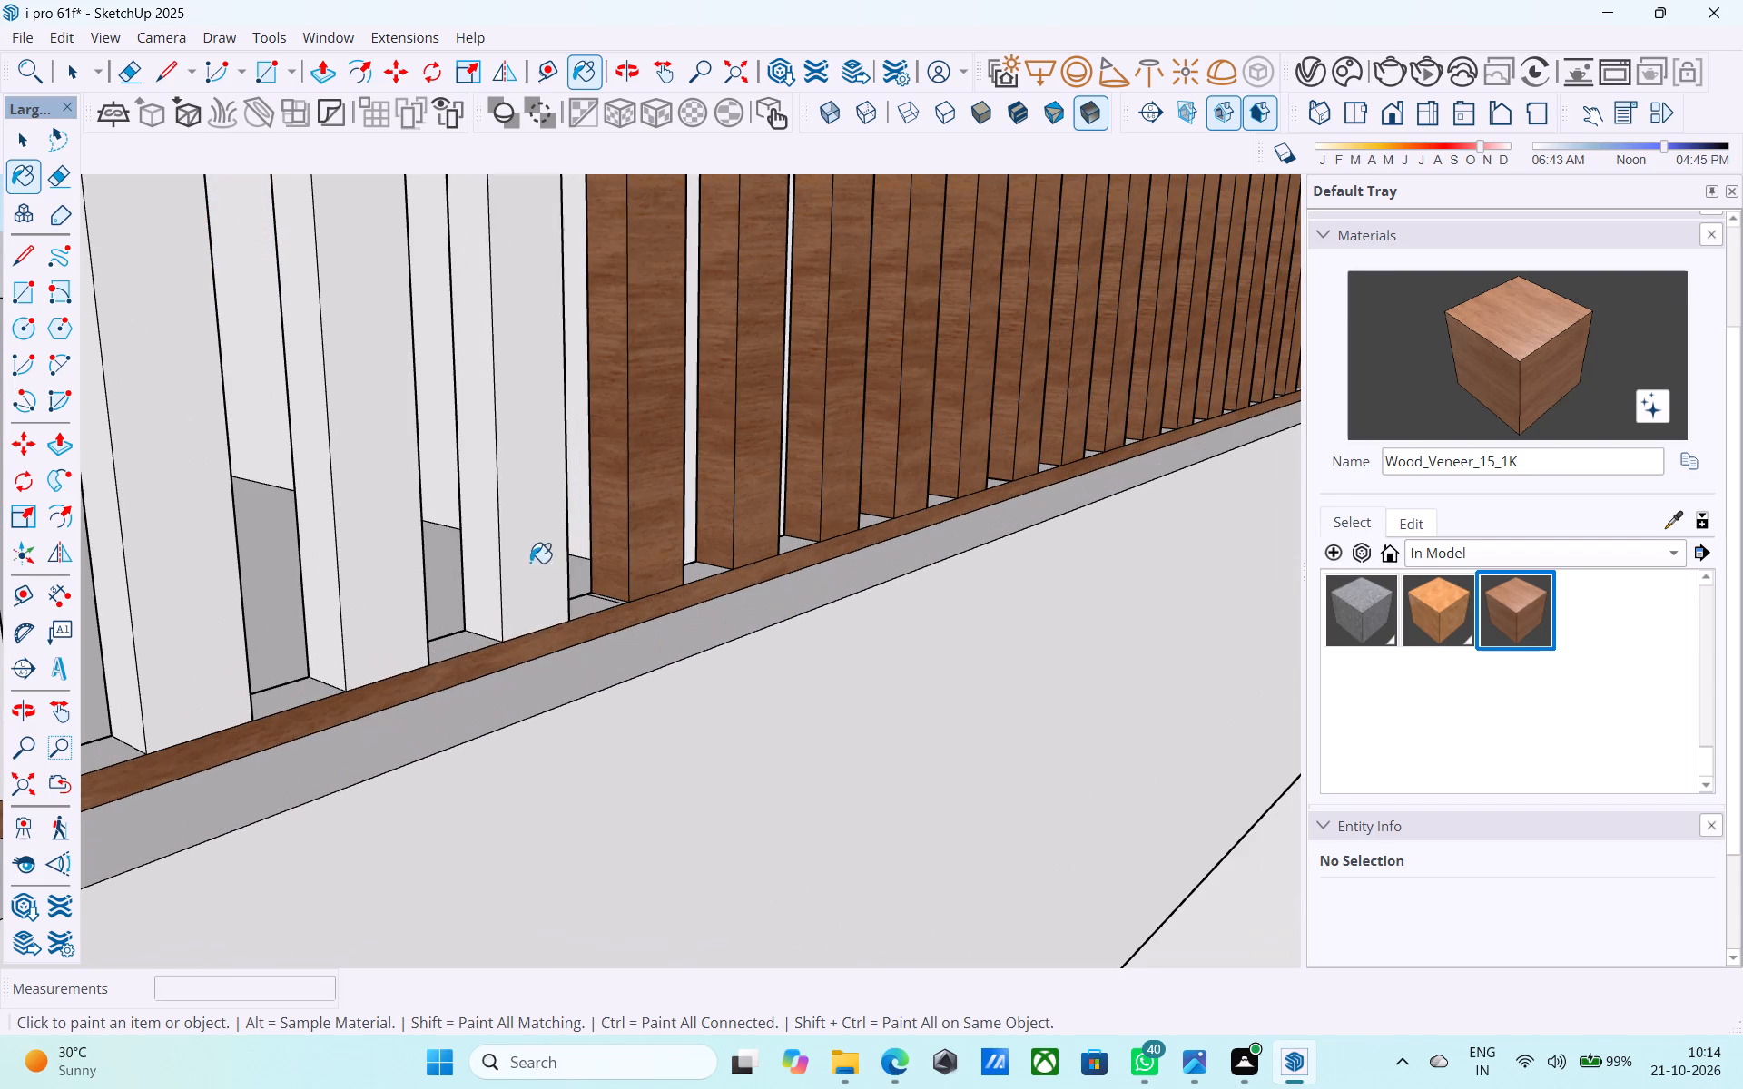
left_click(493, 556)
scroll(786, 515, "down", 7)
scroll(585, 585, "up", 5)
left_click(629, 566)
left_click(750, 541)
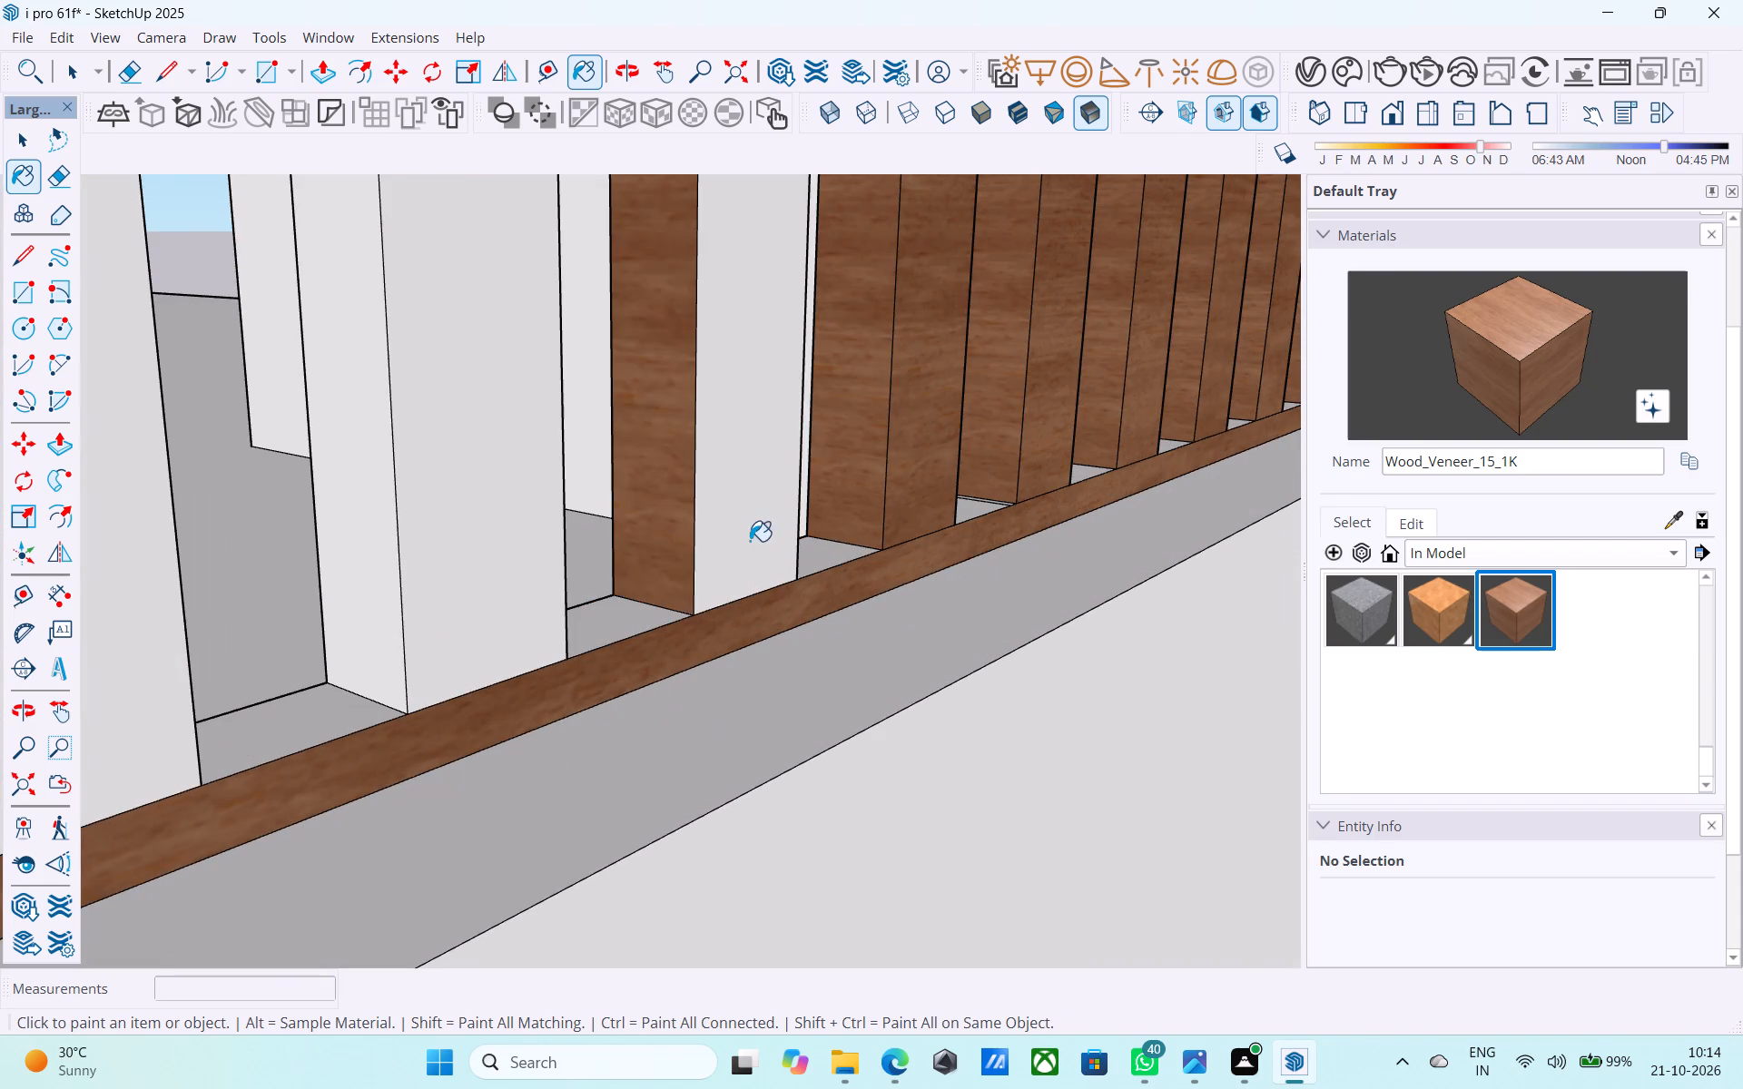
Paint the visible faces of another three front slats, moving away from the corner post, with Wood_Veneer_15_1K.
scroll(795, 510, "down", 7)
left_click(647, 548)
left_click(568, 544)
scroll(784, 496, "down", 8)
scroll(637, 577, "up", 3)
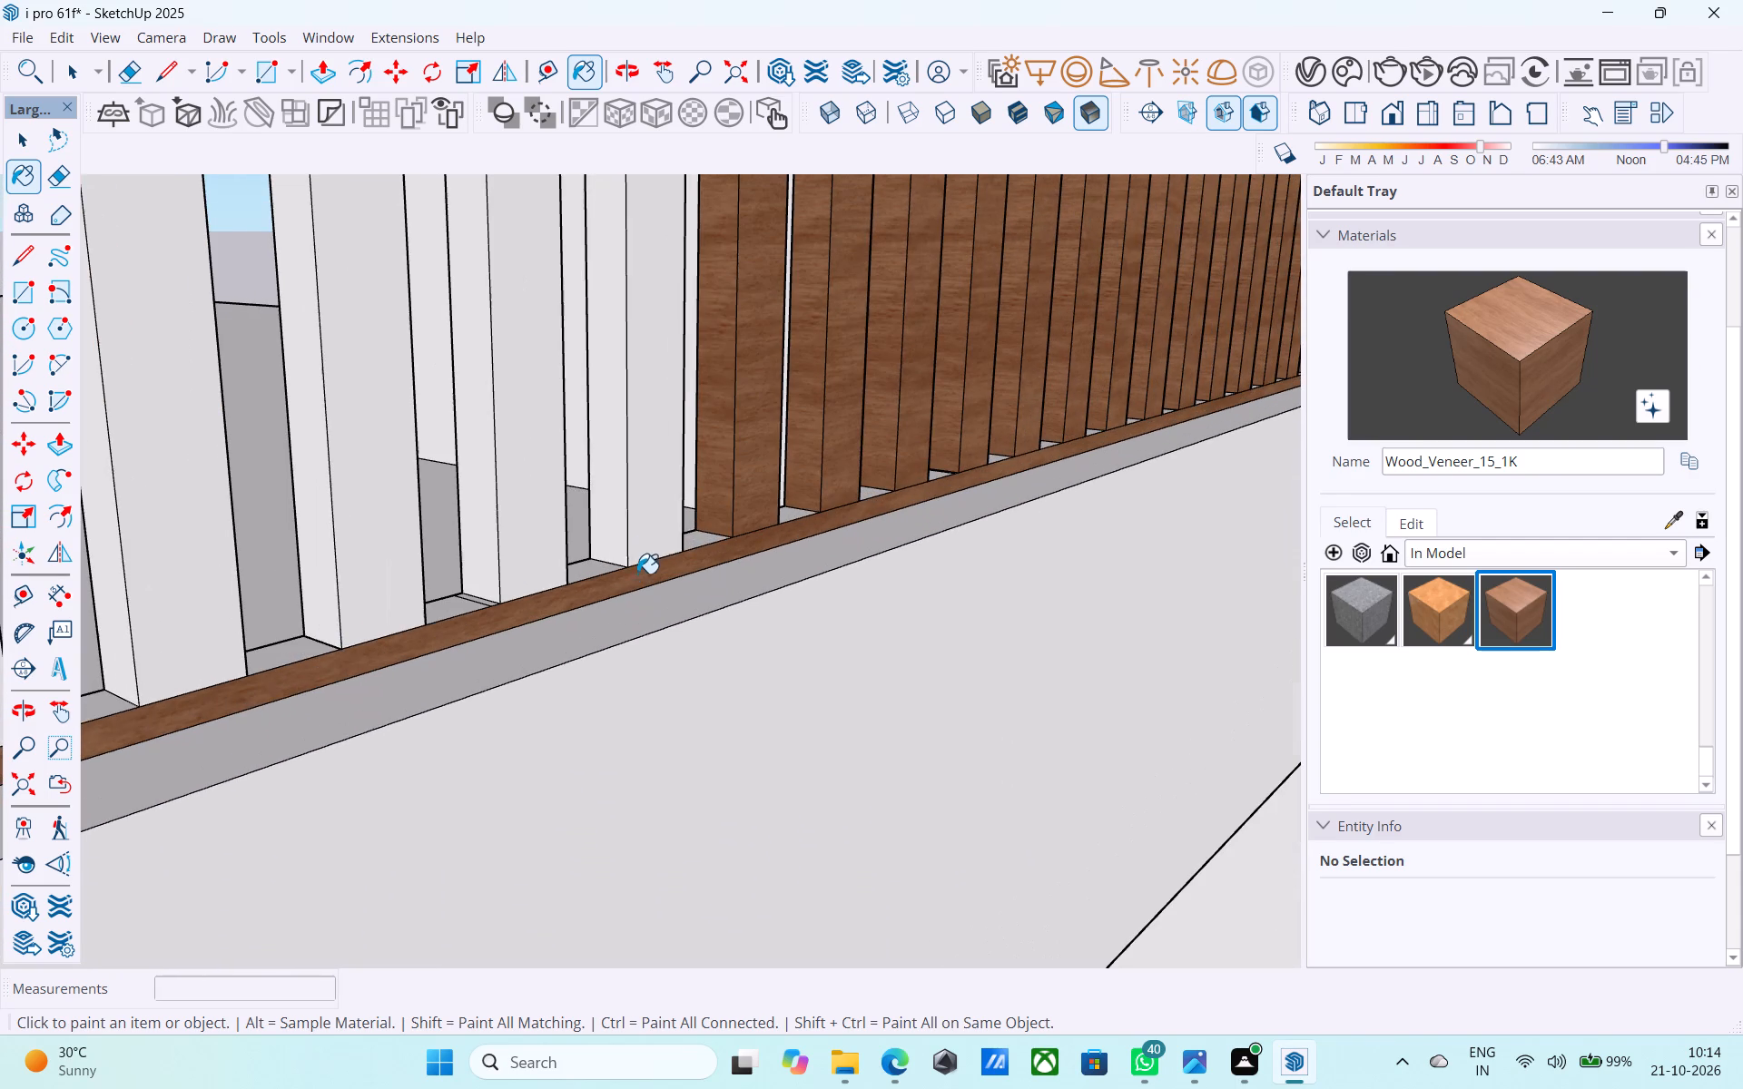
scroll(637, 574, "up", 1)
left_click(645, 524)
left_click(621, 522)
scroll(870, 478, "down", 6)
scroll(724, 507, "down", 1)
scroll(724, 507, "up", 4)
left_click(694, 505)
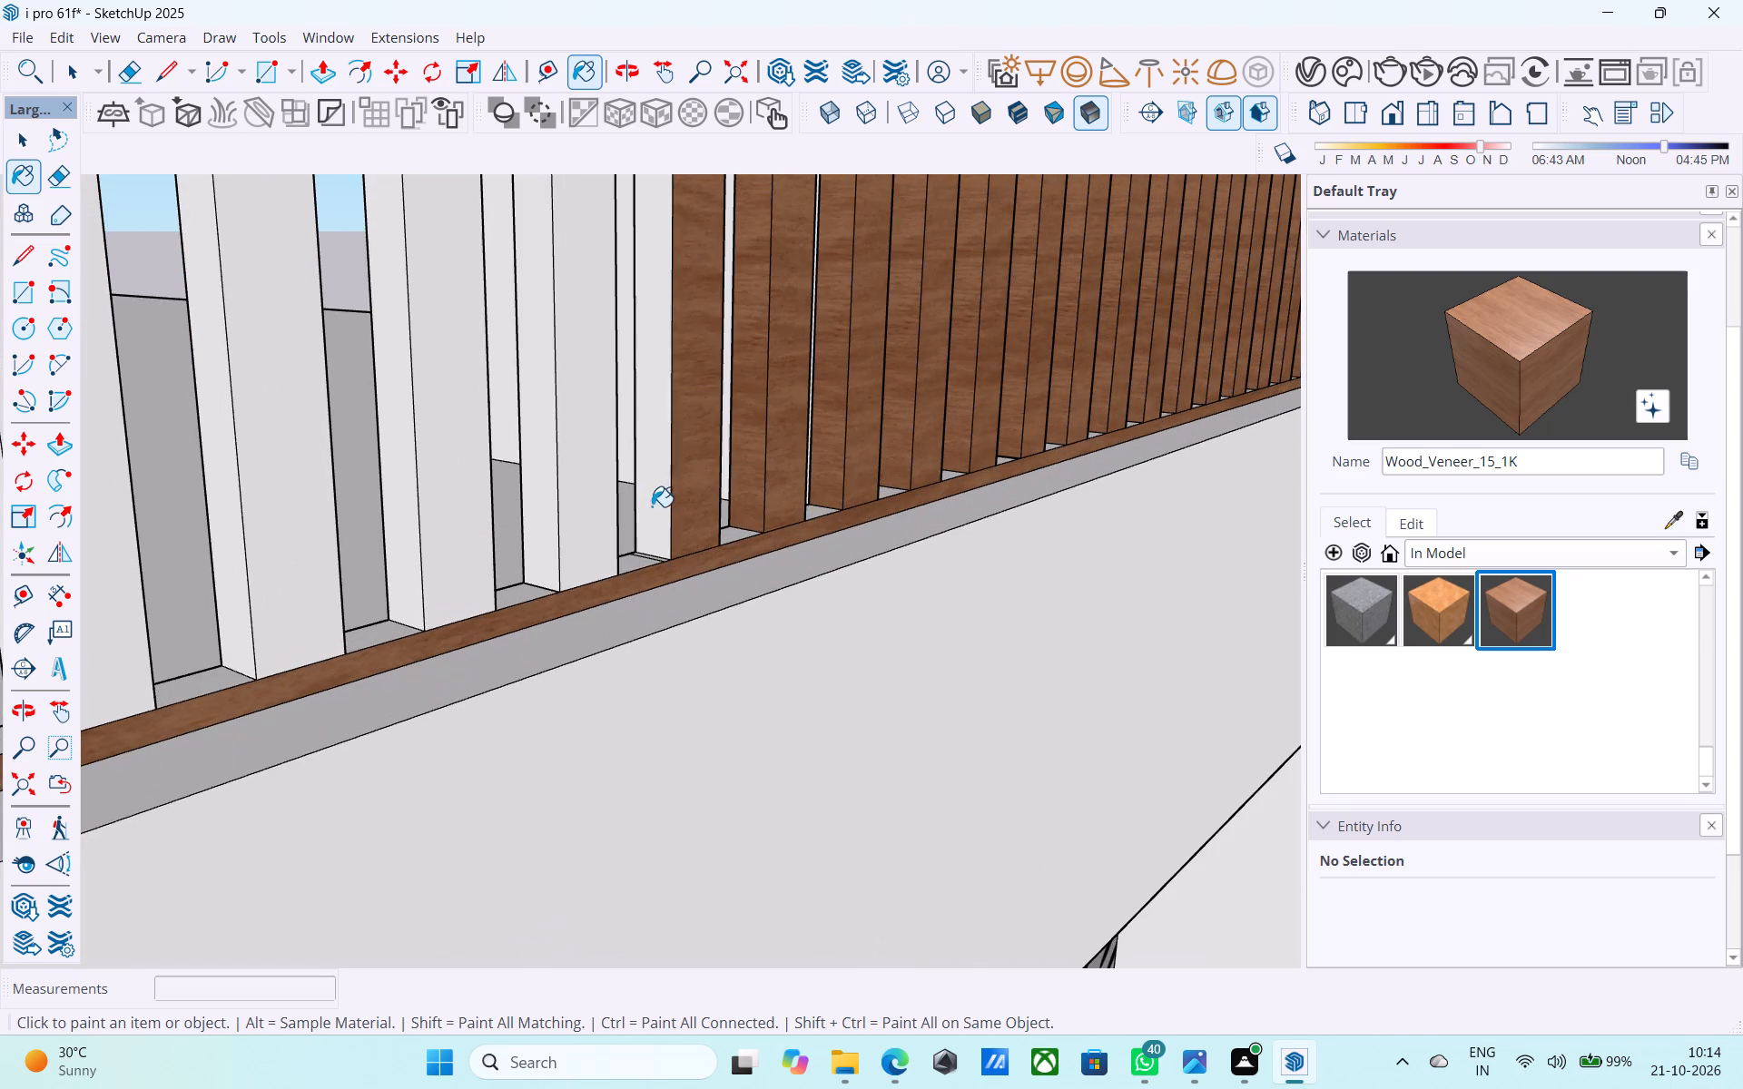
left_click(649, 506)
Paint the front and side faces of the next three unpainted front slats with Wood_Veneer_15_1K.
scroll(907, 501, "down", 5)
scroll(709, 461, "up", 5)
left_click(688, 480)
left_click(669, 486)
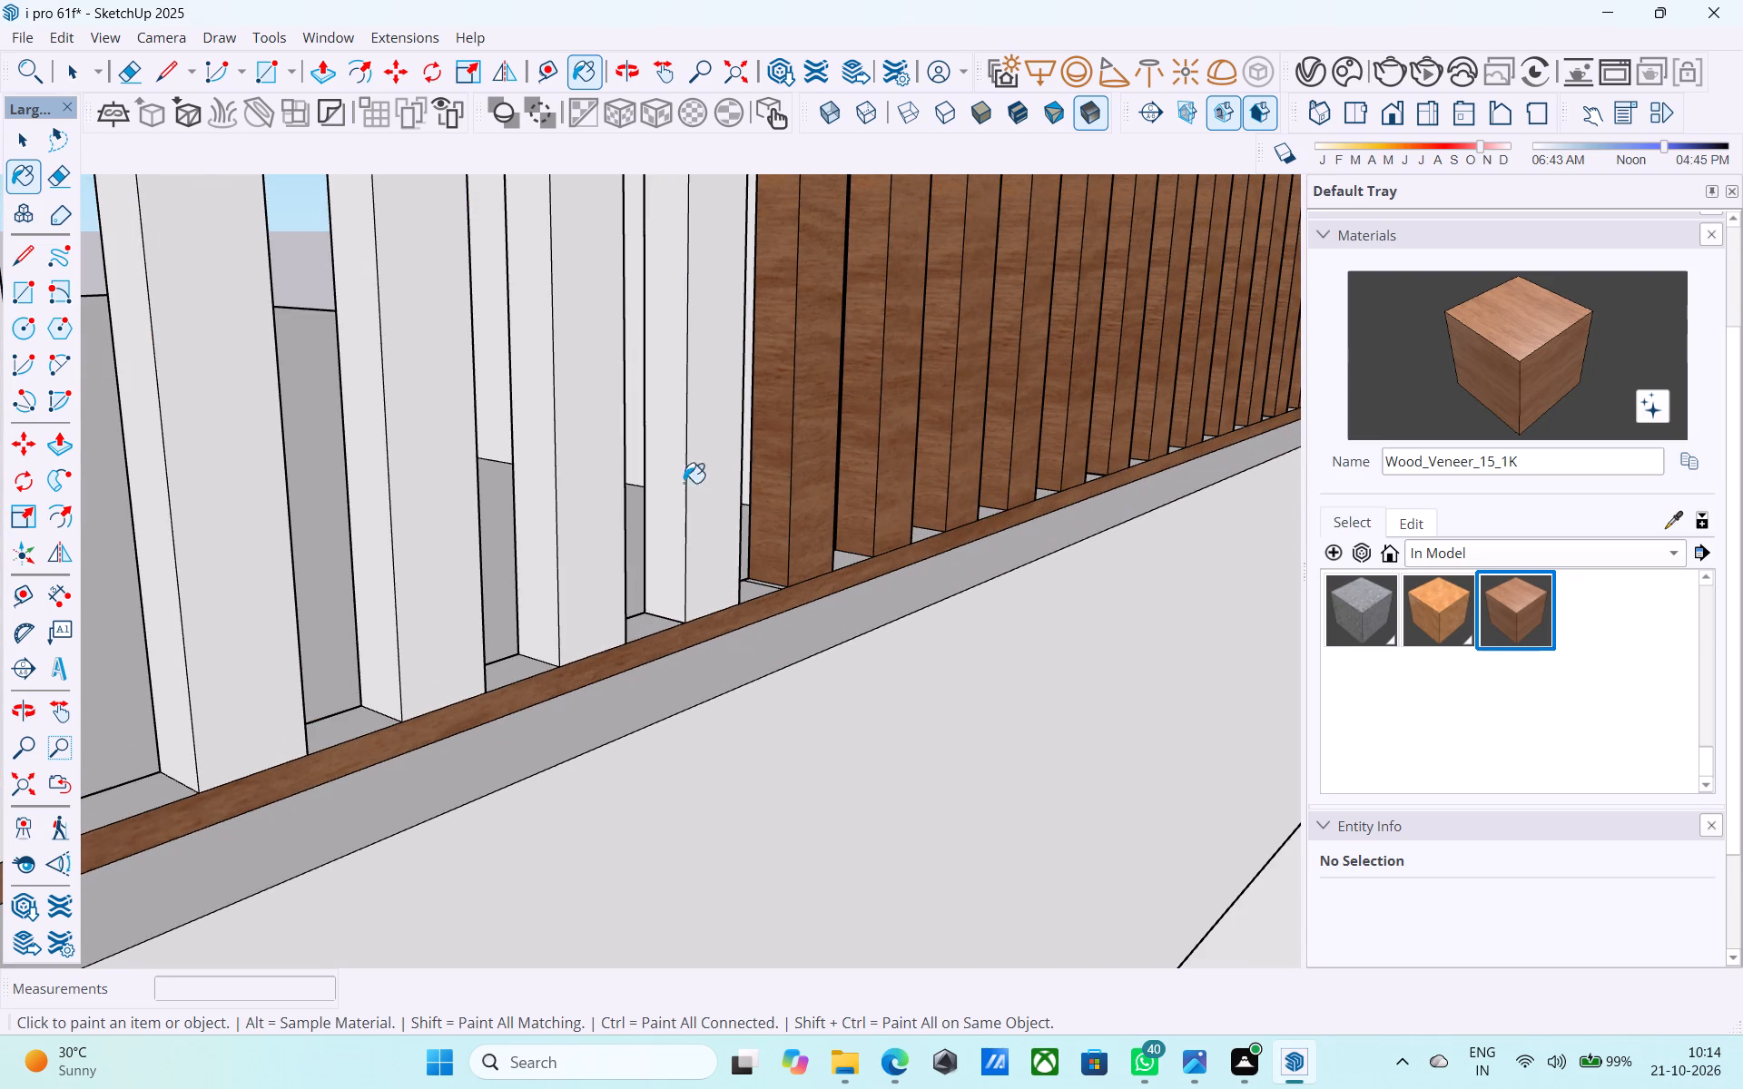
left_click(701, 484)
scroll(743, 475, "down", 5)
scroll(664, 532, "up", 6)
left_click(645, 522)
left_click(601, 521)
scroll(898, 513, "down", 4)
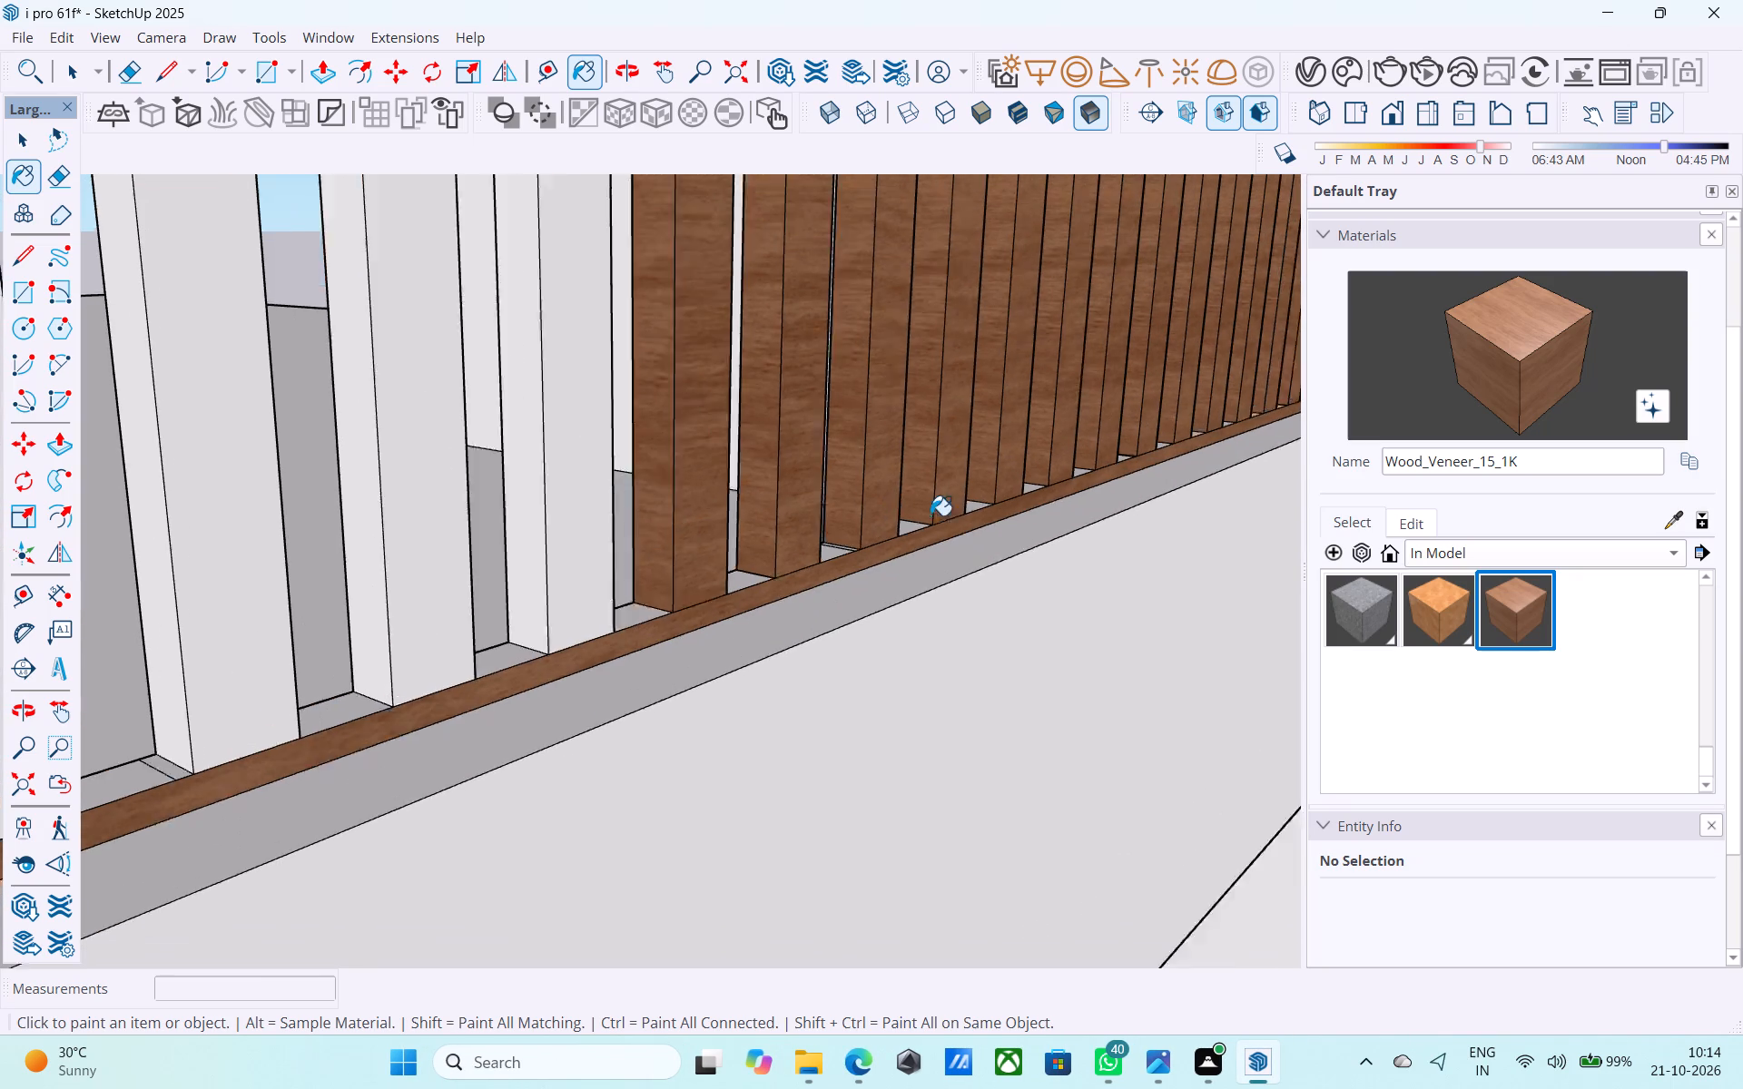
scroll(931, 515, "down", 2)
scroll(726, 554, "up", 5)
left_click(706, 532)
left_click(665, 515)
Extend the Wood_Veneer_15_1K finish over the front and side faces of three more front slats.
scroll(803, 483, "down", 6)
scroll(743, 533, "up", 5)
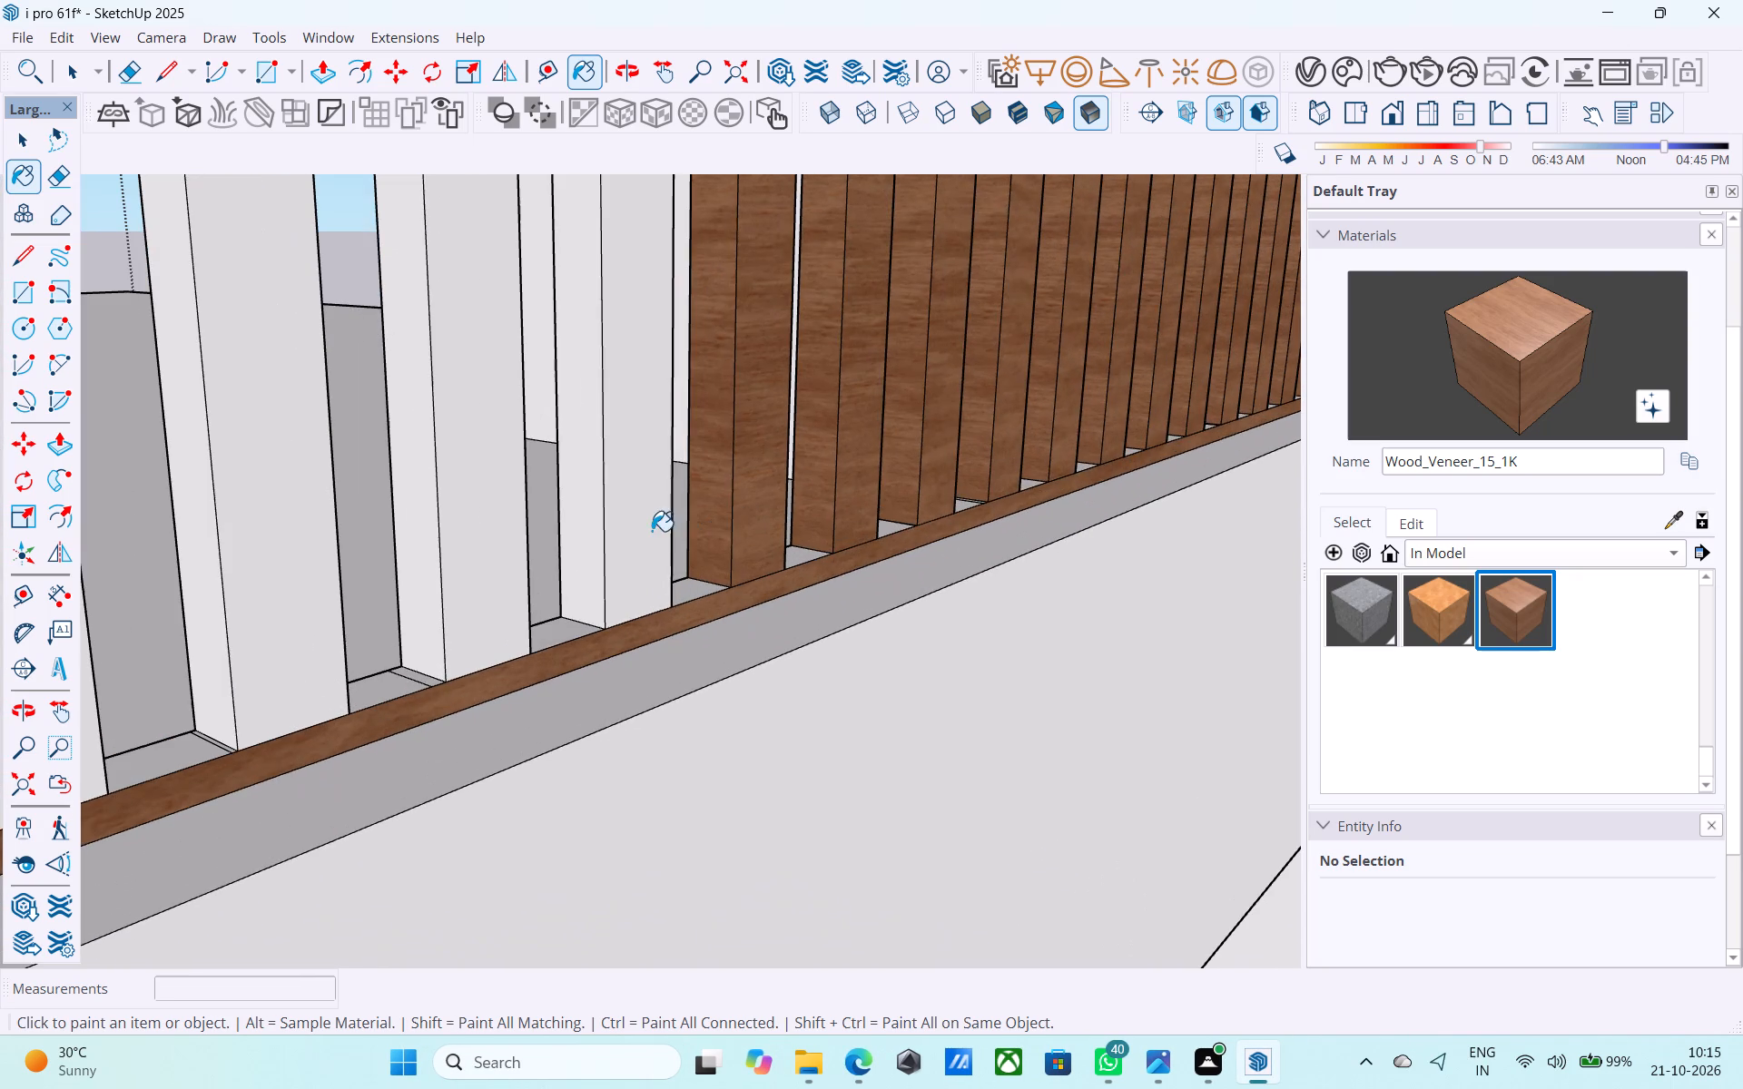
left_click(648, 531)
left_click(598, 527)
scroll(1027, 433, "down", 7)
scroll(777, 505, "up", 2)
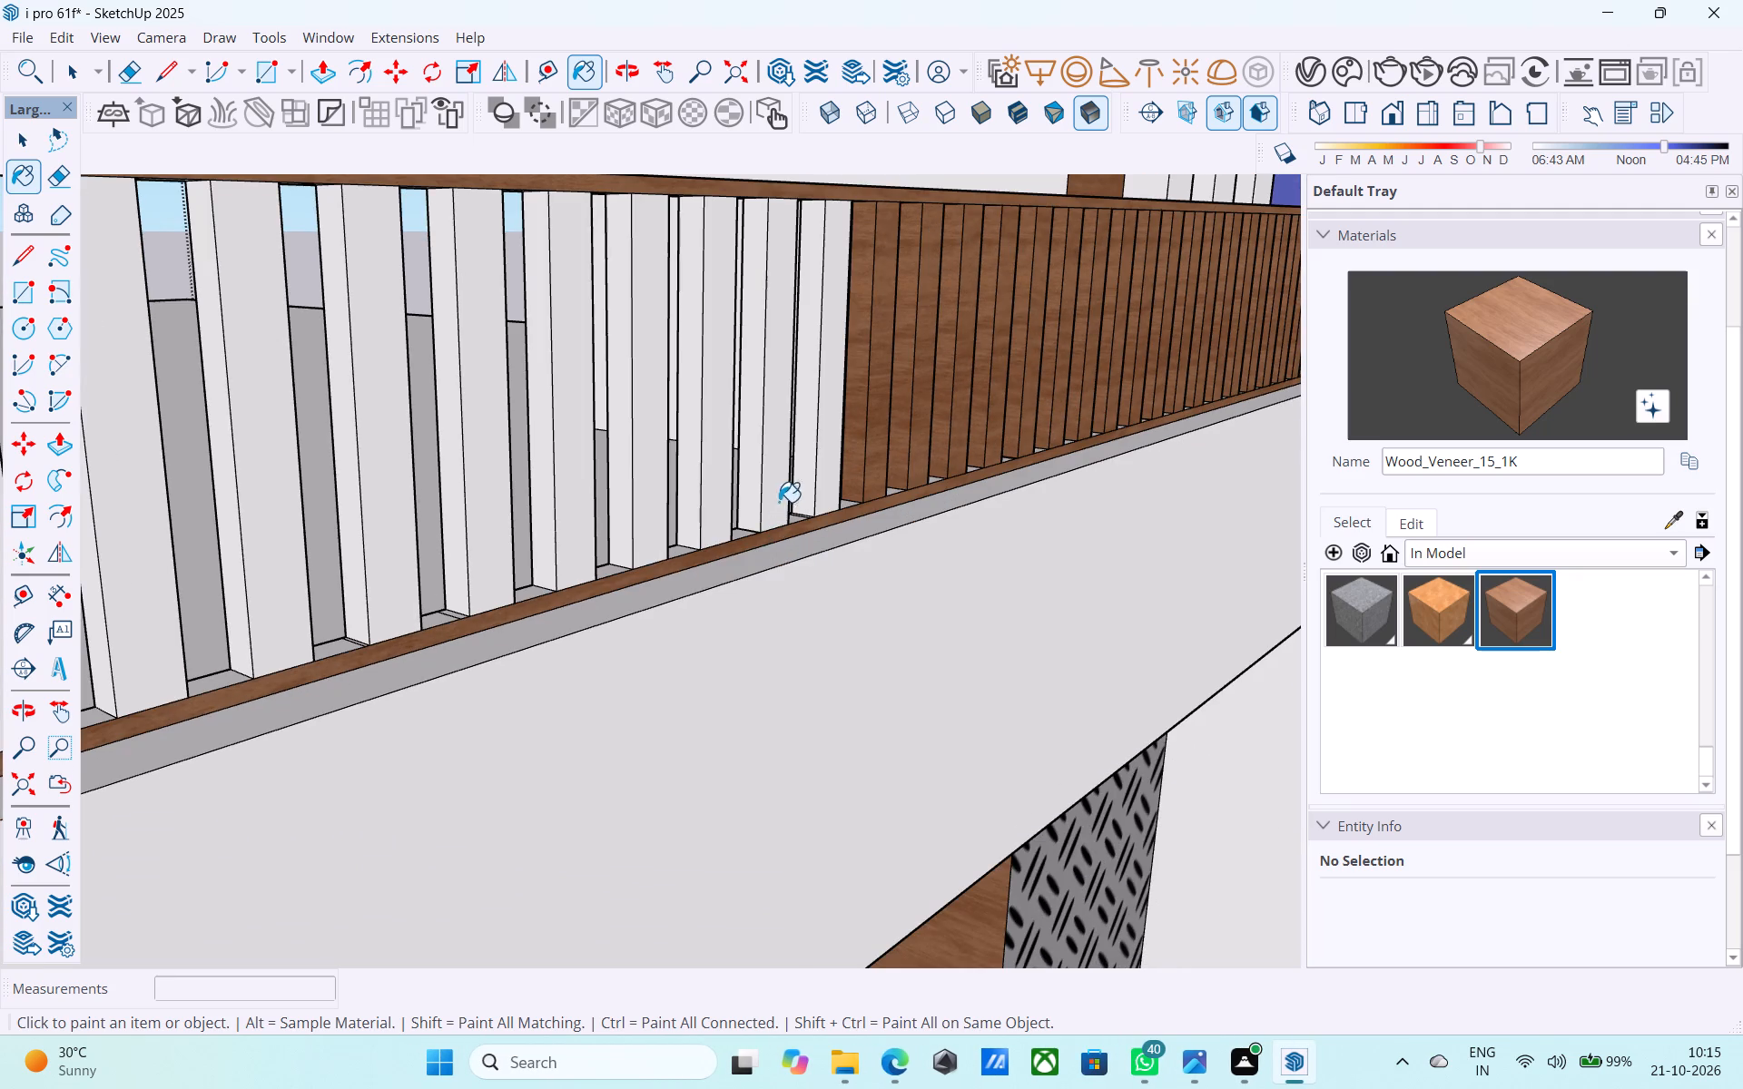
scroll(779, 502, "up", 3)
left_click(818, 486)
left_click(854, 491)
left_click(772, 494)
left_click(731, 495)
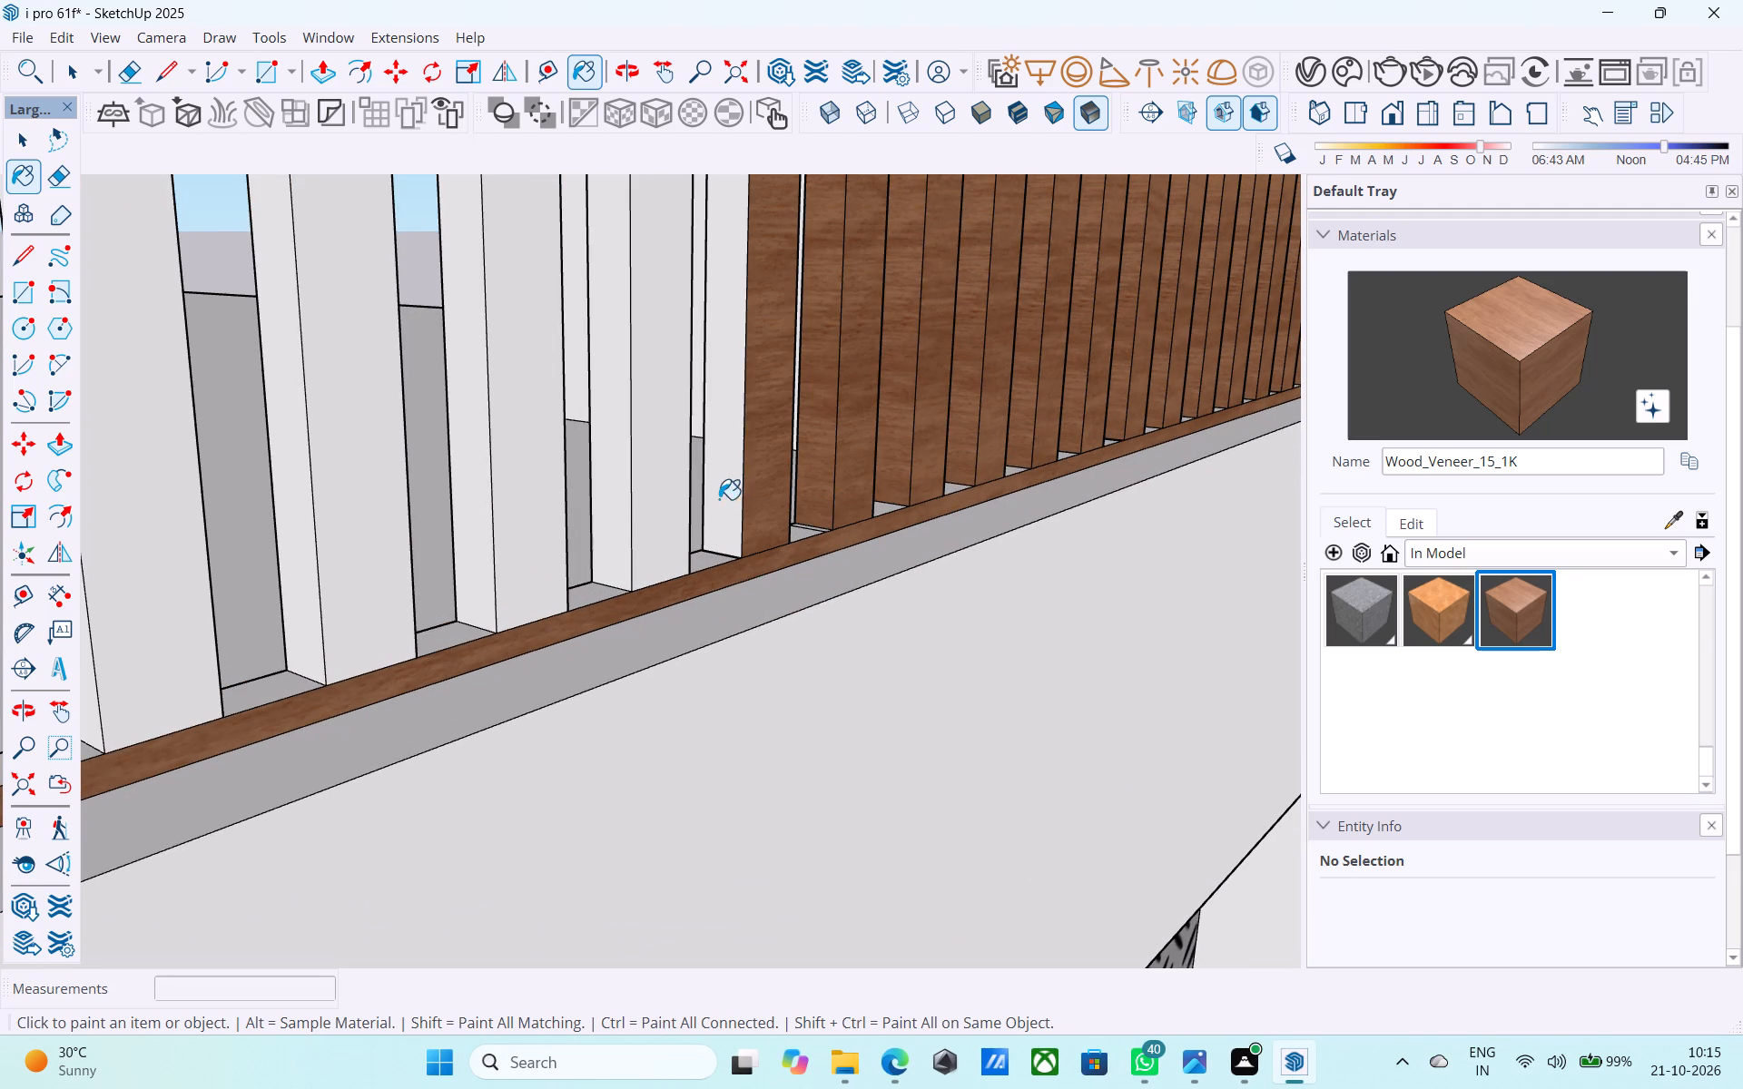
Paint both visible faces of the next three front slats beyond the painted run with Wood_Veneer_15_1K.
left_click_drag(651, 520, 626, 524)
left_click(617, 527)
left_click_drag(680, 525, 672, 525)
left_click_drag(547, 524, 513, 529)
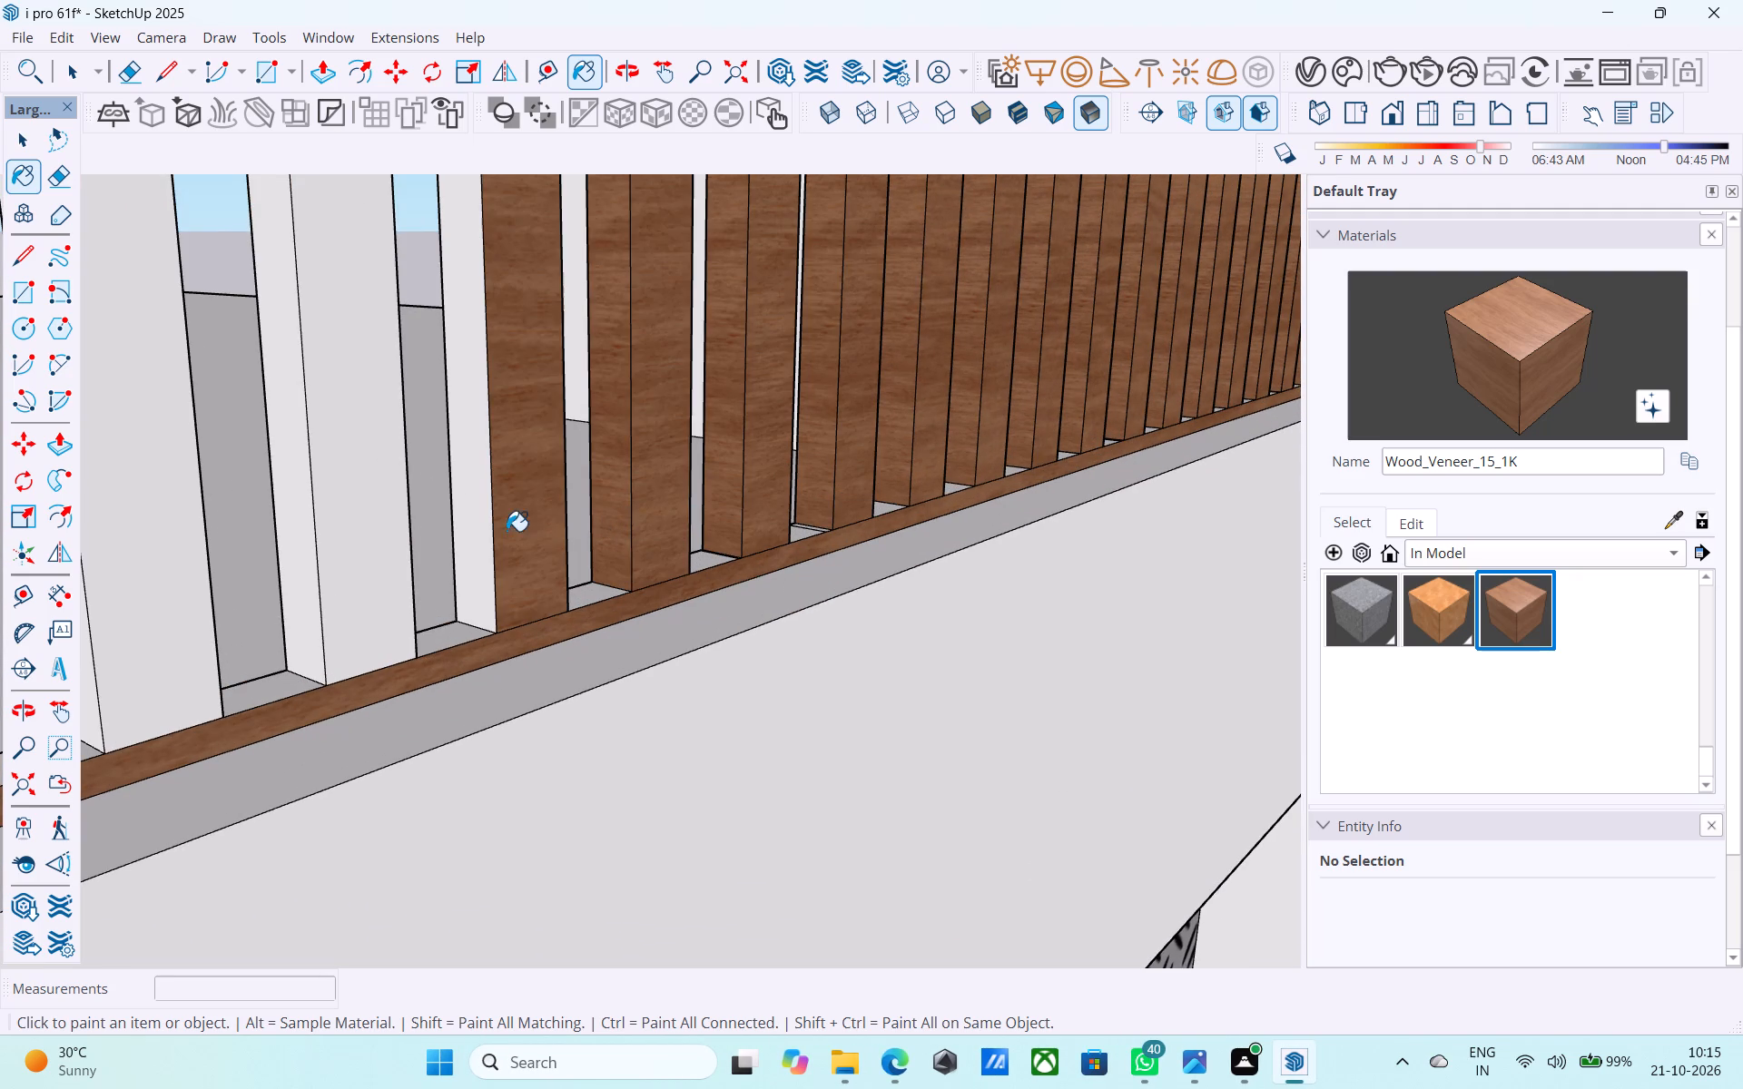
left_click(469, 535)
scroll(728, 584, "down", 6)
scroll(531, 594, "up", 5)
left_click(530, 577)
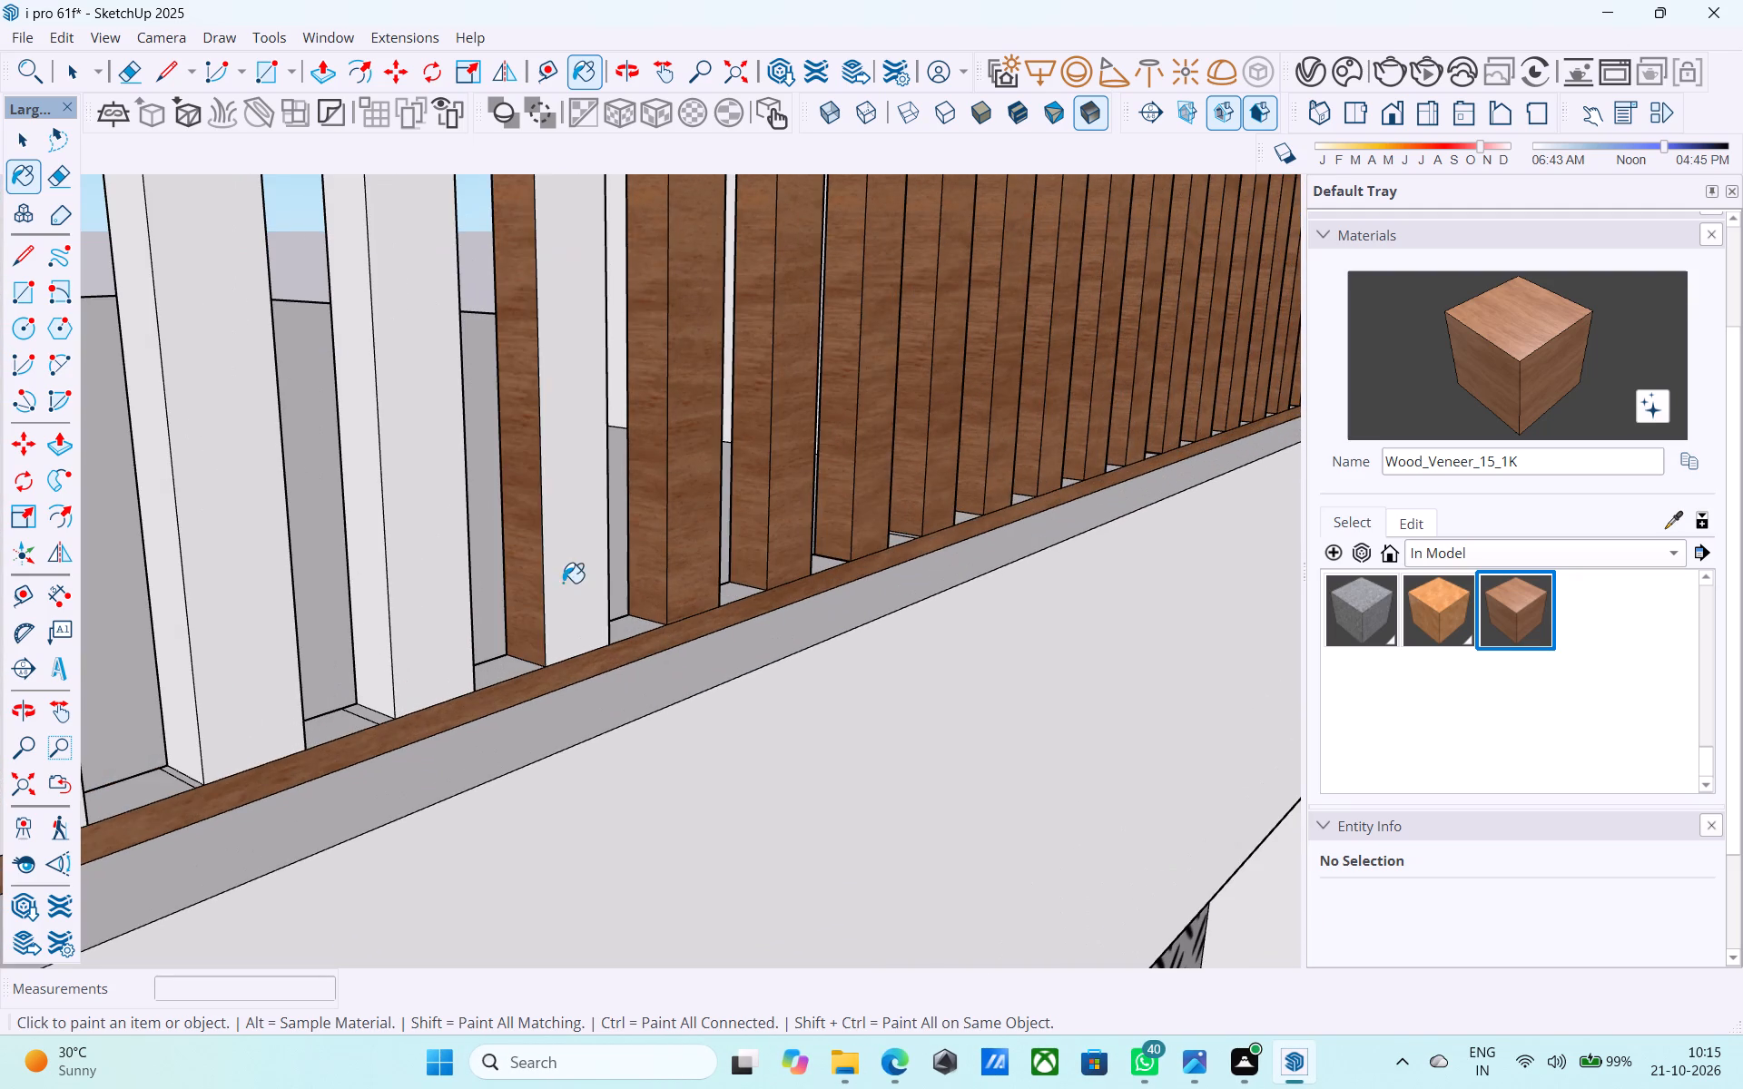
left_click(563, 583)
Apply Wood_Veneer_15_1K to the front and side faces of the next three white slats along the front railing.
scroll(749, 516, "down", 7)
scroll(441, 576, "down", 4)
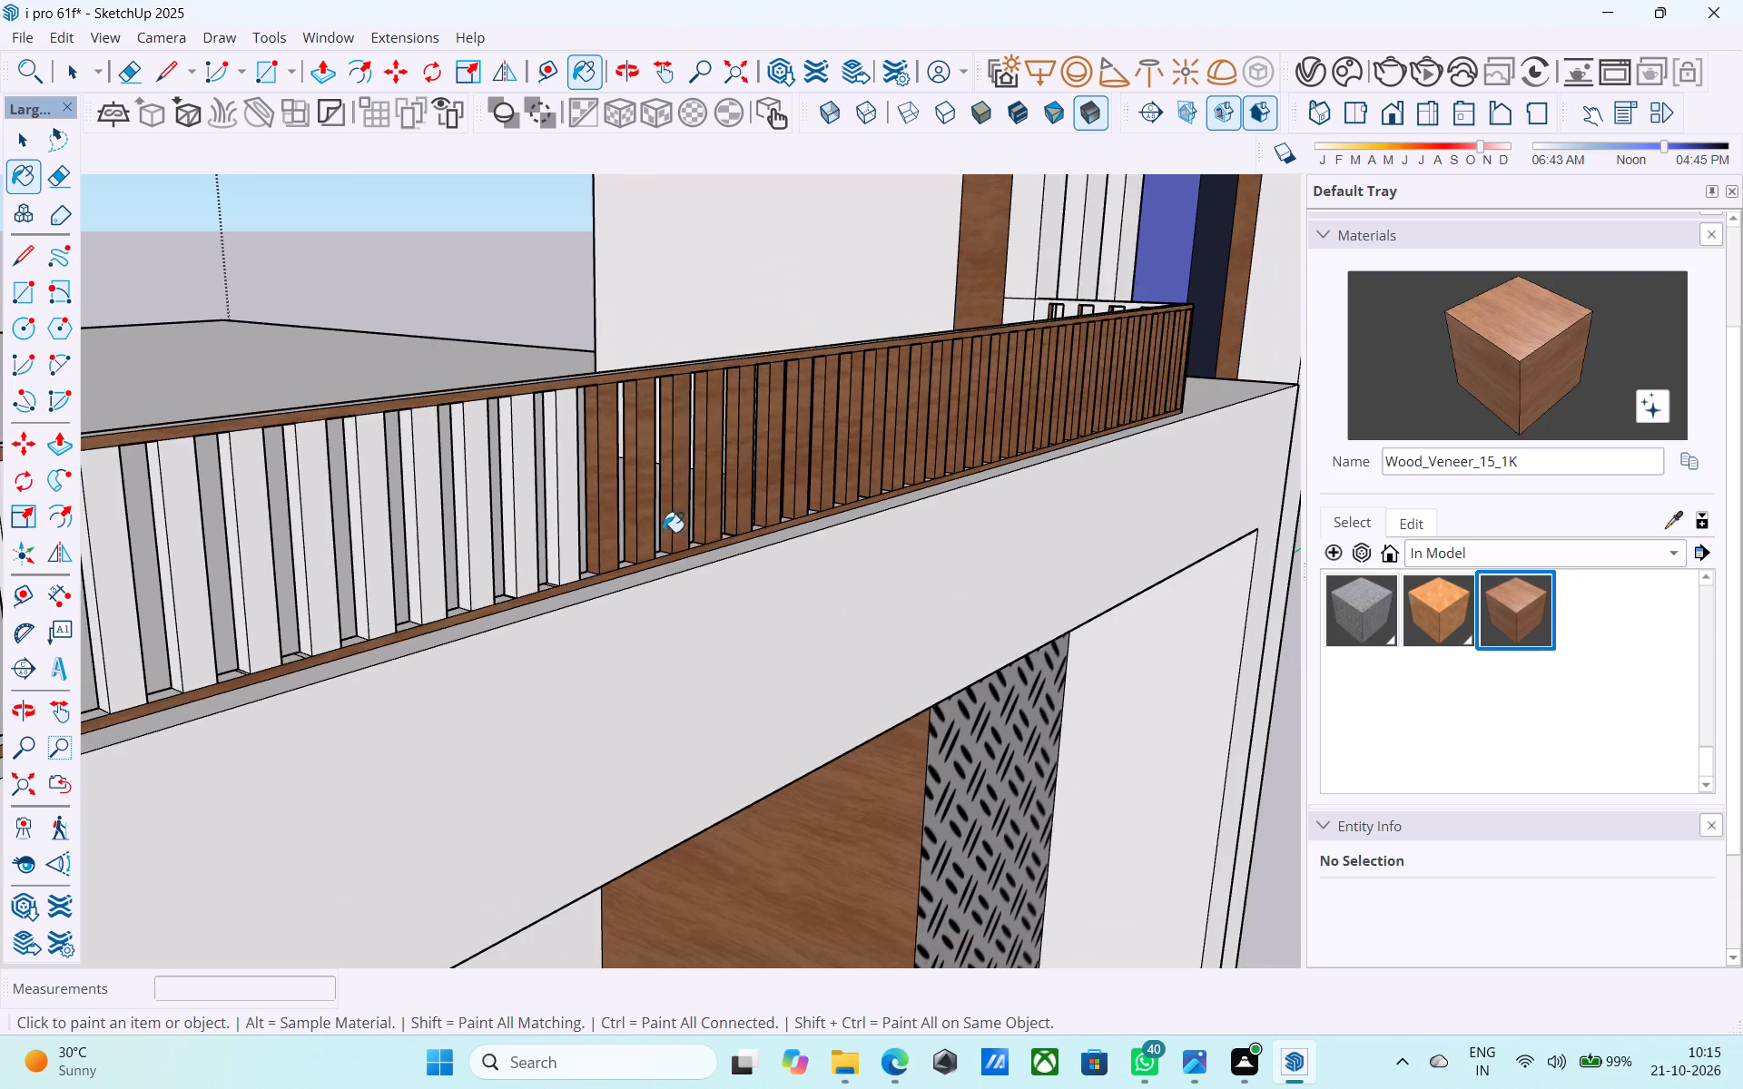
scroll(487, 547, "up", 10)
left_click(630, 553)
left_click(536, 574)
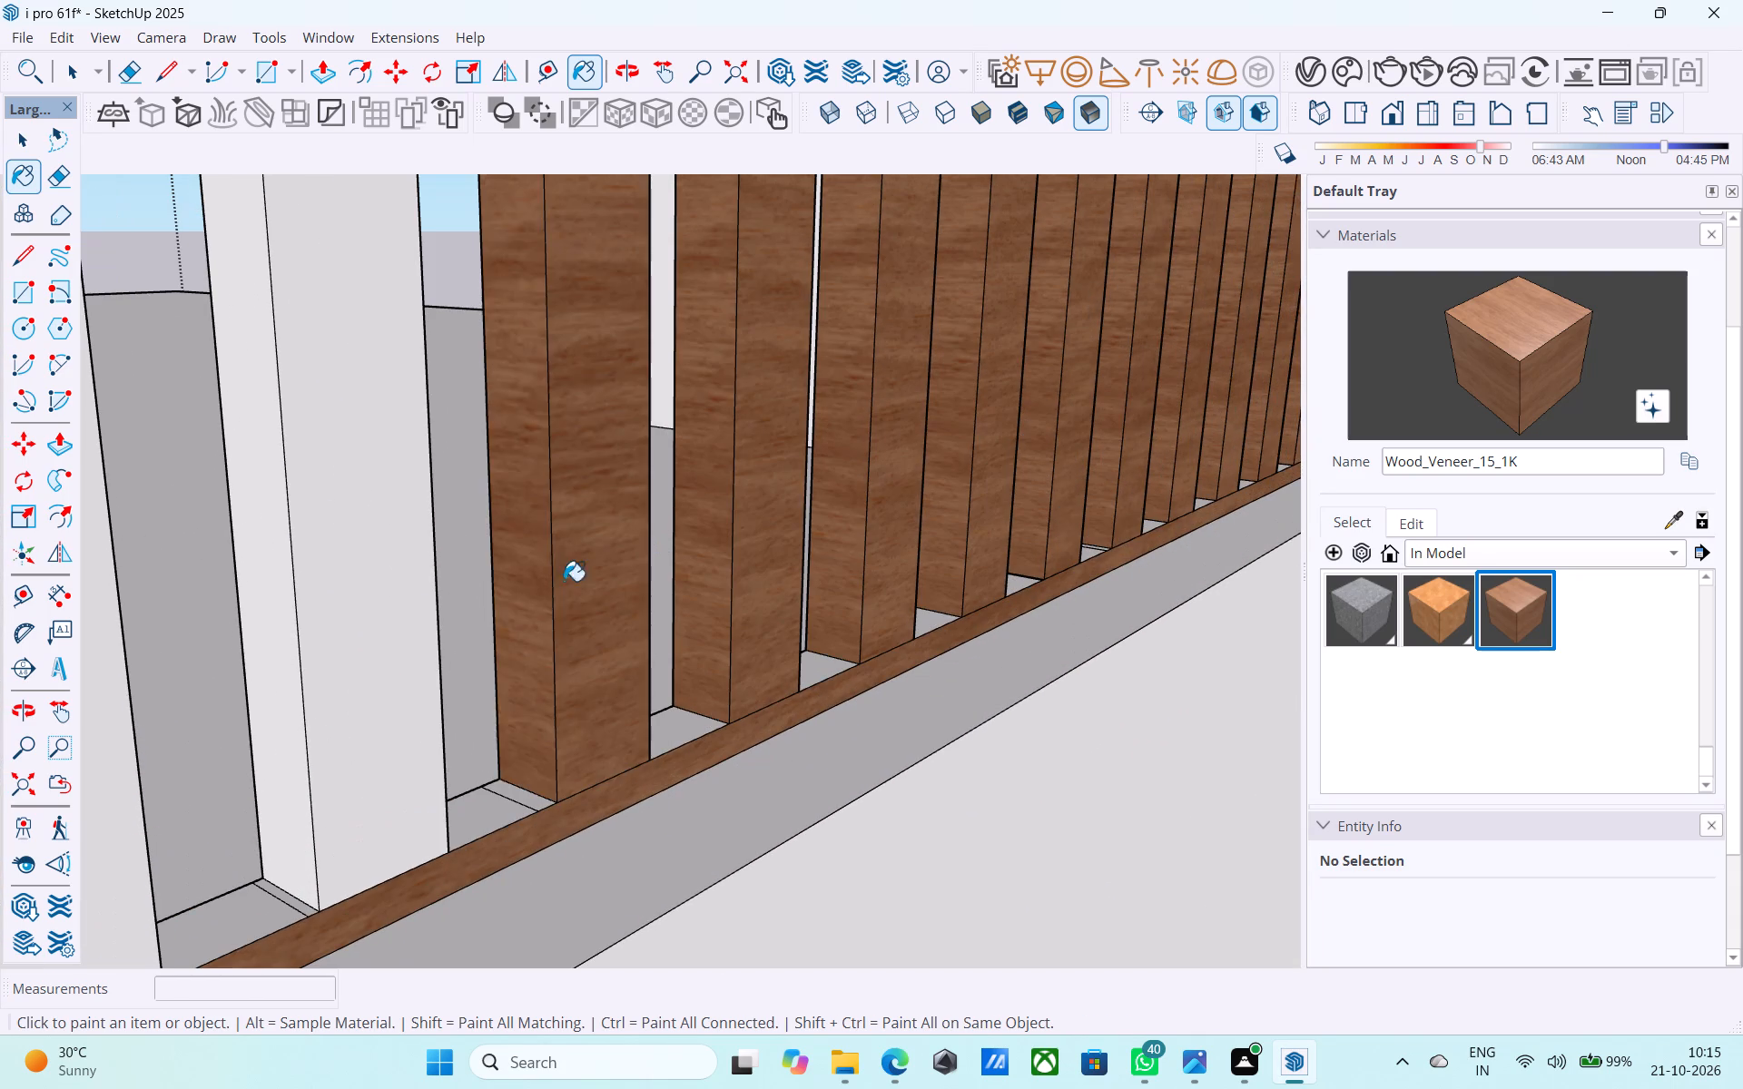
scroll(722, 490, "down", 5)
scroll(536, 609, "up", 3)
left_click(527, 602)
left_click(474, 594)
scroll(666, 516, "down", 7)
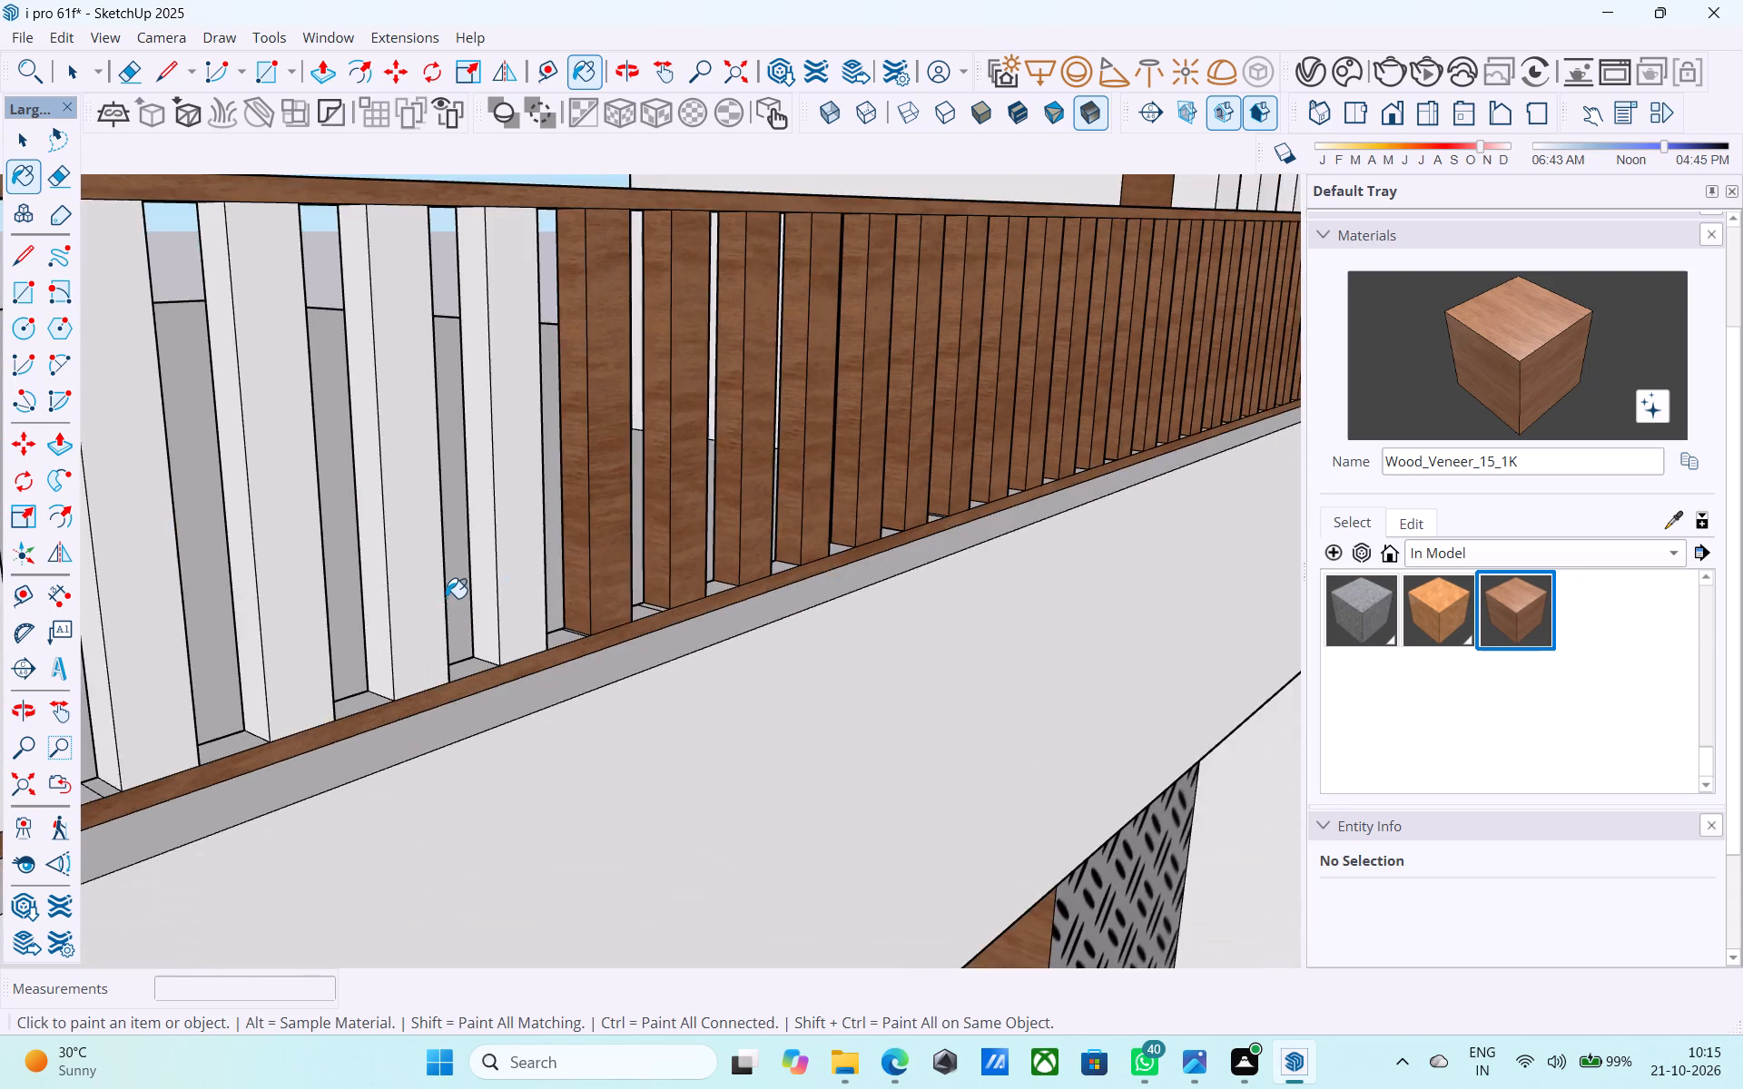
scroll(446, 598, "up", 6)
left_click(499, 574)
left_click(557, 573)
Paint the front and side faces of three further front slats toward the railing's far end with Wood_Veneer_15_1K.
scroll(673, 505, "down", 6)
scroll(448, 599, "up", 4)
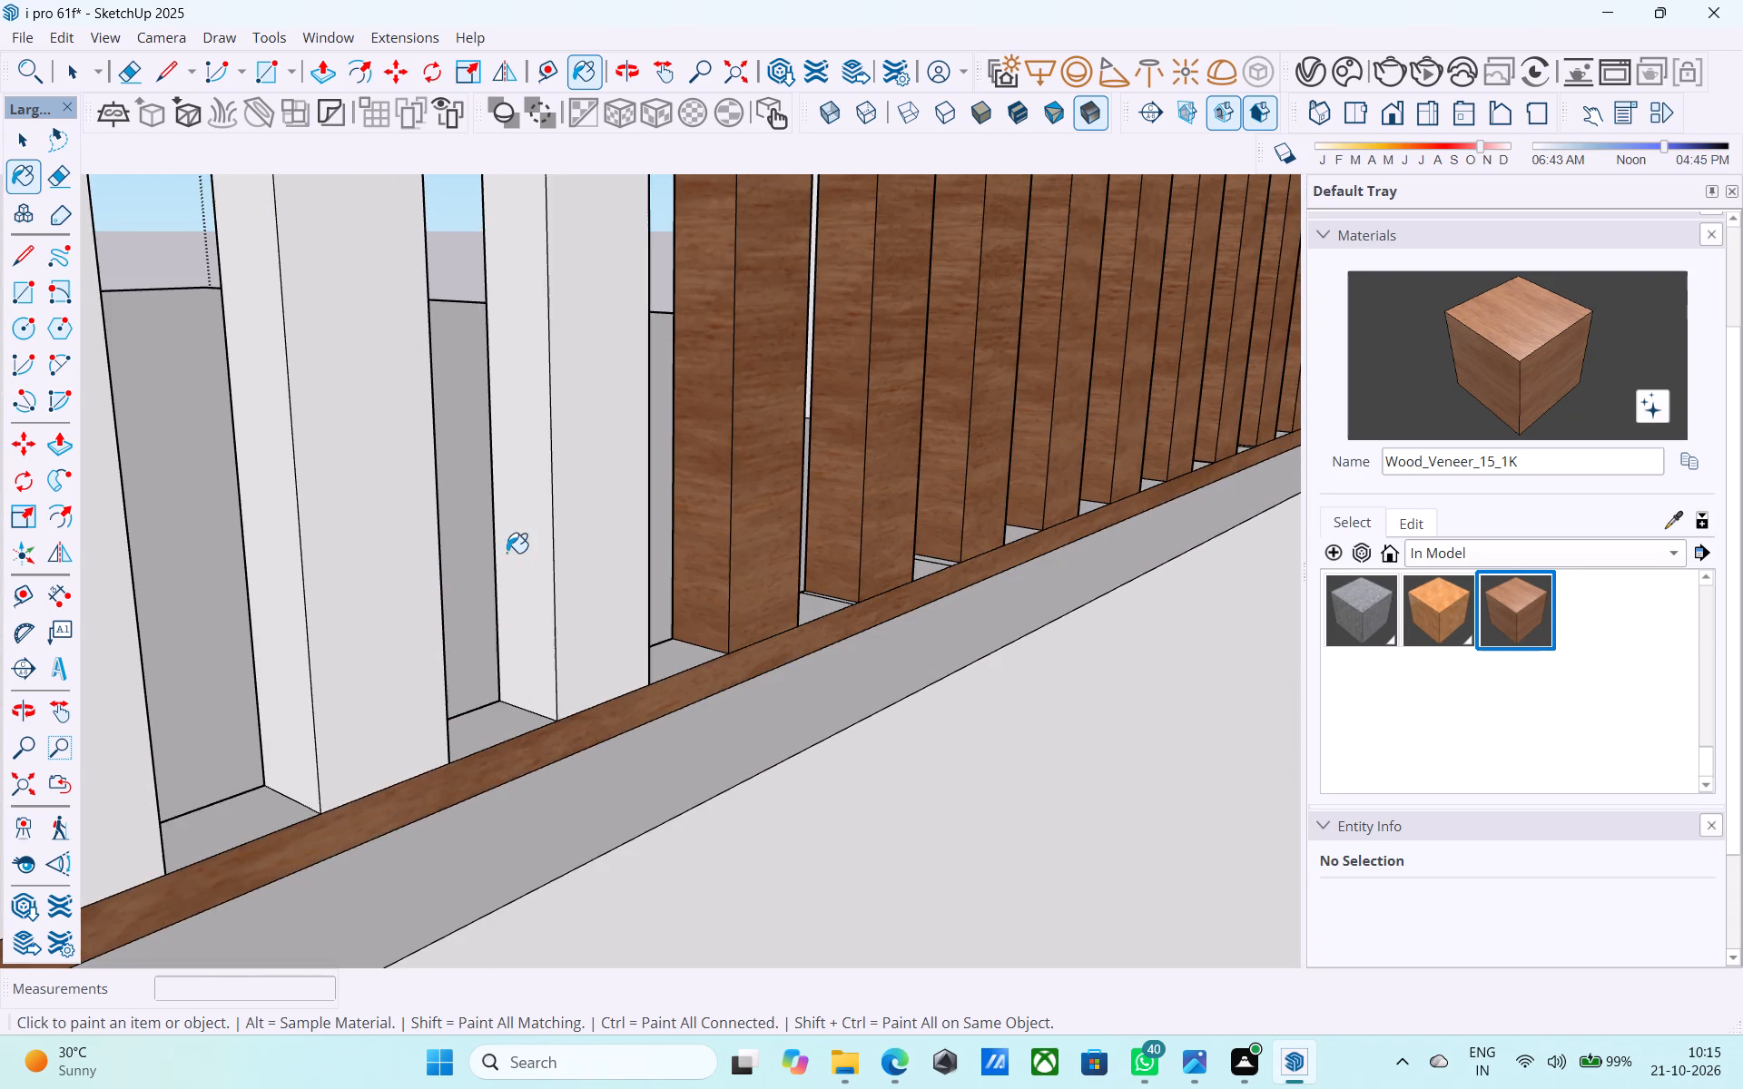
left_click(509, 551)
left_click(565, 548)
scroll(625, 519, "down", 7)
left_click(503, 544)
left_click(480, 537)
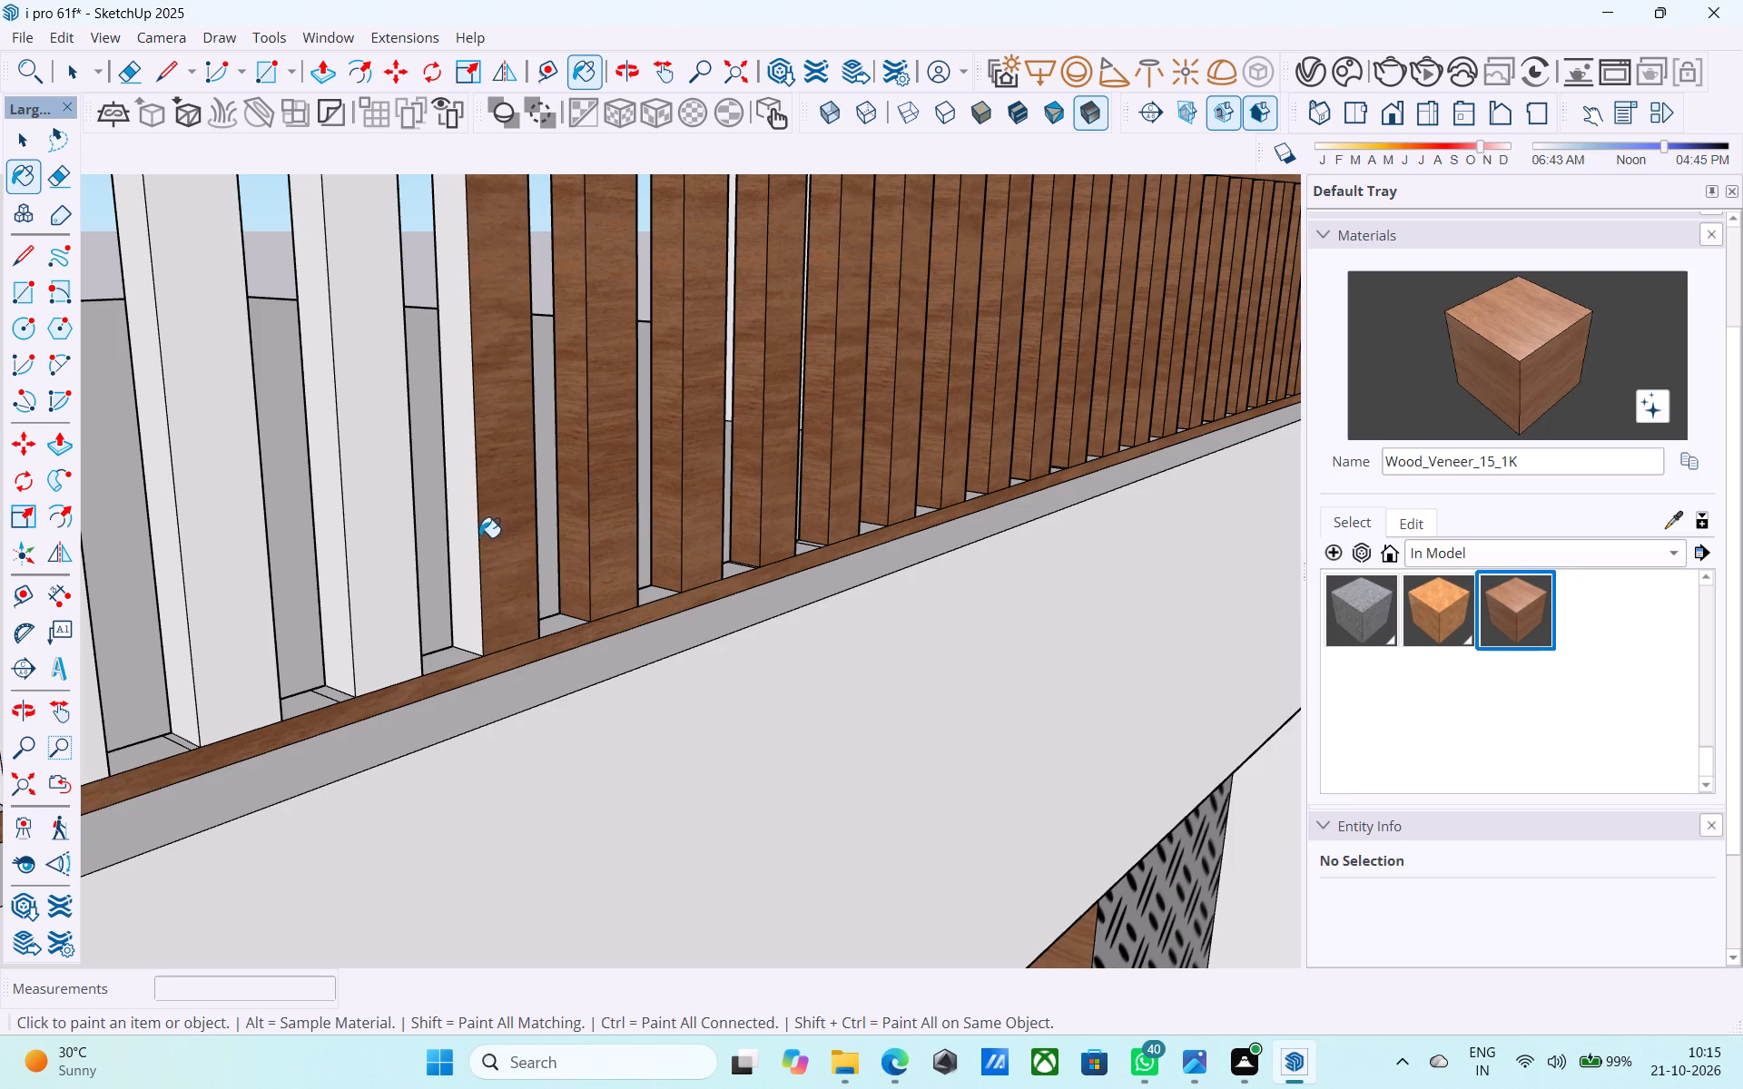
left_click(469, 531)
scroll(734, 510, "down", 6)
scroll(556, 570, "up", 5)
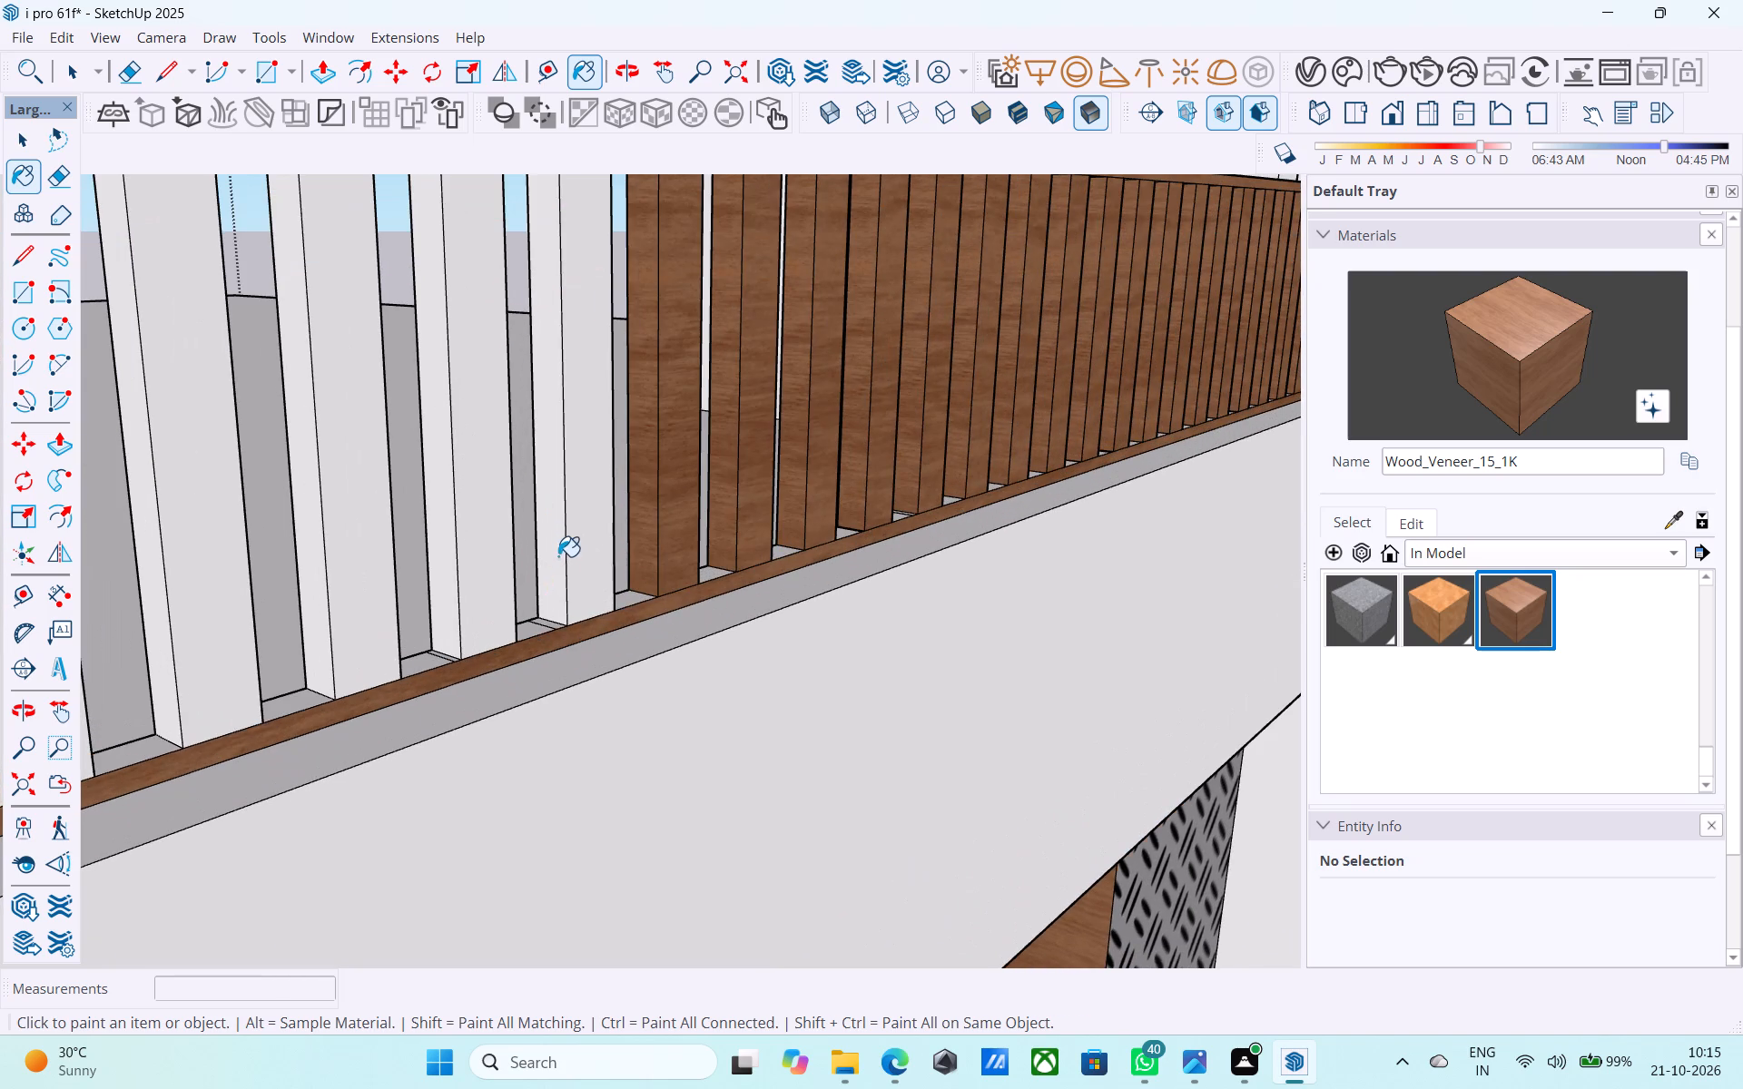
left_click(558, 556)
left_click(584, 544)
Paint both visible faces of the next three white slats toward the far end with Wood_Veneer_15_1K.
scroll(679, 497, "down", 6)
scroll(564, 541, "up", 5)
left_click(555, 530)
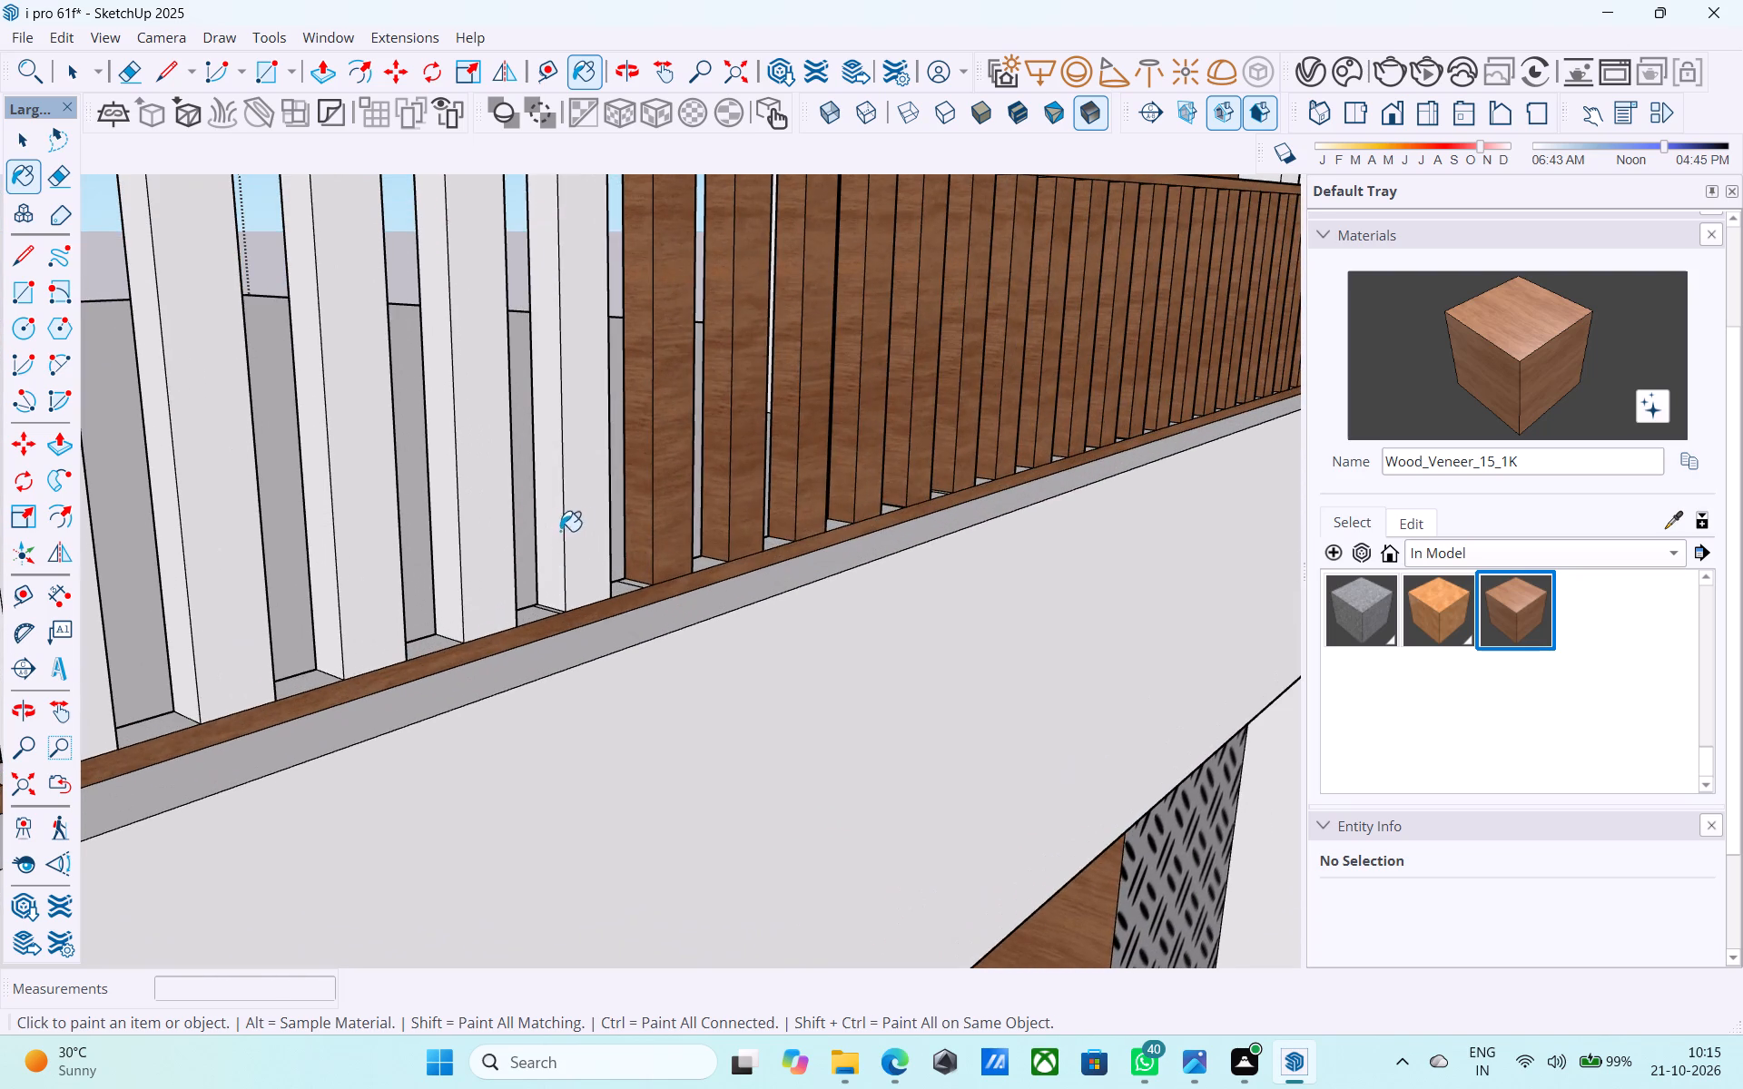
left_click(576, 524)
scroll(639, 492, "down", 6)
scroll(543, 528, "up", 5)
left_click(539, 519)
left_click(561, 508)
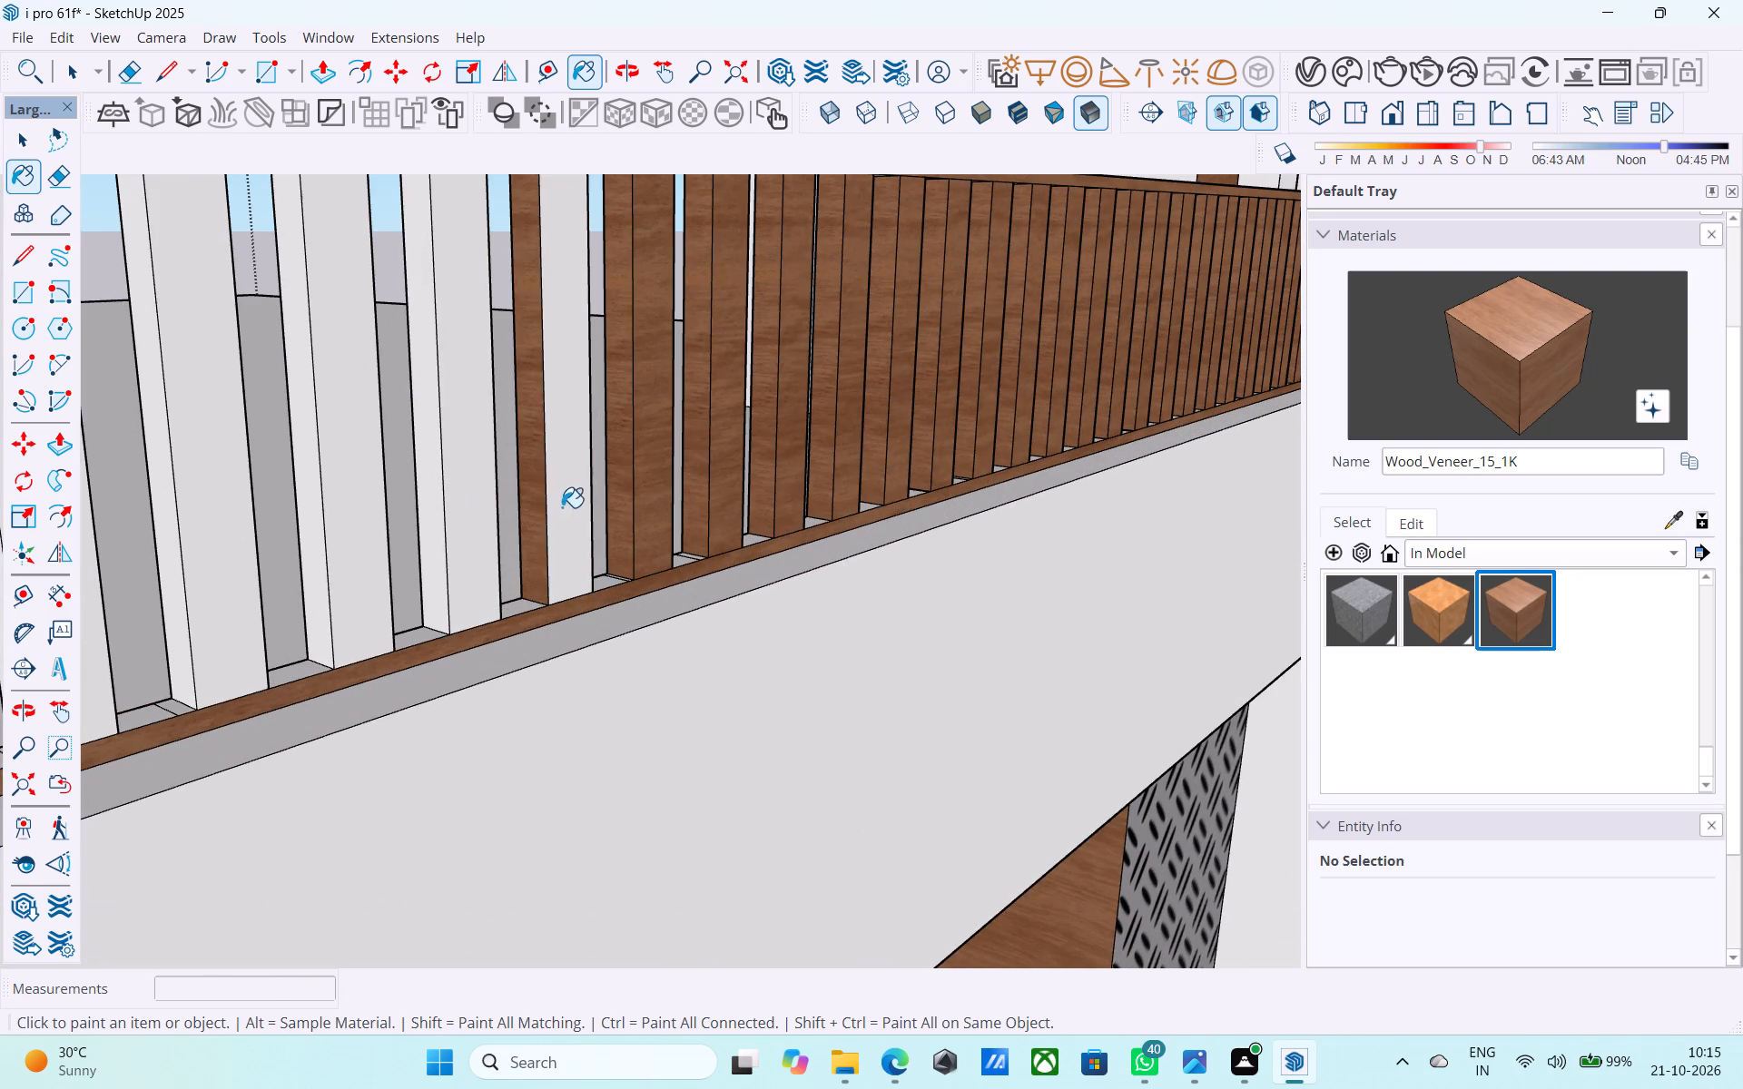
scroll(583, 471, "down", 6)
scroll(526, 530, "up", 6)
left_click(511, 516)
left_click(484, 511)
Paint the front and side faces of the next two front slats toward the far end with Wood_Veneer_15_1K.
scroll(715, 506, "down", 6)
scroll(556, 555, "up", 7)
left_click(558, 515)
left_click(578, 514)
scroll(615, 496, "down", 11)
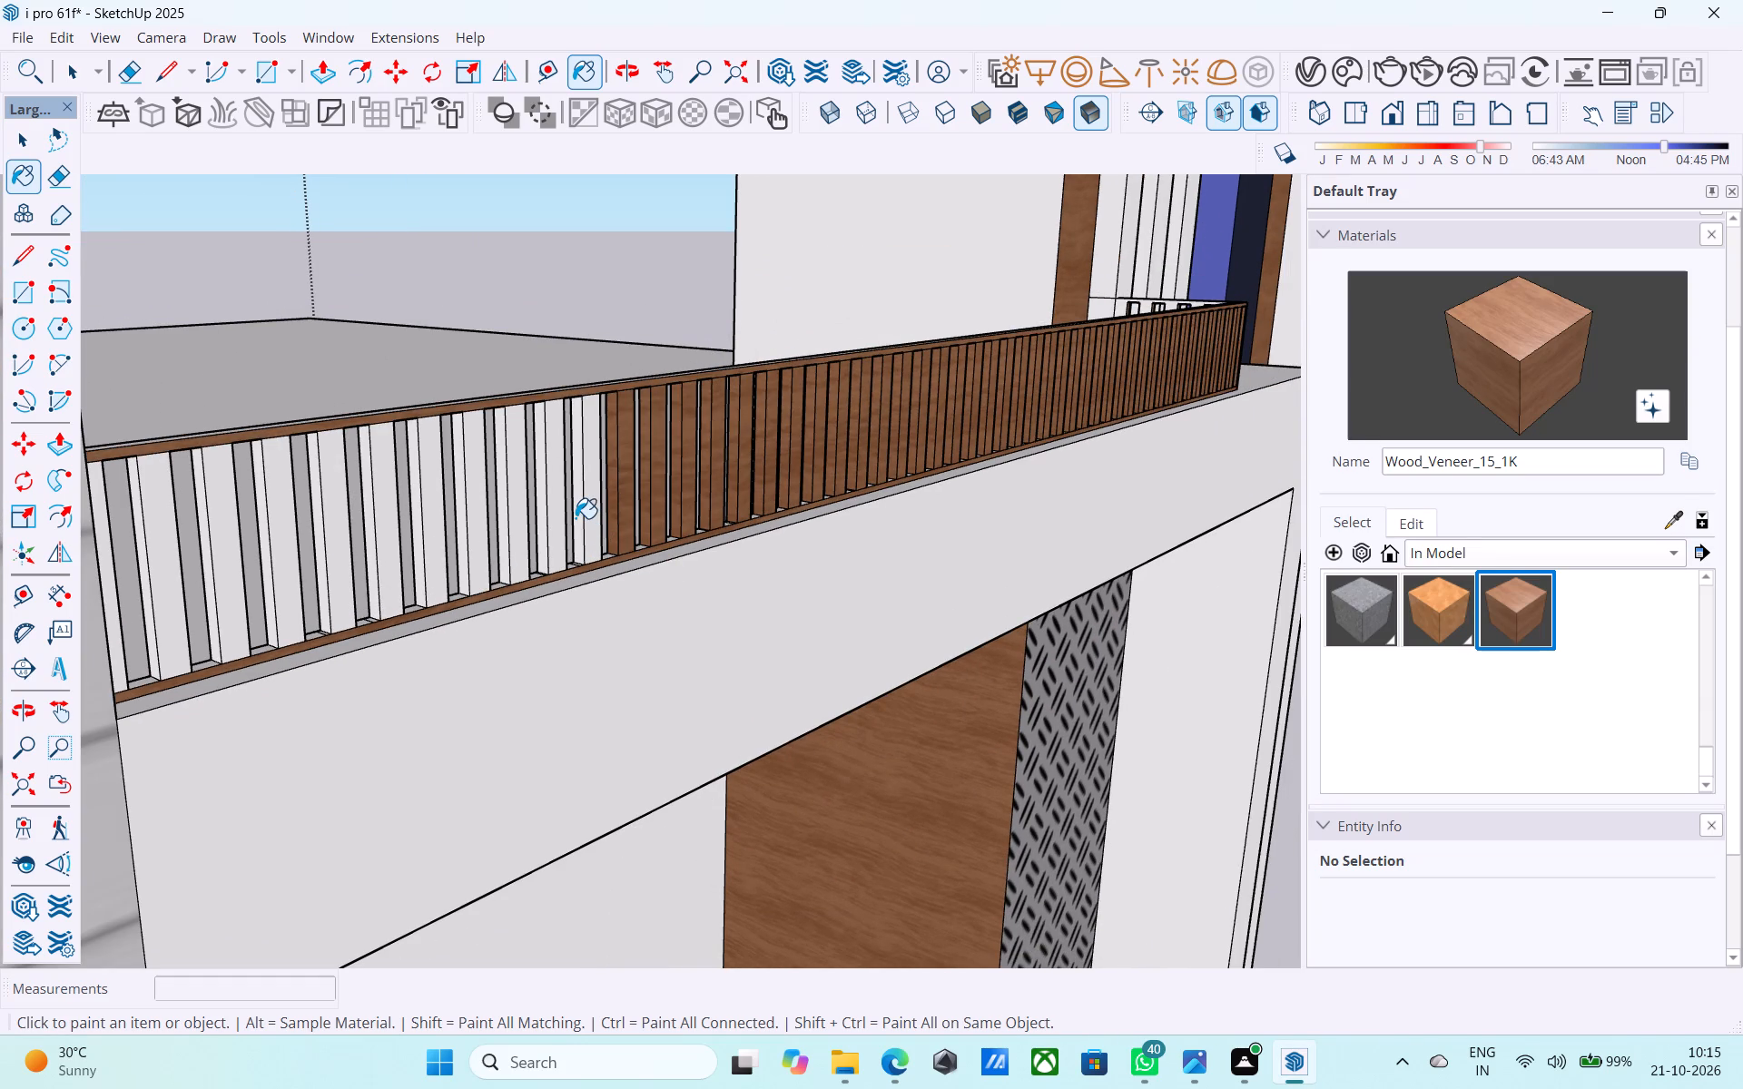
scroll(541, 511, "up", 12)
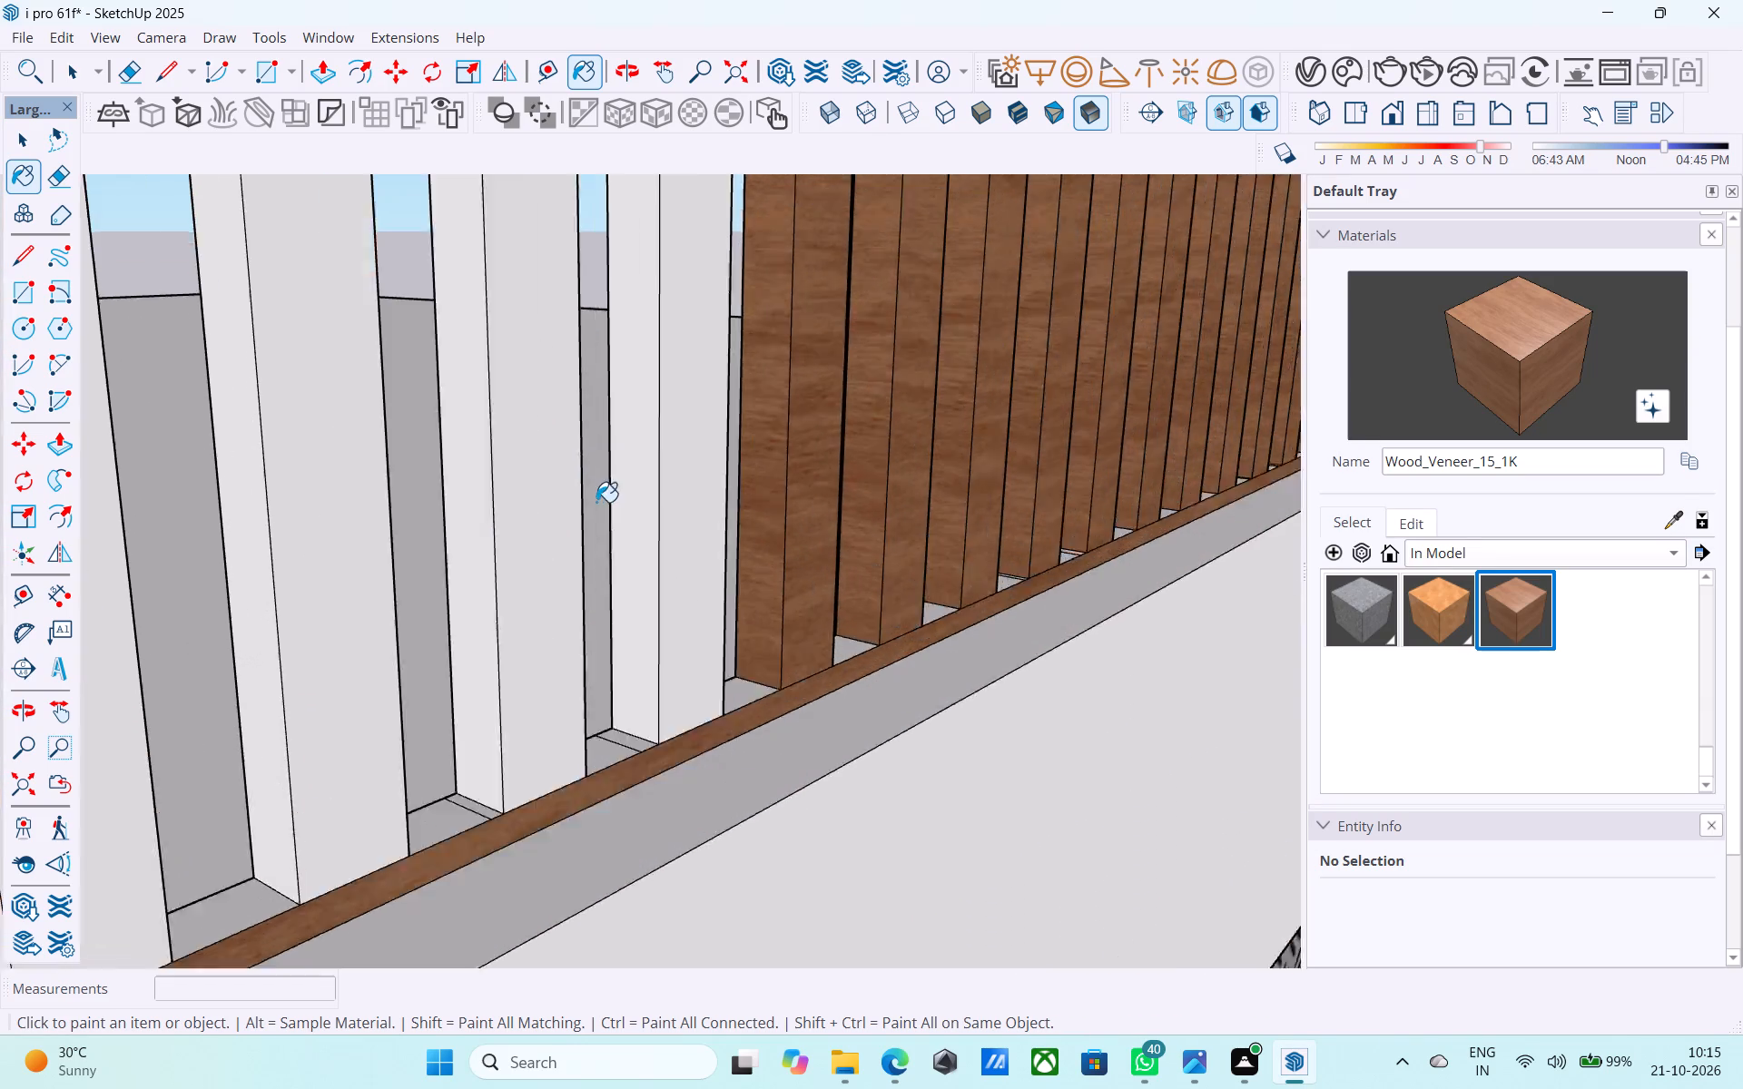
scroll(596, 502, "up", 2)
scroll(614, 505, "down", 7)
left_click(644, 459)
scroll(645, 459, "up", 4)
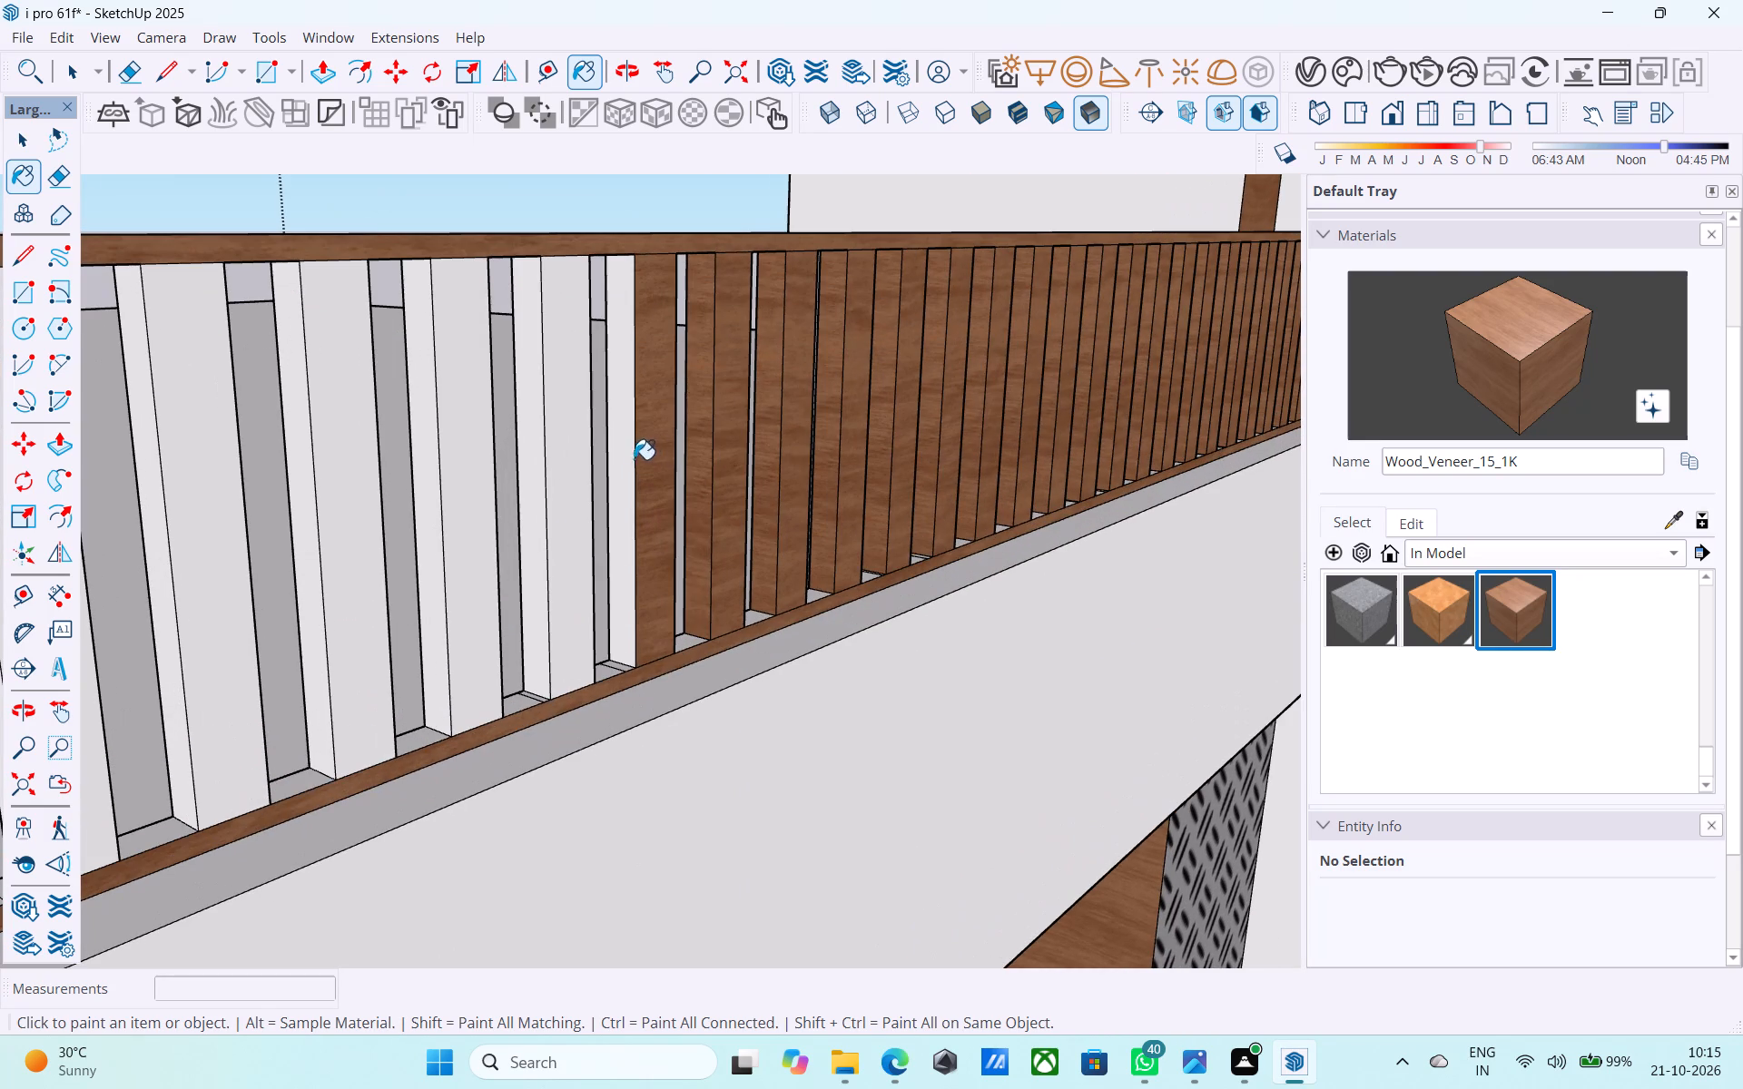
left_click(625, 460)
Paint both visible faces of the following two white front slats with Wood_Veneer_15_1K.
scroll(569, 495, "up", 5)
left_click(552, 495)
left_click(507, 512)
left_click_drag(398, 594, 389, 597)
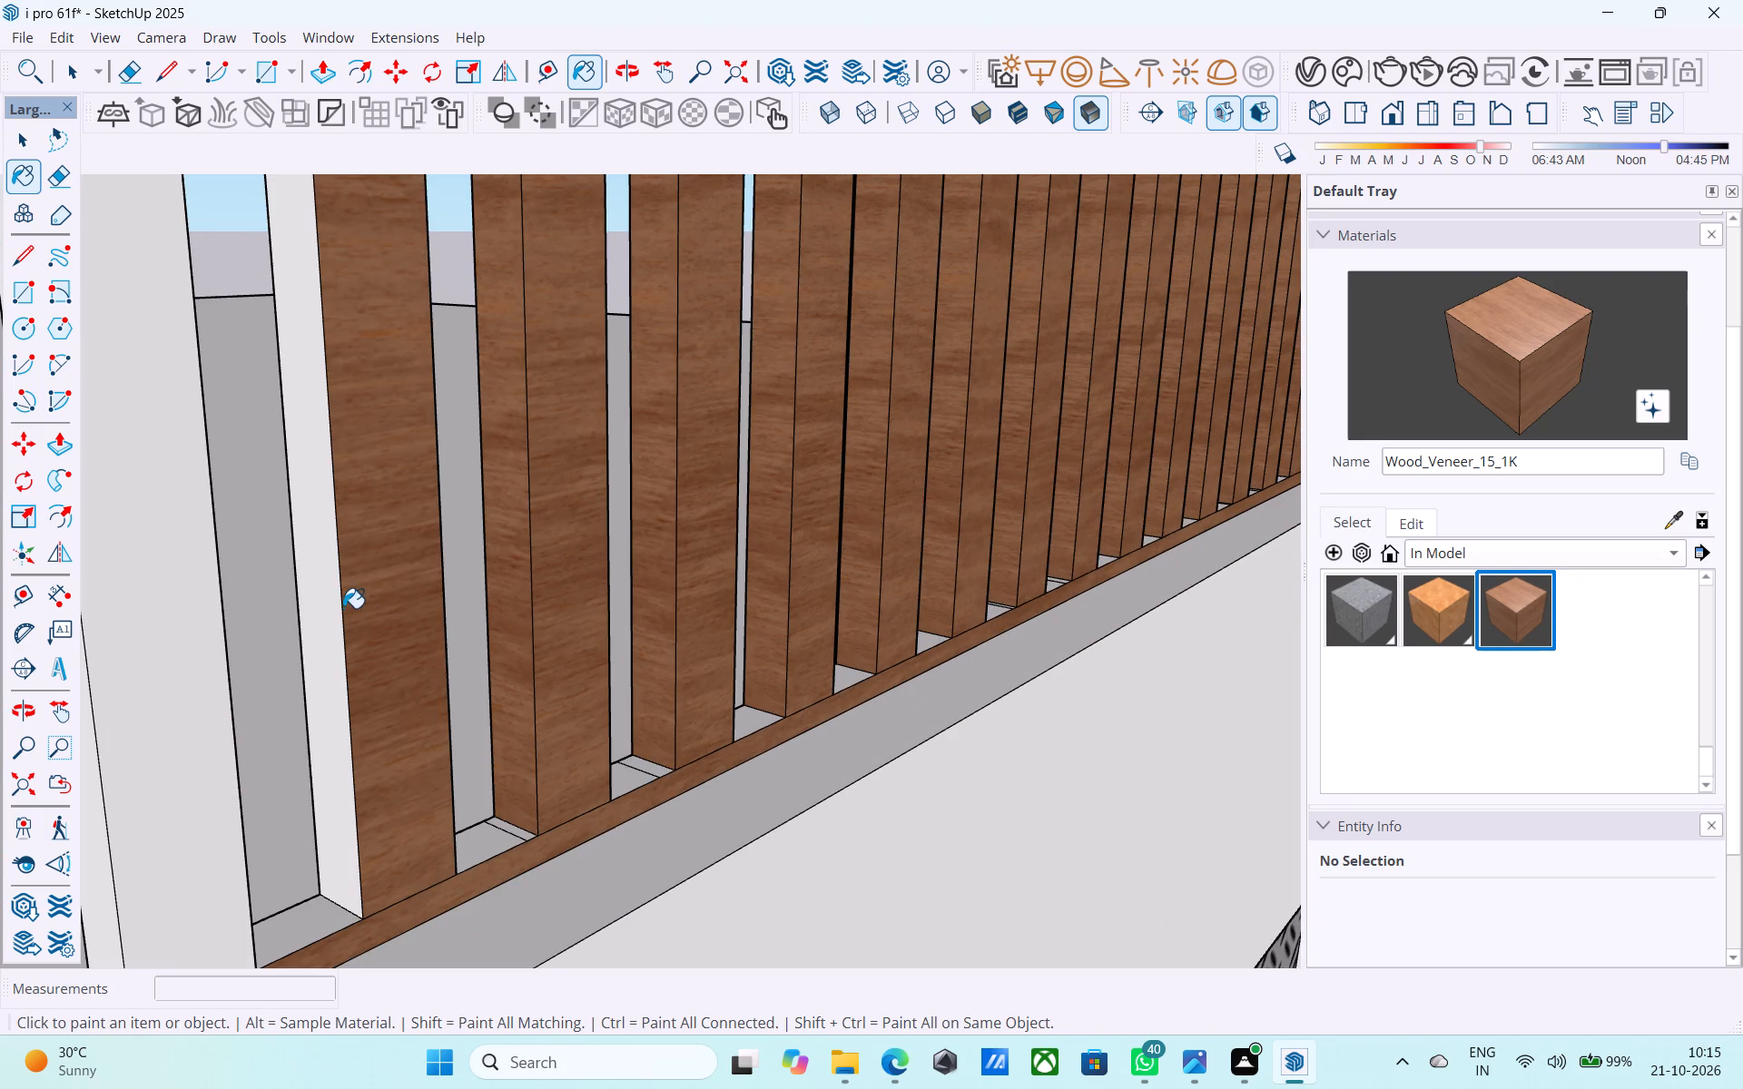
left_click(343, 608)
left_click(330, 588)
scroll(756, 484, "down", 7)
scroll(498, 623, "up", 1)
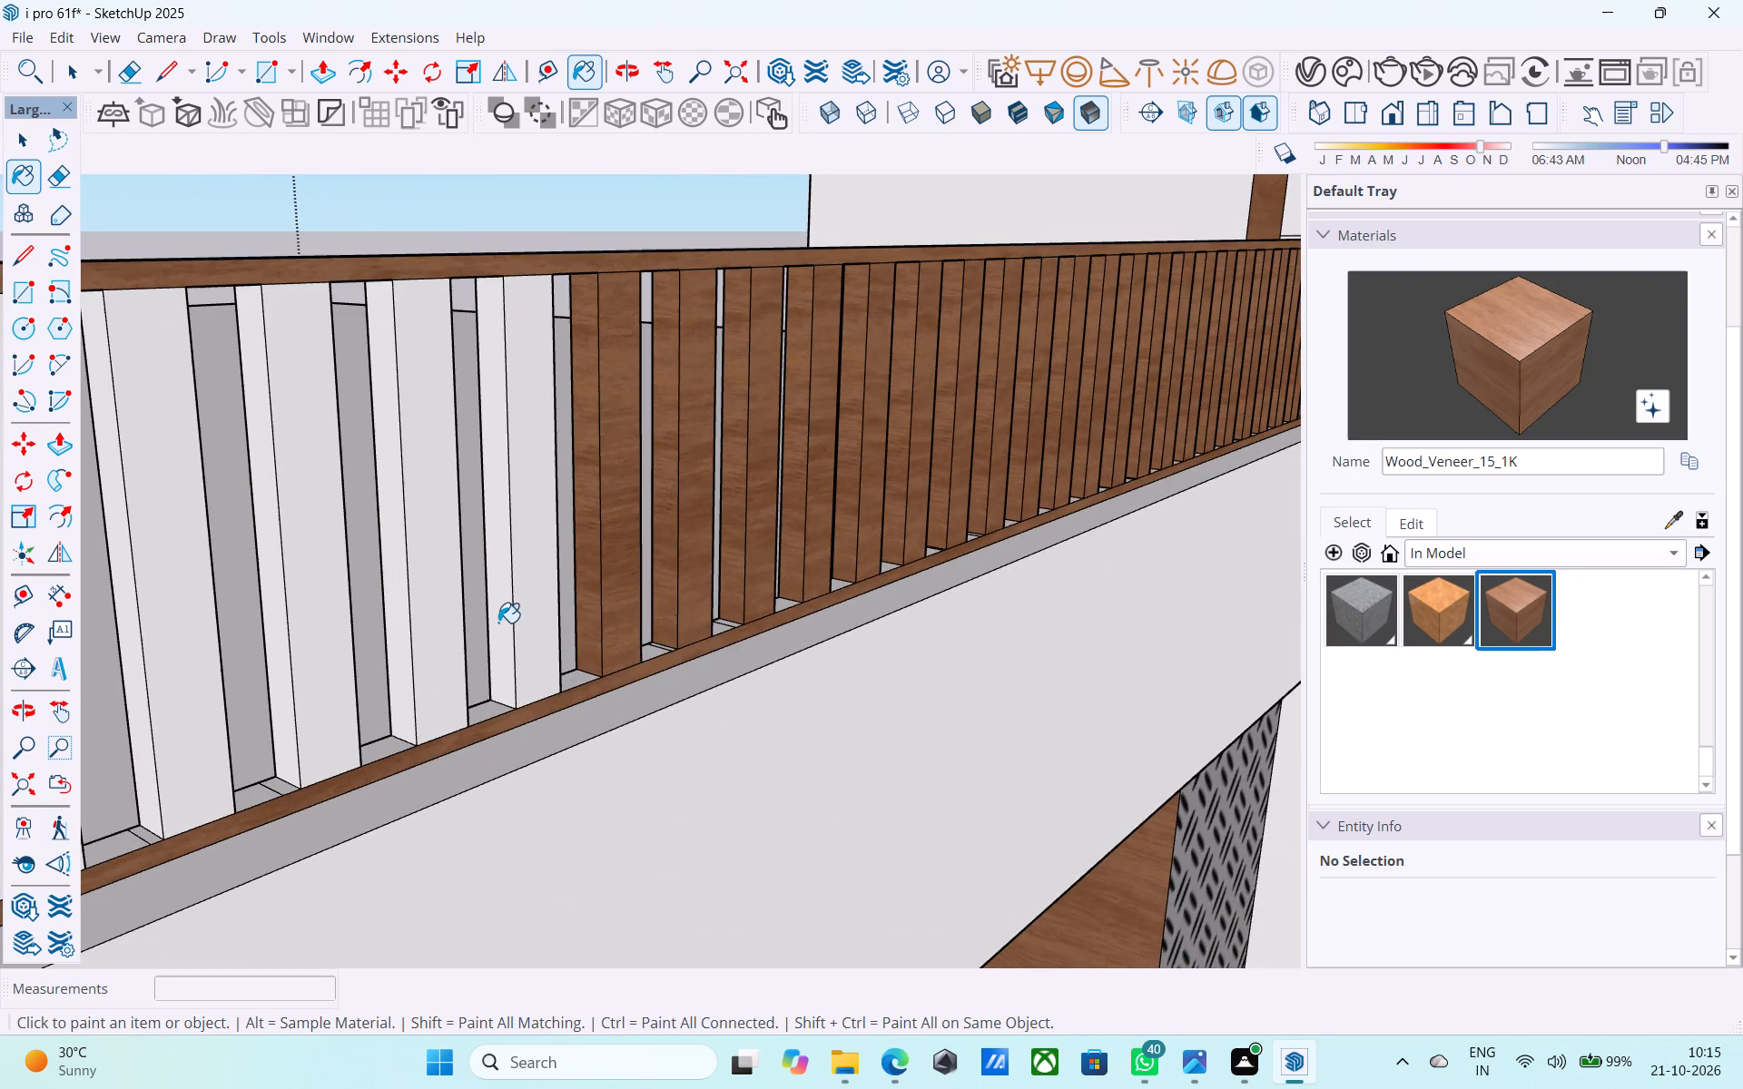
Paint the front and side faces of the next three white front slats toward the far end with Wood_Veneer_15_1K.
left_click(498, 622)
left_click(515, 613)
left_click(456, 606)
left_click(408, 603)
left_click(297, 655)
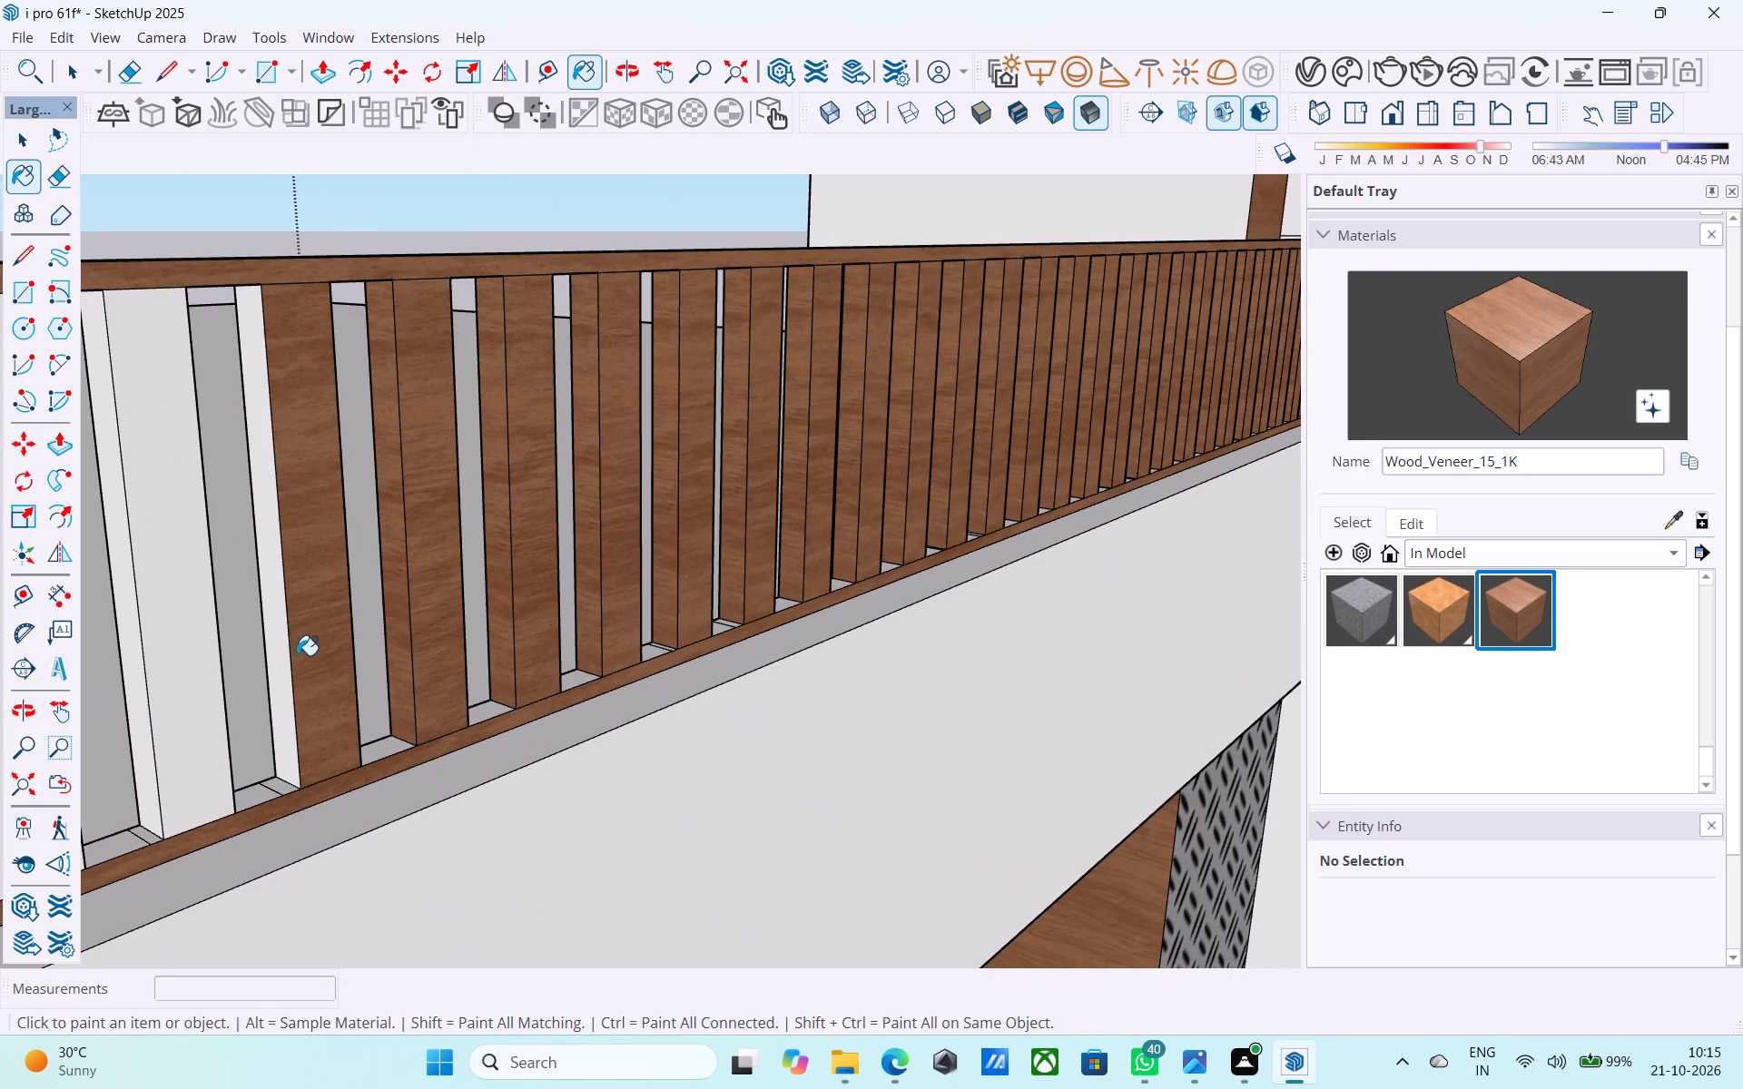
left_click(280, 644)
Paint both visible faces of three further white front slats toward the far end wall with Wood_Veneer_15_1K.
scroll(634, 535, "down", 2)
scroll(638, 537, "up", 1)
scroll(638, 538, "down", 4)
scroll(369, 636, "up", 3)
left_click(369, 629)
left_click(384, 622)
left_click(249, 637)
left_click(287, 612)
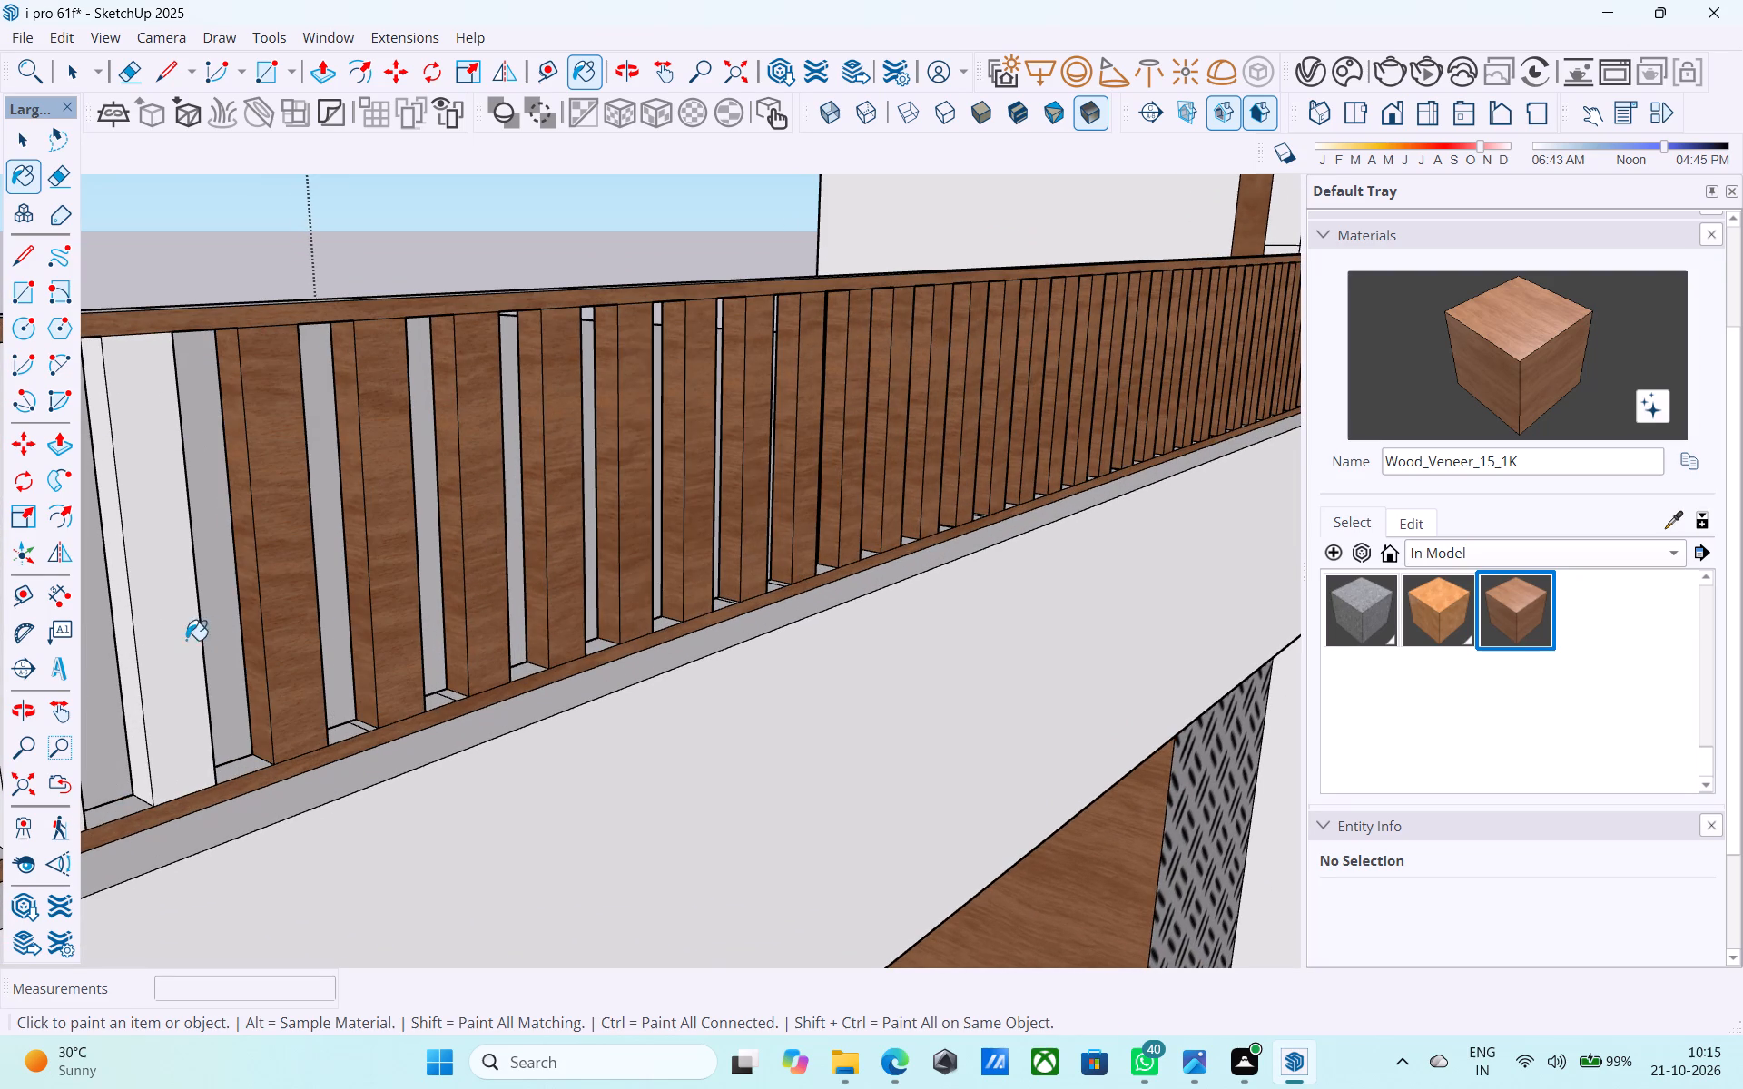
left_click(186, 640)
left_click(133, 662)
Paint both visible faces of the last free-standing slat and the front of the end slat against the wall with Wood_Veneer_15_1K.
scroll(926, 399, "down", 7)
scroll(601, 524, "up", 6)
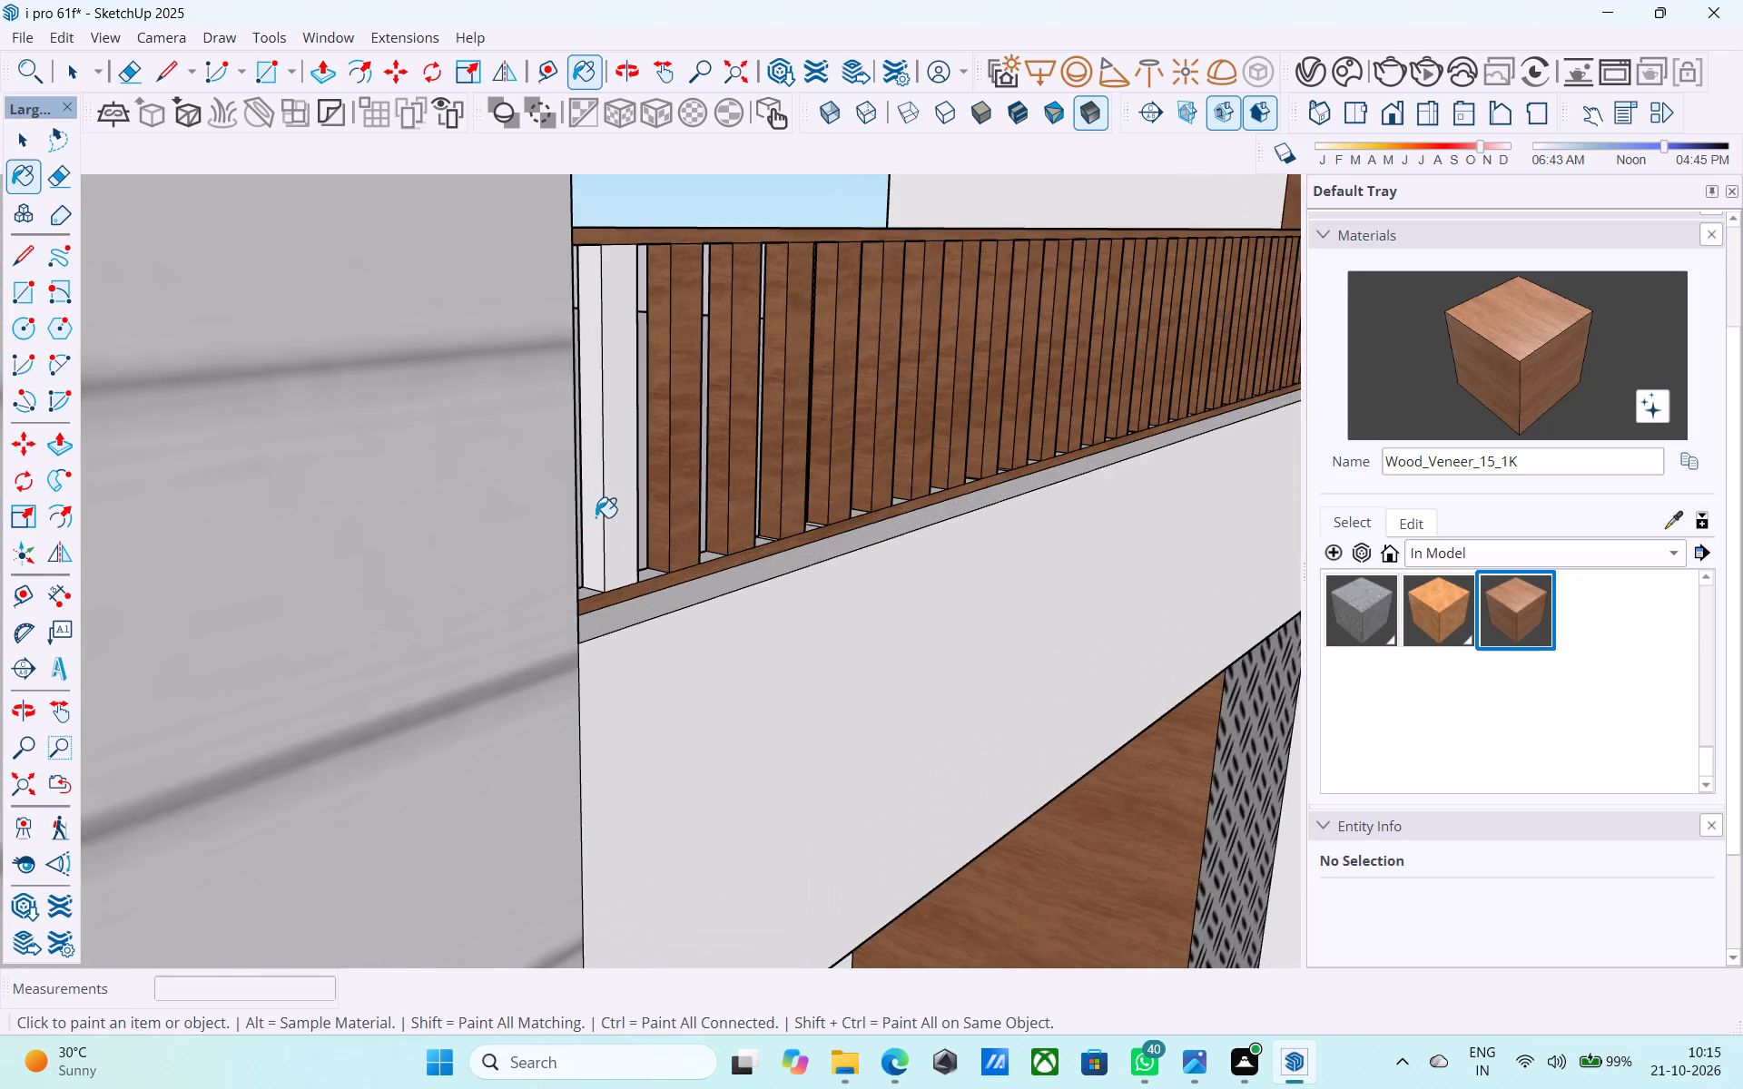
middle_click_drag(586, 515, 537, 527)
scroll(585, 481, "up", 5)
left_click(602, 468)
left_click(615, 471)
middle_click_drag(643, 470, 368, 504)
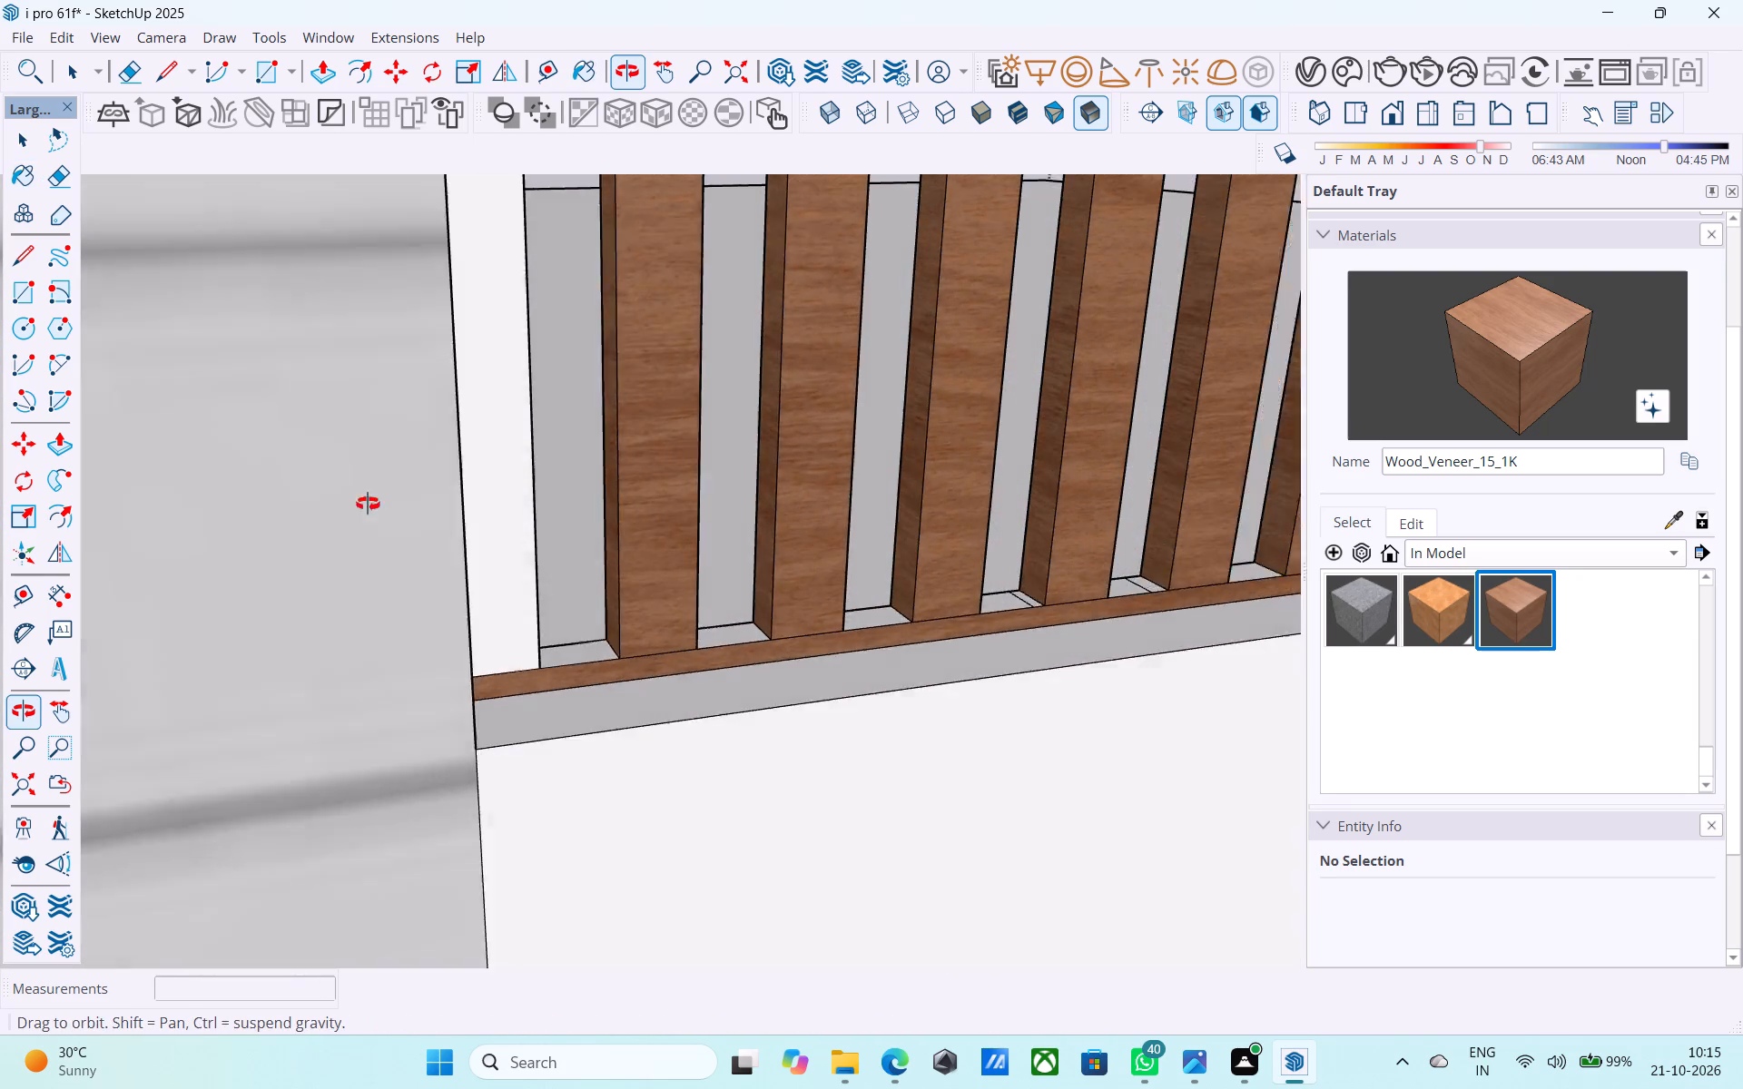
middle_click_drag(368, 504, 316, 504)
left_click(471, 476)
Paint the opposite side faces of the two slats nearest the far end wall with Wood_Veneer_15_1K.
scroll(471, 476, "down", 5)
middle_click_drag(566, 496, 157, 476)
scroll(514, 396, "up", 5)
left_click(589, 375)
scroll(506, 437, "down", 6)
scroll(604, 476, "up", 5)
left_click(638, 452)
scroll(517, 466, "down", 4)
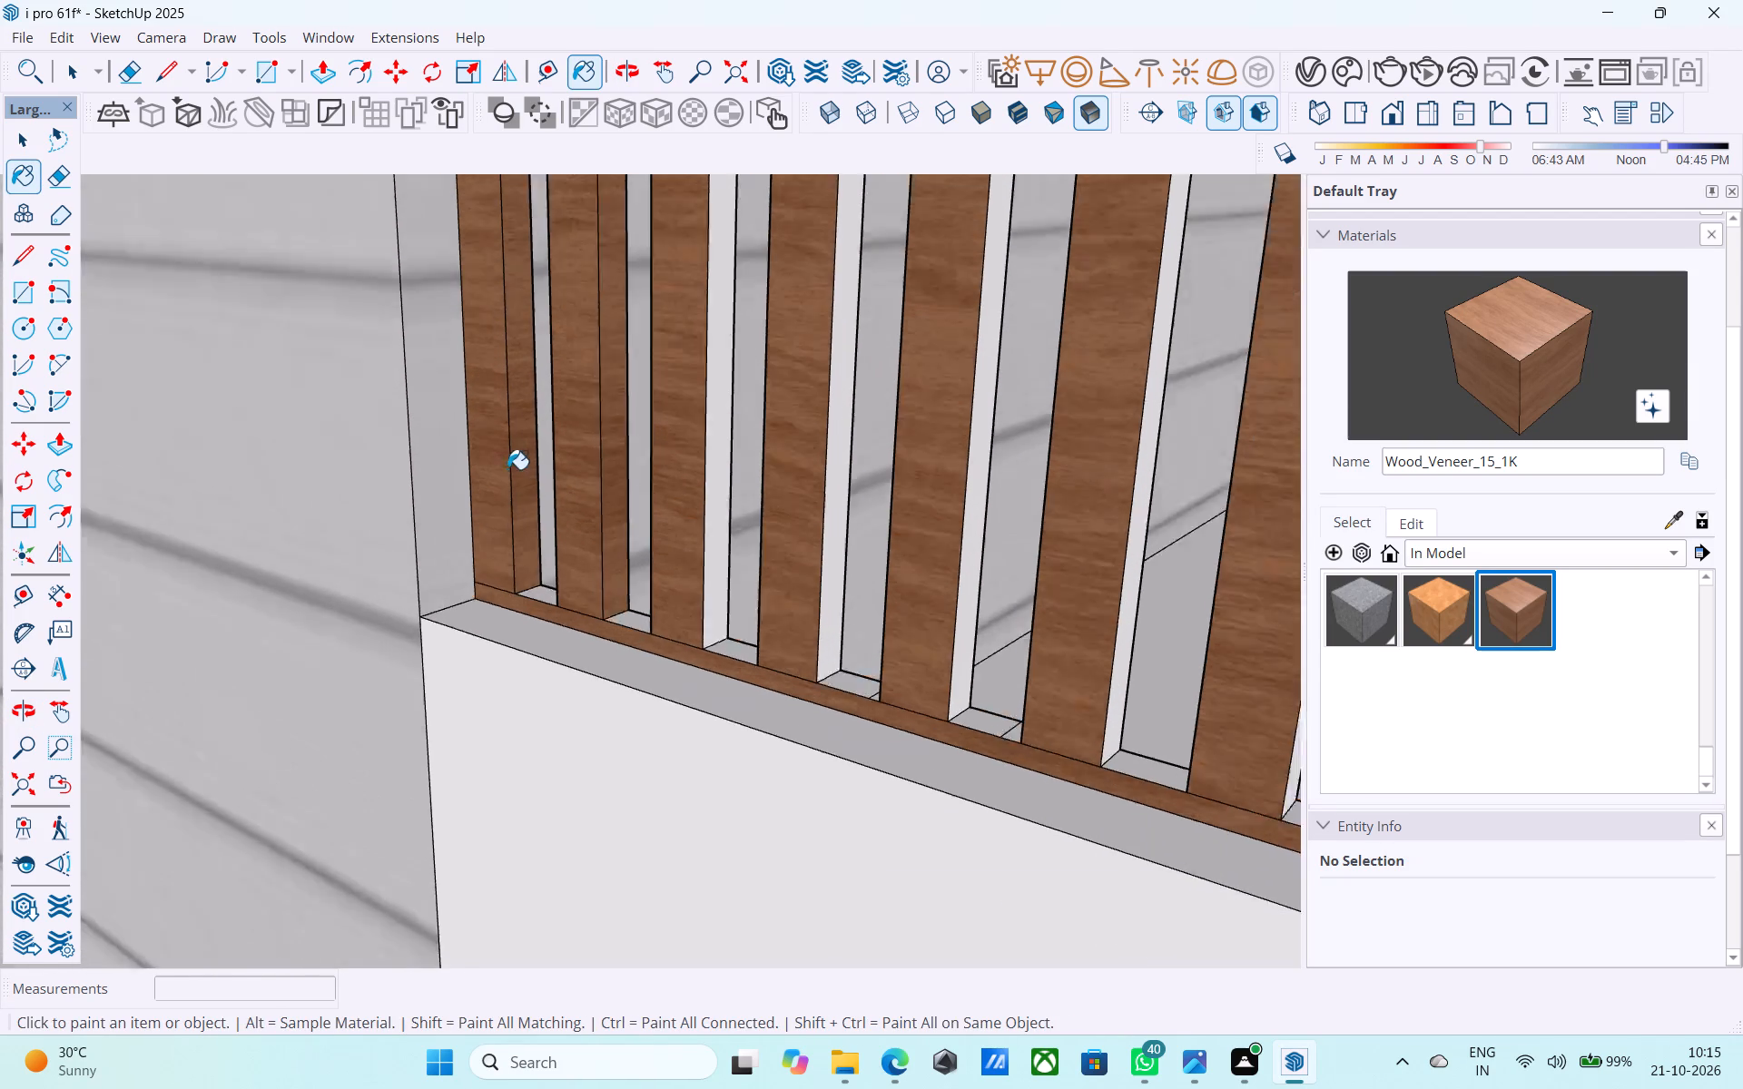
Paint the opposite side faces of the next six slats away from the end wall with Wood_Veneer_15_1K.
scroll(507, 469, "down", 2)
scroll(345, 498, "down", 6)
scroll(526, 497, "up", 3)
left_click(507, 479)
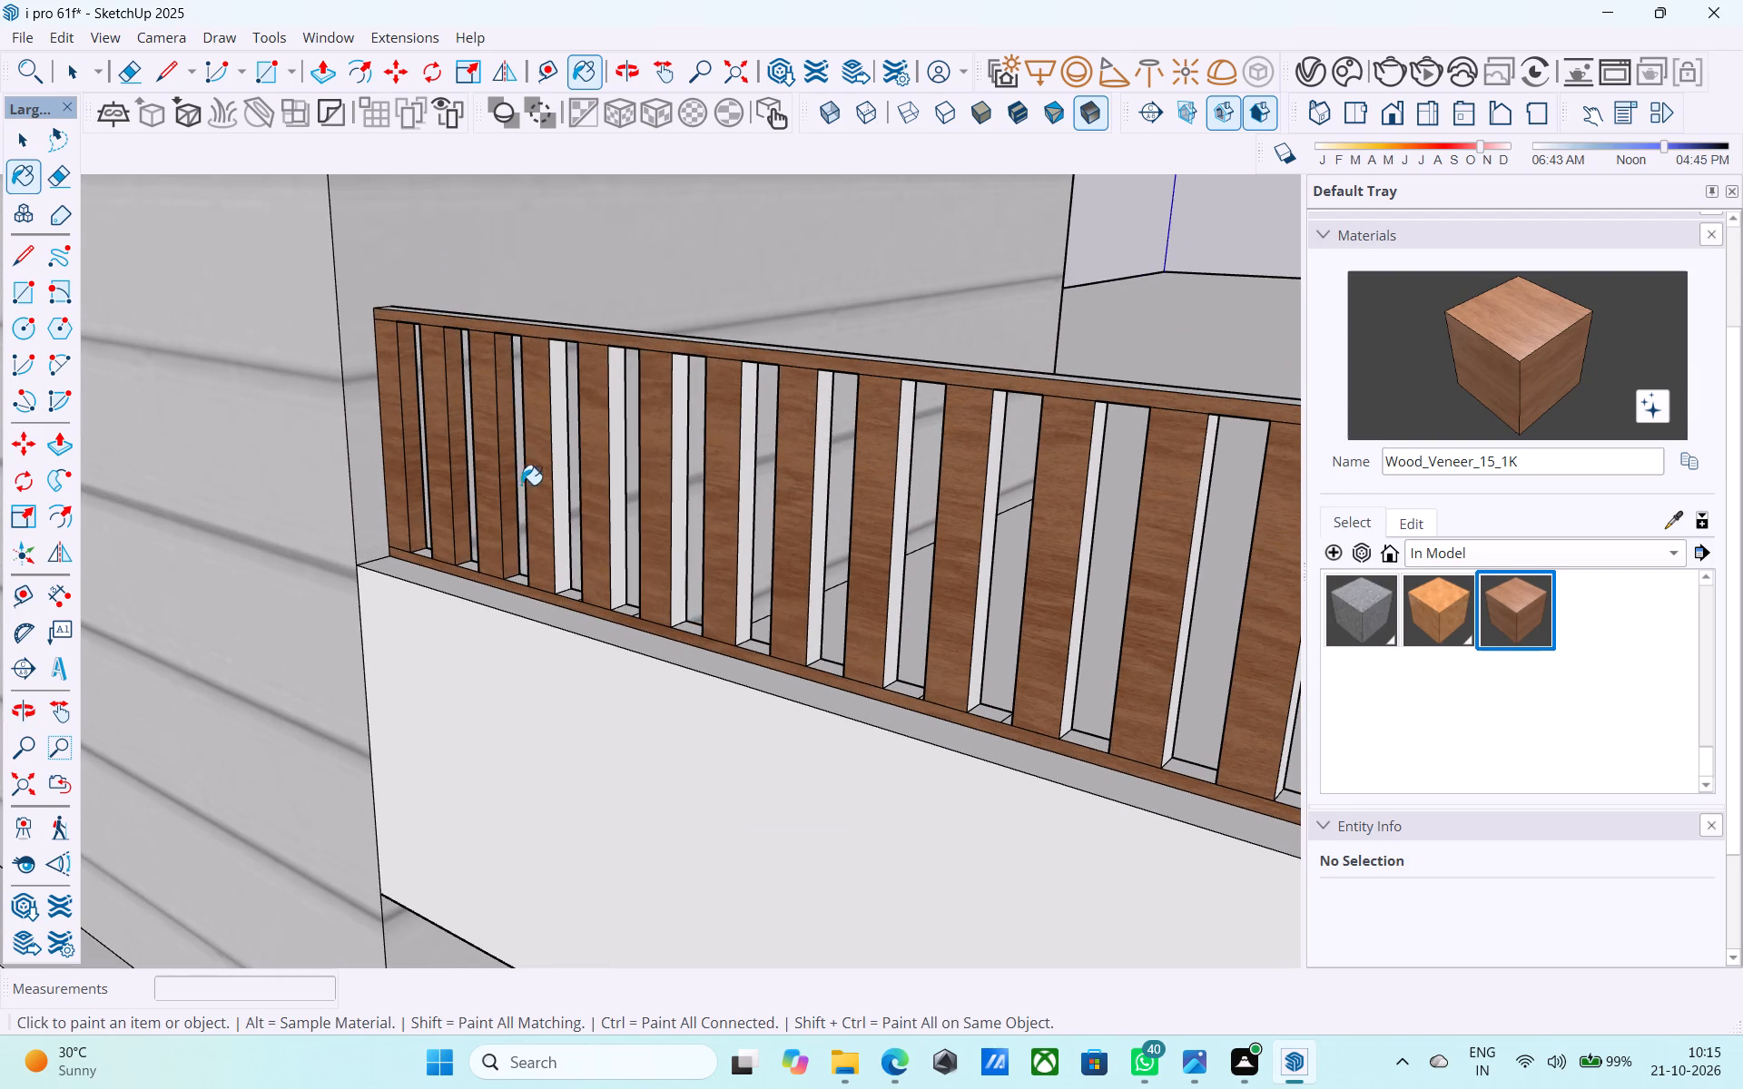
left_click(559, 459)
left_click(615, 446)
left_click(685, 452)
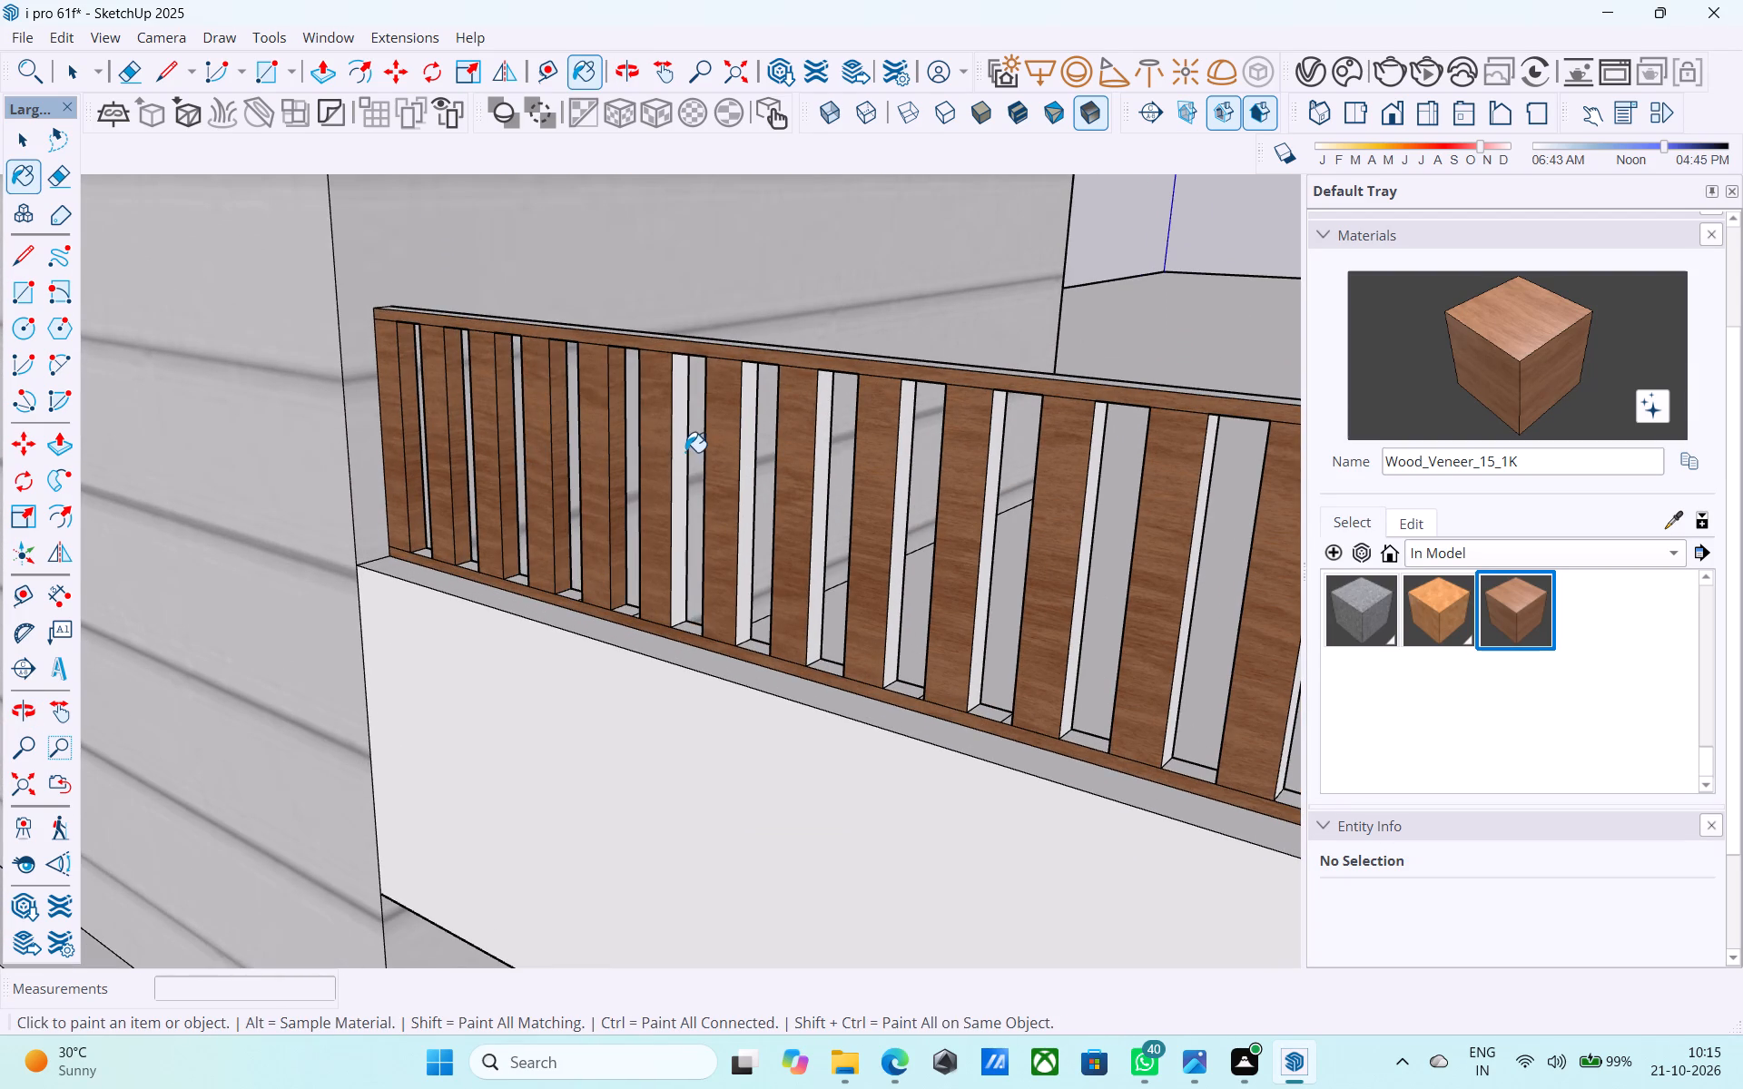
left_click(749, 467)
left_click(822, 472)
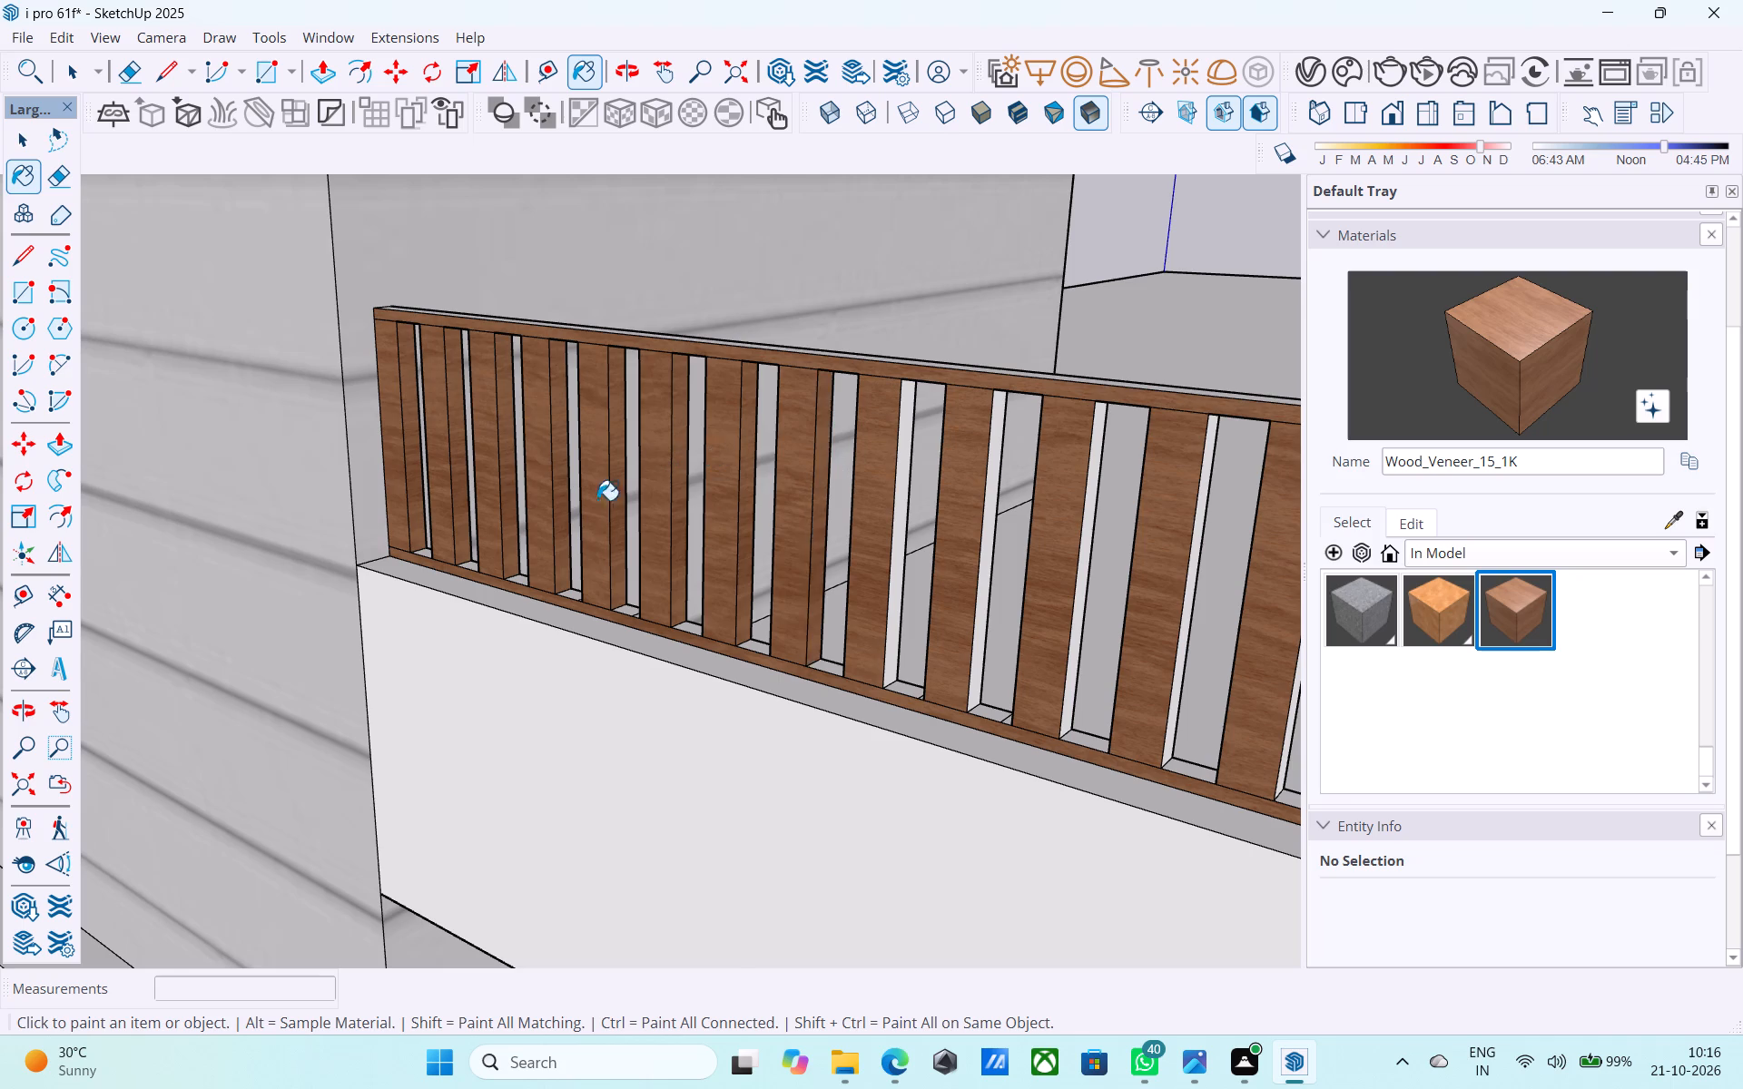
Continue painting the white opposite side faces of the following slats away from the end wall with Wood_Veneer_15_1K.
scroll(588, 506, "down", 3)
left_click(811, 490)
scroll(510, 497, "down", 6)
scroll(843, 552, "up", 3)
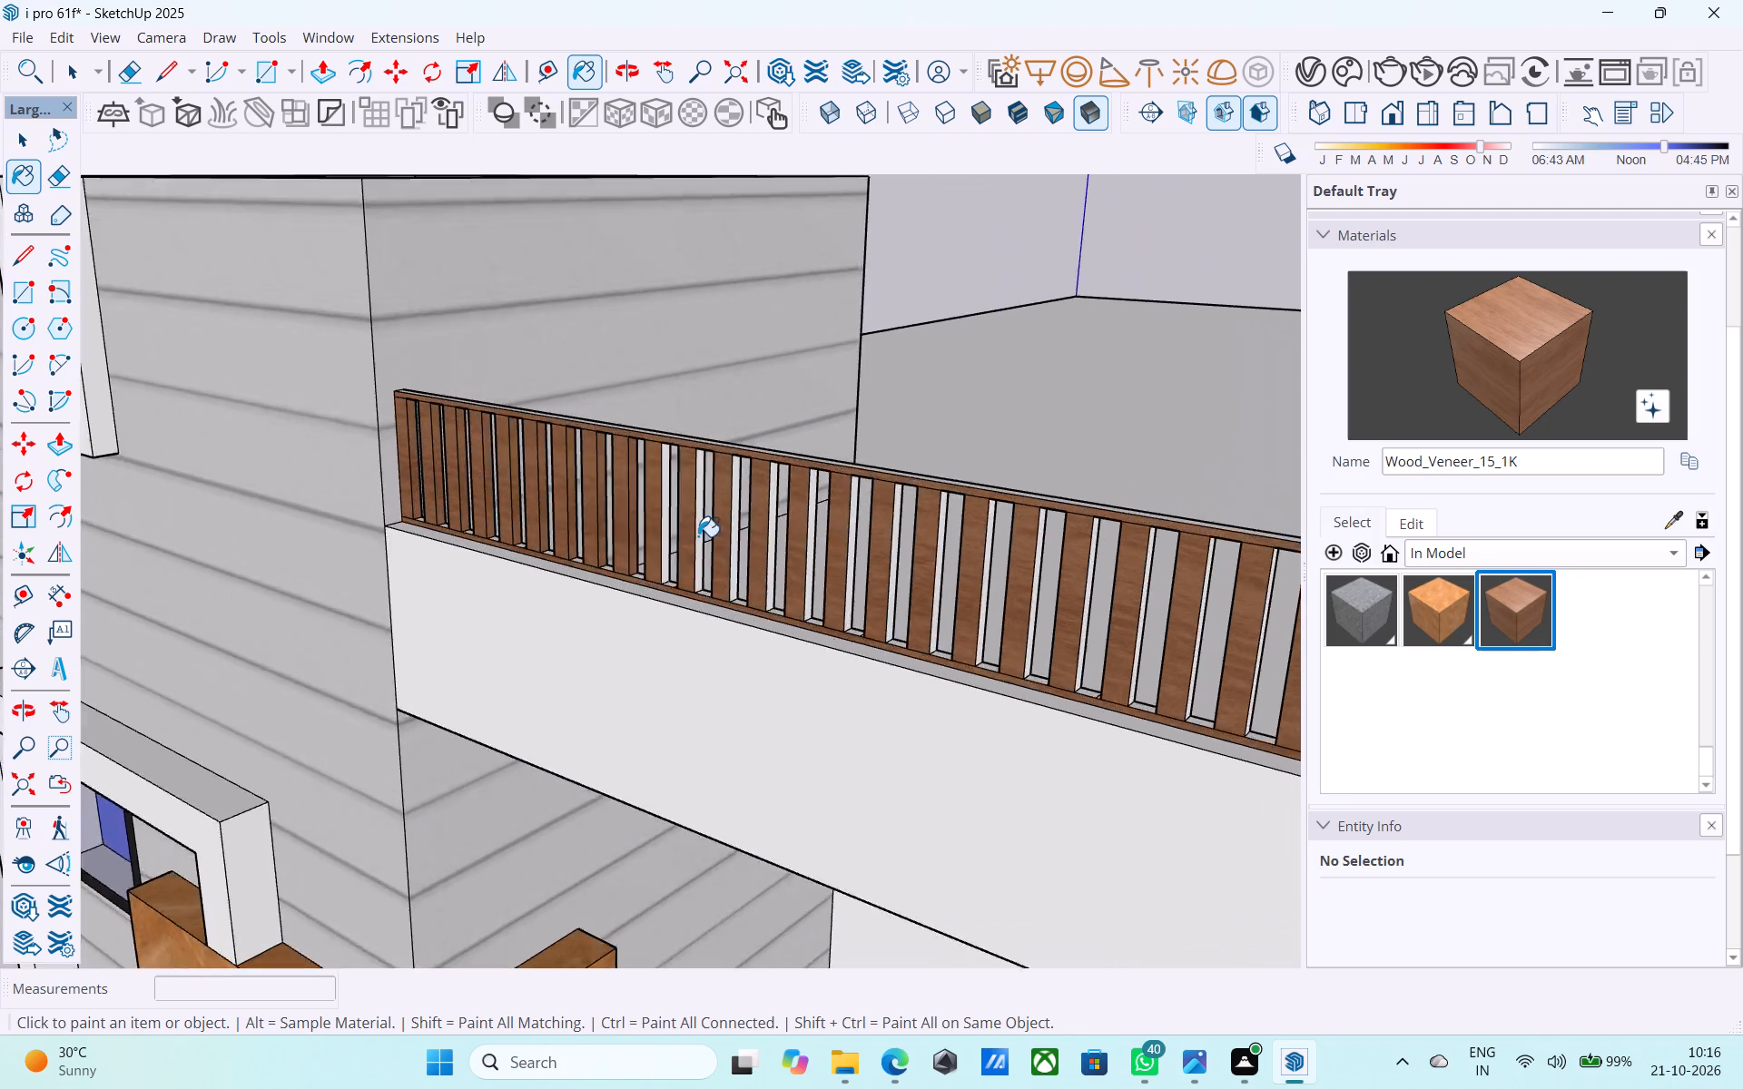
scroll(698, 536, "up", 7)
left_click(606, 500)
left_click(762, 512)
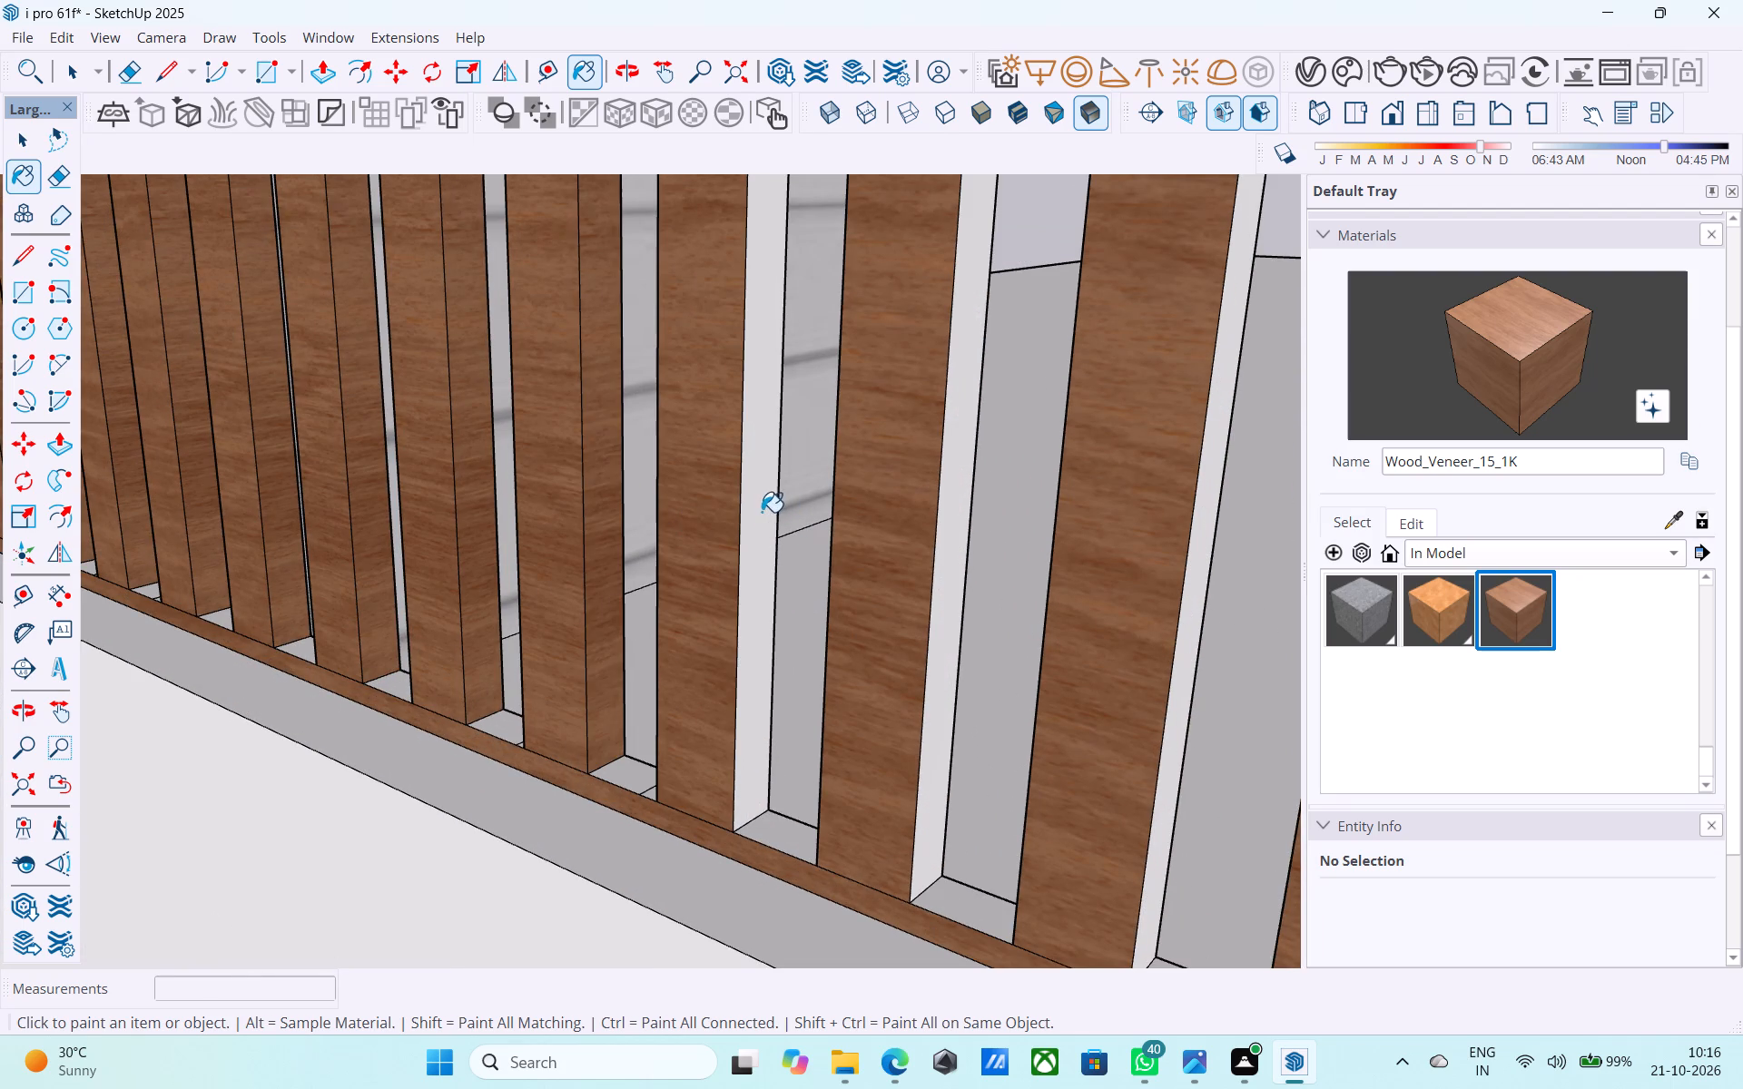
left_click(953, 525)
scroll(563, 509, "down", 6)
scroll(857, 607, "up", 4)
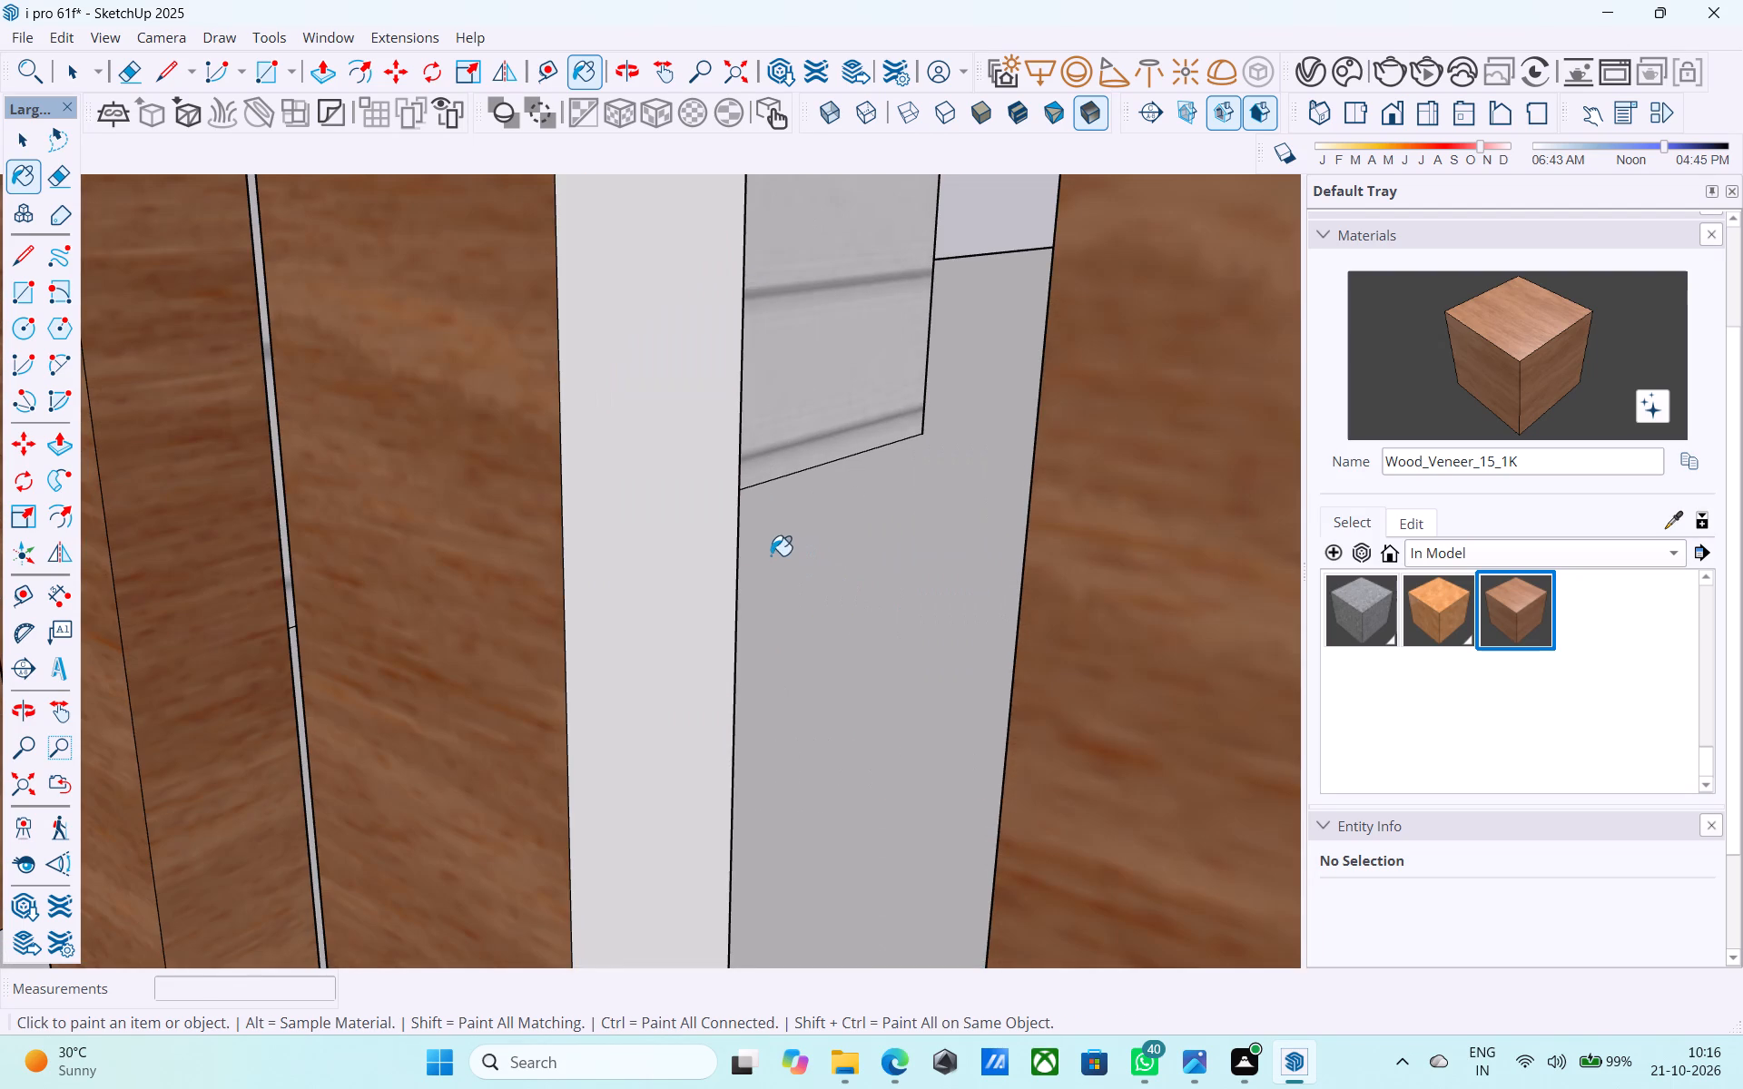
left_click(710, 560)
scroll(647, 578, "down", 19)
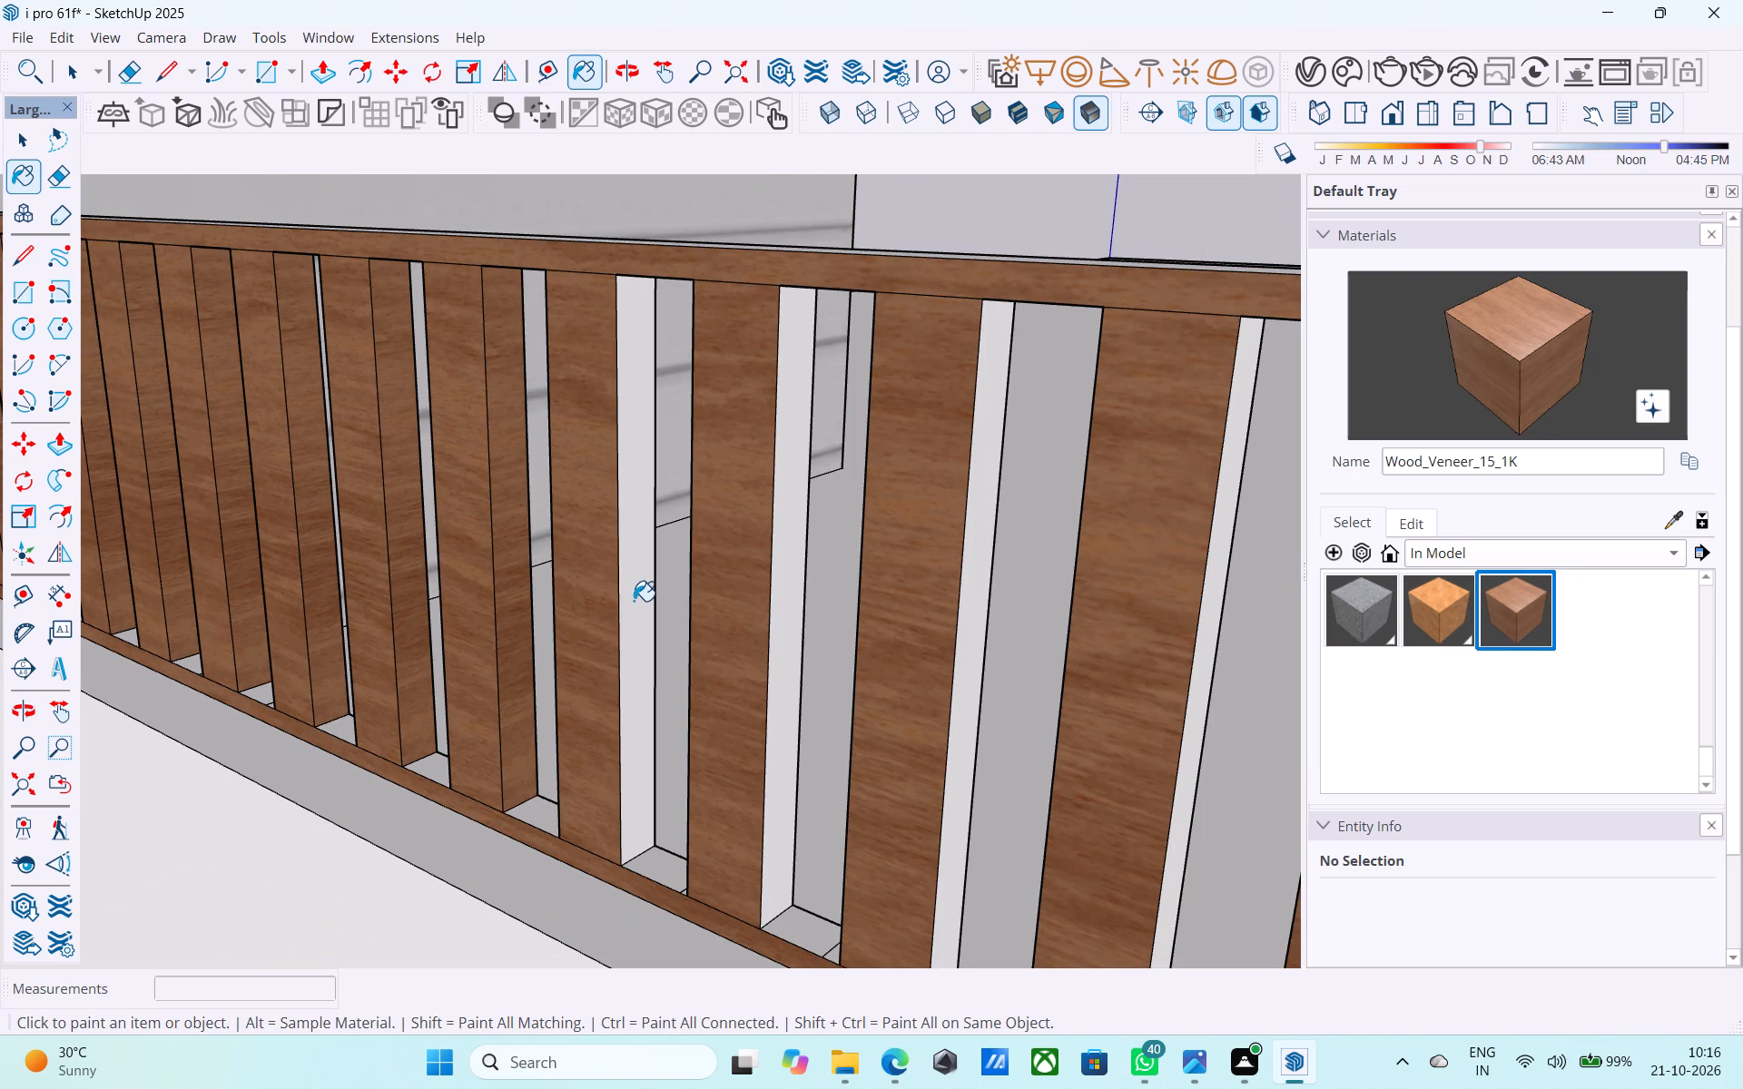
Paint the white side faces of the next group of front slats along the railing with Wood_Veneer_15_1K.
left_click(635, 594)
left_click(793, 552)
scroll(526, 548, "down", 5)
scroll(767, 618, "up", 3)
left_click(767, 616)
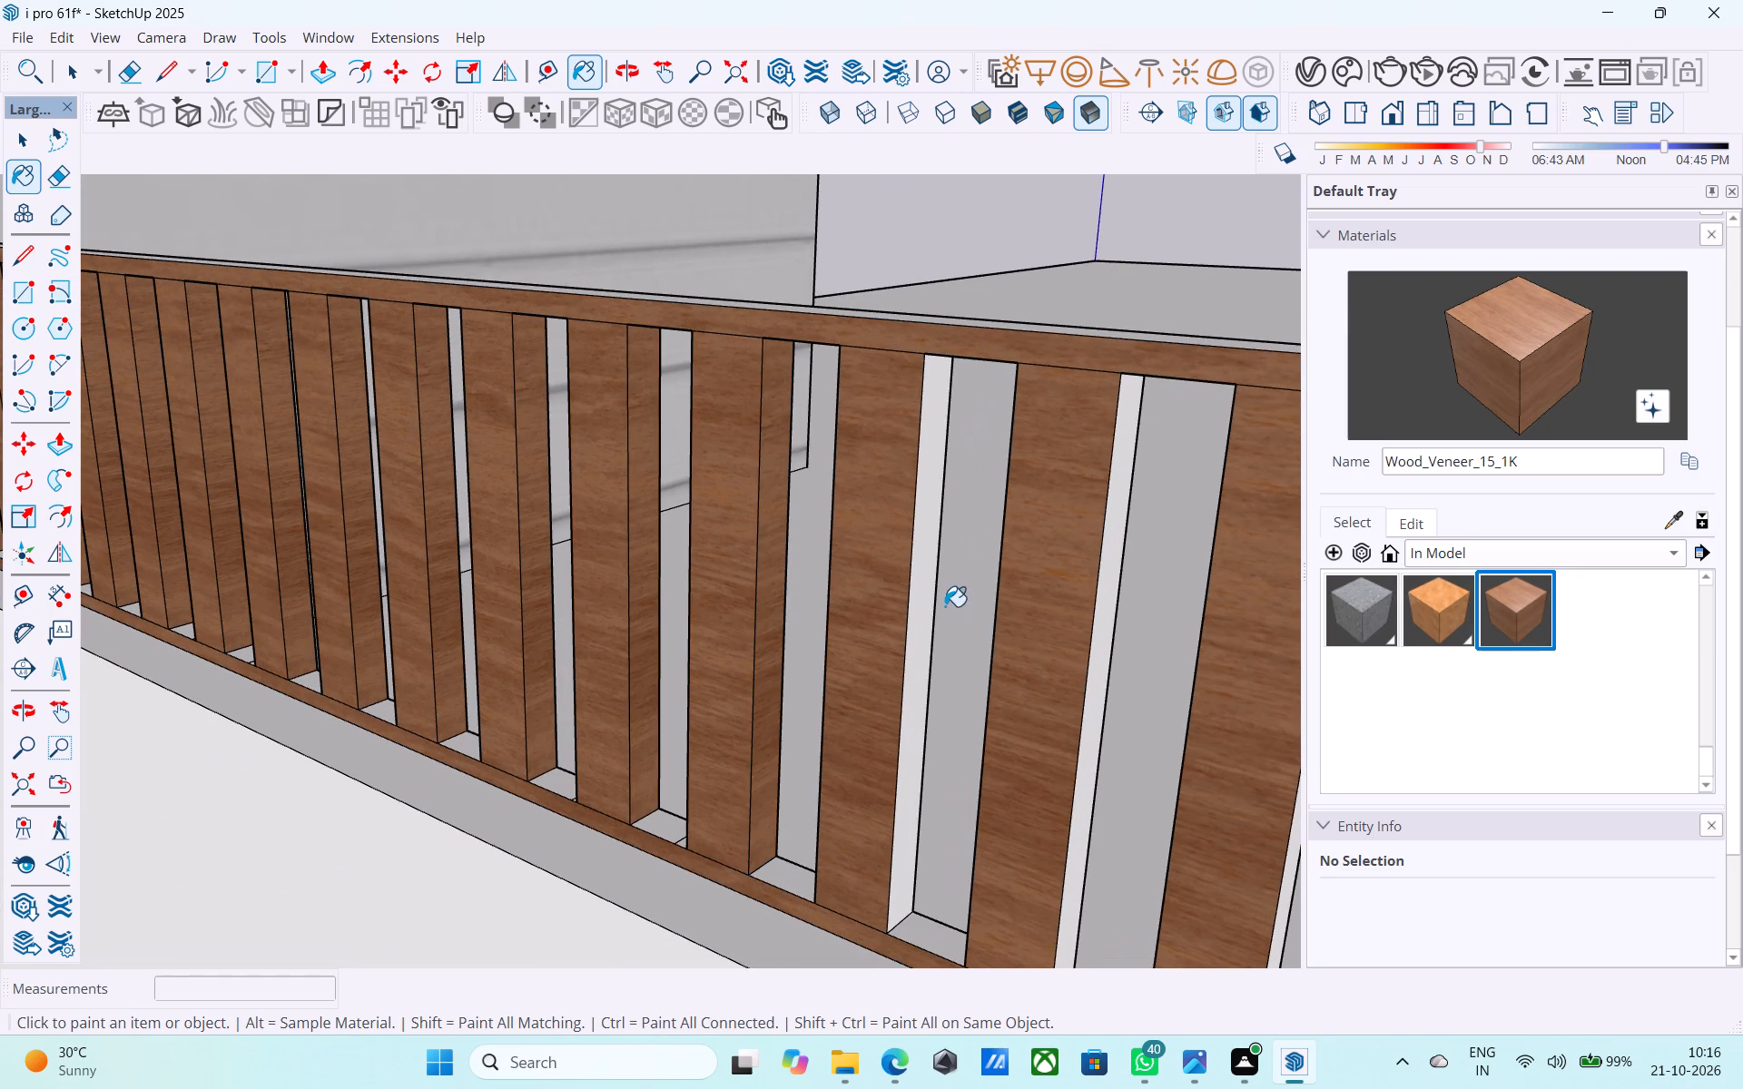
left_click(922, 591)
scroll(498, 536, "down", 2)
scroll(484, 542, "up", 1)
scroll(481, 543, "down", 4)
scroll(723, 603, "up", 5)
left_click(774, 597)
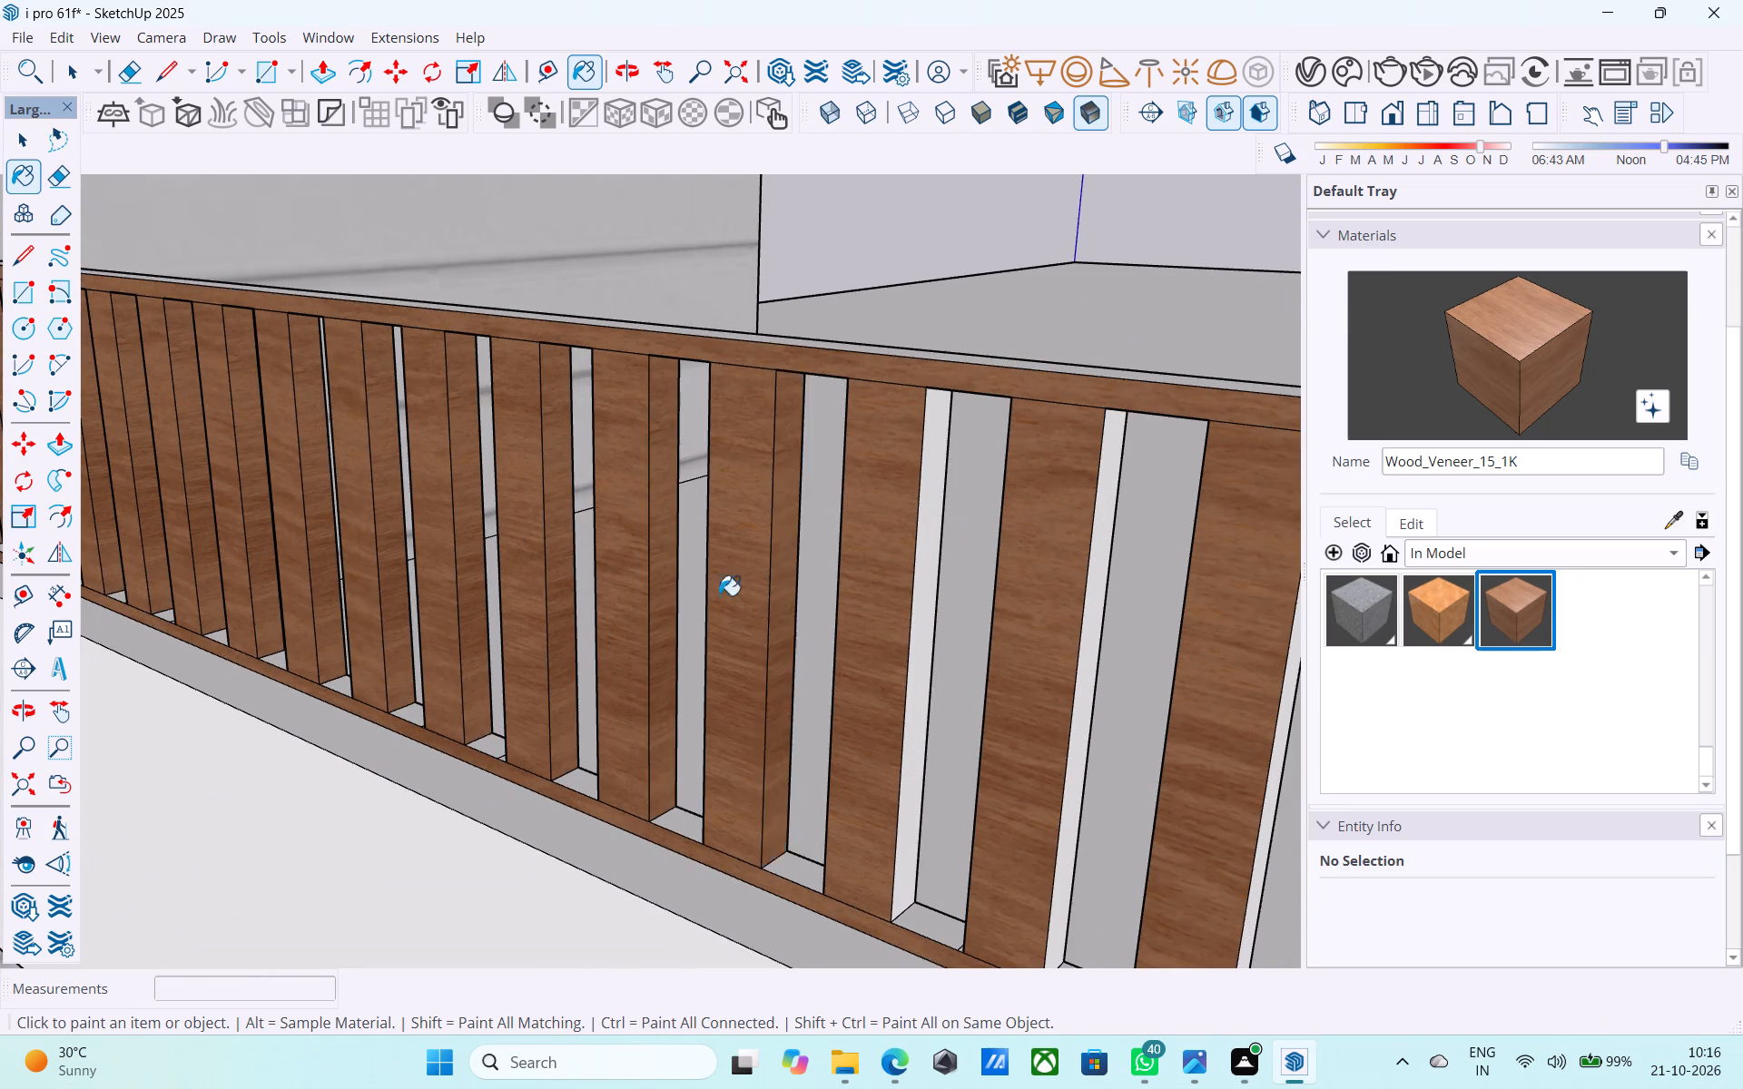
Paint the white side faces of the next few slats toward the railing's corner with Wood_Veneer_15_1K.
scroll(292, 550, "down", 5)
scroll(618, 627, "up", 4)
left_click(617, 623)
left_click(719, 605)
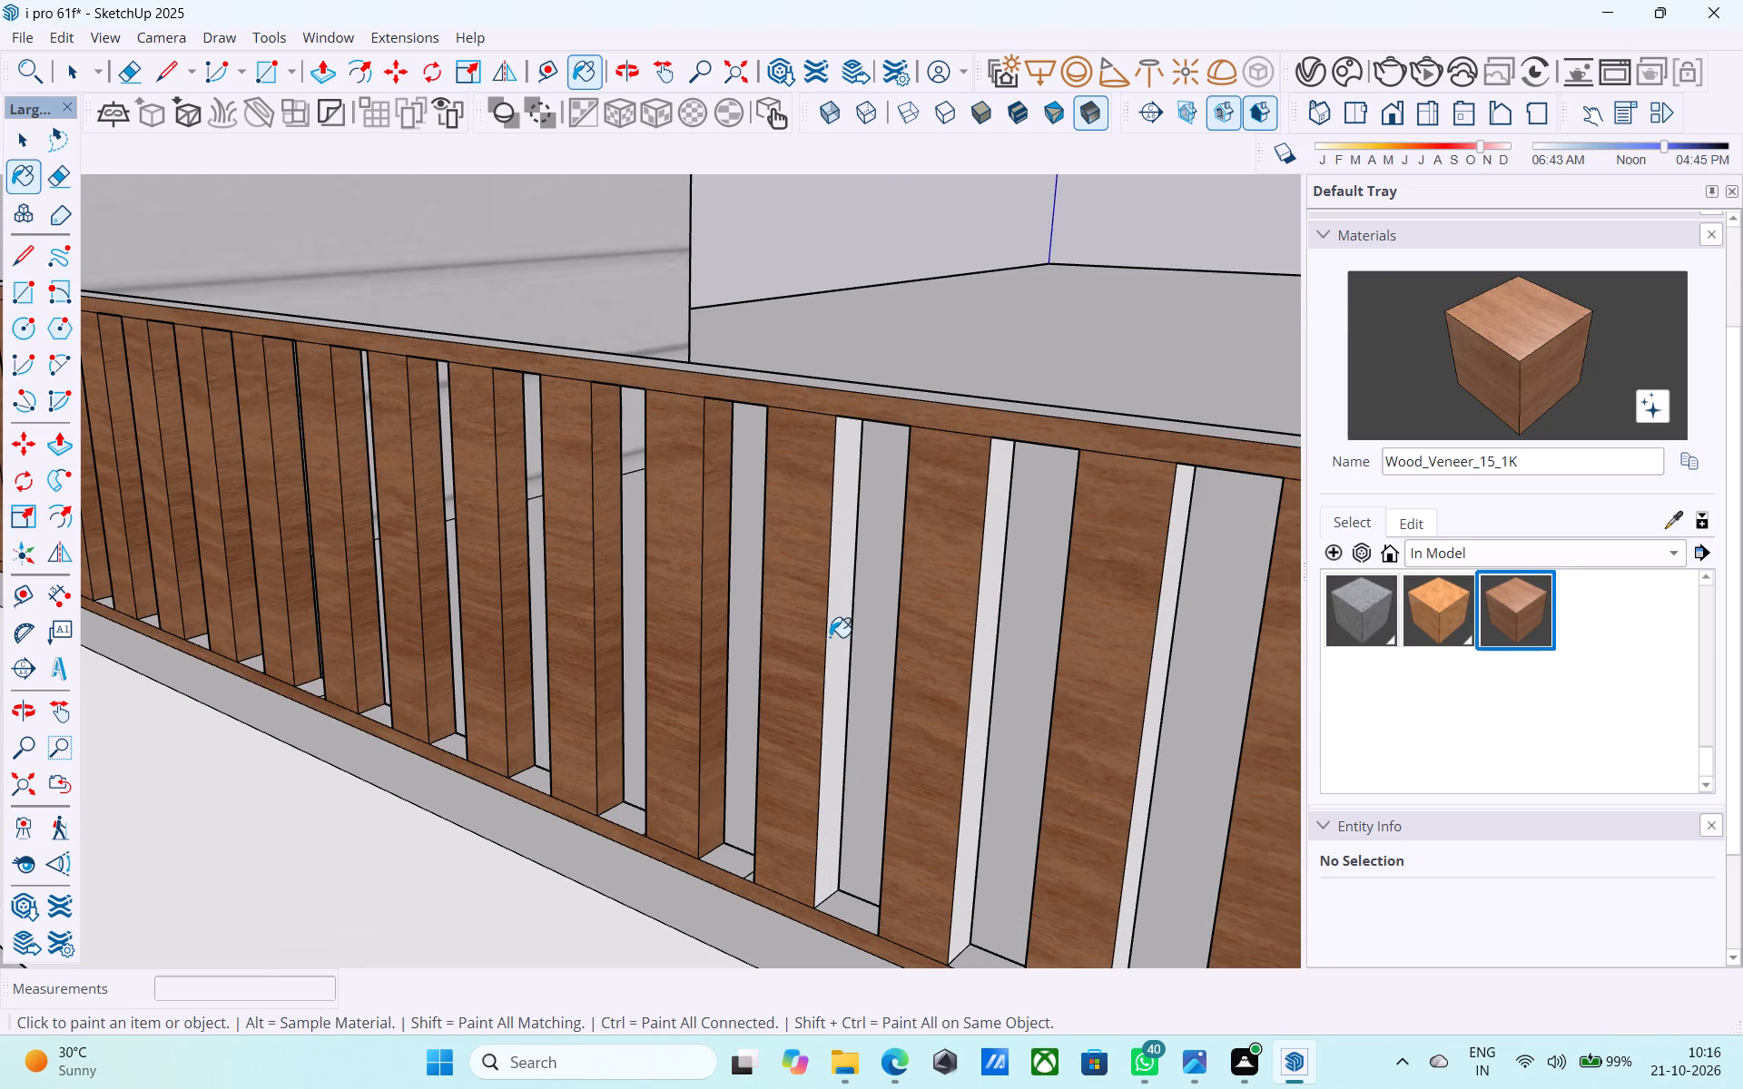
left_click(830, 636)
scroll(328, 548, "down", 6)
scroll(631, 645, "up", 5)
left_click(630, 632)
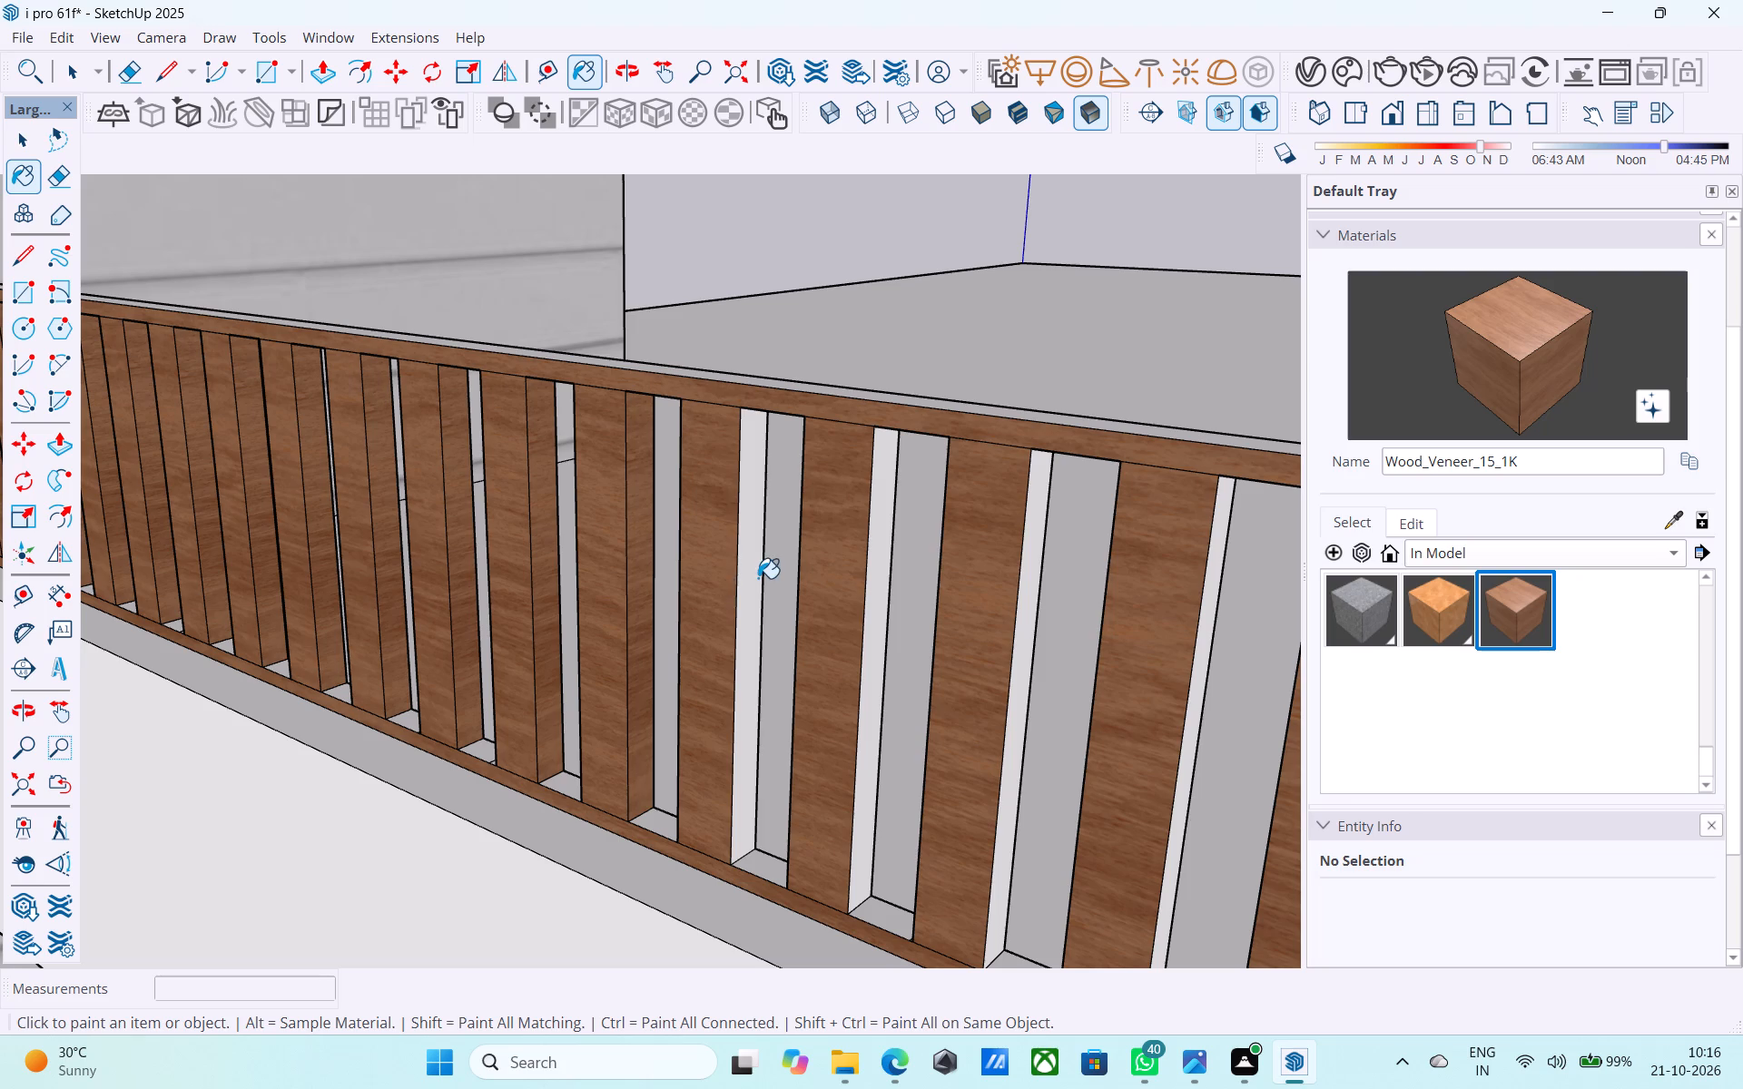
Paint the white side faces of the next four slats toward the corner with Wood_Veneer_15_1K.
left_click(758, 575)
left_click(881, 579)
left_click(1021, 573)
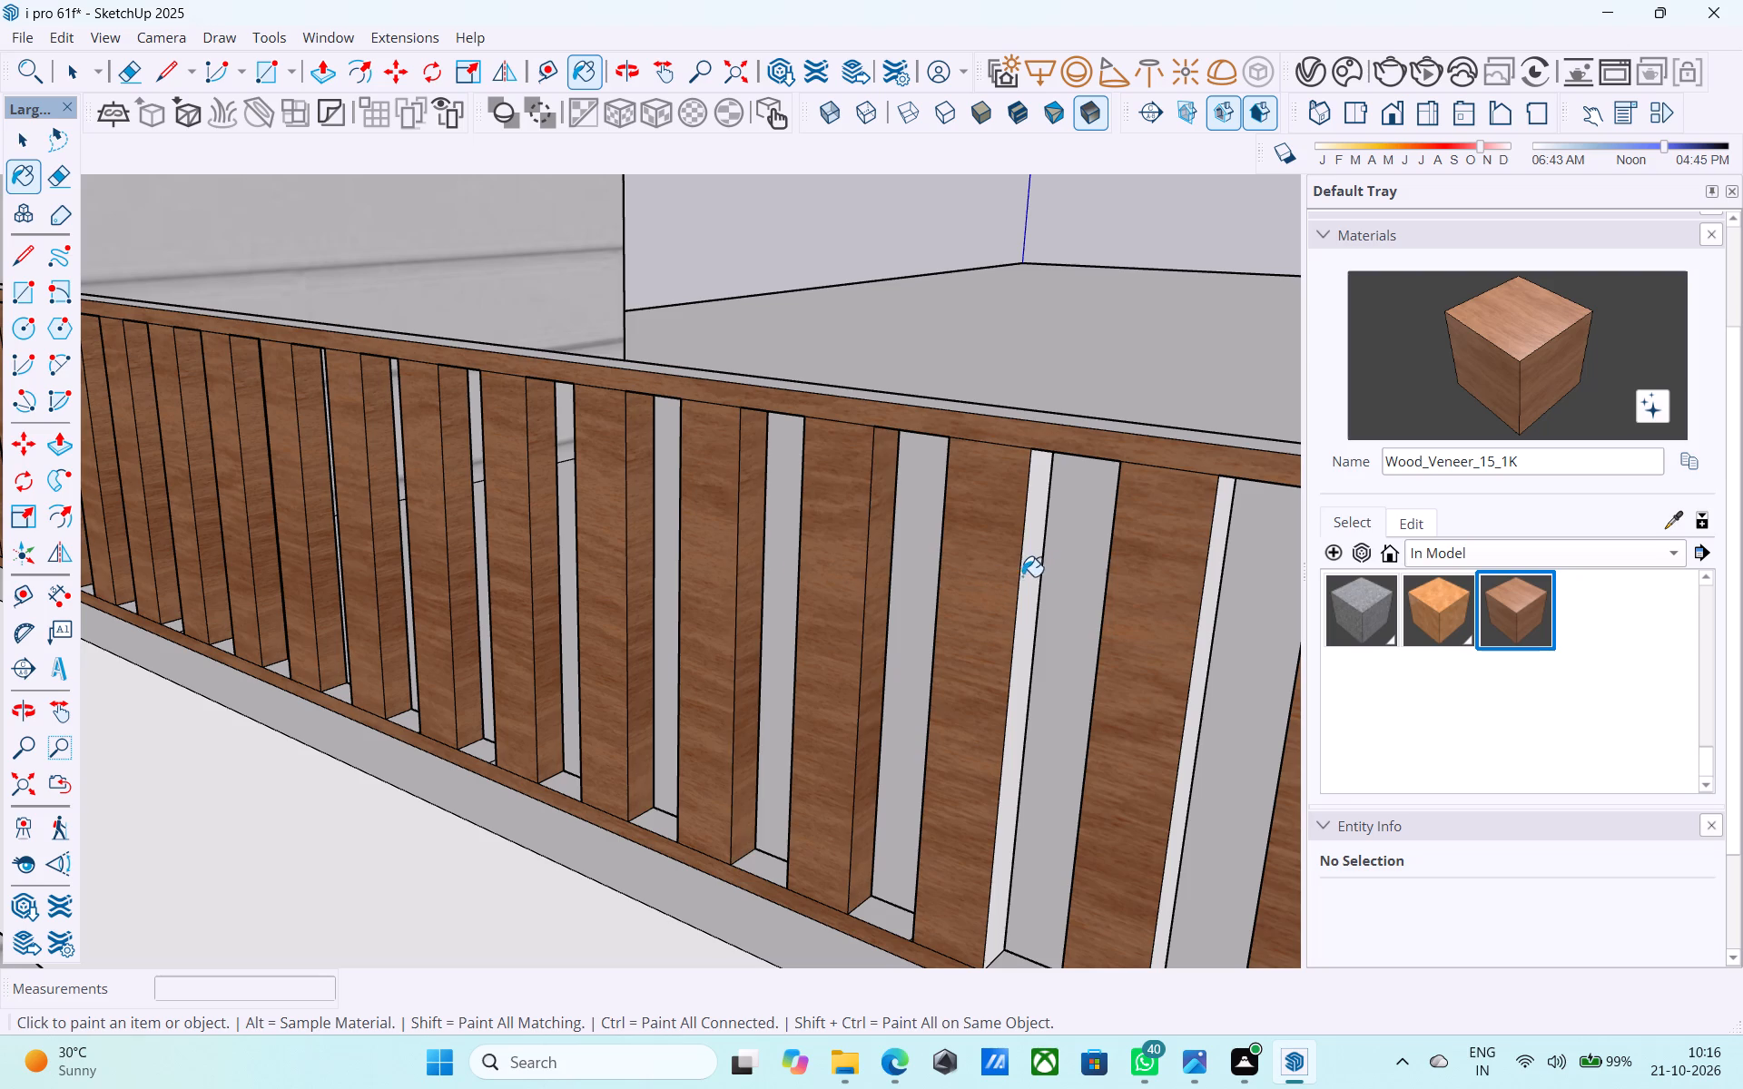
left_click(1033, 584)
left_click(1207, 582)
Paint the white side faces of the following five front slats toward the corner with Wood_Veneer_15_1K.
scroll(495, 607, "down", 6)
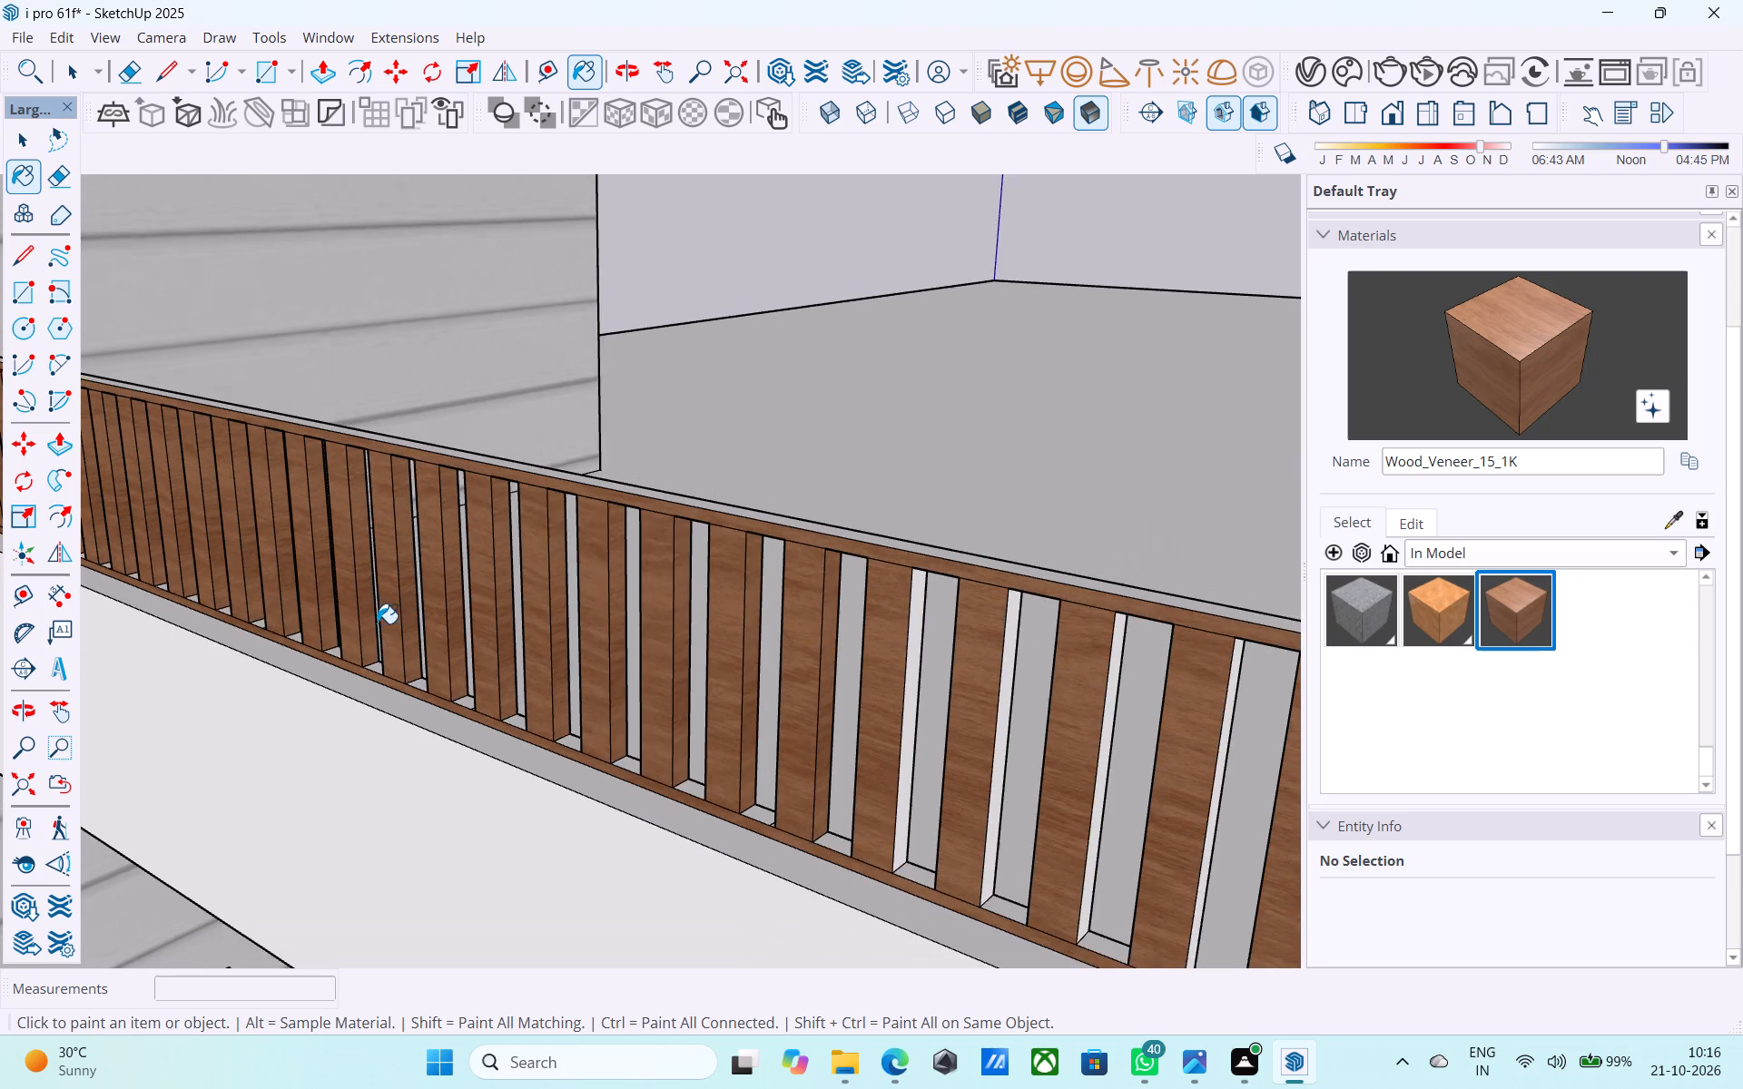
scroll(348, 591, "down", 6)
middle_click_drag(356, 585, 310, 503)
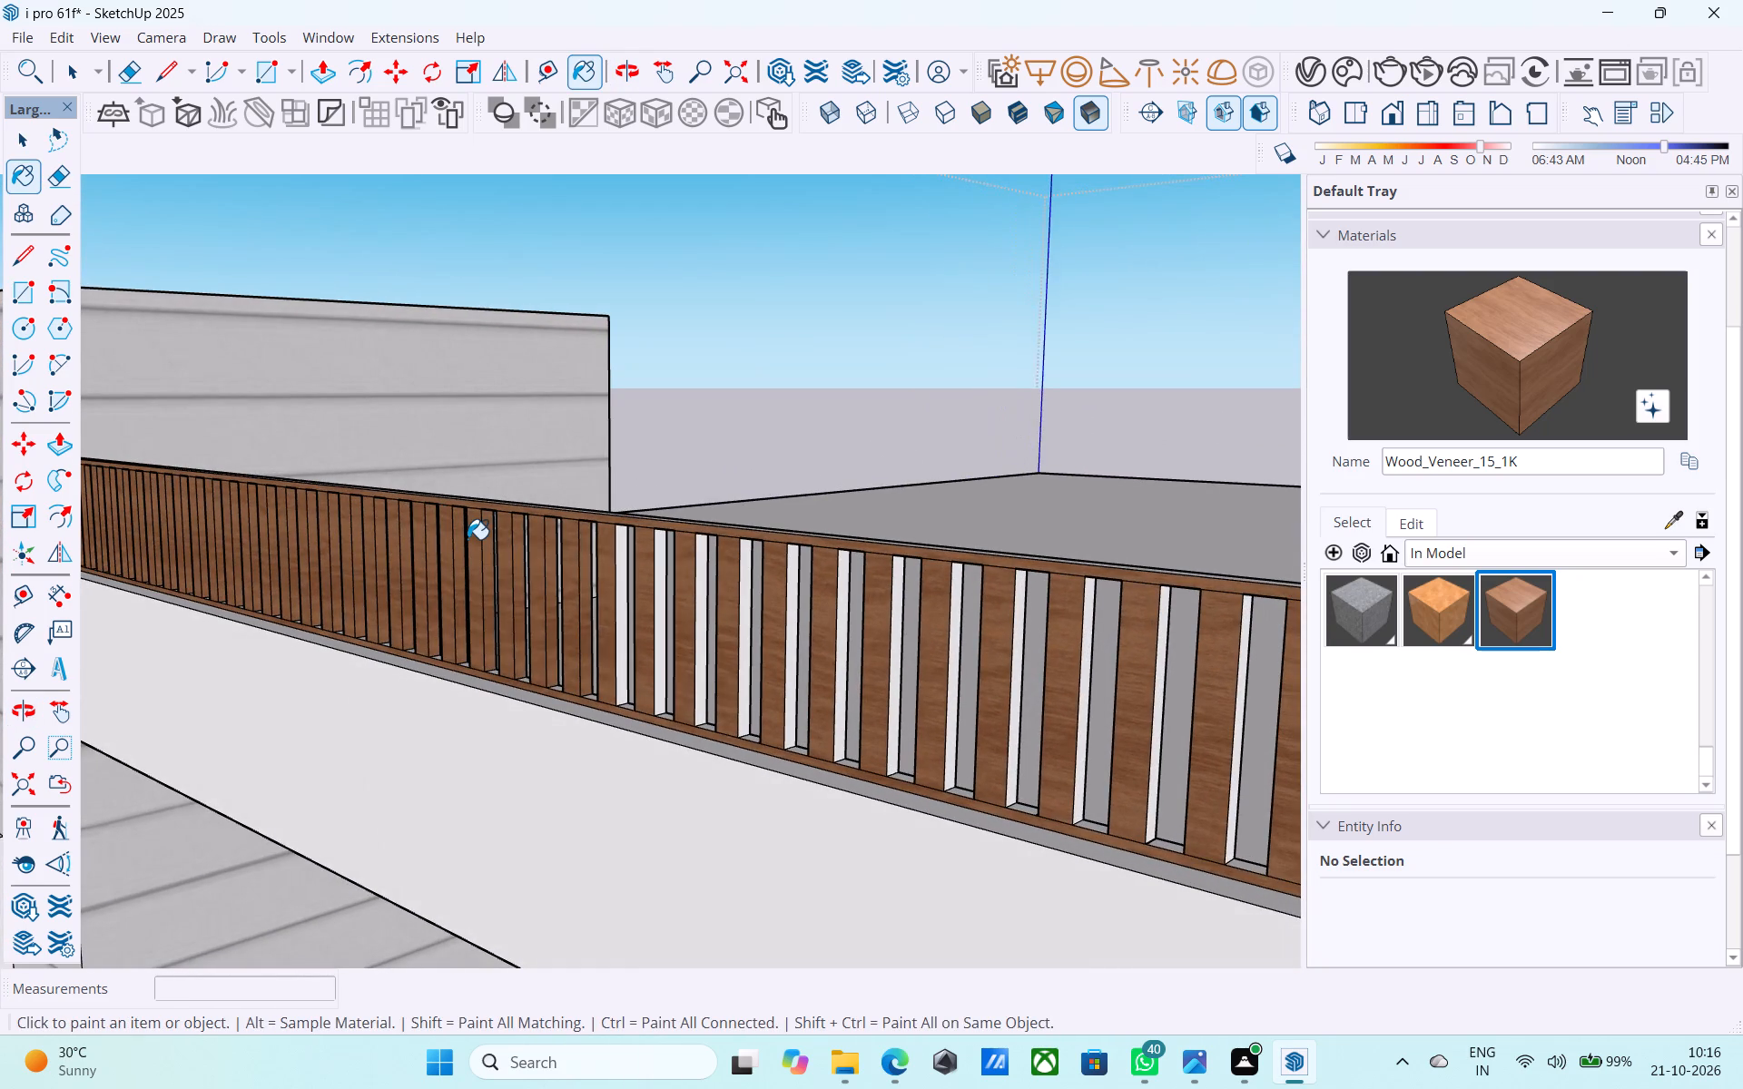
middle_click_drag(463, 536, 435, 523)
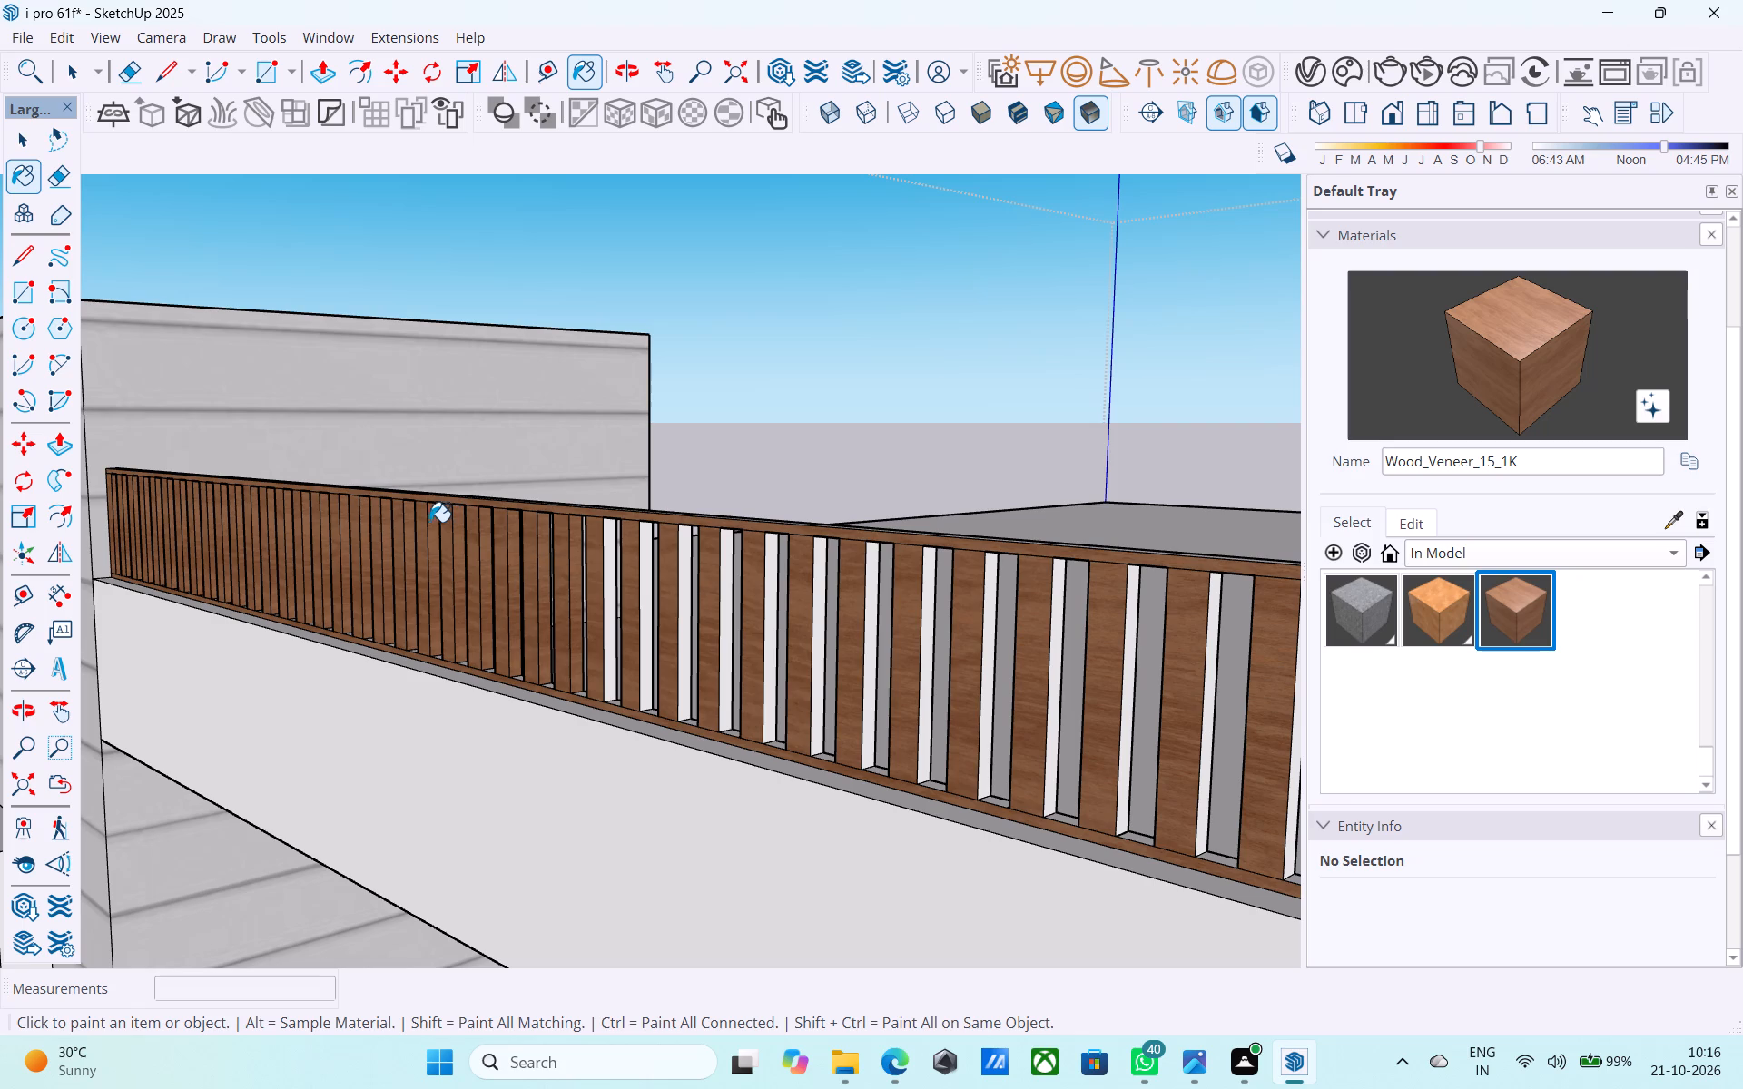
scroll(558, 562, "up", 3)
scroll(662, 582, "up", 7)
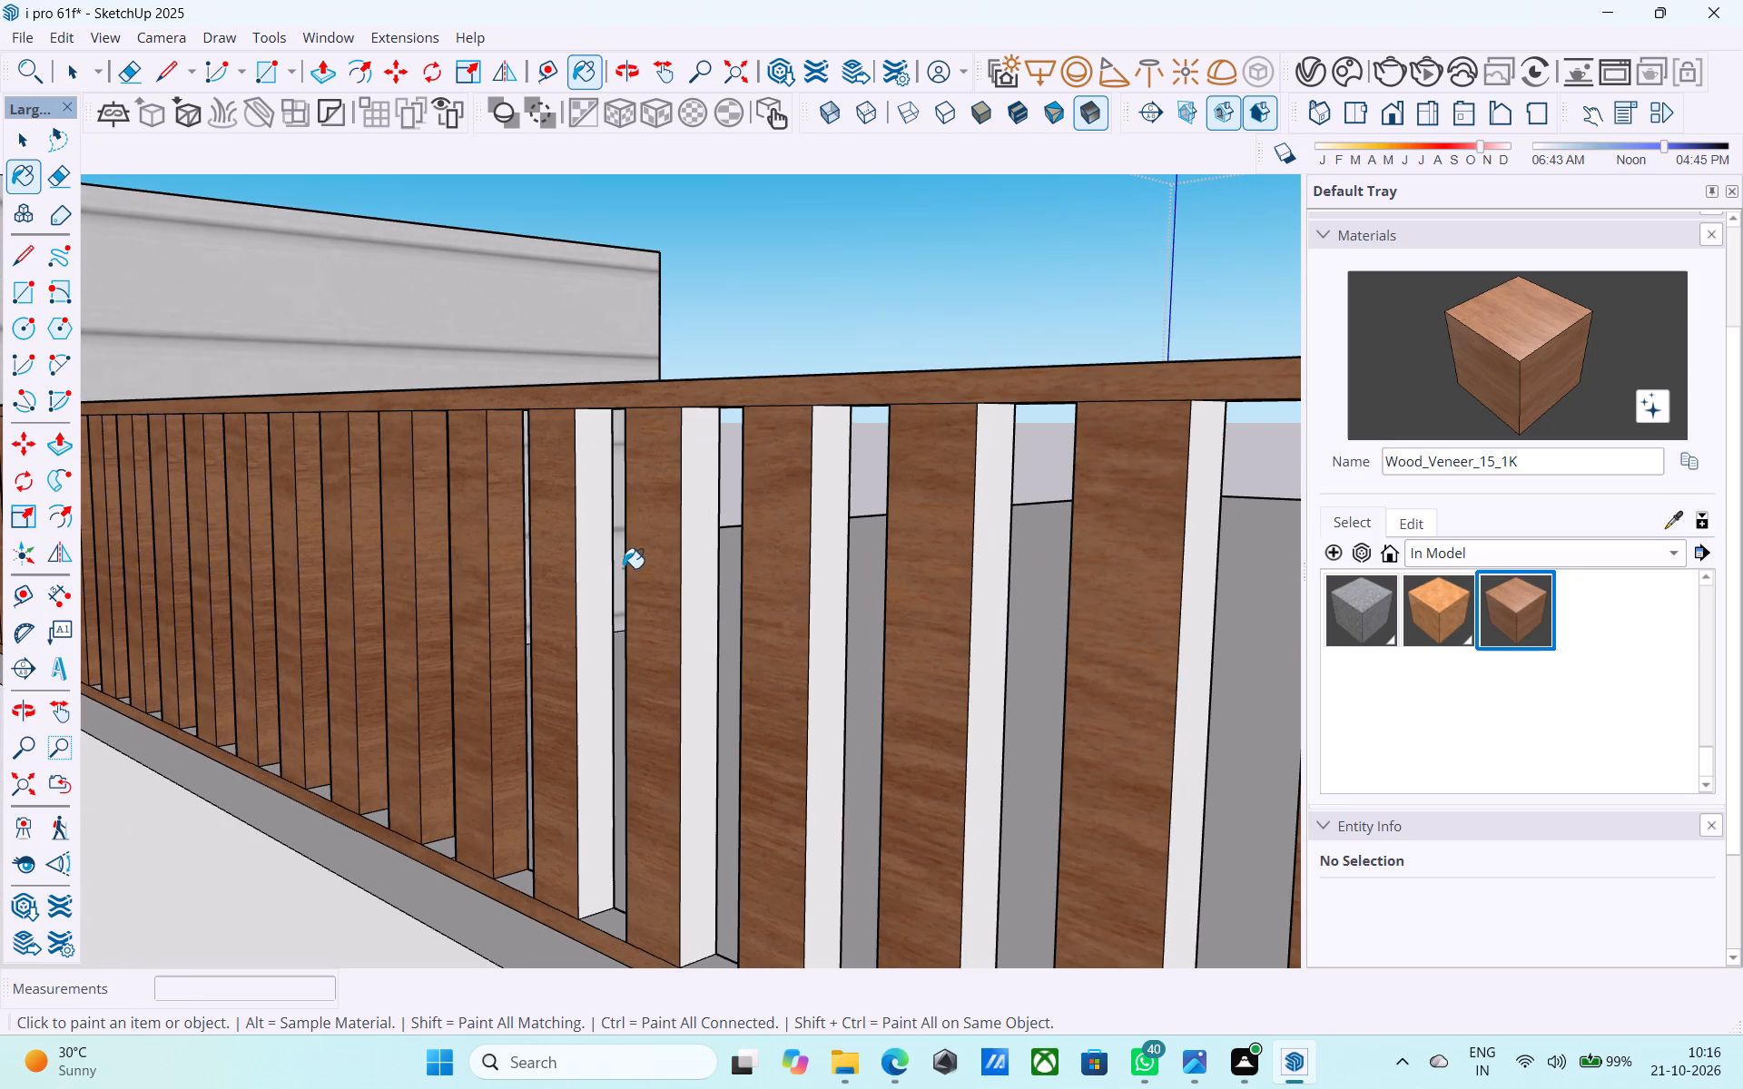
left_click(607, 562)
left_click(697, 605)
left_click(817, 588)
left_click(980, 585)
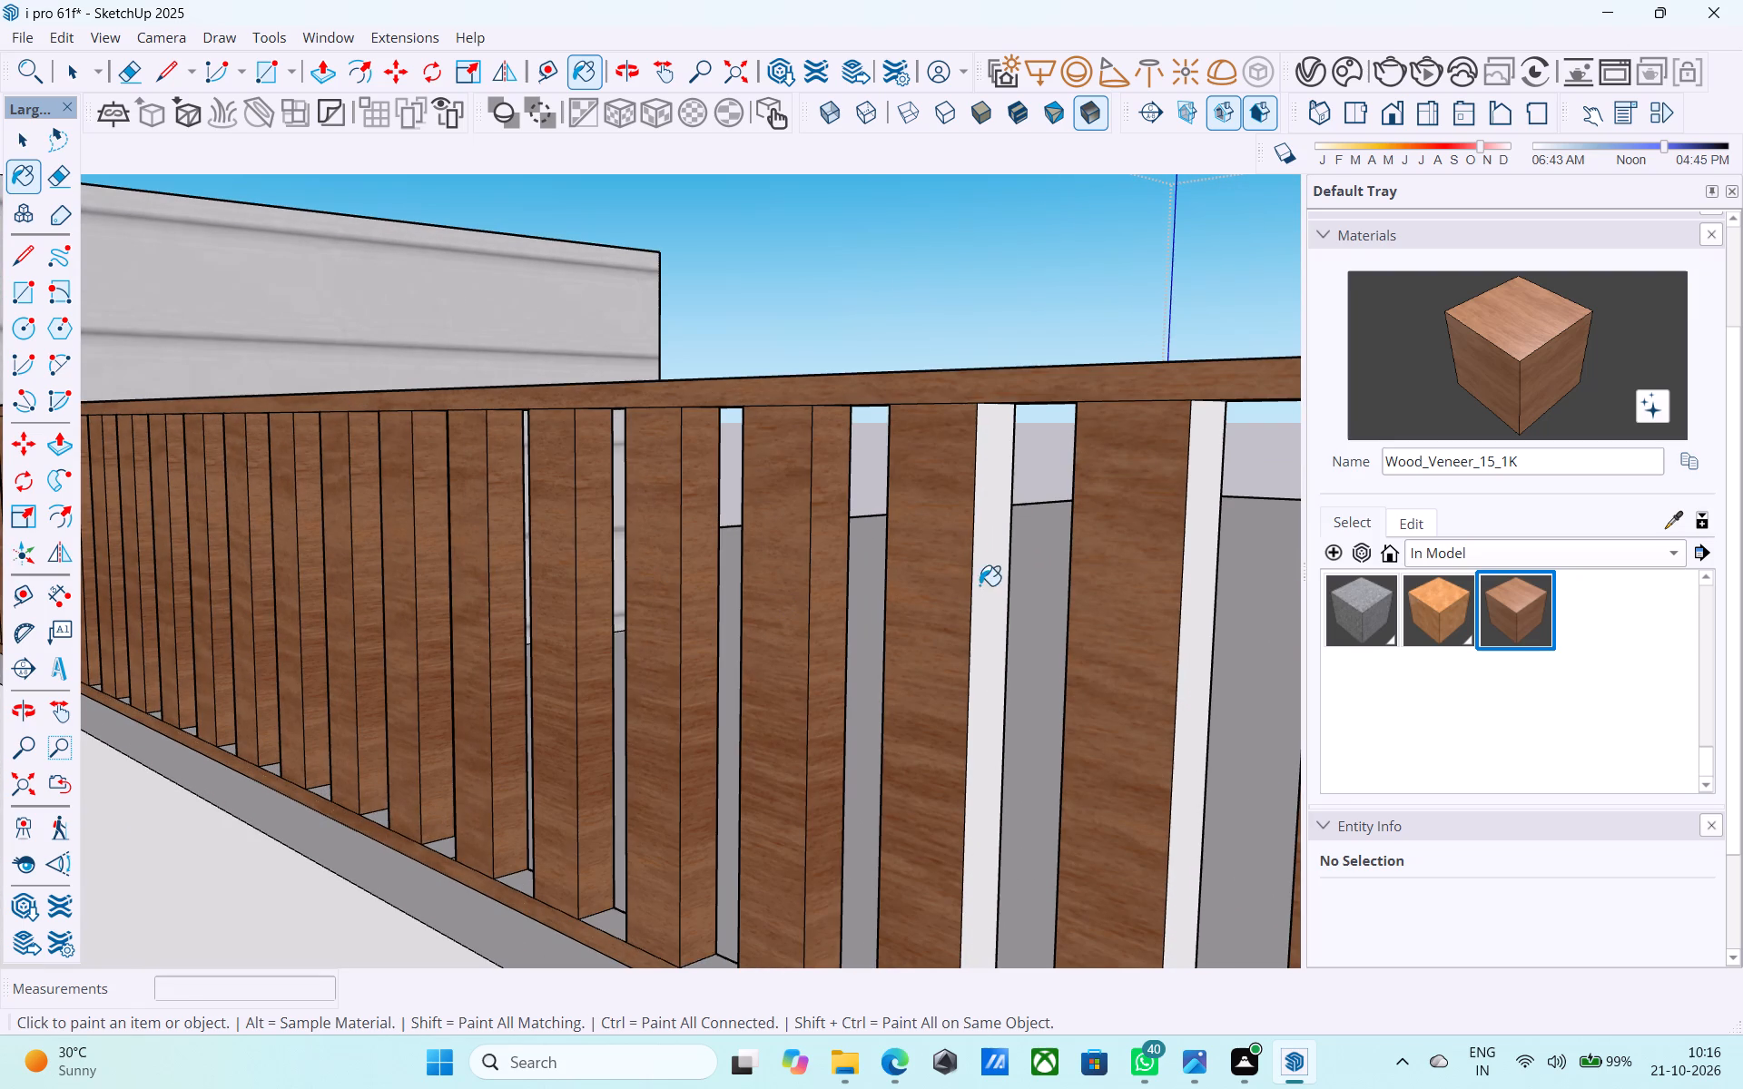
left_click(1176, 589)
left_click(1197, 584)
Paint the white side faces of five more front slats toward the corner with Wood_Veneer_15_1K.
scroll(555, 504, "down", 8)
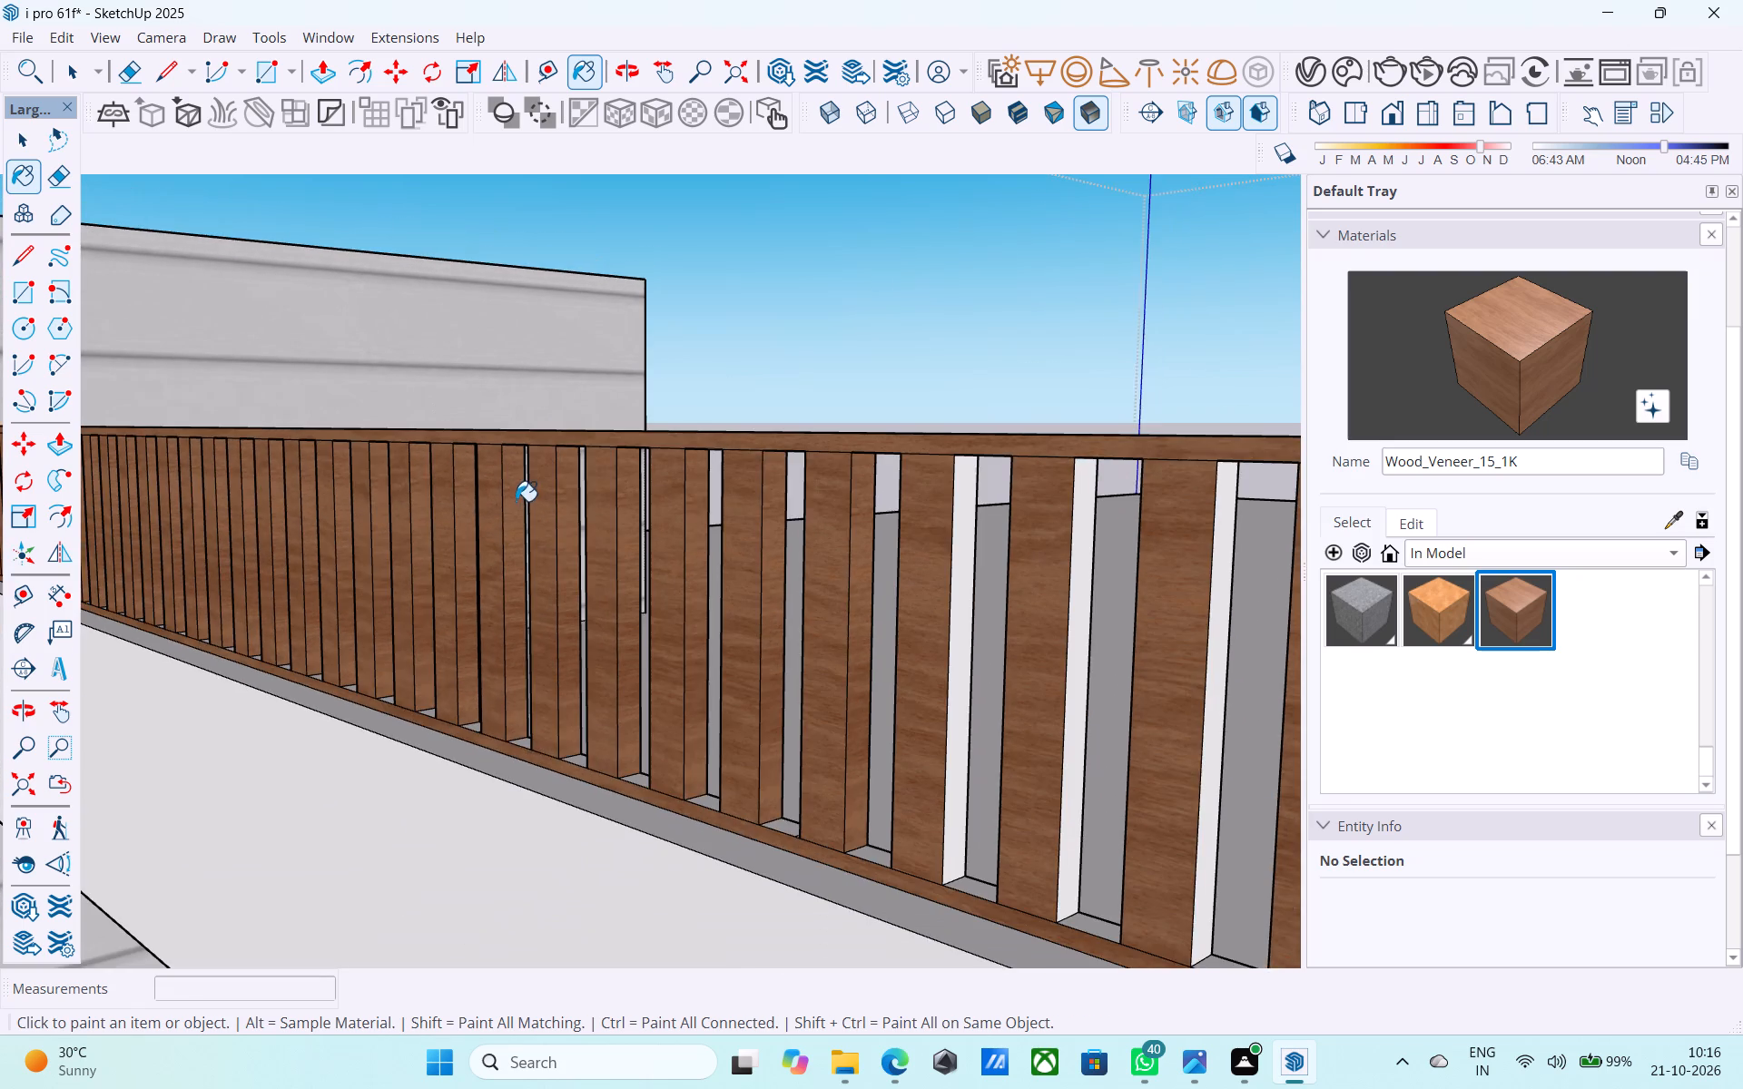
scroll(516, 501, "down", 2)
scroll(745, 584, "up", 5)
left_click(753, 570)
left_click(838, 515)
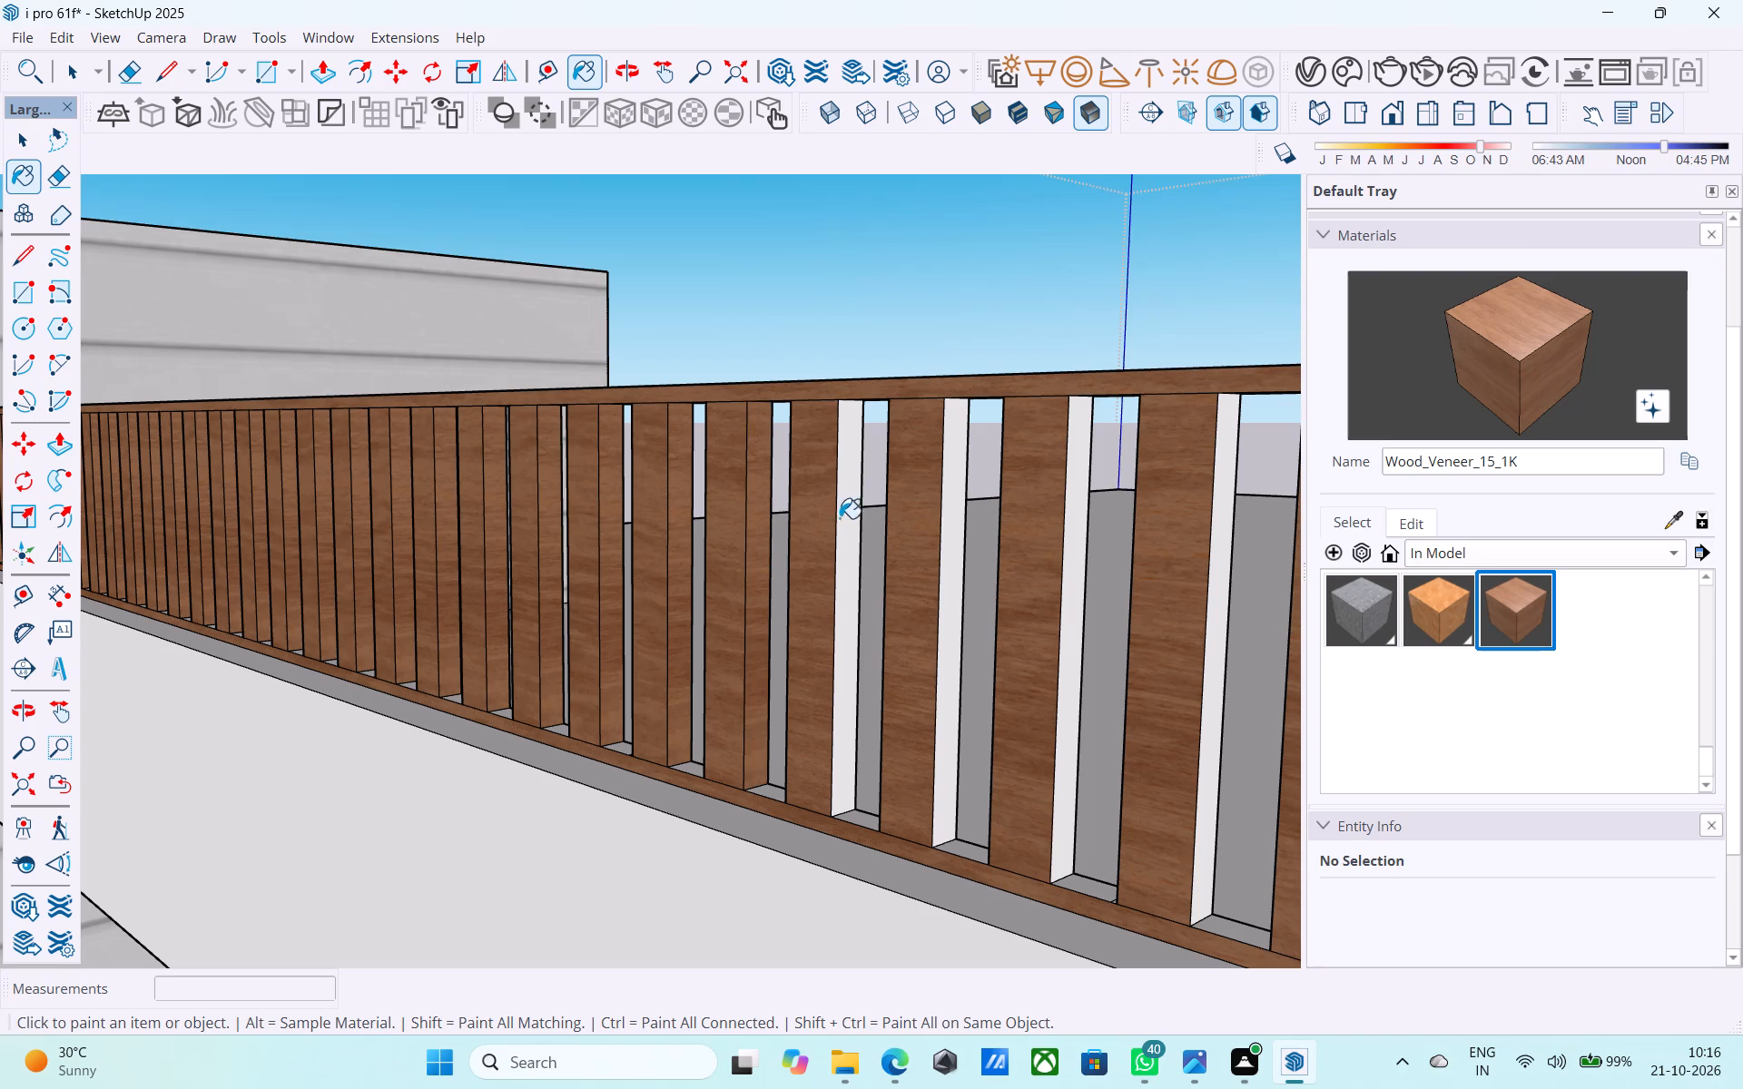
left_click(946, 545)
left_click(1073, 522)
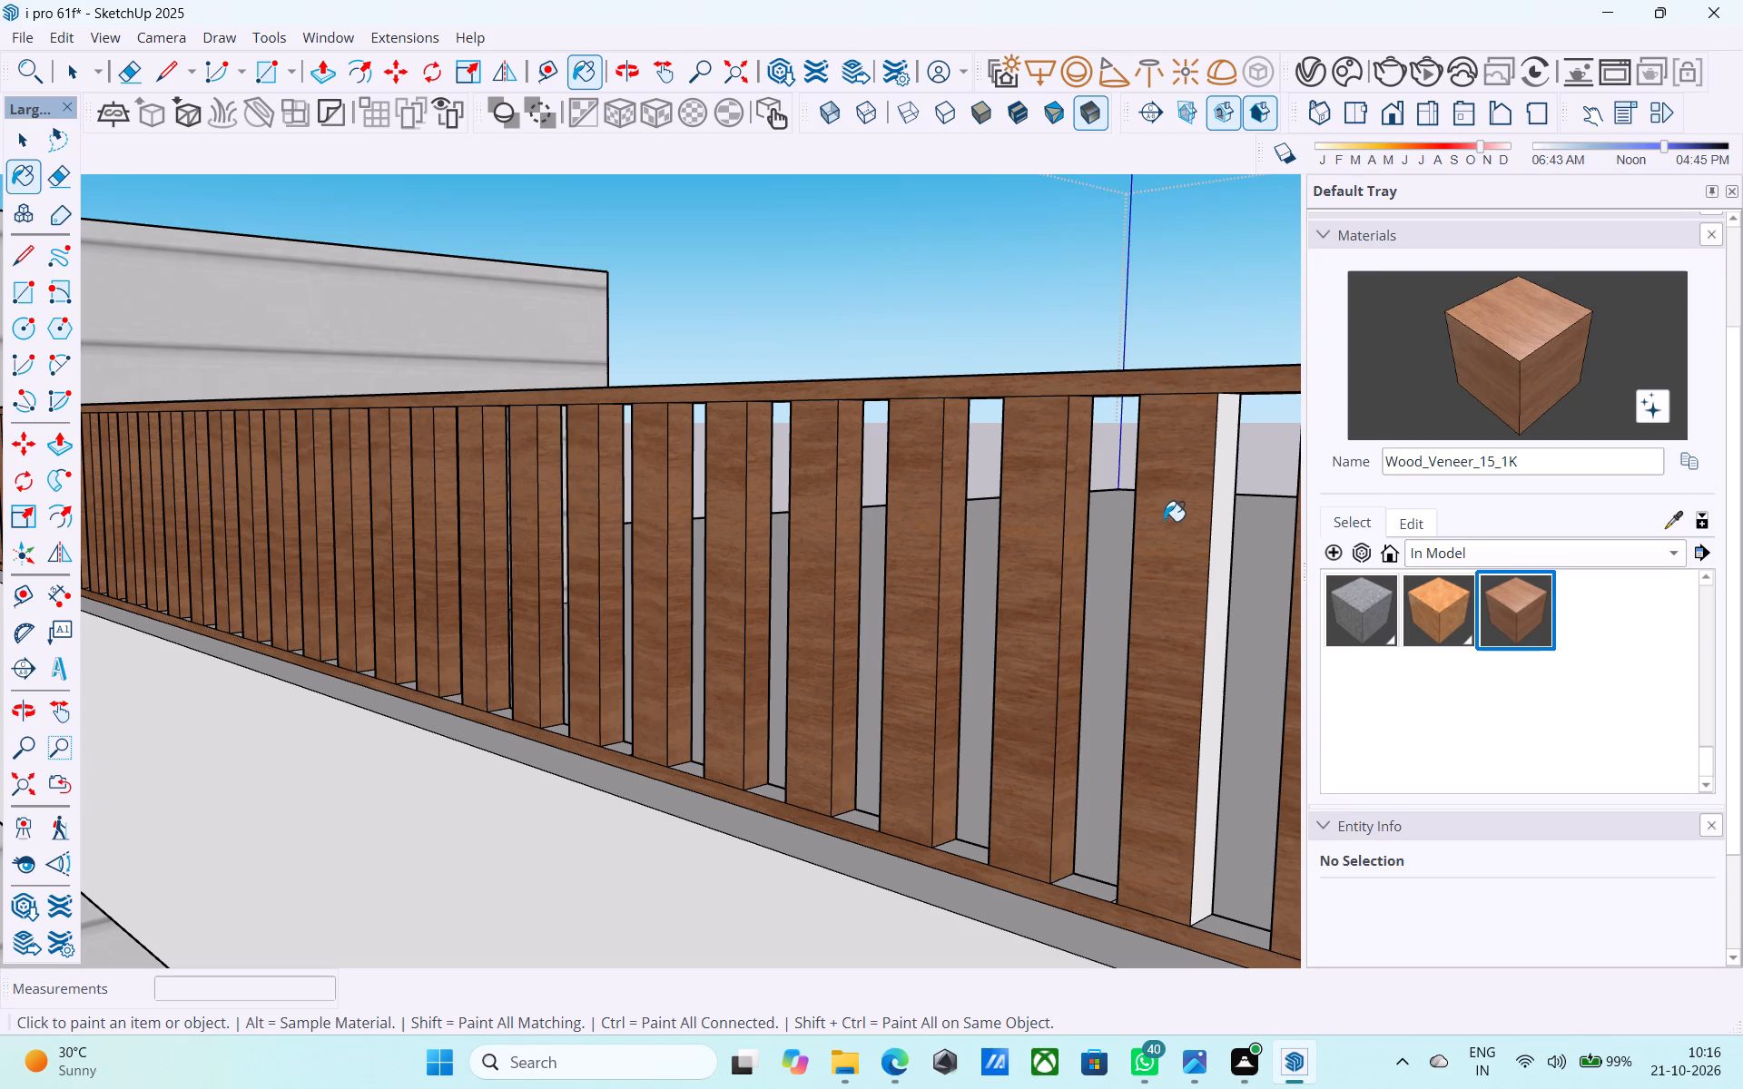
left_click(1224, 495)
Paint the white side faces of the next four slats toward the corner post with Wood_Veneer_15_1K.
scroll(447, 478, "down", 2)
scroll(410, 478, "up", 1)
scroll(400, 478, "down", 5)
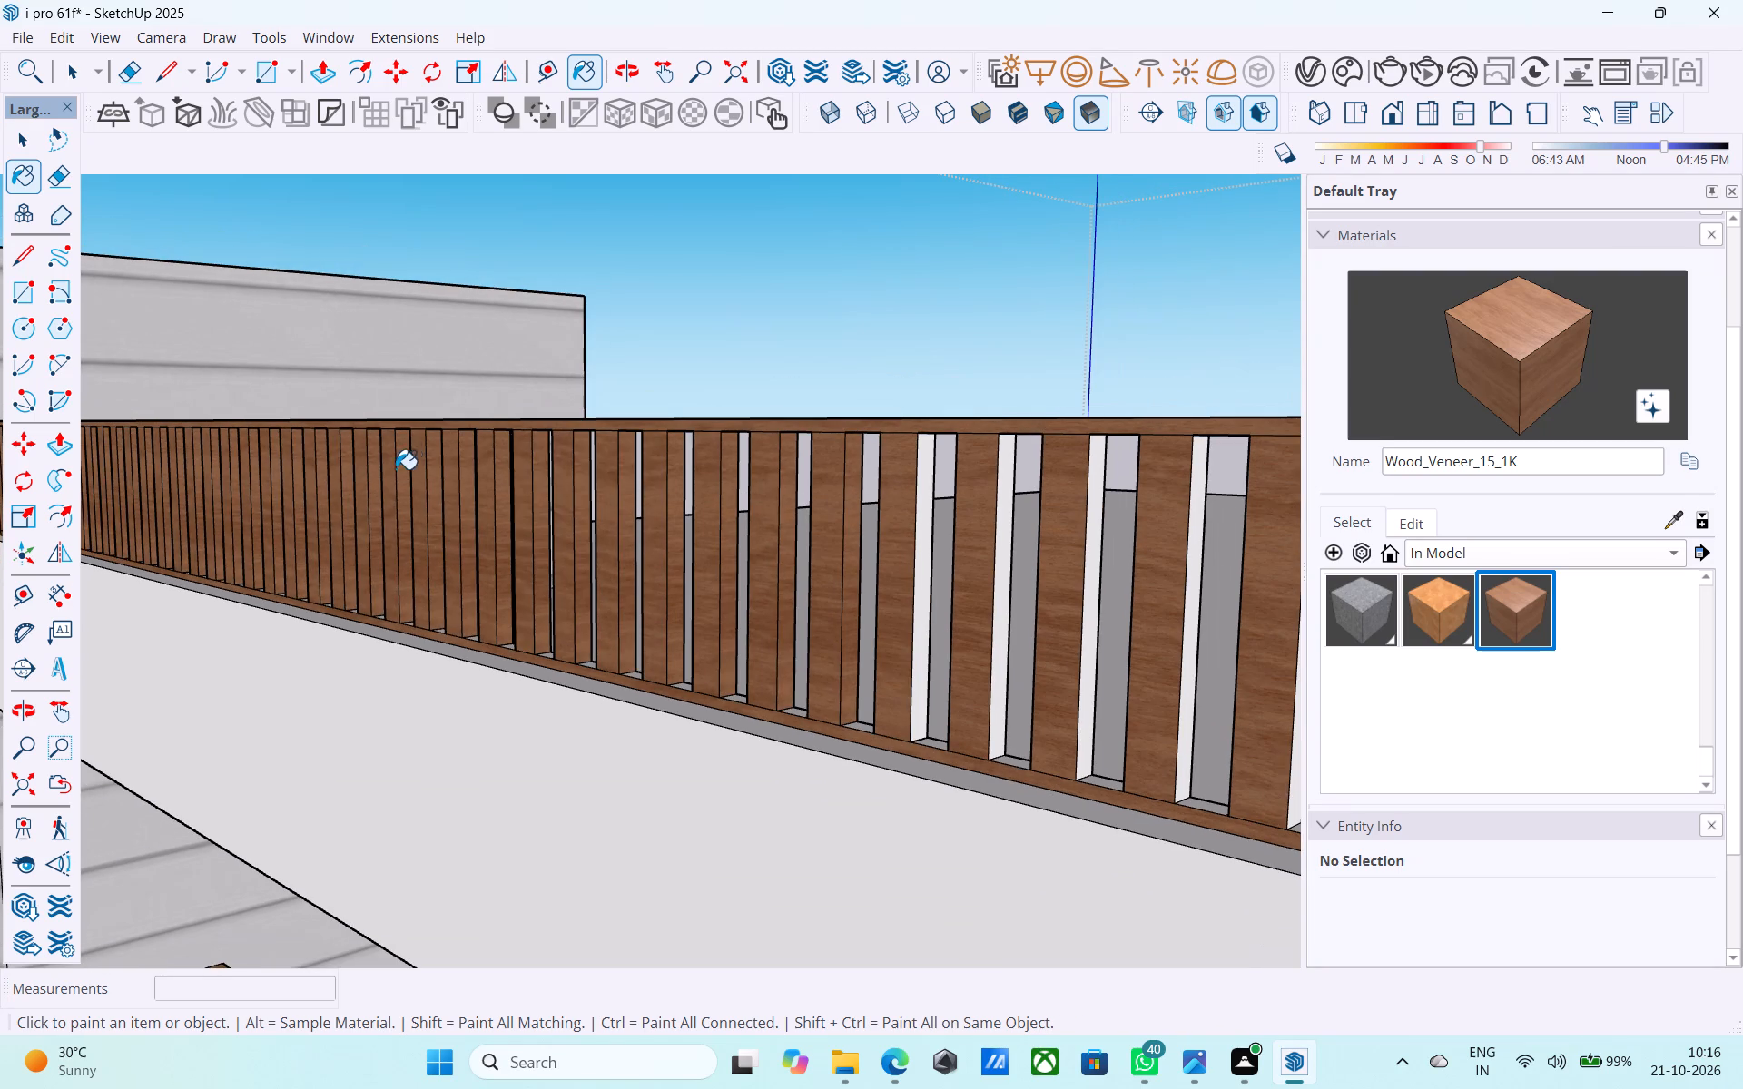
middle_click_drag(448, 457, 372, 446)
scroll(368, 370, "down", 5)
middle_click_drag(485, 486, 317, 545)
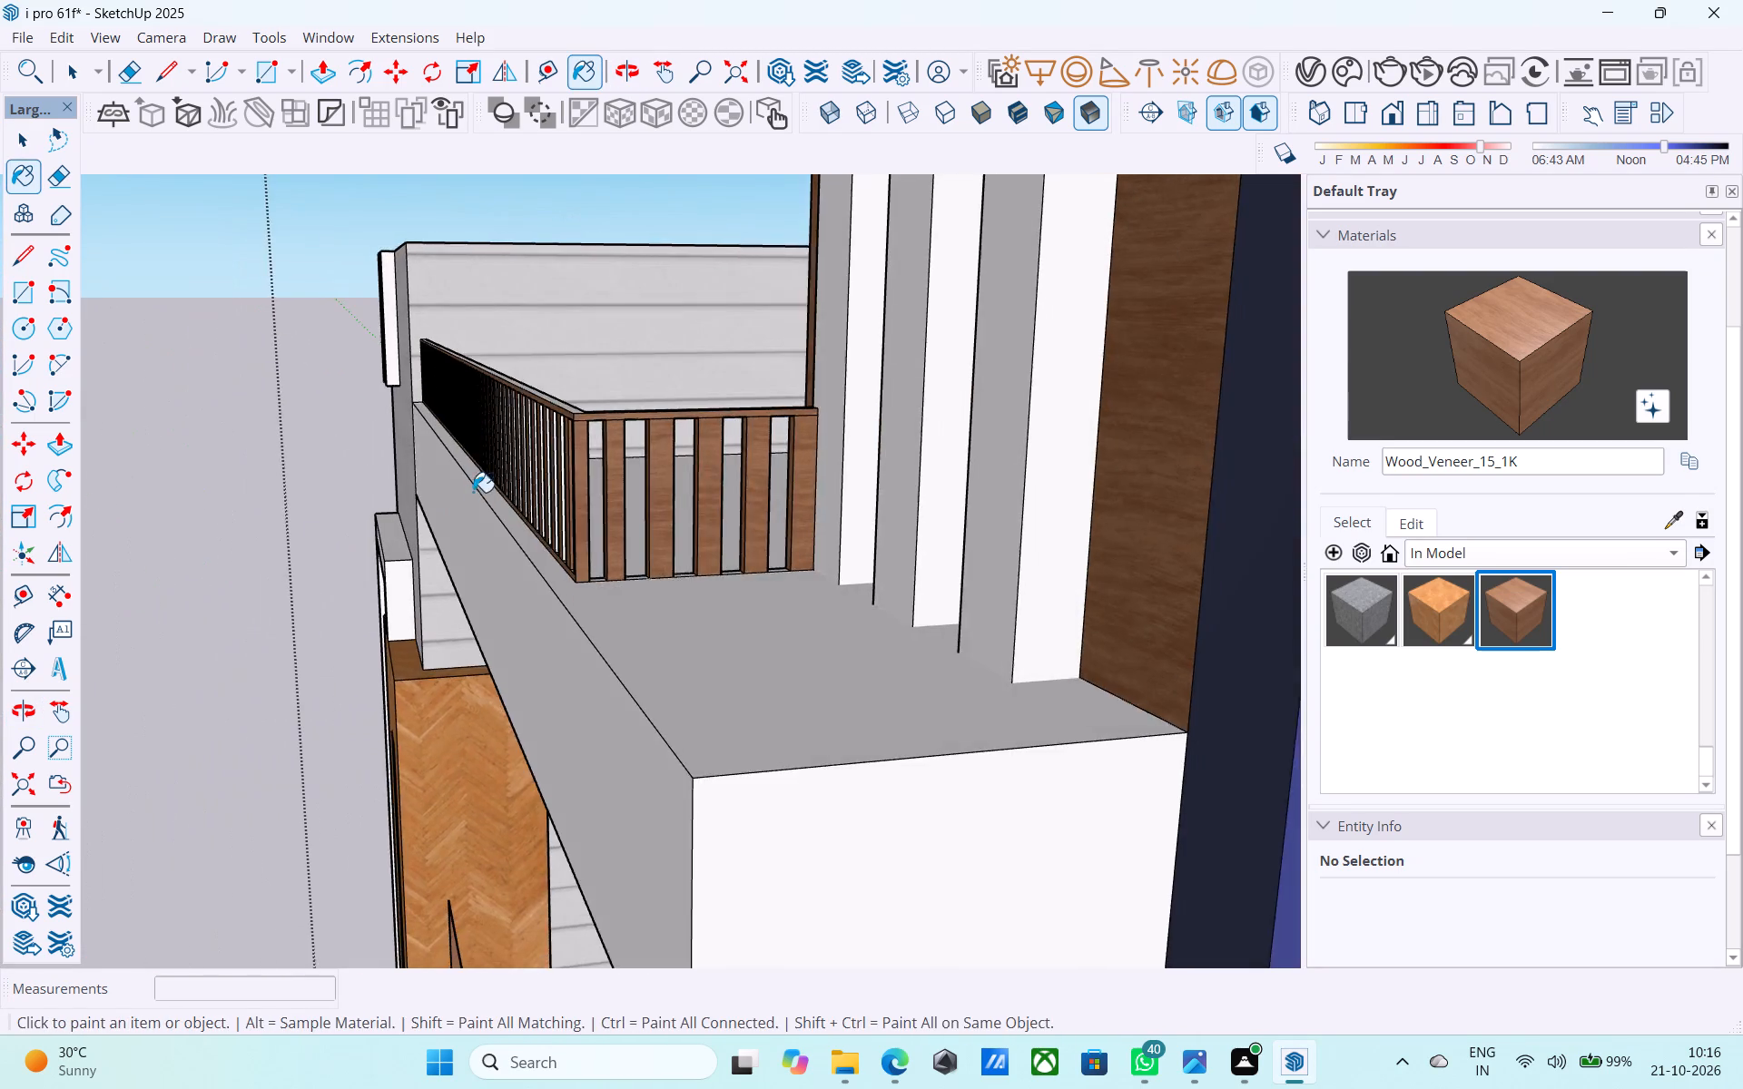
scroll(473, 481, "up", 3)
middle_click_drag(478, 470, 553, 463)
scroll(553, 463, "up", 8)
middle_click_drag(553, 464, 563, 463)
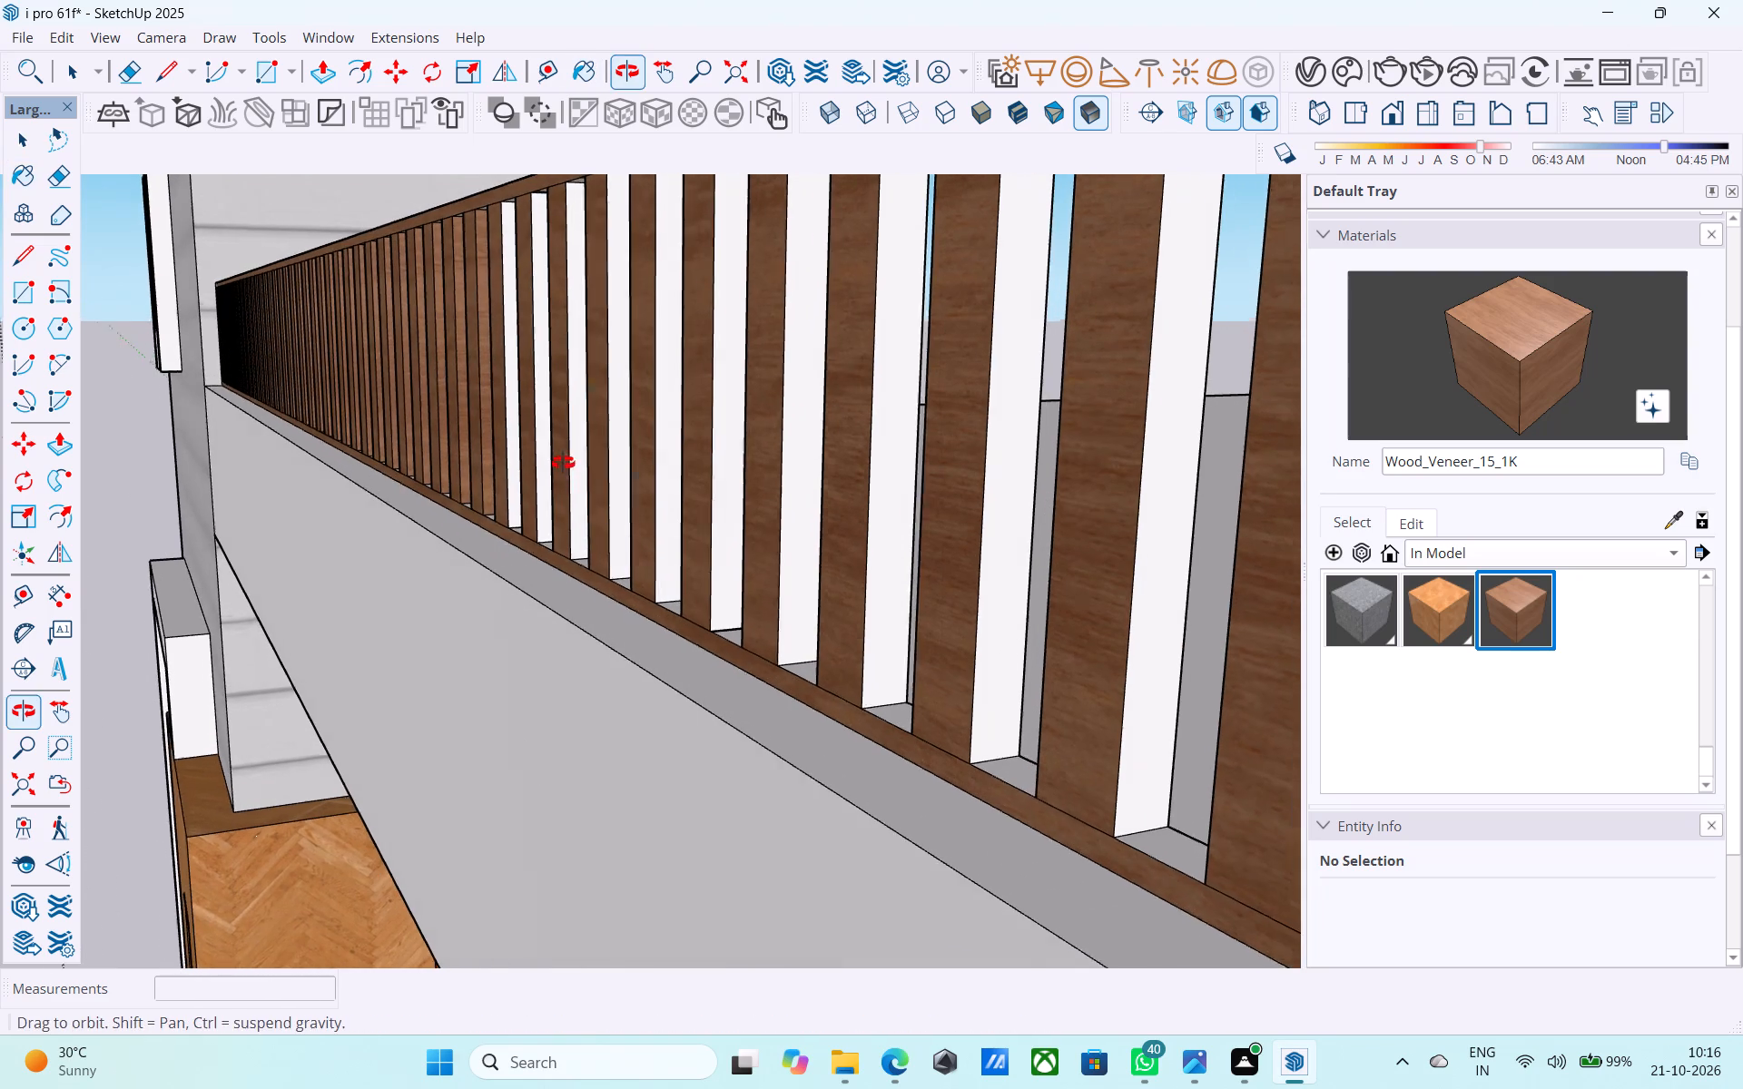
middle_click_drag(563, 463, 565, 463)
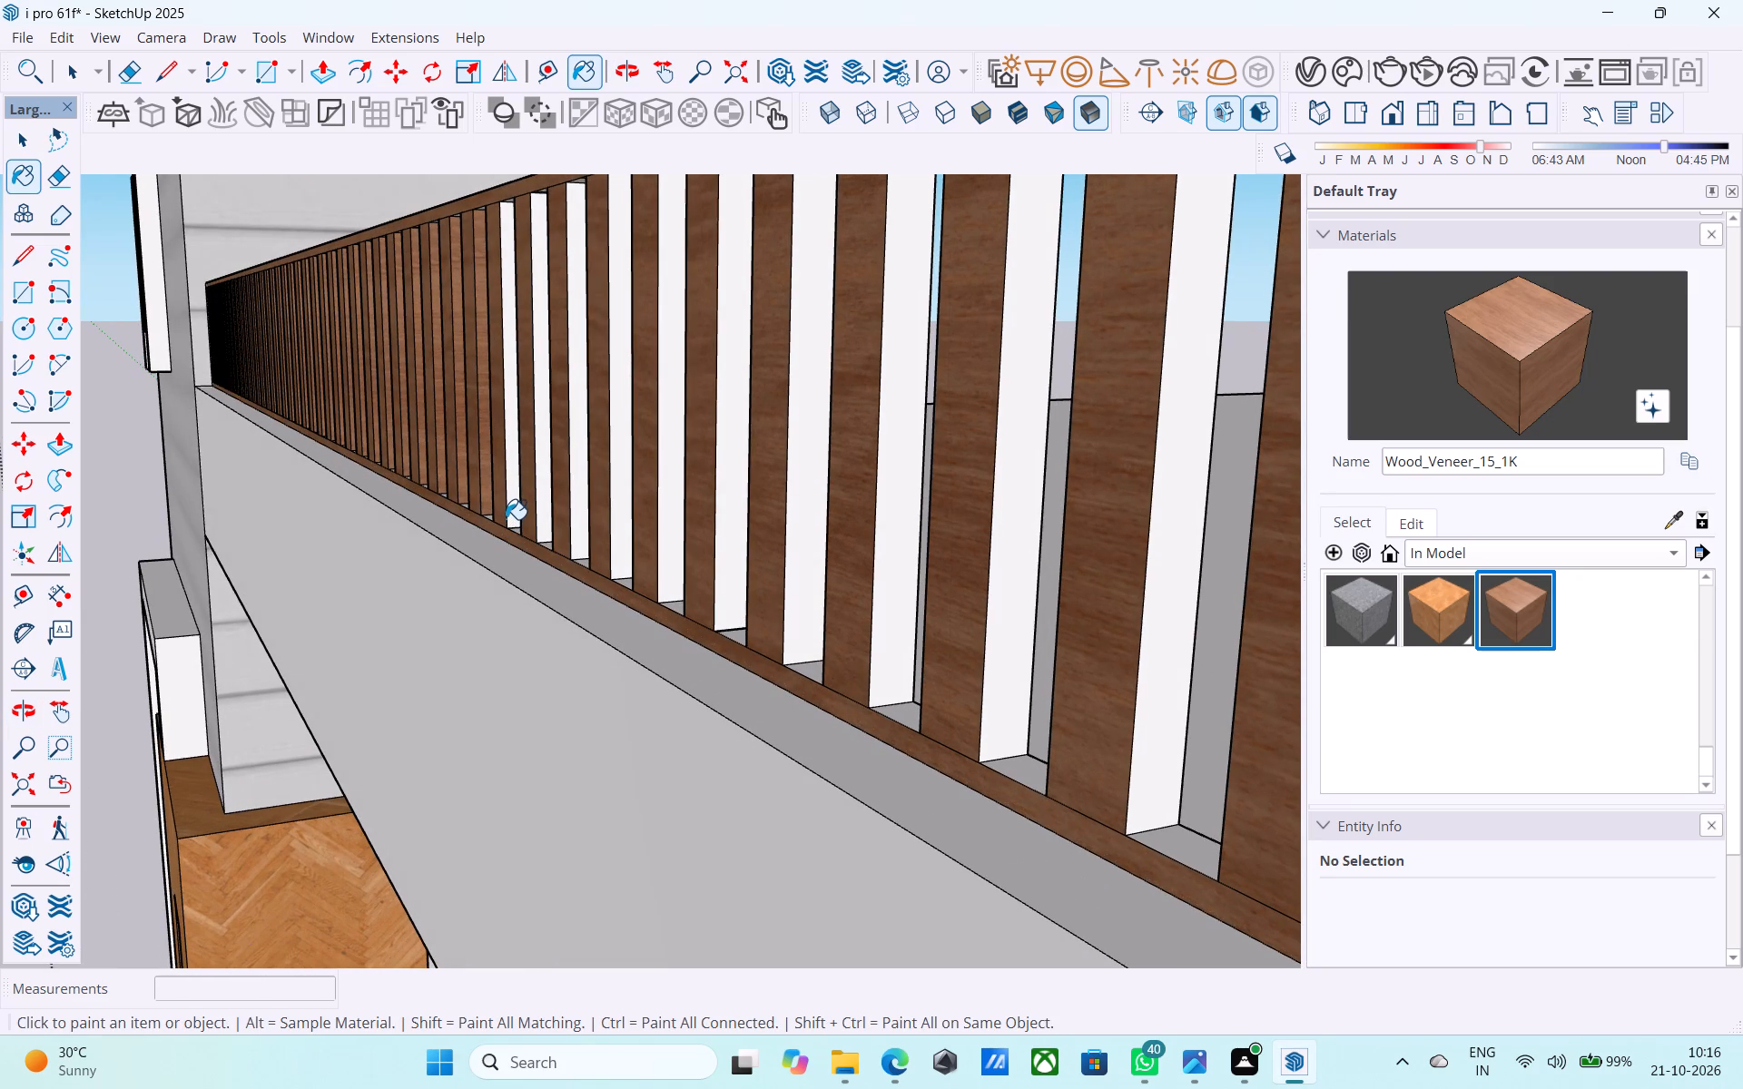
scroll(500, 516, "up", 3)
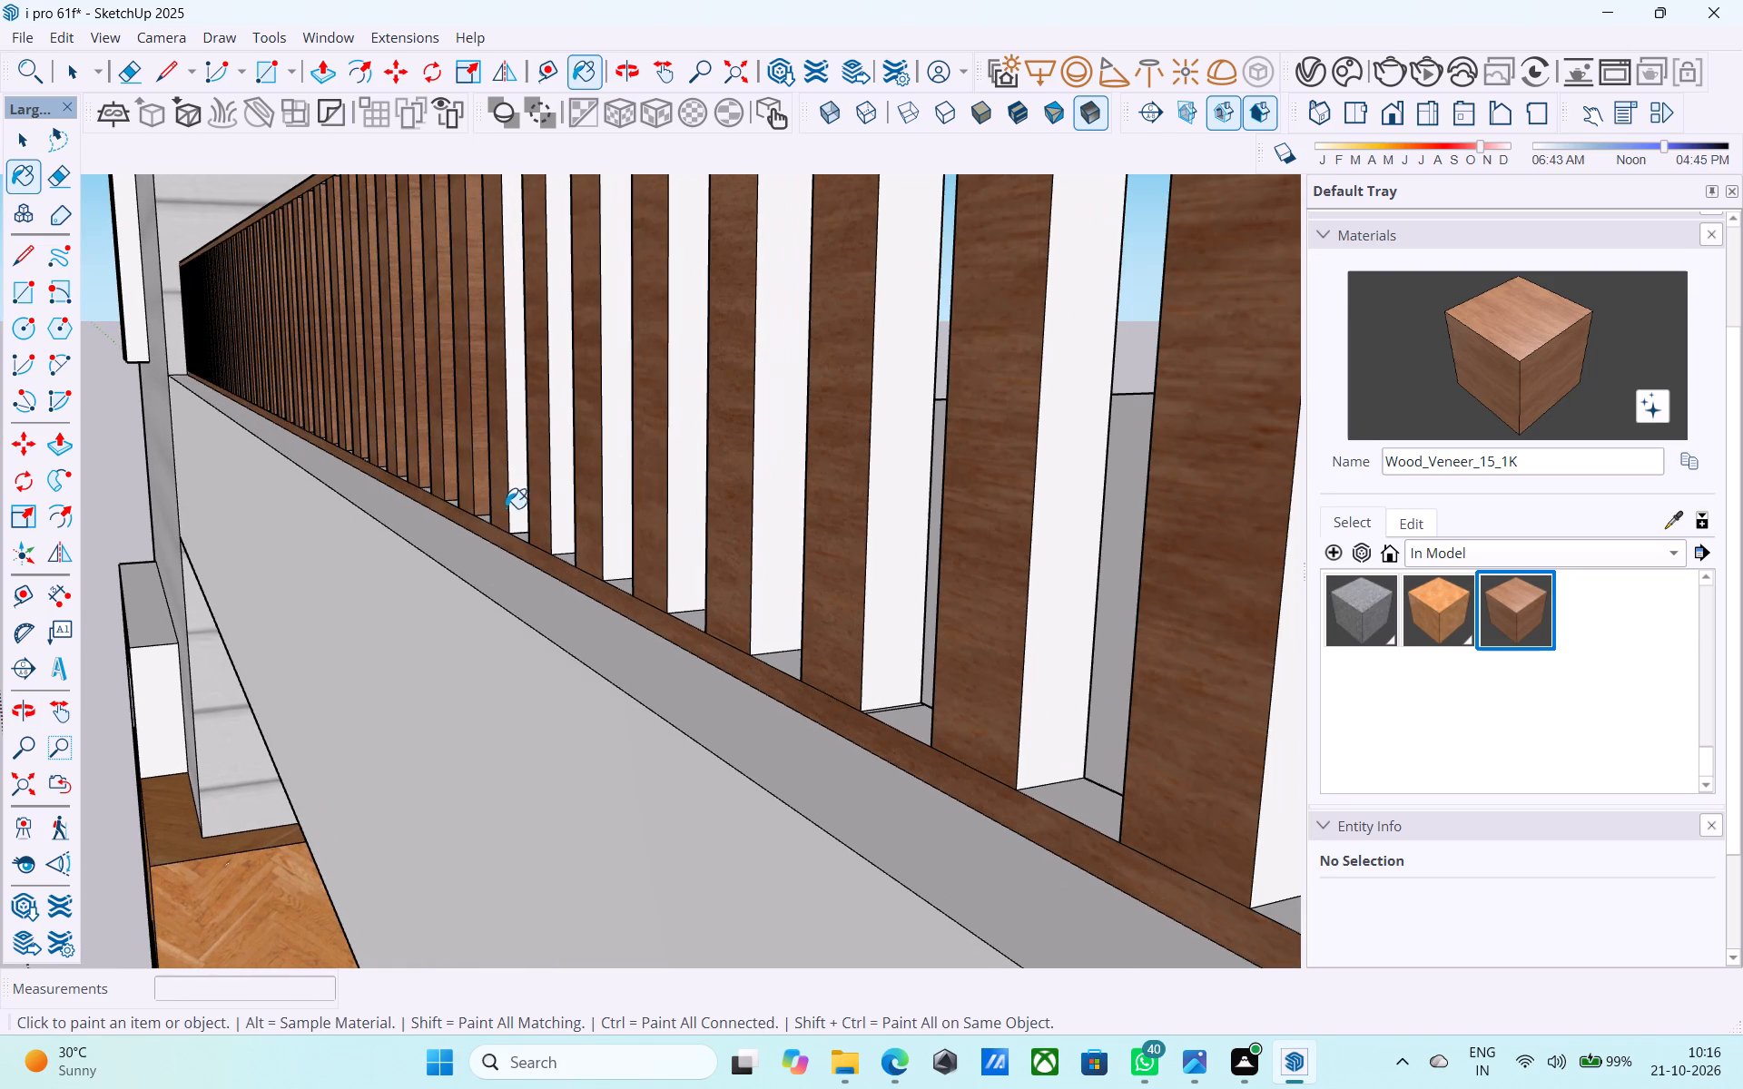
left_click(514, 499)
left_click(552, 483)
left_click(614, 492)
left_click(682, 479)
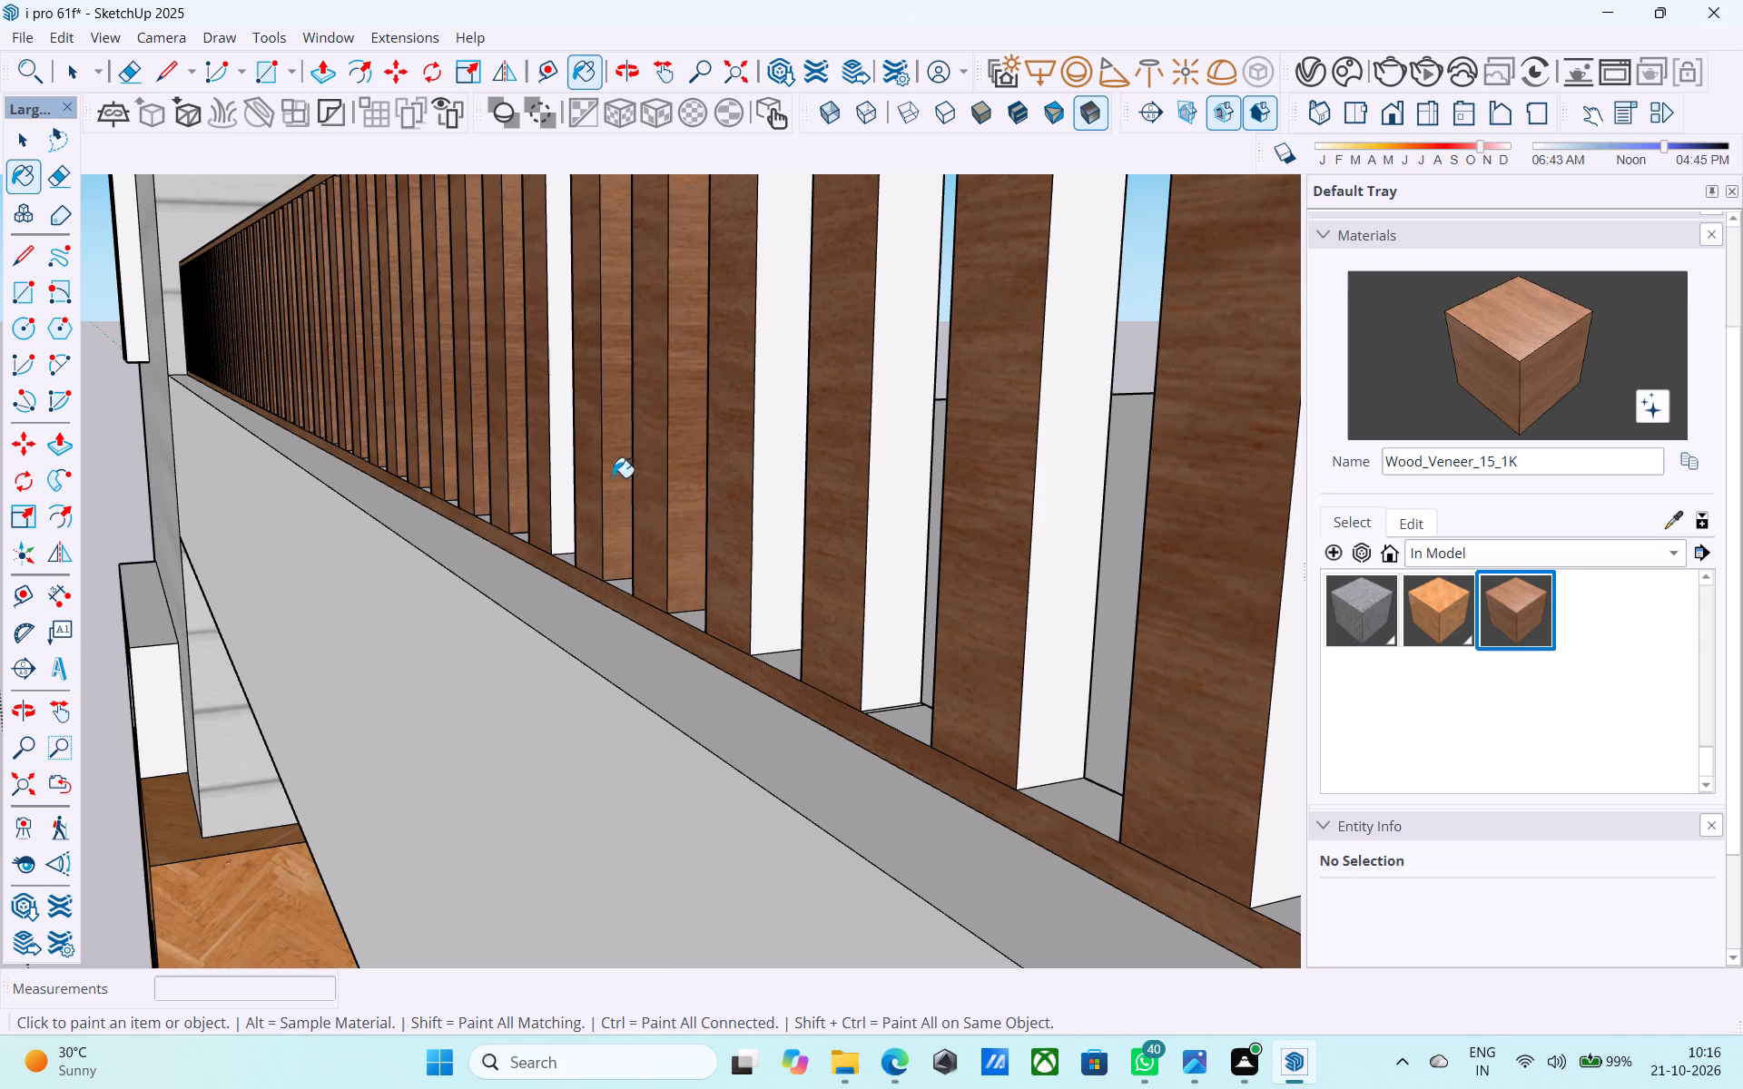
left_click(556, 453)
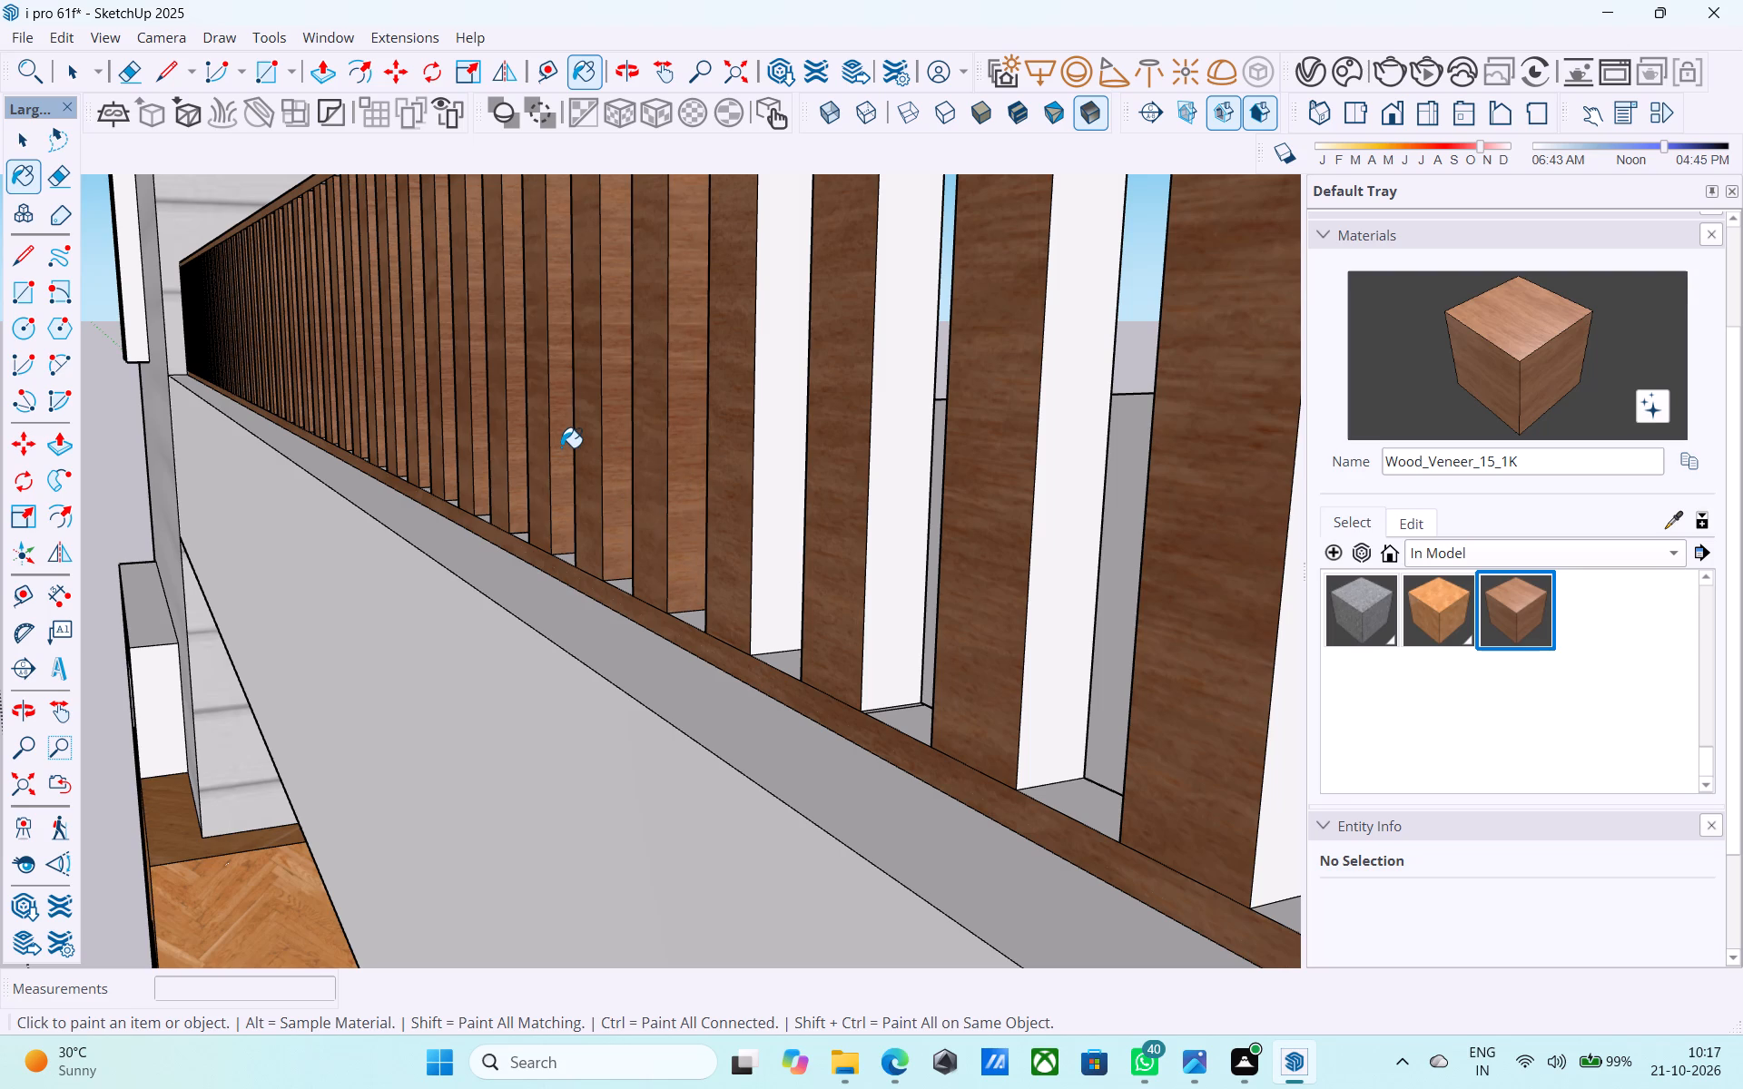
Paint the white side faces of the next eight front slats toward the corner post with Wood_Veneer_15_1K.
left_click(764, 511)
left_click(886, 466)
left_click(1071, 485)
scroll(541, 396, "down", 6)
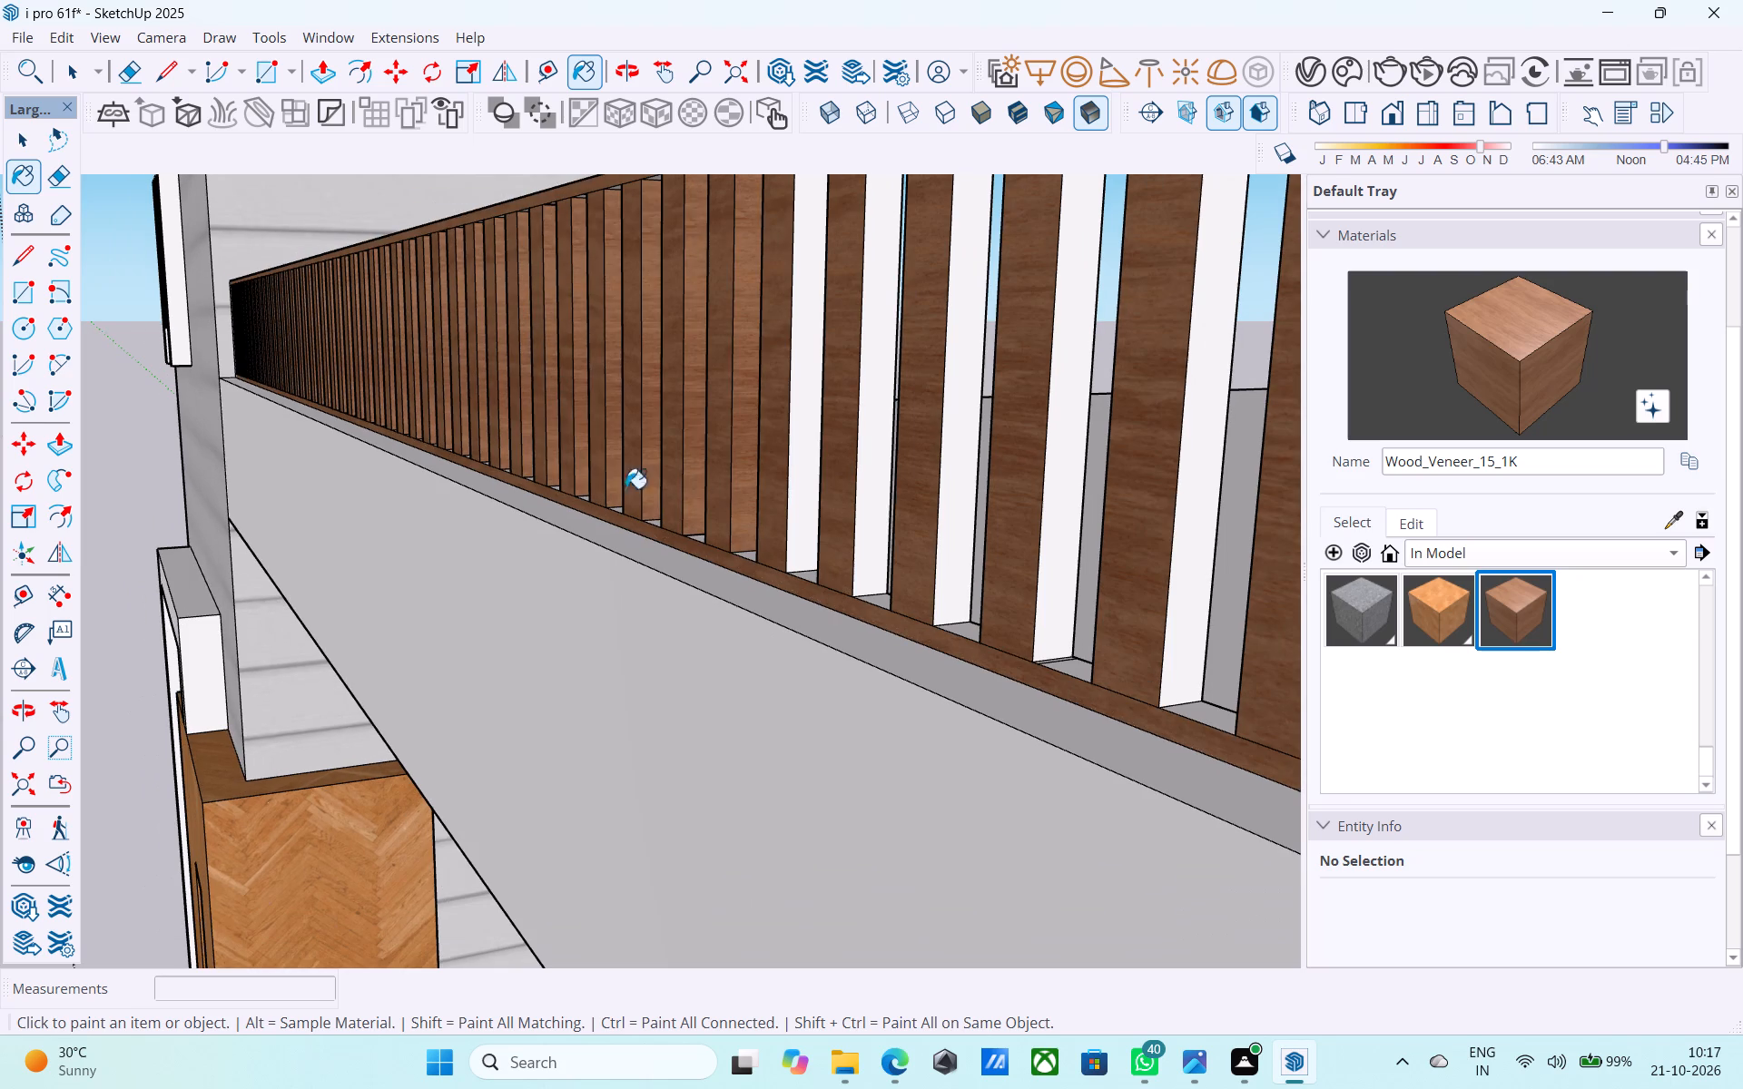
left_click(812, 477)
left_click(870, 484)
left_click(958, 466)
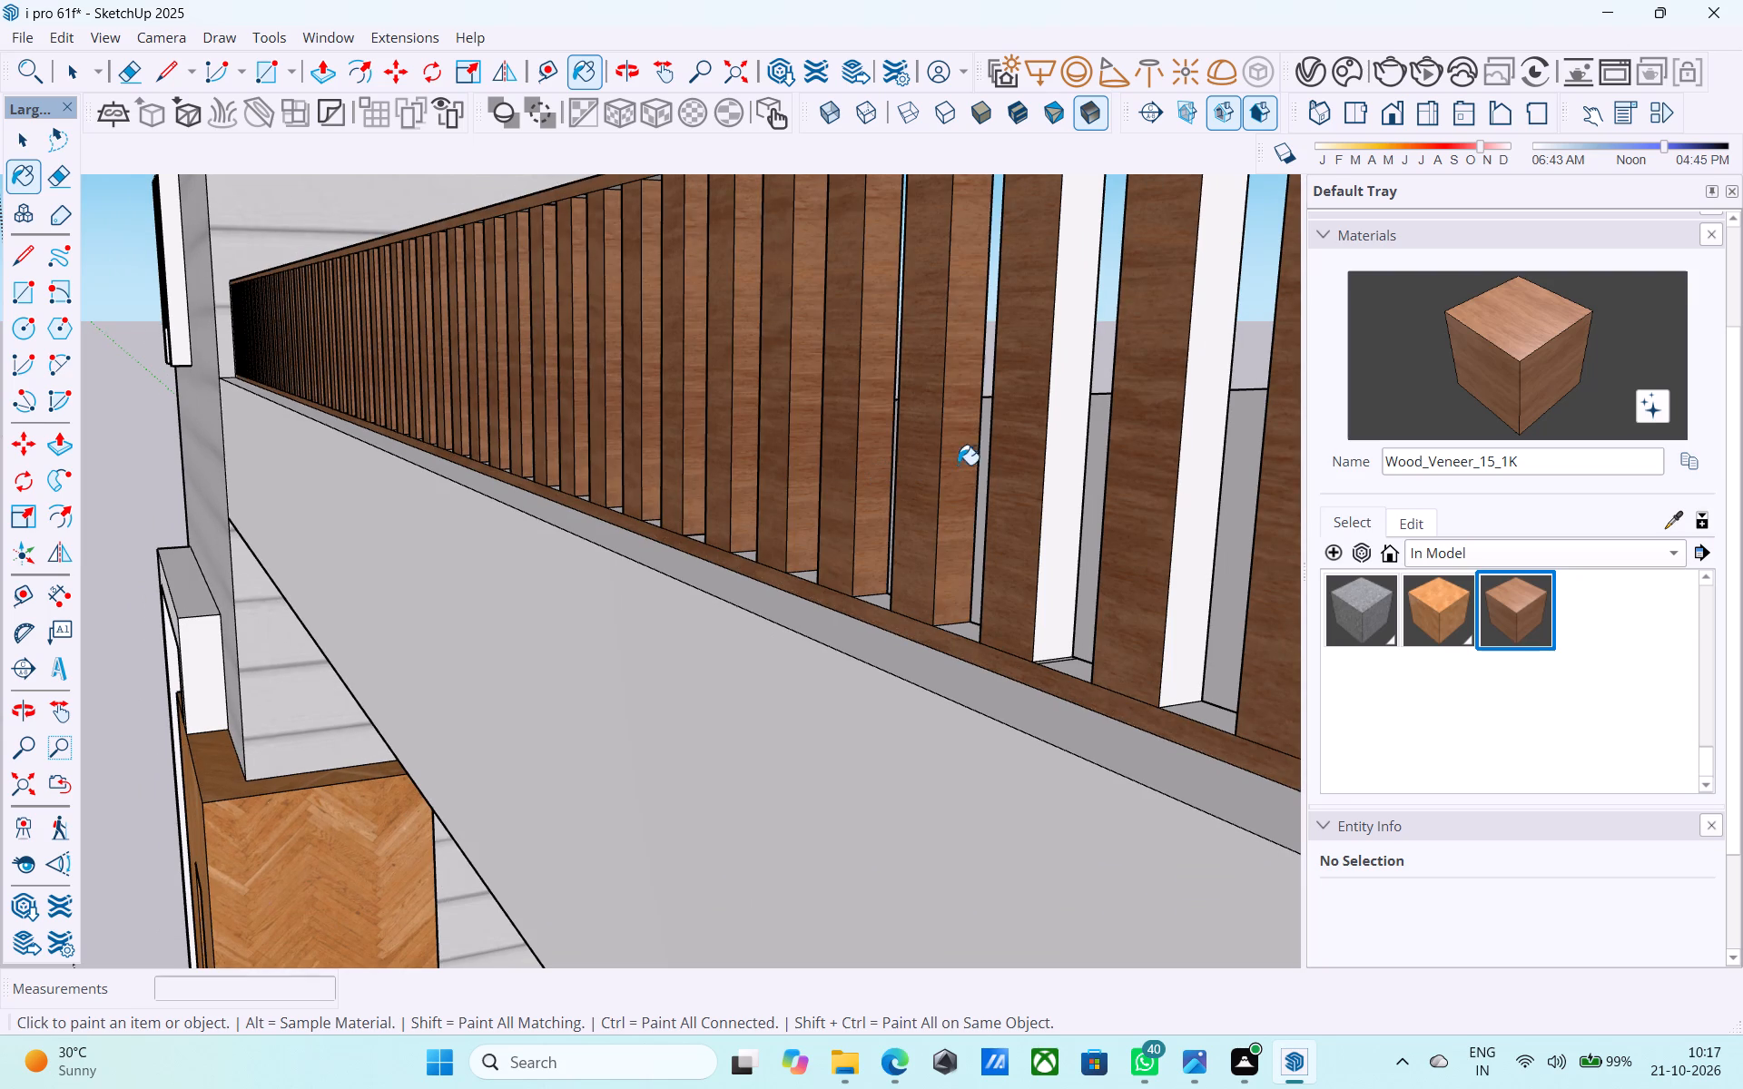
left_click(1059, 482)
left_click(1201, 537)
Paint the last white side faces of the front slats beside the corner post with Wood_Veneer_15_1K.
scroll(680, 507, "down", 5)
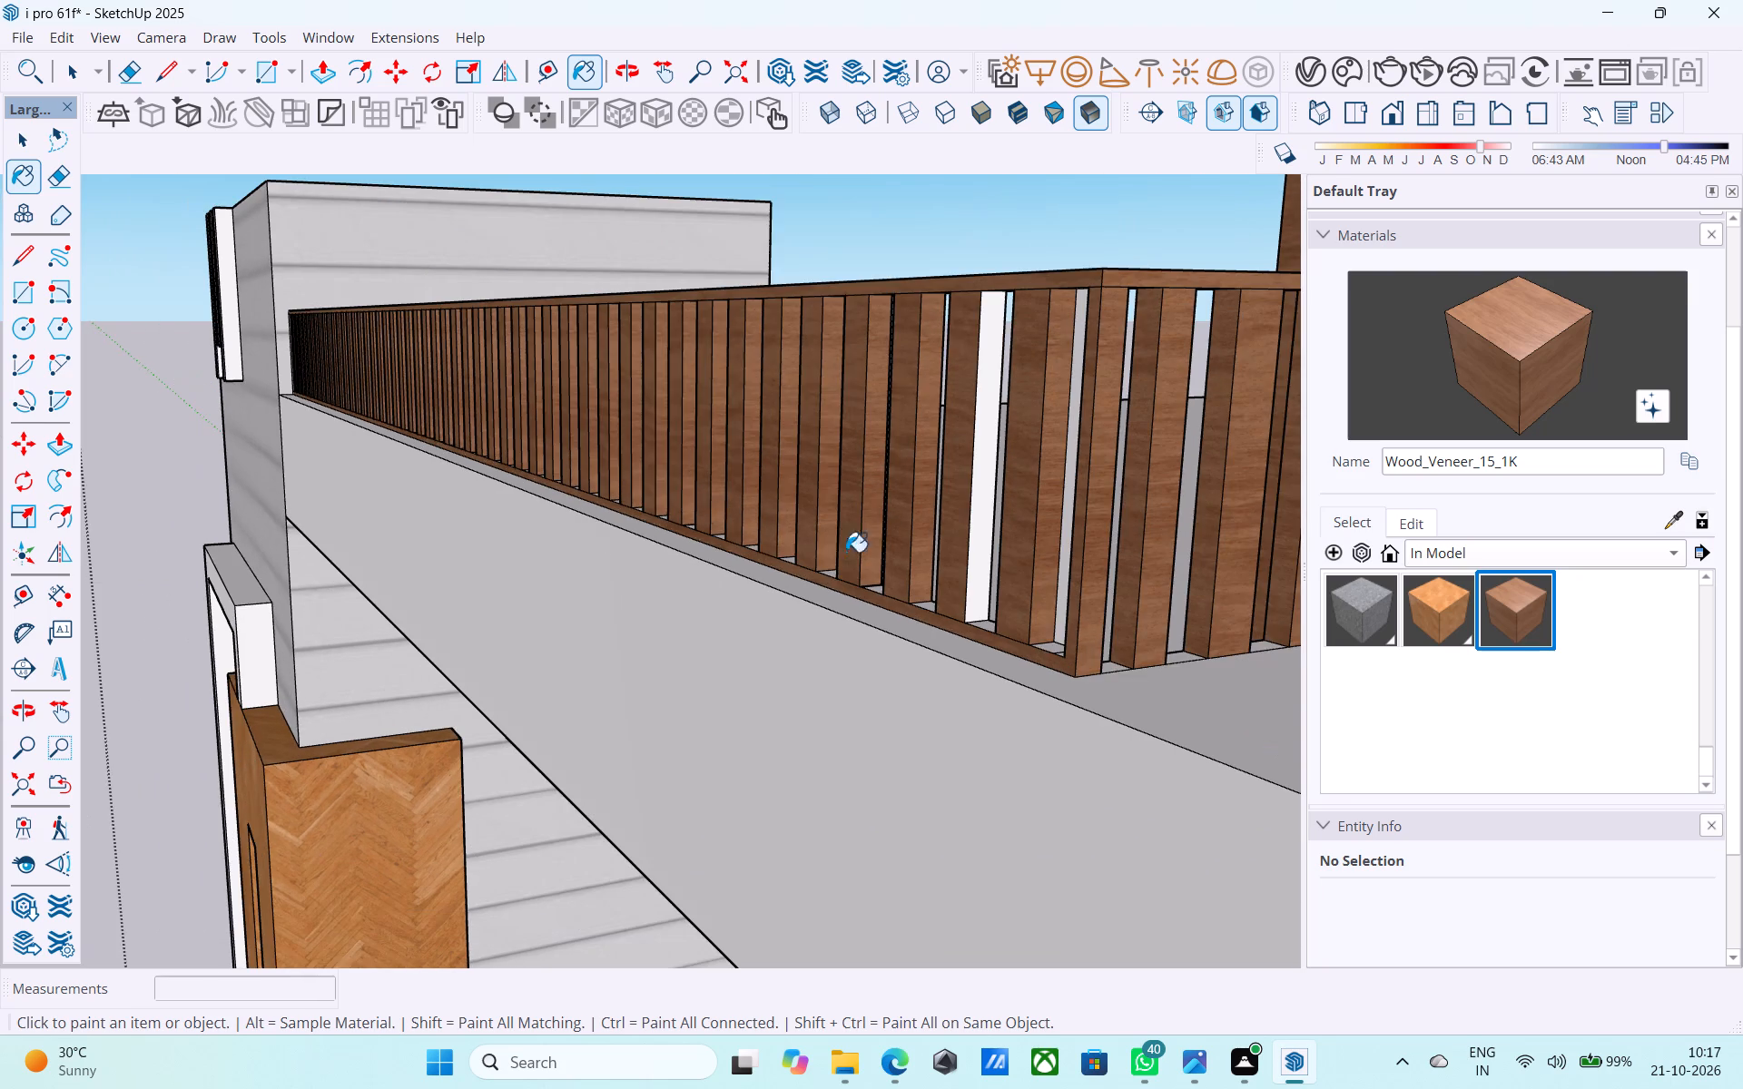
middle_click_drag(981, 516, 958, 518)
scroll(970, 525, "up", 4)
left_click(980, 523)
middle_click_drag(978, 532, 1492, 612)
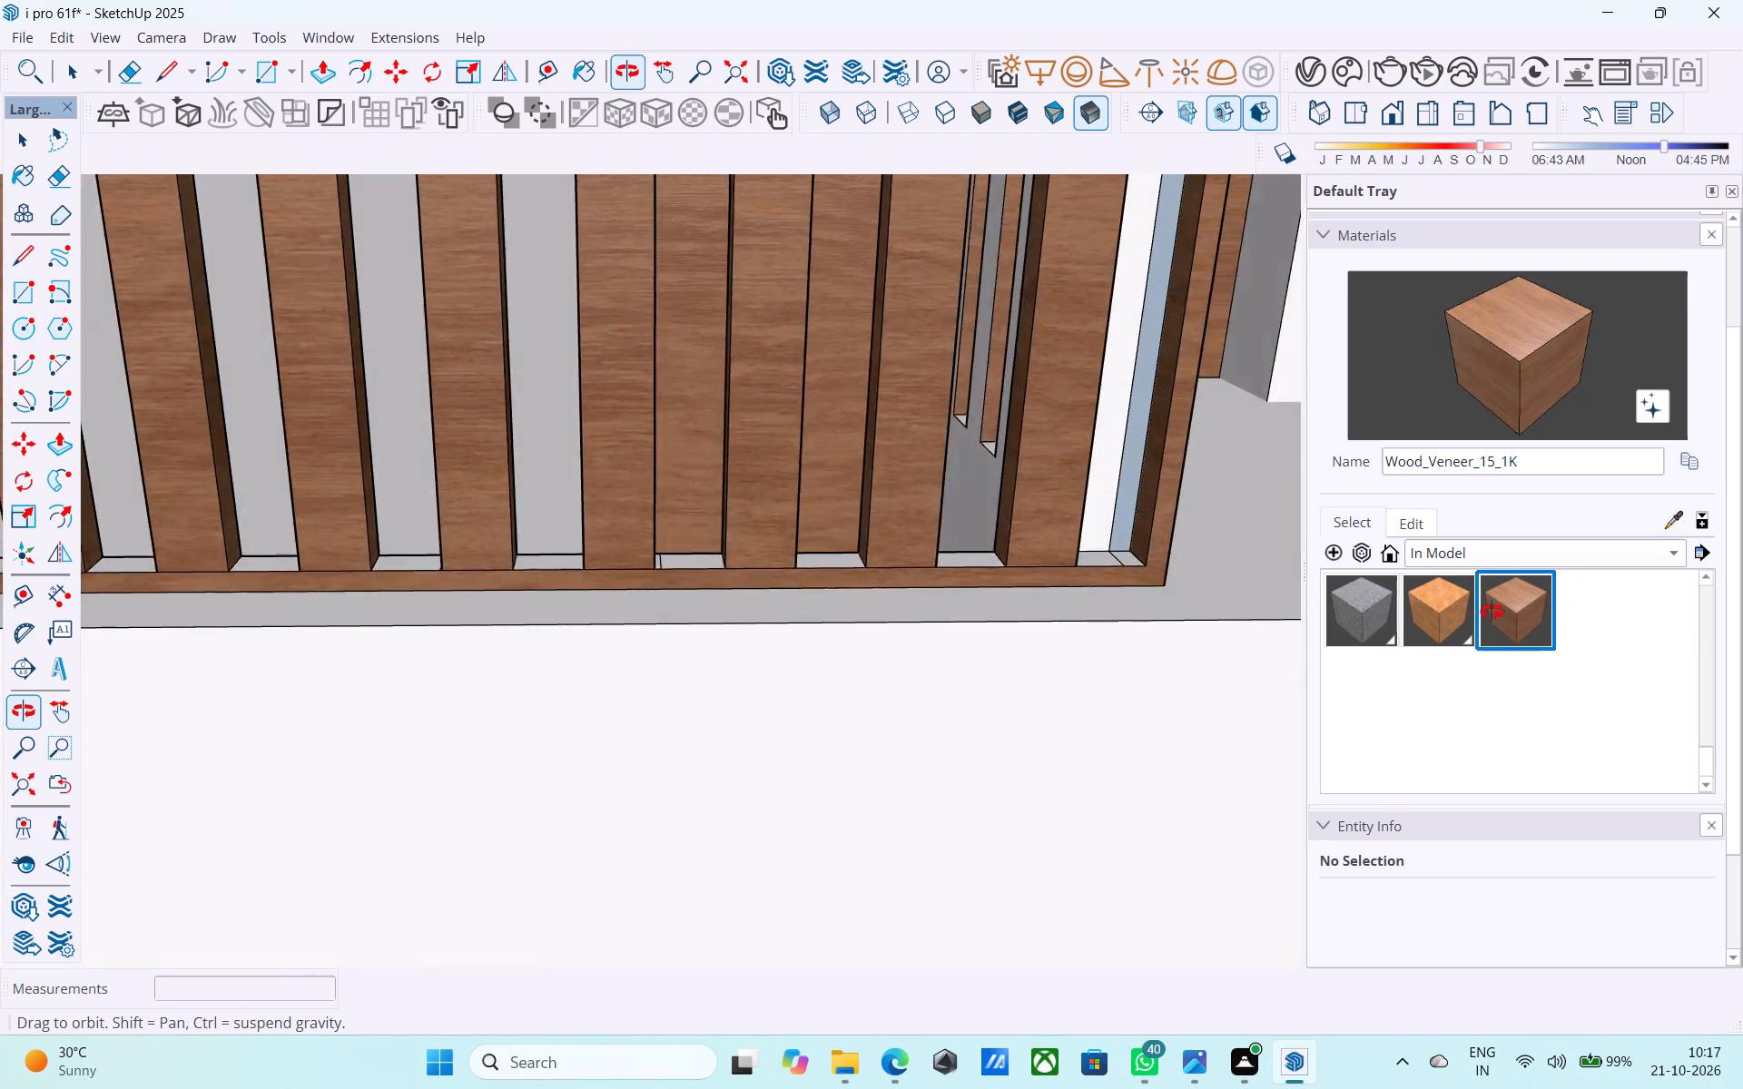
middle_click_drag(1492, 612, 1226, 567)
scroll(1242, 573, "up", 1)
left_click(1142, 531)
Paint the unpainted side faces at the corner and on the first slat of the railing's short side with Wood_Veneer_15_1K.
scroll(389, 574, "down", 2)
scroll(382, 575, "up", 1)
scroll(382, 575, "down", 2)
middle_click_drag(662, 562, 0, 508)
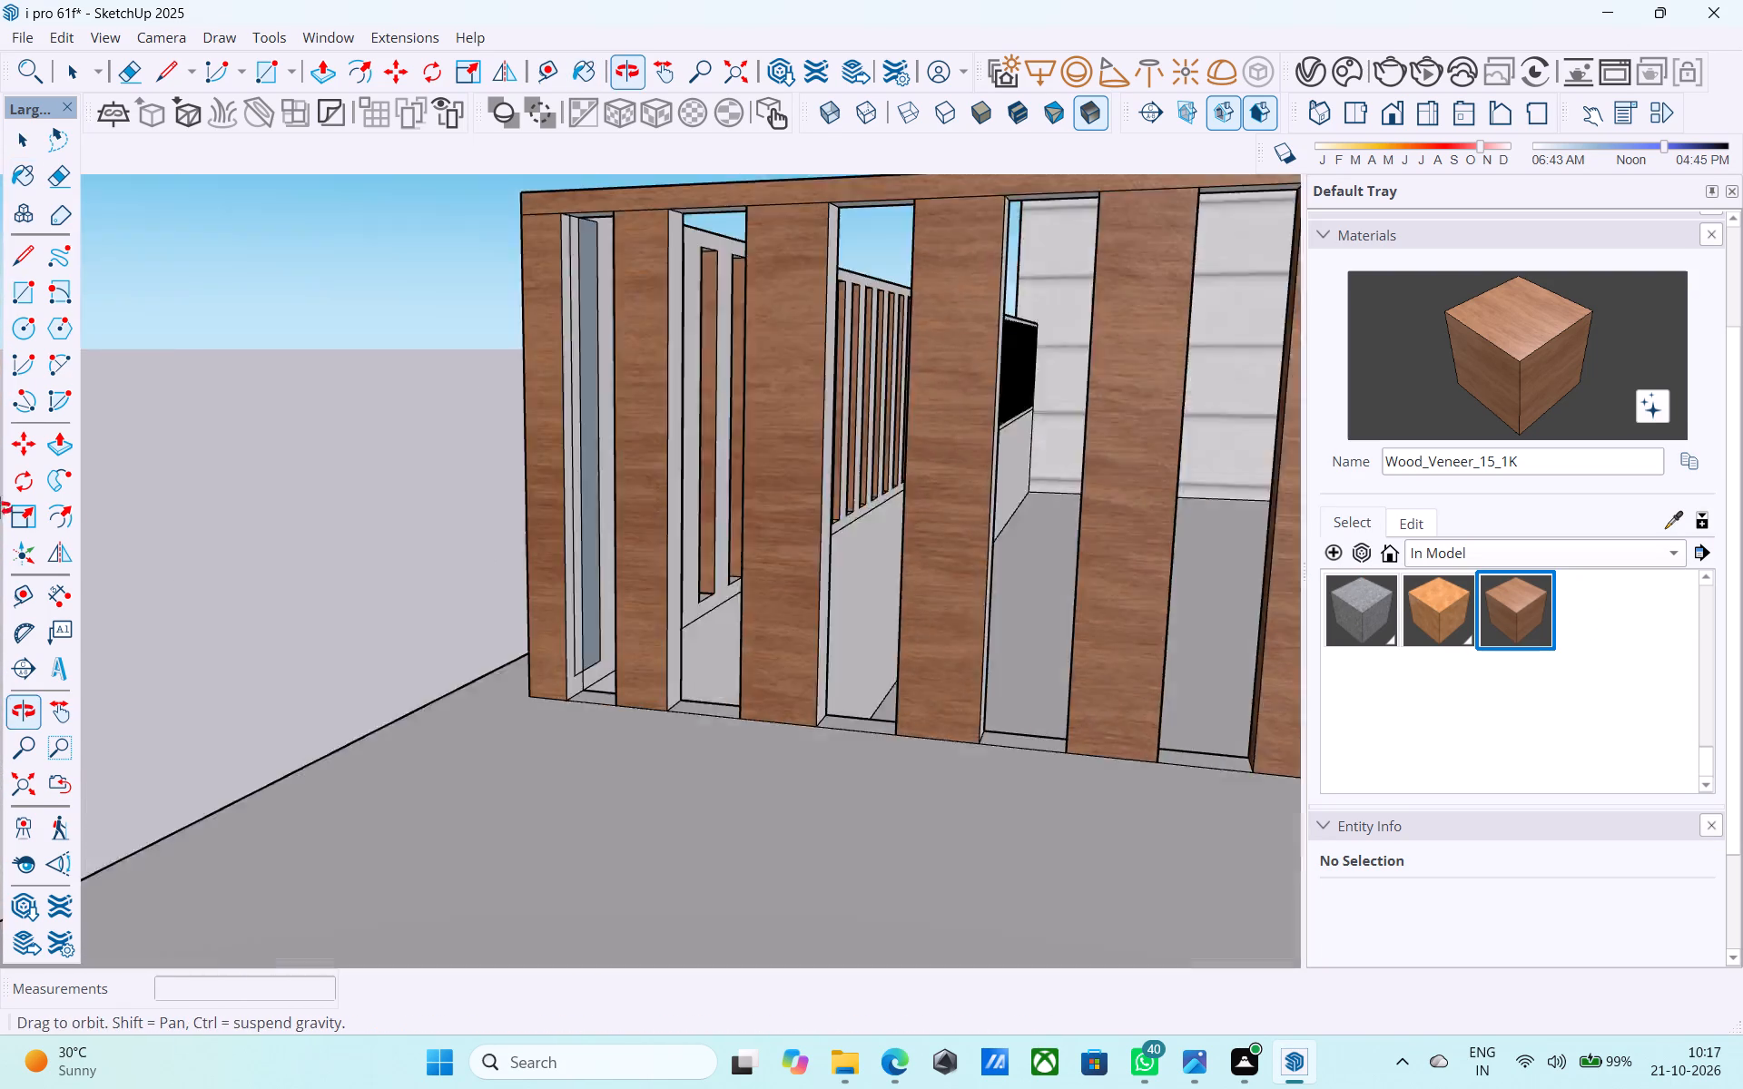
middle_click_drag(0, 508, 0, 502)
middle_click_drag(440, 526, 486, 577)
scroll(486, 577, "up", 5)
middle_click_drag(478, 554, 285, 535)
scroll(264, 525, "down", 5)
middle_click_drag(597, 537, 1210, 603)
scroll(1204, 604, "down", 19)
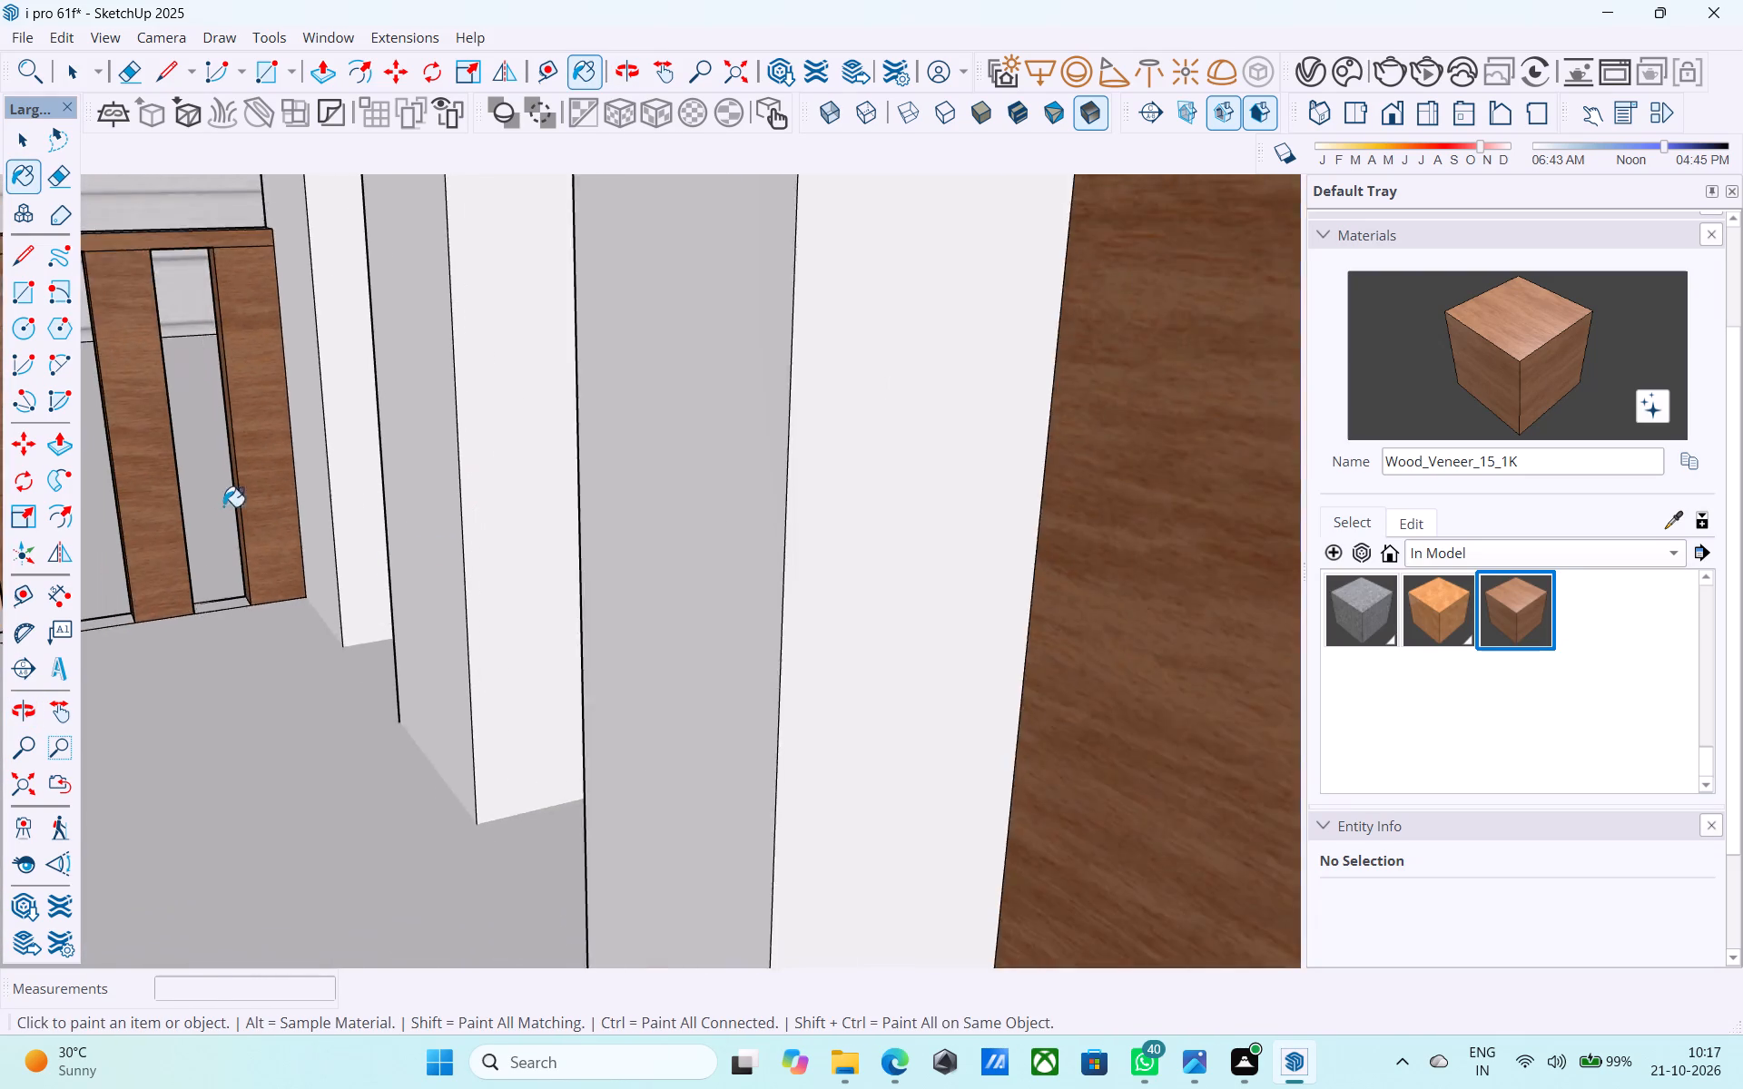
scroll(223, 506, "down", 1)
middle_click_drag(104, 495, 479, 594)
scroll(475, 596, "up", 4)
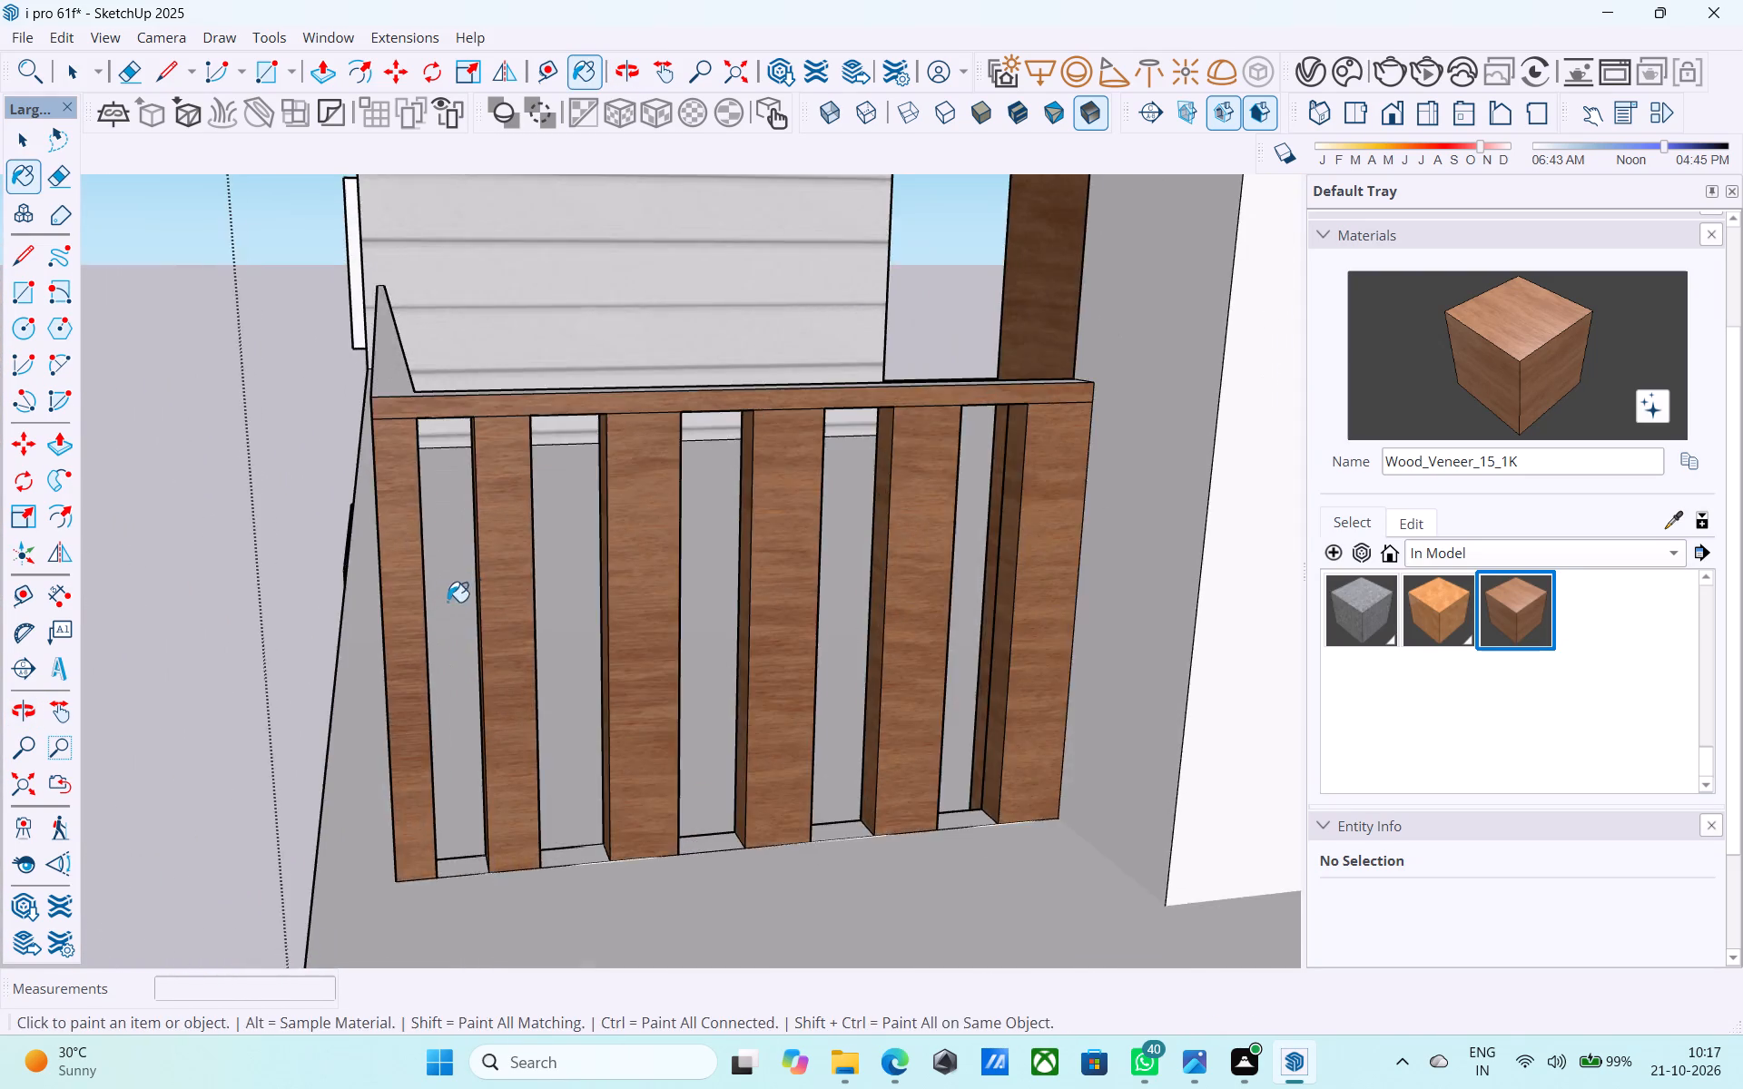
middle_click_drag(443, 605, 393, 601)
scroll(116, 575, "up", 8)
left_click(118, 572)
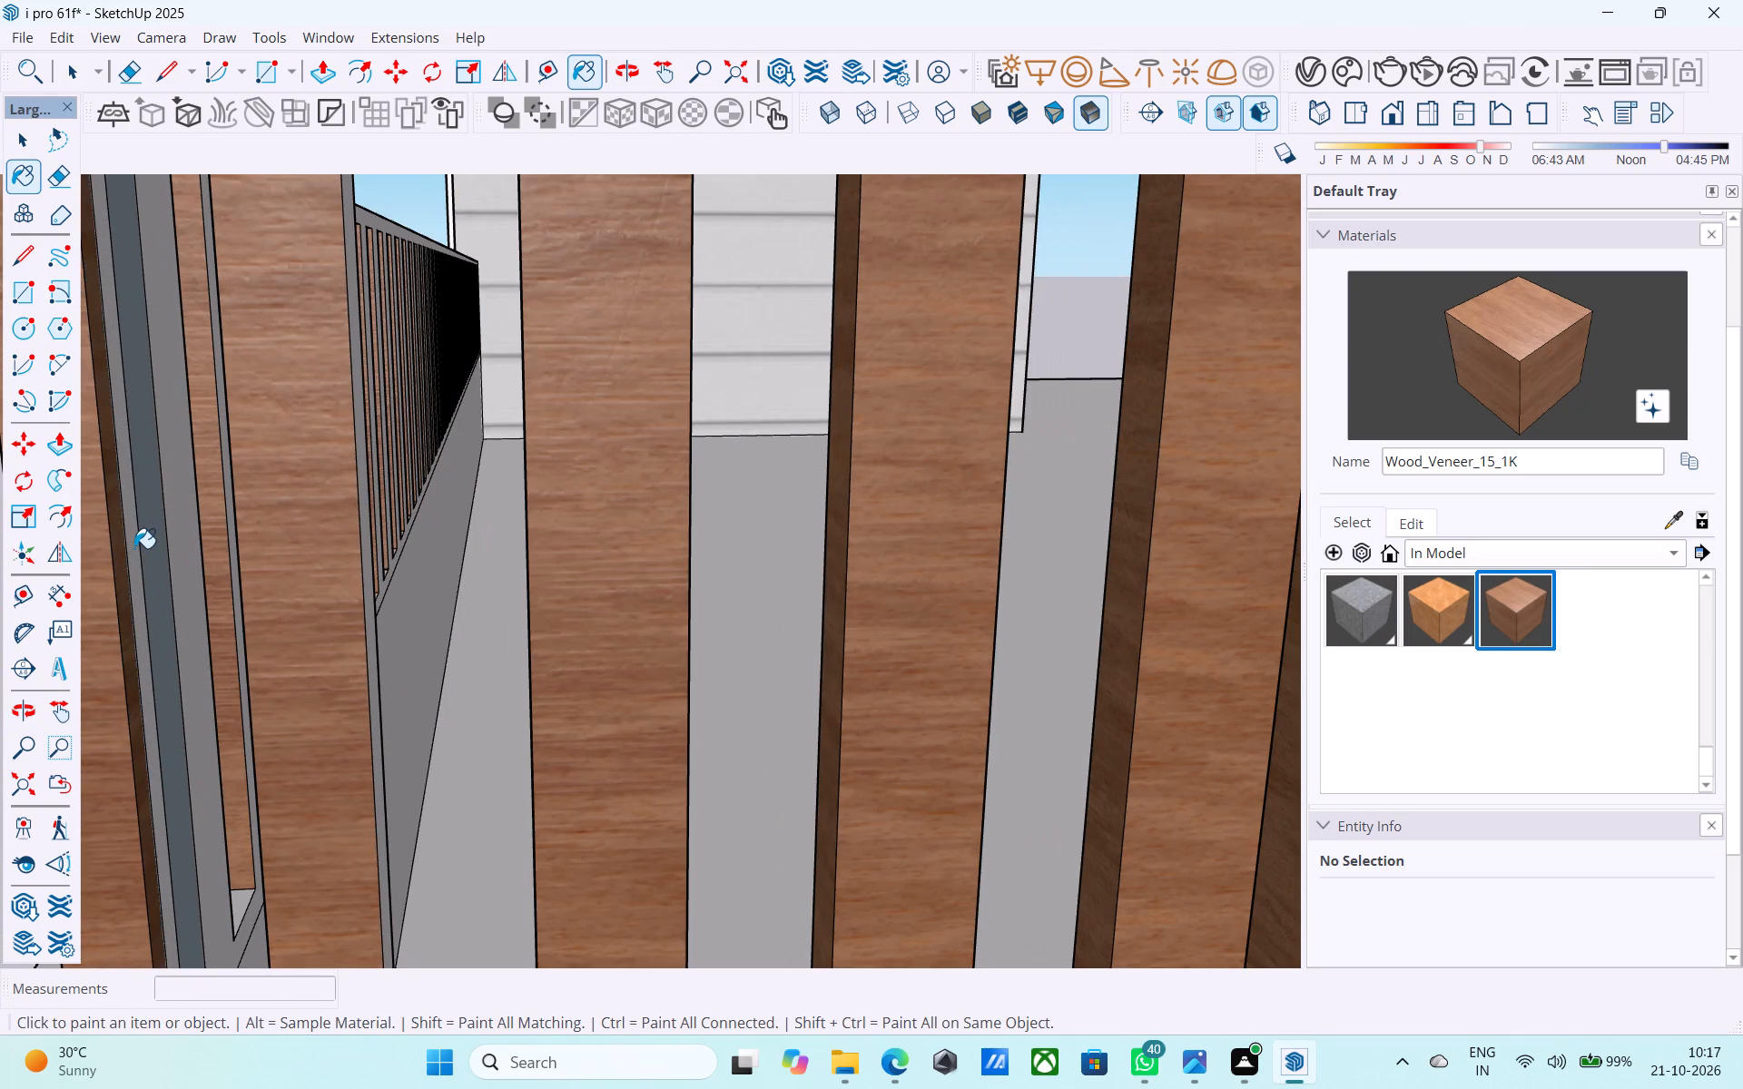
left_click(134, 547)
middle_click_drag(129, 545, 69, 511)
left_click(363, 510)
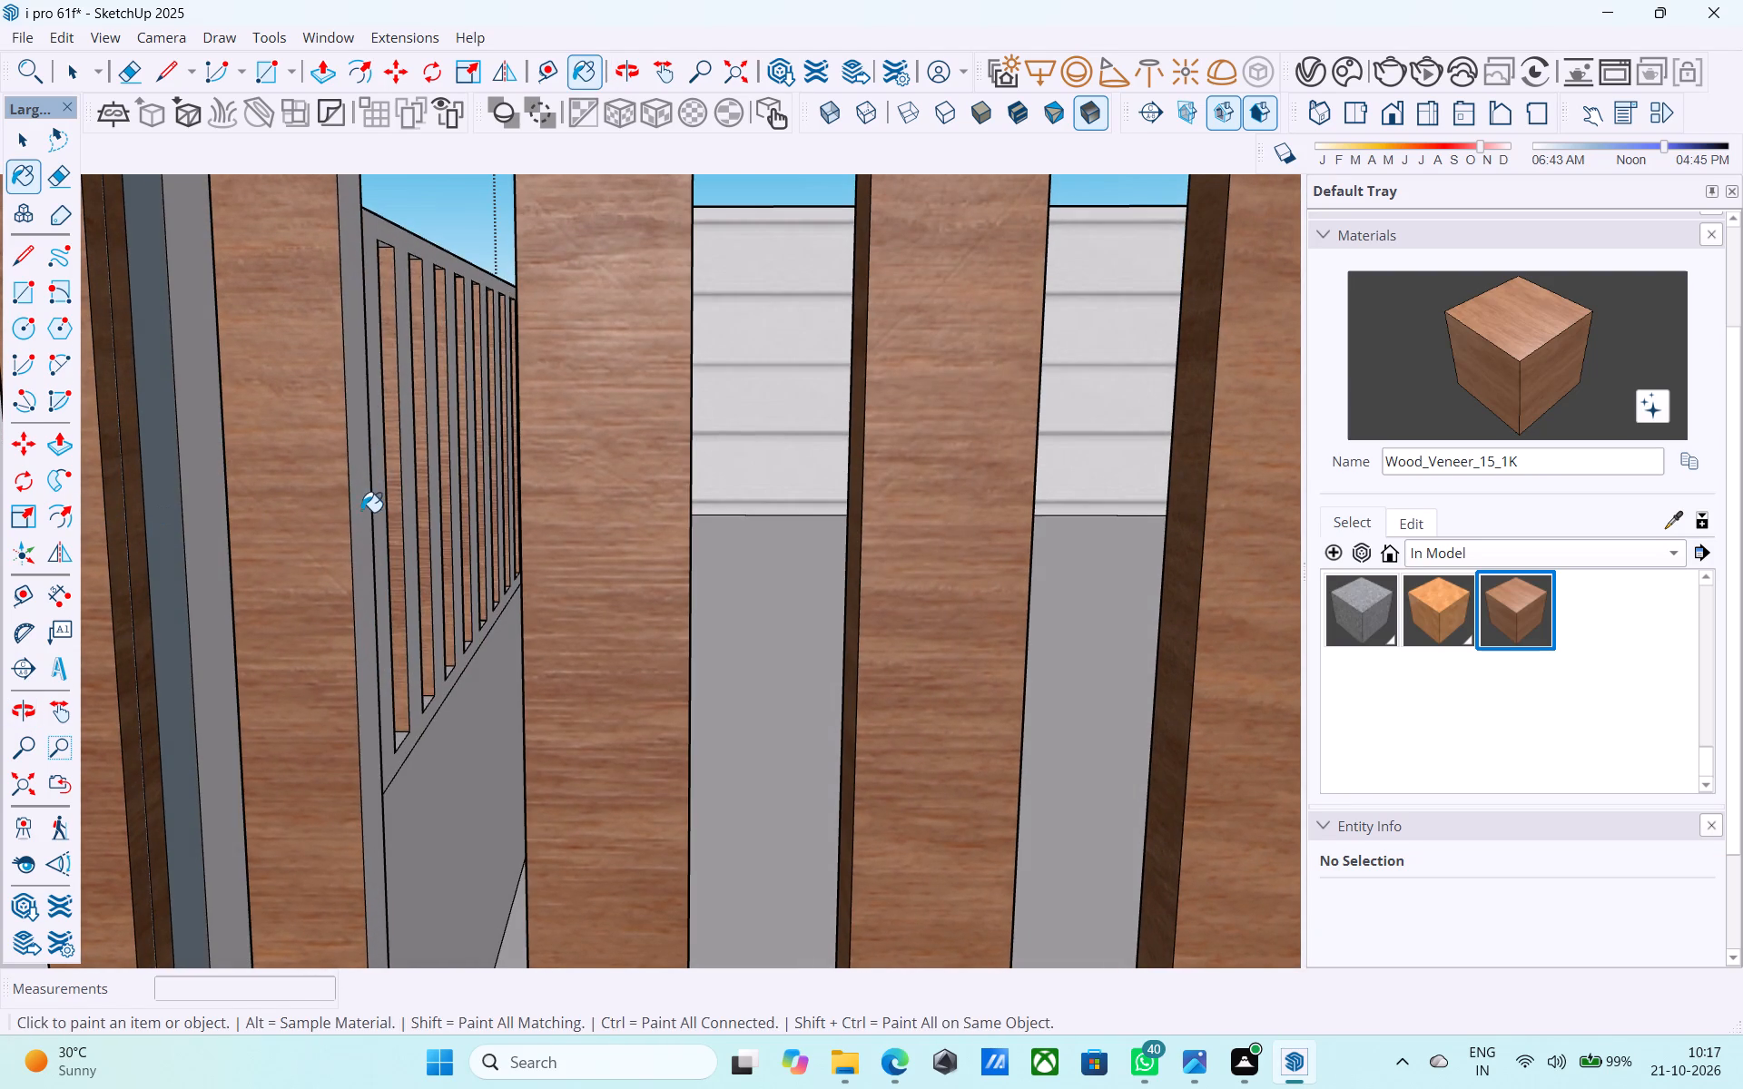
Paint the grey side faces of the remaining slats on the railing's short side with Wood_Veneer_15_1K.
middle_click_drag(379, 521, 306, 528)
left_click(526, 539)
middle_click_drag(469, 538, 416, 539)
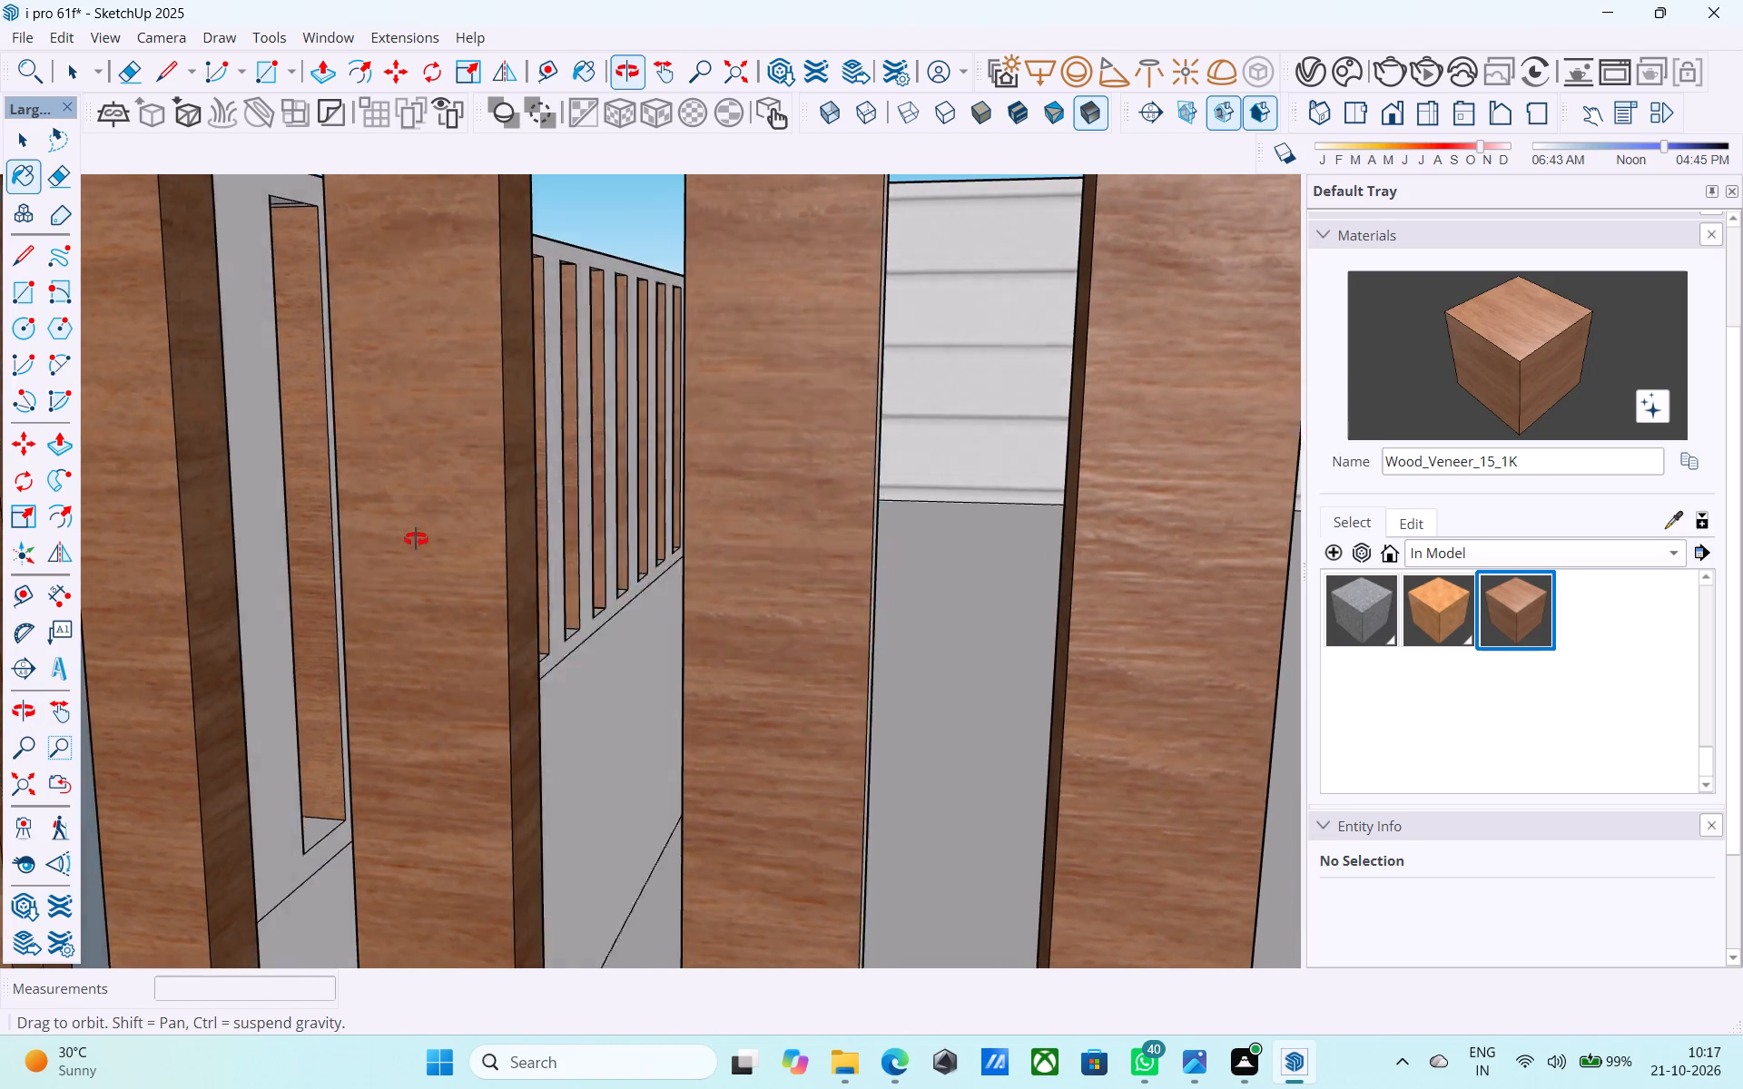
middle_click_drag(416, 539, 277, 552)
left_click(874, 539)
middle_click_drag(474, 499, 499, 506)
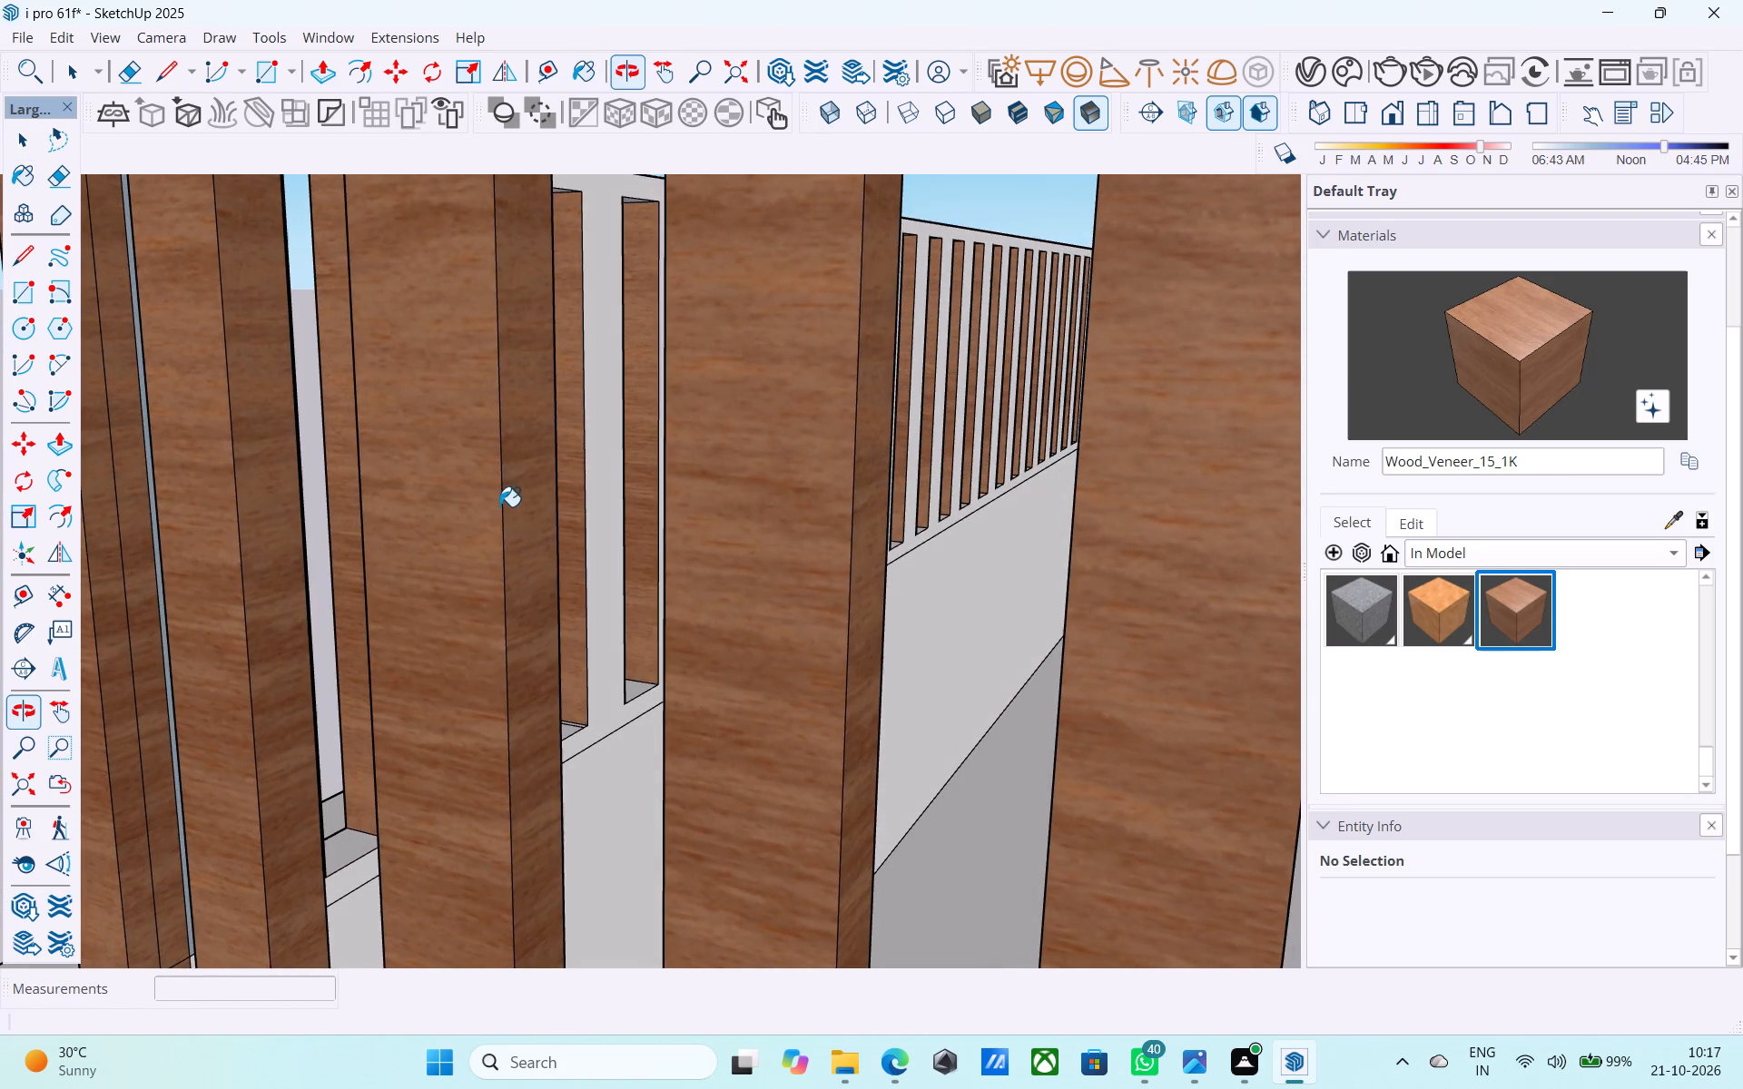
middle_click_drag(499, 506, 498, 506)
middle_click_drag(921, 603, 789, 589)
left_click(656, 573)
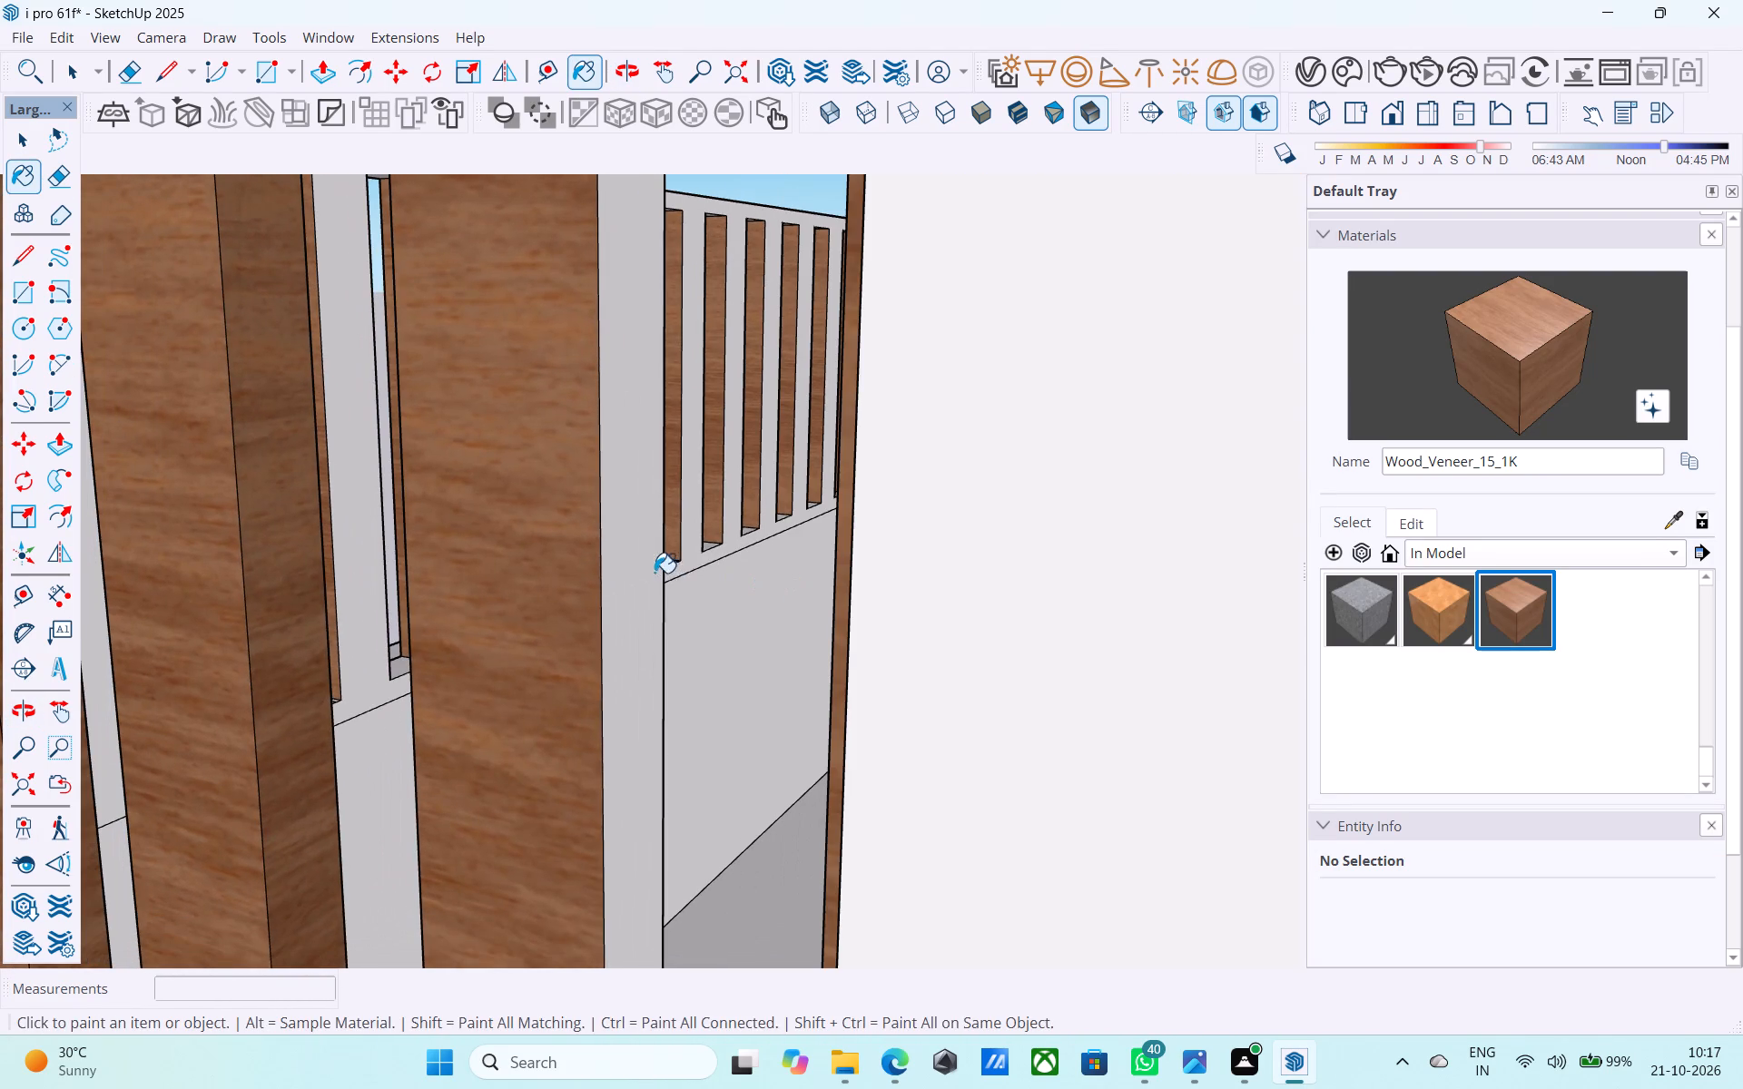
Paint the upper face of the railing's top rail with Wood_Veneer_15_1K.
middle_click_drag(655, 574, 1137, 602)
scroll(1152, 605, "down", 11)
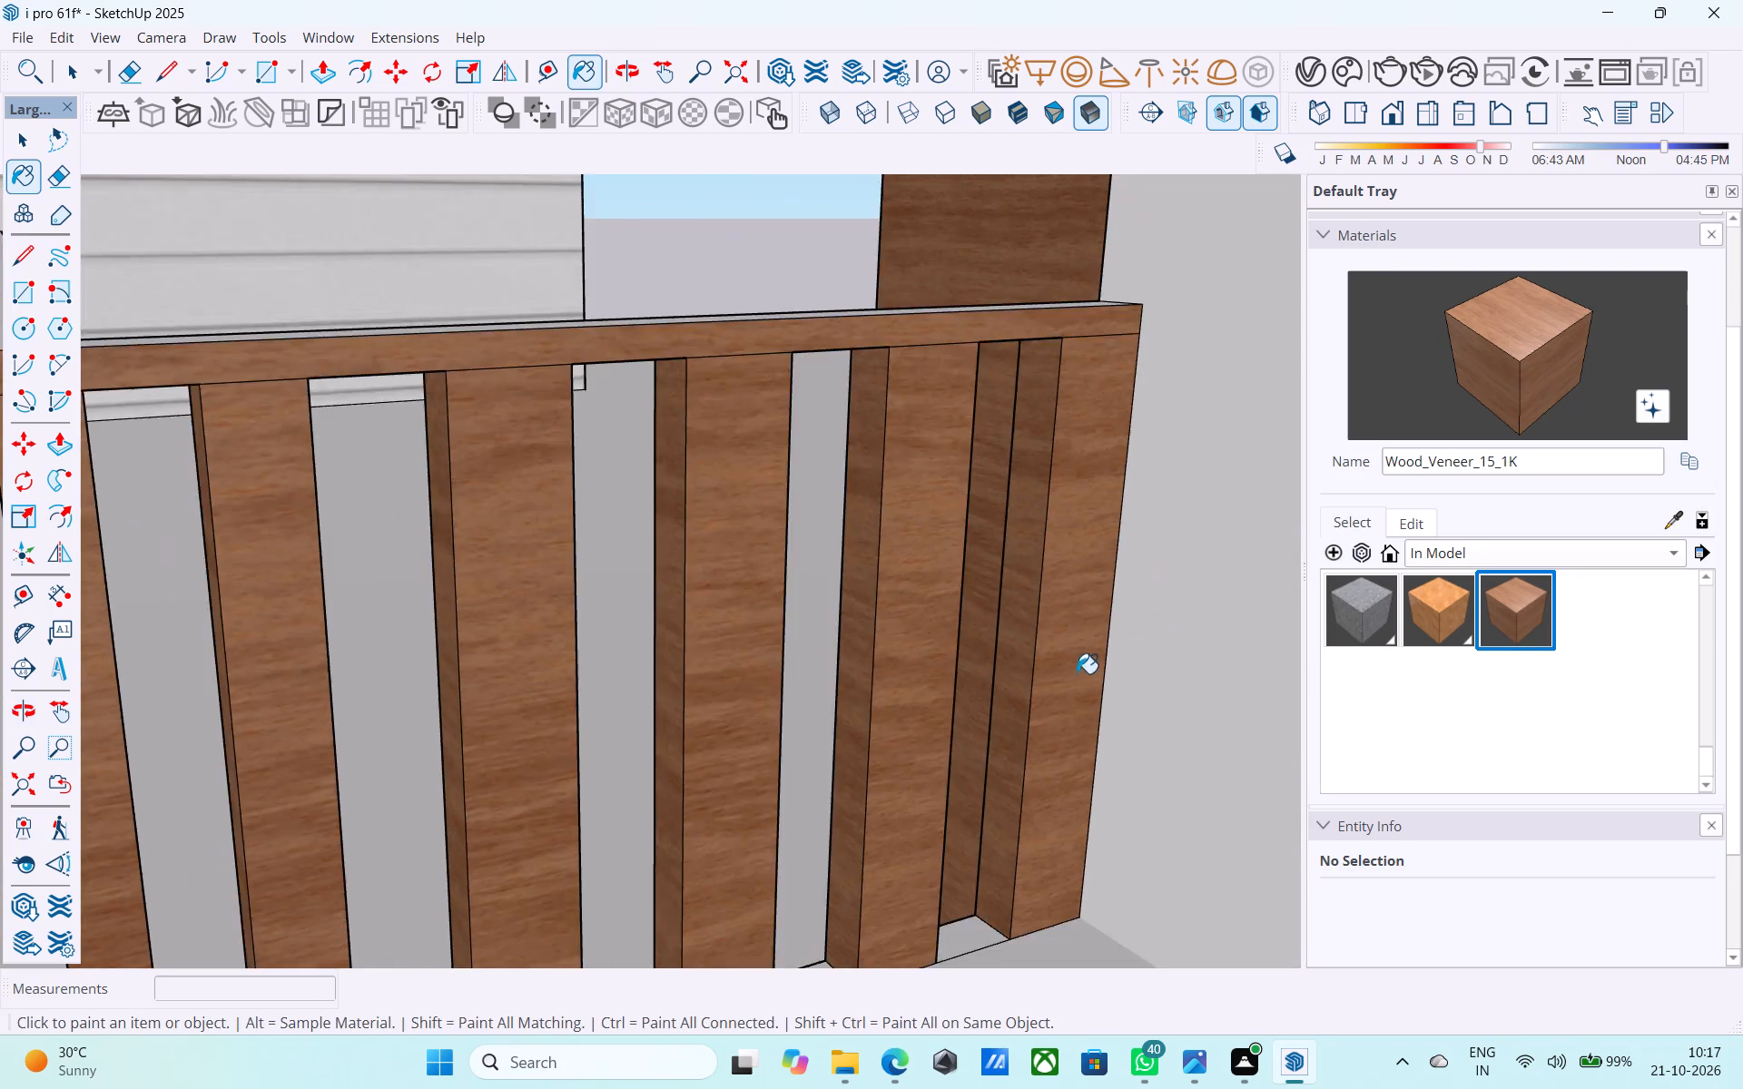
scroll(1077, 673, "down", 5)
middle_click_drag(1017, 686, 1486, 965)
left_click(700, 623)
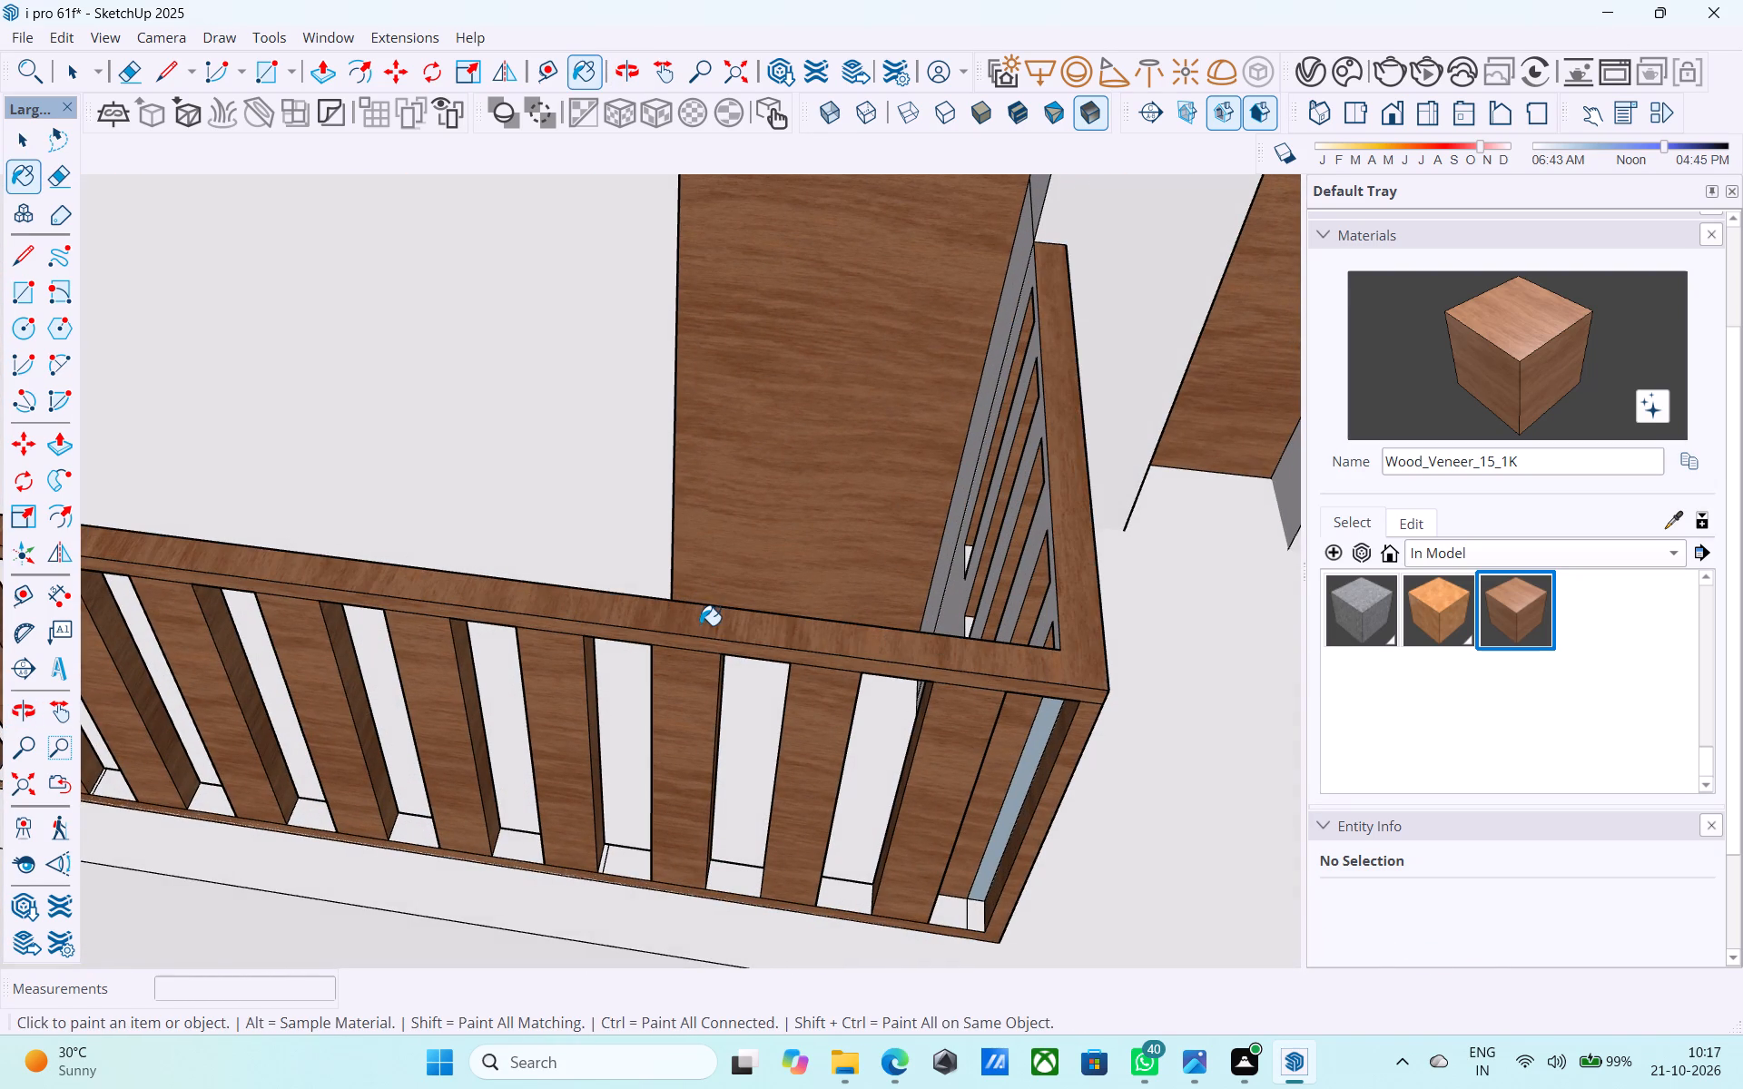
Erase the stray horizontal edge on the wall beside the inner end of the short railing.
middle_click_drag(699, 620, 1310, 736)
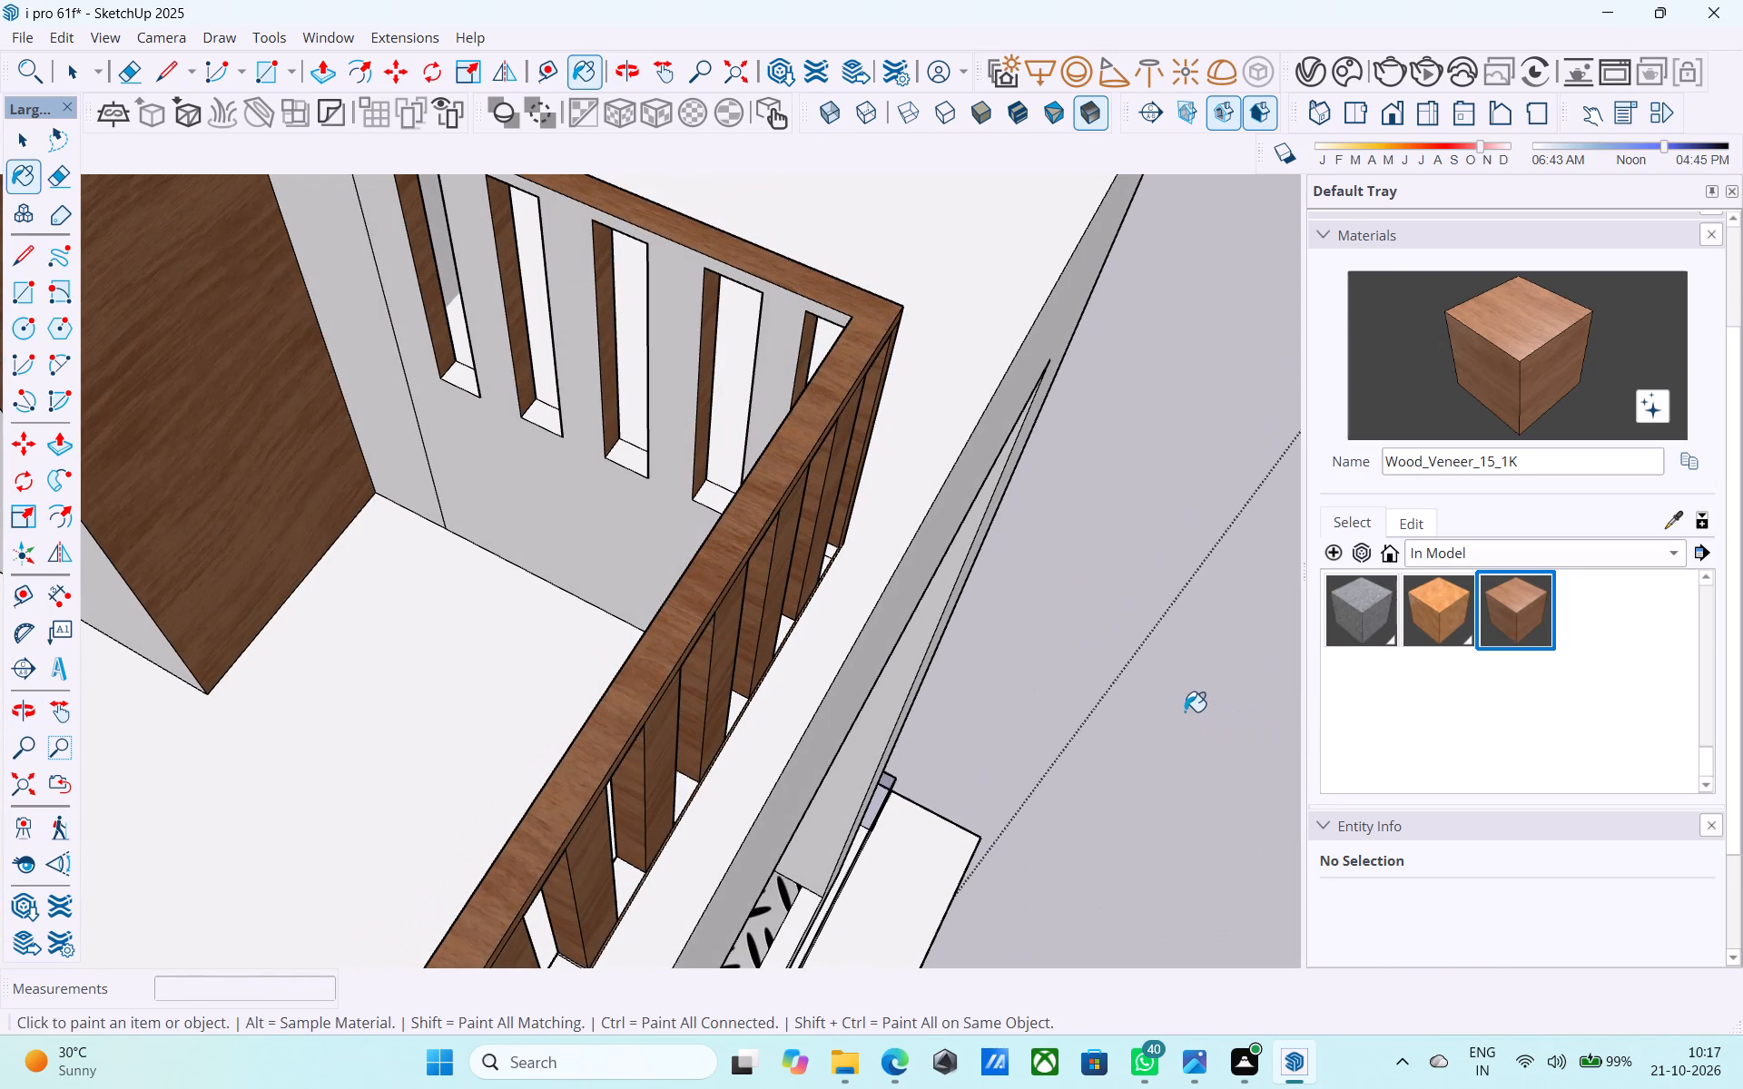
middle_click_drag(1155, 694, 1441, 616)
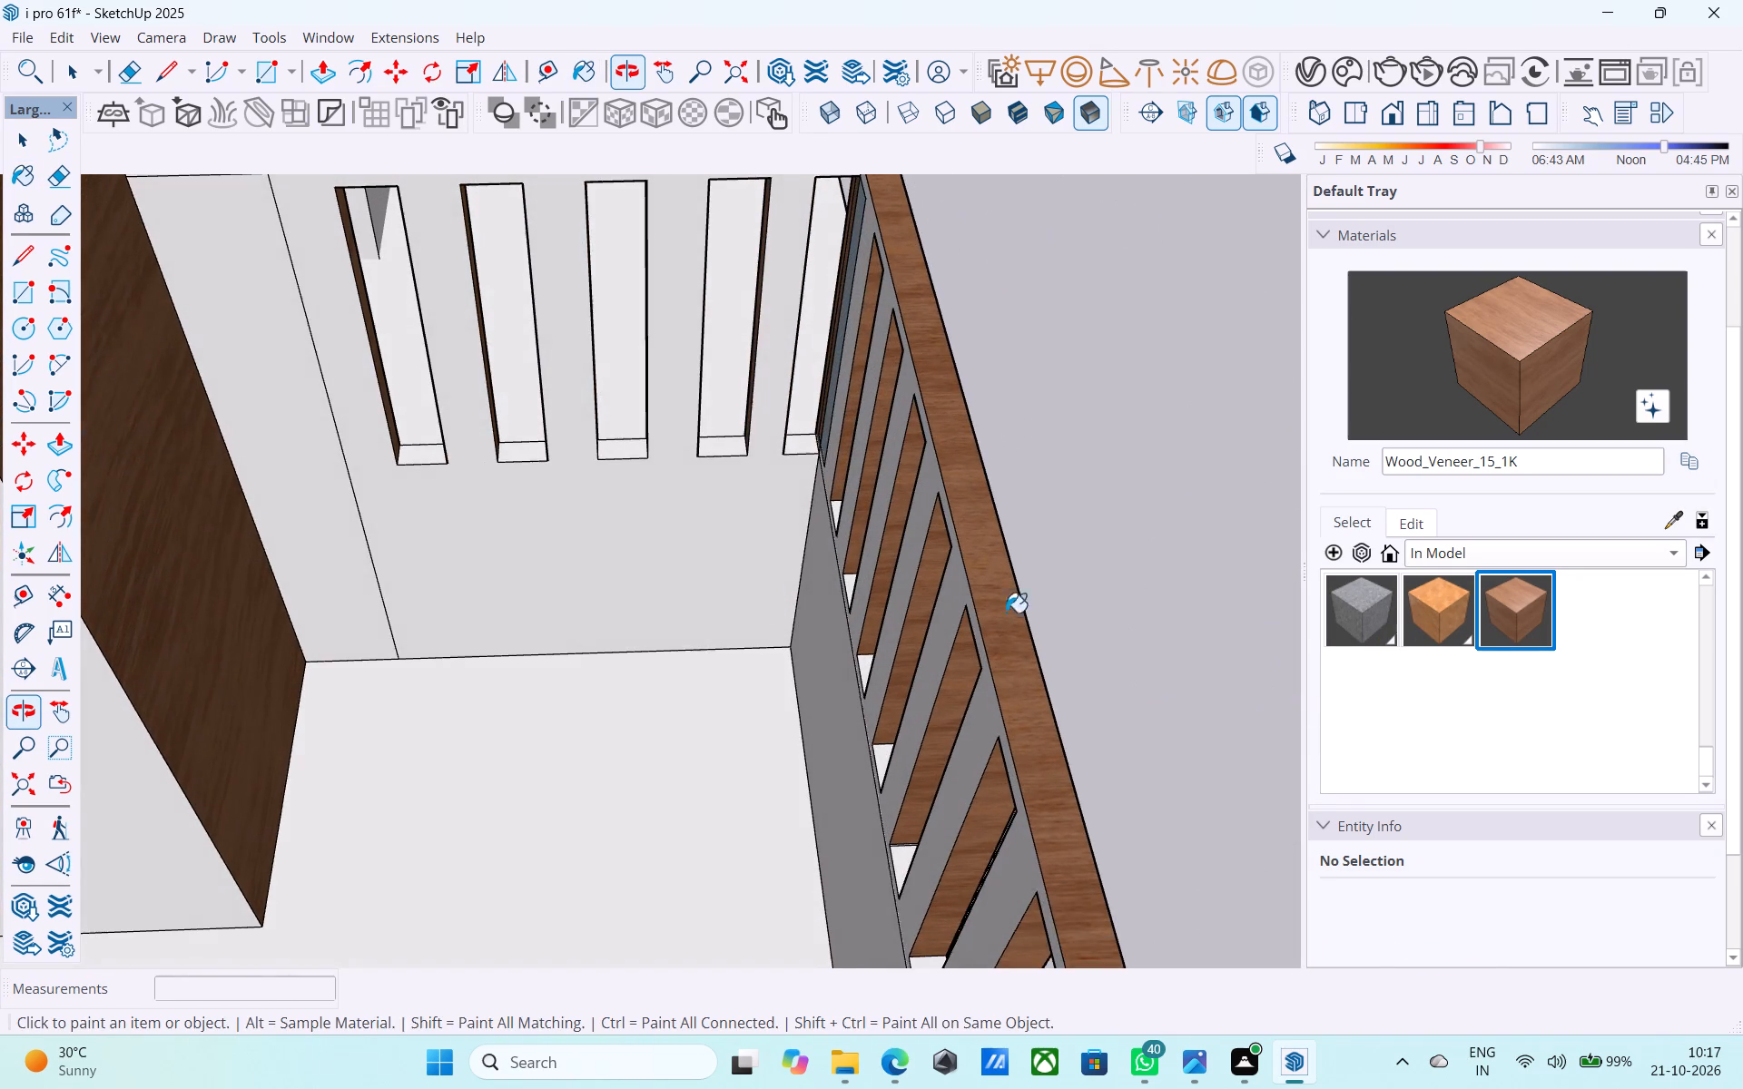
scroll(671, 609, "up", 1)
scroll(667, 612, "down", 2)
middle_click_drag(667, 612, 686, 715)
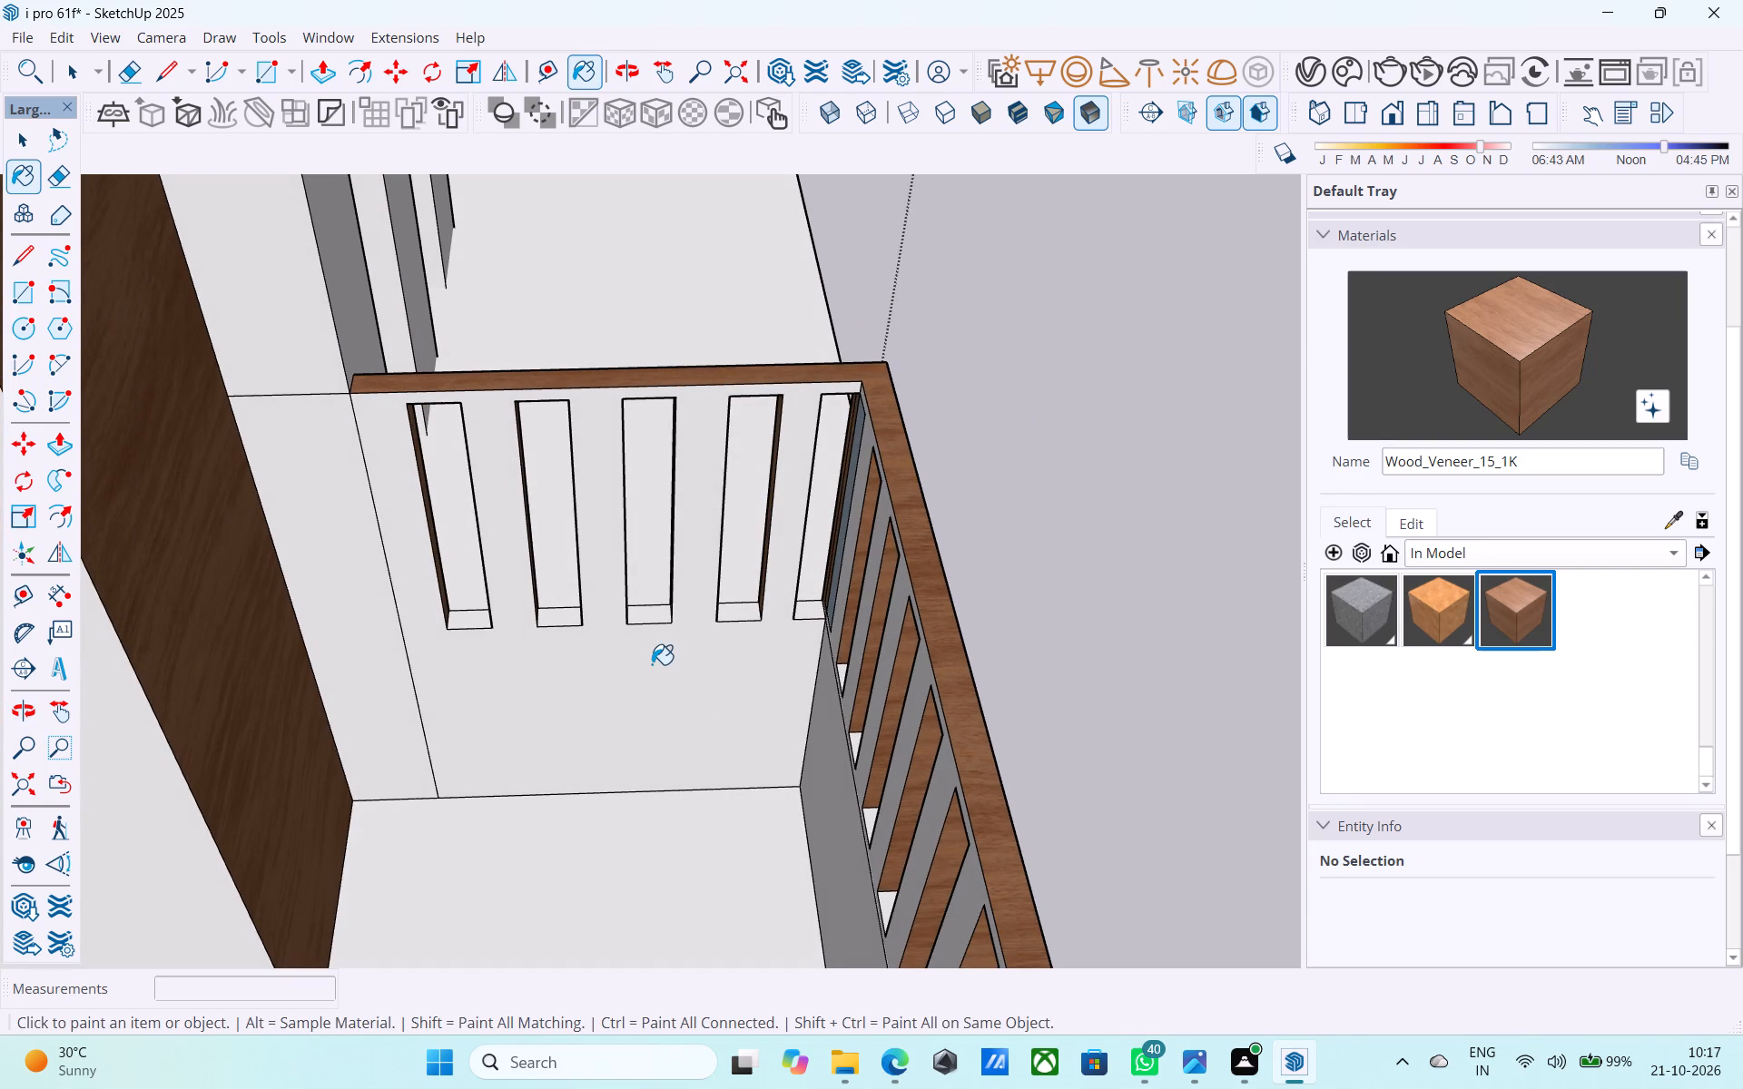
key("e")
left_click_drag(277, 389, 280, 400)
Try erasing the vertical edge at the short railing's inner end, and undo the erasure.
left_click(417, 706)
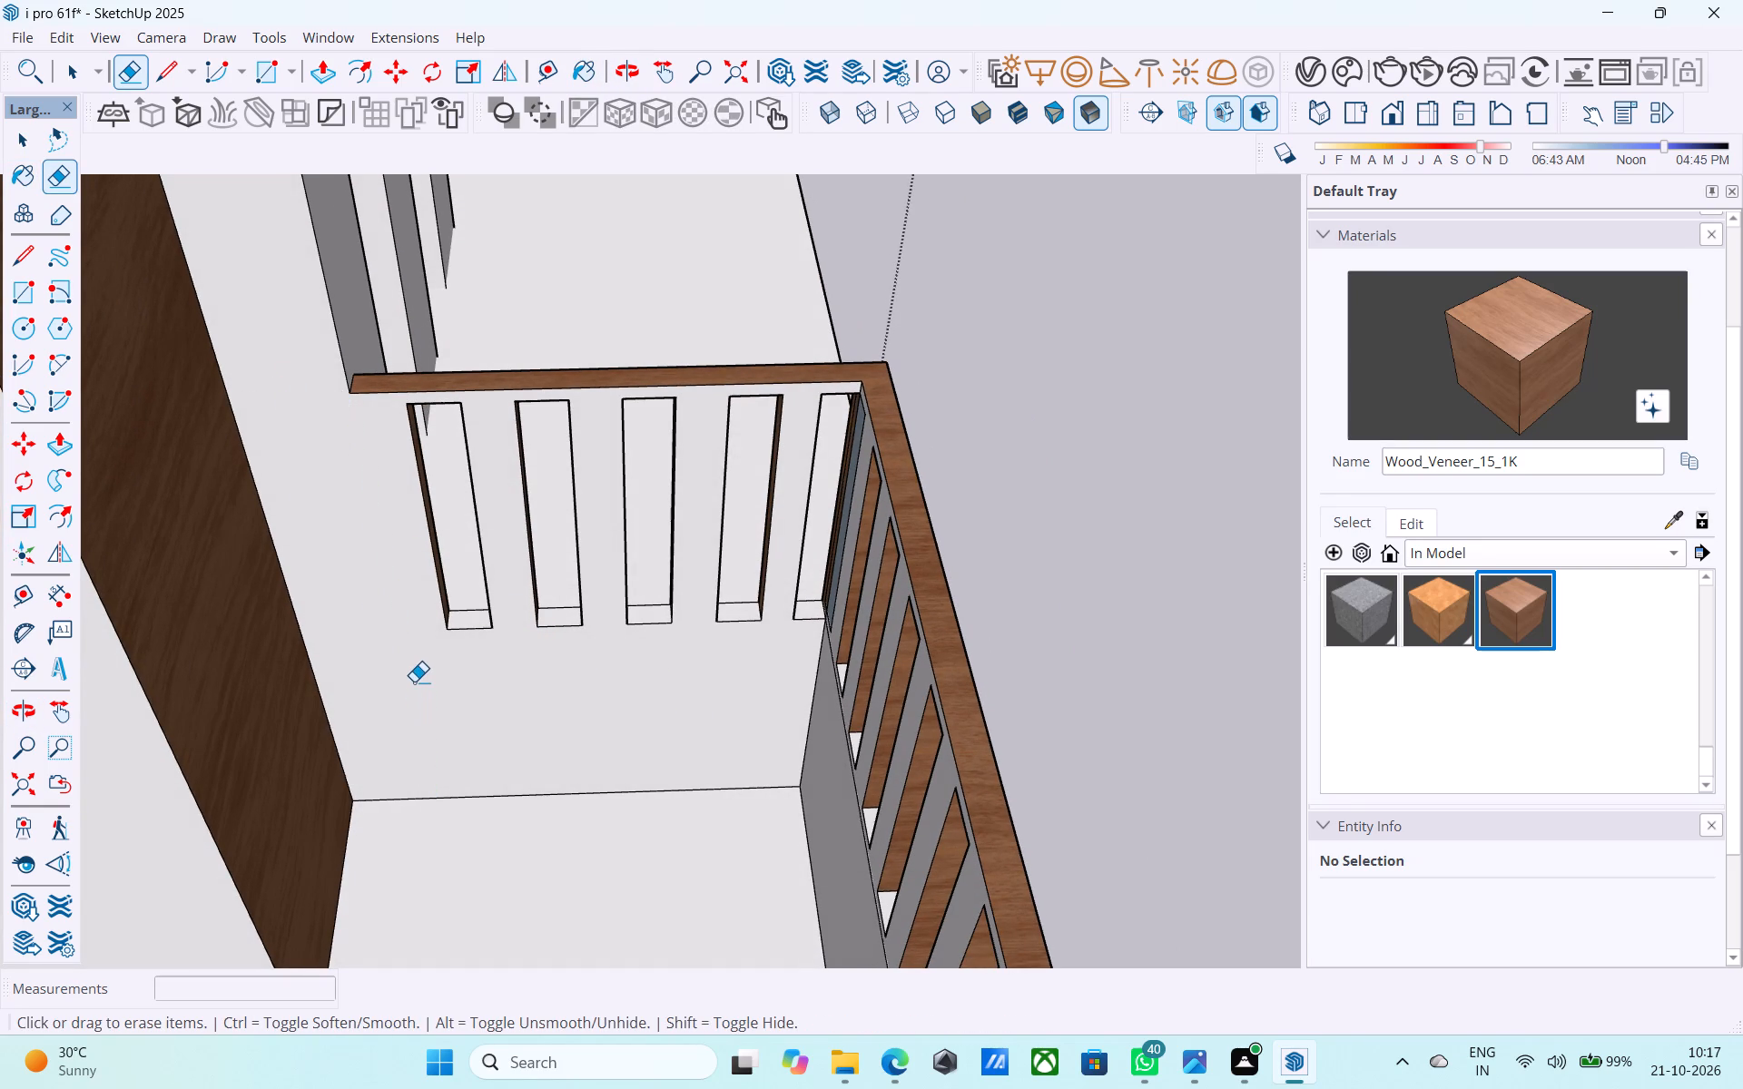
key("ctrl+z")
Draw a line along the base of the short railing's openings, from the inner wall's vertical edge to the corner.
key("l")
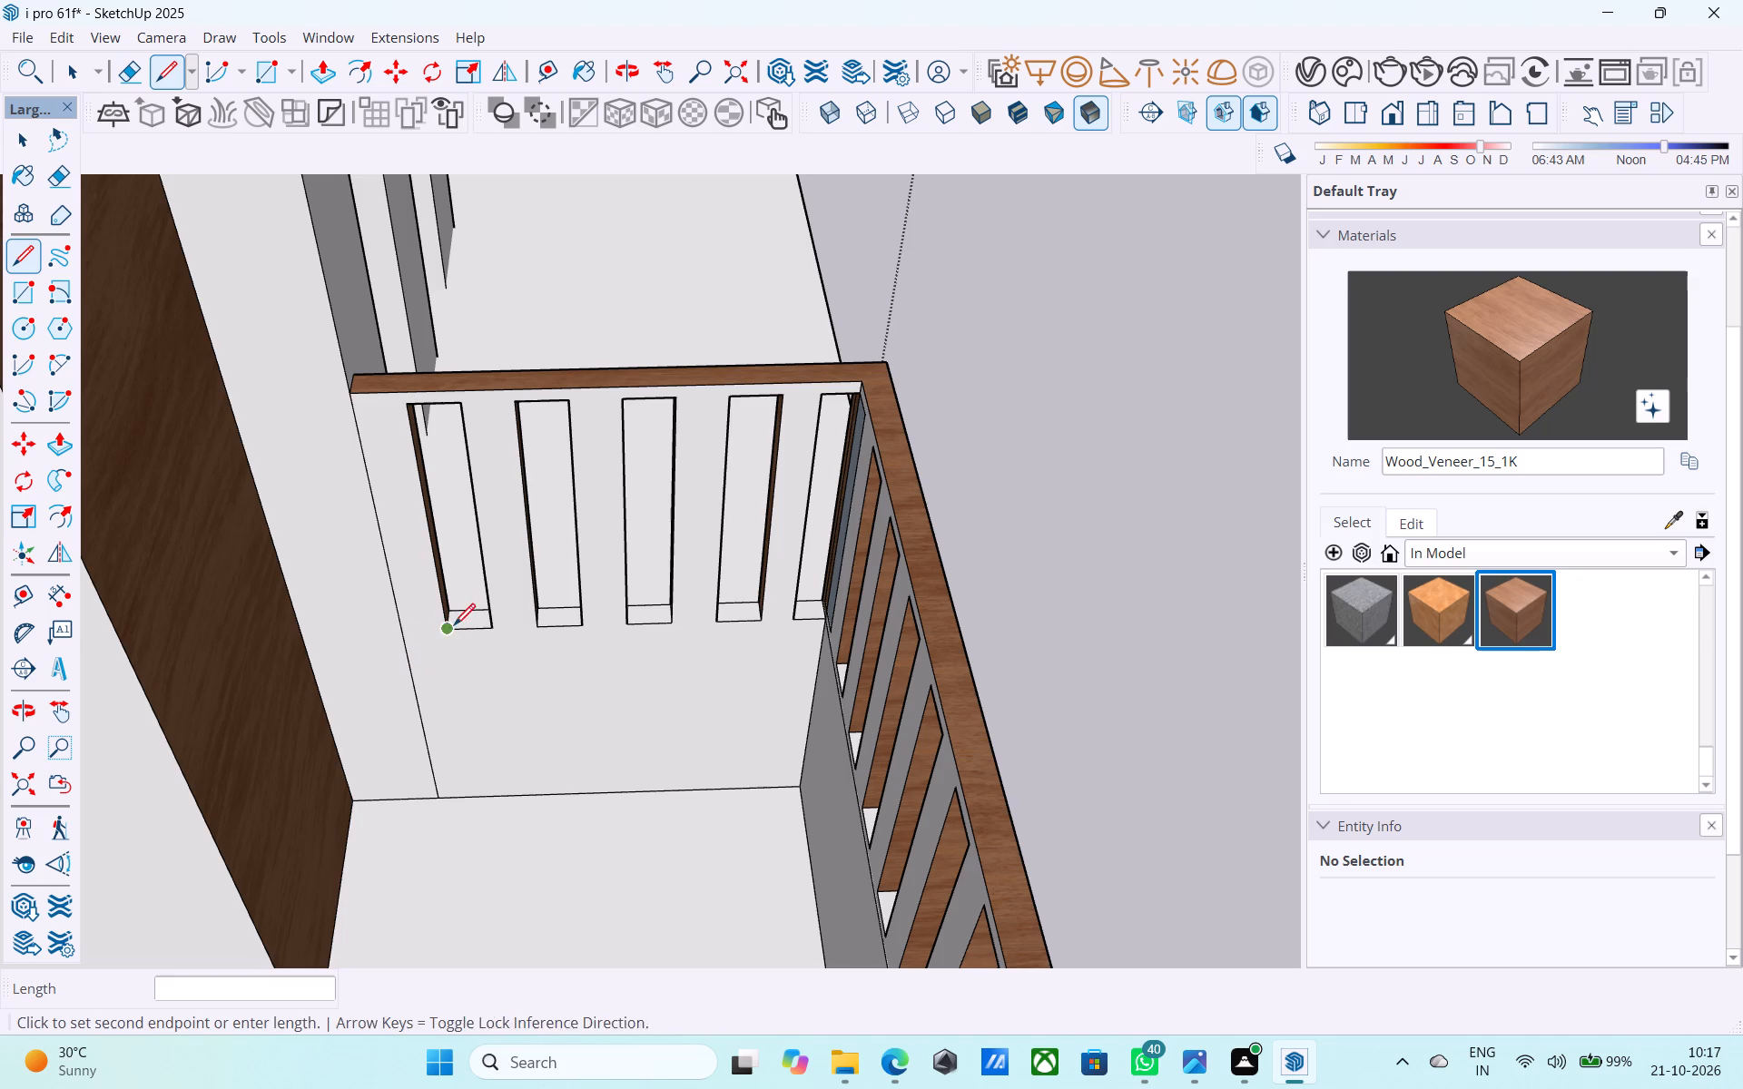
left_click(454, 627)
left_click(407, 629)
left_click(402, 632)
middle_click_drag(437, 644, 496, 611)
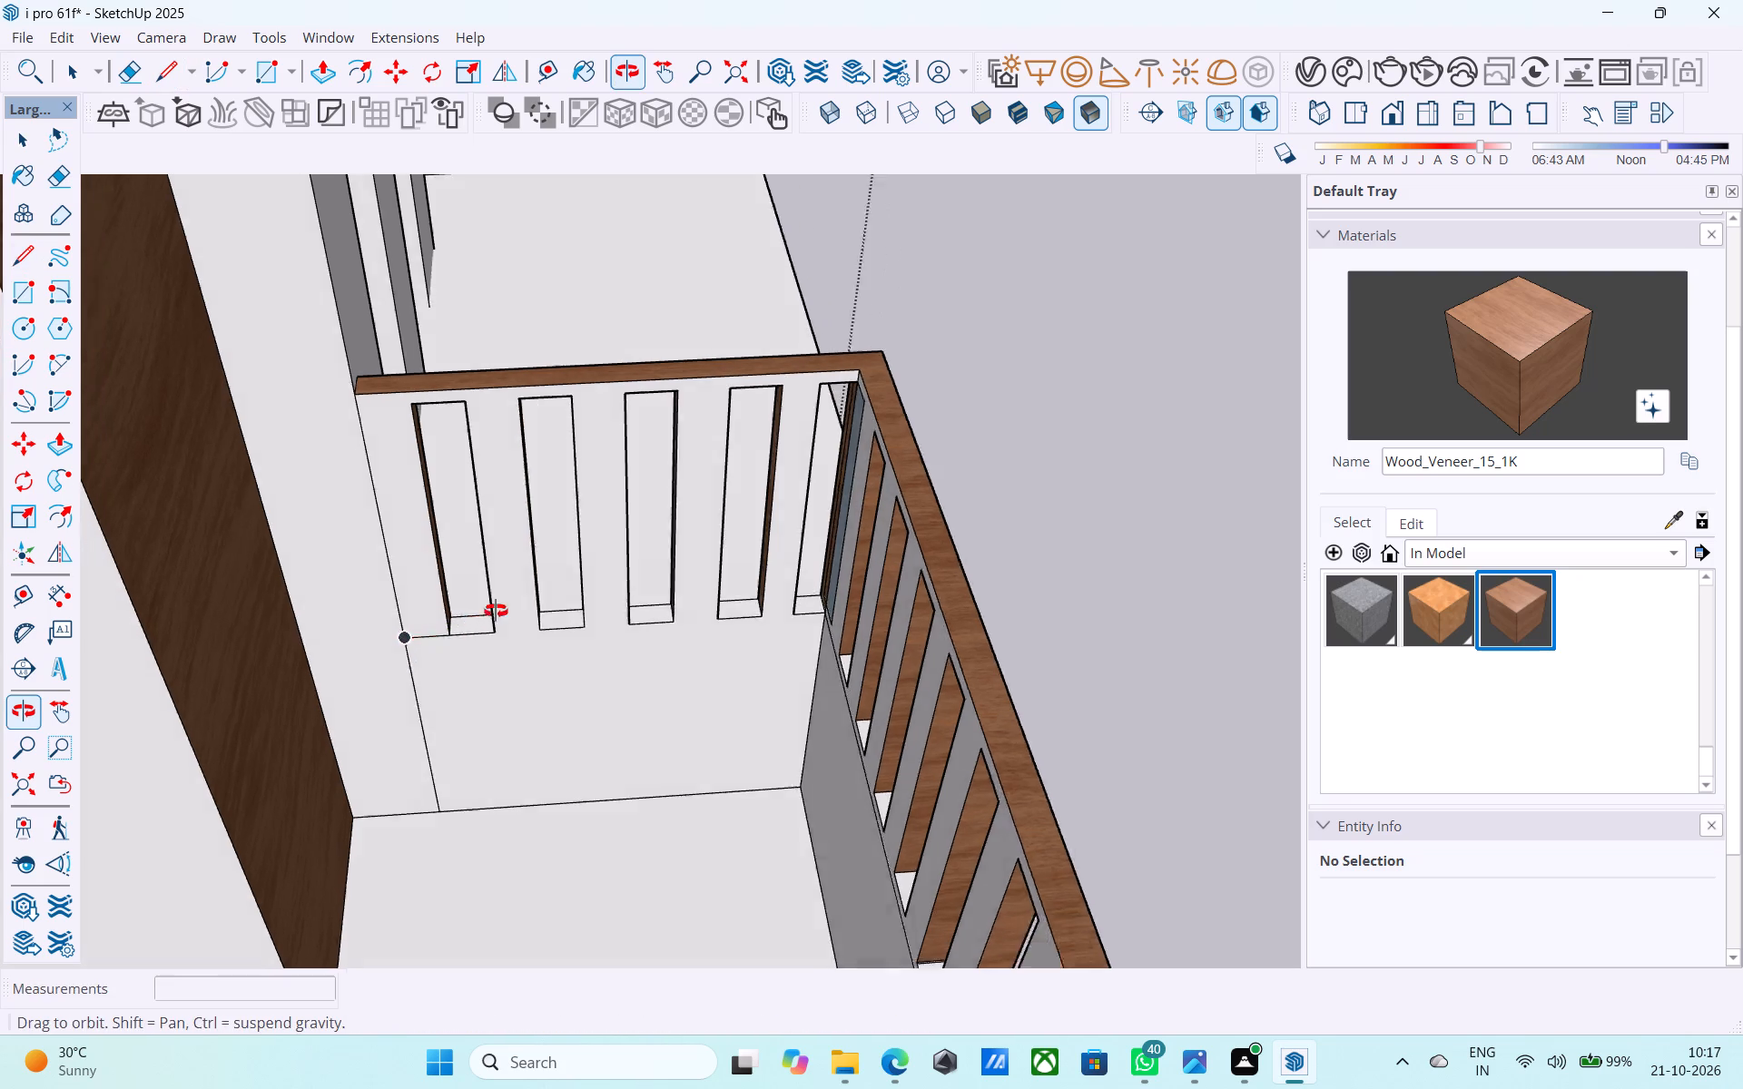
middle_click_drag(496, 611, 588, 587)
left_click(808, 590)
scroll(806, 597, "down", 5)
middle_click_drag(806, 597, 812, 551)
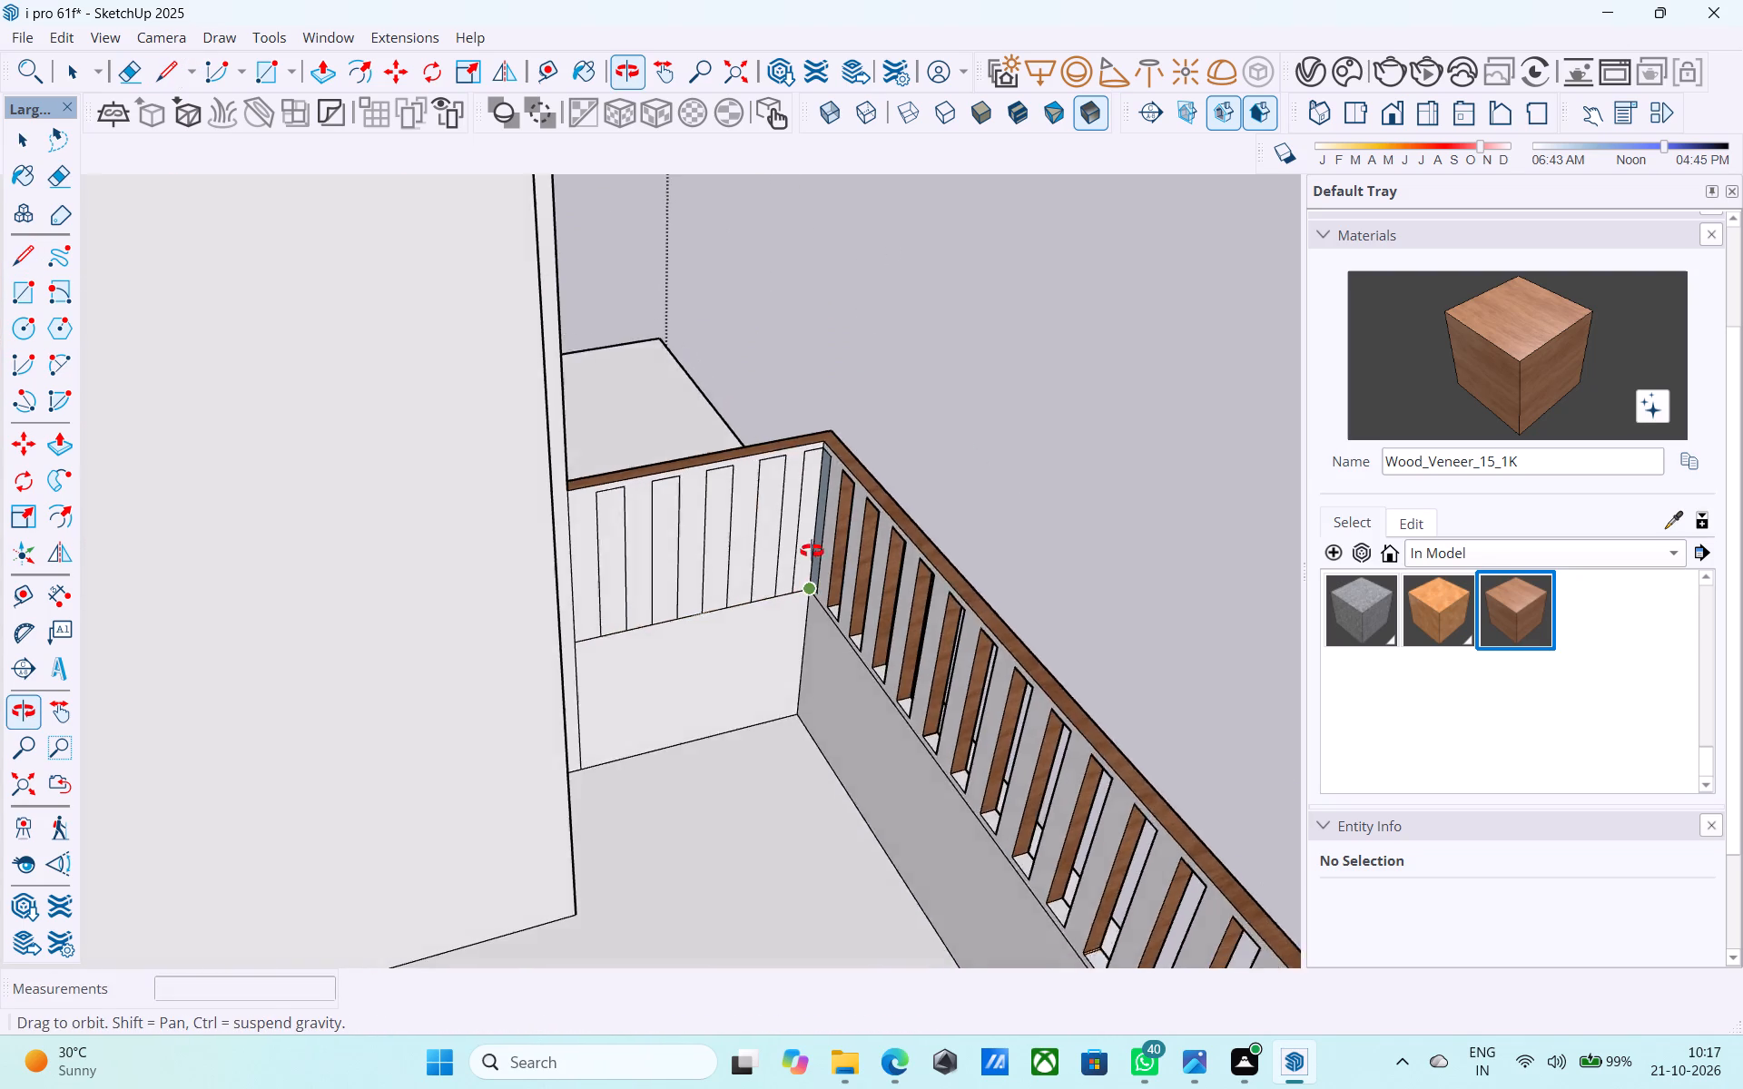
middle_click_drag(812, 551, 812, 462)
scroll(792, 468, "up", 5)
Delete the five faces filling the openings between the short railing's slats.
key("space")
left_click(755, 485)
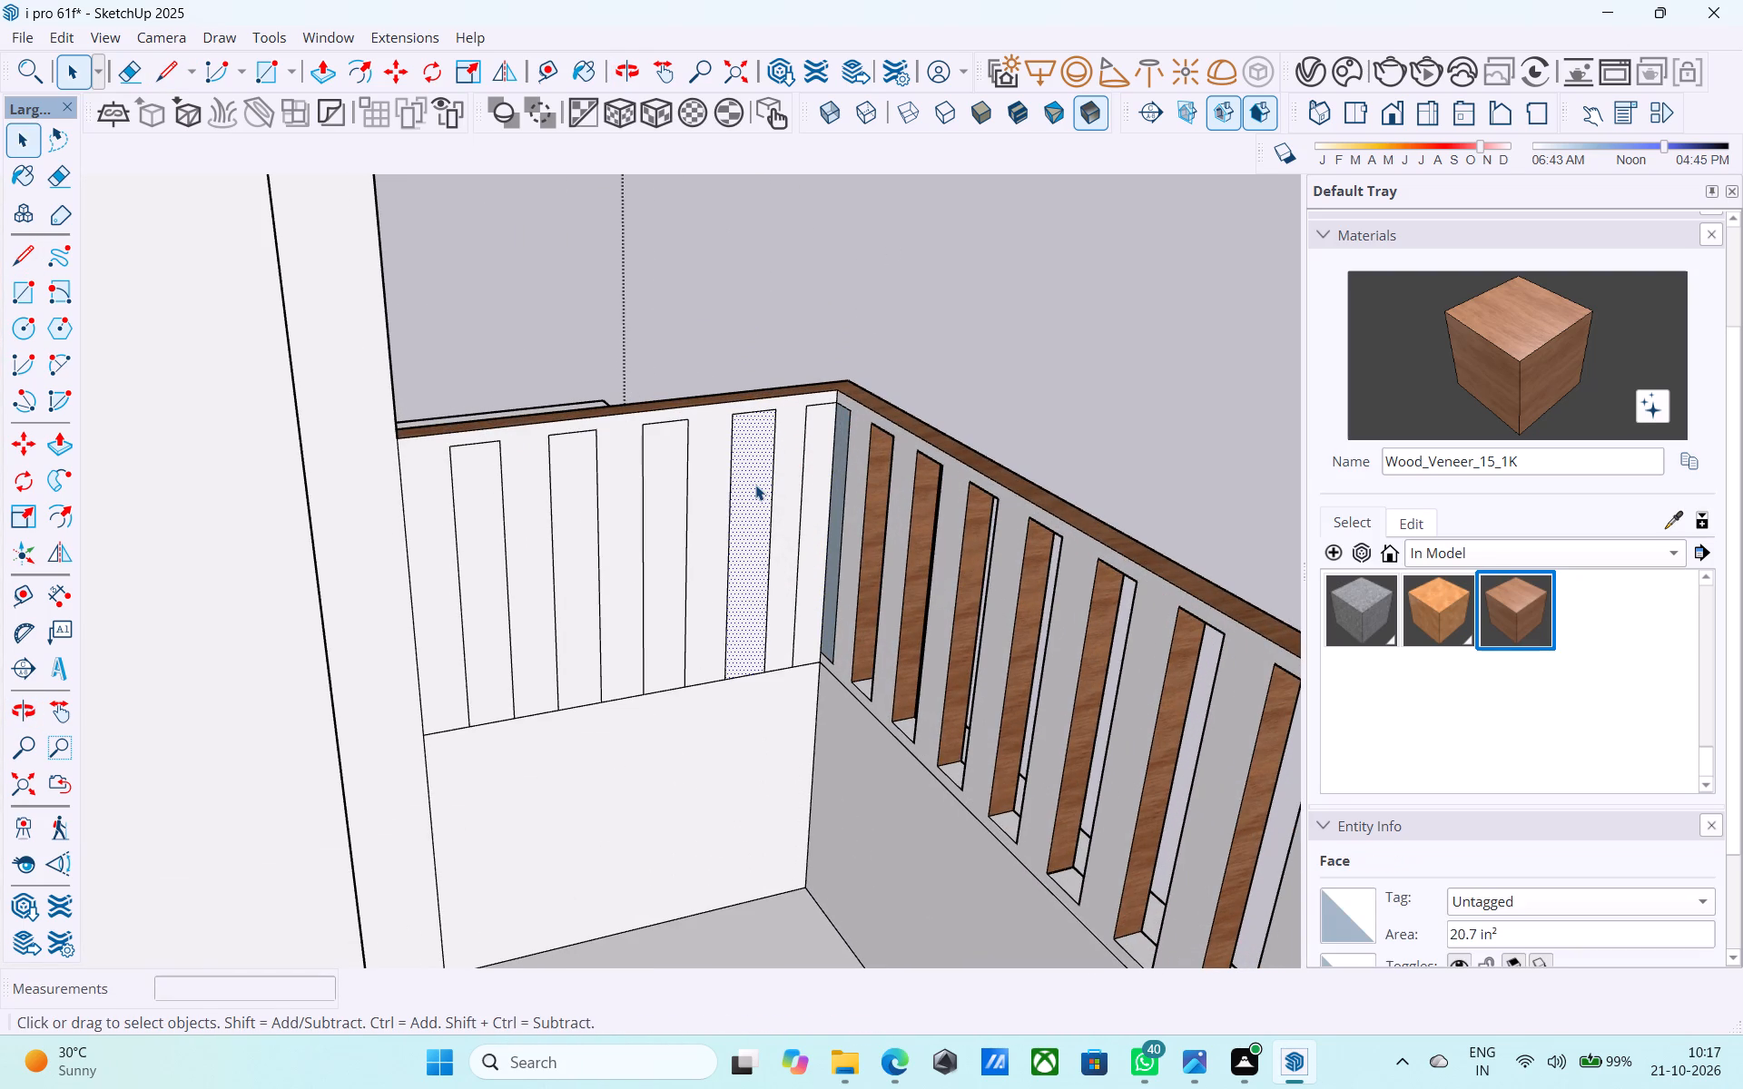
key("Delete")
left_click(812, 487)
key("Delete")
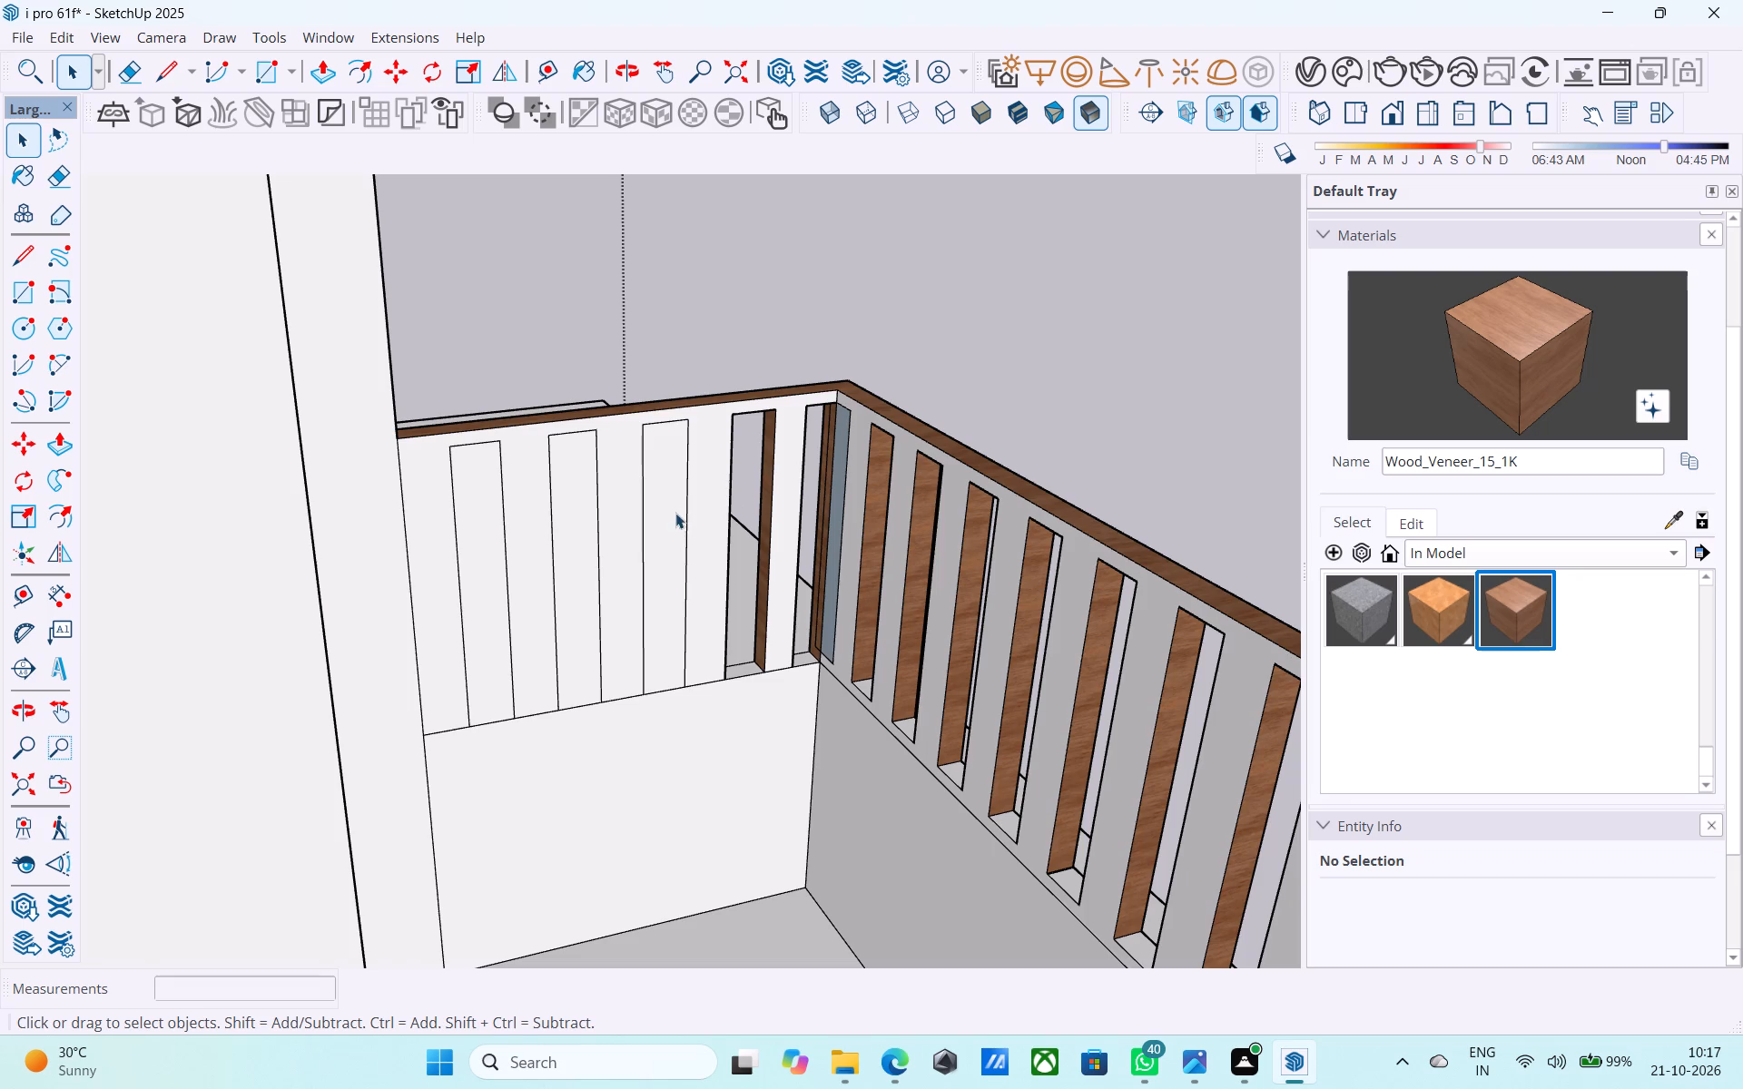
left_click(674, 512)
key("Delete")
left_click(556, 525)
key("Delete")
left_click(487, 522)
key("Delete")
Delete the blue-grey face closing the long railing's first opening at the corner.
scroll(748, 490, "up", 4)
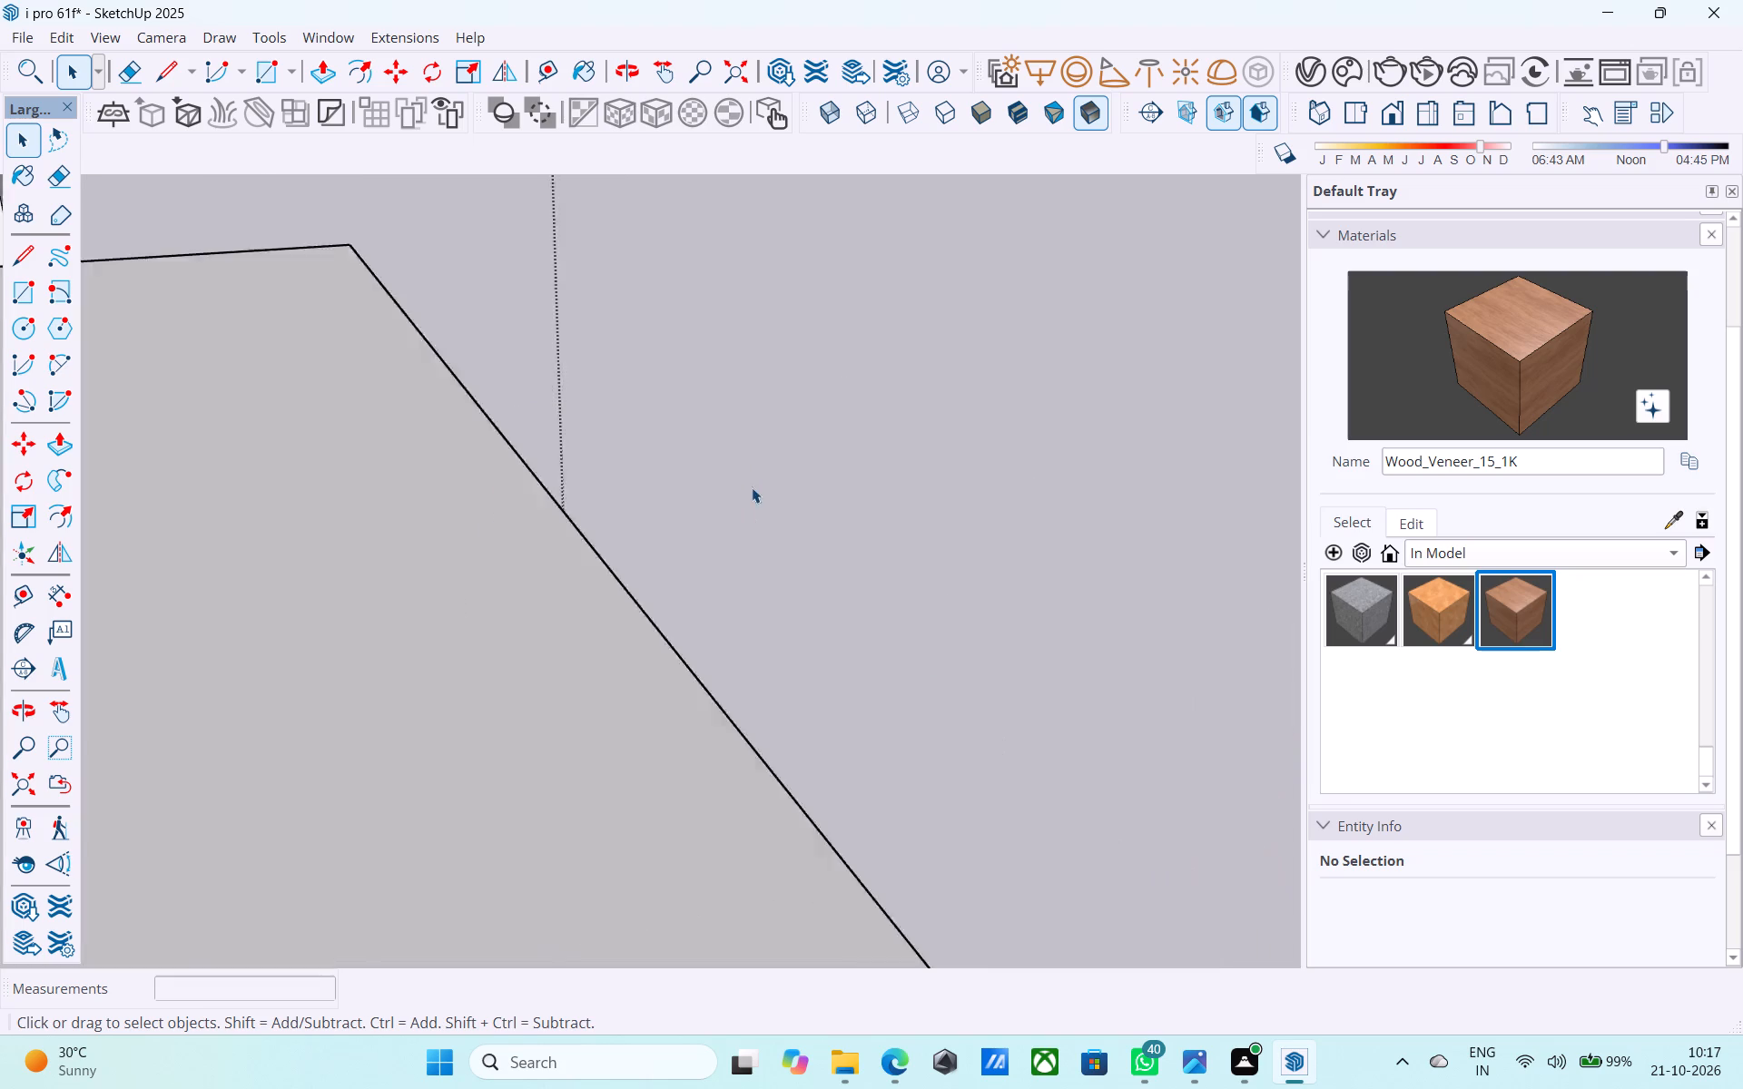
scroll(805, 463, "down", 4)
scroll(924, 487, "down", 5)
scroll(971, 487, "up", 8)
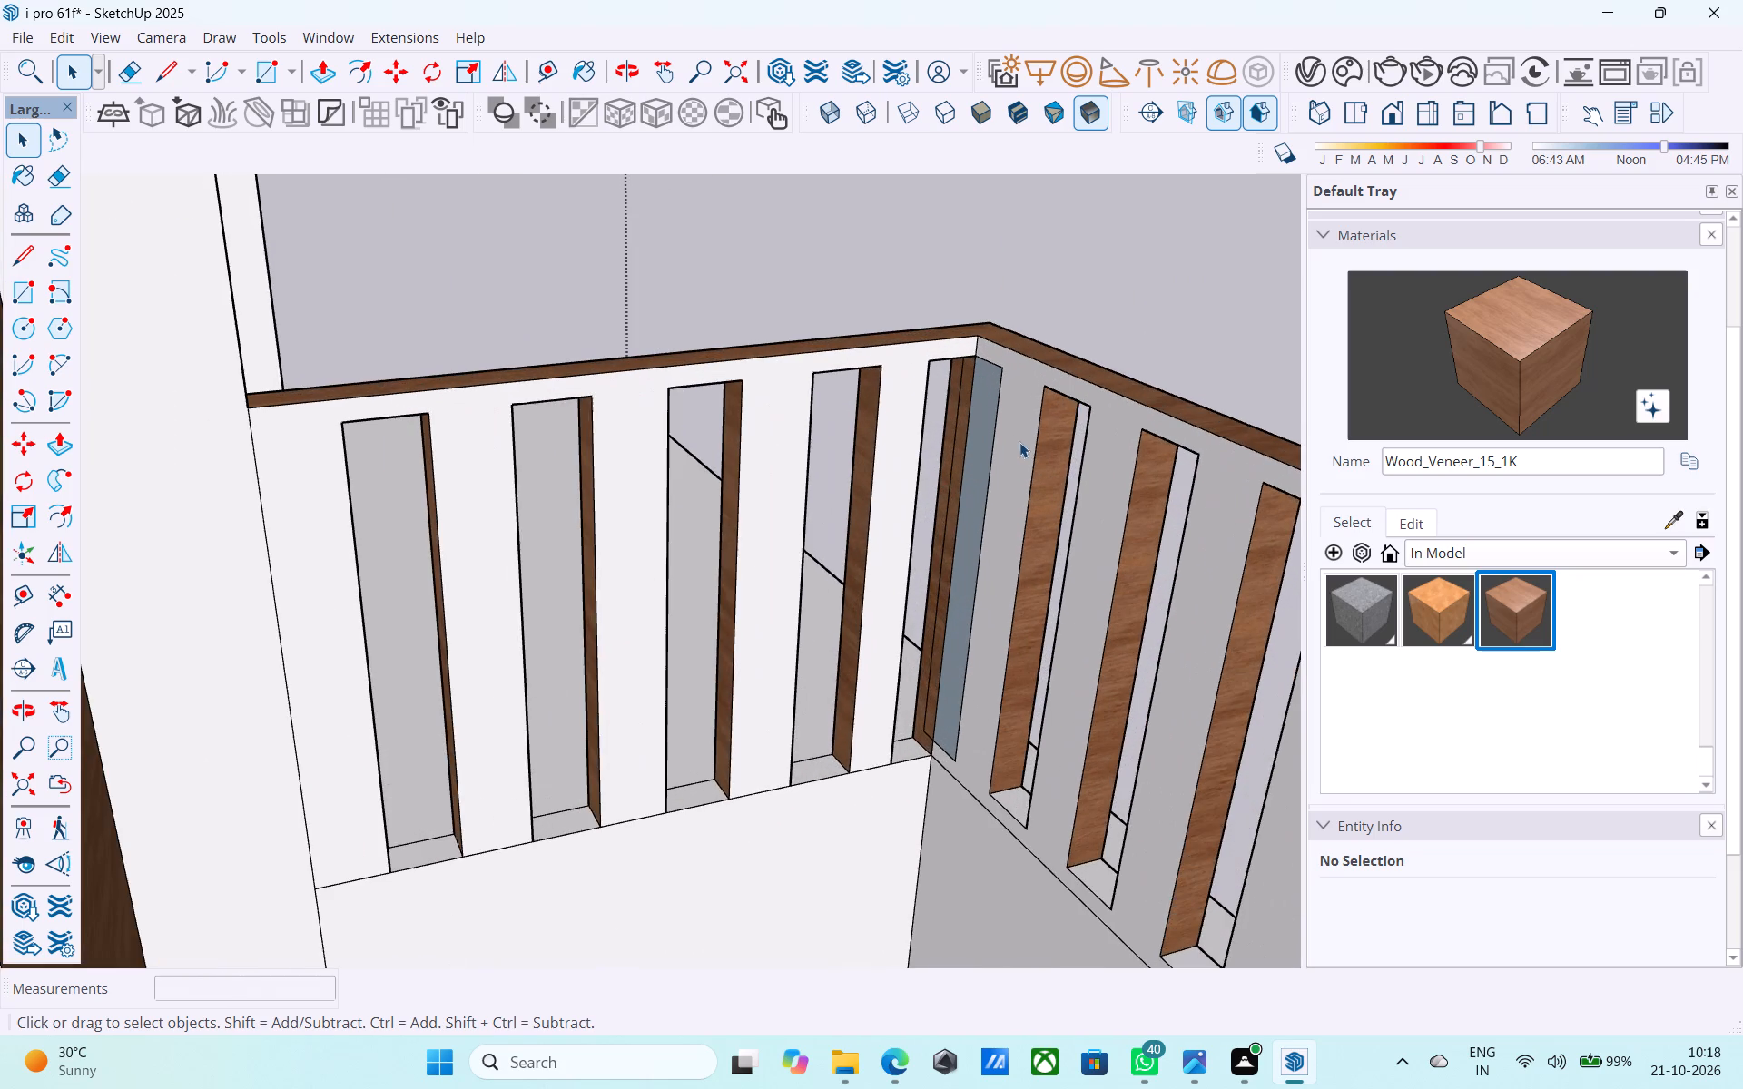
left_click(993, 427)
scroll(993, 427, "up", 5)
left_click(984, 421)
key("Delete")
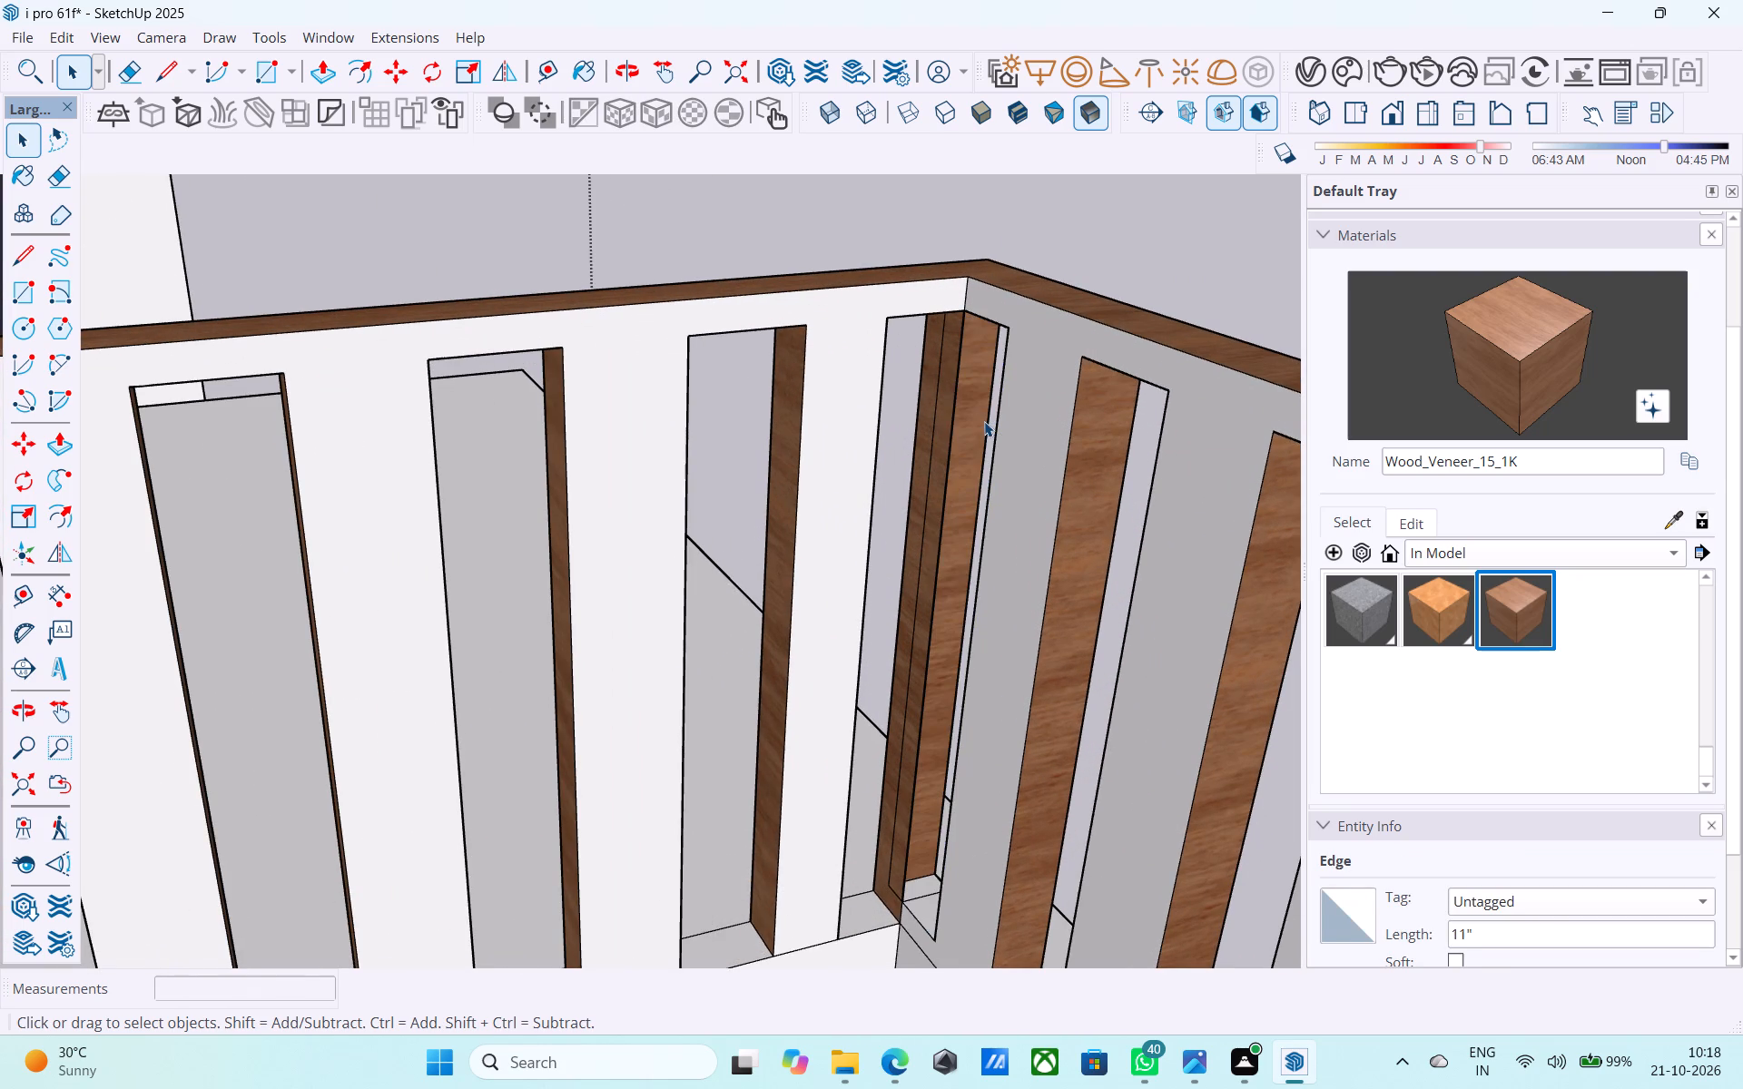
Paint the grey inner face of the long railing with Wood_Veneer_15_1K.
scroll(980, 421, "down", 6)
scroll(1027, 826, "up", 11)
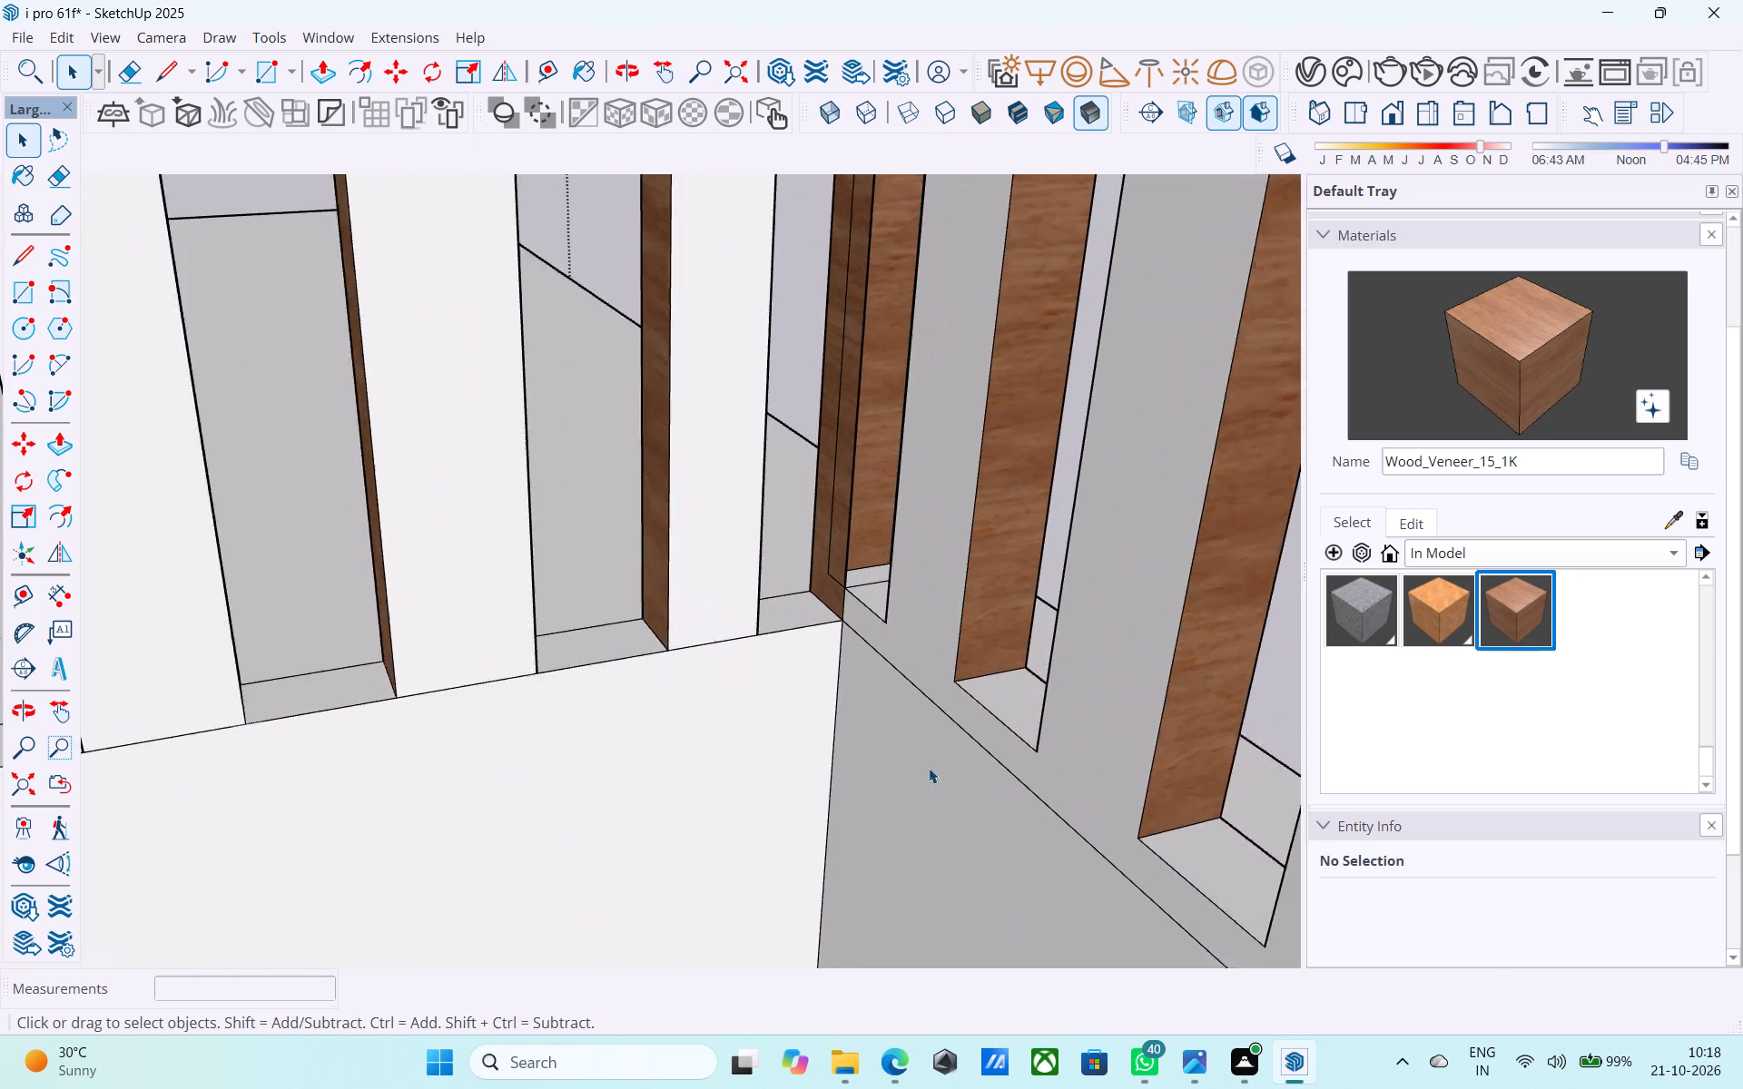
scroll(929, 768, "up", 1)
scroll(900, 707, "down", 9)
middle_click_drag(898, 700, 881, 688)
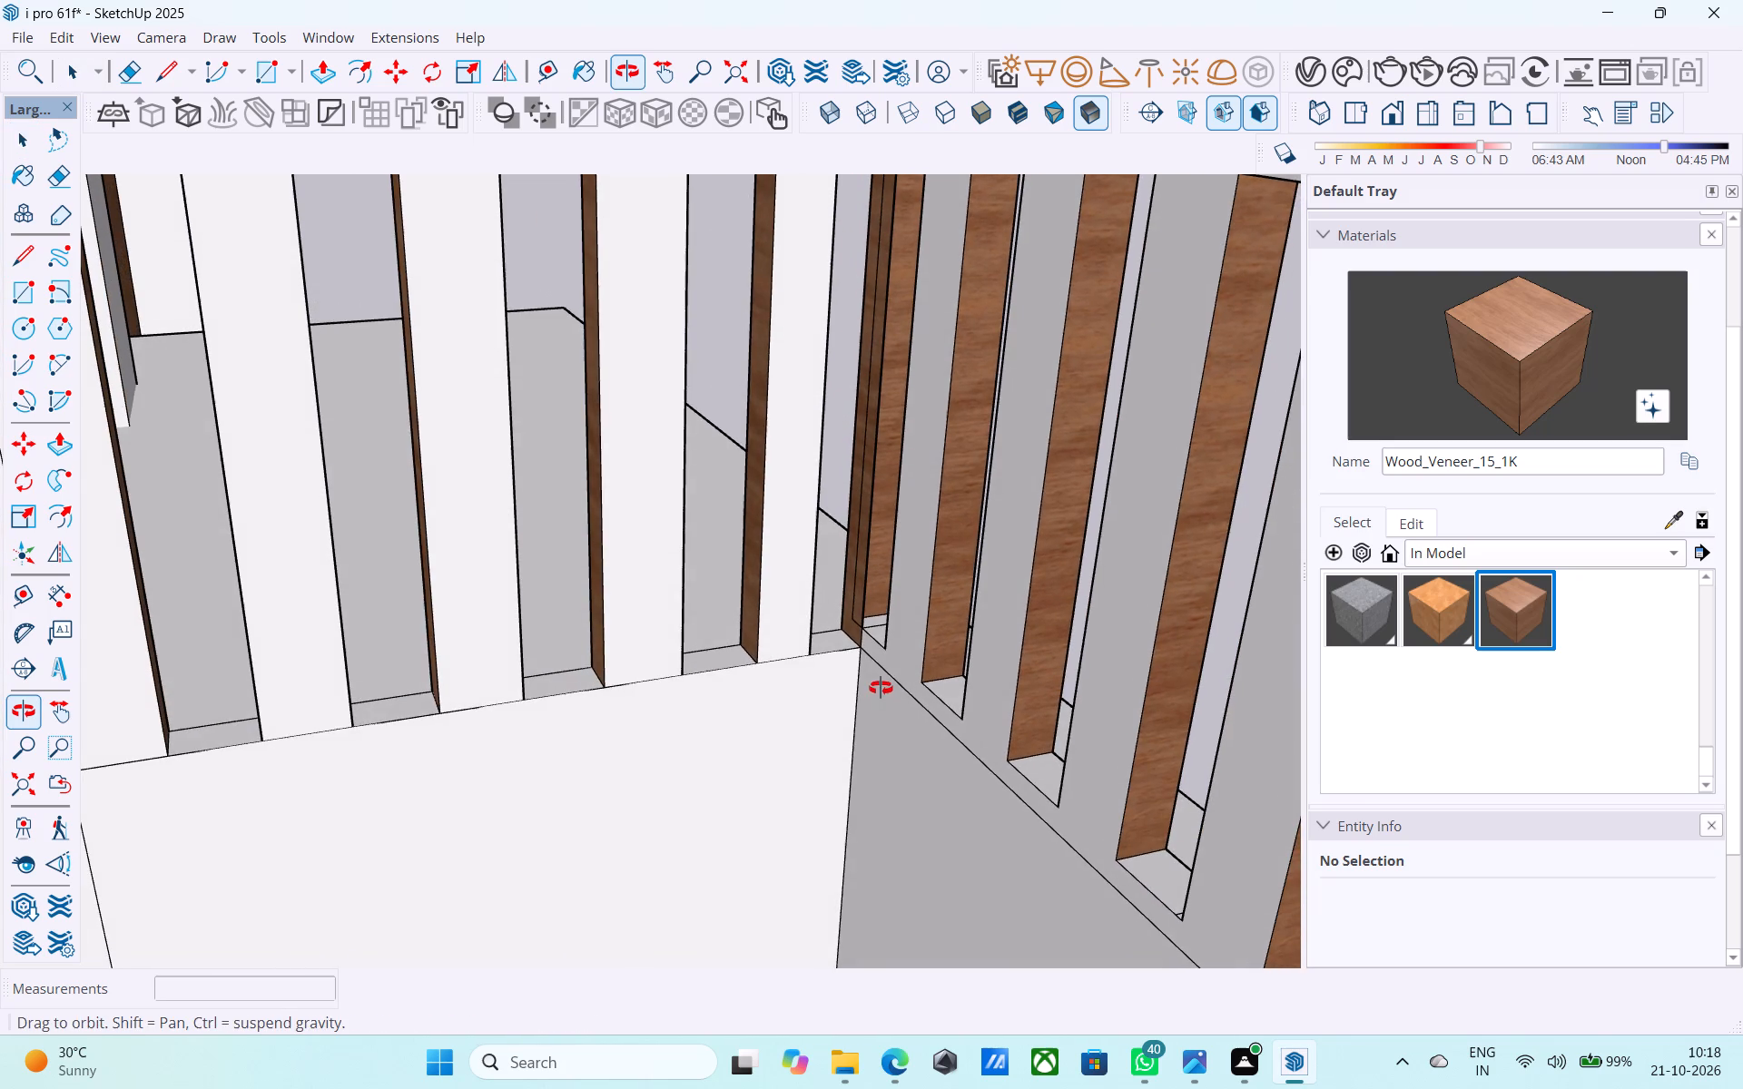
middle_click_drag(881, 688, 885, 684)
left_click(1504, 397)
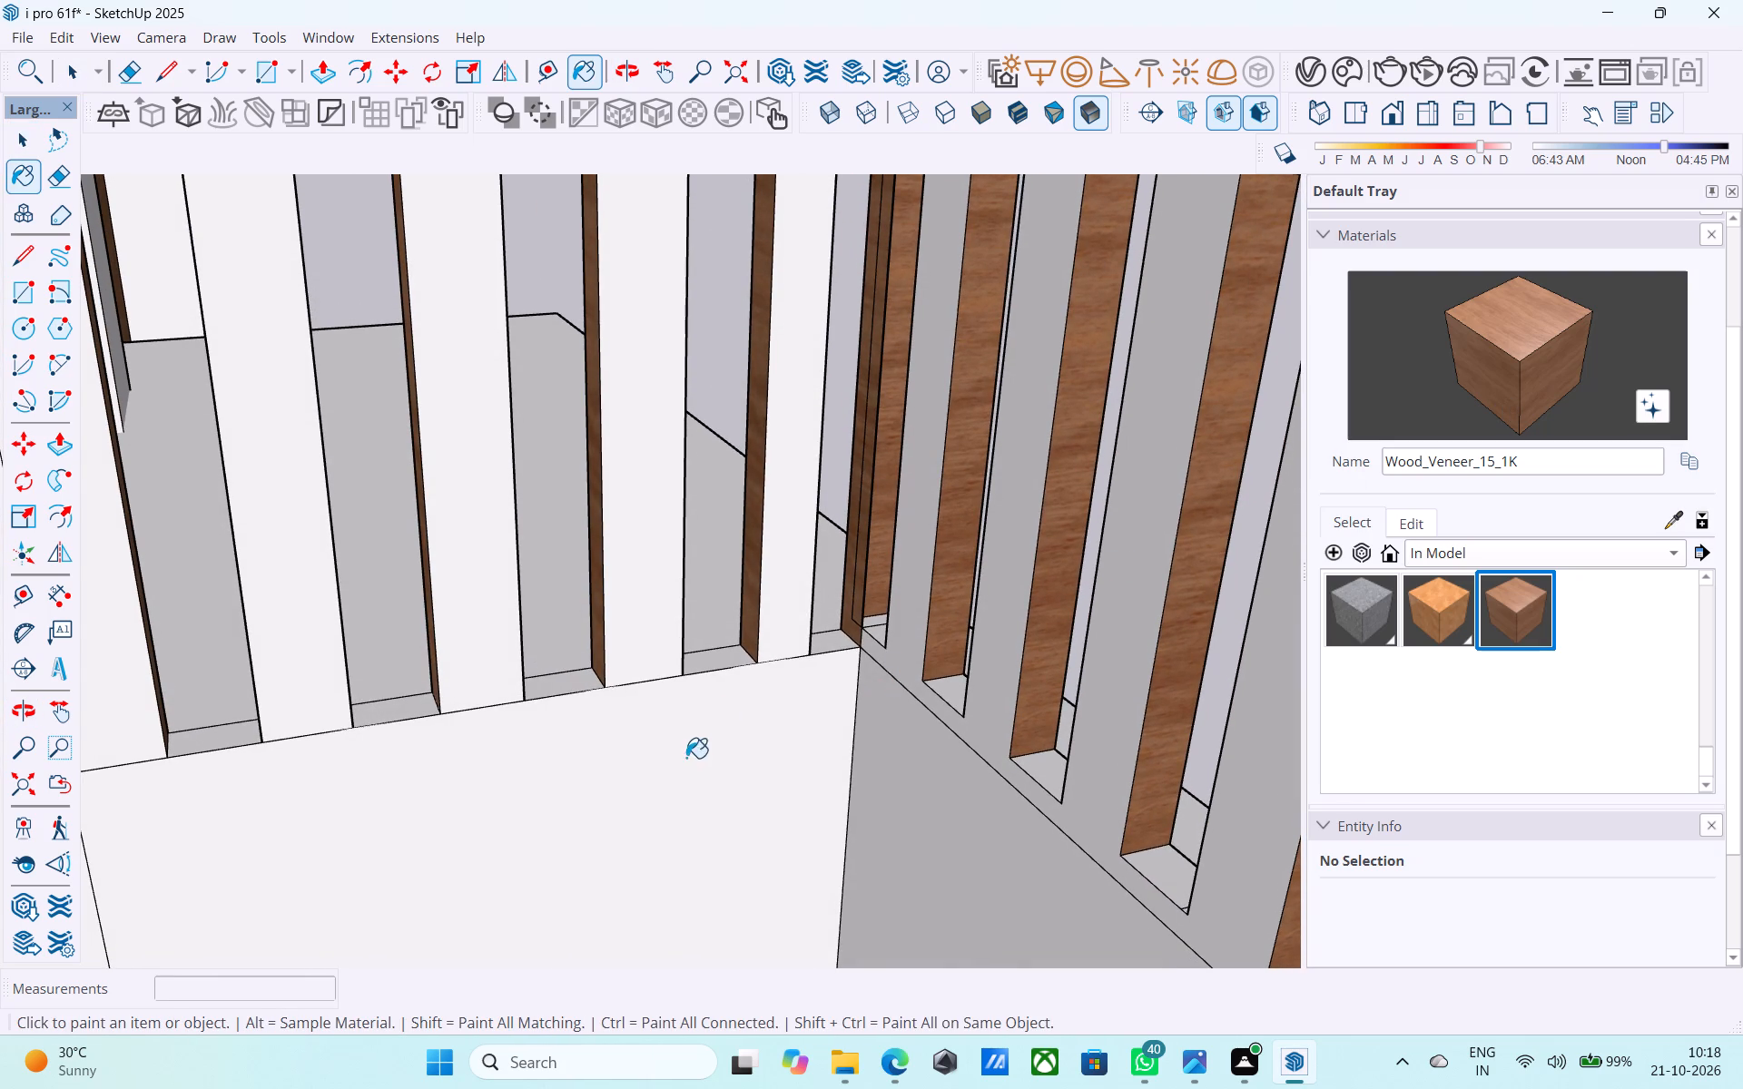
left_click(1004, 556)
Paint the white inner face of the short railing with Wood_Veneer_15_1K.
scroll(933, 612, "down", 10)
scroll(870, 628, "up", 2)
scroll(870, 628, "down", 5)
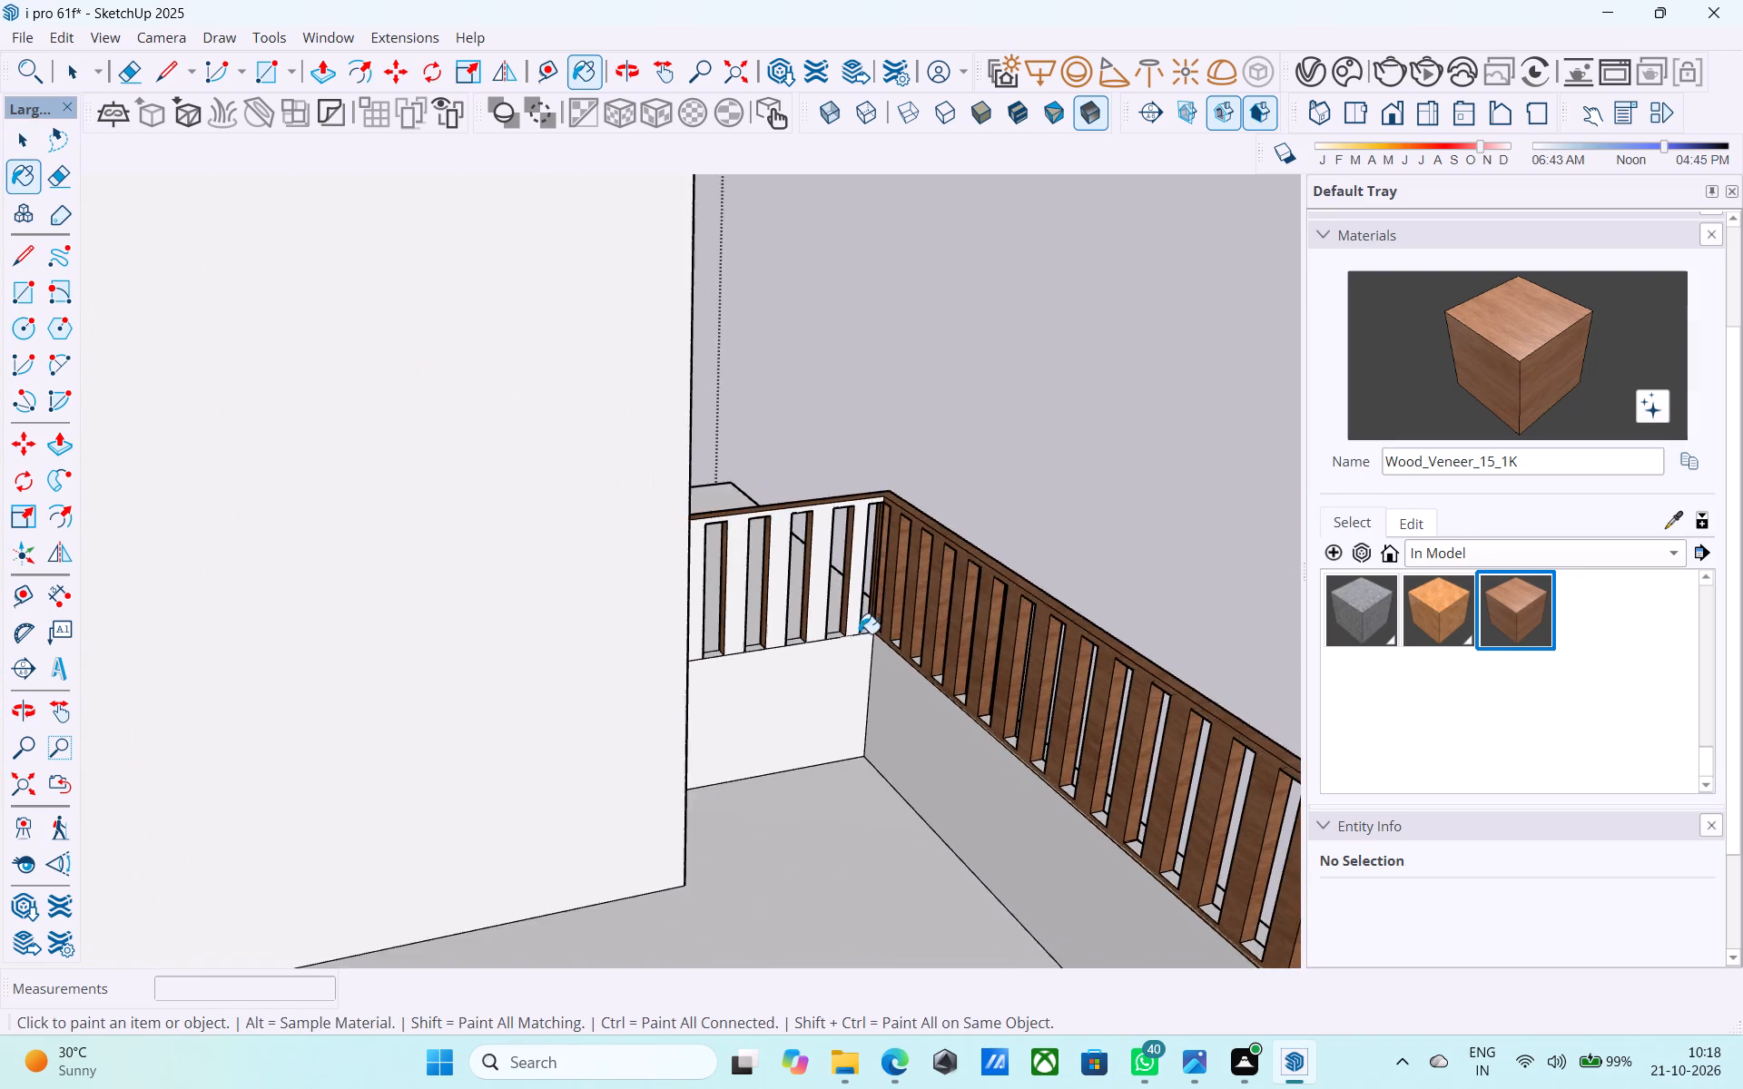
scroll(852, 633, "up", 12)
left_click(866, 611)
scroll(794, 622, "down", 3)
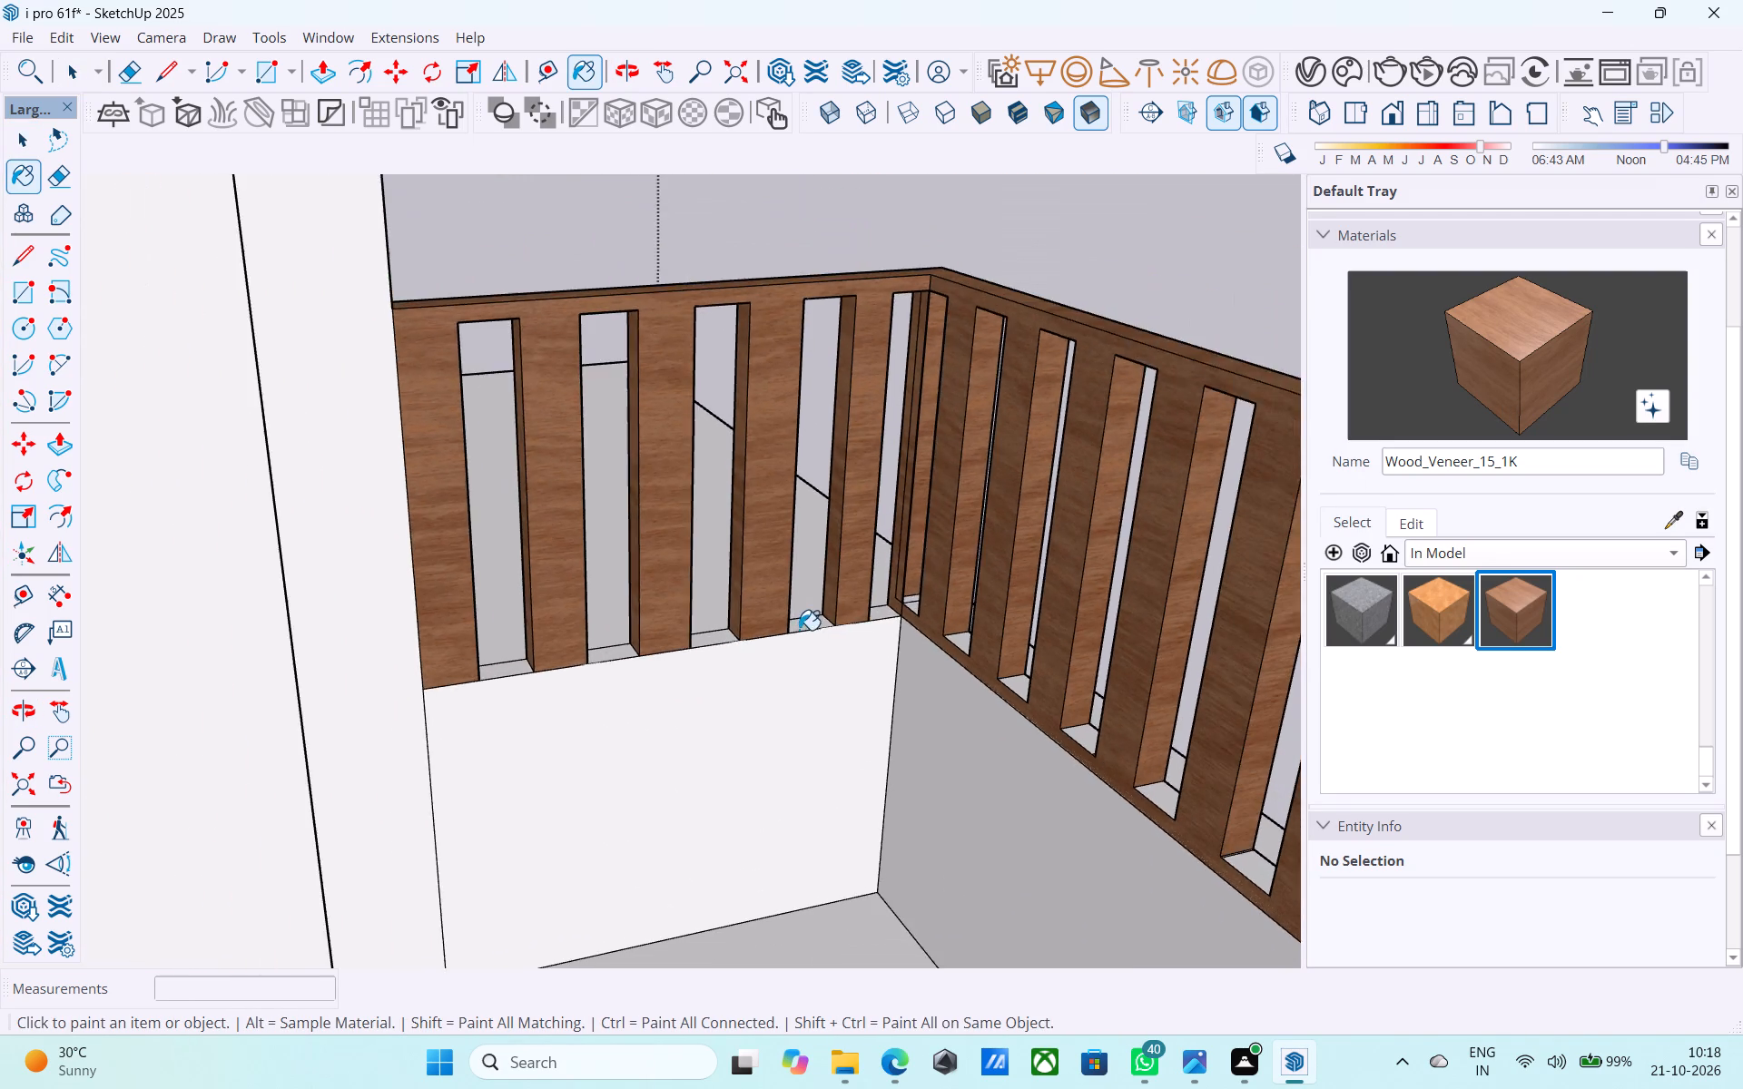
Examine the painted railing and its corner from outside the building.
scroll(799, 630, "down", 9)
middle_click_drag(832, 687, 353, 709)
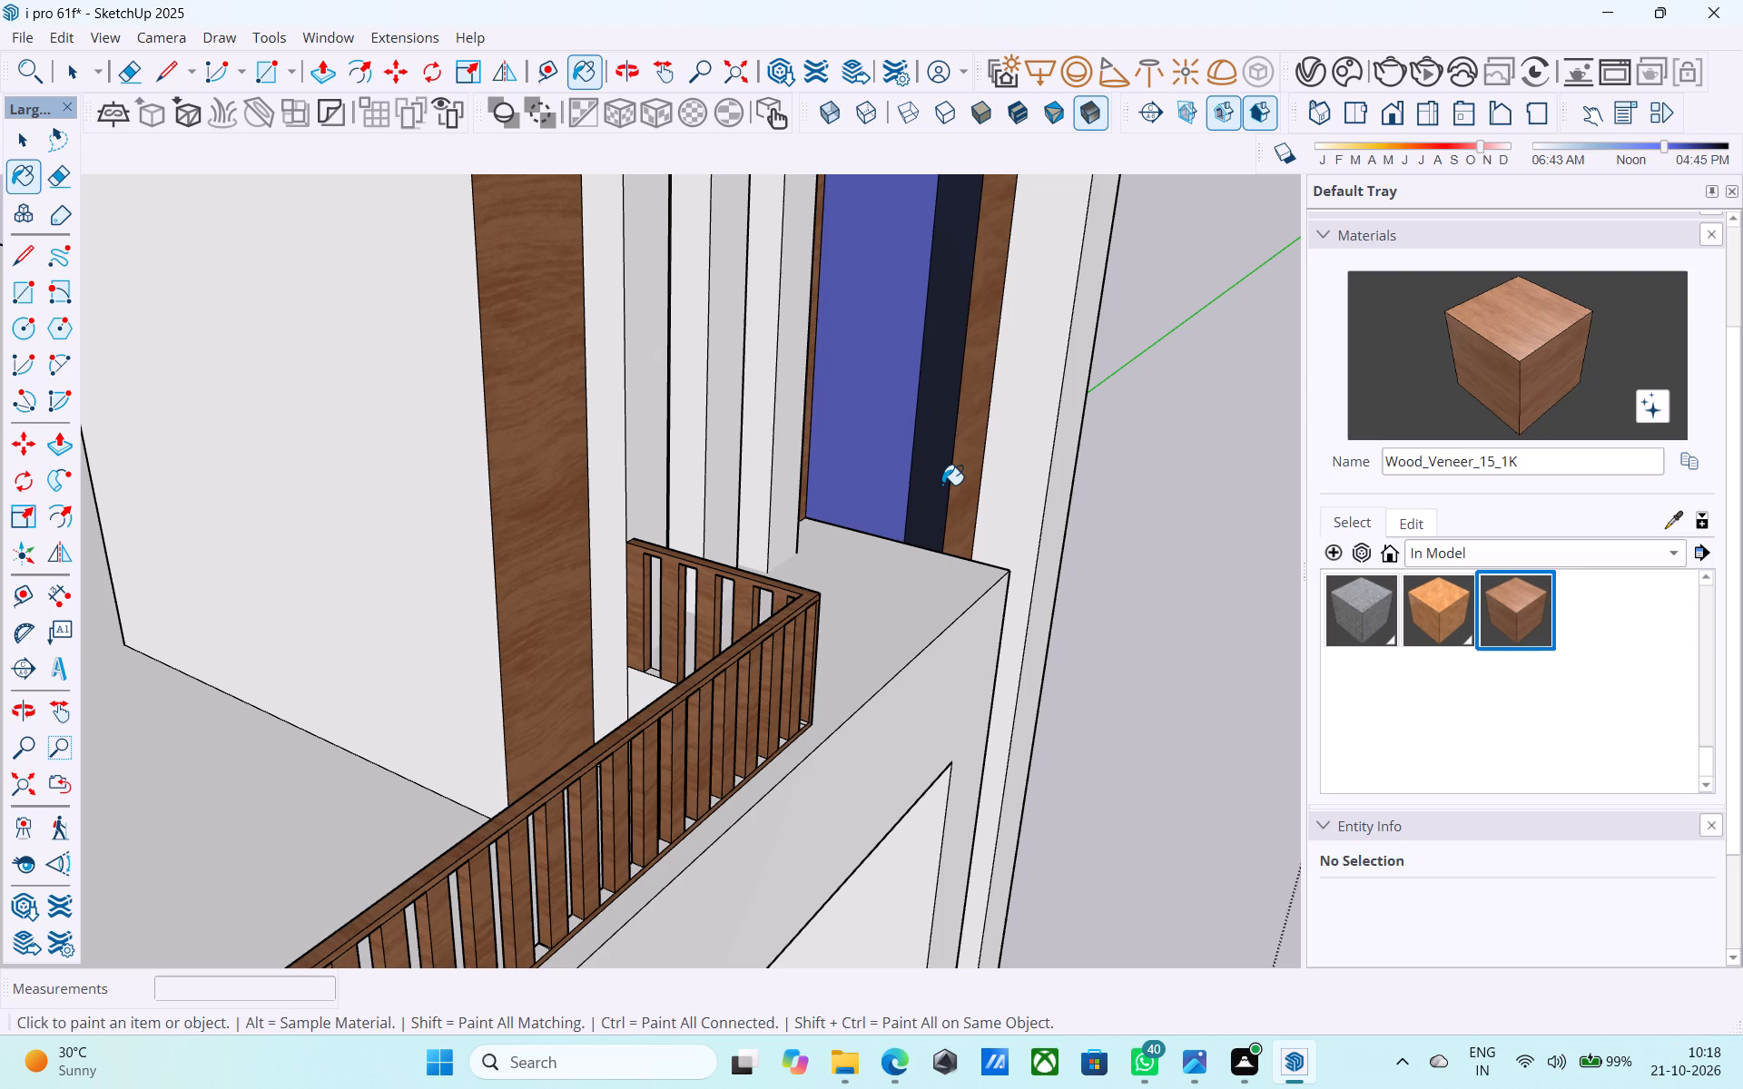
scroll(942, 485, "down", 1)
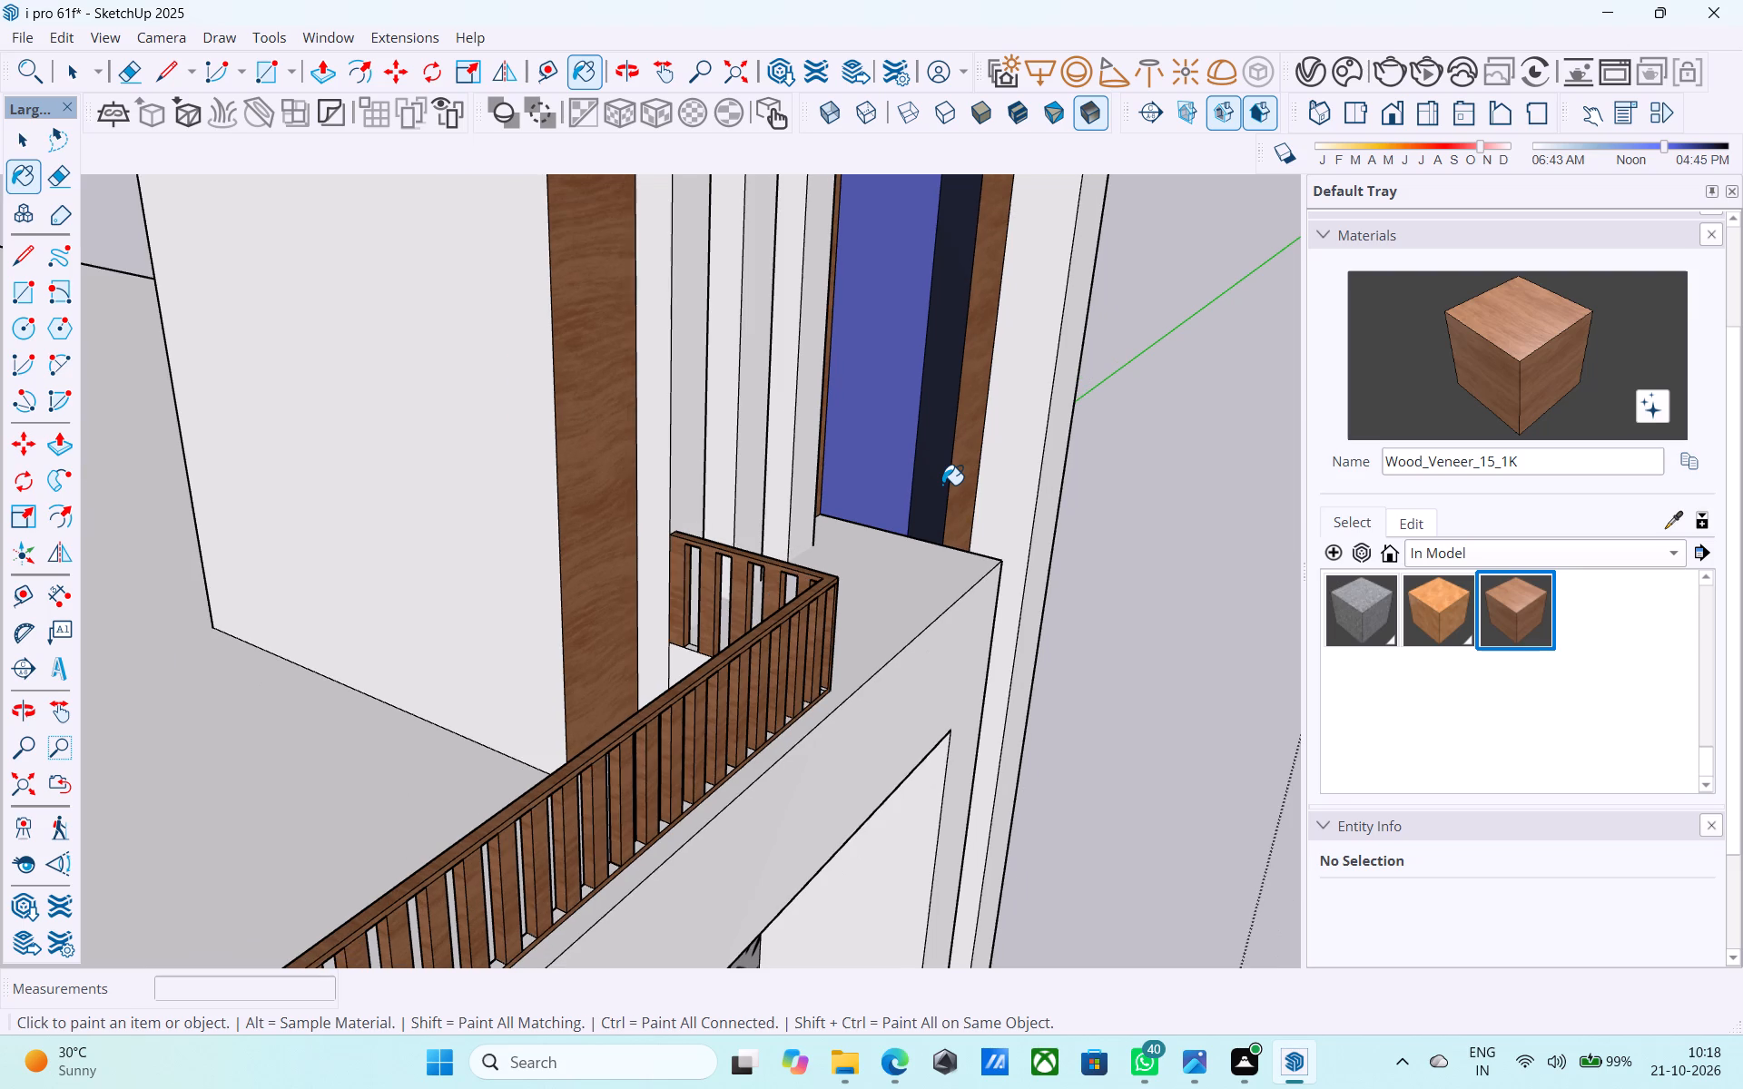
scroll(942, 485, "down", 2)
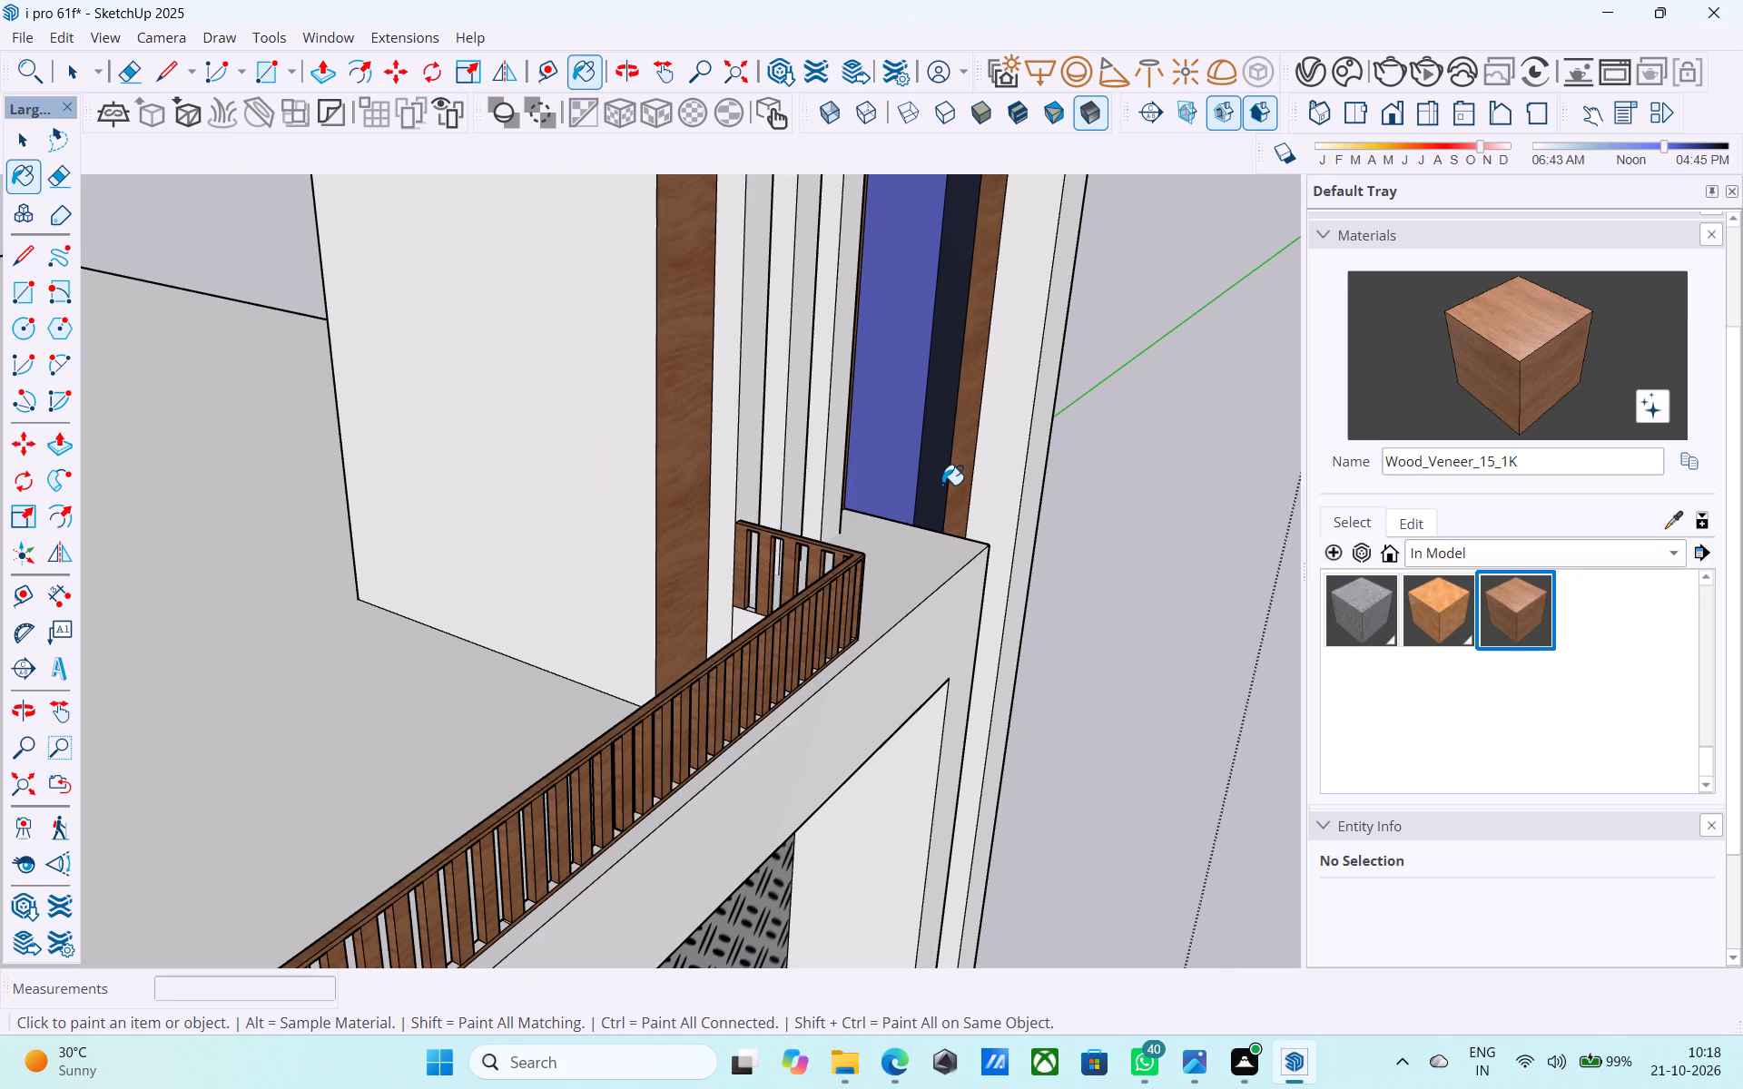
scroll(943, 485, "down", 2)
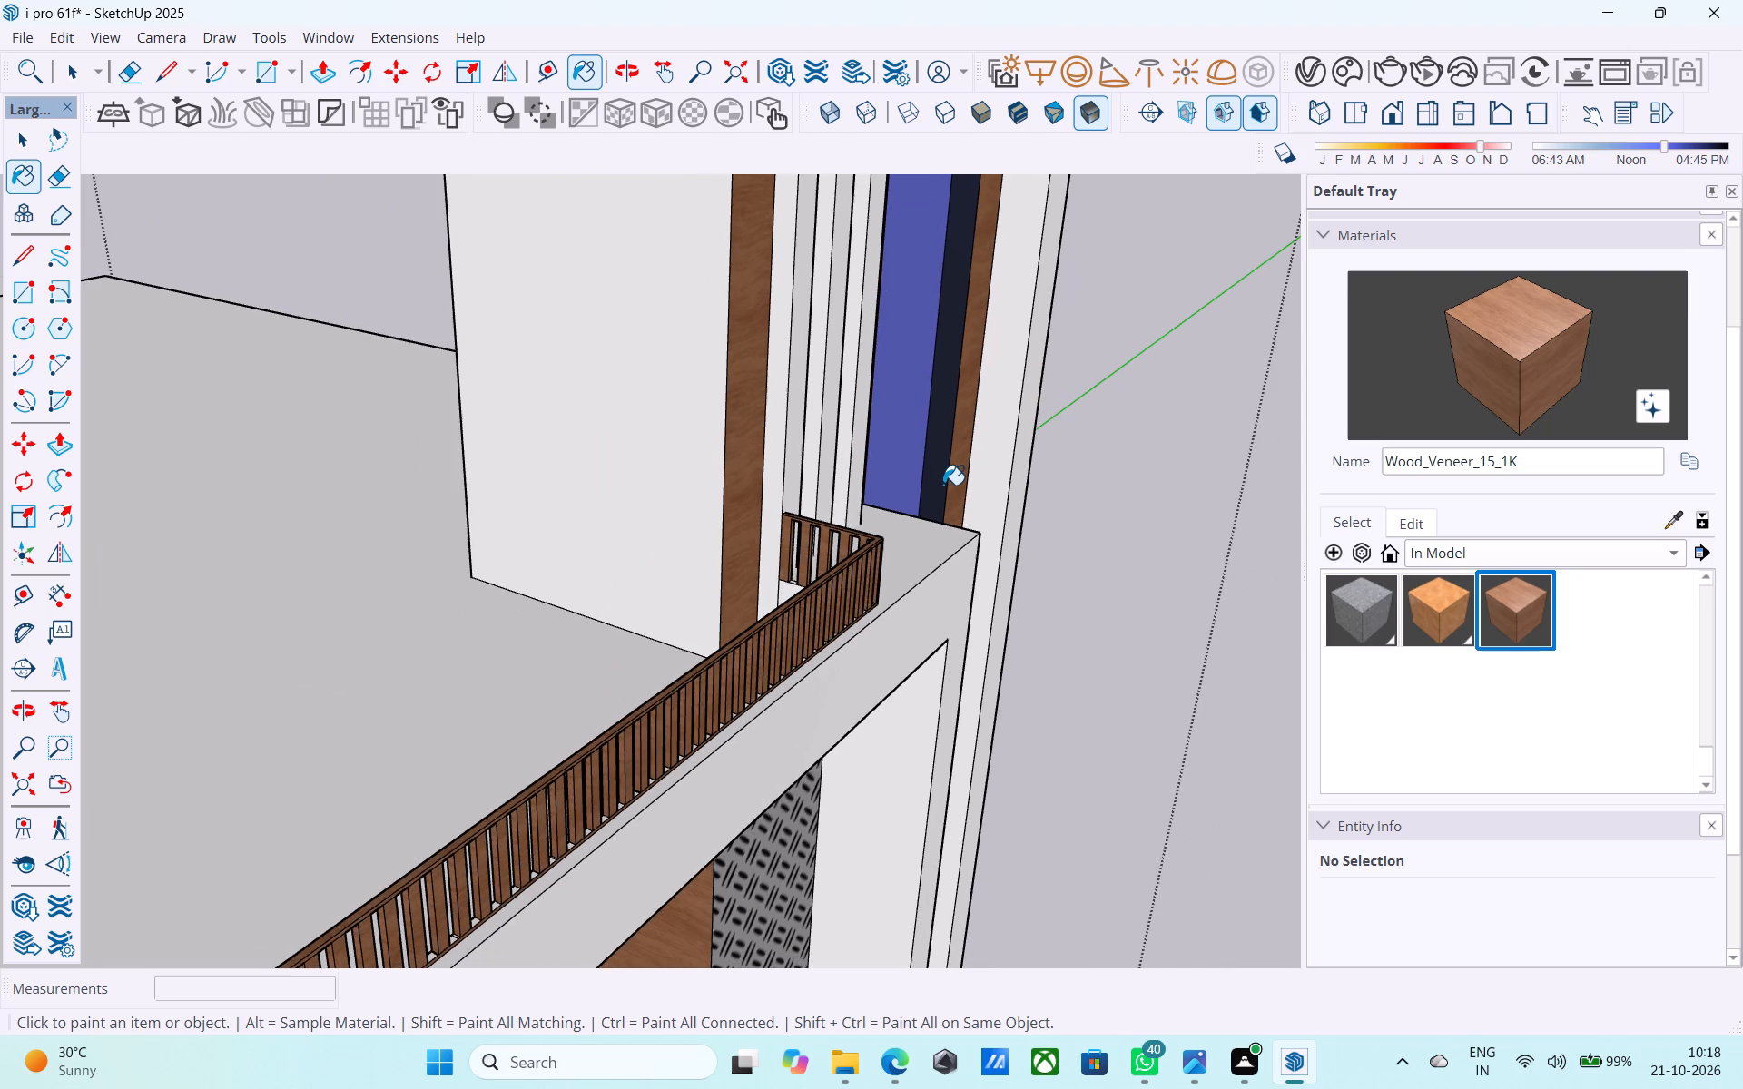
Examine the veneered railing from the roof side, its corner and the building's front facade.
scroll(943, 485, "down", 2)
middle_click_drag(943, 485, 890, 487)
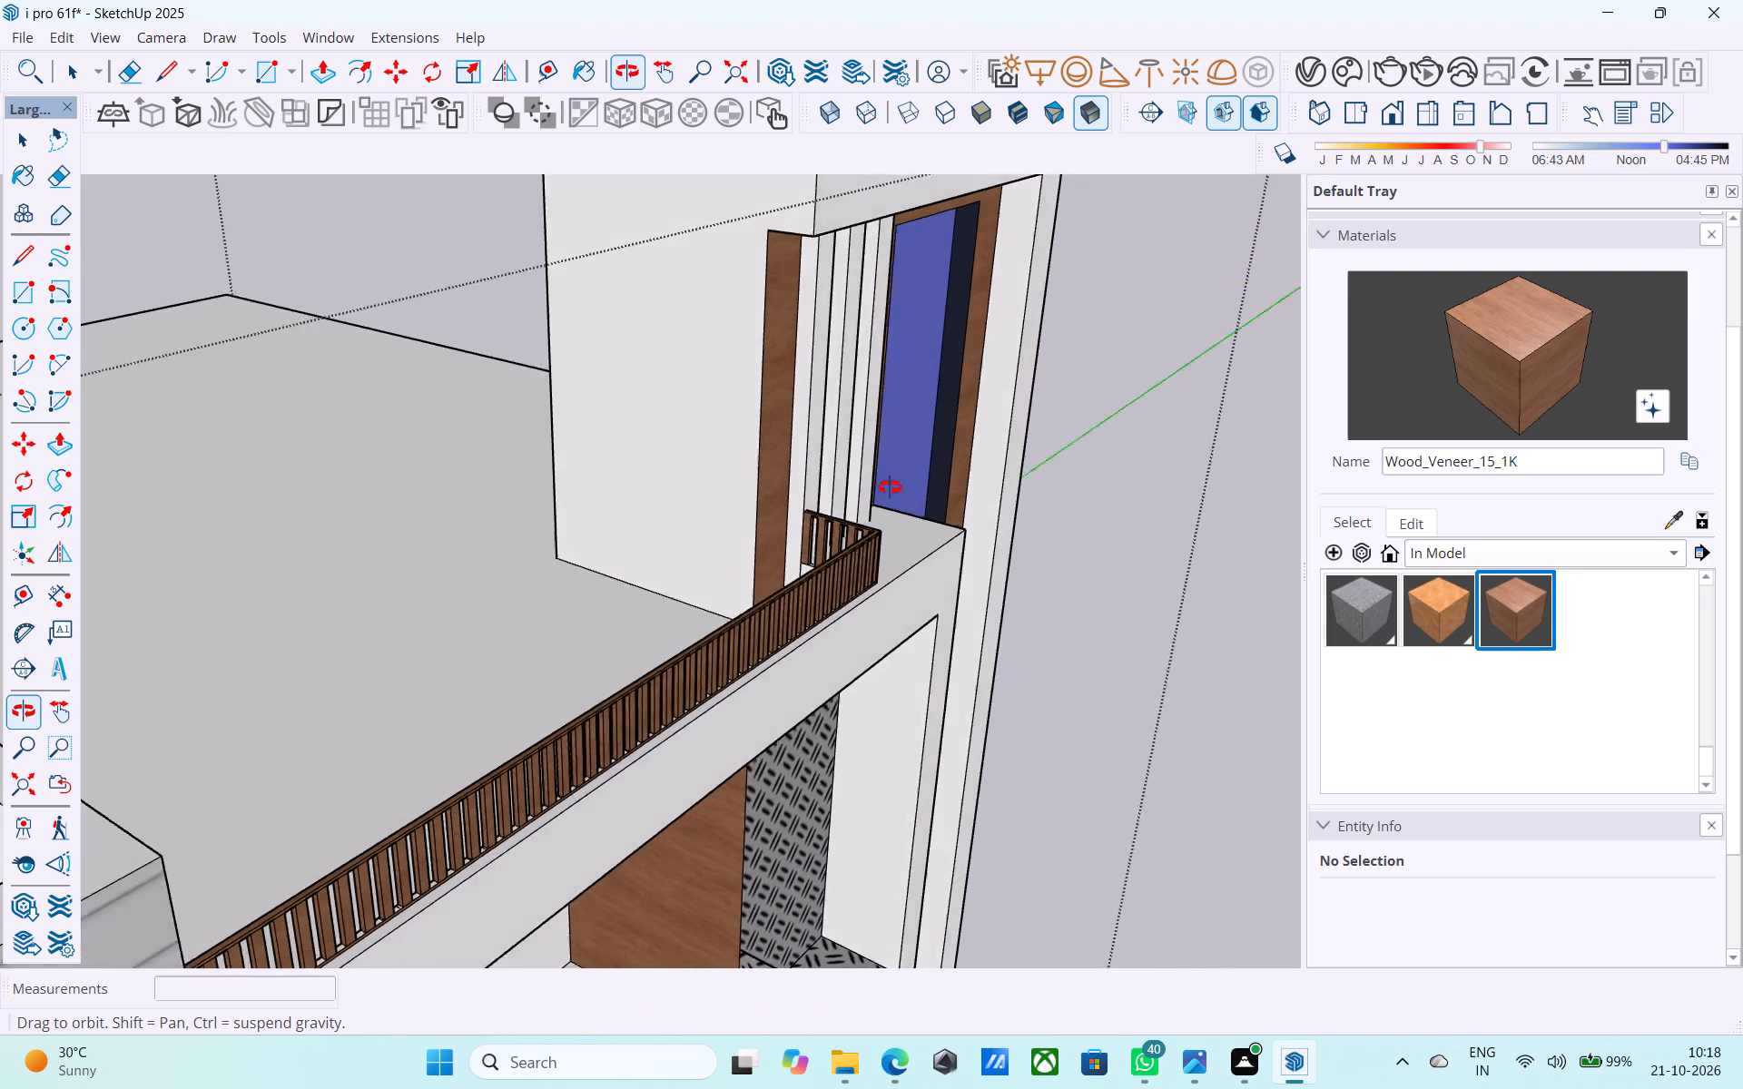
middle_click_drag(890, 487, 673, 496)
scroll(1215, 464, "down", 5)
middle_click_drag(1111, 497, 870, 503)
scroll(998, 446, "down", 5)
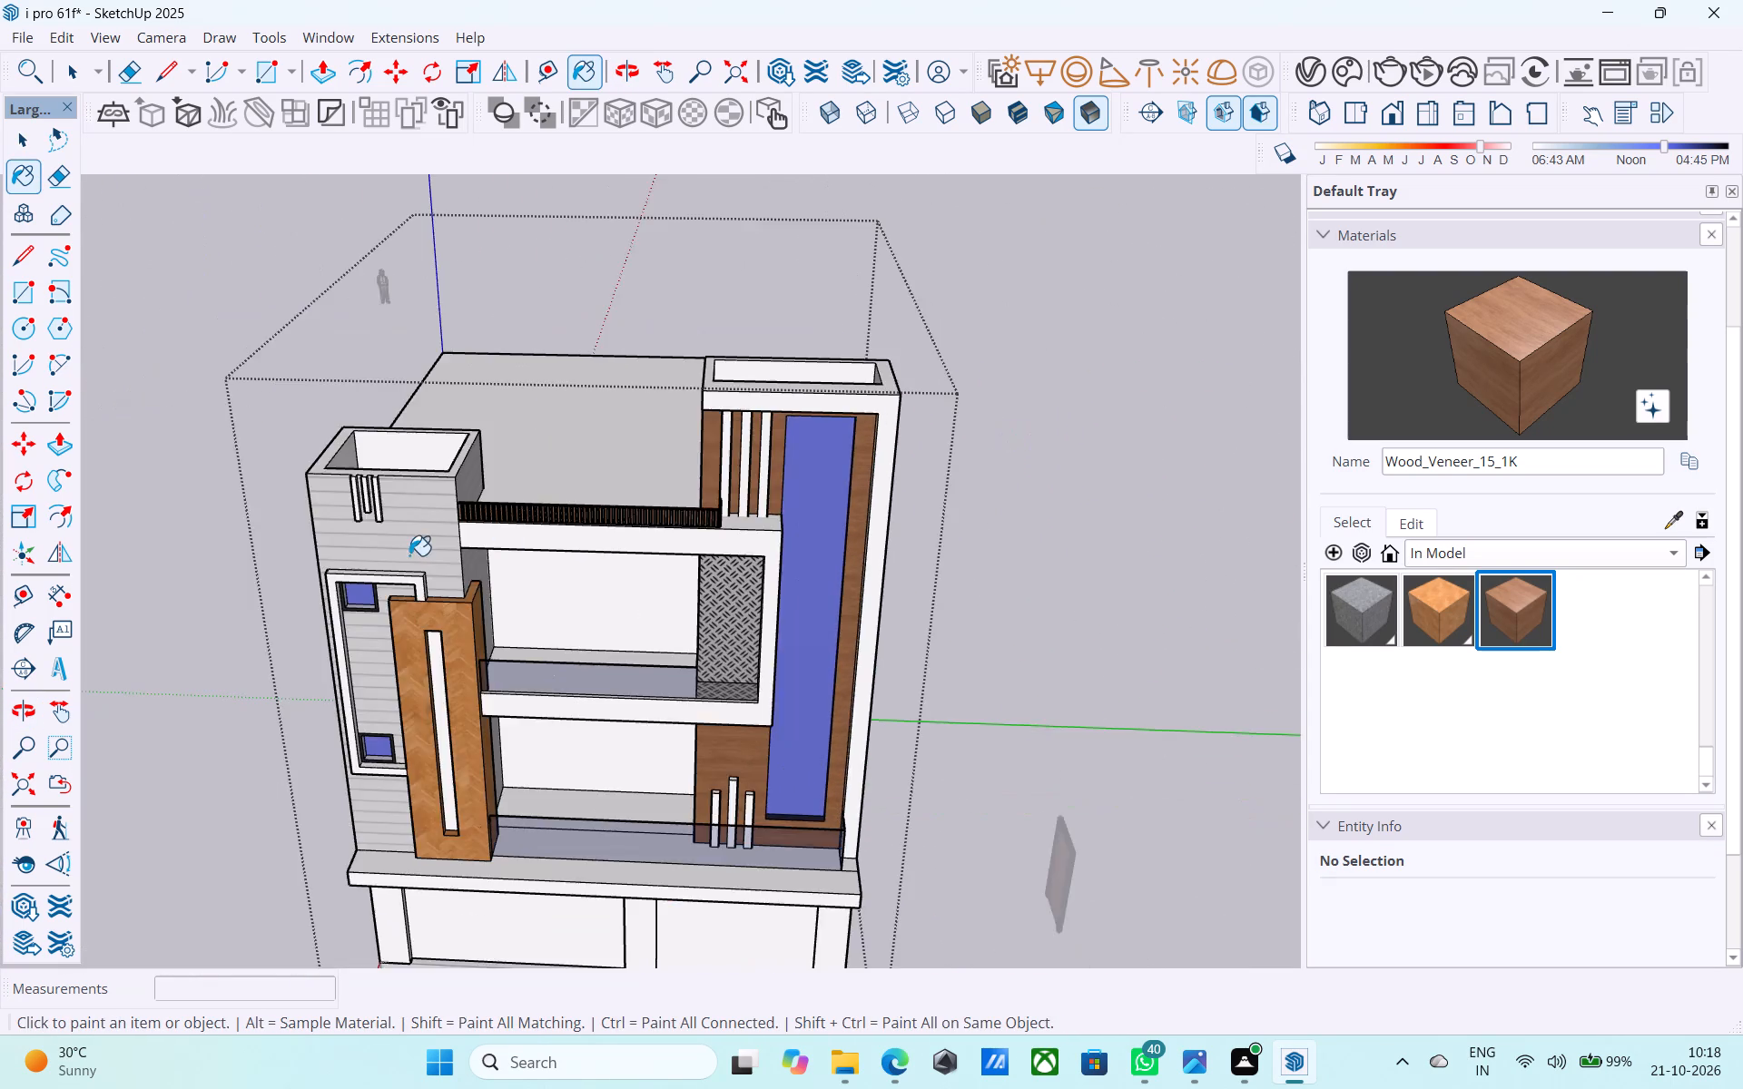
scroll(409, 555, "up", 6)
middle_click_drag(606, 511, 356, 462)
scroll(311, 440, "down", 4)
middle_click_drag(802, 480, 592, 499)
scroll(407, 536, "up", 8)
middle_click_drag(530, 491, 530, 727)
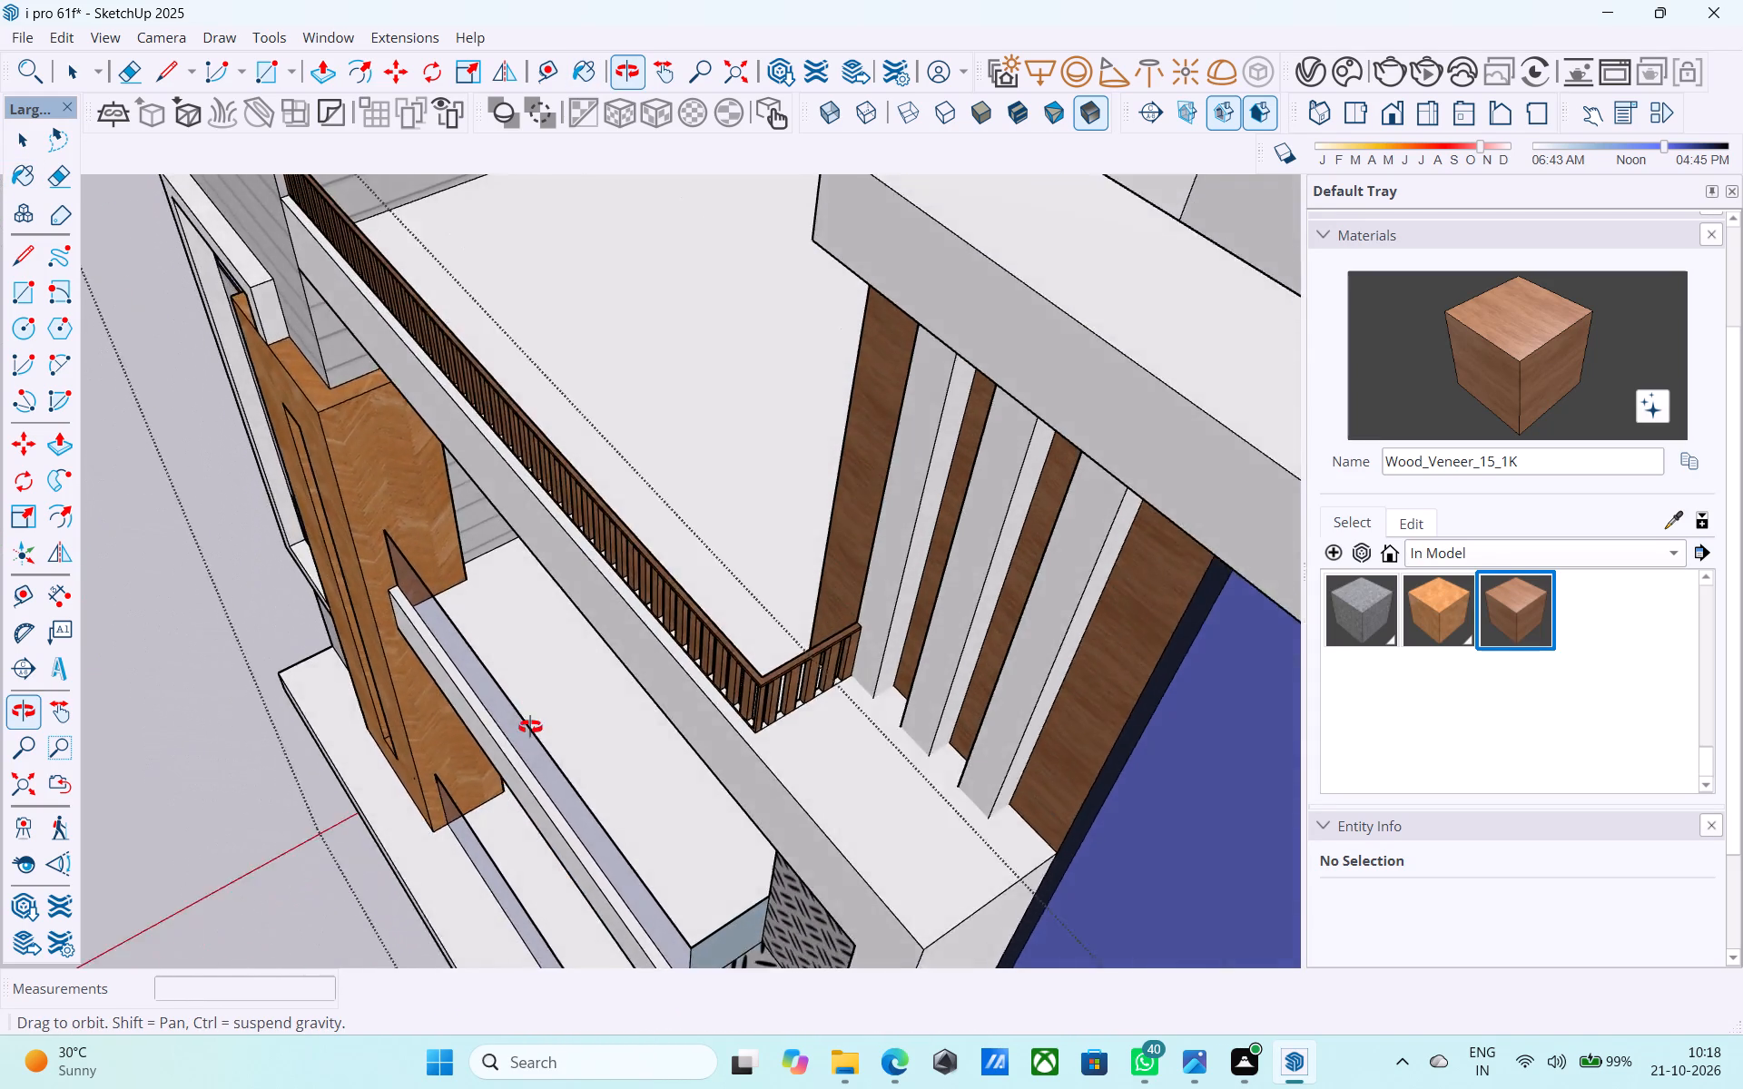
middle_click_drag(530, 727, 1362, 520)
middle_click_drag(764, 535, 1413, 567)
middle_click_drag(831, 621, 981, 535)
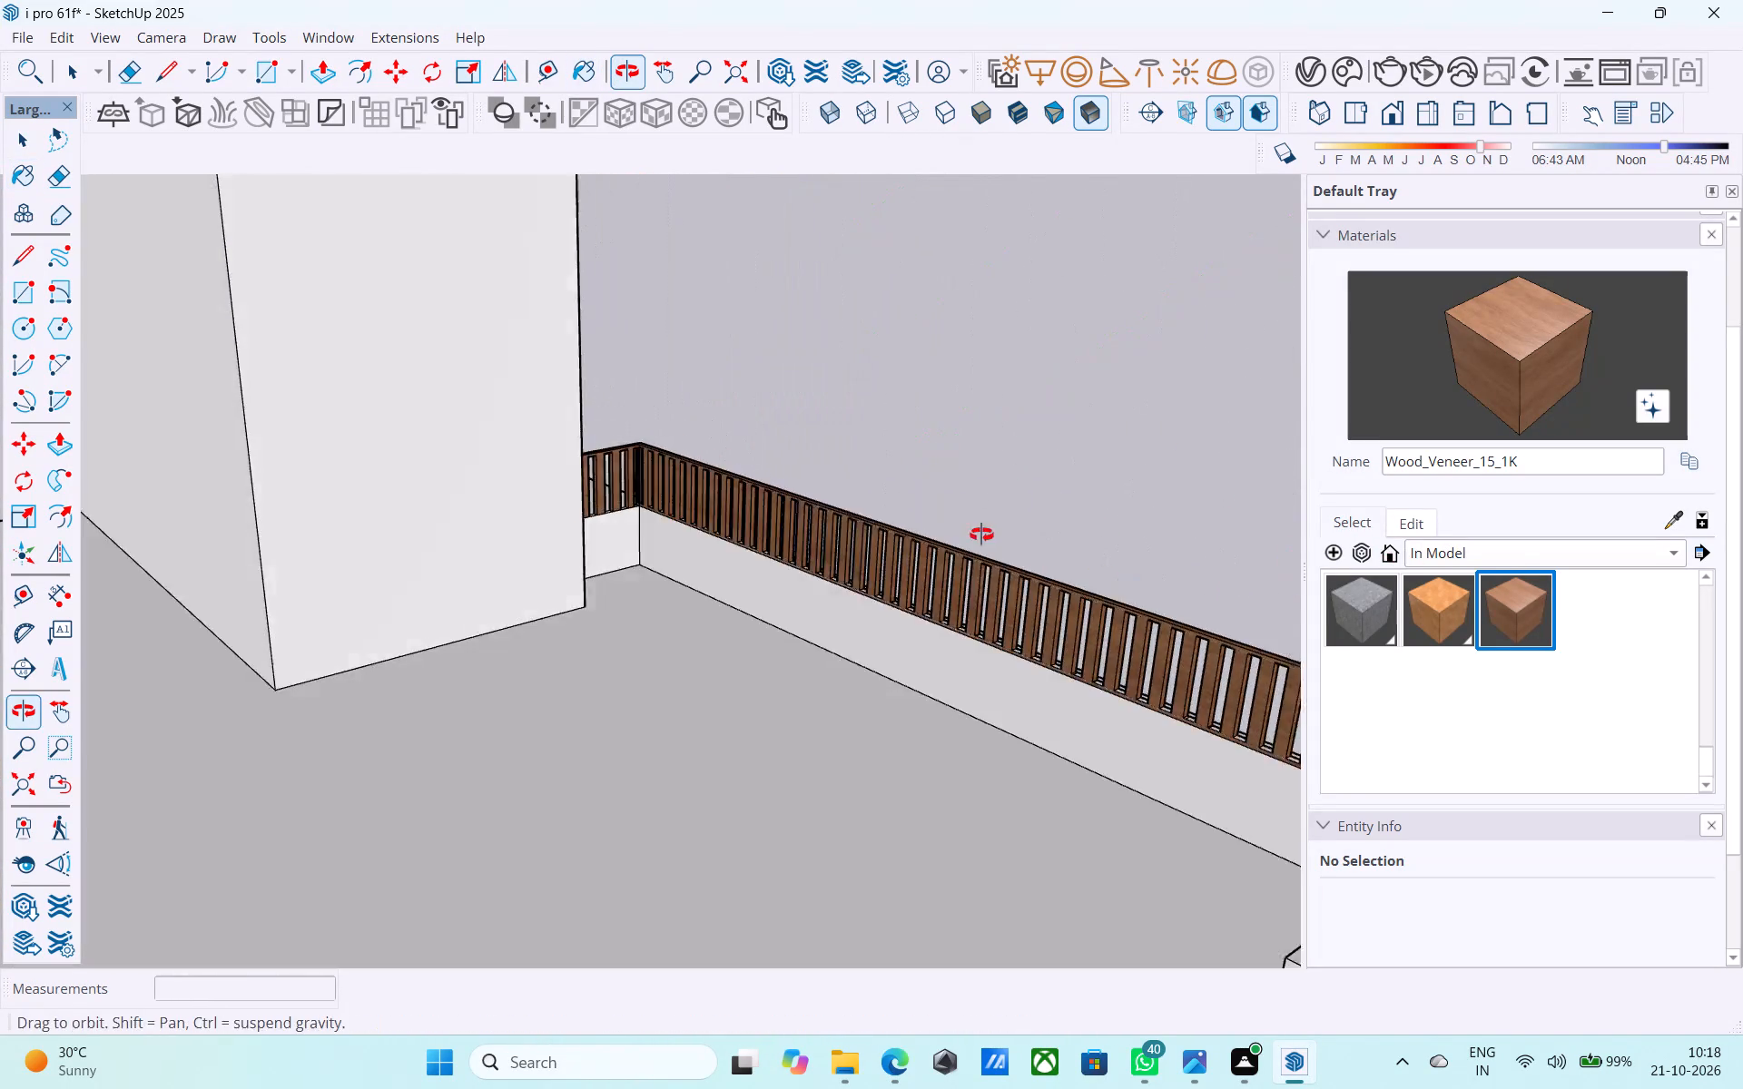
middle_click_drag(981, 535, 985, 533)
scroll(677, 544, "down", 4)
middle_click_drag(883, 564, 1171, 582)
scroll(1315, 574, "up", 5)
scroll(754, 530, "down", 6)
middle_click_drag(741, 534, 379, 556)
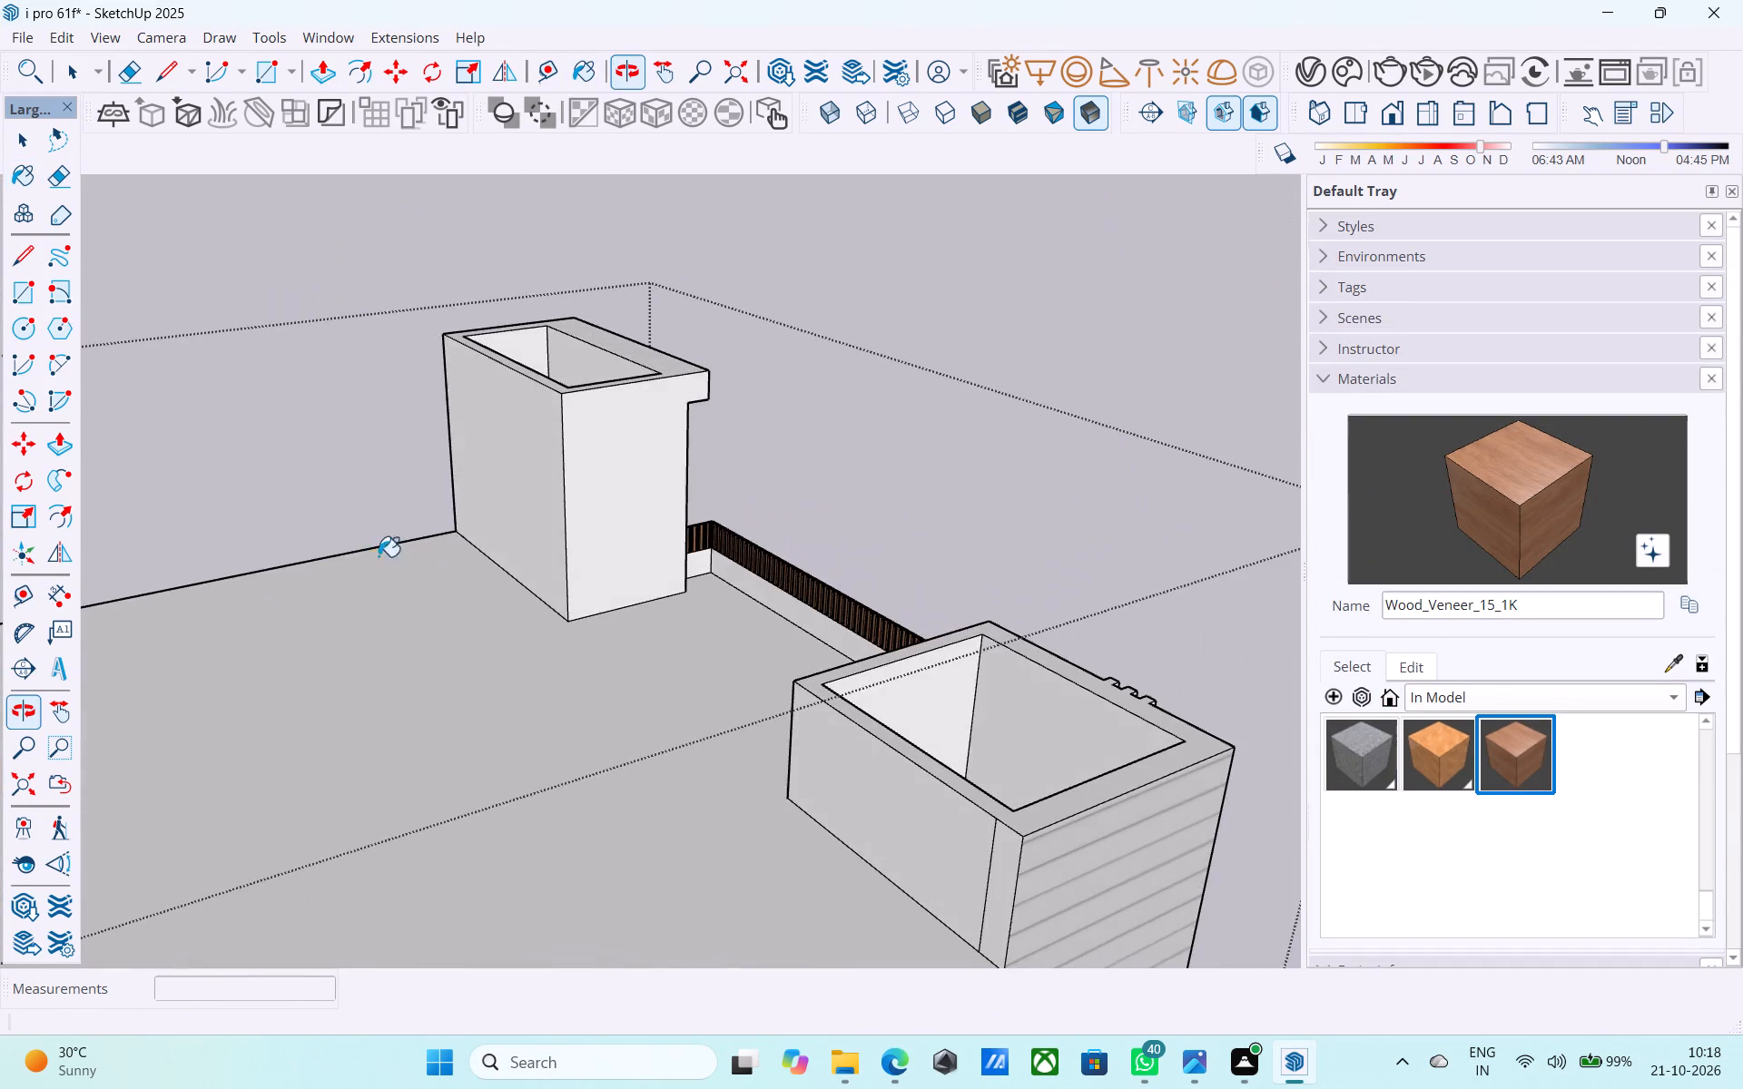
middle_click_drag(635, 501, 218, 471)
scroll(591, 405, "down", 3)
middle_click_drag(604, 446, 94, 466)
scroll(841, 393, "down", 5)
scroll(340, 338, "up", 5)
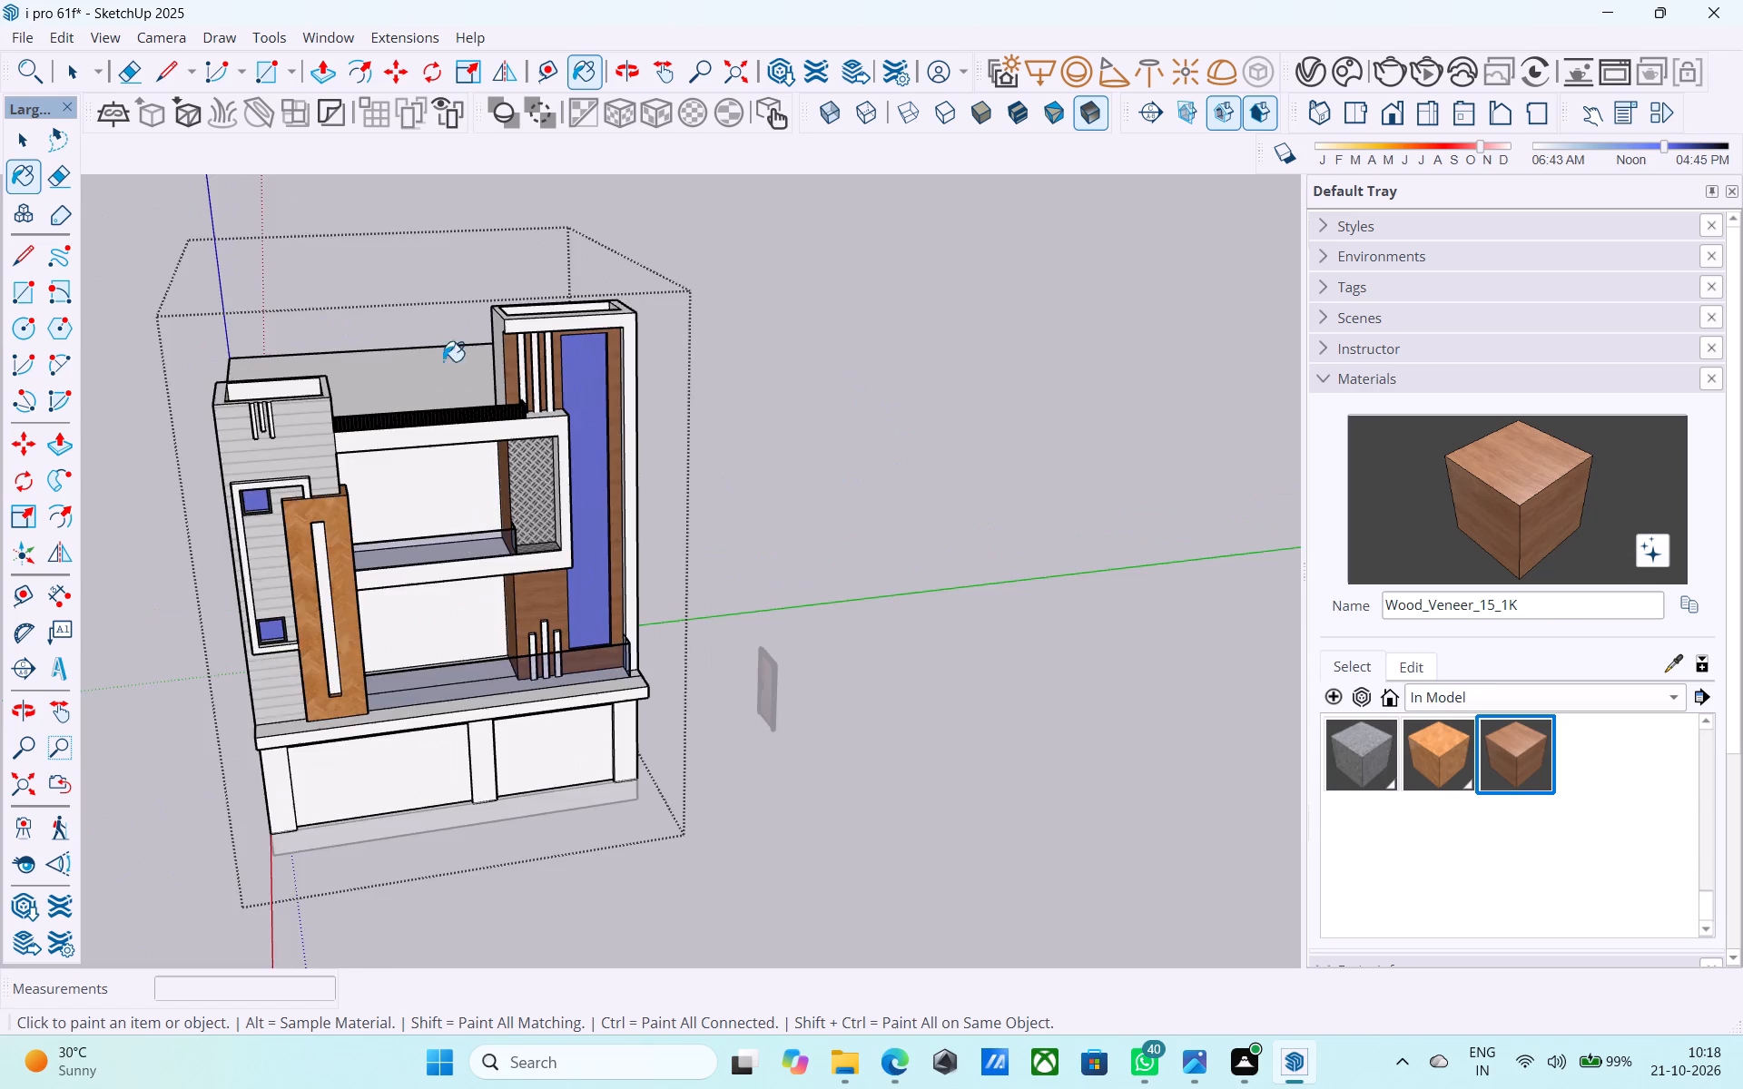
scroll(443, 361, "up", 14)
middle_click_drag(527, 481, 296, 427)
scroll(393, 506, "up", 1)
scroll(300, 407, "down", 6)
middle_click_drag(332, 452, 428, 329)
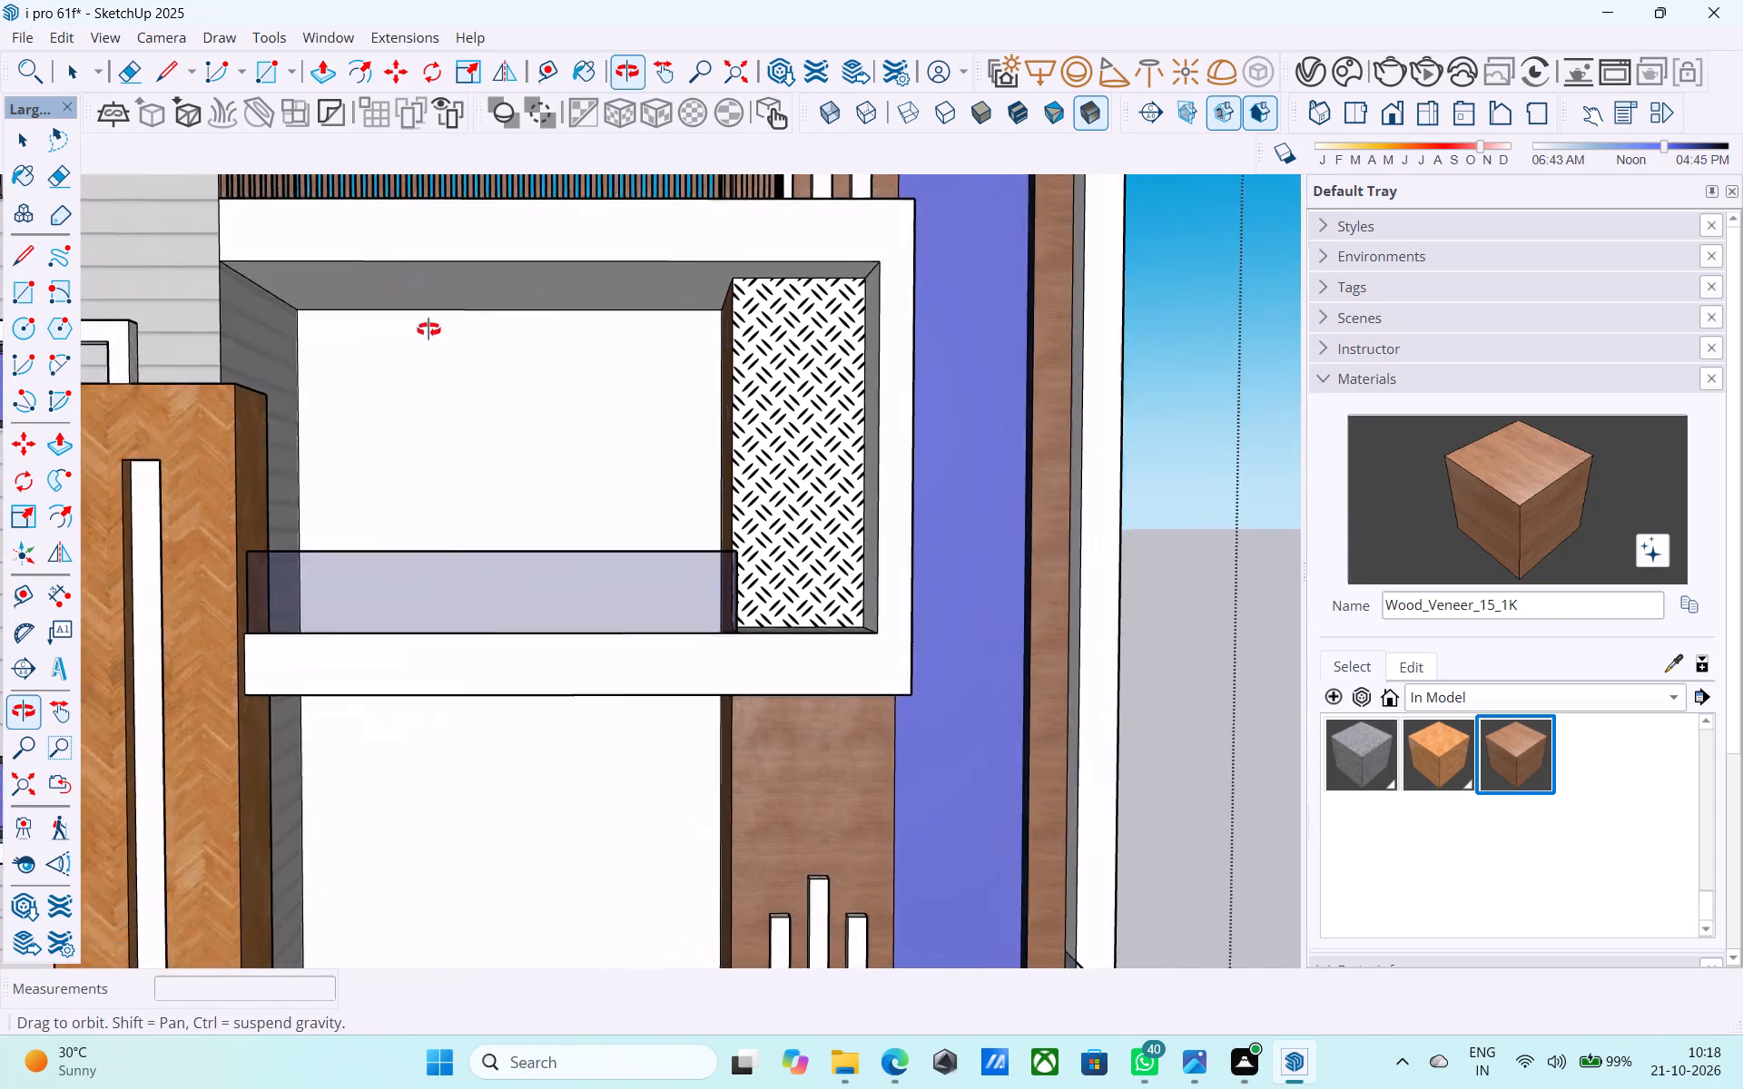
middle_click_drag(428, 329, 430, 388)
scroll(430, 388, "up", 1)
scroll(430, 388, "down", 5)
scroll(526, 829, "down", 4)
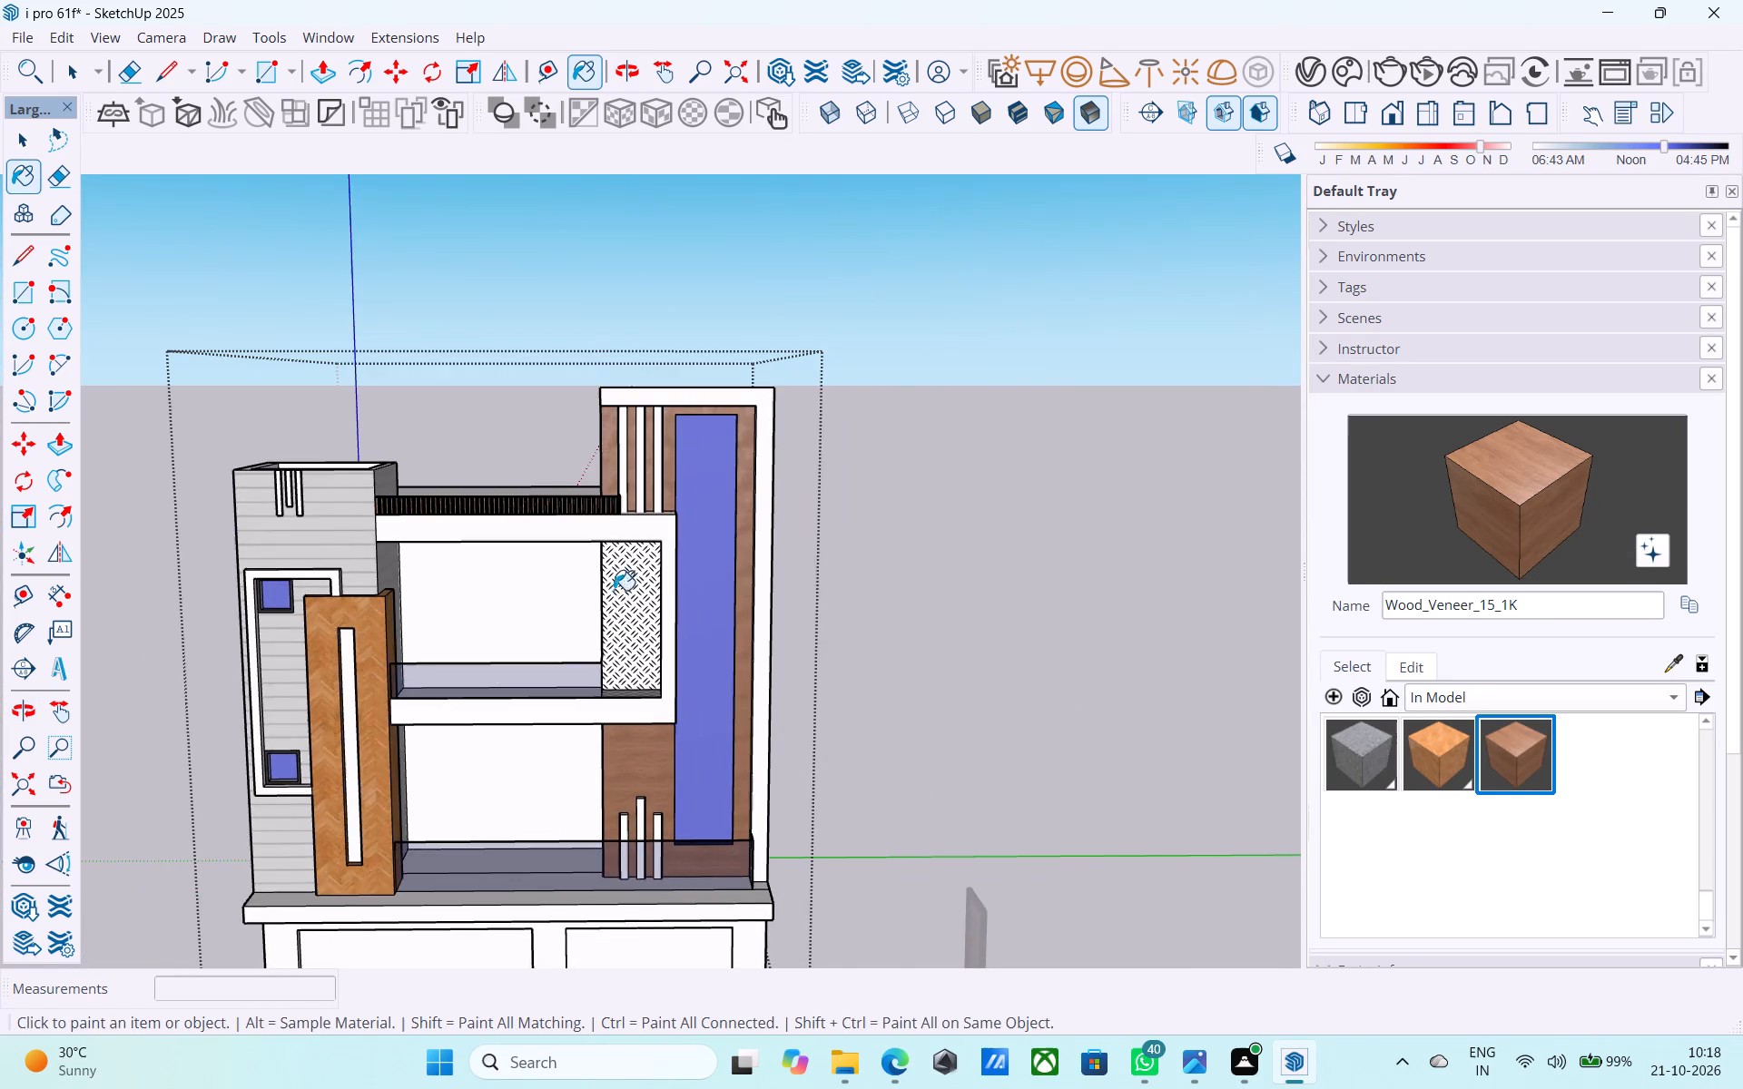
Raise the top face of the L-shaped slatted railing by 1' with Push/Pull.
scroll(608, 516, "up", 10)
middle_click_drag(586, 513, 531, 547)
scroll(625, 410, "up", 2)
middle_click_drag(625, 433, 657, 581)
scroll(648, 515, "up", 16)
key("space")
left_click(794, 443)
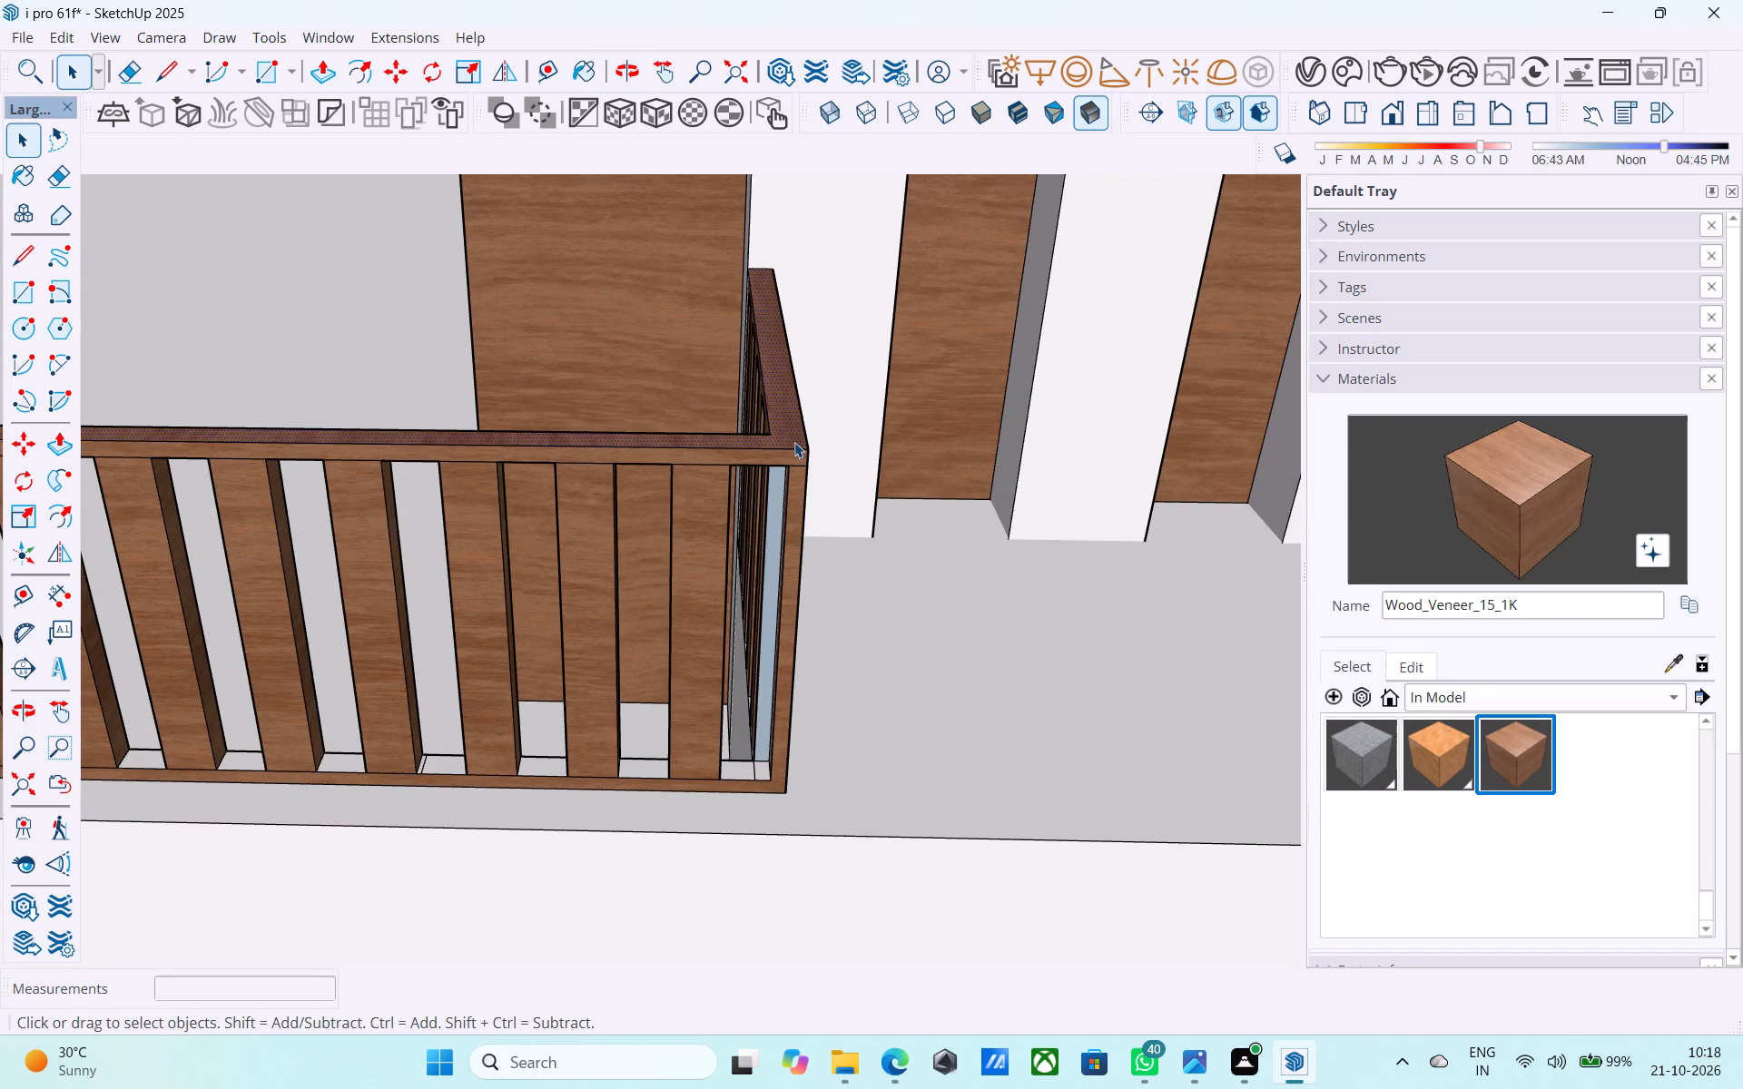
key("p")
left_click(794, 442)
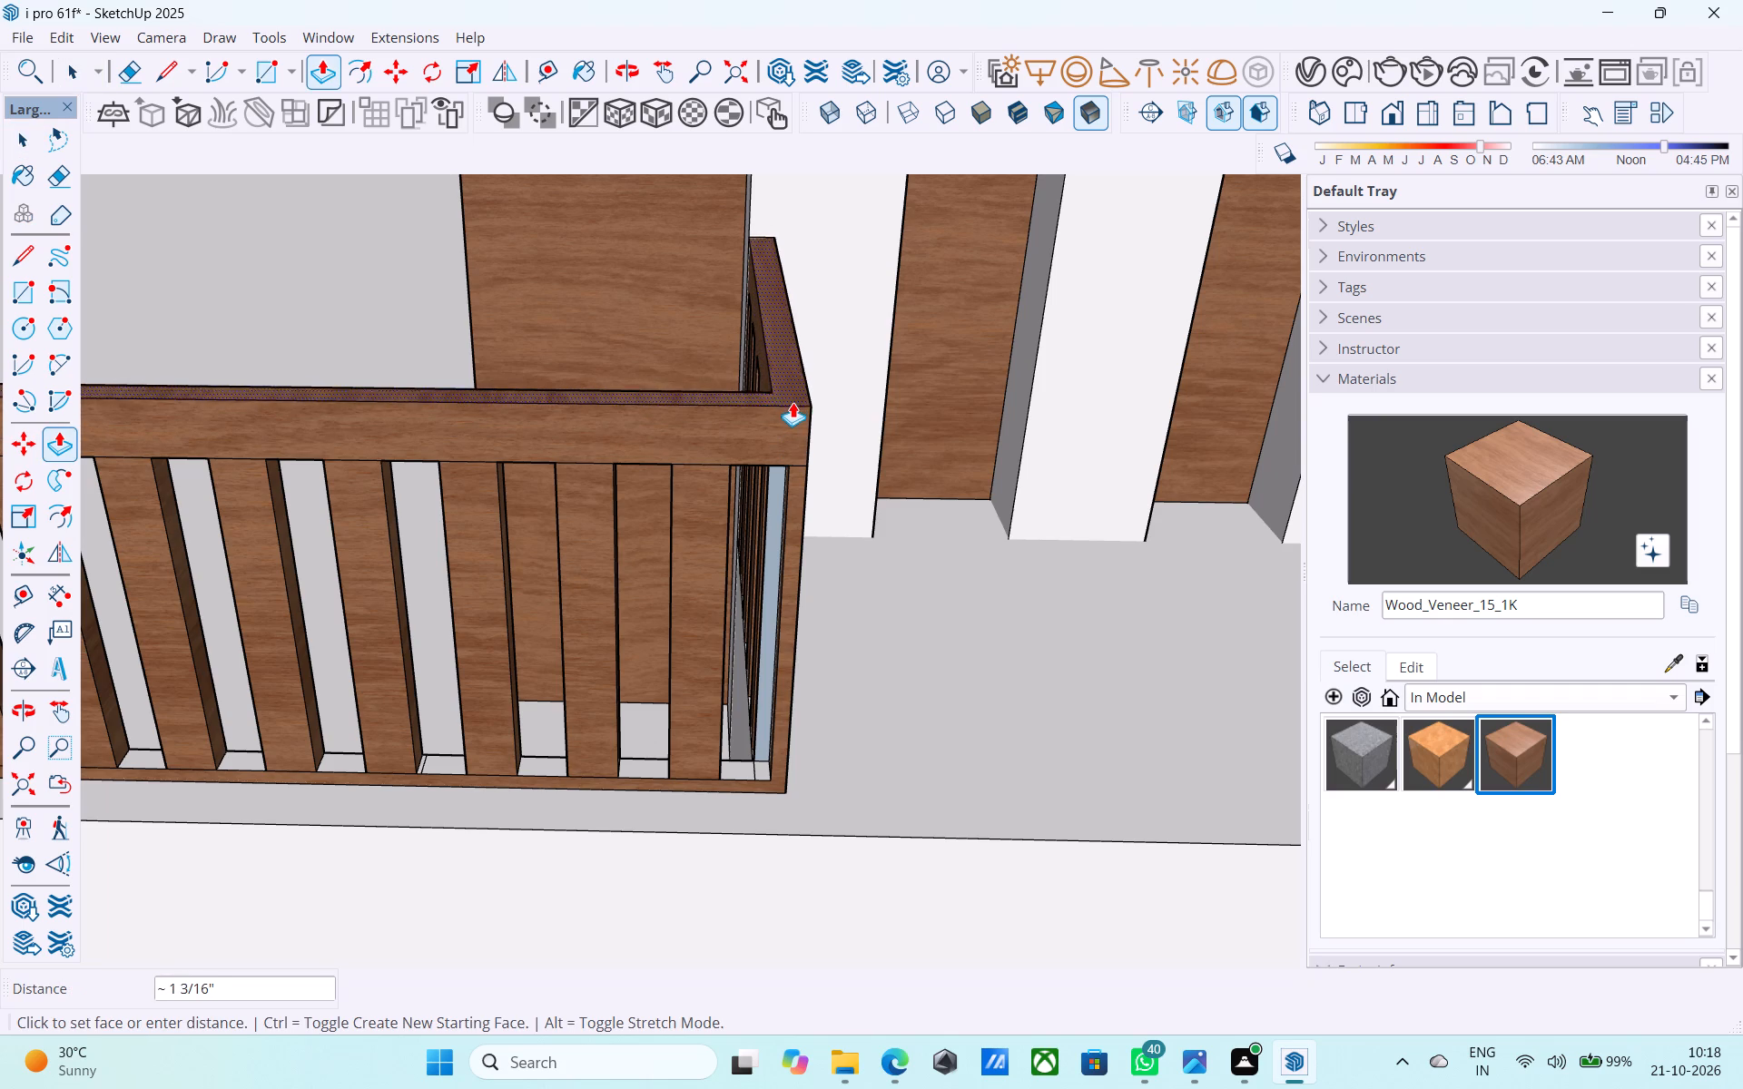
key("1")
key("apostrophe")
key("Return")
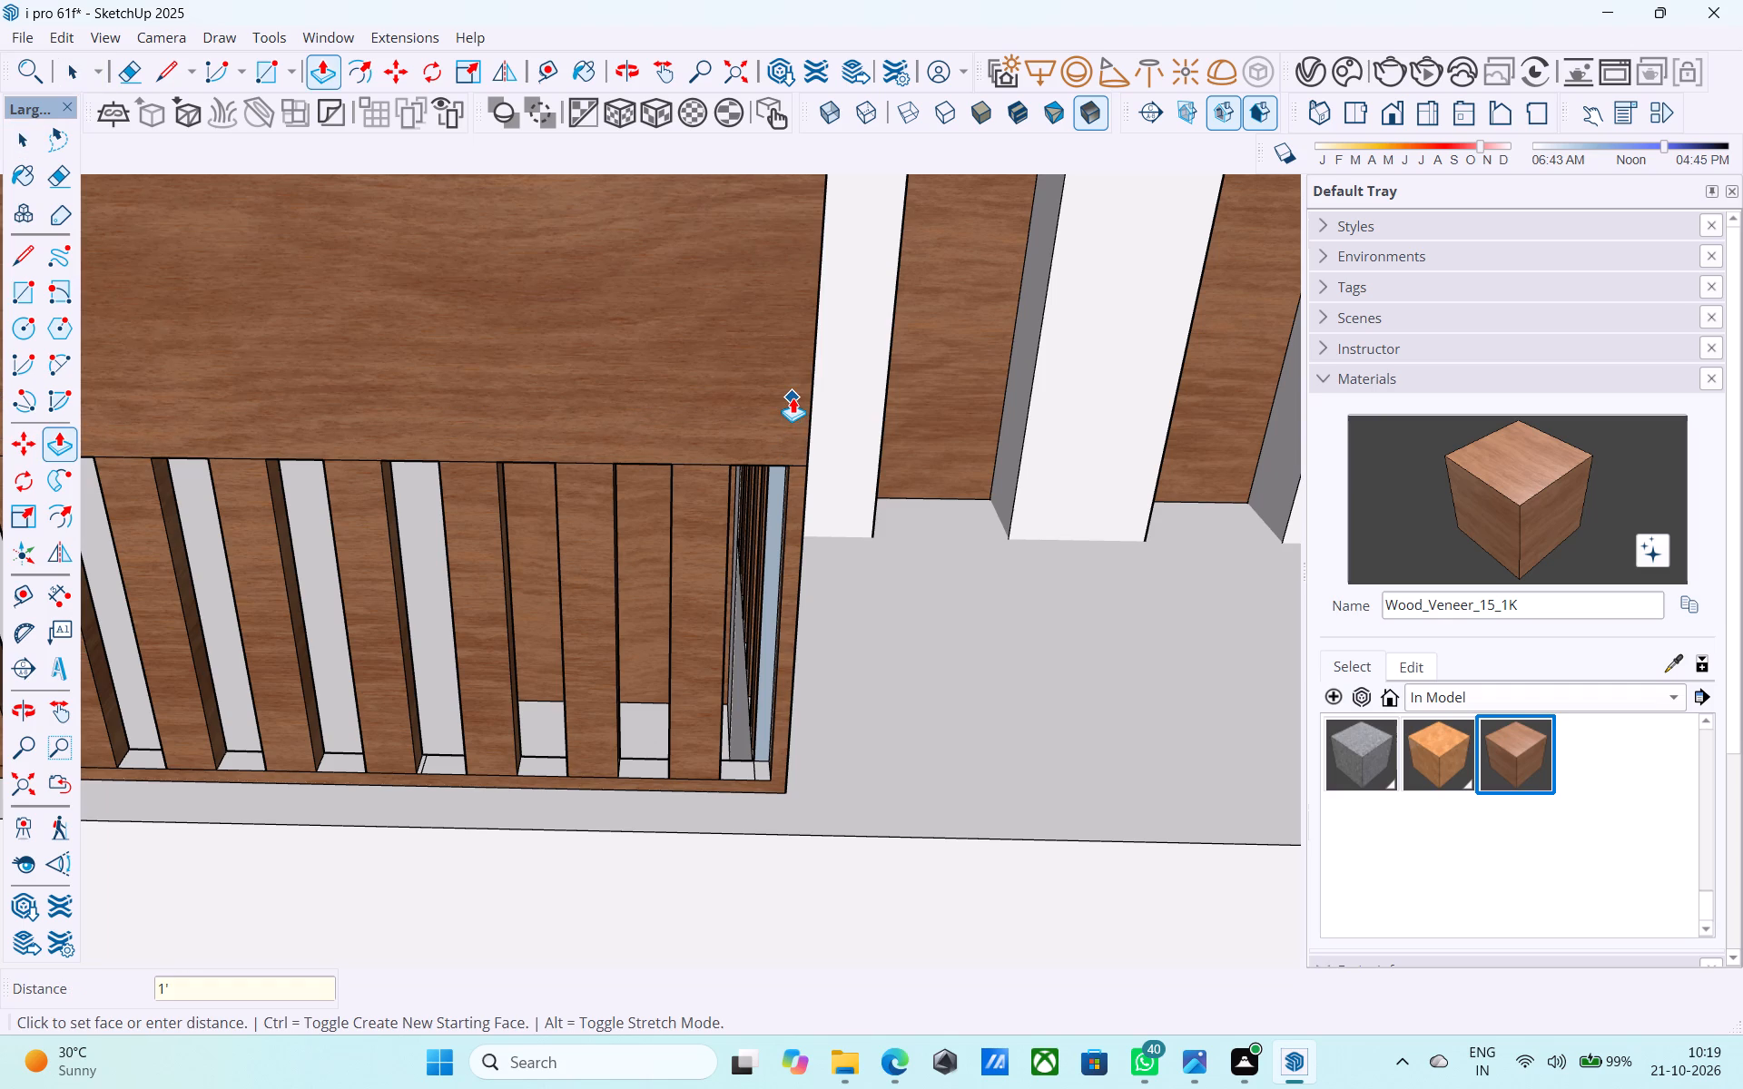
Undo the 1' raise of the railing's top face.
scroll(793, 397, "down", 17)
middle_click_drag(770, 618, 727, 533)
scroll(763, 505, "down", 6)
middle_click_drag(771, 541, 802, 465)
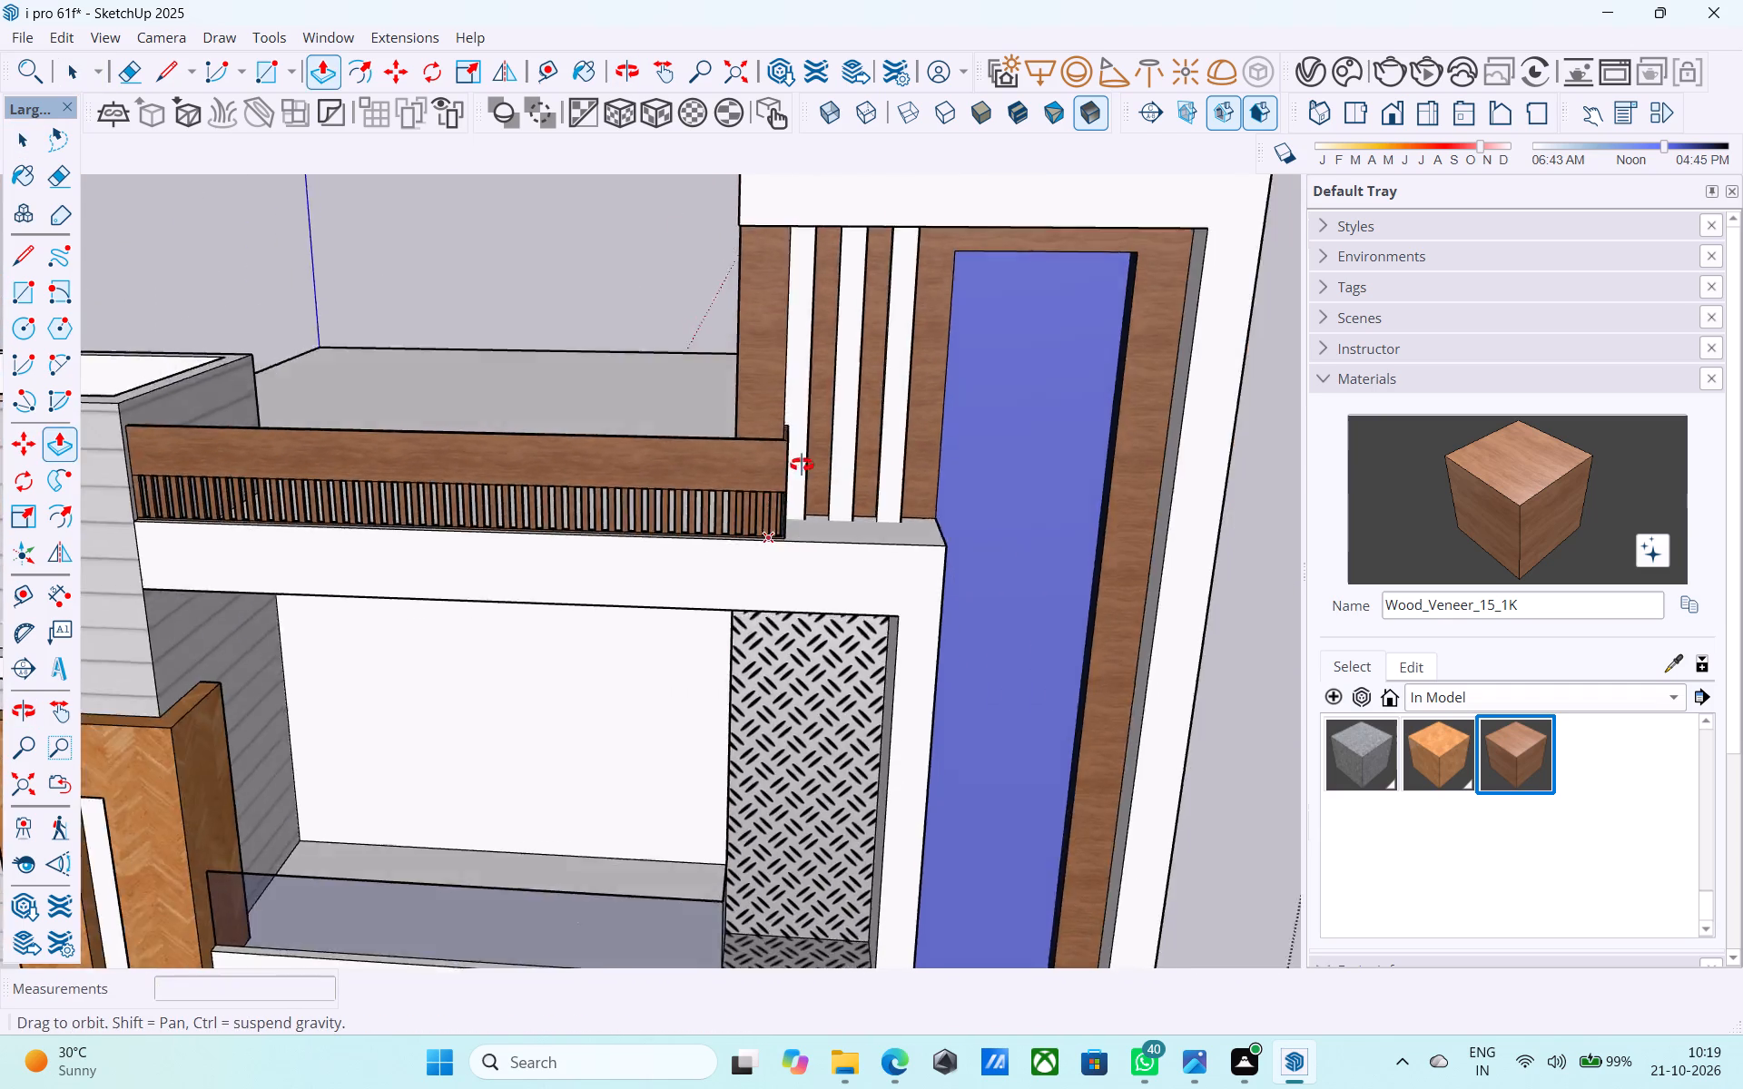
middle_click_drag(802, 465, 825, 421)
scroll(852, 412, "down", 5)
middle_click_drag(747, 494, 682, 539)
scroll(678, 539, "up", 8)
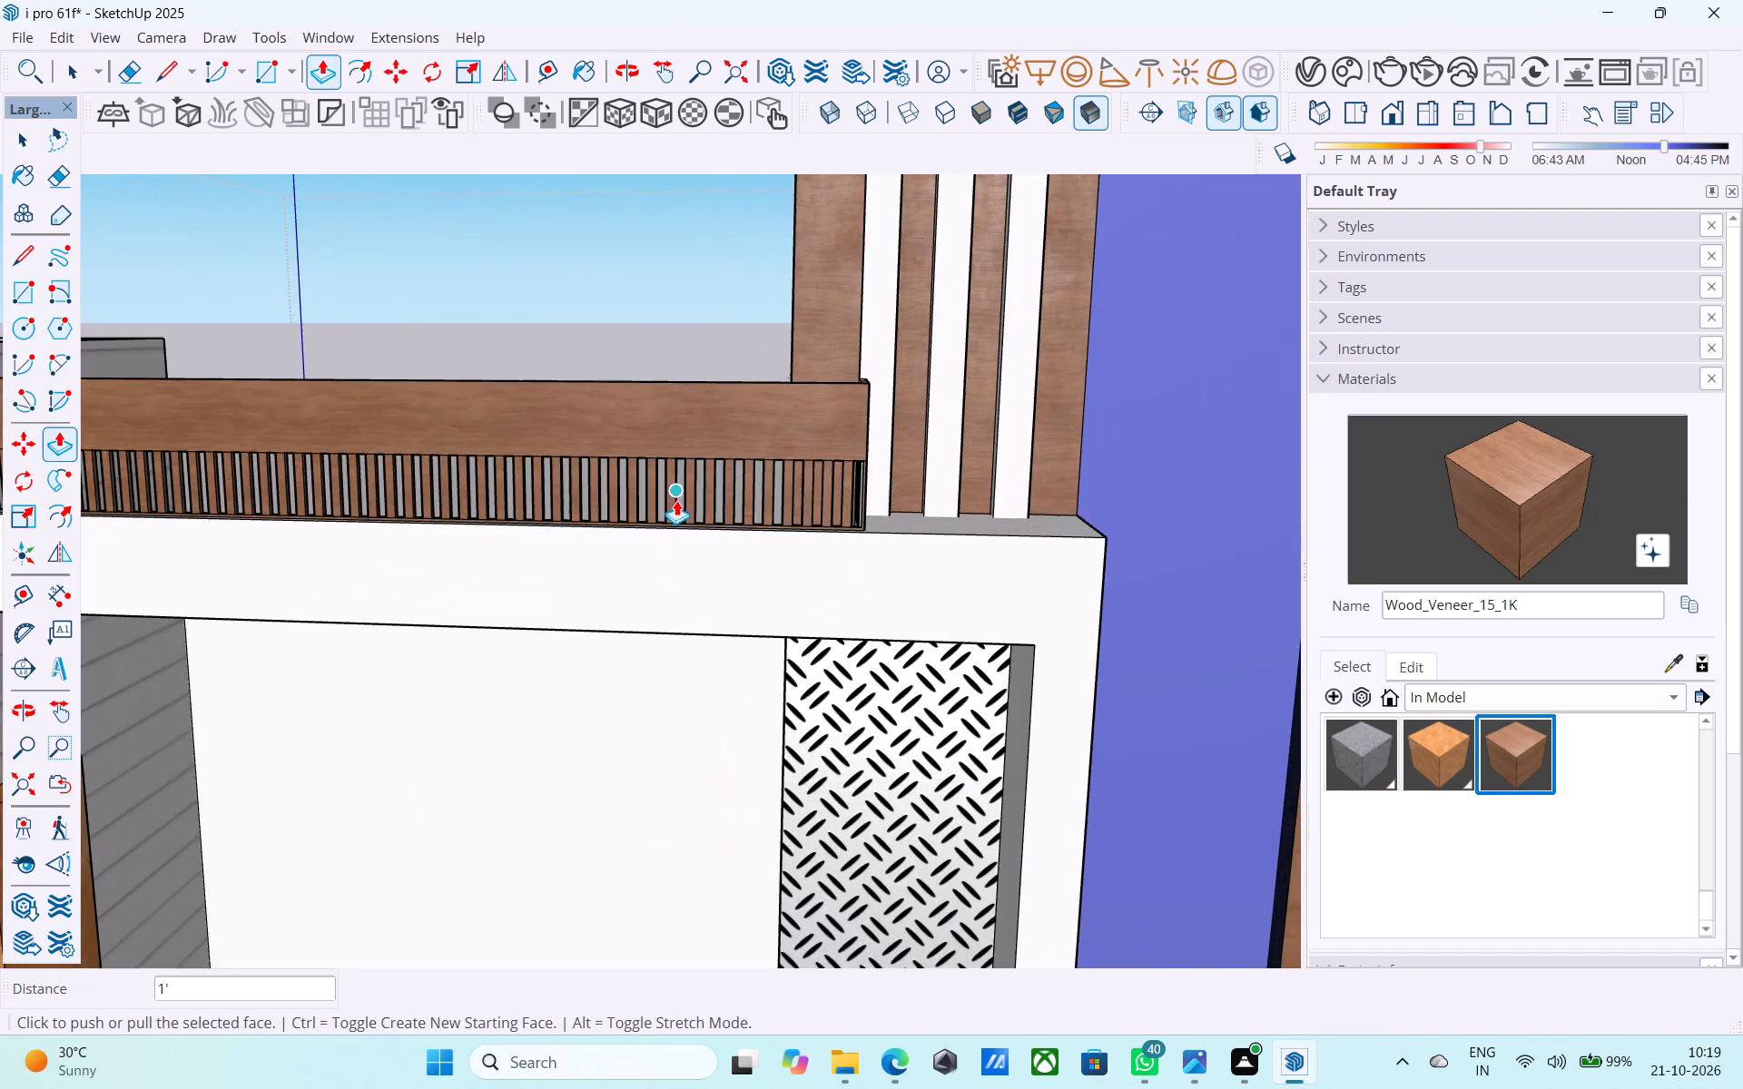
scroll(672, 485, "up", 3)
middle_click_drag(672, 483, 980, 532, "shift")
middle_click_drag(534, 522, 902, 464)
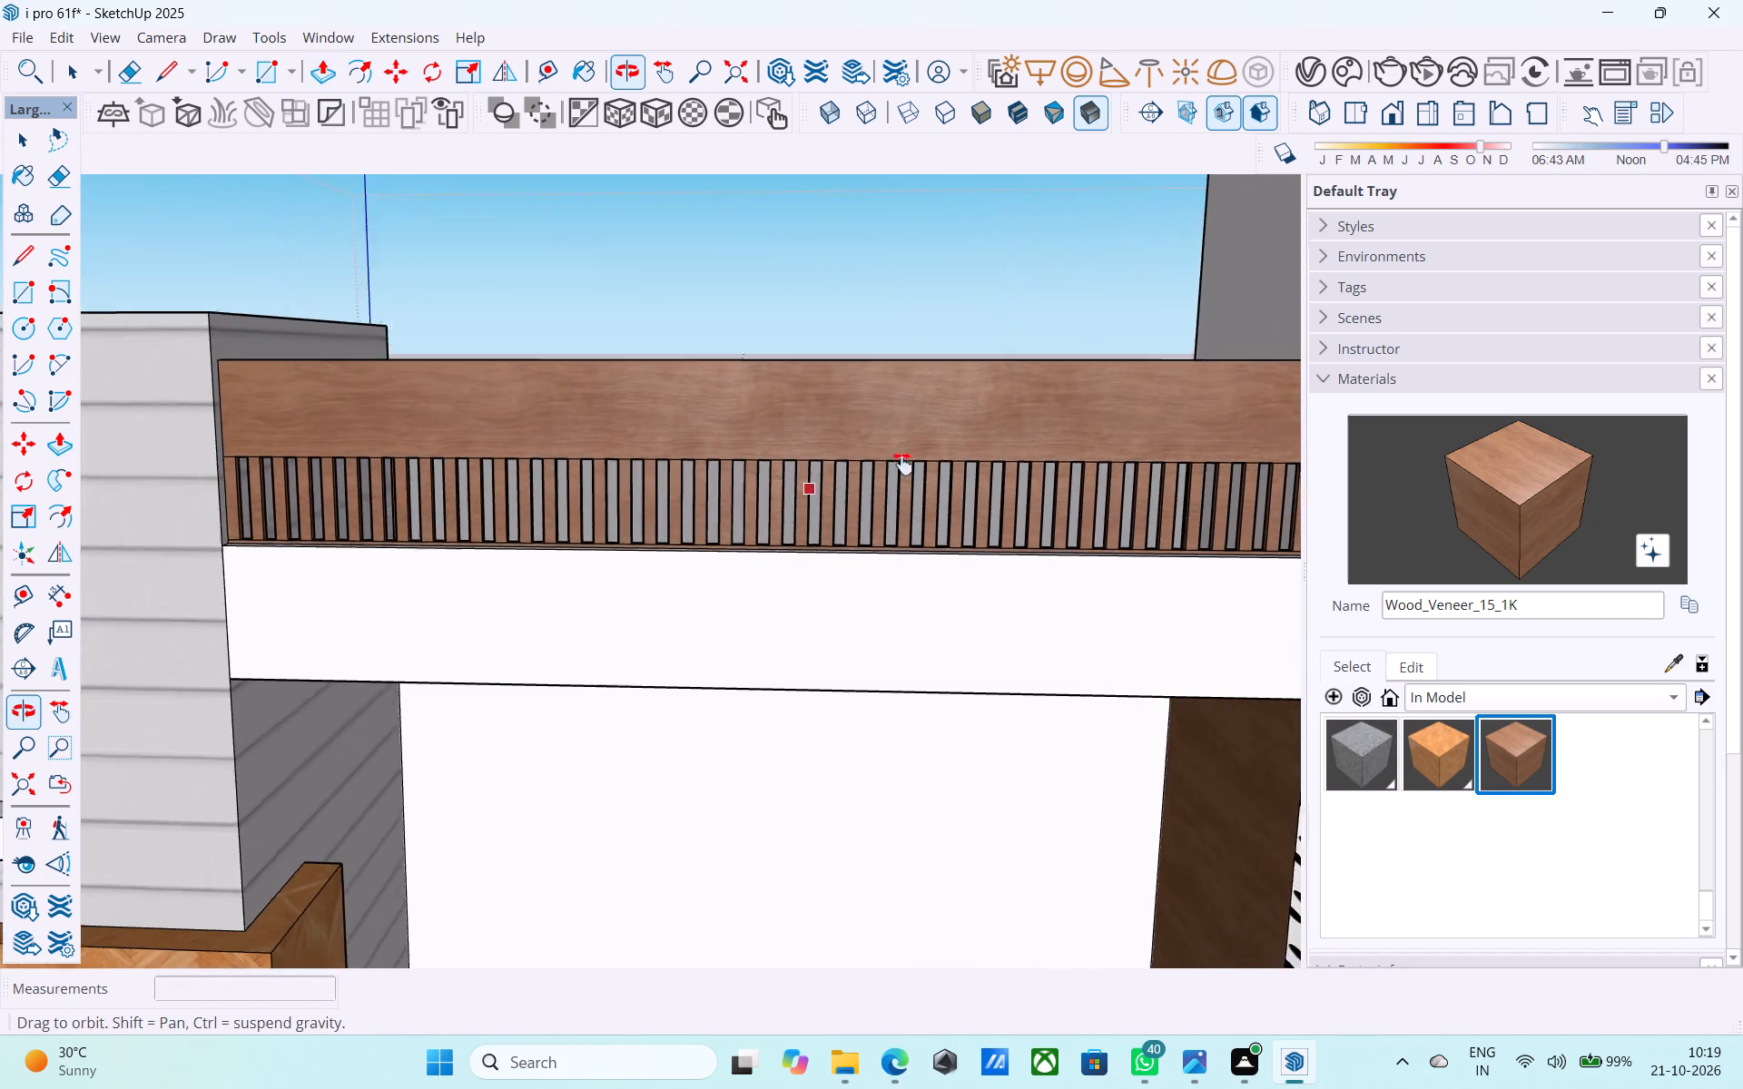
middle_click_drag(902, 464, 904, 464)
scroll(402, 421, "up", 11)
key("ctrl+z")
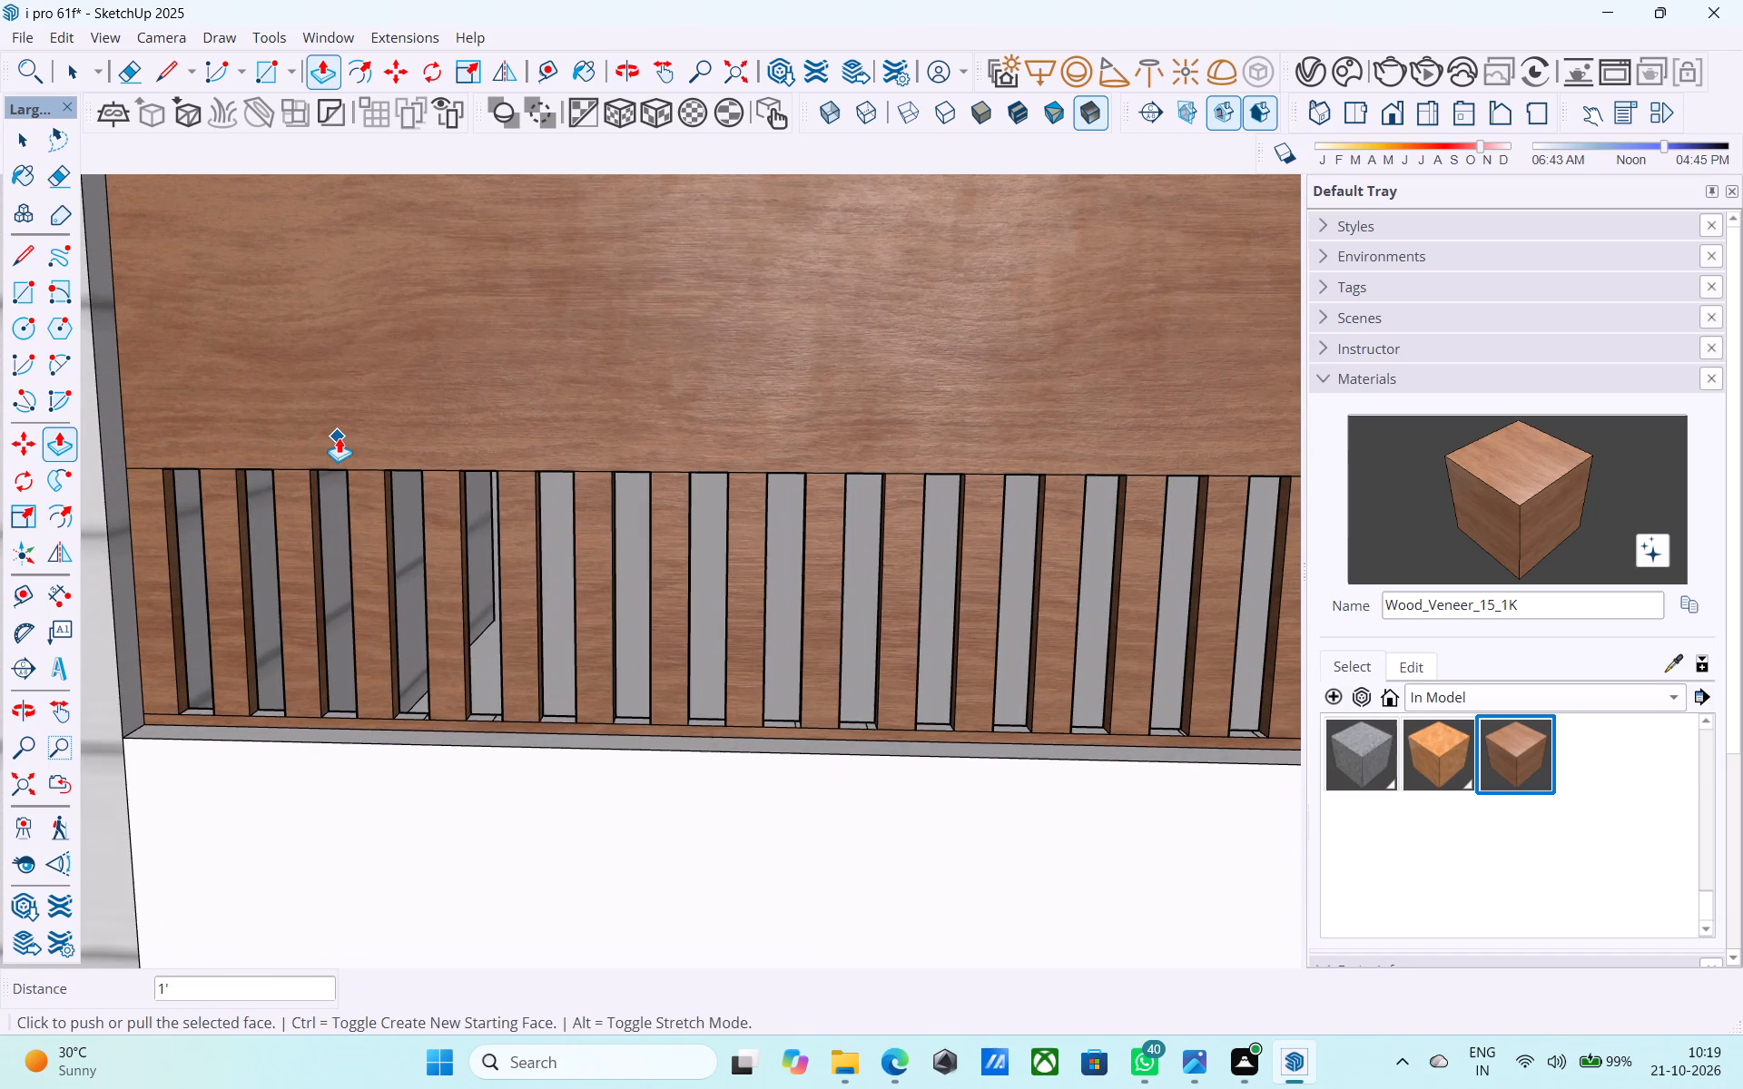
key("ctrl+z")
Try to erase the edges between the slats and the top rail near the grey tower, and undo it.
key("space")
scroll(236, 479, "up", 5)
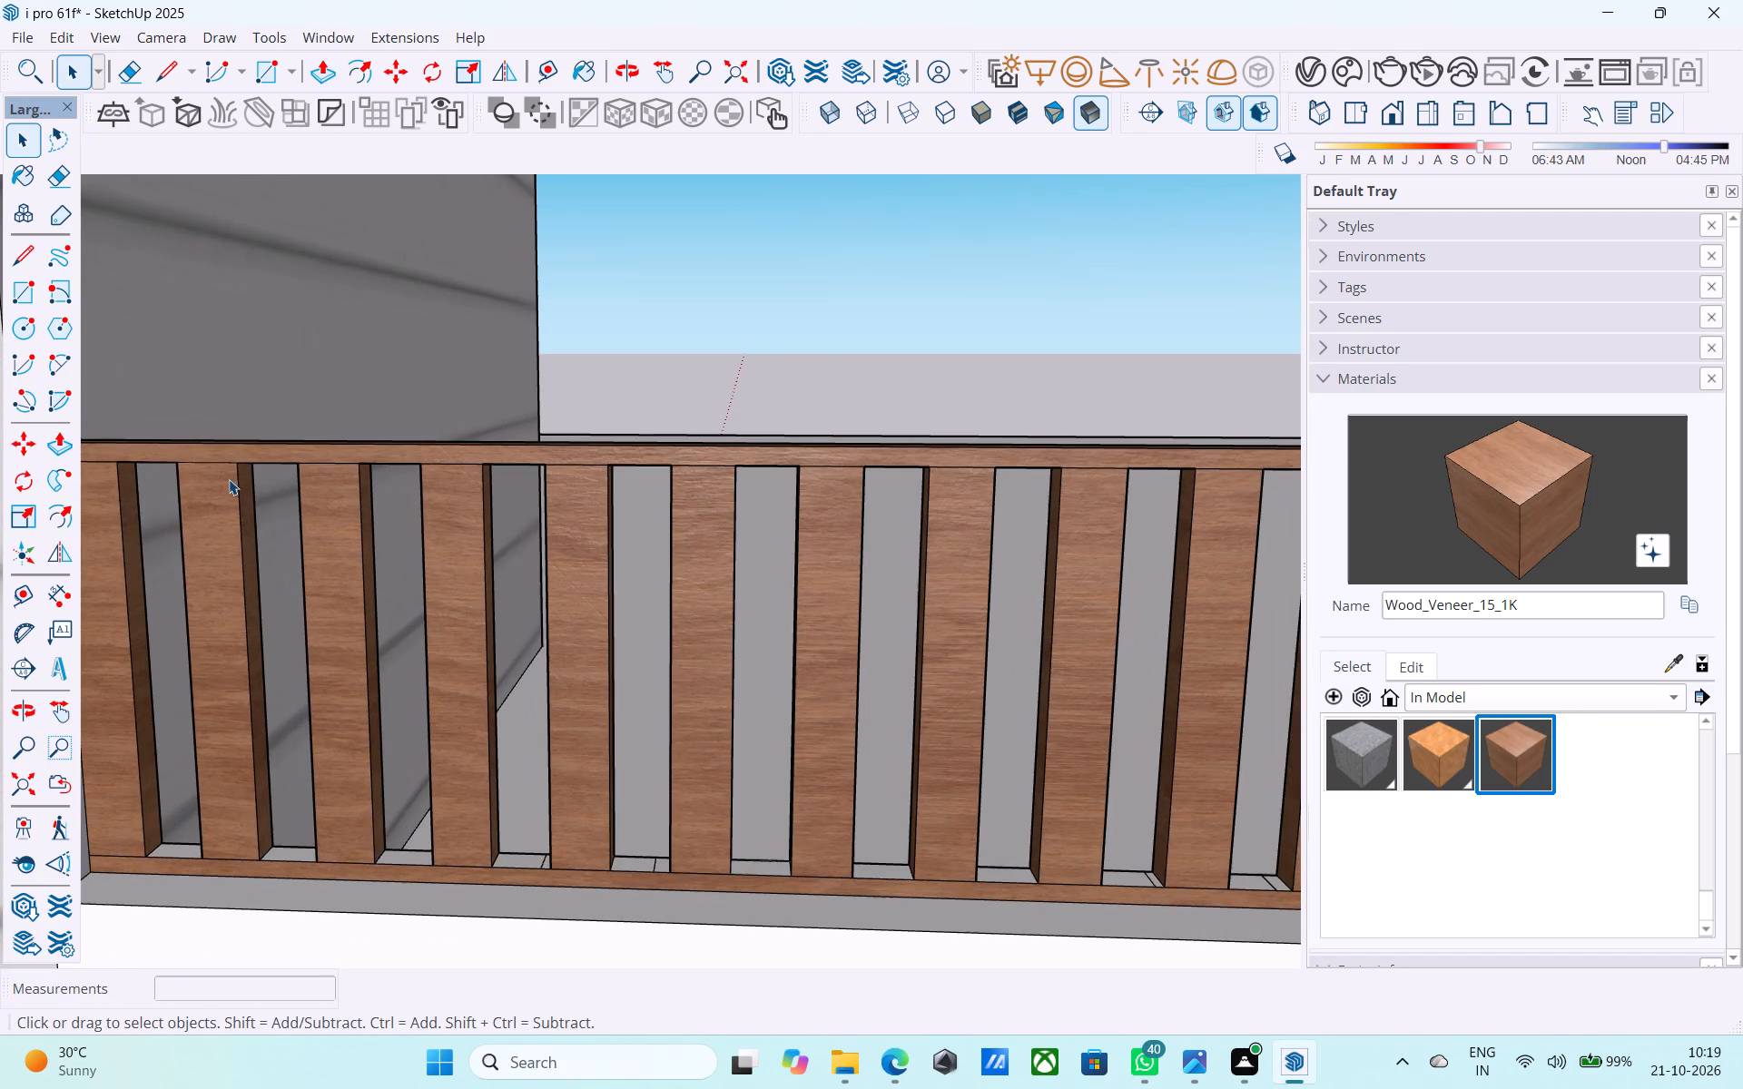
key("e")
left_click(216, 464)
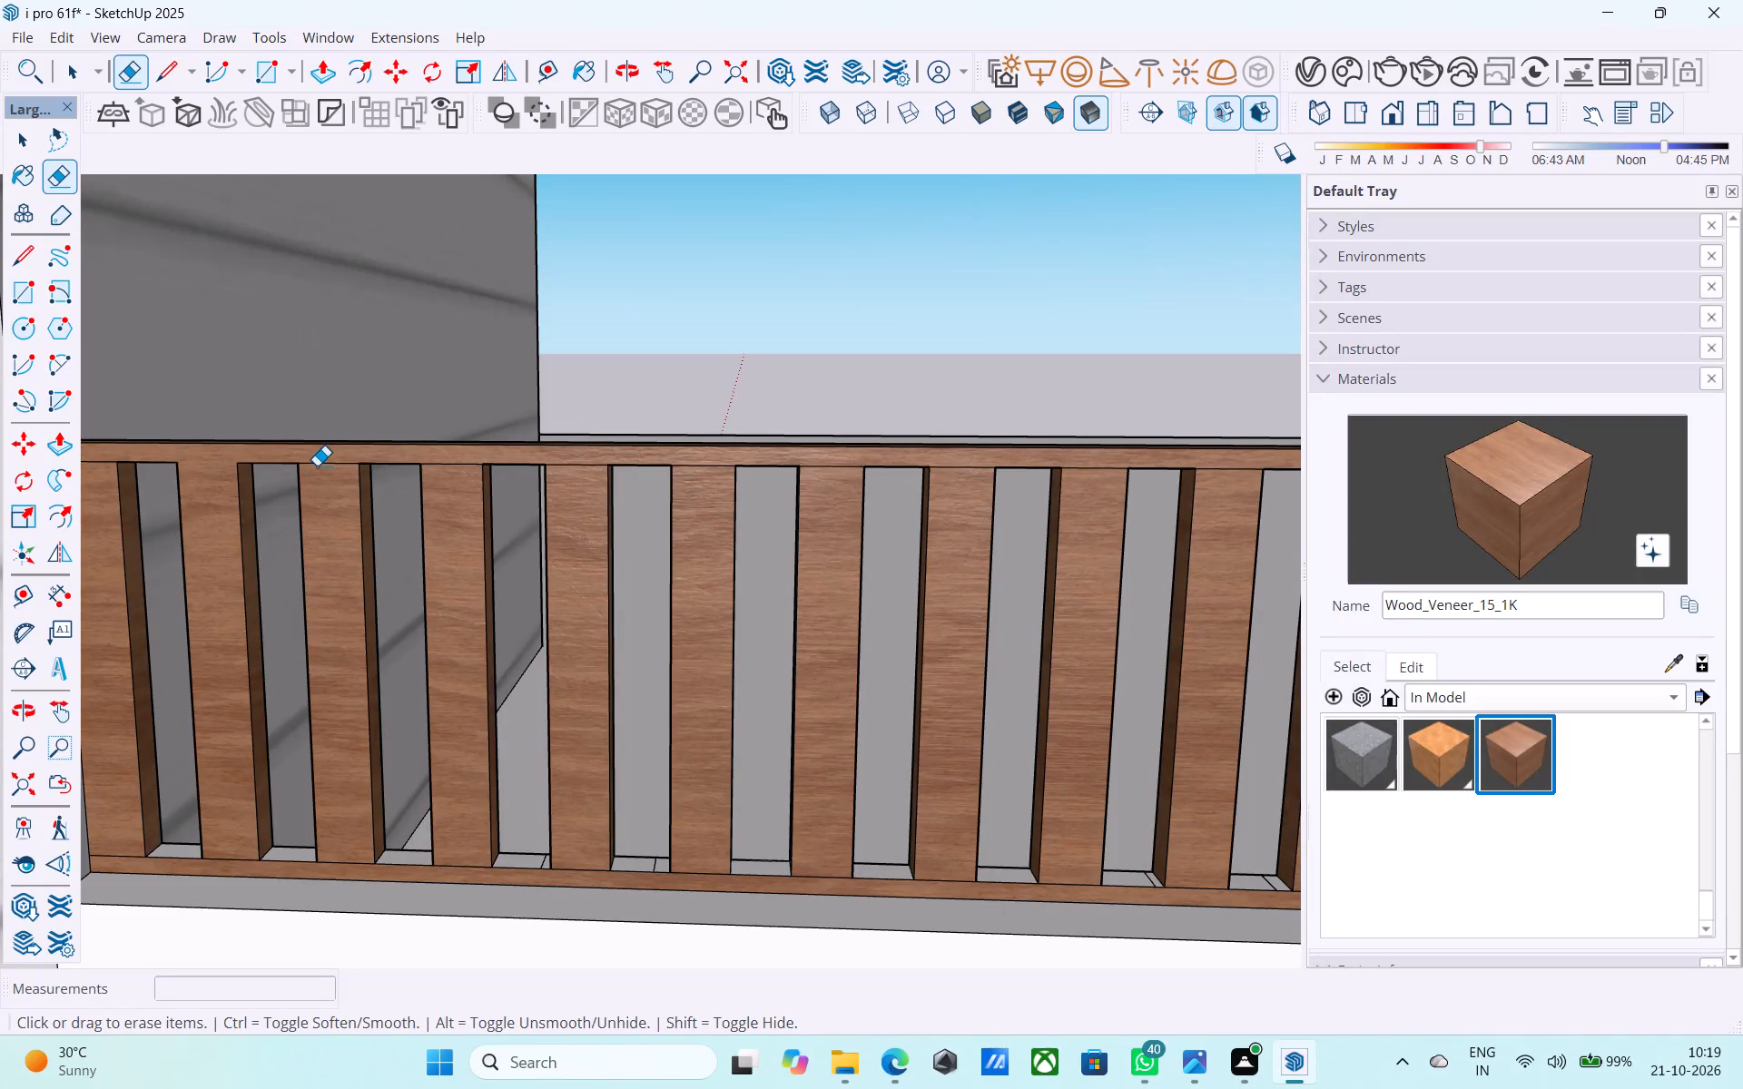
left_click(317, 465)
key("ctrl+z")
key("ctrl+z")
Push/Pull the top face of the slatted railing upward by 1'.
key("space")
scroll(318, 469, "down", 1)
middle_click_drag(318, 477, 284, 794)
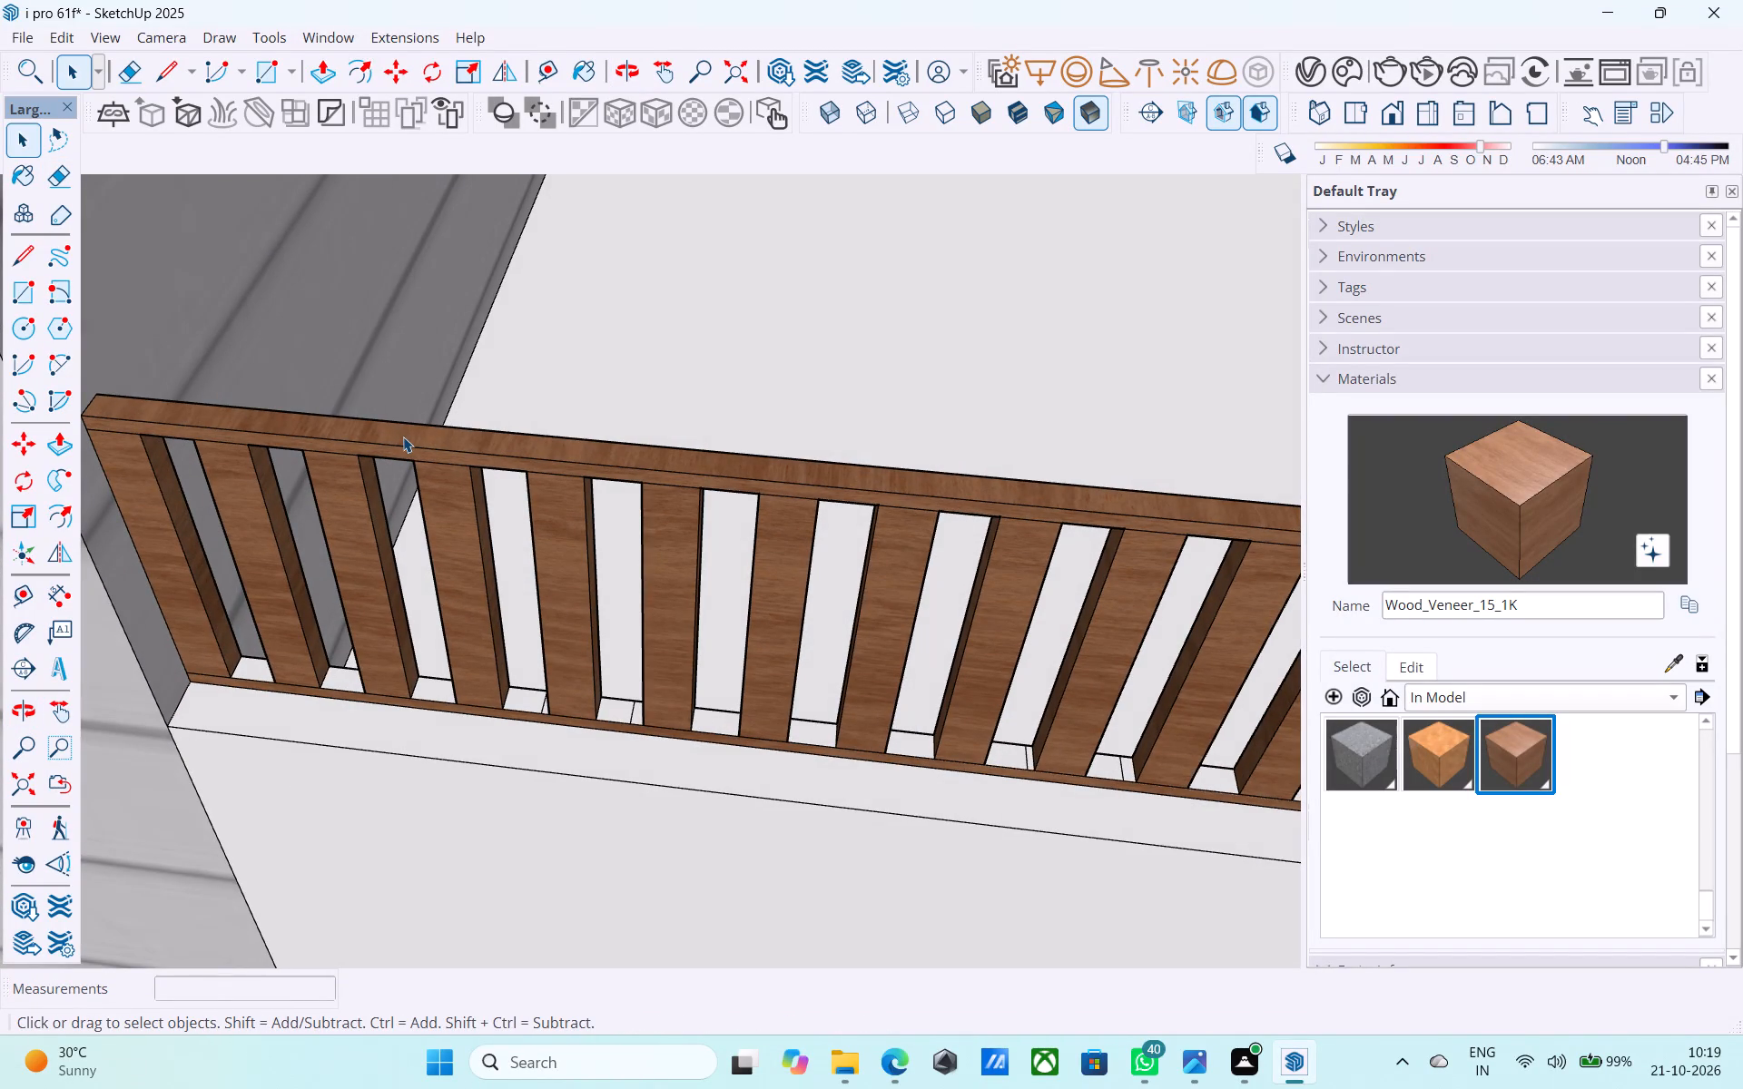
left_click(403, 436)
key("p")
left_click(403, 436)
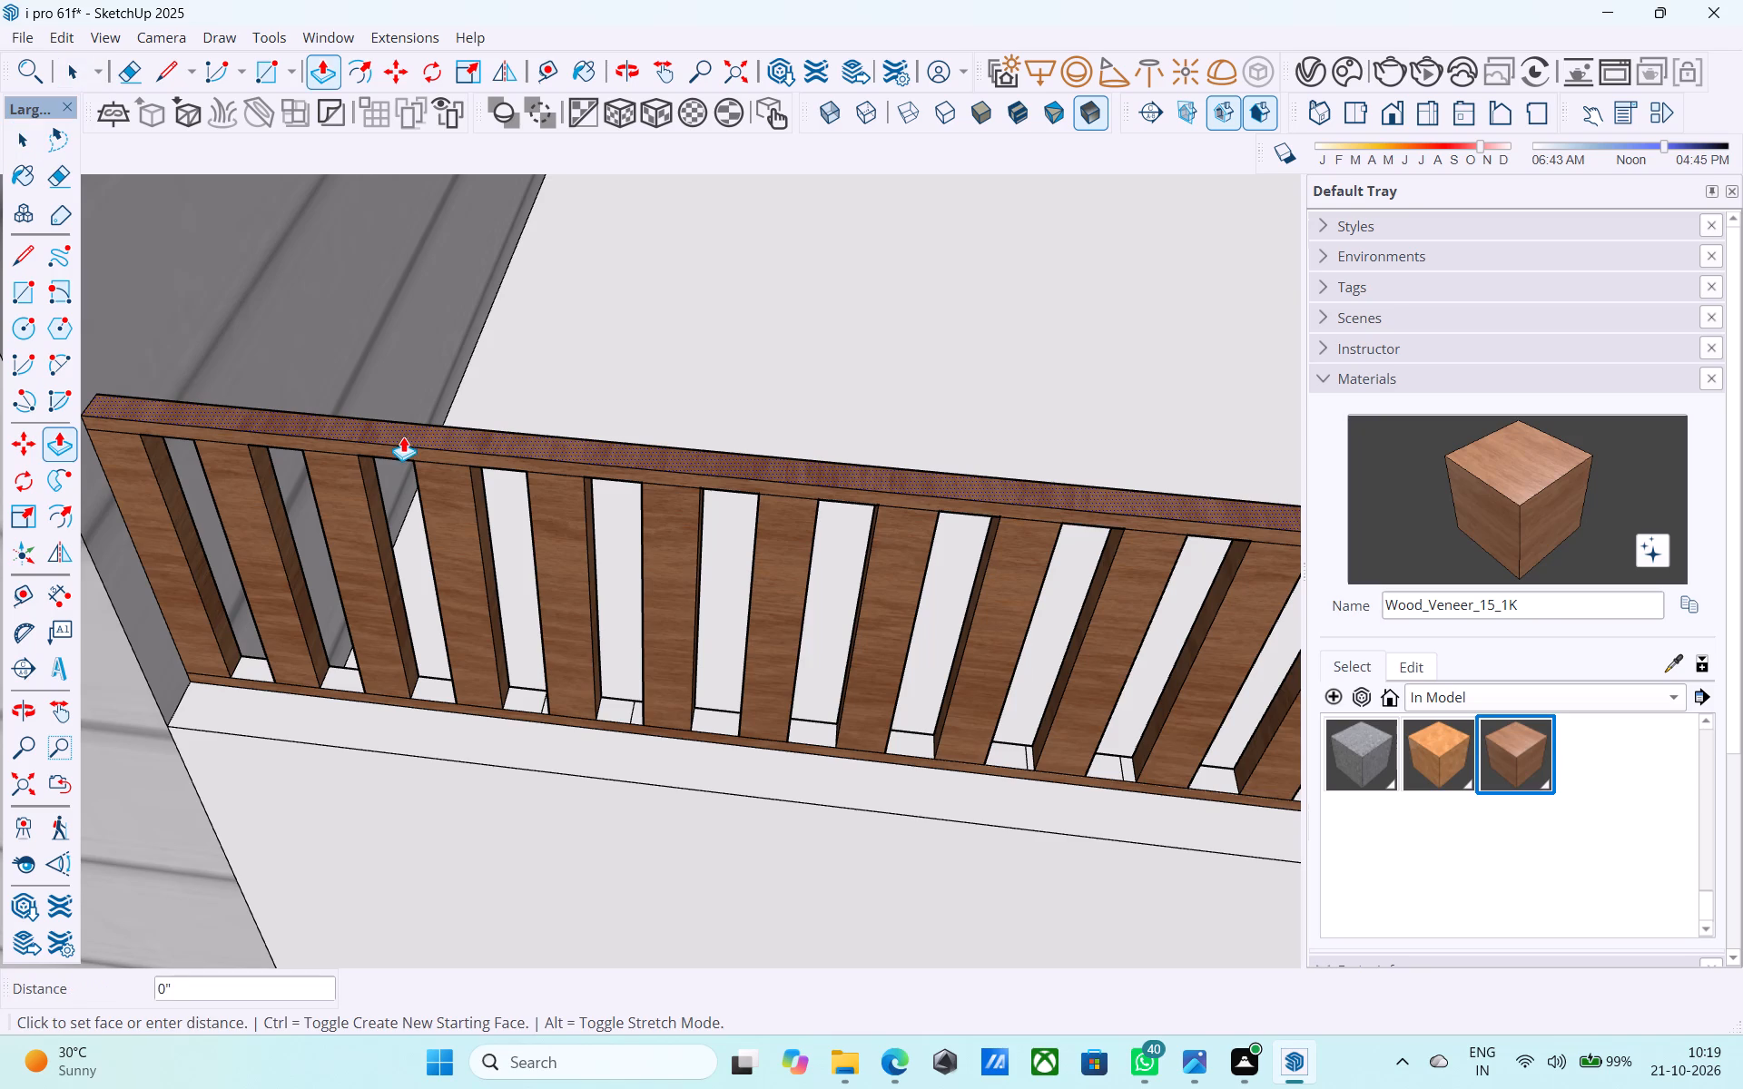
type("1'")
key("Return")
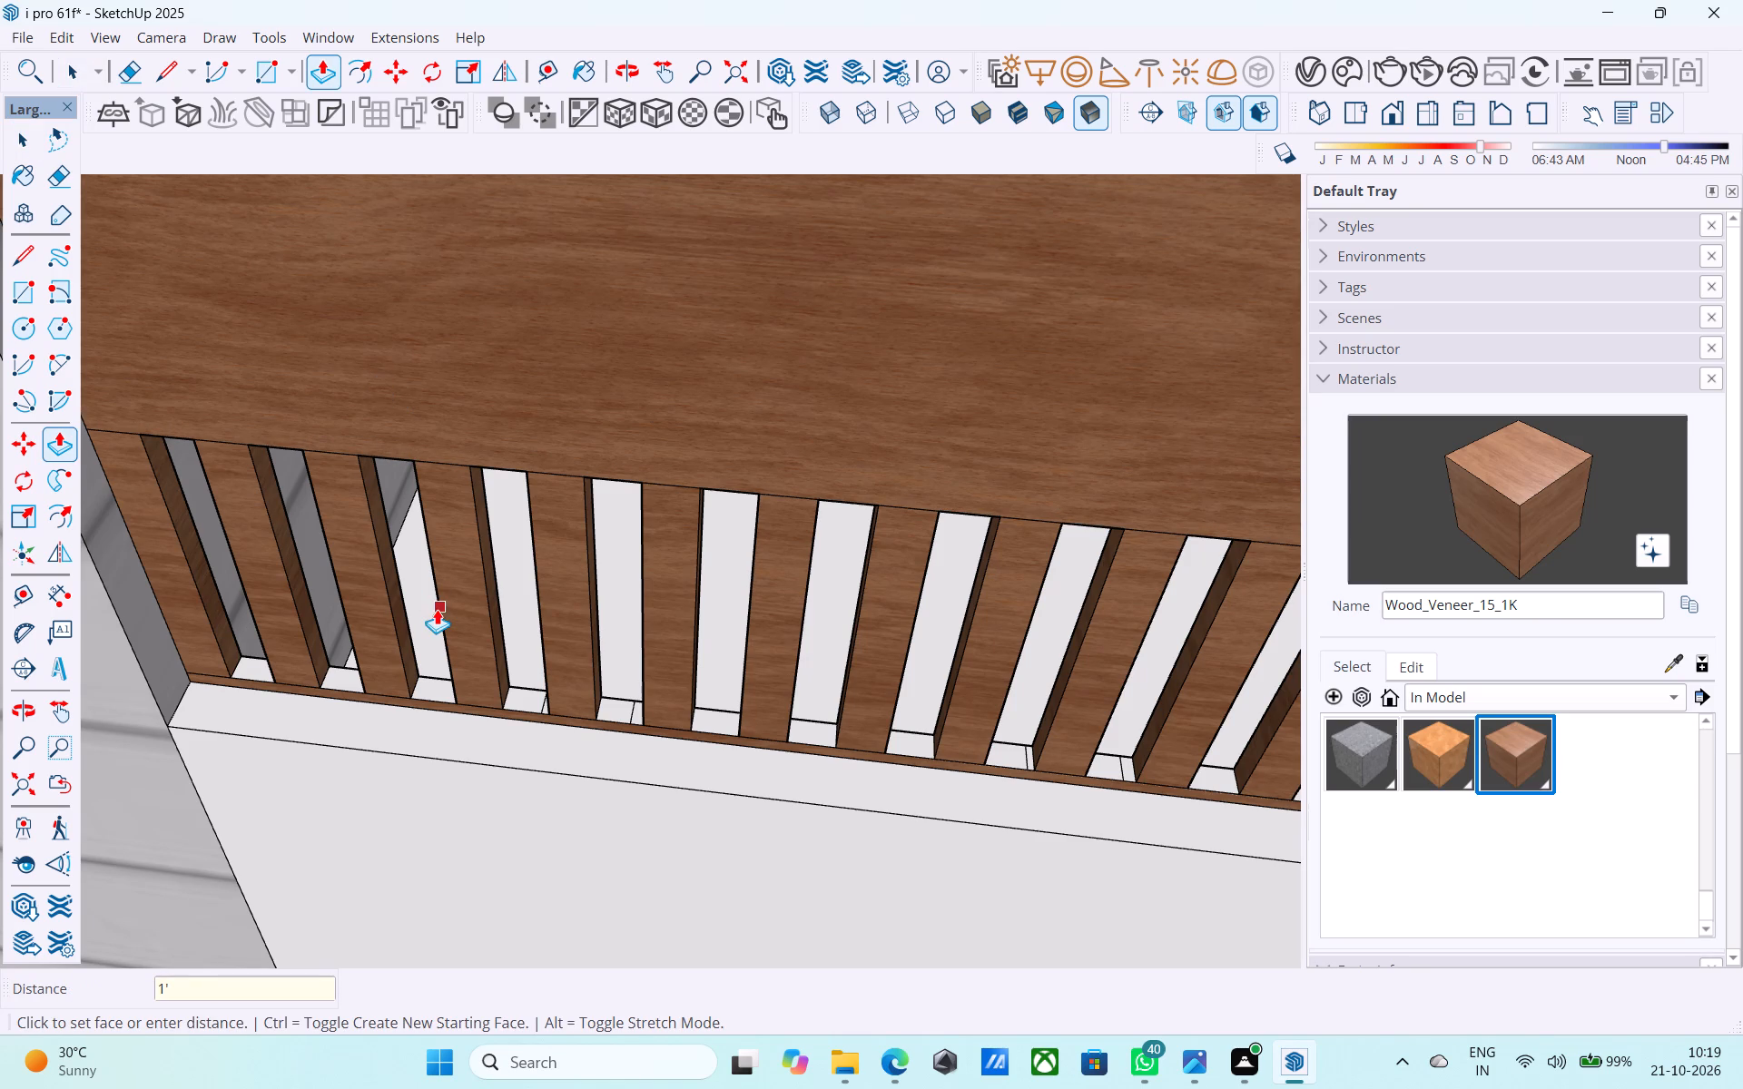
Examine the raised railing band along the facade and at its outer corner.
scroll(452, 633, "down", 9)
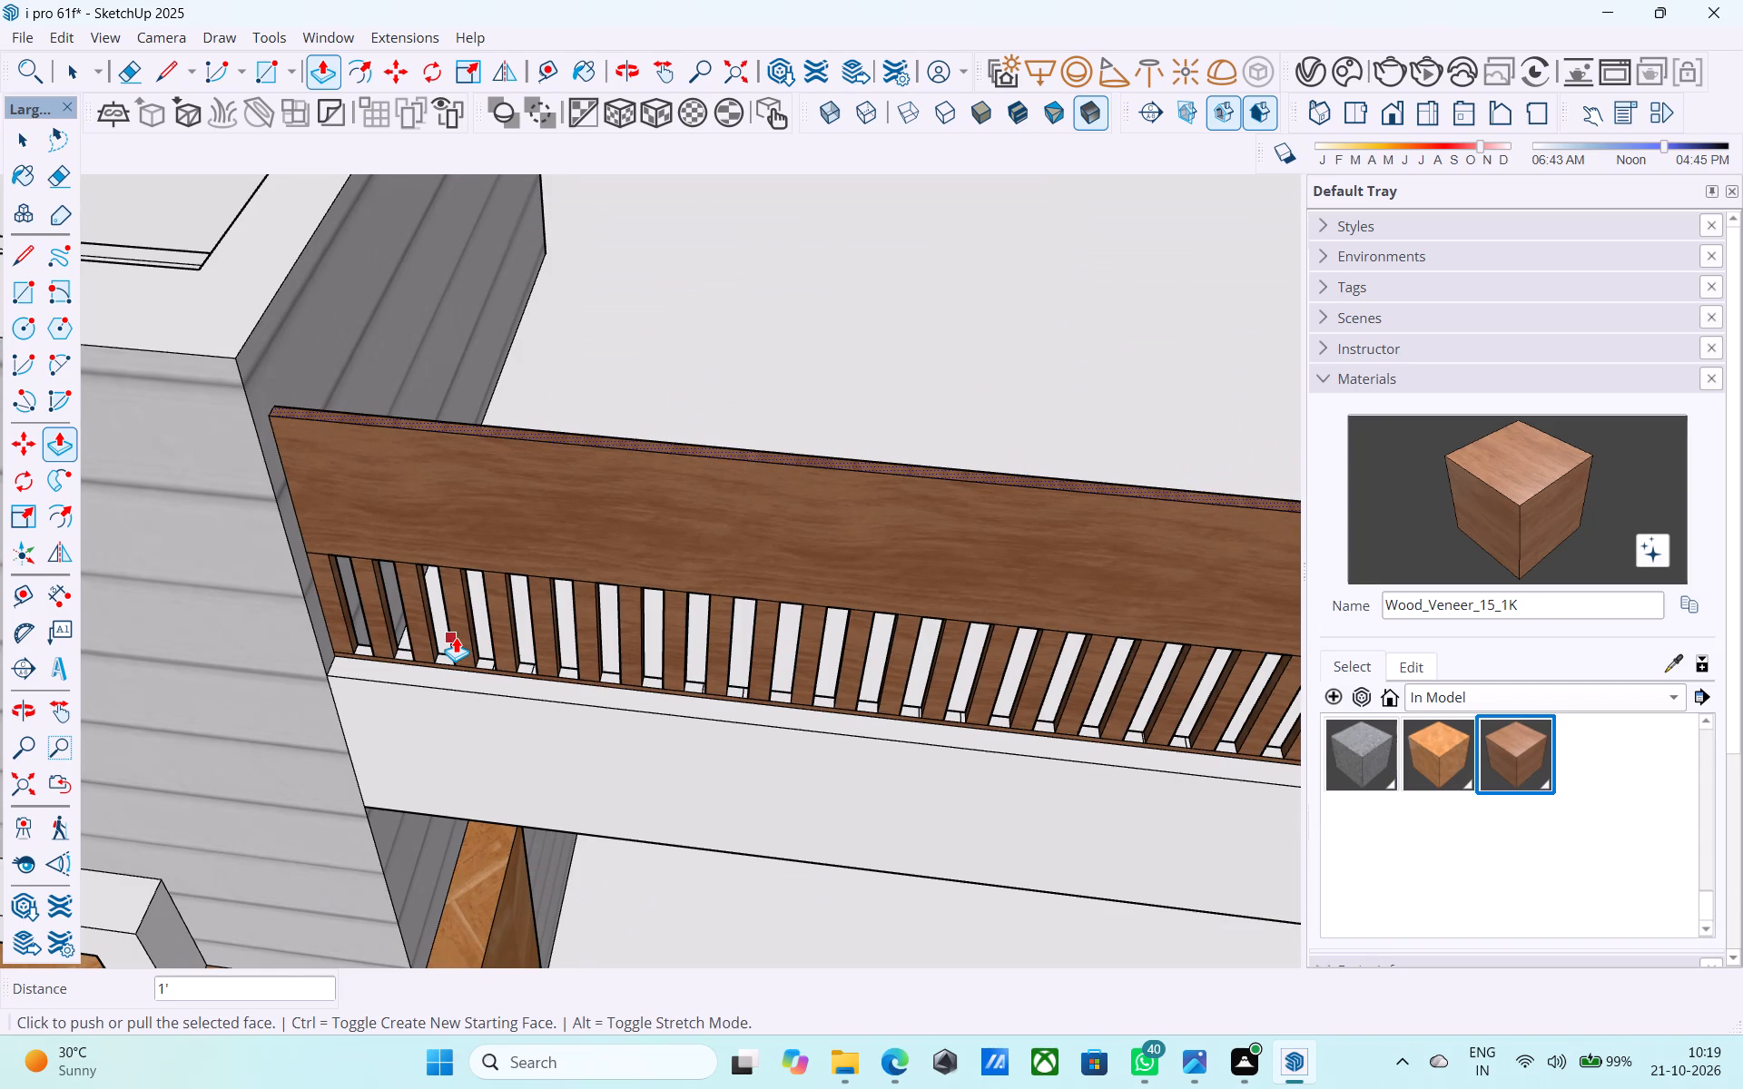
scroll(458, 643, "down", 1)
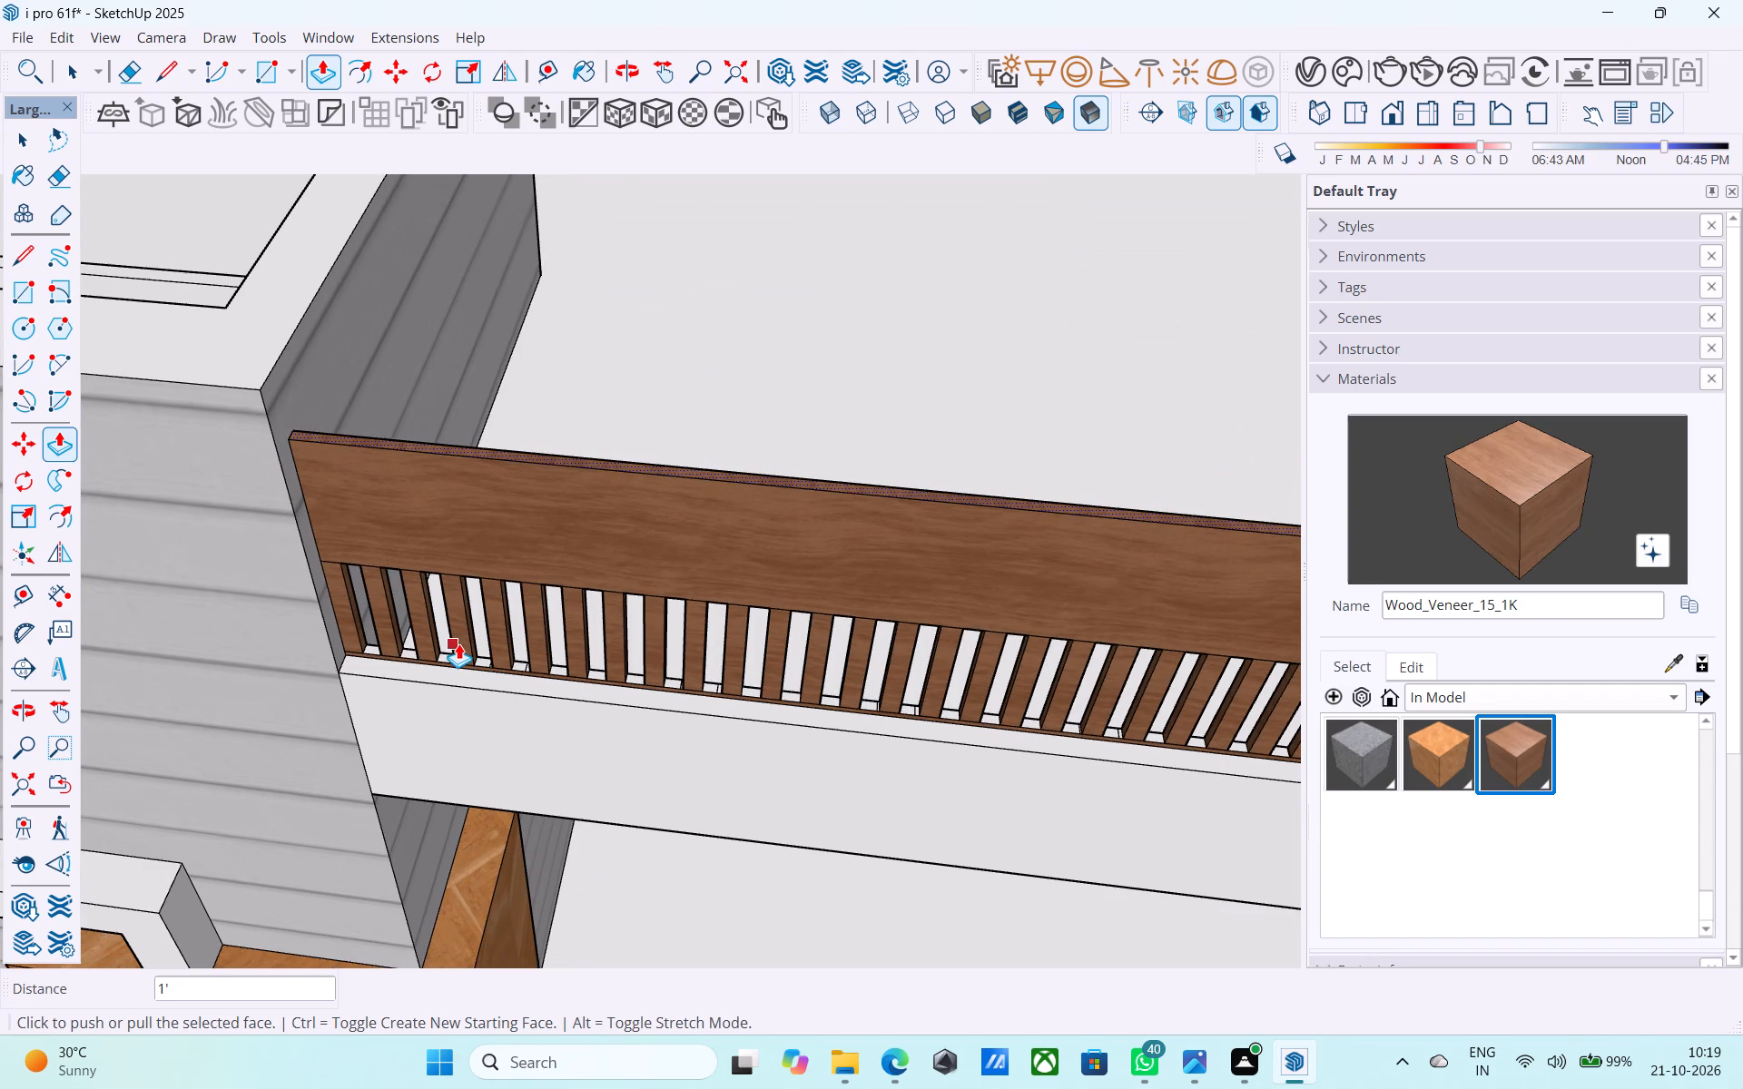
scroll(460, 643, "down", 2)
middle_click_drag(460, 643, 348, 539)
scroll(324, 473, "down", 10)
middle_click_drag(751, 639, 665, 618)
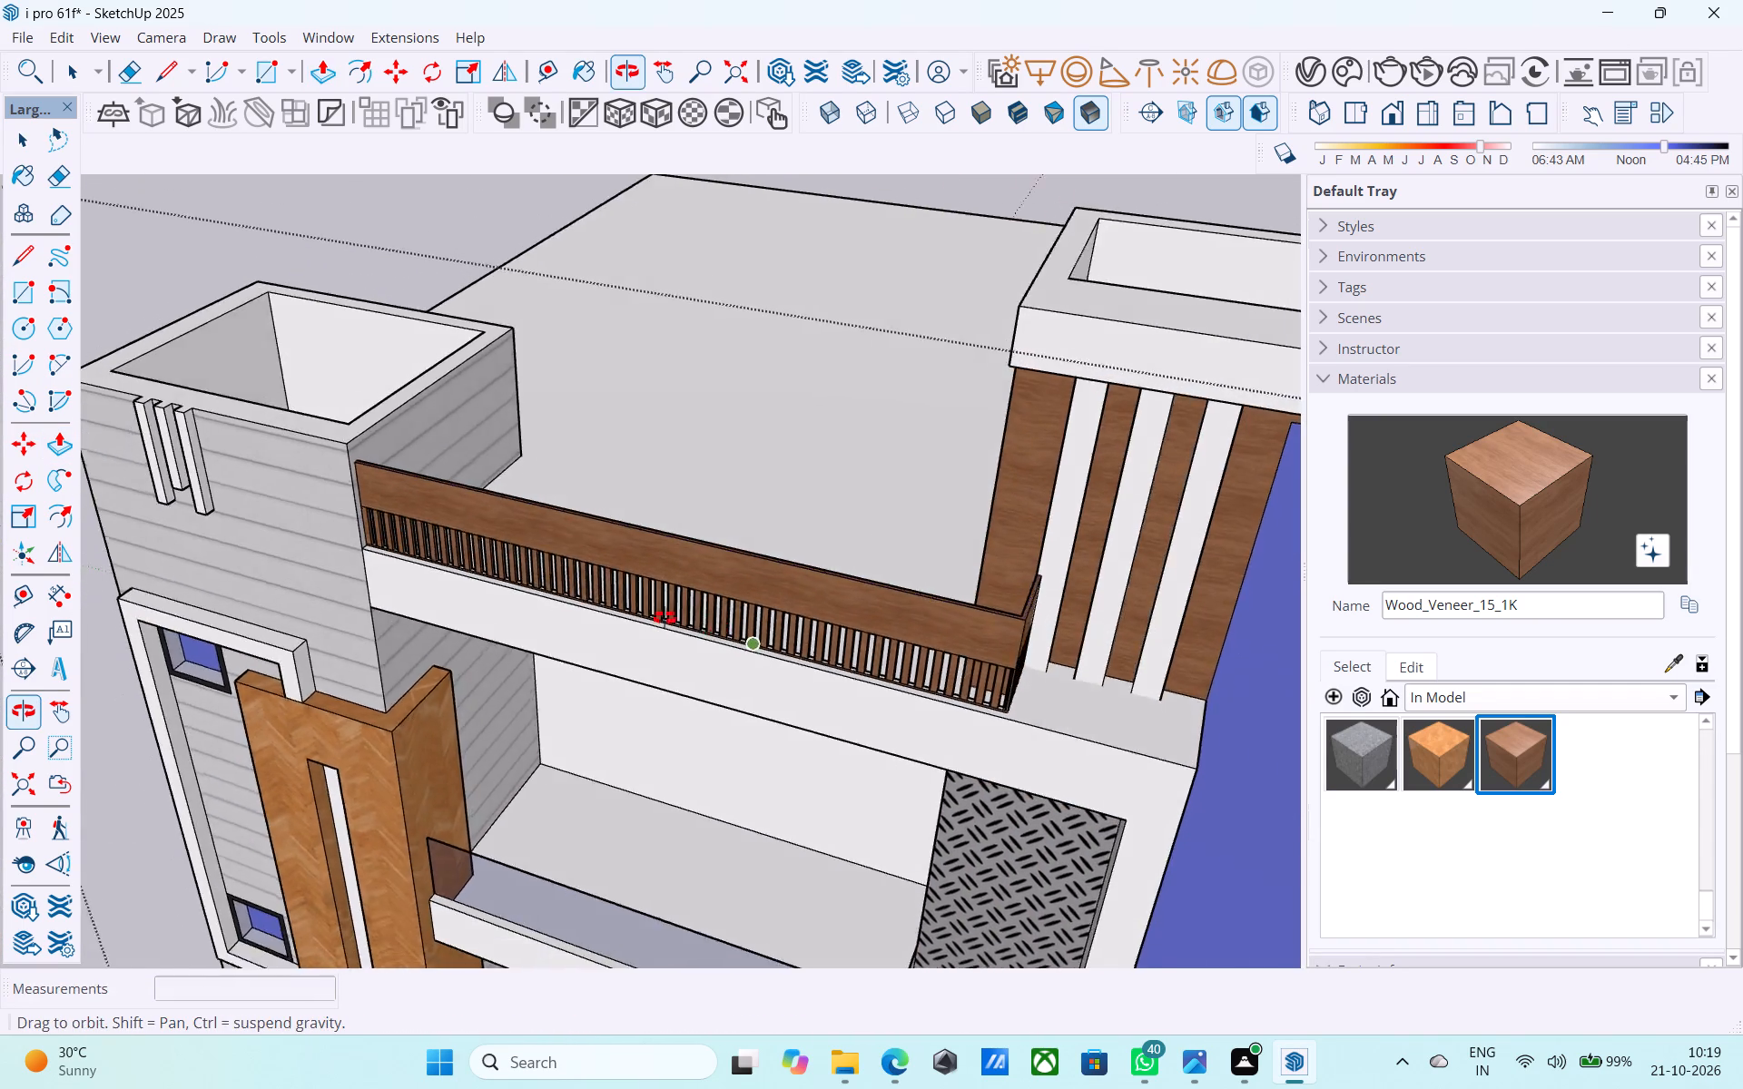
middle_click_drag(665, 618, 294, 521)
scroll(353, 498, "down", 1)
middle_click_drag(551, 545, 595, 381)
scroll(775, 681, "up", 8)
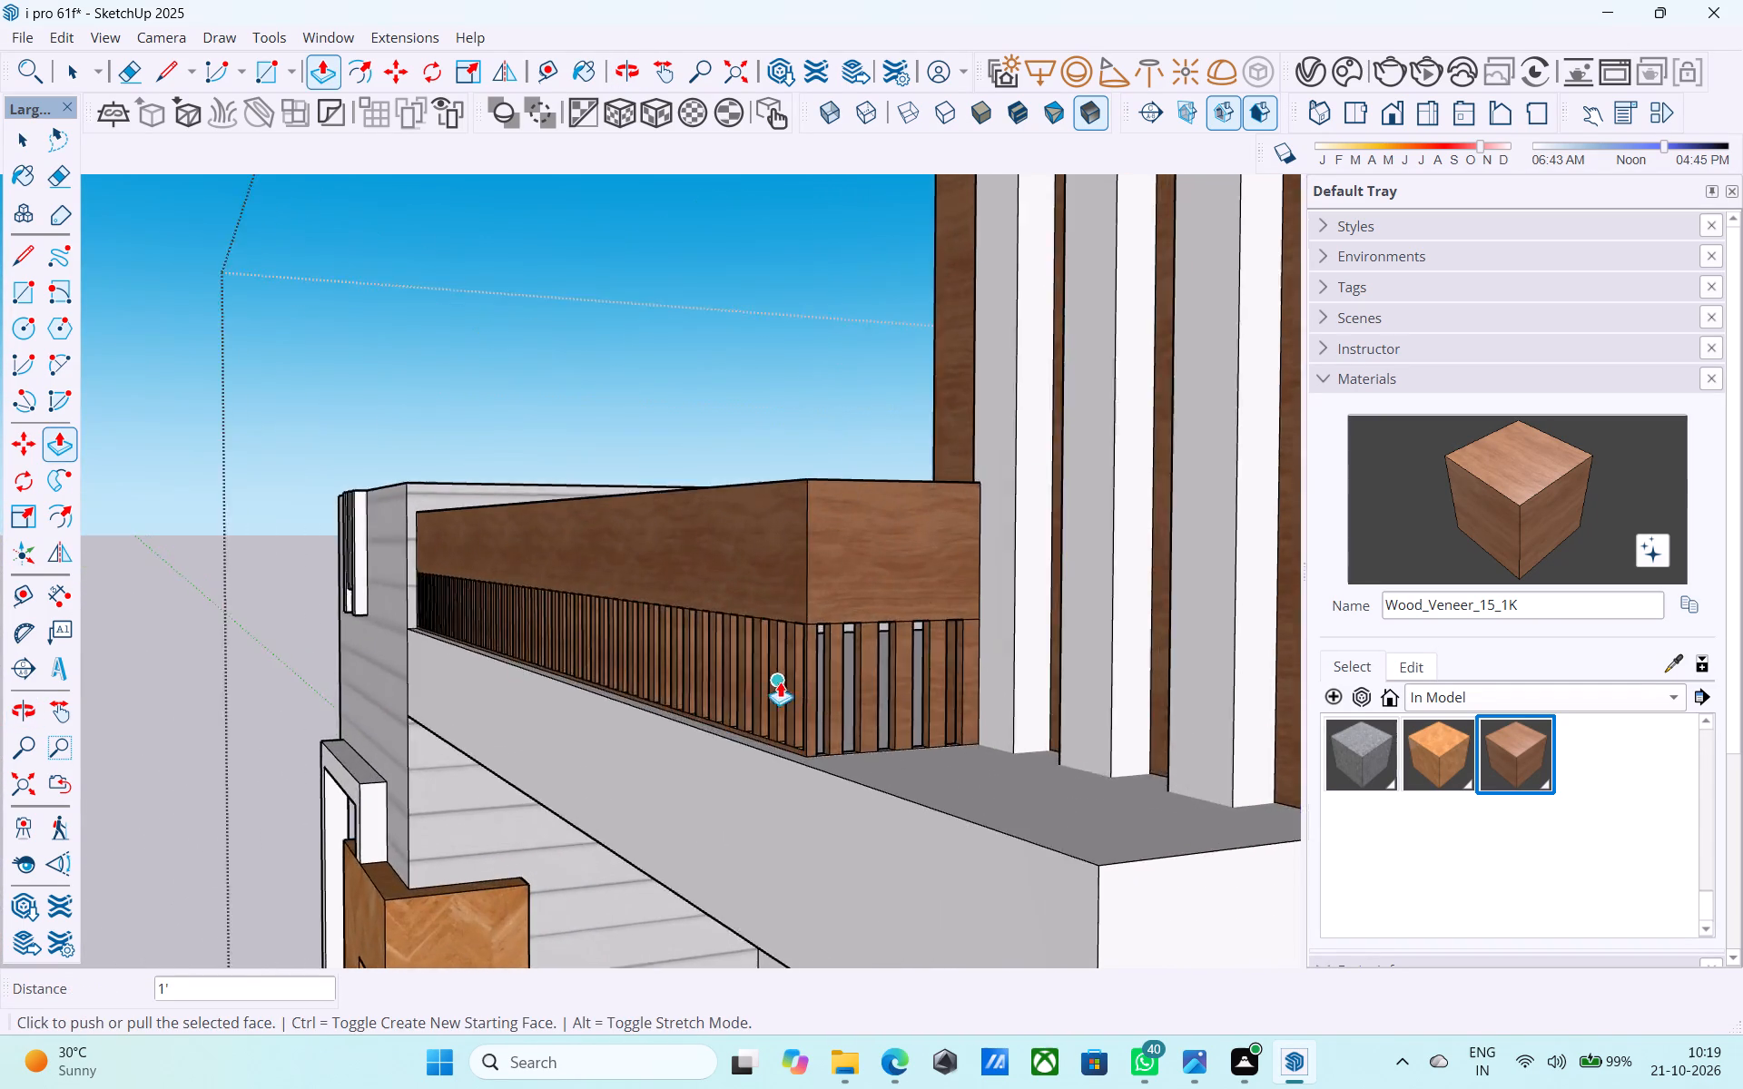
Push the grey top face of the short railing's opening nearest the column upward 10" into the solid band.
scroll(780, 682, "up", 8)
middle_click_drag(843, 677, 894, 497)
scroll(920, 584, "up", 5)
scroll(933, 590, "down", 3)
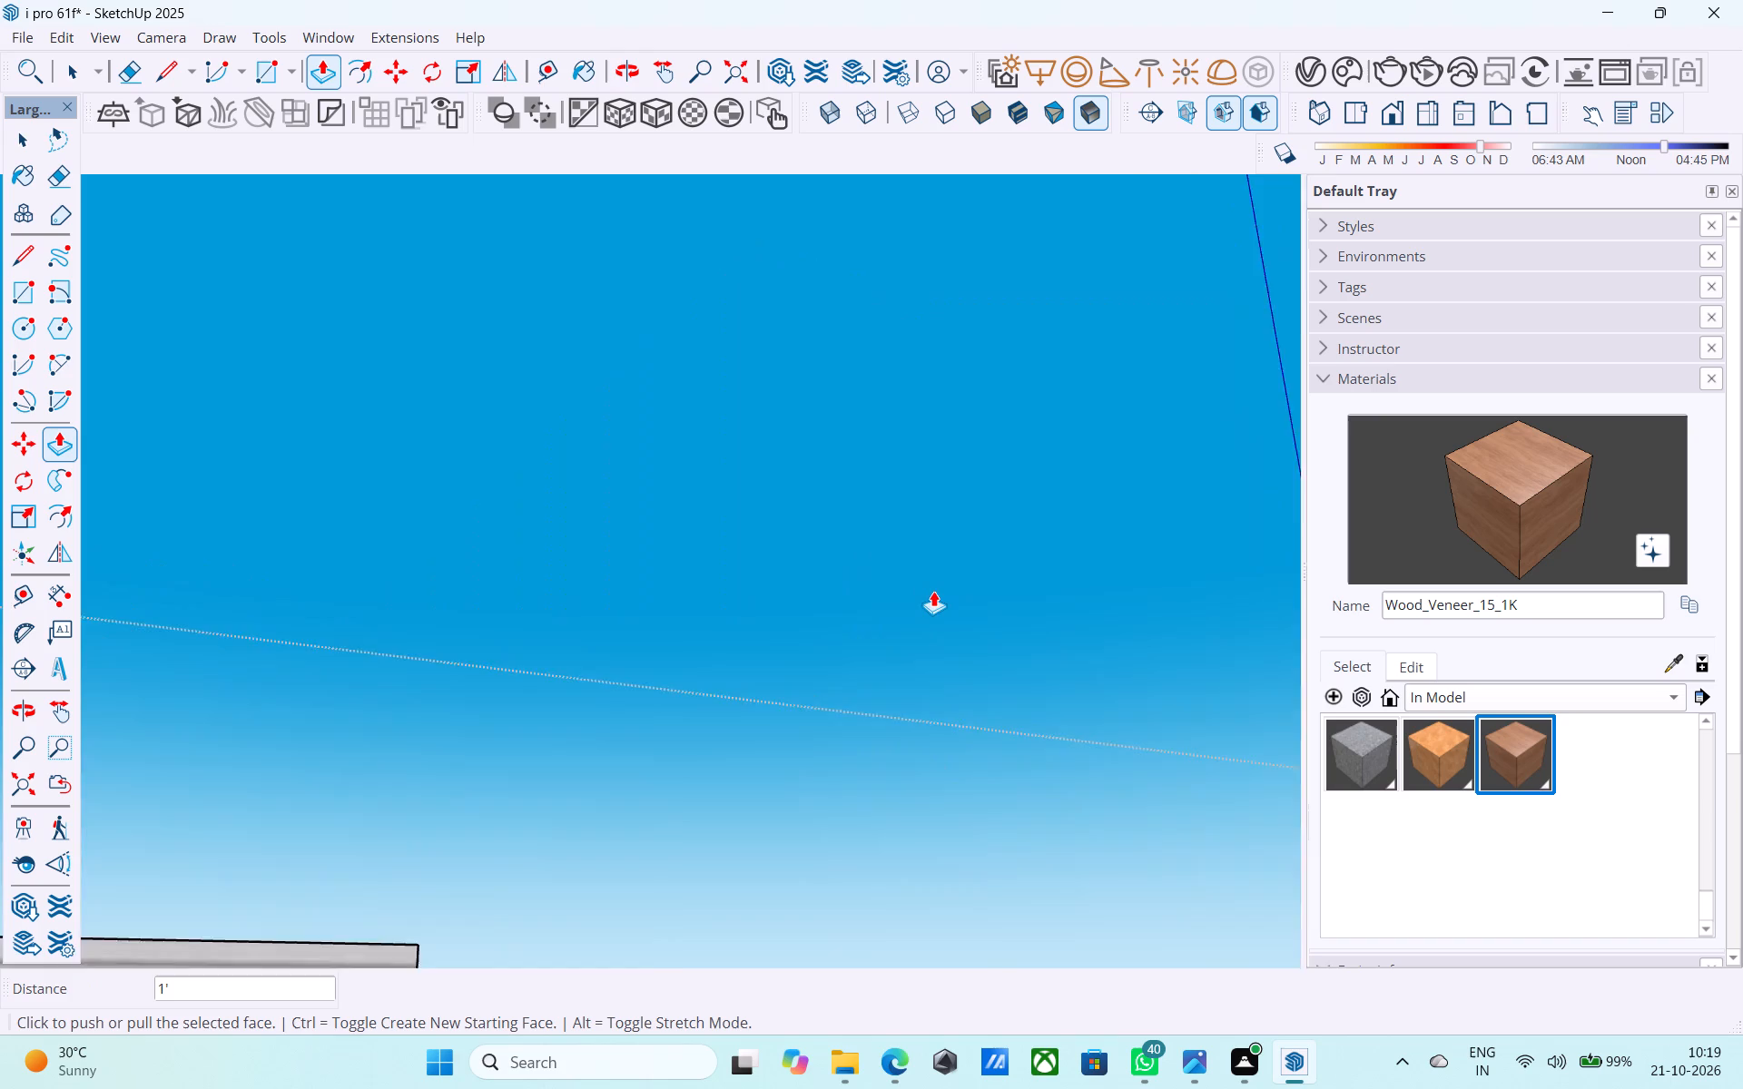
scroll(933, 591, "down", 2)
scroll(783, 602, "down", 4)
key("space")
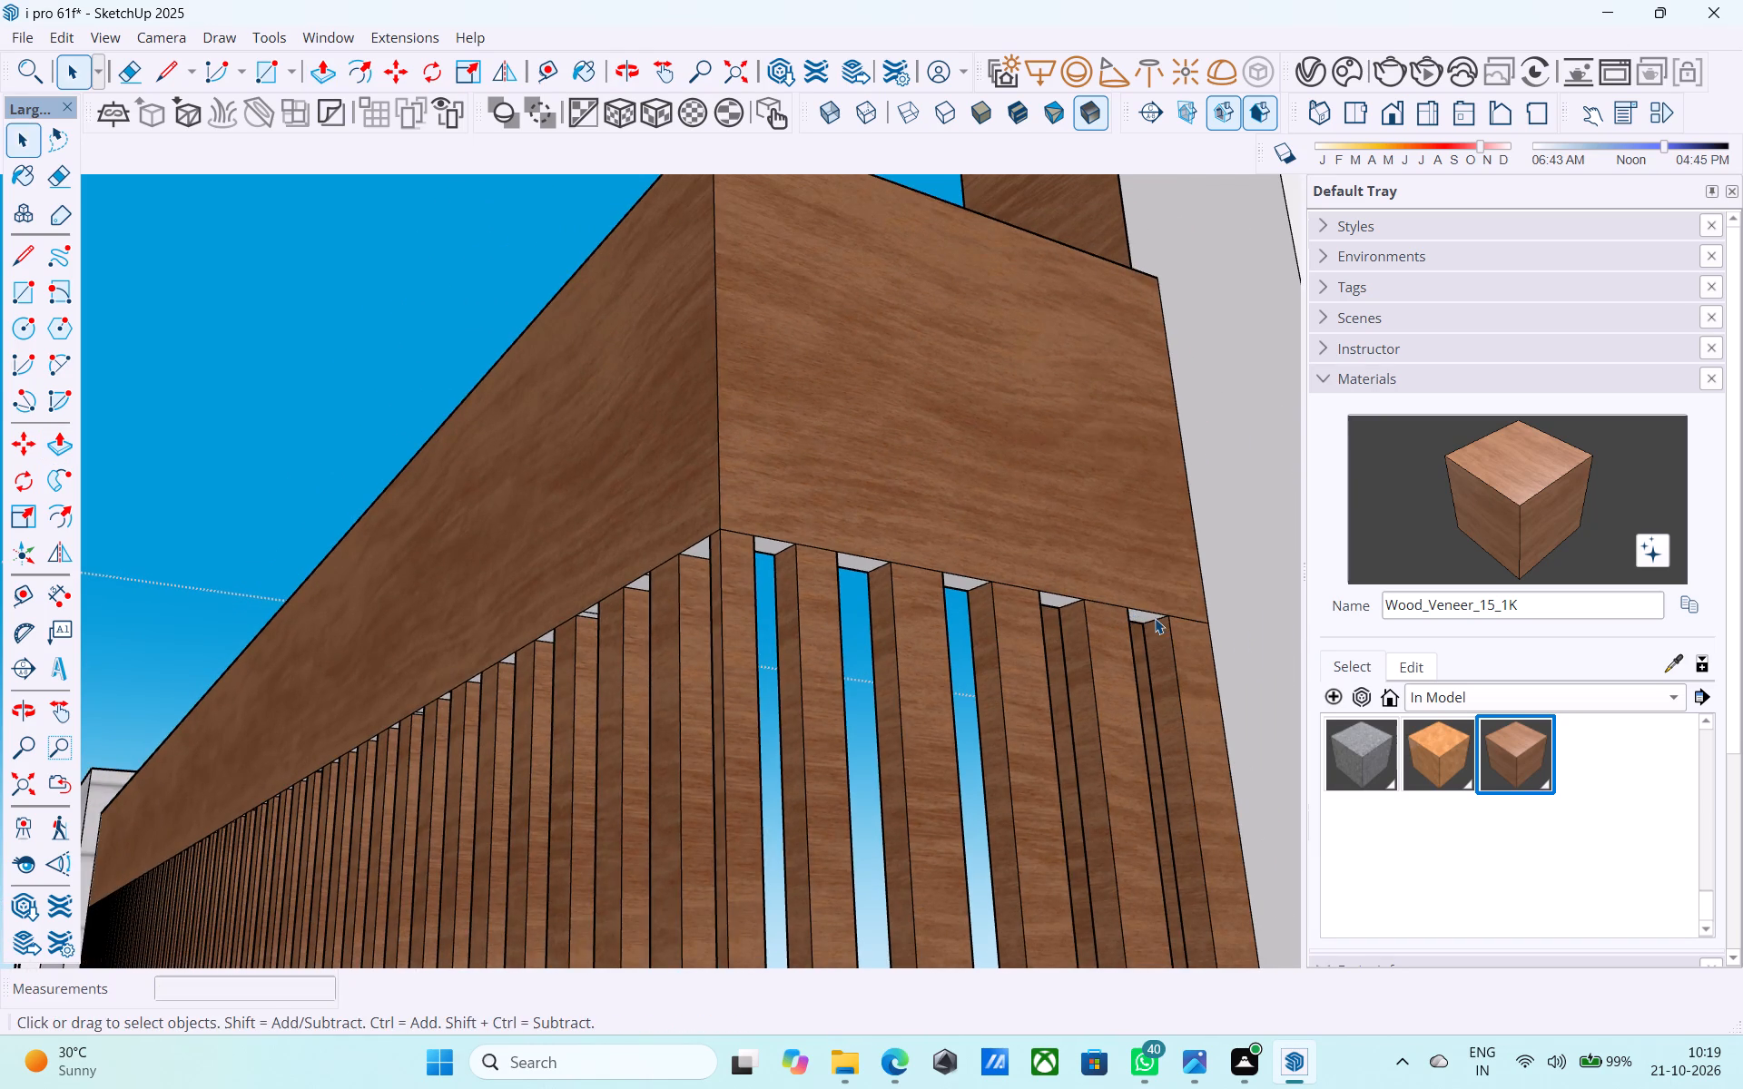
scroll(1155, 618, "up", 4)
left_click(1142, 618)
key("p")
left_click(1142, 618)
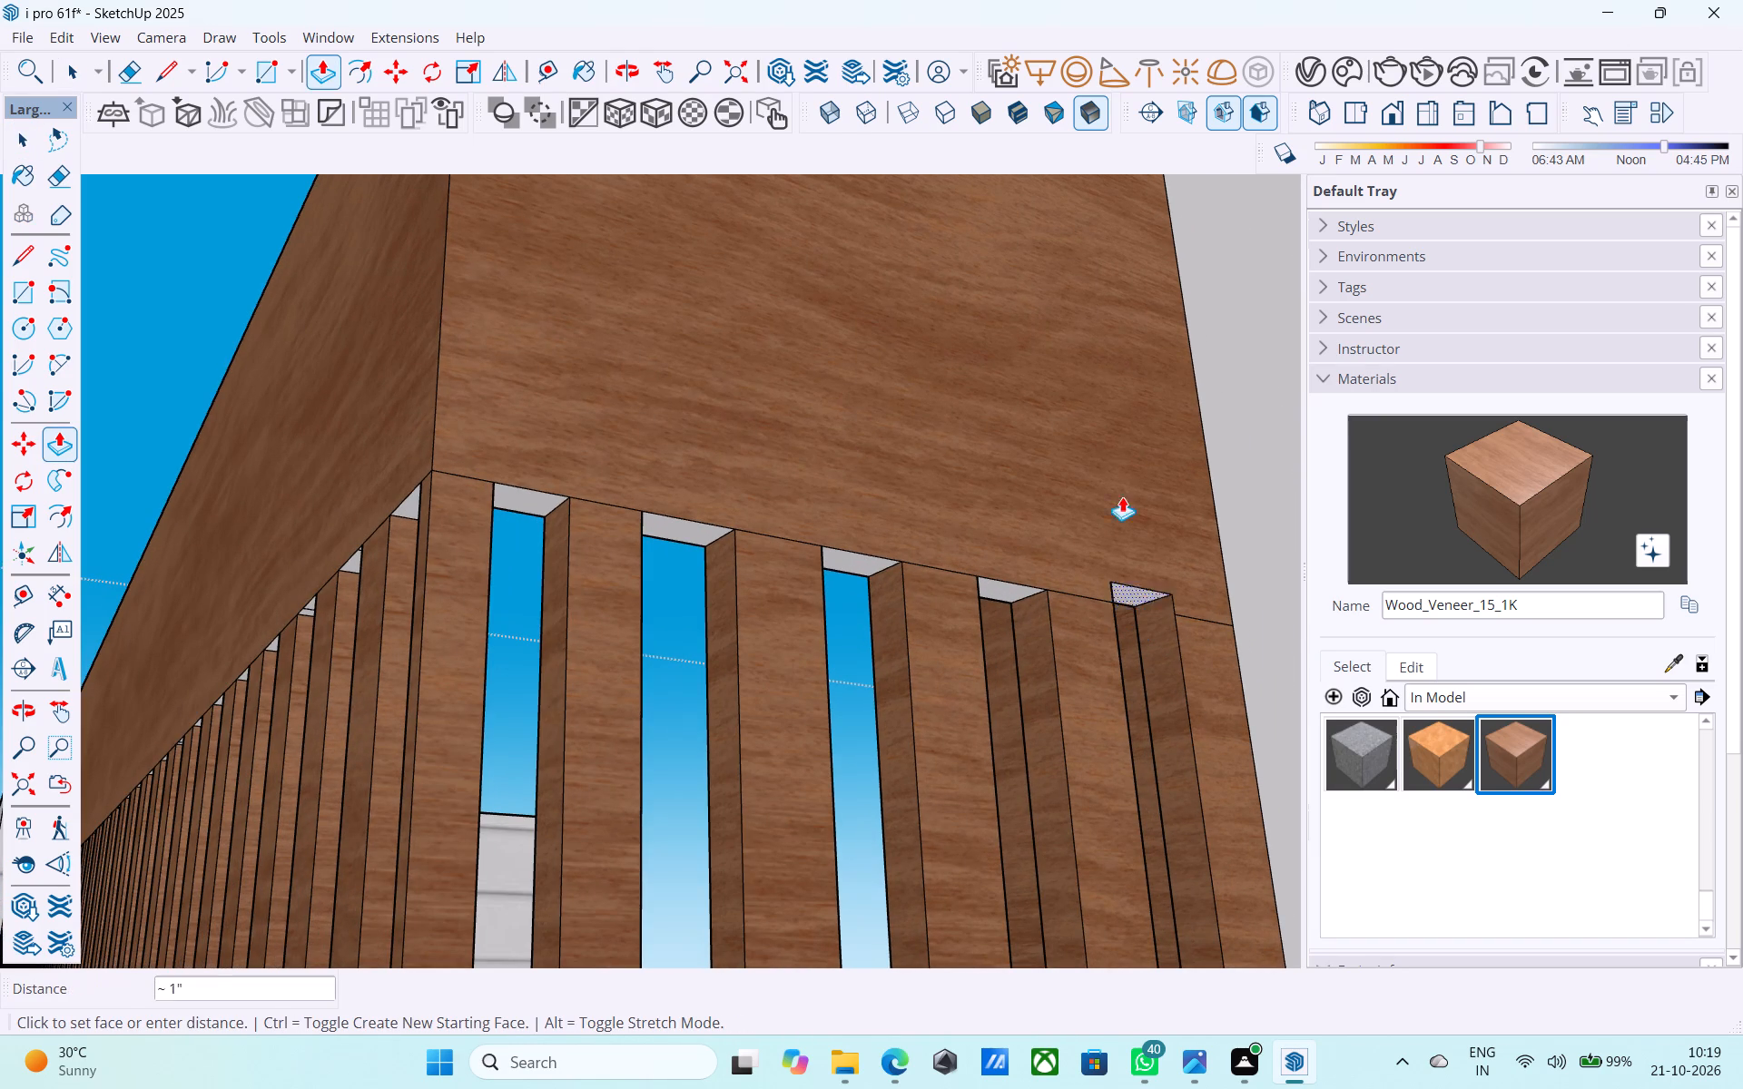
type("1'")
key("Return")
type("10\"")
key("Return")
key("space")
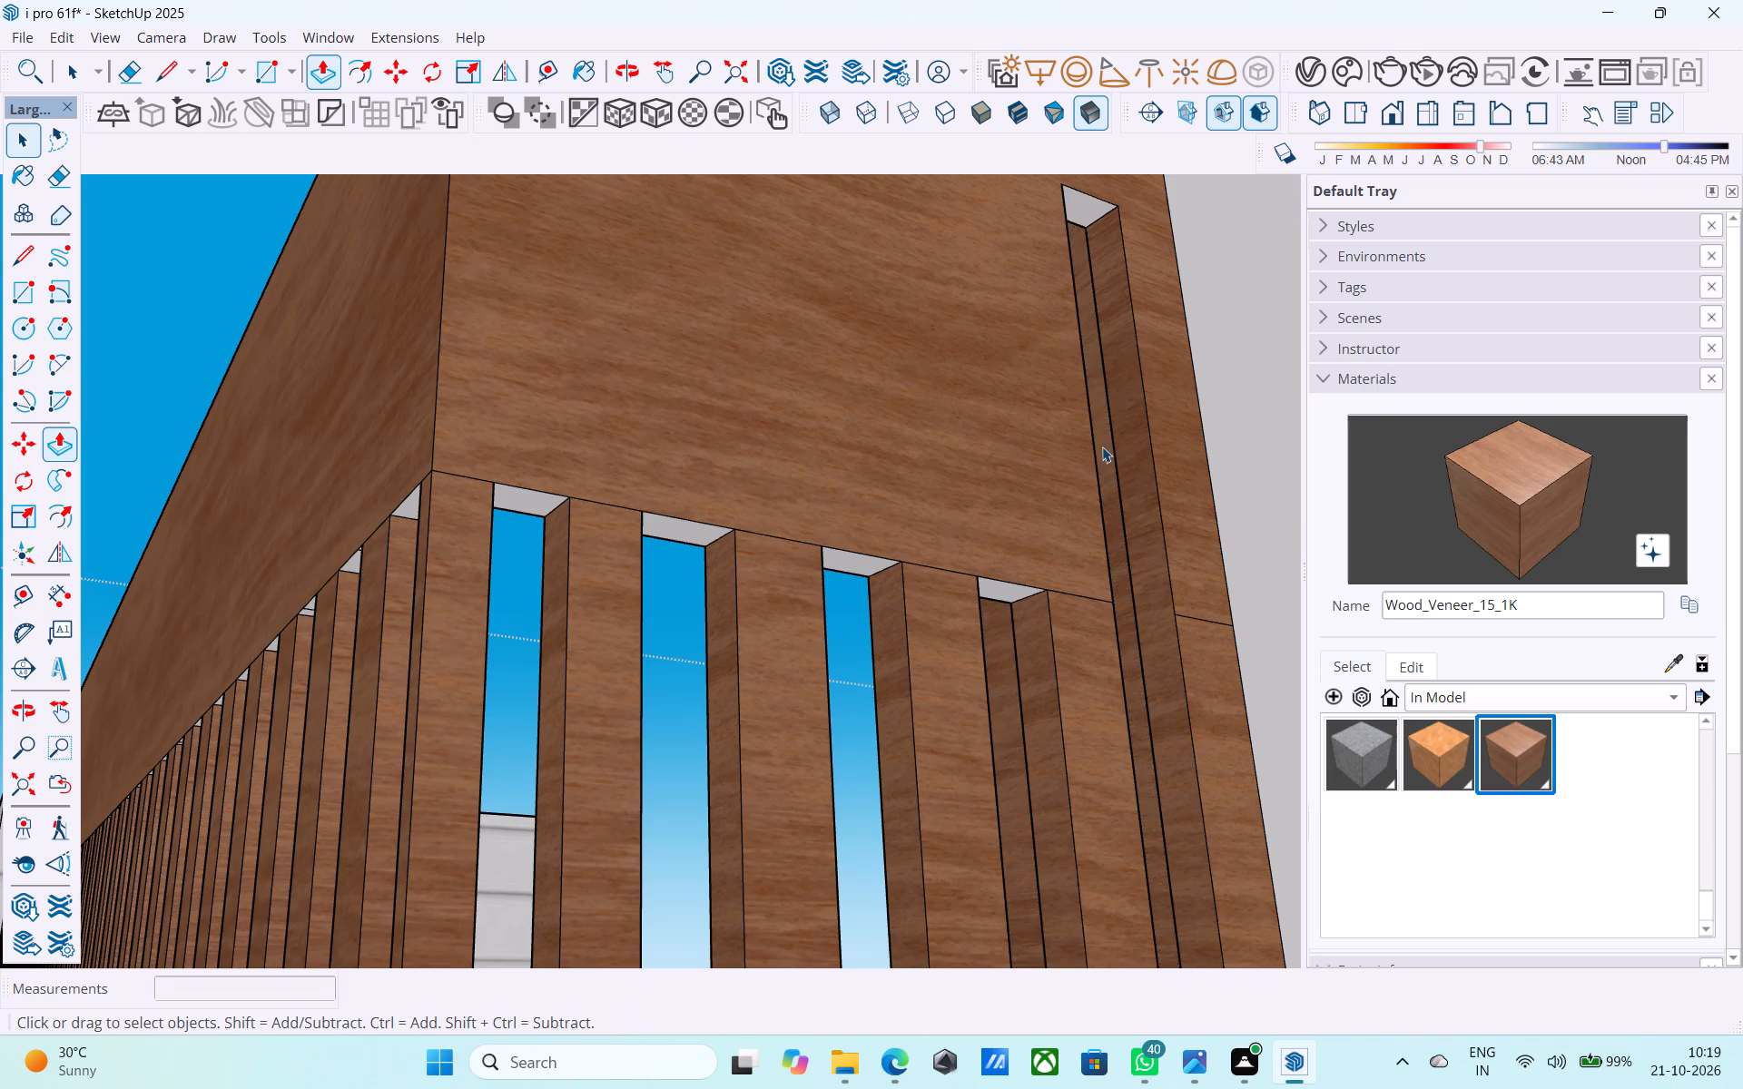
Repeat the 10" upward push on the top faces of the short railing's four remaining openings.
scroll(1017, 601, "up", 4)
left_click(1003, 586)
key("p")
double_click(1003, 586)
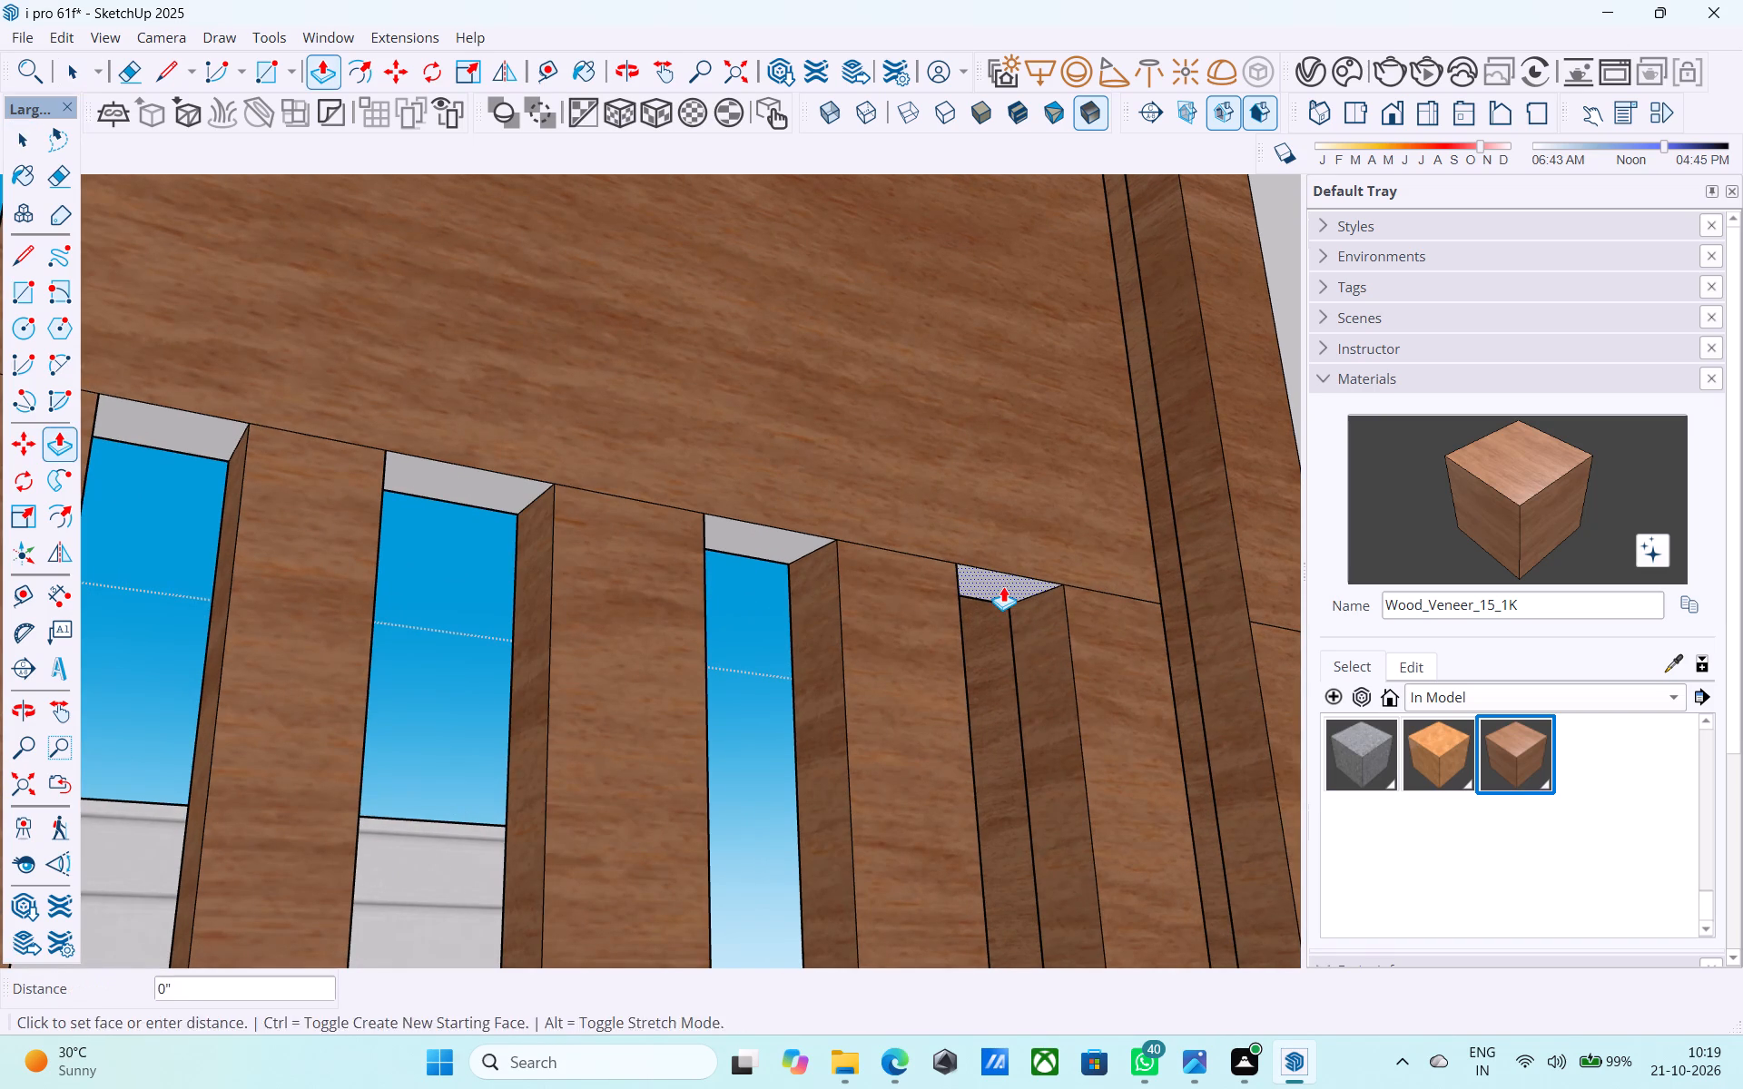
double_click(732, 528)
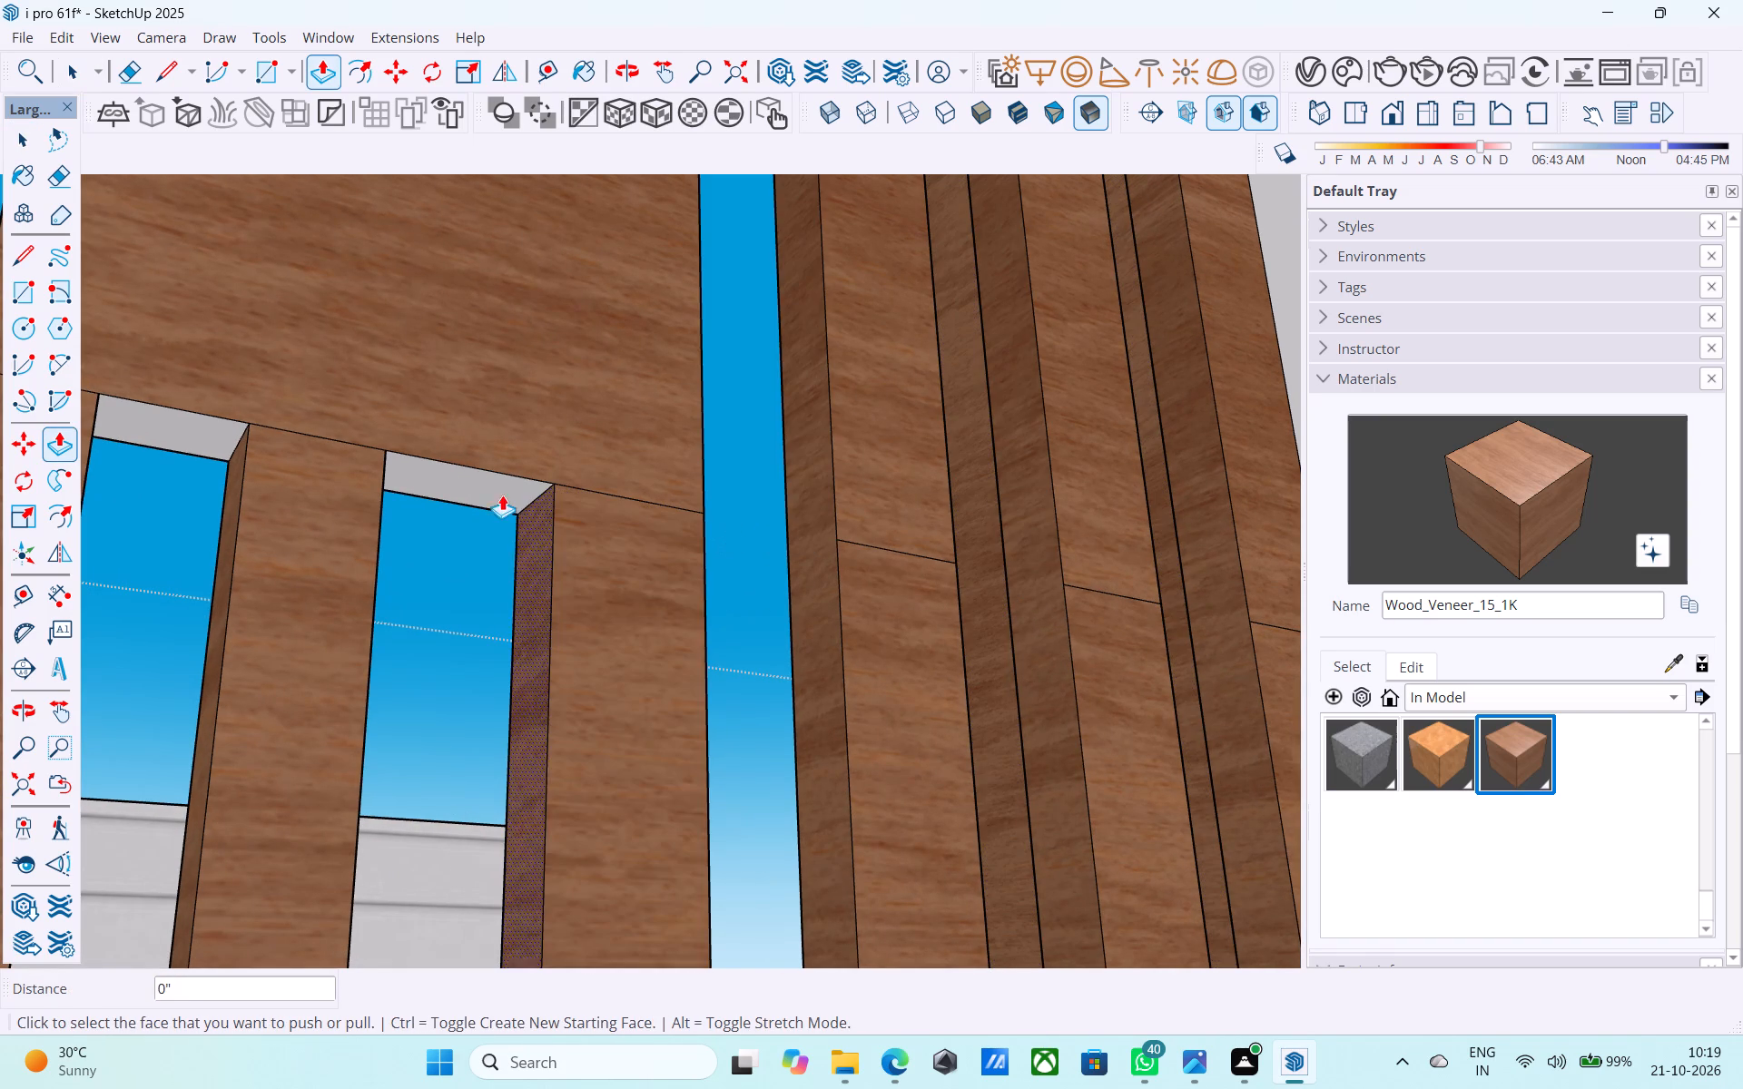
double_click(486, 482)
scroll(608, 536, "down", 6)
scroll(716, 616, "down", 5)
scroll(553, 578, "up", 3)
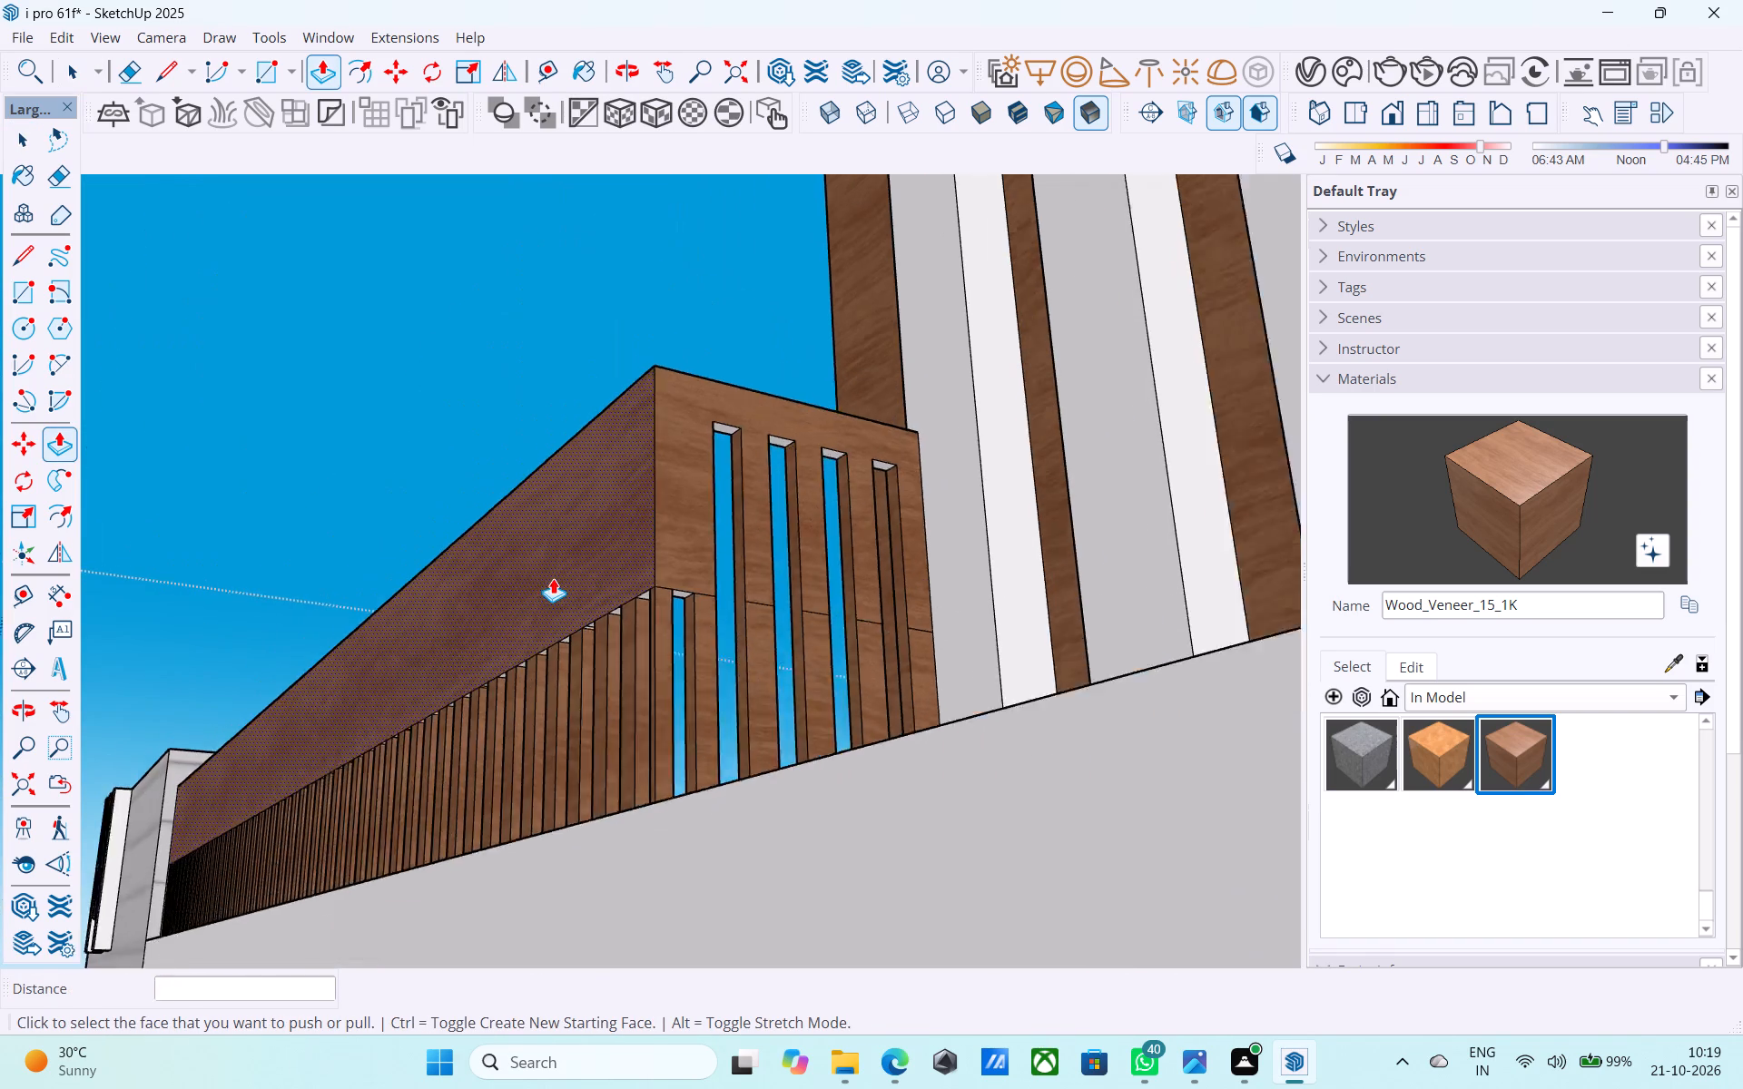
scroll(553, 578, "up", 2)
scroll(667, 611, "up", 14)
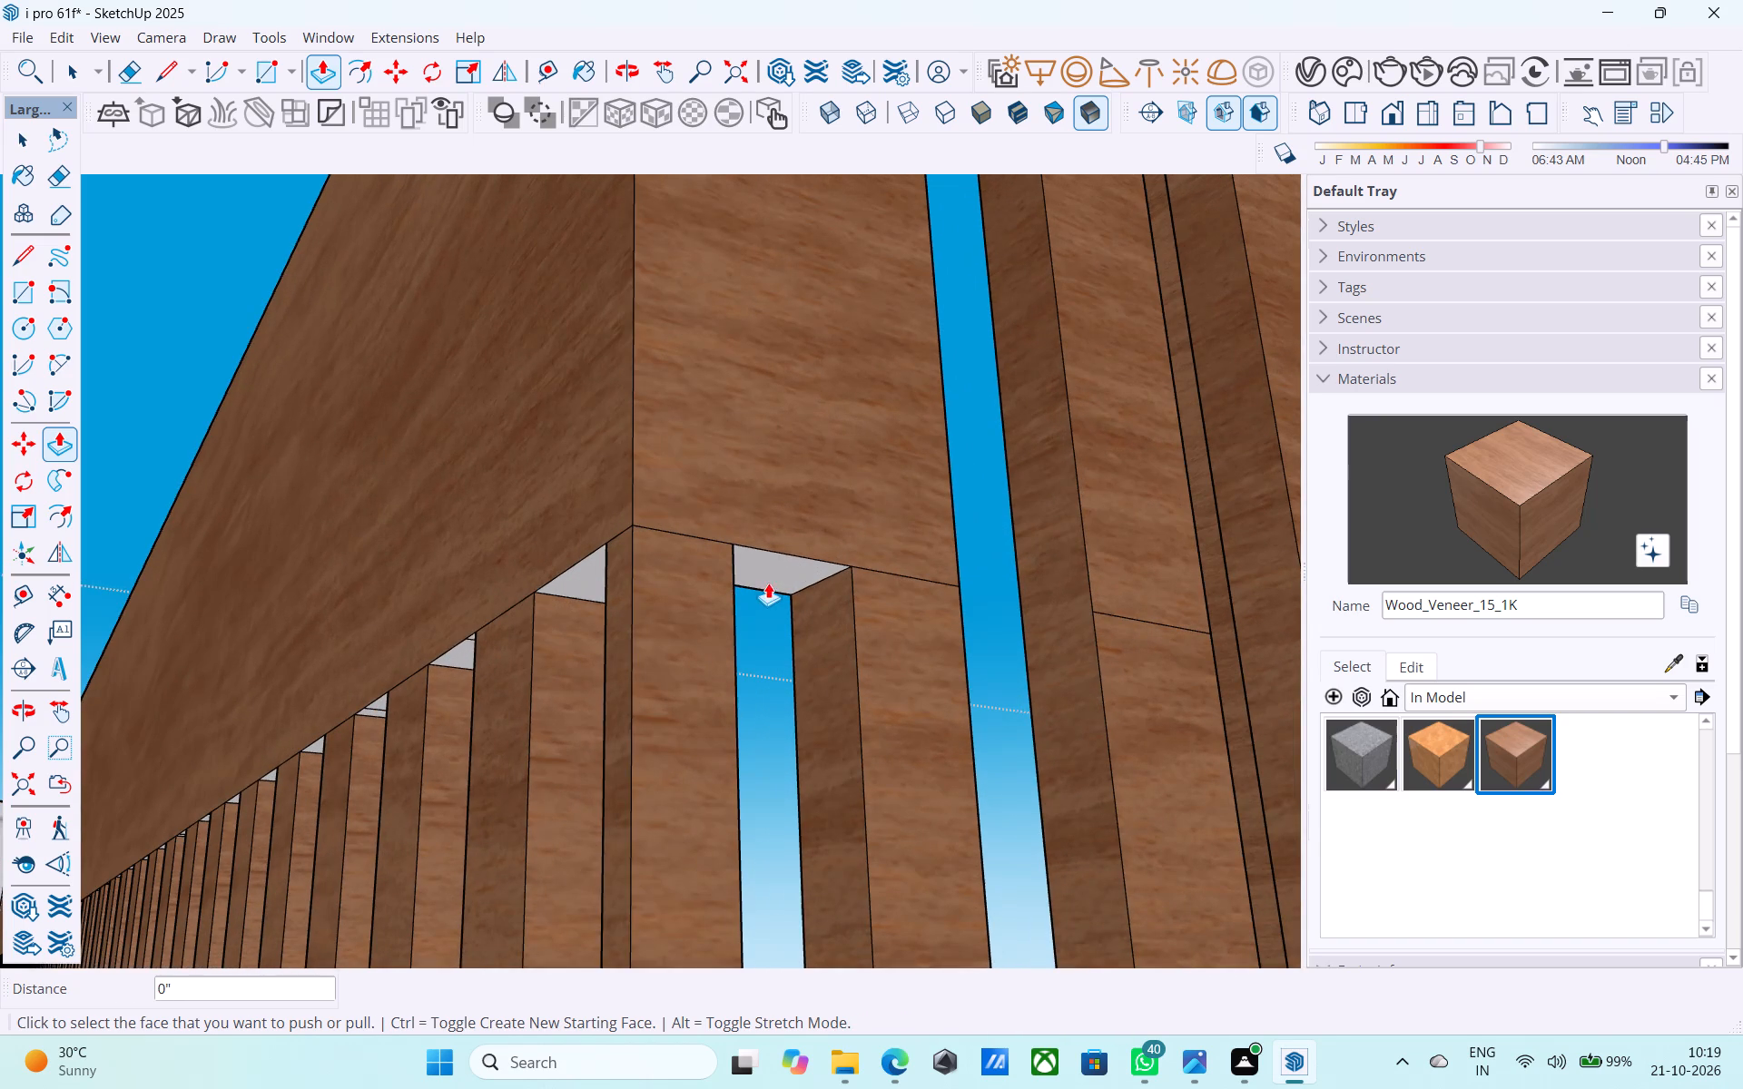
double_click(765, 566)
Push the top faces of the long front railing's three openings nearest the outer corner upward 10" into the solid band.
double_click(590, 572)
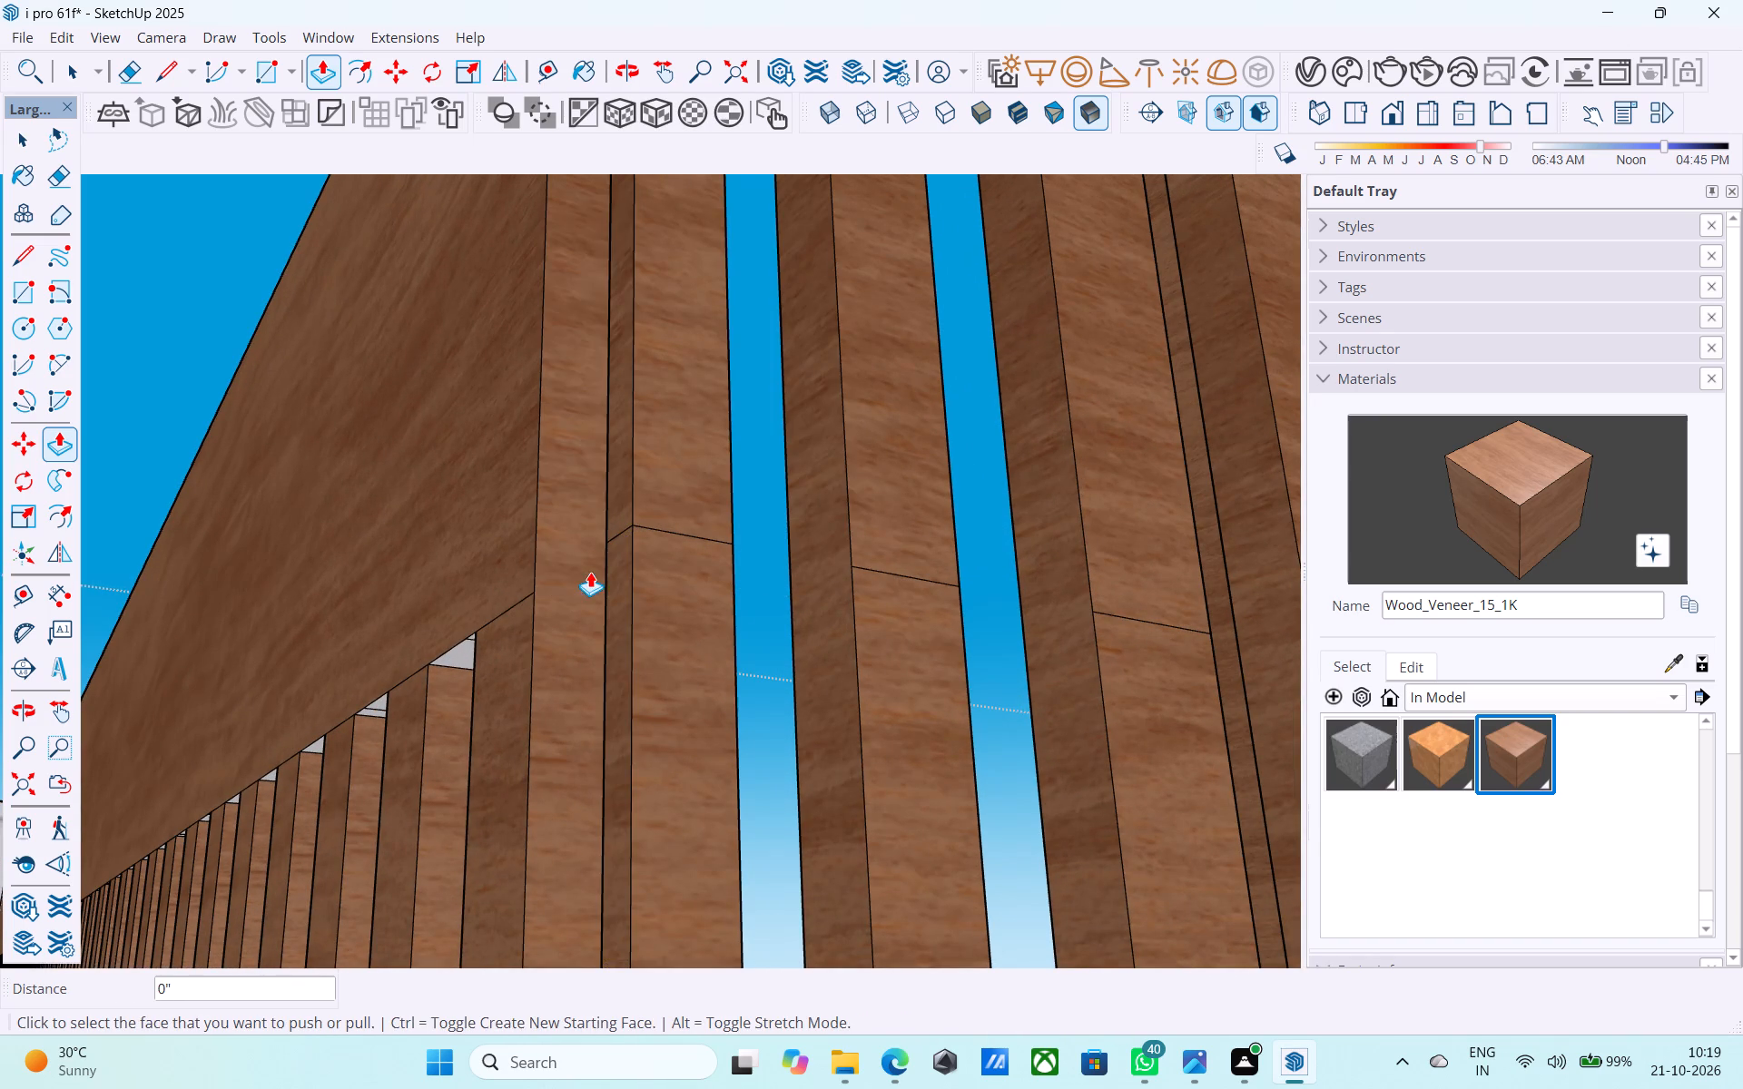
scroll(883, 512, "down", 4)
middle_click_drag(745, 539, 1049, 496)
scroll(1101, 494, "down", 4)
scroll(697, 619, "up", 4)
scroll(667, 535, "down", 4)
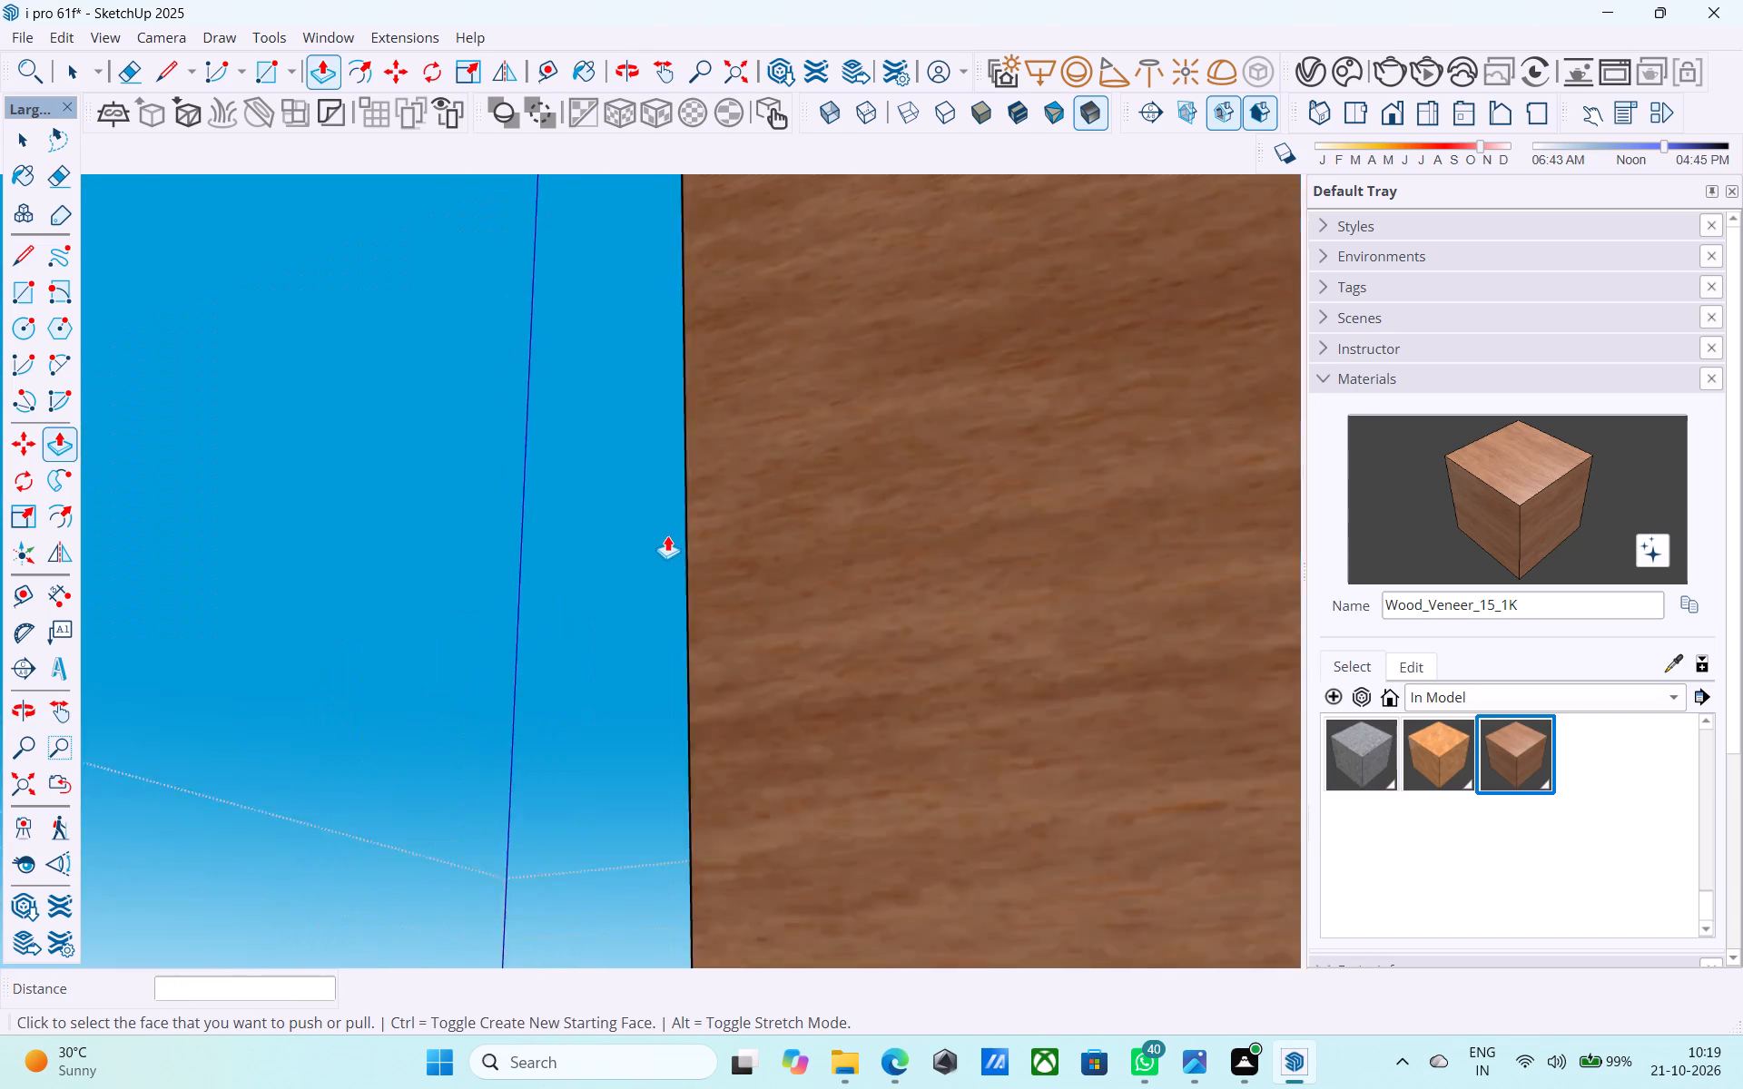
scroll(673, 534, "down", 9)
middle_click_drag(639, 433, 869, 824)
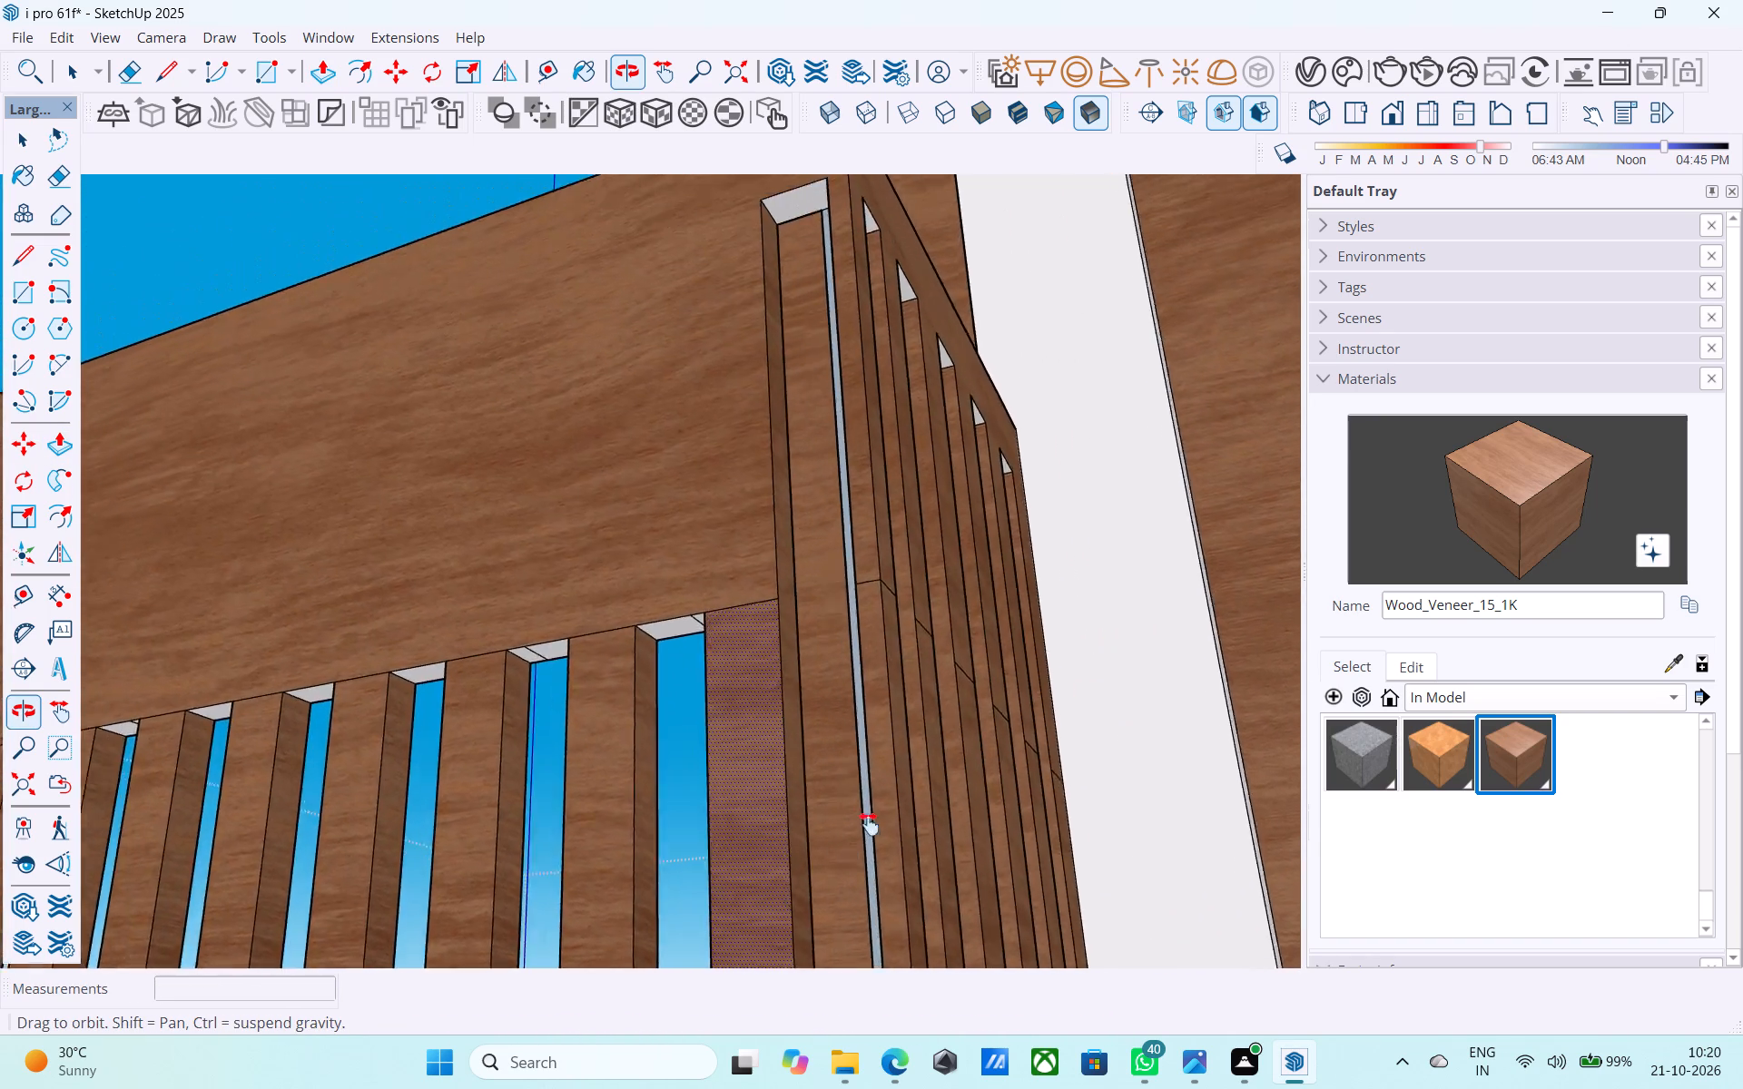
middle_click_drag(869, 824, 999, 737)
scroll(742, 674, "up", 2)
scroll(785, 605, "up", 1)
middle_click(804, 581)
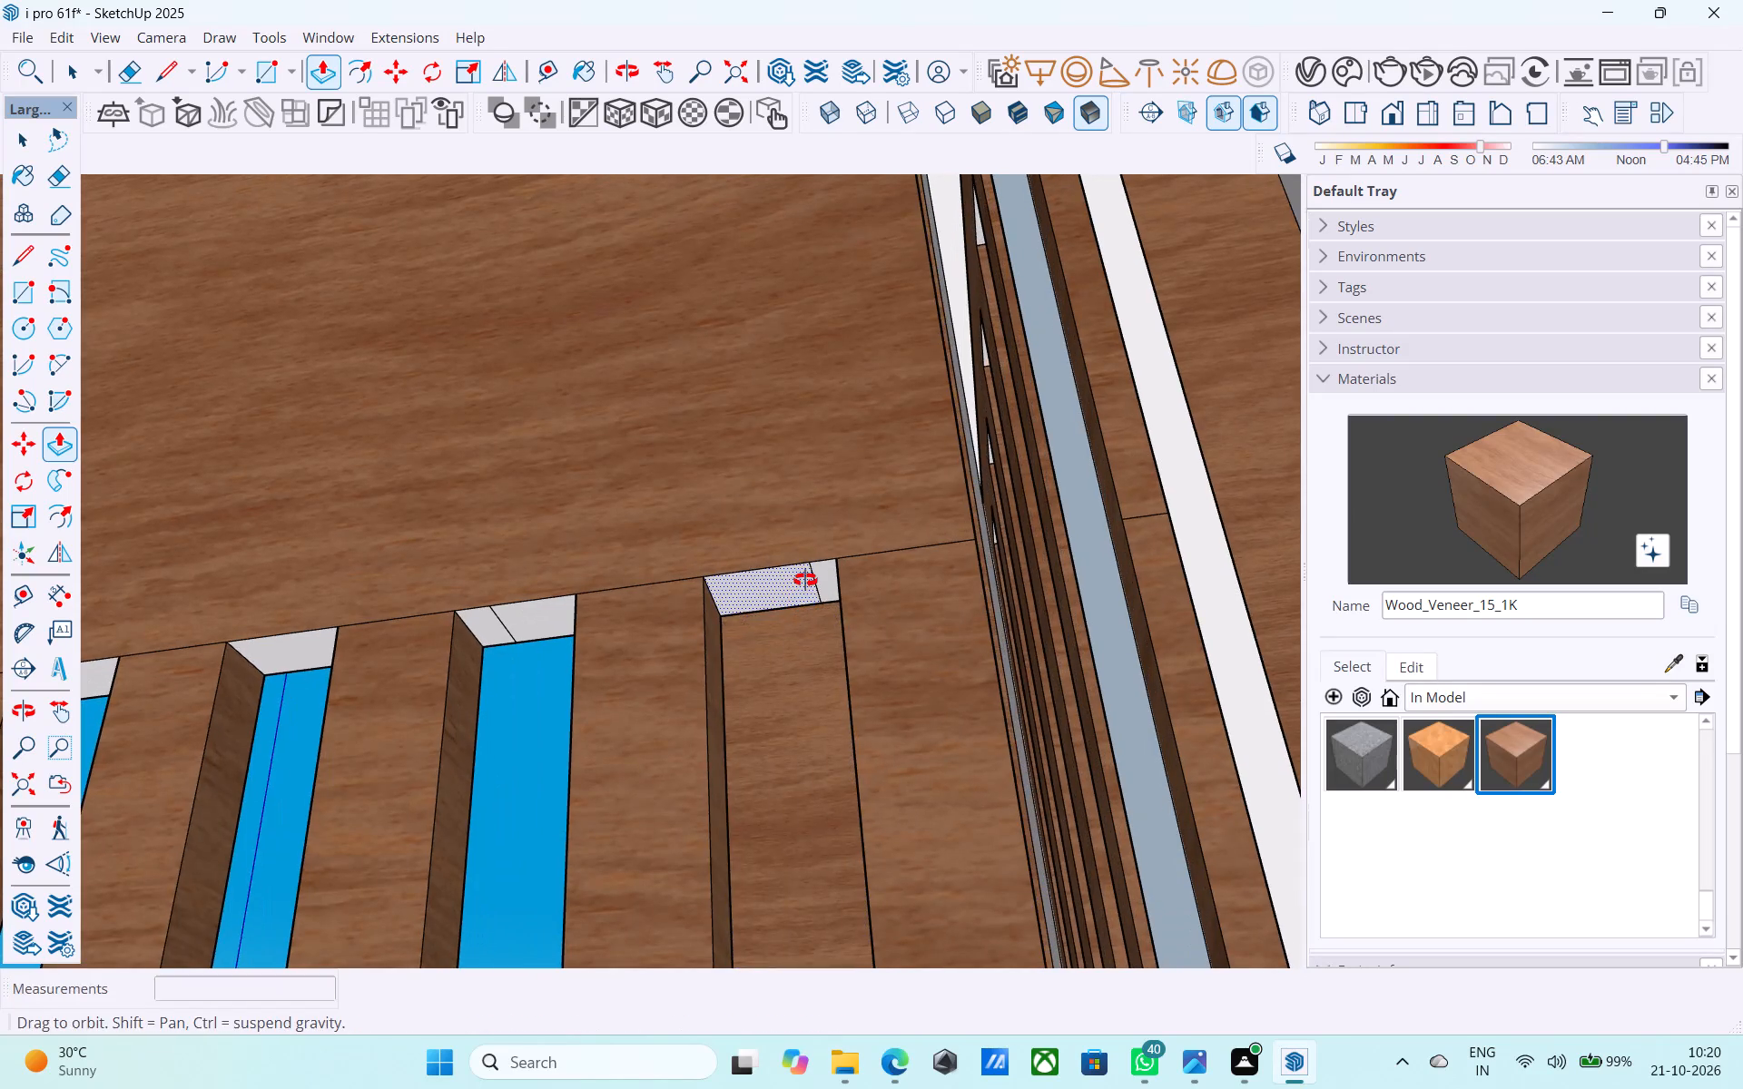
scroll(814, 579, "up", 3)
double_click(823, 574)
double_click(774, 578)
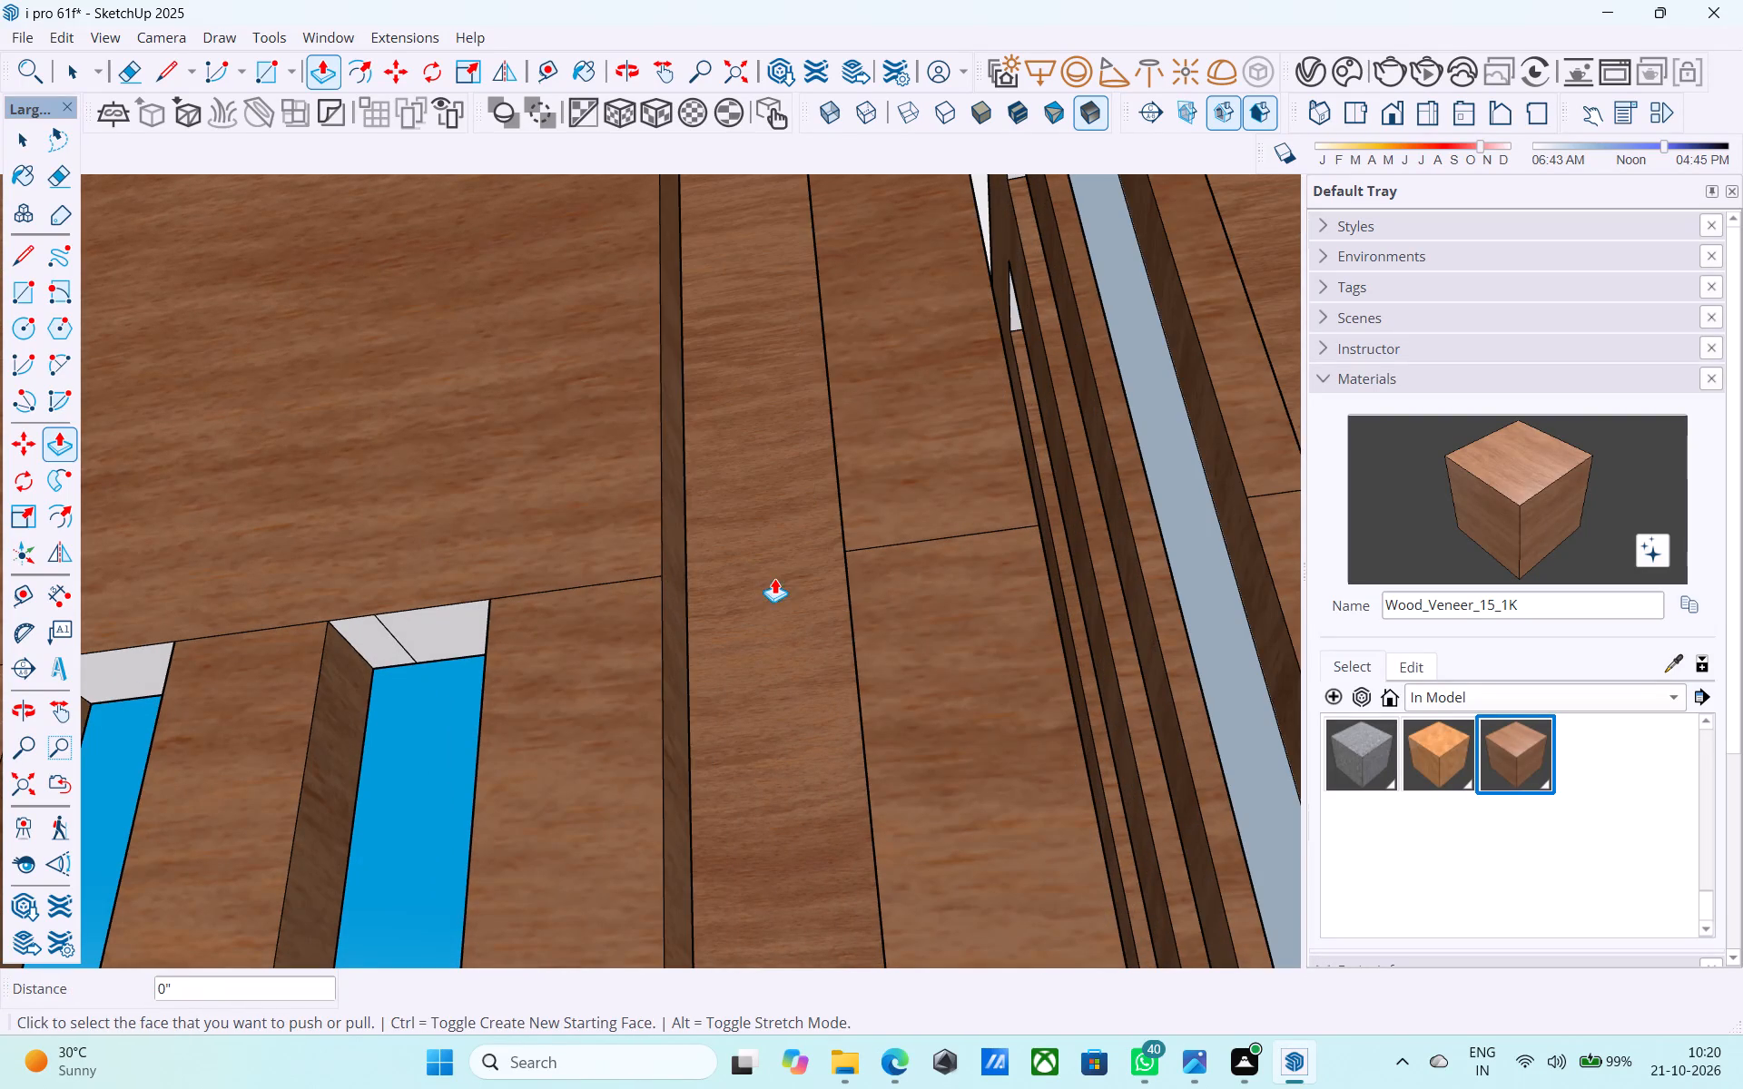
double_click(422, 636)
double_click(371, 626)
Repeat the 10" upward push on the long railing's fourth and fifth openings from the outer corner.
scroll(844, 546, "down", 6)
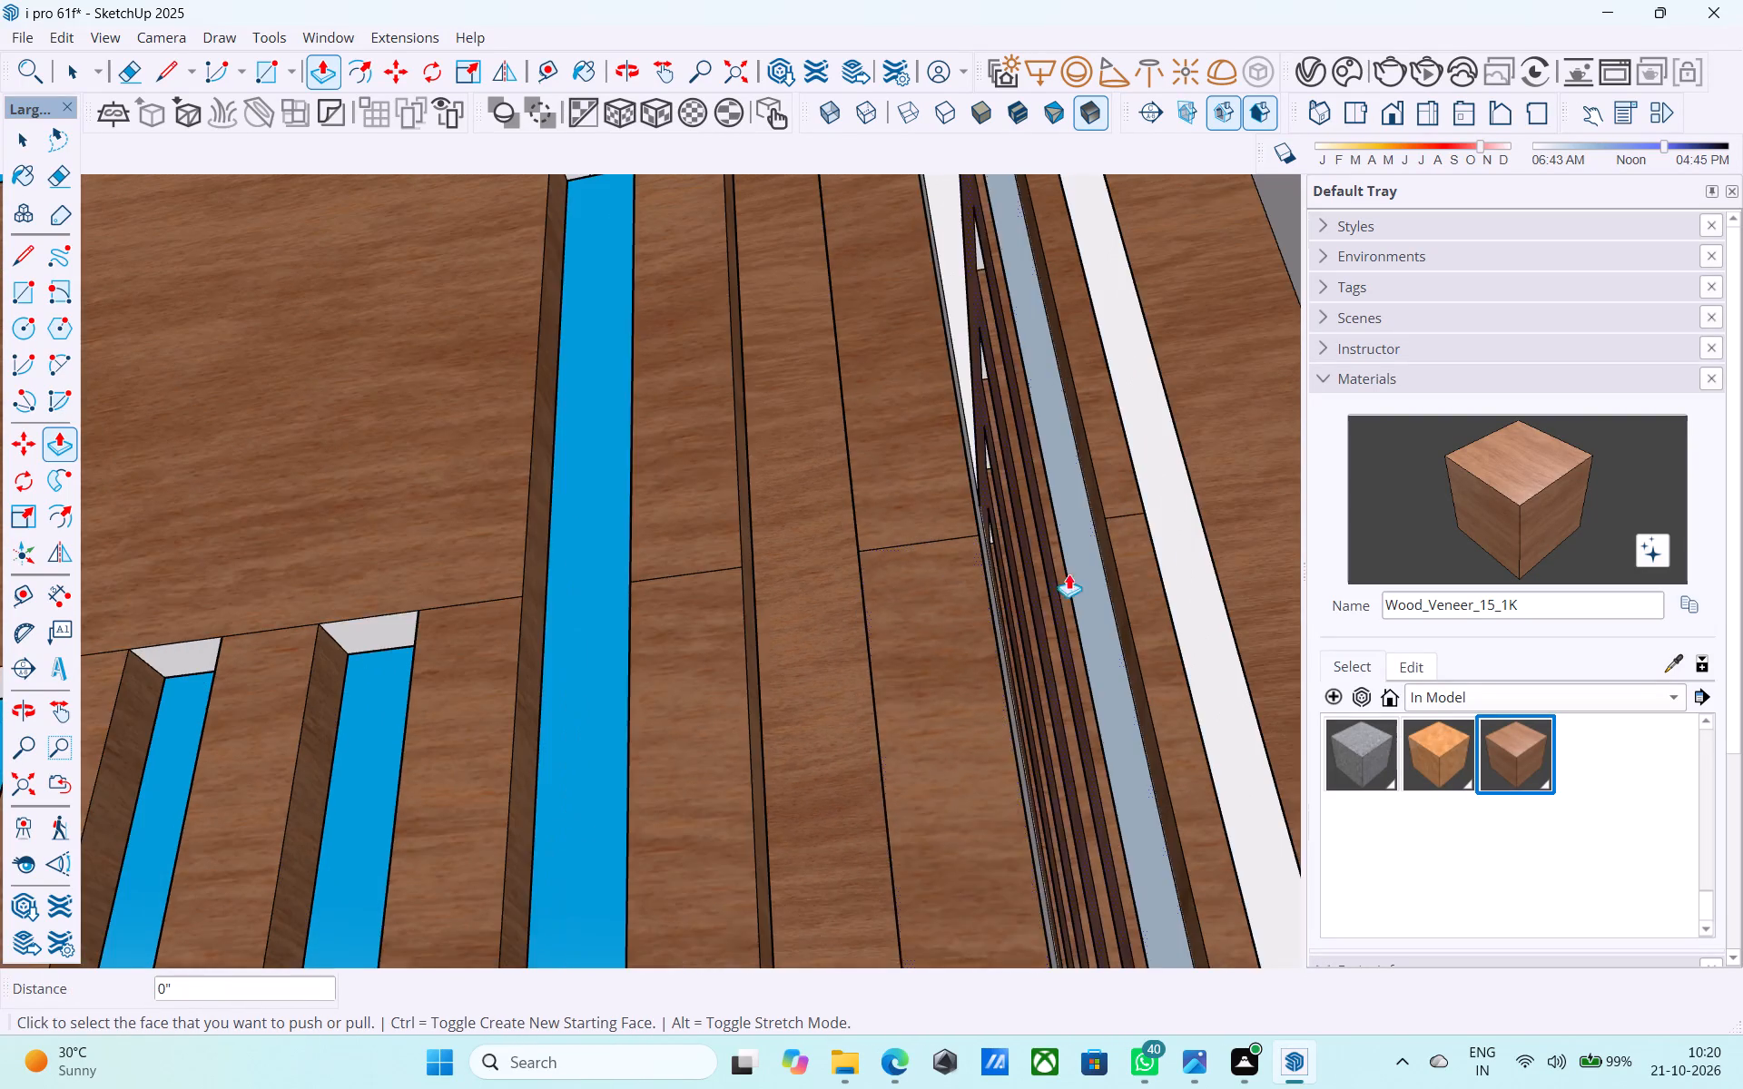
scroll(1068, 574, "down", 5)
scroll(583, 633, "up", 6)
double_click(608, 587)
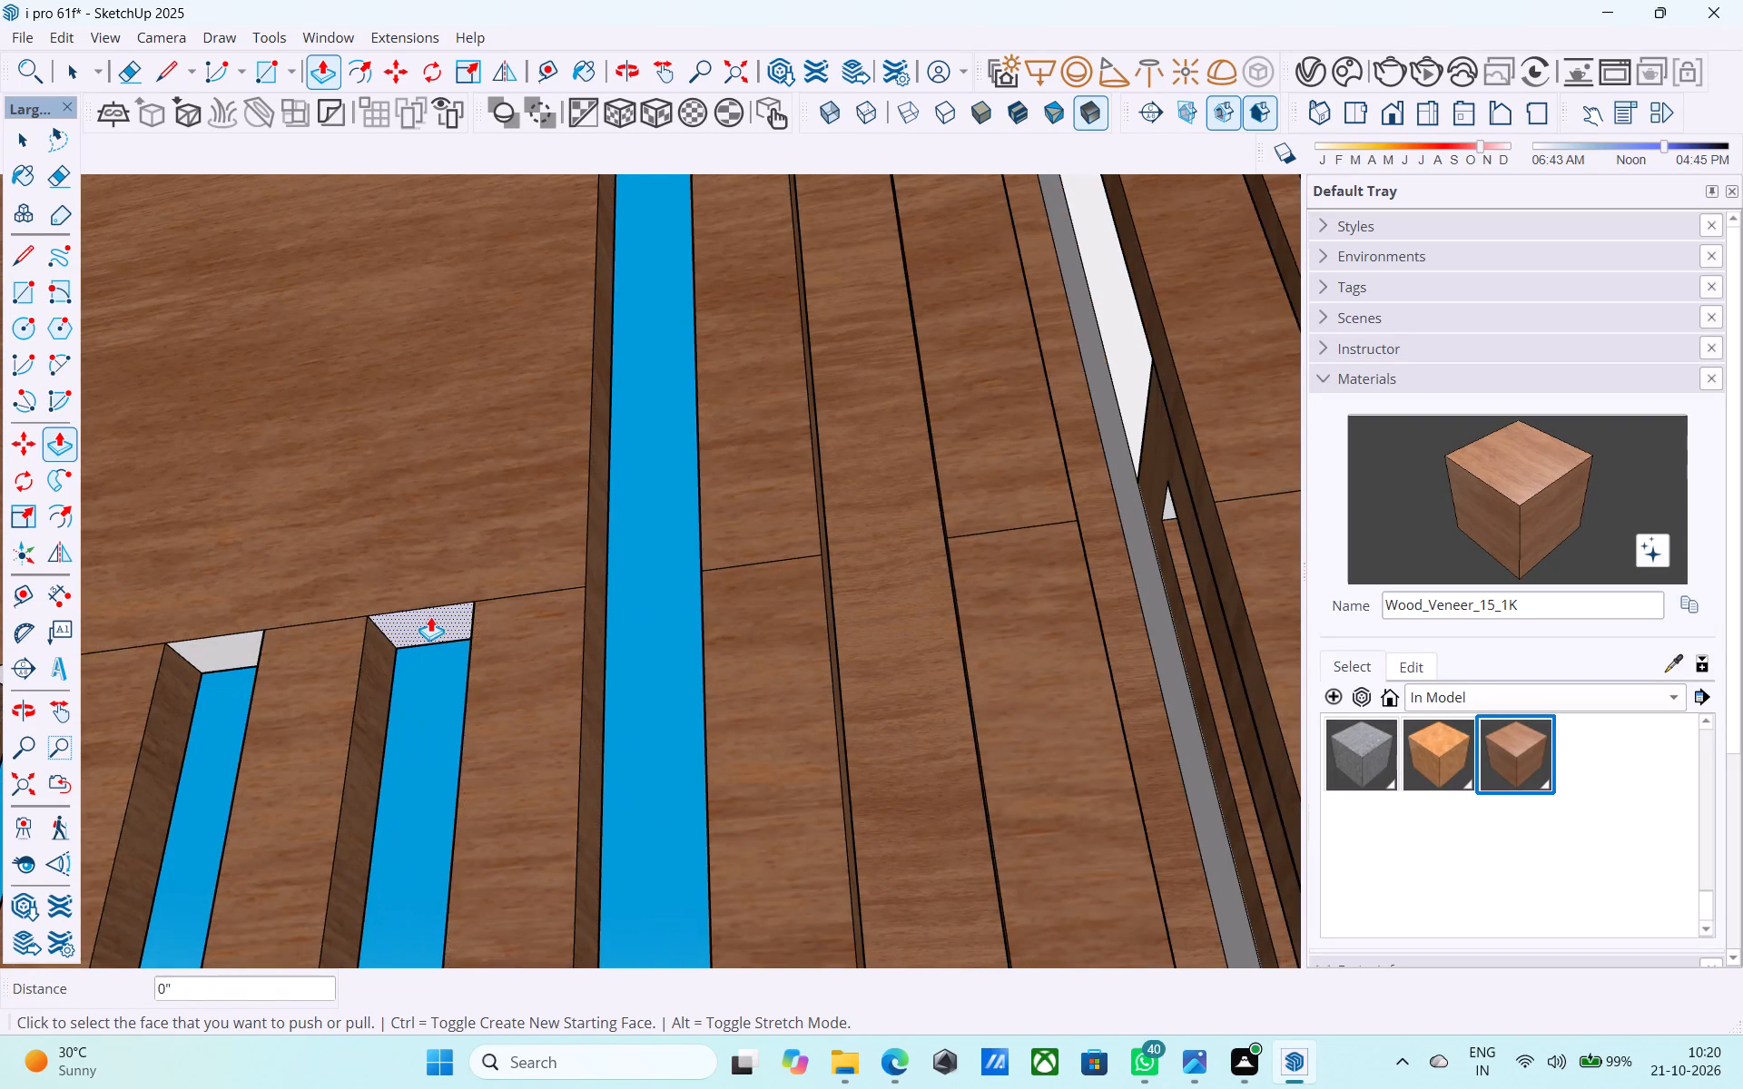
double_click(430, 616)
Extend the sixth opening from the outer corner of the long railing upward 10" with the repeated Push/Pull.
scroll(901, 559, "down", 1)
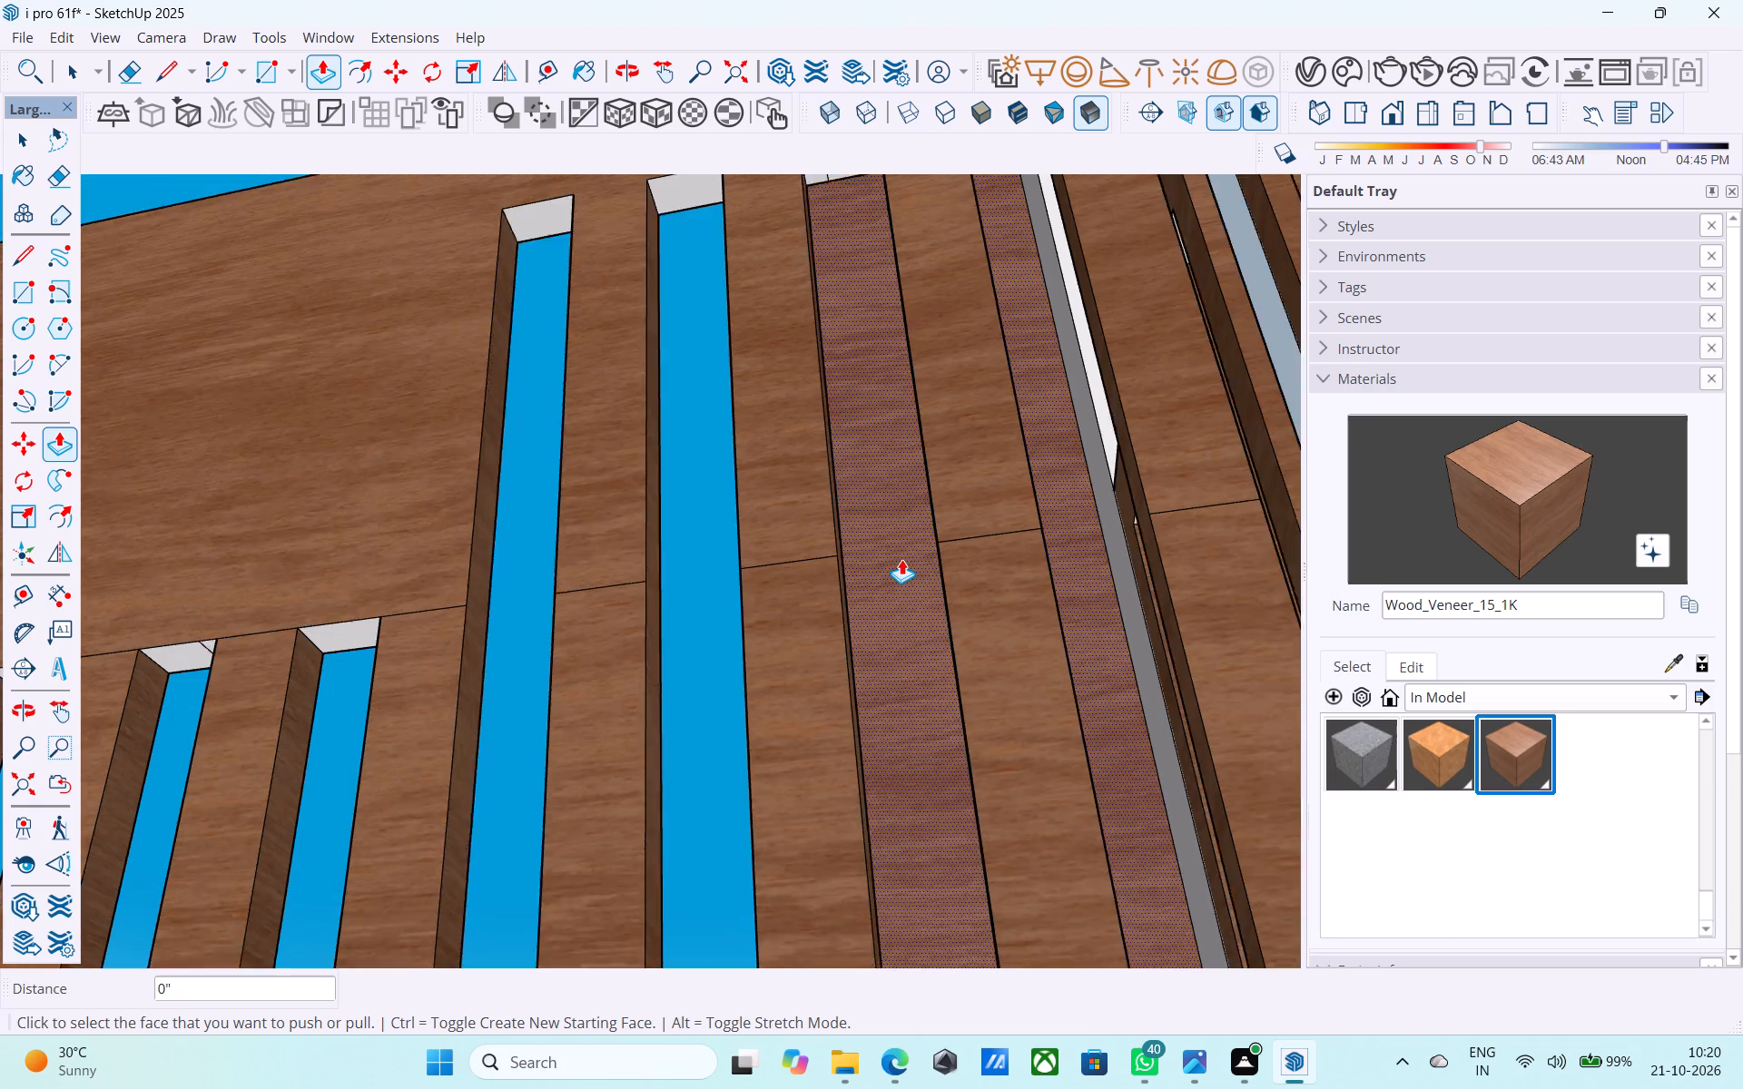
scroll(901, 559, "down", 4)
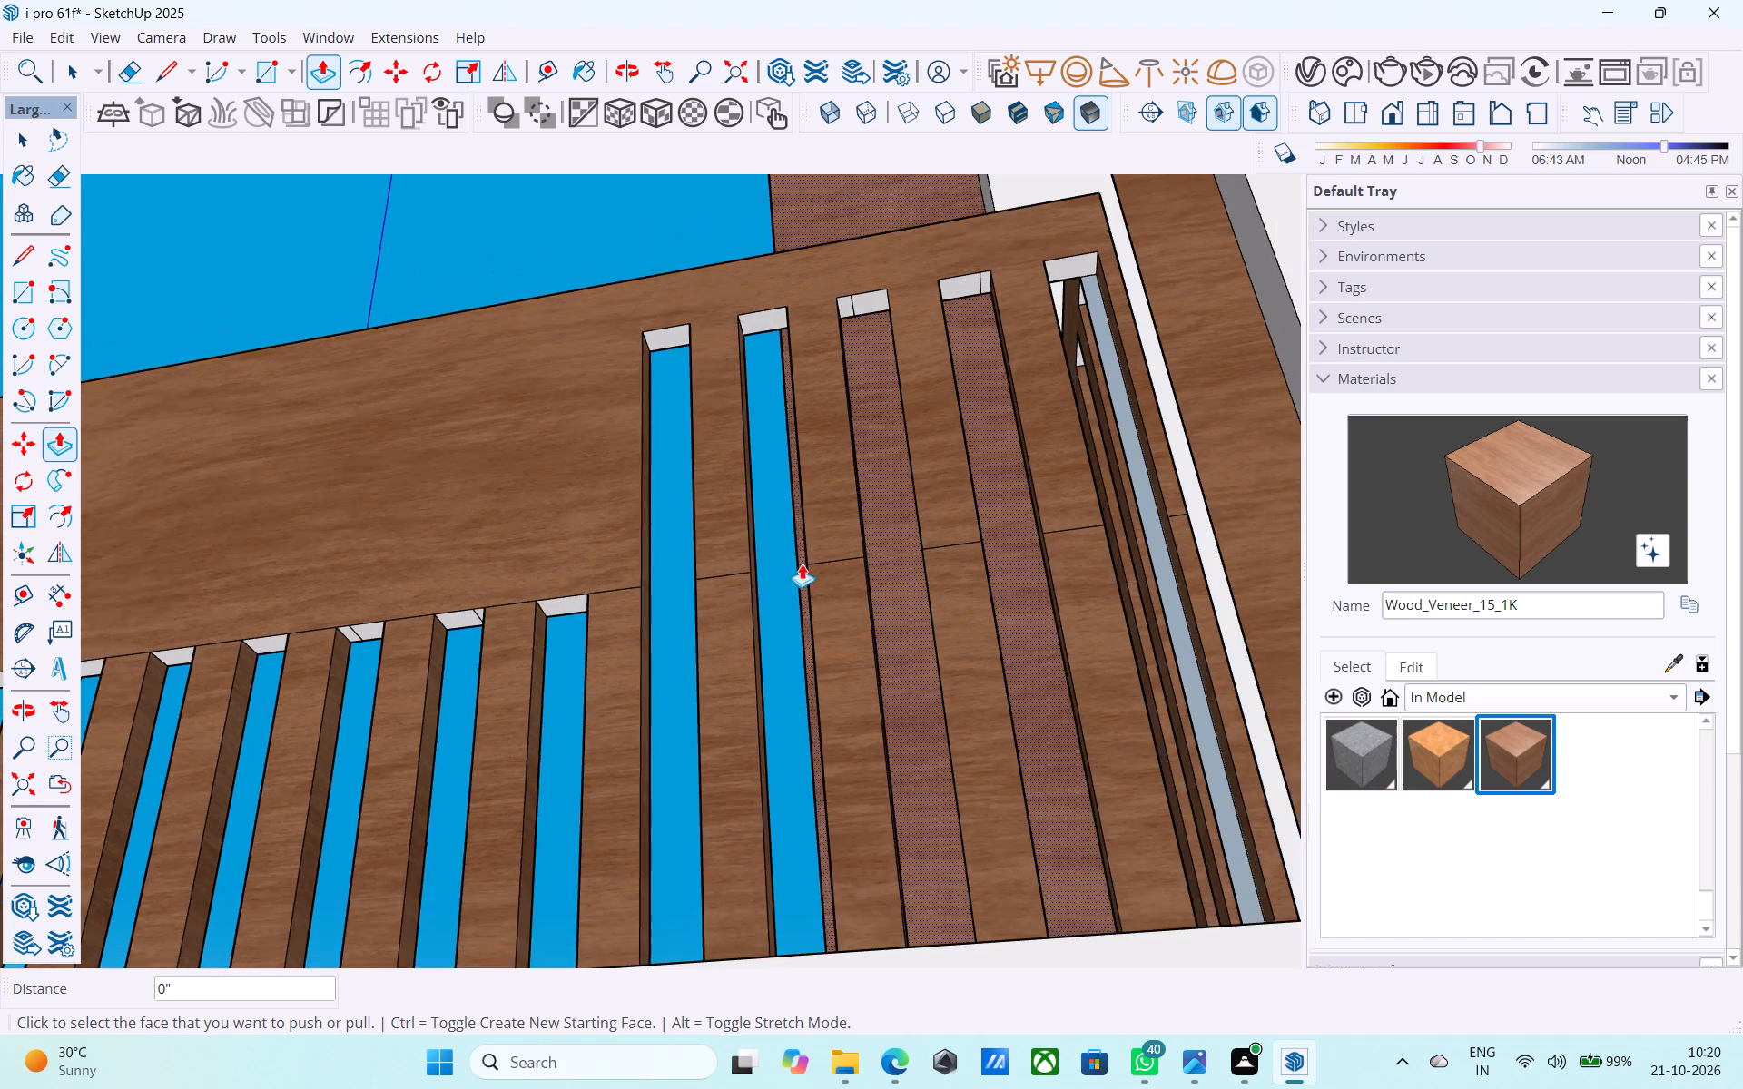
scroll(594, 618, "up", 4)
scroll(583, 603, "down", 4)
middle_click_drag(487, 543, 596, 449)
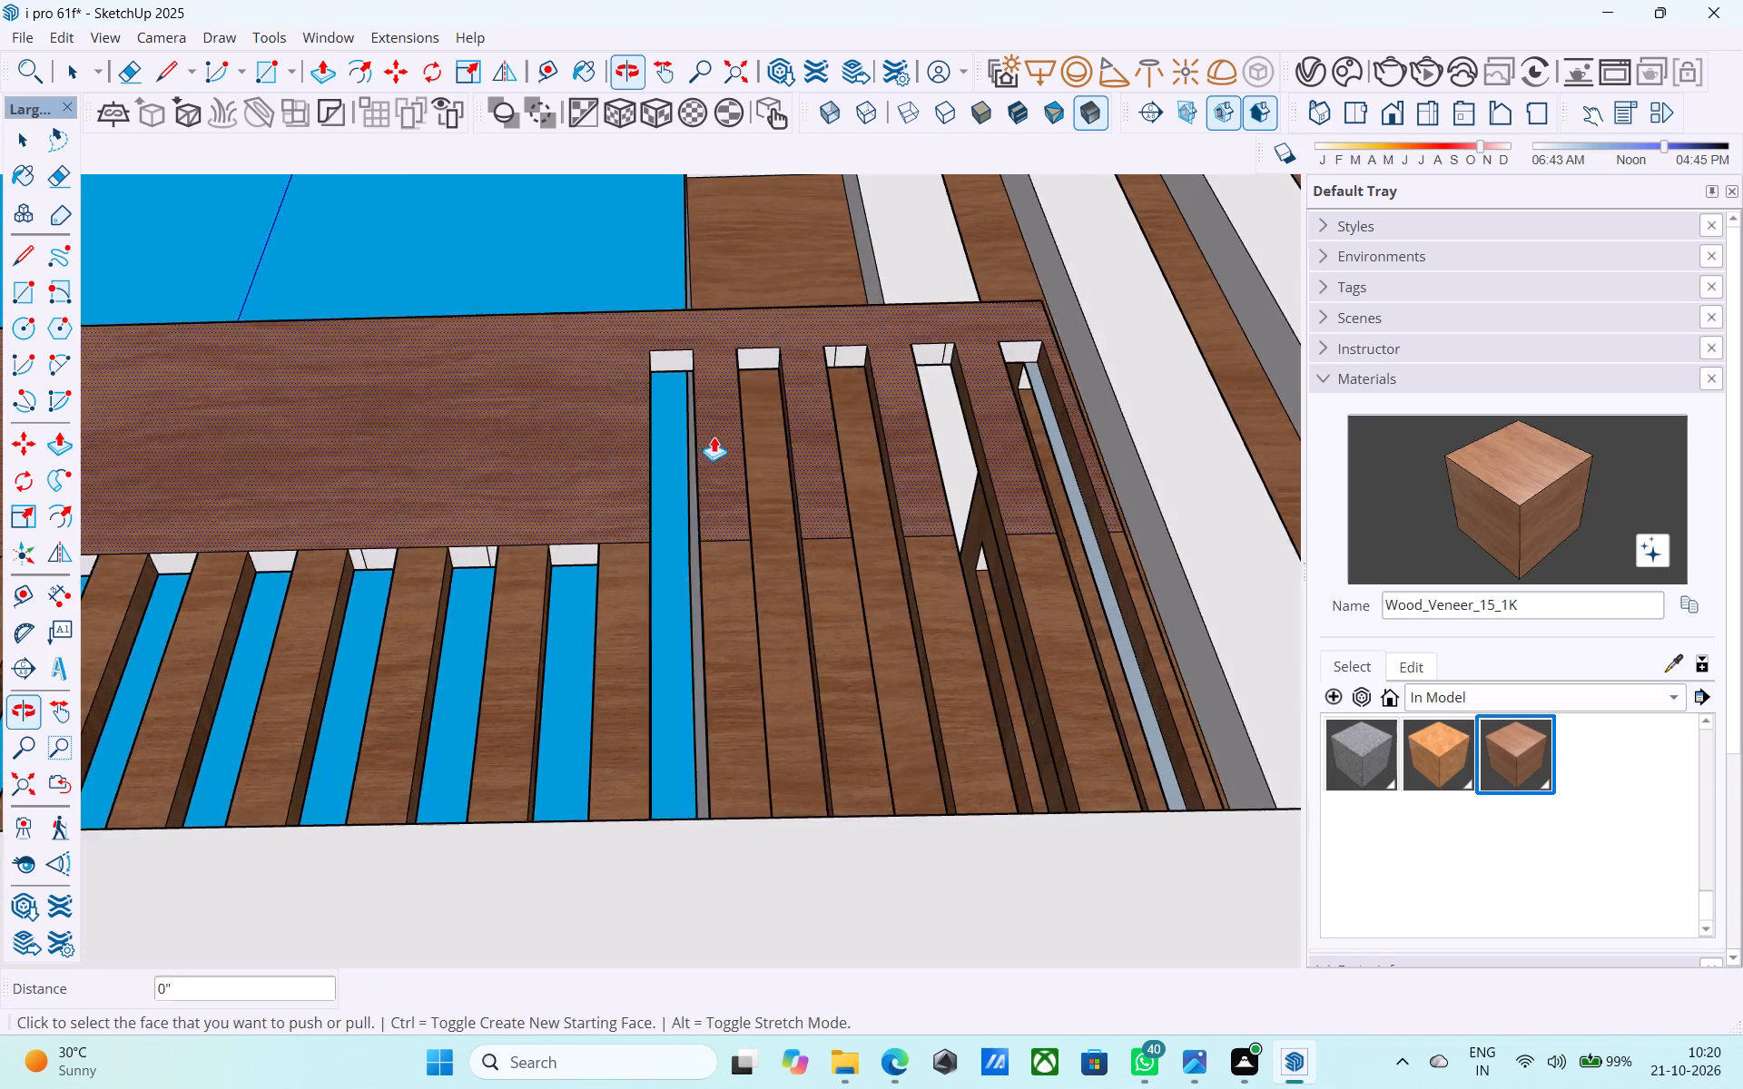
scroll(831, 411, "down", 5)
middle_click_drag(556, 533, 530, 524)
scroll(604, 466, "up", 5)
scroll(695, 499, "up", 1)
middle_click_drag(681, 504, 440, 547)
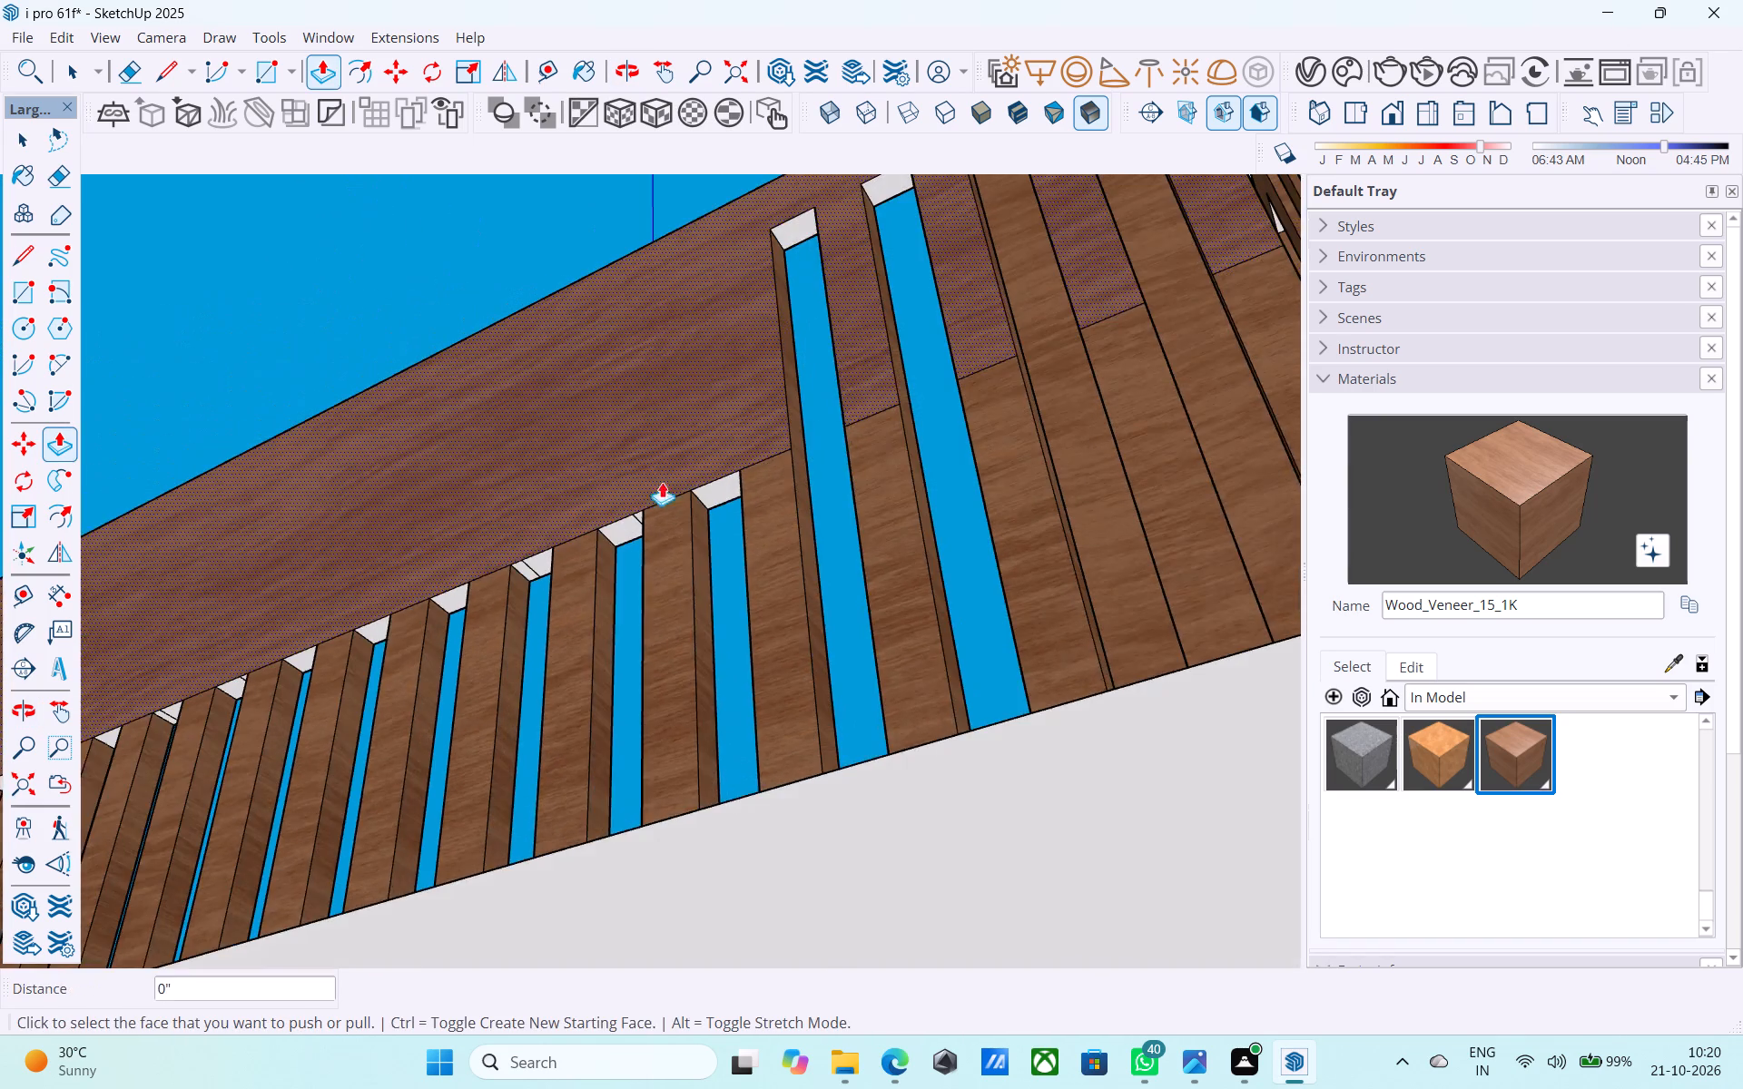
scroll(746, 470, "up", 4)
middle_click_drag(702, 507, 717, 485)
scroll(717, 485, "up", 2)
double_click(705, 504)
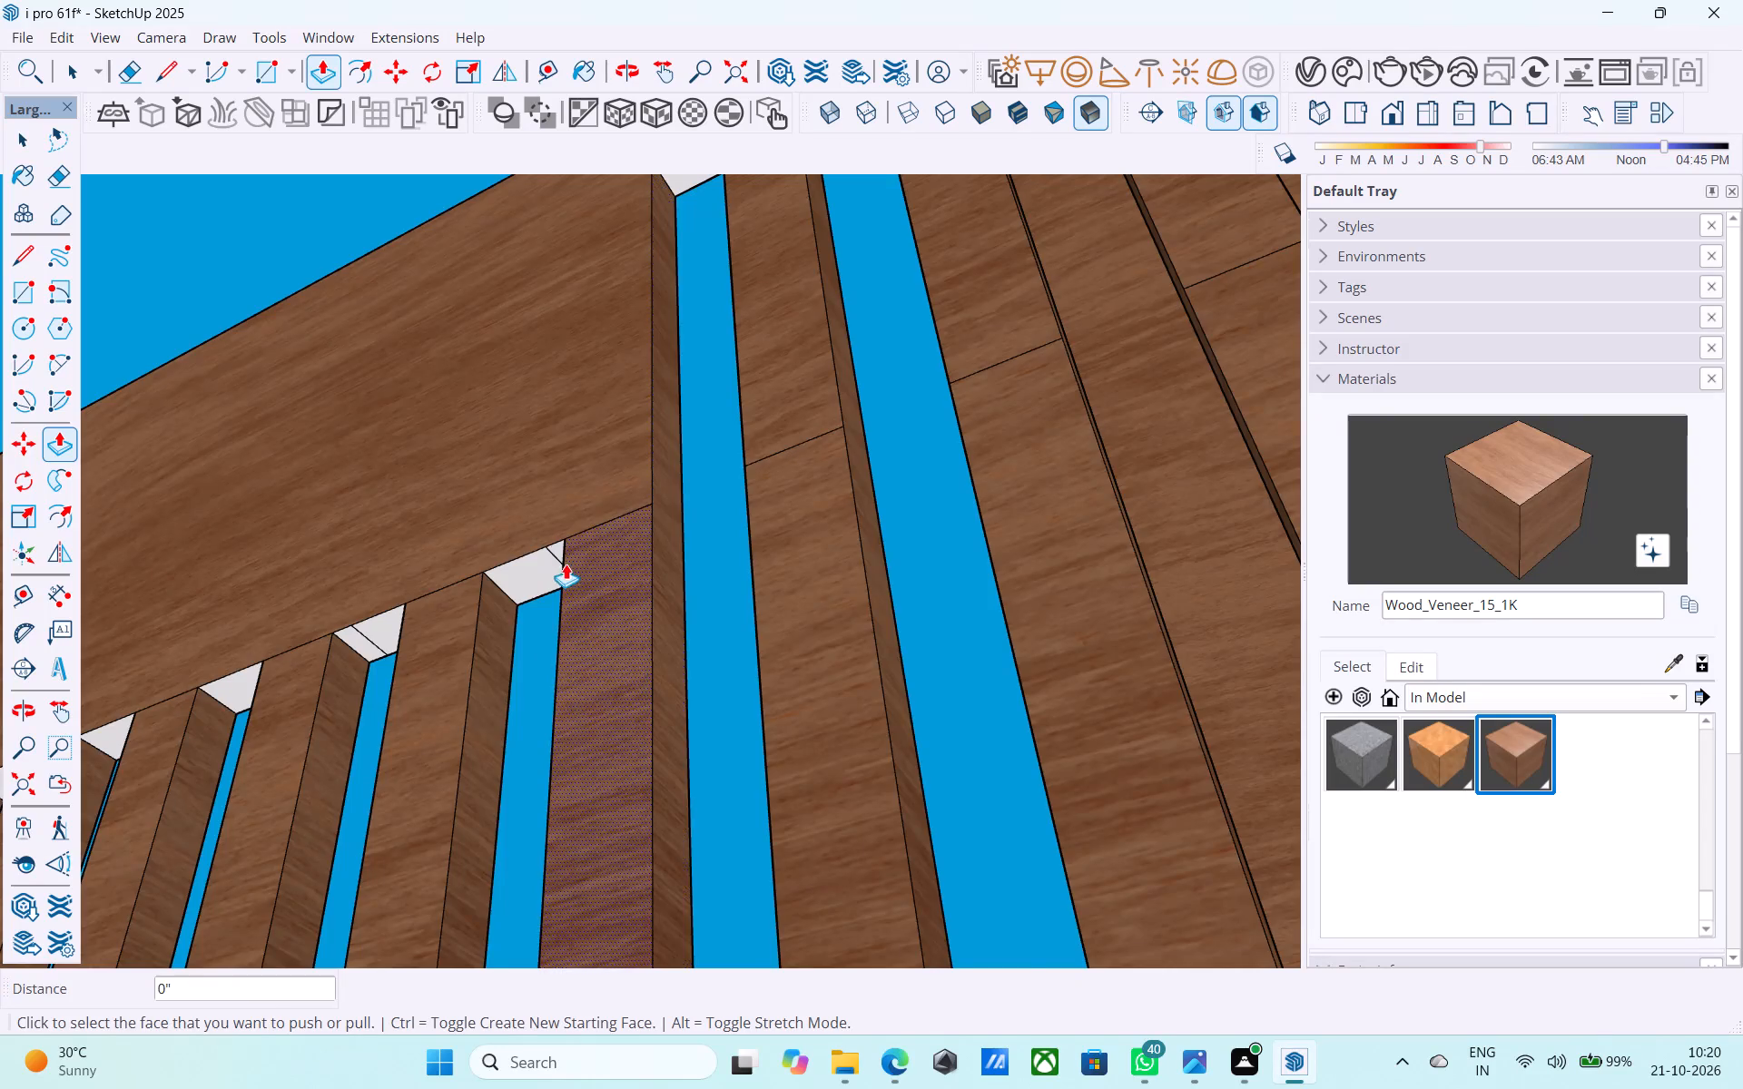
Push both parts of the split top faces of the long railing's next two openings upward 10".
middle_click_drag(561, 562, 719, 567)
middle_click_drag(506, 545, 832, 497, "shift")
scroll(846, 503, "up", 4)
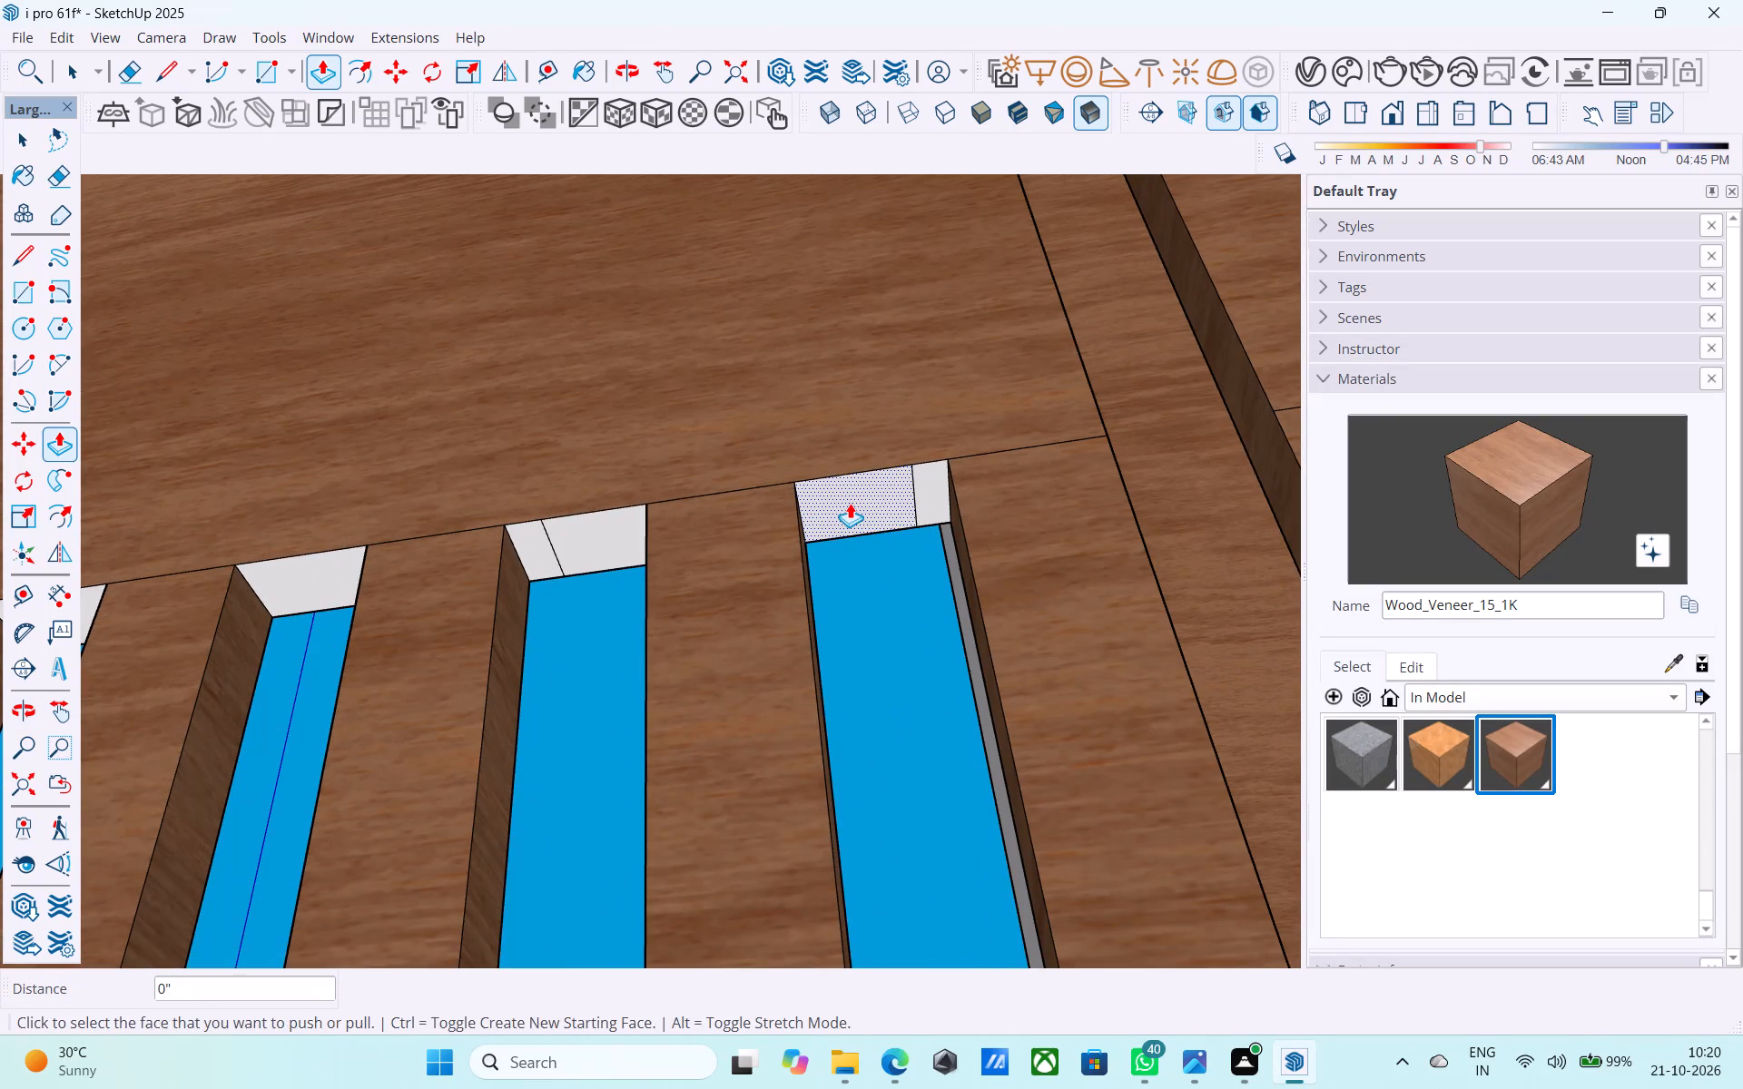
double_click(850, 503)
double_click(936, 482)
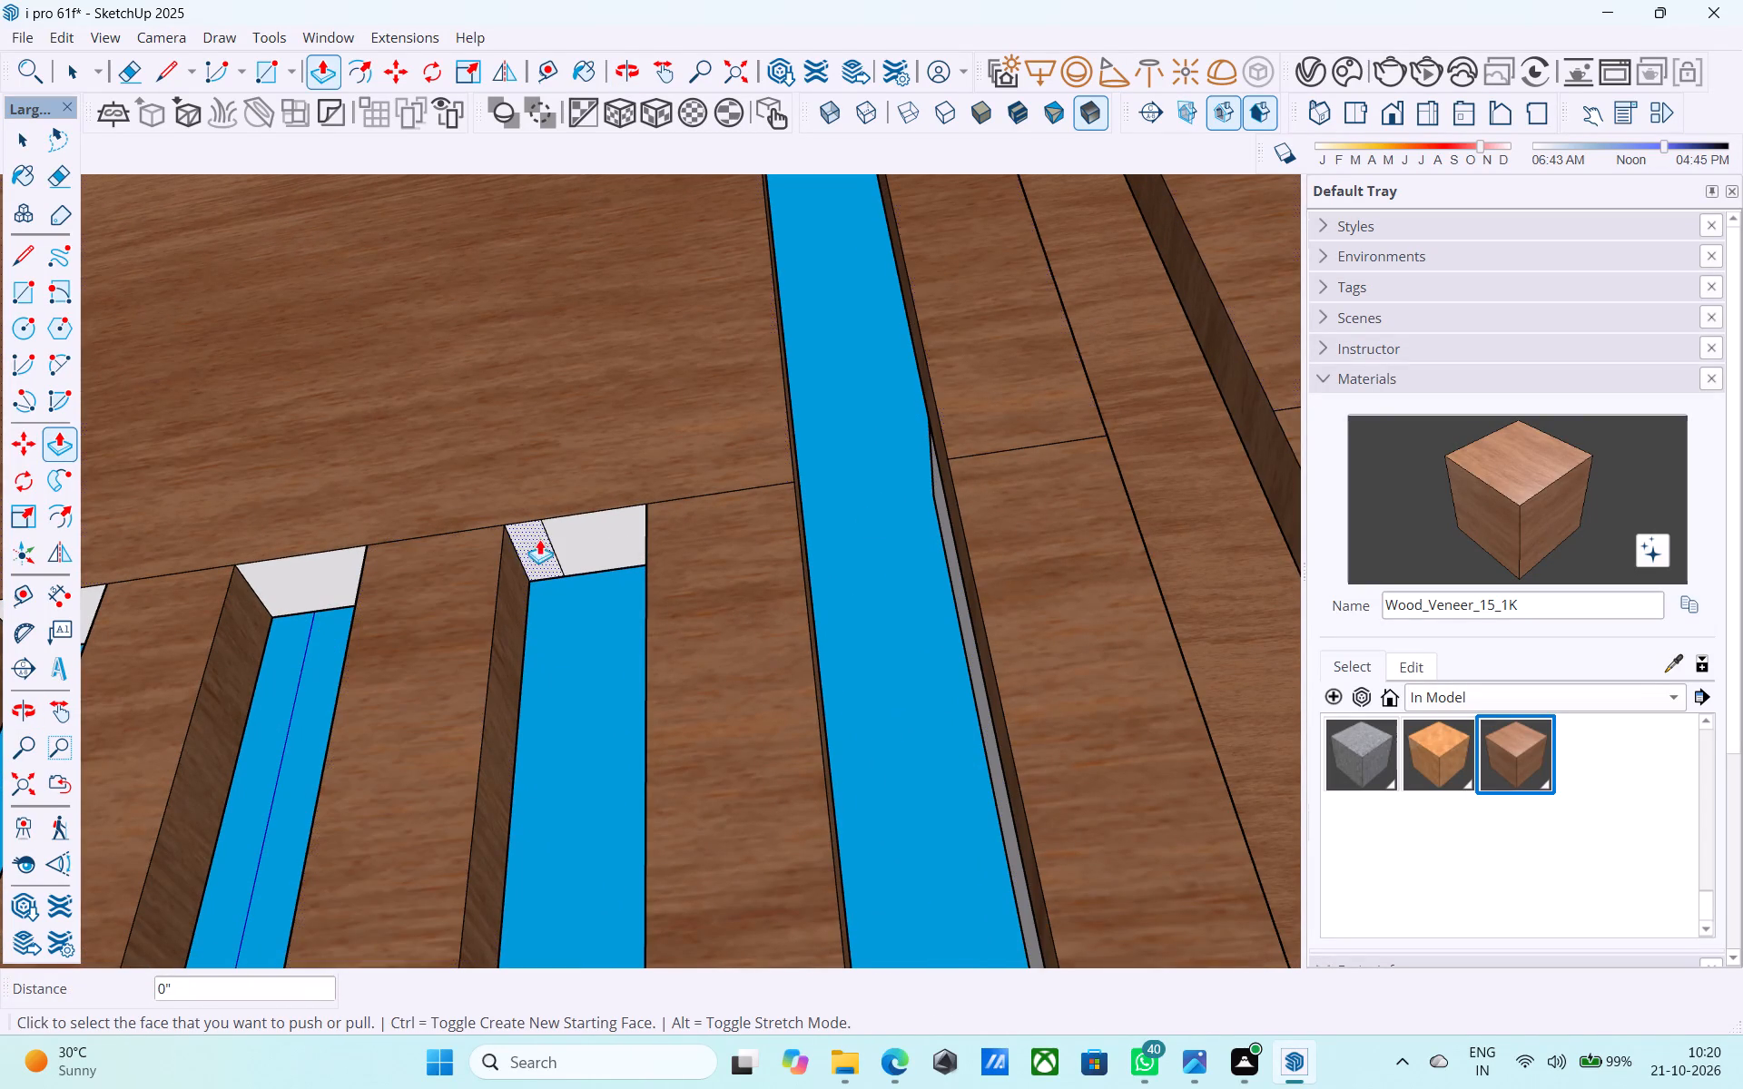
scroll(597, 540, "up", 3)
double_click(597, 539)
double_click(498, 539)
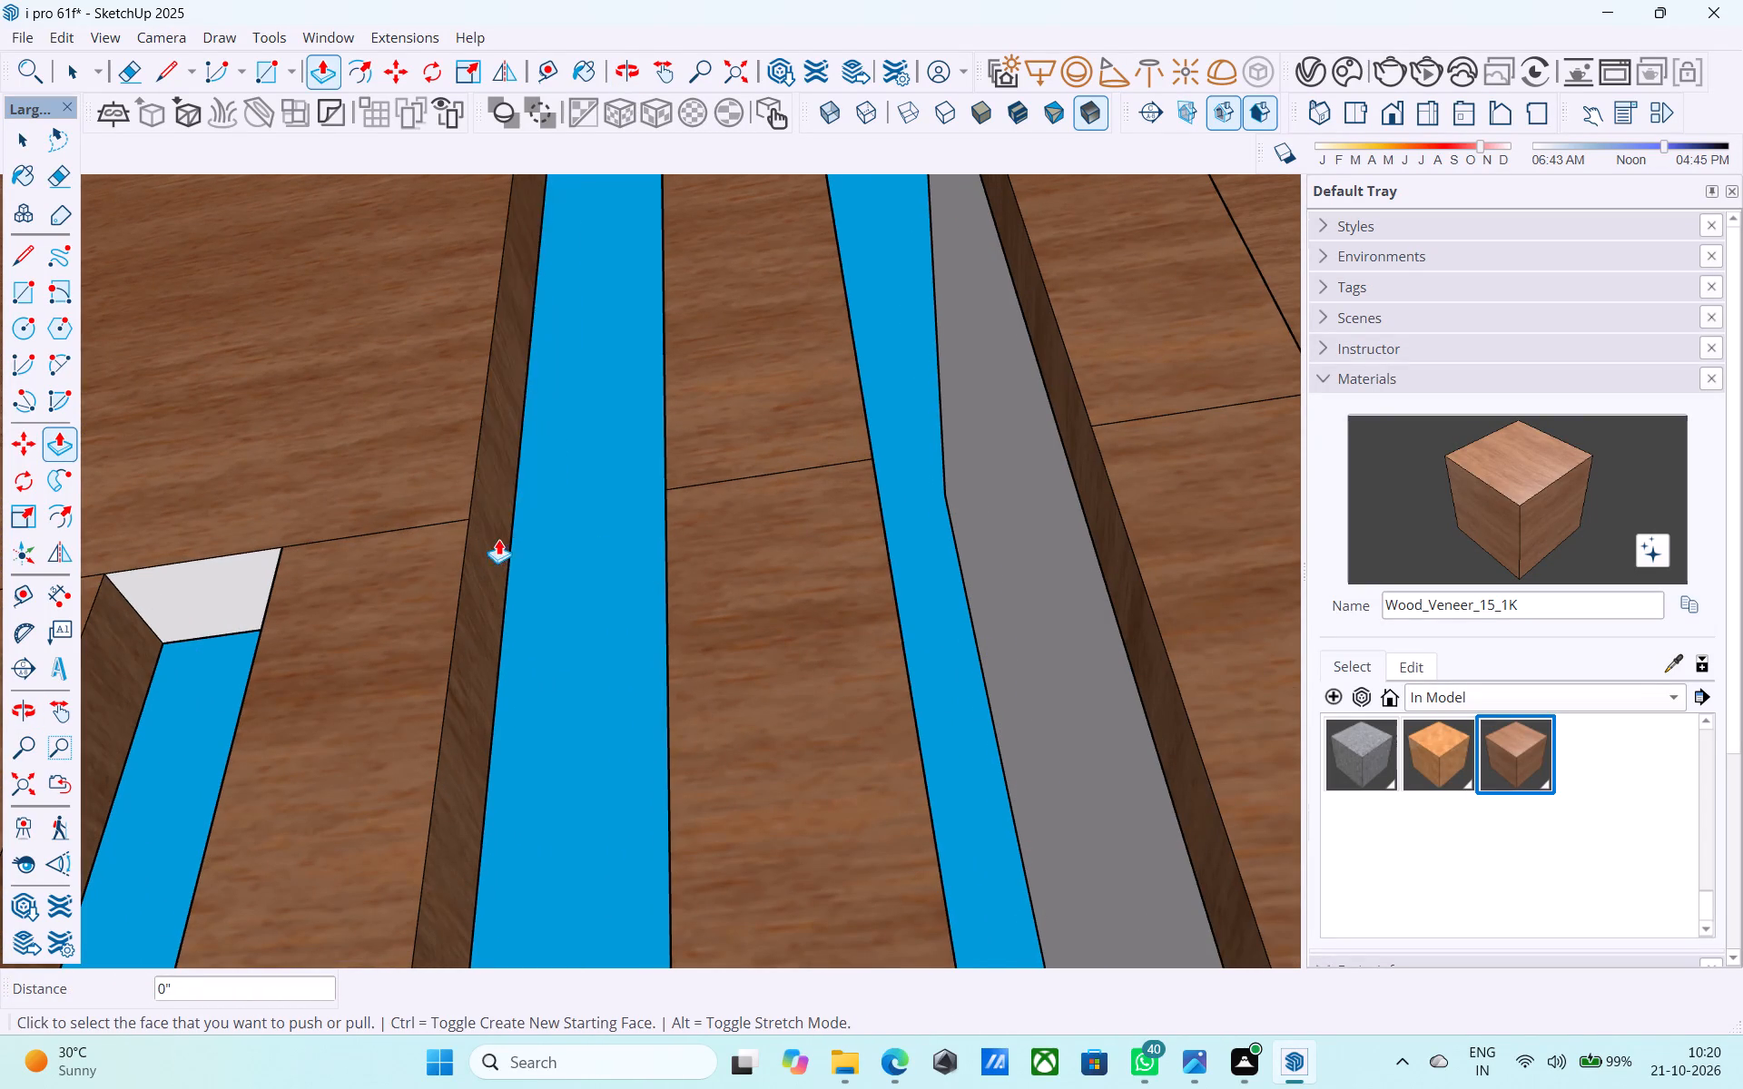
Repeat the 10" upward push on the top faces of the next three short openings along the long railing.
scroll(1104, 526, "down", 5)
scroll(485, 610, "up", 4)
scroll(514, 558, "down", 11)
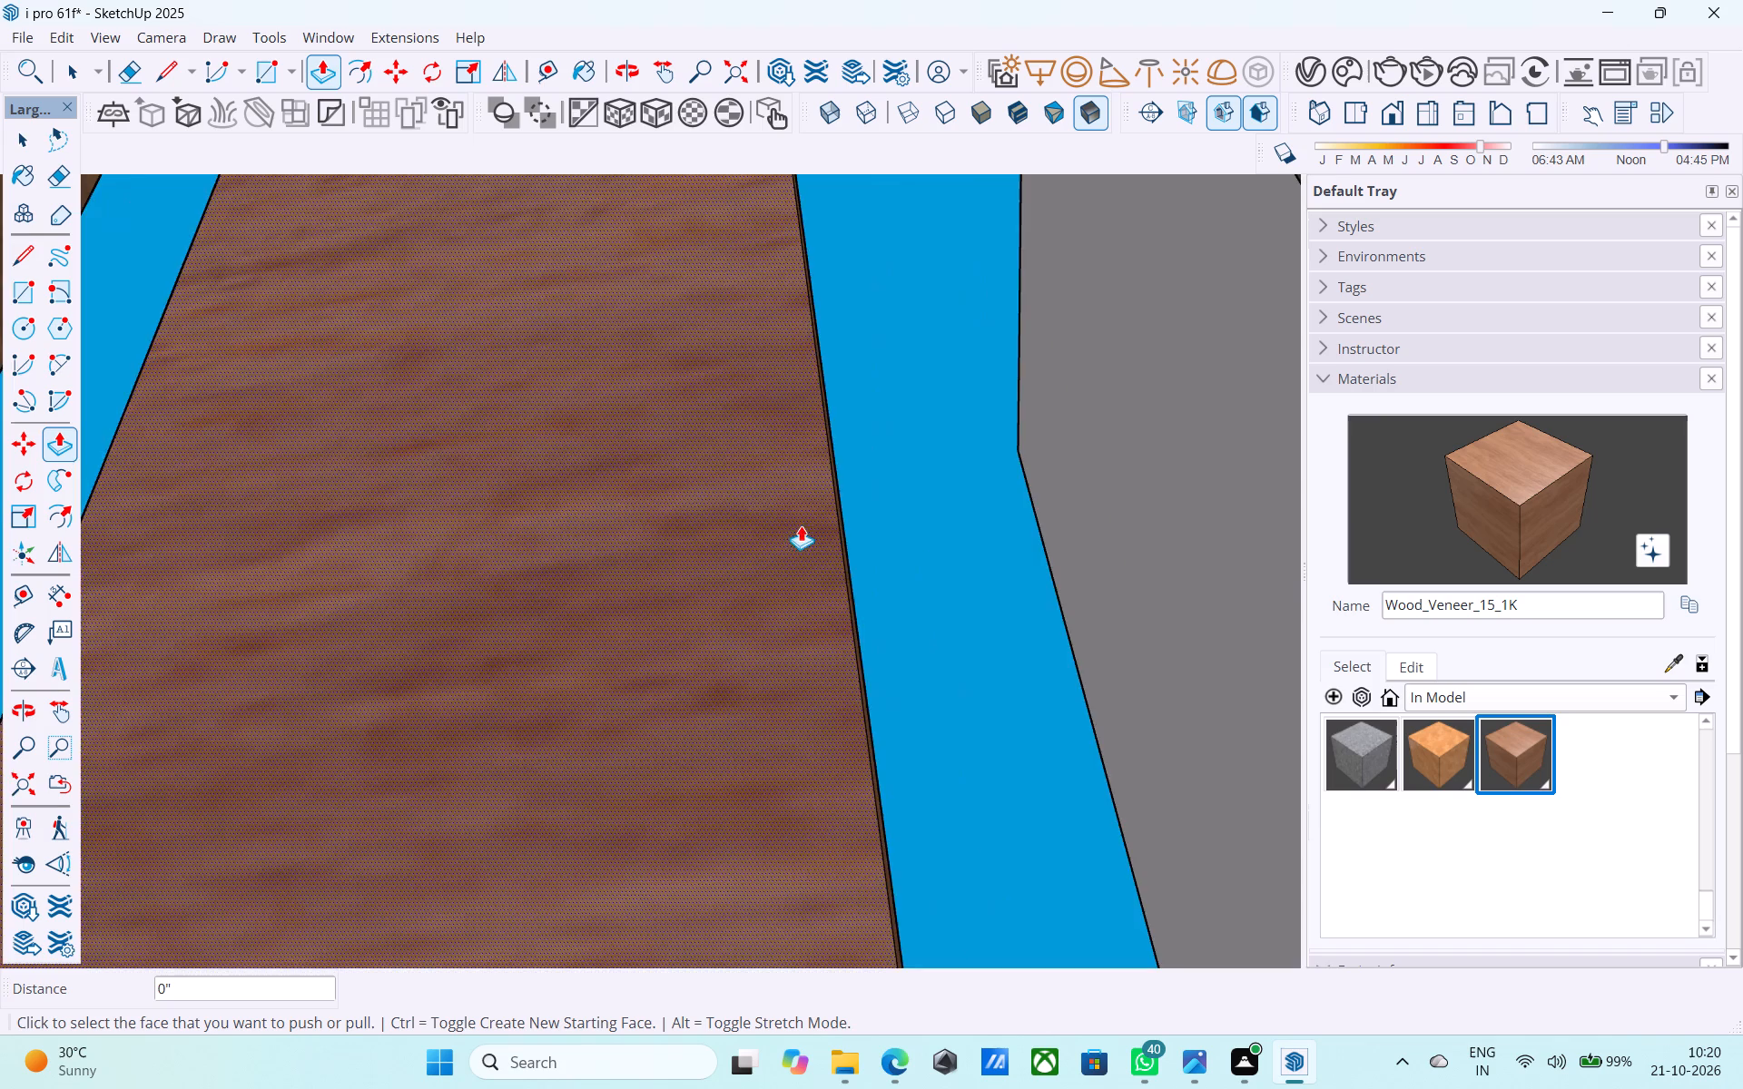
scroll(801, 525, "down", 3)
scroll(906, 530, "up", 1)
scroll(909, 531, "down", 1)
scroll(916, 429, "up", 12)
double_click(889, 562)
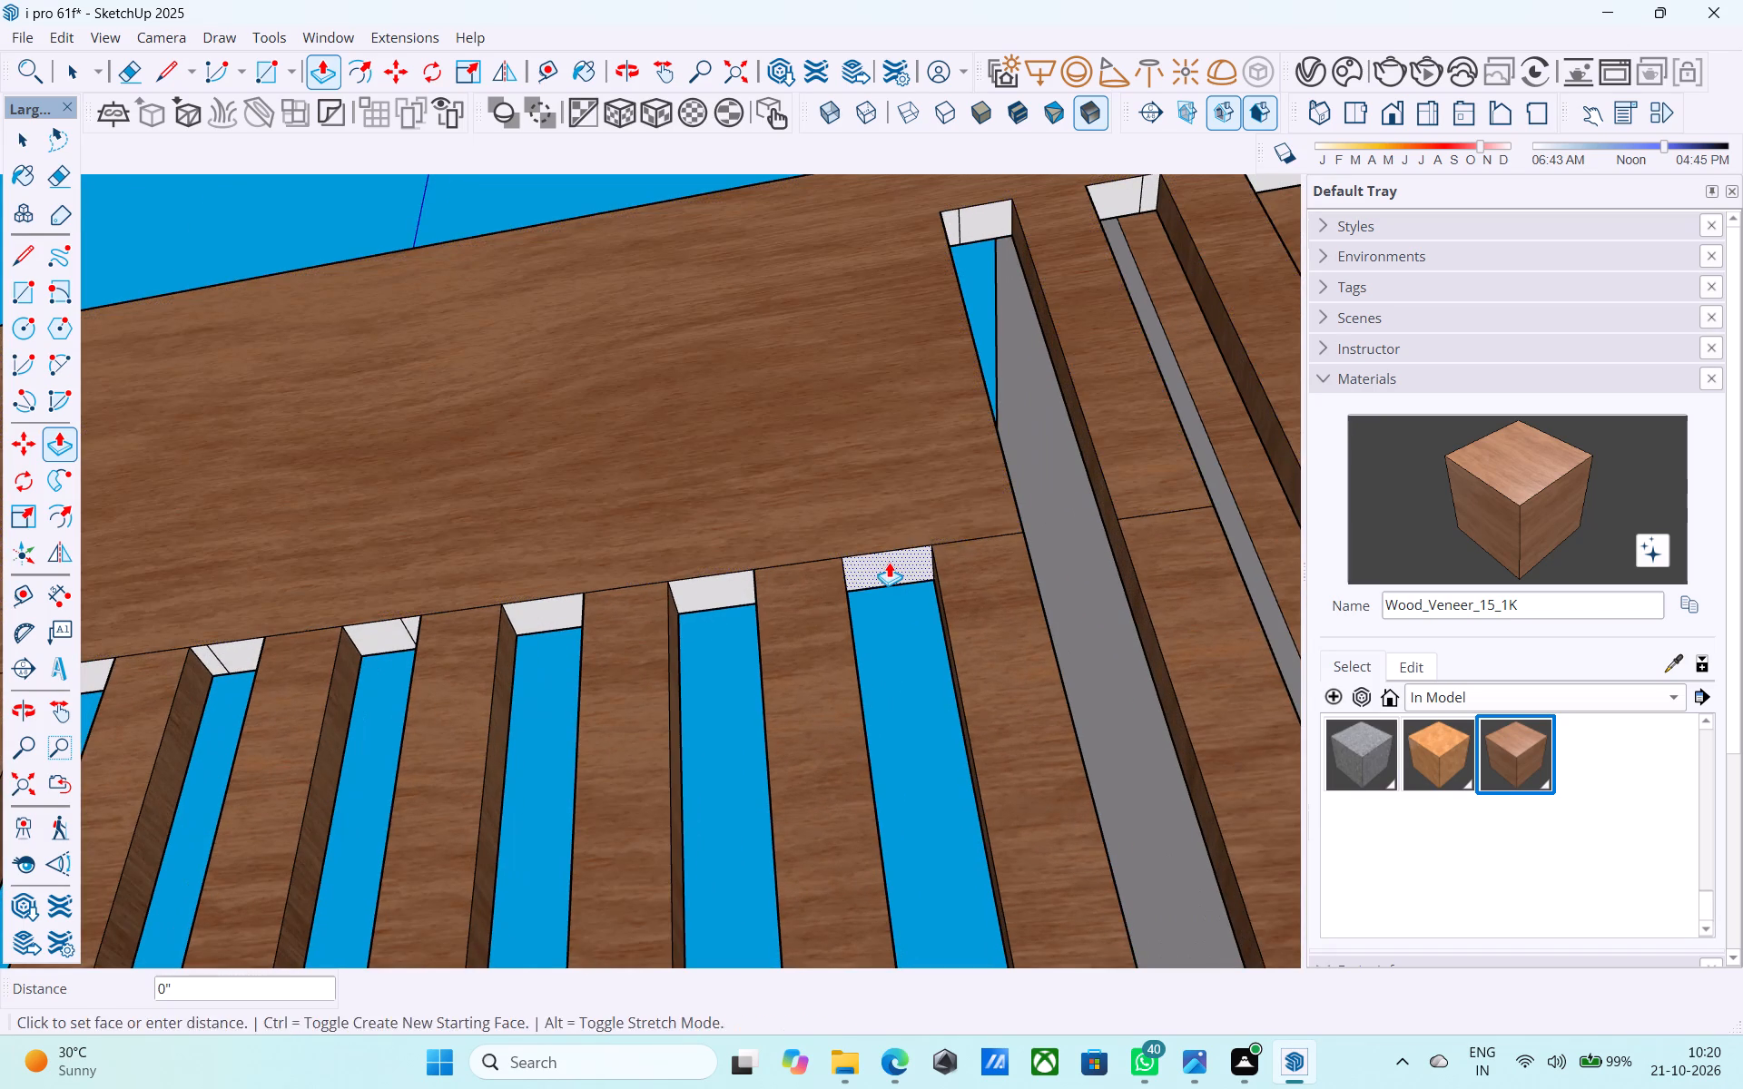
double_click(696, 589)
scroll(825, 539, "down", 5)
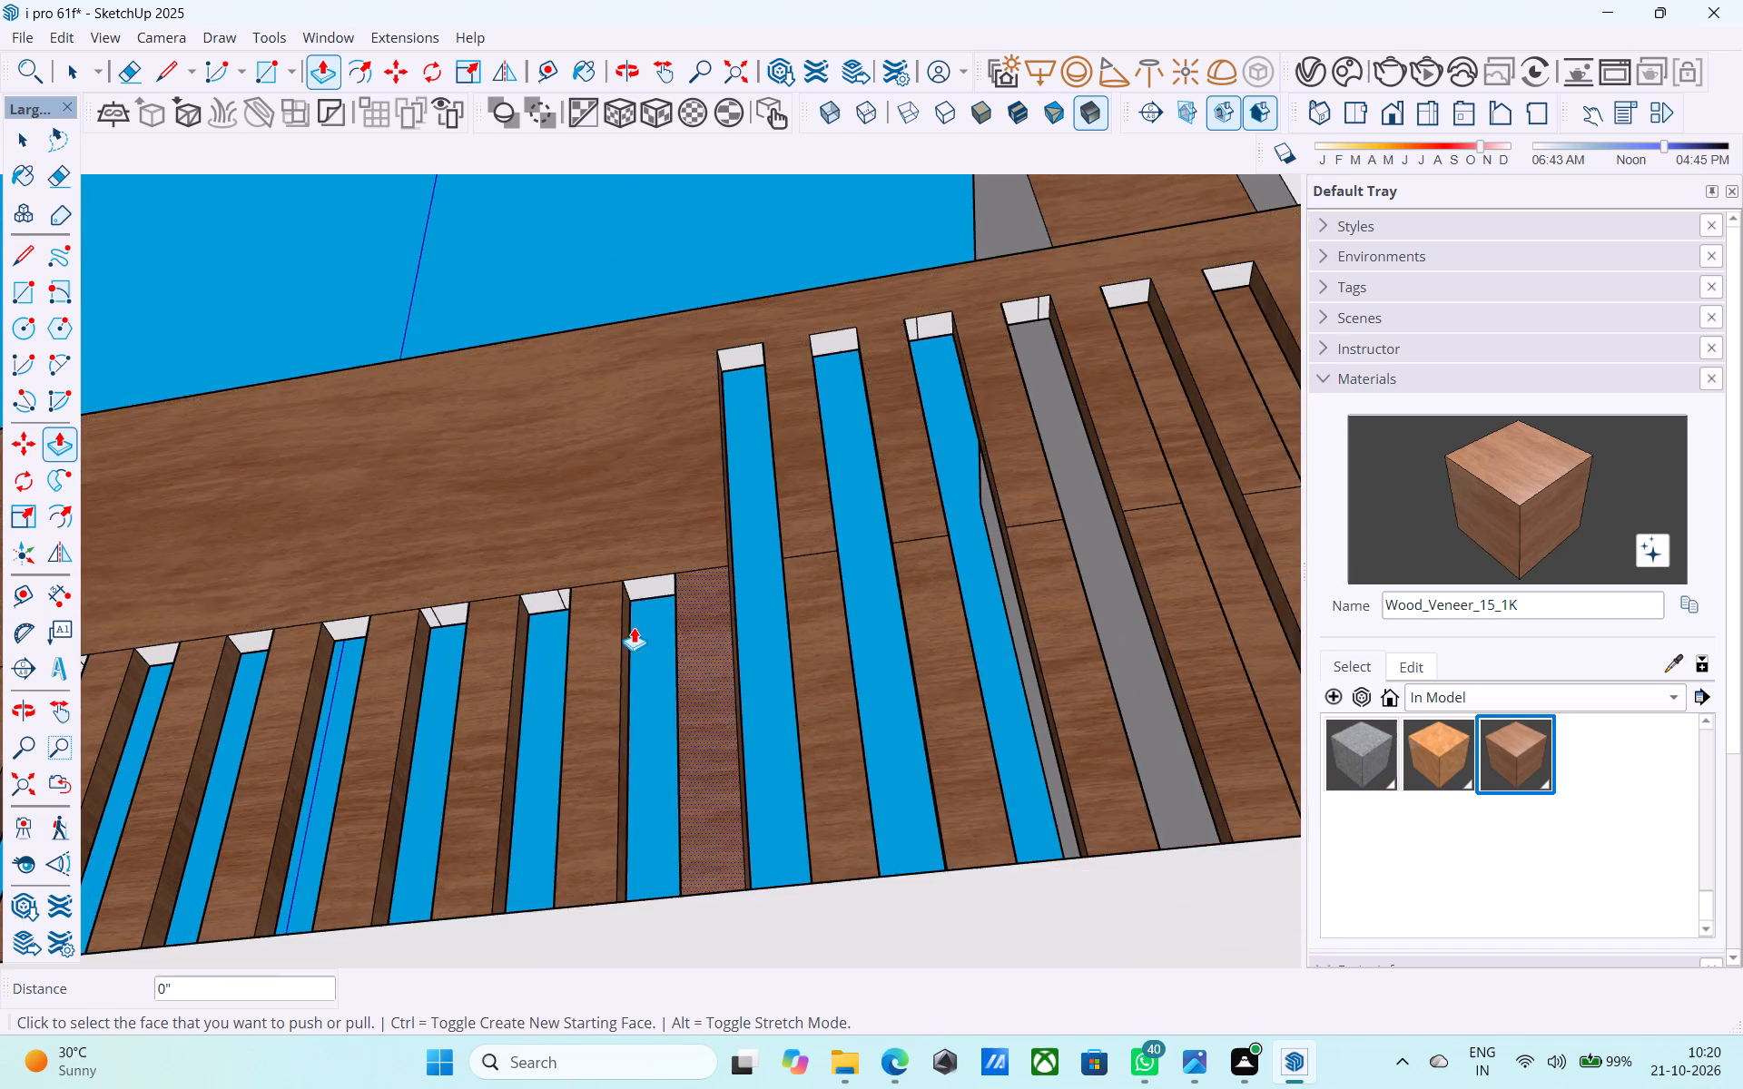
scroll(624, 612, "up", 4)
double_click(658, 567)
Raise both parts of the split top faces of the following two openings by 10" into the solid band.
scroll(995, 494, "down", 6)
scroll(842, 513, "up", 6)
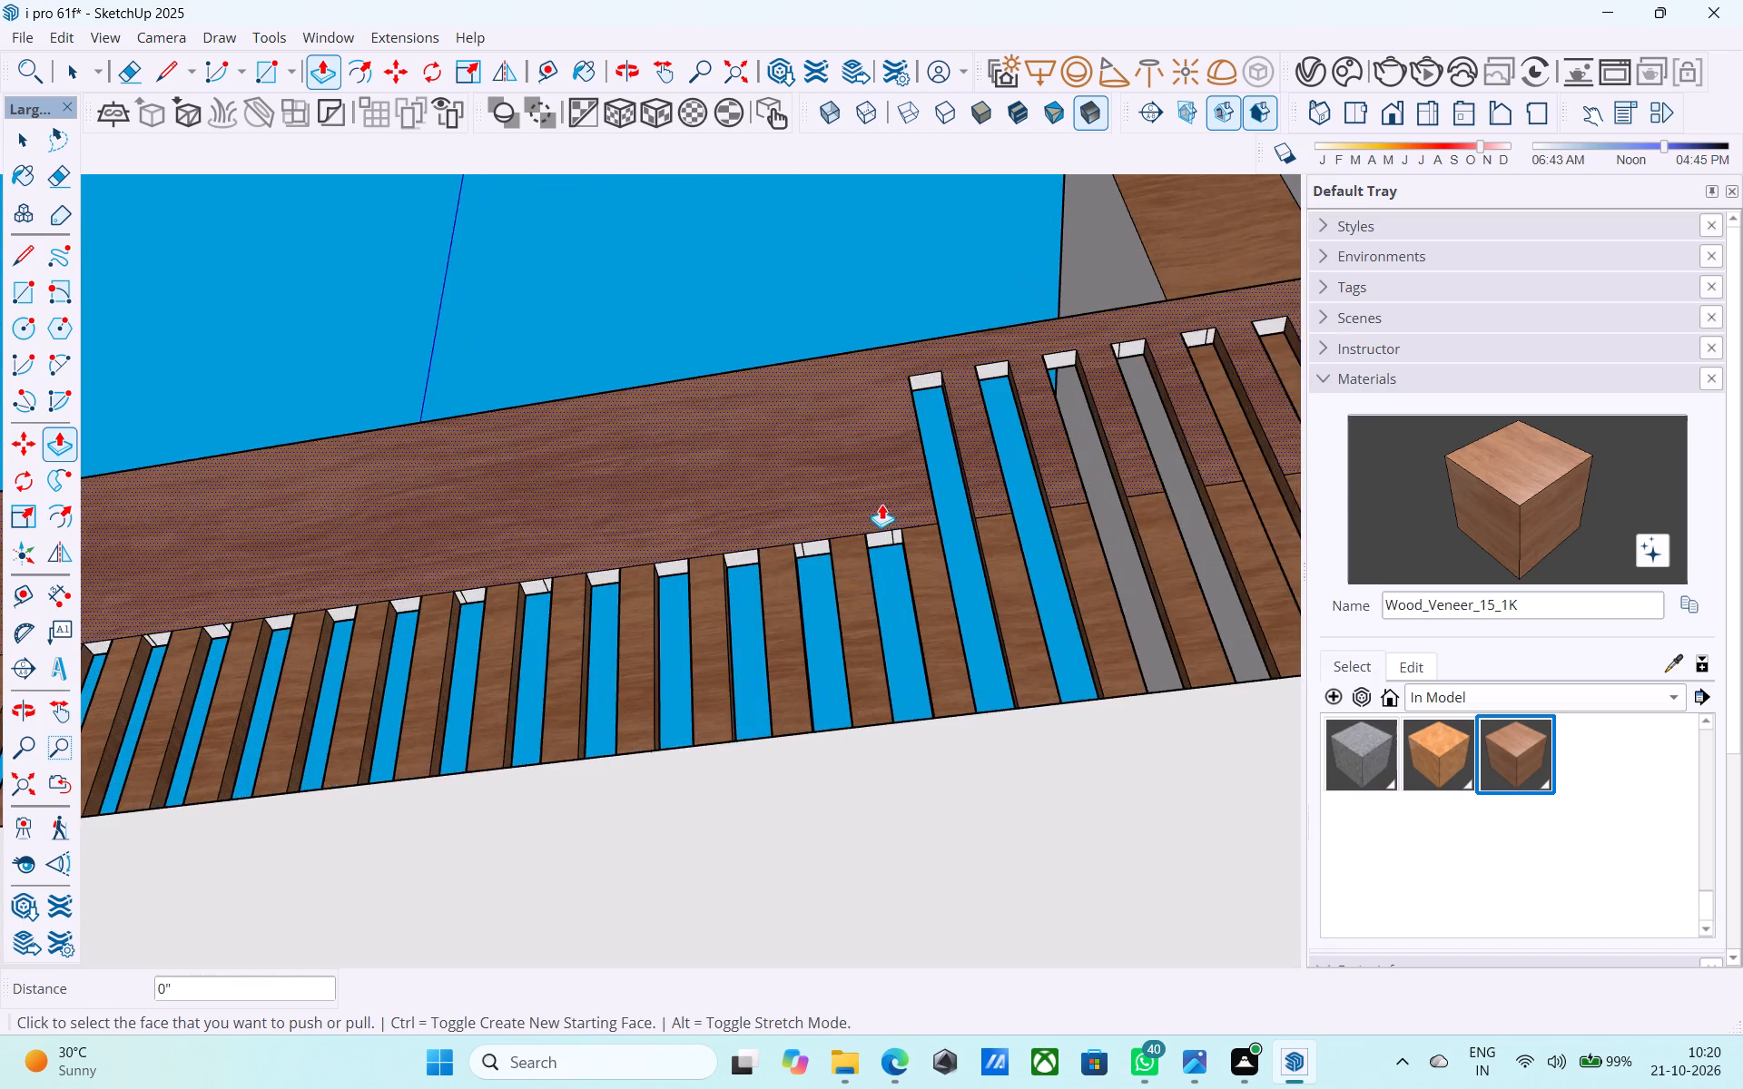
scroll(881, 504, "up", 11)
double_click(881, 563)
double_click(940, 555)
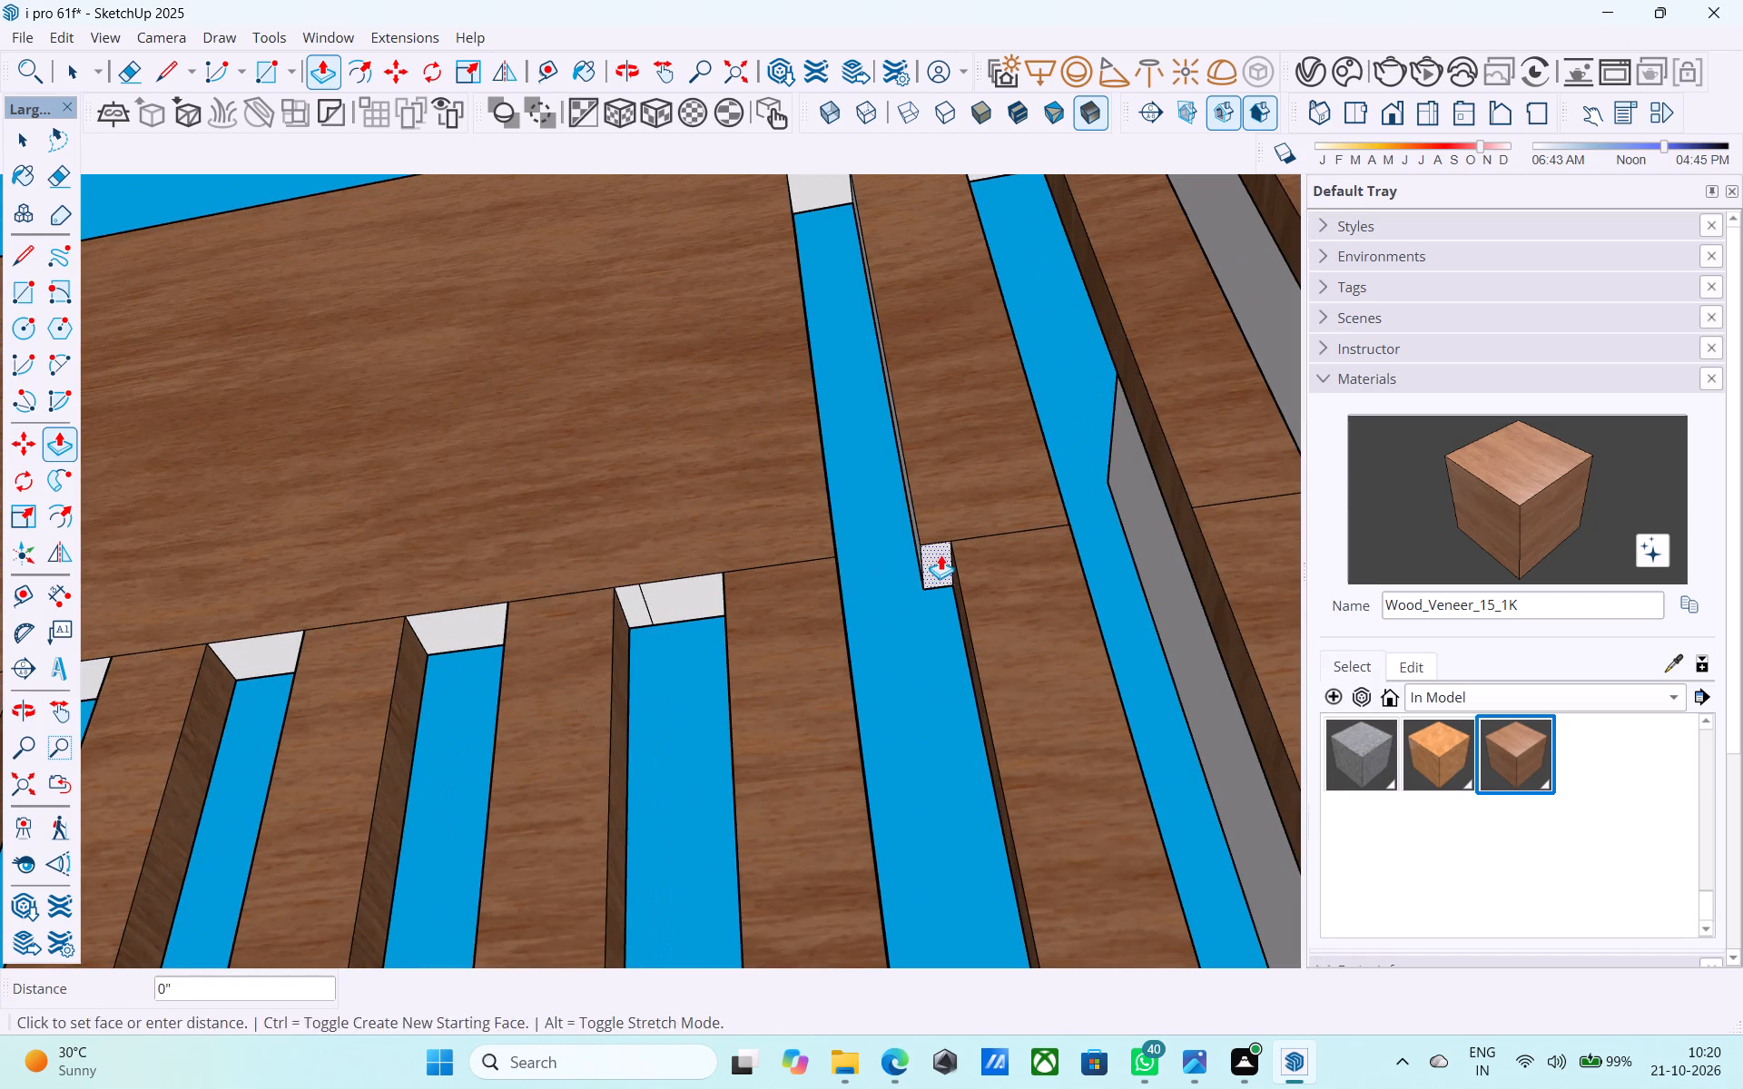
double_click(673, 585)
scroll(665, 588, "up", 4)
scroll(630, 598, "down", 4)
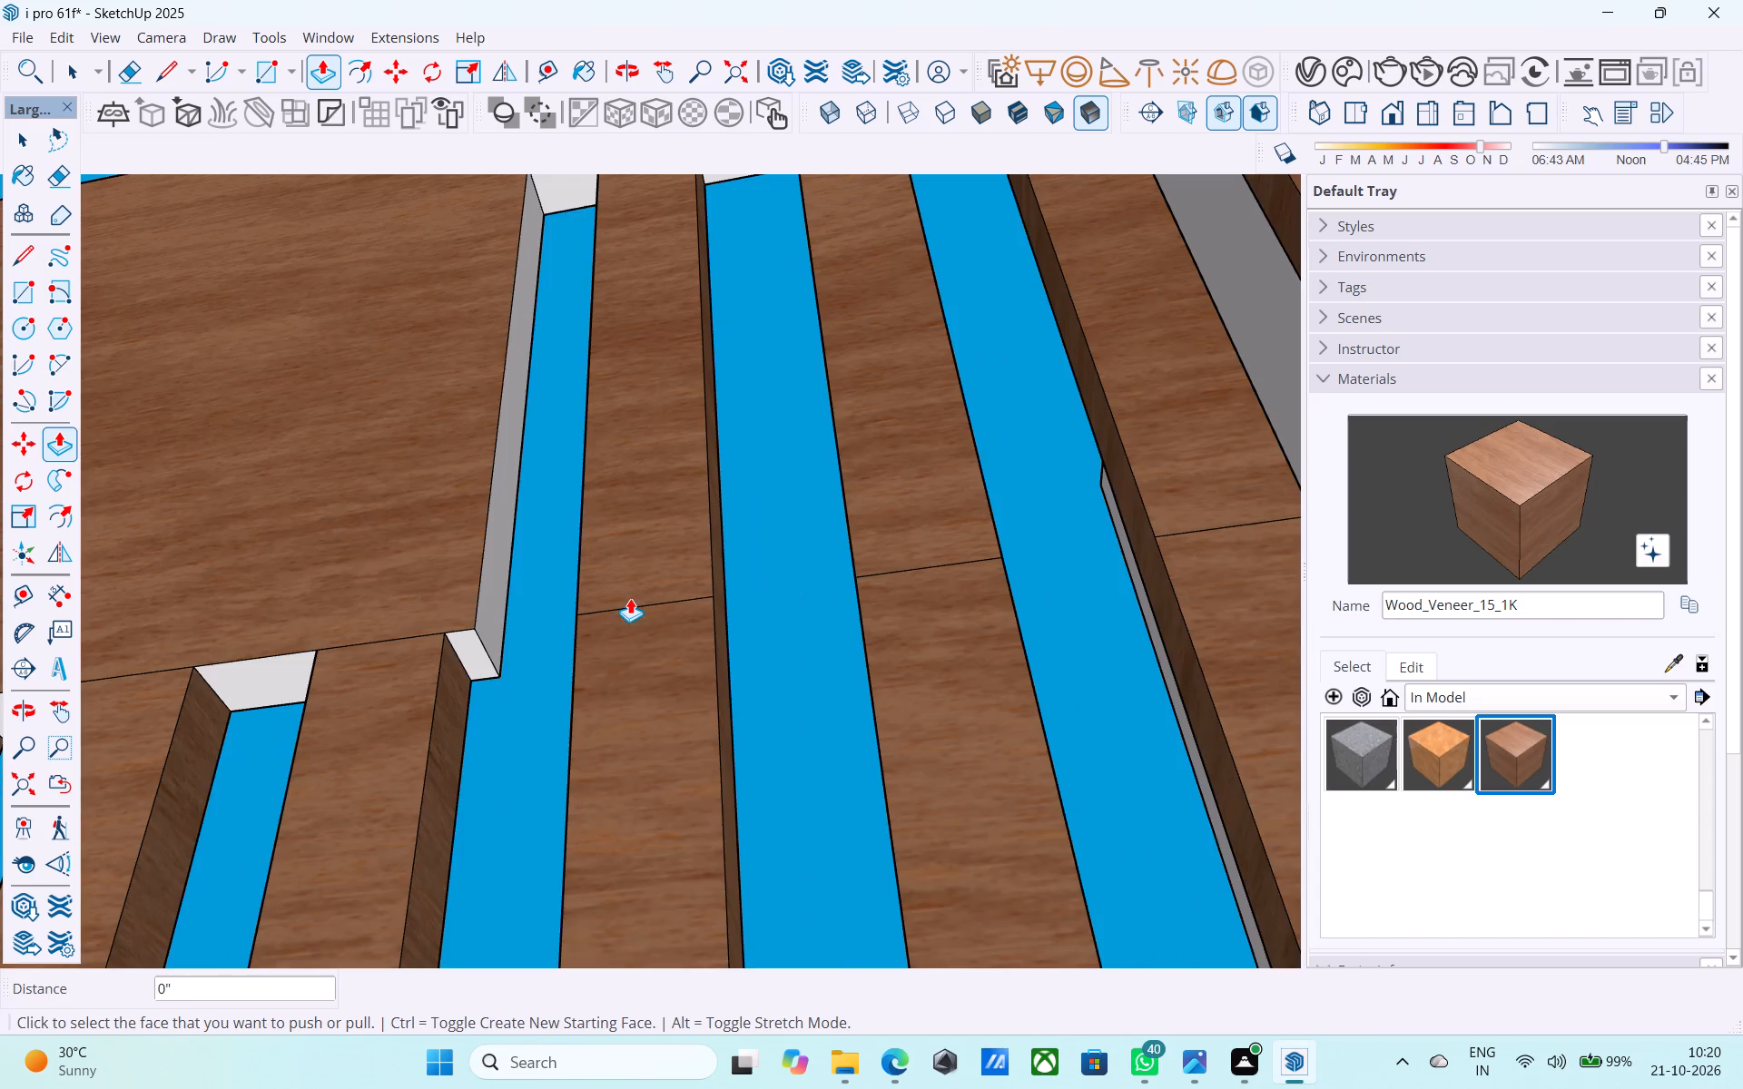
double_click(479, 645)
Repeat the 10" upward push on the next three undivided opening tops along the long railing.
scroll(852, 570, "down", 6)
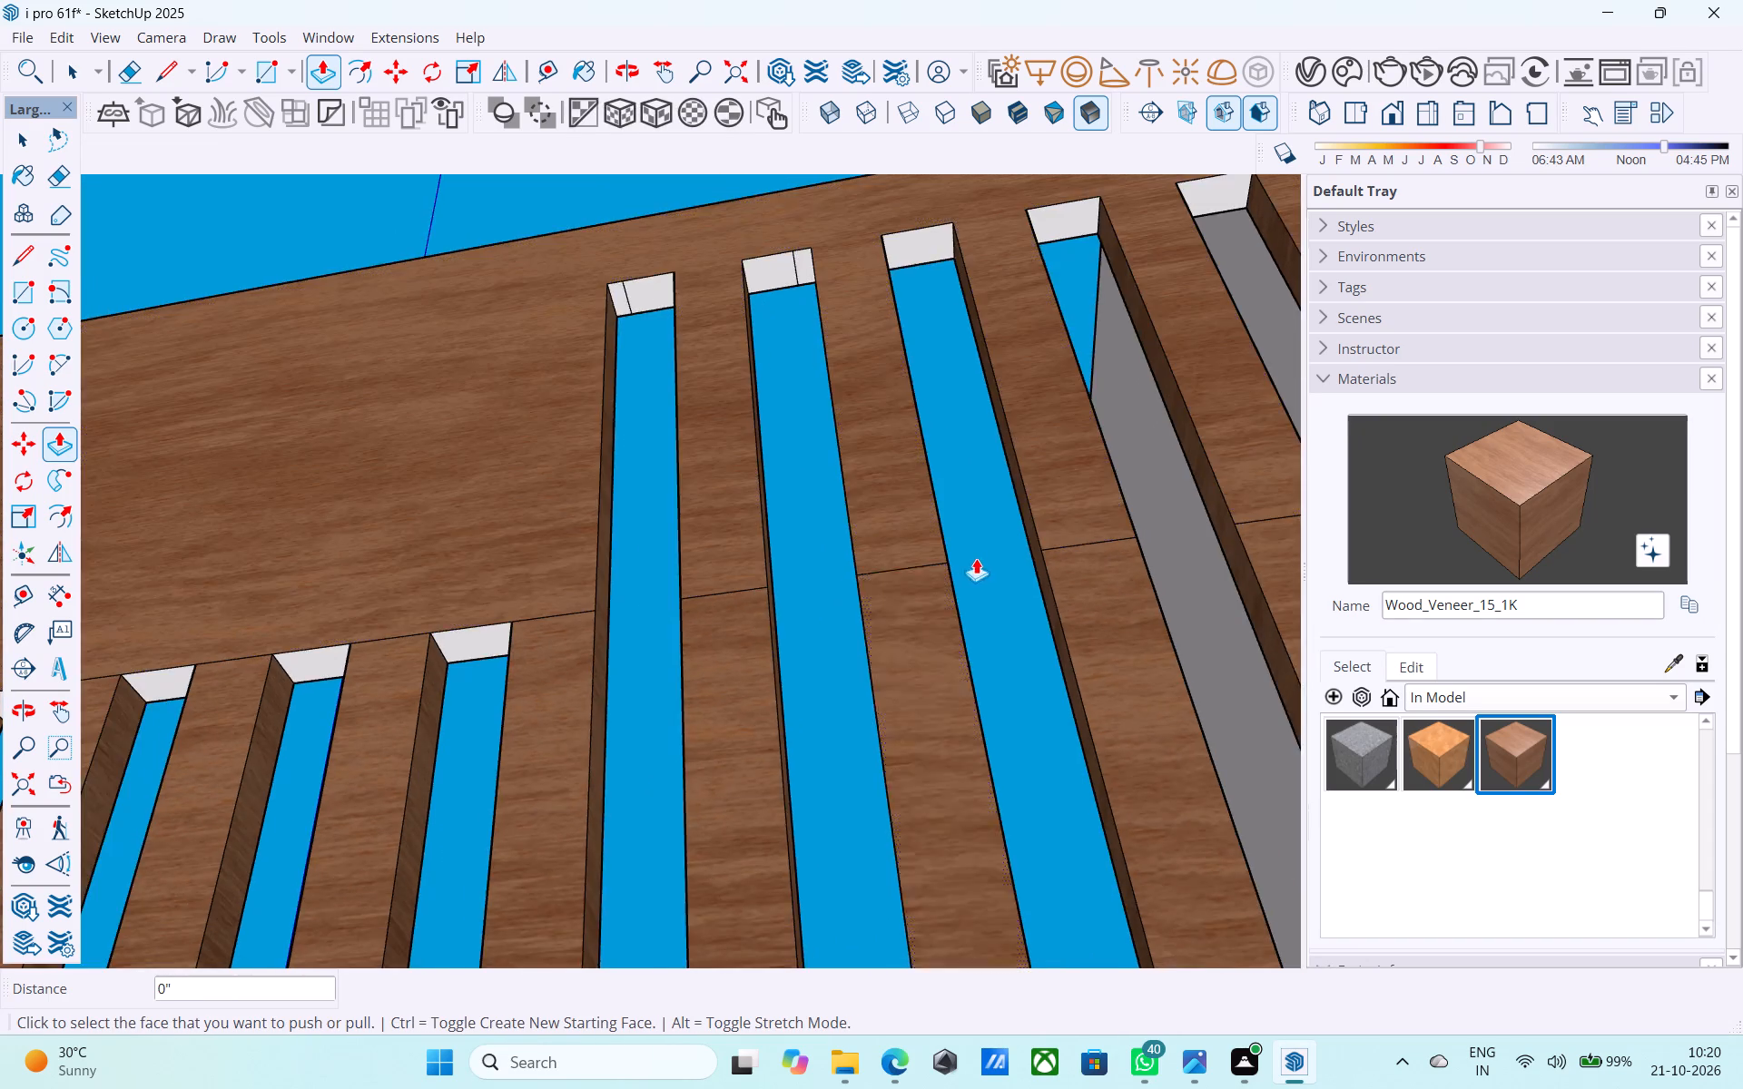
scroll(977, 558, "down", 4)
scroll(815, 585, "up", 6)
scroll(930, 563, "up", 4)
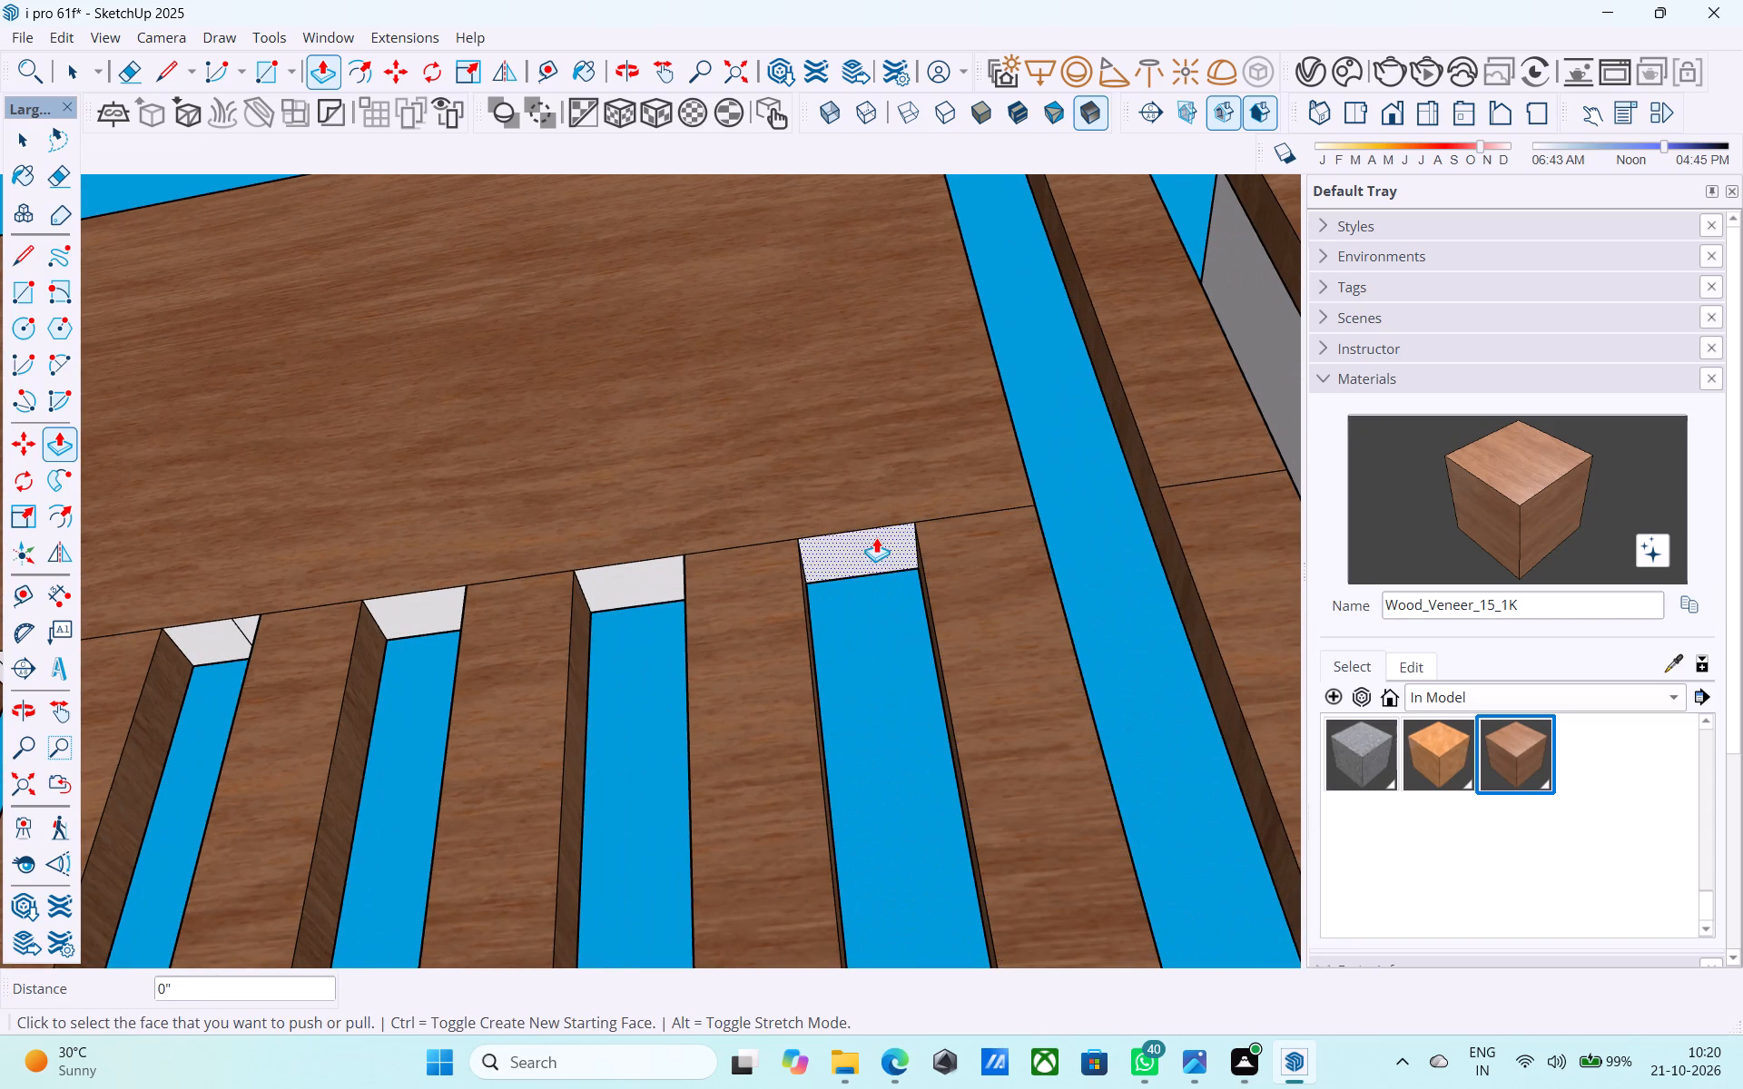
double_click(876, 537)
double_click(640, 577)
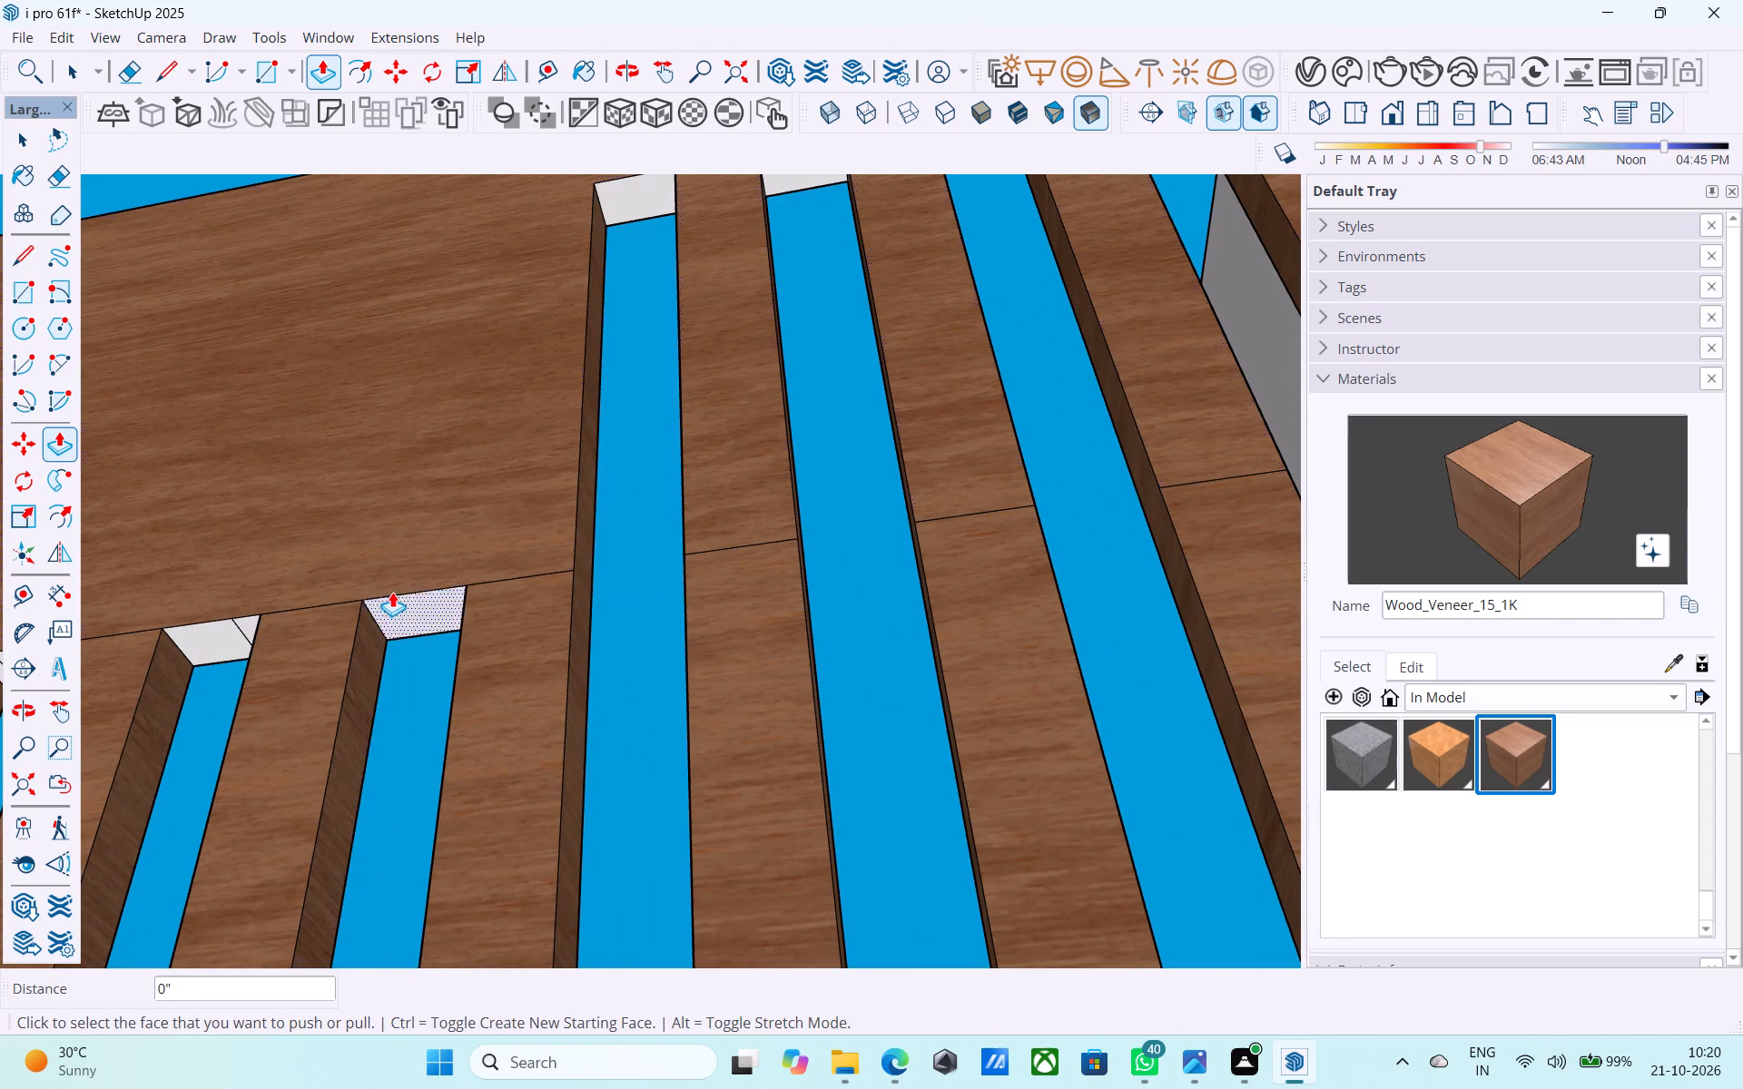
double_click(402, 600)
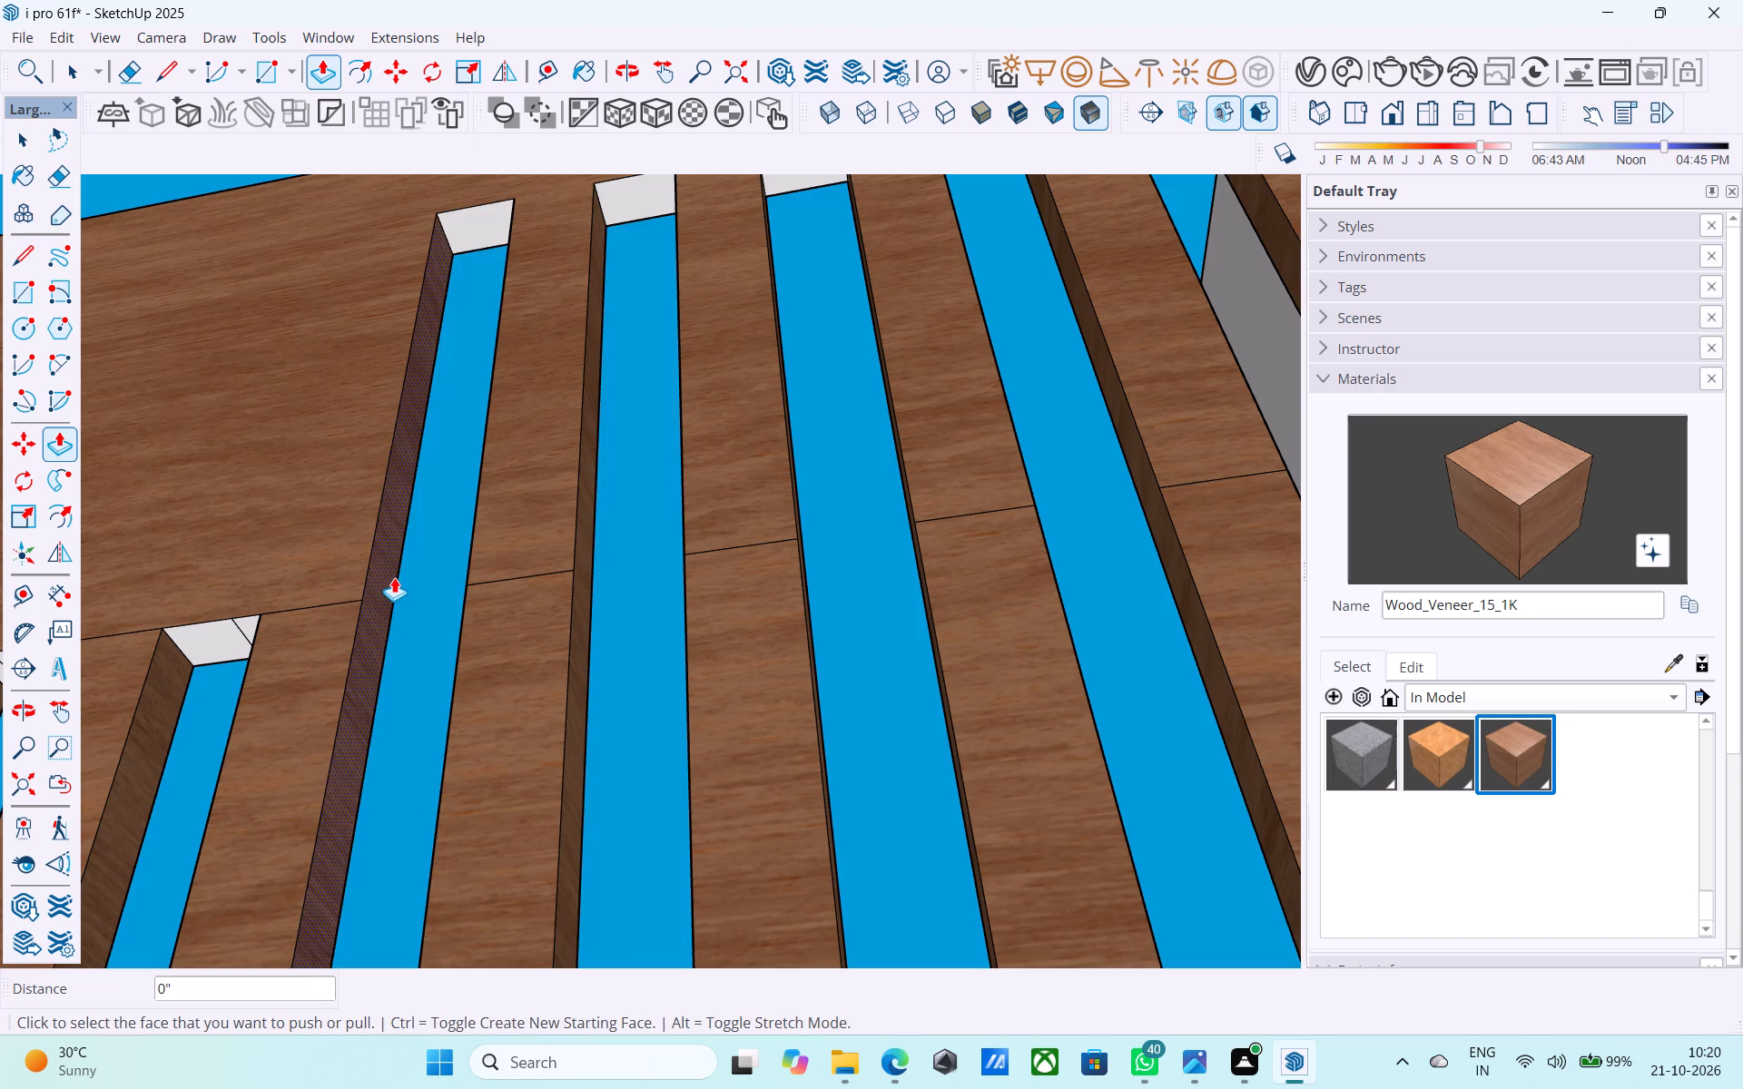
Examine the partly extended slatted railing in the context of the whole front facade.
scroll(586, 564, "down", 5)
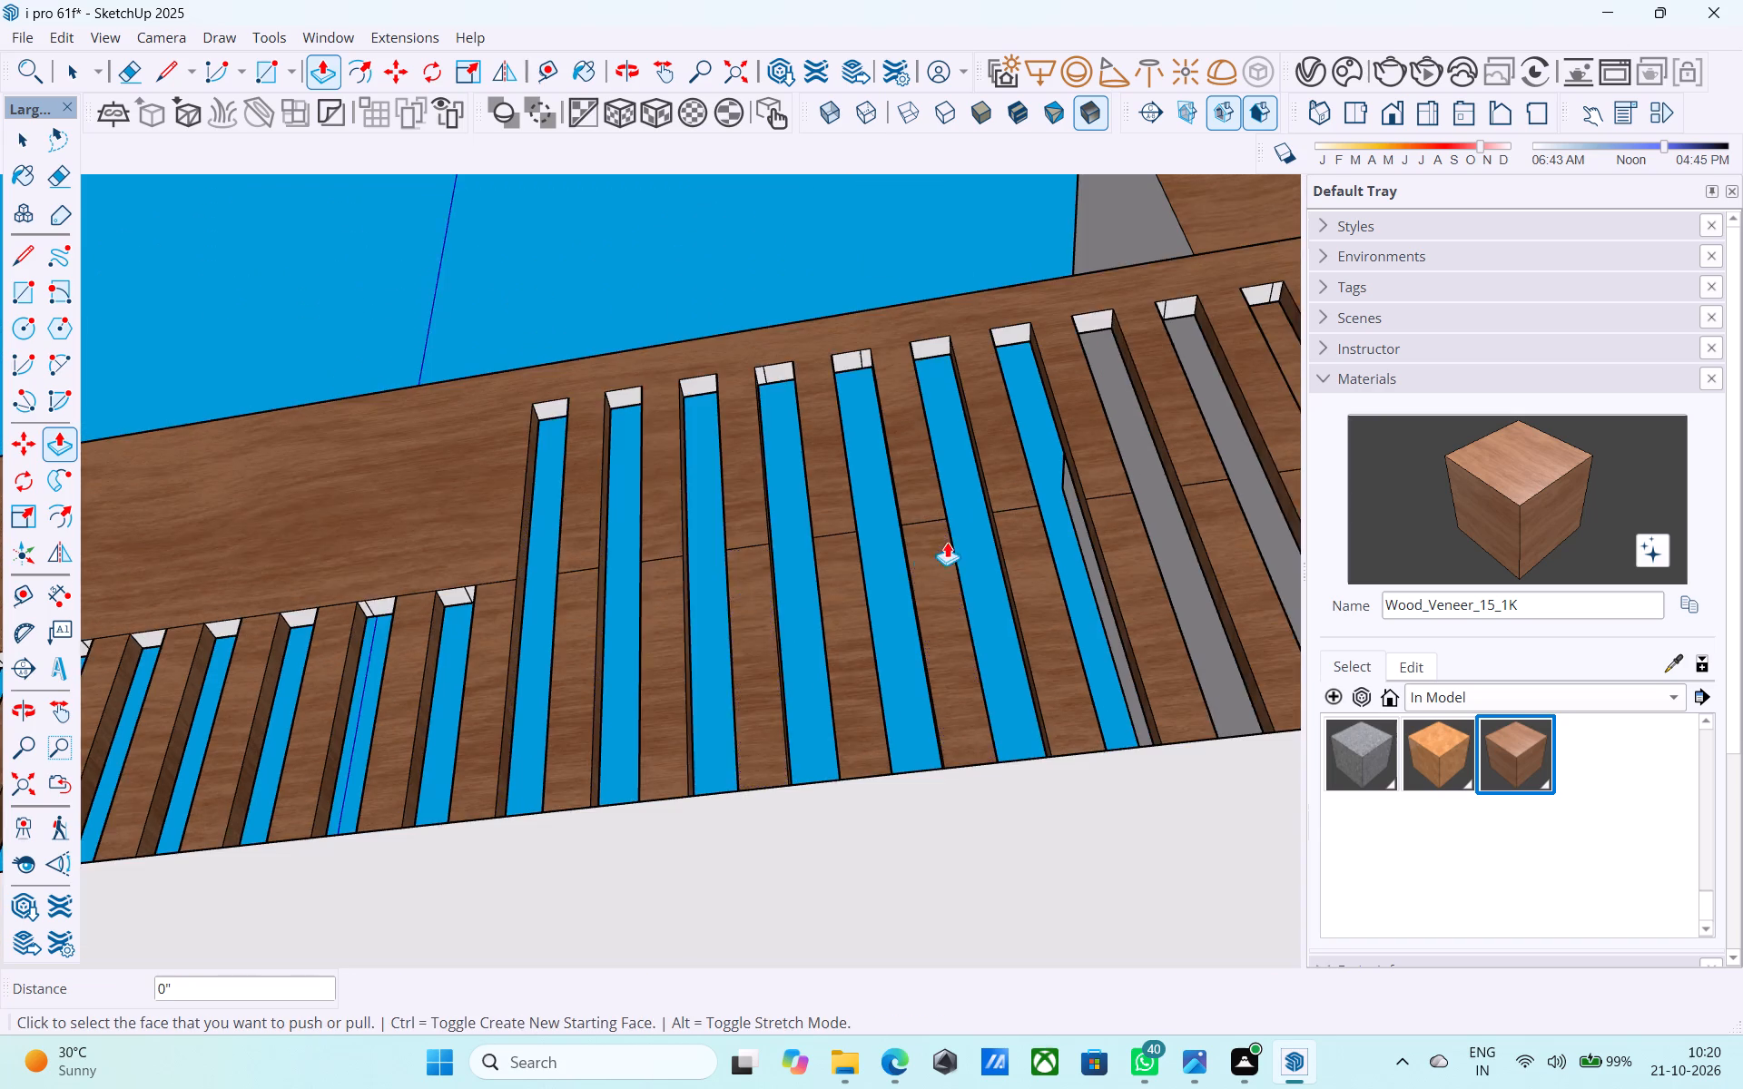
scroll(947, 542, "down", 2)
scroll(1236, 495, "down", 5)
scroll(1123, 529, "down", 10)
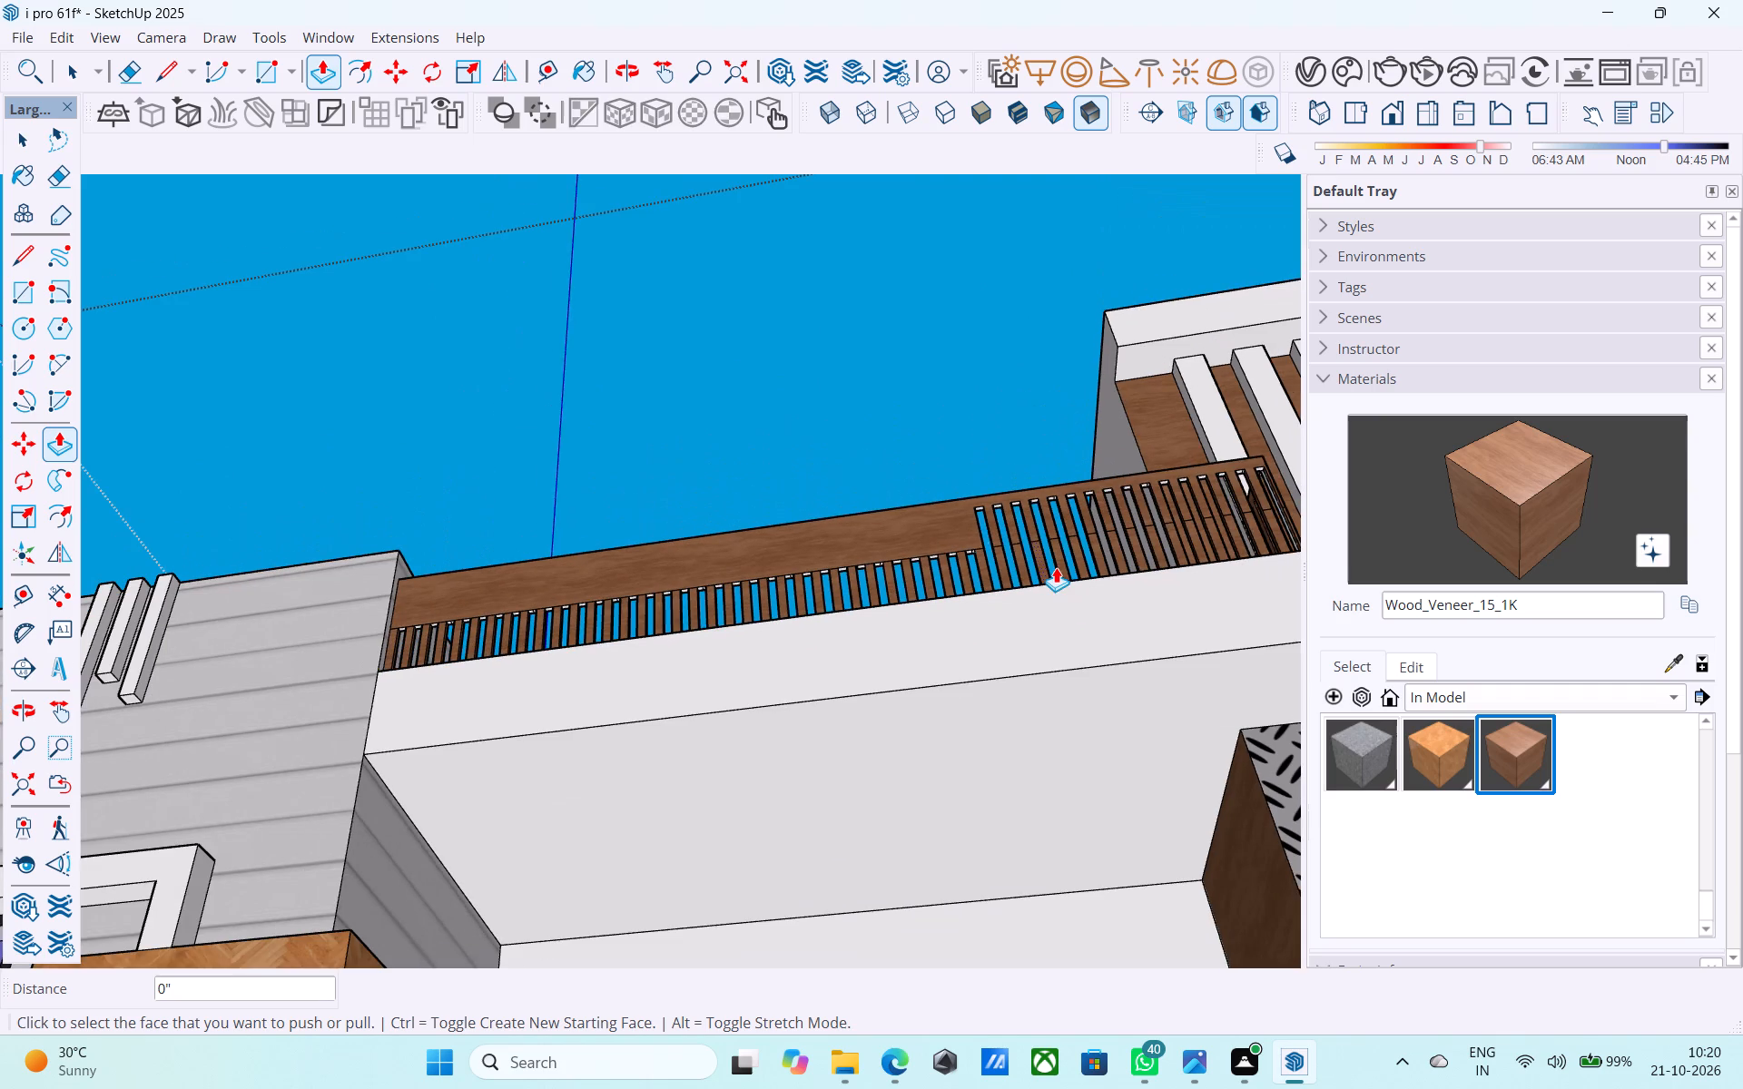
middle_click_drag(909, 500, 771, 796)
scroll(756, 515, "down", 3)
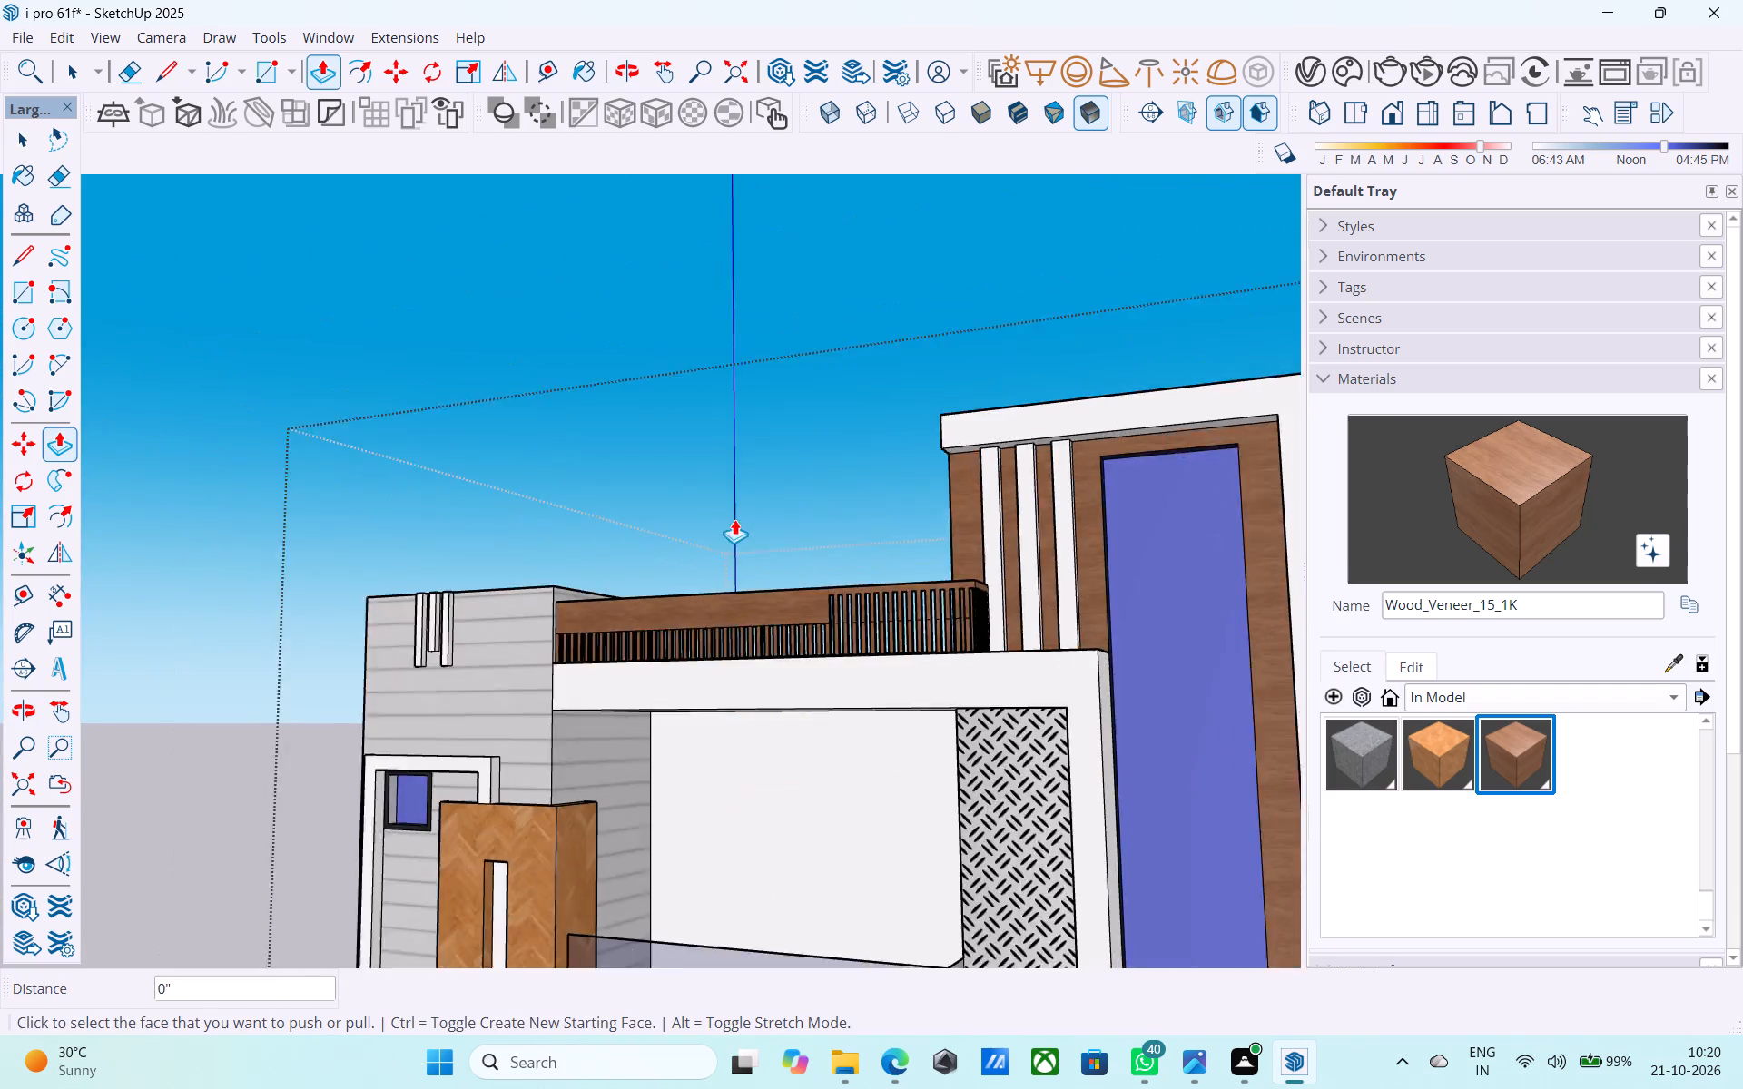
scroll(734, 519, "down", 6)
middle_click_drag(778, 626, 822, 722)
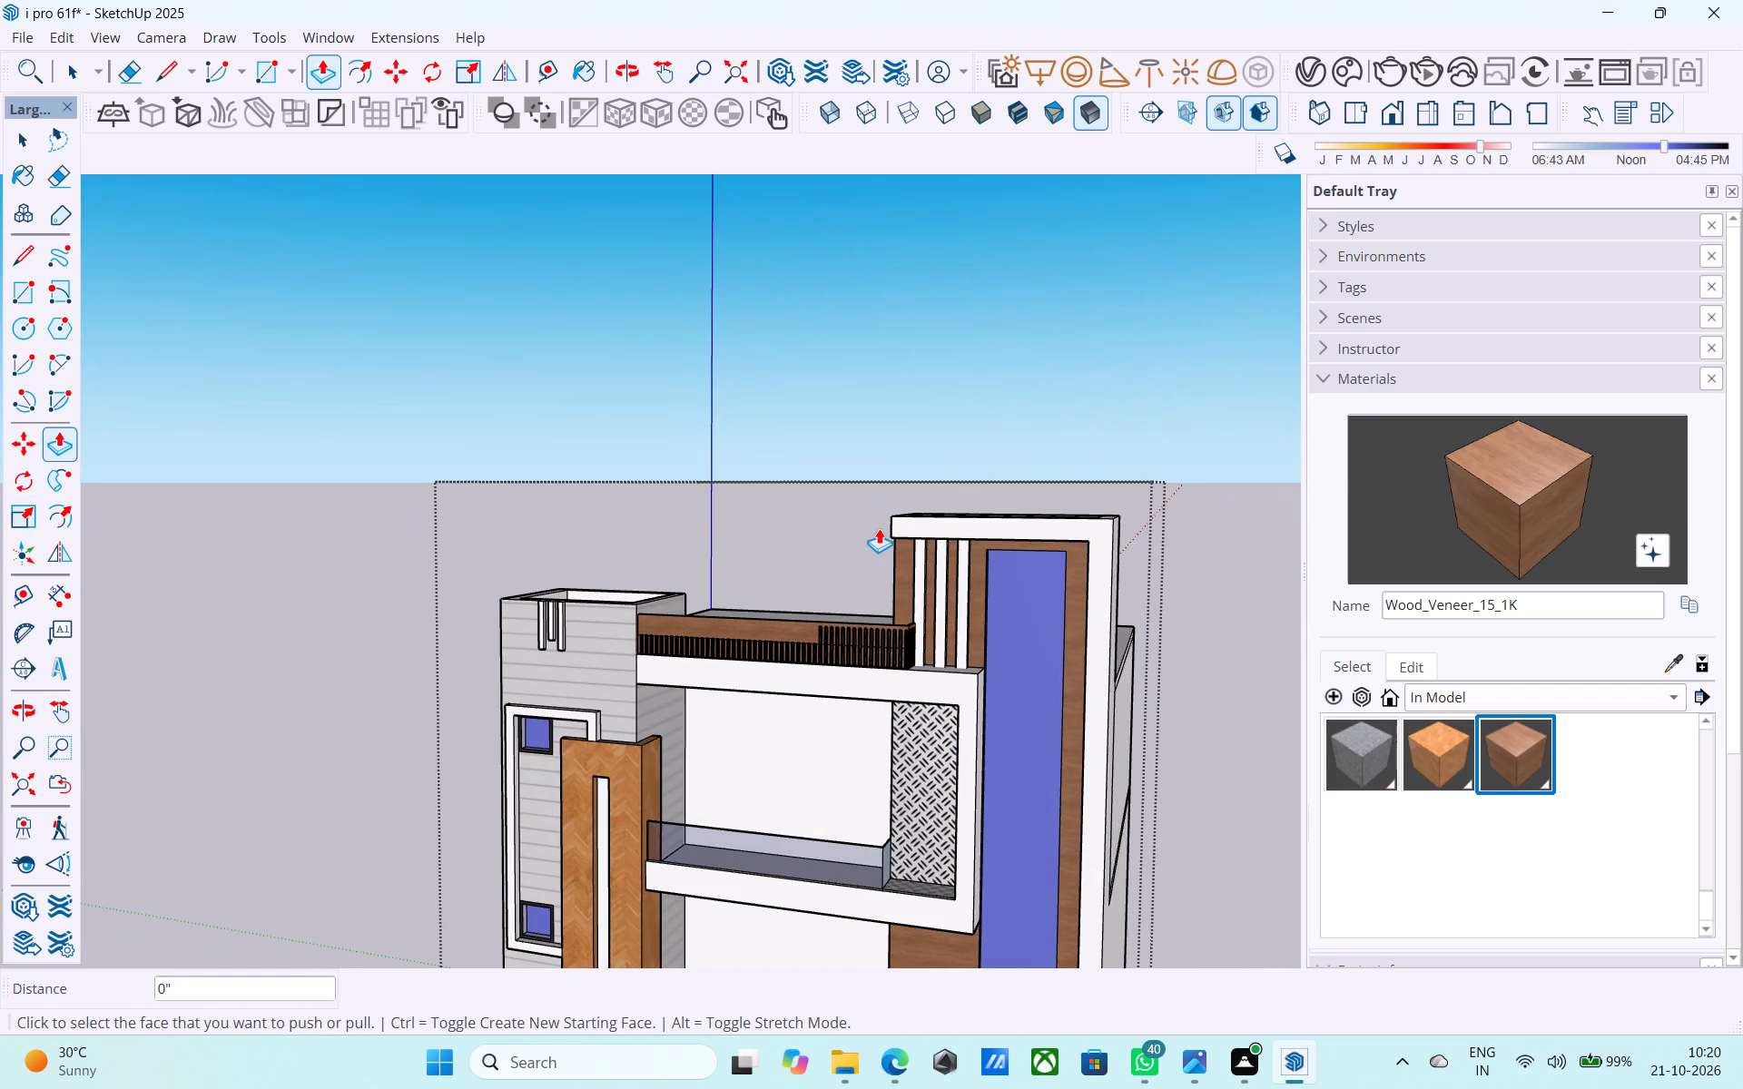
middle_click_drag(879, 528, 903, 496)
Push both parts of the split top faces of the next two short openings beside the extended ones upward 10".
scroll(906, 512, "up", 5)
scroll(999, 370, "up", 9)
scroll(983, 409, "down", 2)
middle_click_drag(982, 414, 1014, 228)
scroll(931, 536, "up", 5)
middle_click_drag(922, 582, 931, 497)
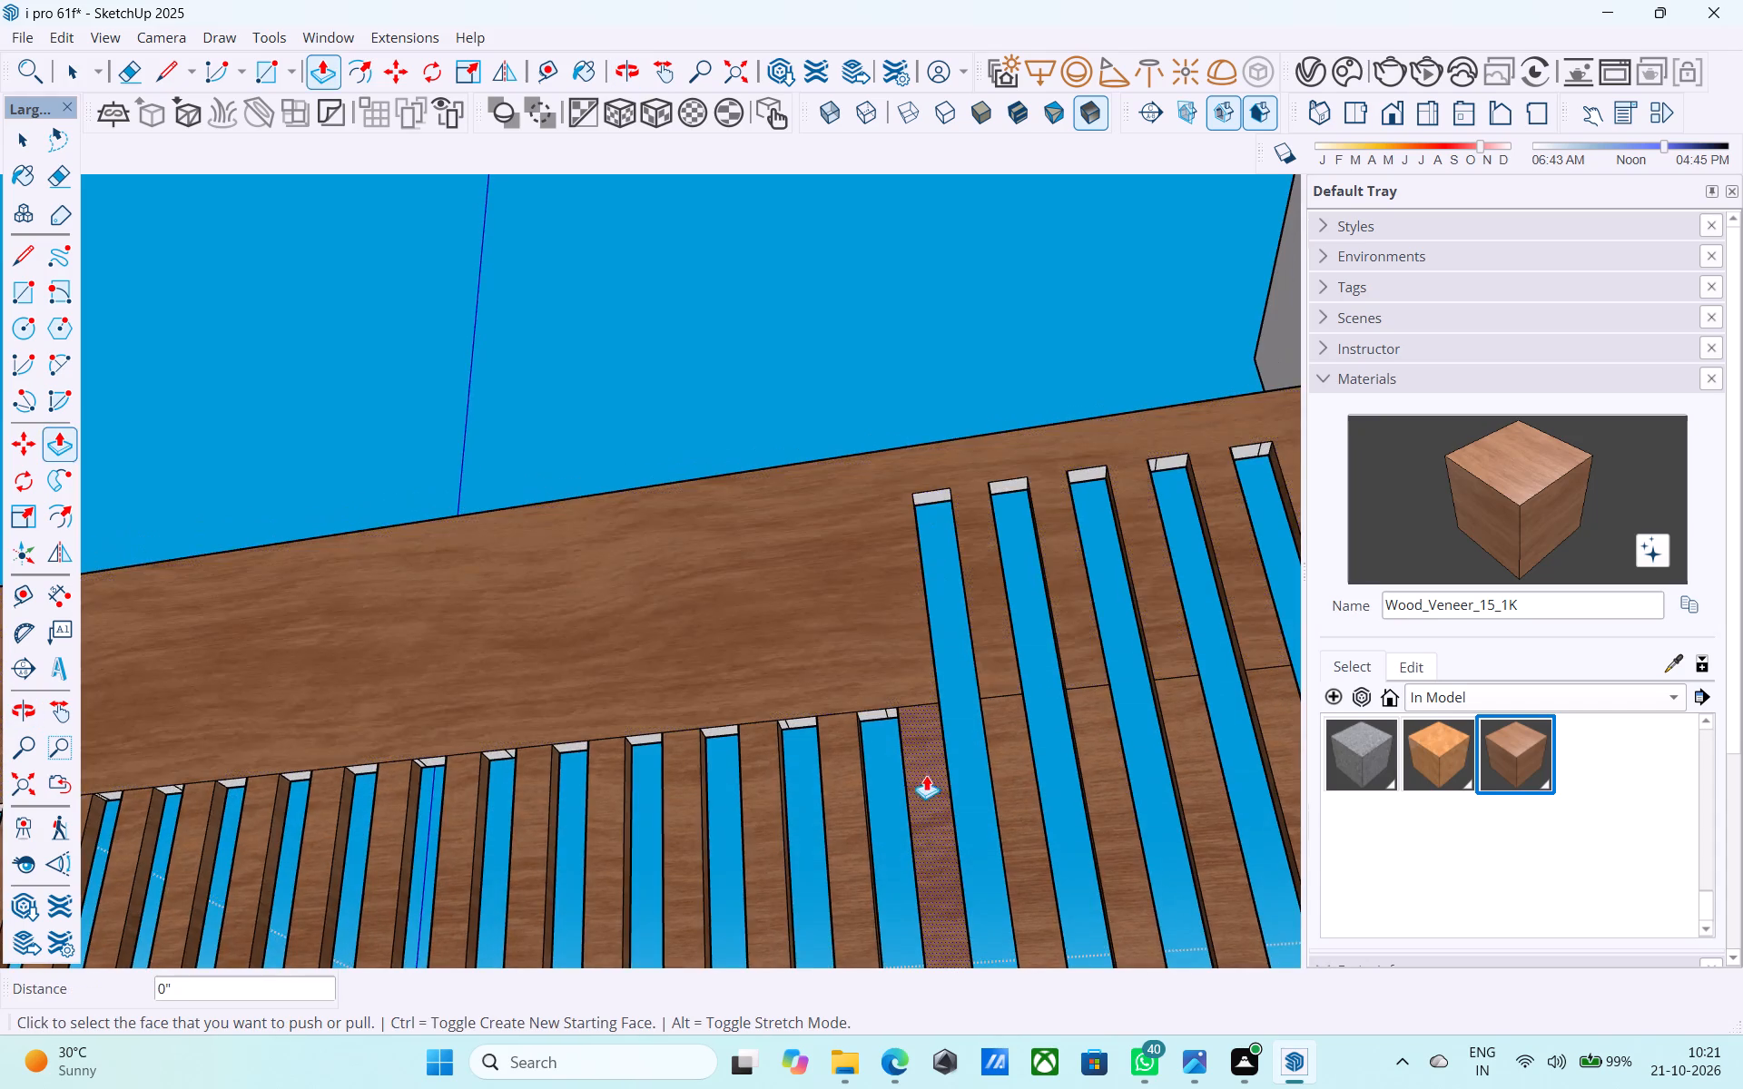
scroll(915, 773, "up", 4)
double_click(859, 629)
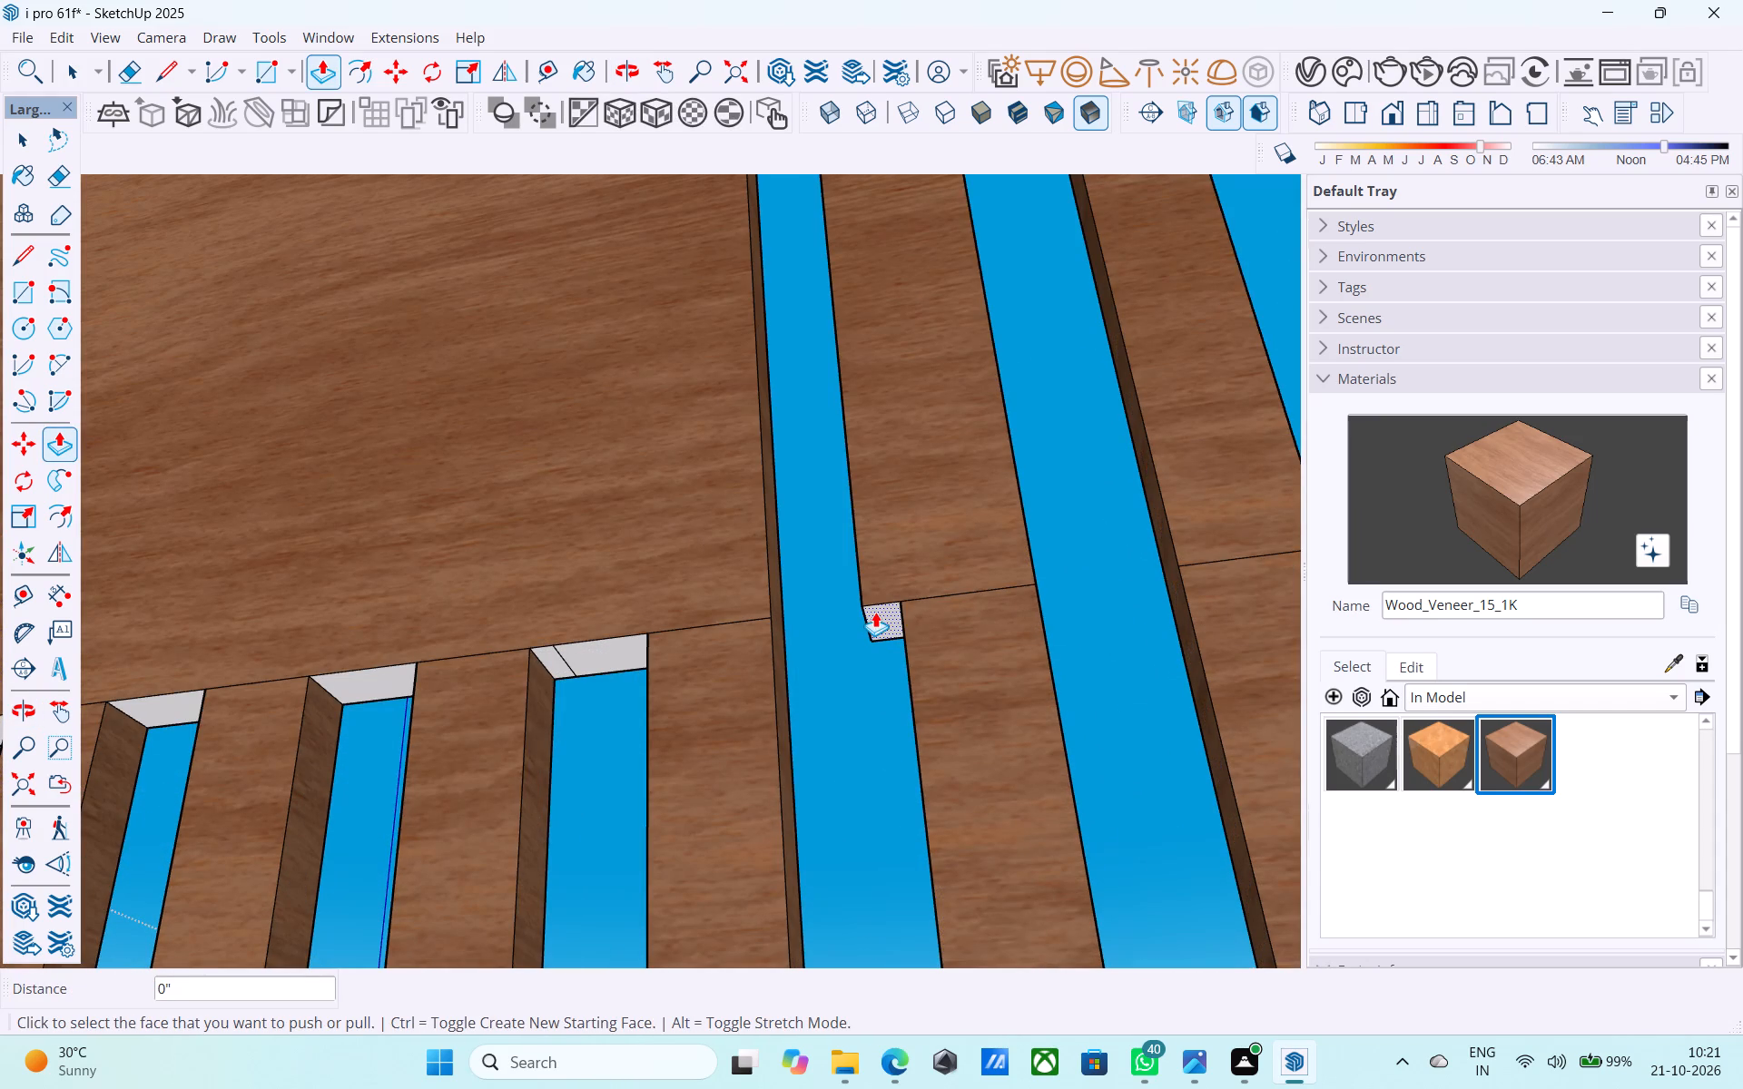
double_click(875, 612)
double_click(608, 652)
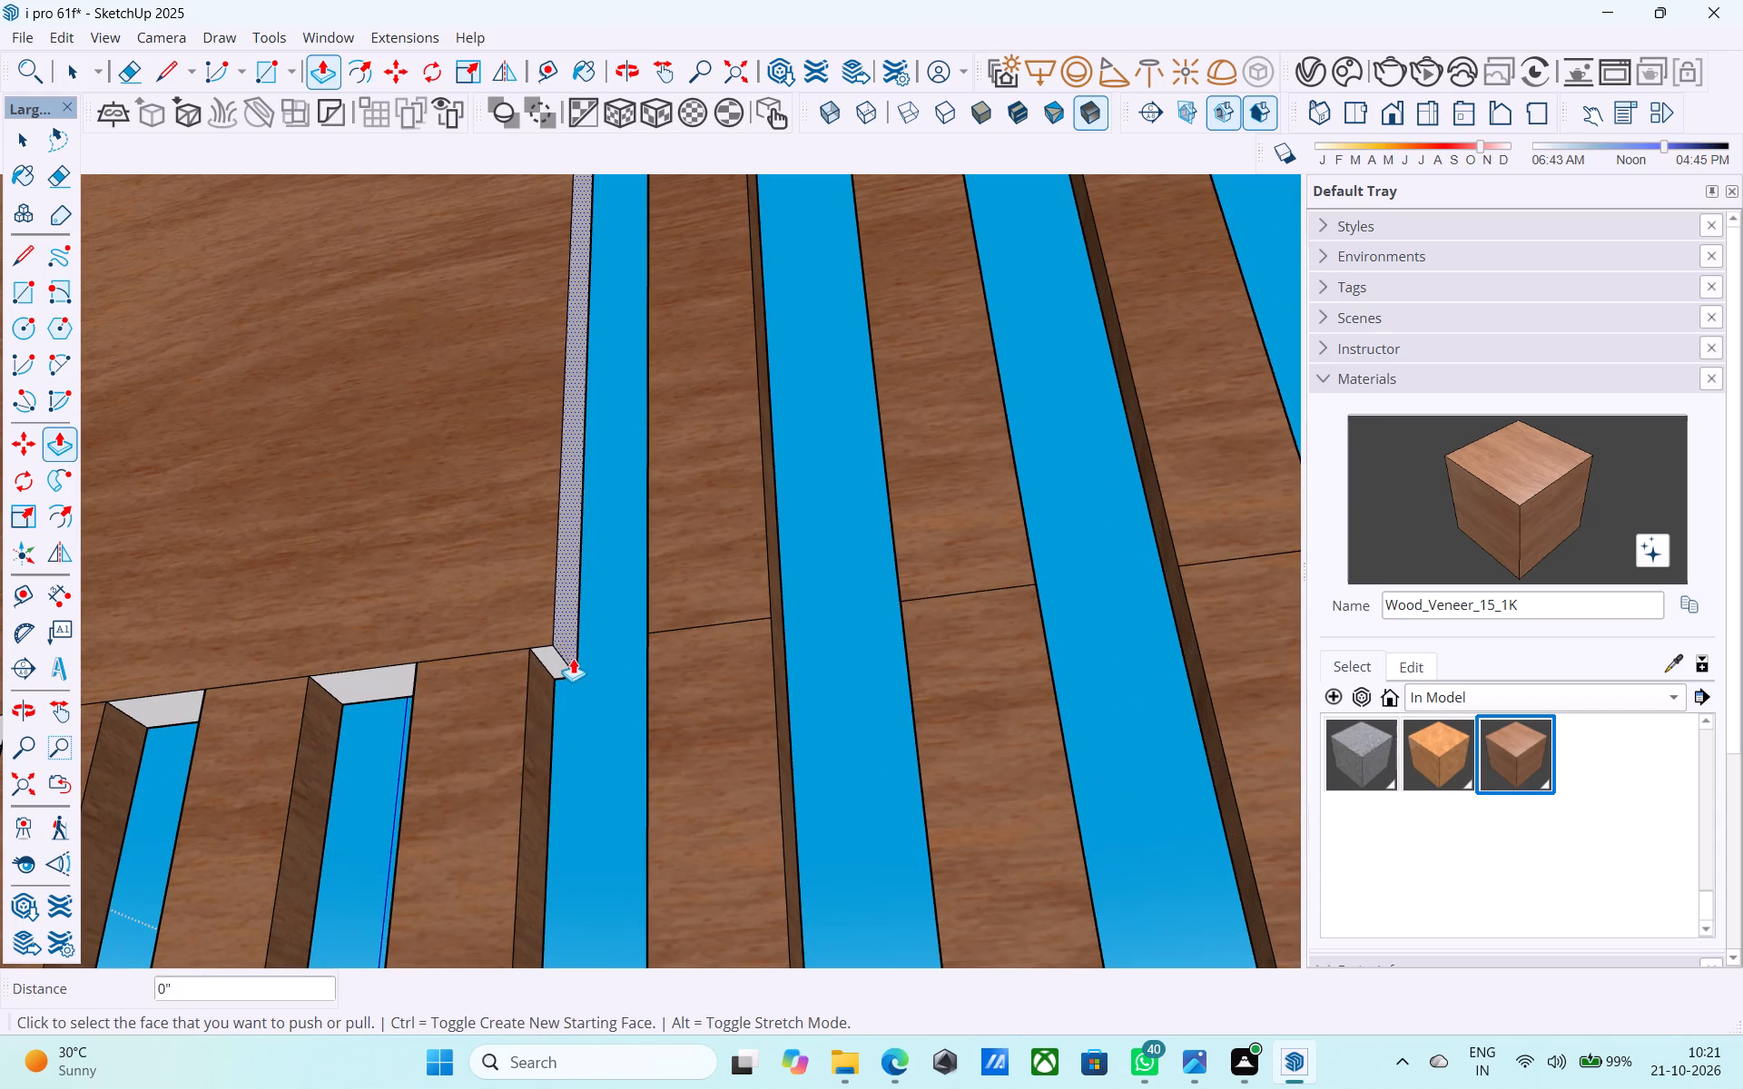
double_click(551, 652)
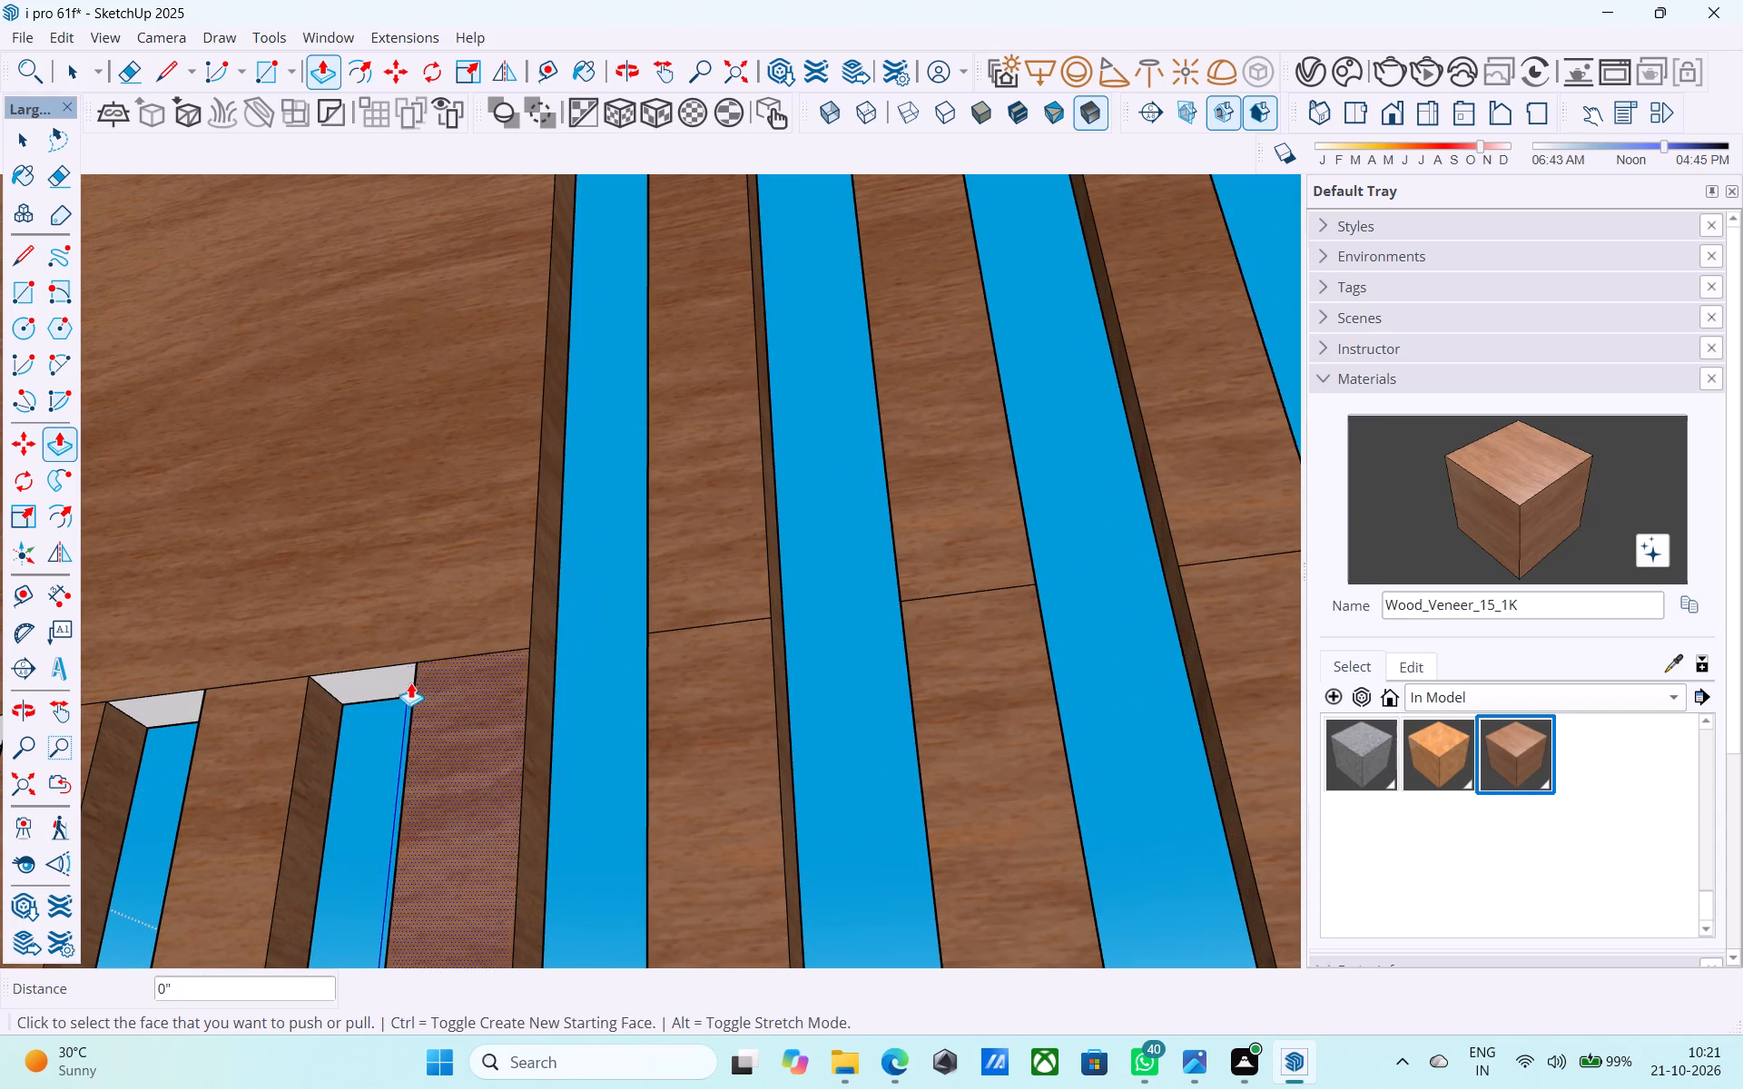
Repeat the 10" upward push on the top faces of the following two openings in the long railing.
double_click(393, 681)
middle_click_drag(393, 680, 624, 693)
scroll(808, 674, "down", 6)
scroll(699, 688, "up", 3)
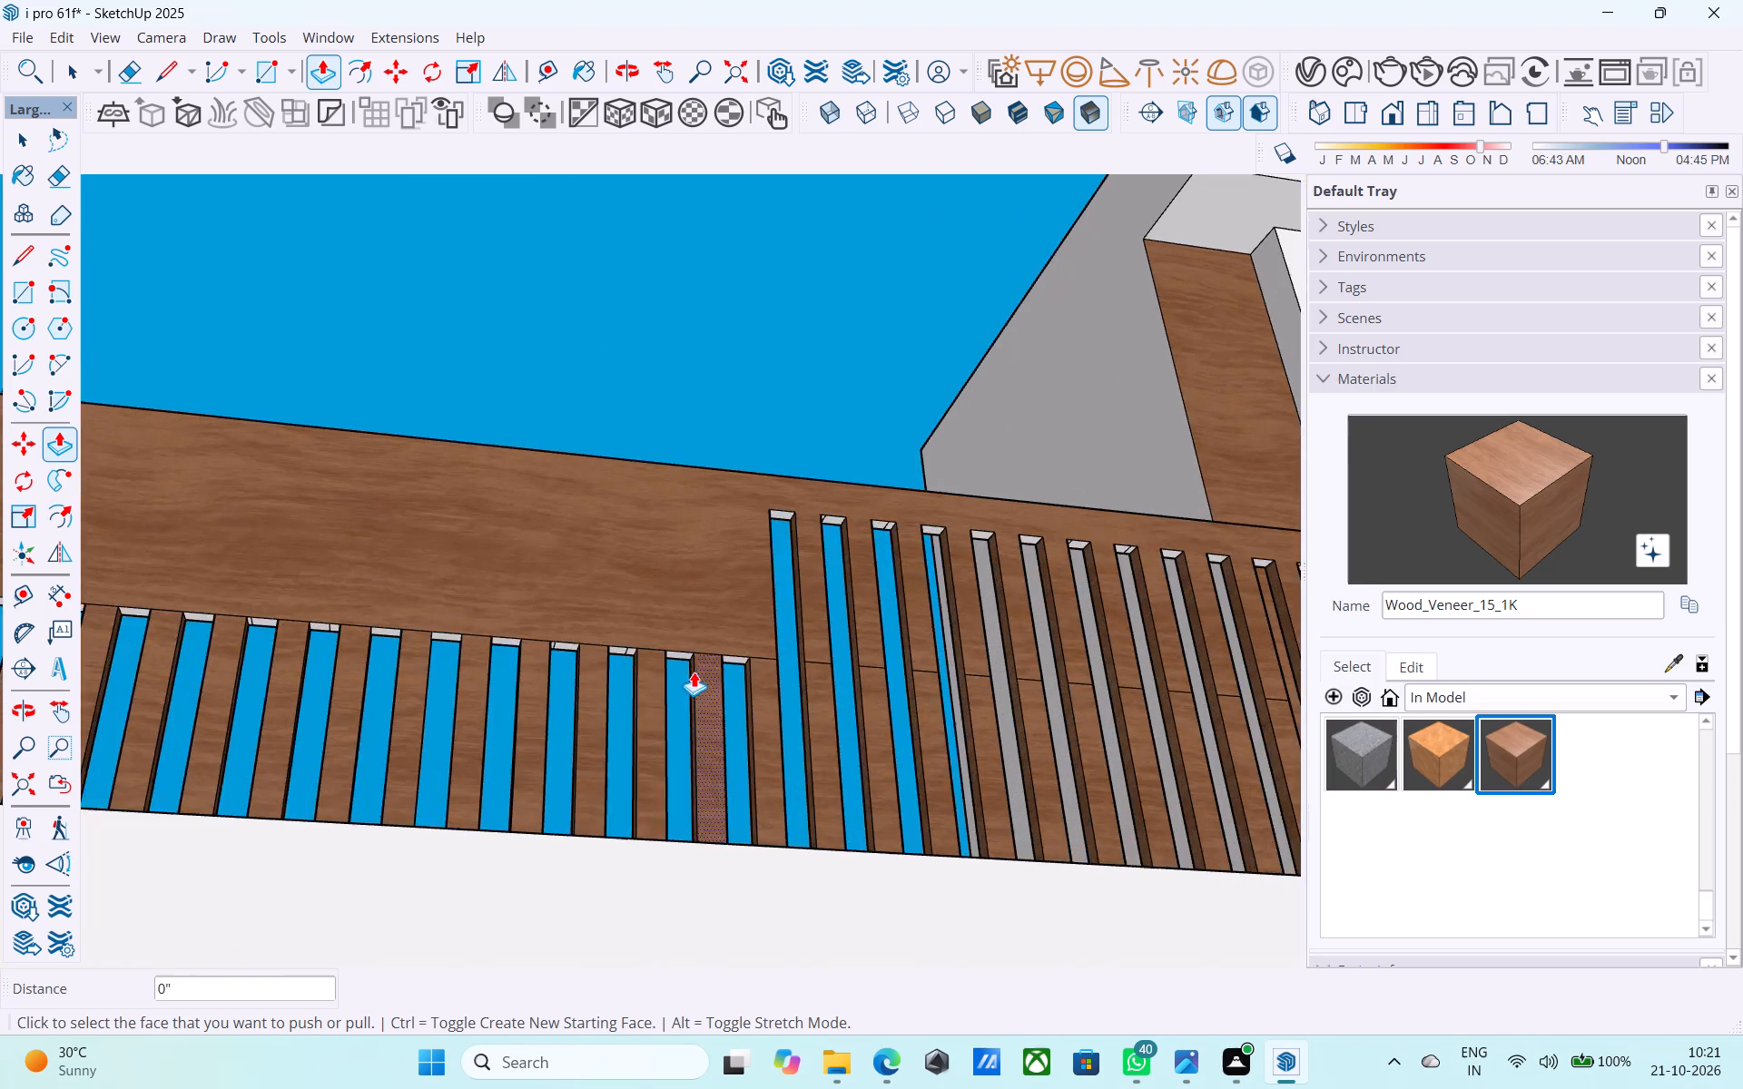
scroll(694, 672, "up", 13)
double_click(767, 655)
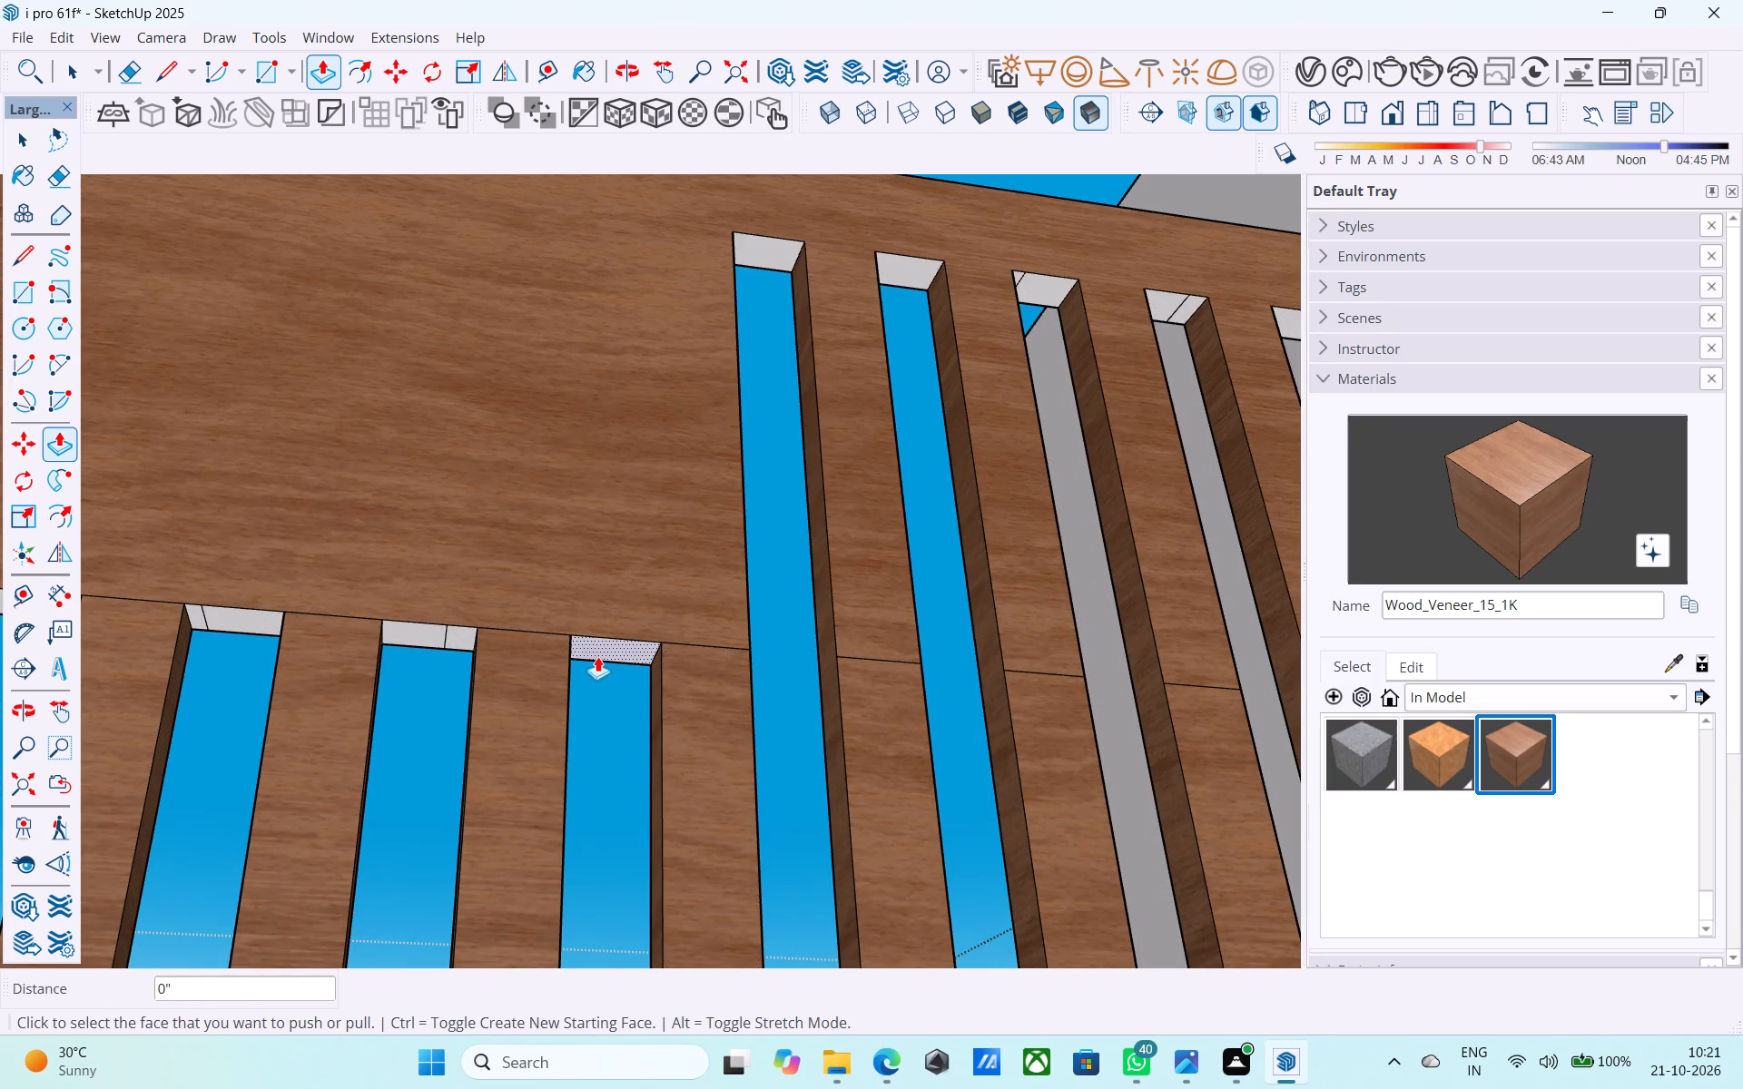
Push the tops of the next three short openings in the long railing upward 10", including both parts of the two split tops.
double_click(597, 651)
scroll(439, 649, "up", 8)
double_click(436, 632)
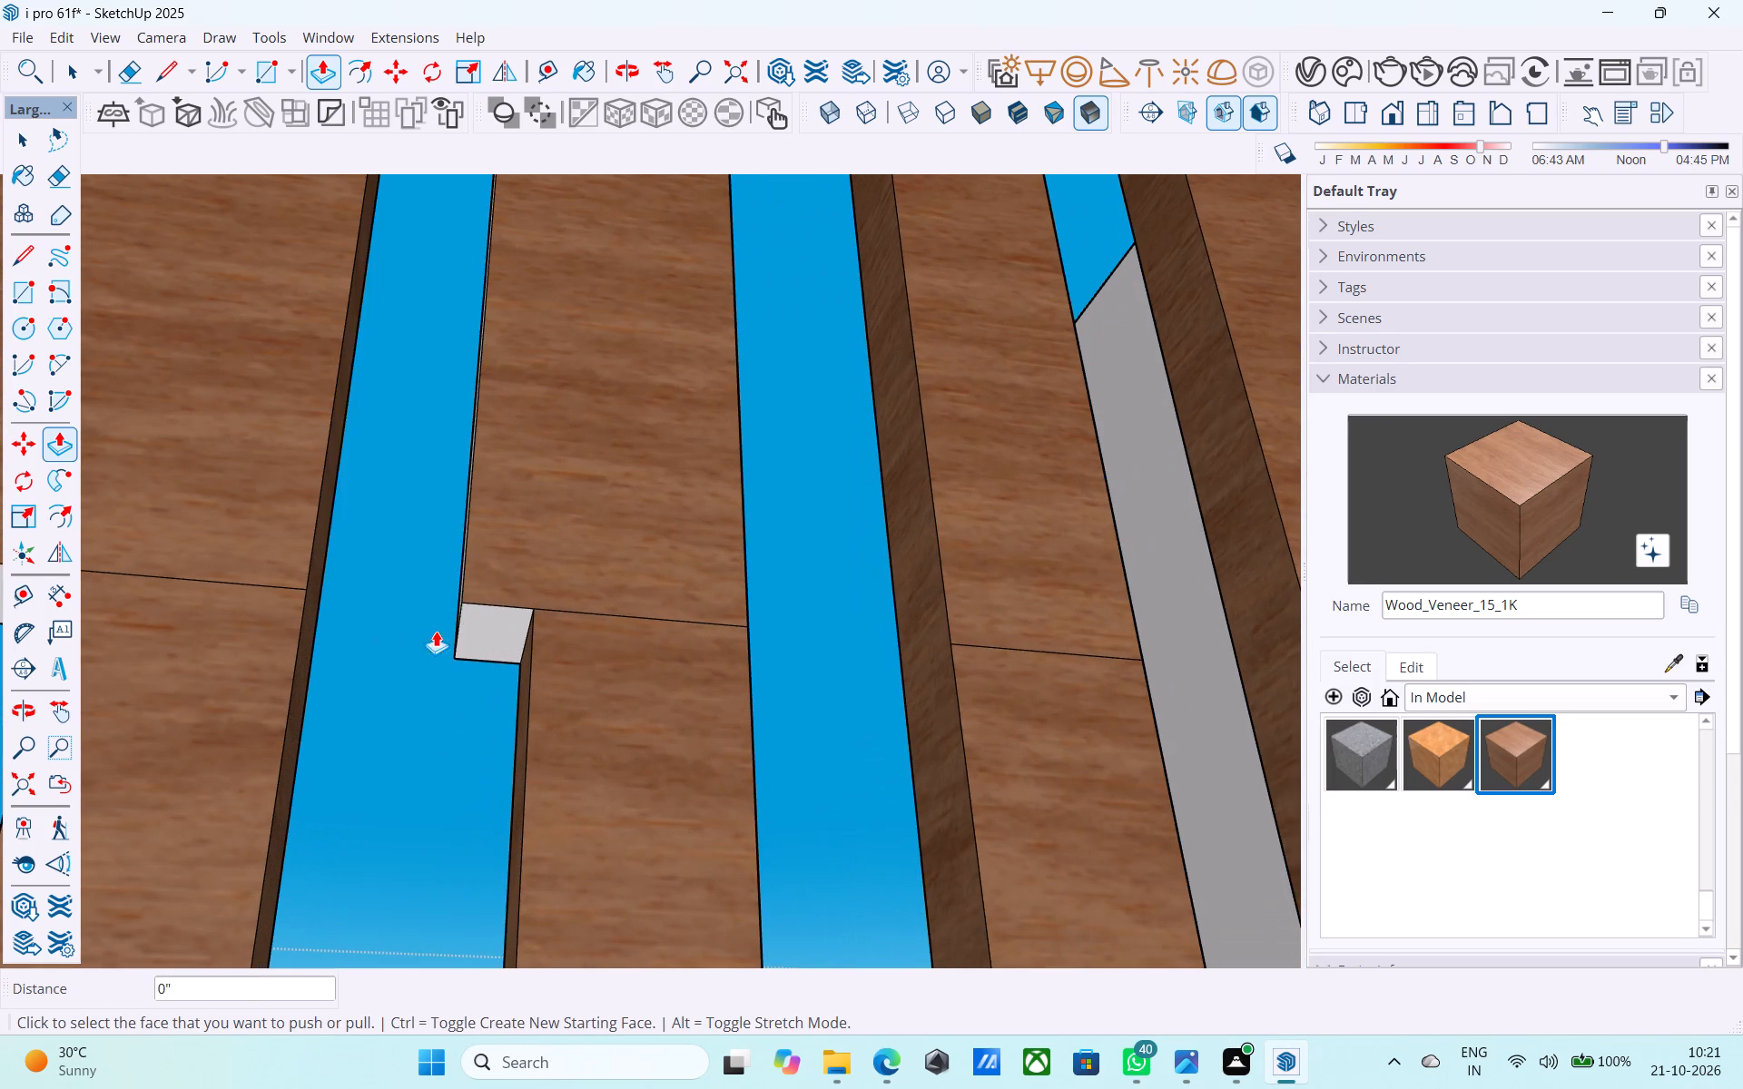
double_click(468, 621)
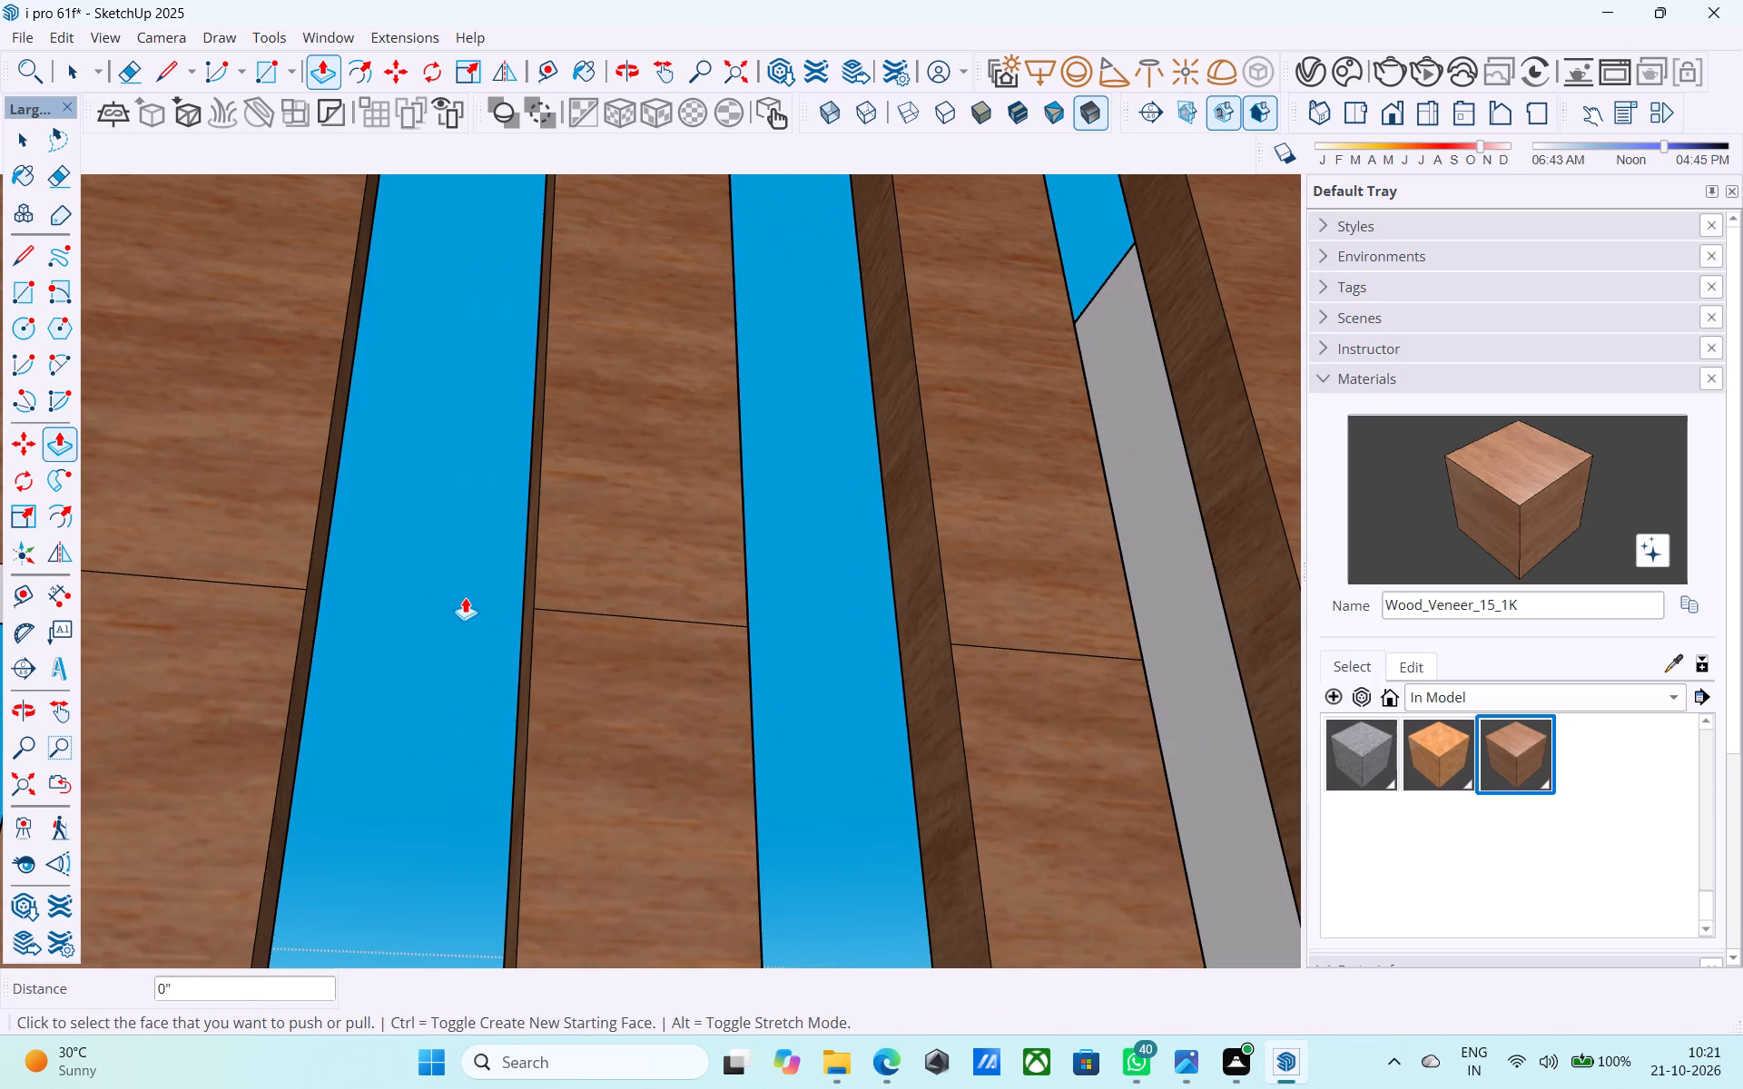
scroll(665, 537, "down", 4)
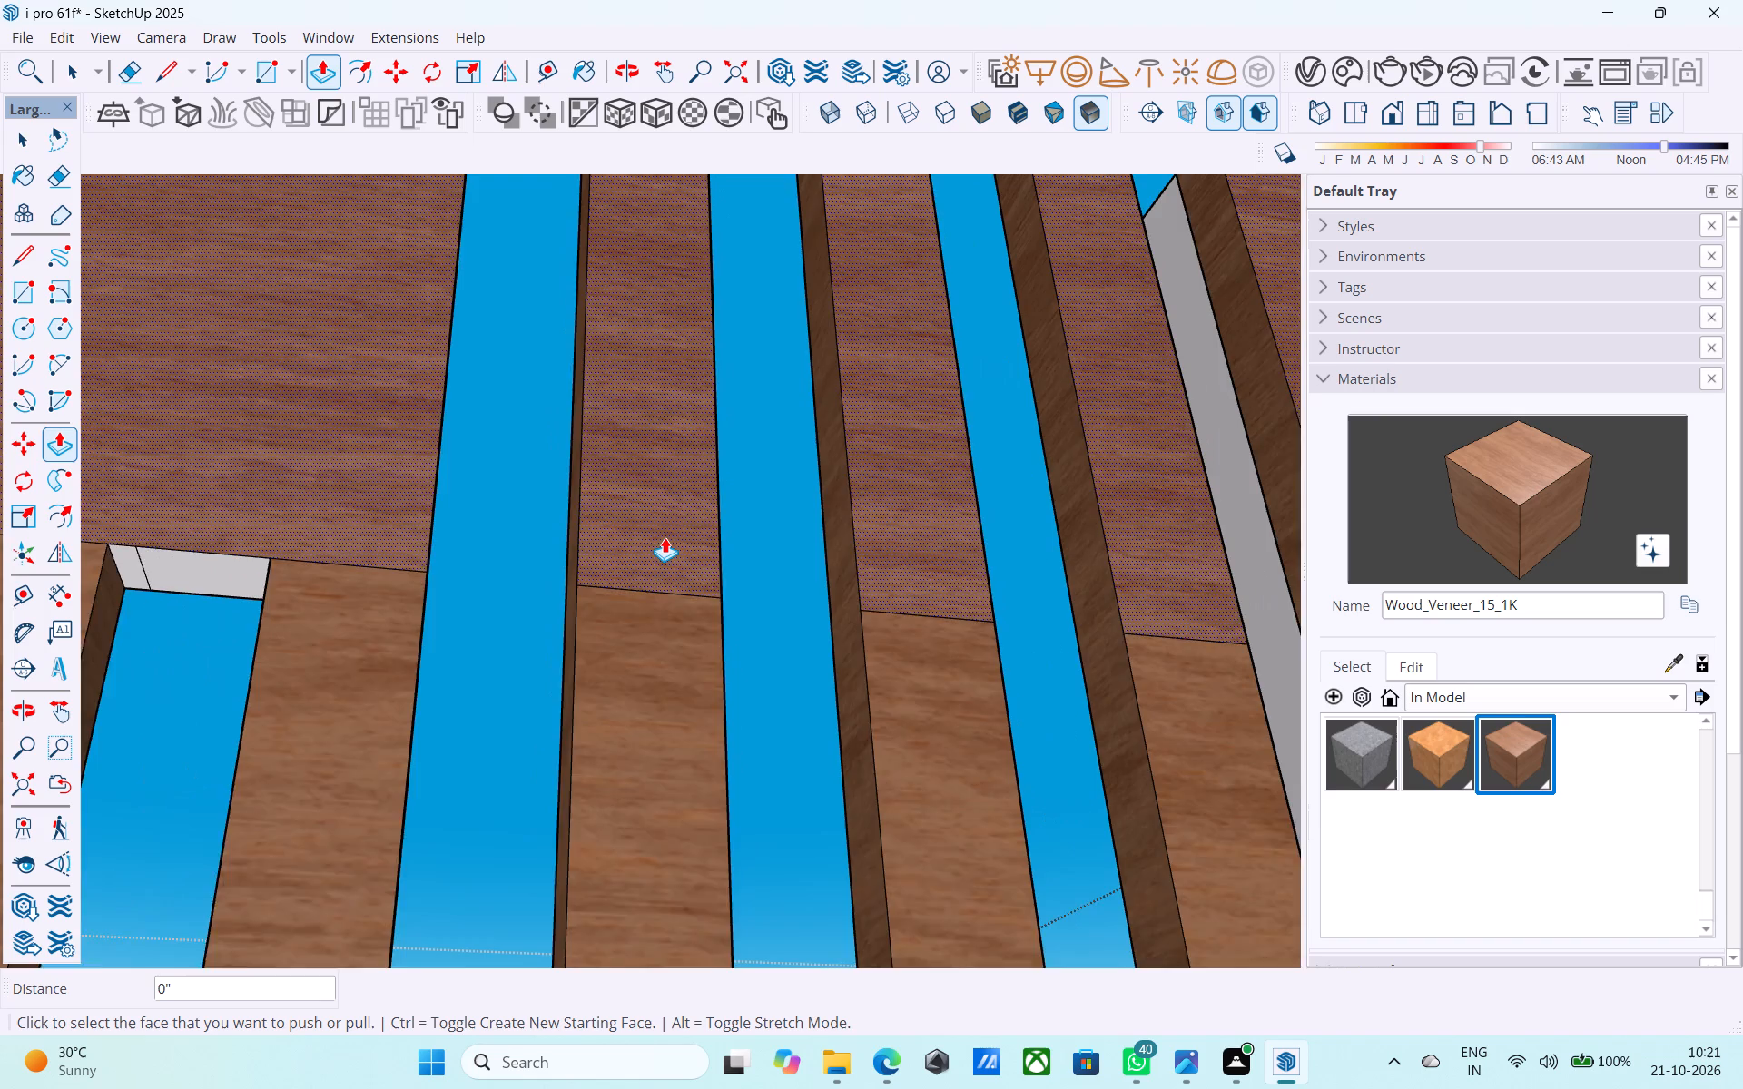
scroll(665, 537, "down", 6)
scroll(360, 537, "up", 13)
double_click(393, 594)
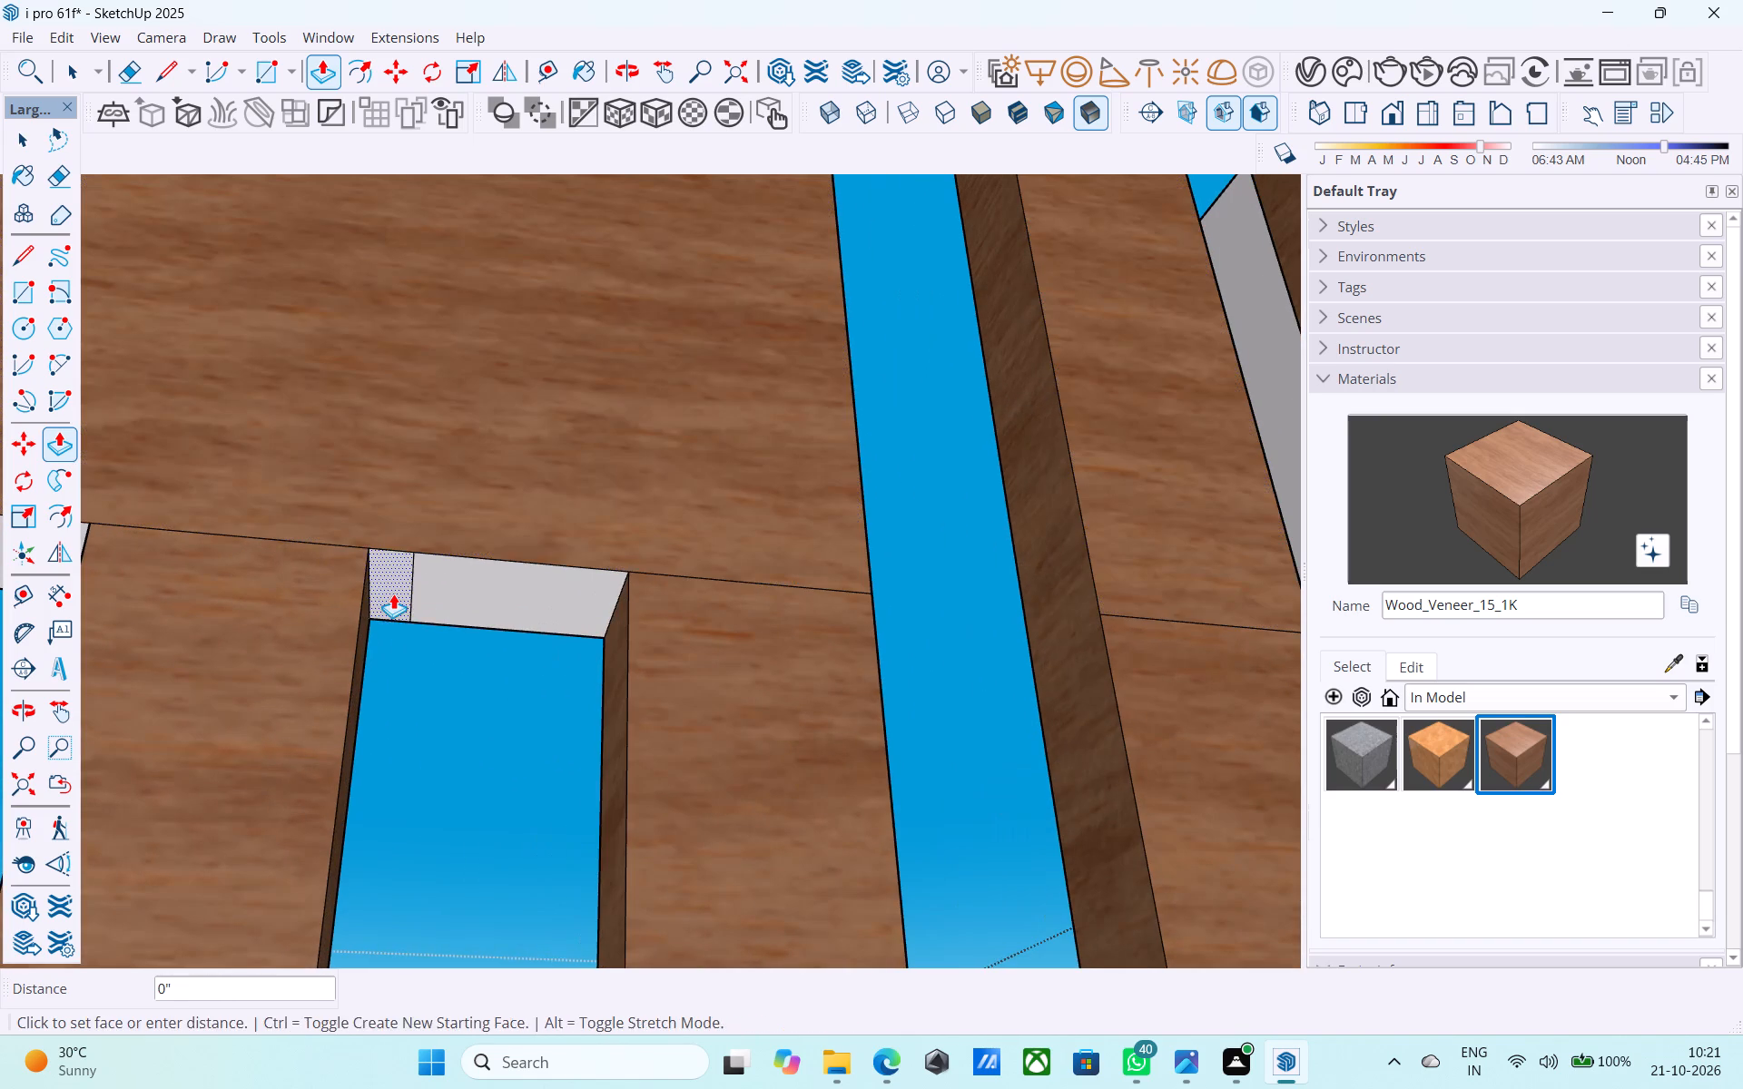
double_click(418, 585)
Repeat the 10" upward push on the next three undivided opening tops along the long railing.
scroll(793, 490, "down", 11)
scroll(752, 499, "up", 2)
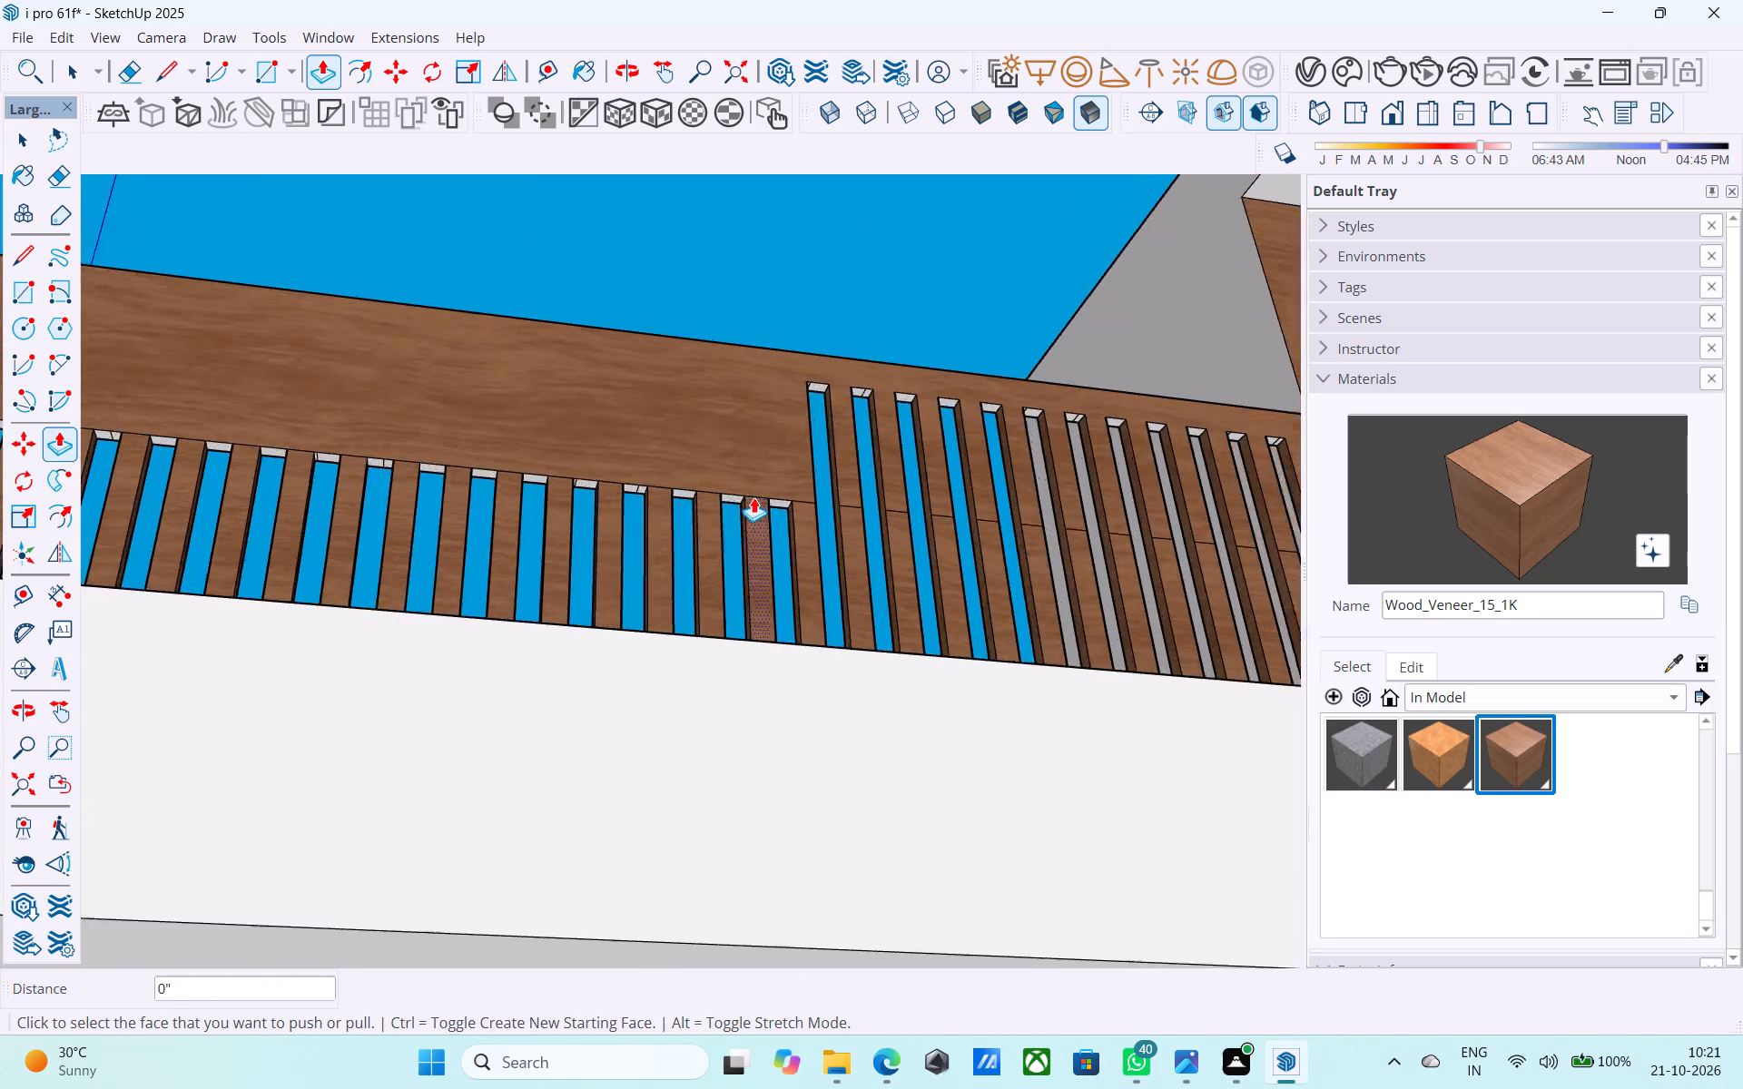
scroll(753, 497, "up", 15)
double_click(821, 505)
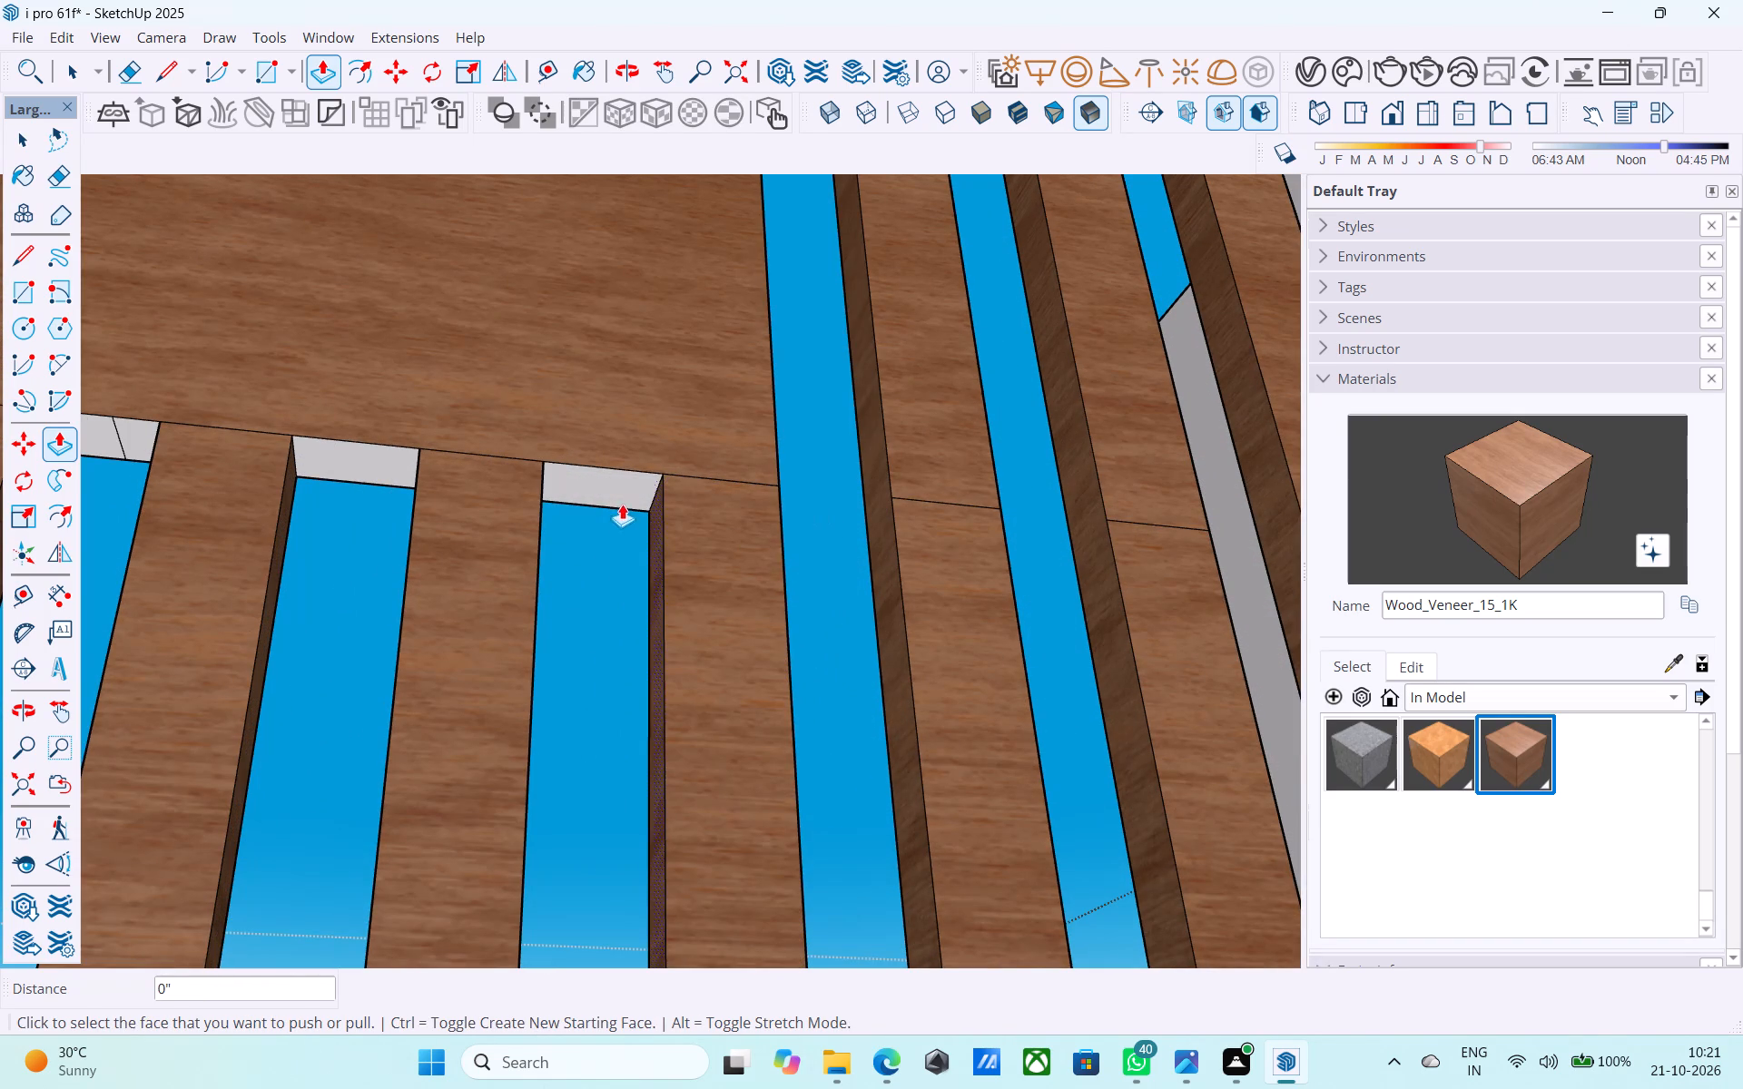
double_click(611, 487)
double_click(359, 465)
Push both parts of the split top faces of the next two short openings upward 10".
scroll(743, 484, "down", 6)
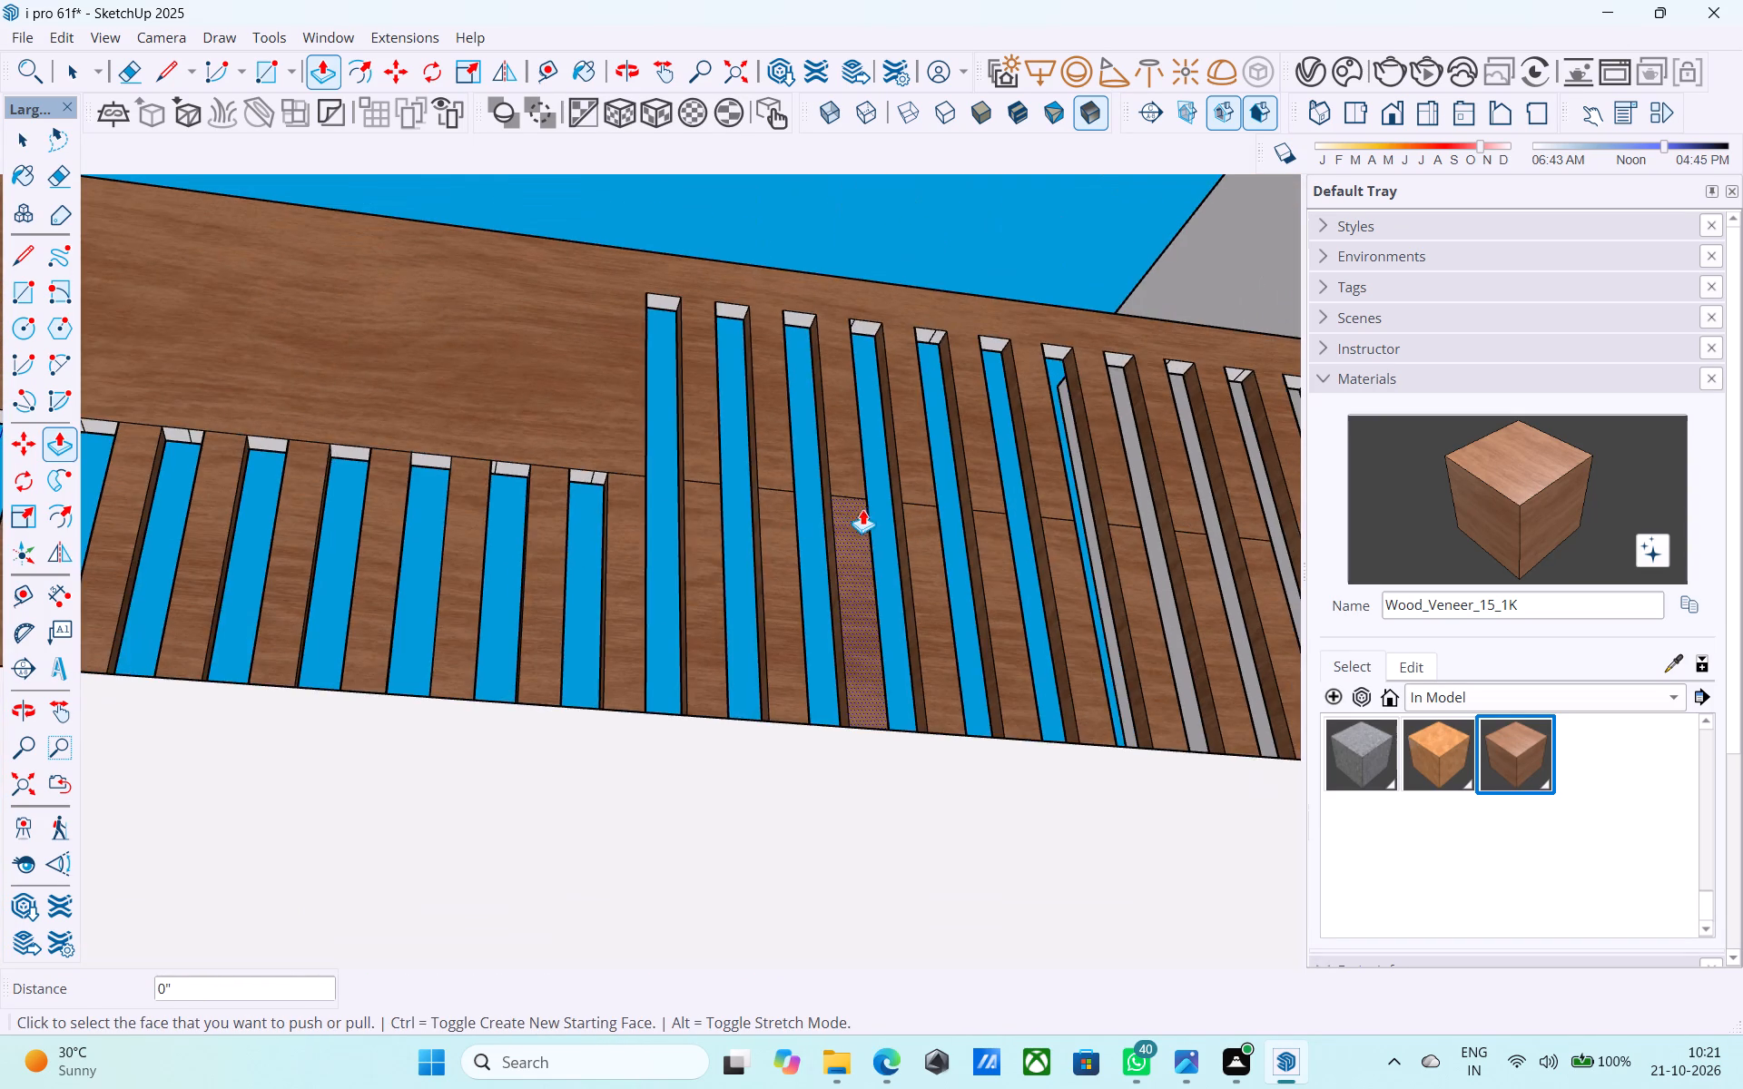
scroll(572, 495, "up", 4)
scroll(582, 455, "down", 14)
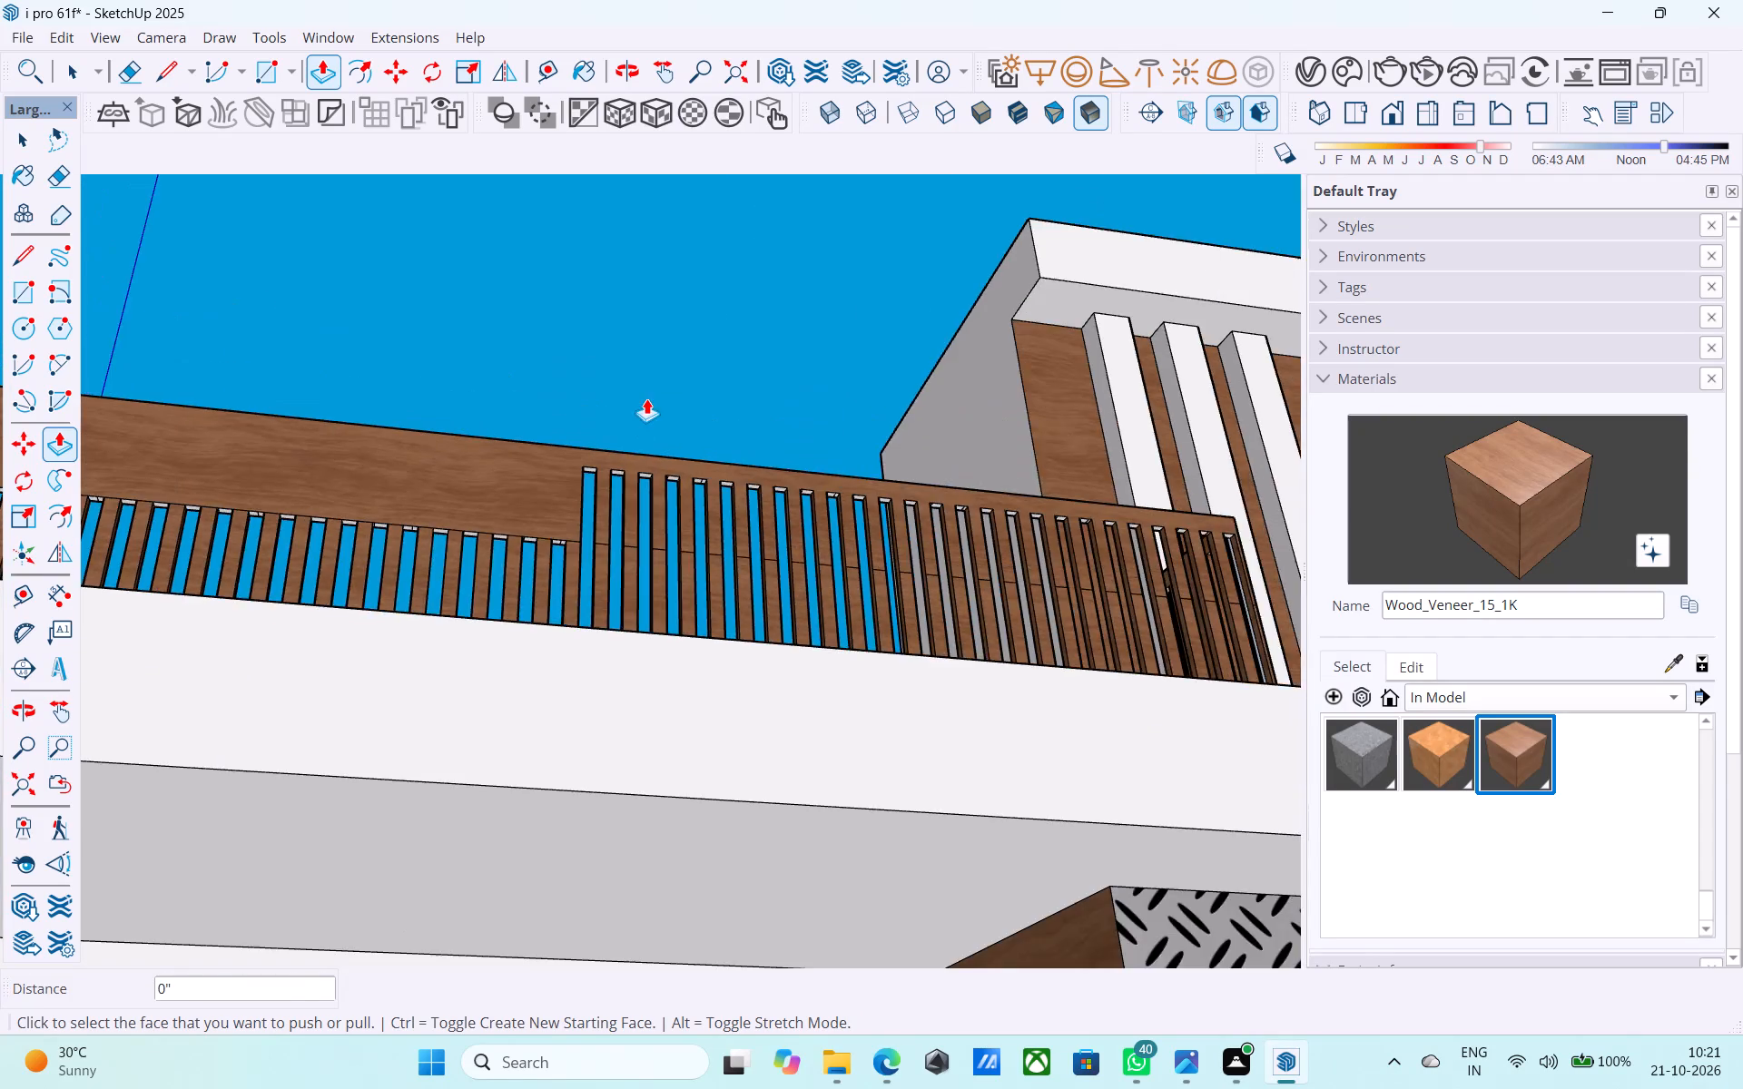
scroll(646, 398, "up", 2)
scroll(508, 618, "up", 8)
scroll(485, 662, "down", 3)
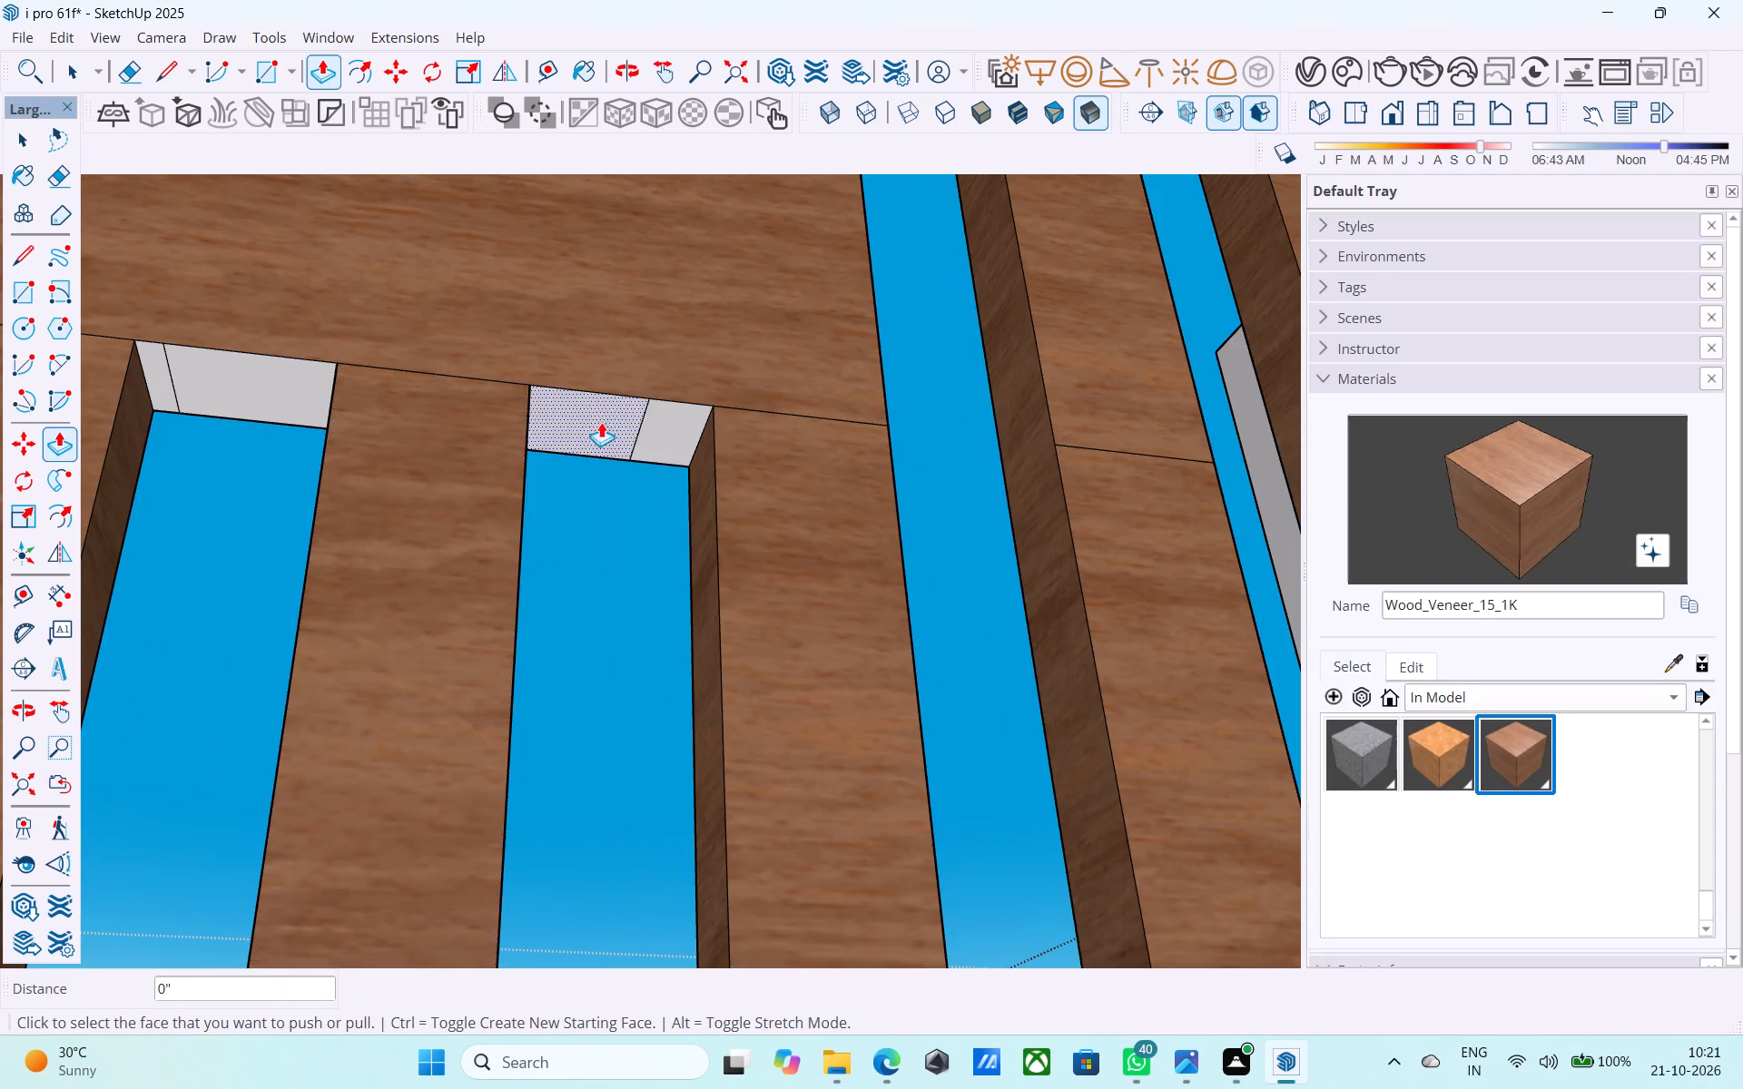
double_click(611, 409)
double_click(653, 419)
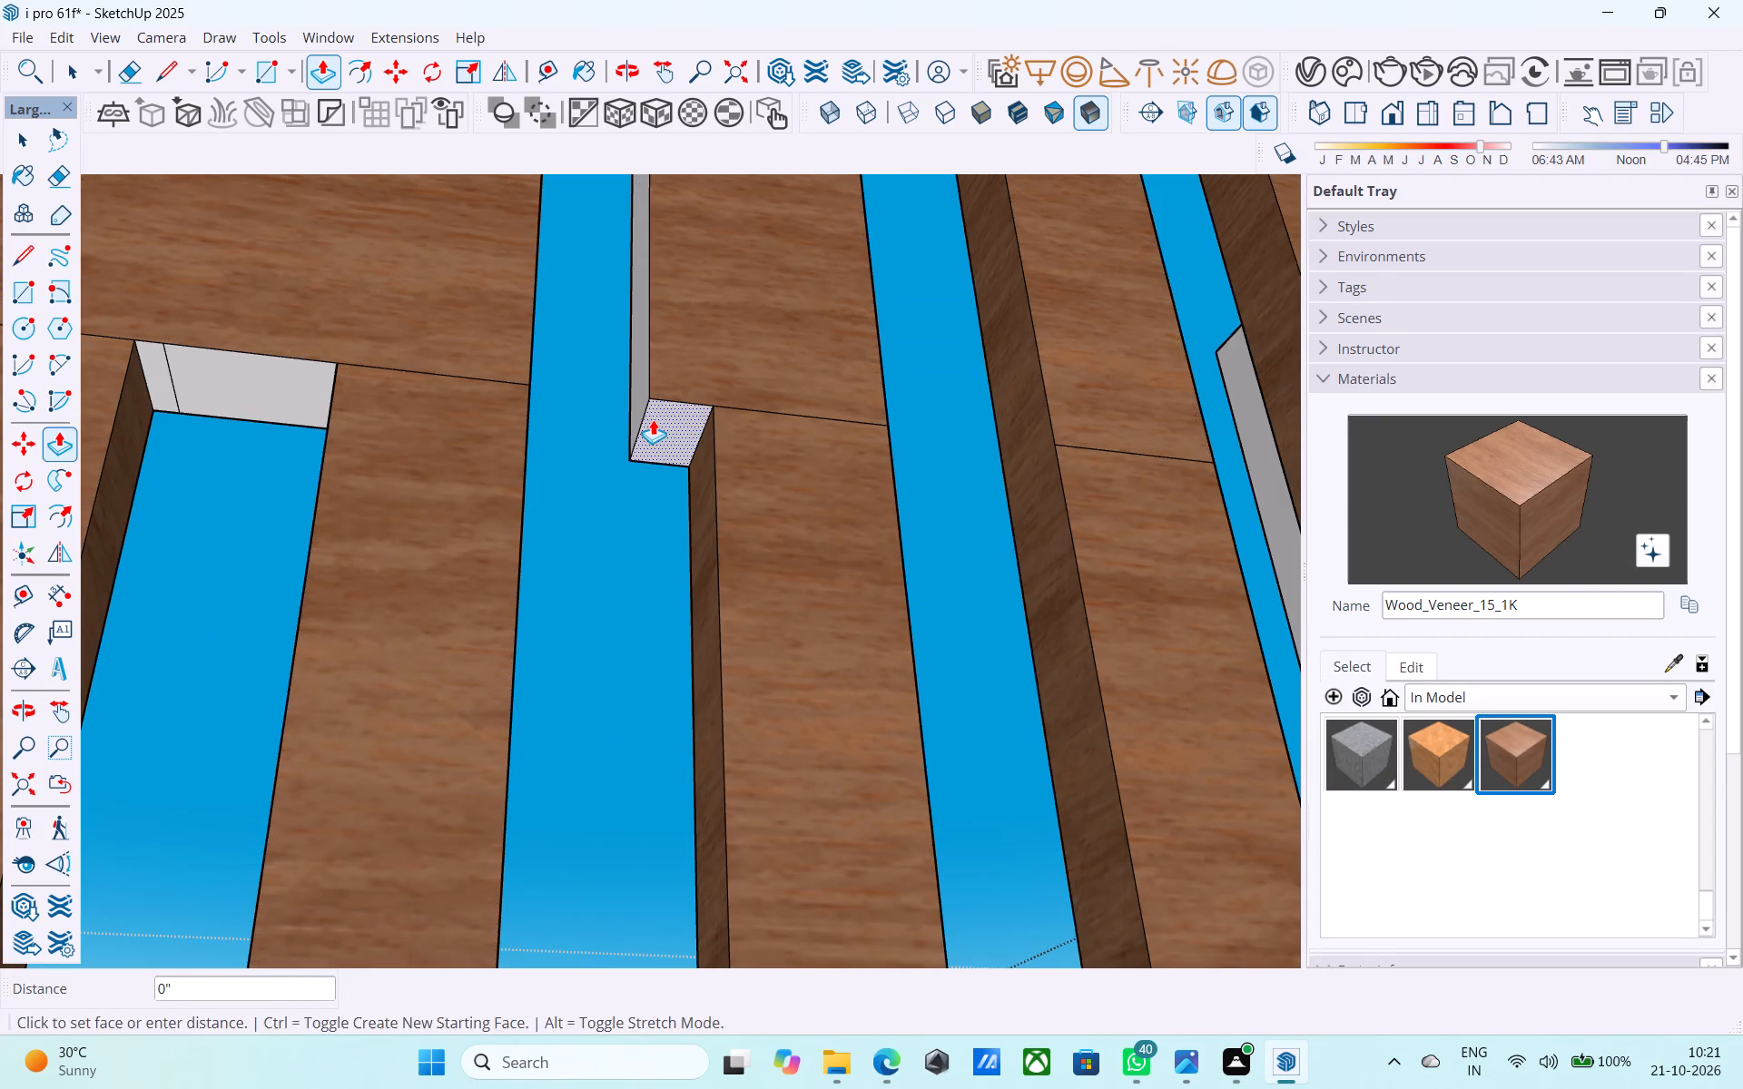
double_click(298, 382)
double_click(162, 366)
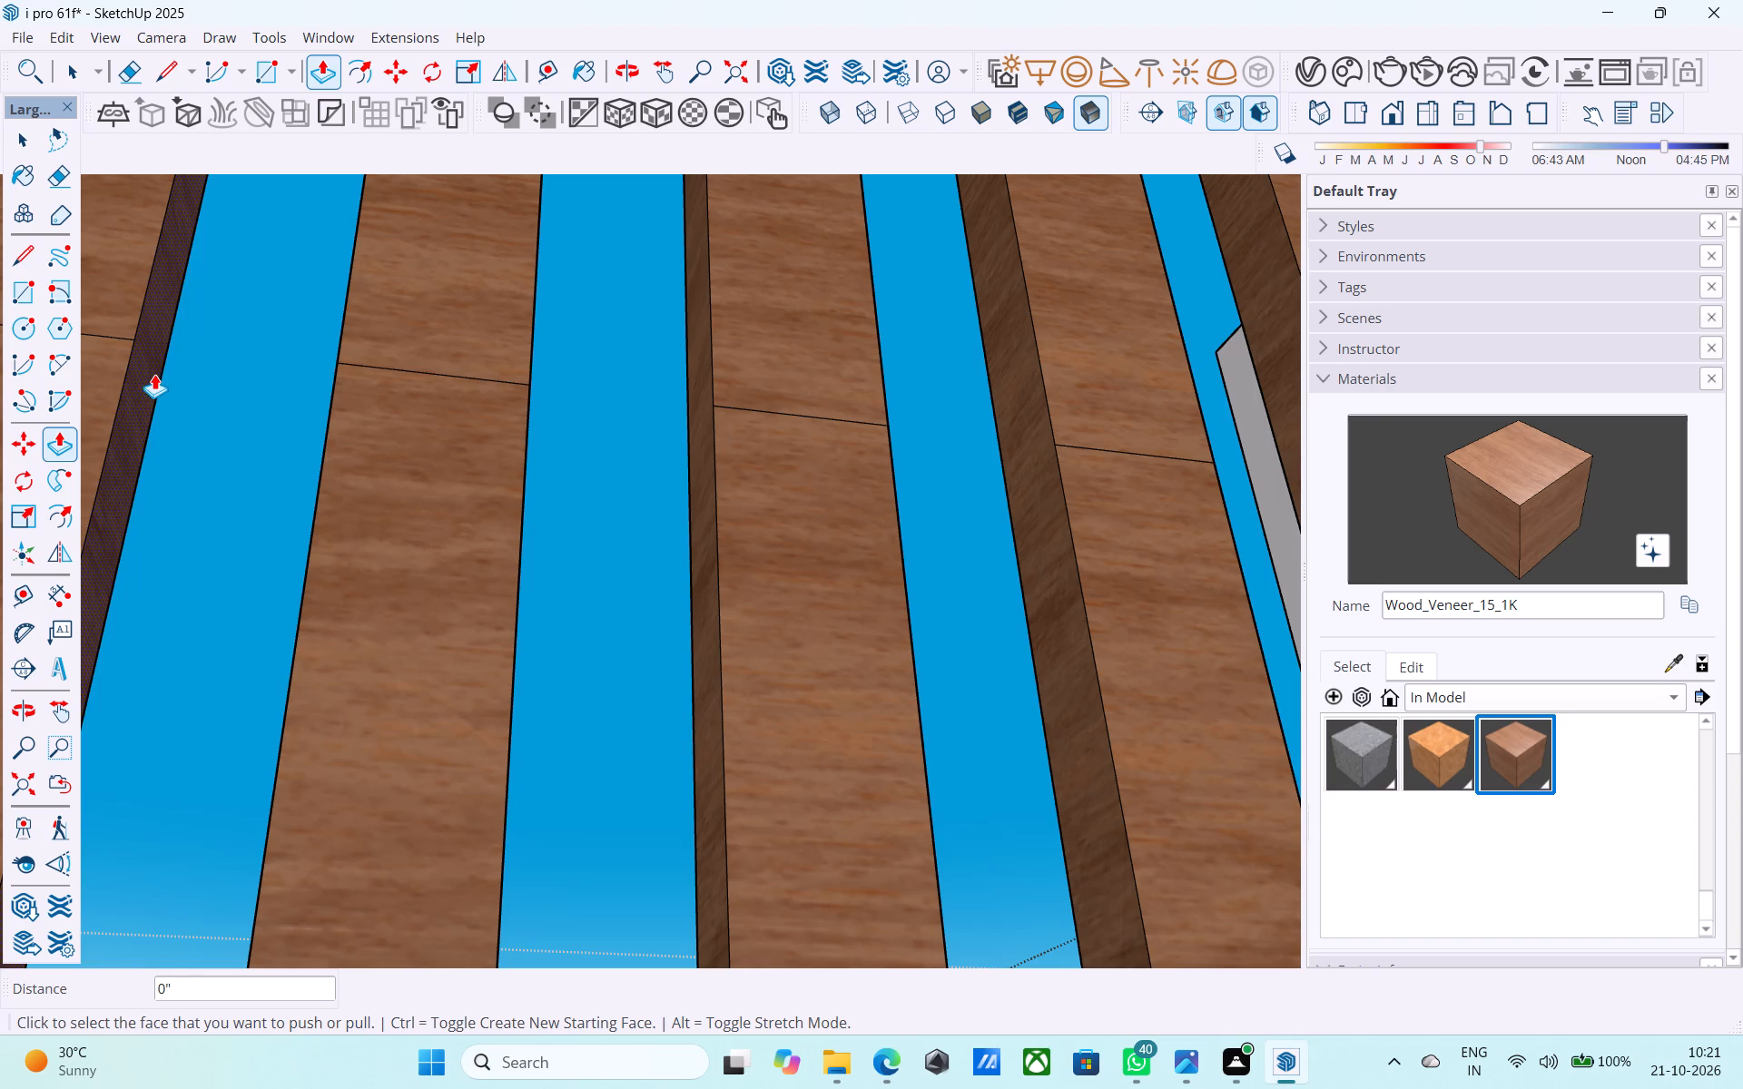
Push the next two undivided opening tops upward 10" and undo the stray push on the wood band's front face.
scroll(445, 358, "down", 5)
scroll(722, 441, "down", 5)
middle_click_drag(631, 514, 527, 521)
scroll(585, 424, "up", 2)
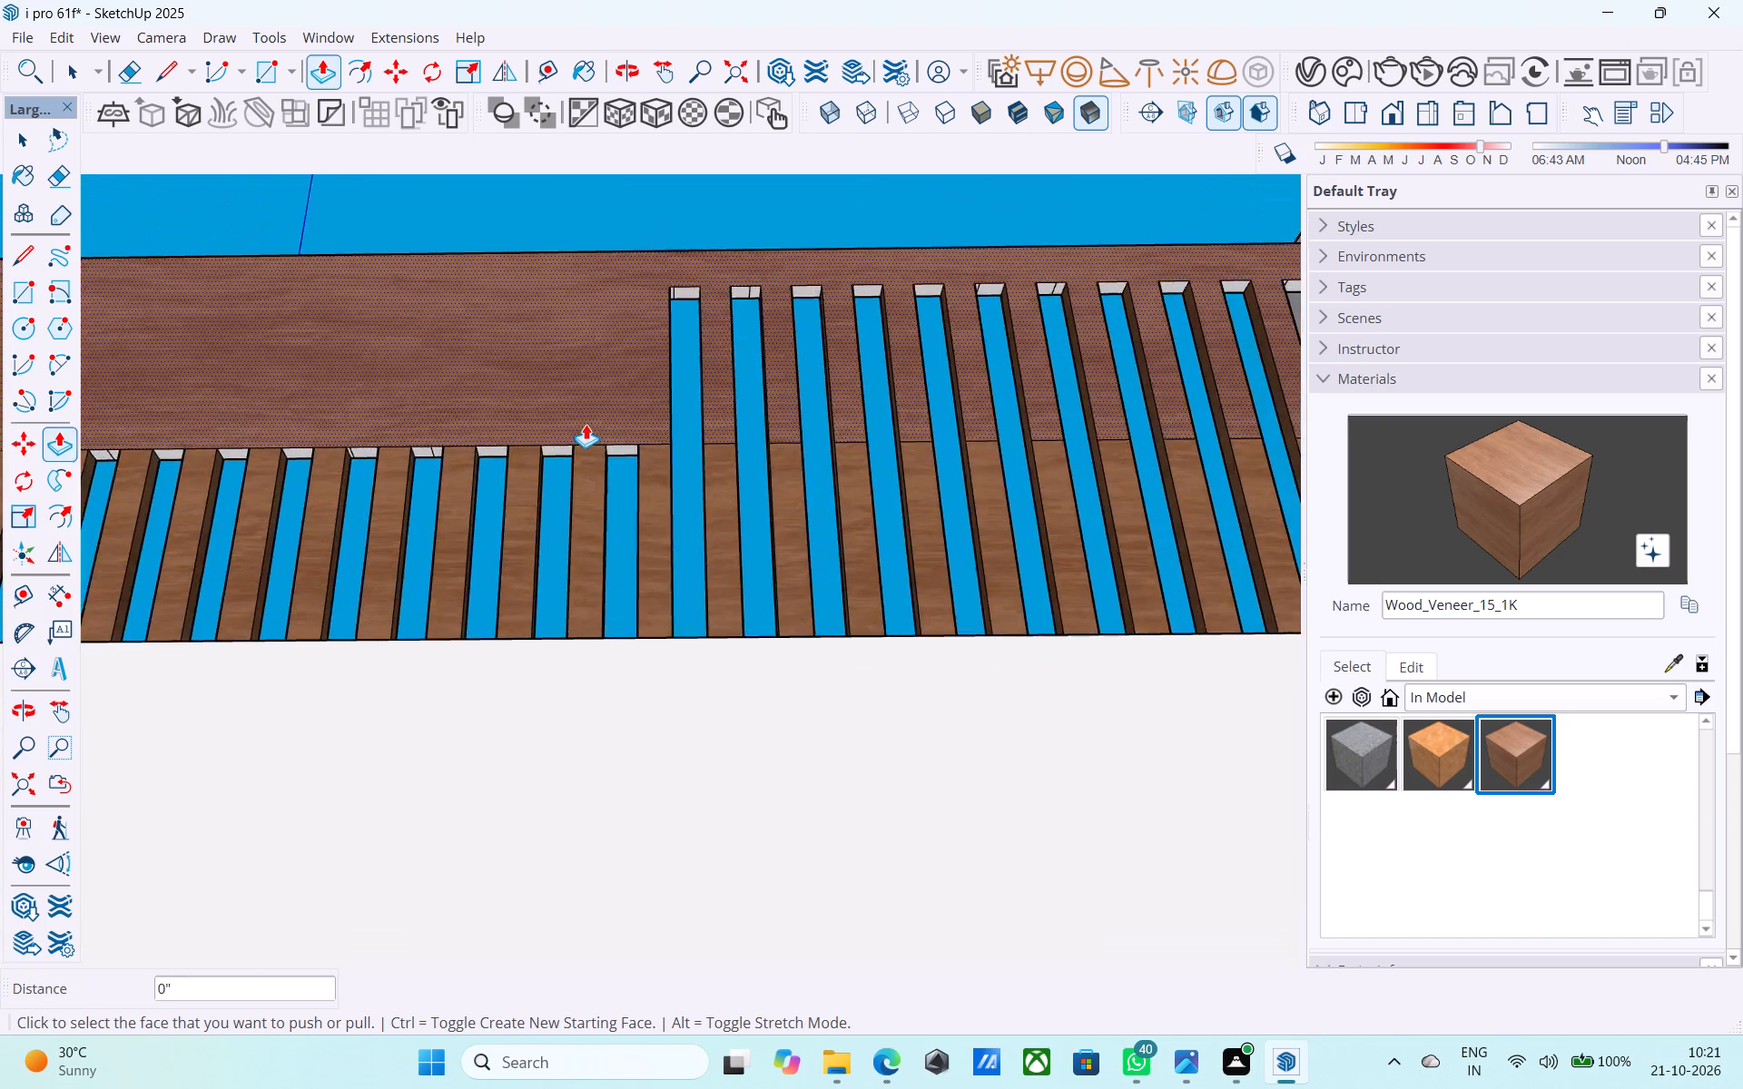
scroll(586, 424, "up", 8)
double_click(646, 440)
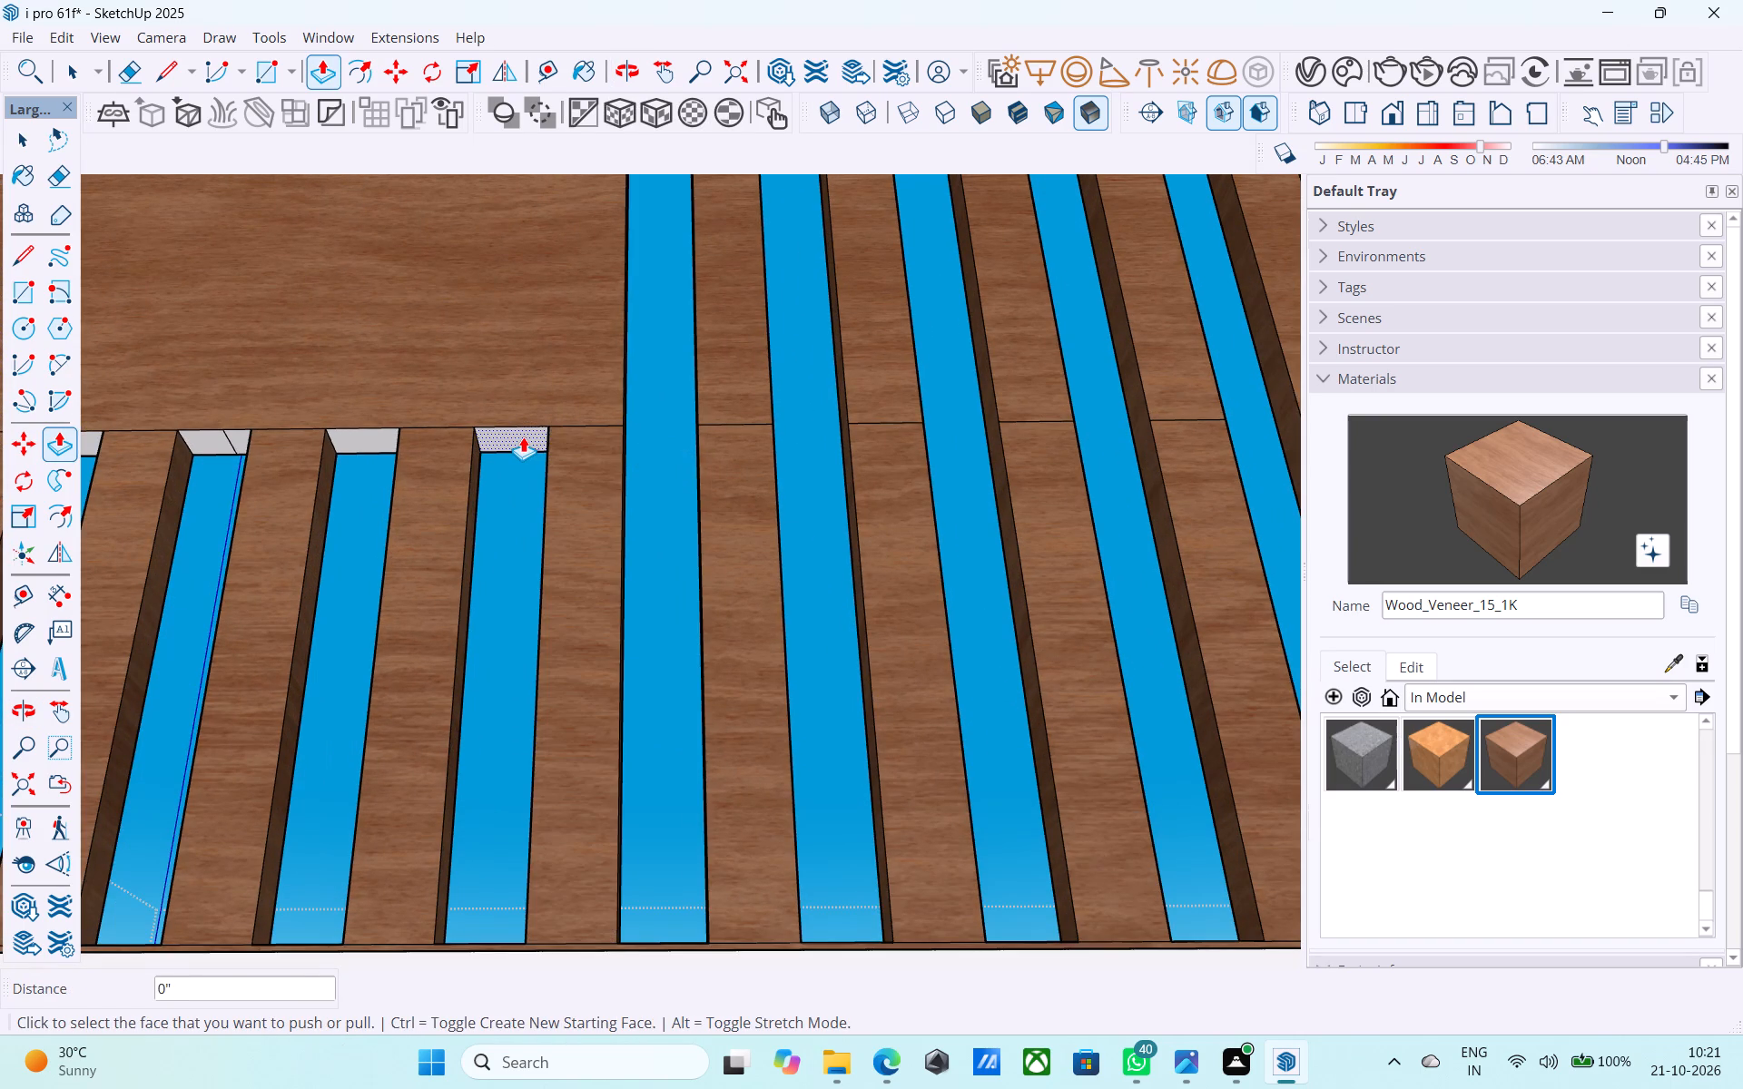
double_click(523, 437)
double_click(360, 428)
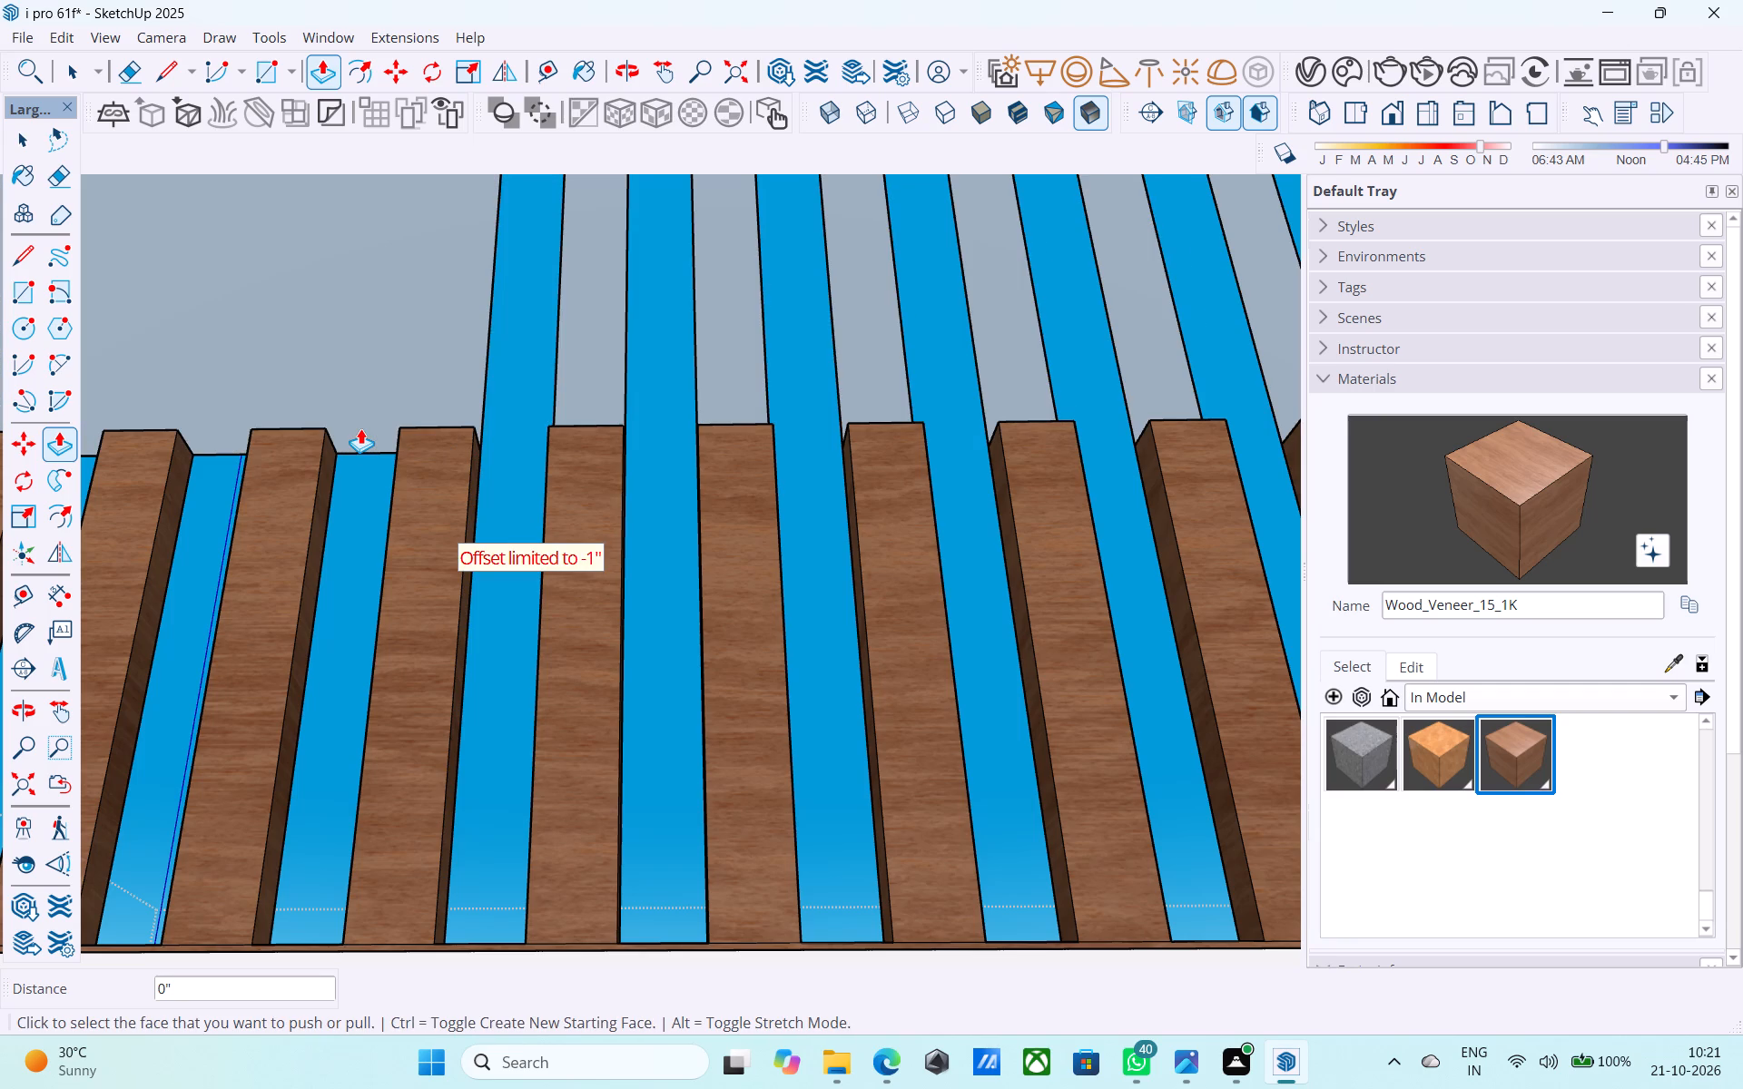
key("ctrl+z")
Push the next undivided opening top and both parts of the neighbouring split top upward 10".
scroll(360, 429, "up", 4)
double_click(360, 437)
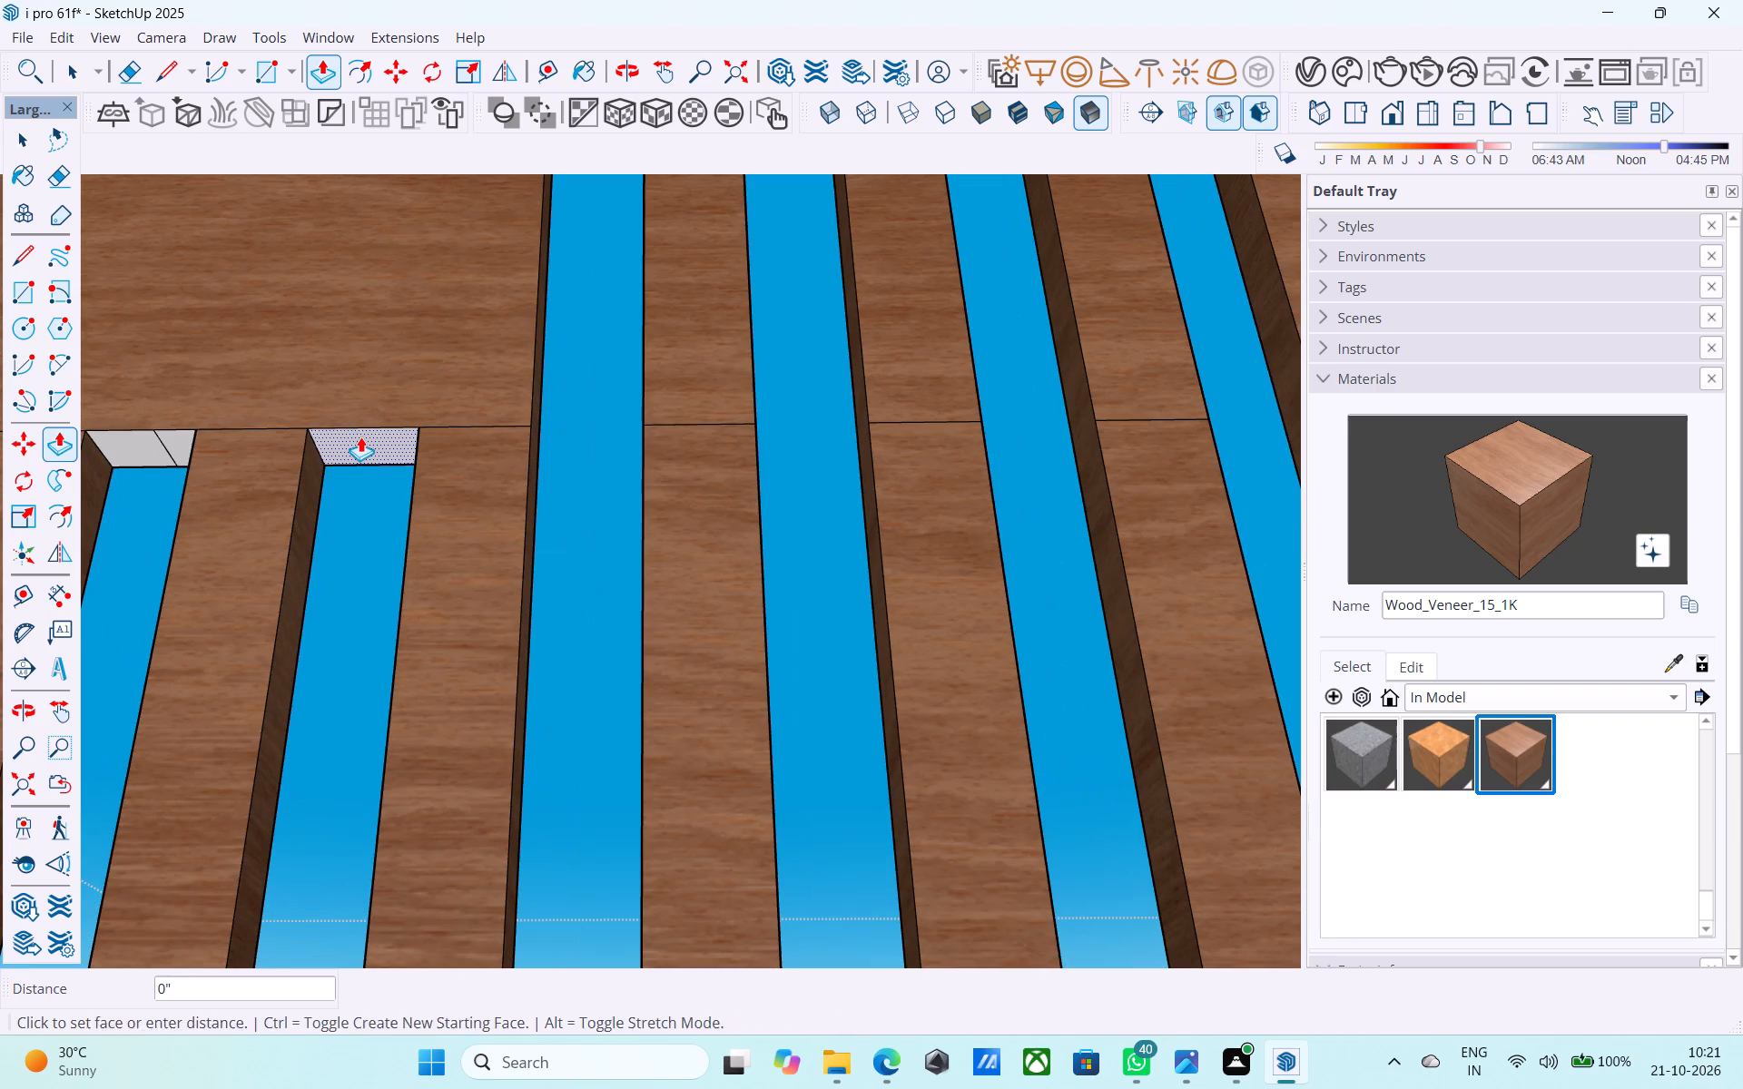
double_click(178, 446)
double_click(135, 438)
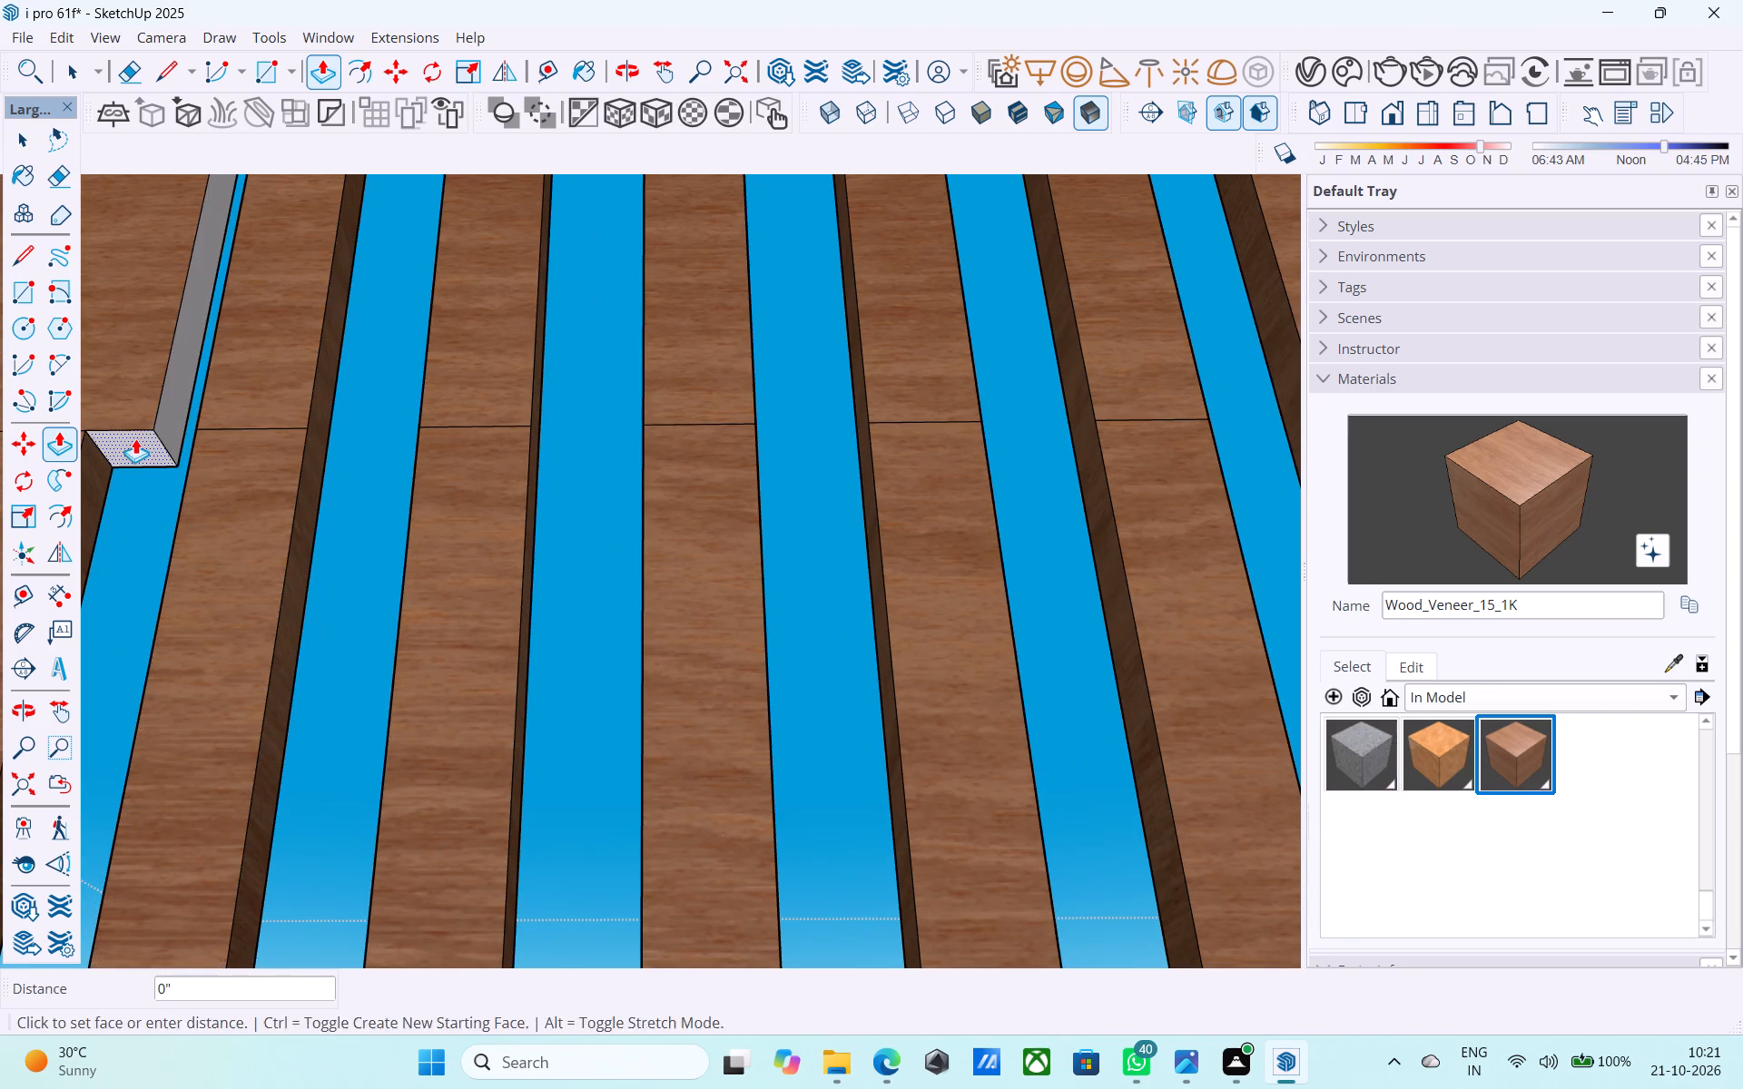
Push both parts of the next split opening top and the undivided top beside it upward 10".
scroll(765, 463, "down", 6)
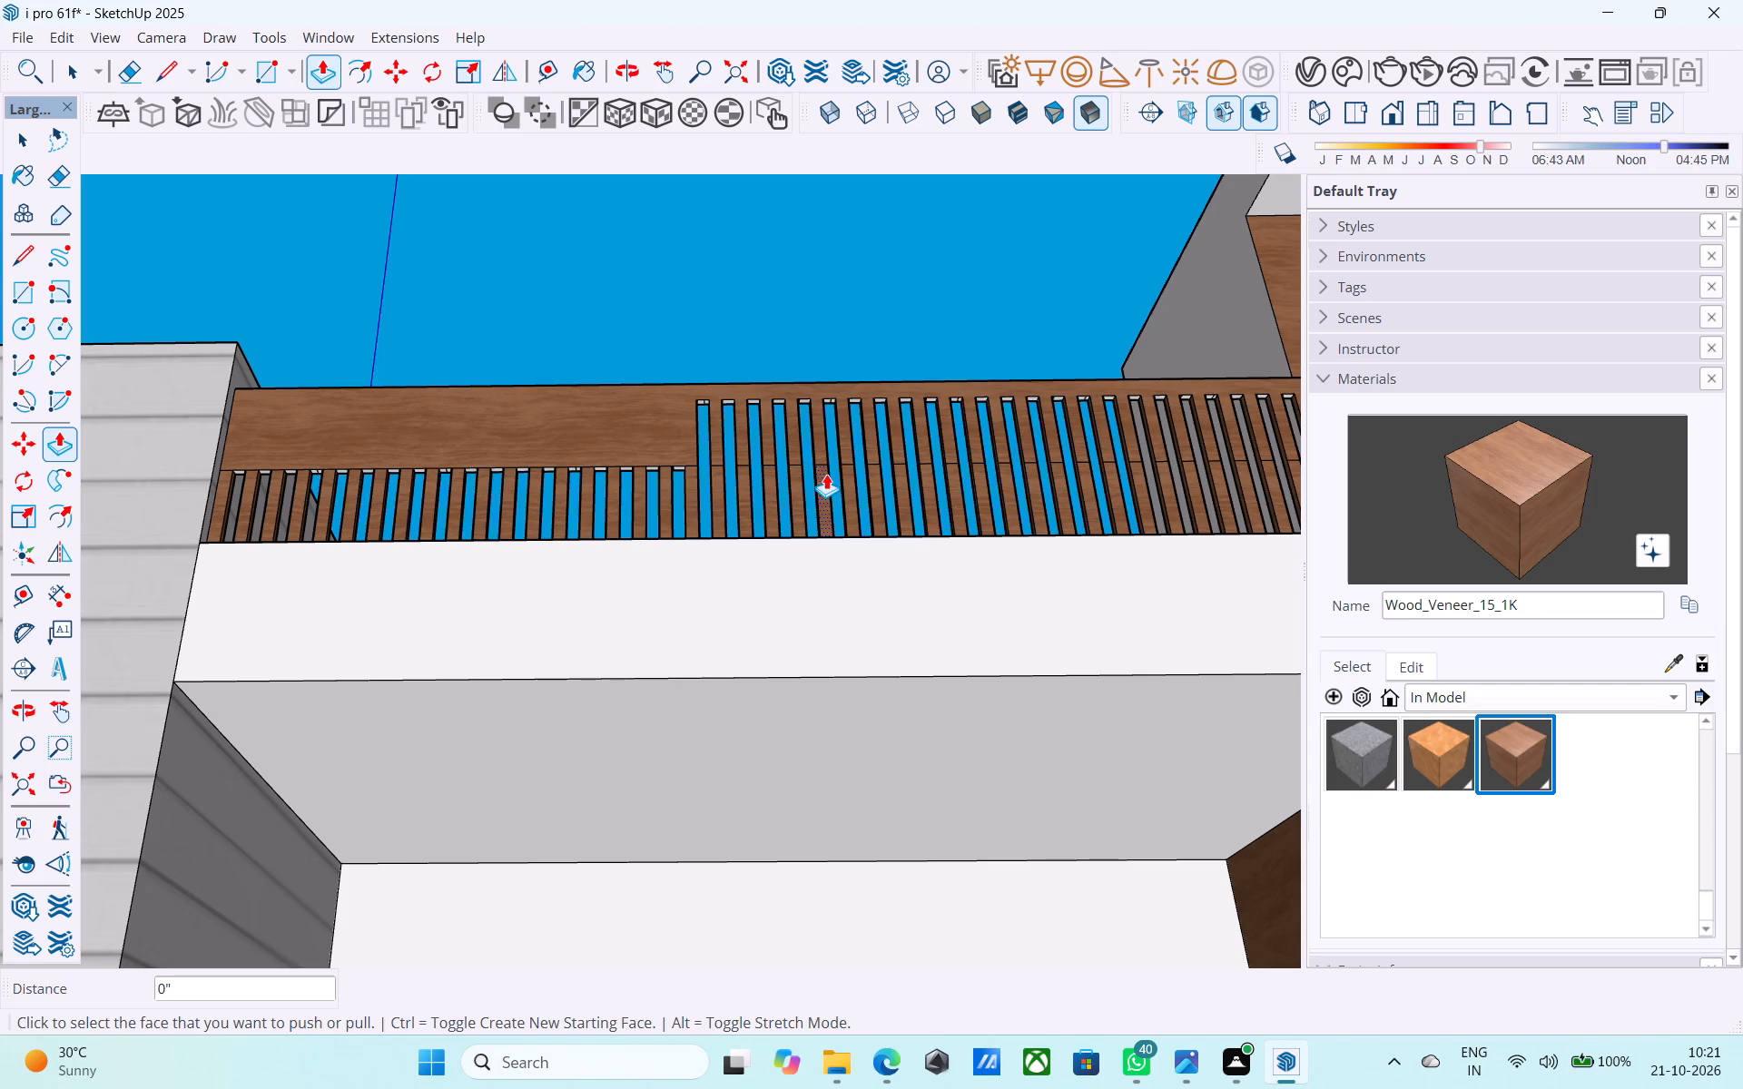
middle_click_drag(826, 474, 796, 488)
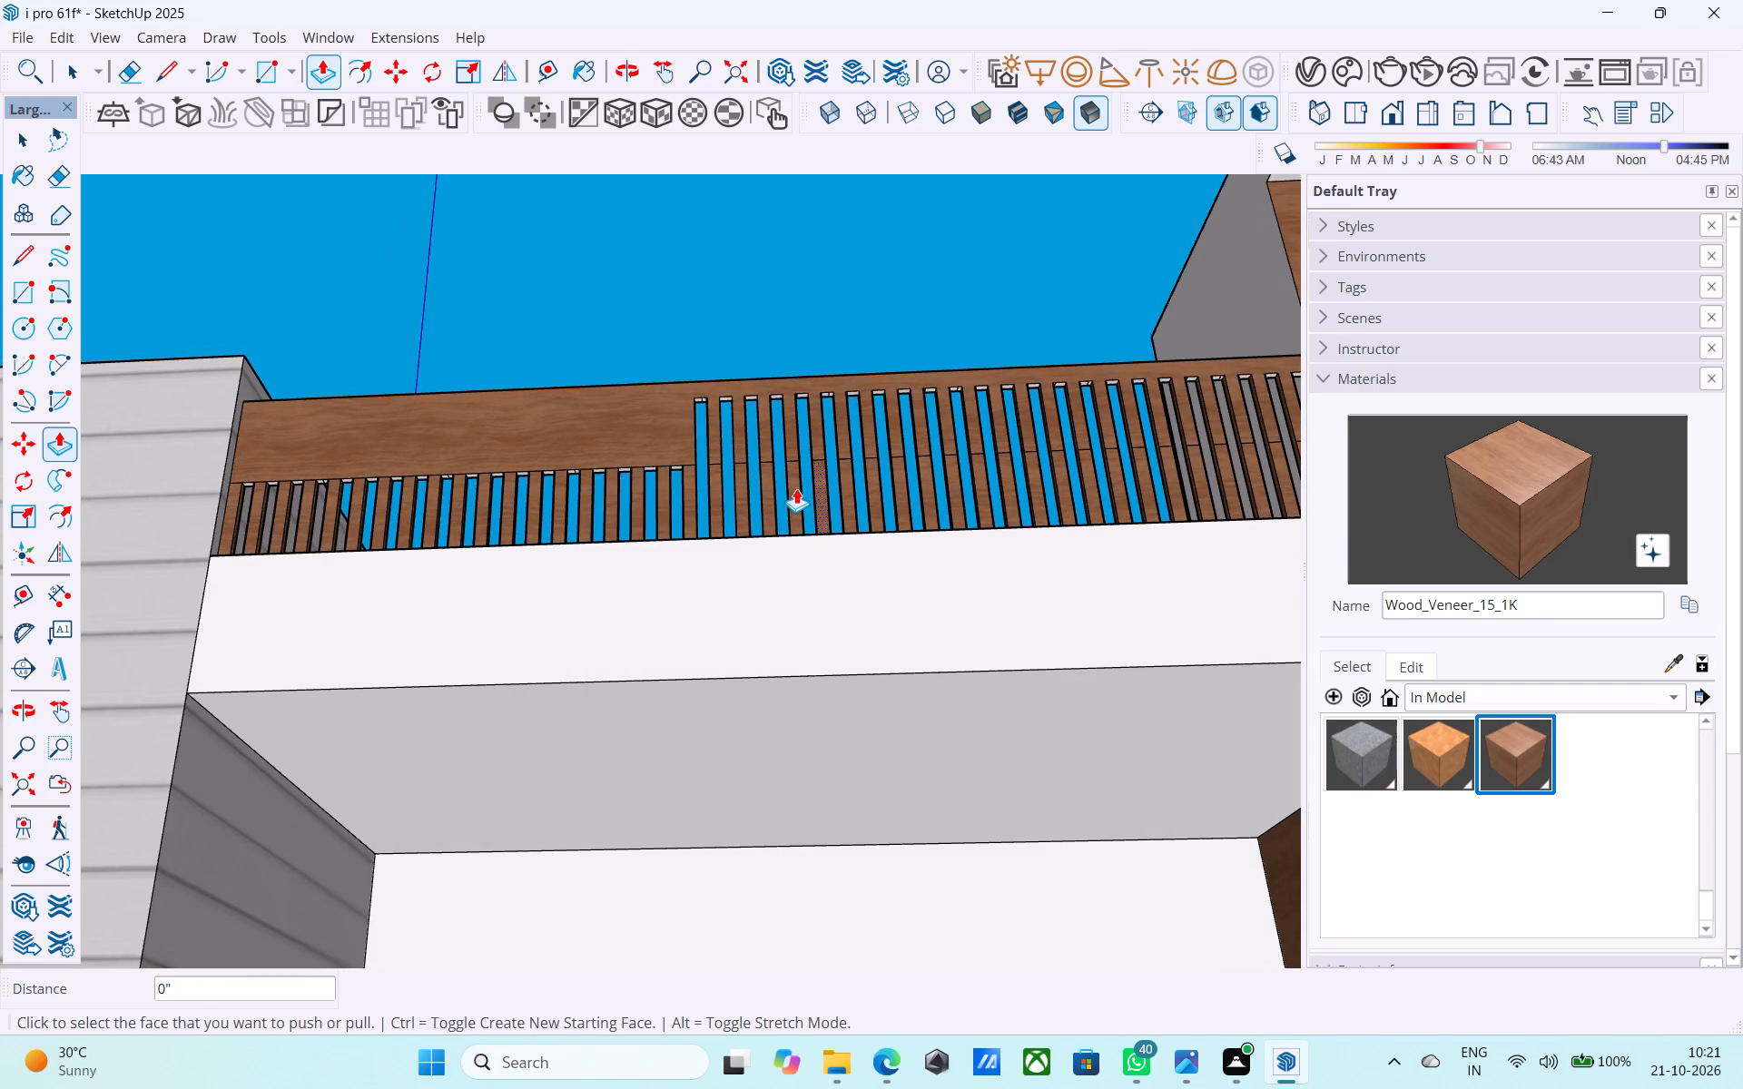
middle_click_drag(728, 486, 763, 548, "shift")
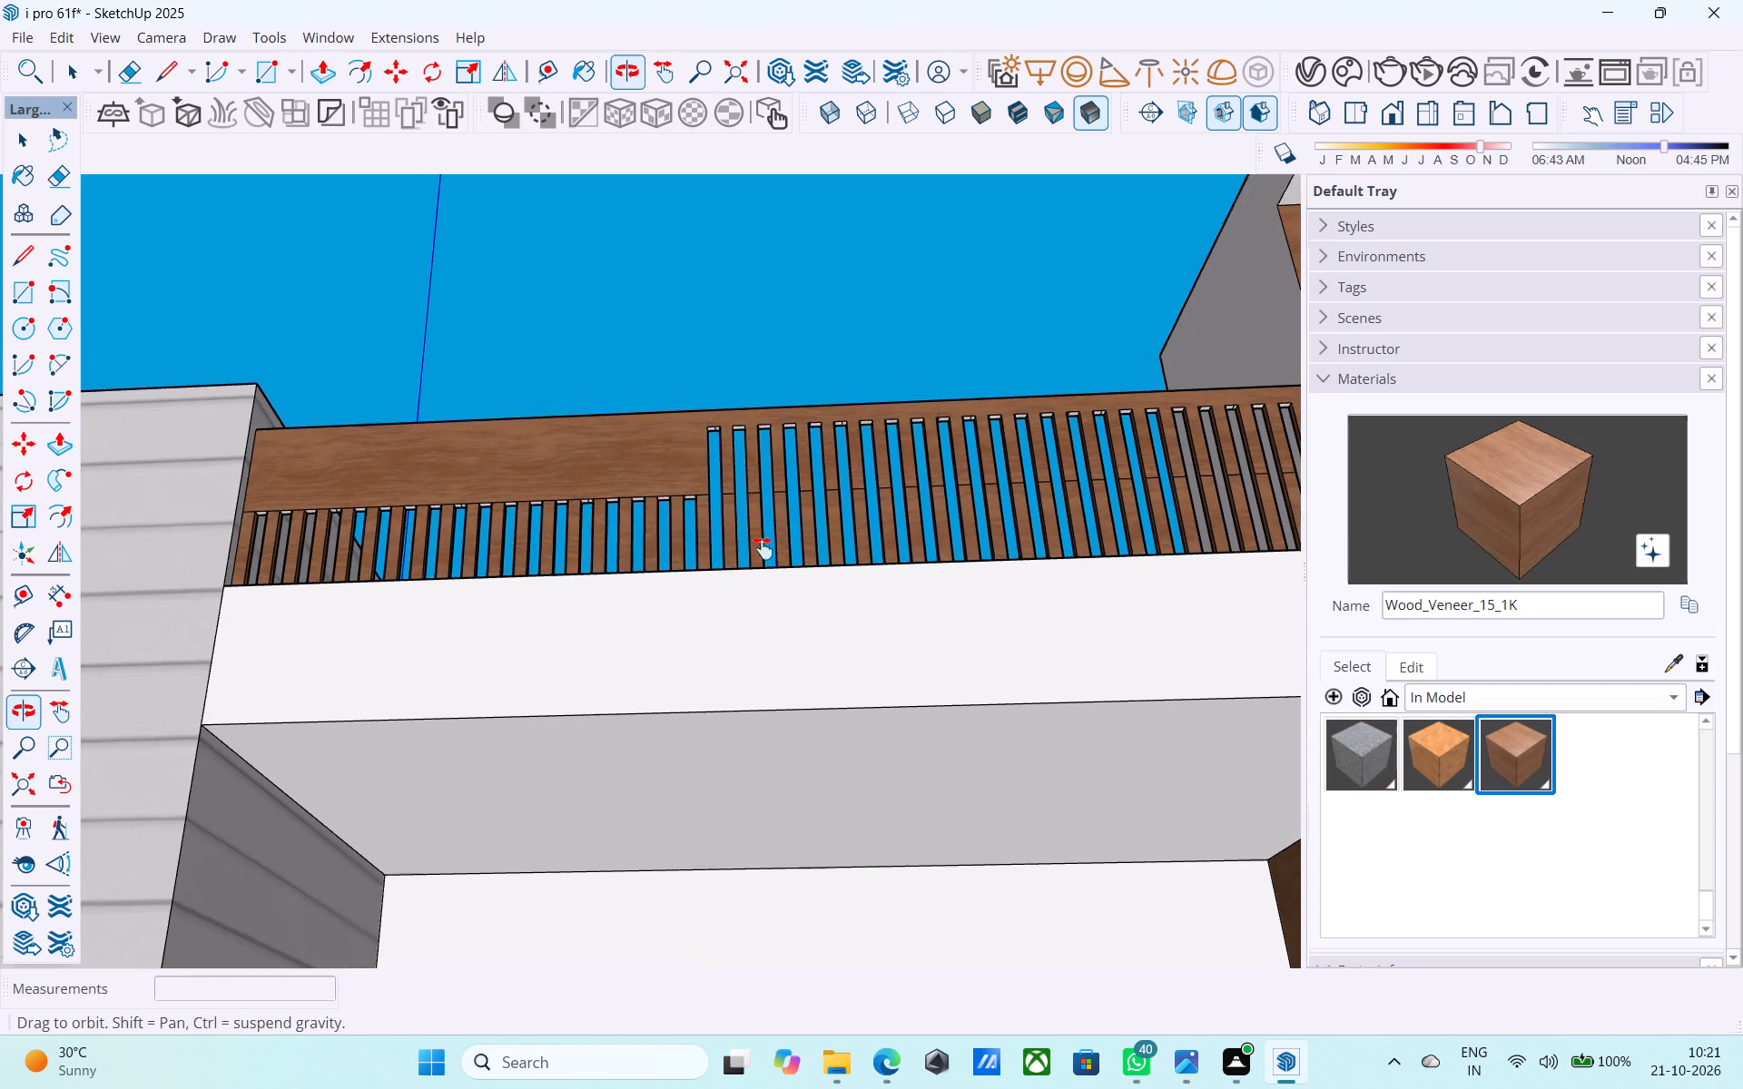
middle_click_drag(763, 548, 824, 647, "shift")
scroll(819, 647, "up", 5)
middle_click_drag(736, 635, 723, 627)
scroll(726, 584, "up", 12)
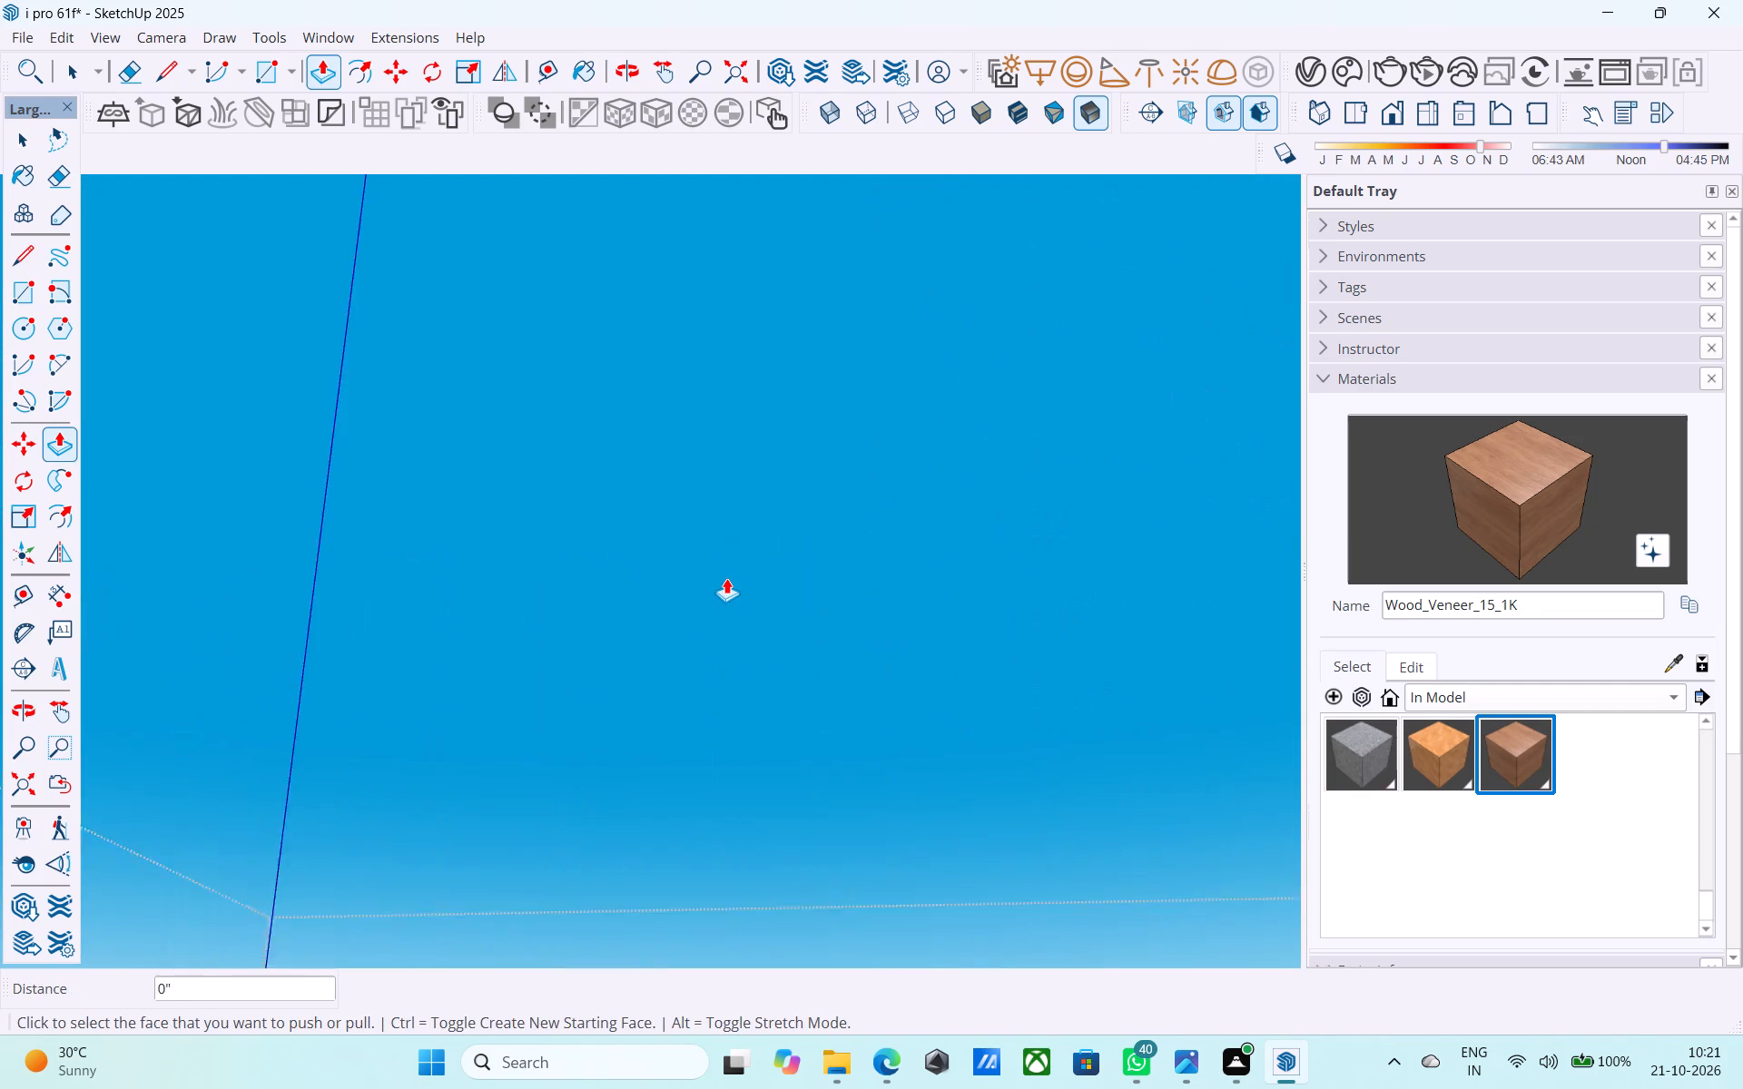
scroll(726, 578, "down", 3)
middle_click_drag(746, 535, 613, 443)
scroll(725, 510, "up", 9)
double_click(744, 537)
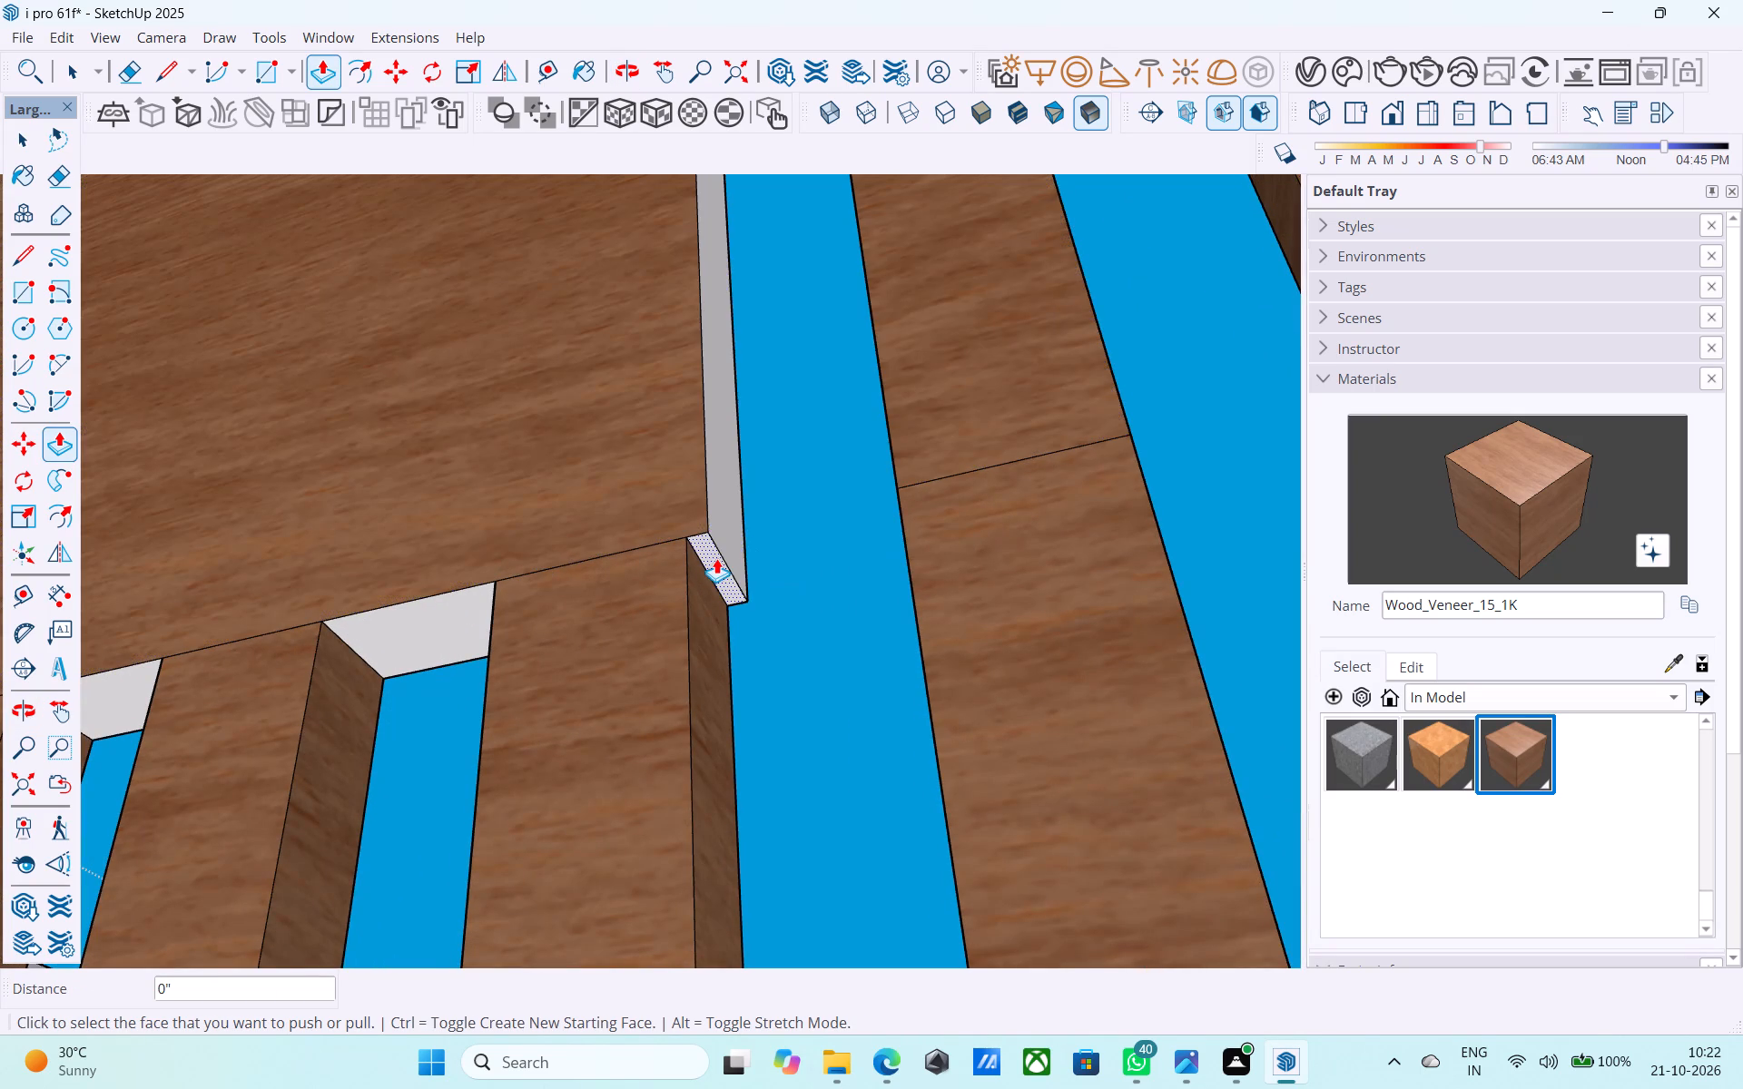
double_click(716, 558)
double_click(454, 628)
Repeat the 10" upward push on the following two undivided opening tops in the long railing.
middle_click_drag(456, 630, 744, 652)
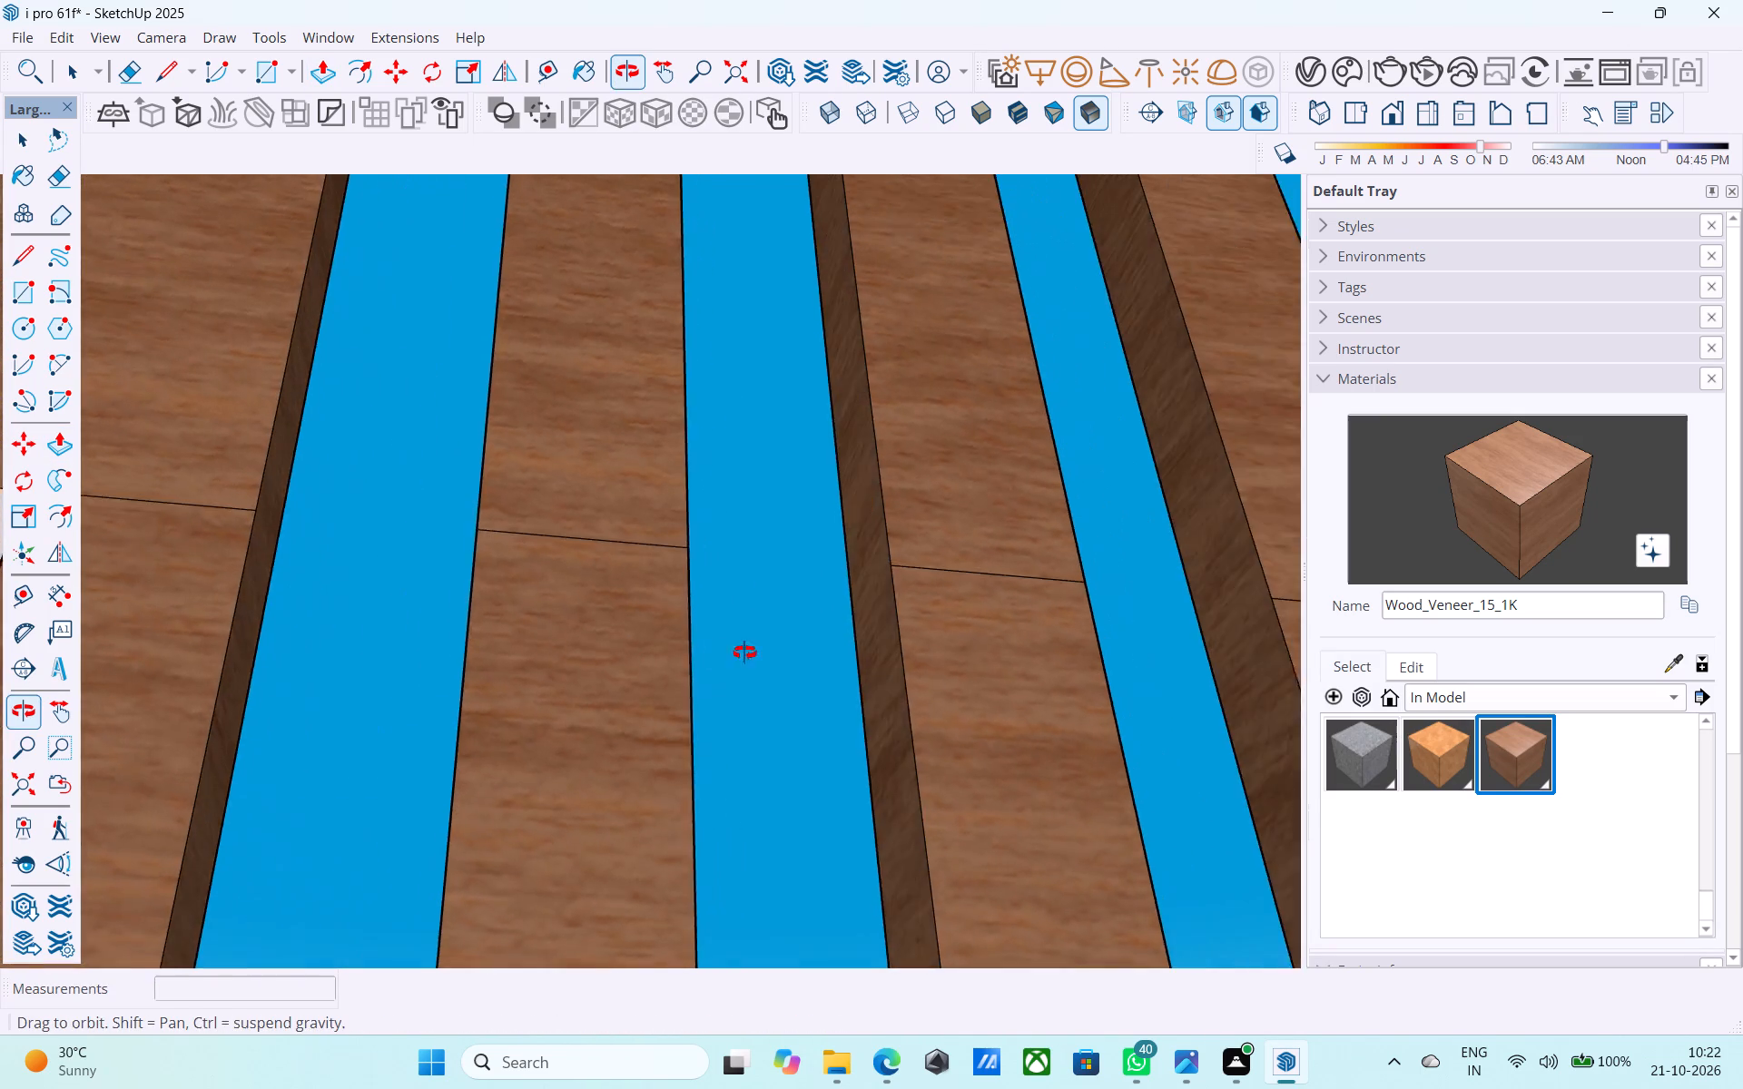
middle_click_drag(744, 652, 743, 653)
scroll(866, 634, "down", 6)
scroll(990, 545, "down", 4)
middle_click_drag(874, 598, 645, 592)
scroll(824, 513, "up", 11)
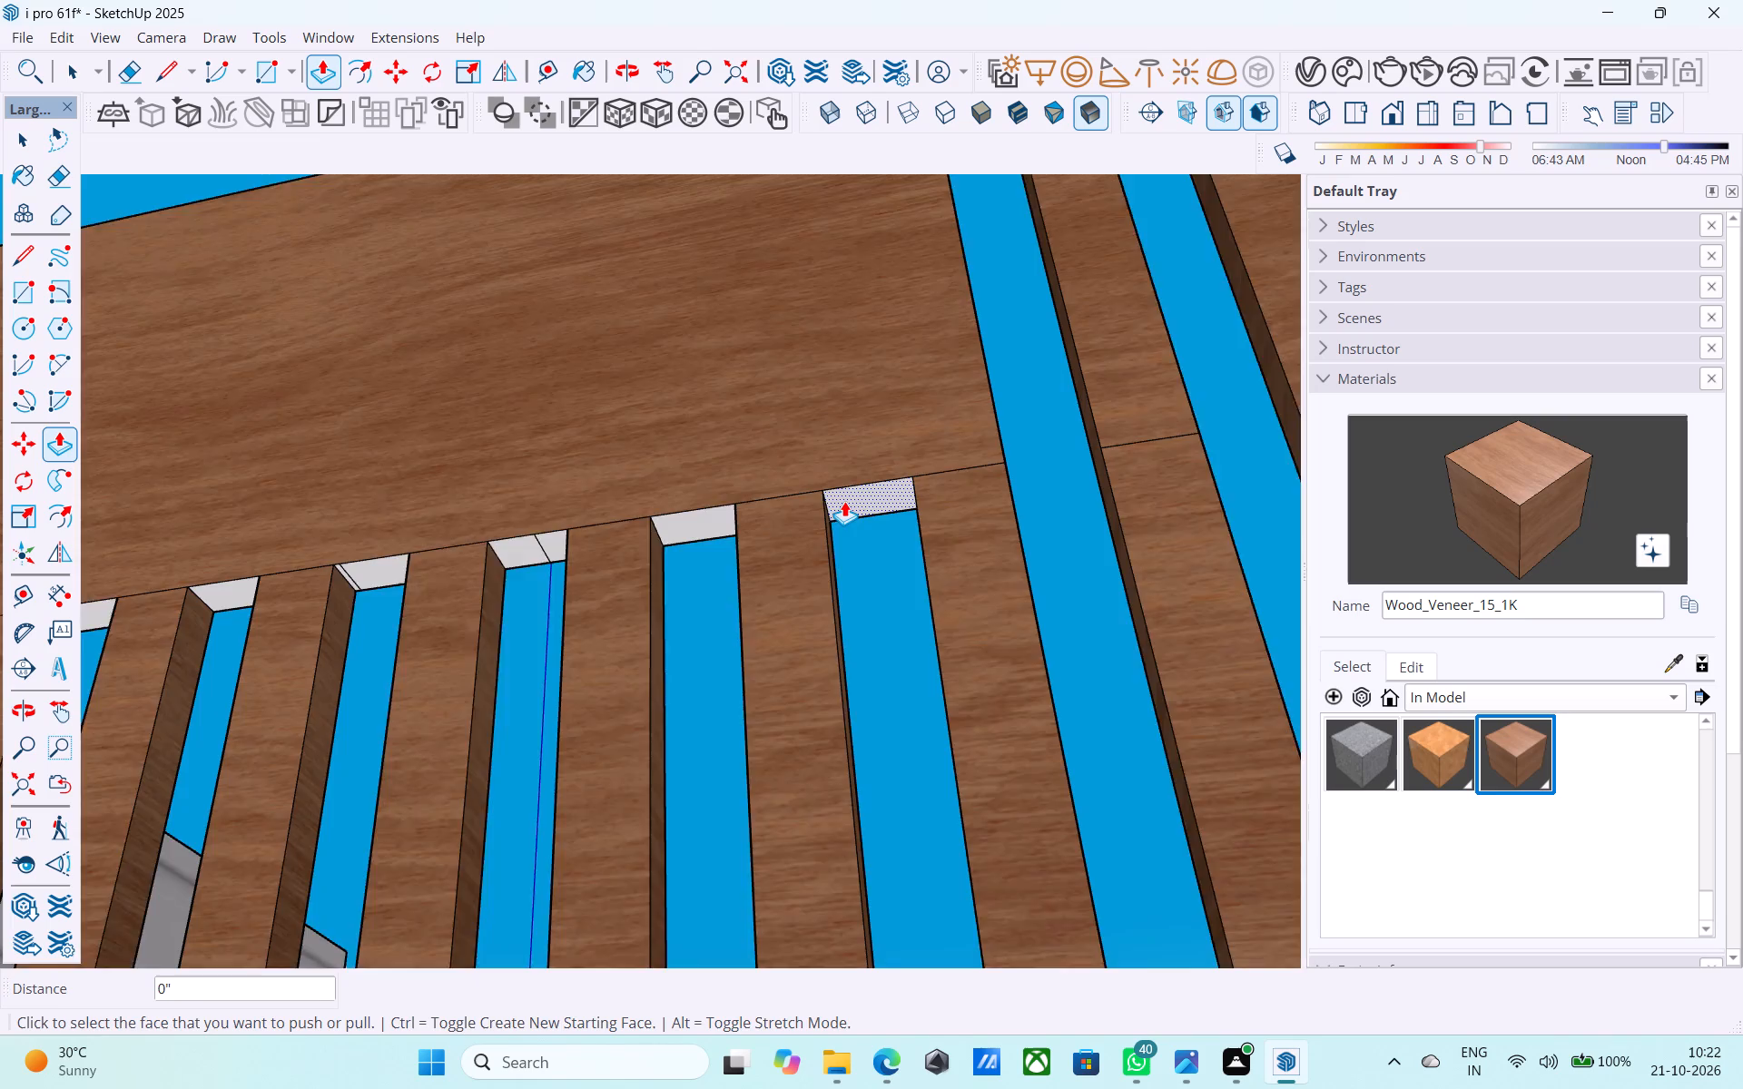
scroll(844, 501, "up", 4)
double_click(847, 497)
double_click(606, 538)
Push both parts of the split top faces of the next two short openings upward 10", including the narrow sliver.
scroll(919, 503, "down", 5)
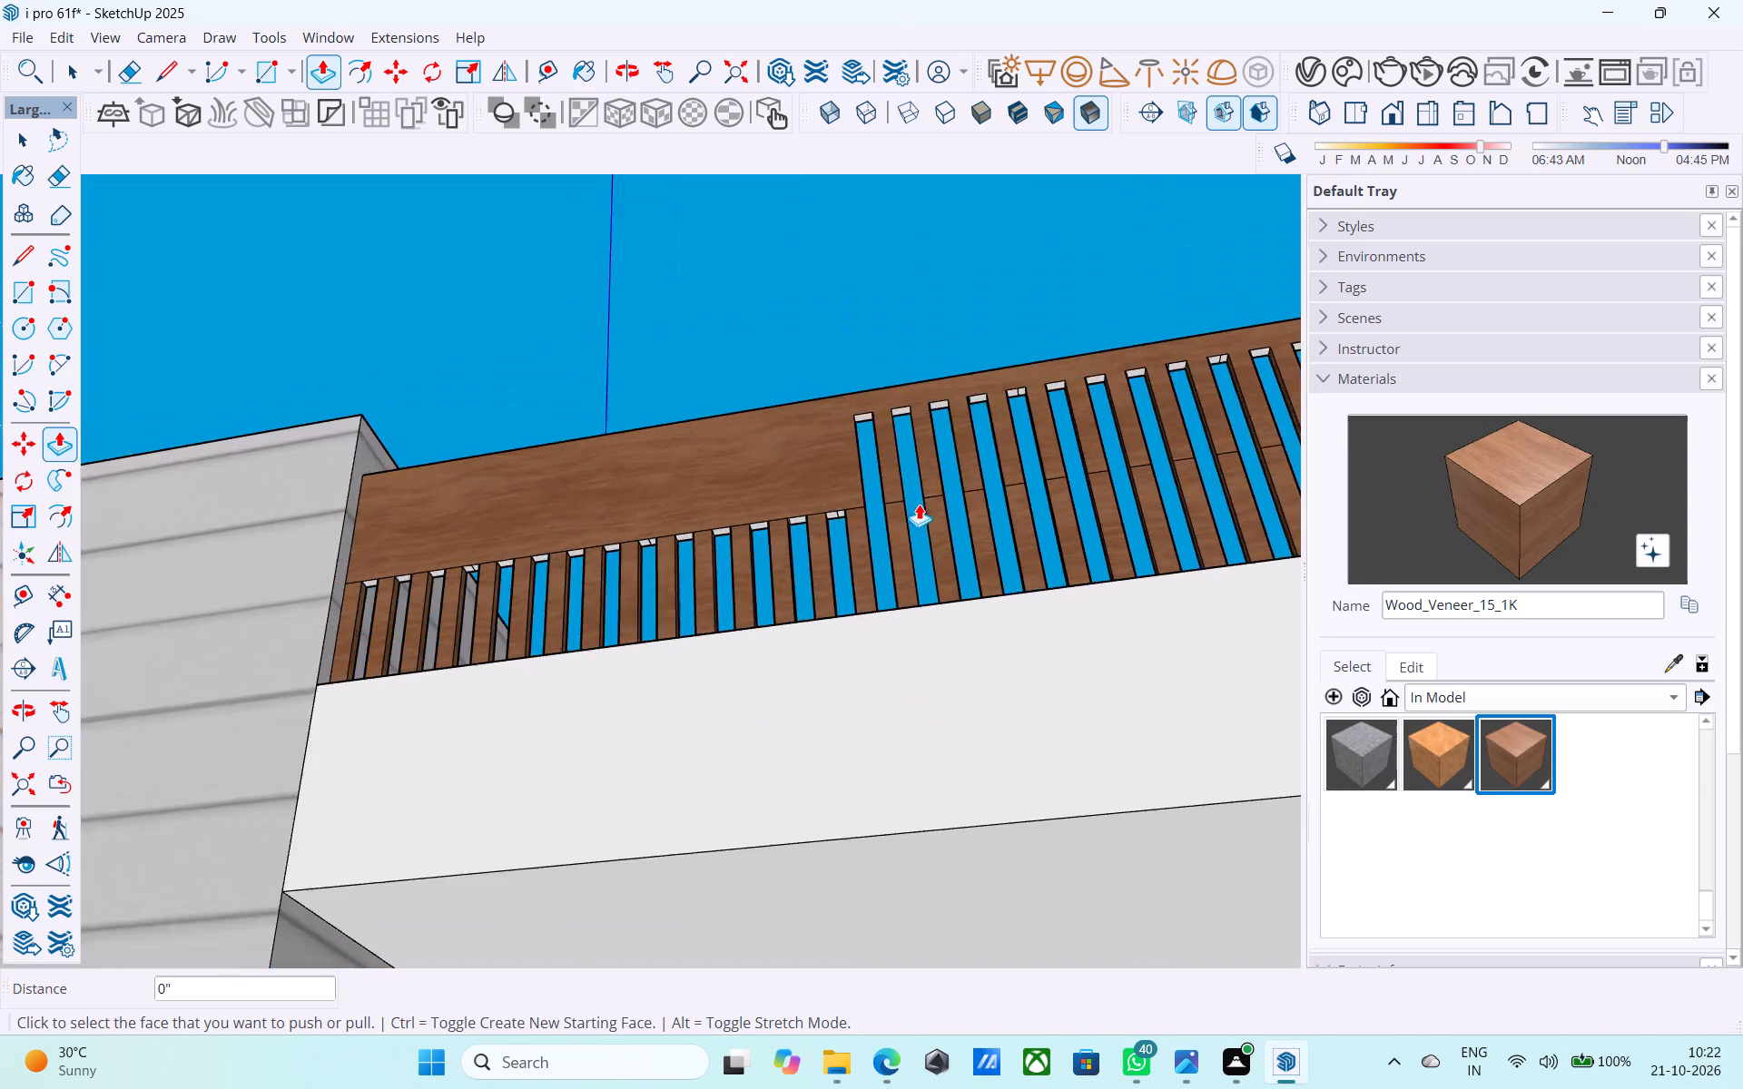
scroll(801, 512, "up", 3)
scroll(891, 516, "up", 13)
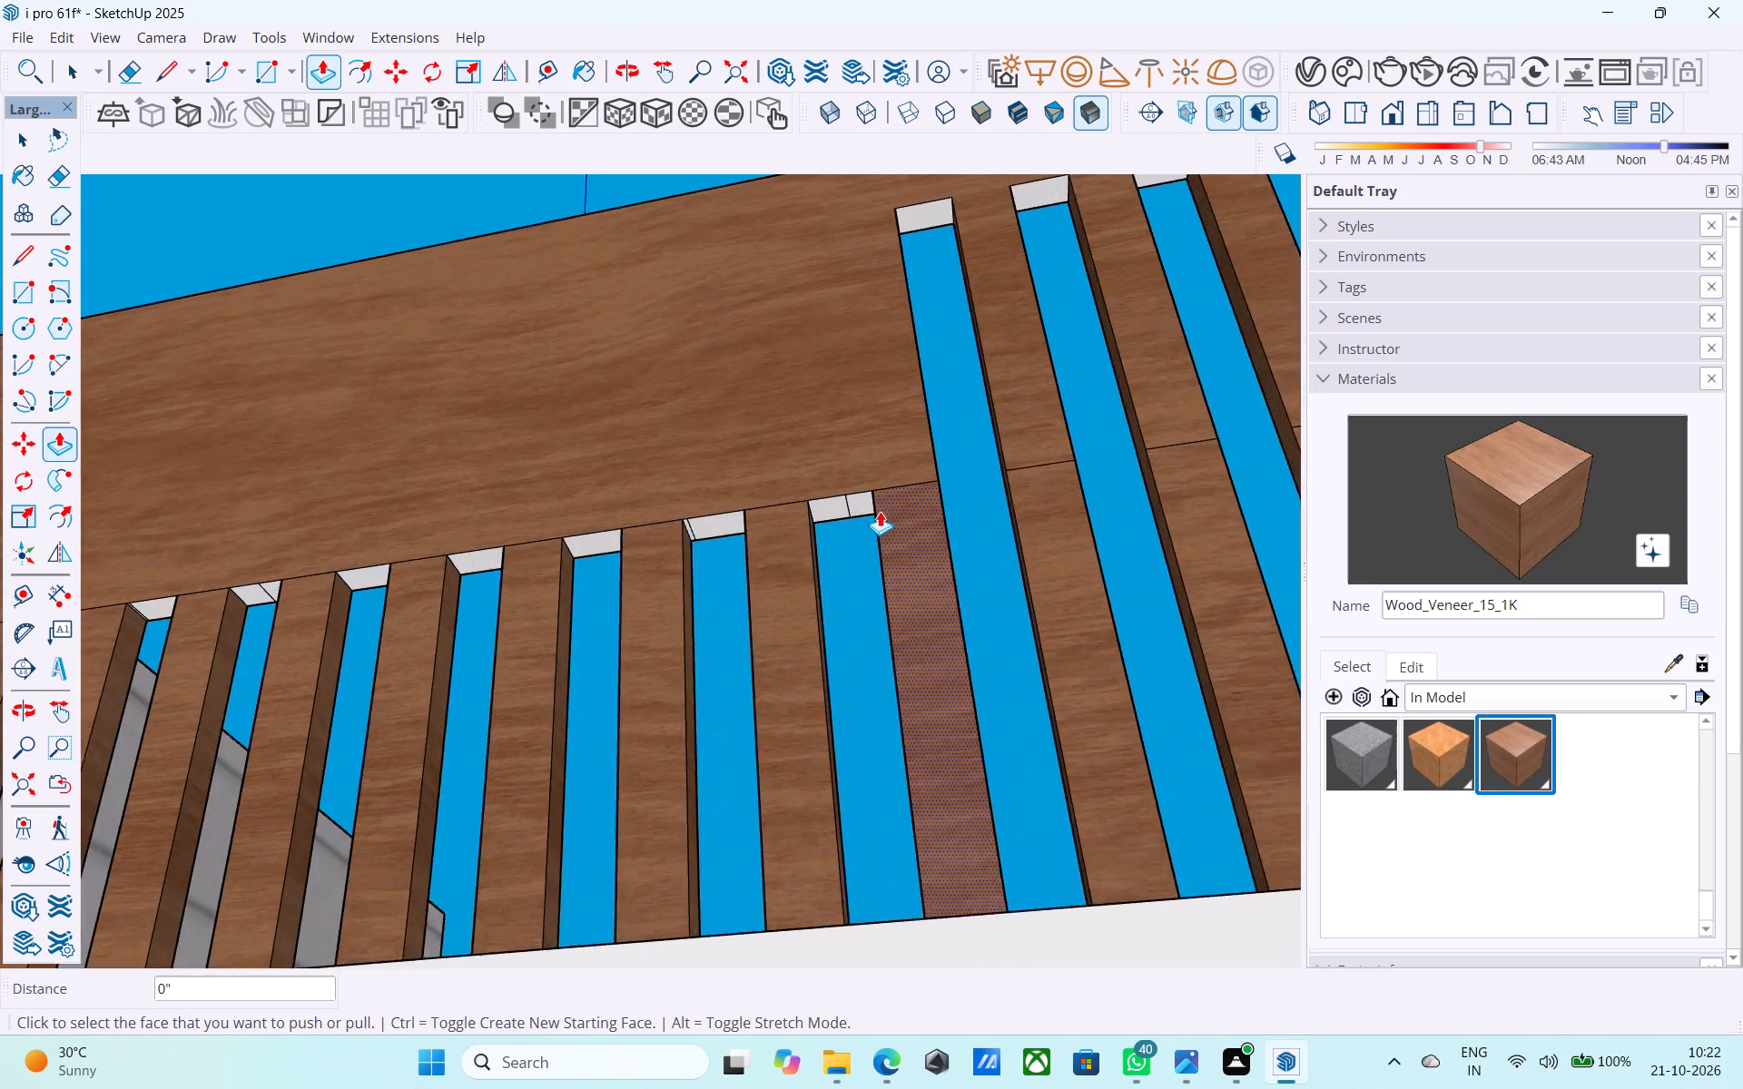
scroll(863, 507, "up", 8)
double_click(857, 498)
double_click(771, 506)
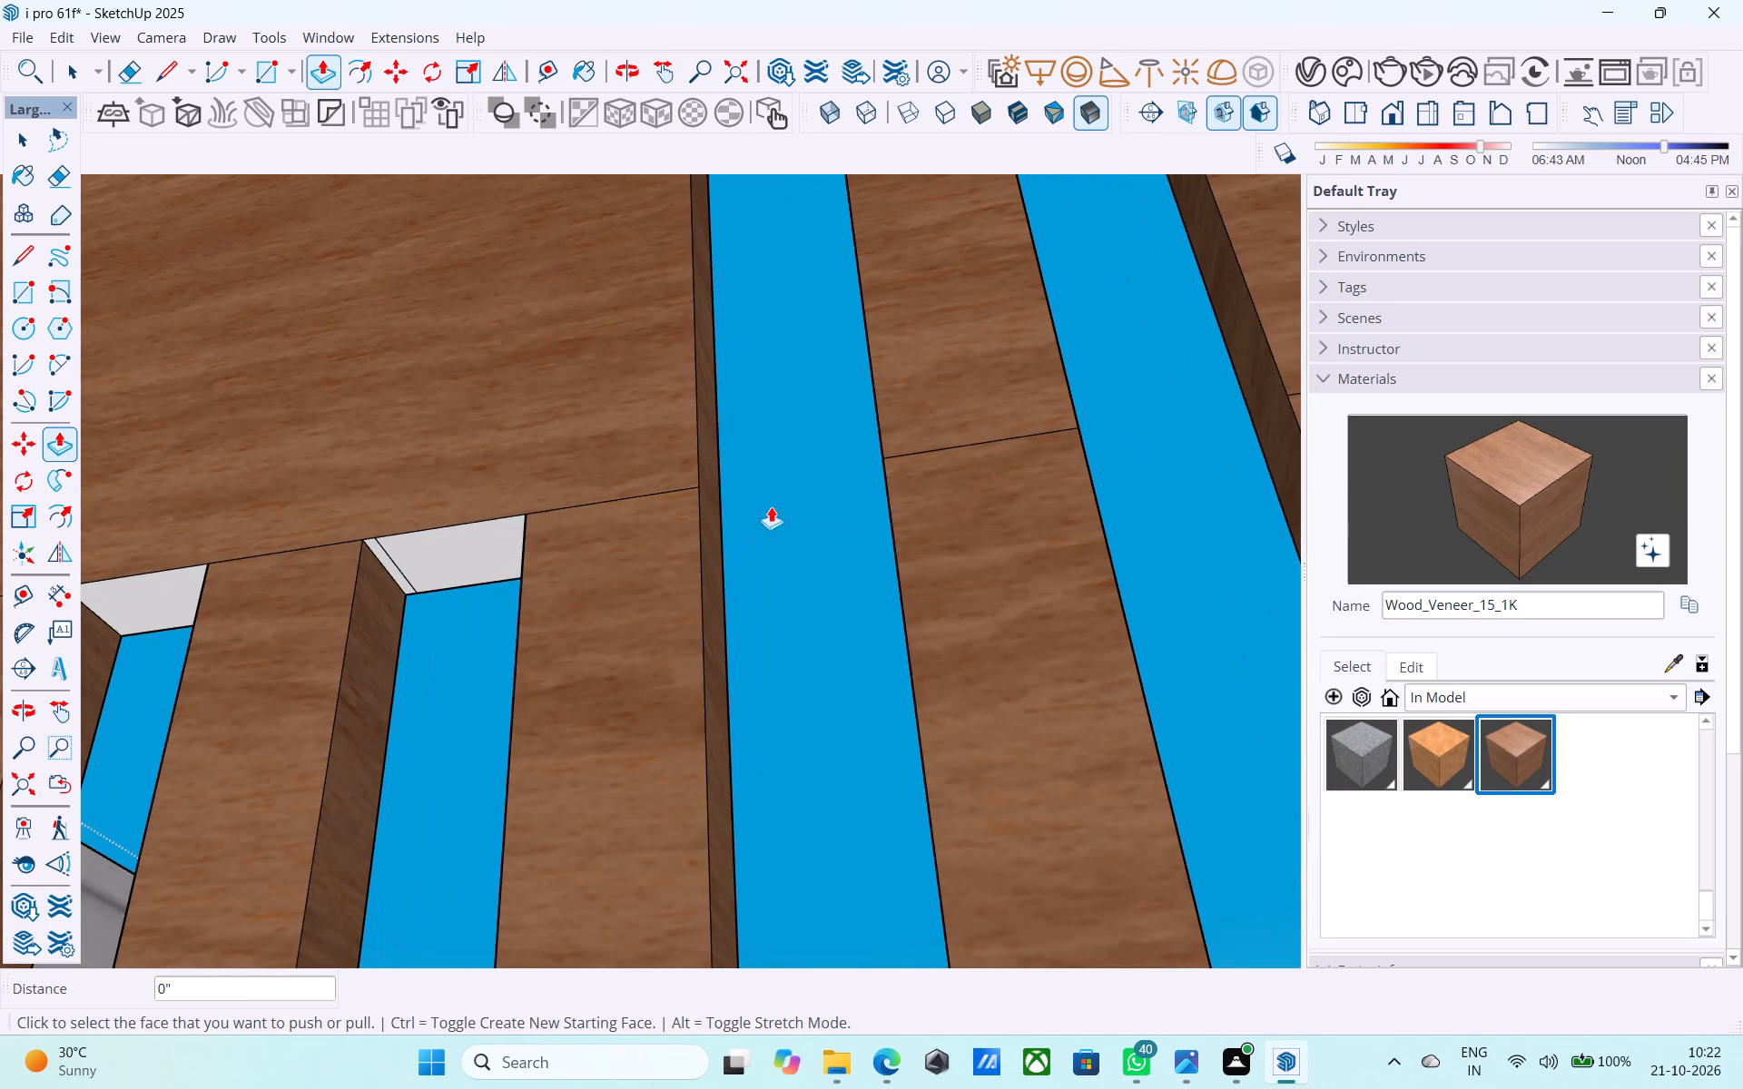
double_click(452, 563)
scroll(390, 558, "up", 6)
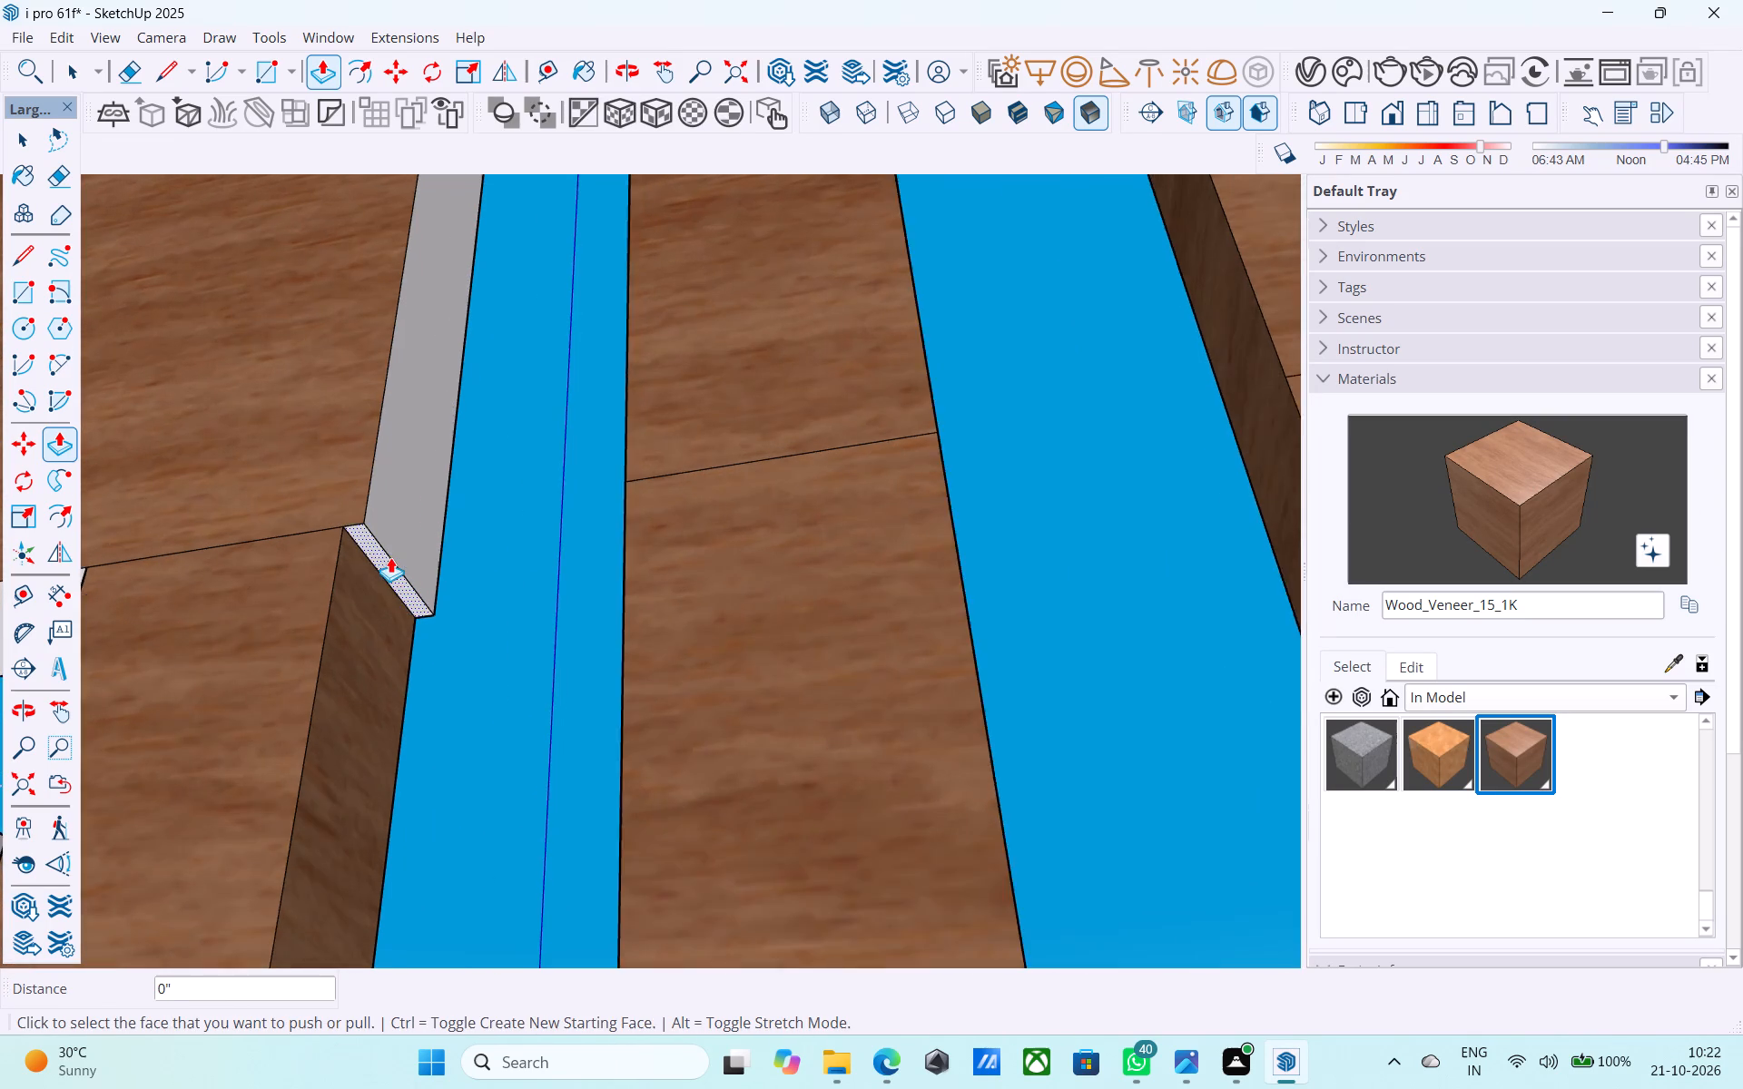
scroll(390, 557, "up", 3)
double_click(381, 553)
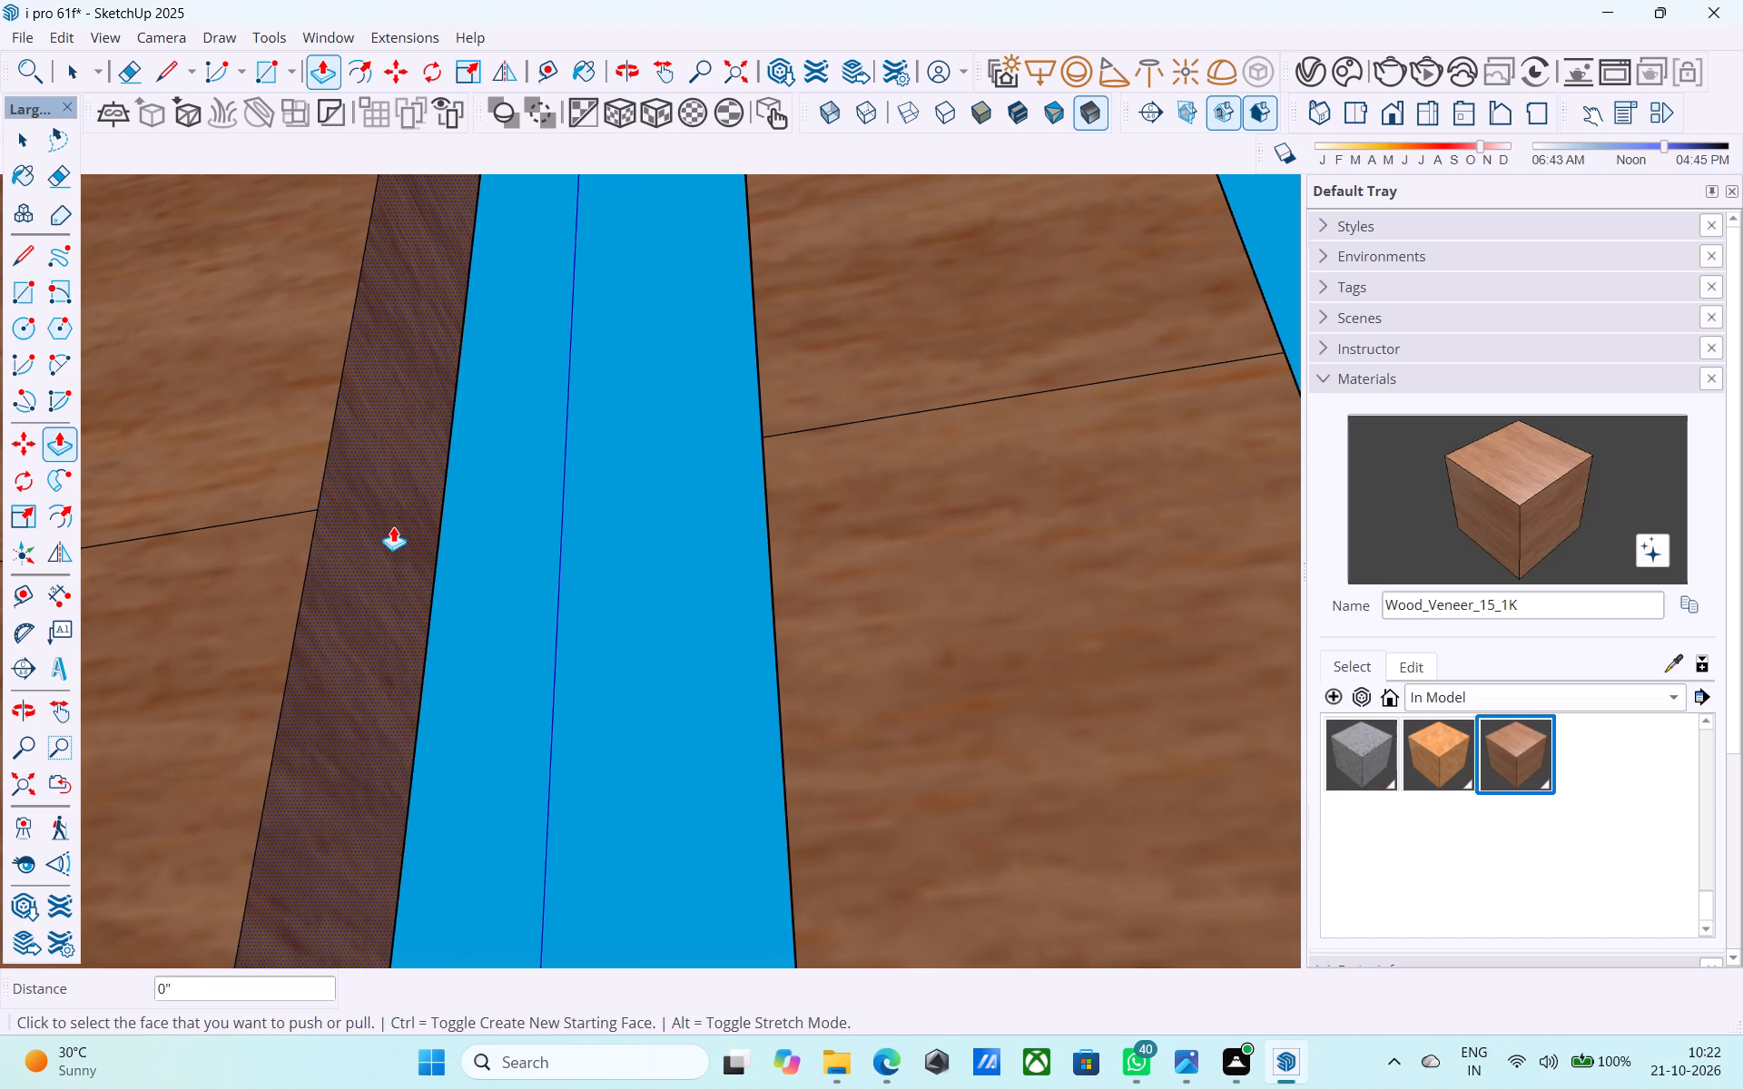
Repeat the 10" upward push on the next two undivided opening tops toward the grey clad wall.
scroll(403, 521, "down", 4)
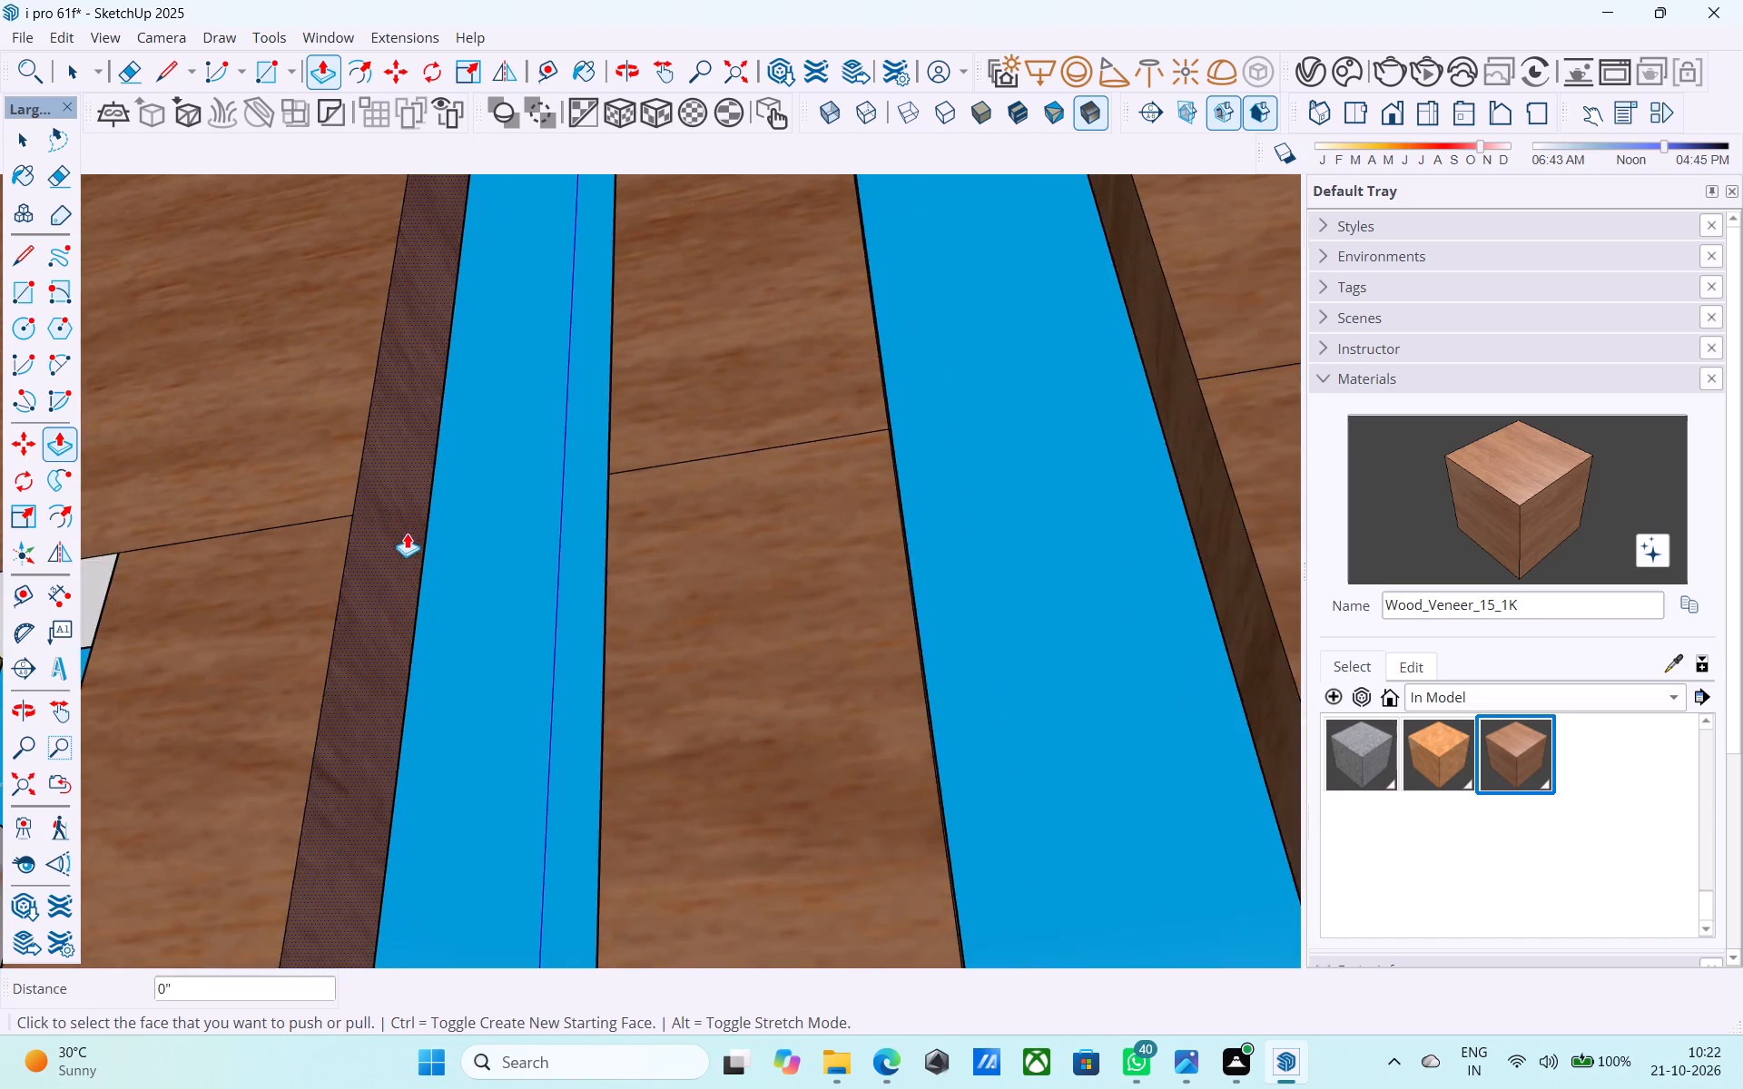
scroll(407, 533, "down", 12)
scroll(592, 529, "up", 11)
scroll(655, 476, "down", 5)
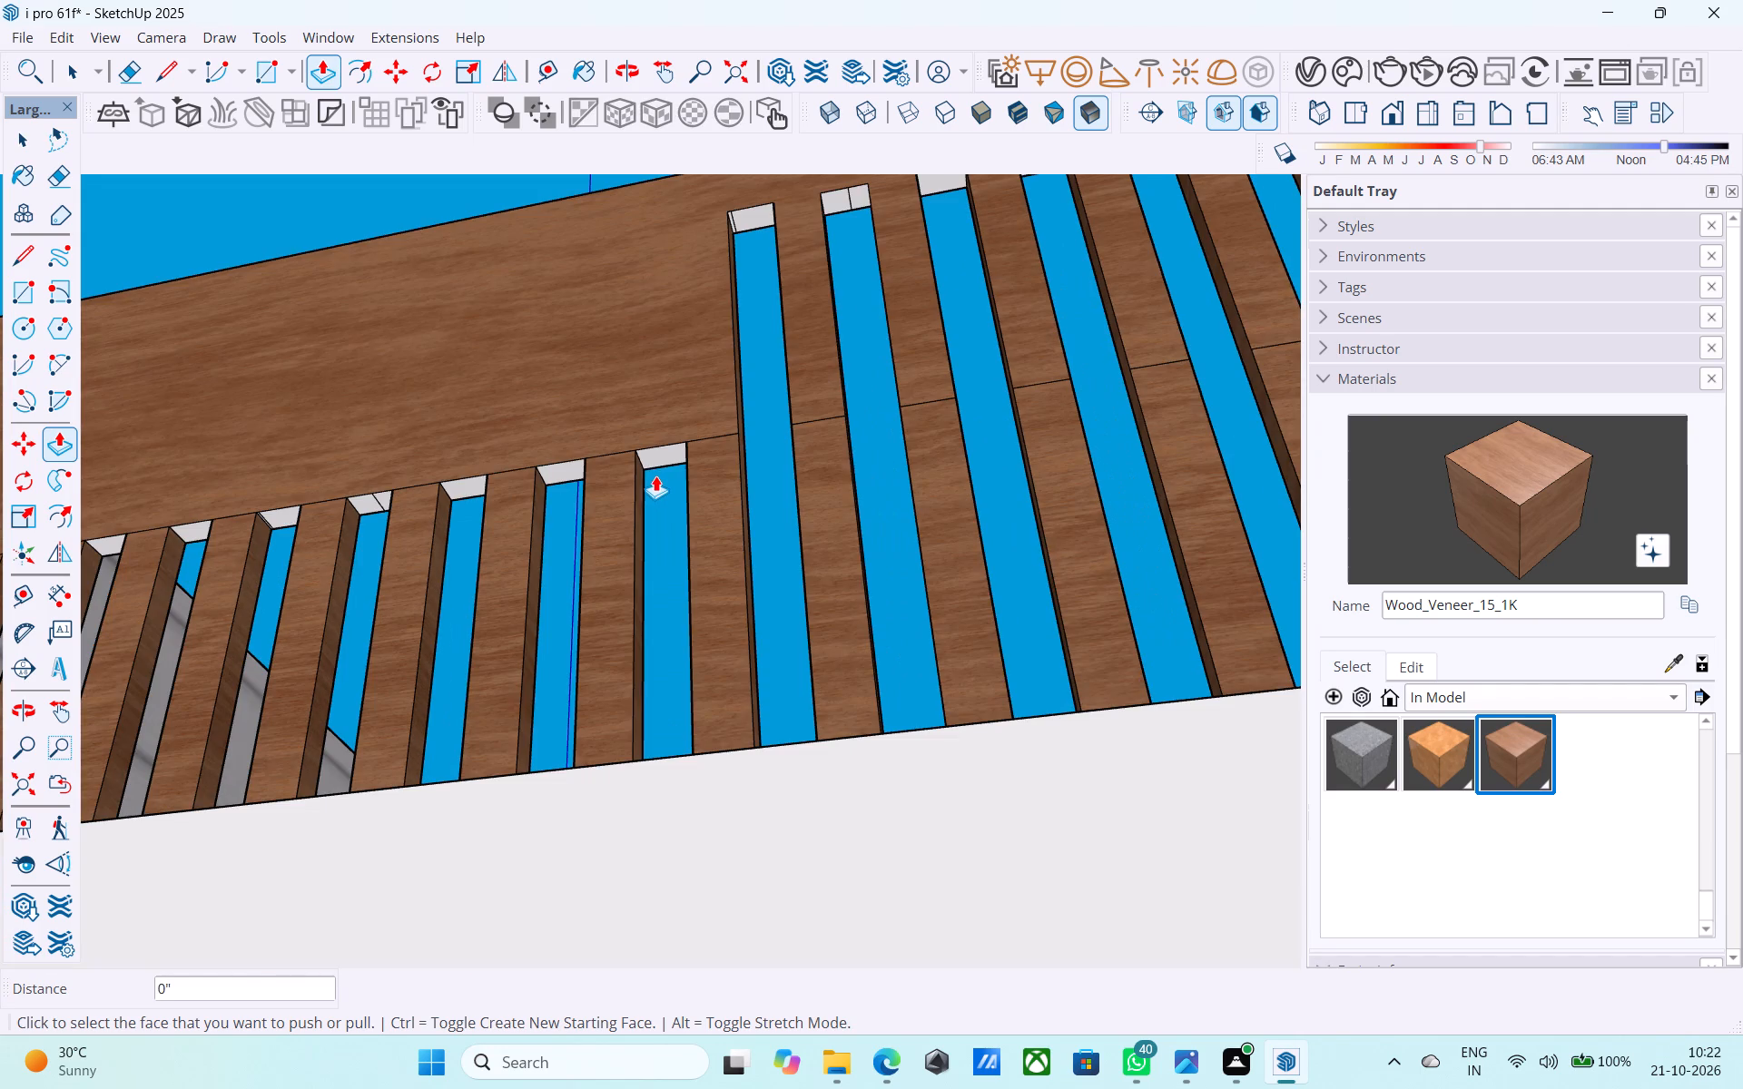
middle_click_drag(658, 438, 666, 425)
scroll(668, 447, "up", 7)
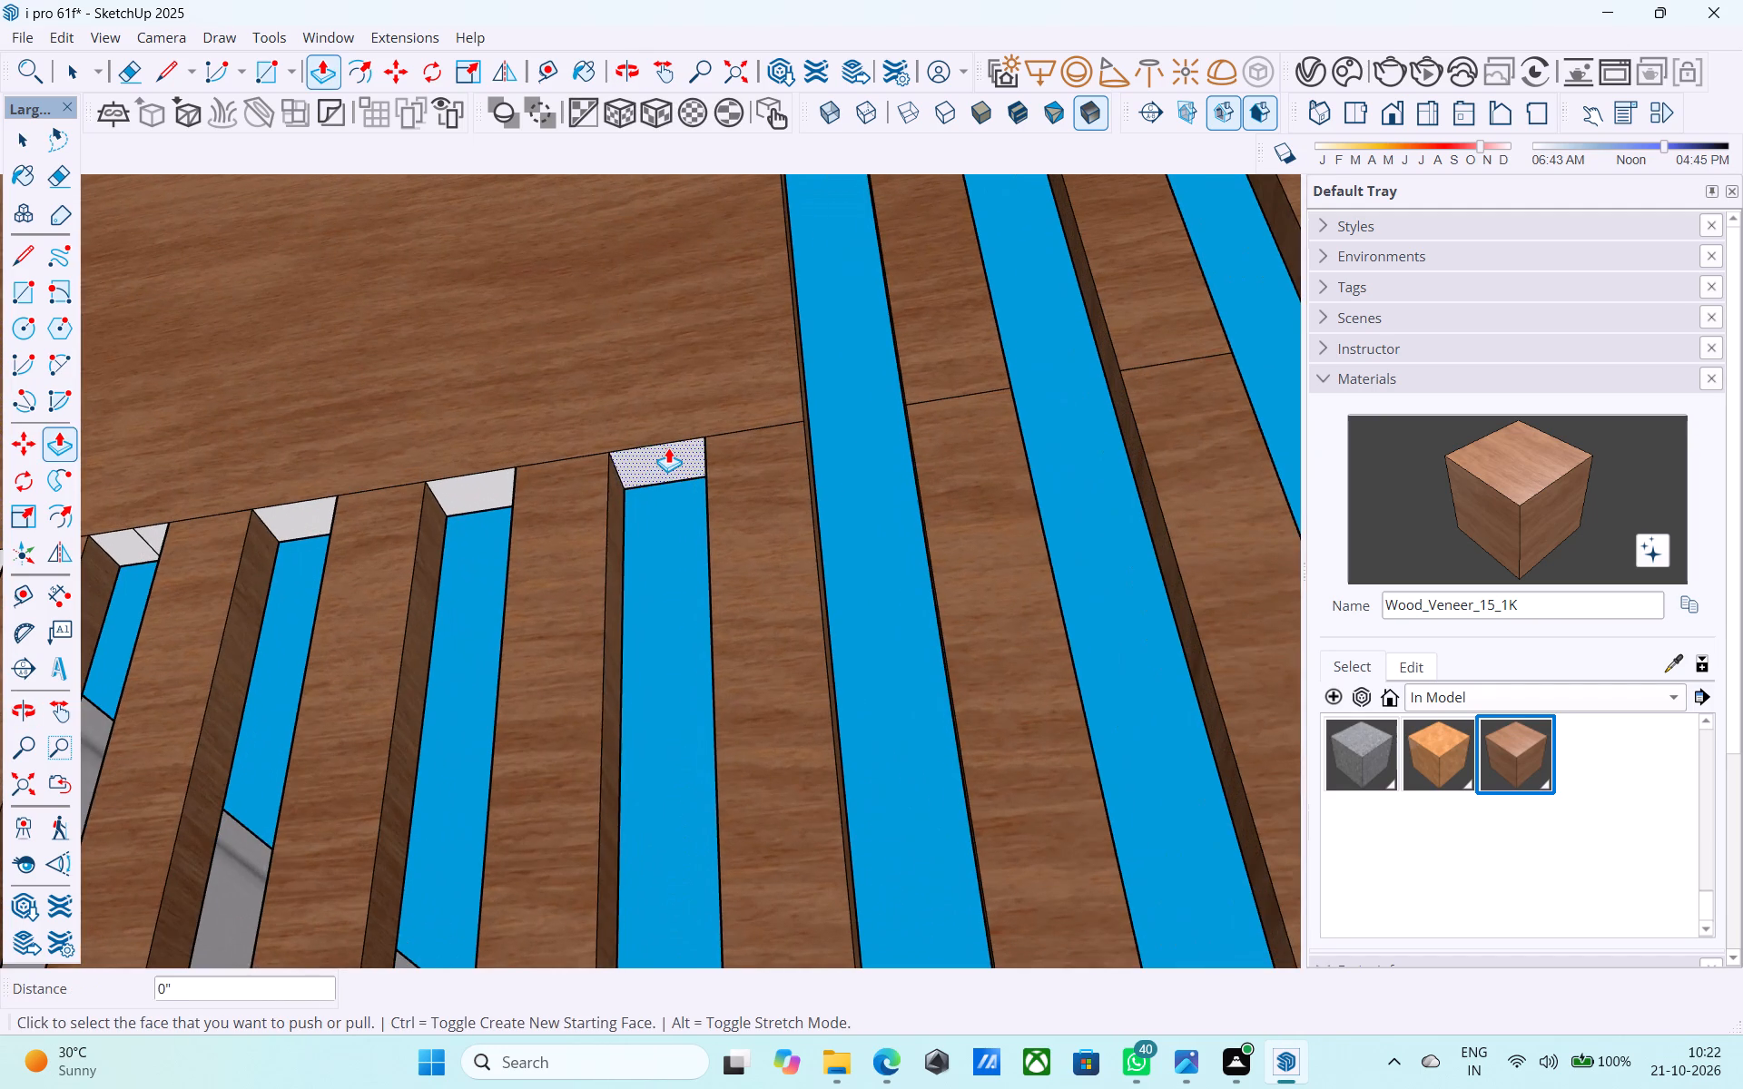
double_click(668, 447)
double_click(489, 488)
Push the next undivided opening top and both parts of the split top beside it upward 10".
scroll(489, 488, "down", 1)
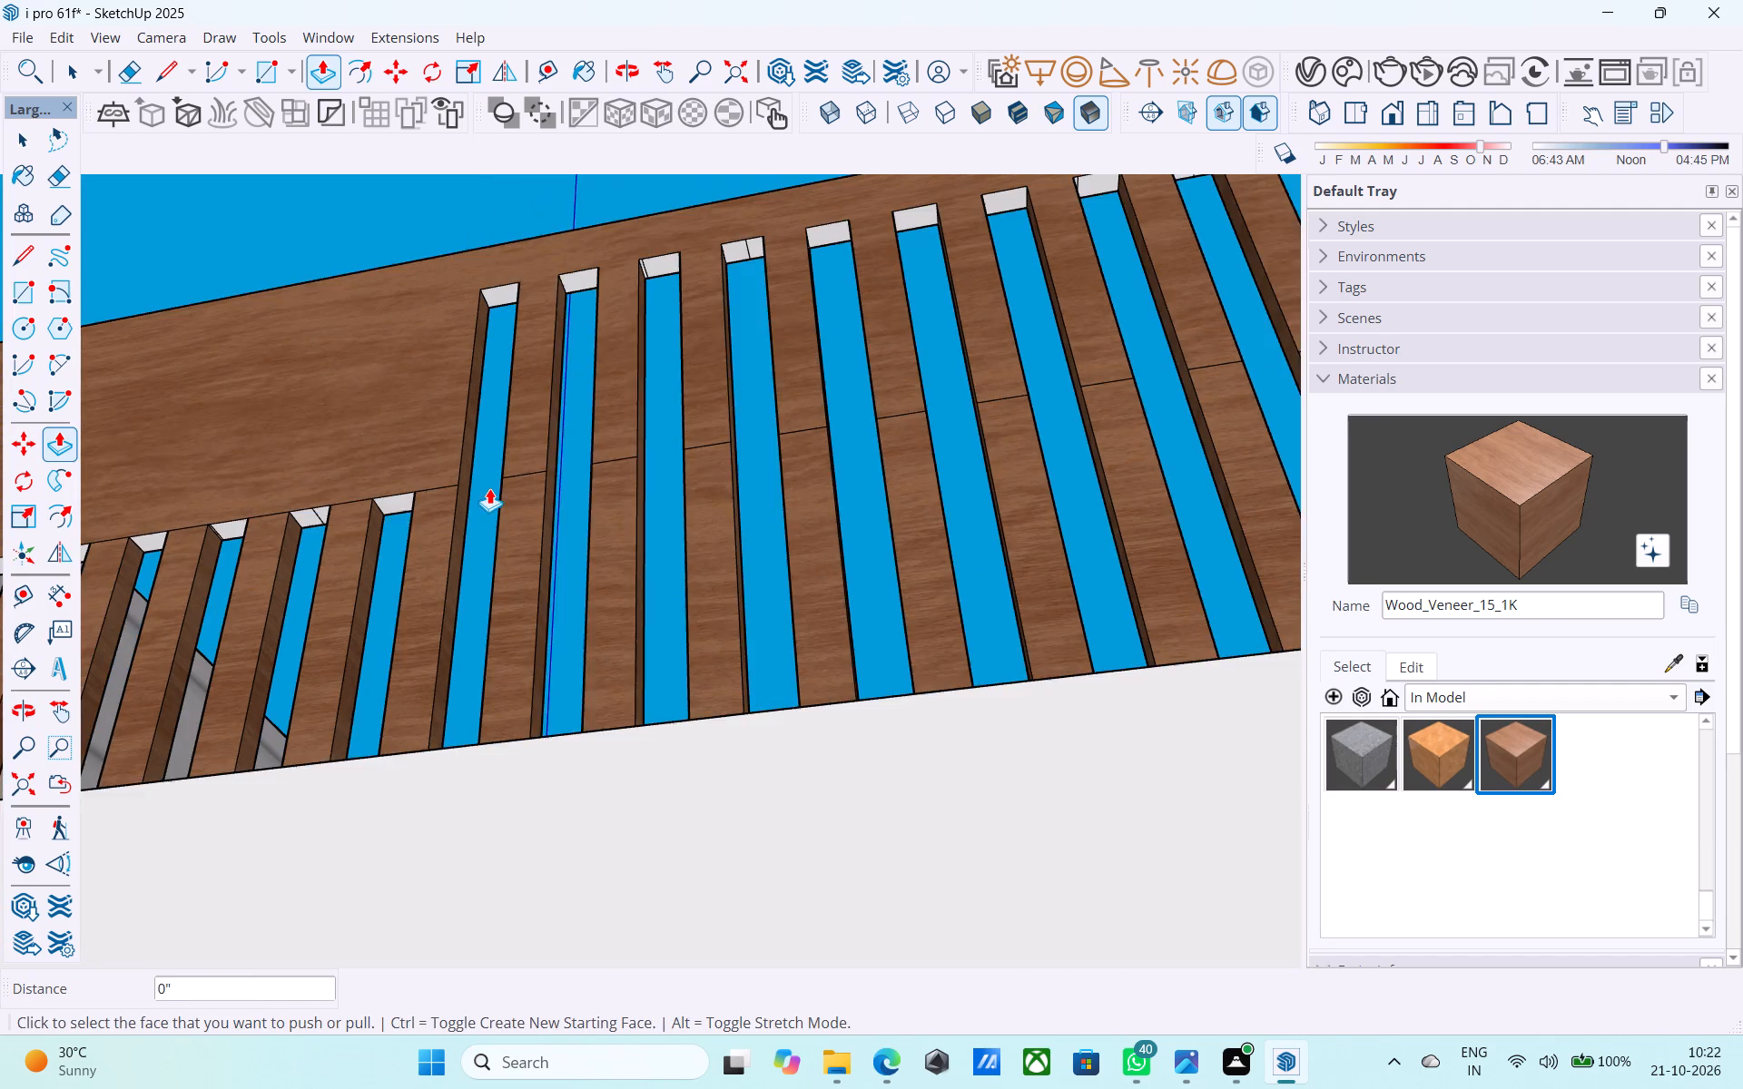
middle_click_drag(489, 488, 1062, 450)
scroll(943, 473, "up", 7)
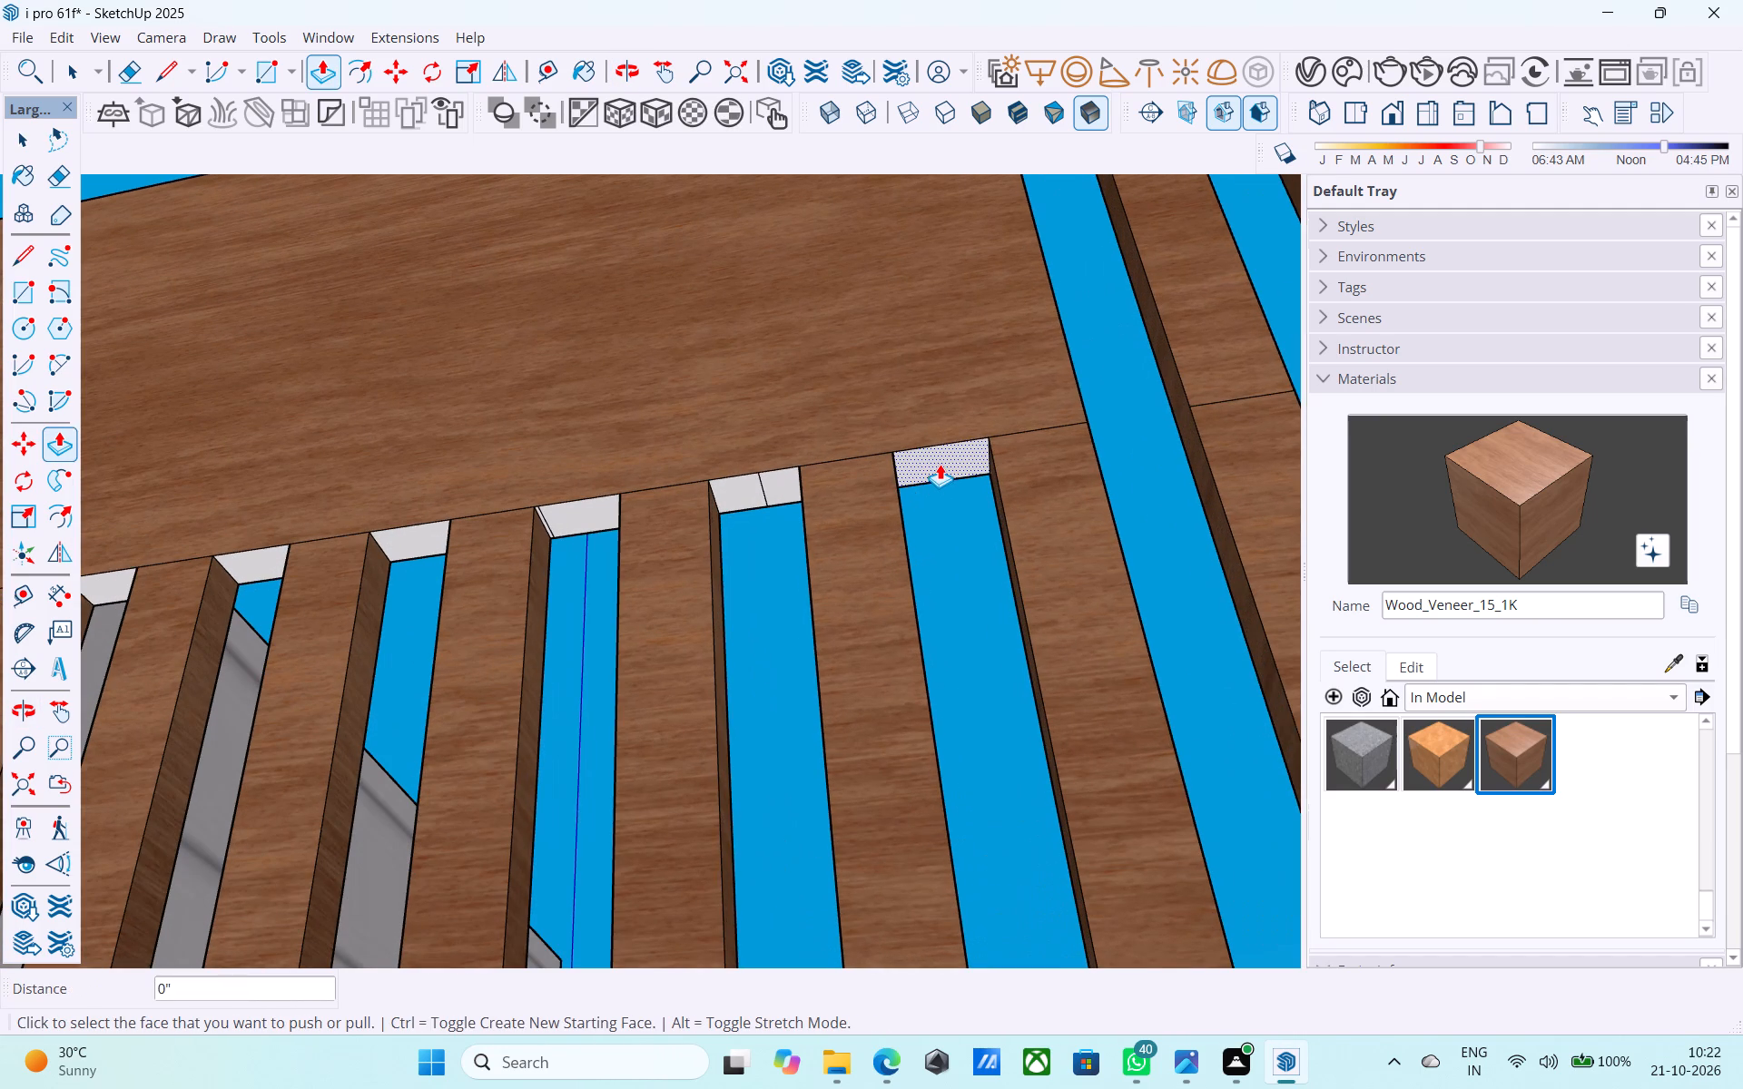
double_click(940, 463)
scroll(765, 498, "up", 4)
double_click(770, 473)
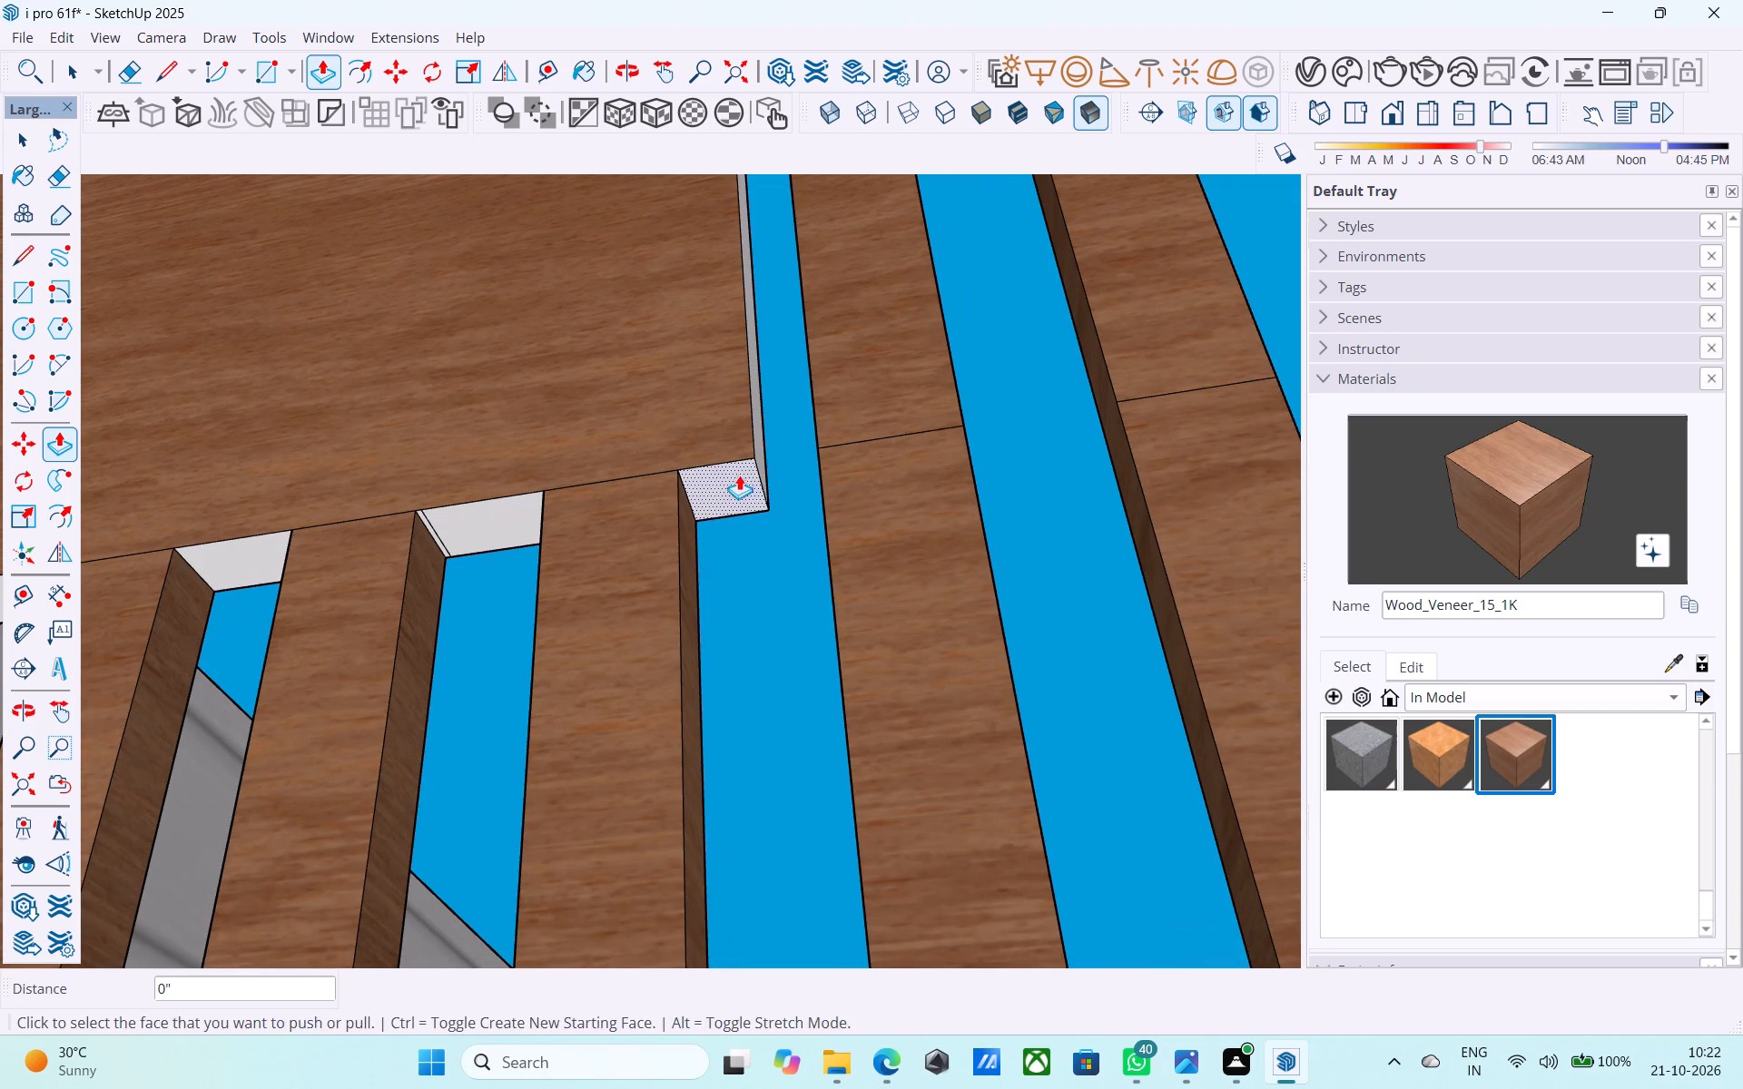
double_click(737, 475)
Push both parts of the next opening's split top, including the narrow sliver, upward 10".
double_click(496, 520)
middle_click_drag(496, 520, 545, 519)
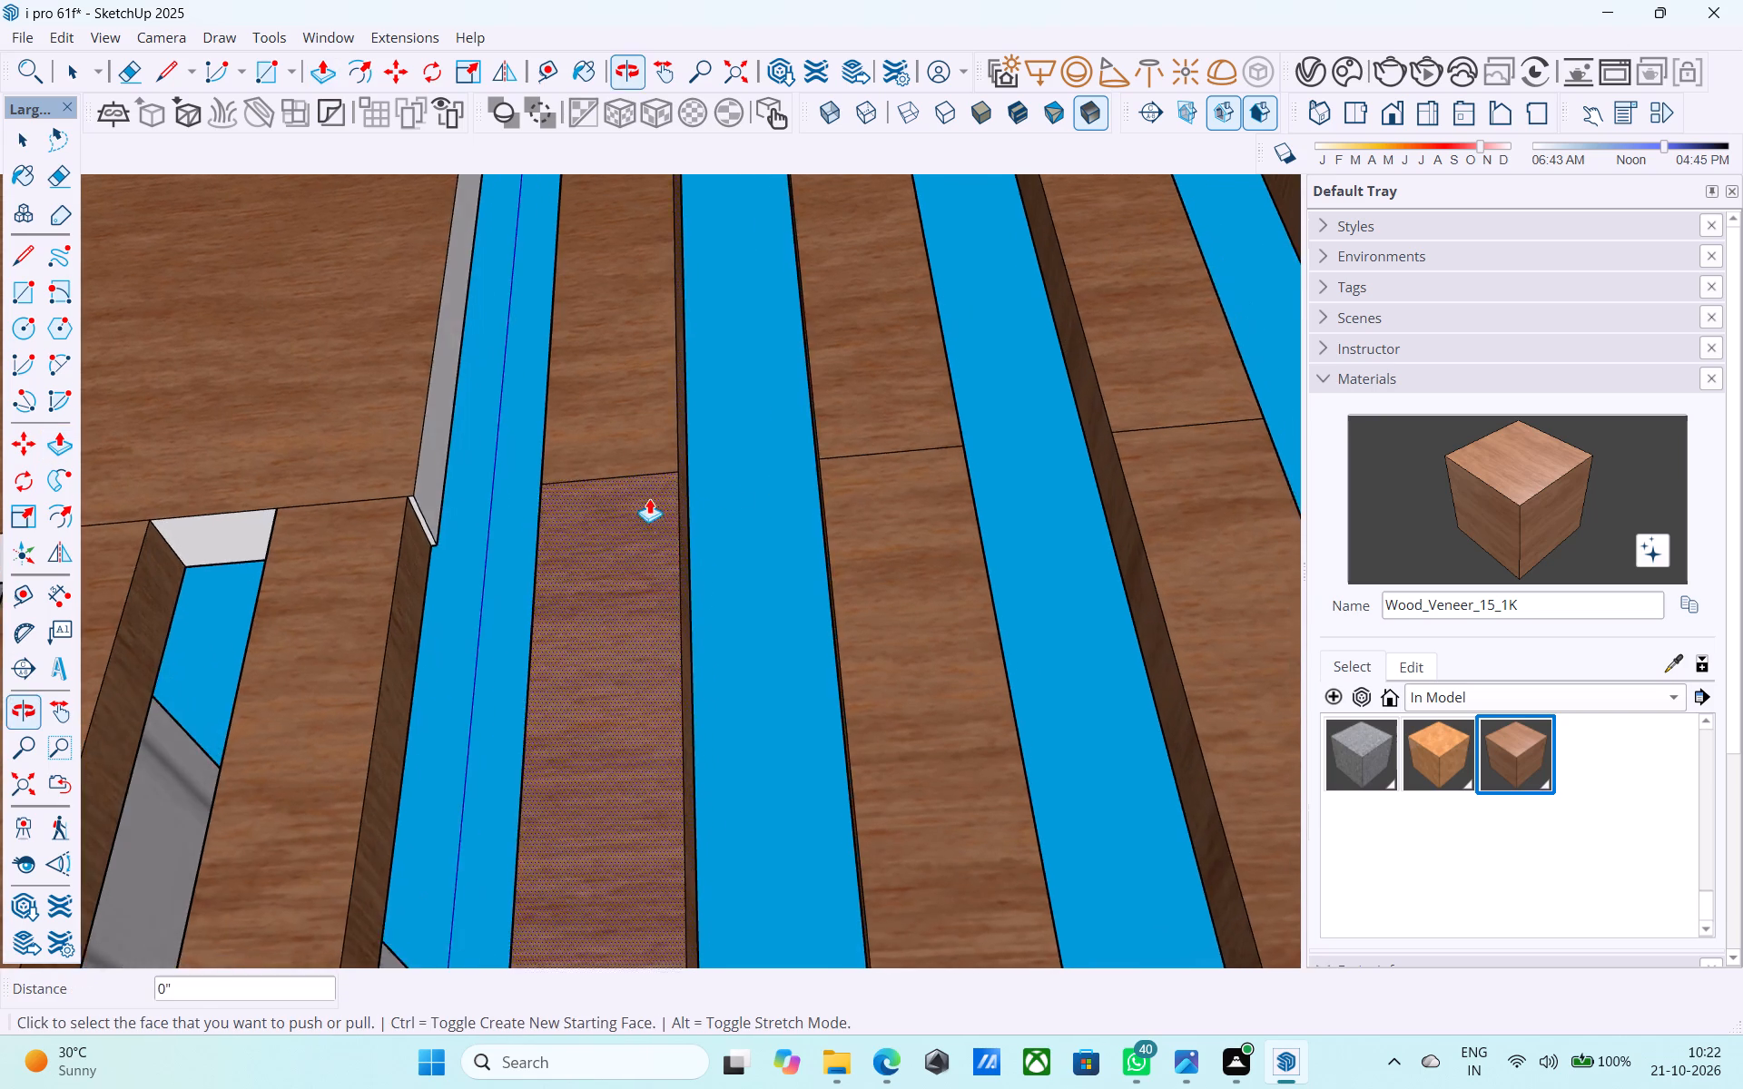
scroll(852, 467, "down", 5)
scroll(633, 516, "up", 4)
scroll(584, 484, "down", 4)
middle_click_drag(479, 448, 506, 456, "shift")
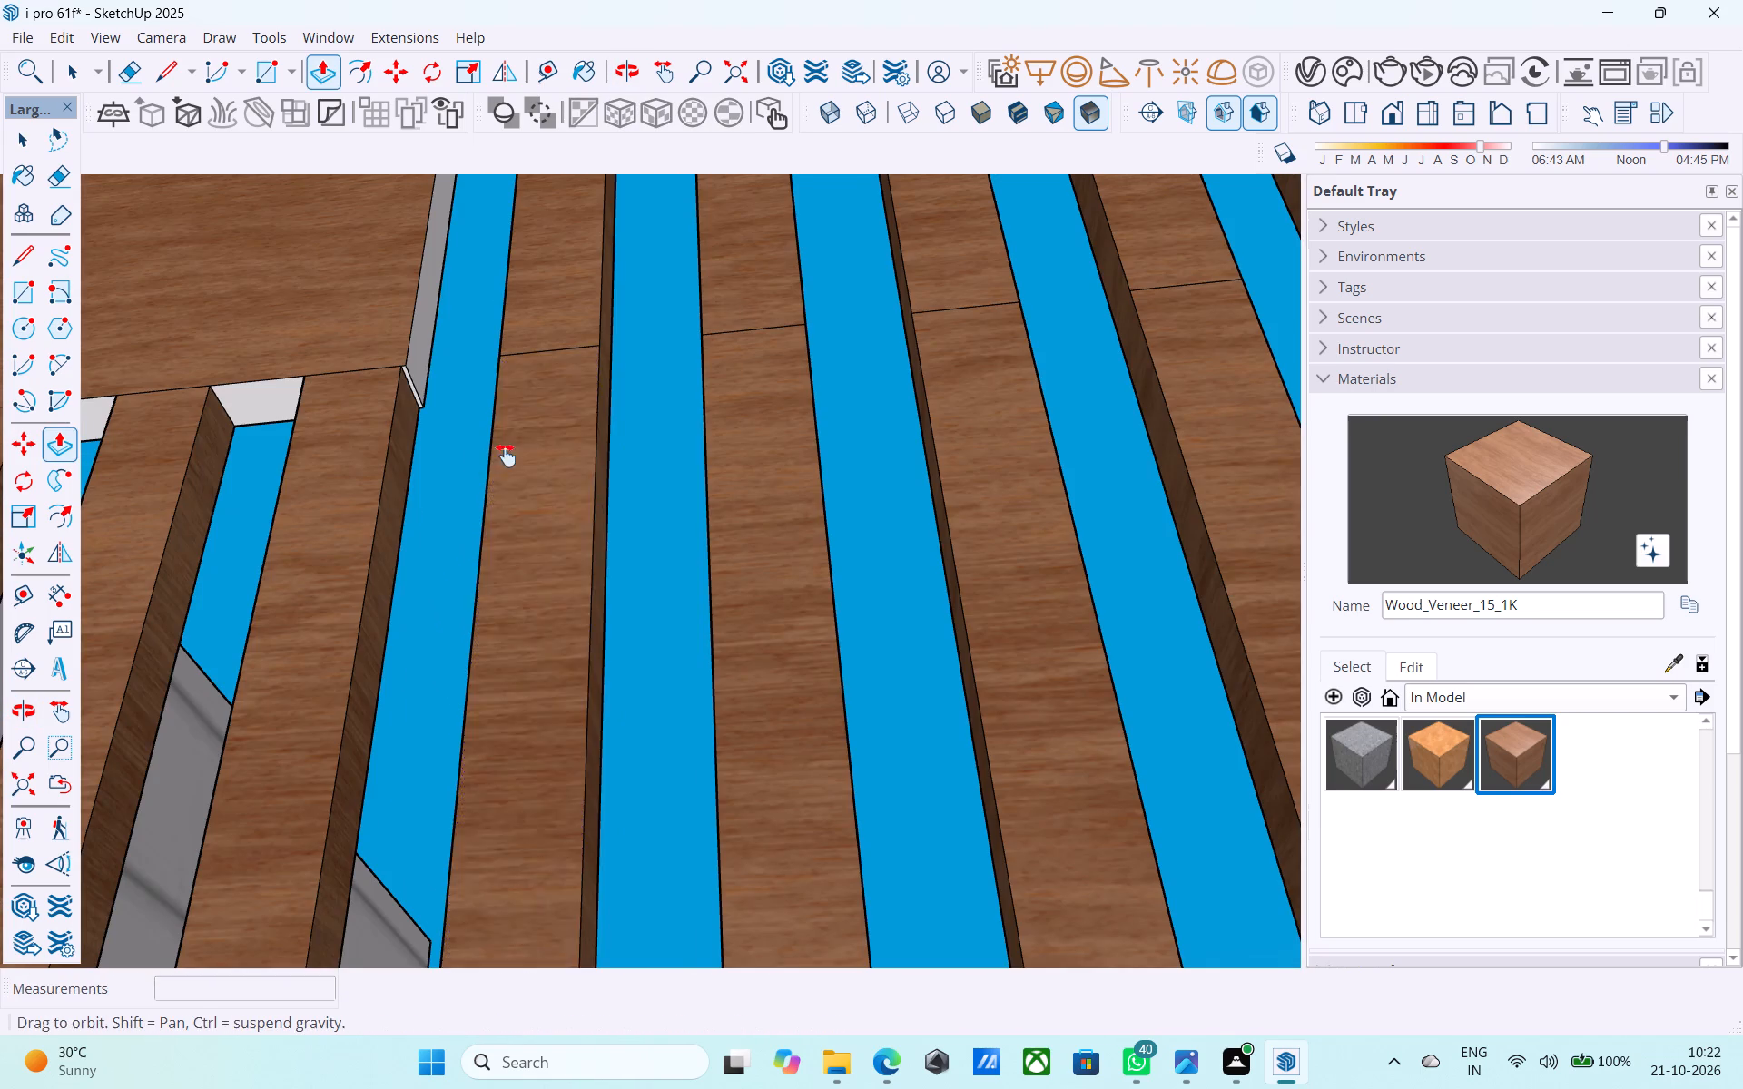
middle_click_drag(506, 456, 716, 485, "shift")
scroll(613, 433, "up", 13)
double_click(606, 406)
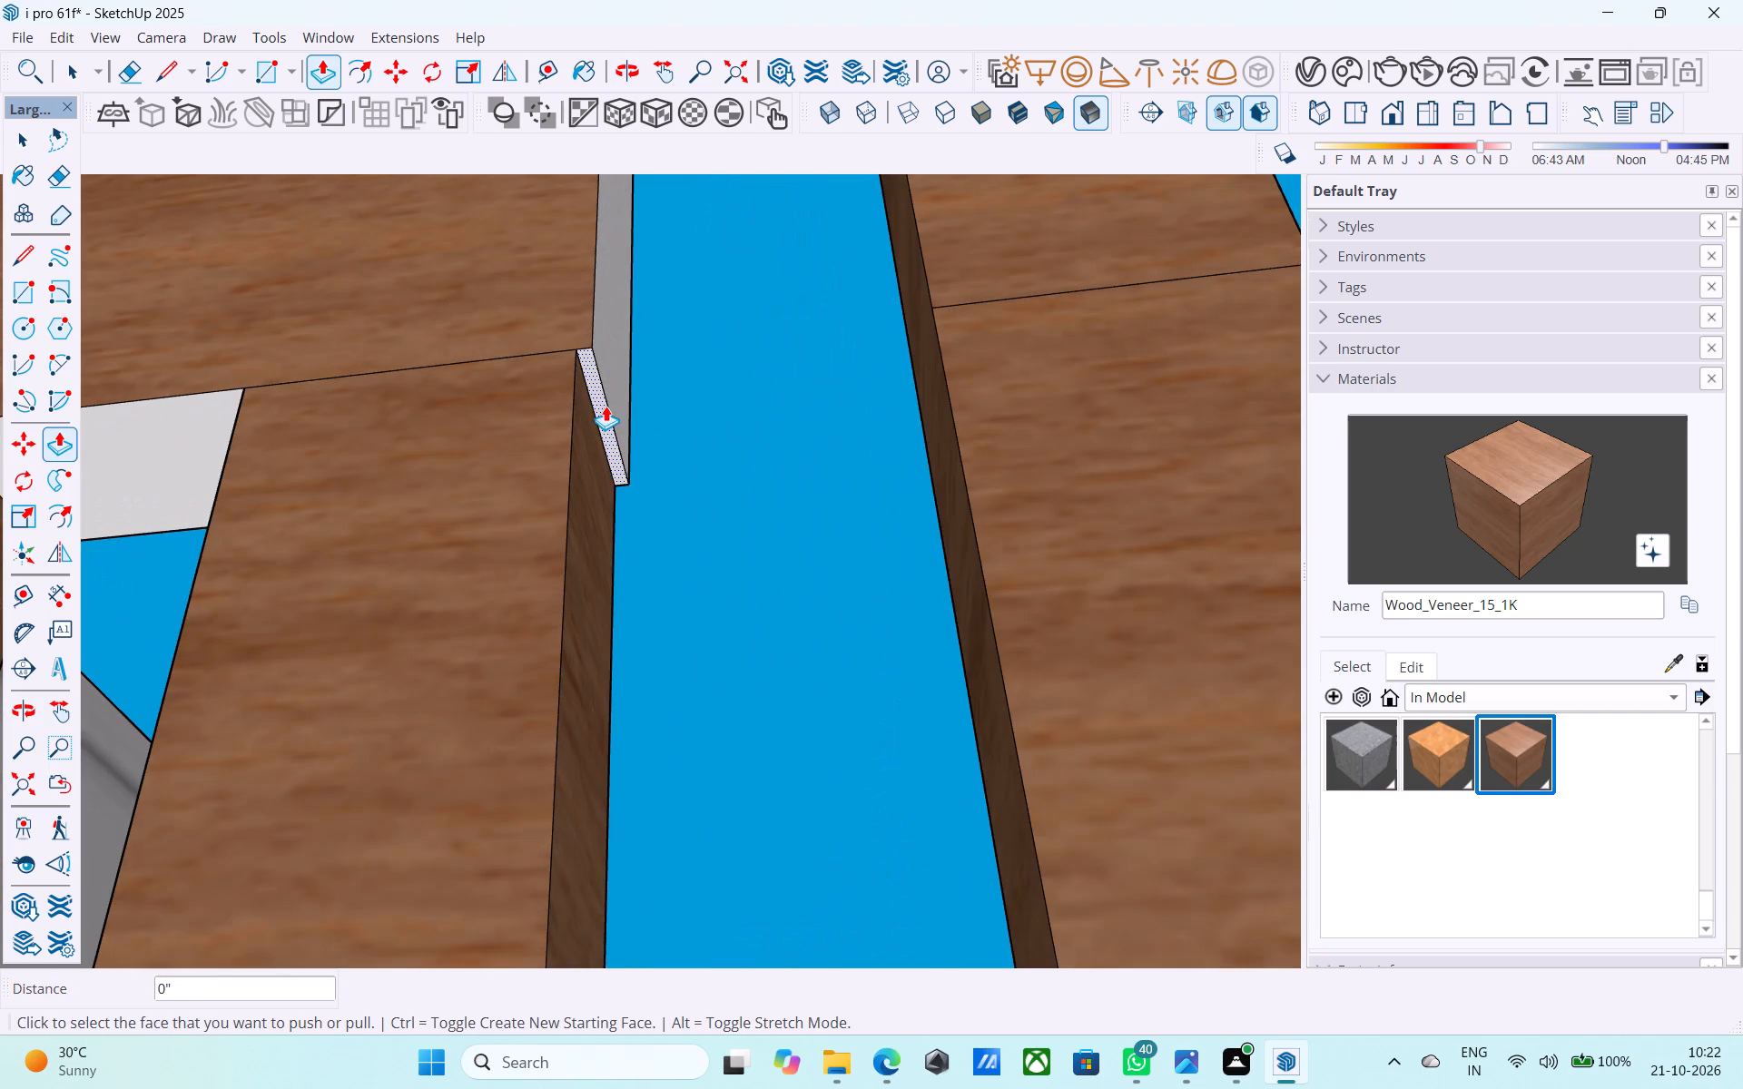
scroll(606, 407, "down", 10)
double_click(490, 450)
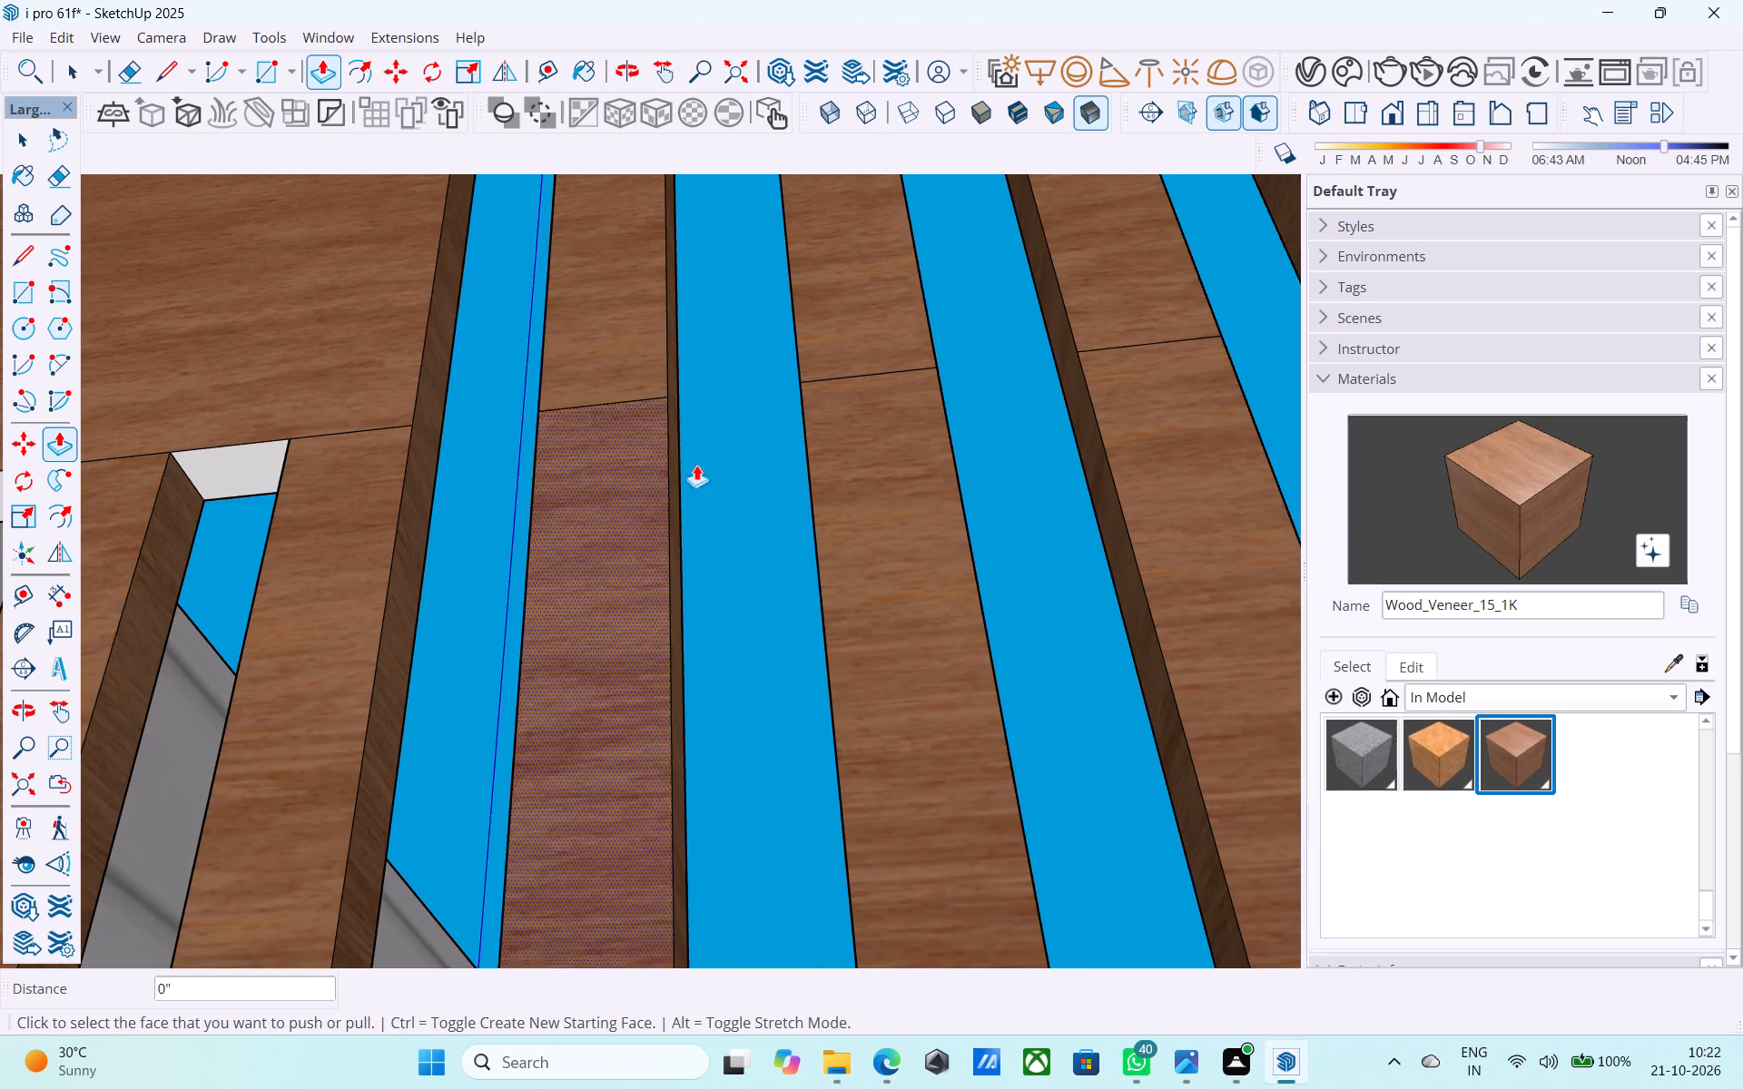
Repeat the 10" upward push on the next two undivided opening tops and both parts of the split top beside them.
scroll(894, 486, "down", 6)
scroll(534, 504, "up", 4)
scroll(506, 472, "down", 5)
middle_click_drag(469, 416, 512, 455)
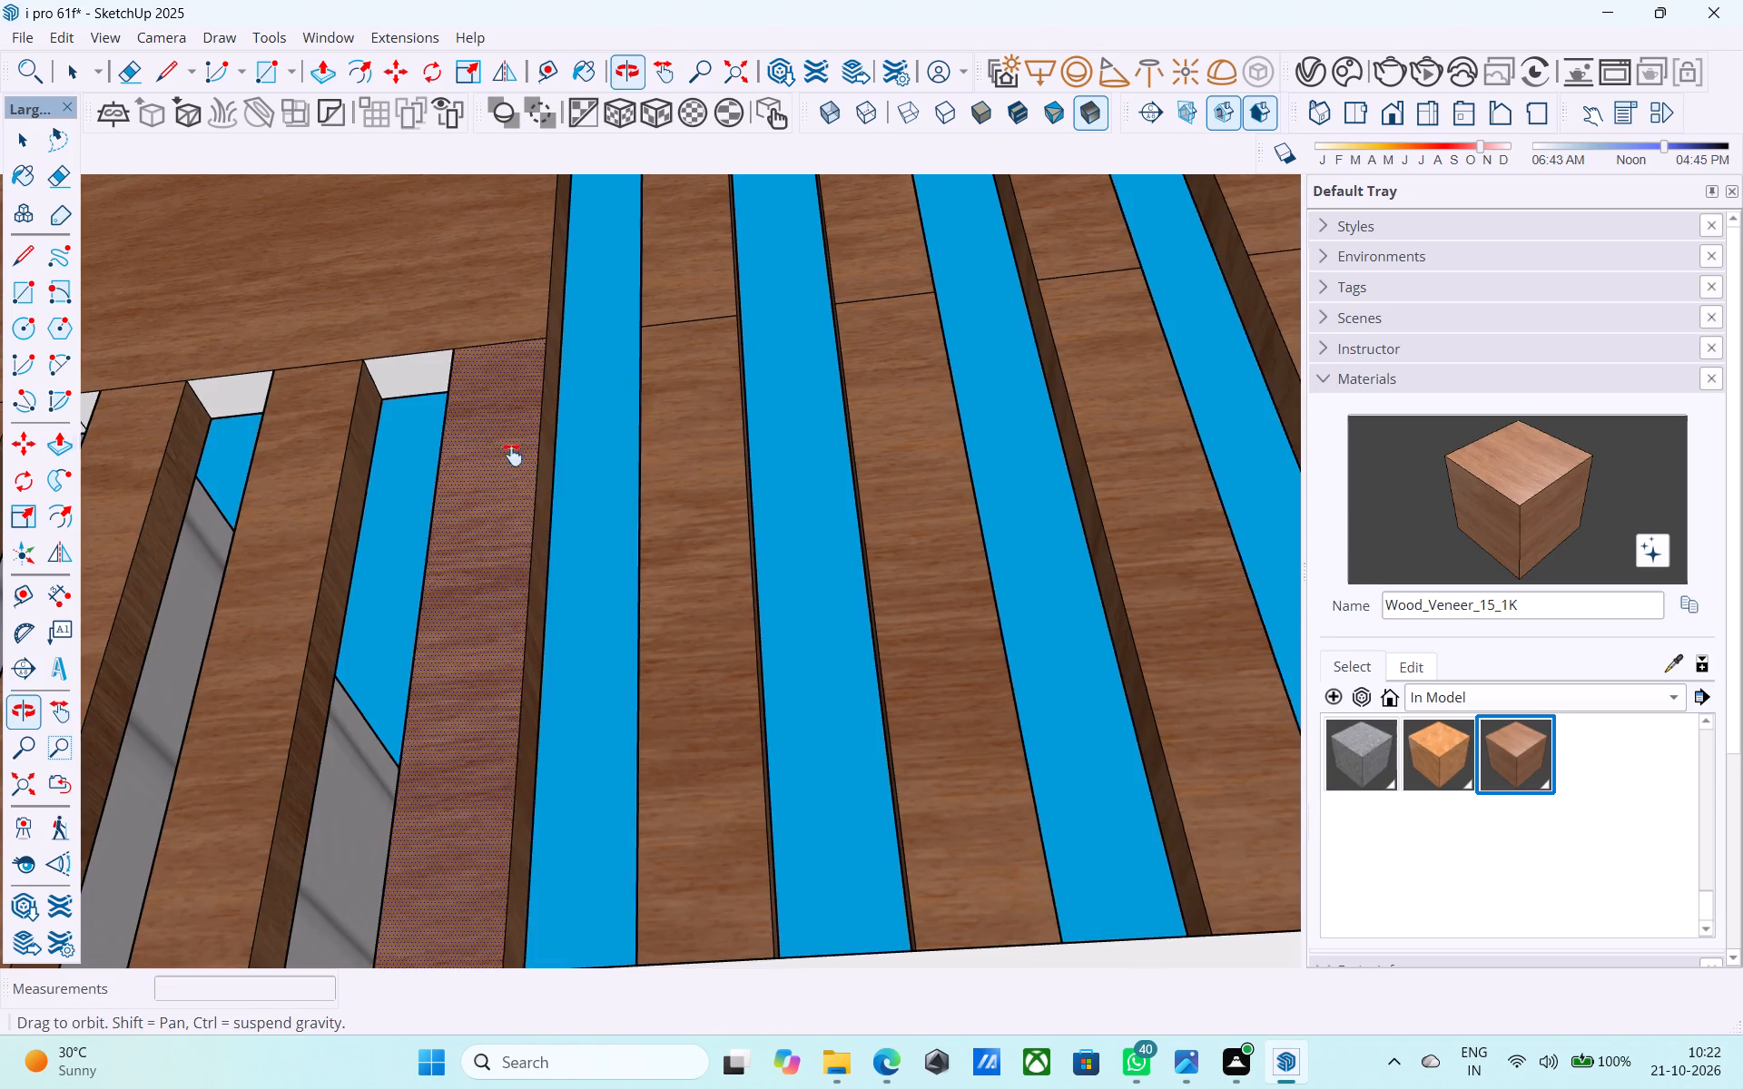
middle_click_drag(512, 455, 945, 568)
double_click(839, 510)
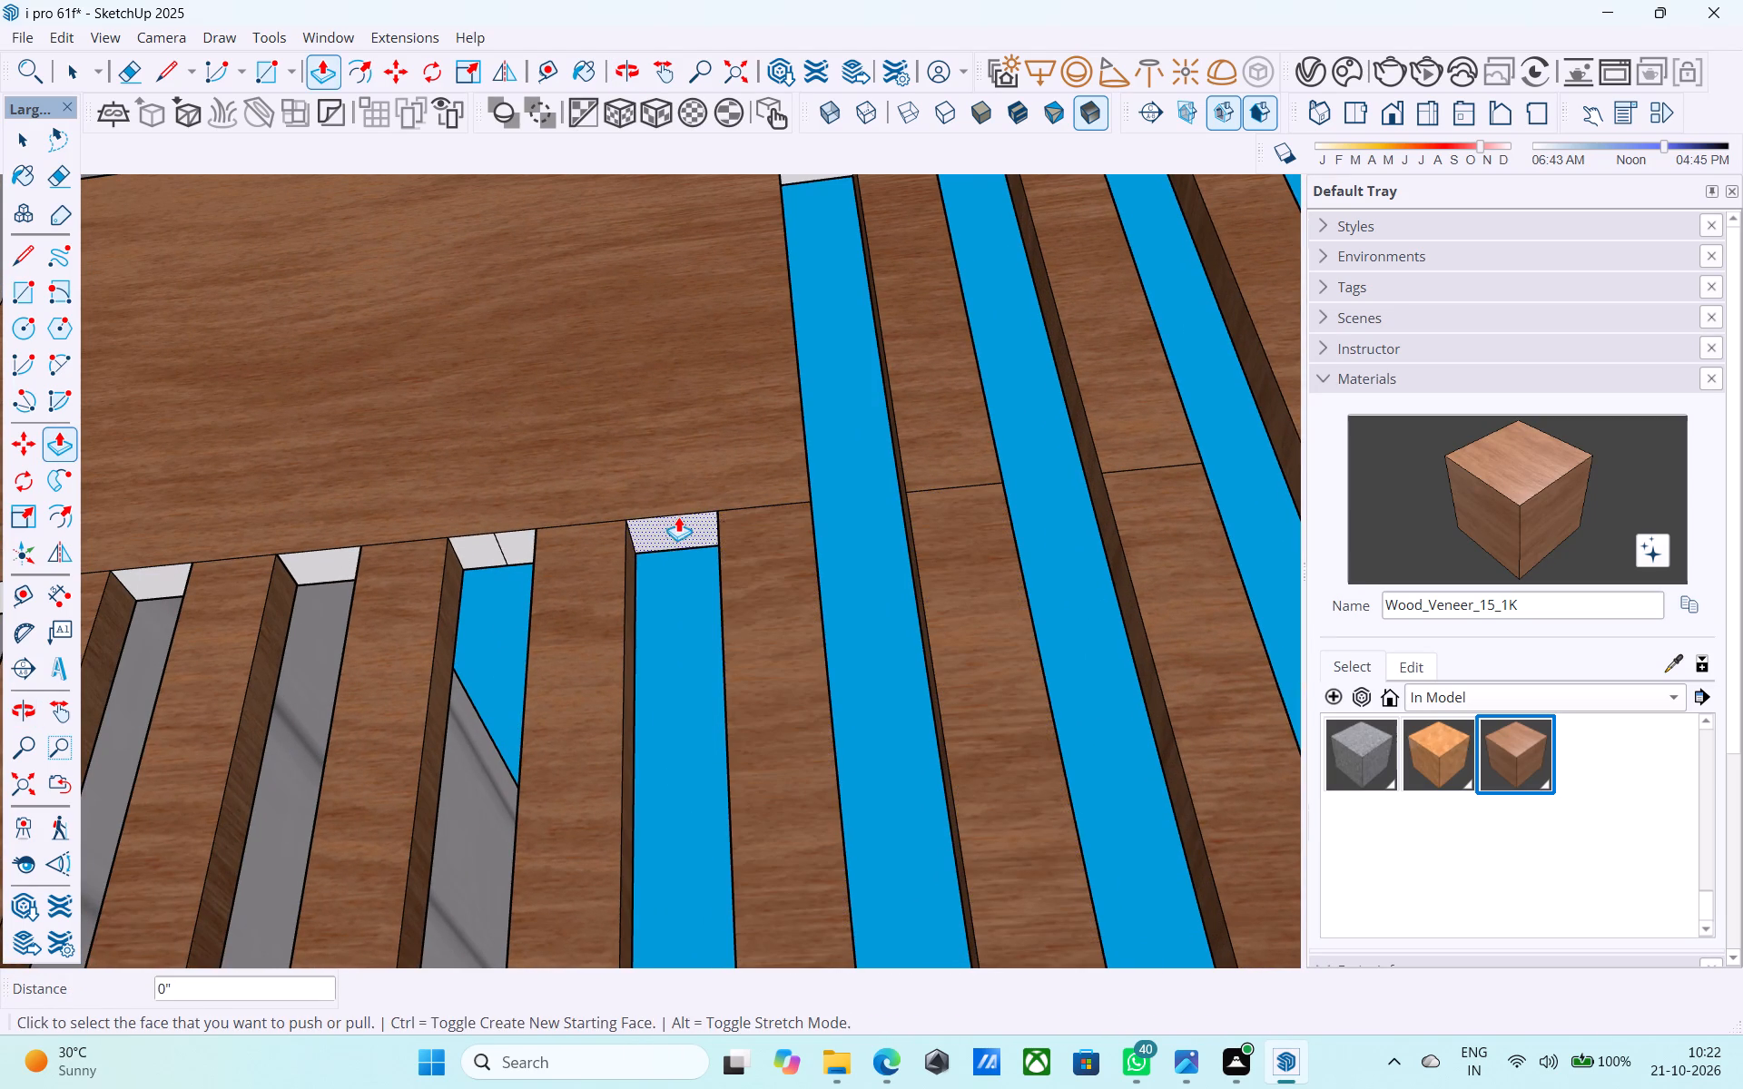
double_click(674, 517)
double_click(508, 545)
double_click(482, 542)
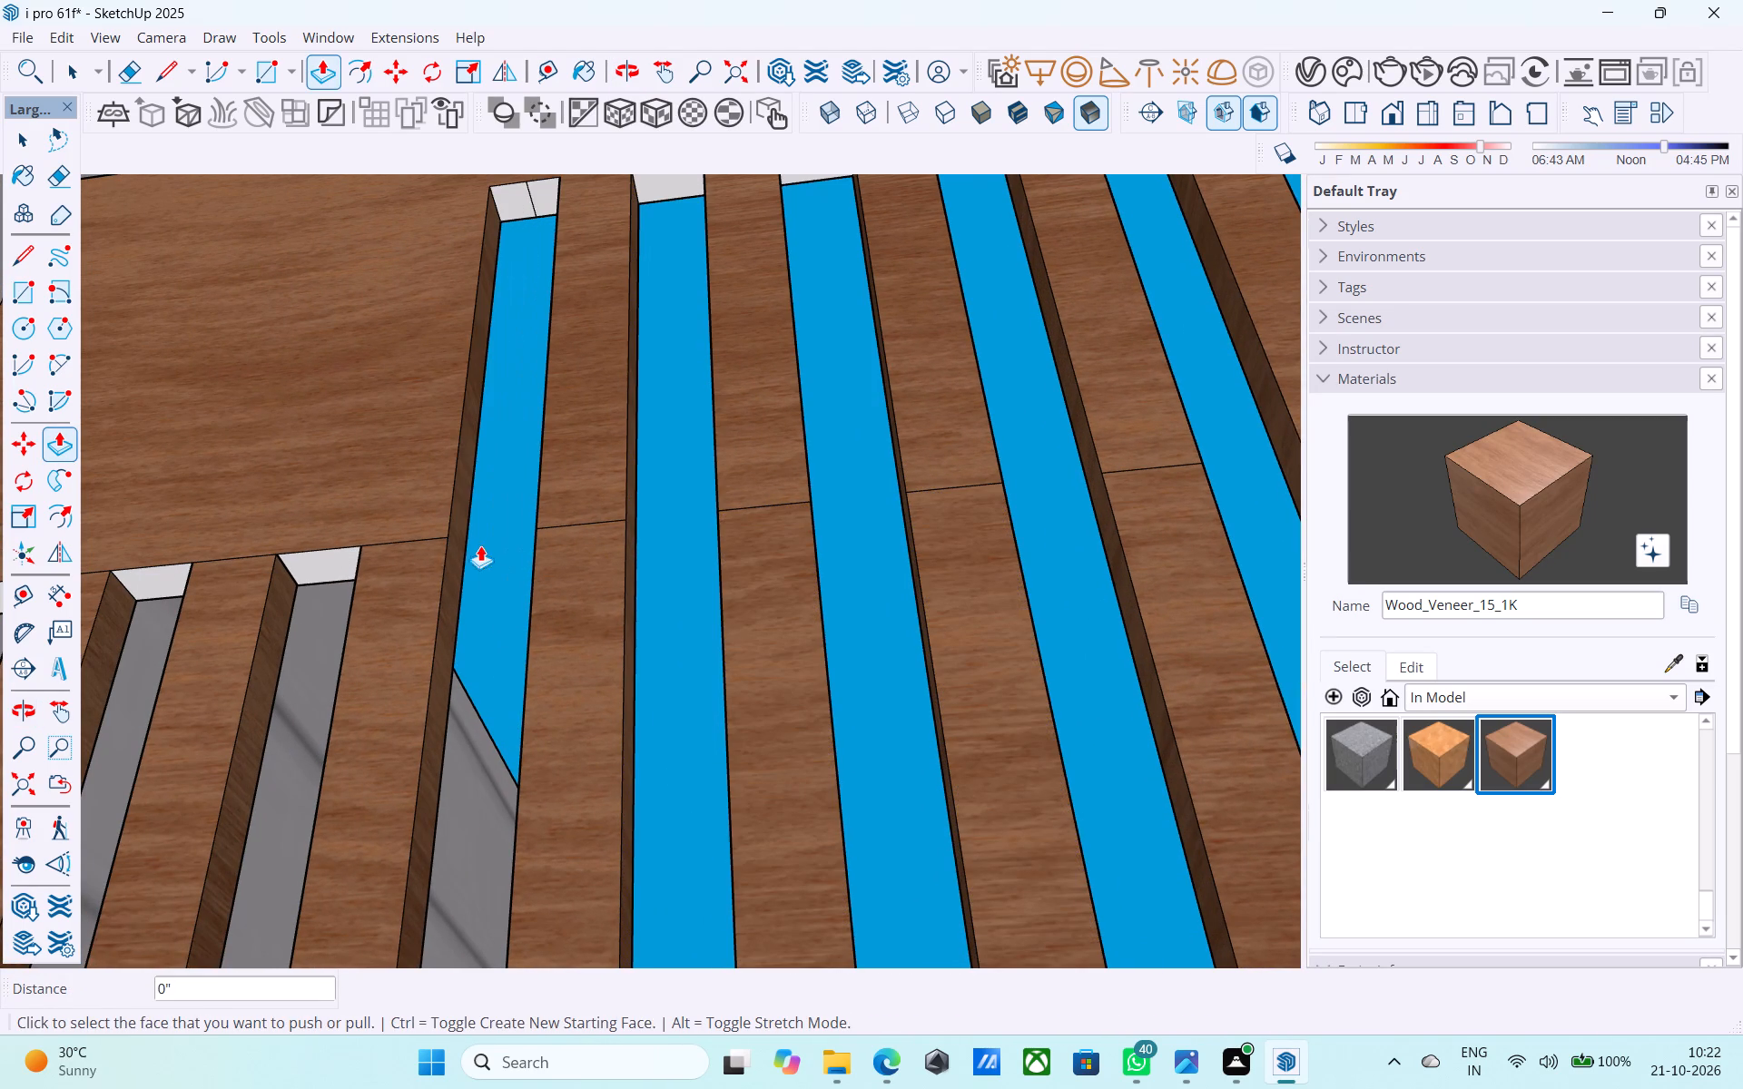
Push the last three short opening tops beside the grey clad wall upward 10".
double_click(323, 570)
scroll(665, 581, "down", 5)
scroll(430, 626, "up", 5)
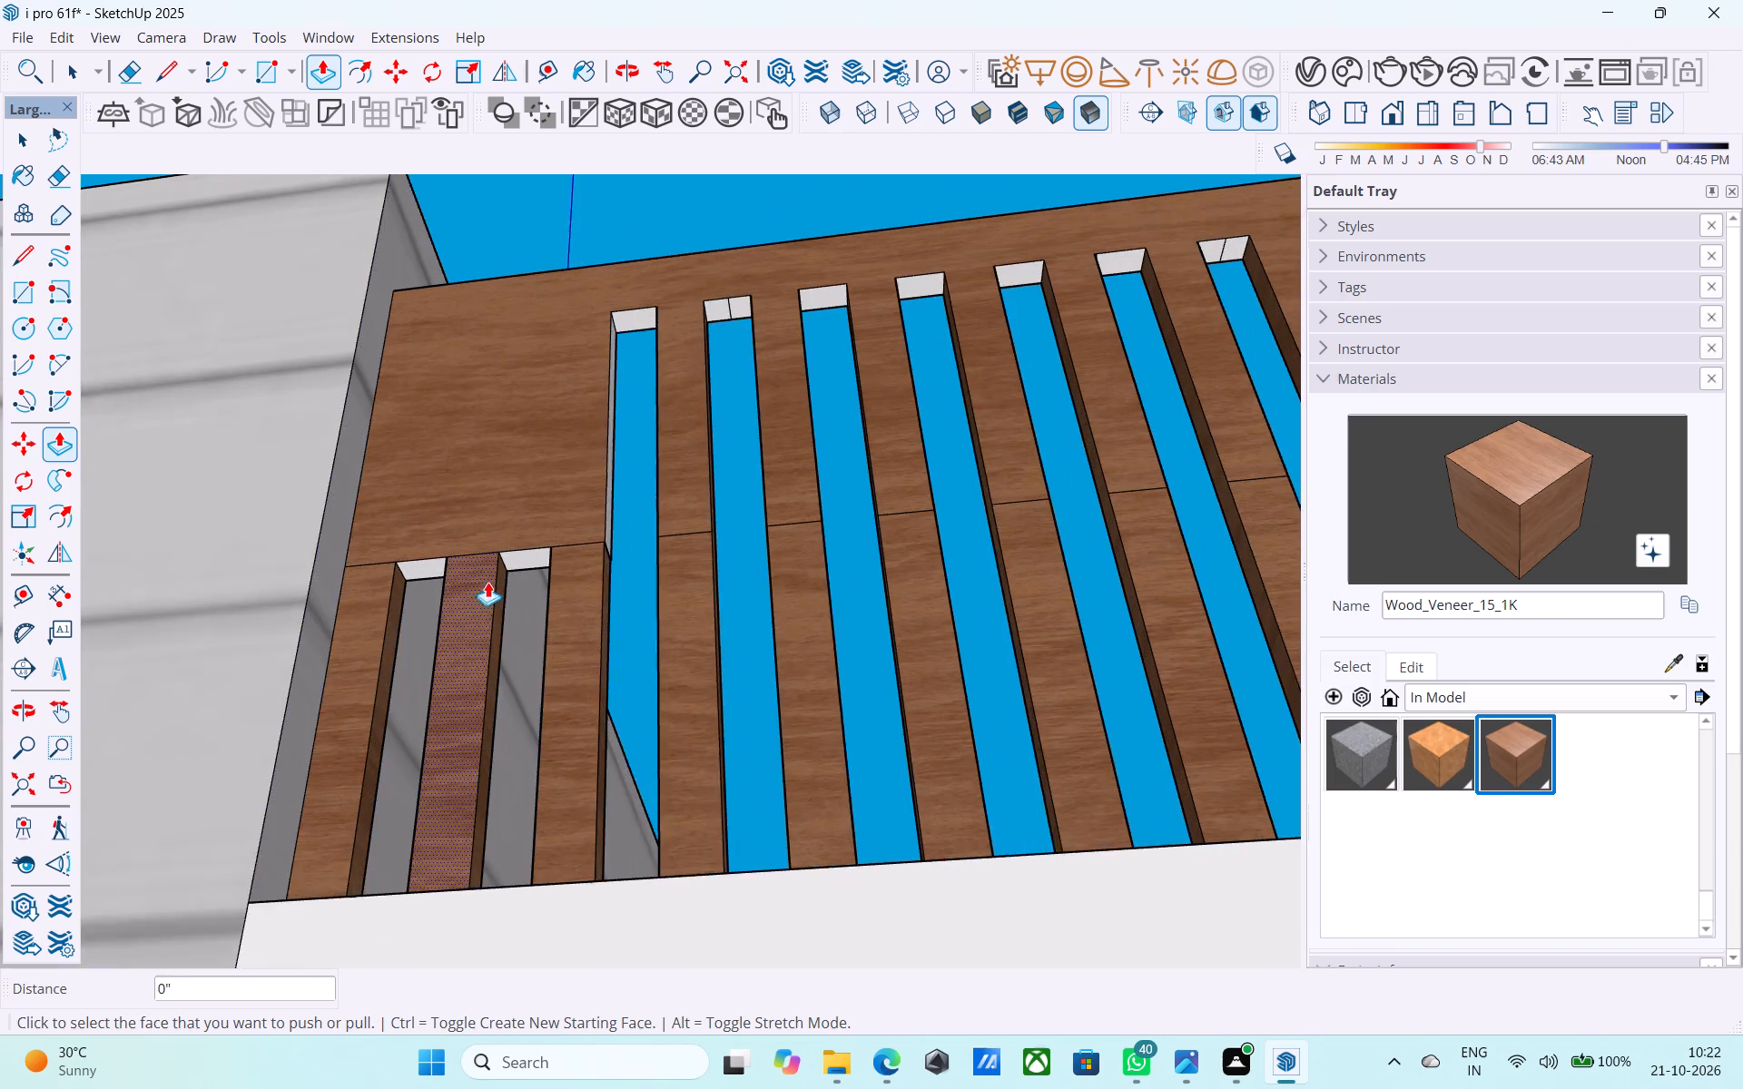
scroll(487, 582, "up", 2)
double_click(515, 553)
double_click(408, 562)
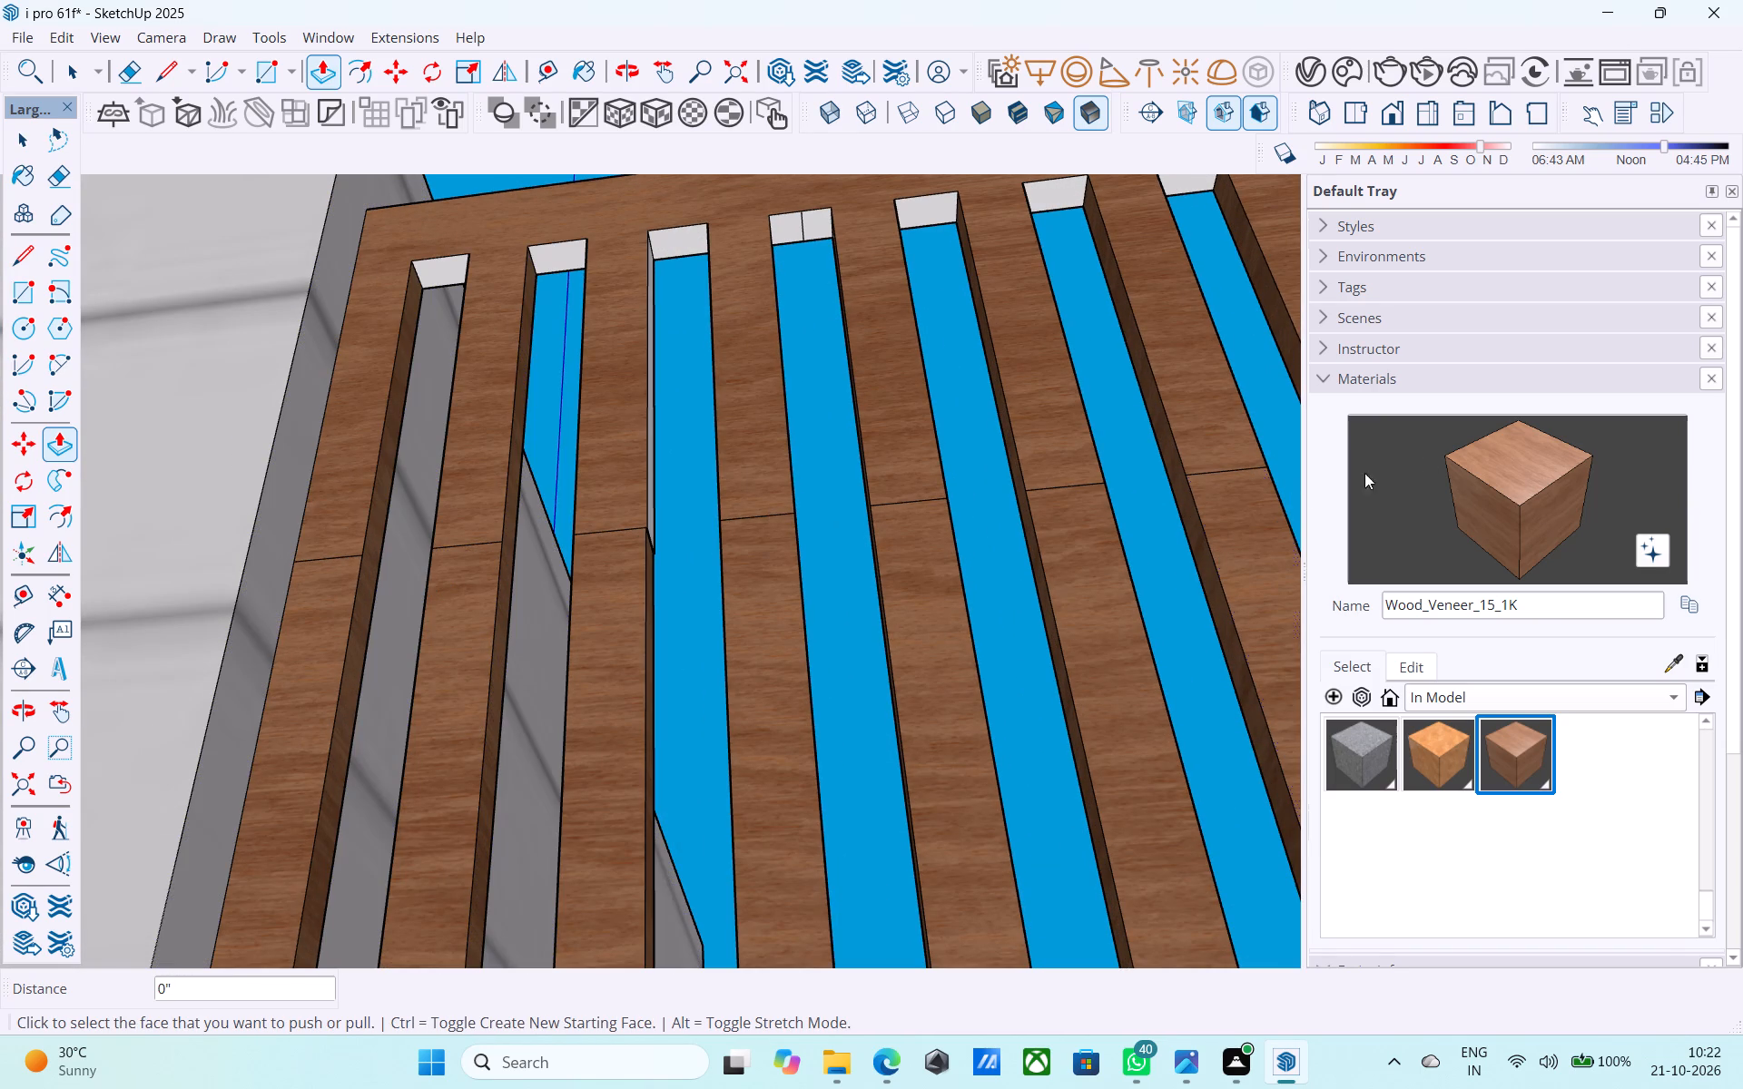
Paint the first three opening tops beside the grey clad wall and the third opening's bare side face with Wood_Veneer_15_1K.
left_click(1462, 454)
scroll(421, 281, "up", 5)
left_click(434, 275)
scroll(364, 304, "down", 3)
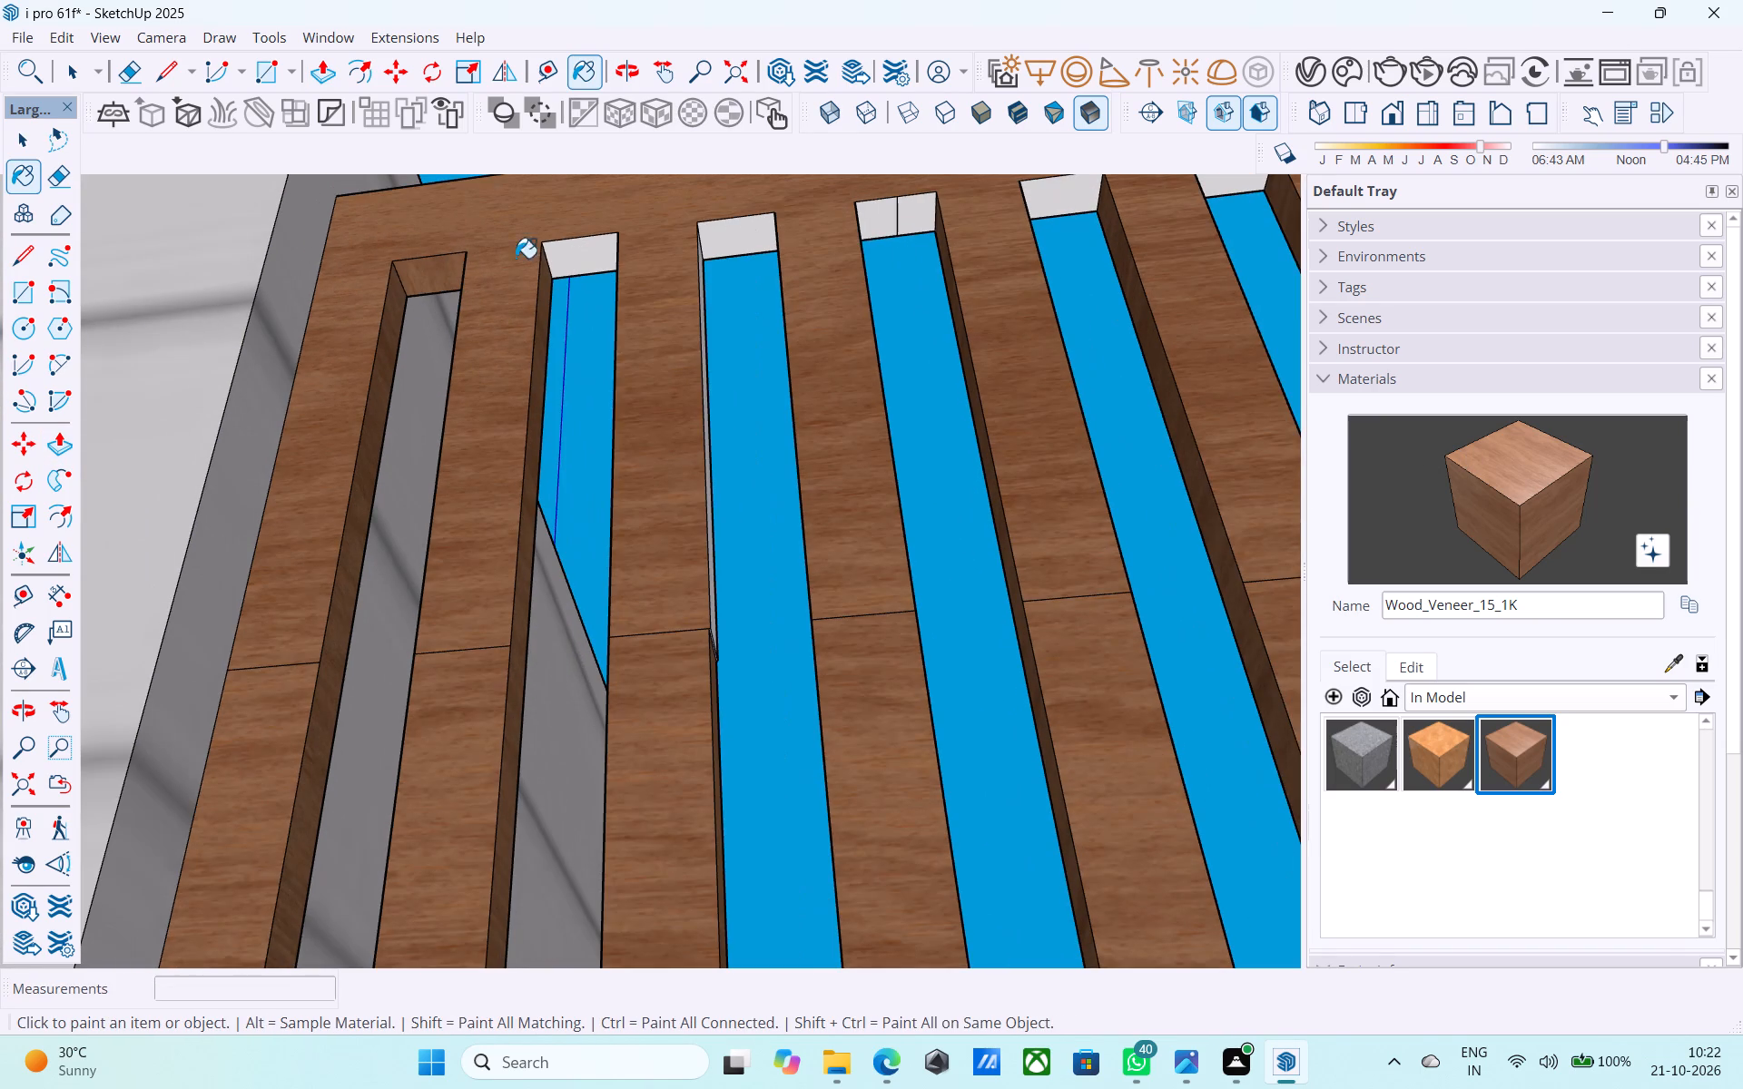
left_click(564, 260)
left_click(724, 231)
scroll(488, 309, "down", 2)
middle_click_drag(535, 326, 322, 474)
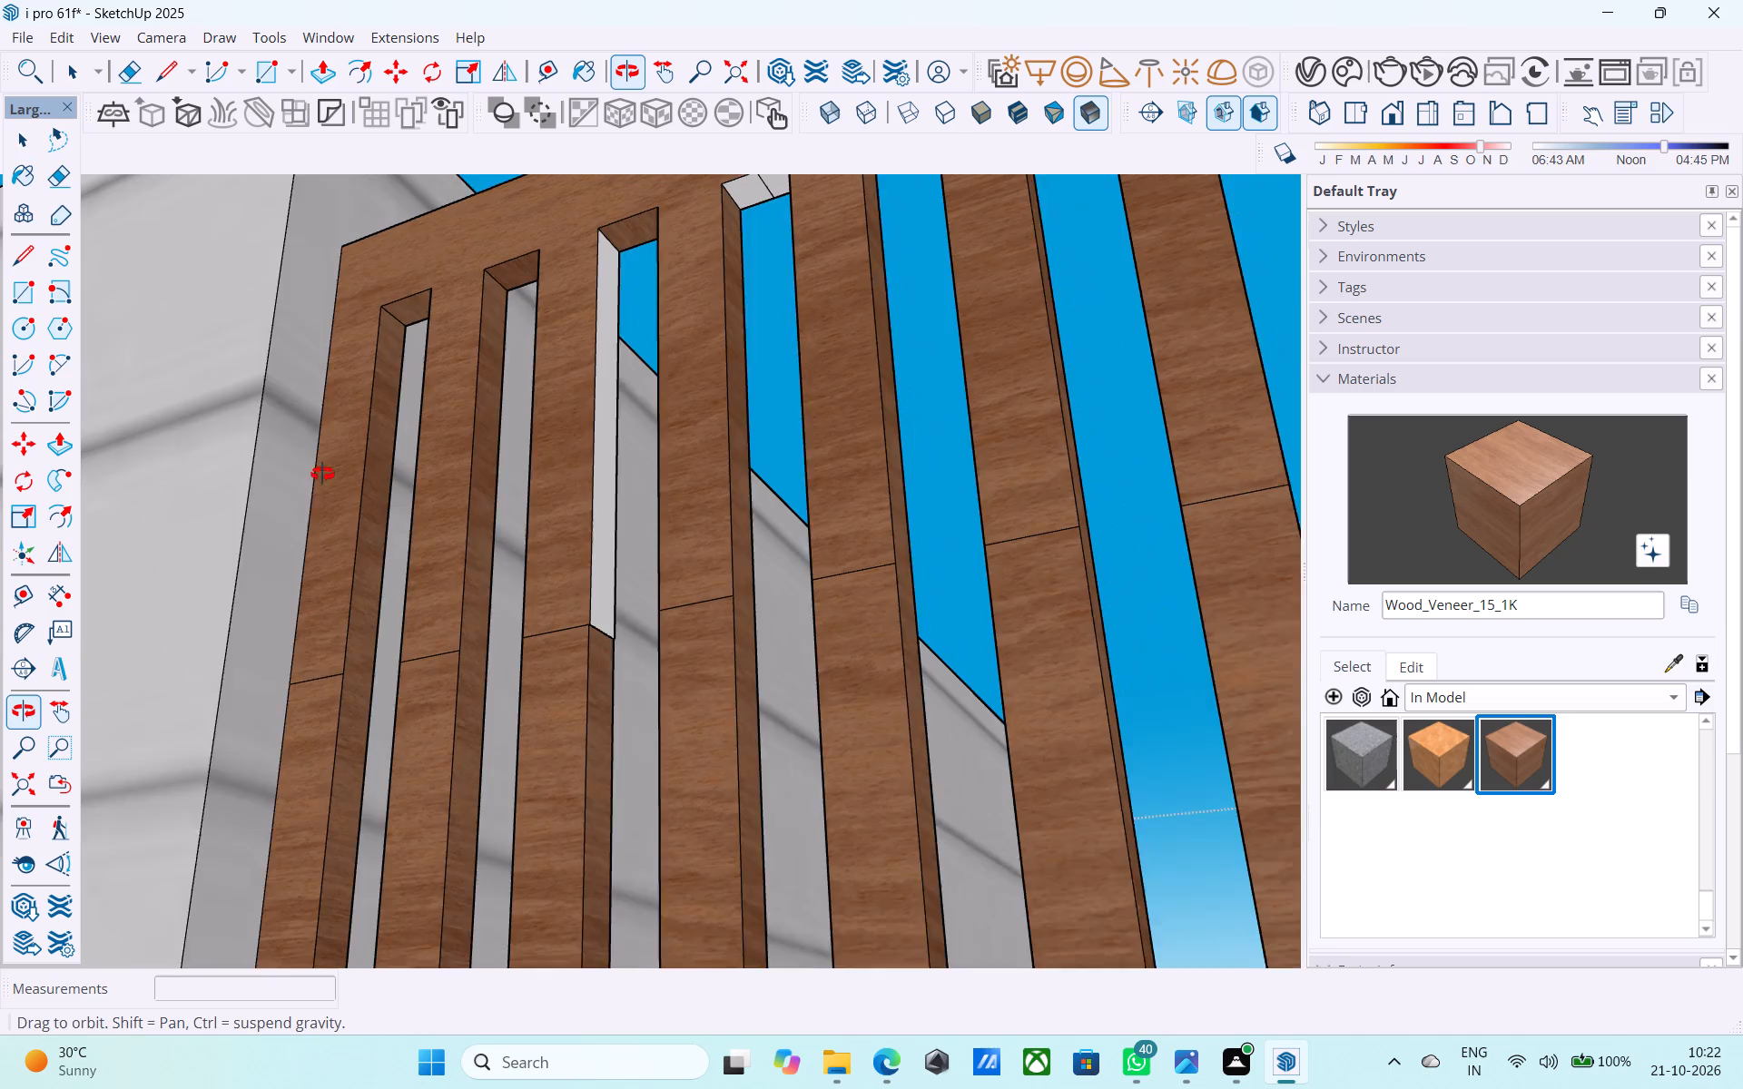
middle_click_drag(322, 474, 282, 510)
left_click(578, 392)
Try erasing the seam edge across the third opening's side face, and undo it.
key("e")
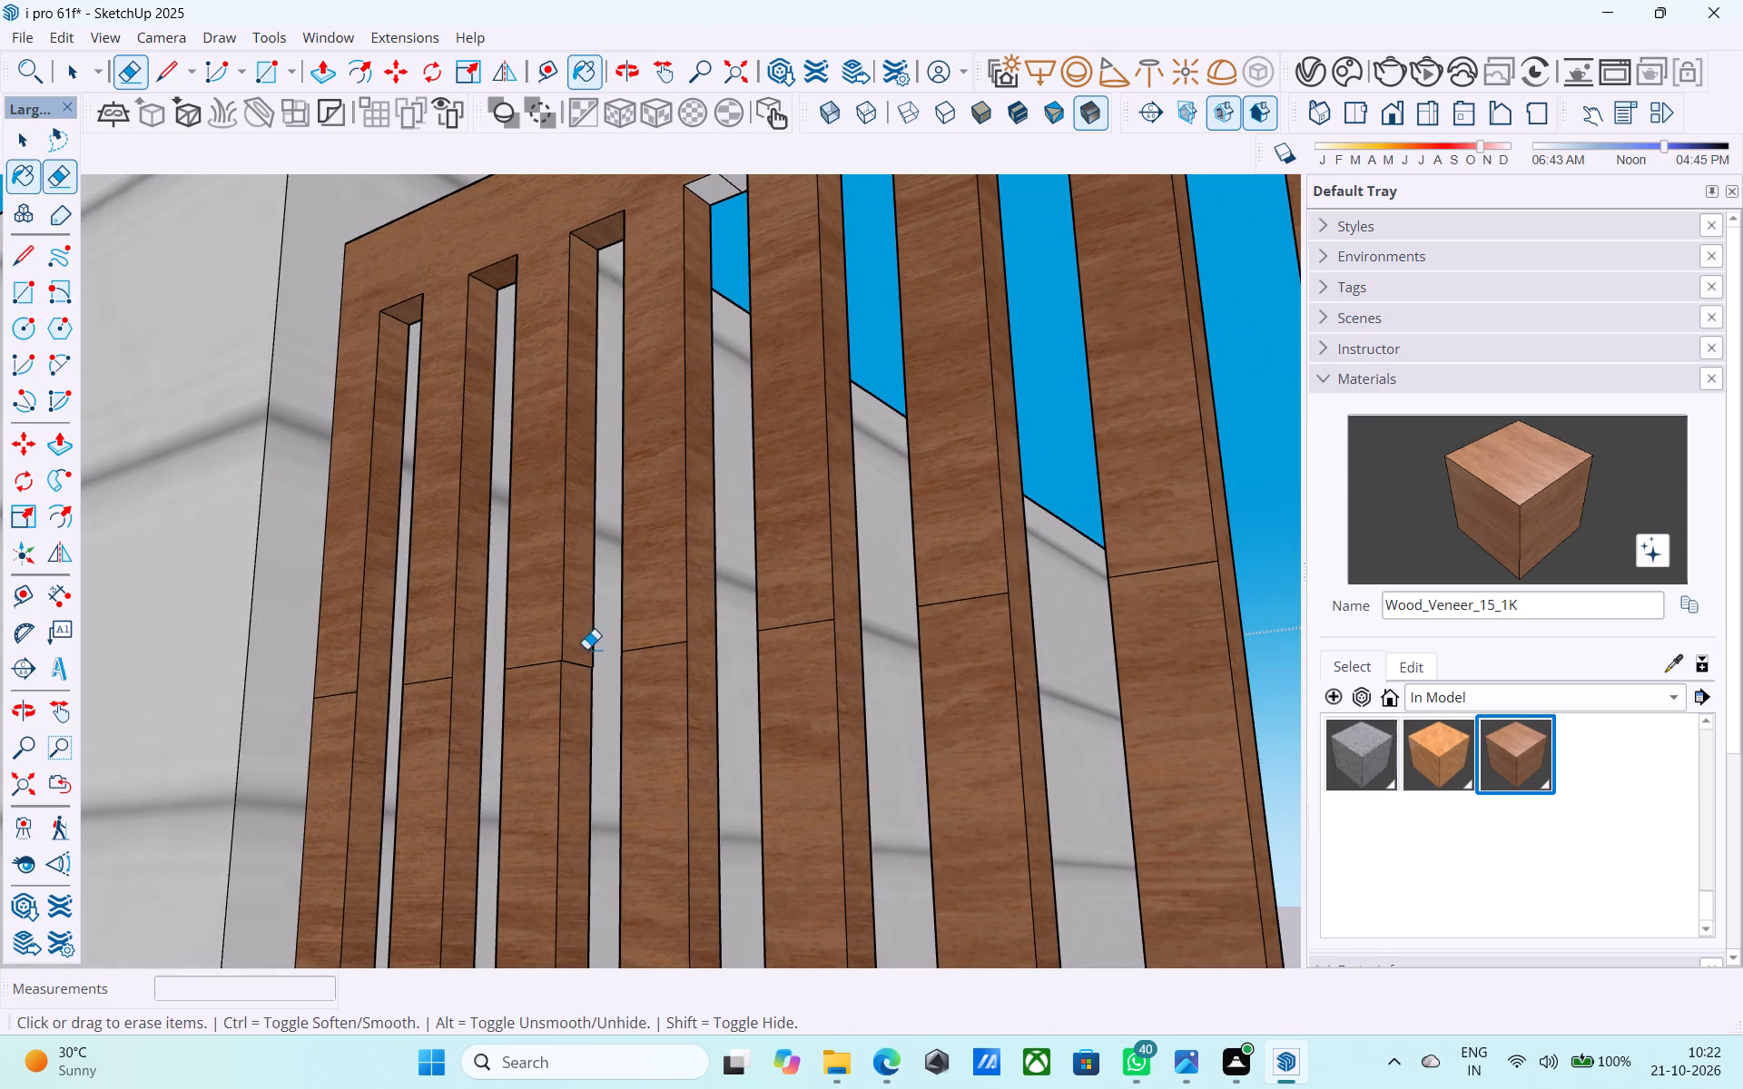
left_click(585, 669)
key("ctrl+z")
Push the upper part of the third opening's side face flush with the lower part.
scroll(572, 658, "up", 1)
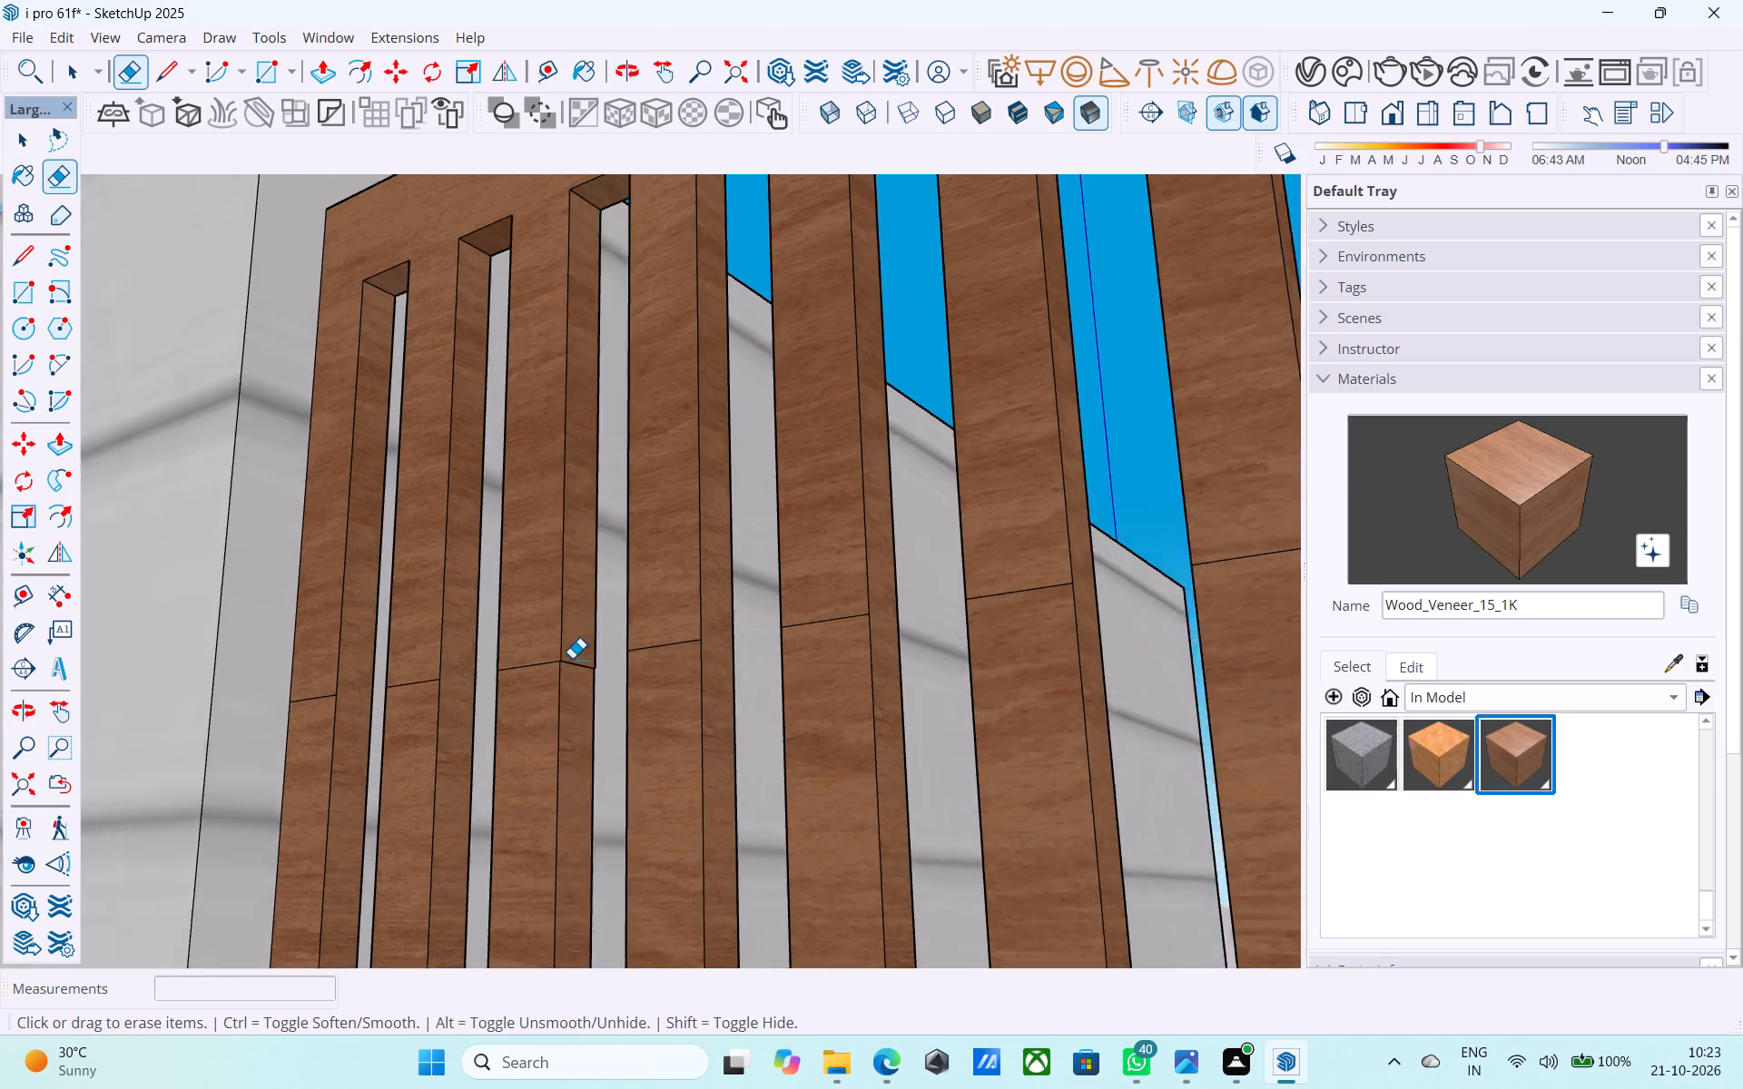
scroll(572, 658, "up", 9)
middle_click_drag(572, 662, 635, 504)
key("space")
left_click(567, 599)
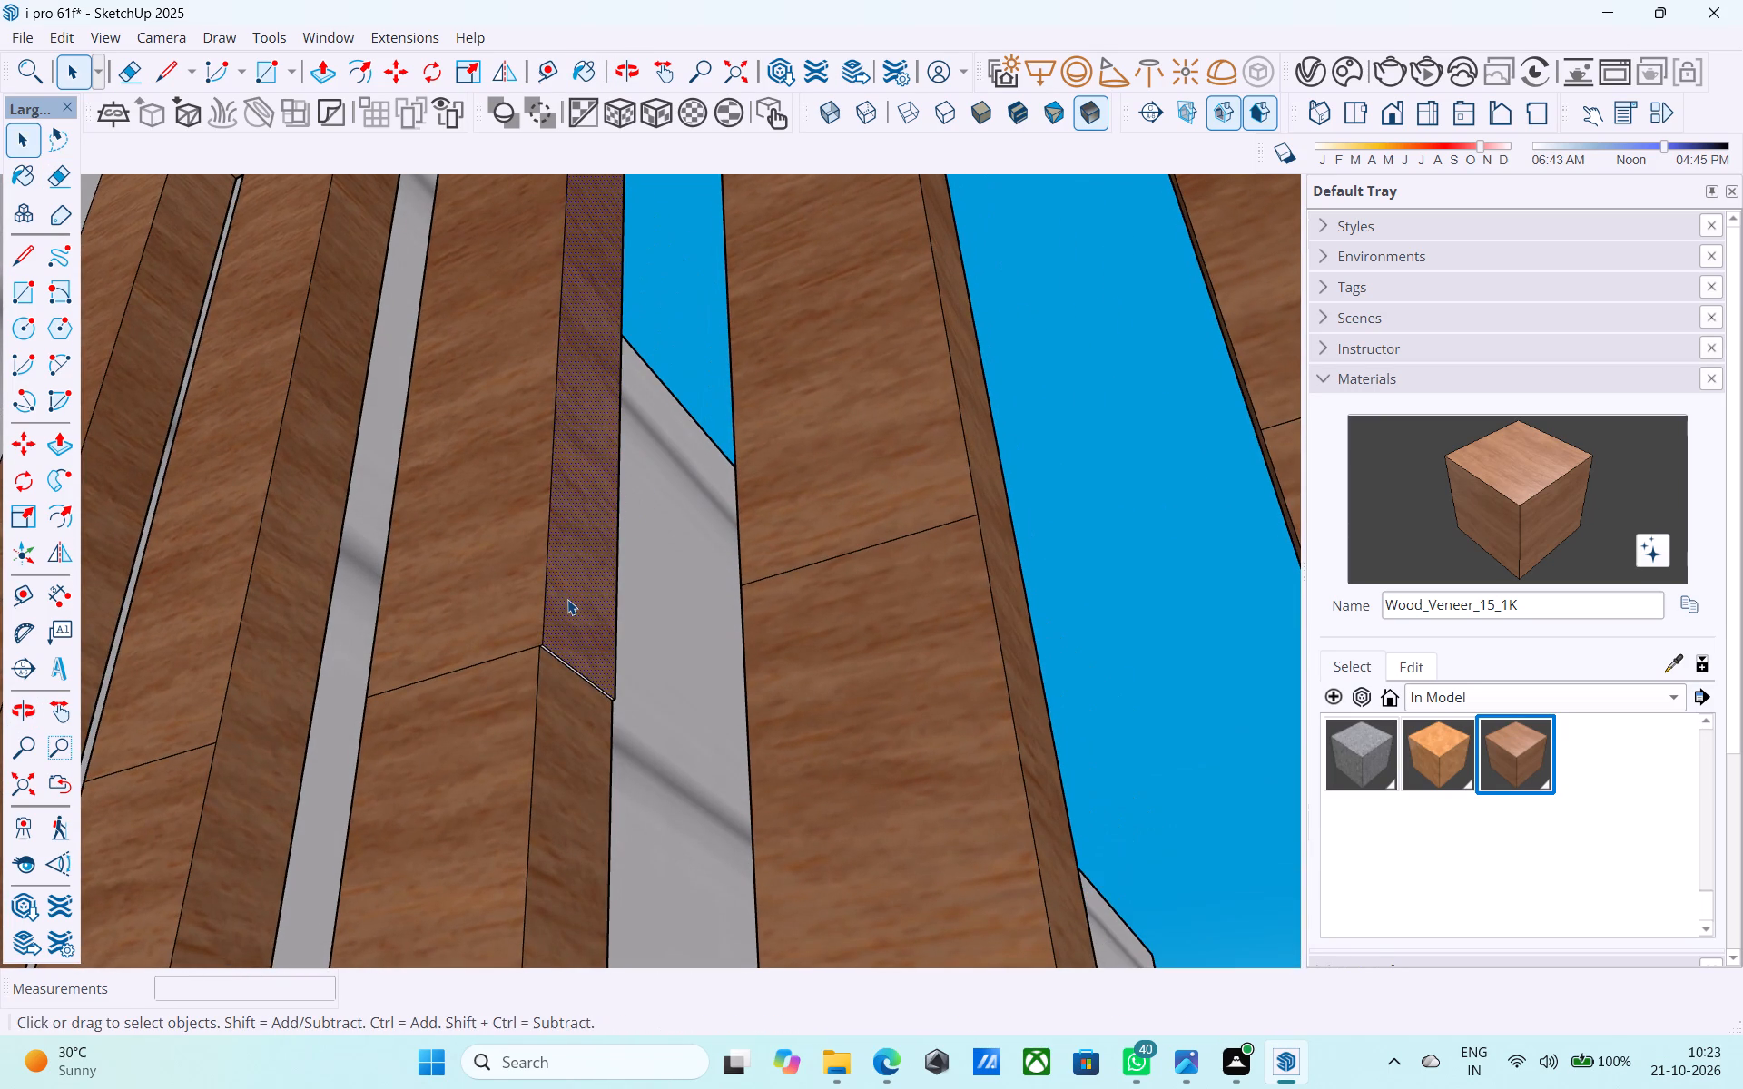
key("p")
left_click(567, 600)
left_click(559, 678)
key("space")
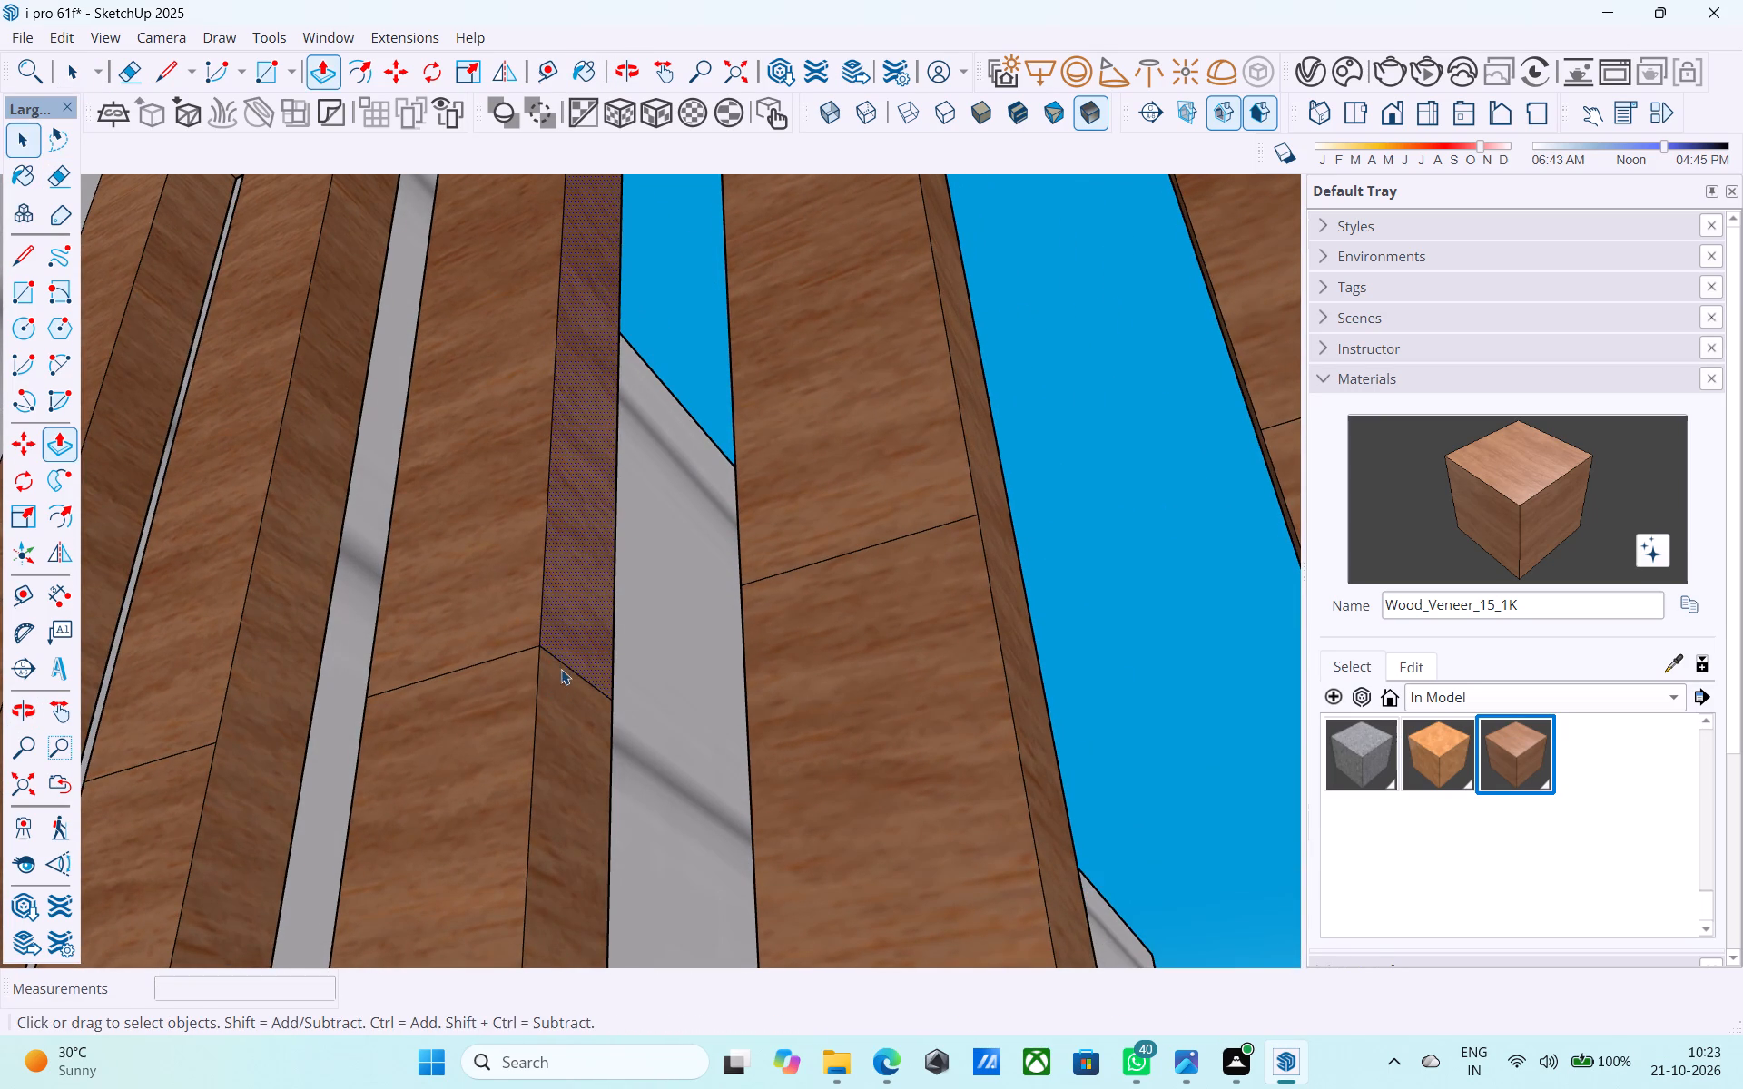
Erase the seam edges across the side and front faces of the slat beside the third opening.
scroll(565, 658, "up", 3)
key("e")
left_click_drag(565, 658, 571, 682)
left_click_drag(486, 639, 487, 685)
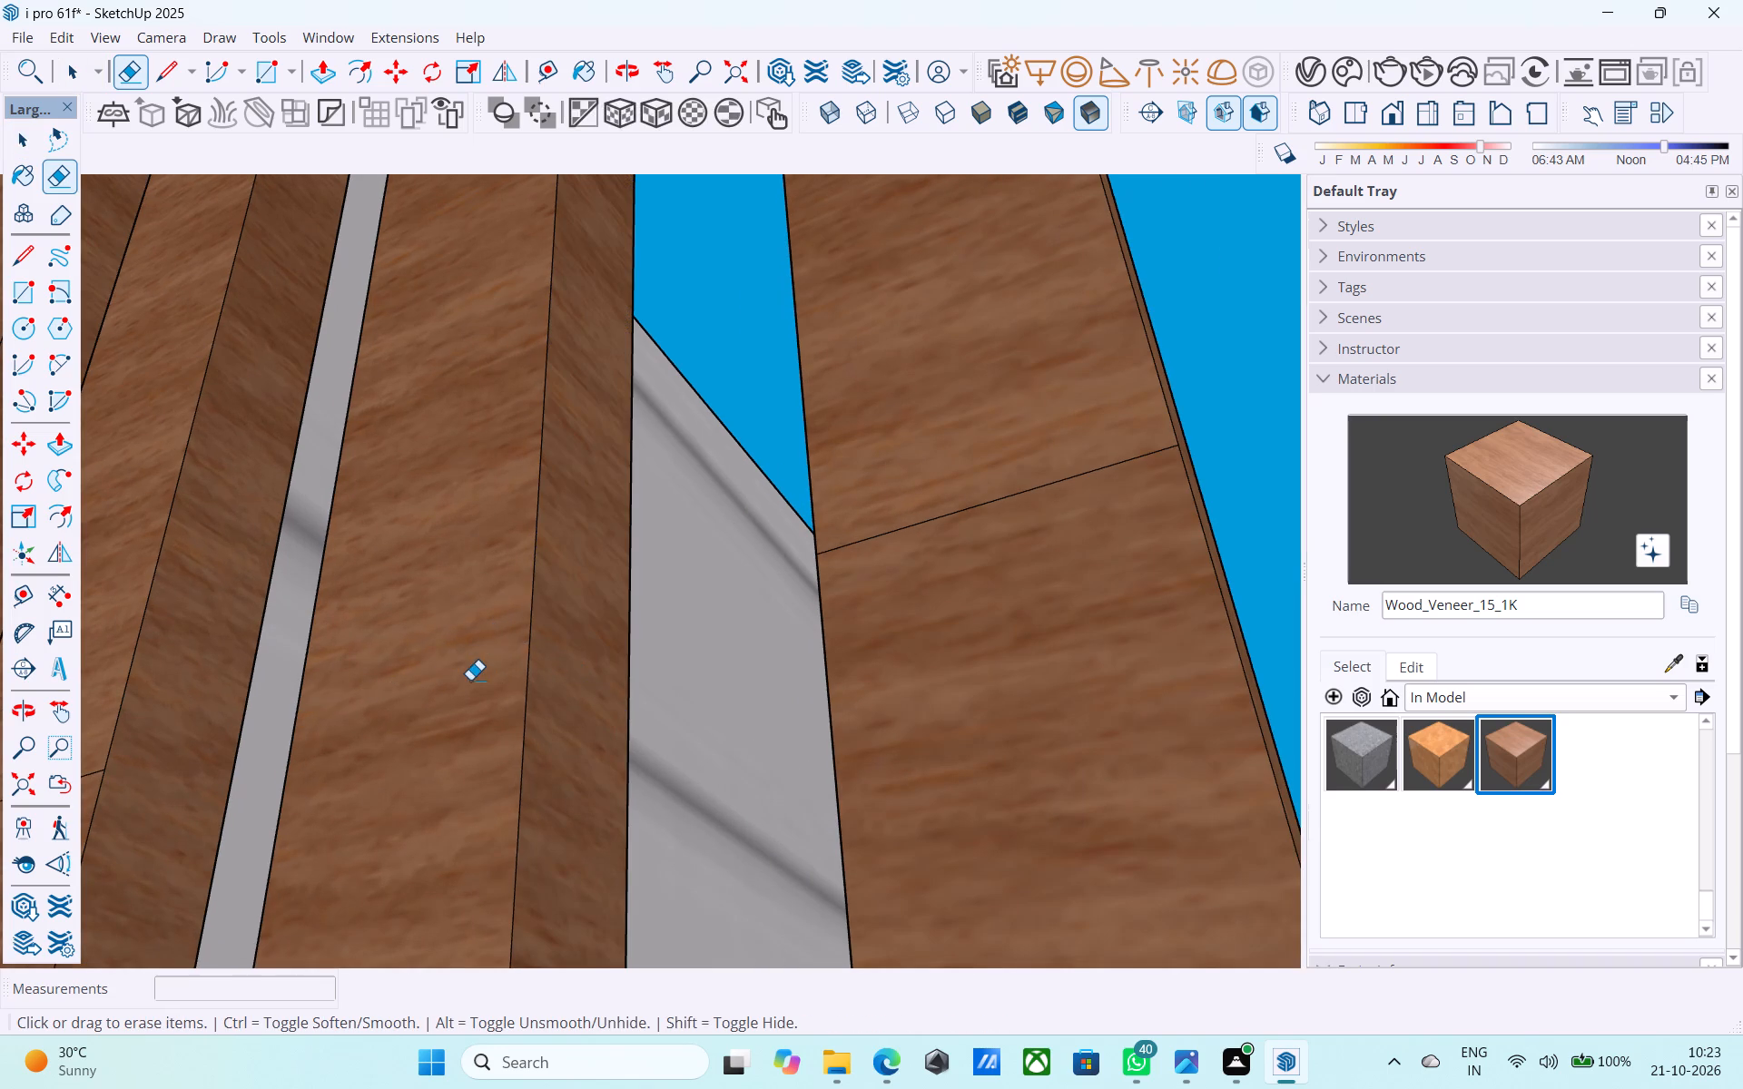
Erase the line splitting the top face of the fourth opening from the grey clad wall.
scroll(462, 680, "down", 11)
scroll(692, 496, "down", 1)
middle_click_drag(692, 496, 648, 698)
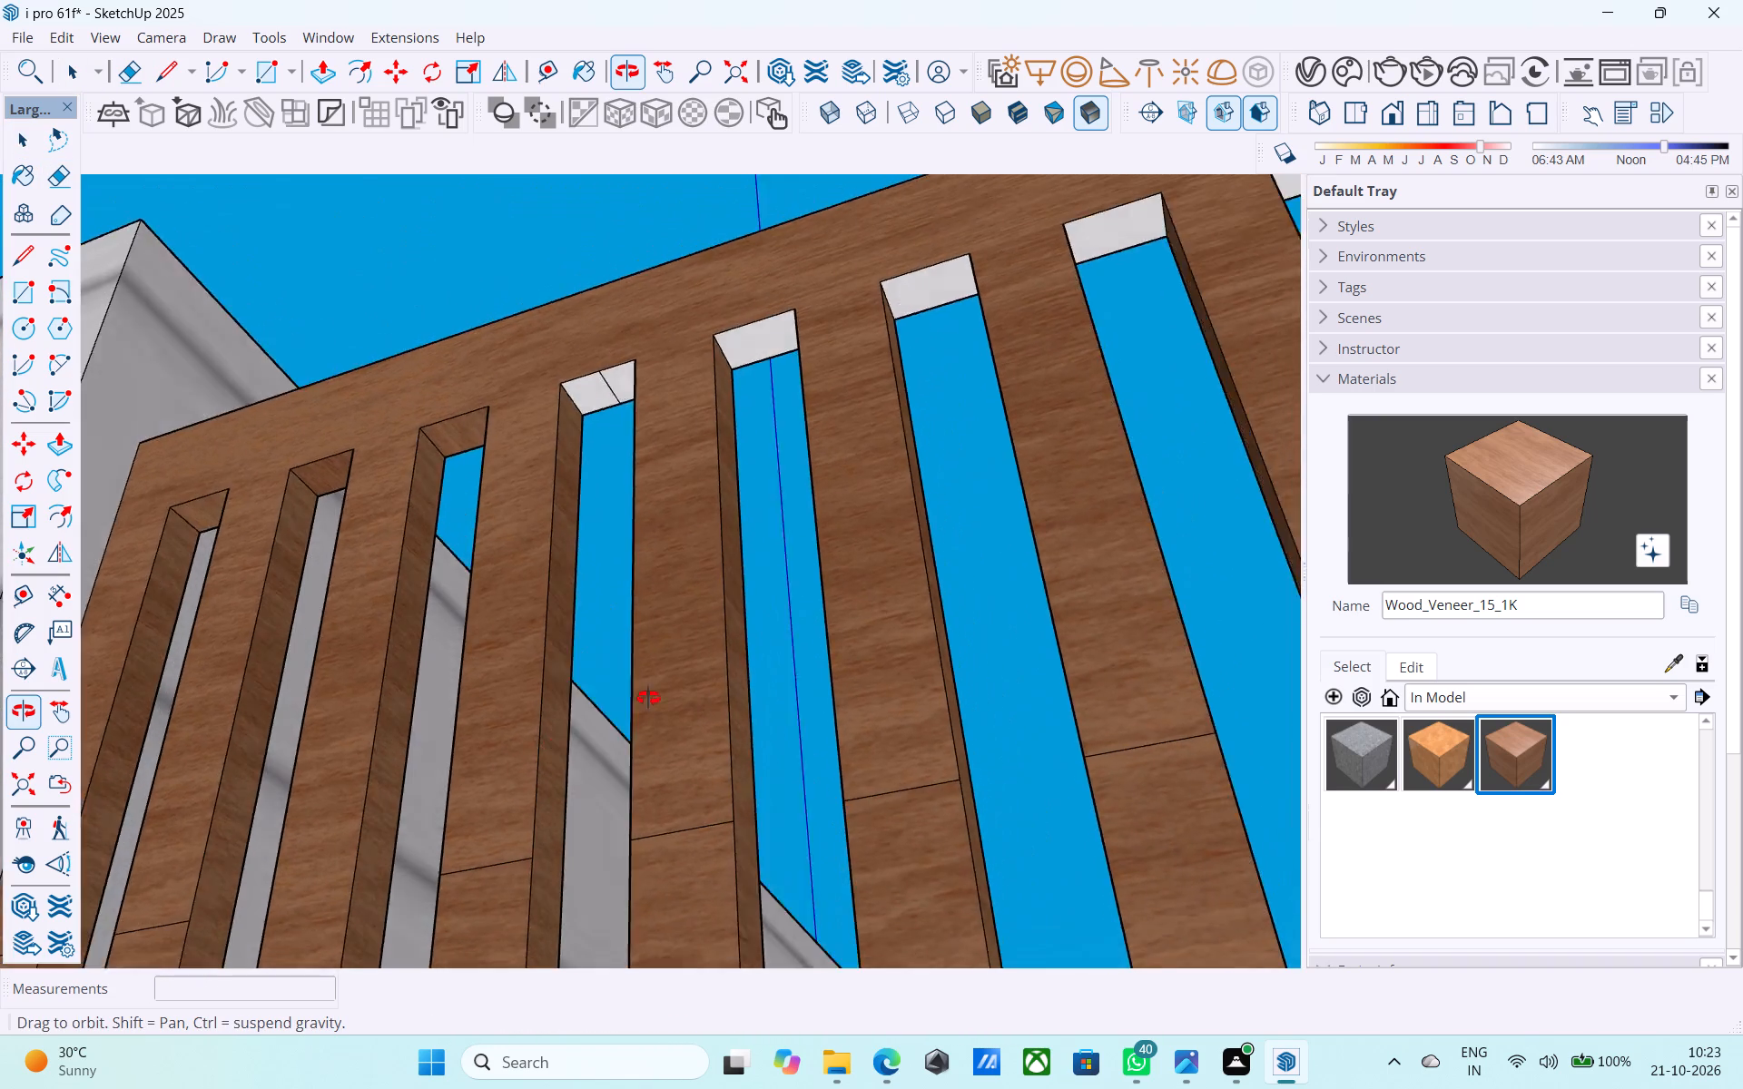
middle_click_drag(648, 698, 814, 564)
scroll(578, 546, "up", 3)
scroll(629, 476, "down", 3)
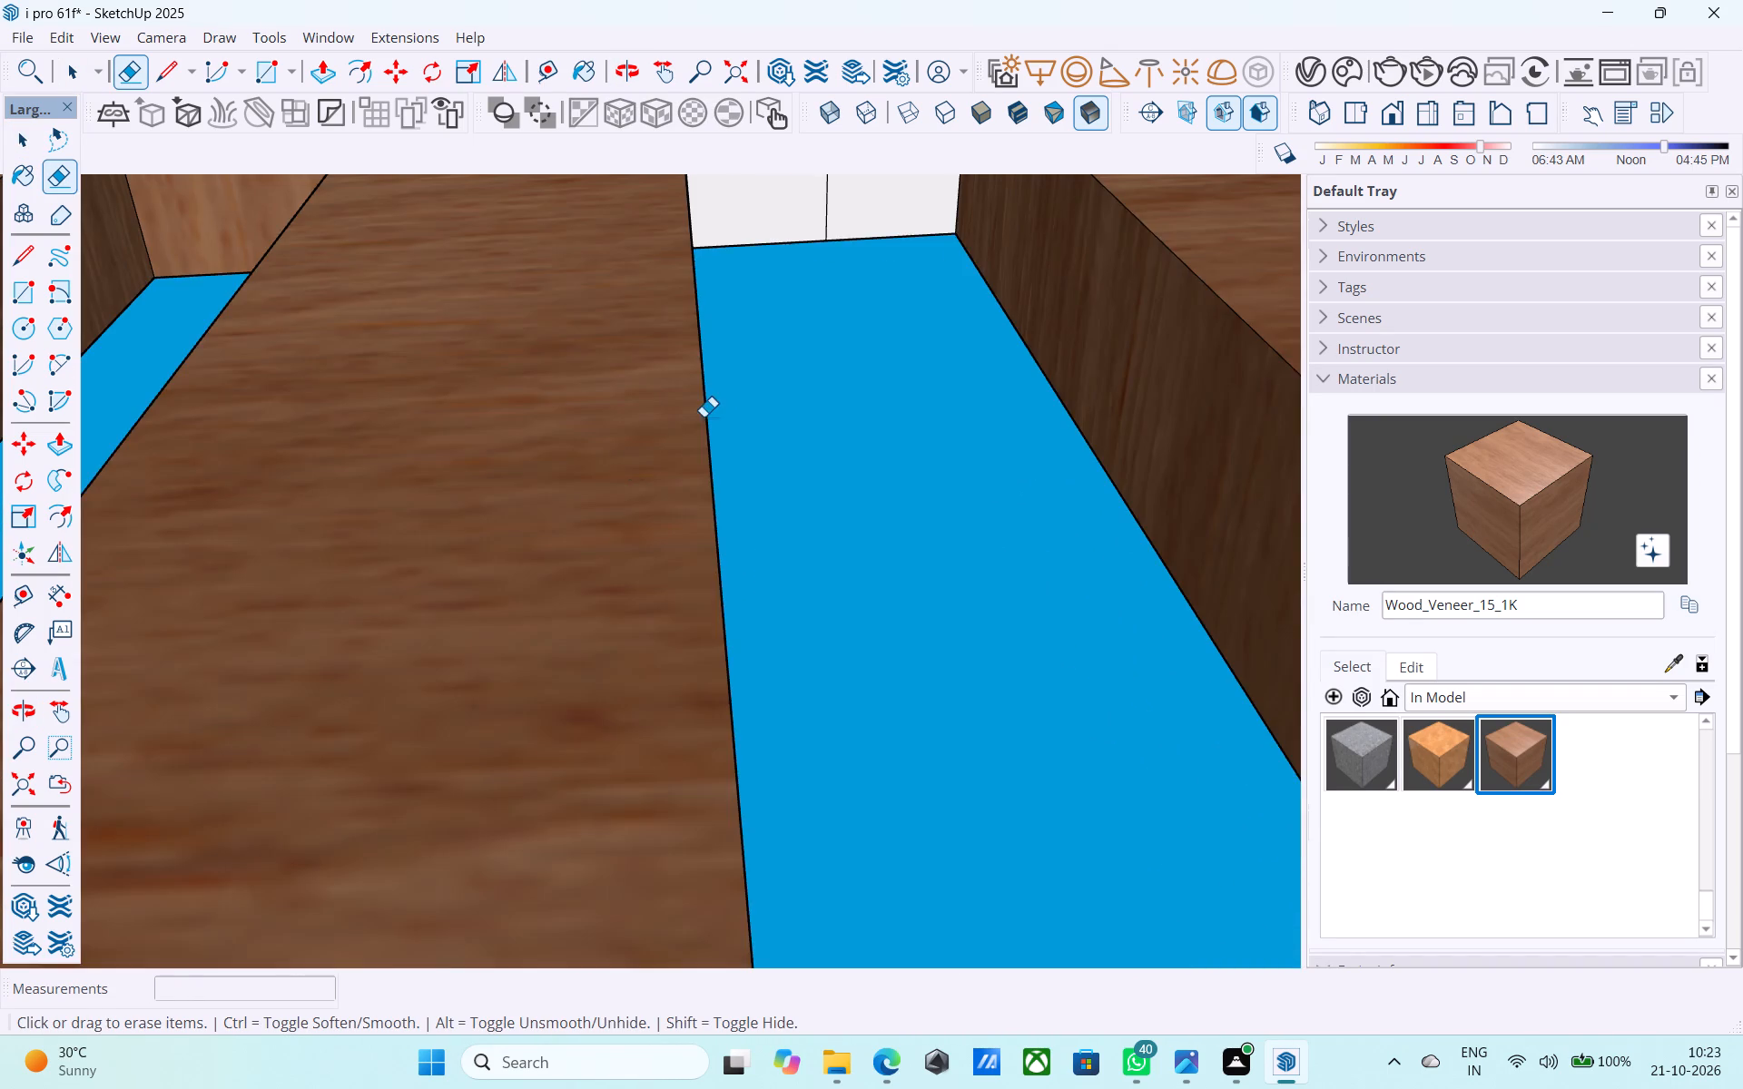
scroll(704, 418, "down", 7)
scroll(796, 315, "up", 4)
left_click_drag(707, 224, 701, 223)
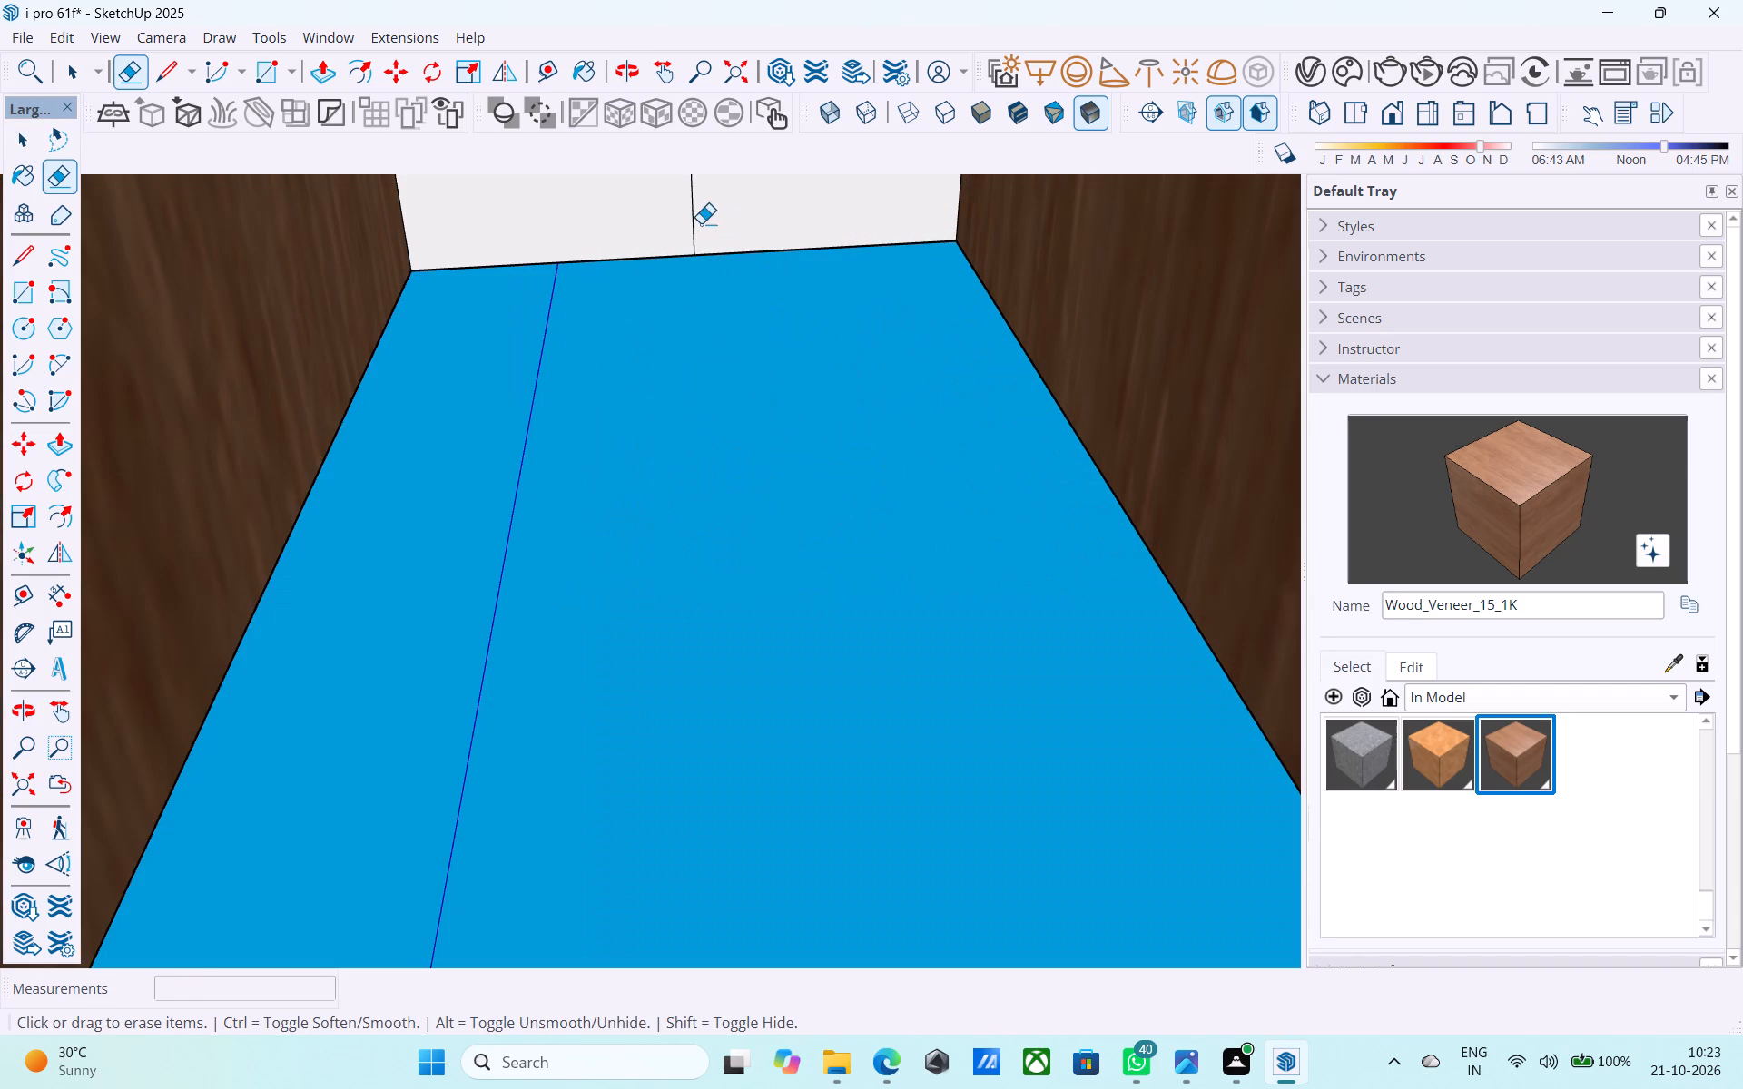
left_click_drag(701, 223, 694, 223)
scroll(394, 508, "down", 6)
Paint the next five undivided opening tops and both parts of the following split top with Wood_Veneer_15_1K.
left_click(1566, 515)
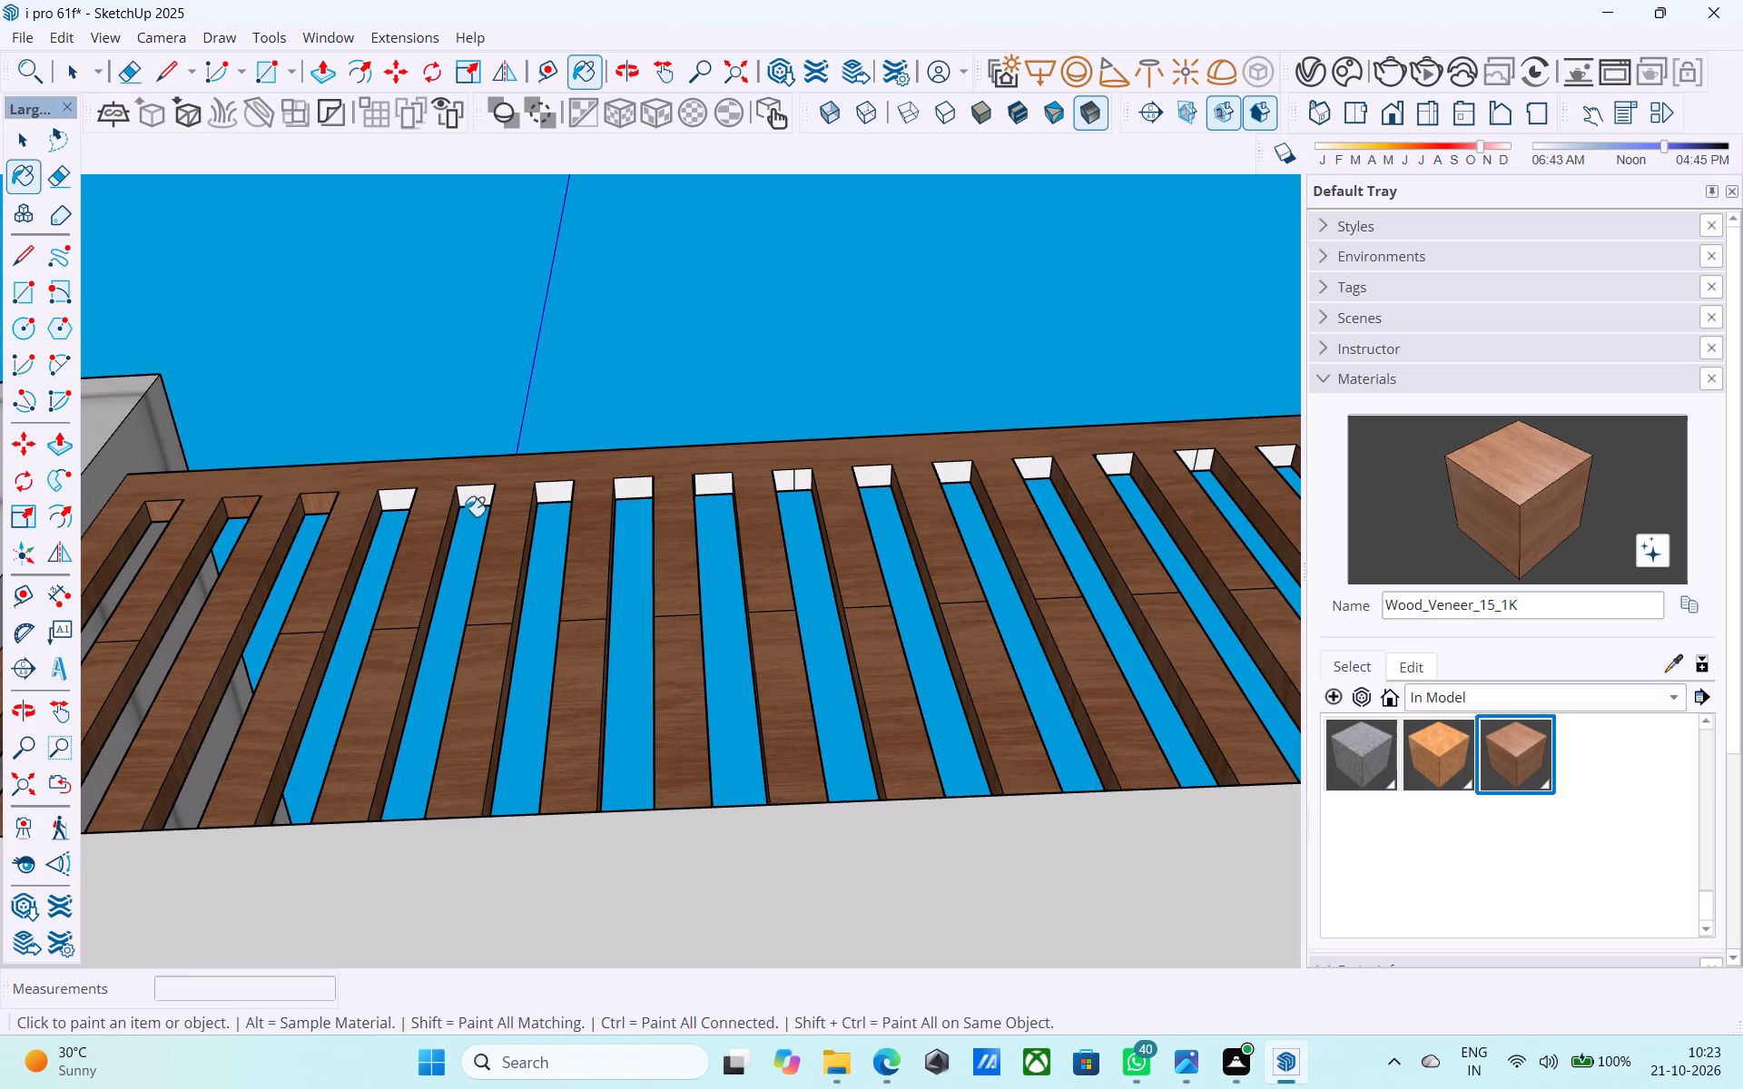
scroll(427, 495, "up", 3)
left_click(390, 490)
left_click(496, 489)
left_click(619, 493)
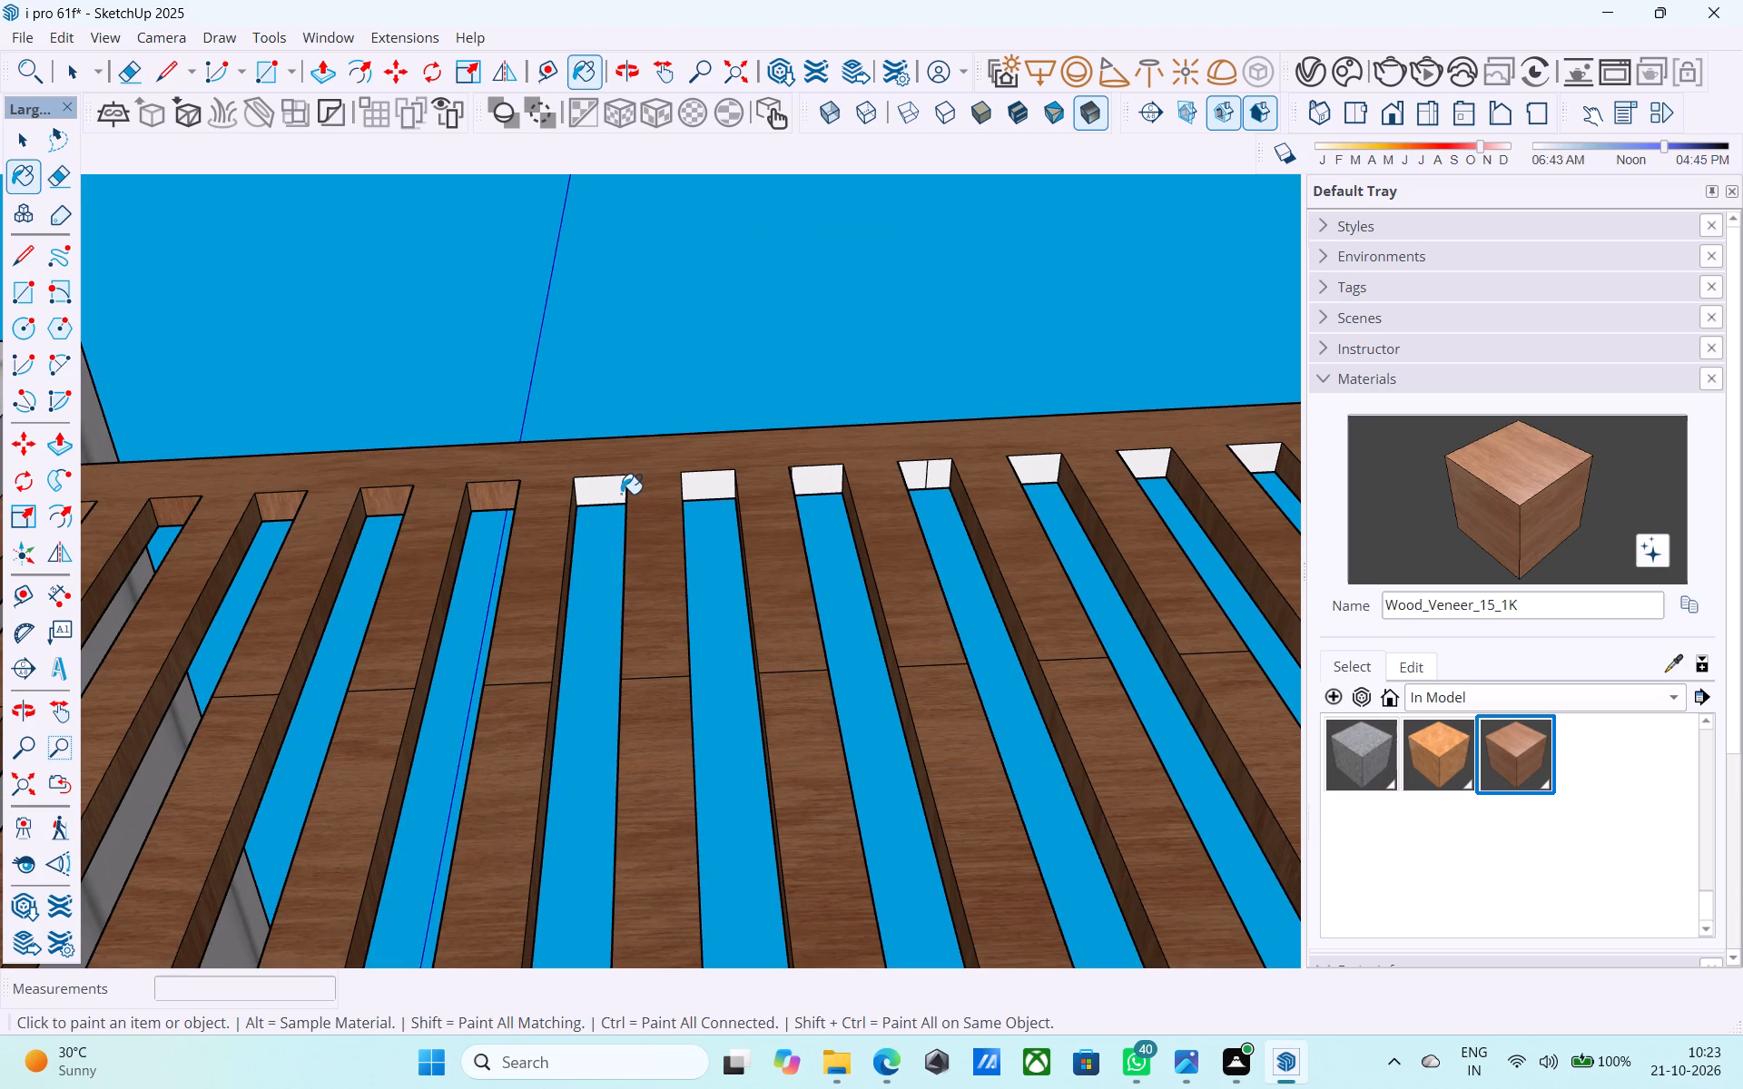
left_click(698, 486)
left_click(820, 490)
left_click(948, 464)
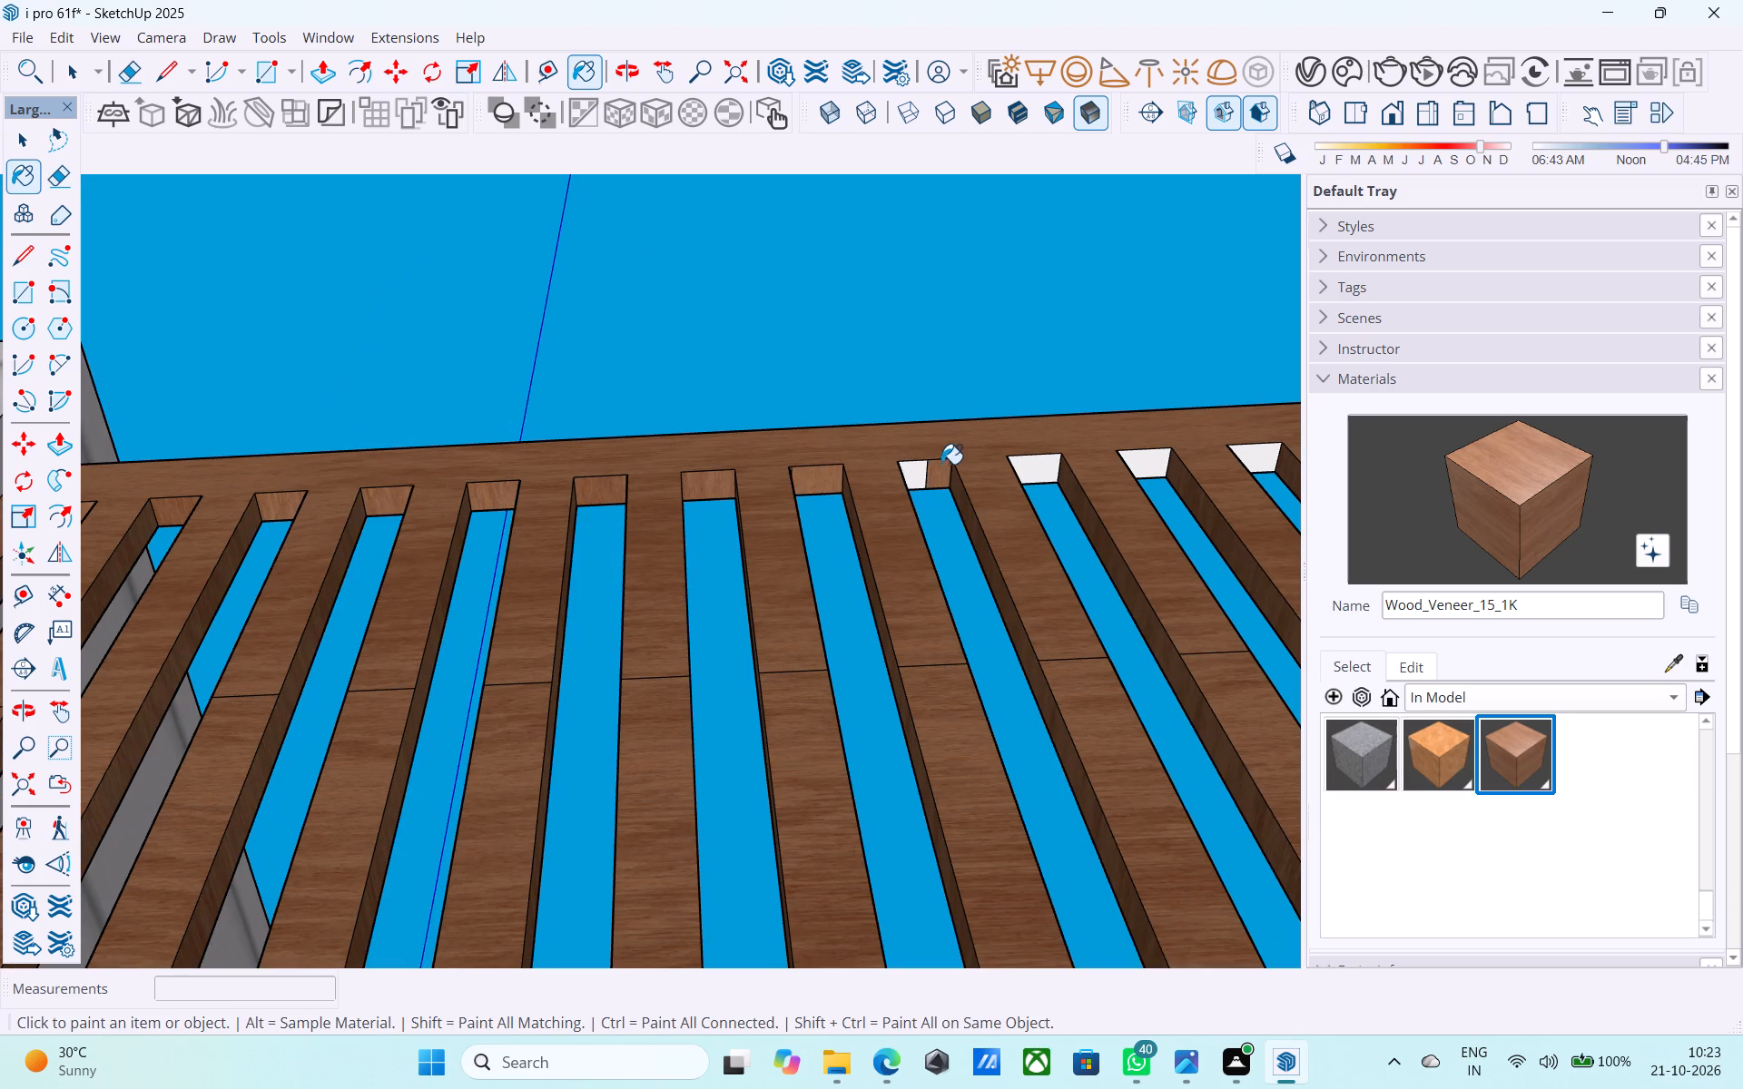
left_click(926, 467)
Paint the next four opening tops with Wood_Veneer_15_1K, including the narrow sliver on the fourth one.
scroll(271, 557, "down", 1)
scroll(812, 491, "up", 3)
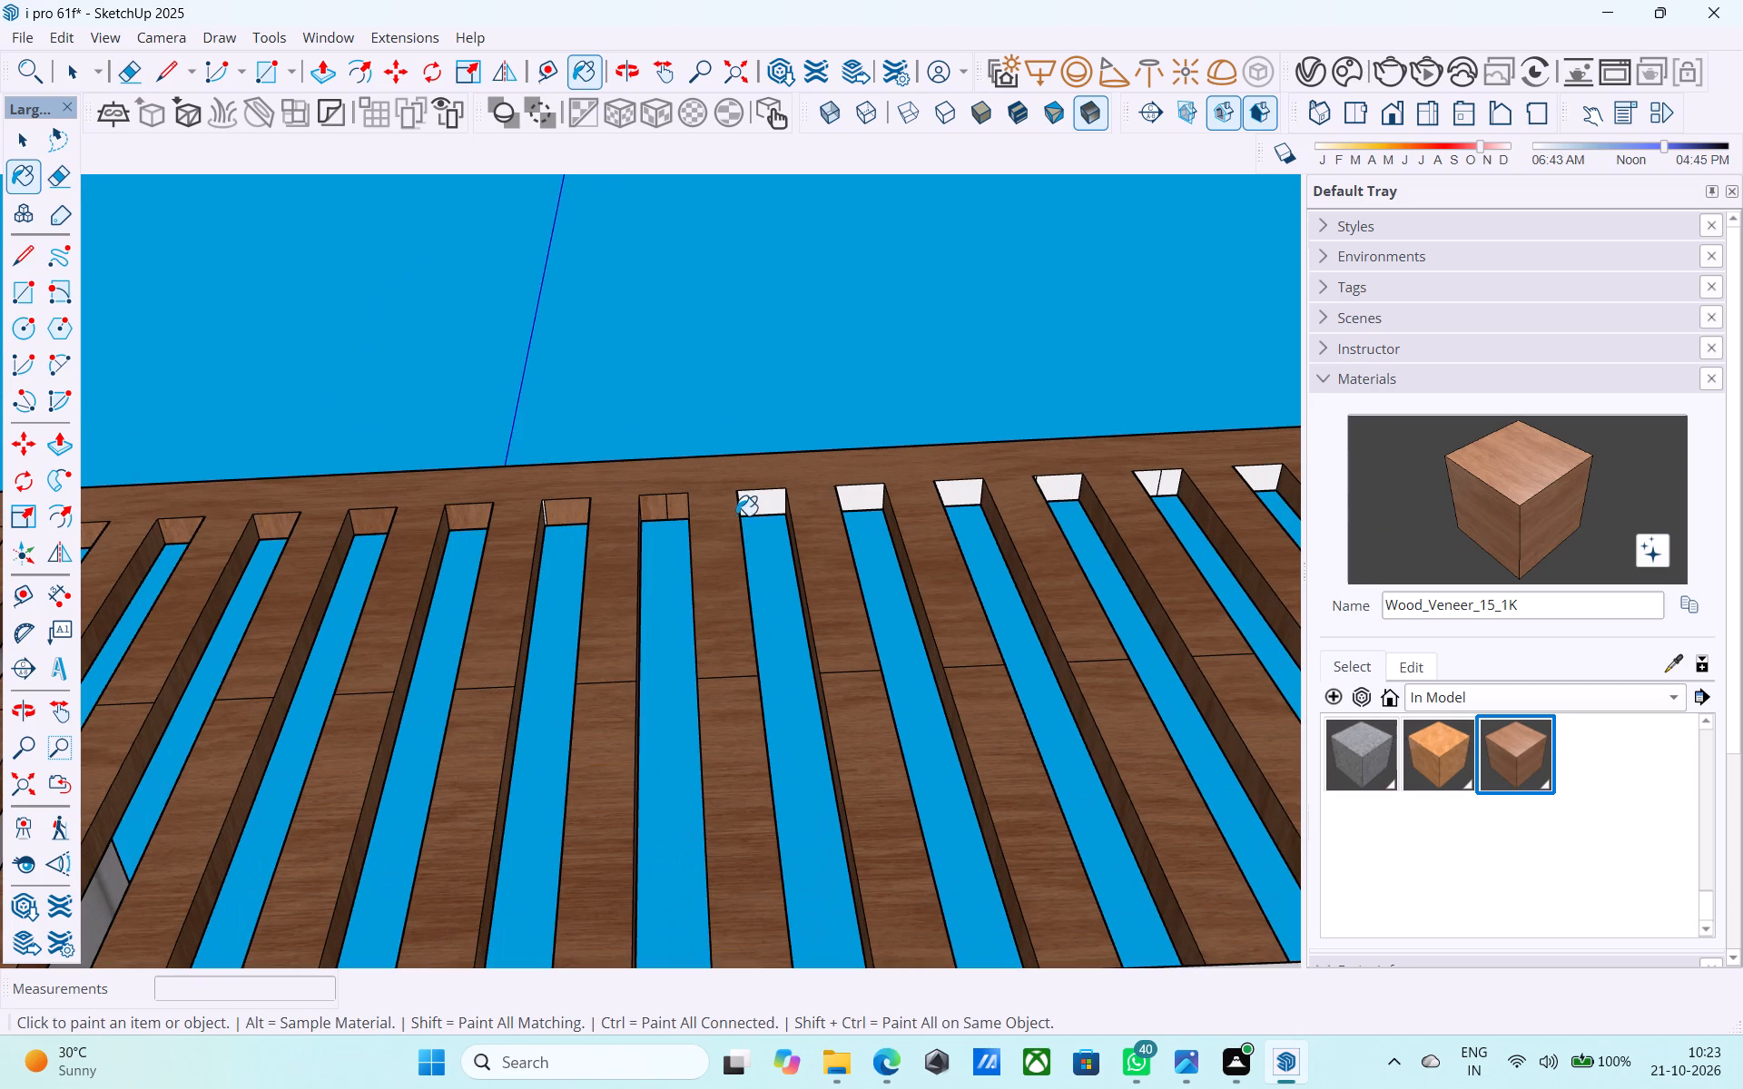
left_click(748, 502)
left_click(850, 496)
scroll(424, 516, "down", 3)
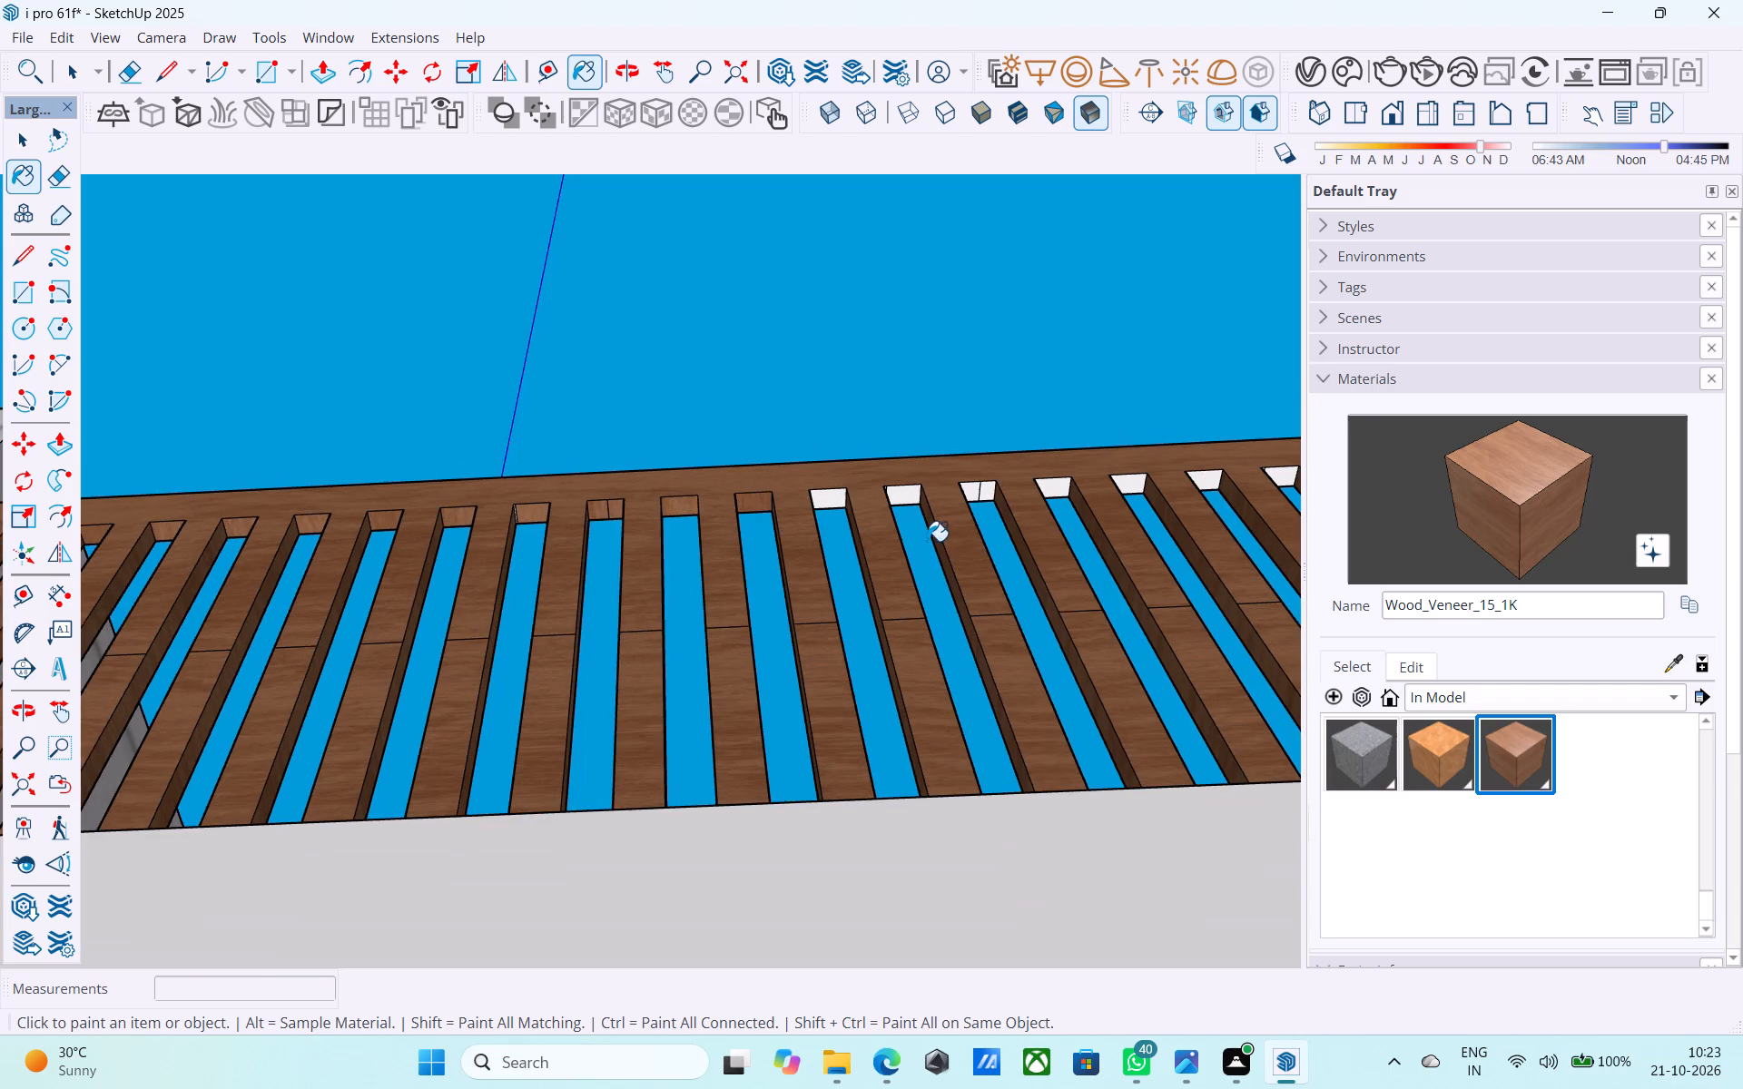
scroll(922, 530, "up", 2)
left_click(660, 427)
left_click(823, 416)
scroll(130, 476, "down", 2)
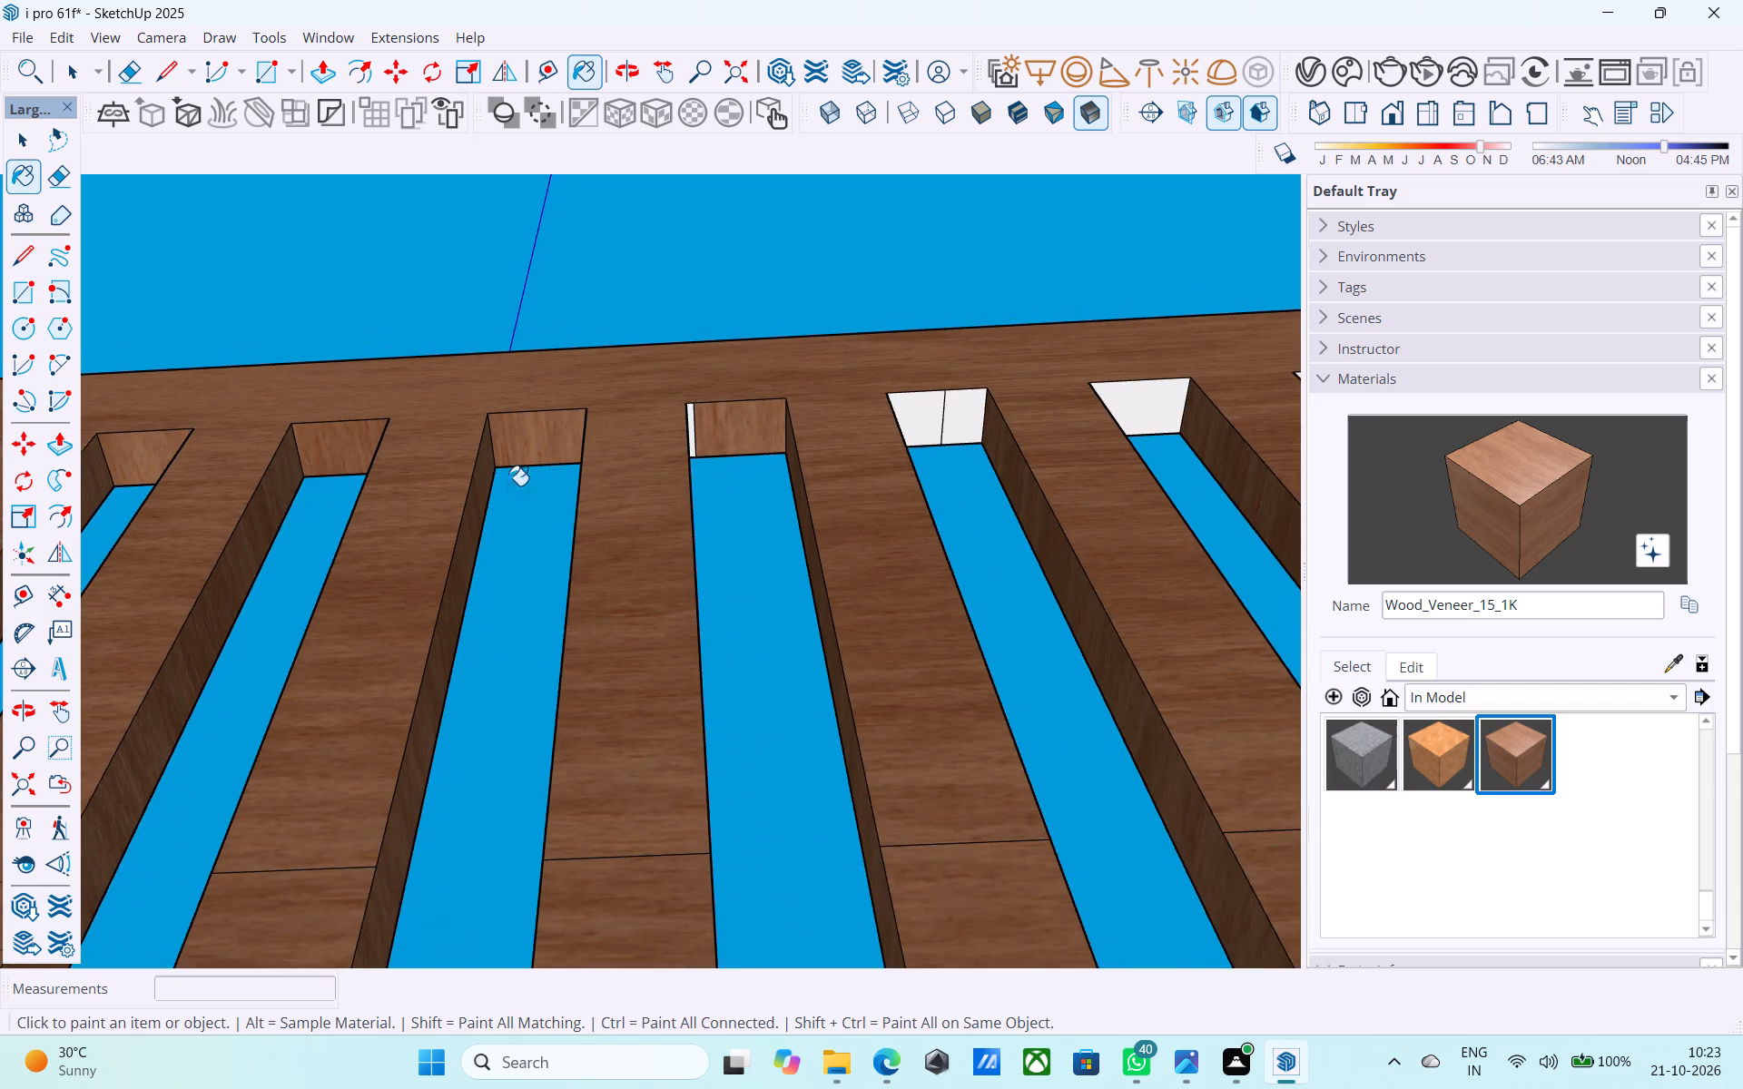
middle_click_drag(692, 476, 655, 482)
scroll(655, 482, "up", 1)
scroll(221, 474, "down", 3)
scroll(469, 434, "up", 6)
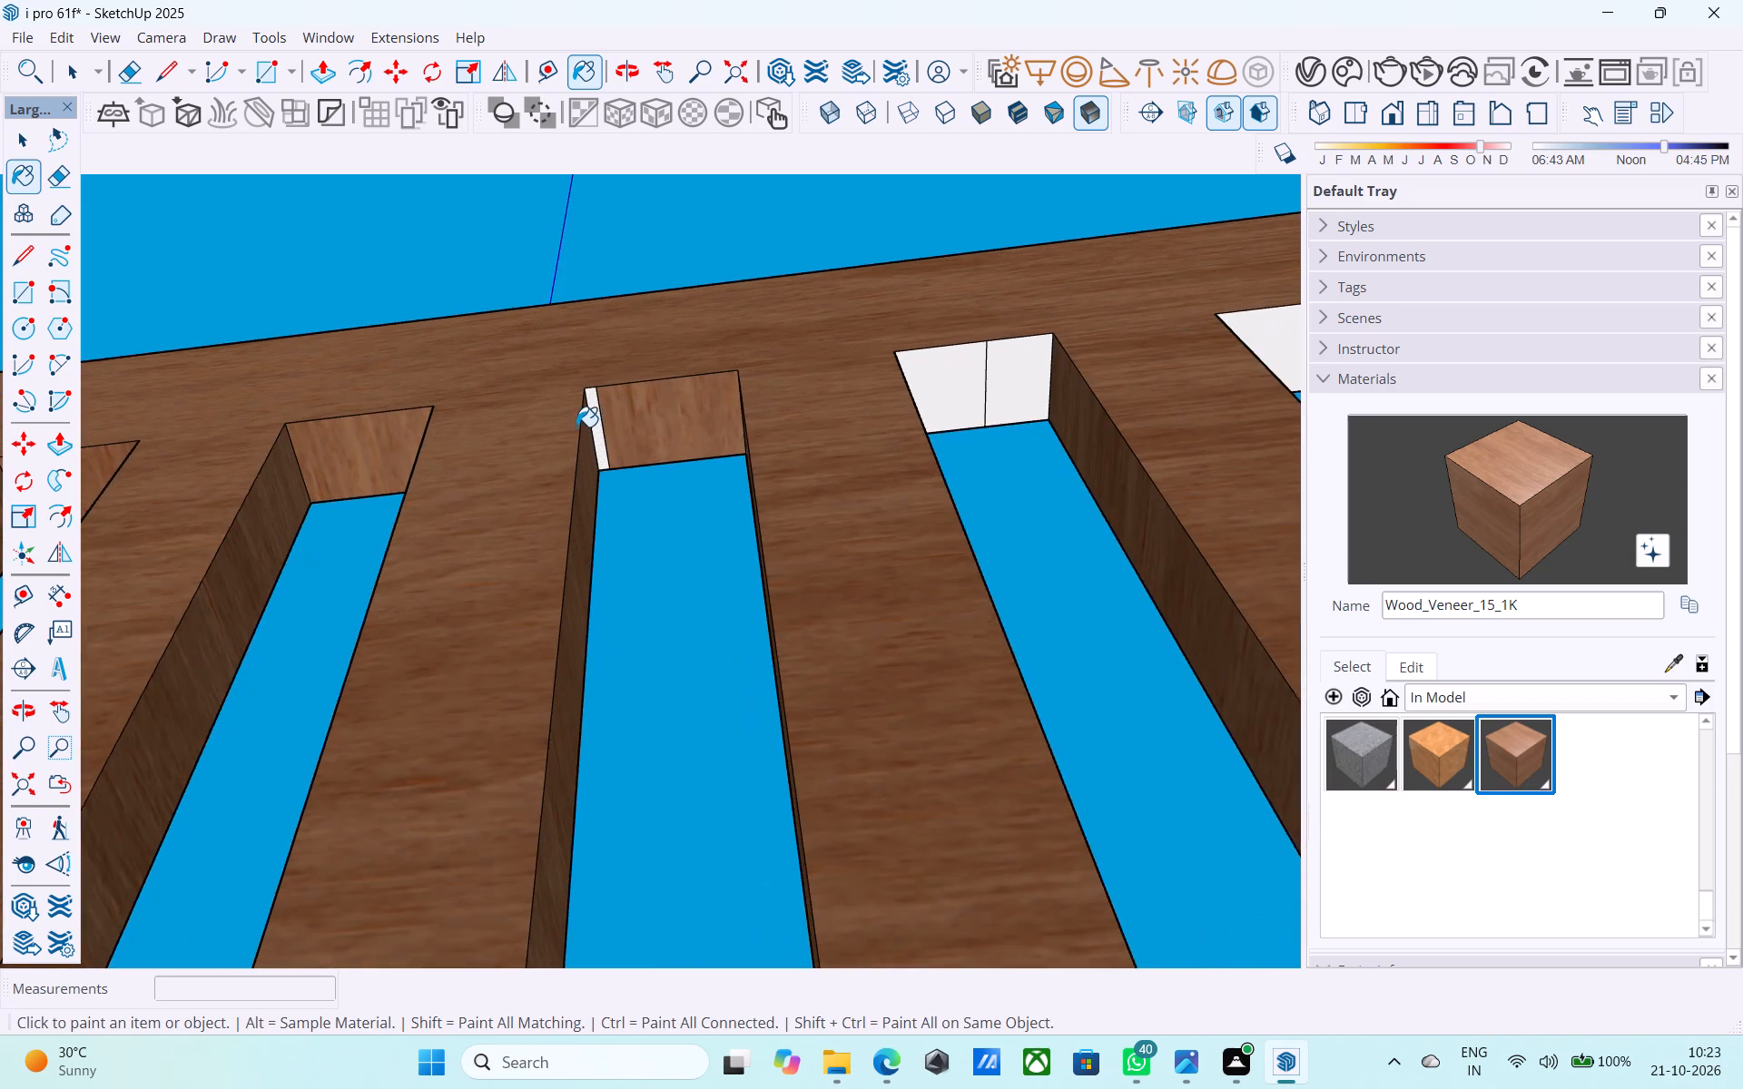
scroll(576, 427, "up", 2)
left_click(599, 402)
Paint both parts of the next split opening top and the two undivided tops beyond it with Wood_Veneer_15_1K.
scroll(303, 490, "down", 5)
scroll(751, 467, "up", 4)
scroll(729, 418, "down", 3)
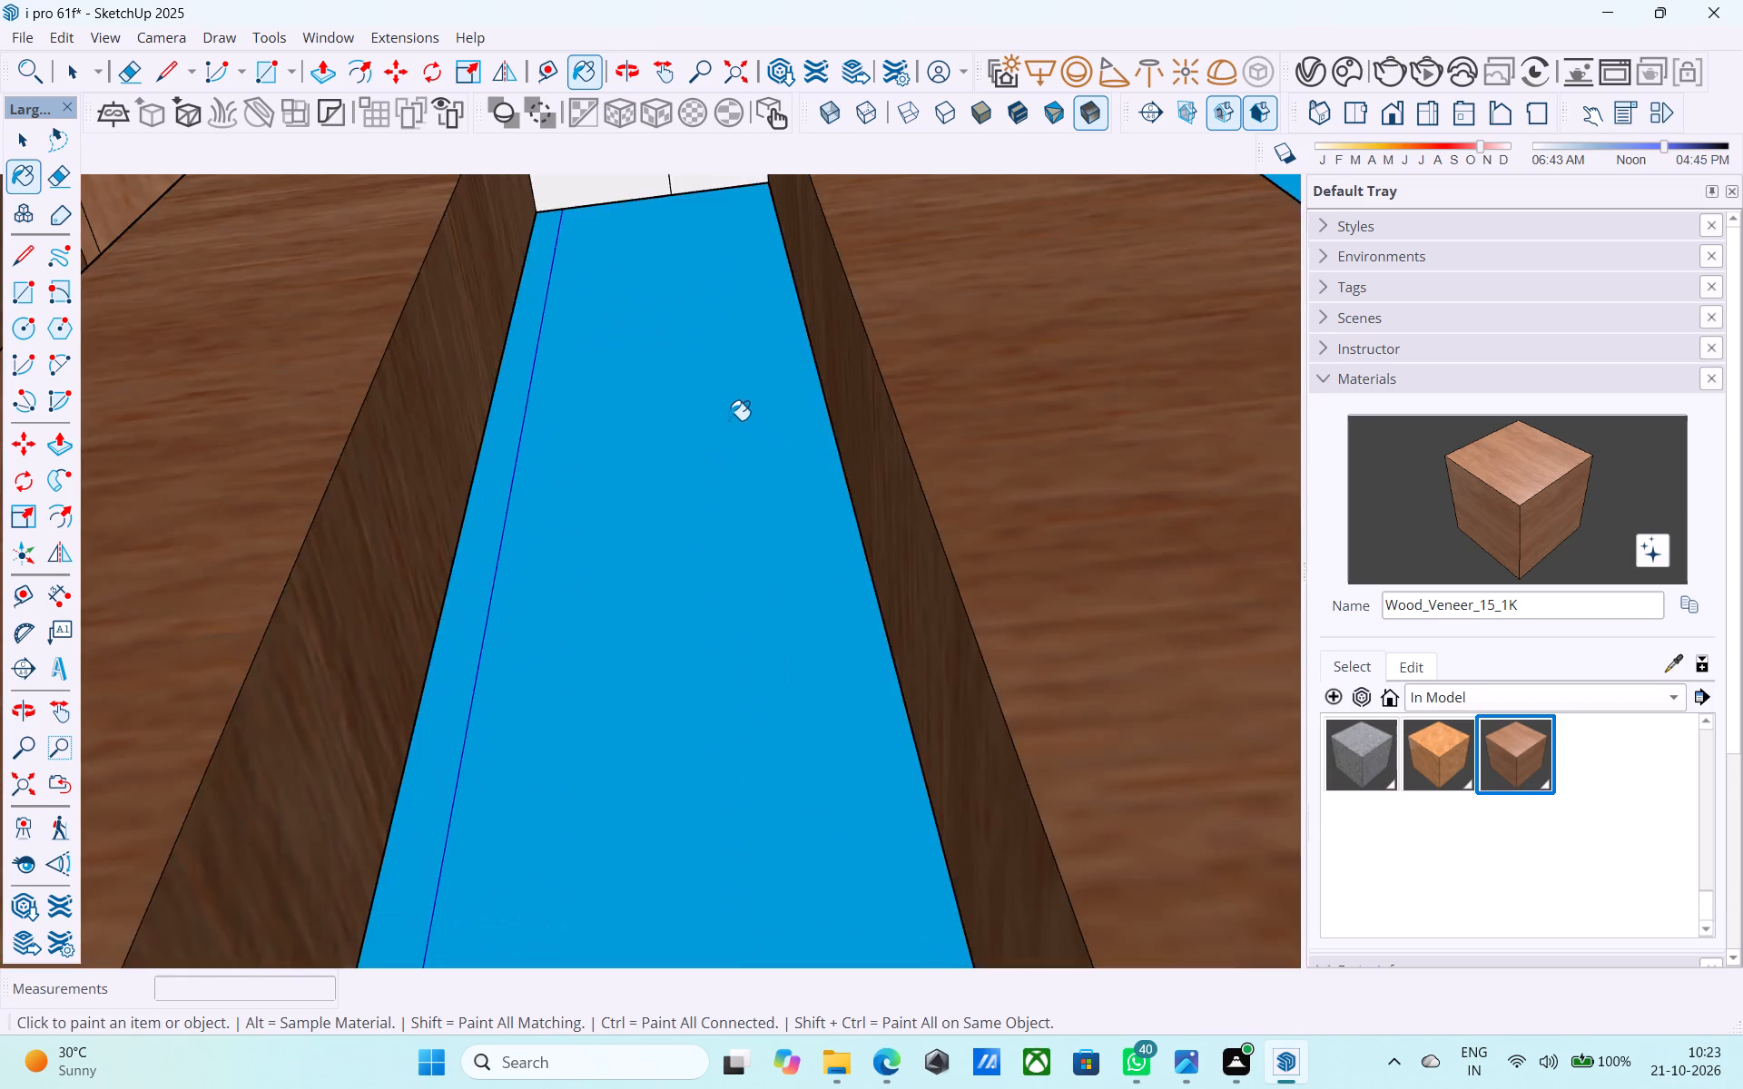
scroll(729, 420, "down", 5)
scroll(735, 397, "up", 11)
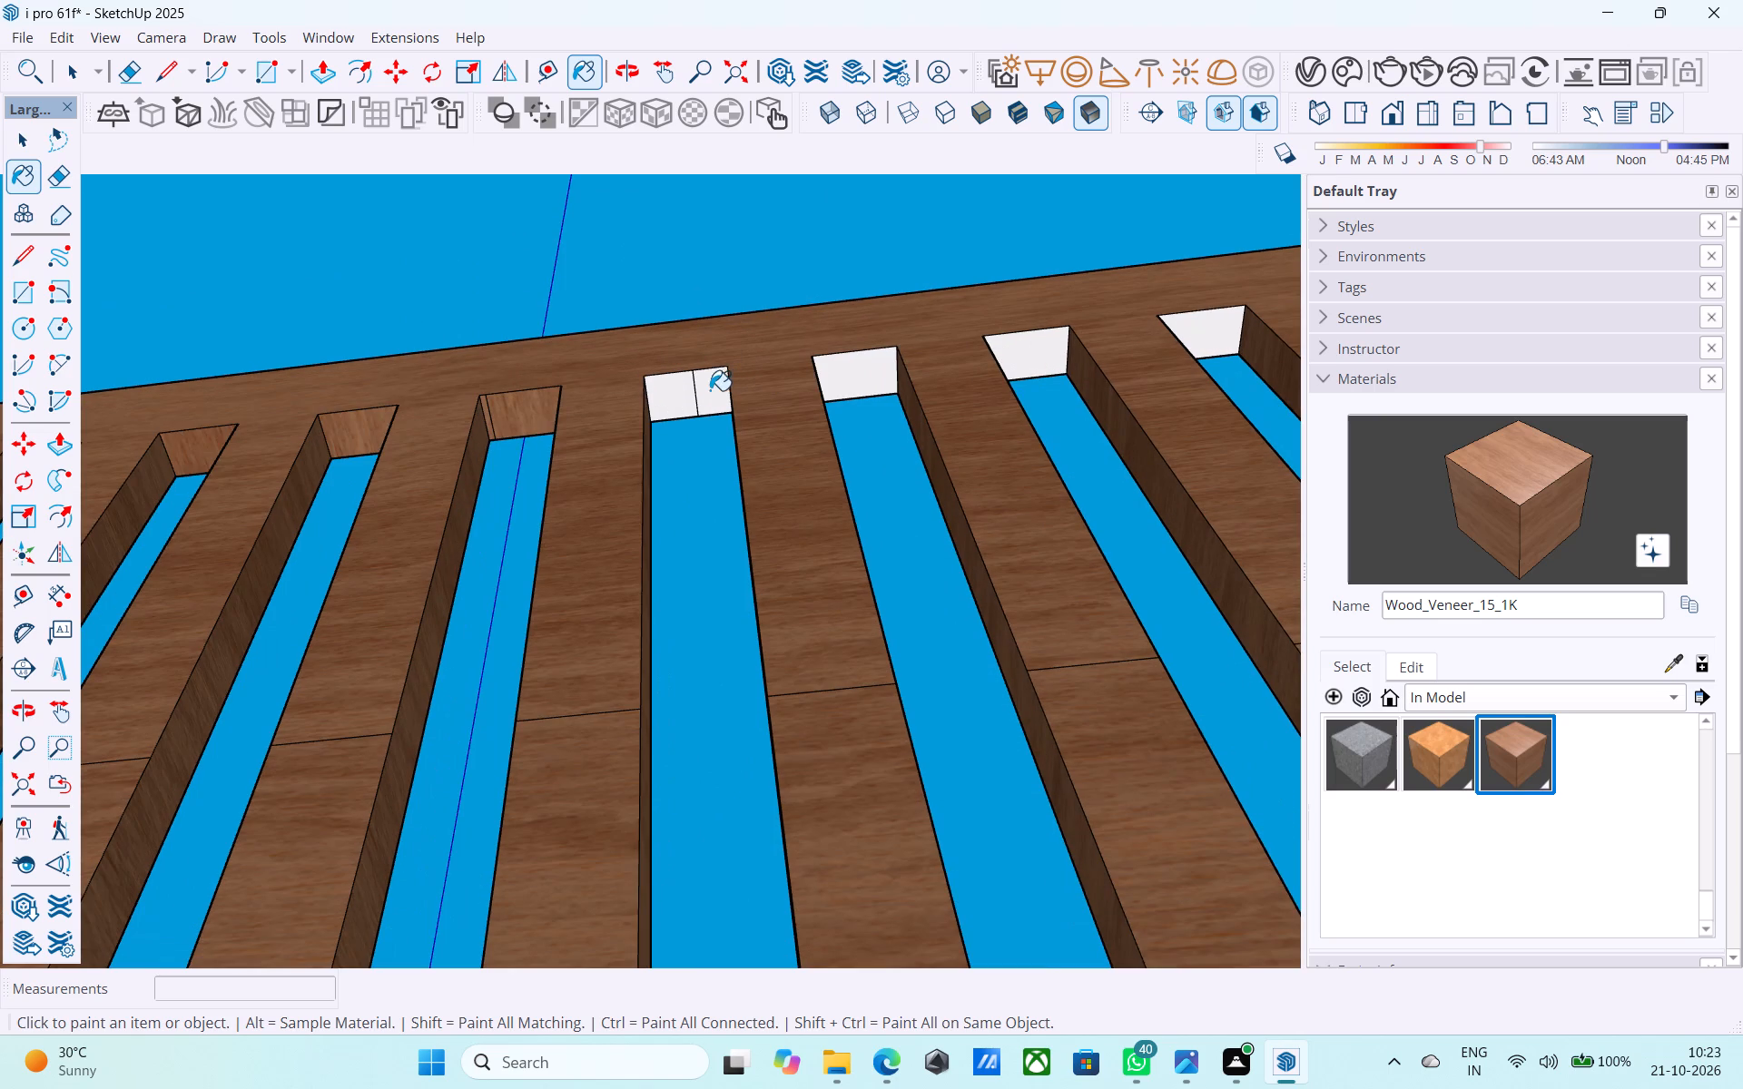
left_click(708, 390)
left_click(673, 388)
left_click(883, 367)
left_click(998, 358)
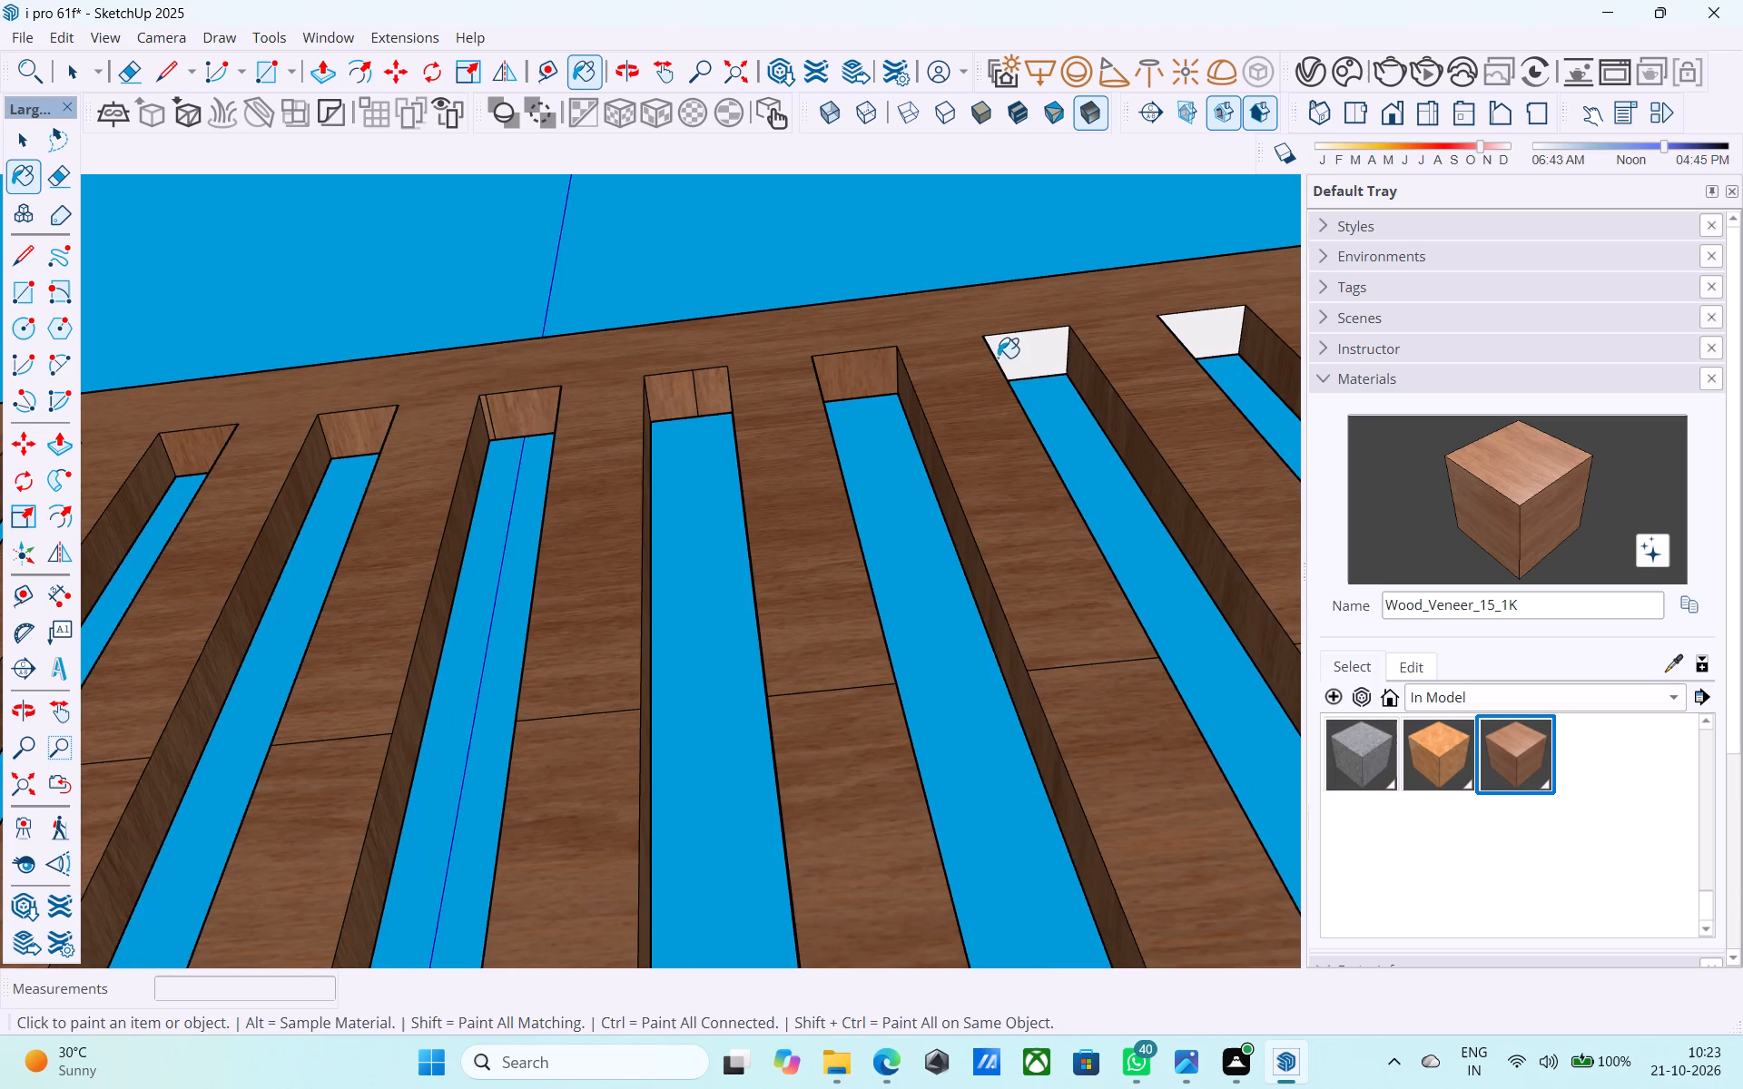
Paint the next undivided opening top and both parts of the one beside it, including its narrow sliver, with Wood_Veneer_15_1K.
scroll(498, 425, "down", 4)
scroll(378, 466, "down", 4)
middle_click(1027, 351)
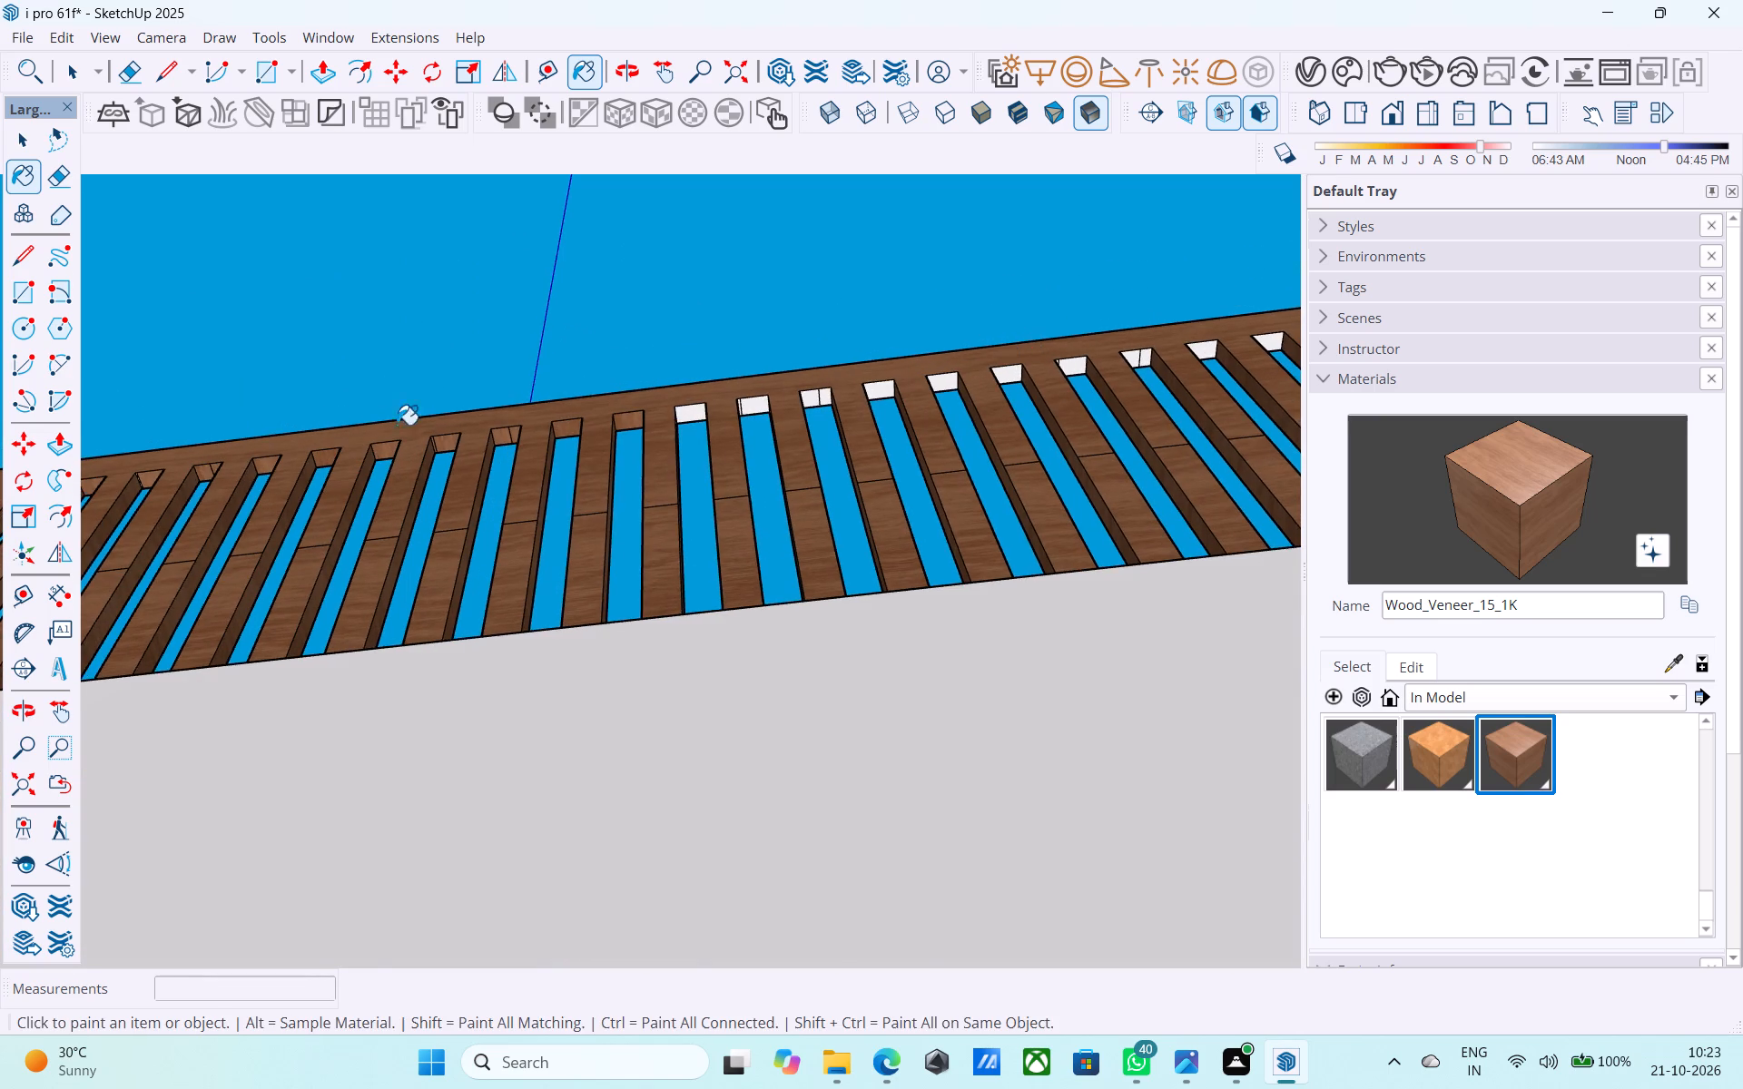
scroll(215, 439, "down", 4)
middle_click_drag(752, 398, 817, 459)
scroll(559, 393, "up", 10)
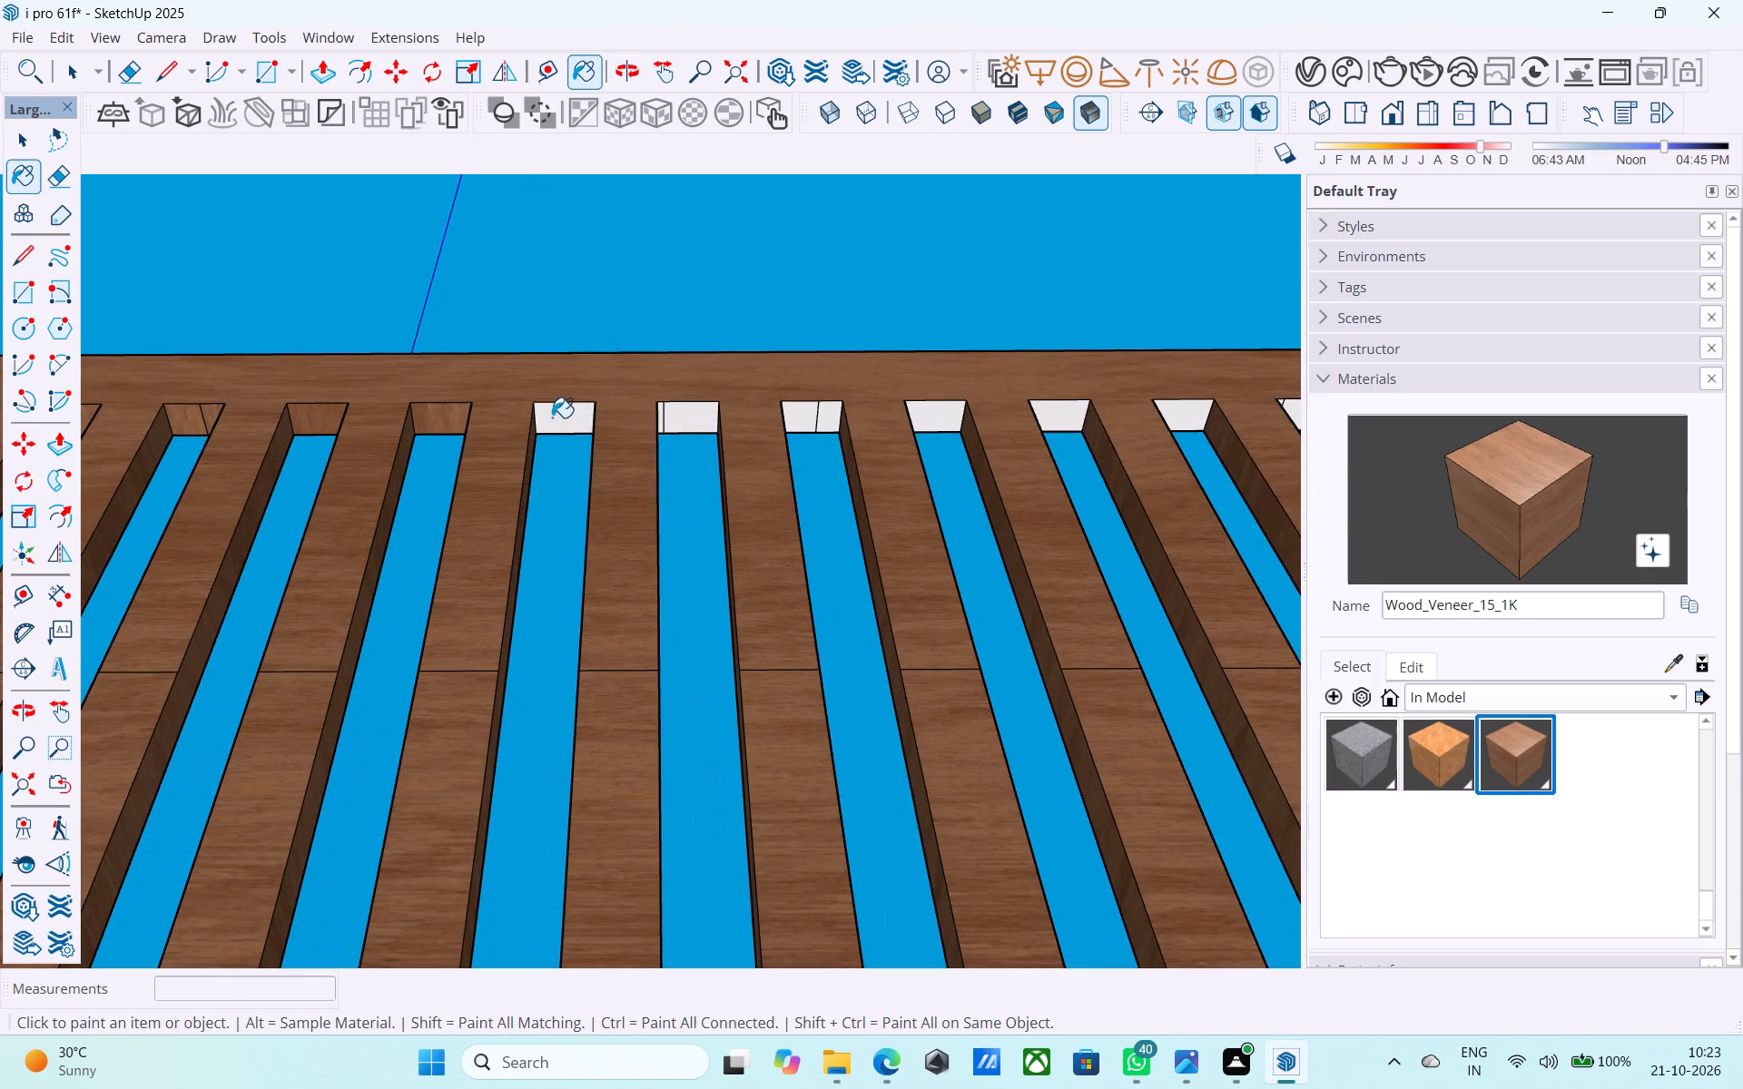
left_click(553, 417)
scroll(697, 407, "up", 4)
left_click(690, 418)
scroll(686, 419, "up", 7)
left_click(593, 429)
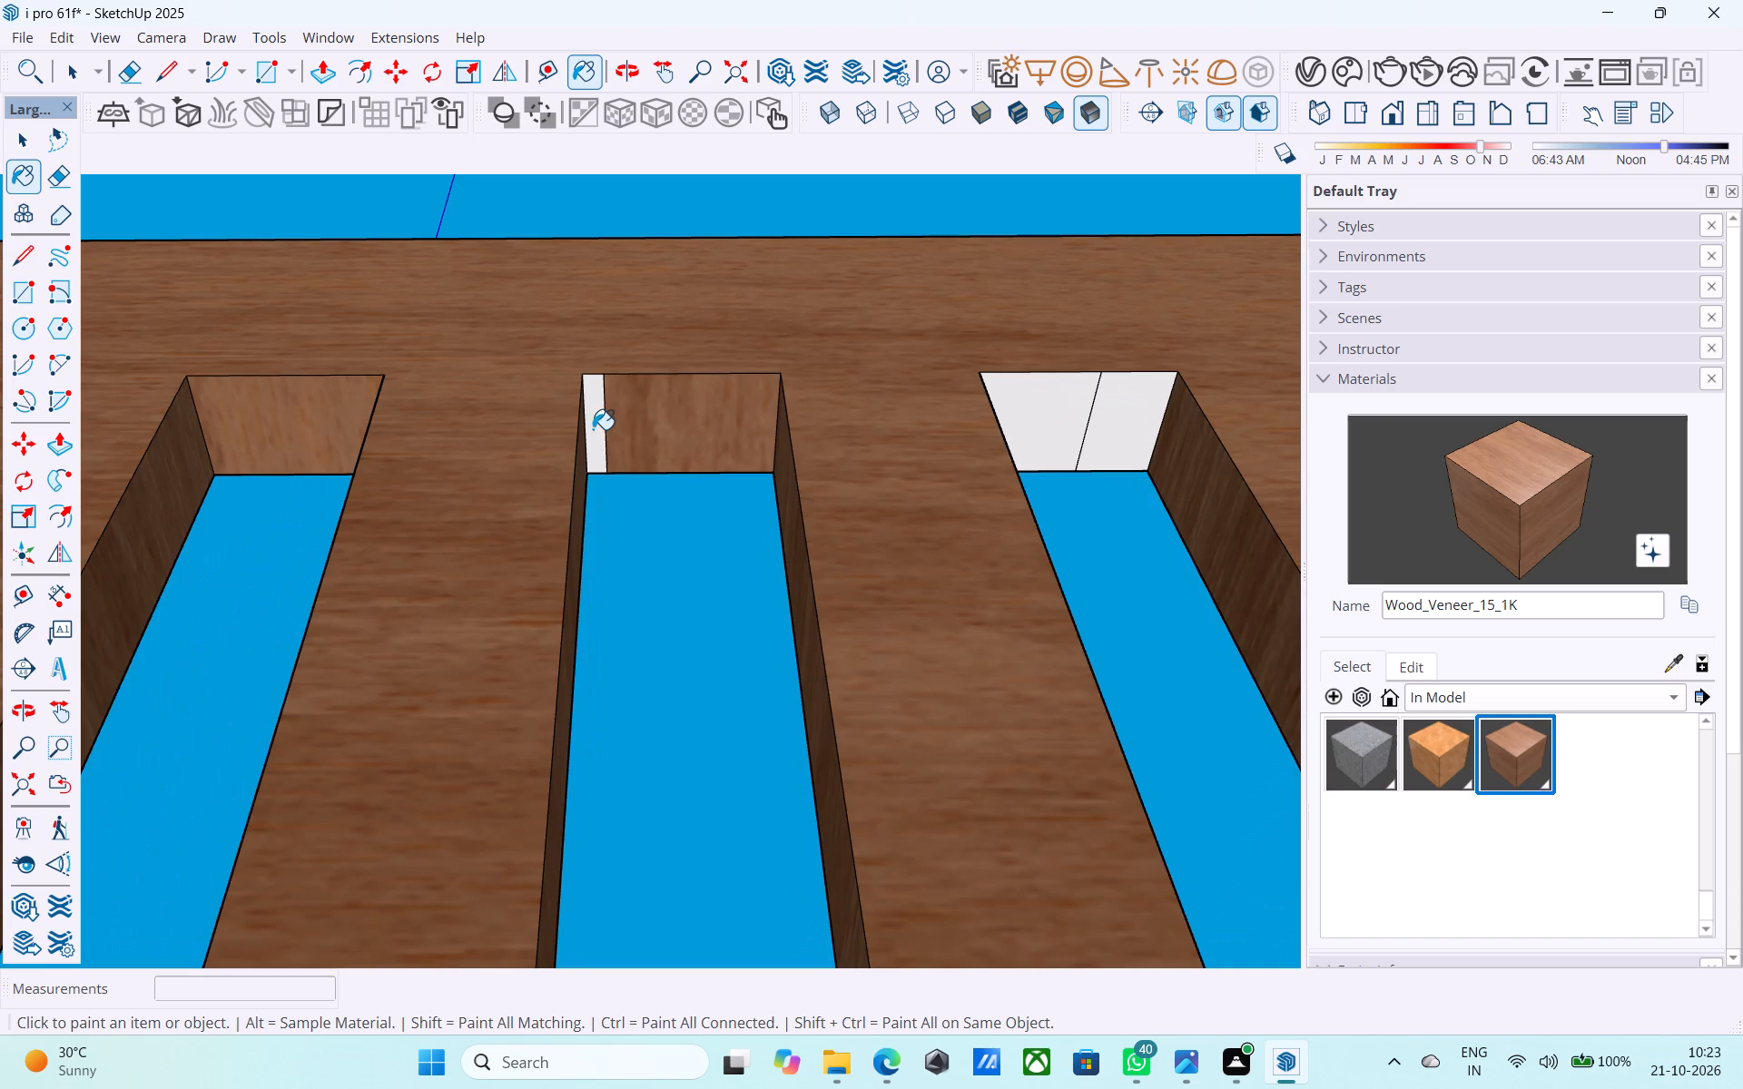
Paint both halves of the next split opening top and the following two undivided tops with Wood_Veneer_15_1K.
scroll(536, 457, "down", 6)
scroll(997, 436, "up", 4)
left_click(844, 442)
left_click(747, 447)
scroll(367, 476, "down", 6)
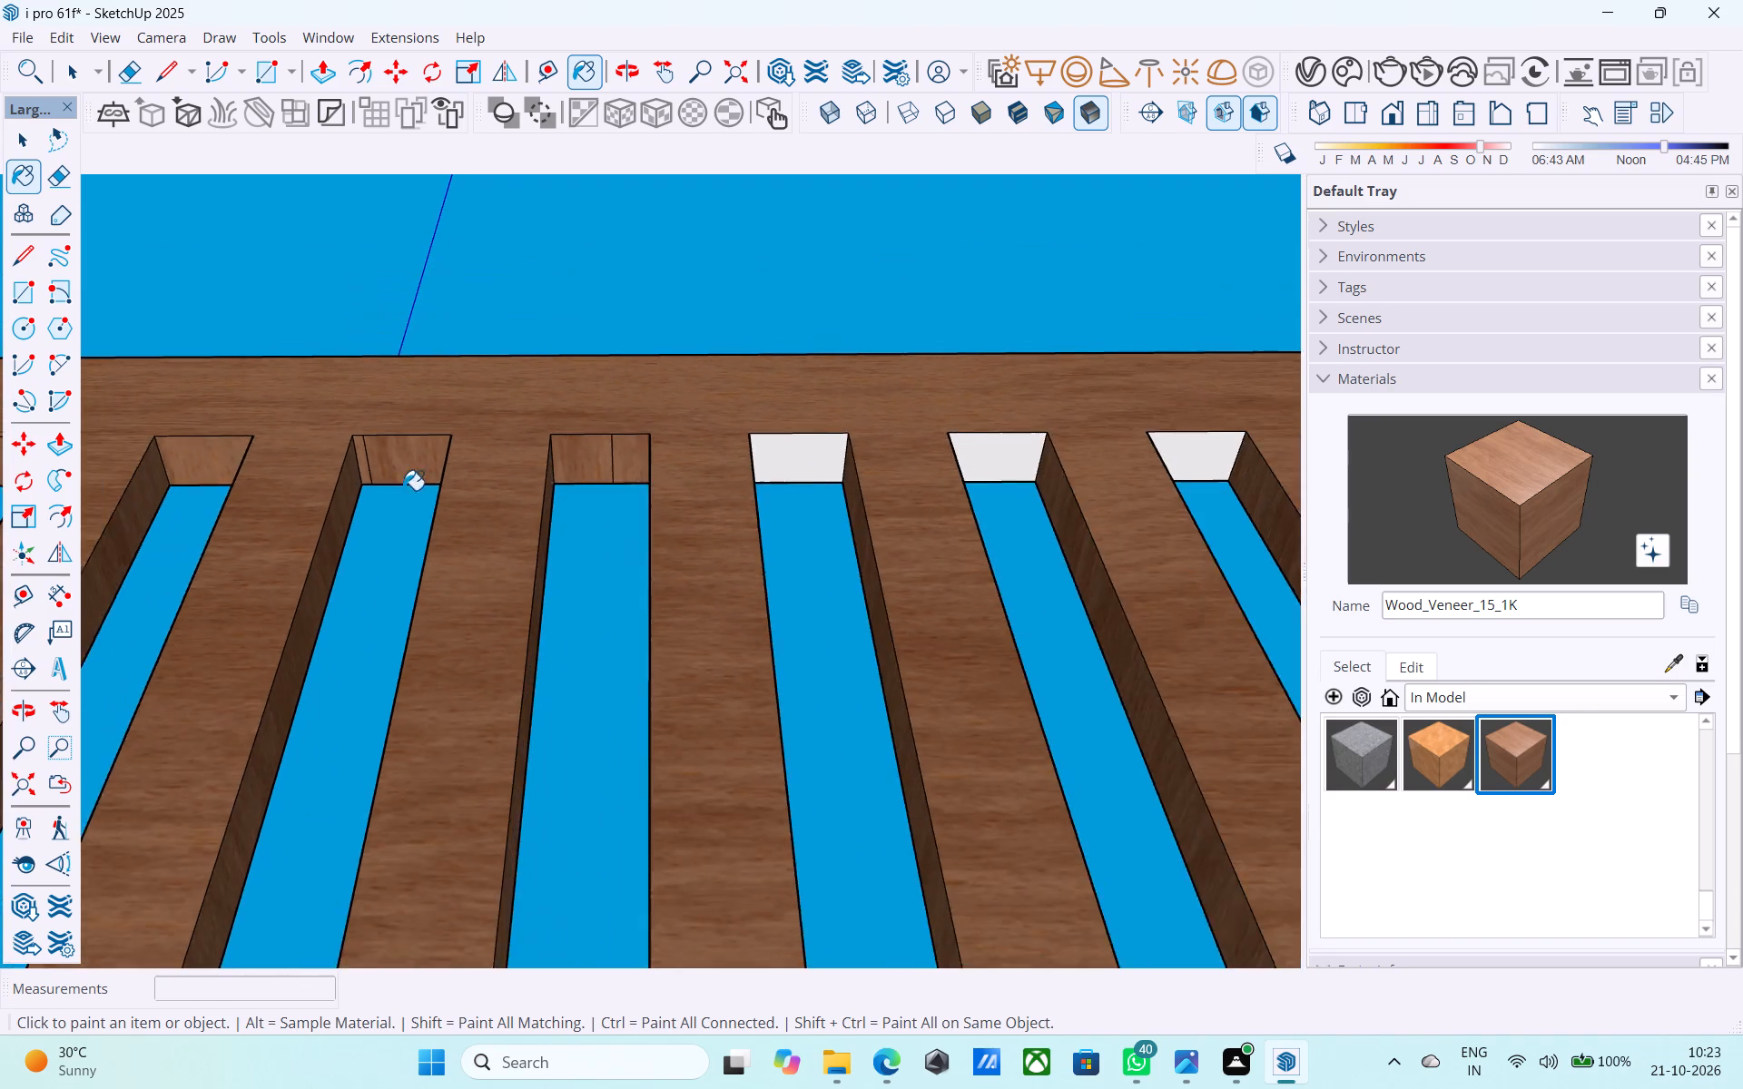
scroll(809, 483, "up", 4)
left_click(796, 437)
scroll(280, 503, "down", 5)
scroll(832, 466, "up", 1)
left_click(832, 465)
Paint the next undivided opening top and both parts of the two split tops beyond it with Wood_Veneer_15_1K.
scroll(392, 477, "down", 6)
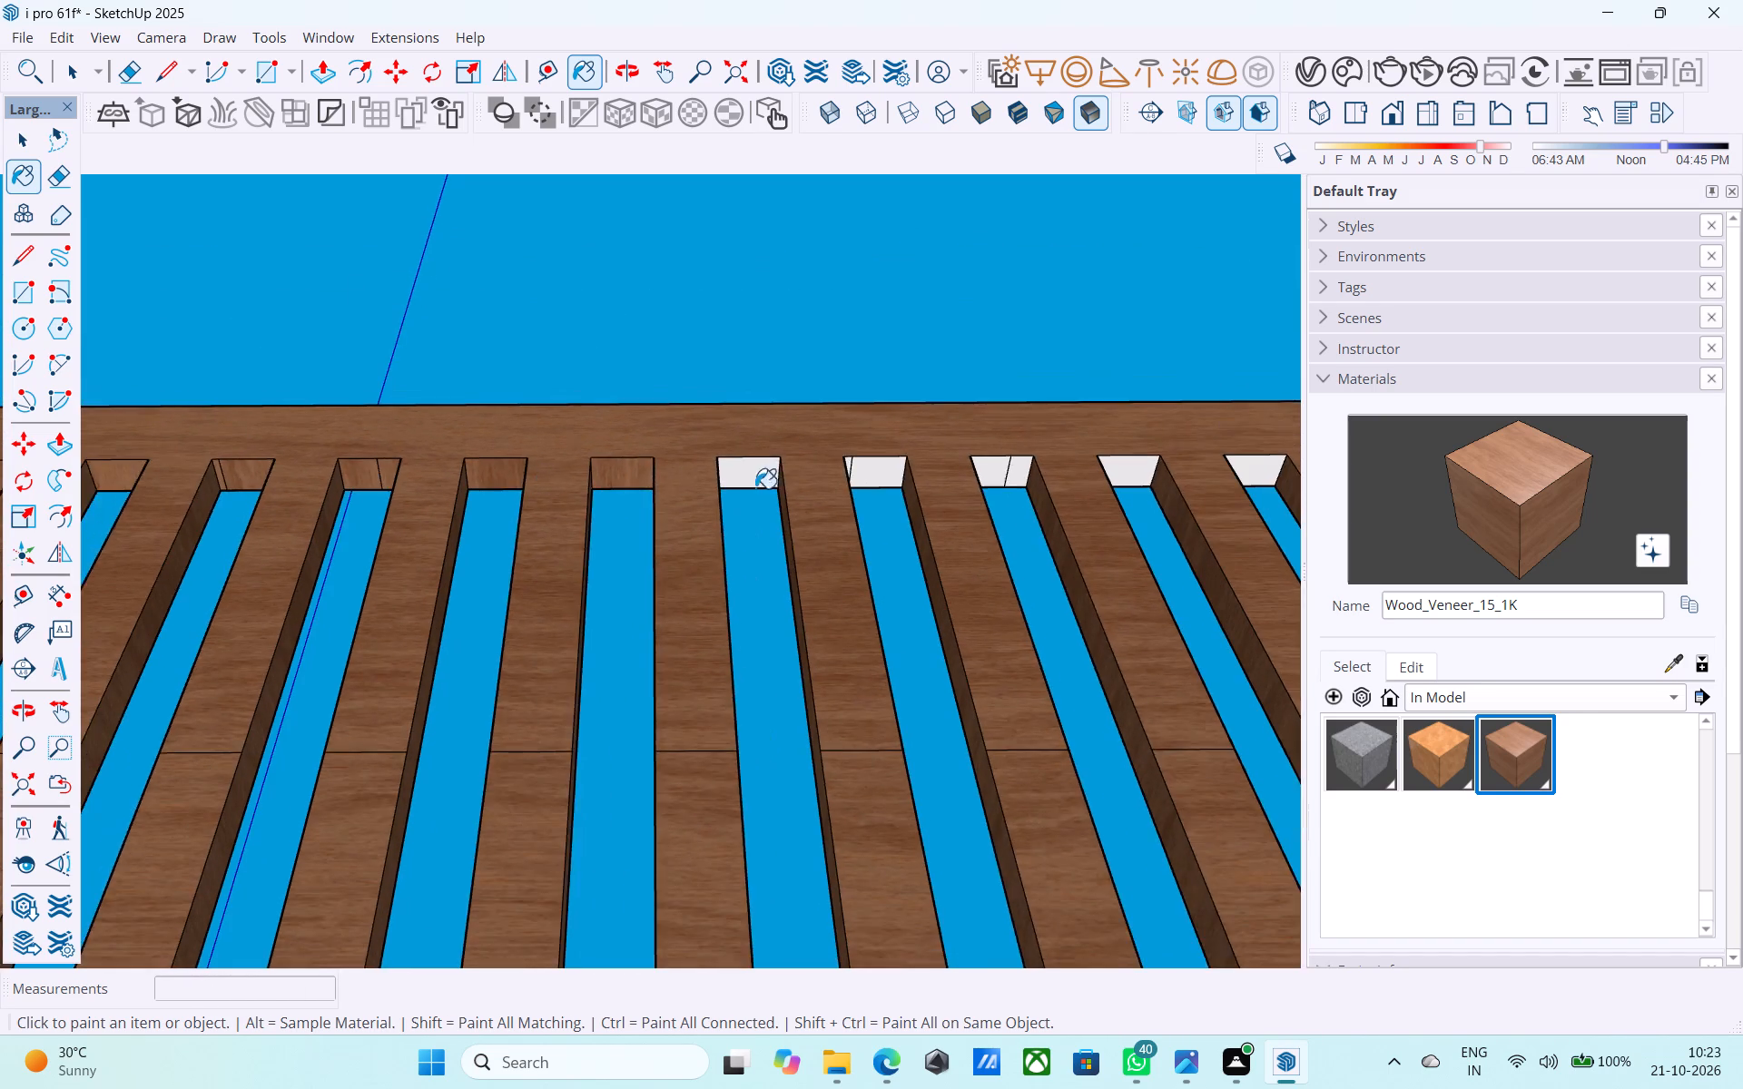
scroll(782, 488, "up", 3)
left_click(743, 452)
left_click(936, 454)
scroll(353, 512, "down", 5)
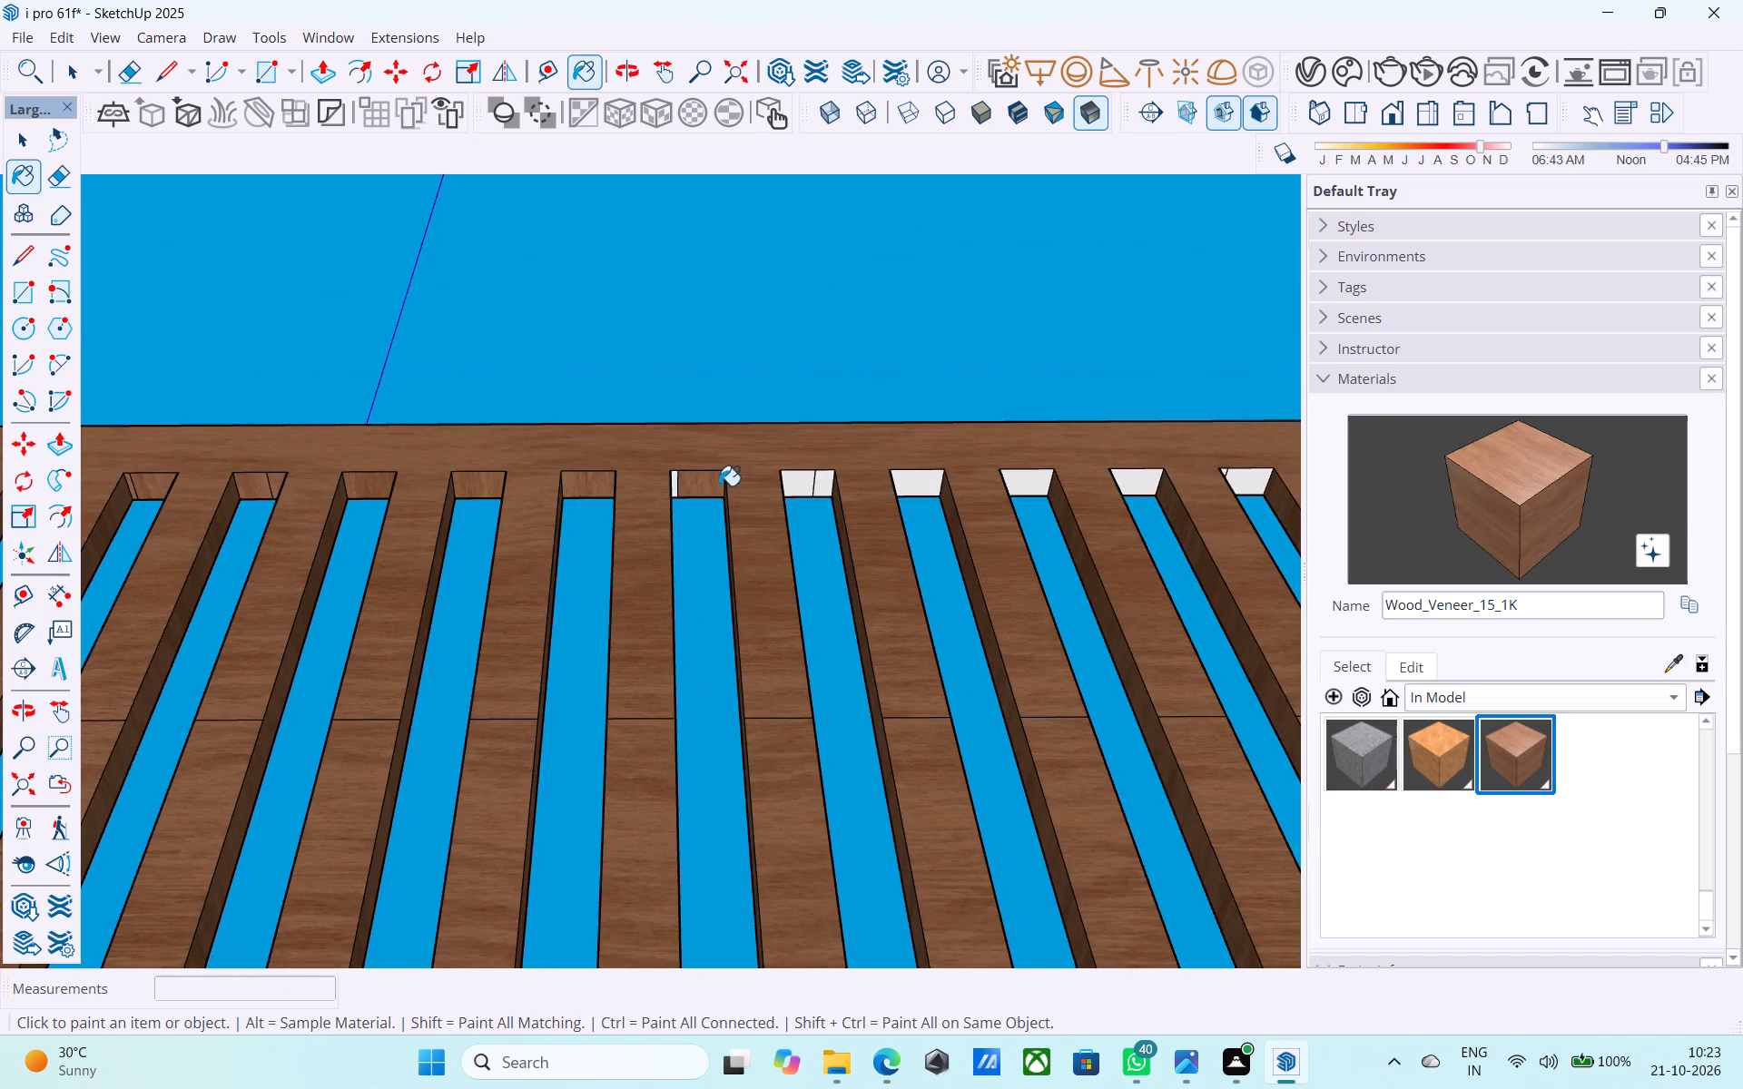
middle_click_drag(715, 485, 679, 483)
scroll(677, 487, "up", 9)
left_click(663, 473)
scroll(239, 530, "down", 6)
scroll(678, 502, "up", 1)
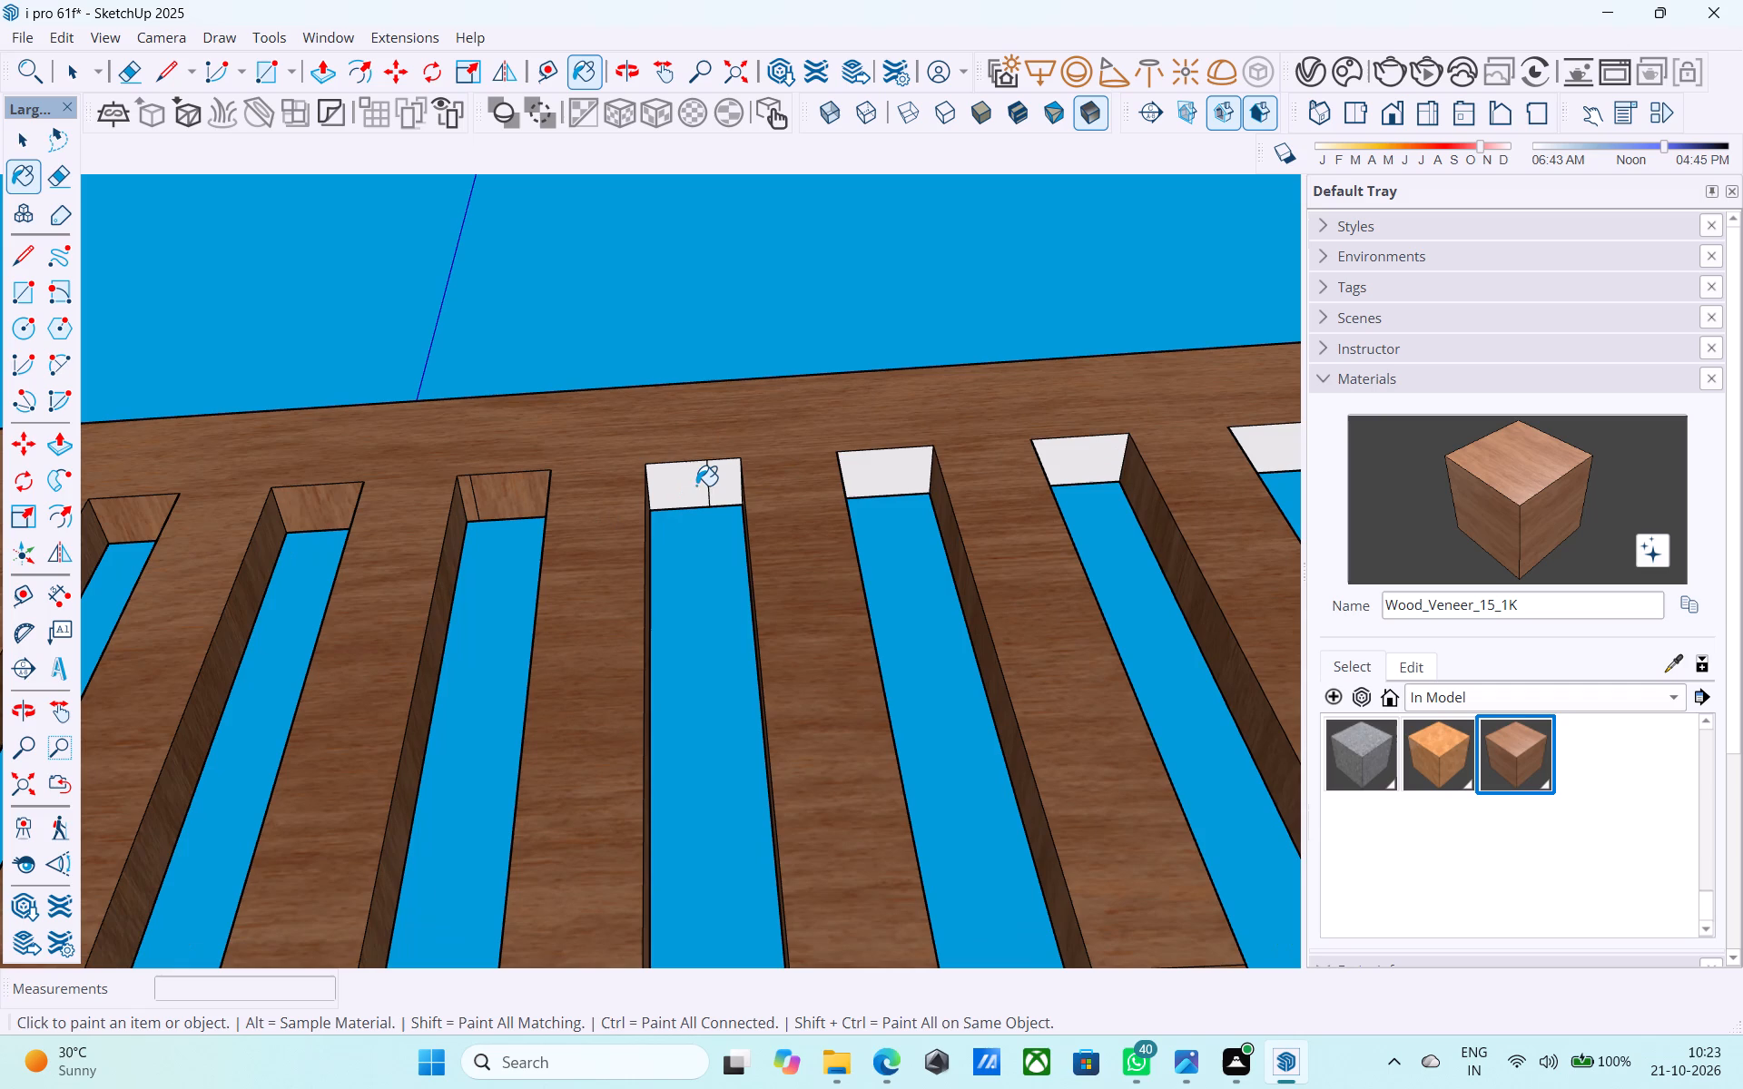
left_click(722, 486)
left_click(701, 485)
Paint the following three undivided opening tops with Wood_Veneer_15_1K.
scroll(297, 520, "down", 6)
scroll(652, 515, "up", 5)
left_click(619, 484)
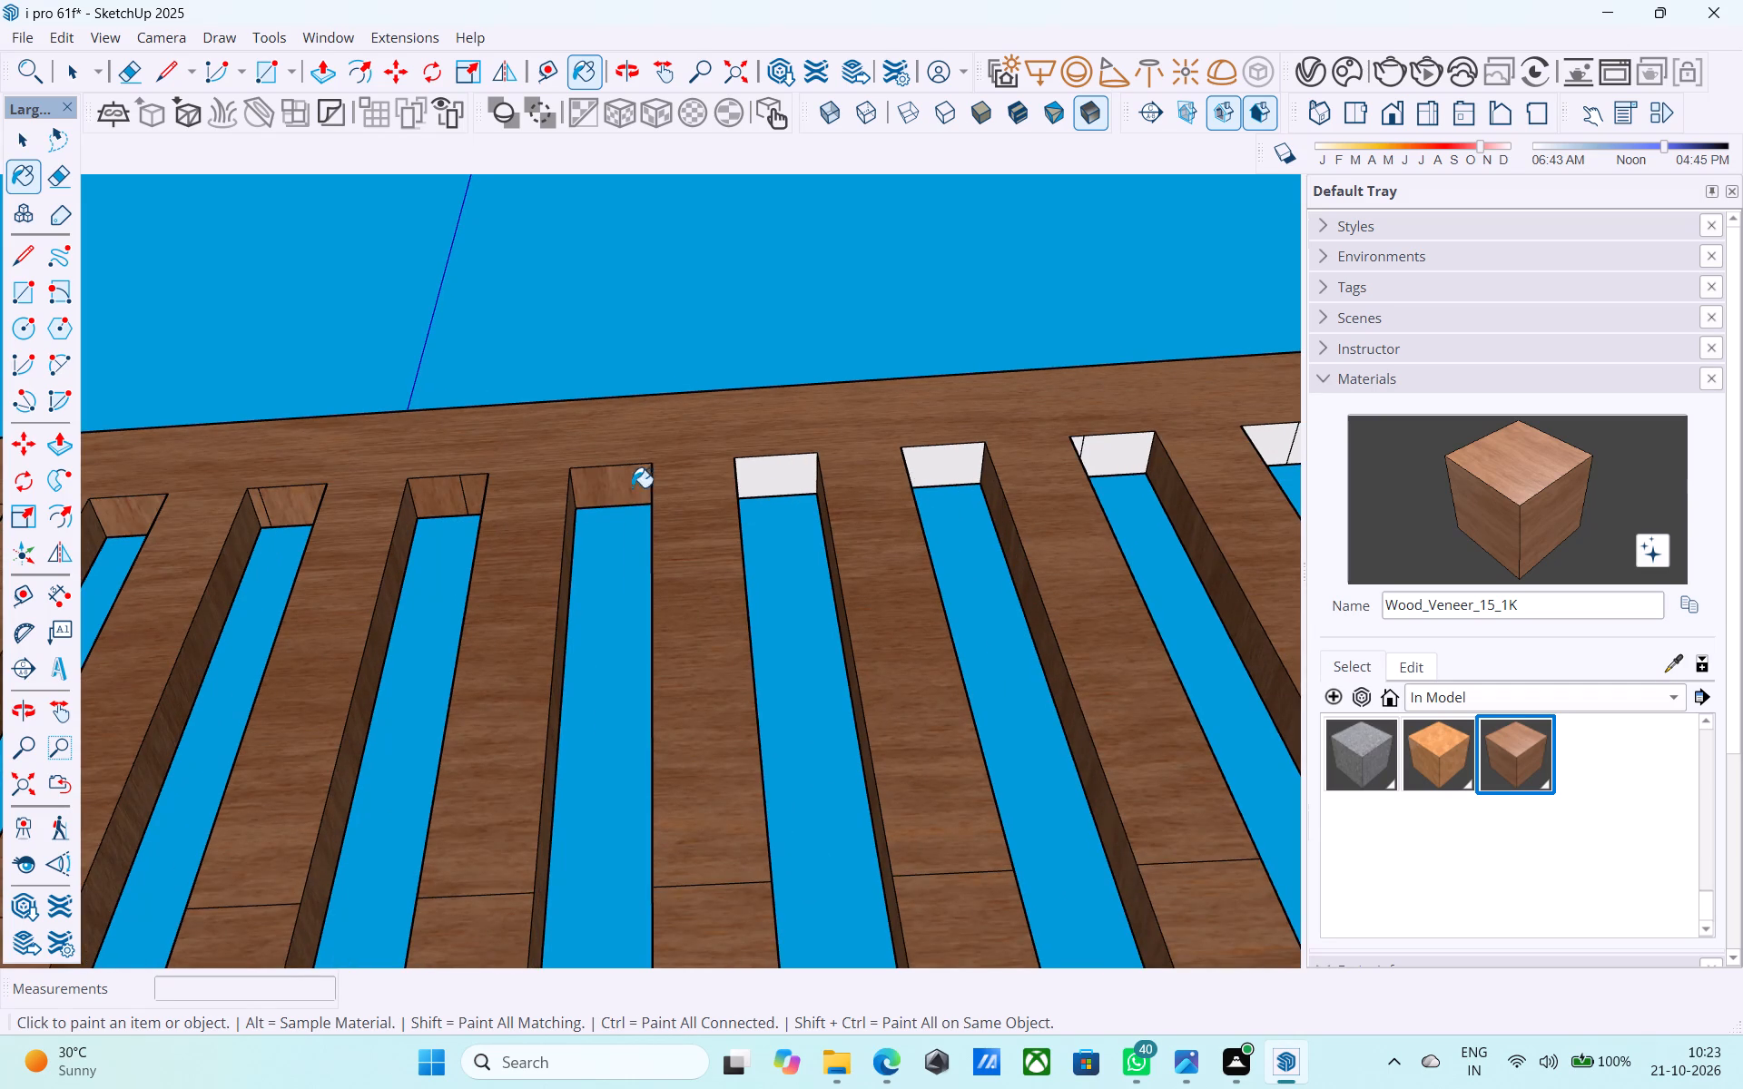
left_click(754, 478)
scroll(371, 482, "down", 5)
scroll(821, 509, "up", 3)
left_click(760, 466)
Paint the next opening top including its narrow sliver, and both parts of the split top beside it, with Wood_Veneer_15_1K.
left_click(889, 456)
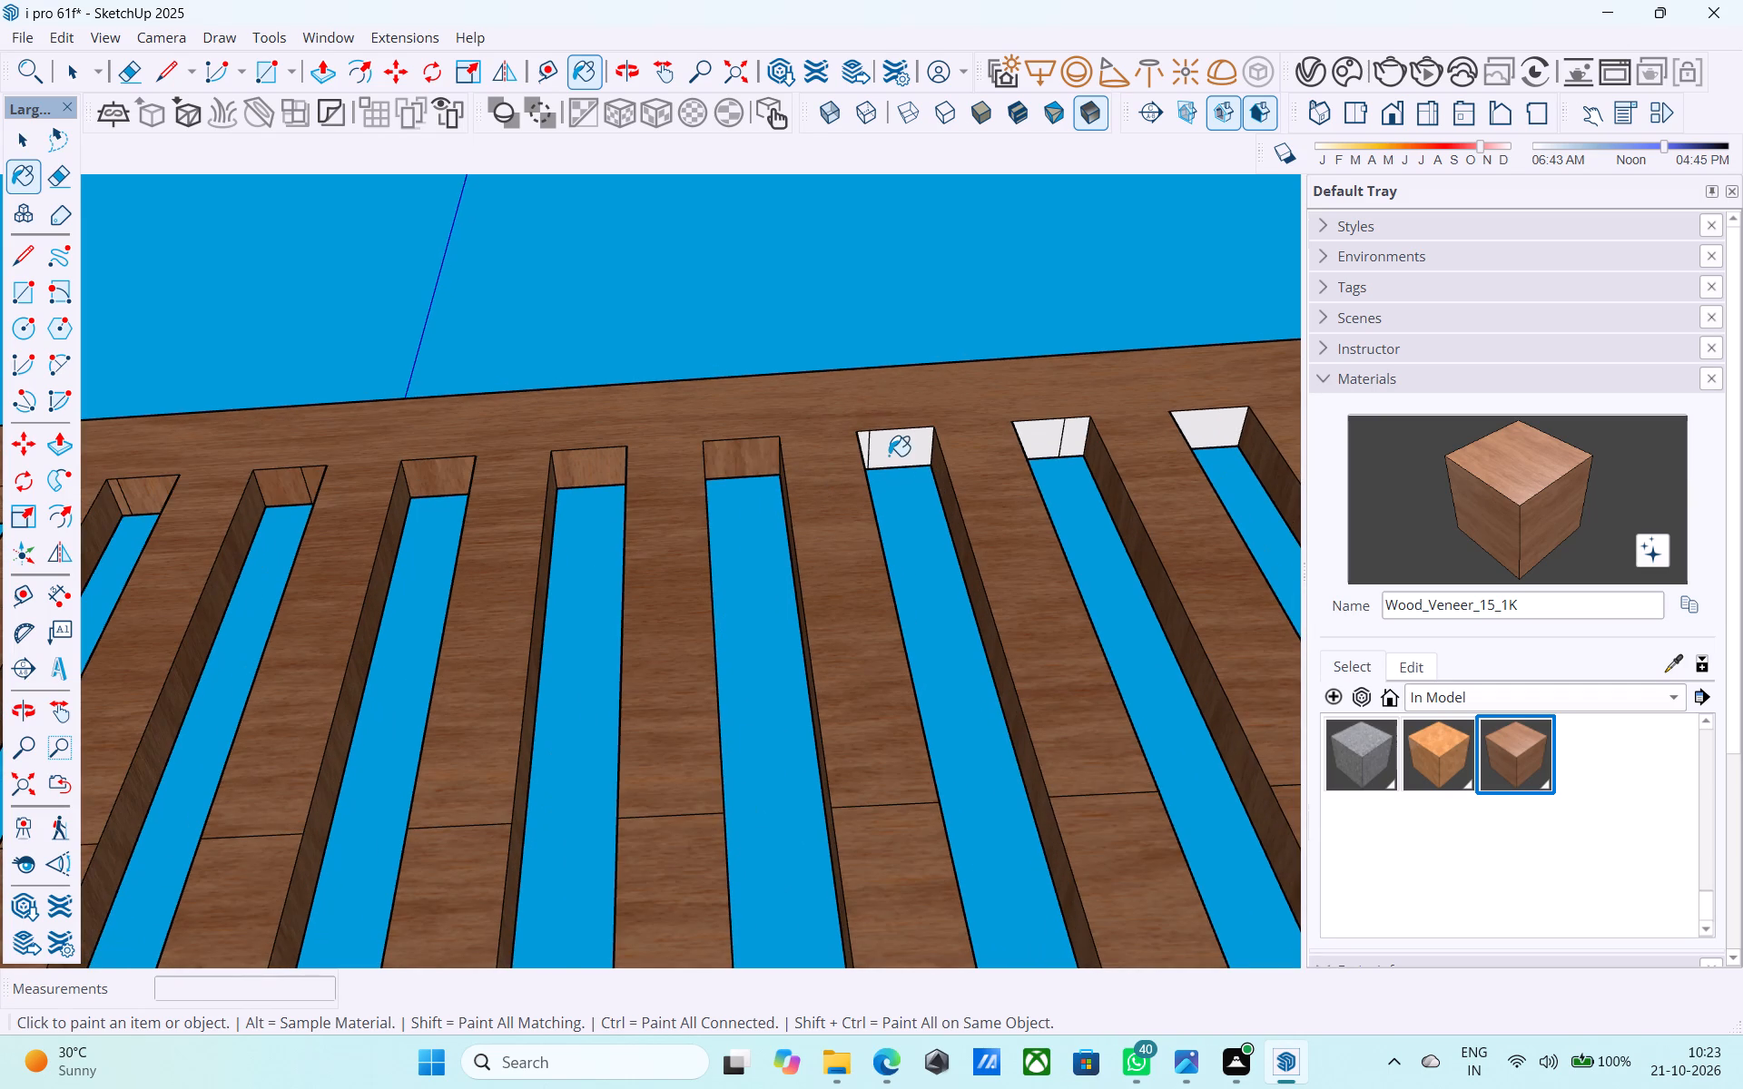
scroll(280, 486, "down", 4)
scroll(677, 455, "up", 8)
left_click(682, 458)
scroll(168, 508, "down", 6)
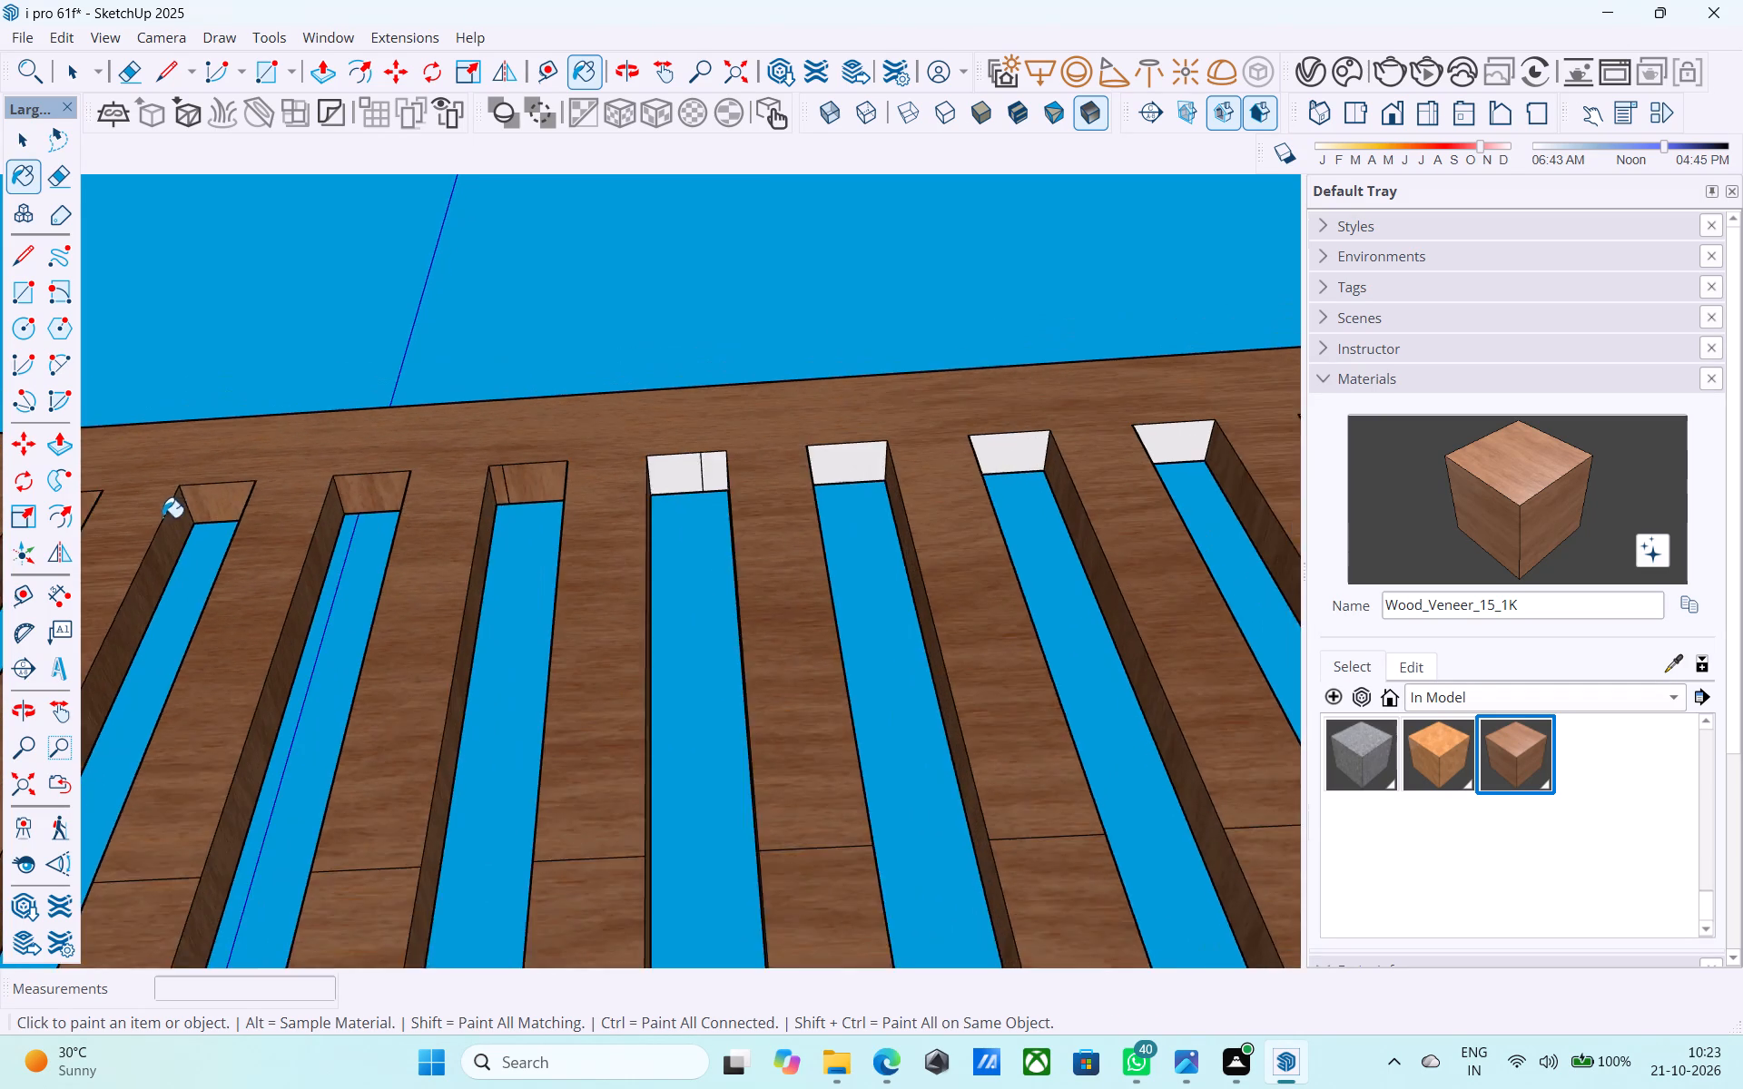
scroll(590, 513, "up", 3)
left_click(645, 469)
left_click(689, 460)
Paint the three undivided opening tops beyond the split one with Wood_Veneer_15_1K.
scroll(255, 480, "down", 6)
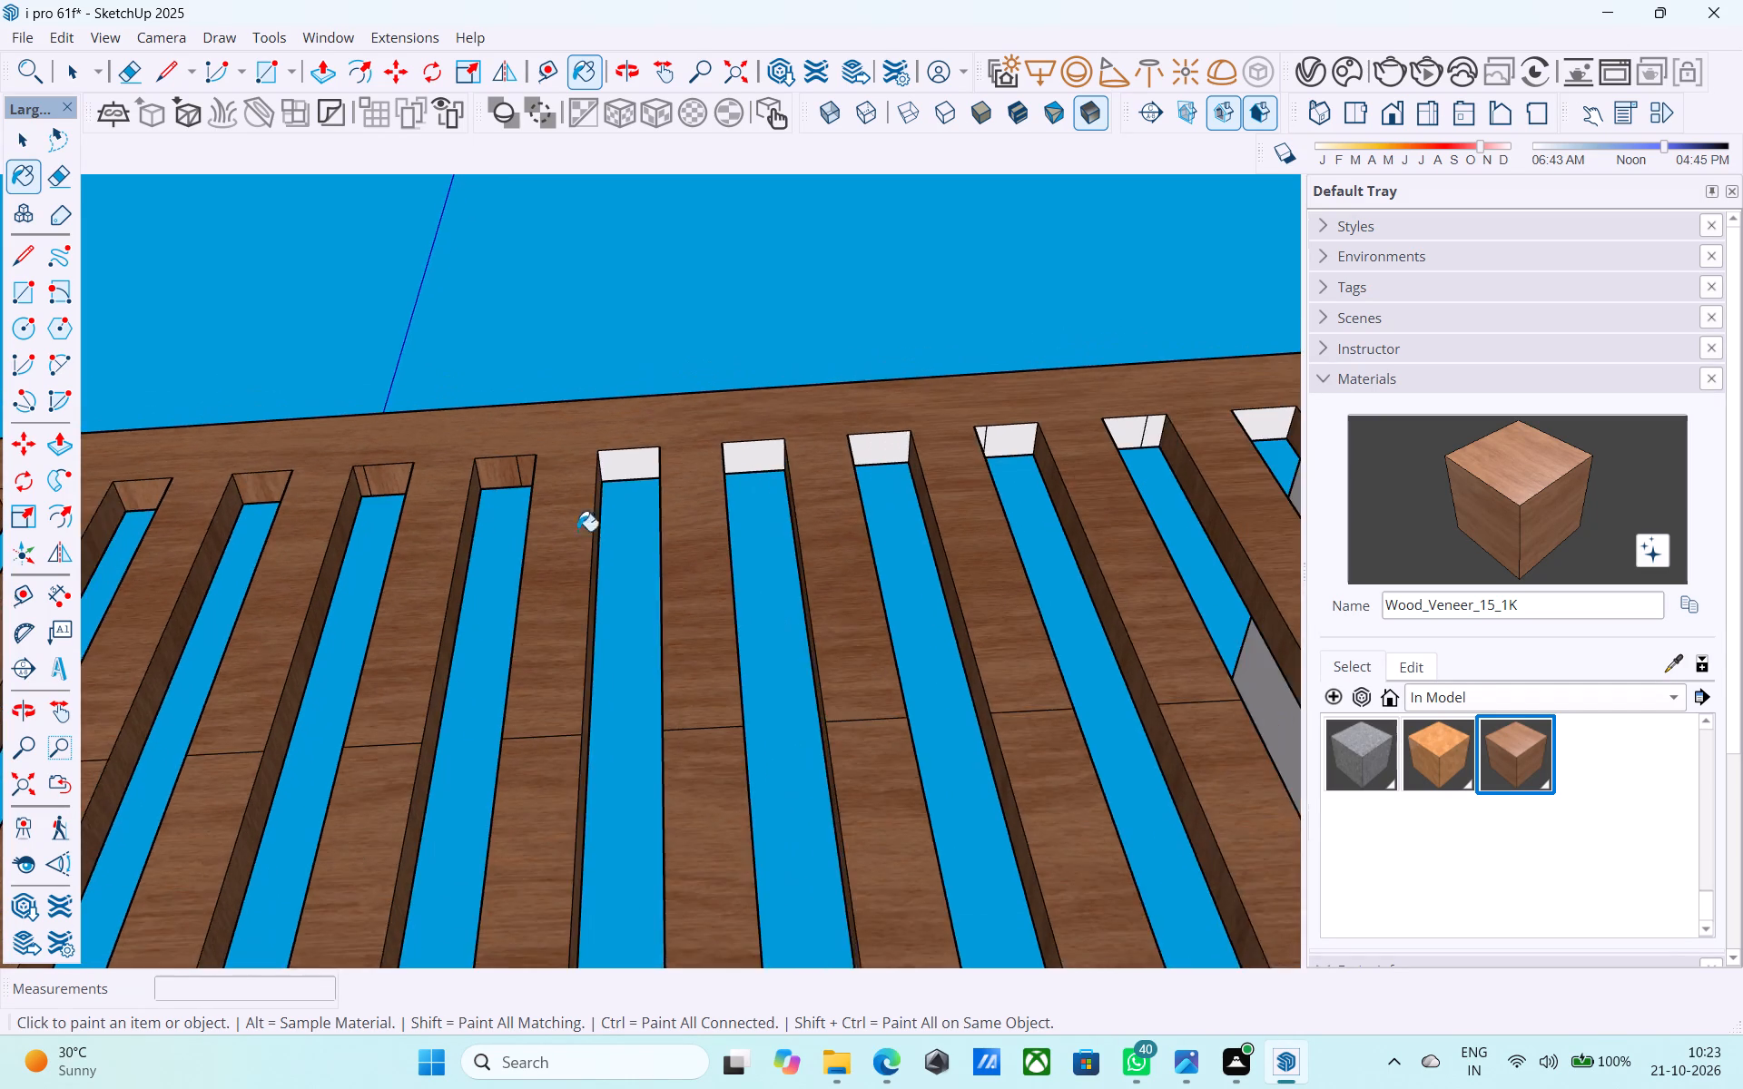
scroll(588, 515, "up", 4)
left_click(653, 451)
left_click(822, 428)
scroll(89, 486, "down", 5)
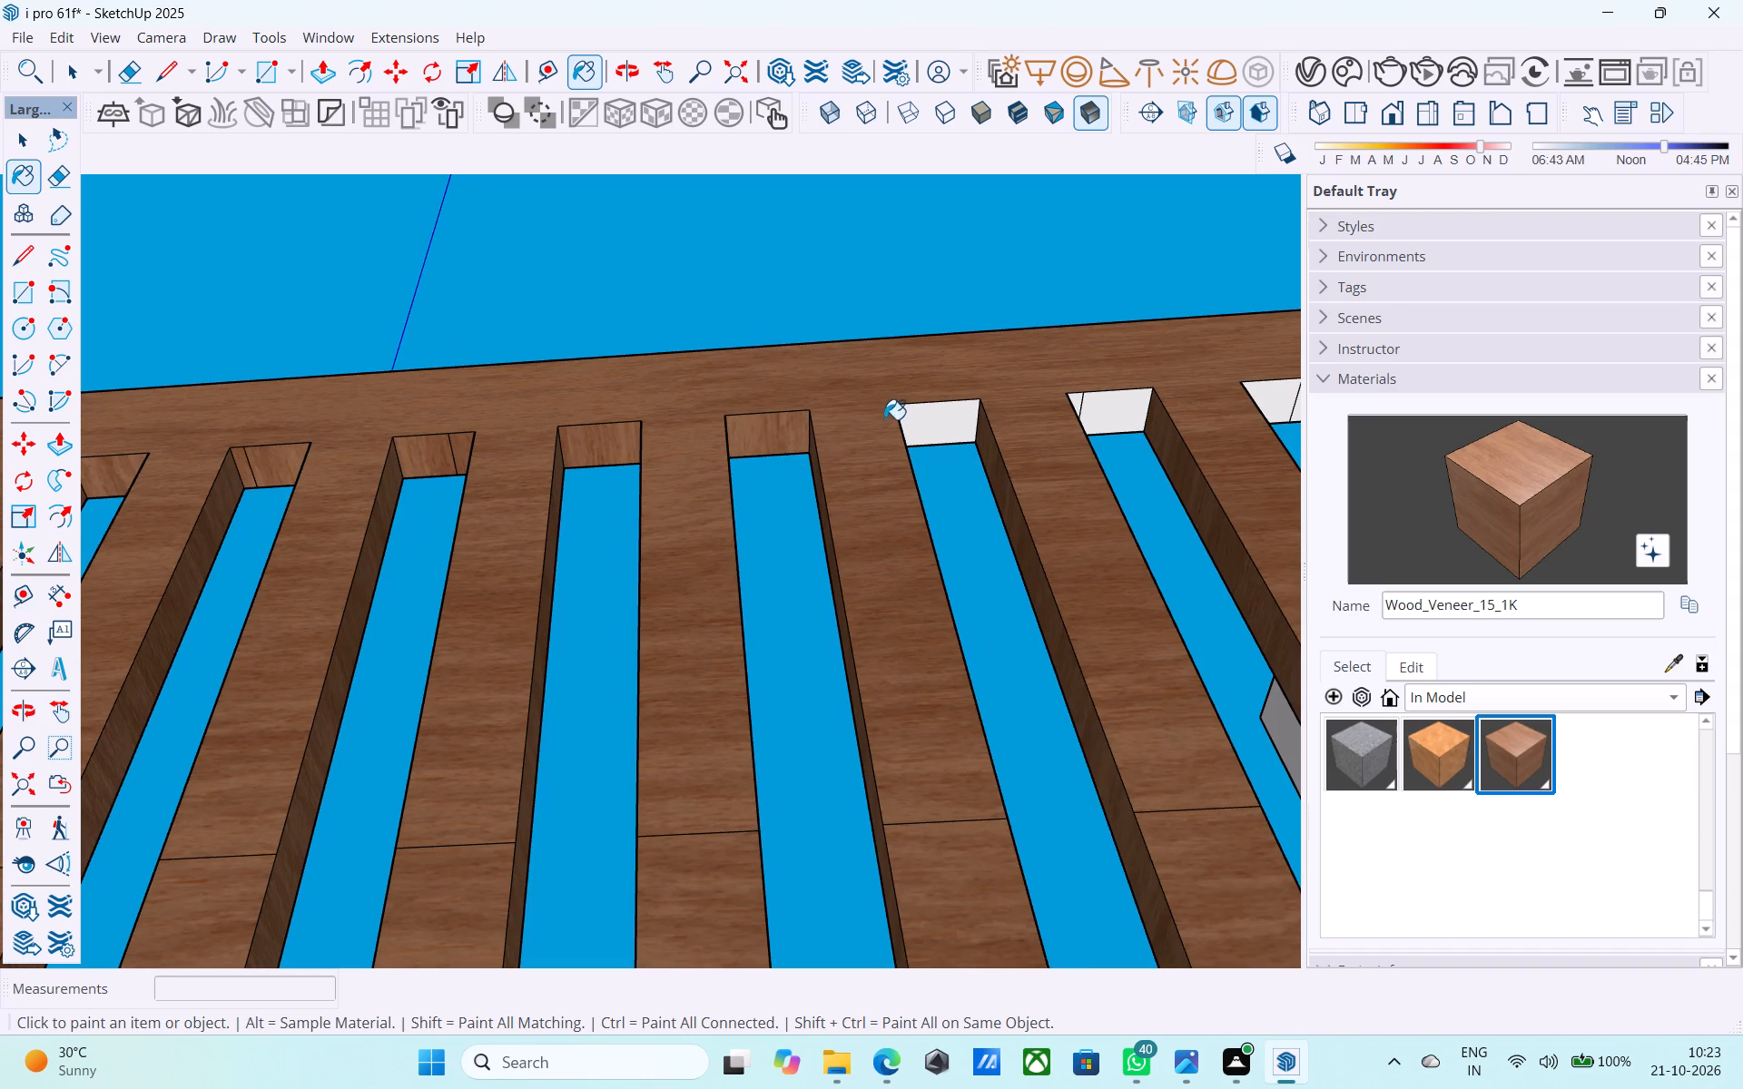
left_click(899, 419)
scroll(194, 342, "down", 6)
scroll(330, 372, "up", 4)
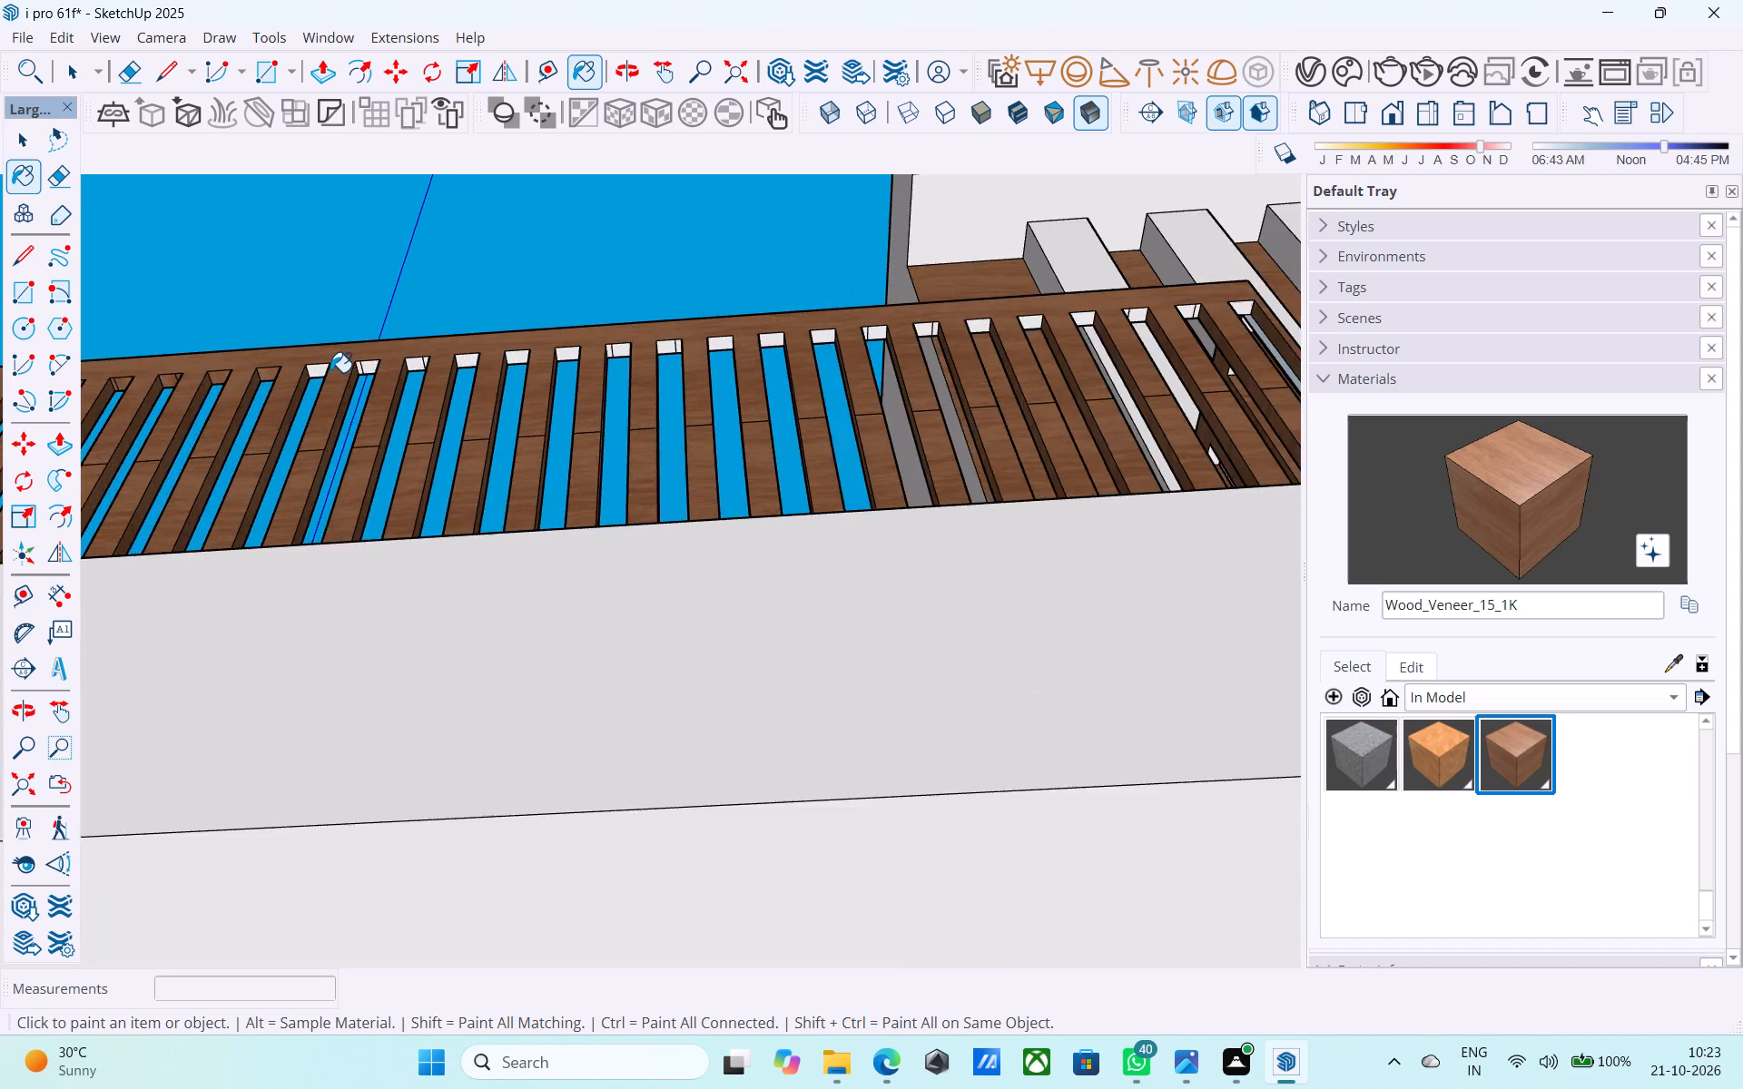
scroll(330, 372, "up", 7)
left_click(302, 368)
Paint both parts of the next two split opening tops, including the narrow sliver on the first, with Wood_Veneer_15_1K.
scroll(353, 368, "up", 10)
left_click(430, 368)
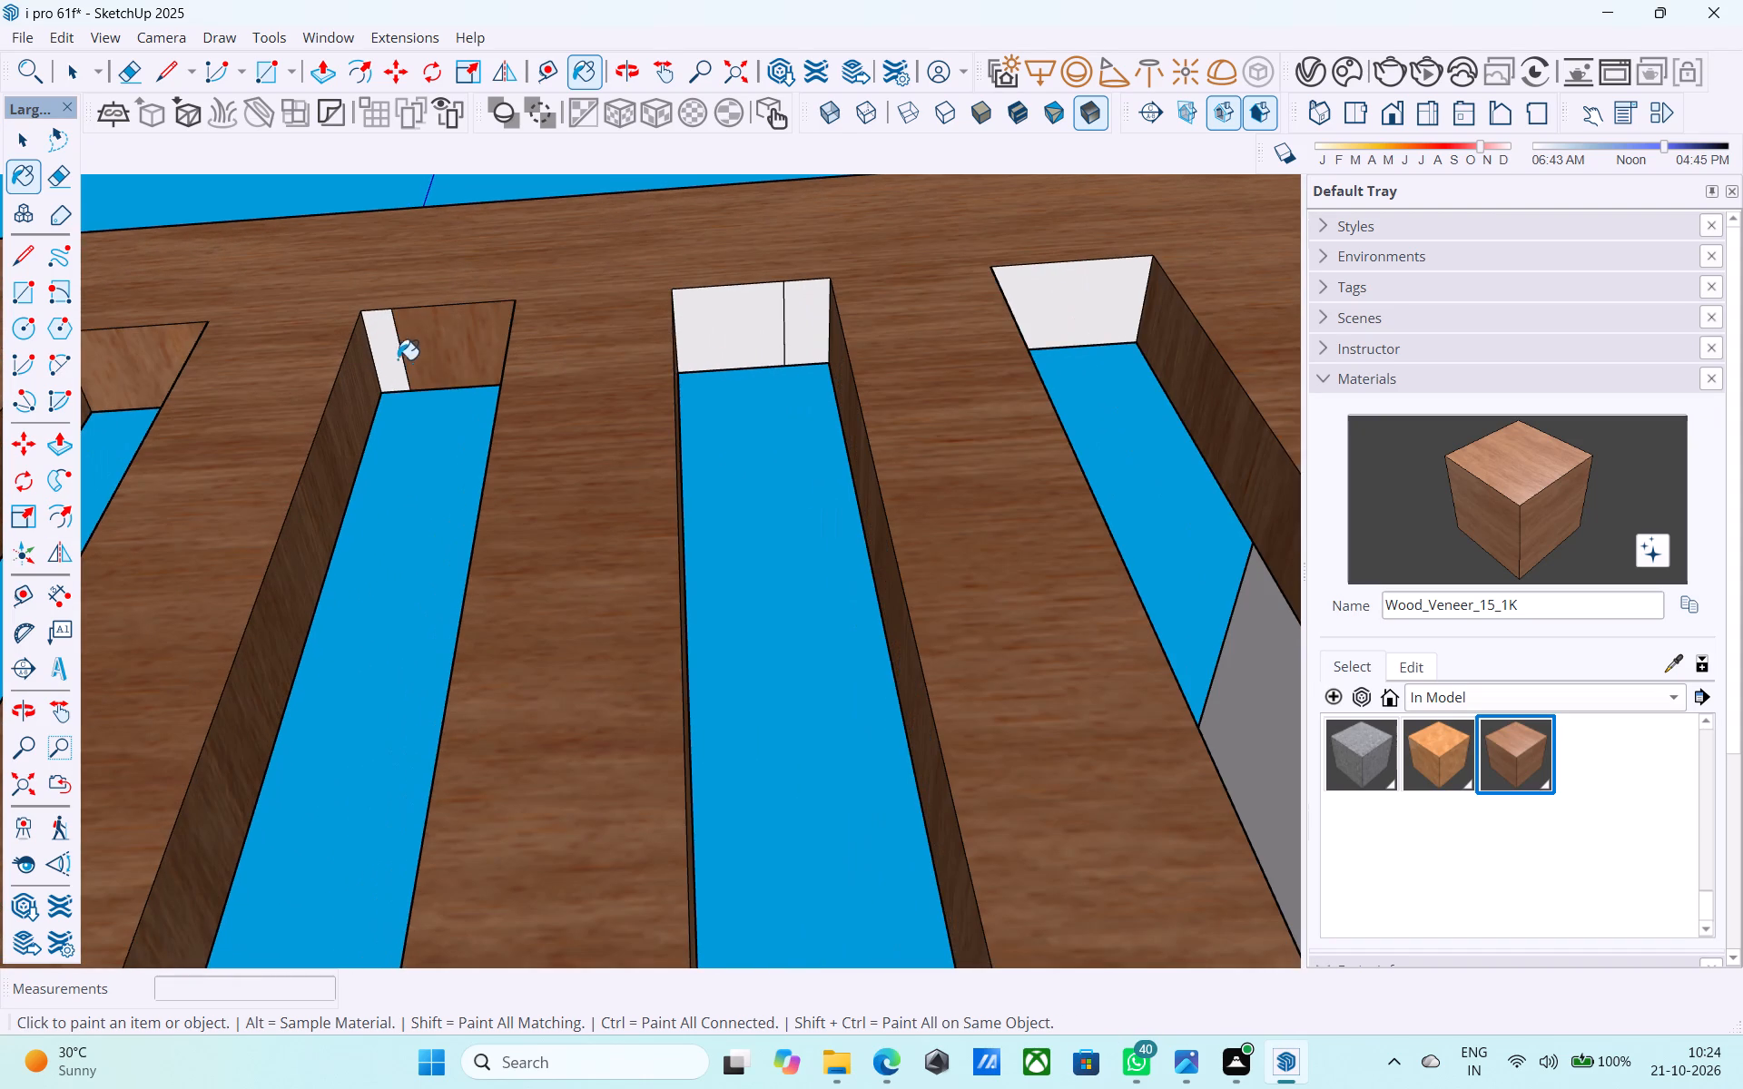
left_click(388, 357)
middle_click_drag(394, 368, 507, 394)
scroll(42, 299, "down", 4)
scroll(537, 345, "down", 8)
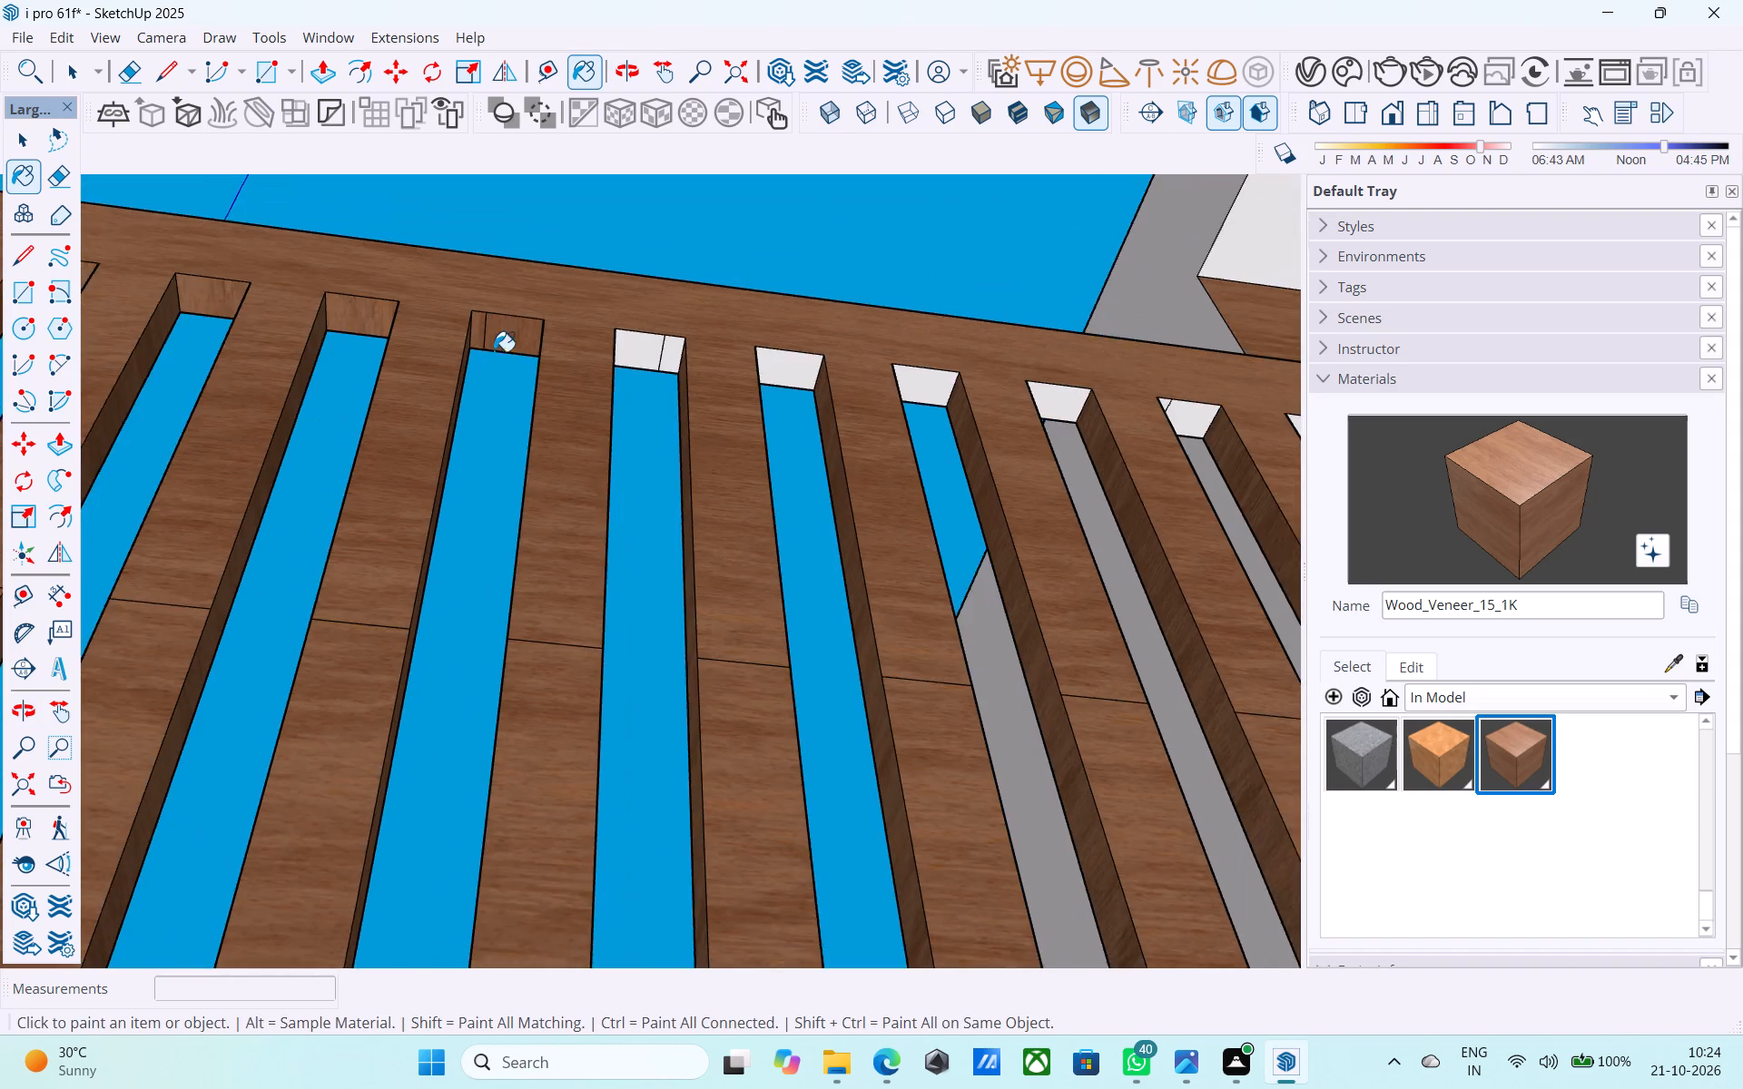
middle_click_drag(469, 353, 373, 372)
left_click(616, 338)
scroll(621, 341, "up", 4)
left_click(663, 341)
Paint the next three undivided opening tops along the long side with Wood_Veneer_15_1K.
scroll(442, 367, "down", 6)
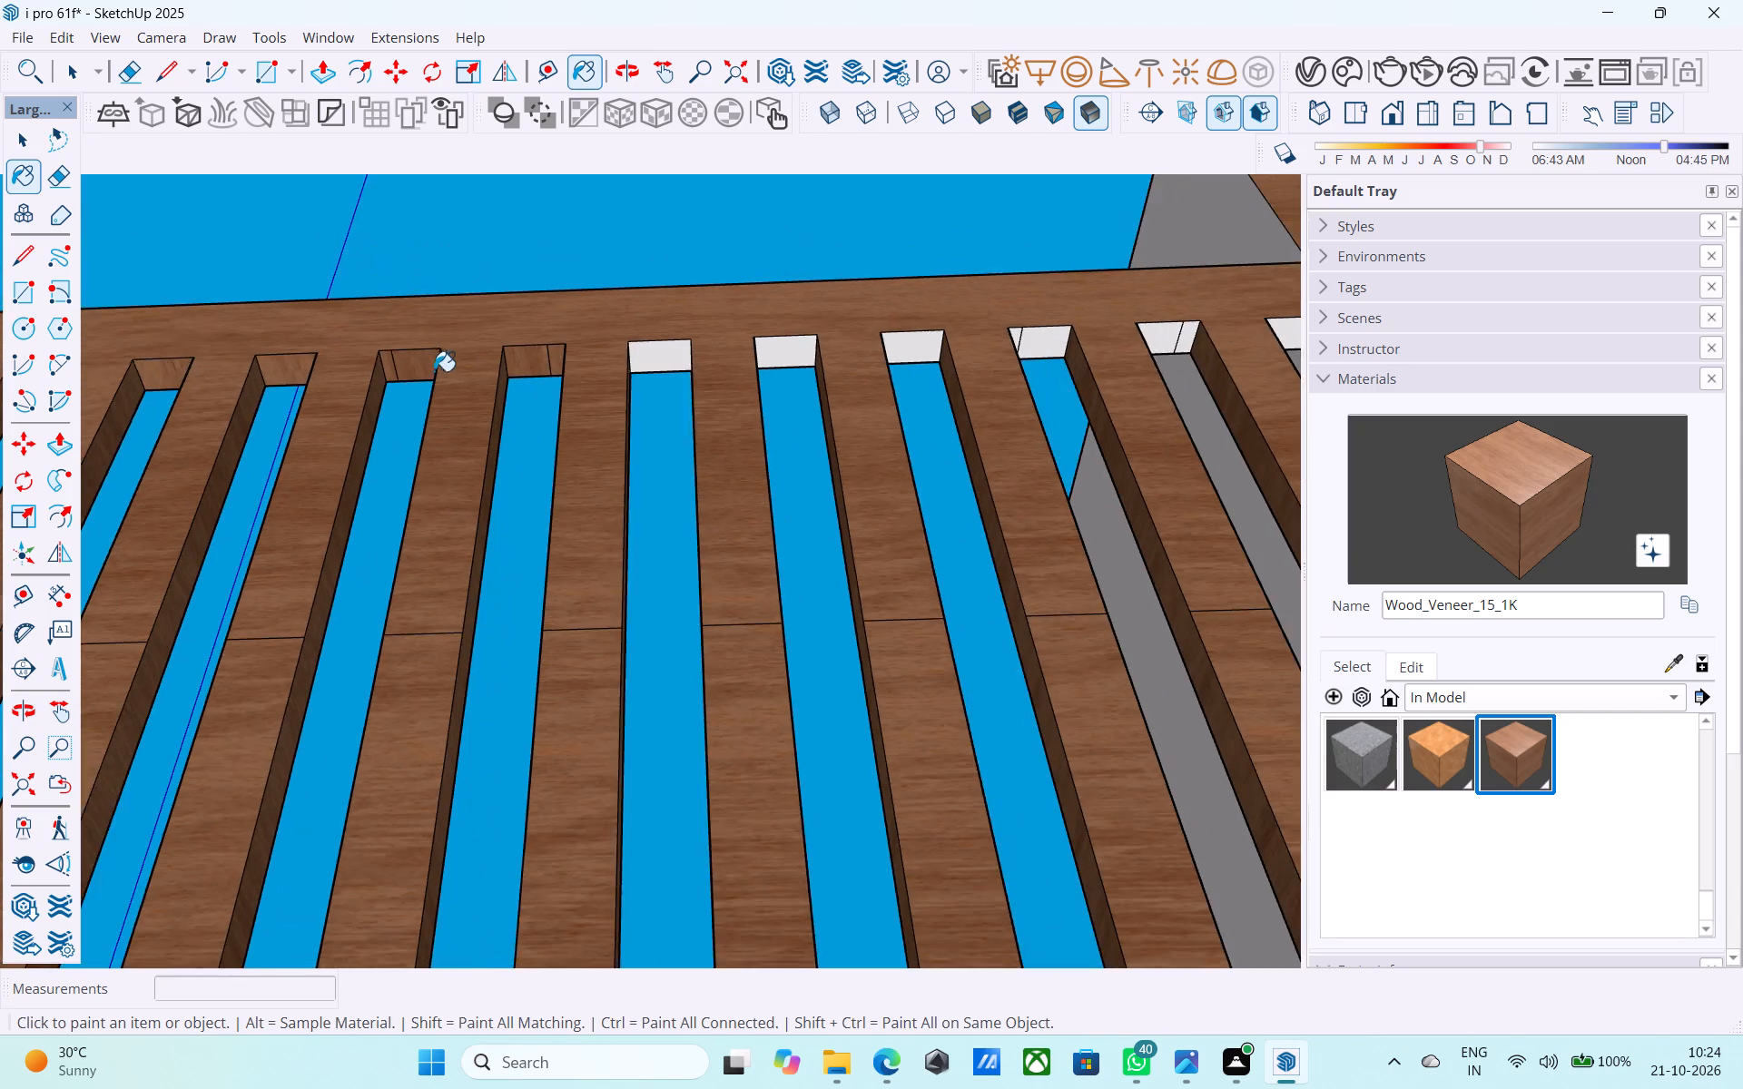
scroll(675, 367, "up", 4)
left_click(675, 365)
left_click(830, 338)
scroll(517, 326, "down", 11)
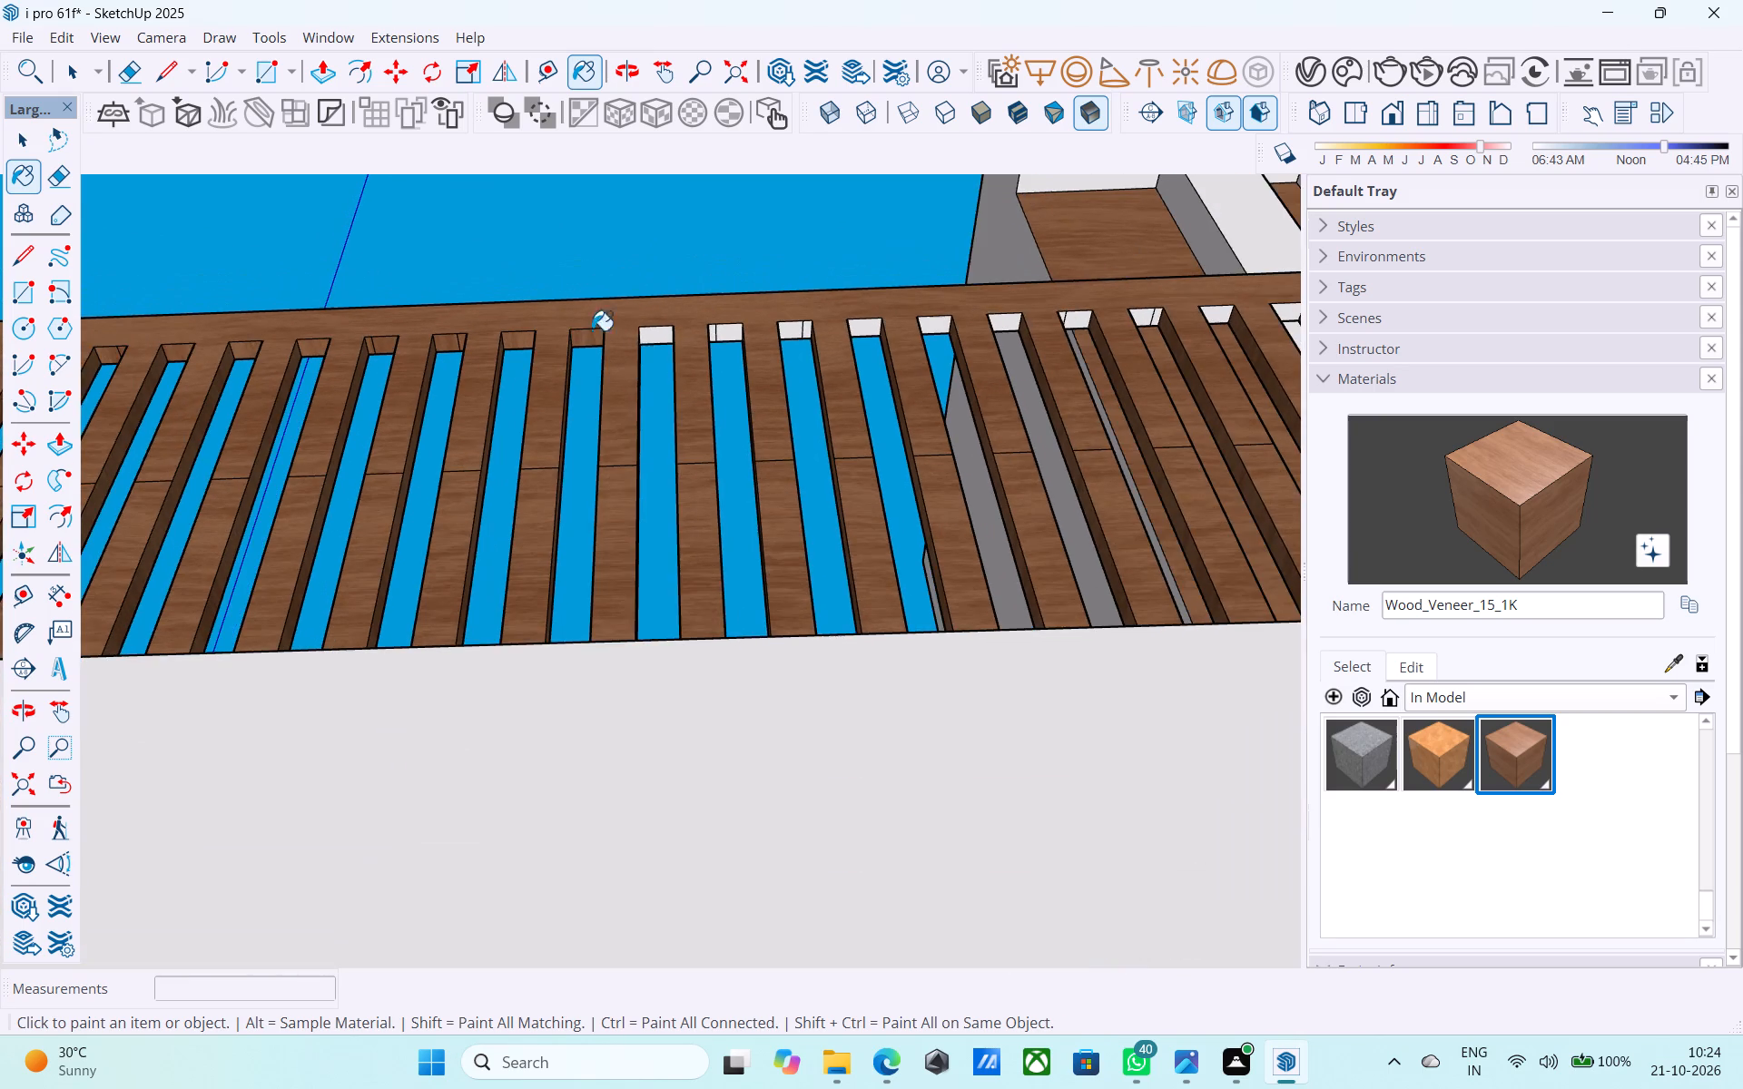
scroll(635, 327, "up", 5)
left_click(666, 338)
Paint the next opening top with its narrow sliver and both parts of the adjacent split top with Wood_Veneer_15_1K.
scroll(669, 337, "up", 10)
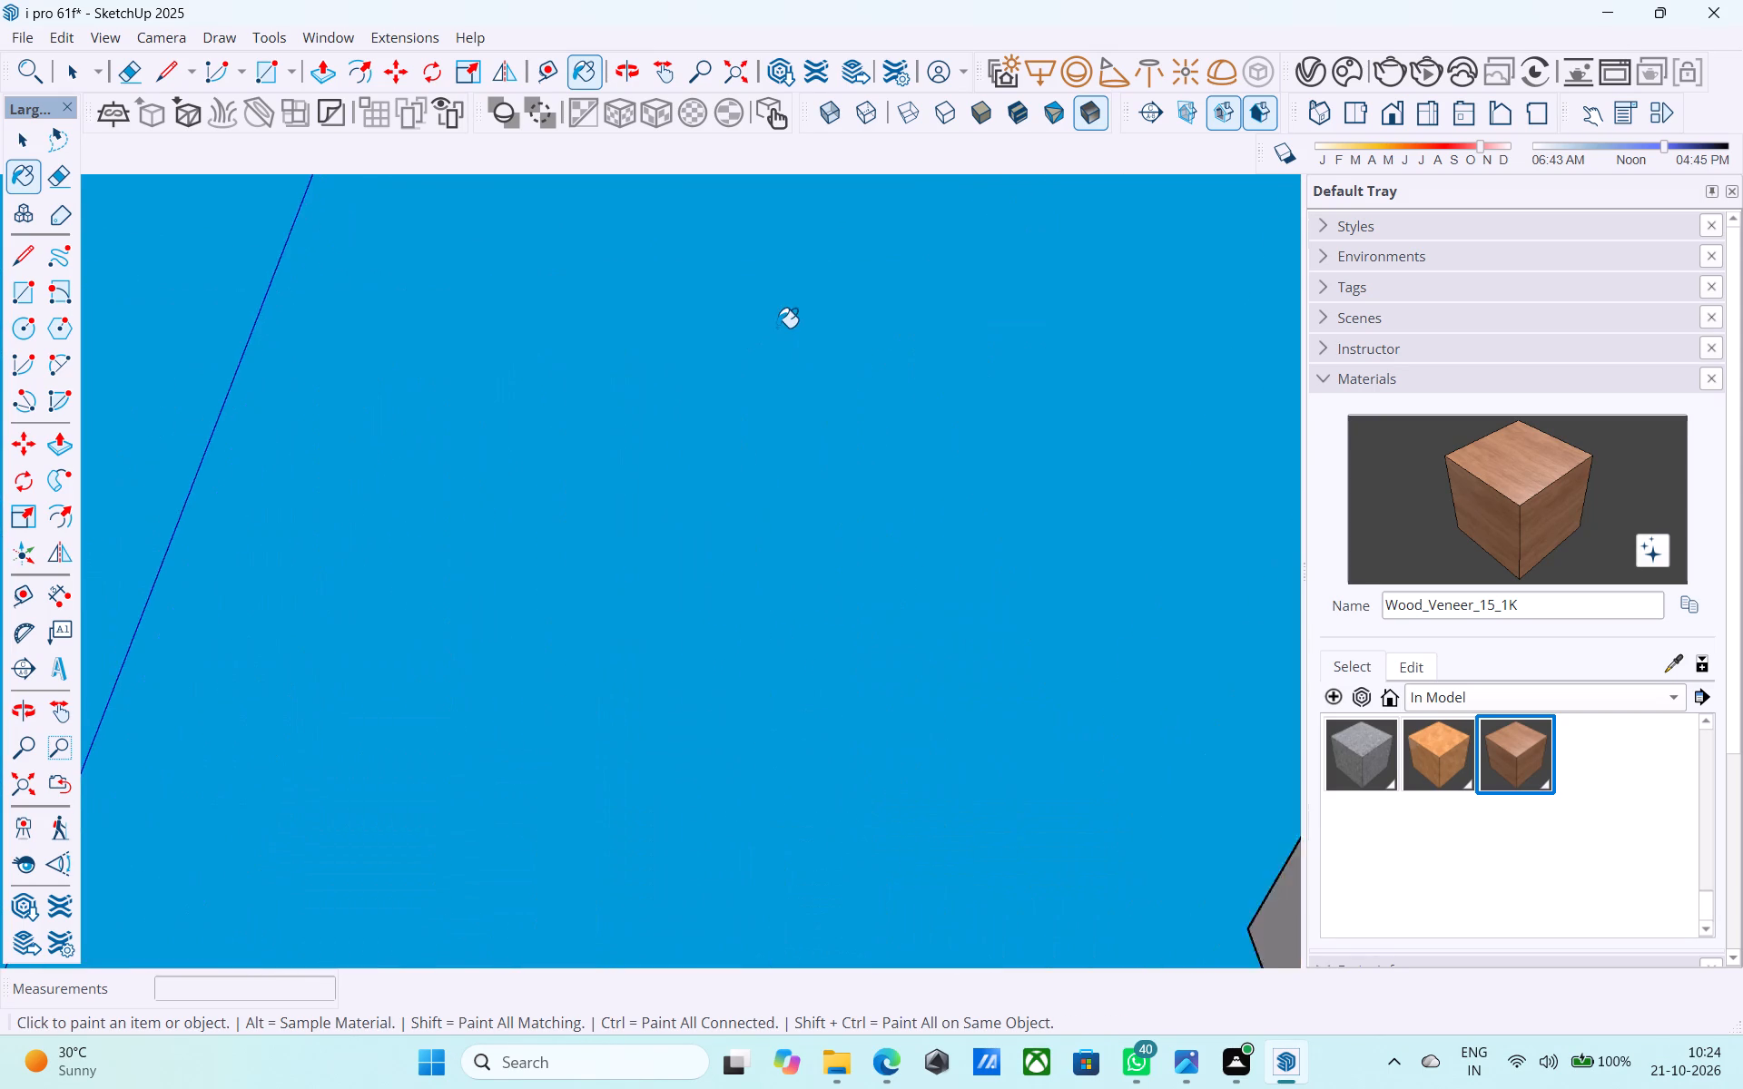
scroll(757, 333, "down", 6)
scroll(793, 290, "up", 11)
left_click(754, 319)
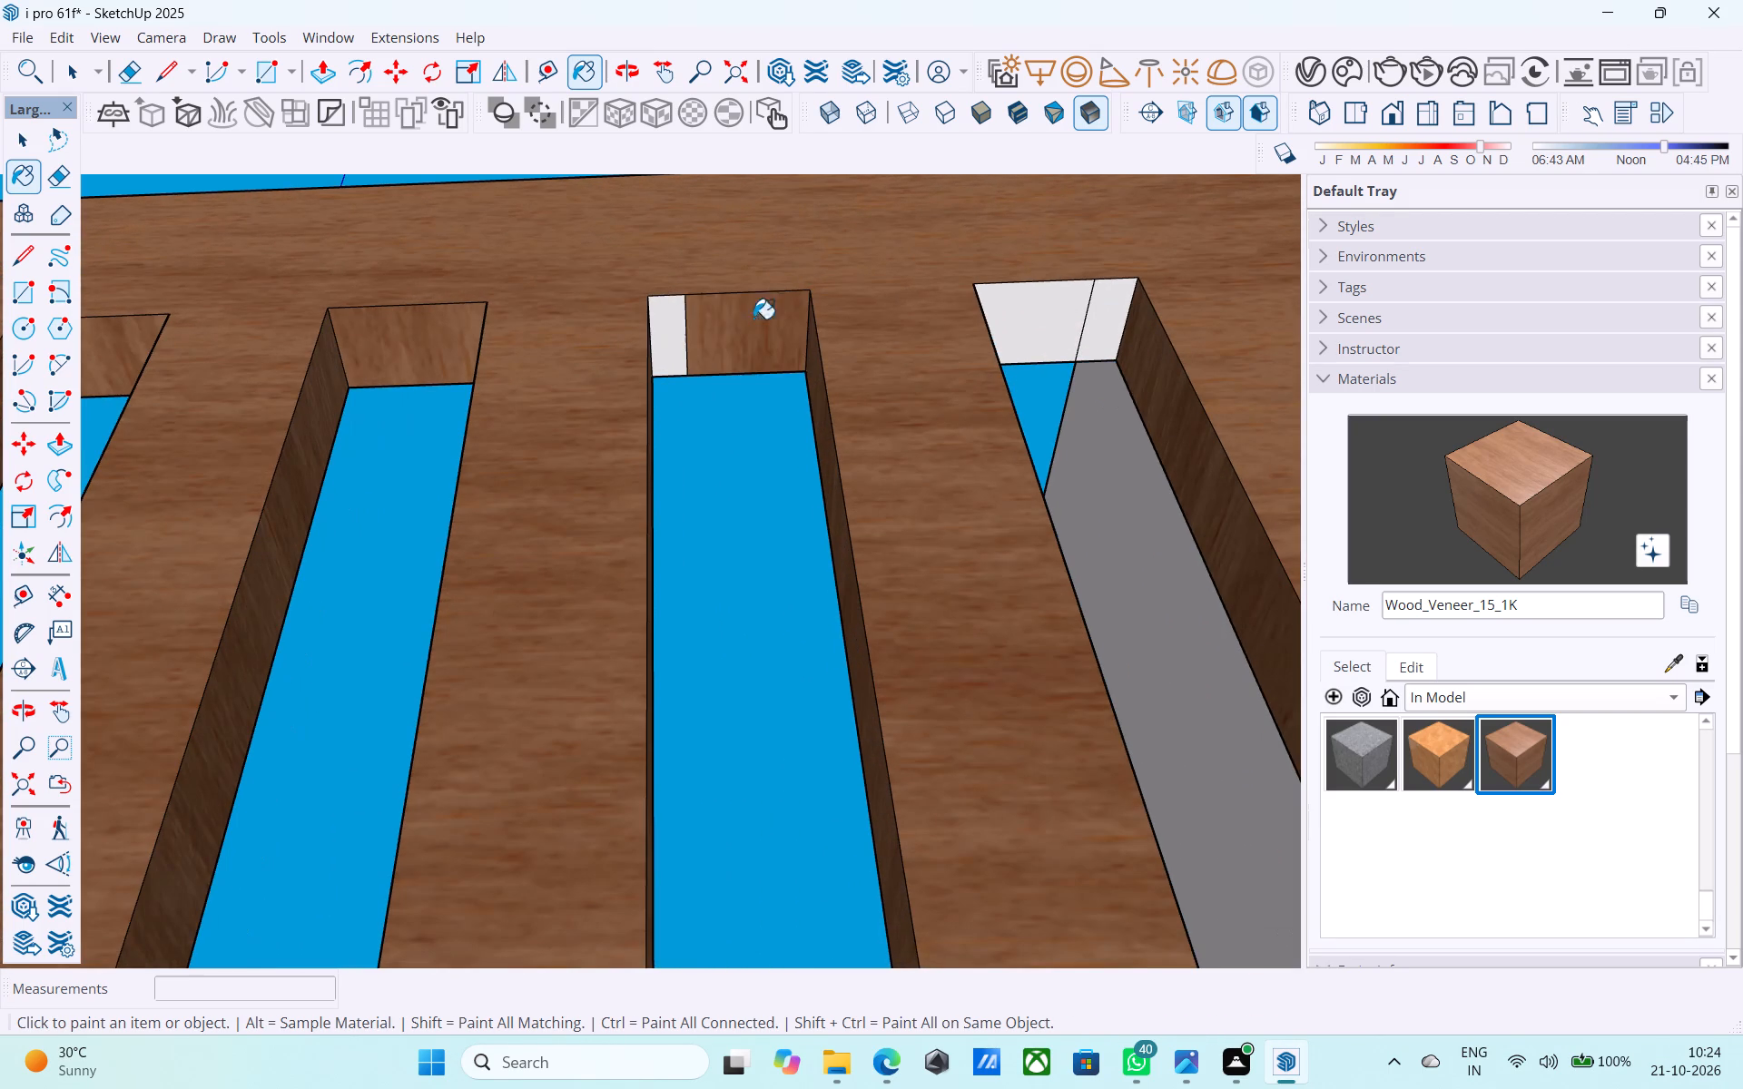
left_click(665, 328)
scroll(334, 425, "down", 6)
left_click(792, 358)
double_click(770, 367)
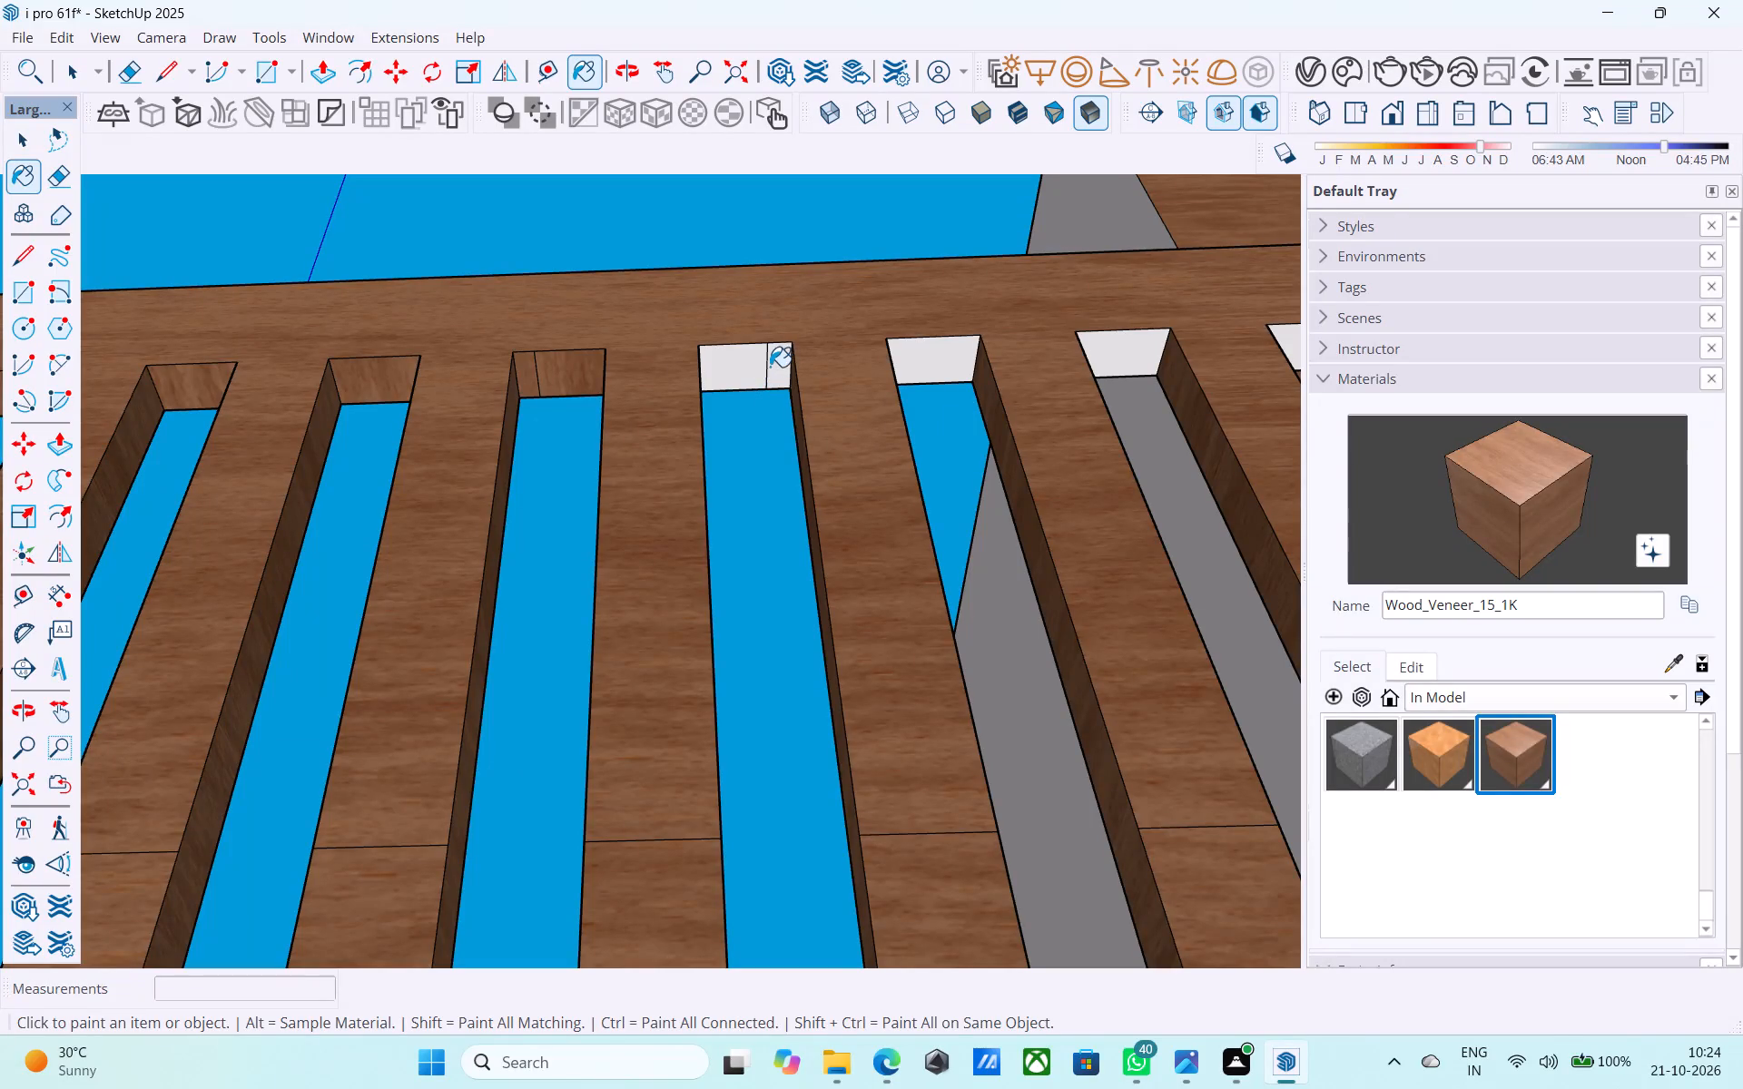
left_click(762, 365)
Paint the three undivided opening tops after that split pair with Wood_Veneer_15_1K.
scroll(328, 422, "down", 5)
scroll(777, 365, "up", 4)
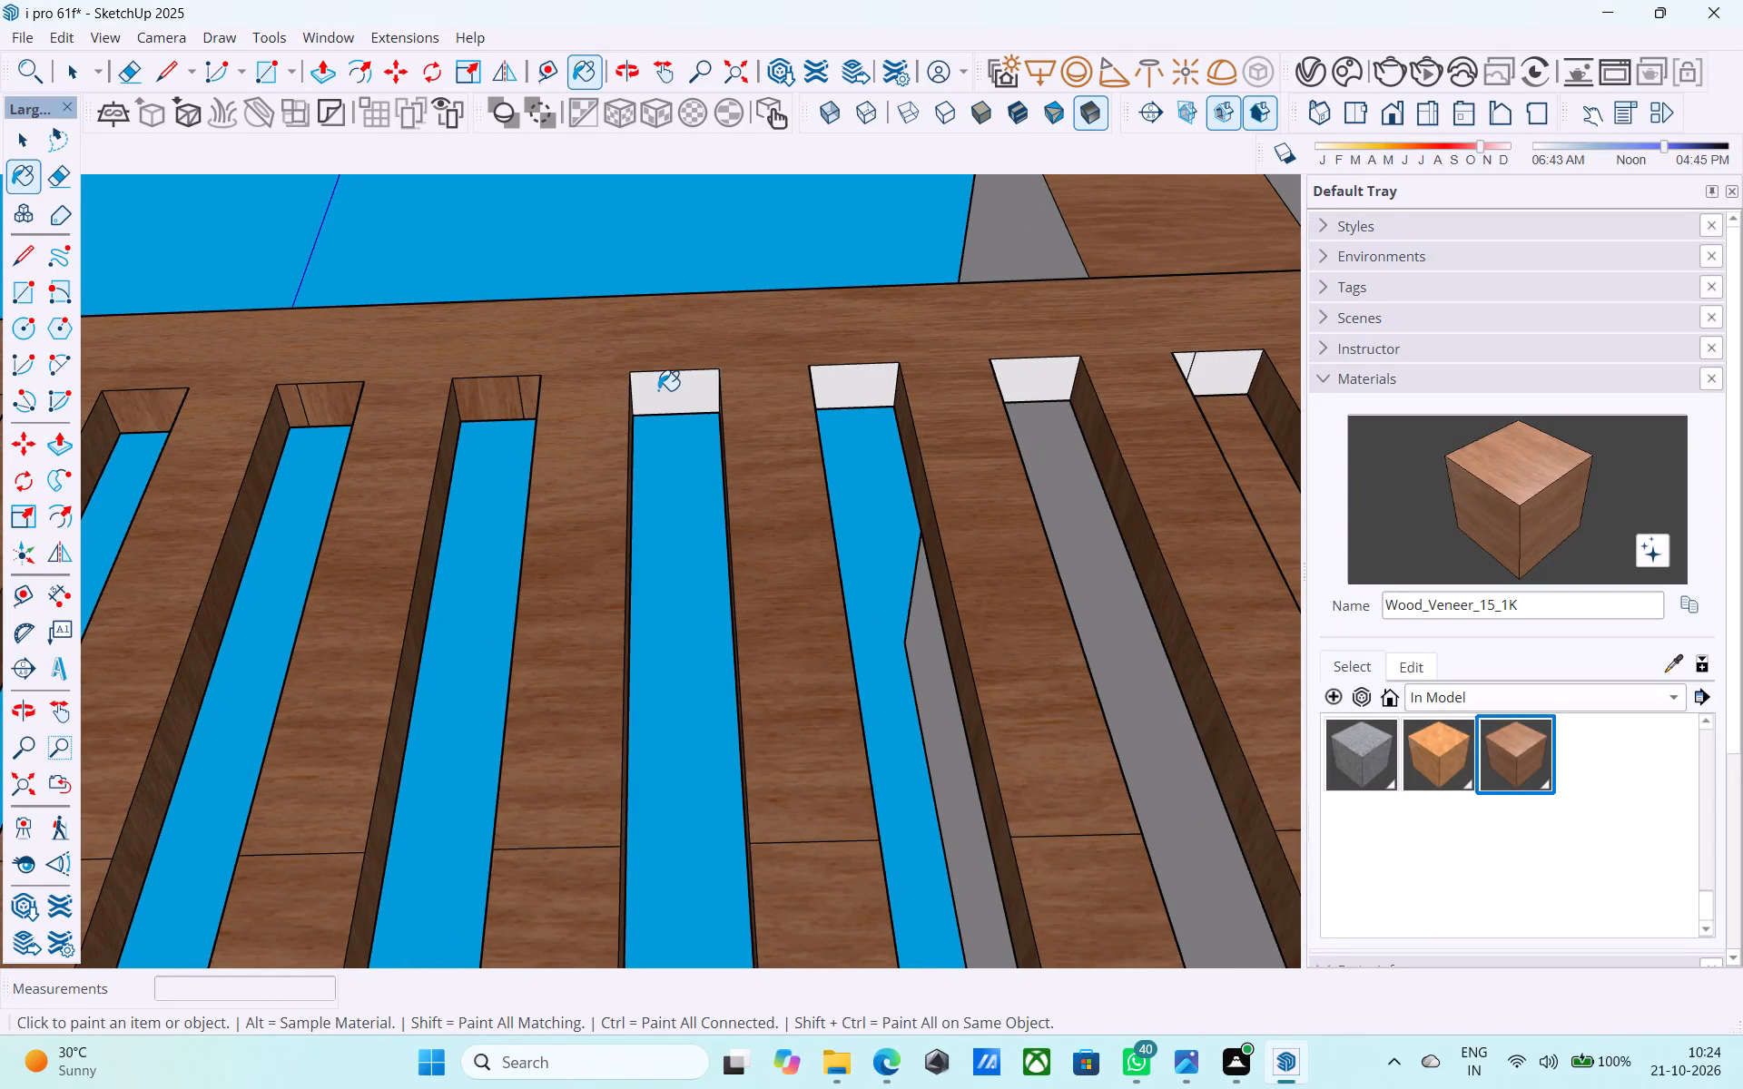
left_click(658, 390)
scroll(821, 386, "up", 4)
left_click(838, 382)
scroll(525, 421, "down", 6)
scroll(937, 397, "up", 3)
left_click(936, 389)
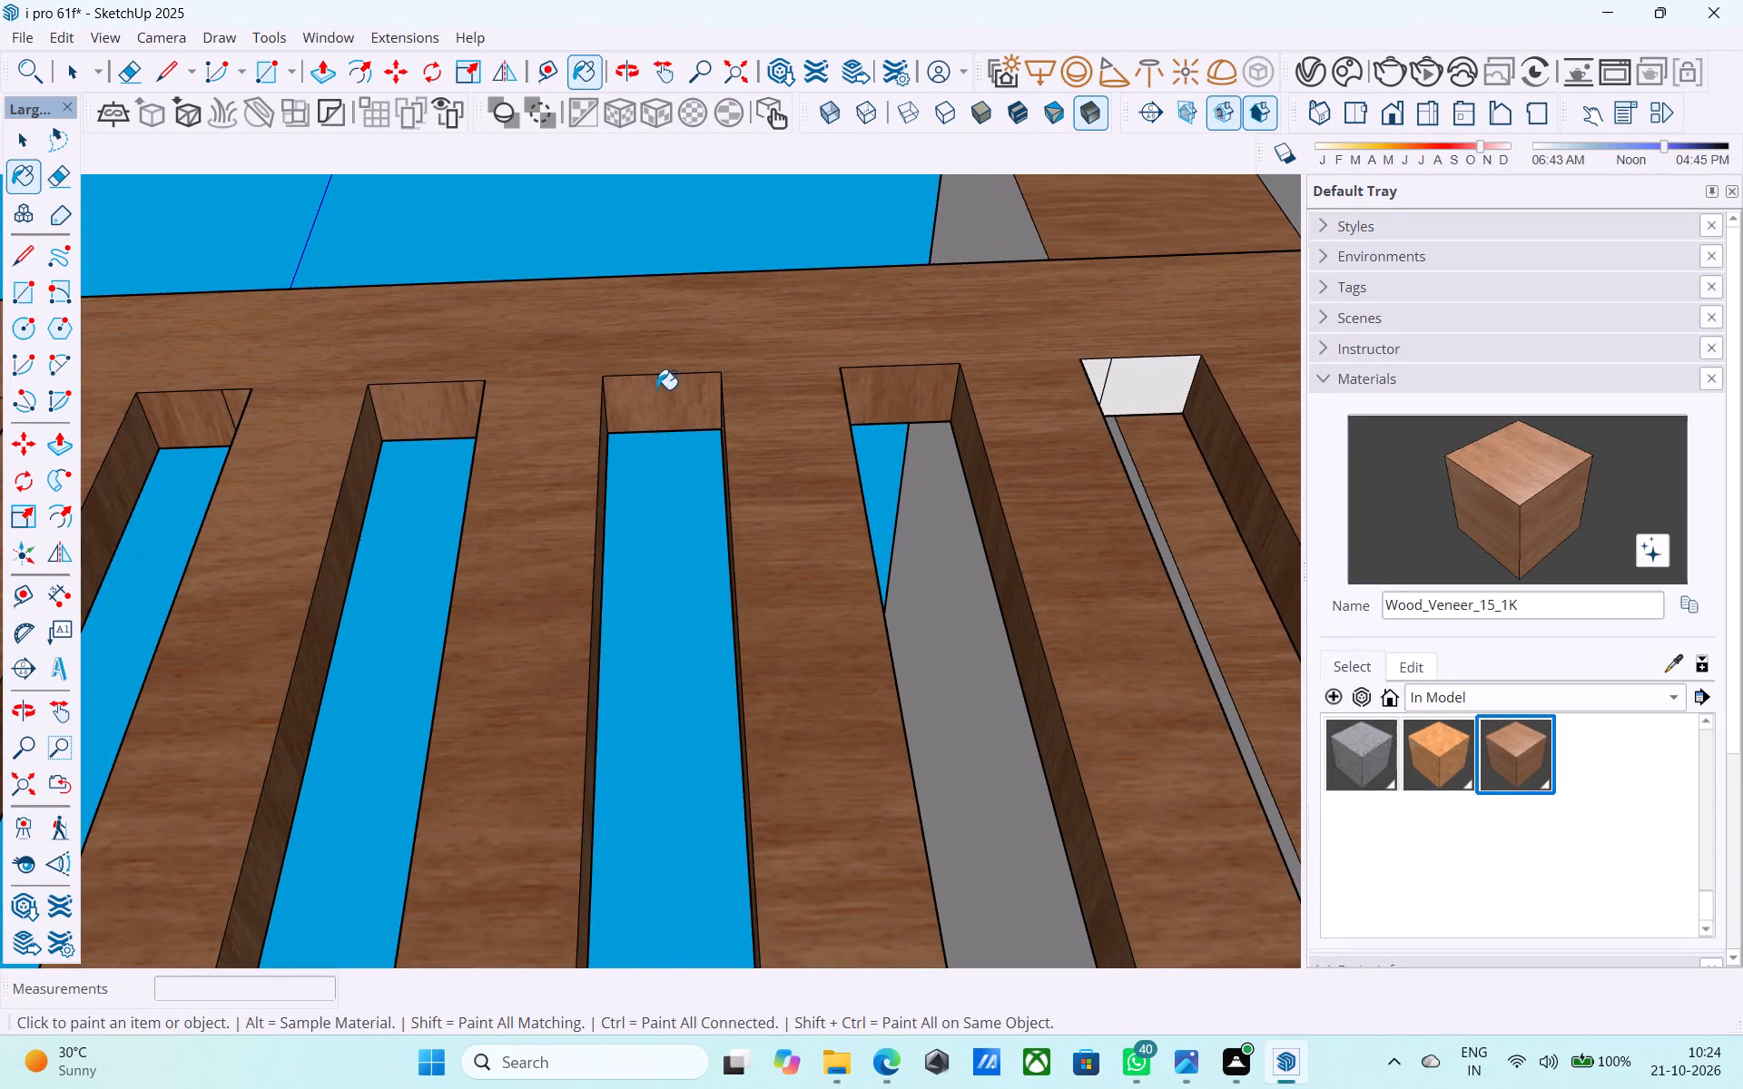
Paint both parts of the next two split opening tops with Wood_Veneer_15_1K, covering their narrow slivers too.
scroll(555, 388, "up", 1)
scroll(546, 388, "down", 6)
scroll(345, 406, "down", 4)
scroll(907, 367, "up", 8)
left_click(621, 417)
left_click(587, 404)
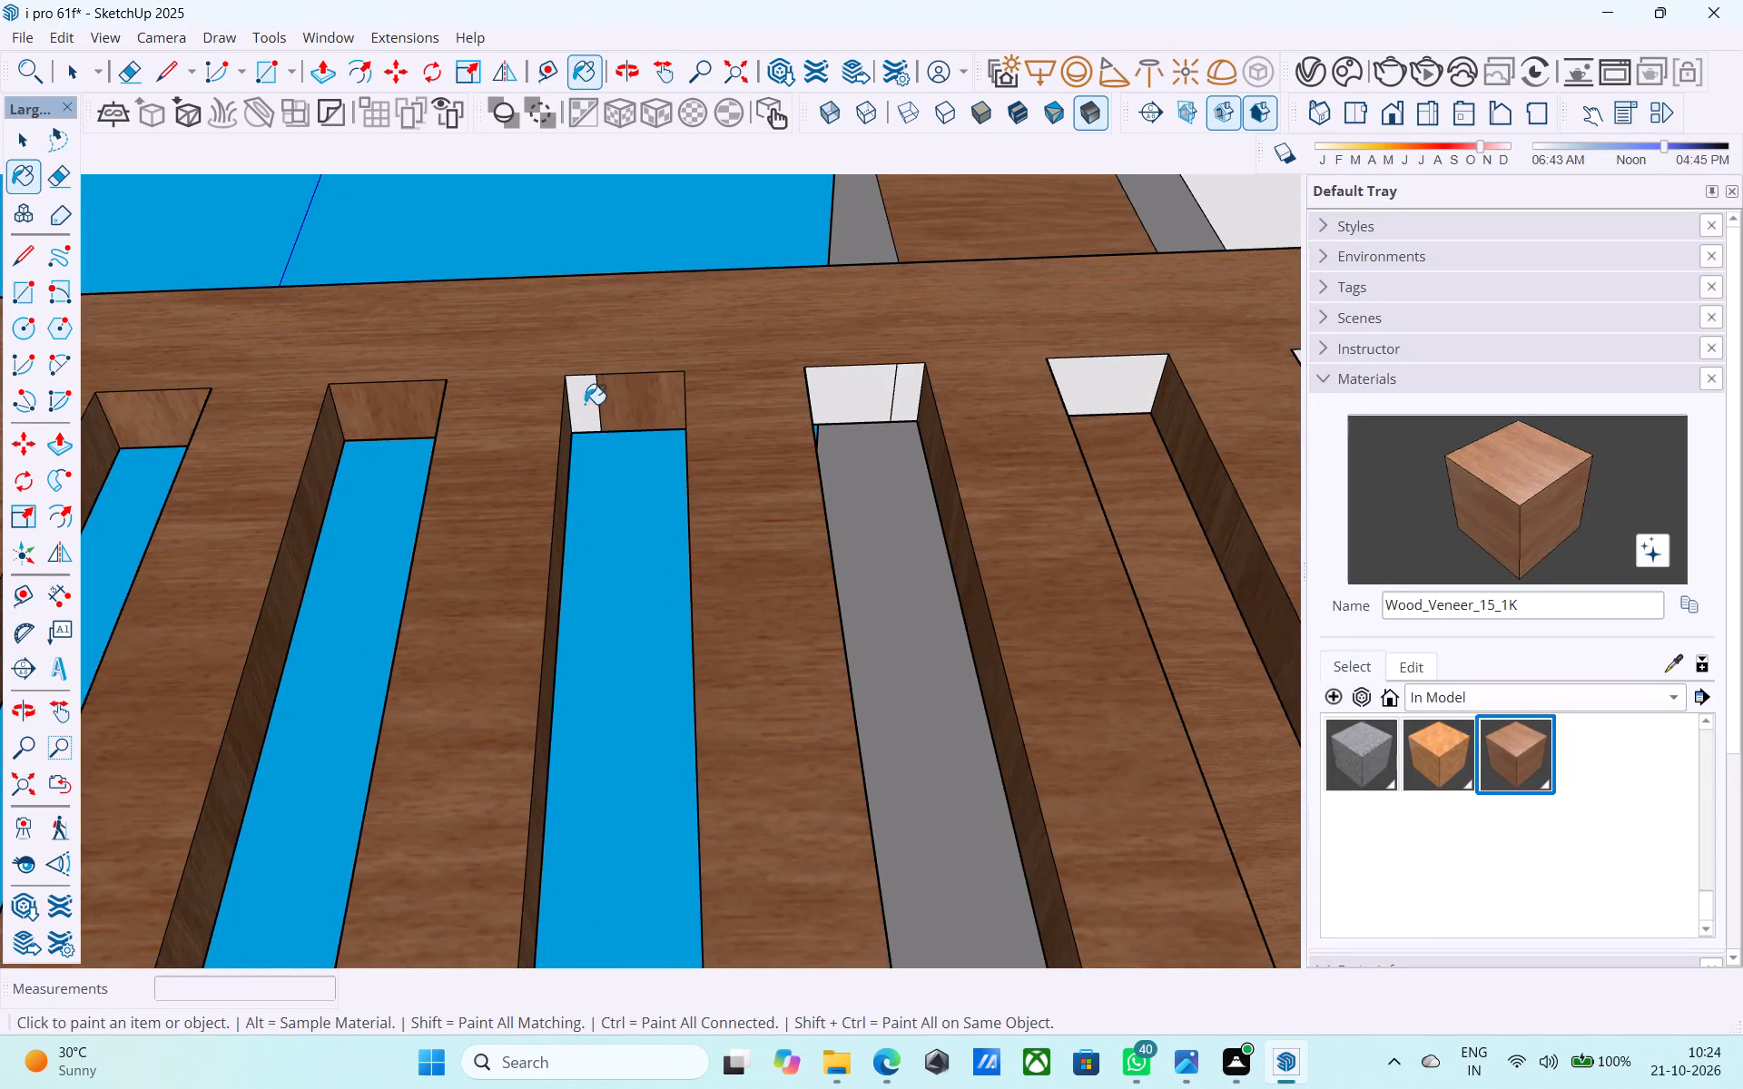
scroll(461, 417, "up", 1)
scroll(424, 428, "down", 6)
scroll(896, 418, "up", 10)
left_click(620, 397)
left_click(584, 406)
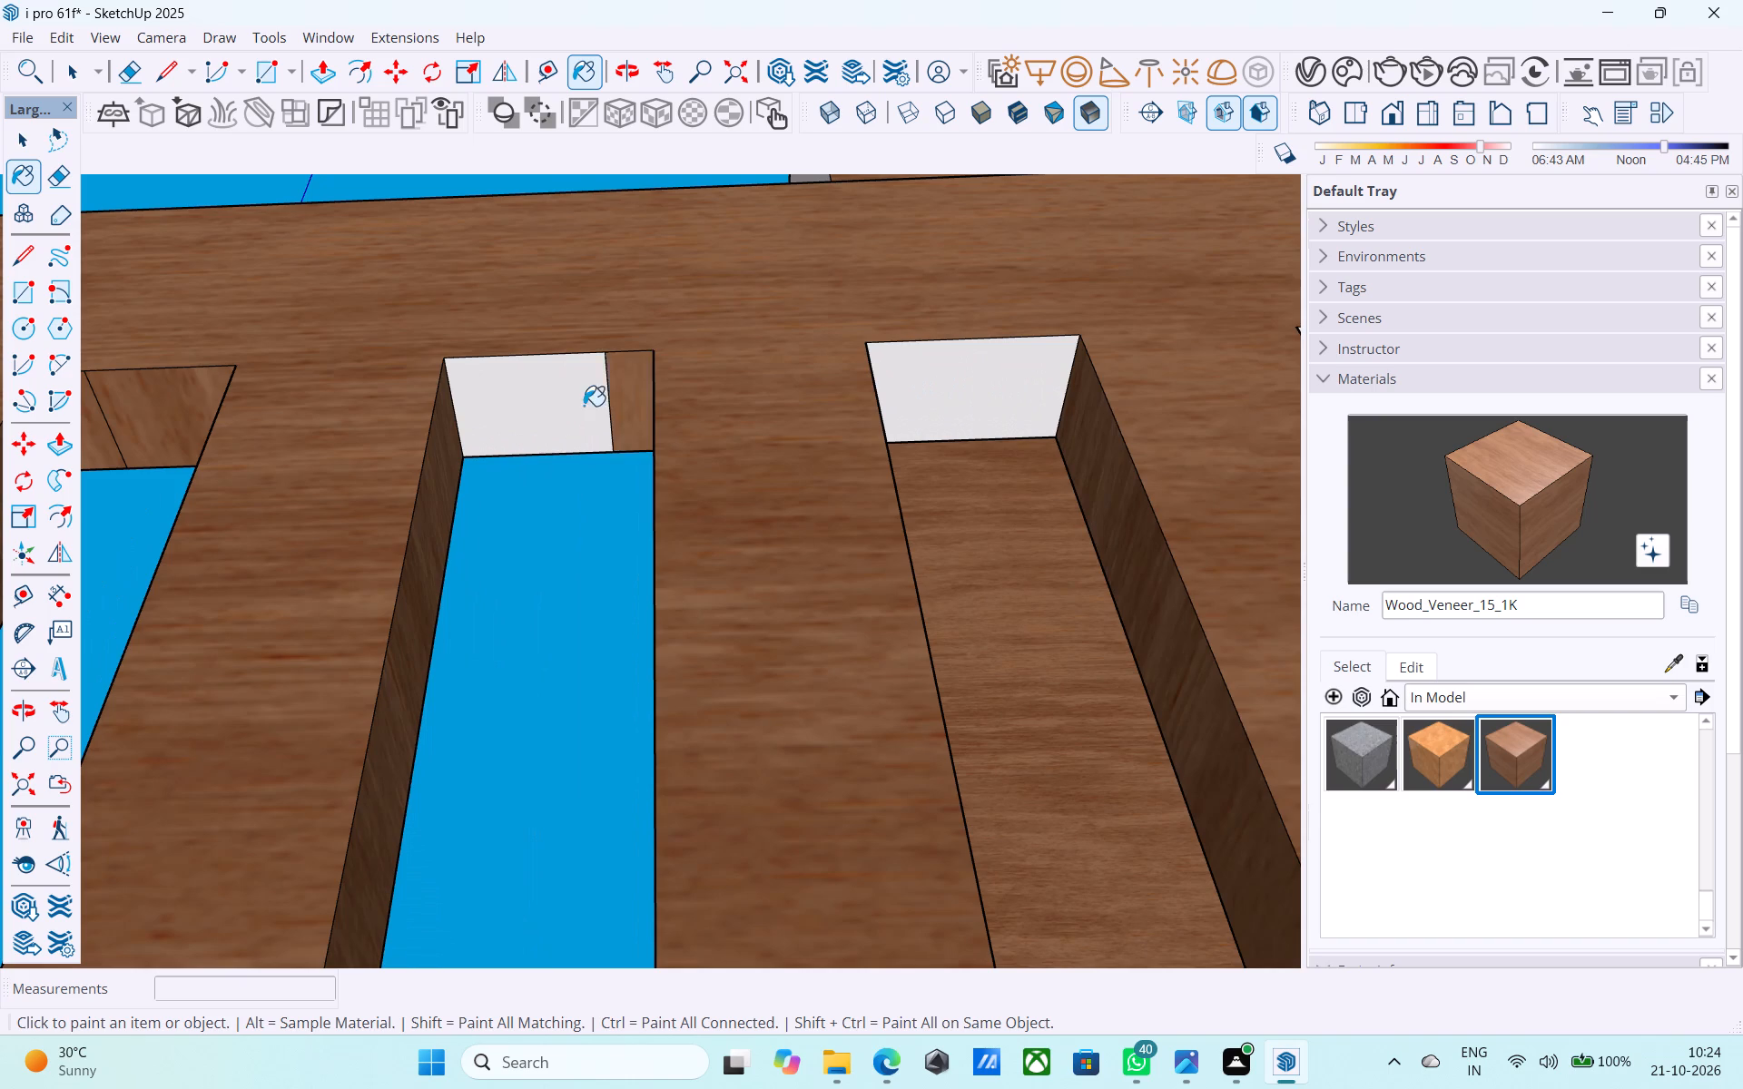
Paint the next three undivided opening tops approaching the railing corner with Wood_Veneer_15_1K.
scroll(400, 419, "down", 6)
left_click(726, 399)
scroll(438, 363, "down", 6)
scroll(773, 355, "up", 3)
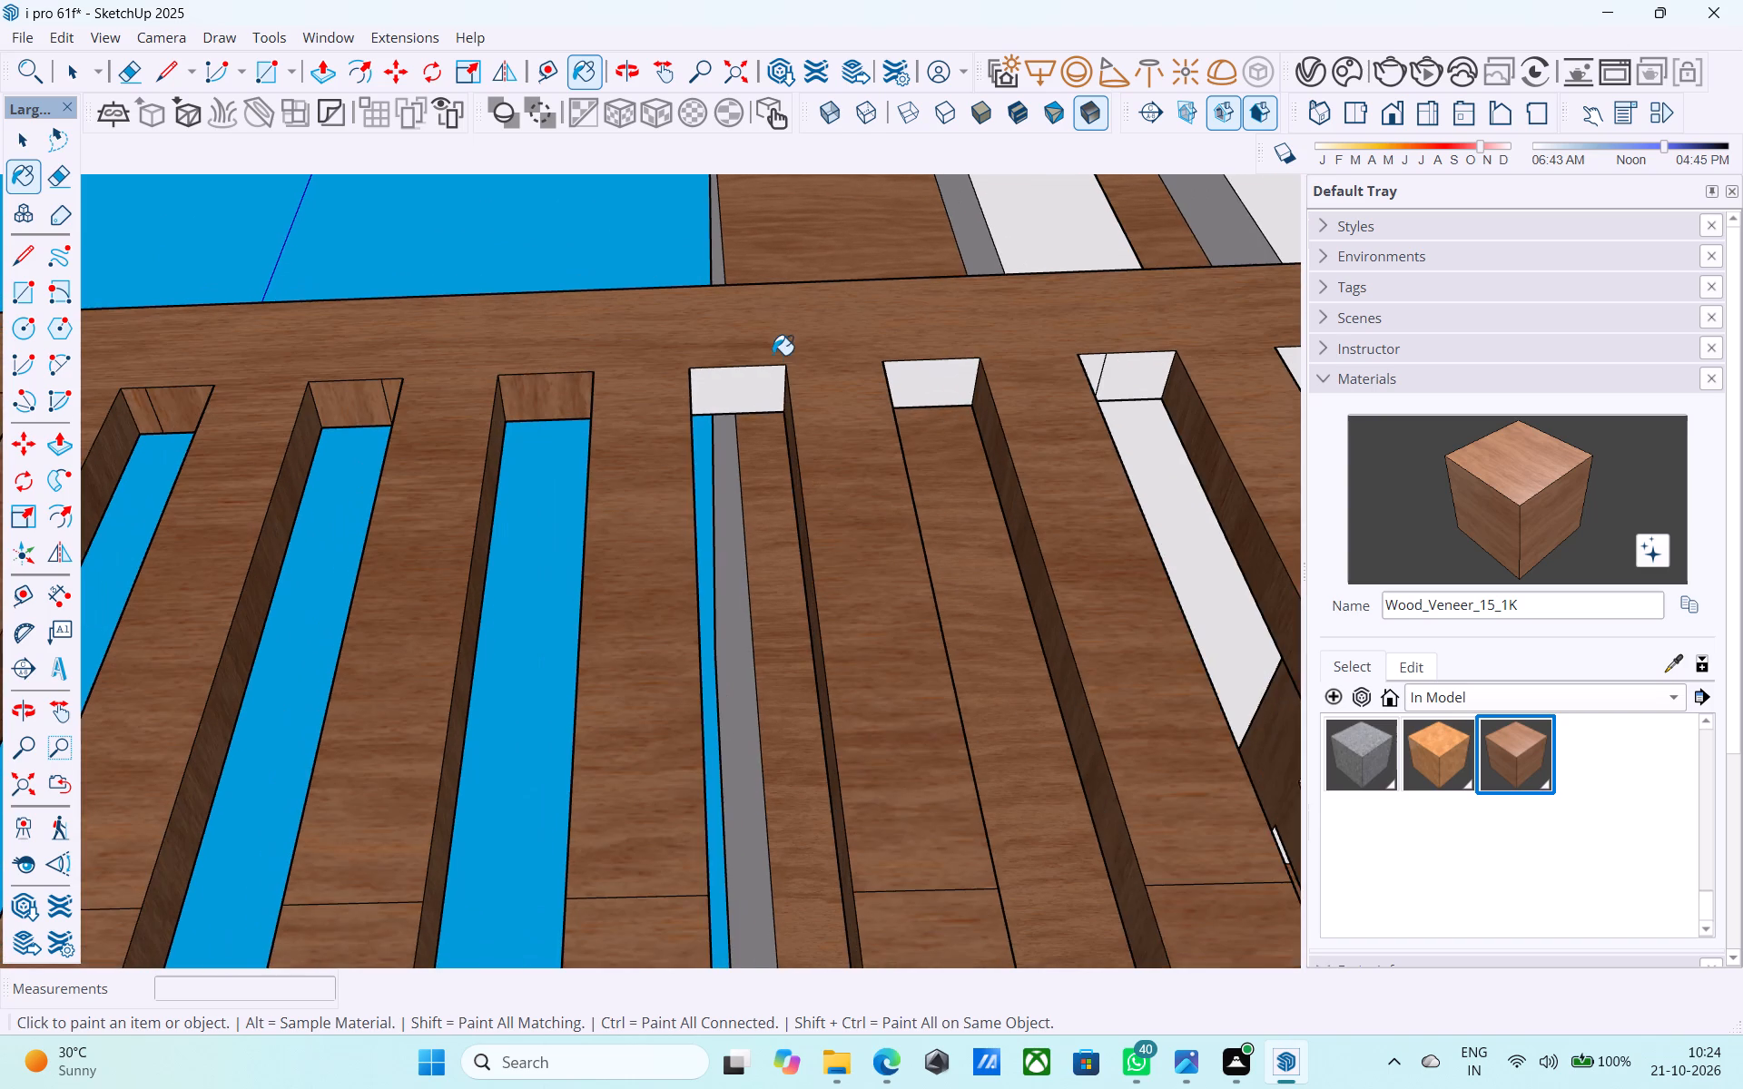
left_click(756, 373)
scroll(379, 399, "down", 5)
scroll(733, 409, "up", 5)
left_click(721, 361)
Paint both parts of the last two split opening tops and the final undivided top at the corner with Wood_Veneer_15_1K.
scroll(260, 463, "down", 6)
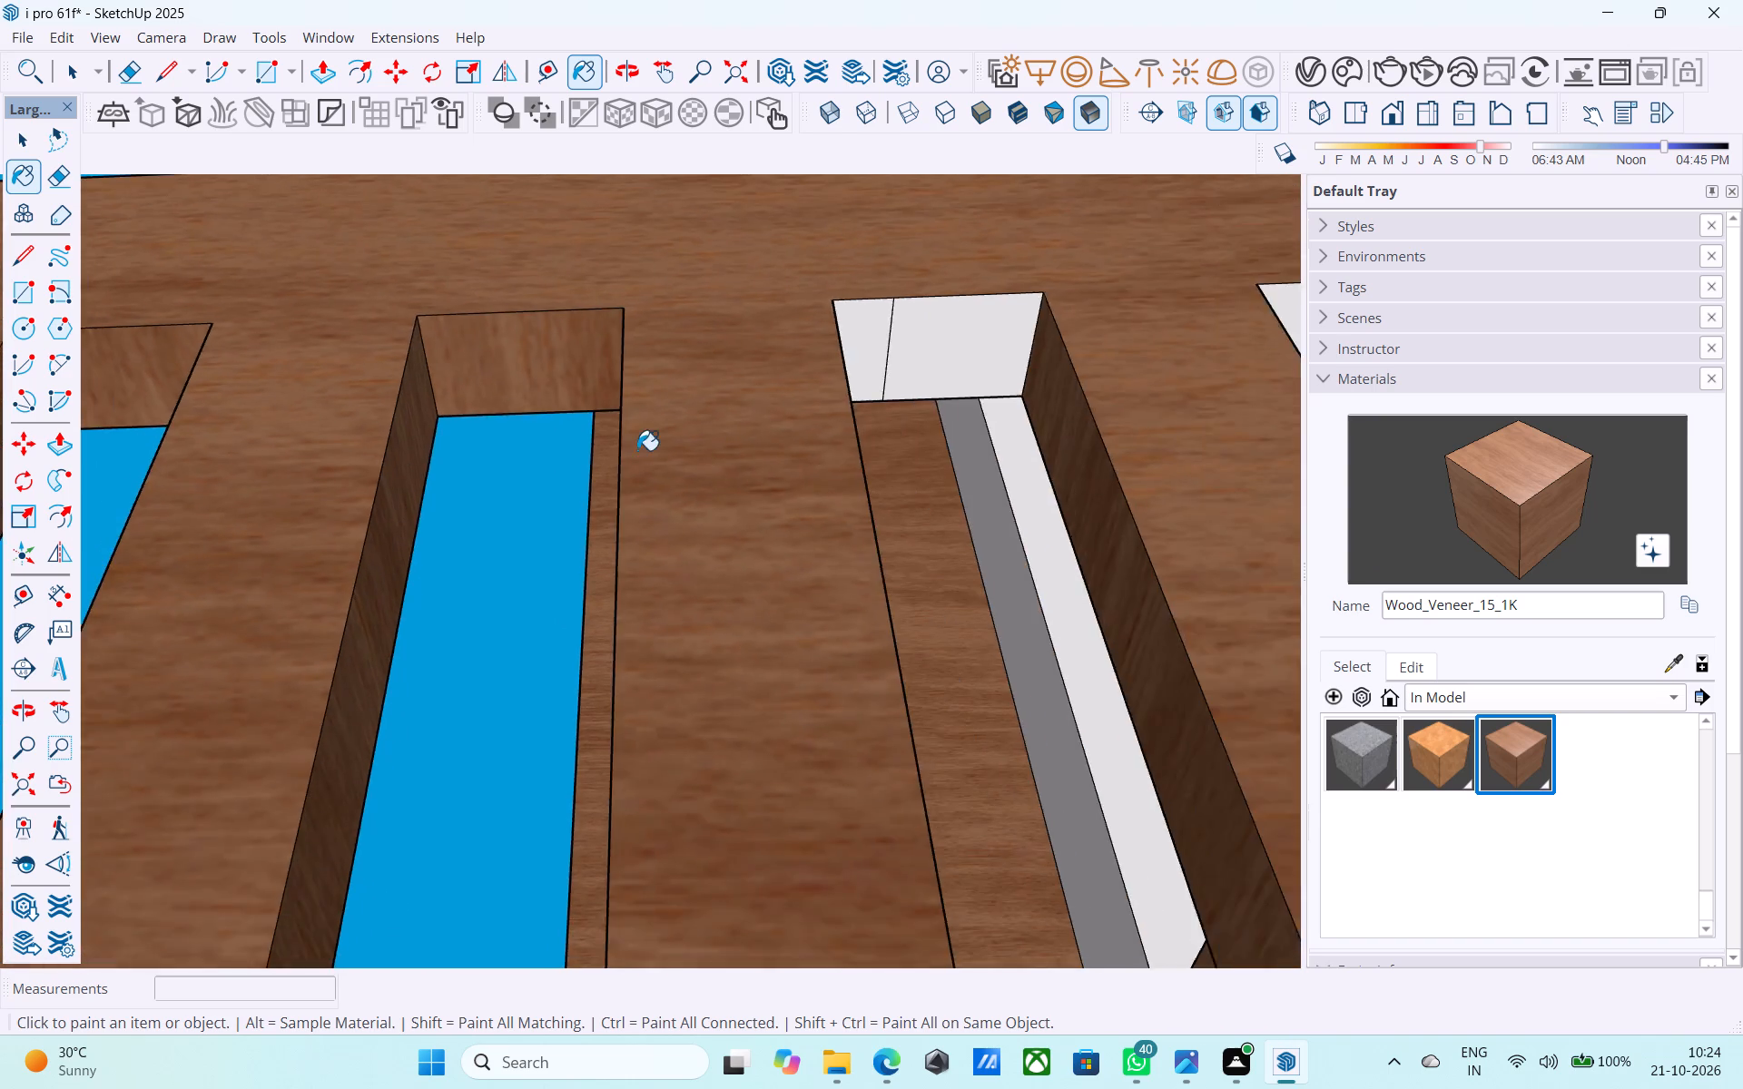
scroll(637, 450, "down", 3)
scroll(637, 450, "up", 2)
scroll(637, 450, "down", 2)
left_click(850, 369)
left_click(817, 368)
scroll(330, 461, "down", 4)
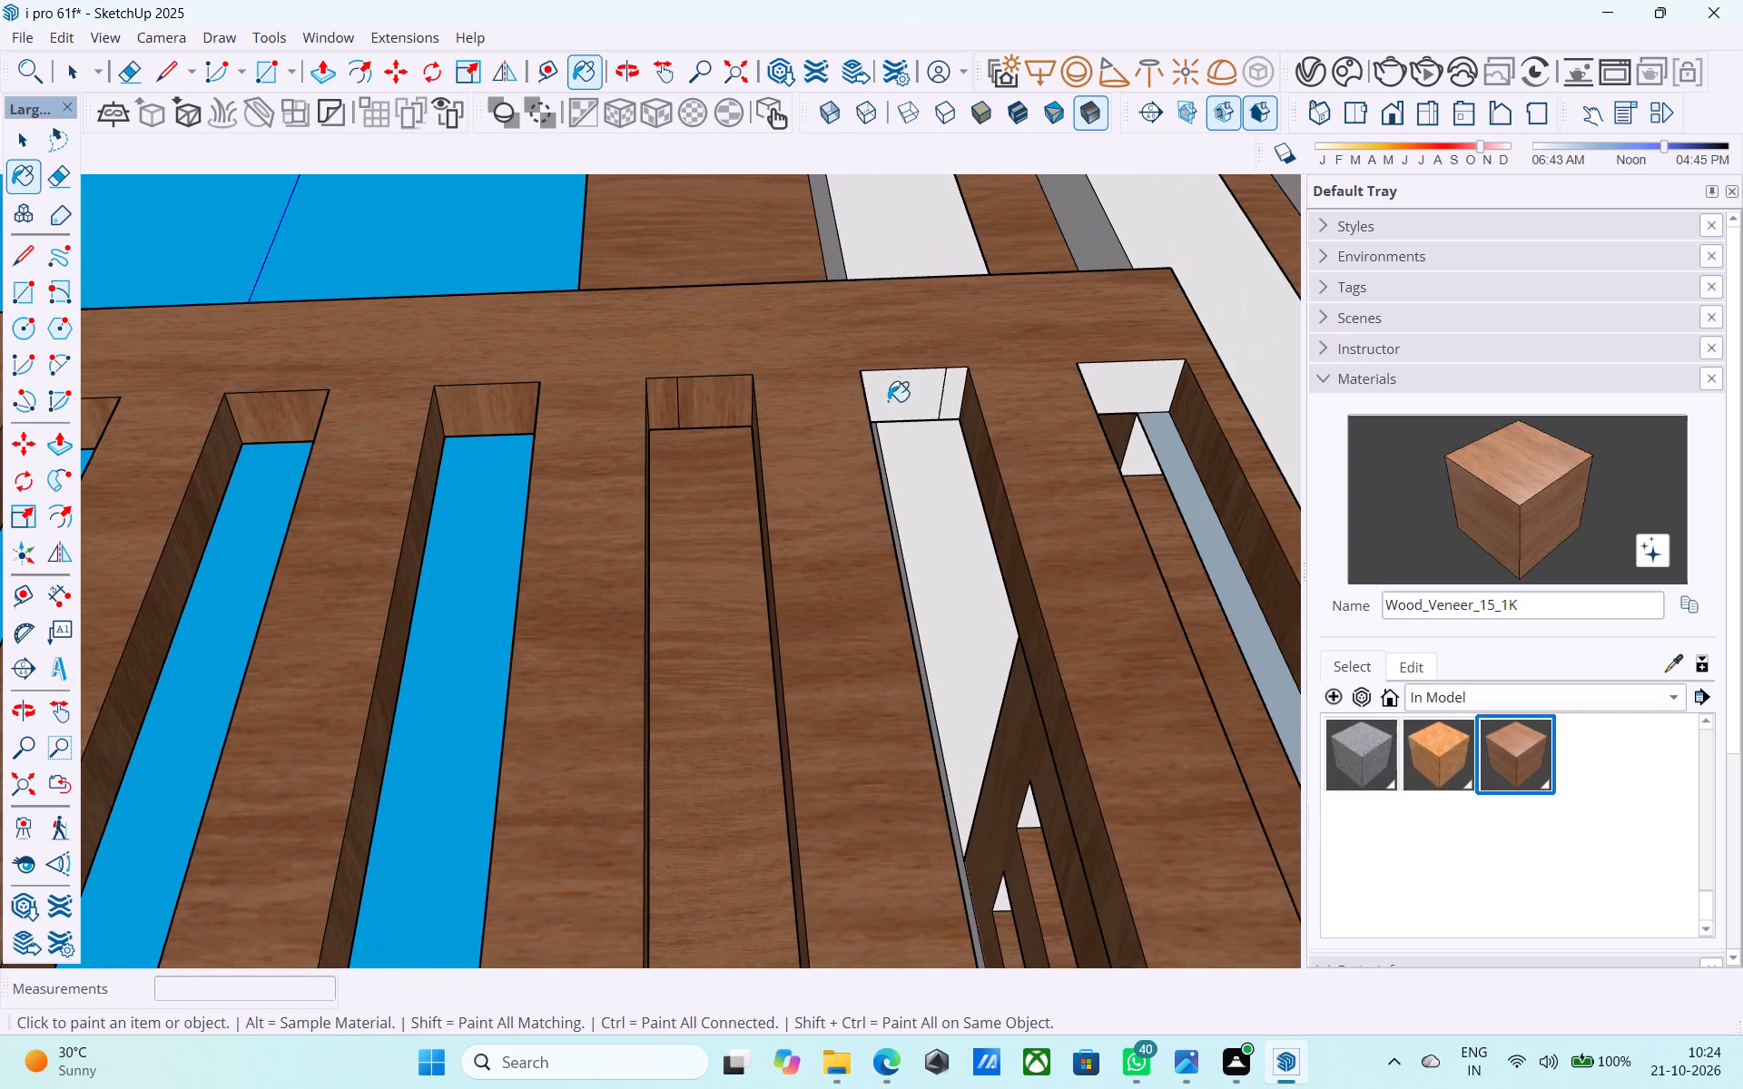
left_click(890, 397)
scroll(949, 391, "up", 3)
left_click(950, 391)
scroll(422, 465, "down", 6)
left_click(862, 423)
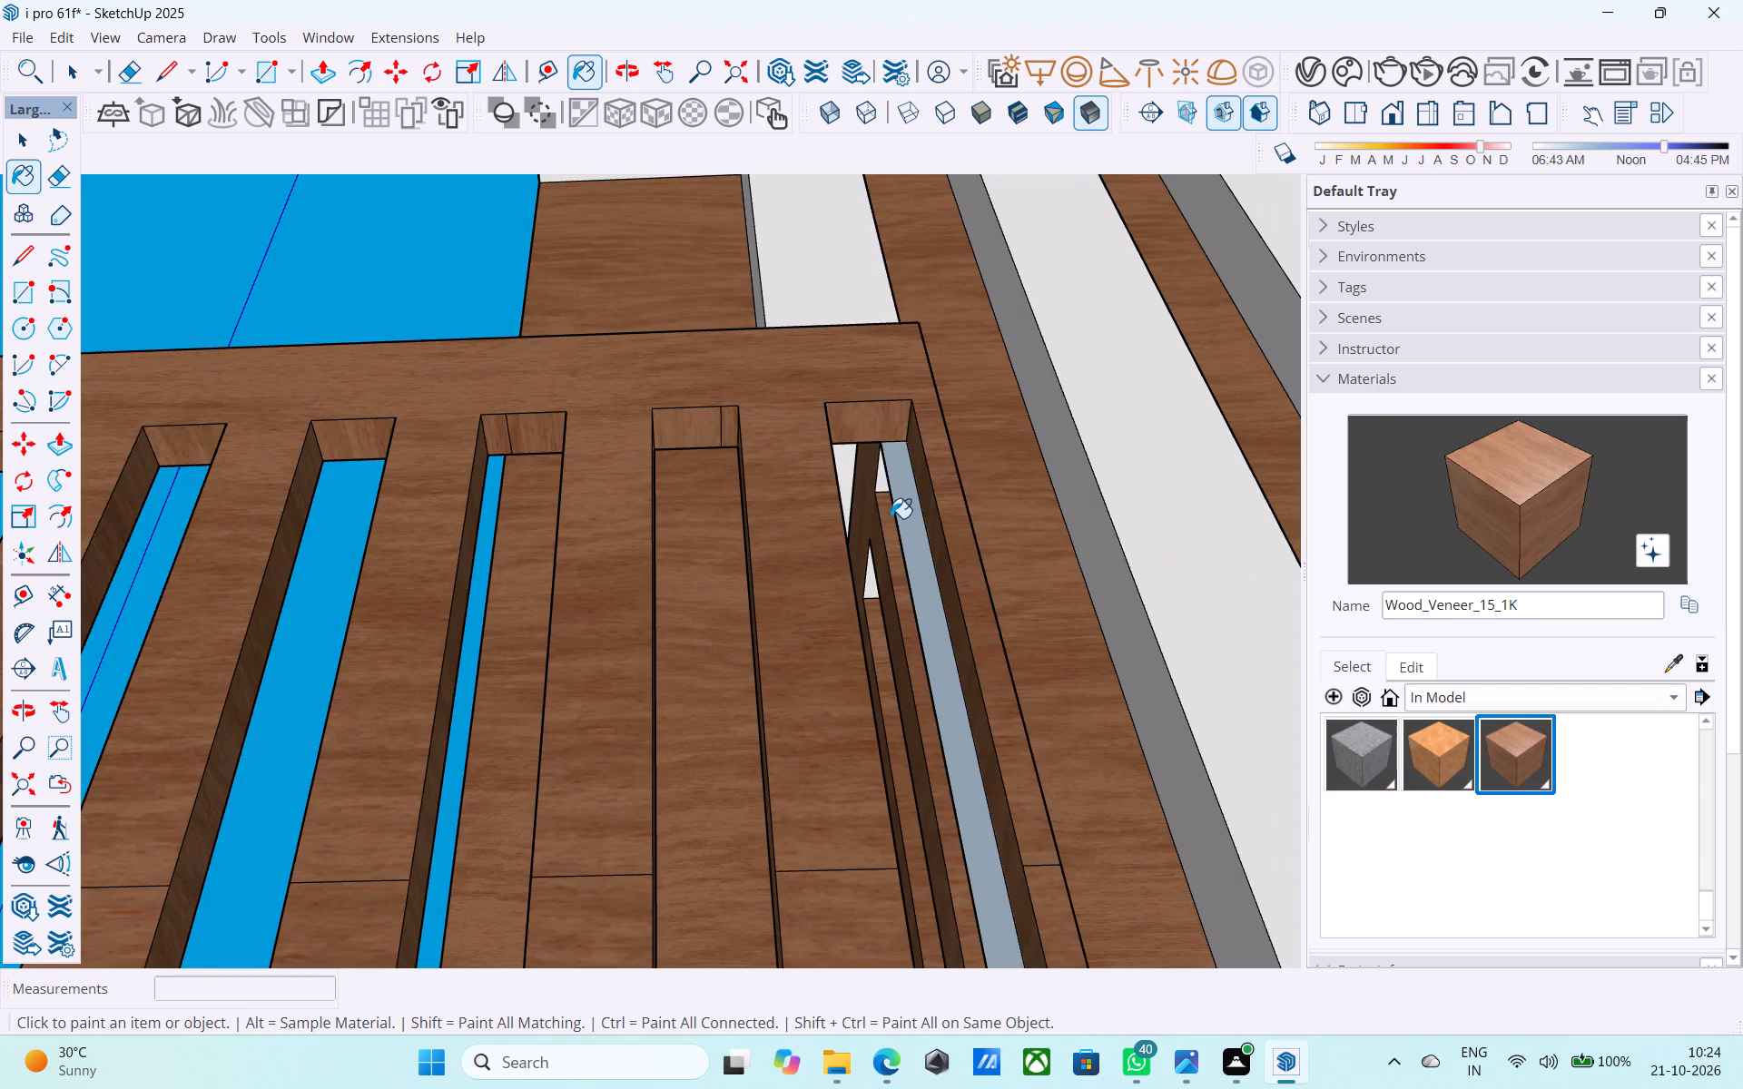
Erase the stray blue-grey strip inside the last opening at the railing corner.
middle_click_drag(891, 523, 1003, 884)
middle_click_drag(904, 578, 1079, 828)
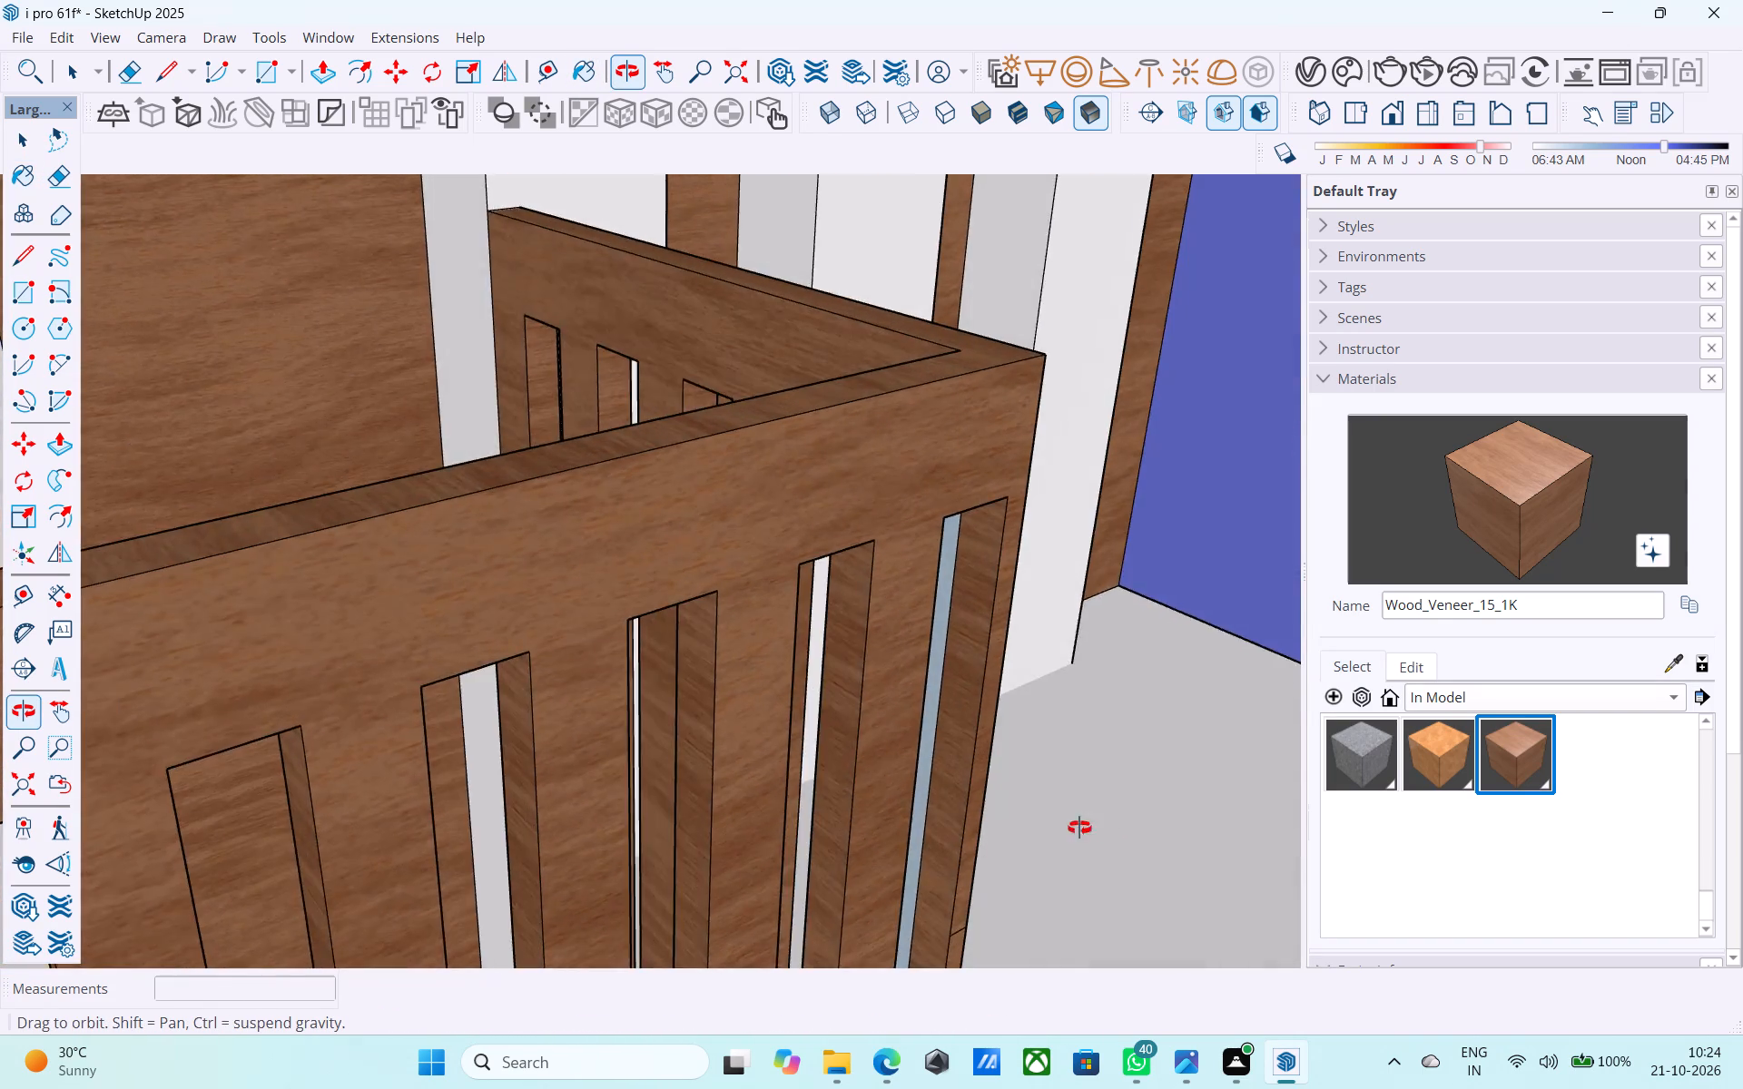
middle_click_drag(1079, 828, 832, 407)
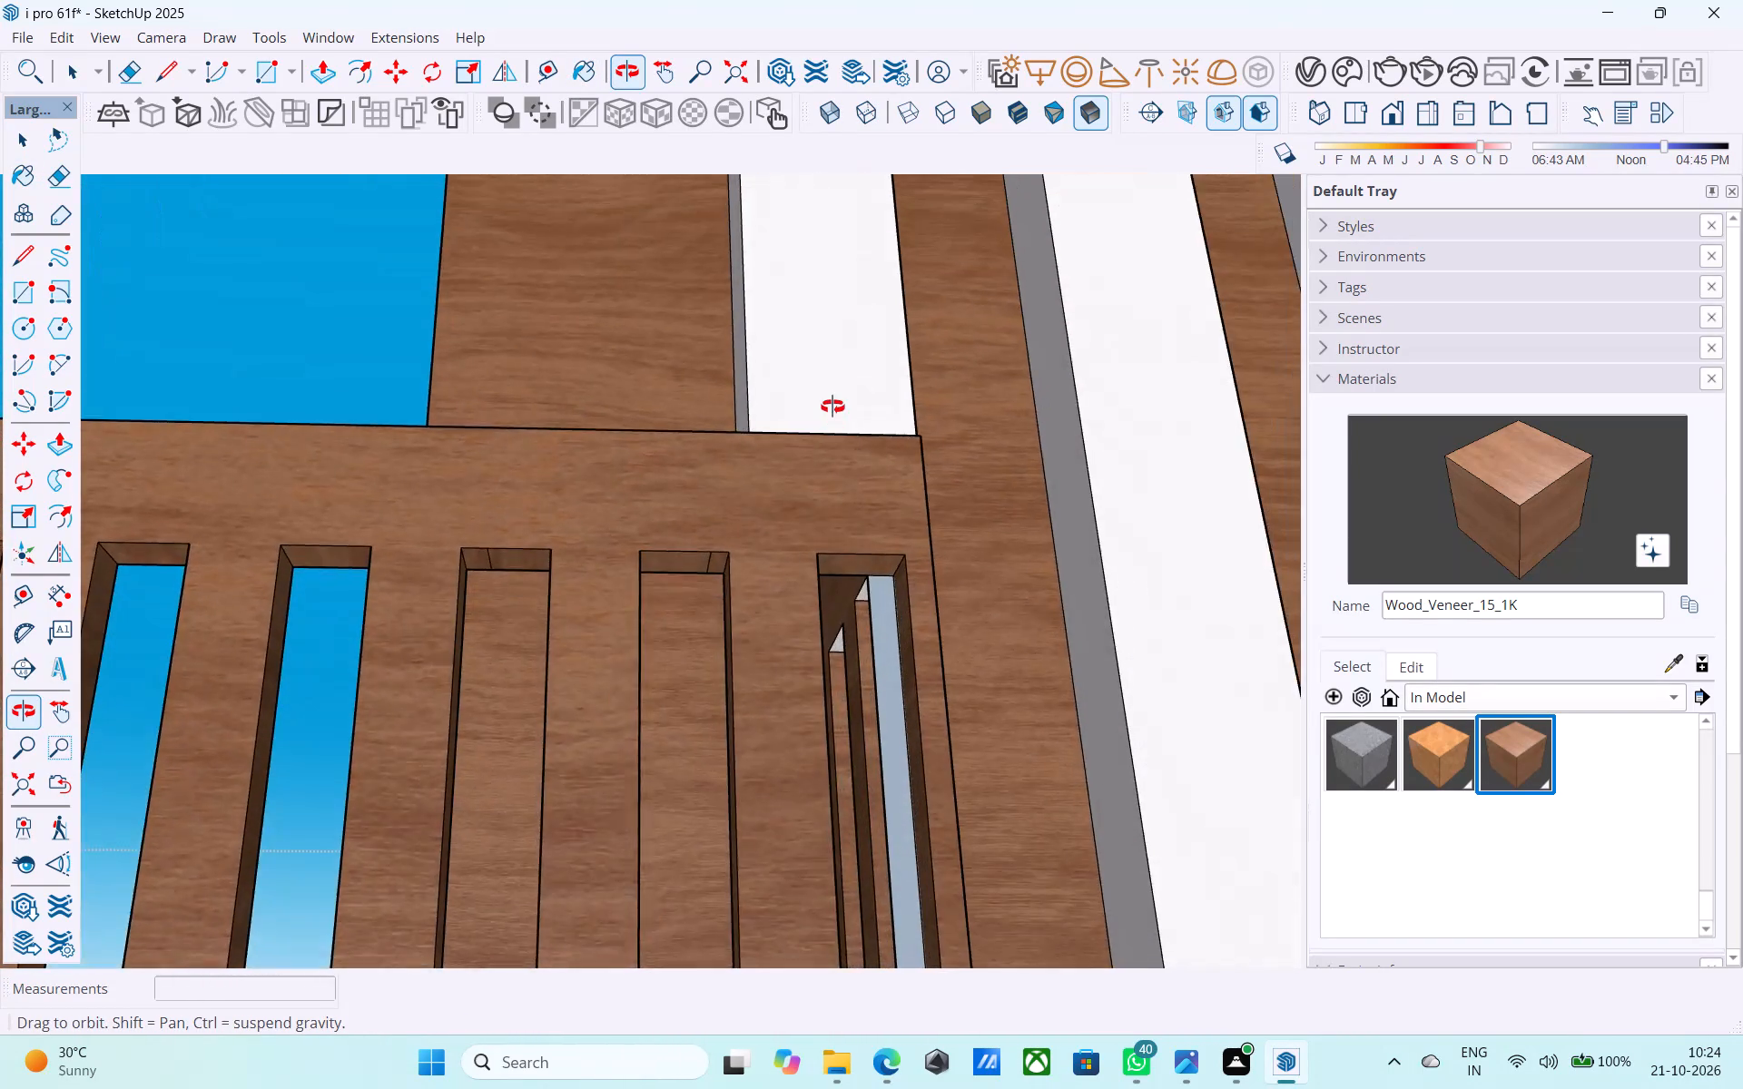
middle_click_drag(832, 407, 628, 524)
scroll(783, 637, "up", 2)
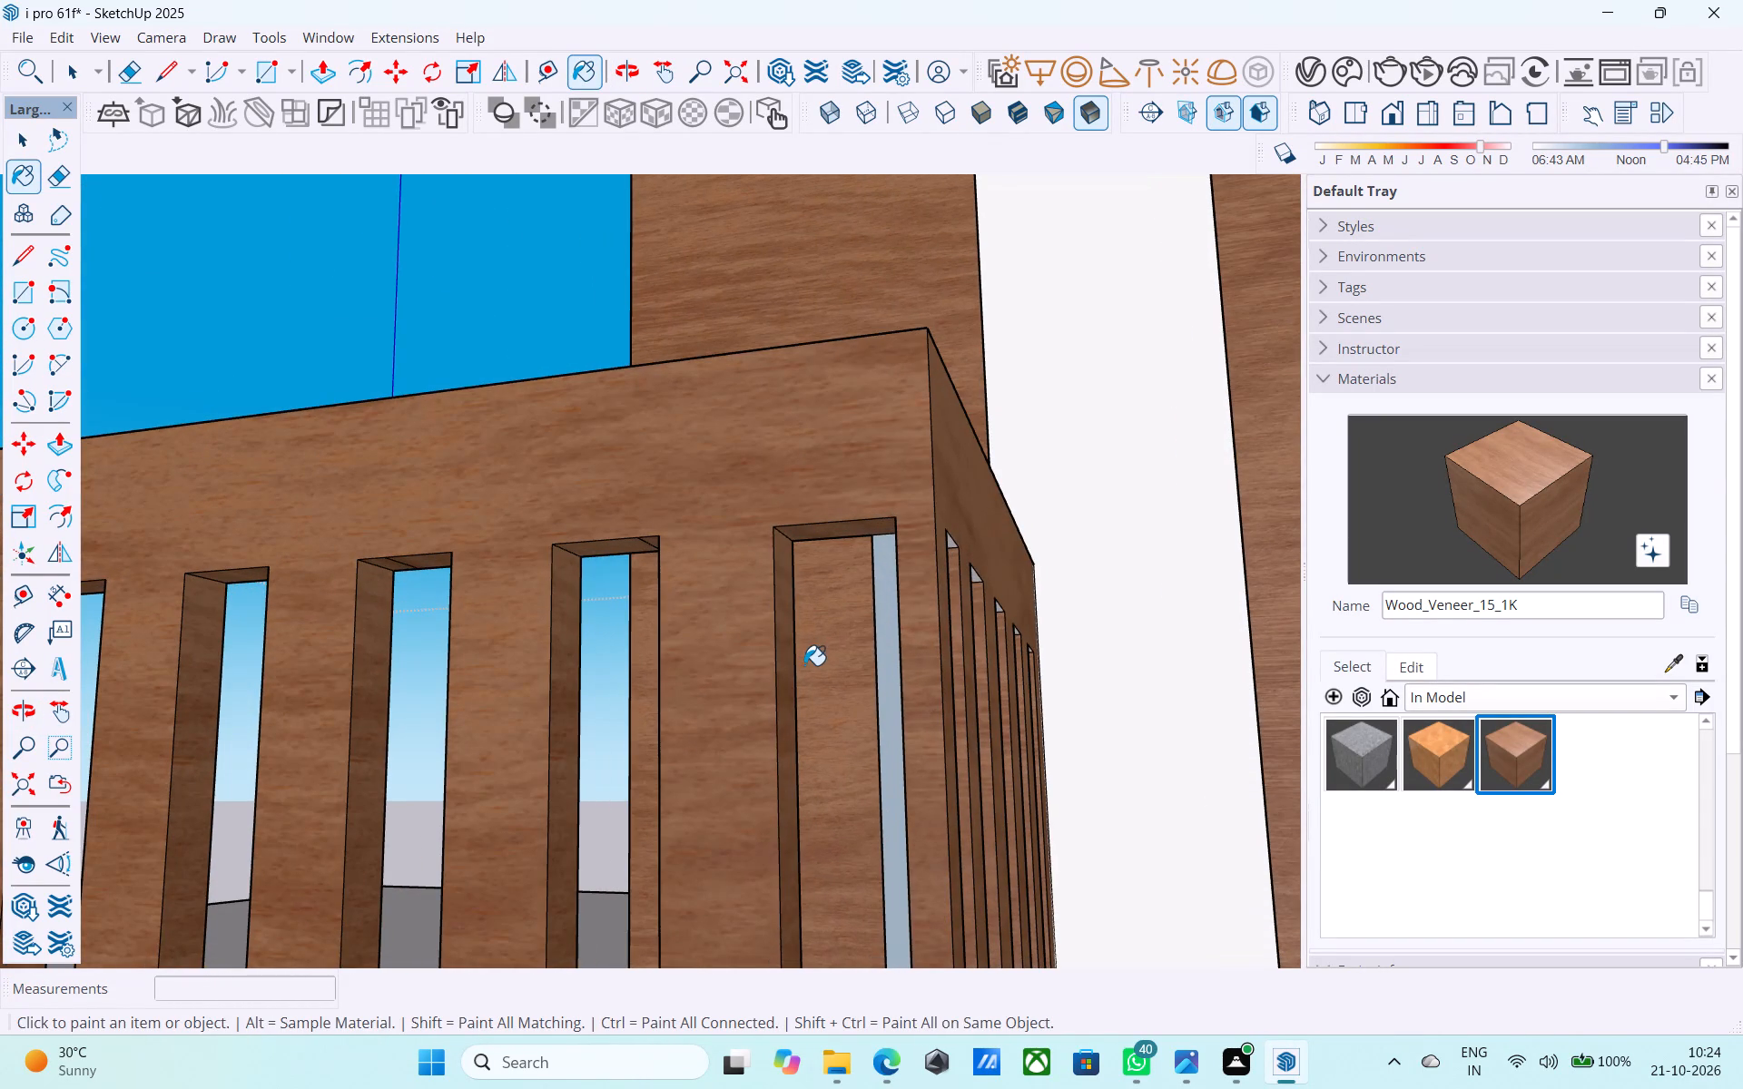
key("e")
left_click_drag(881, 631, 872, 629)
scroll(872, 630, "down", 4)
Paint the small grey patch seen through the top of the corner opening with Wood_Veneer_15_1K.
middle_click_drag(871, 629, 878, 617)
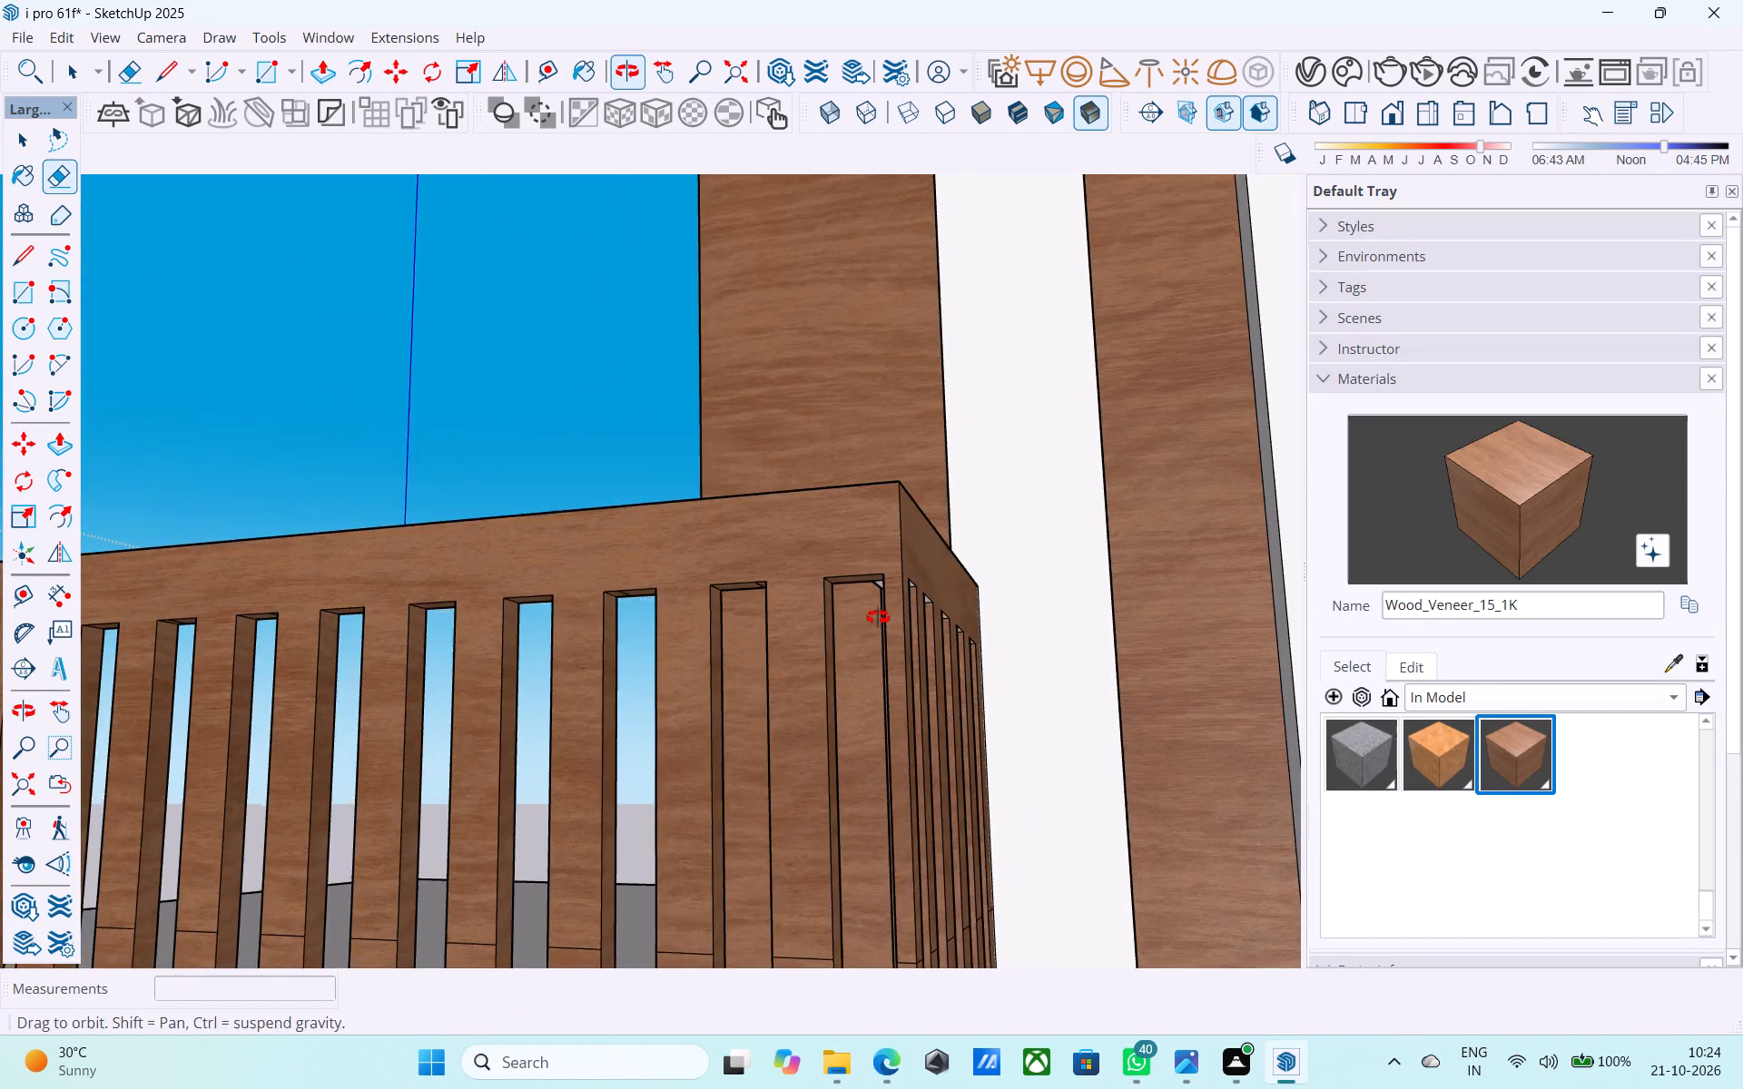
middle_click_drag(878, 617, 911, 571)
left_click(1472, 477)
scroll(879, 571, "up", 2)
scroll(879, 571, "down", 1)
scroll(879, 571, "up", 4)
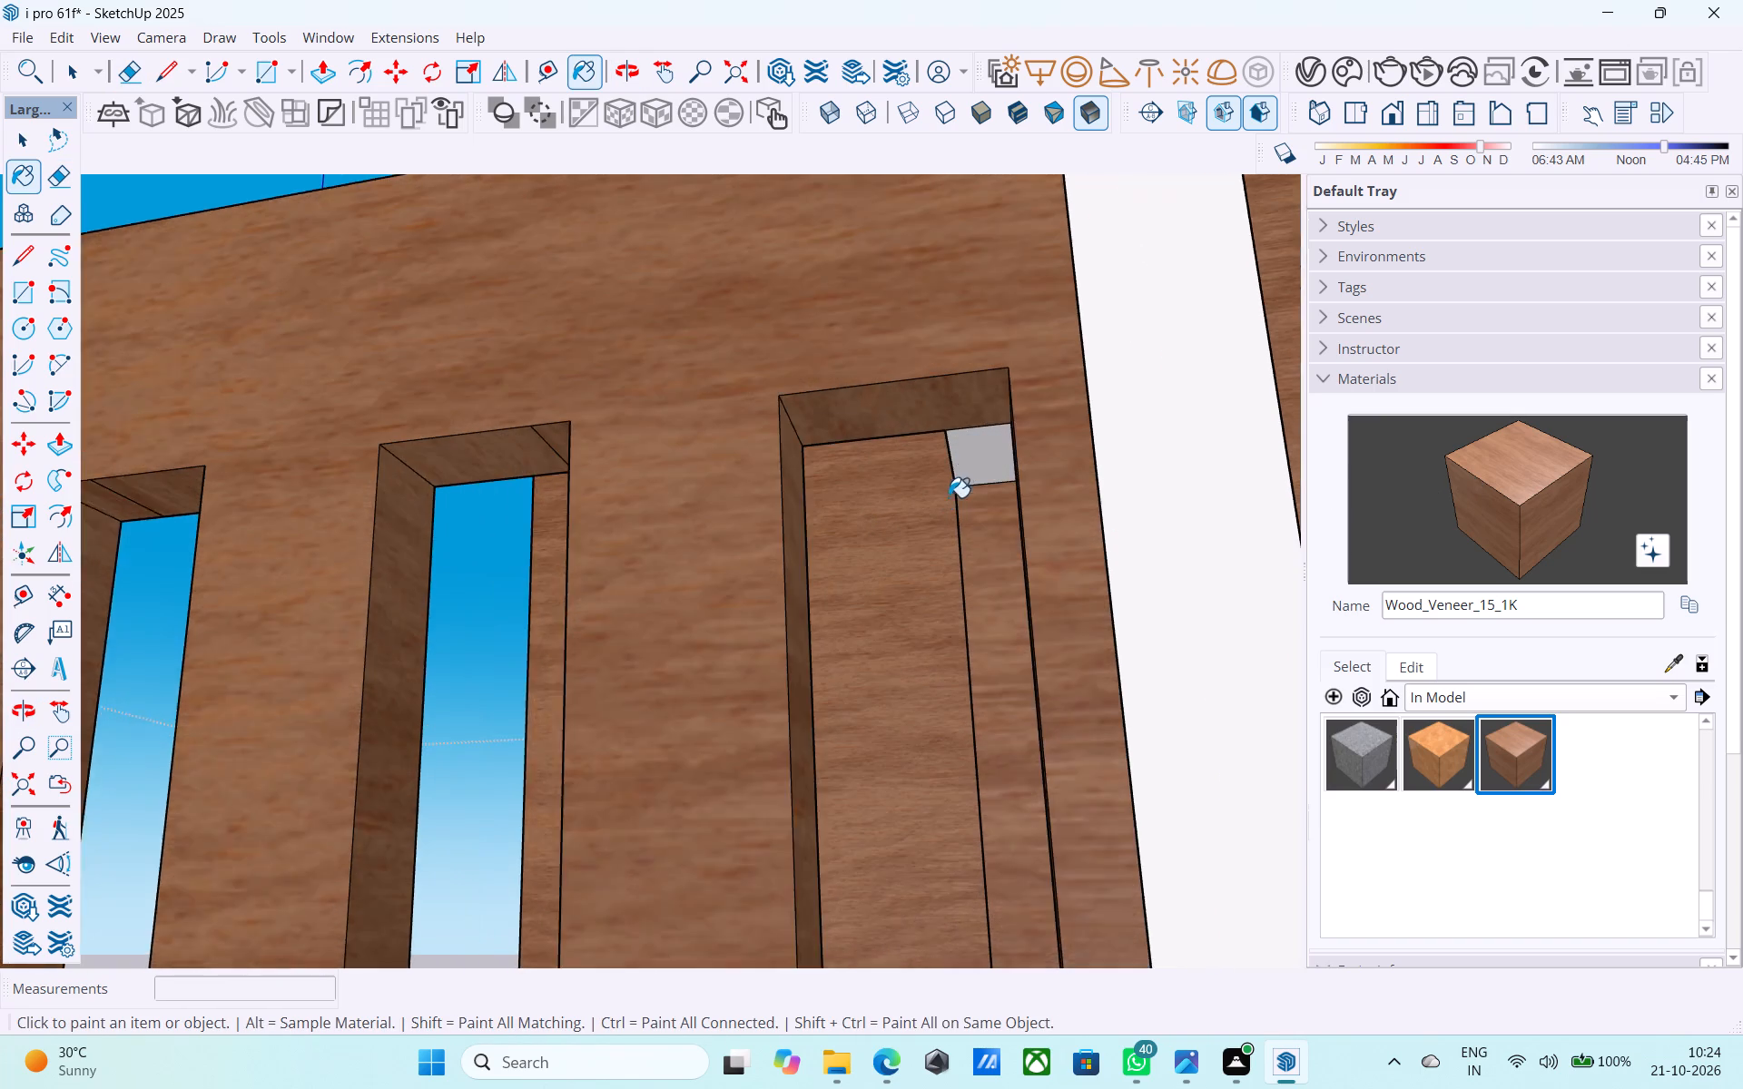
scroll(949, 497, "up", 3)
left_click(982, 456)
Paint the remaining unpainted opening tops on the railing's short return side with Wood_Veneer_15_1K.
middle_click_drag(983, 456, 493, 499)
scroll(779, 480, "up", 1)
middle_click_drag(485, 503, 773, 475)
scroll(785, 467, "down", 8)
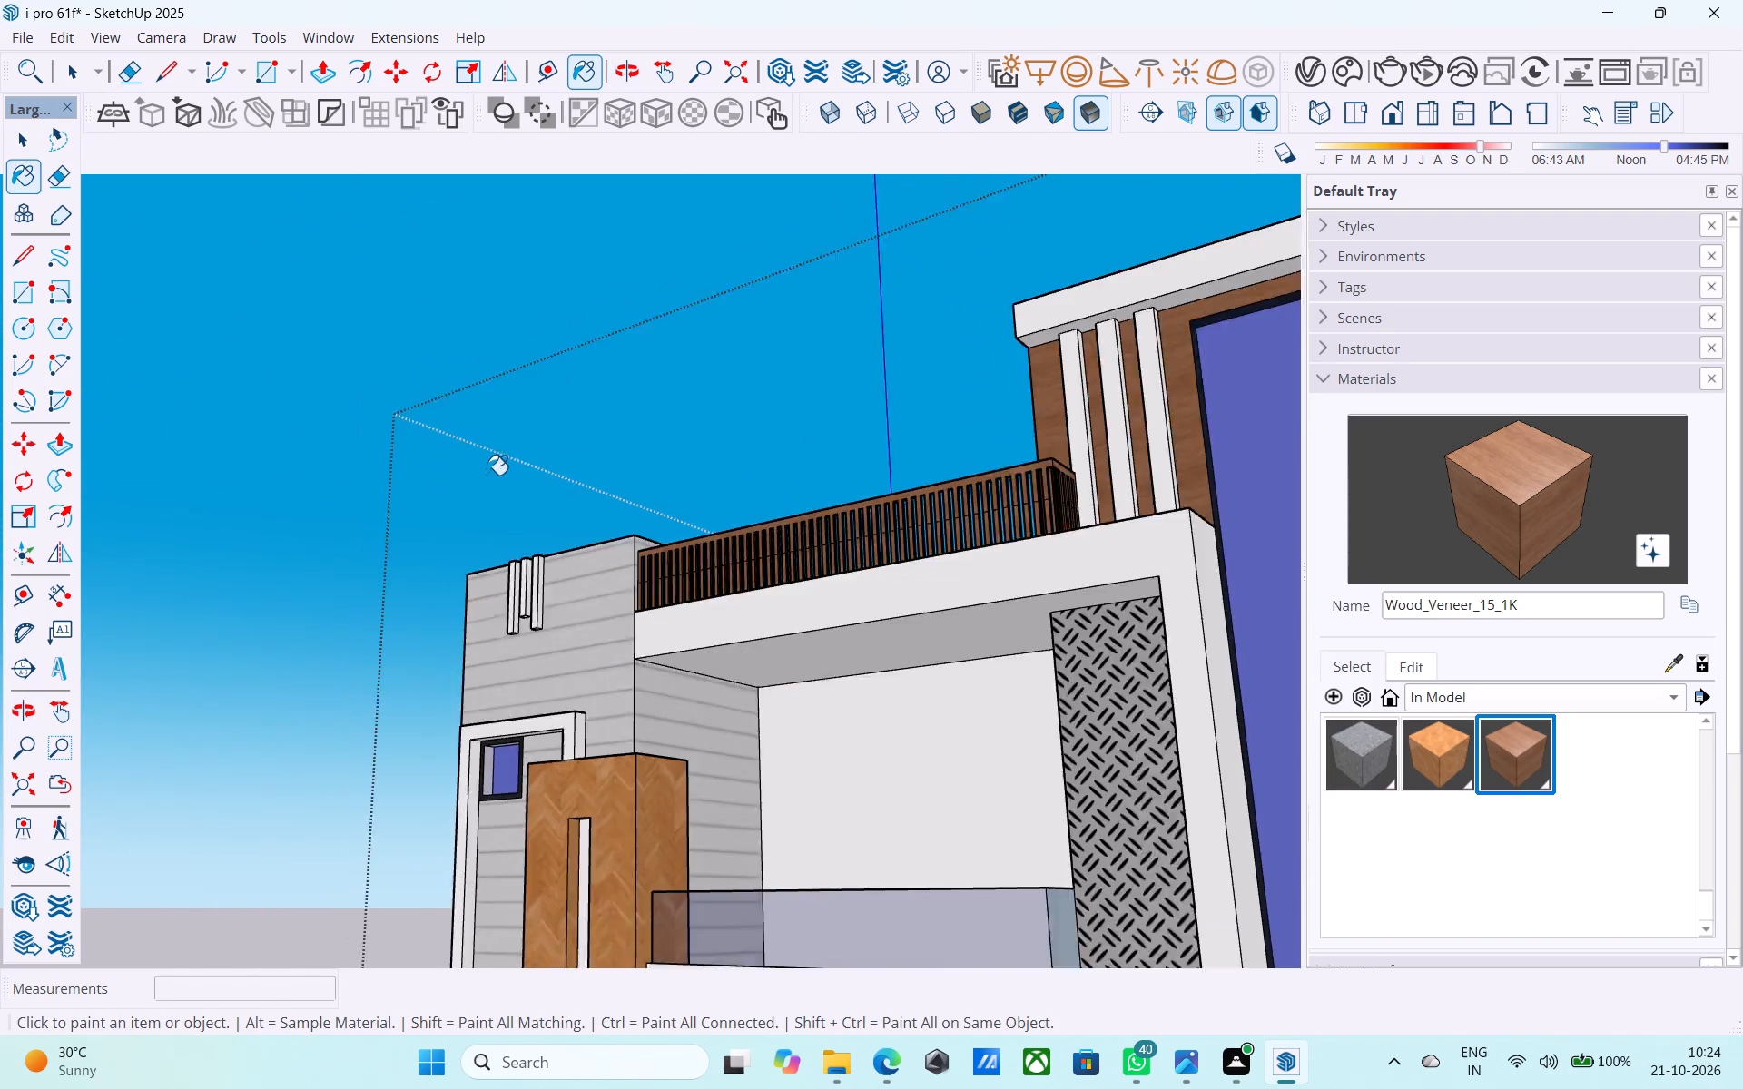
scroll(487, 475, "down", 7)
scroll(822, 445, "up", 16)
scroll(736, 346, "up", 7)
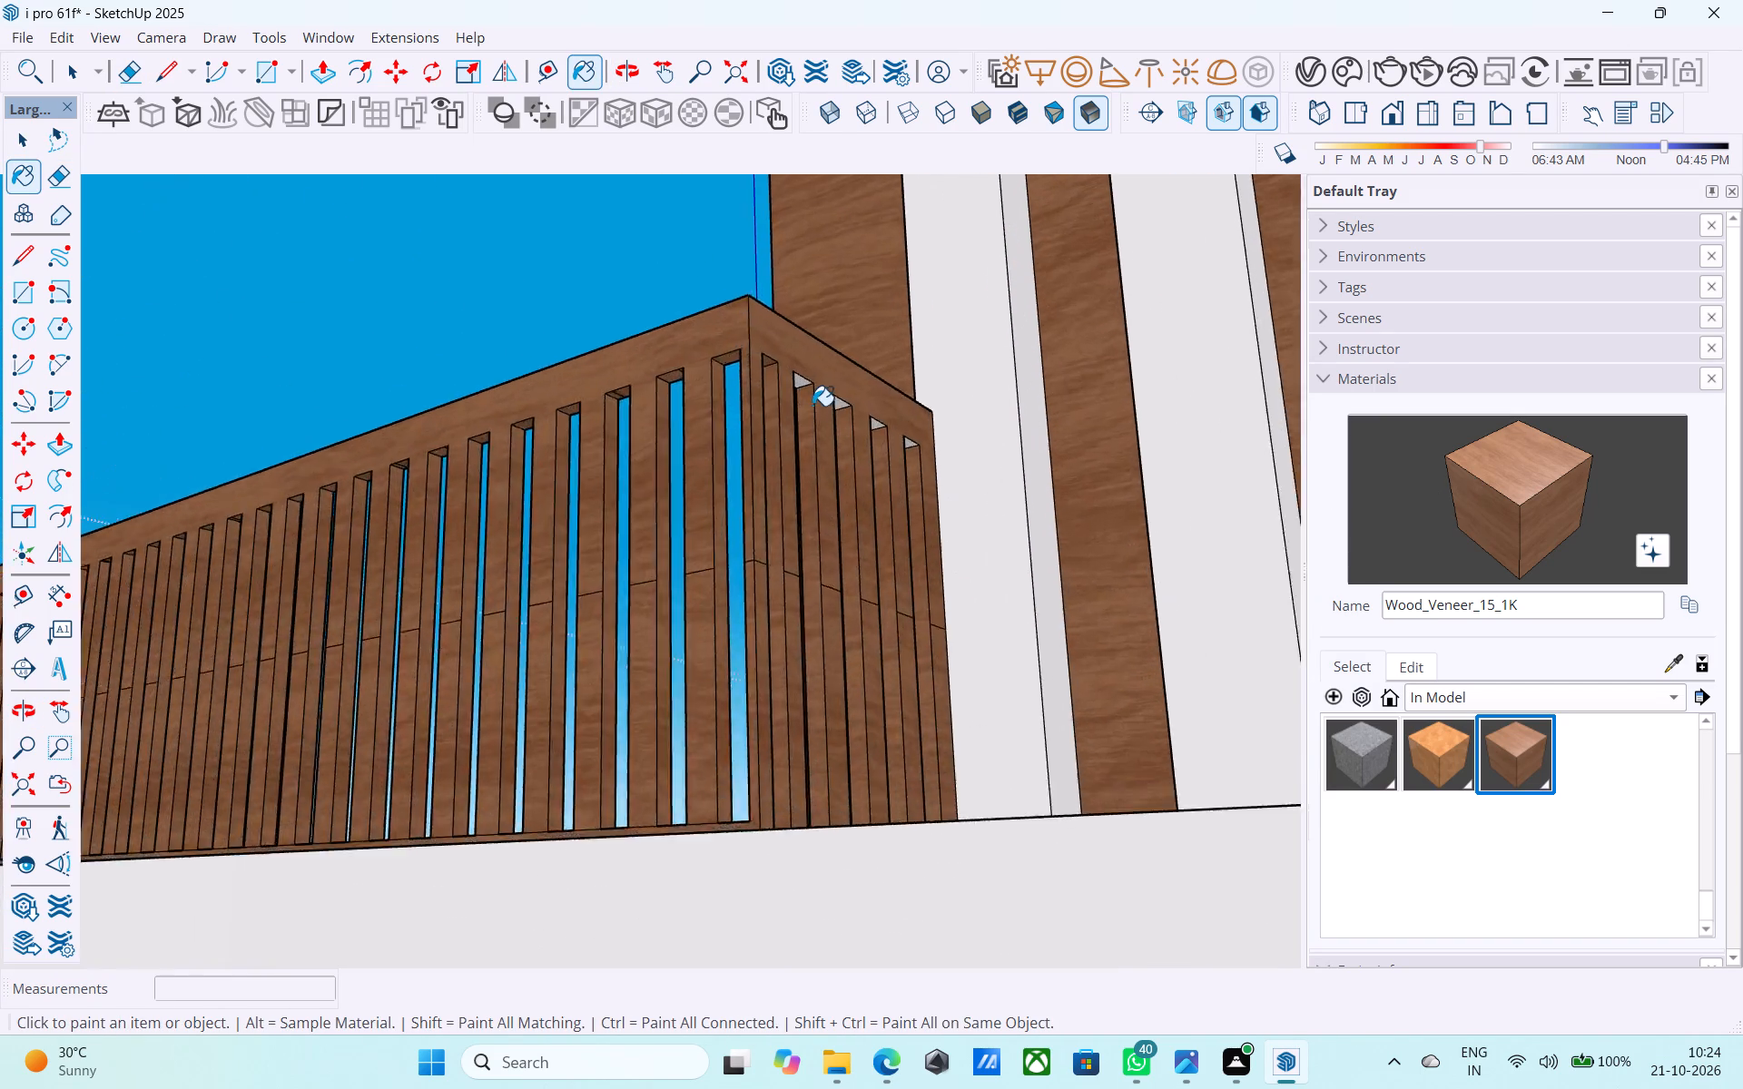
scroll(812, 406, "up", 8)
scroll(803, 388, "down", 1)
scroll(803, 388, "up", 2)
left_click(743, 335)
left_click(773, 342)
scroll(935, 419, "up", 4)
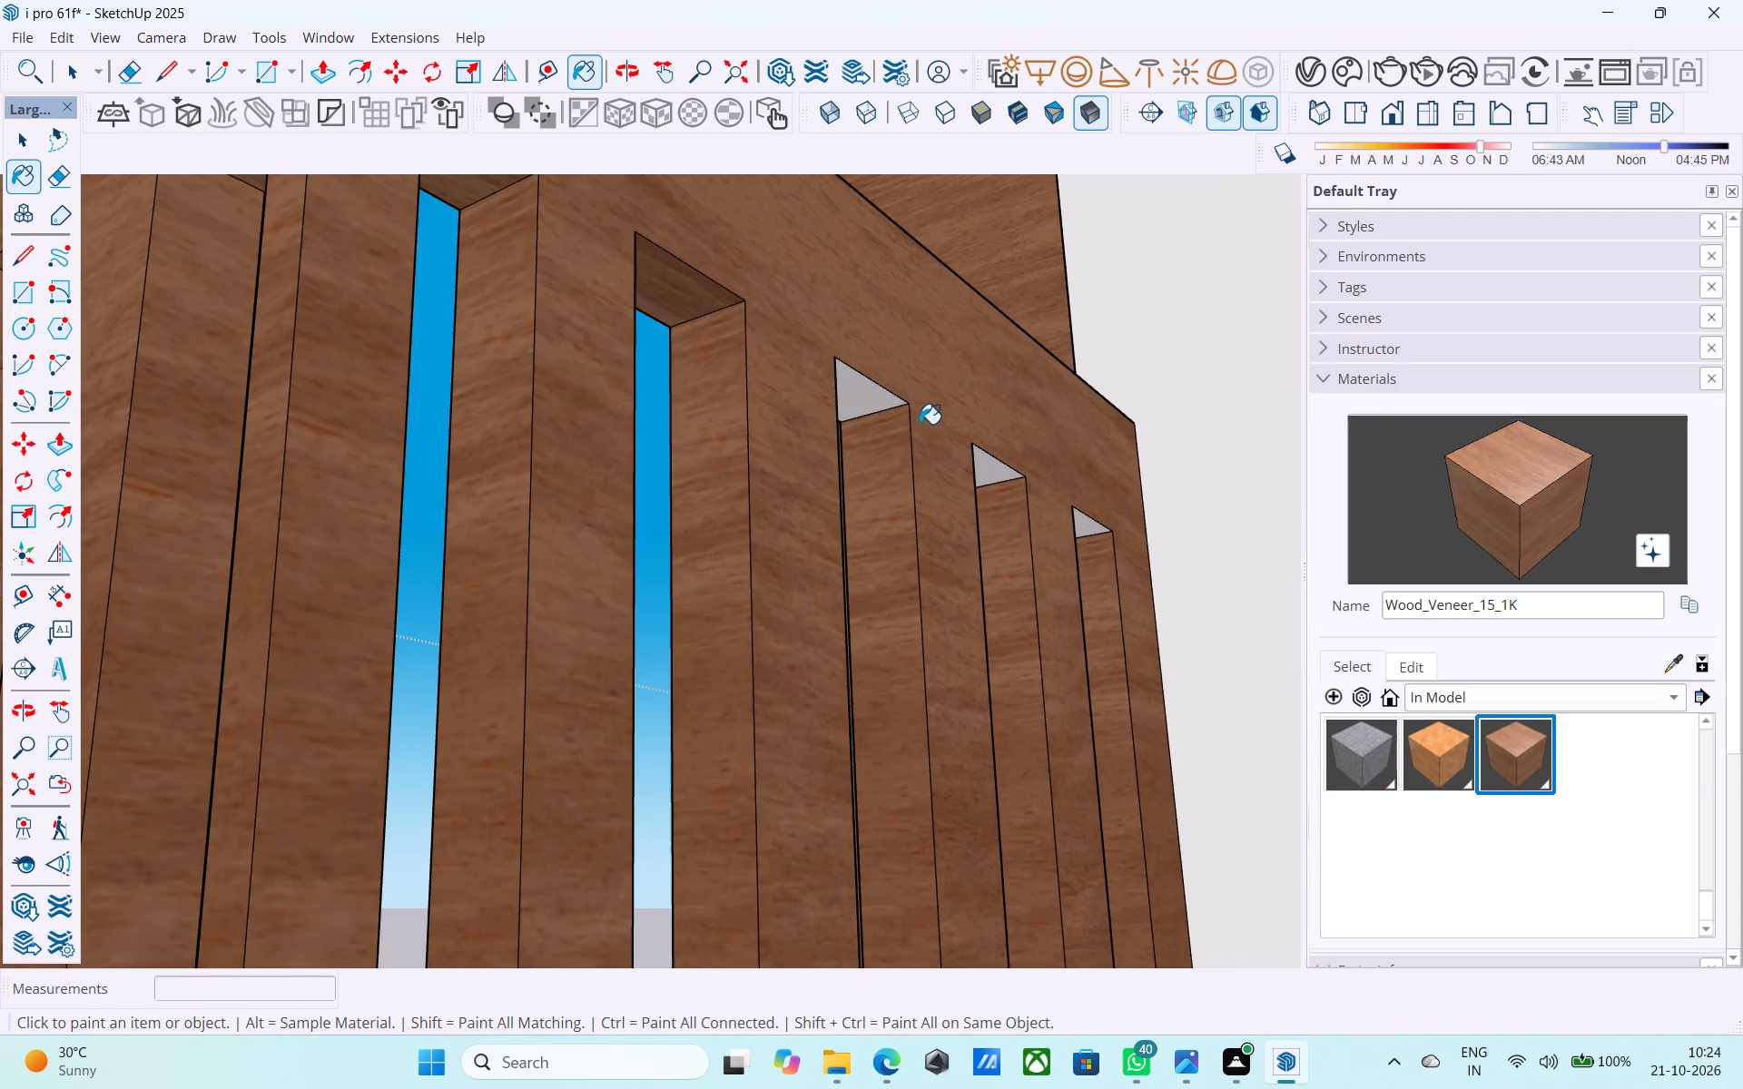
left_click(873, 409)
left_click_drag(999, 469, 989, 474)
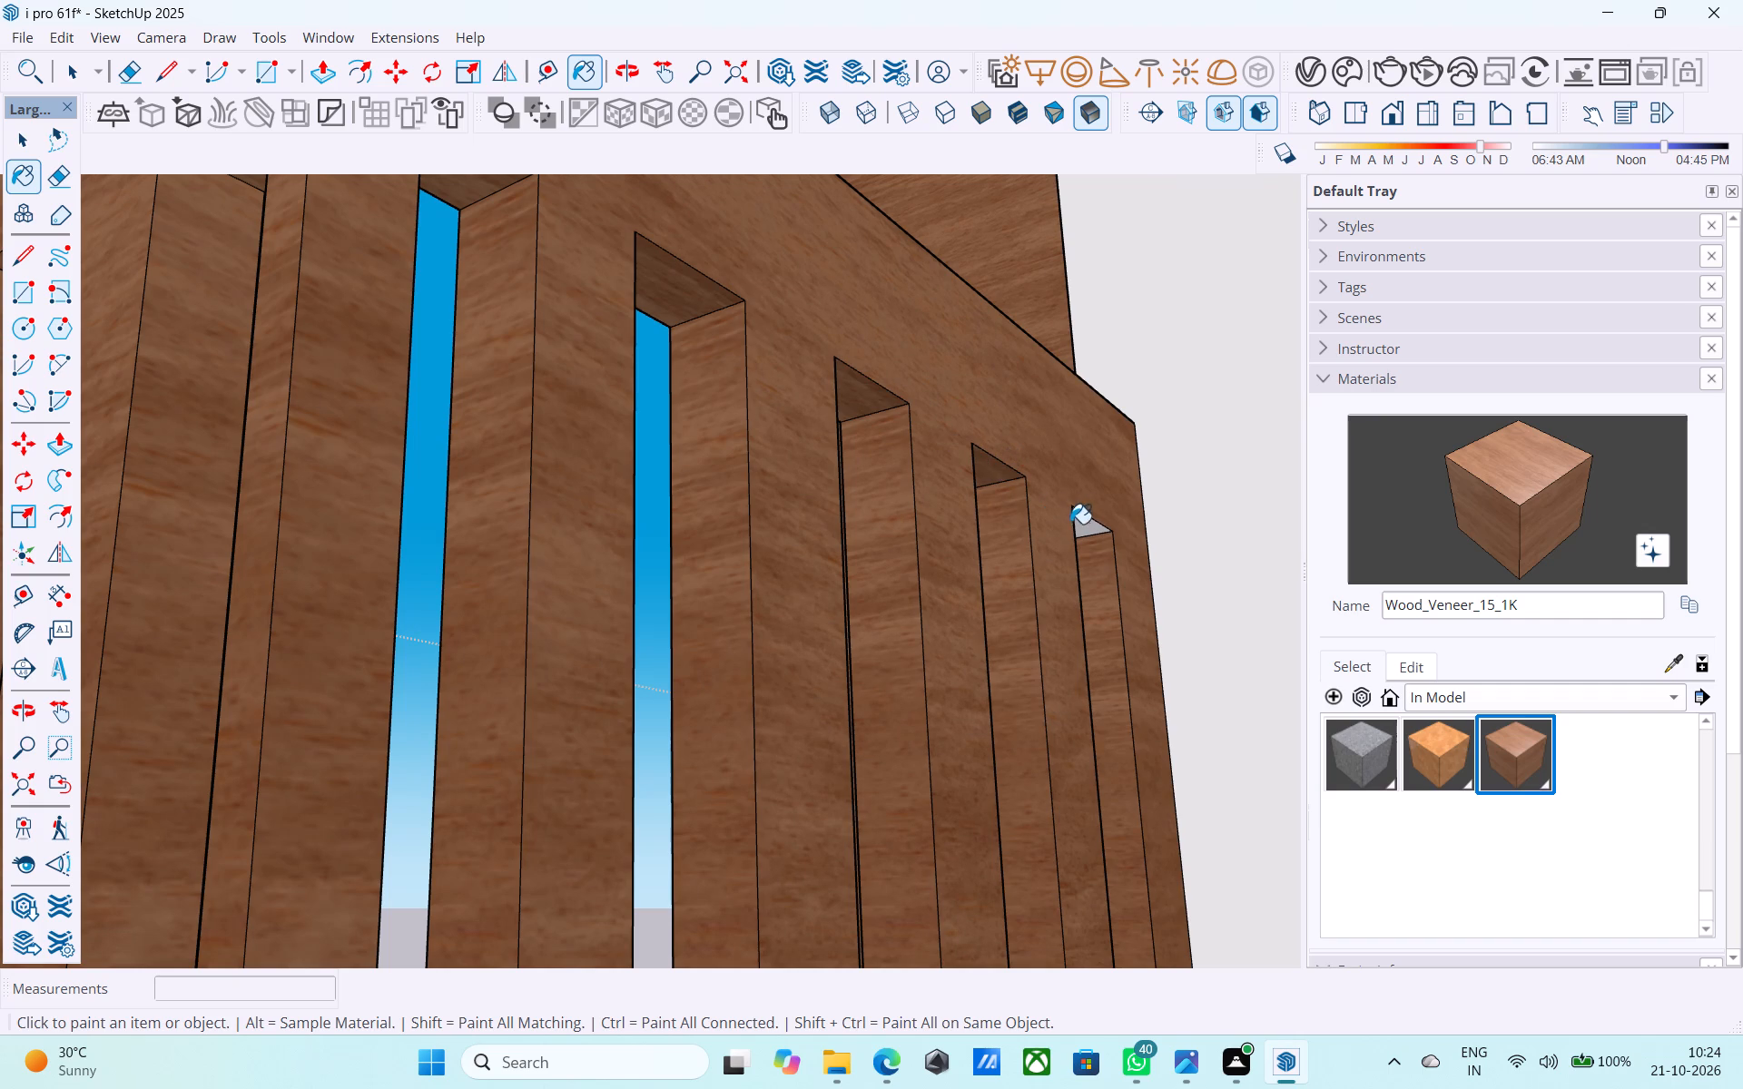
left_click(1079, 529)
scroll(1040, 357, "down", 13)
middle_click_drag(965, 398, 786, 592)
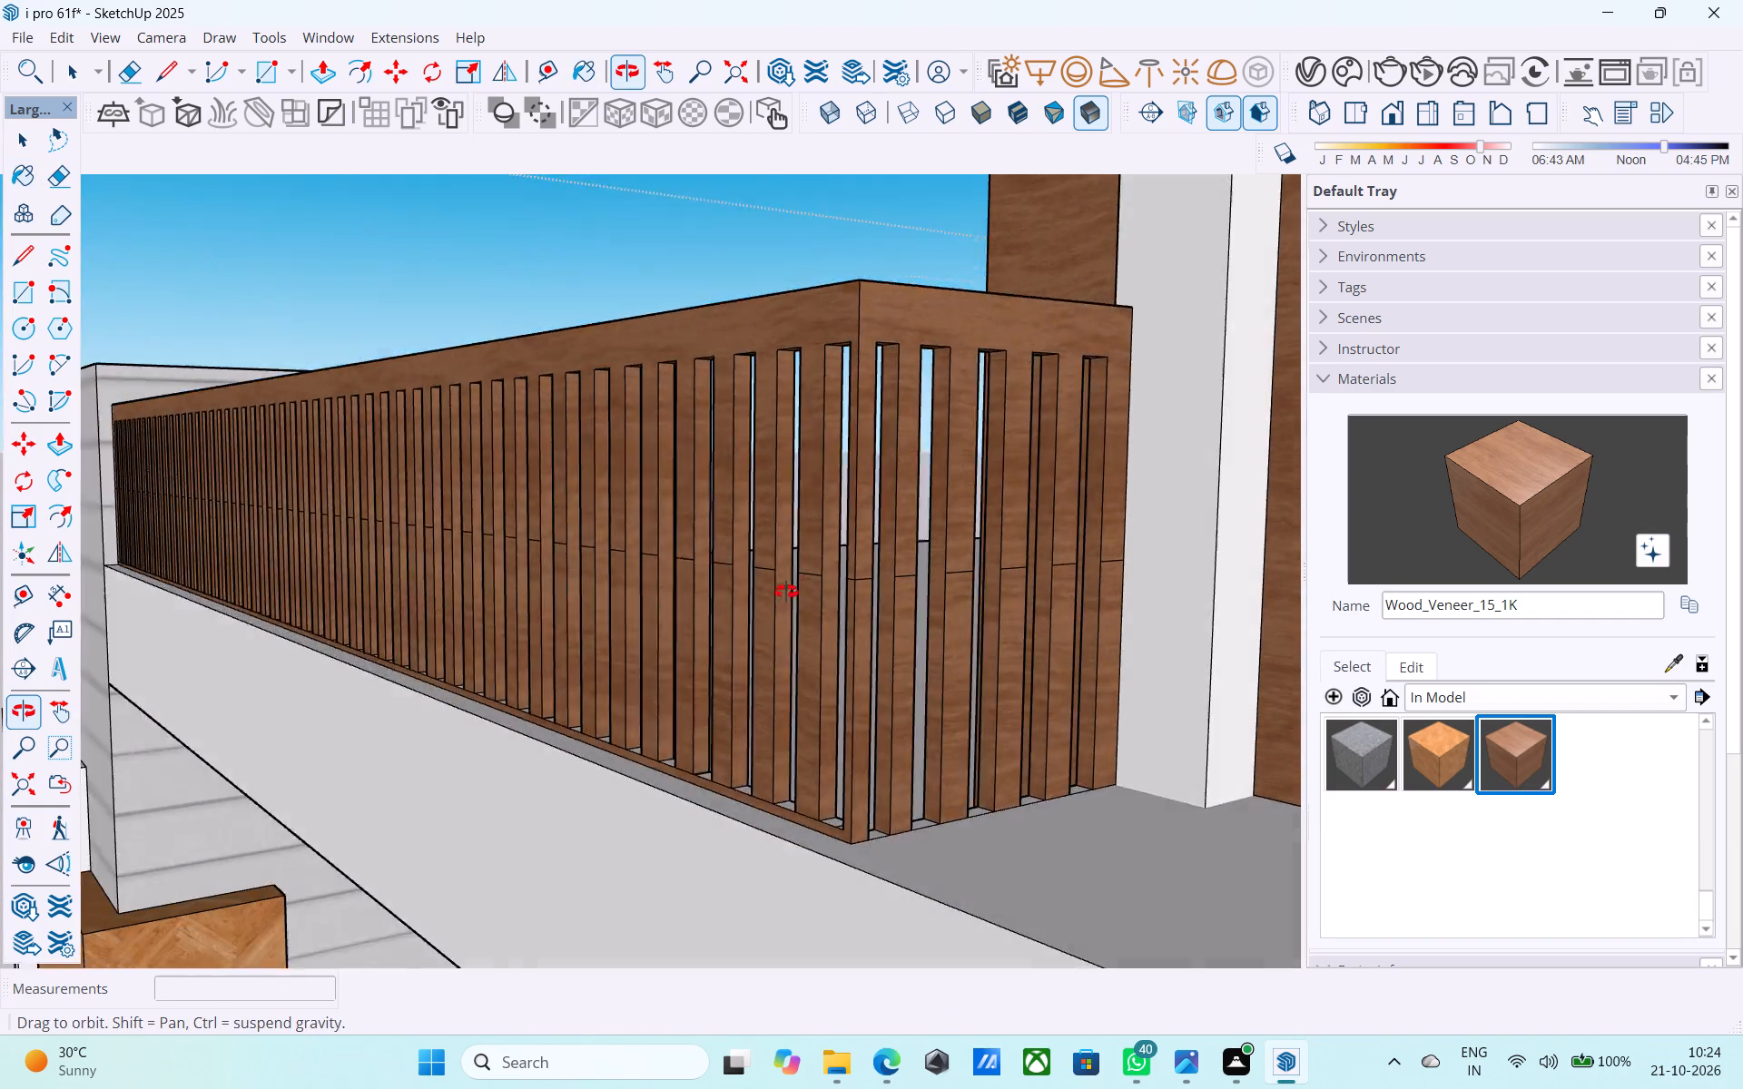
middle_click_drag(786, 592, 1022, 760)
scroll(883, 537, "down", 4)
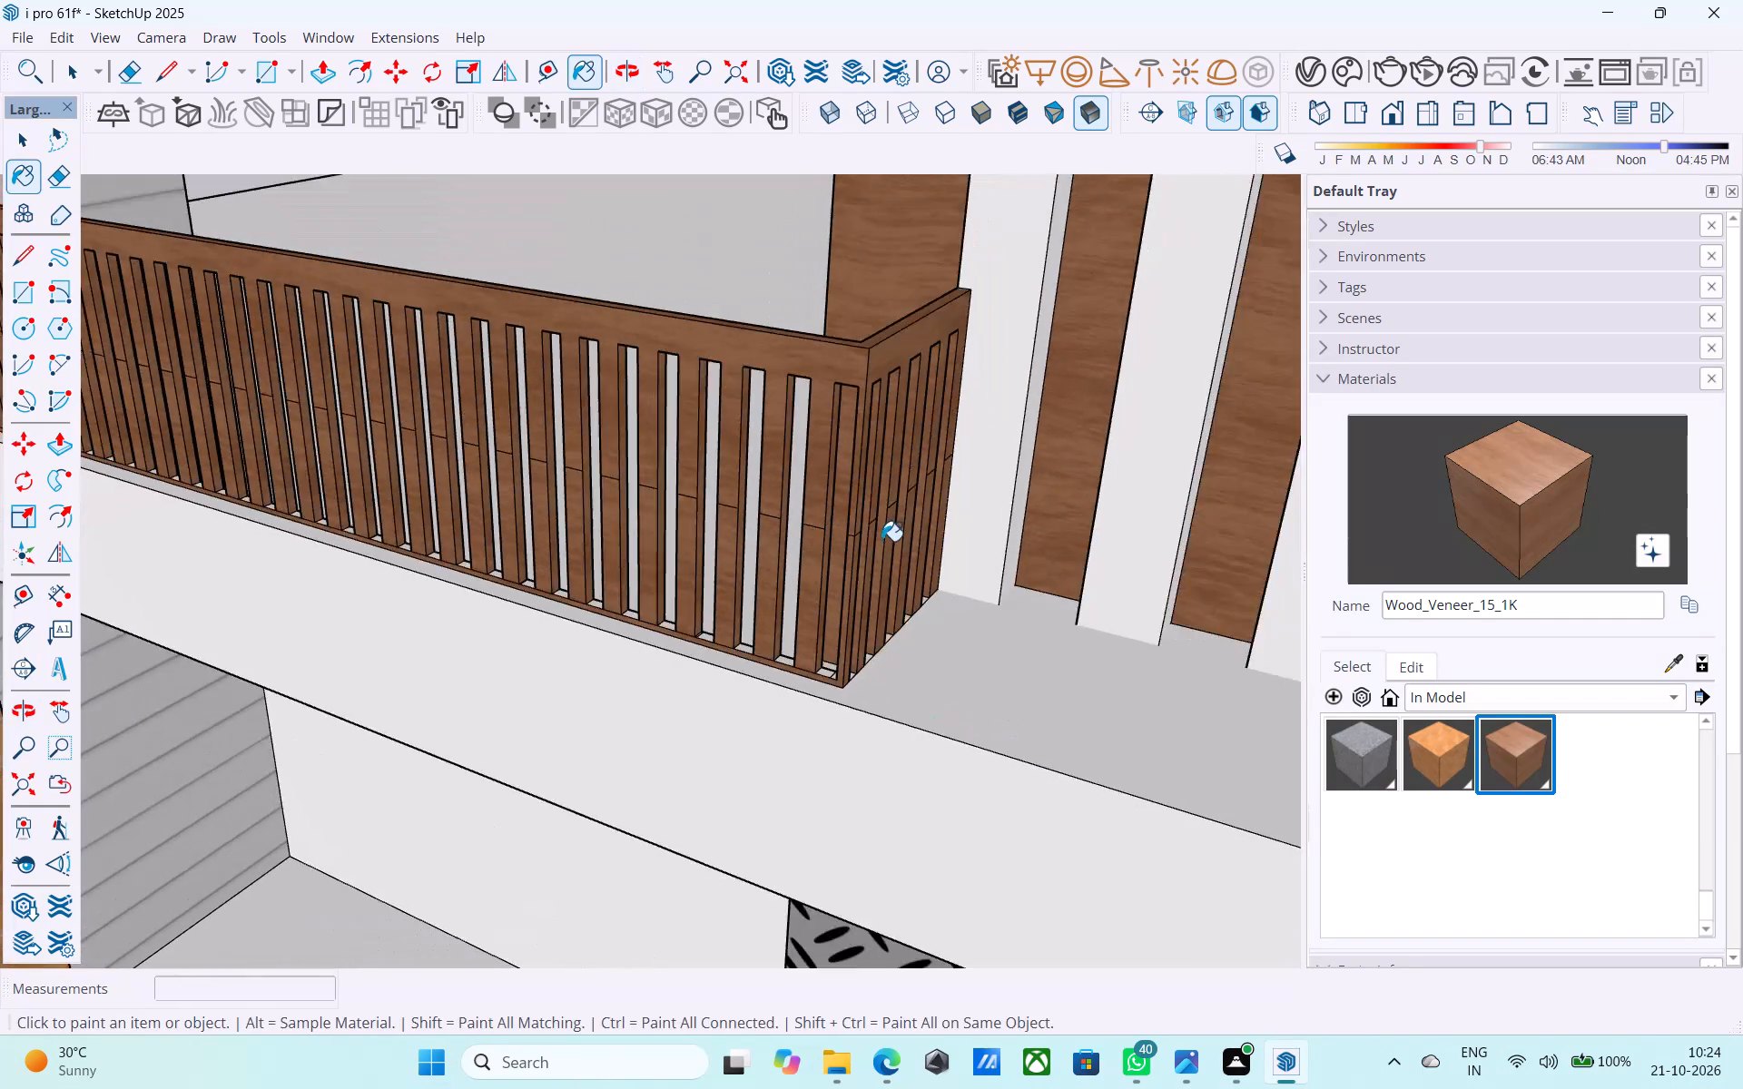
Paint the five opening bottoms on the railing's short return side with Wood_Veneer_15_1K.
middle_click_drag(866, 559, 564, 698)
scroll(927, 635, "up", 13)
left_click(986, 652)
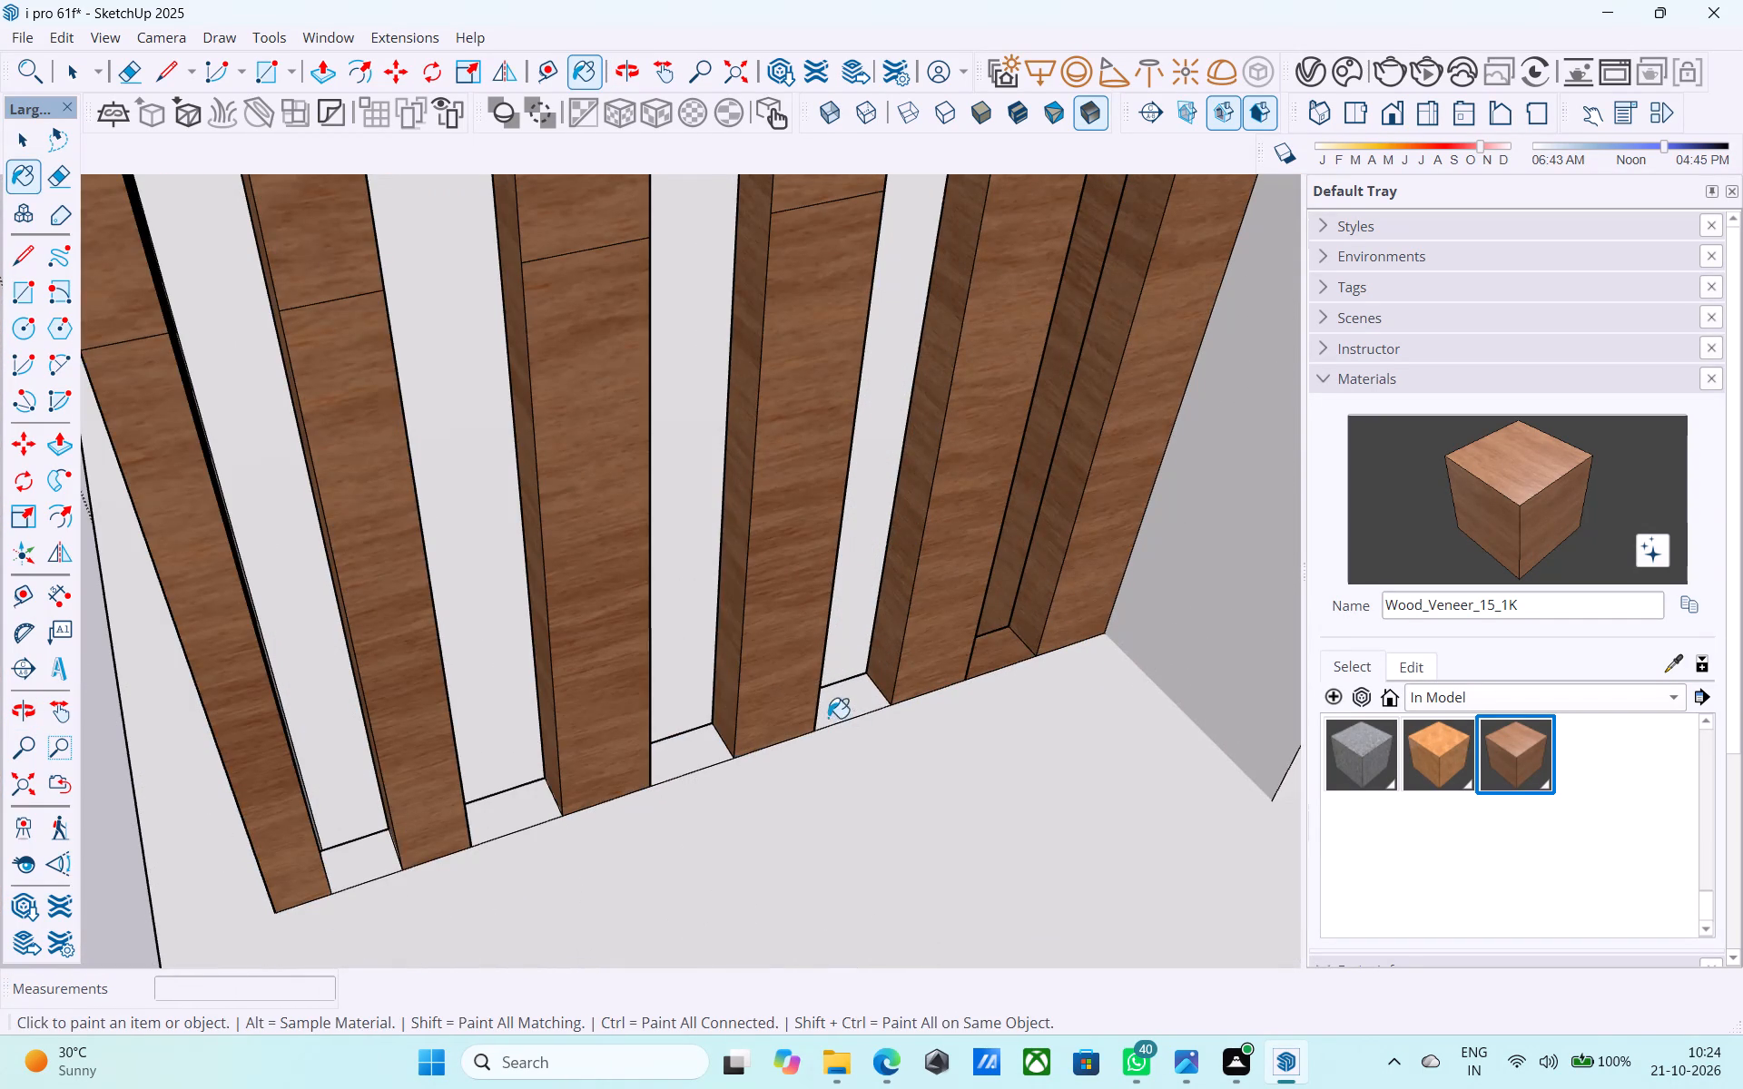
left_click(826, 706)
left_click(667, 766)
left_click(515, 809)
left_click(352, 855)
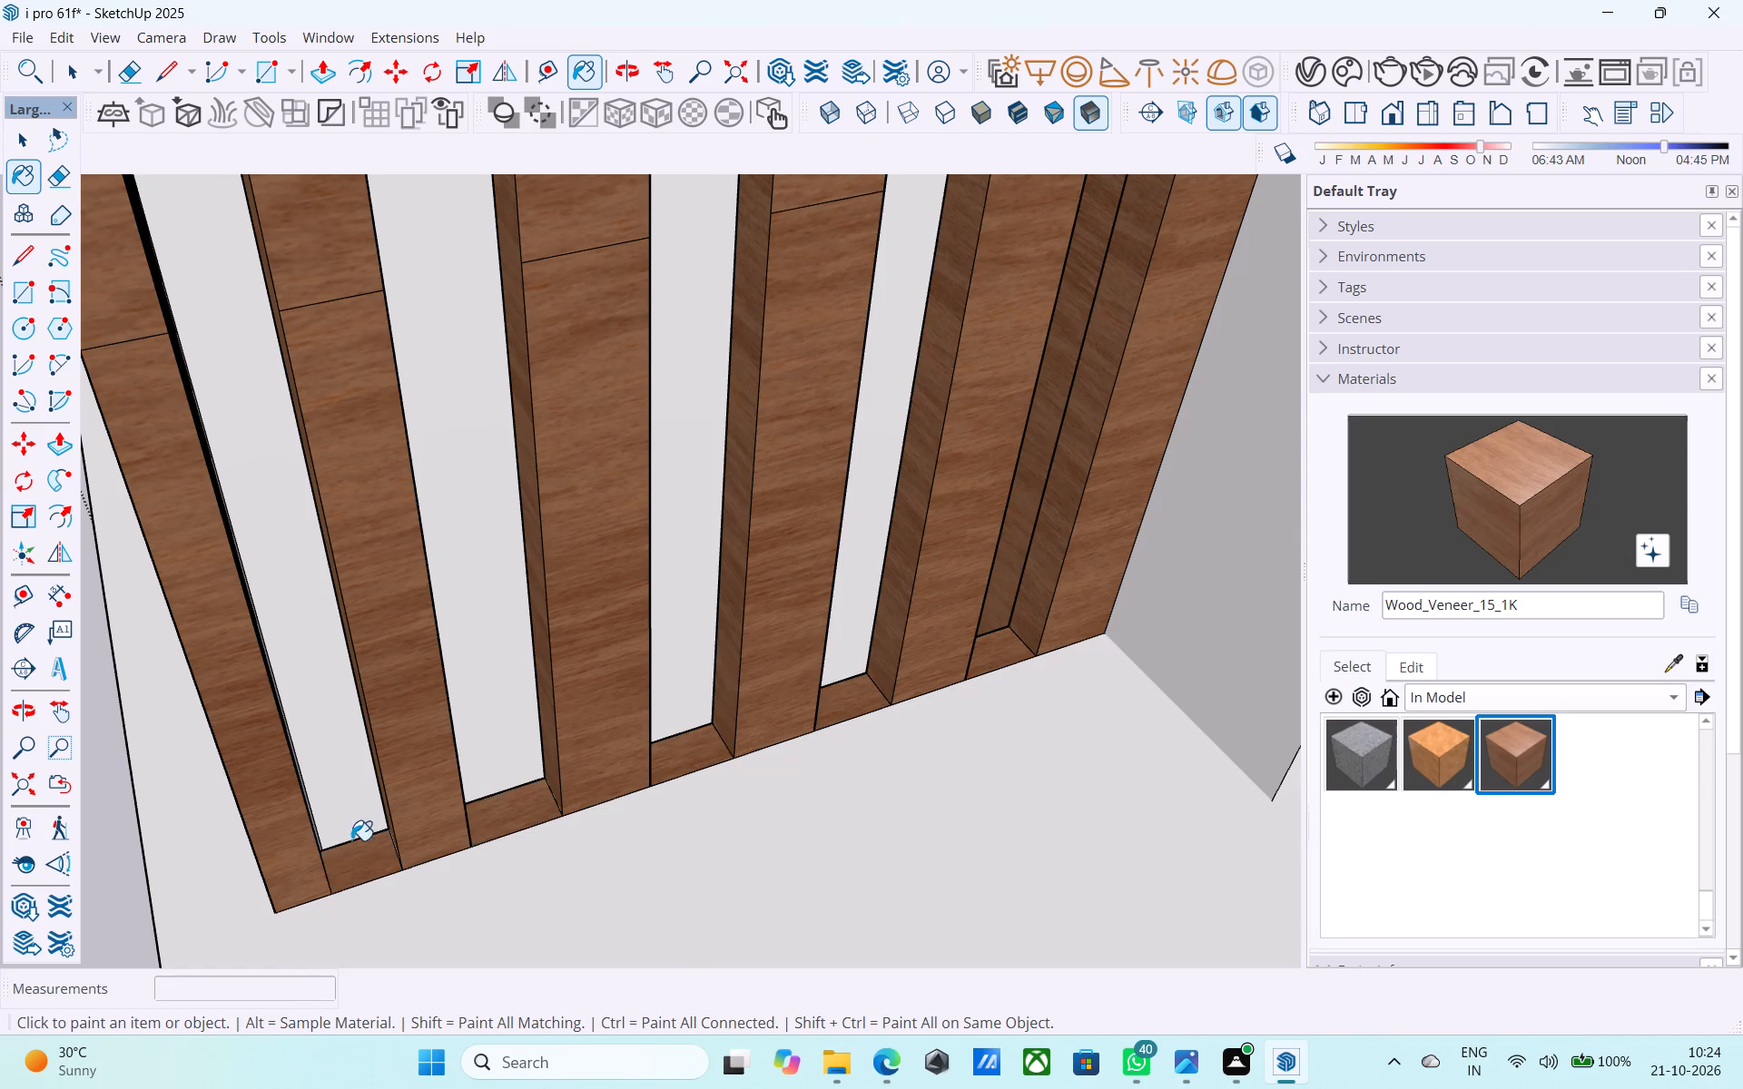
Paint the bottom faces of the first openings on the long side, starting at the corner, with Wood_Veneer_15_1K.
middle_click_drag(355, 836, 595, 770)
left_click(619, 759)
middle_click_drag(619, 759, 1000, 744)
scroll(761, 745, "up", 3)
left_click(752, 746)
scroll(924, 692, "down", 5)
scroll(717, 754, "up", 4)
left_click(651, 731)
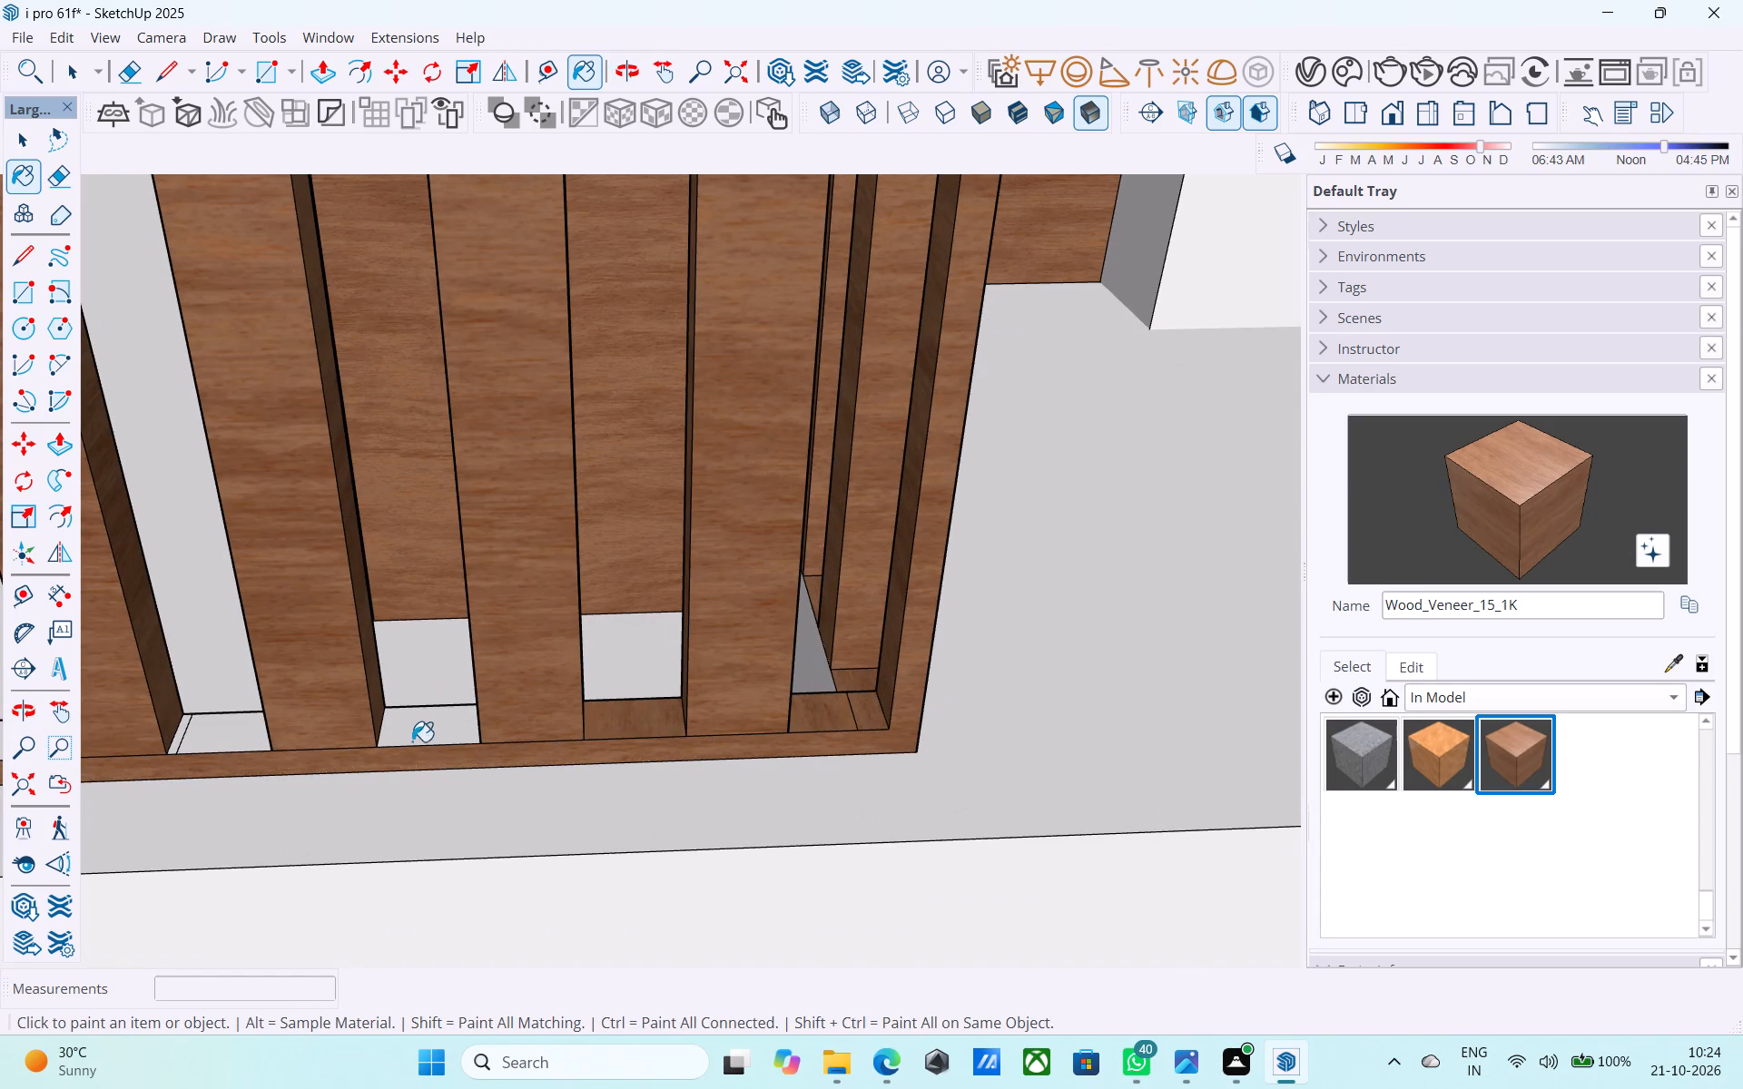
left_click(412, 726)
left_click(230, 733)
Paint the next opening bottom and the leftover narrow strip in the adjacent split bottom with Wood_Veneer_15_1K.
scroll(833, 639, "down", 6)
scroll(374, 745, "up", 4)
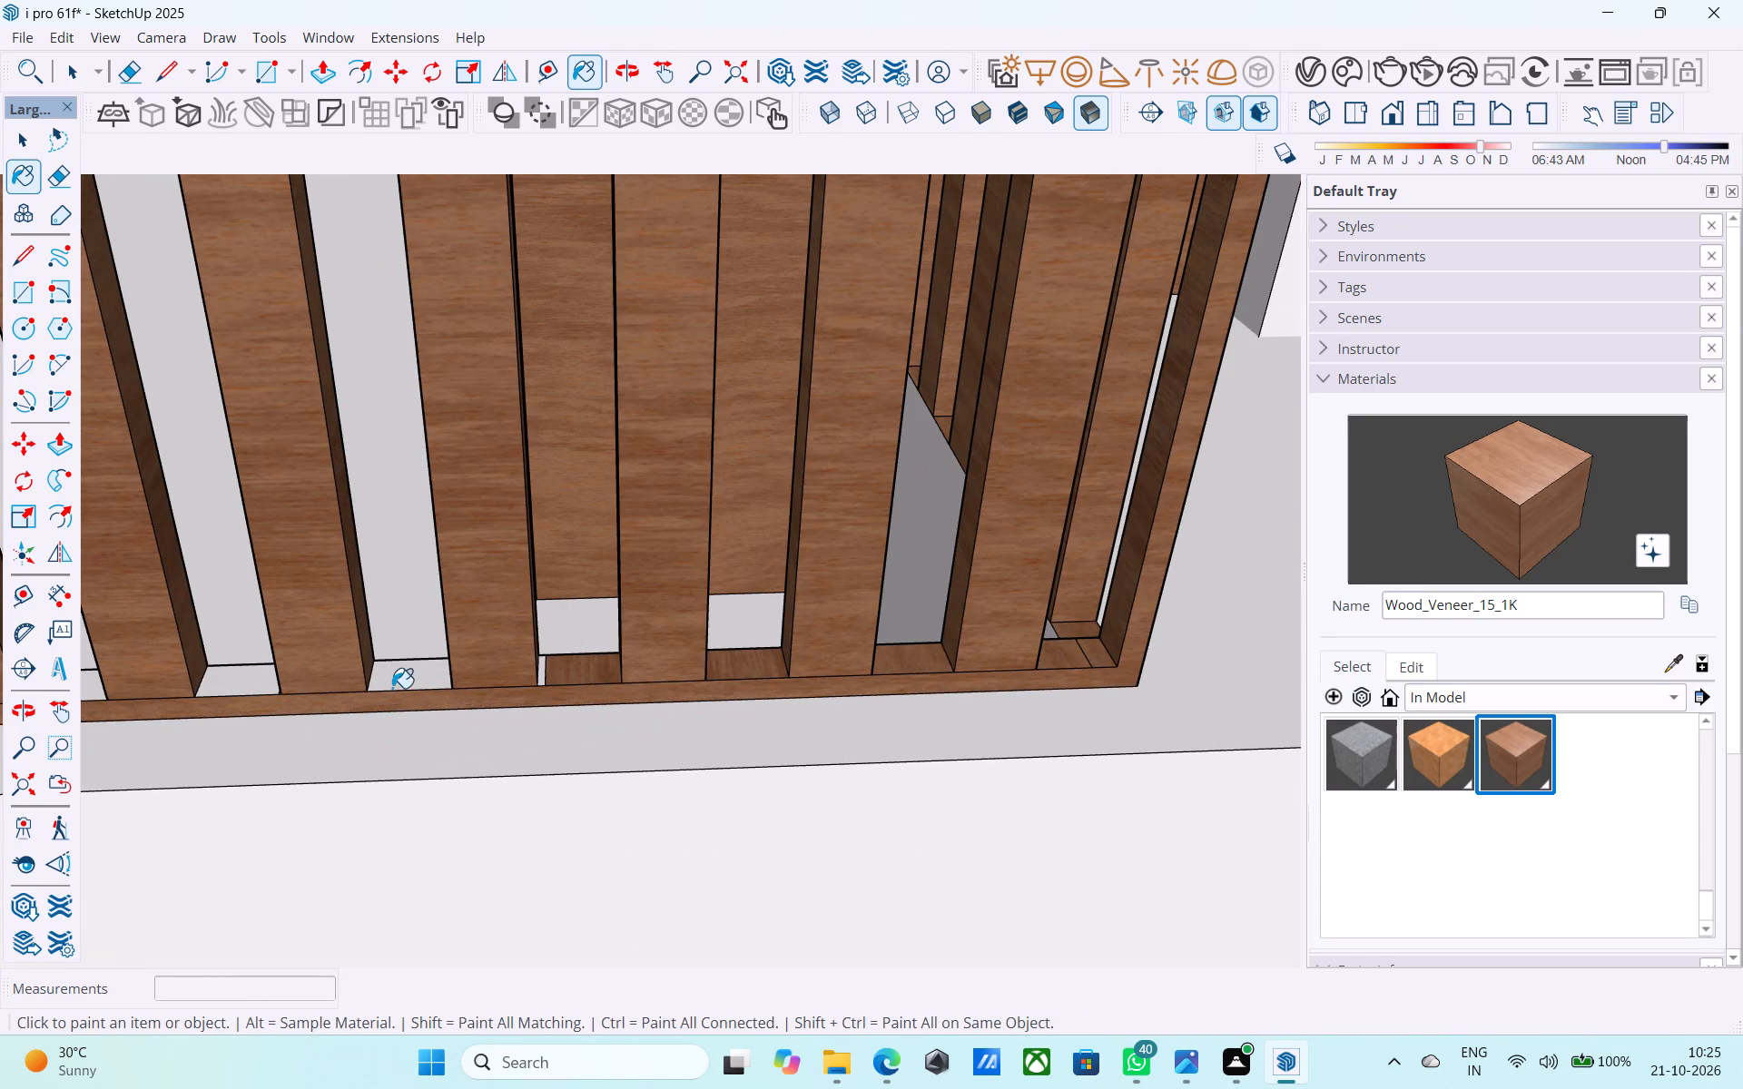
left_click(392, 686)
middle_click_drag(475, 679, 415, 717)
scroll(551, 720, "up", 7)
left_click(535, 647)
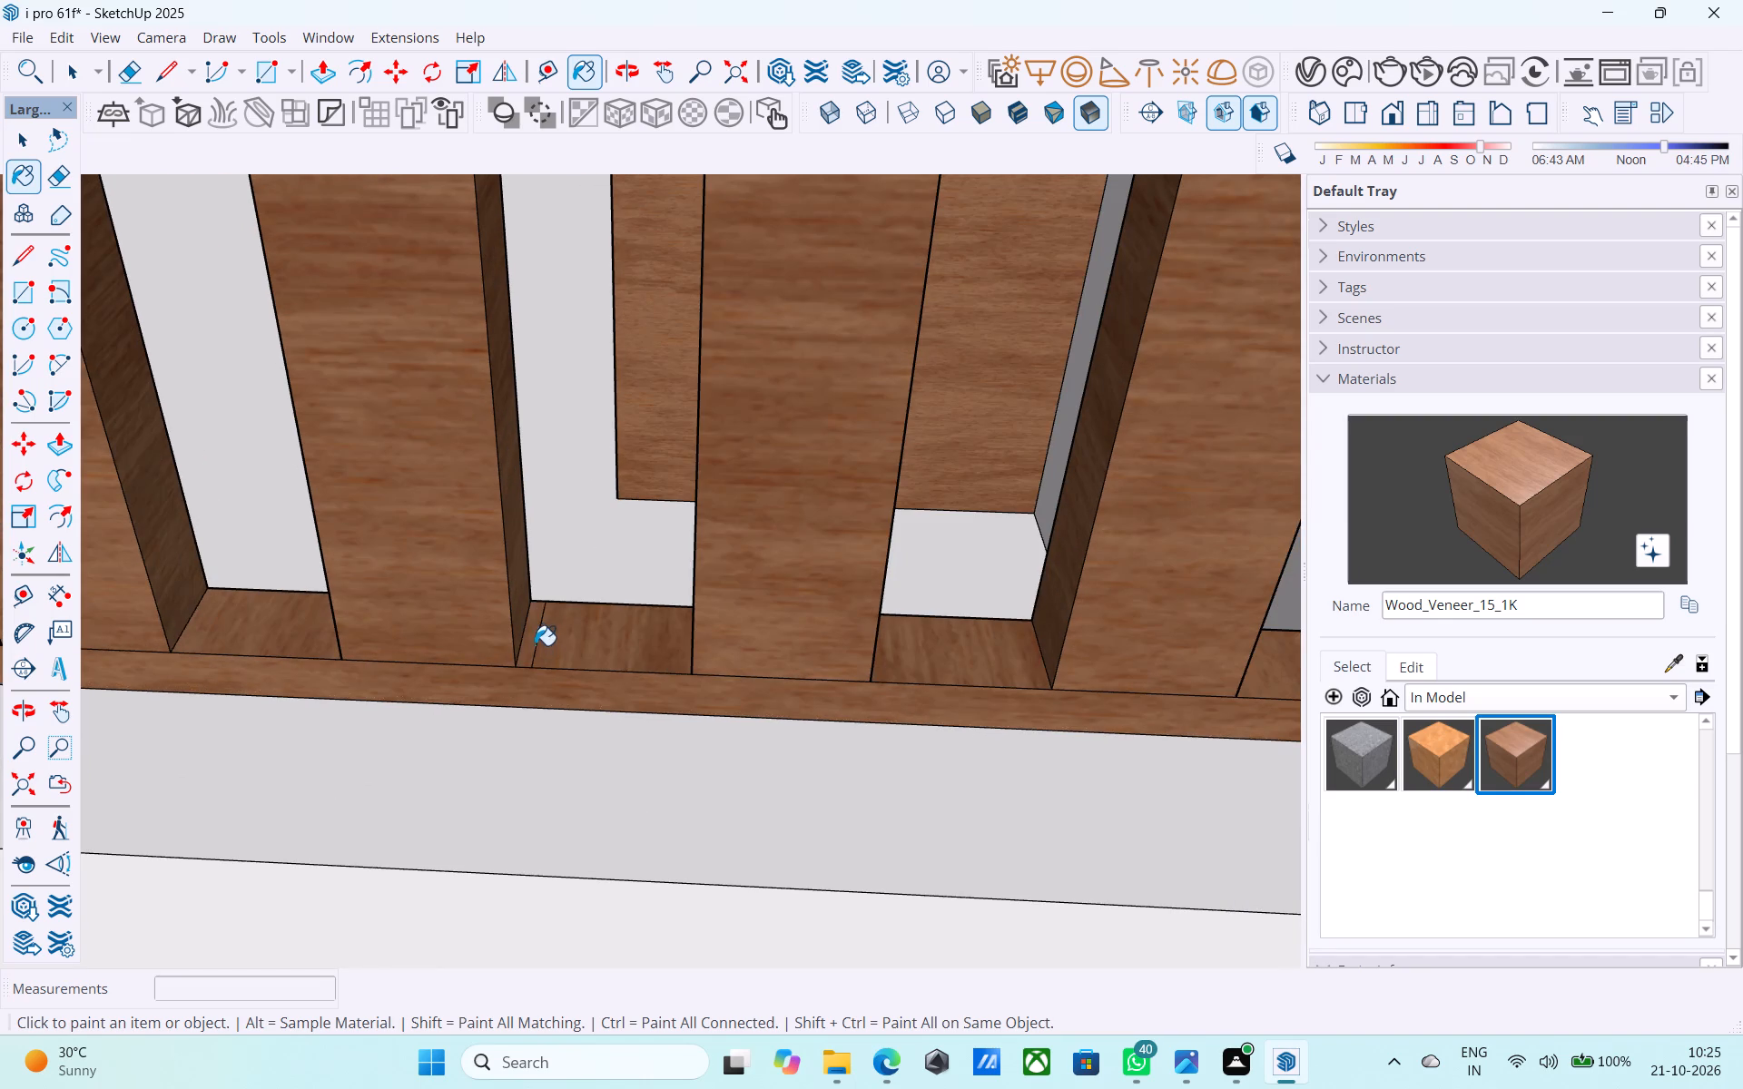
Paint the next seven opening bottoms along the long side, moving away from the corner, with Wood_Veneer_15_1K.
scroll(708, 636, "down", 13)
scroll(516, 665, "down", 6)
scroll(262, 641, "up", 5)
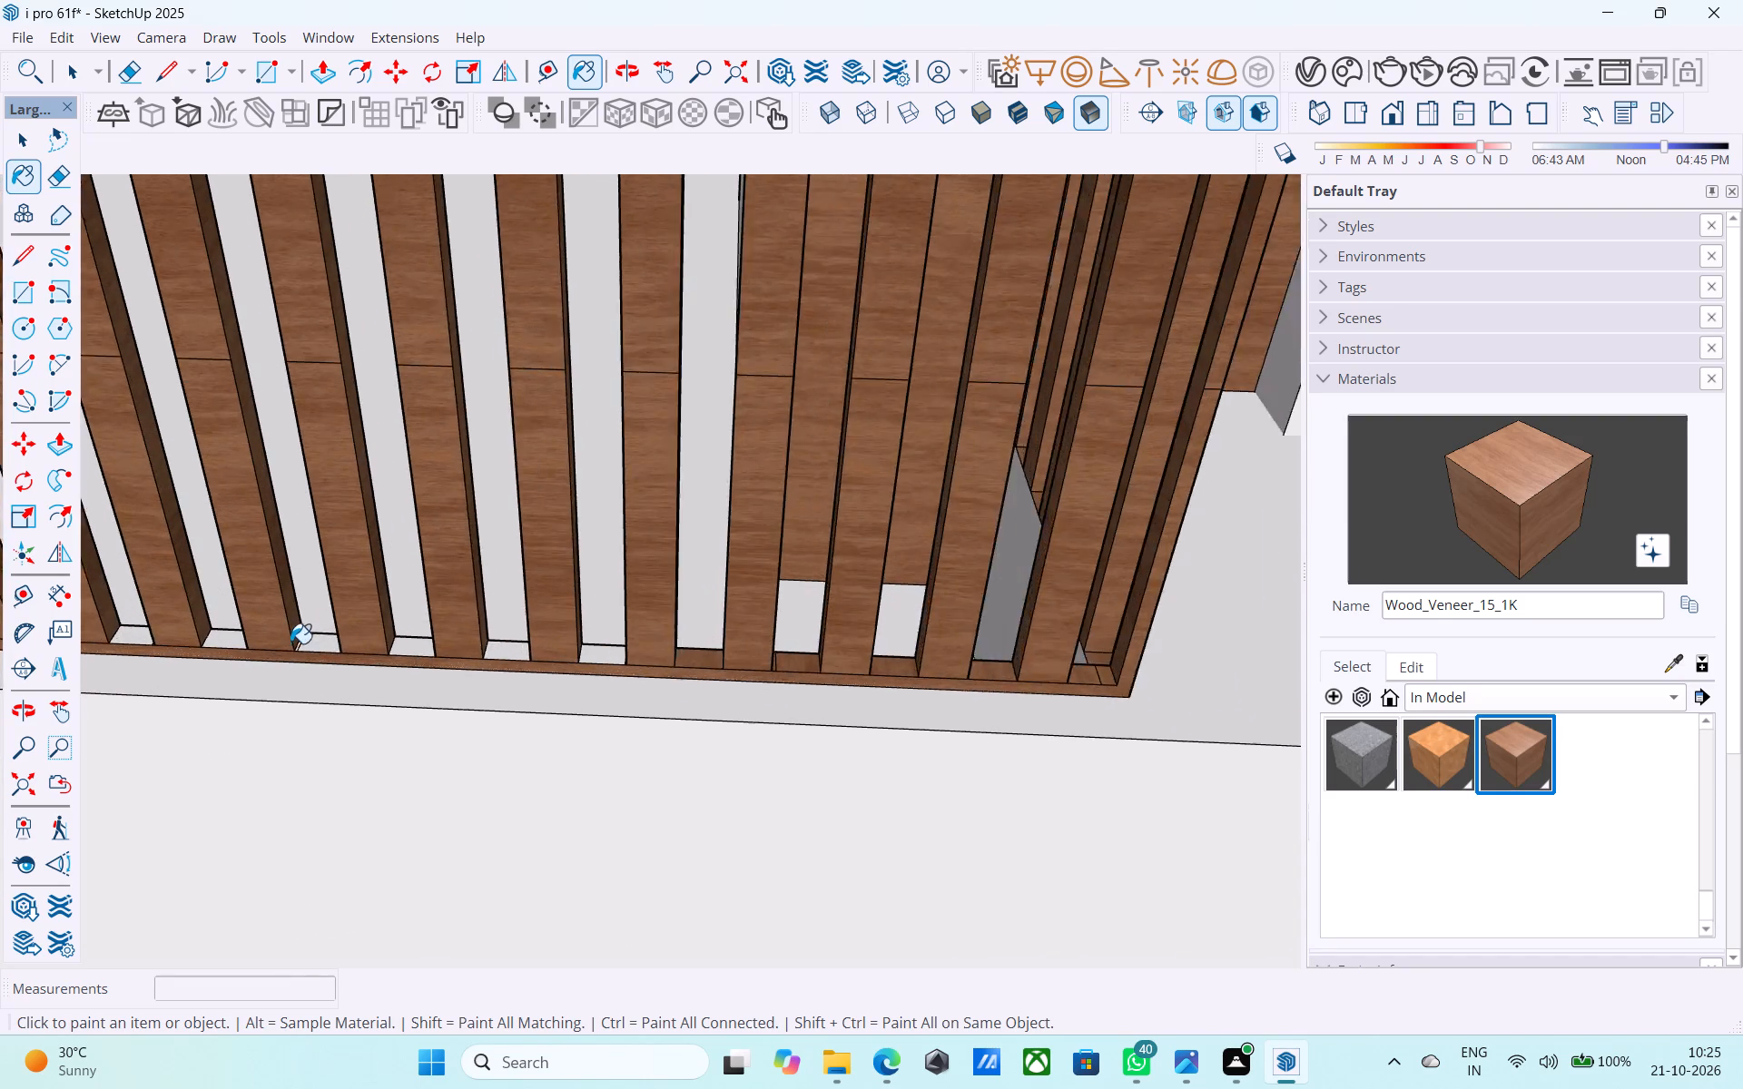
scroll(290, 643, "up", 2)
left_click(313, 643)
scroll(427, 671, "up", 4)
left_click(455, 645)
left_click(702, 654)
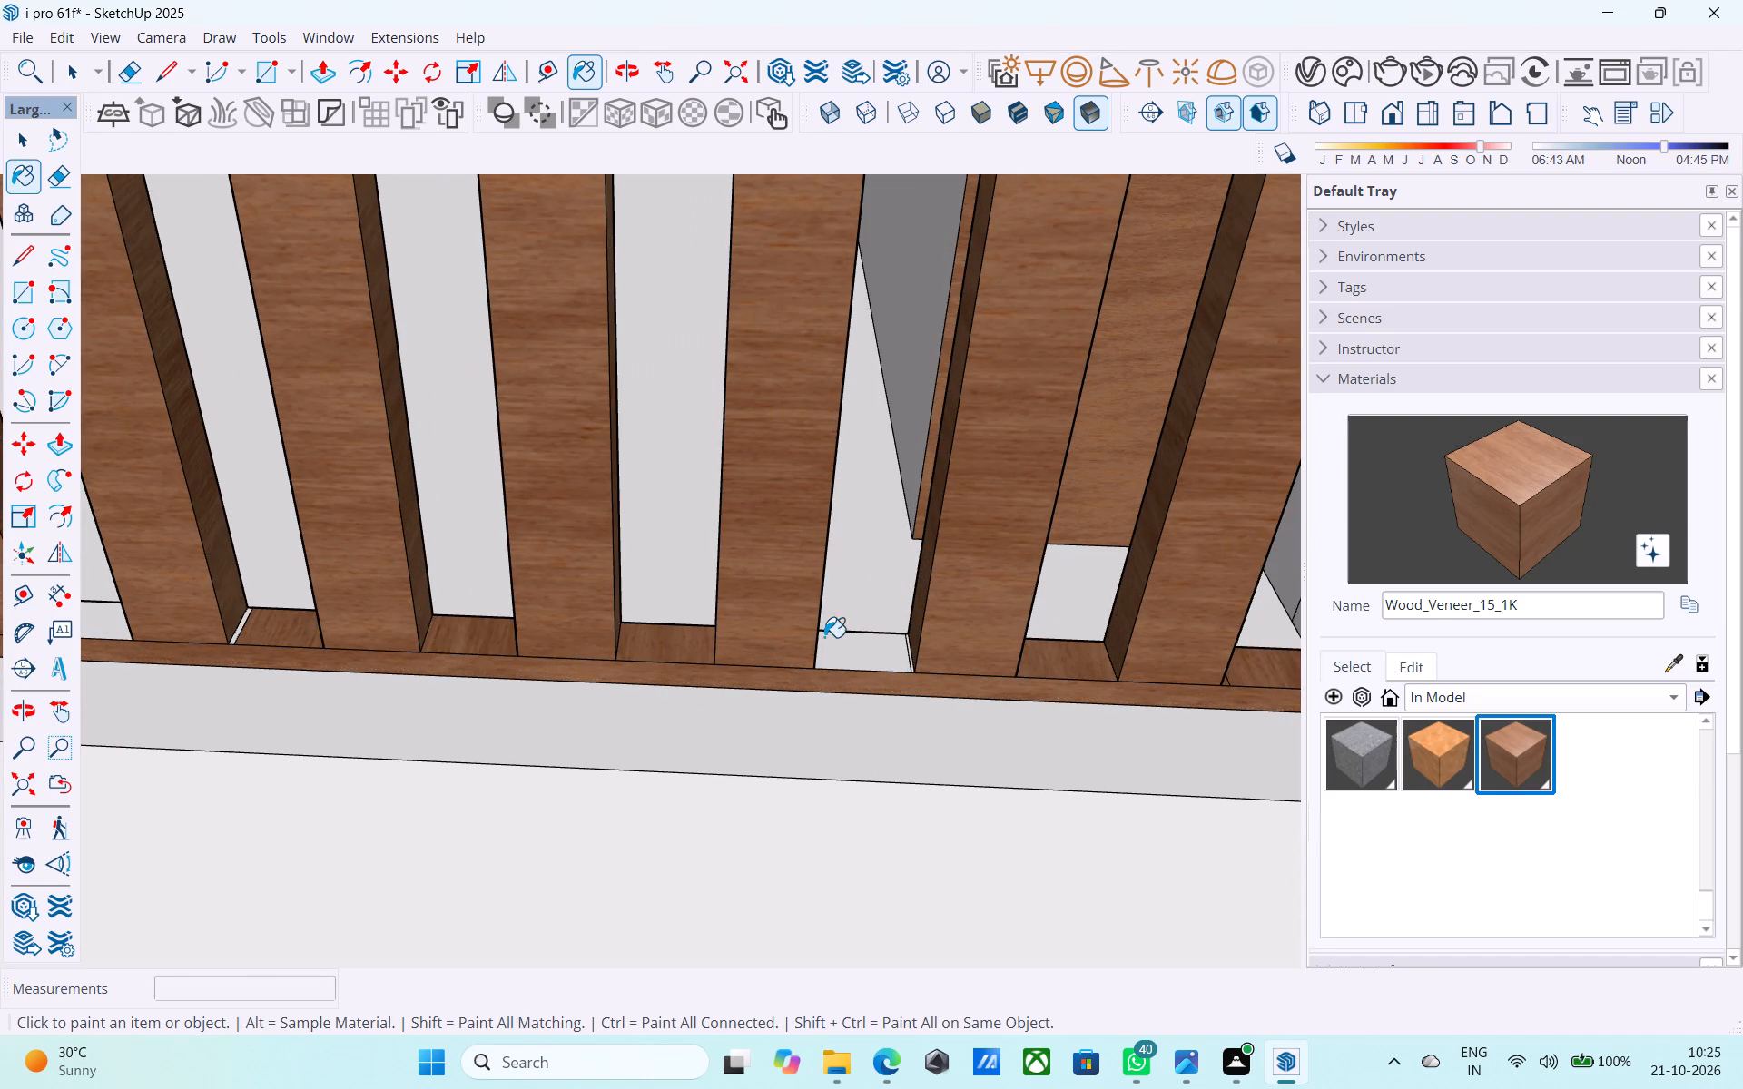
left_click(824, 637)
scroll(1014, 642, "down", 6)
left_click(470, 631)
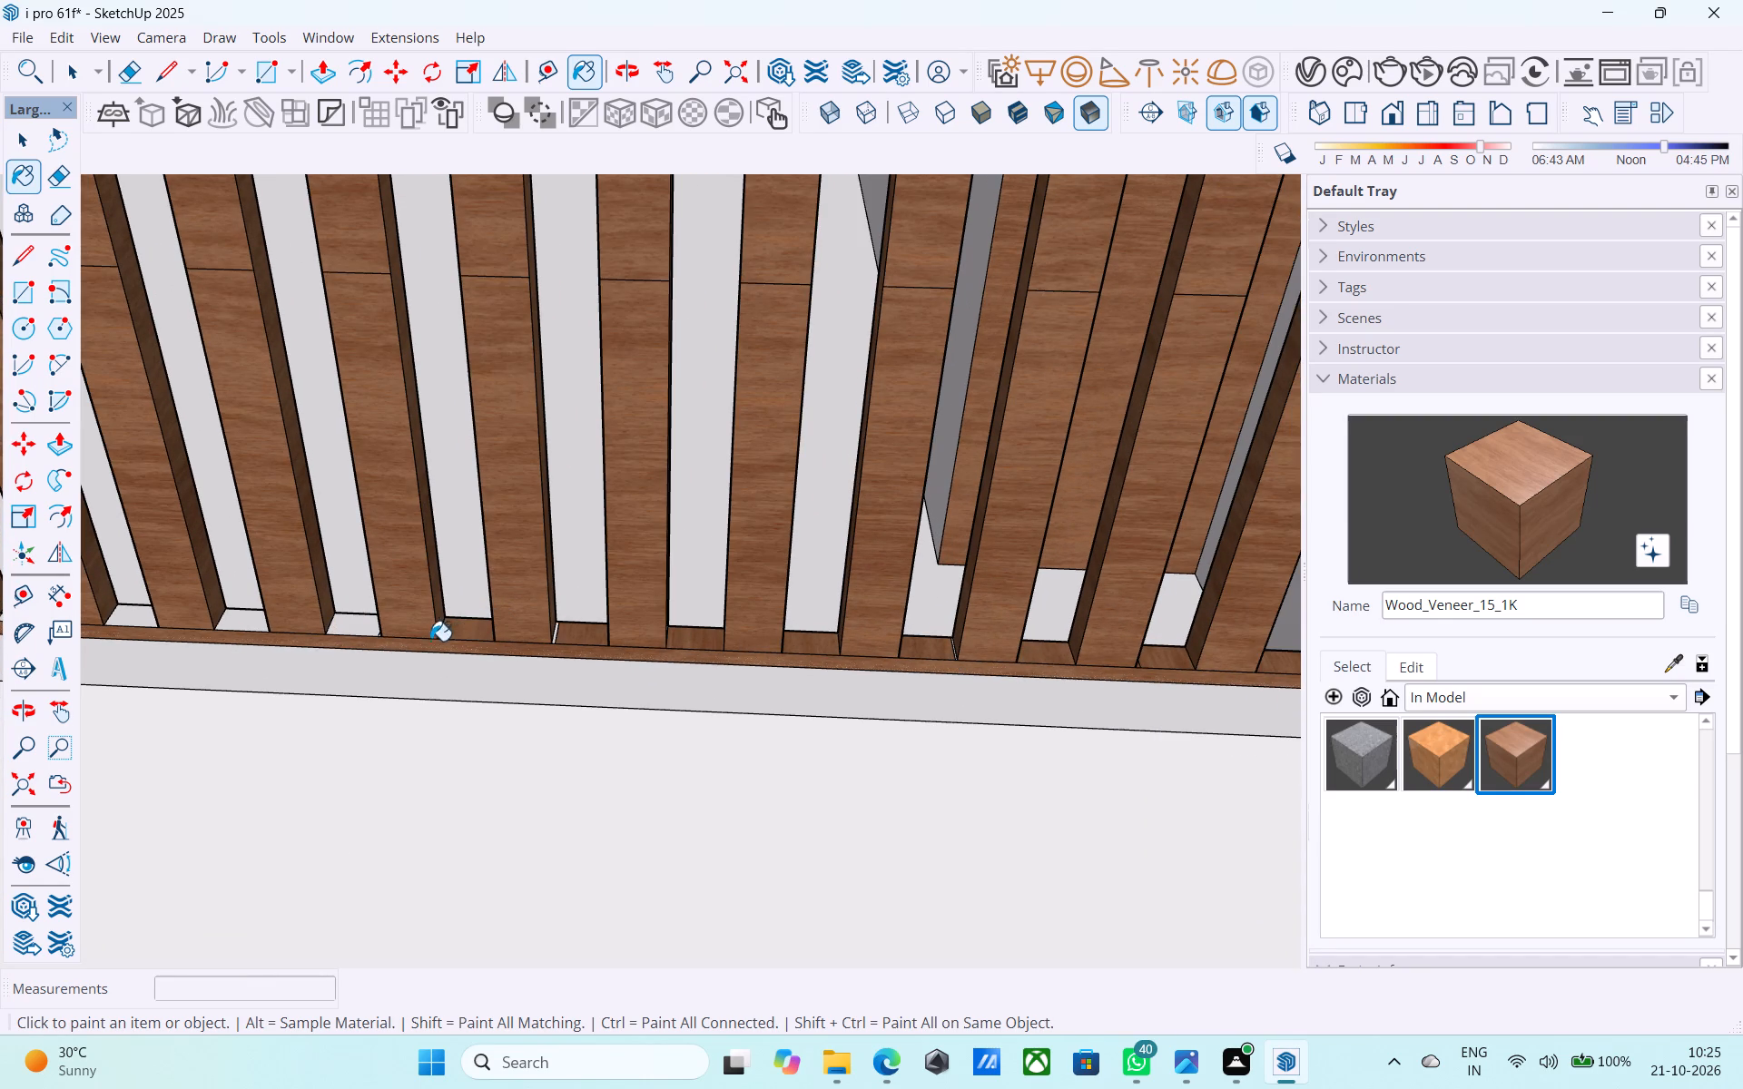
left_click(362, 626)
left_click(241, 612)
Paint the following two opening bottoms along the long side with Wood_Veneer_15_1K.
scroll(1008, 544, "down", 5)
scroll(1134, 552, "down", 4)
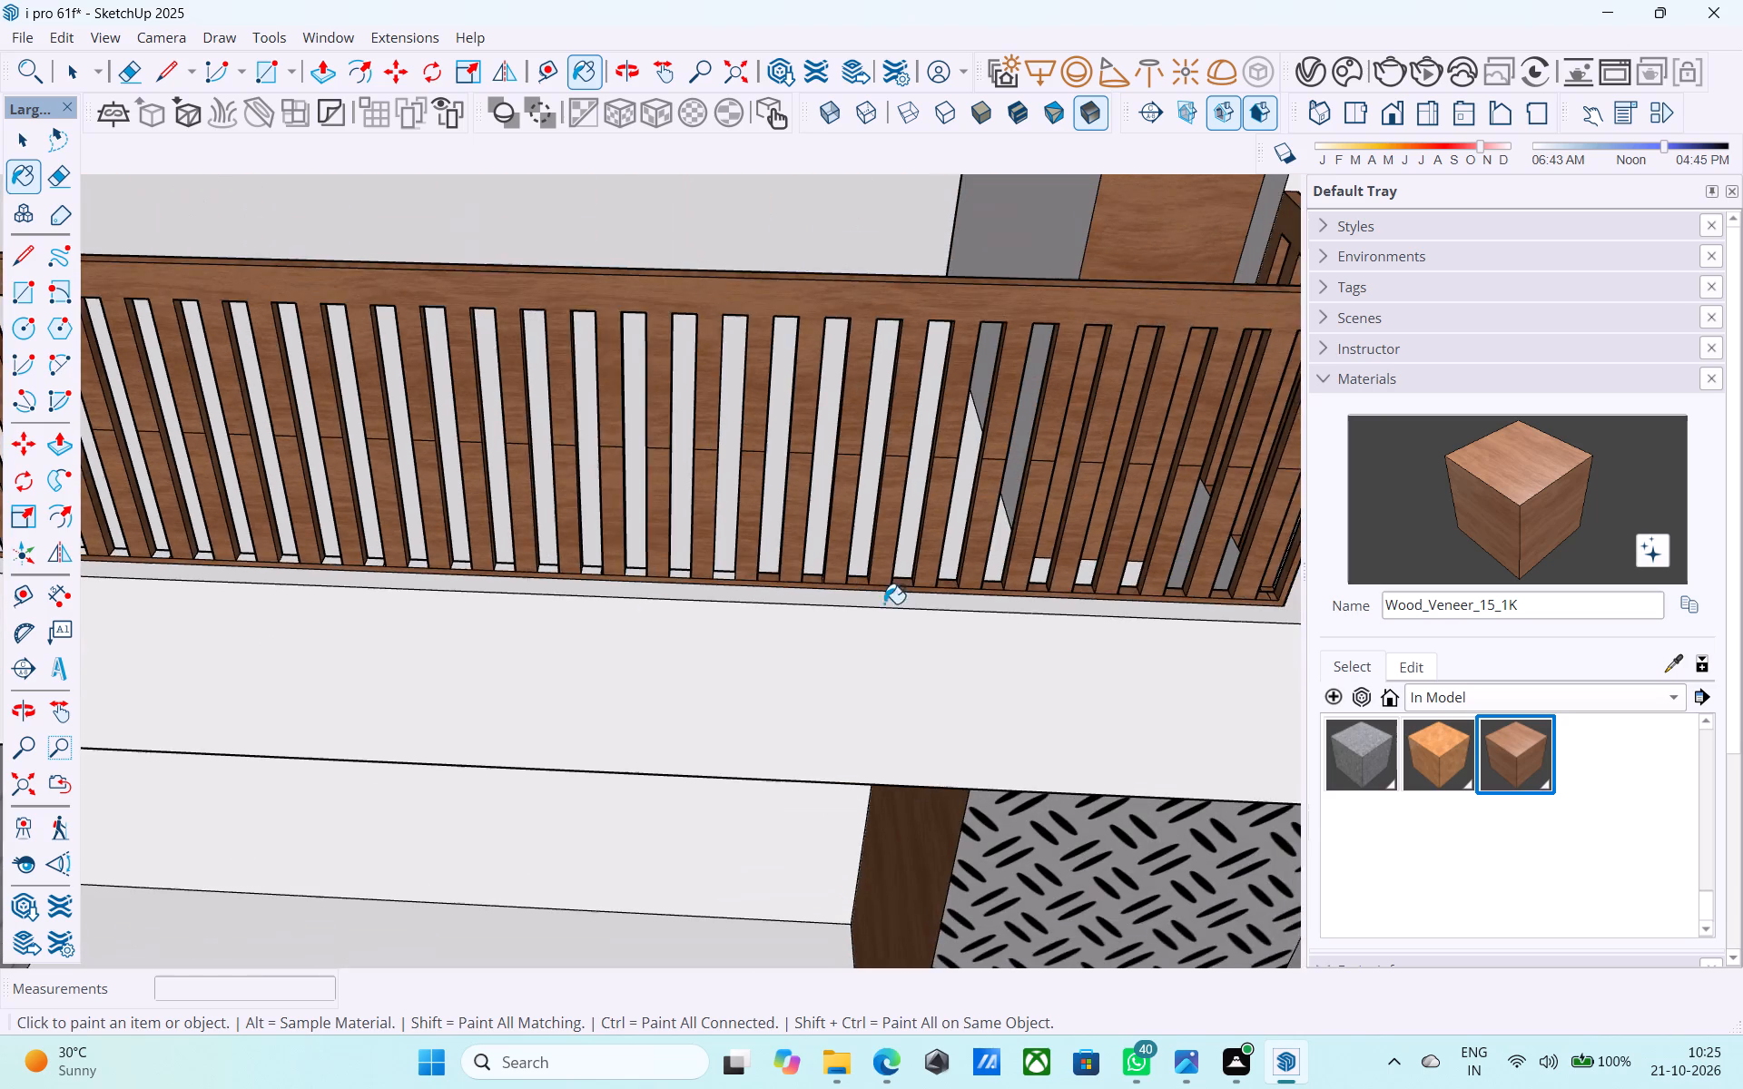
scroll(412, 613, "down", 4)
scroll(369, 600, "up", 15)
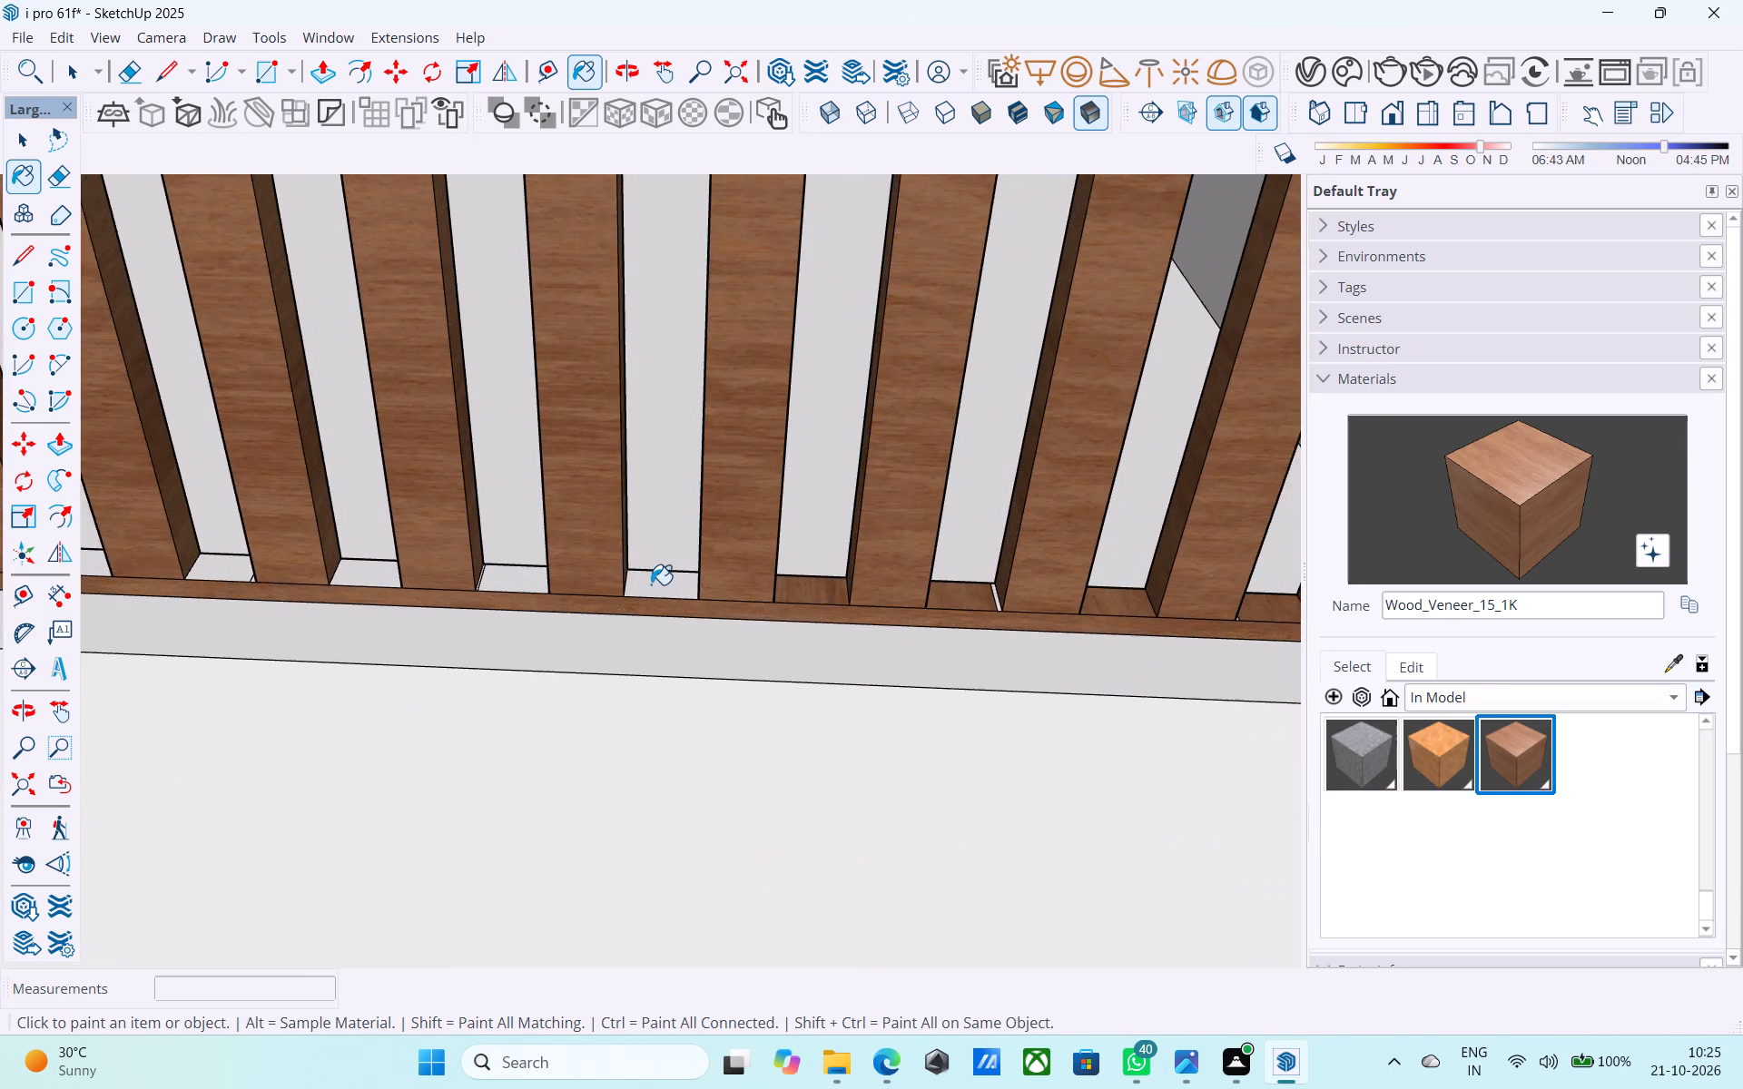
scroll(651, 584, "up", 2)
left_click(633, 593)
left_click(448, 578)
Paint the next two opening bottoms, including the narrow strip of the split one, with Wood_Veneer_15_1K.
scroll(811, 581, "up", 3)
scroll(1009, 561, "down", 7)
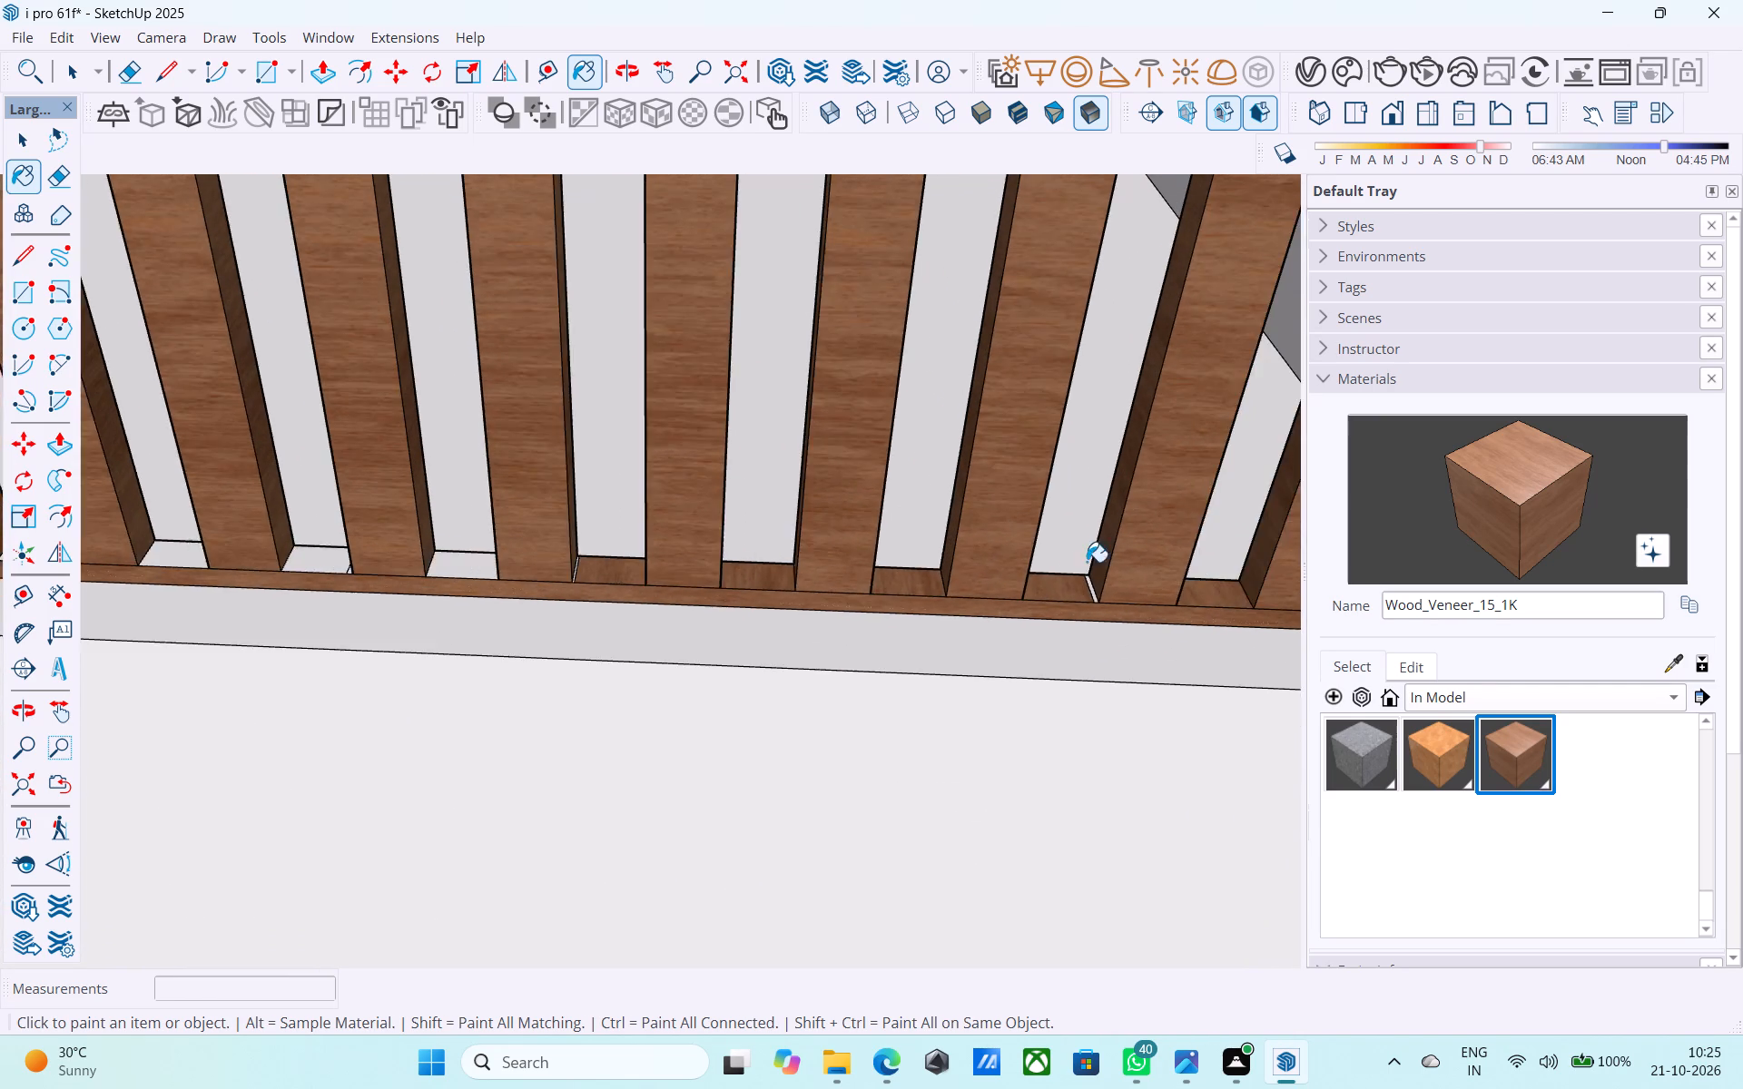
scroll(1087, 562, "down", 4)
scroll(623, 599, "up", 9)
left_click(763, 544)
left_click(597, 534)
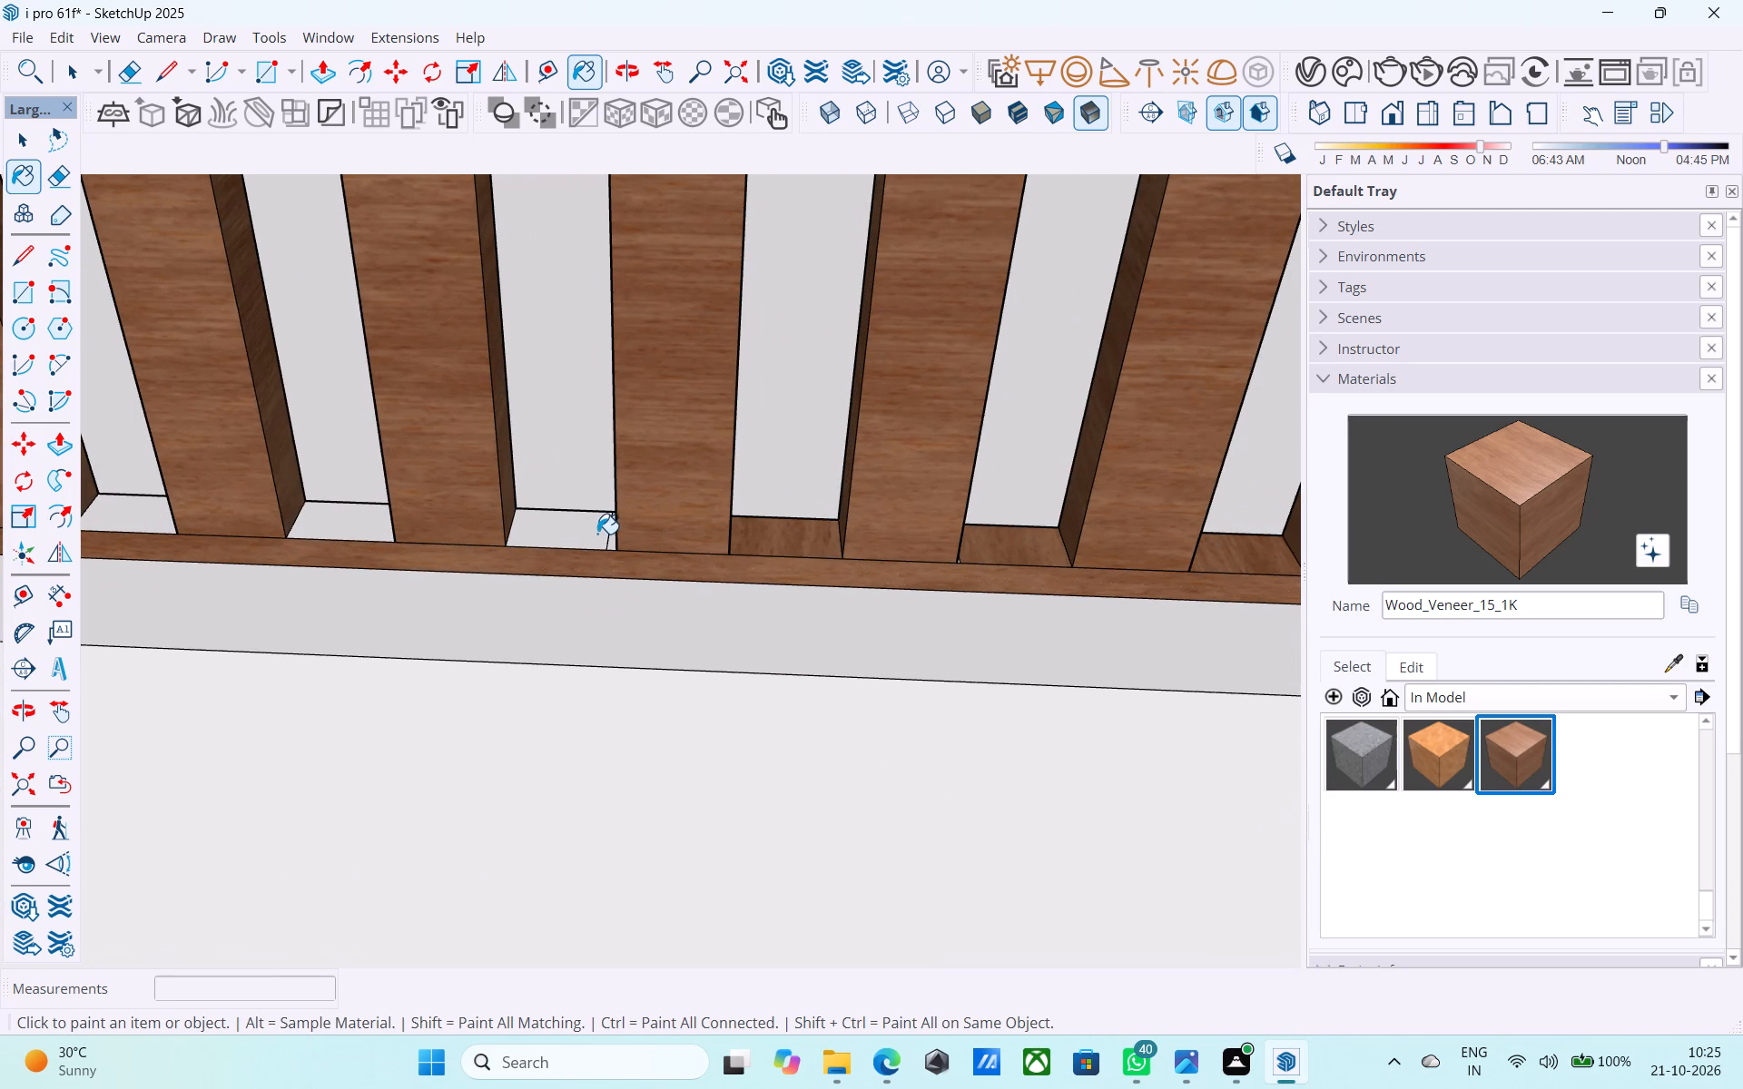
scroll(963, 518, "down", 6)
scroll(828, 561, "up", 11)
left_click(736, 507)
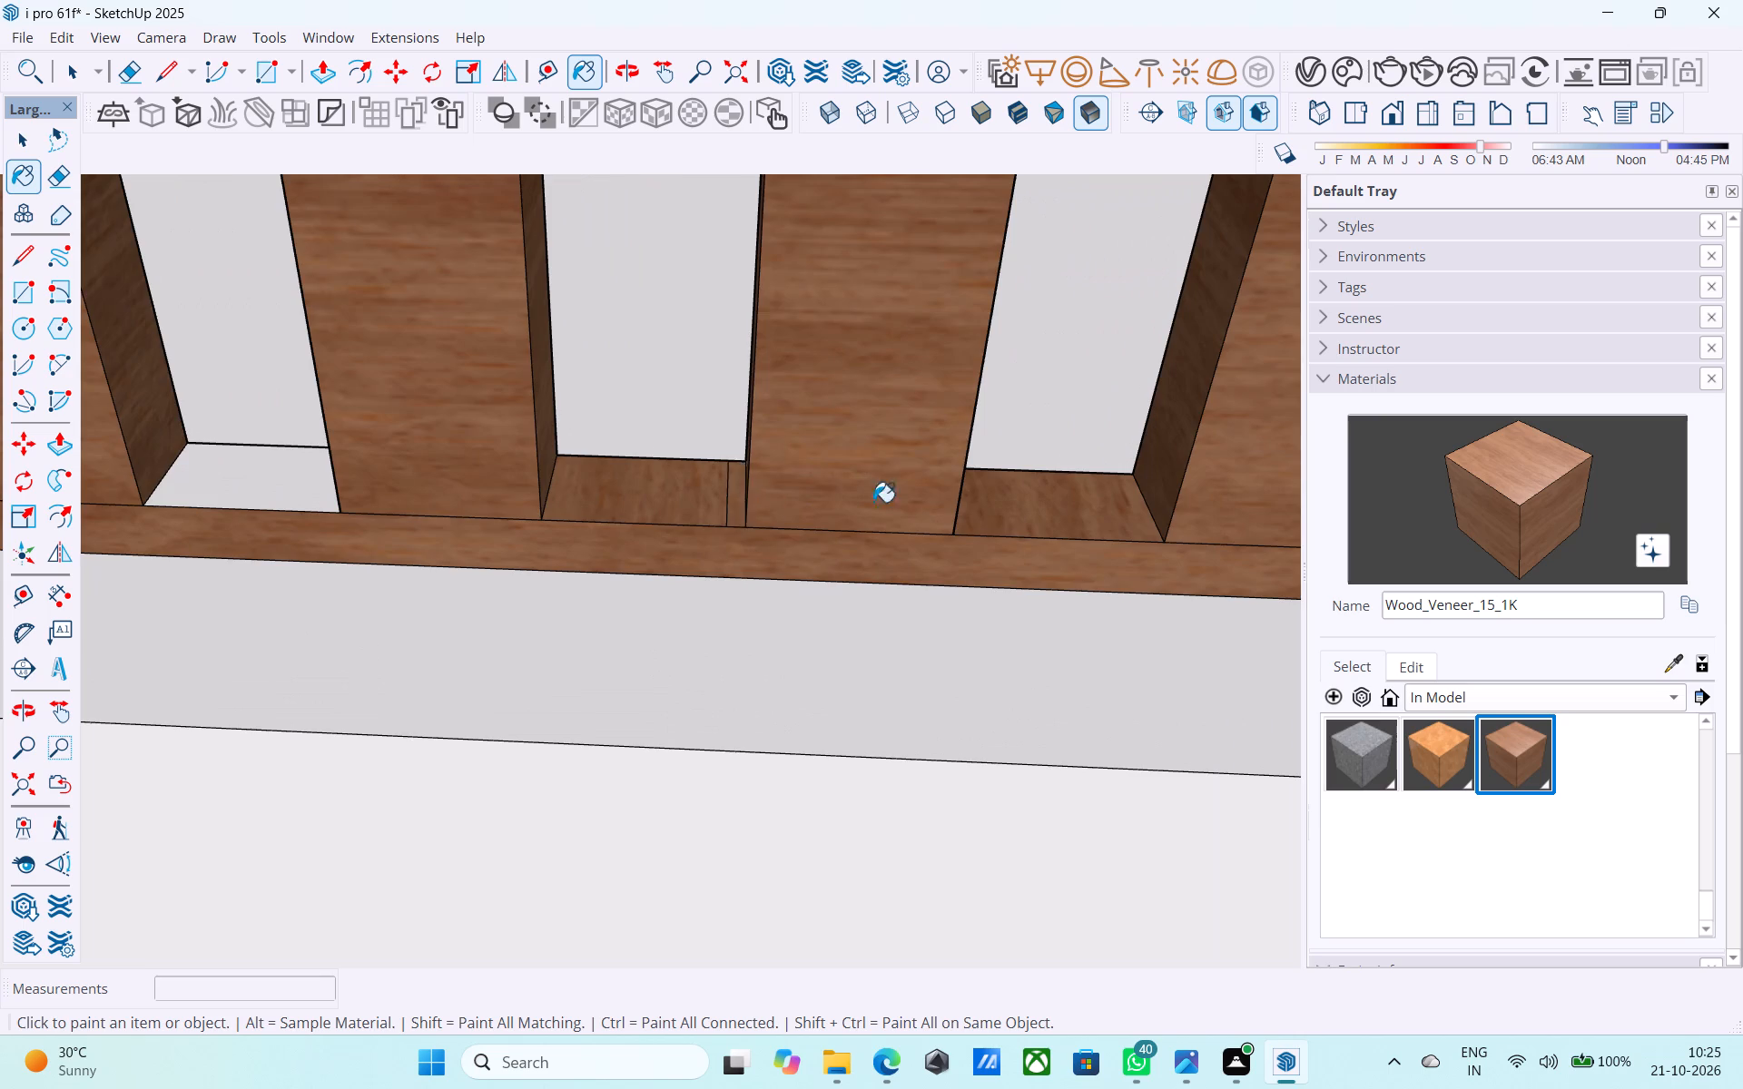
Paint the next four opening bottoms and both parts of the split bottom that follows with Wood_Veneer_15_1K.
scroll(1050, 476, "down", 11)
left_click(799, 489)
left_click(626, 487)
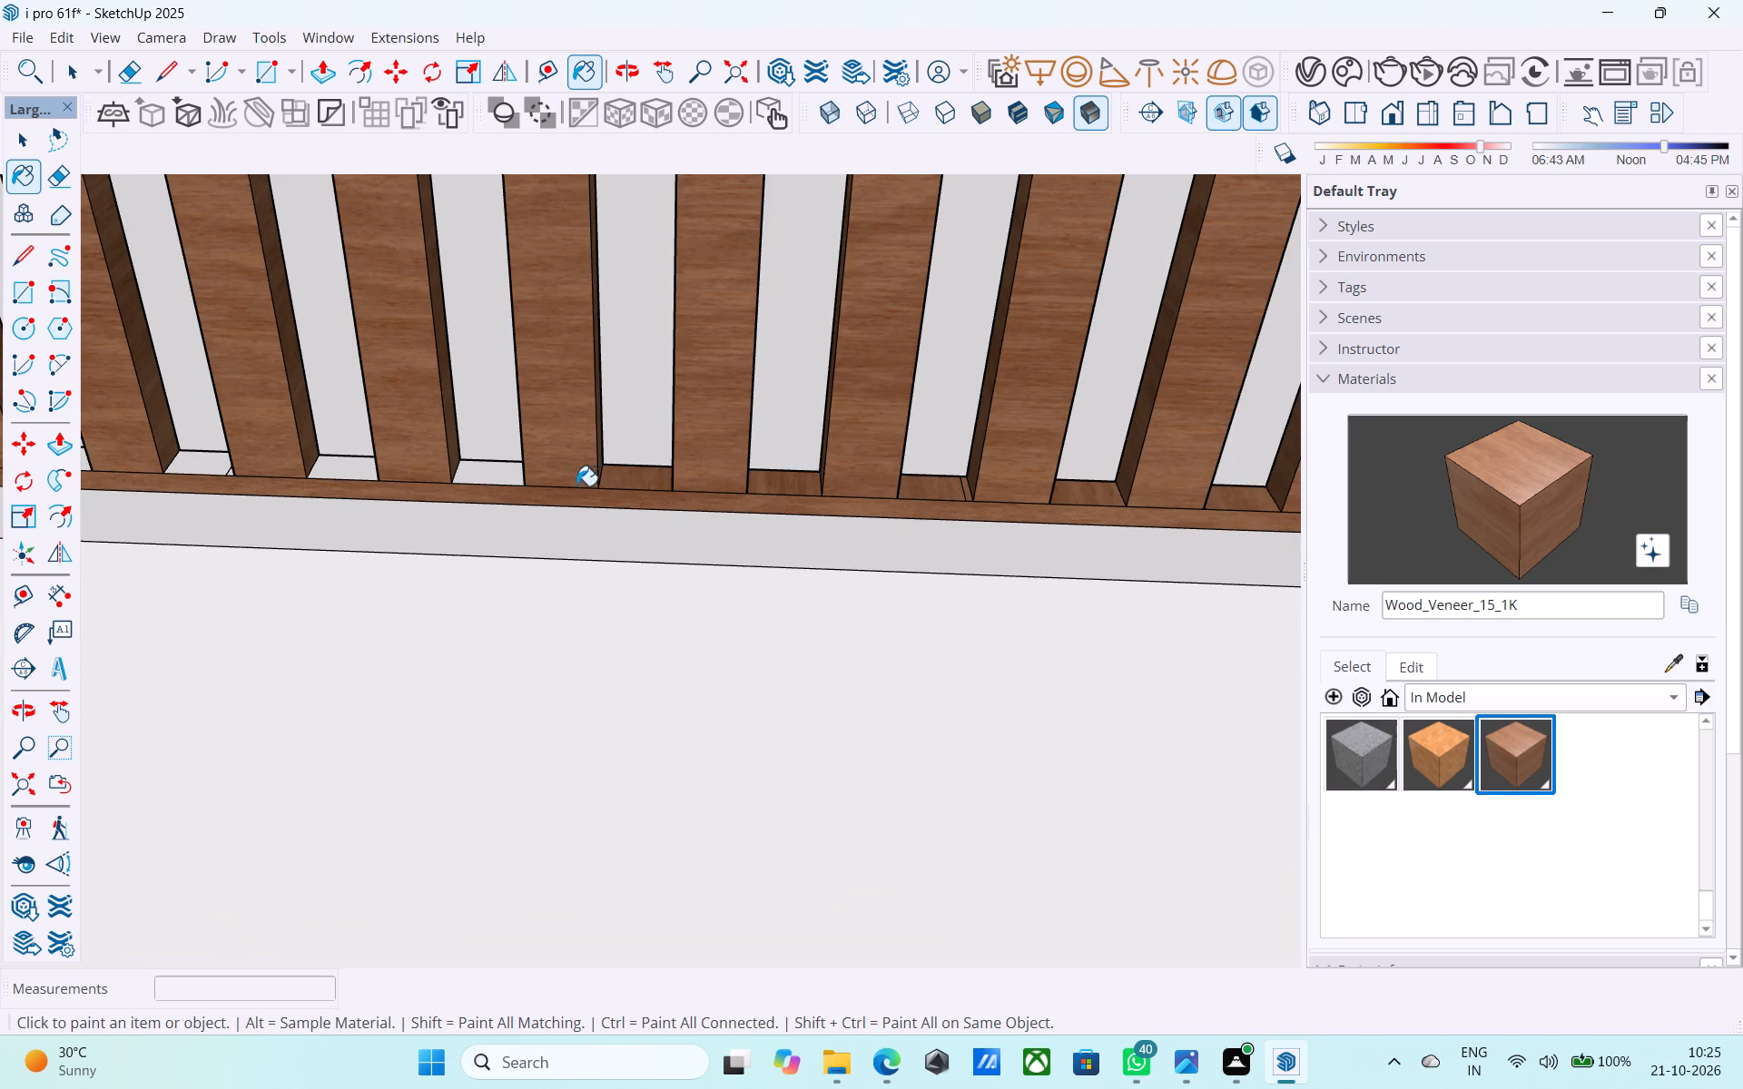
left_click(507, 474)
left_click(345, 466)
scroll(886, 433, "down", 5)
scroll(468, 463, "up", 18)
middle_click_drag(441, 451, 559, 446)
left_click(526, 444)
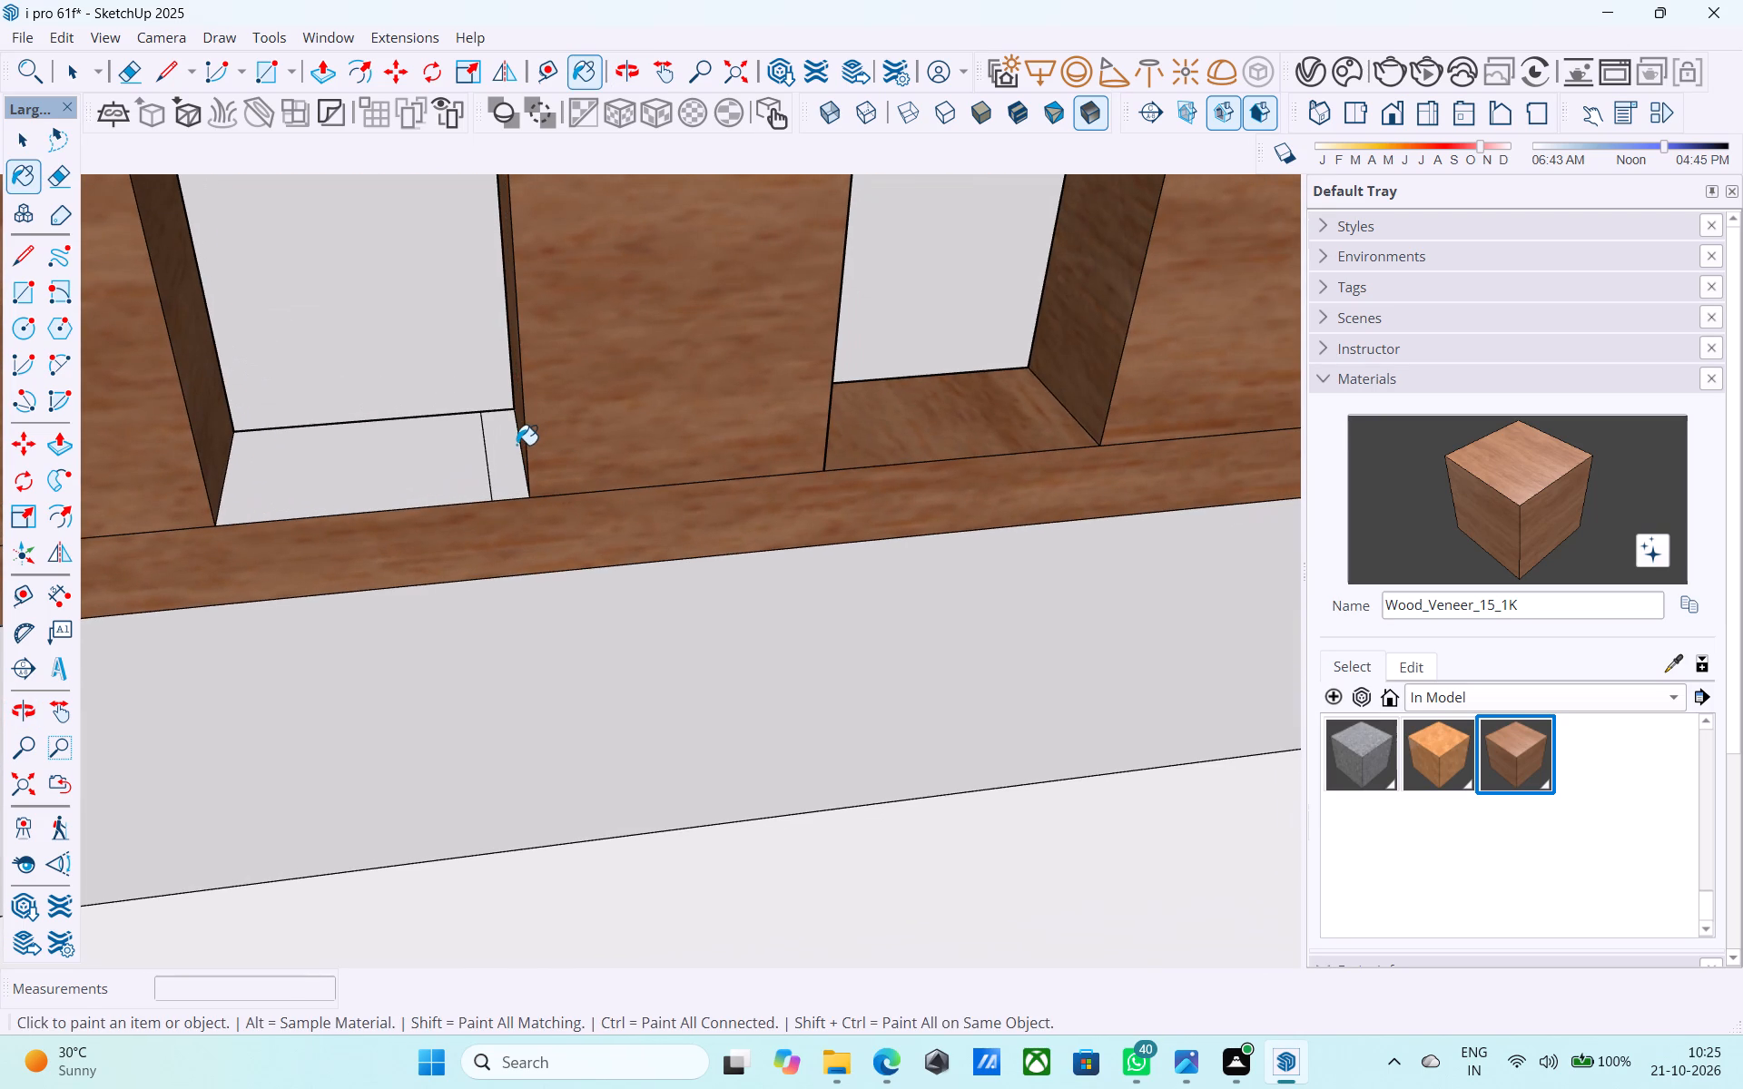
left_click(517, 445)
left_click(428, 475)
Paint the four undivided opening bottoms beyond the painted split one with Wood_Veneer_15_1K.
scroll(852, 388, "down", 11)
middle_click_drag(1044, 414, 849, 581)
scroll(583, 486, "up", 3)
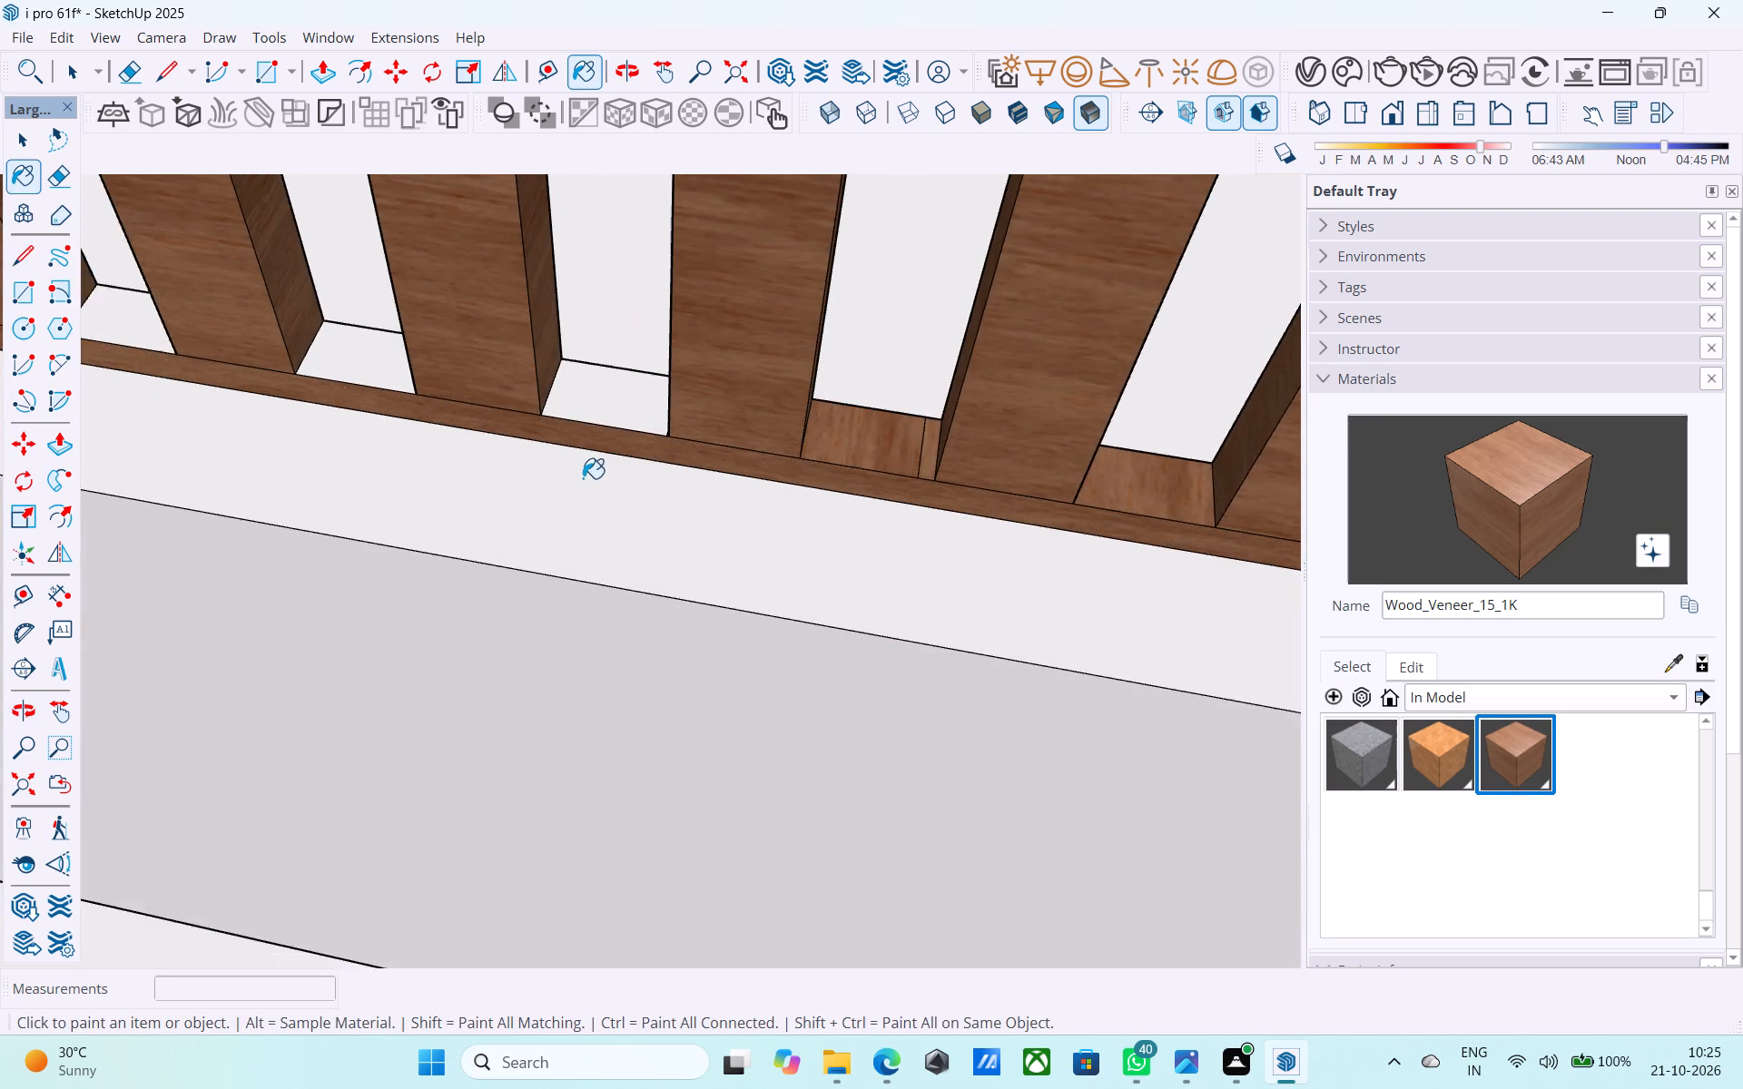
scroll(583, 478, "up", 1)
left_click(606, 399)
scroll(882, 466, "down", 12)
scroll(561, 387, "up", 7)
left_click(606, 426)
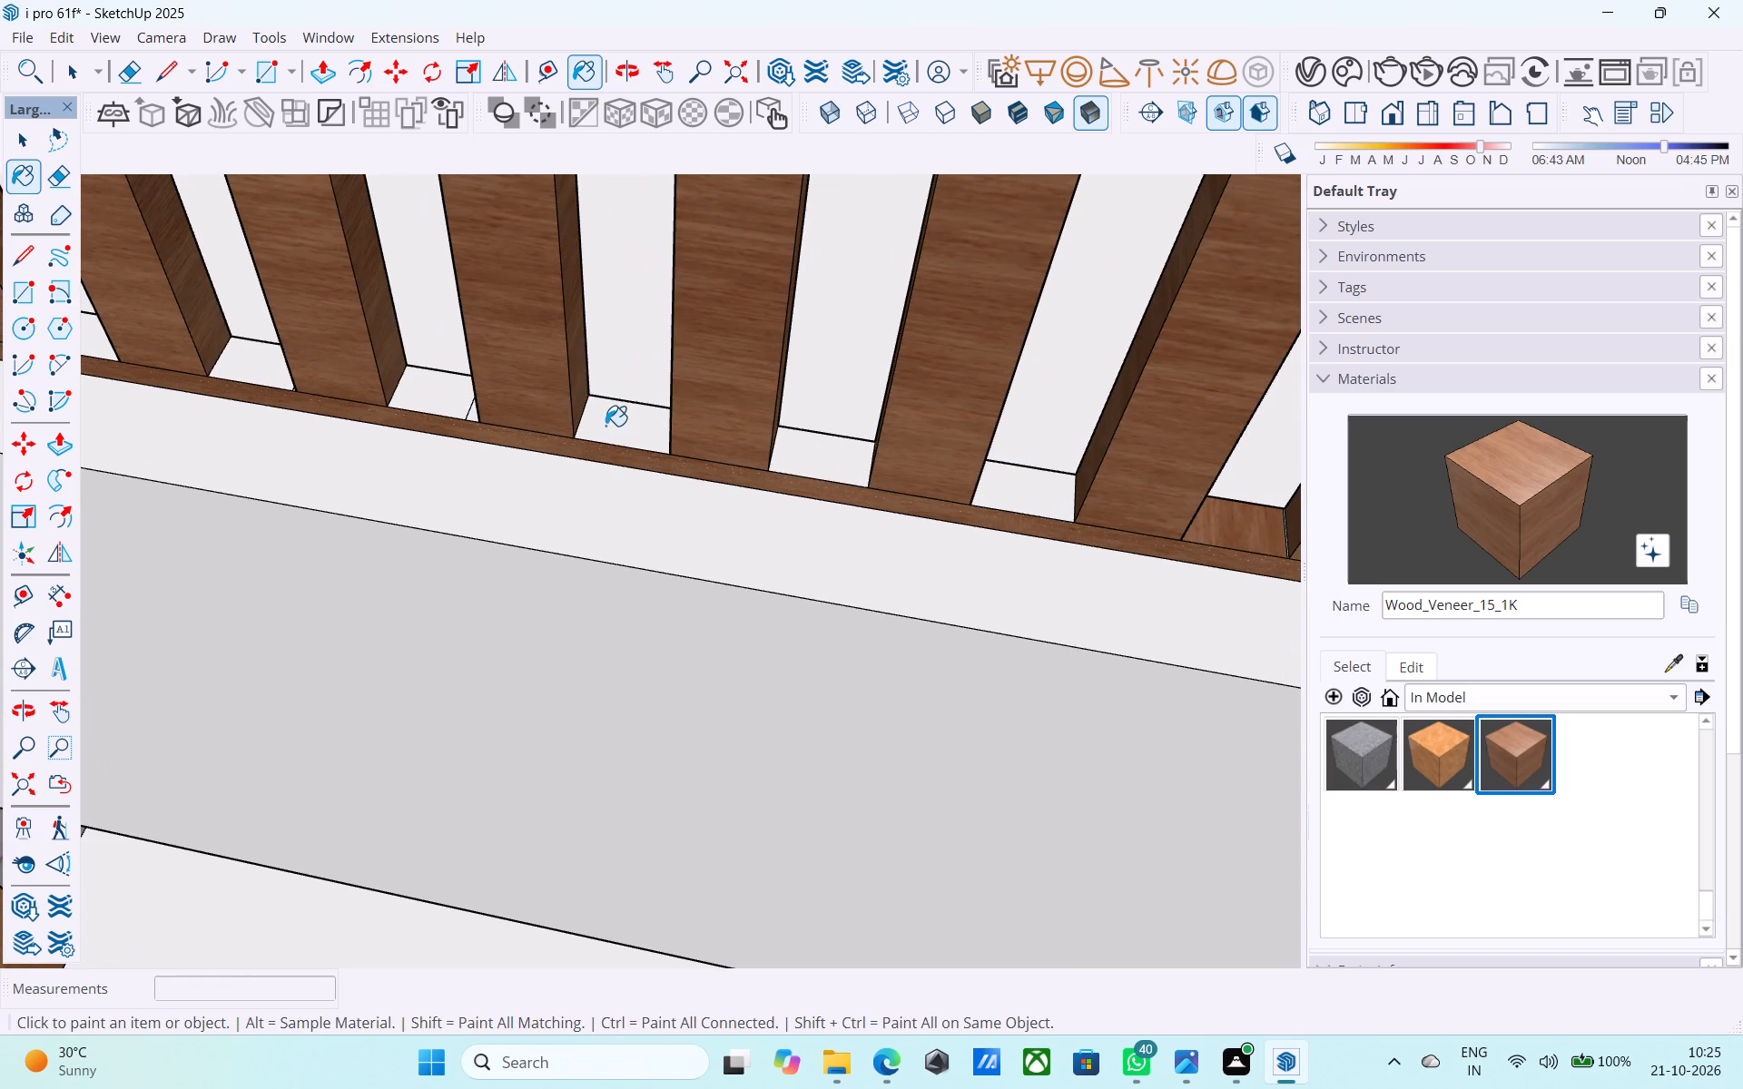
left_click(782, 449)
left_click(1011, 489)
Paint both parts of the next two split opening bottoms with Wood_Veneer_15_1K.
scroll(500, 426, "up", 3)
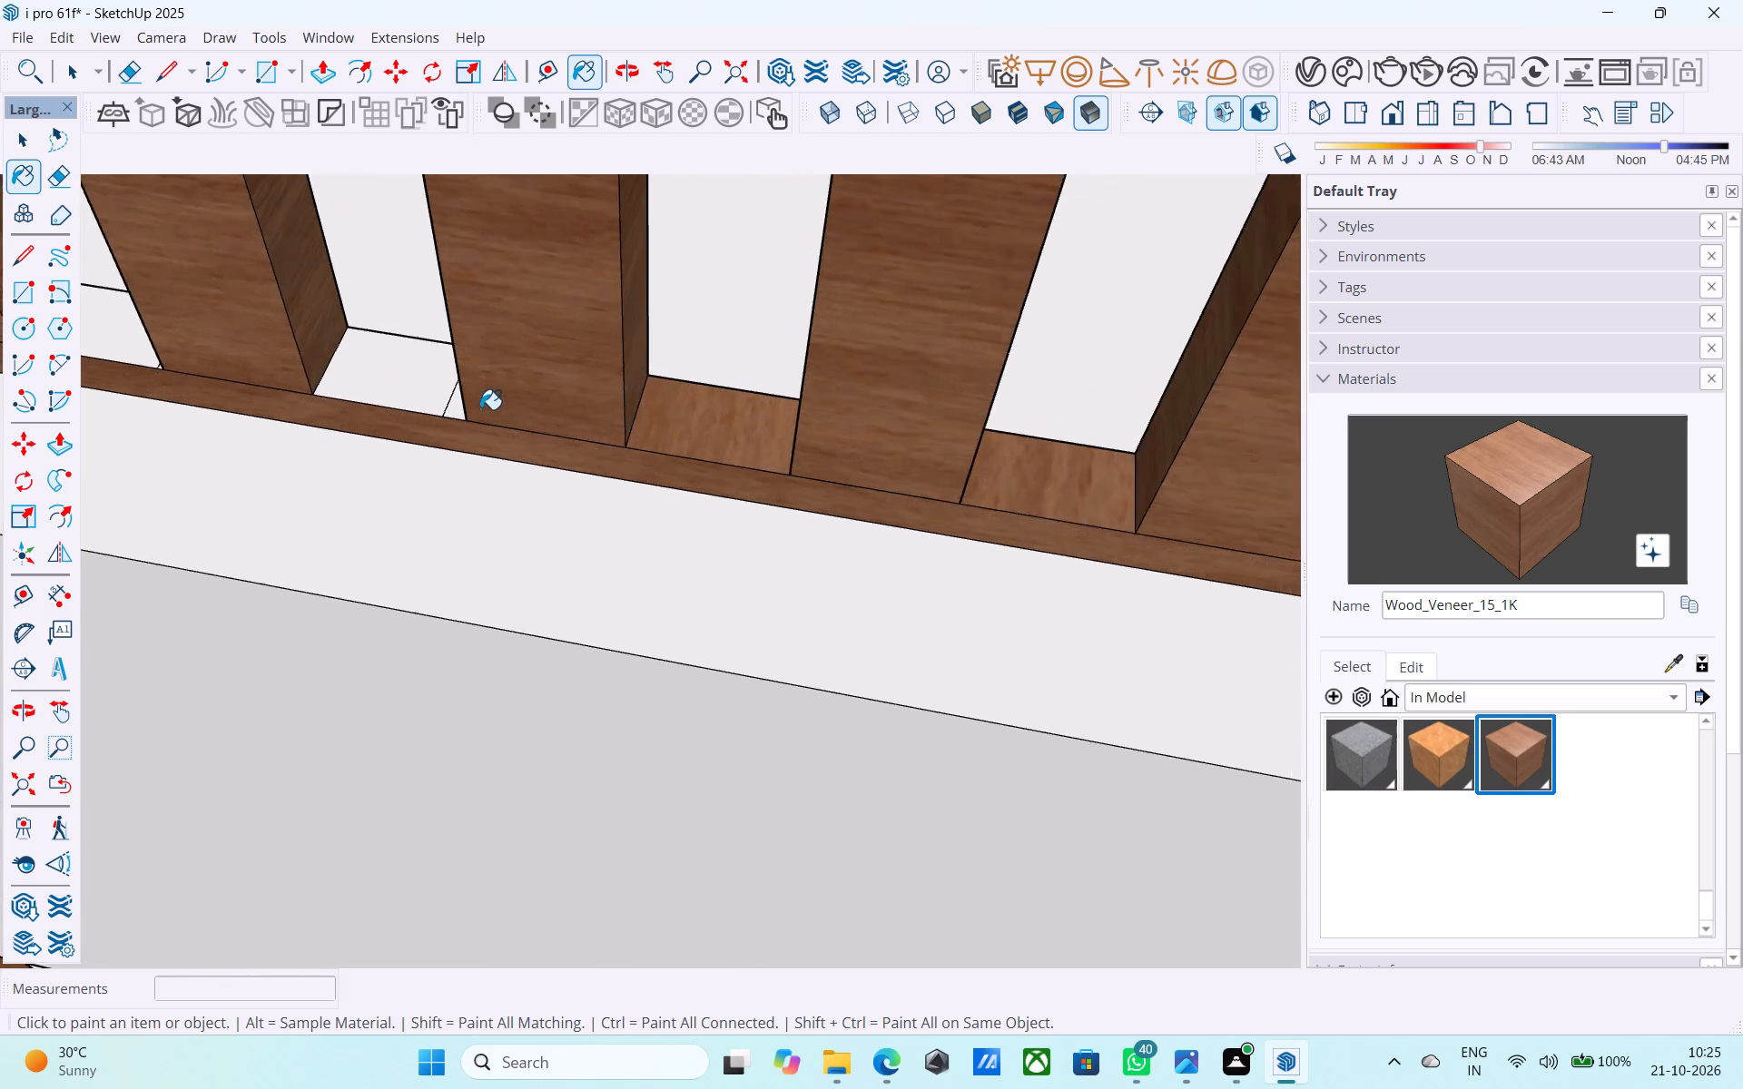
scroll(480, 409, "up", 6)
middle_click_drag(443, 398, 654, 396)
scroll(941, 386, "down", 6)
scroll(627, 414, "up", 5)
left_click(609, 427)
left_click(645, 427)
scroll(1039, 334, "down", 11)
scroll(743, 398, "up", 16)
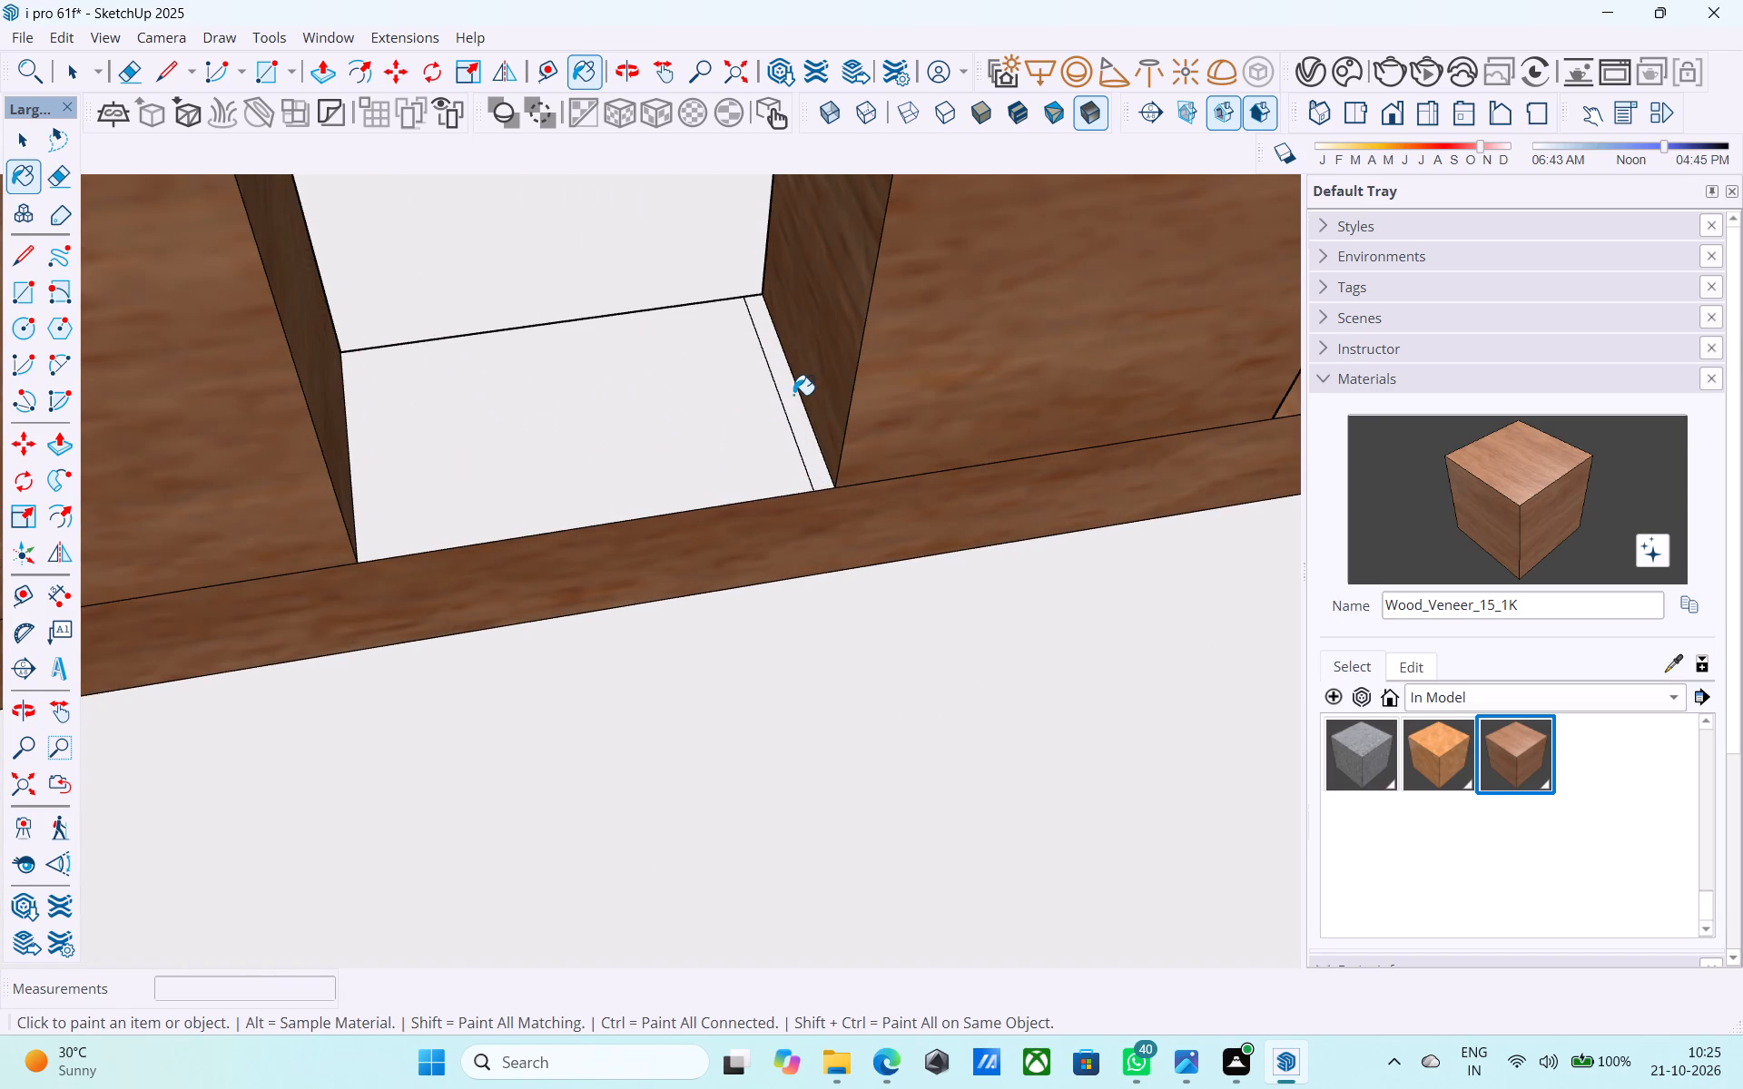
left_click(793, 395)
left_click(755, 417)
Paint the next three opening bottoms and both parts of the following split bottom with Wood_Veneer_15_1K.
scroll(764, 416, "down", 17)
scroll(605, 439, "up", 3)
left_click(602, 437)
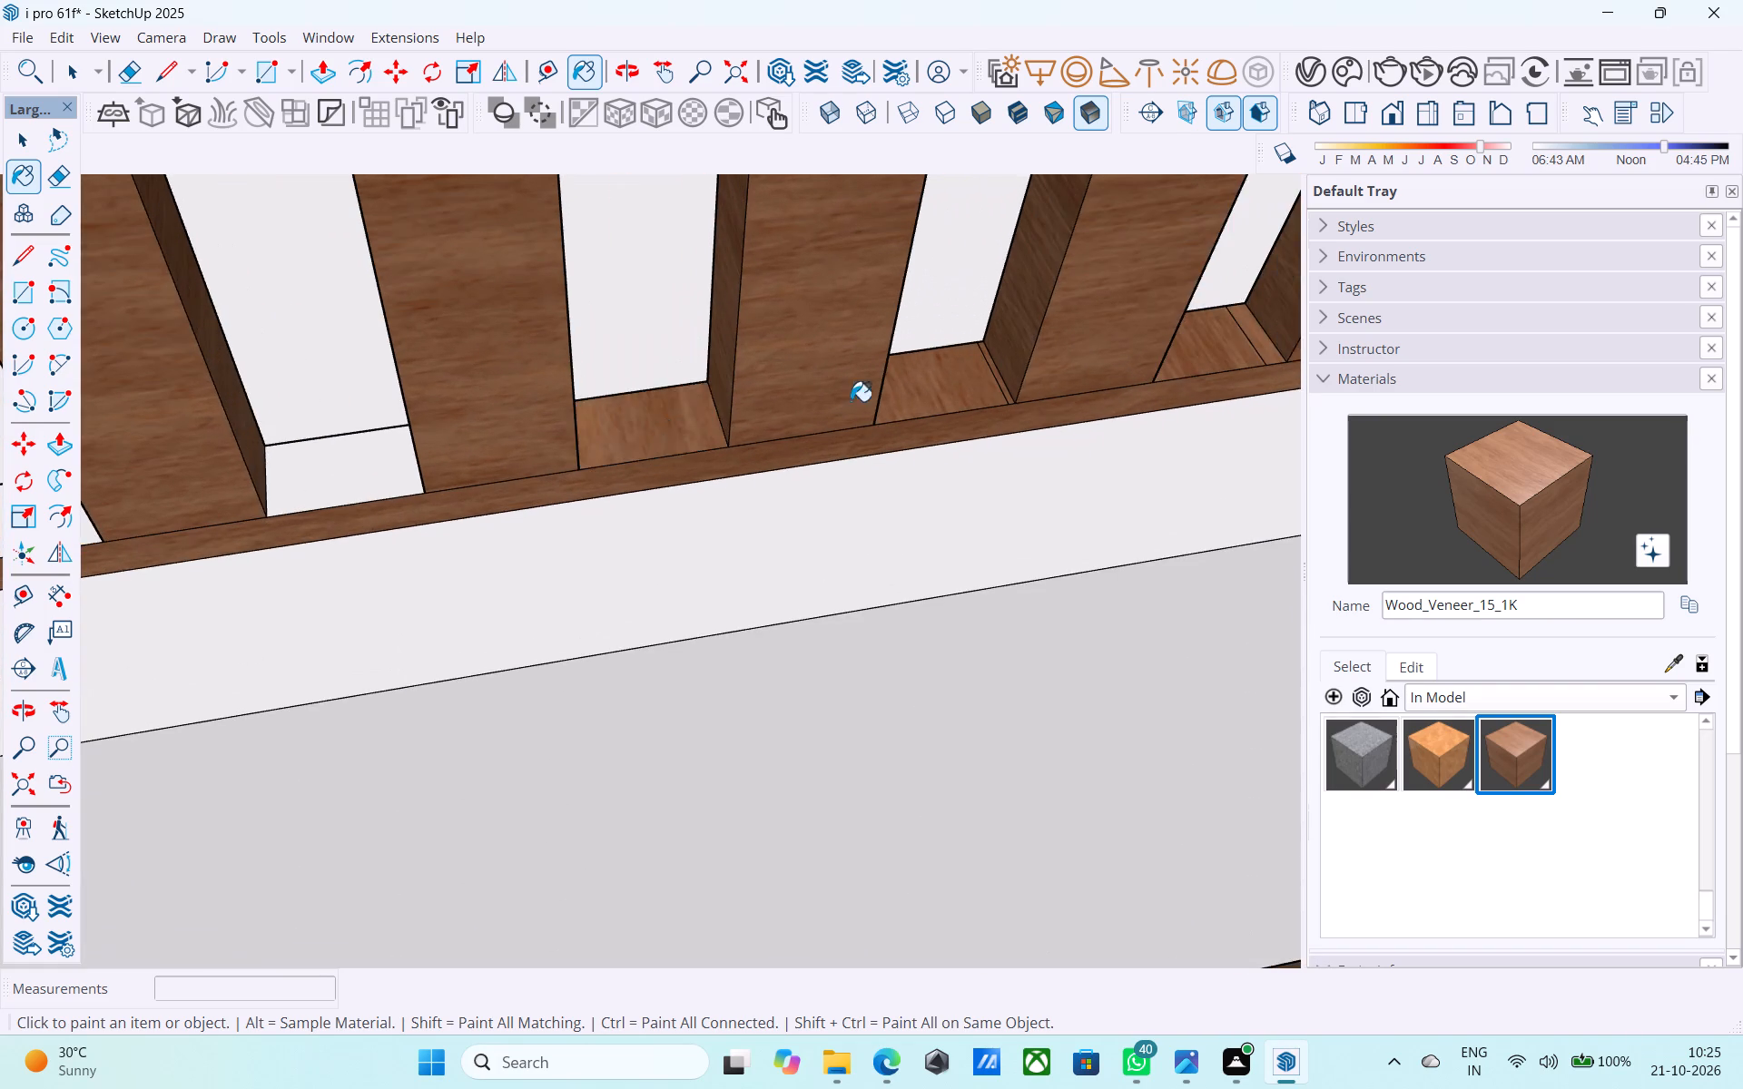
scroll(858, 401, "down", 6)
left_click(527, 447)
scroll(858, 389, "down", 6)
scroll(490, 442, "up", 4)
left_click(652, 436)
scroll(598, 440, "up", 3)
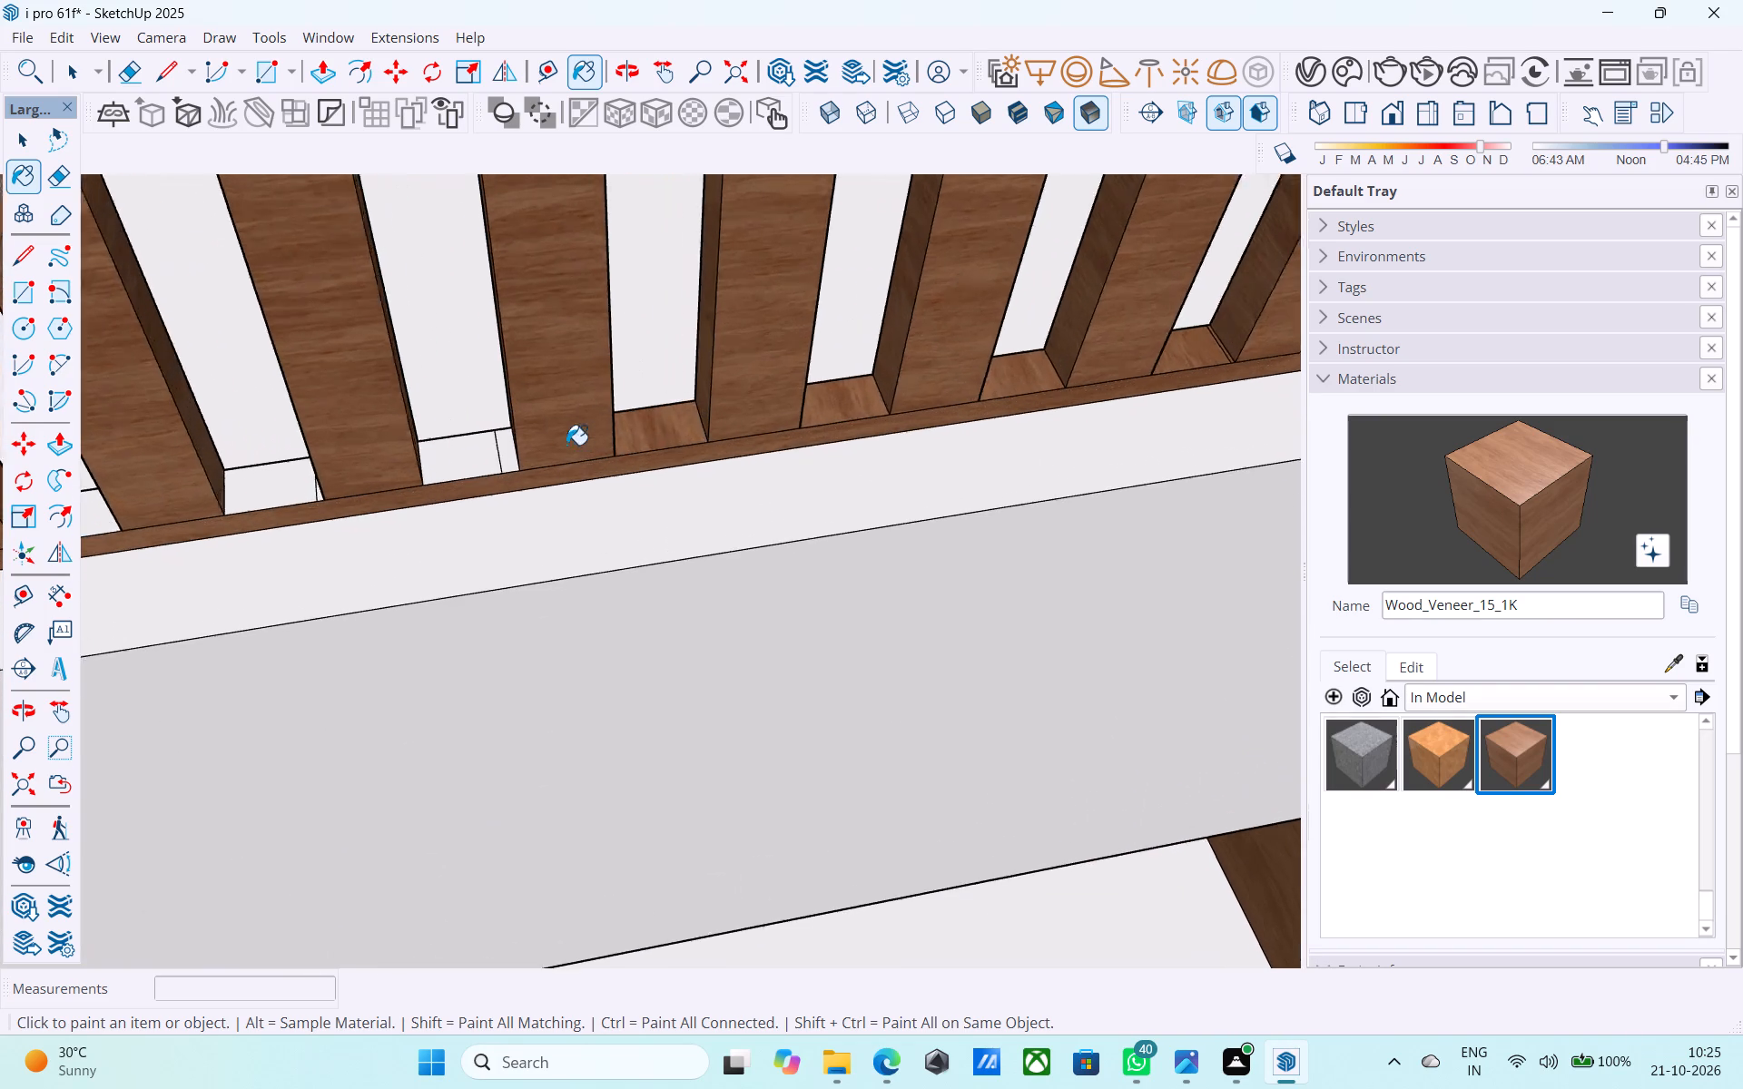
scroll(566, 445, "up", 8)
left_click(526, 441)
left_click(458, 456)
Paint both parts of the adjacent split opening bottom with Wood_Veneer_15_1K.
scroll(804, 400, "down", 9)
scroll(965, 386, "up", 1)
scroll(965, 386, "down", 3)
scroll(483, 433, "up", 2)
scroll(483, 432, "down", 1)
left_click(491, 446)
scroll(495, 452, "up", 7)
left_click(540, 434)
scroll(882, 358, "down", 9)
scroll(998, 360, "up", 1)
scroll(998, 360, "down", 5)
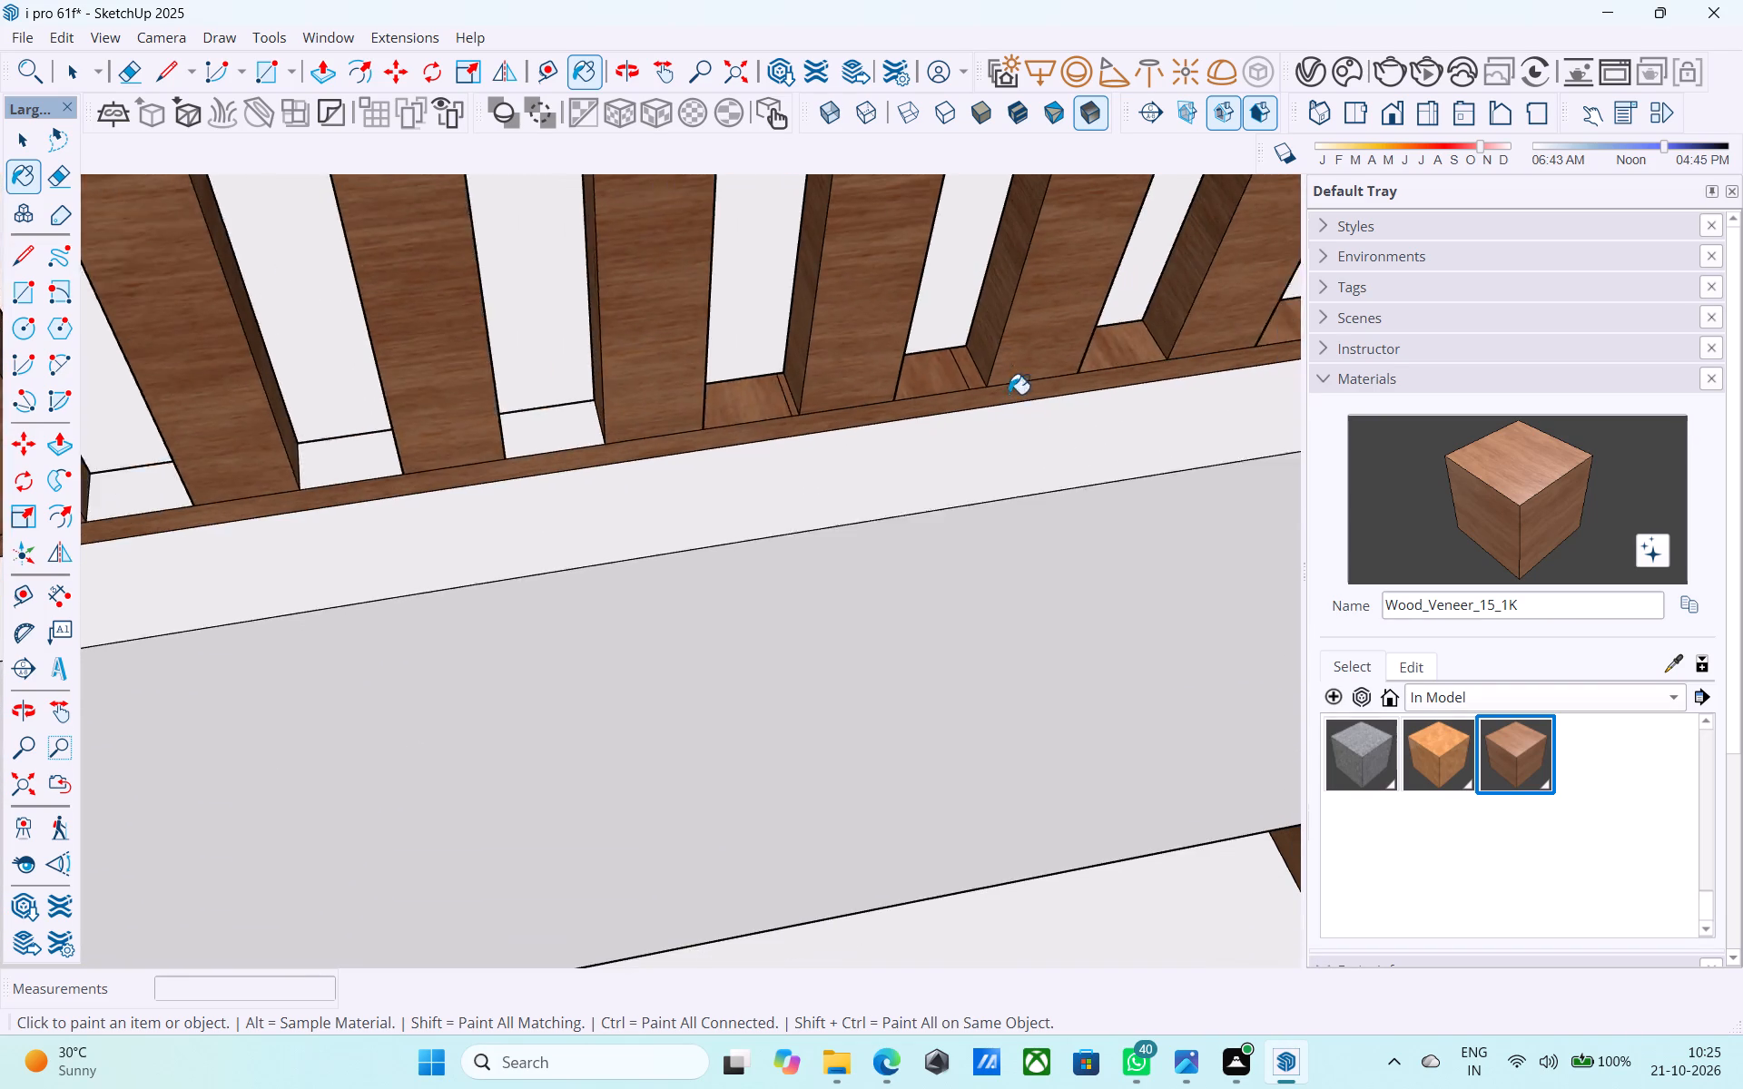
Paint the next three undivided opening bottoms with Wood_Veneer_15_1K.
scroll(1009, 394, "down", 2)
scroll(703, 422, "up", 6)
left_click(703, 422)
left_click(534, 454)
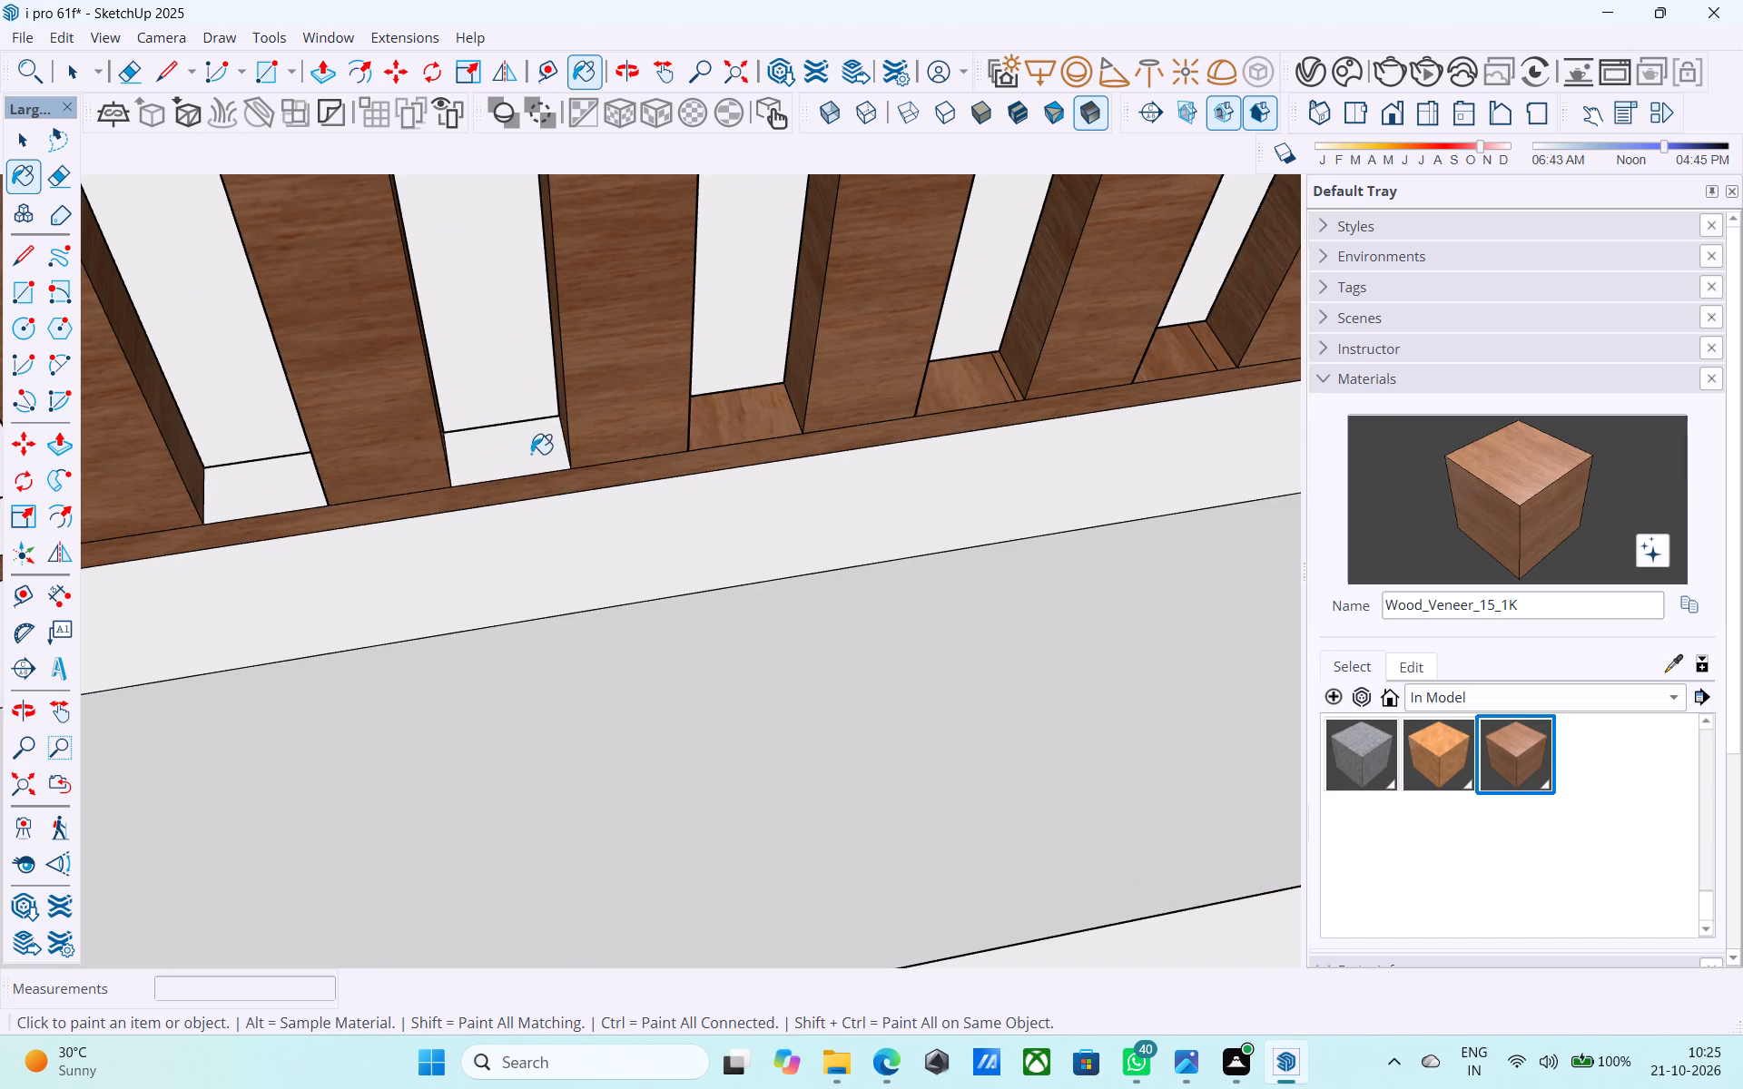
left_click(260, 505)
Paint both parts of the following two split opening bottoms with Wood_Veneer_15_1K.
scroll(876, 343, "down", 12)
scroll(672, 402, "up", 12)
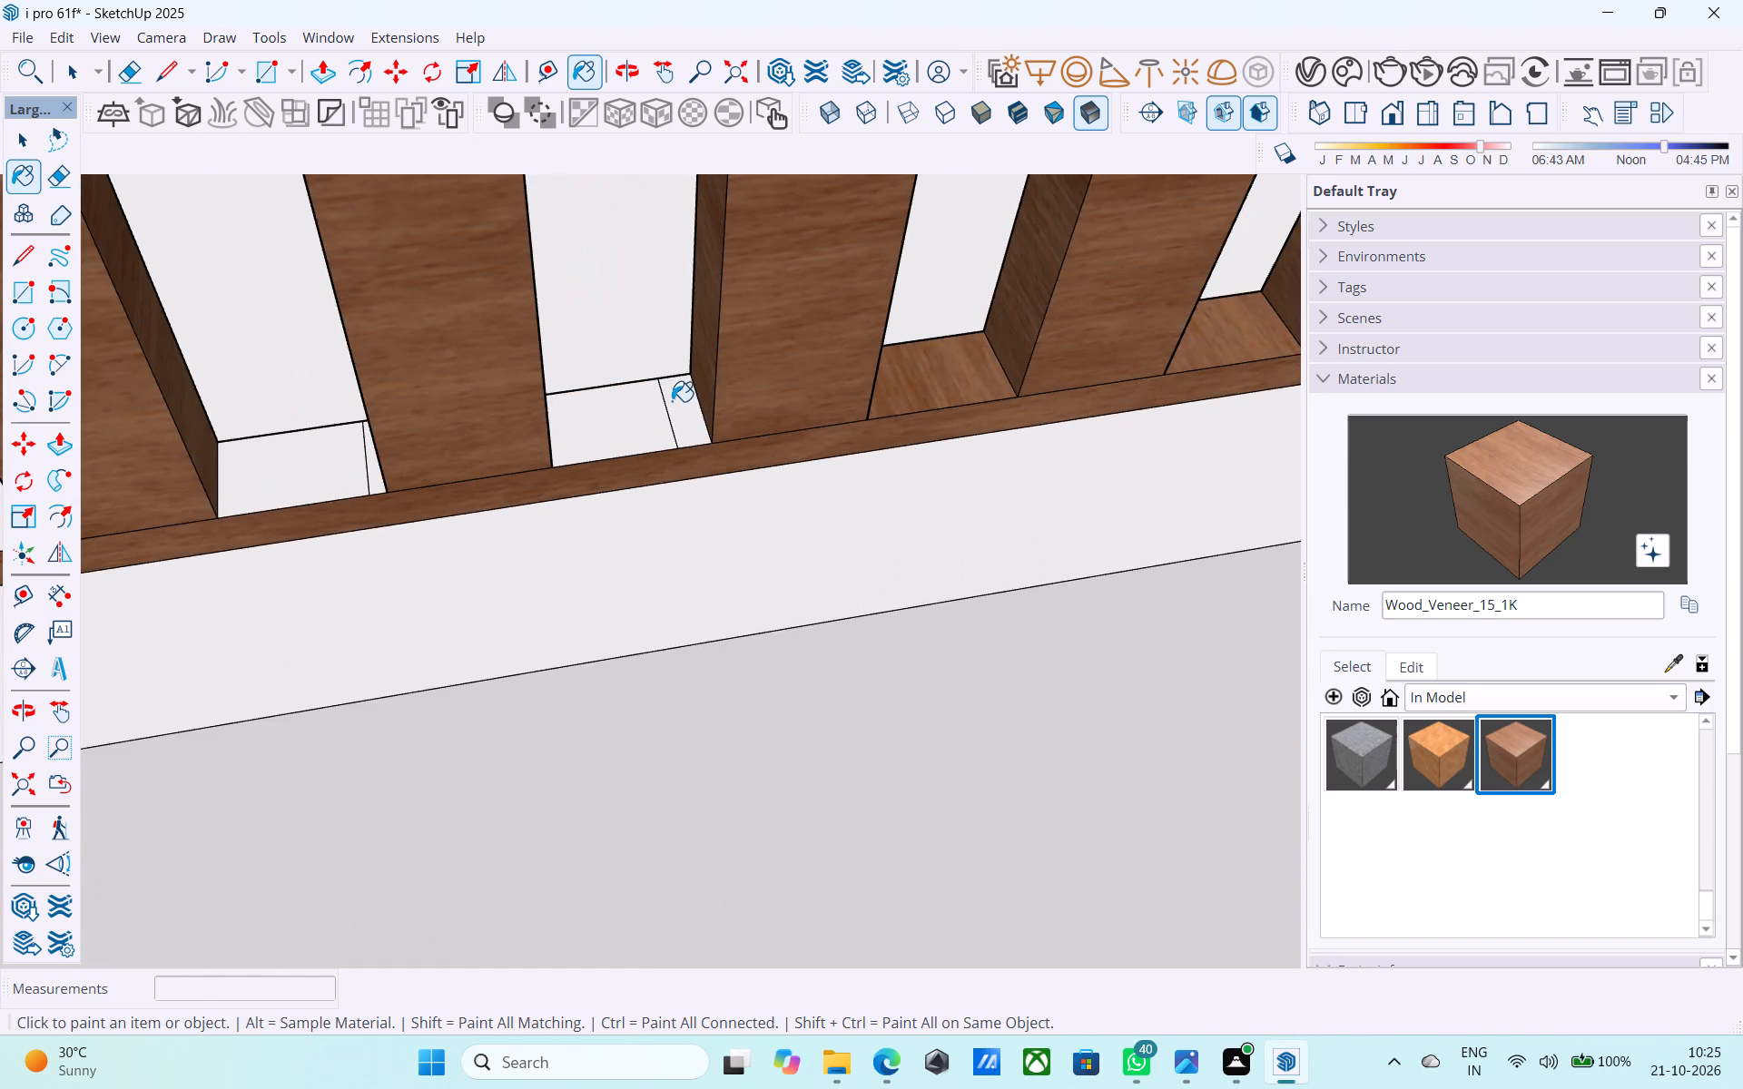
left_click(672, 401)
left_click(648, 405)
scroll(877, 342, "down", 6)
scroll(576, 417, "up", 6)
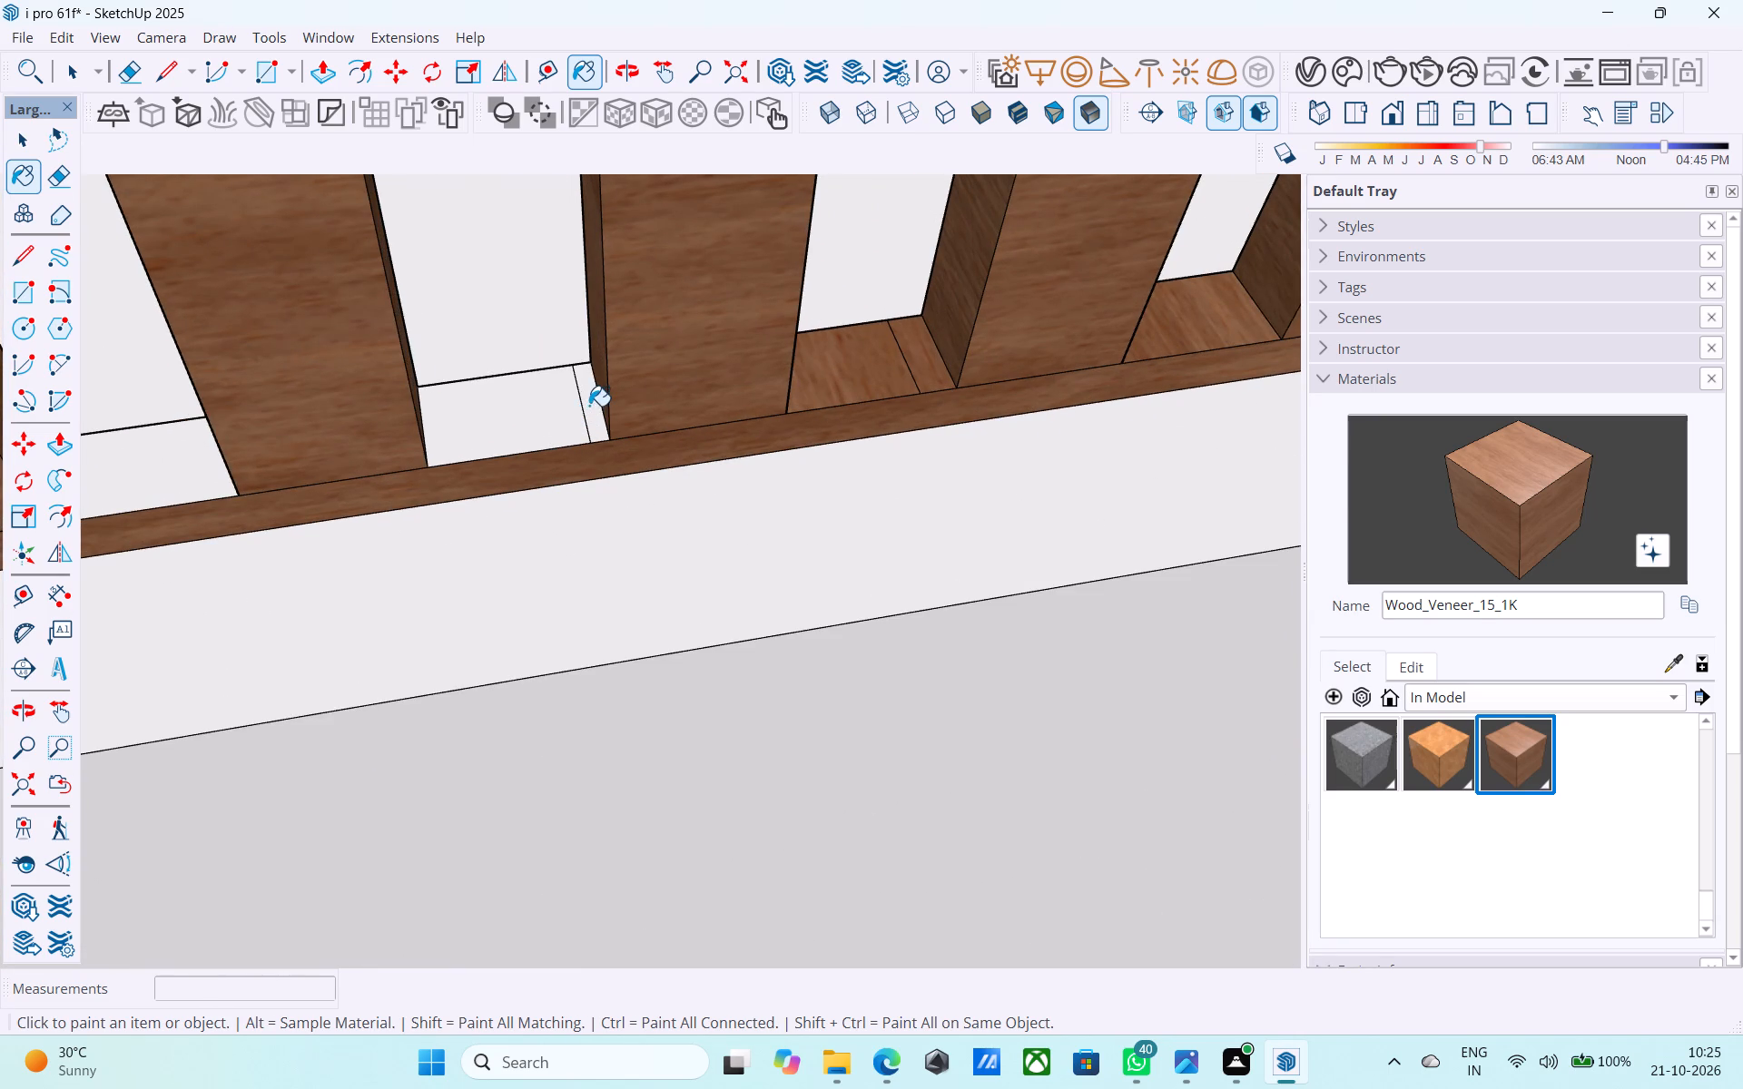
left_click(589, 406)
left_click(570, 406)
Paint the next three opening bottoms and both parts of the split bottom beyond them with Wood_Veneer_15_1K.
scroll(919, 325, "down", 12)
scroll(730, 427, "up", 5)
left_click(714, 352)
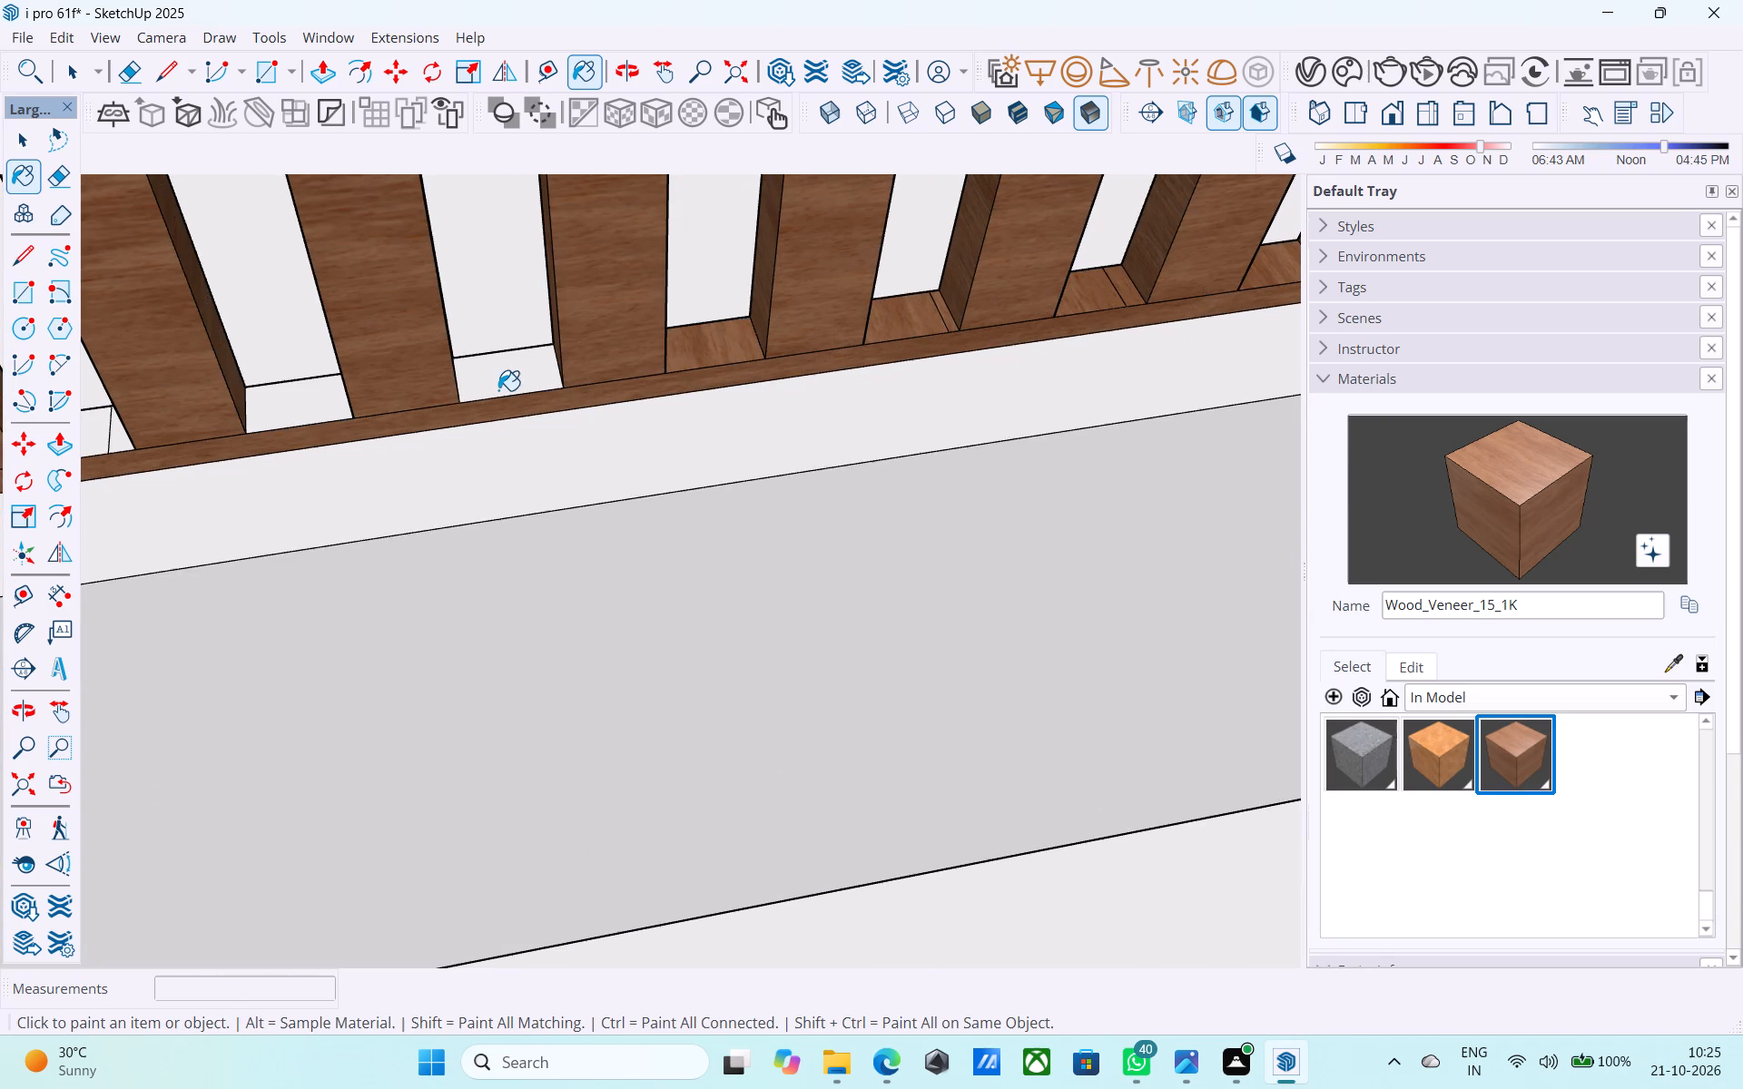
left_click(498, 390)
left_click(298, 387)
scroll(957, 291, "down", 1)
scroll(961, 292, "up", 1)
scroll(977, 297, "down", 5)
scroll(346, 396, "up", 4)
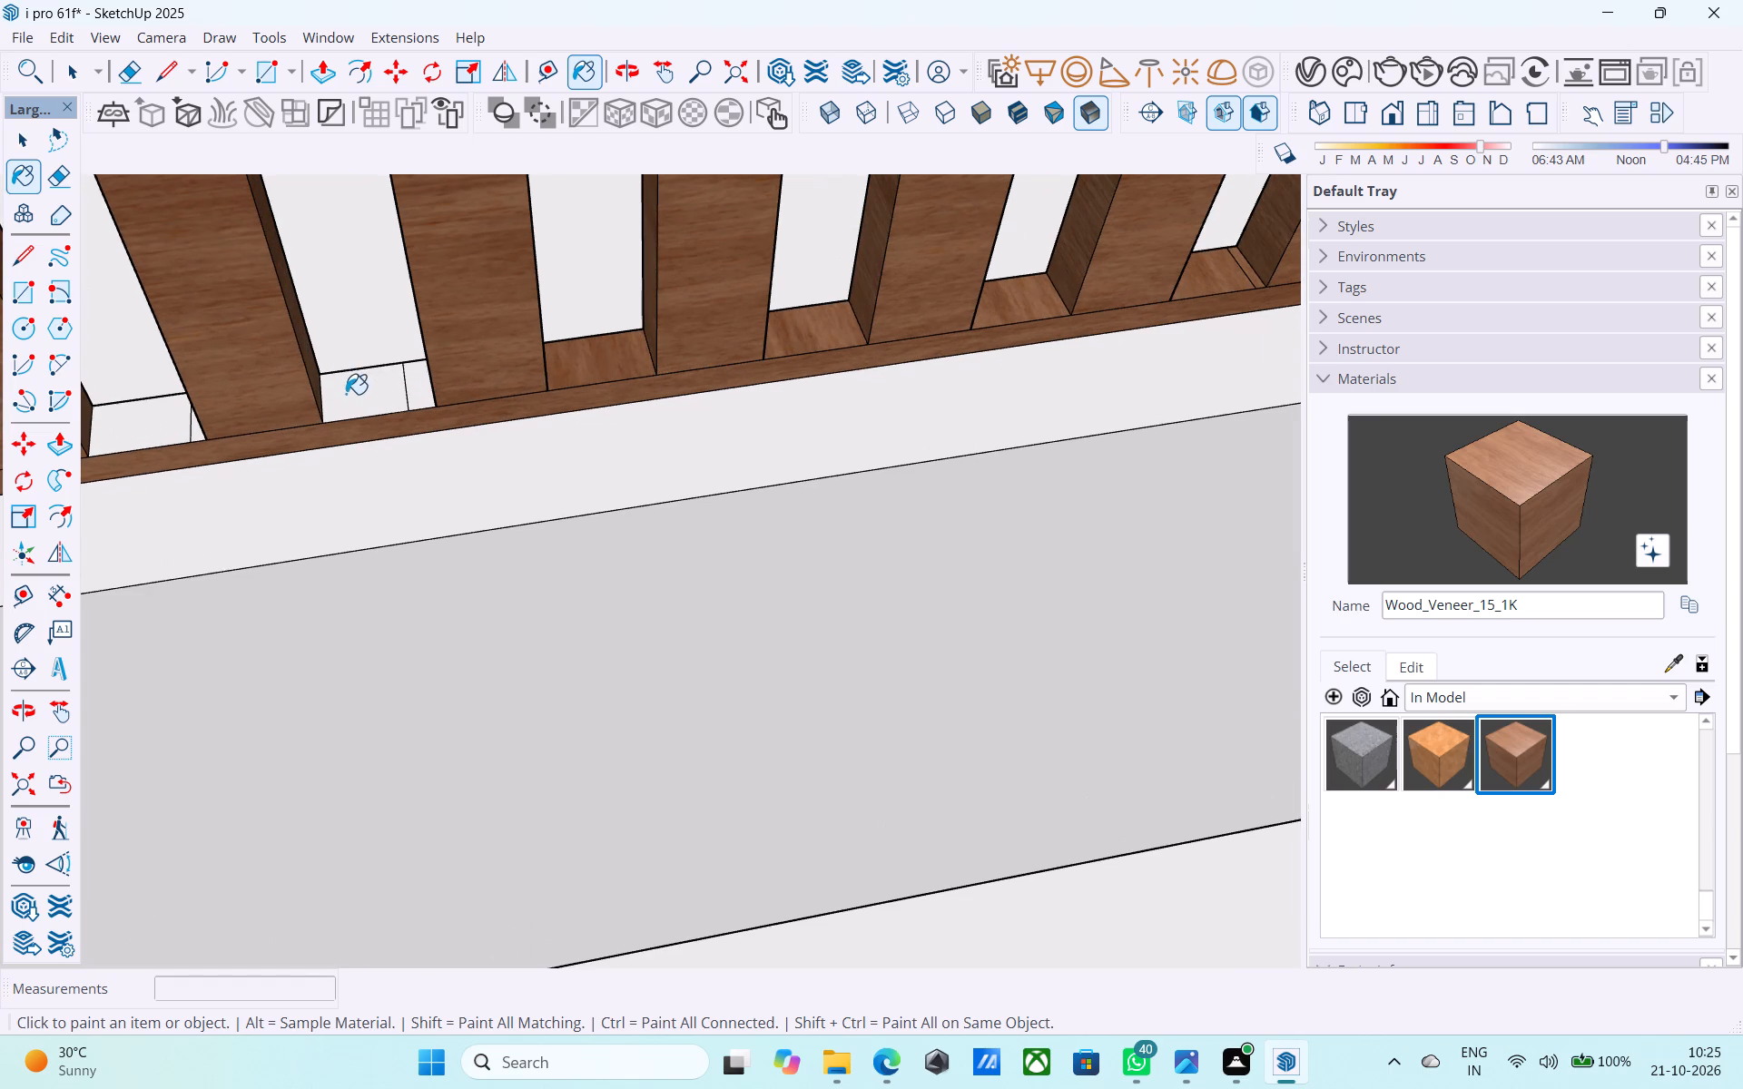
left_click(346, 394)
left_click(420, 384)
Paint both parts of the next split opening bottom and the three bottoms after it with Wood_Veneer_15_1K.
scroll(882, 309, "down", 7)
scroll(621, 385, "up", 12)
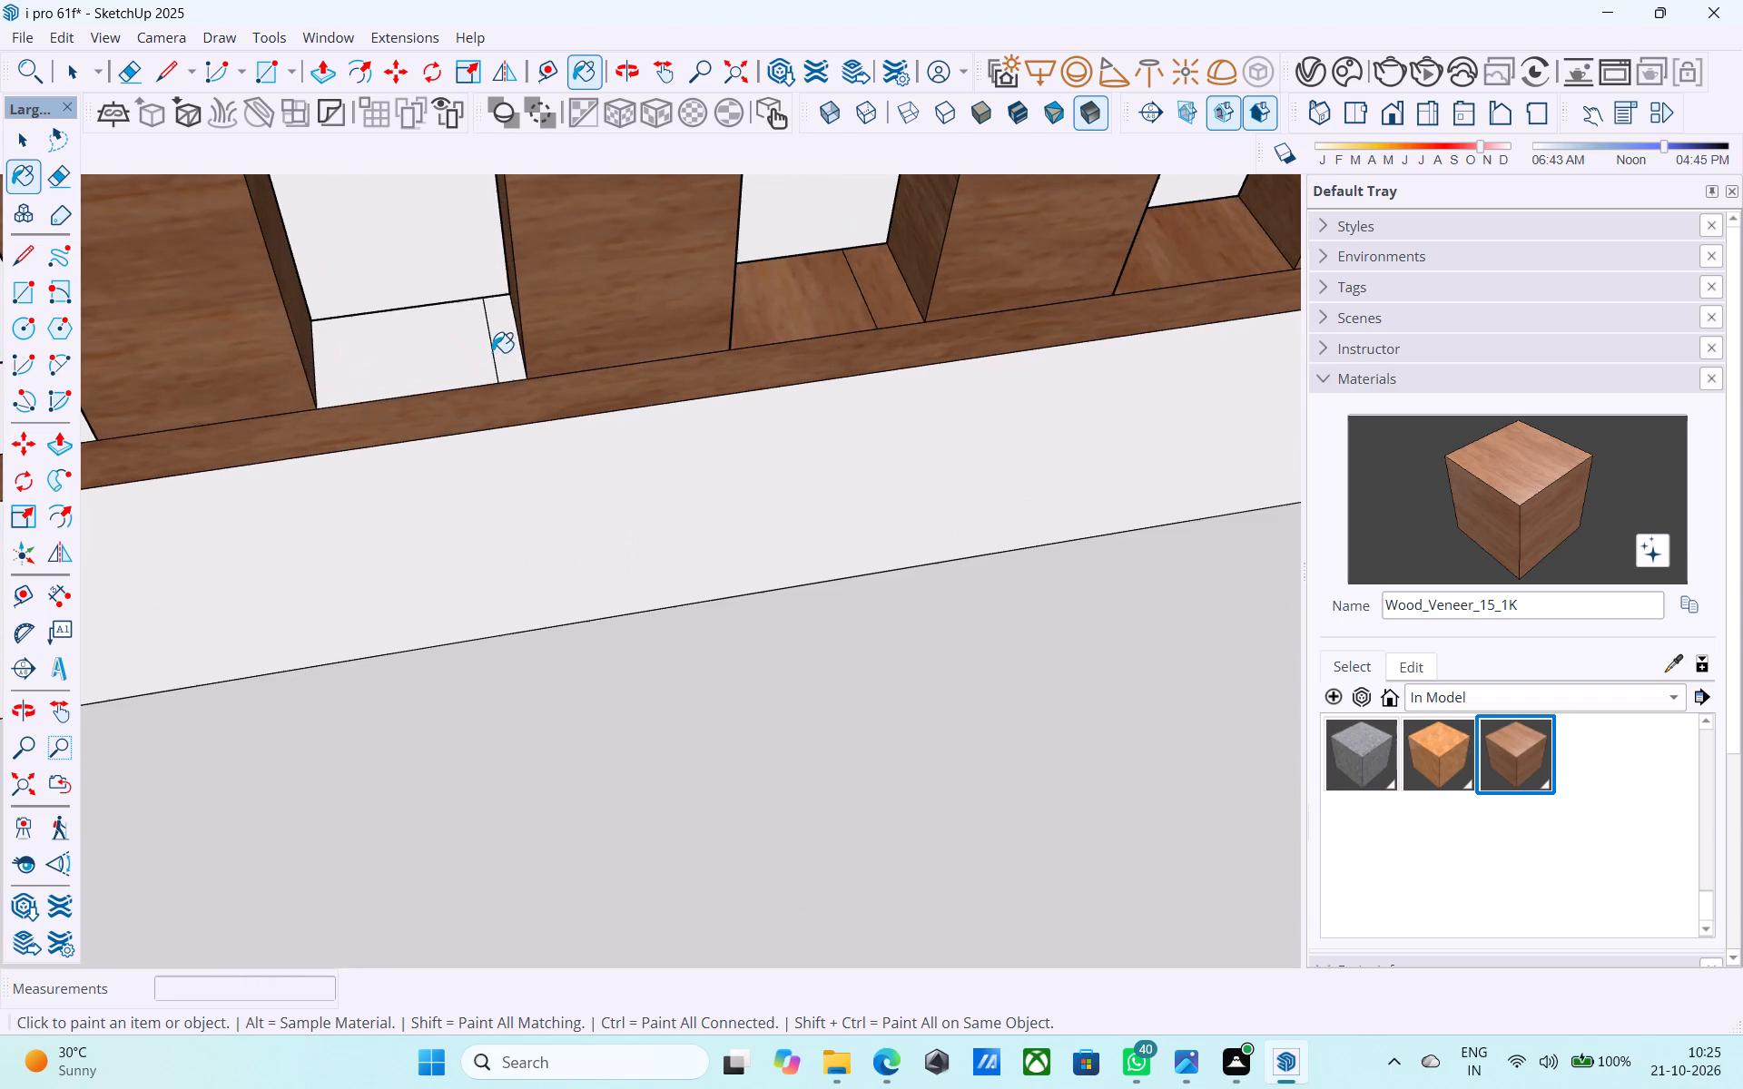
left_click(497, 351)
left_click(469, 352)
scroll(819, 290, "down", 12)
left_click(600, 333)
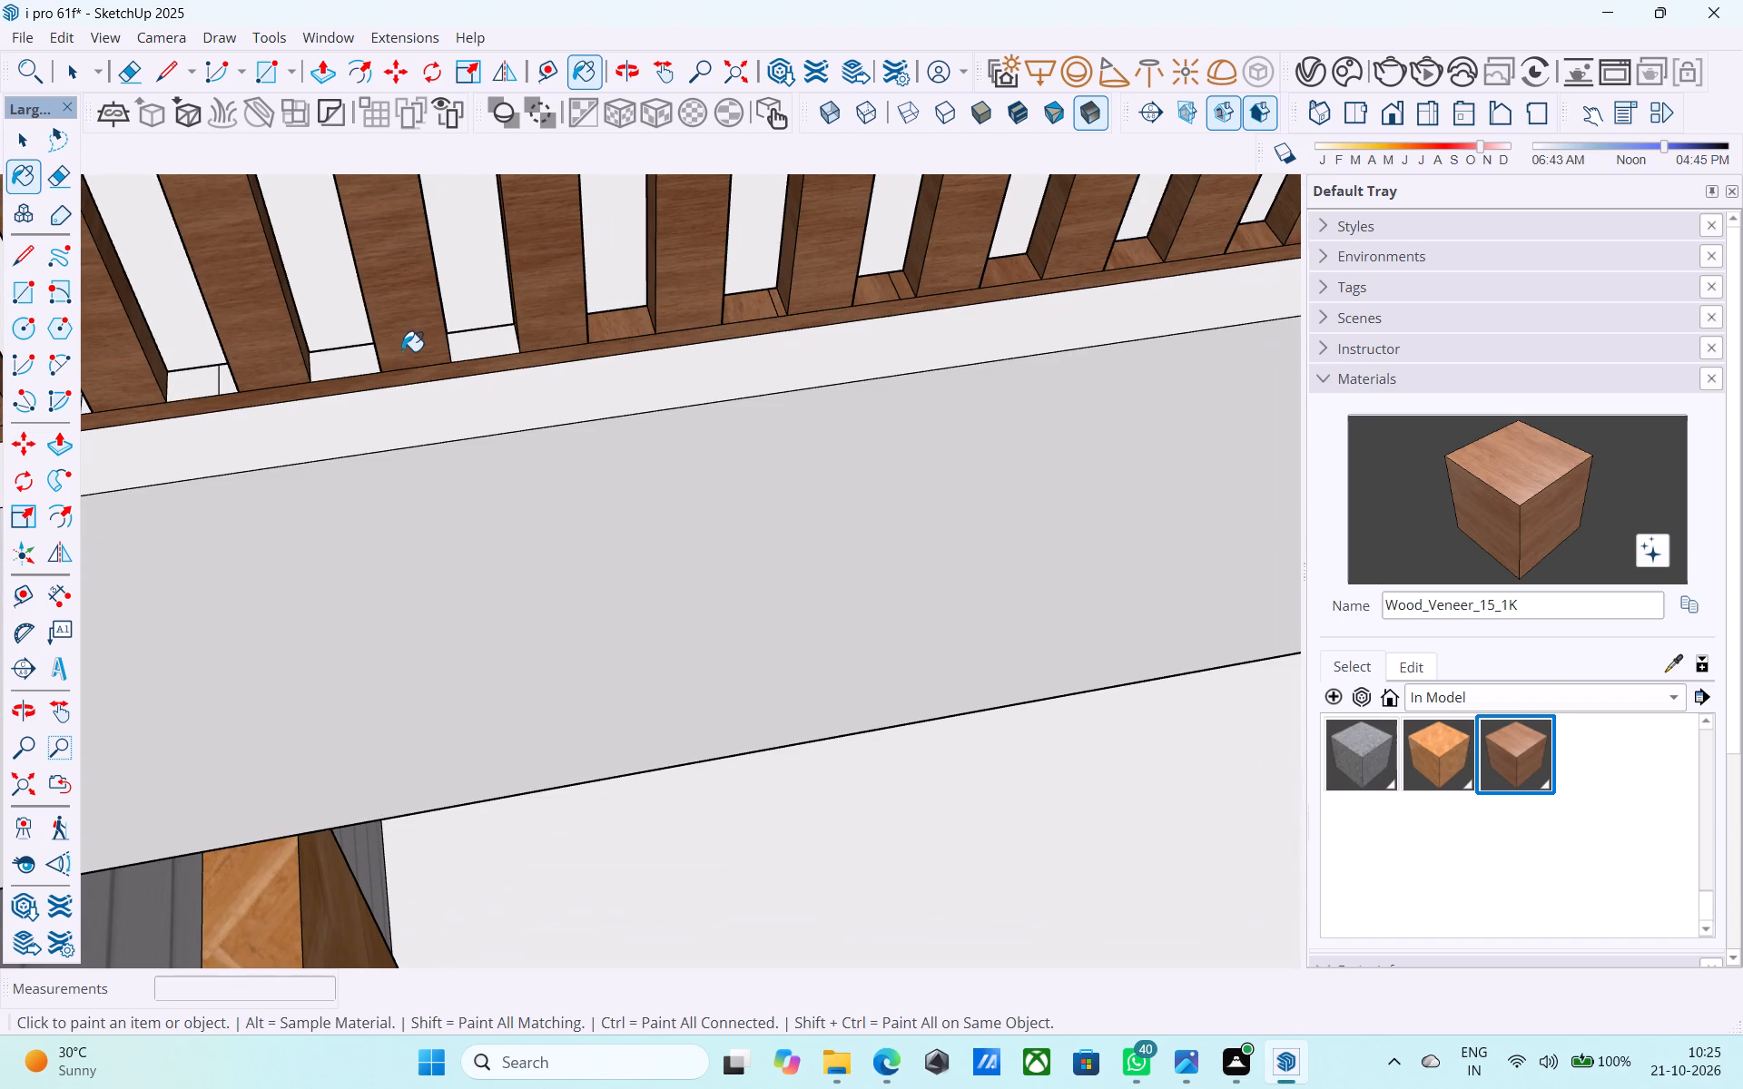
left_click(373, 358)
left_click(465, 353)
Paint both parts of the last split opening bottom near the grey-clad wall with Wood_Veneer_15_1K.
left_click(163, 394)
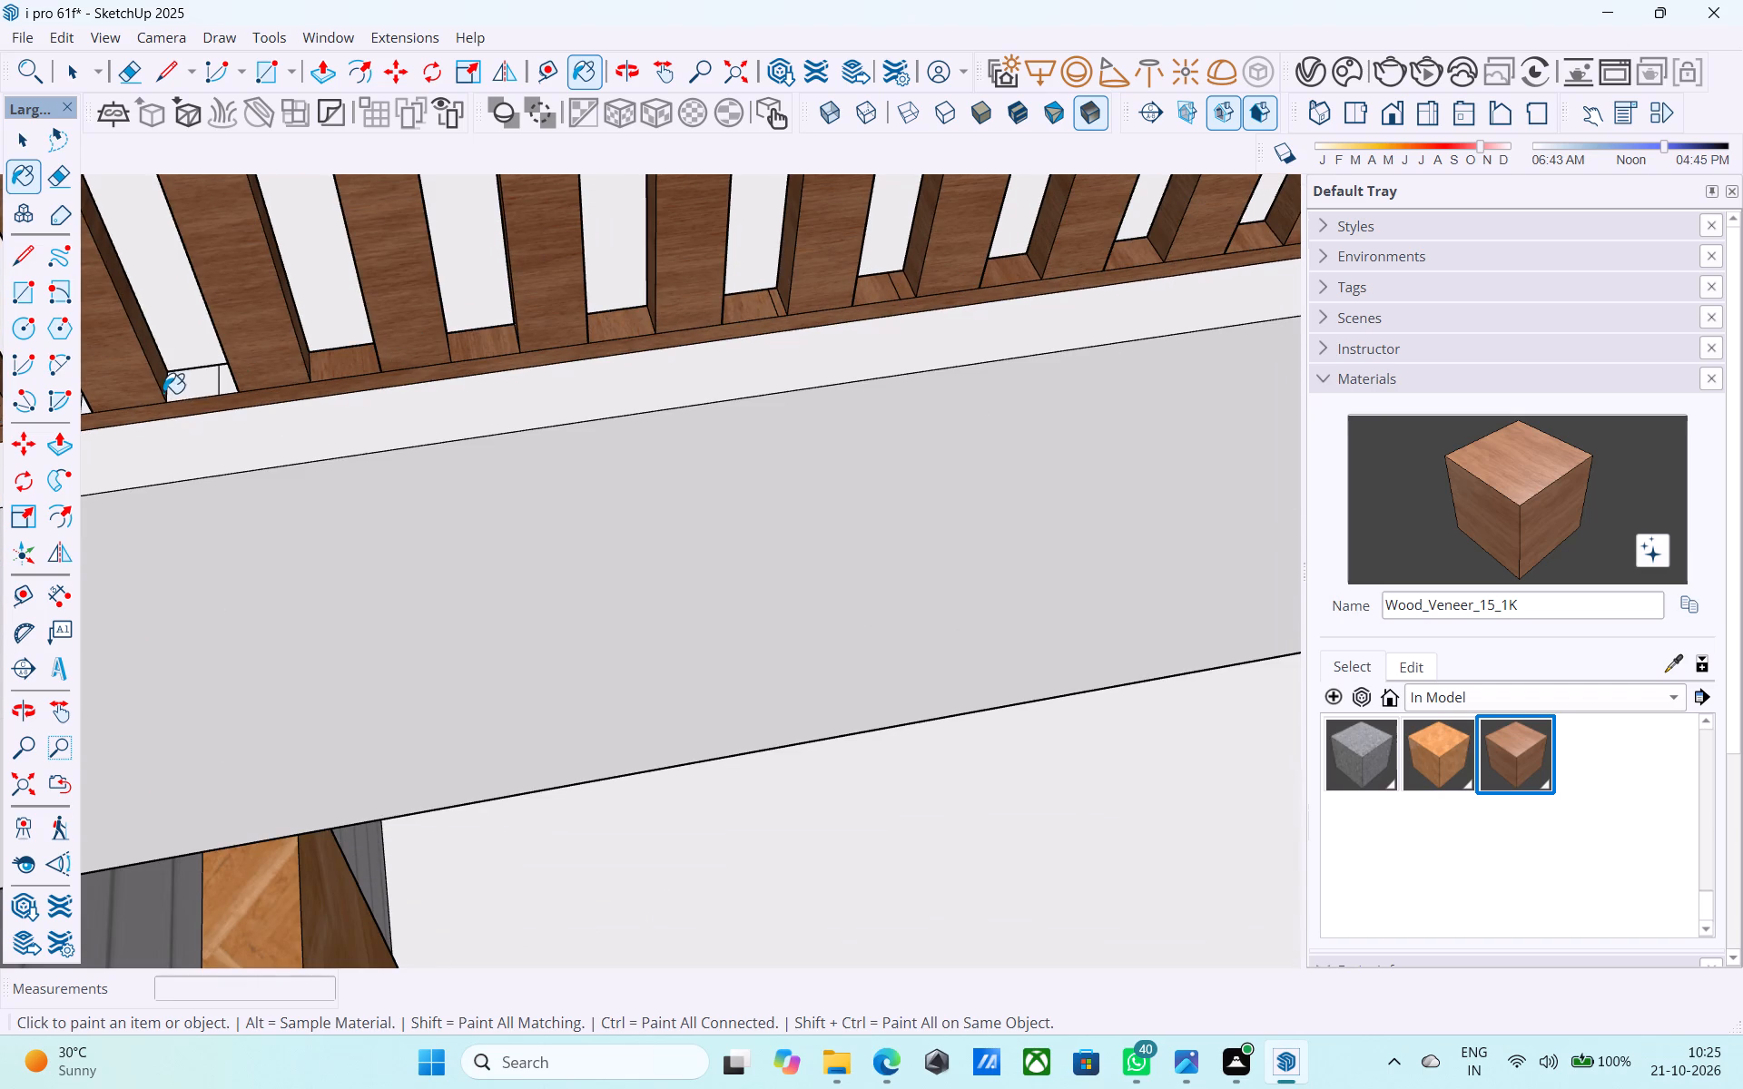
left_click(212, 378)
left_click(228, 381)
scroll(902, 242, "down", 6)
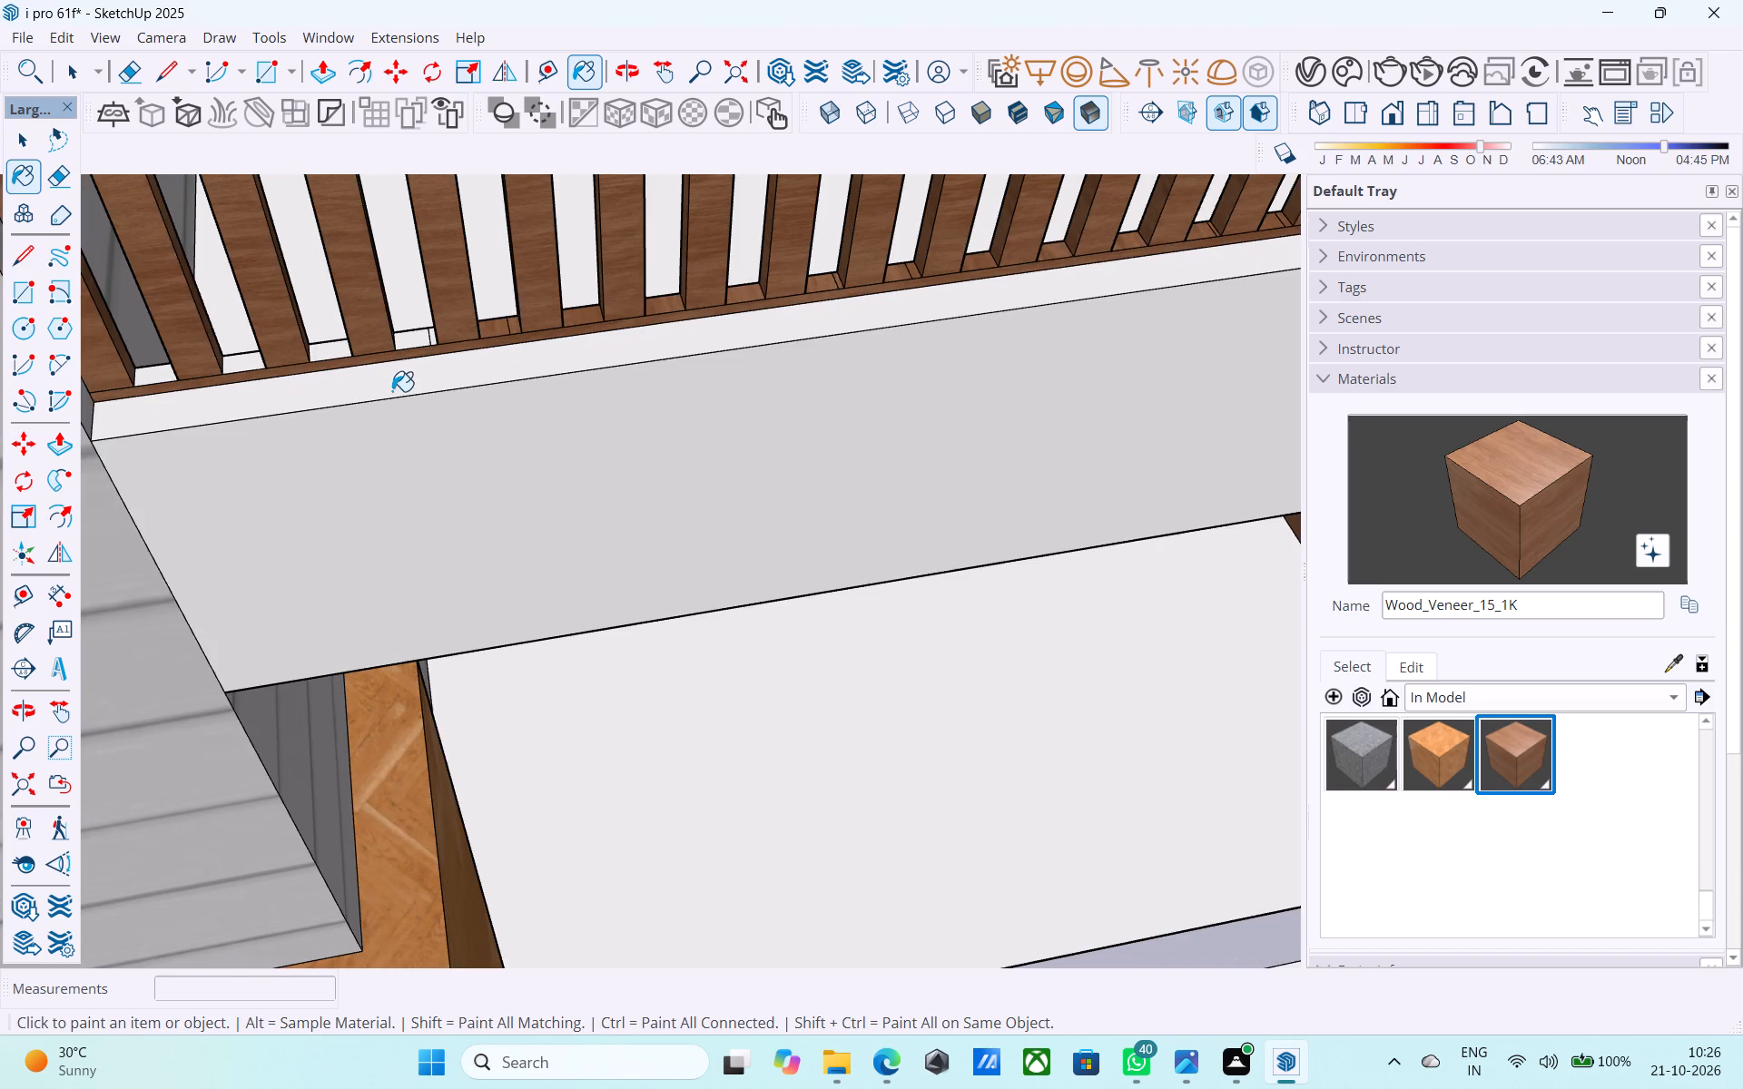
scroll(392, 391, "up", 4)
left_click(431, 325)
scroll(437, 316, "up", 8)
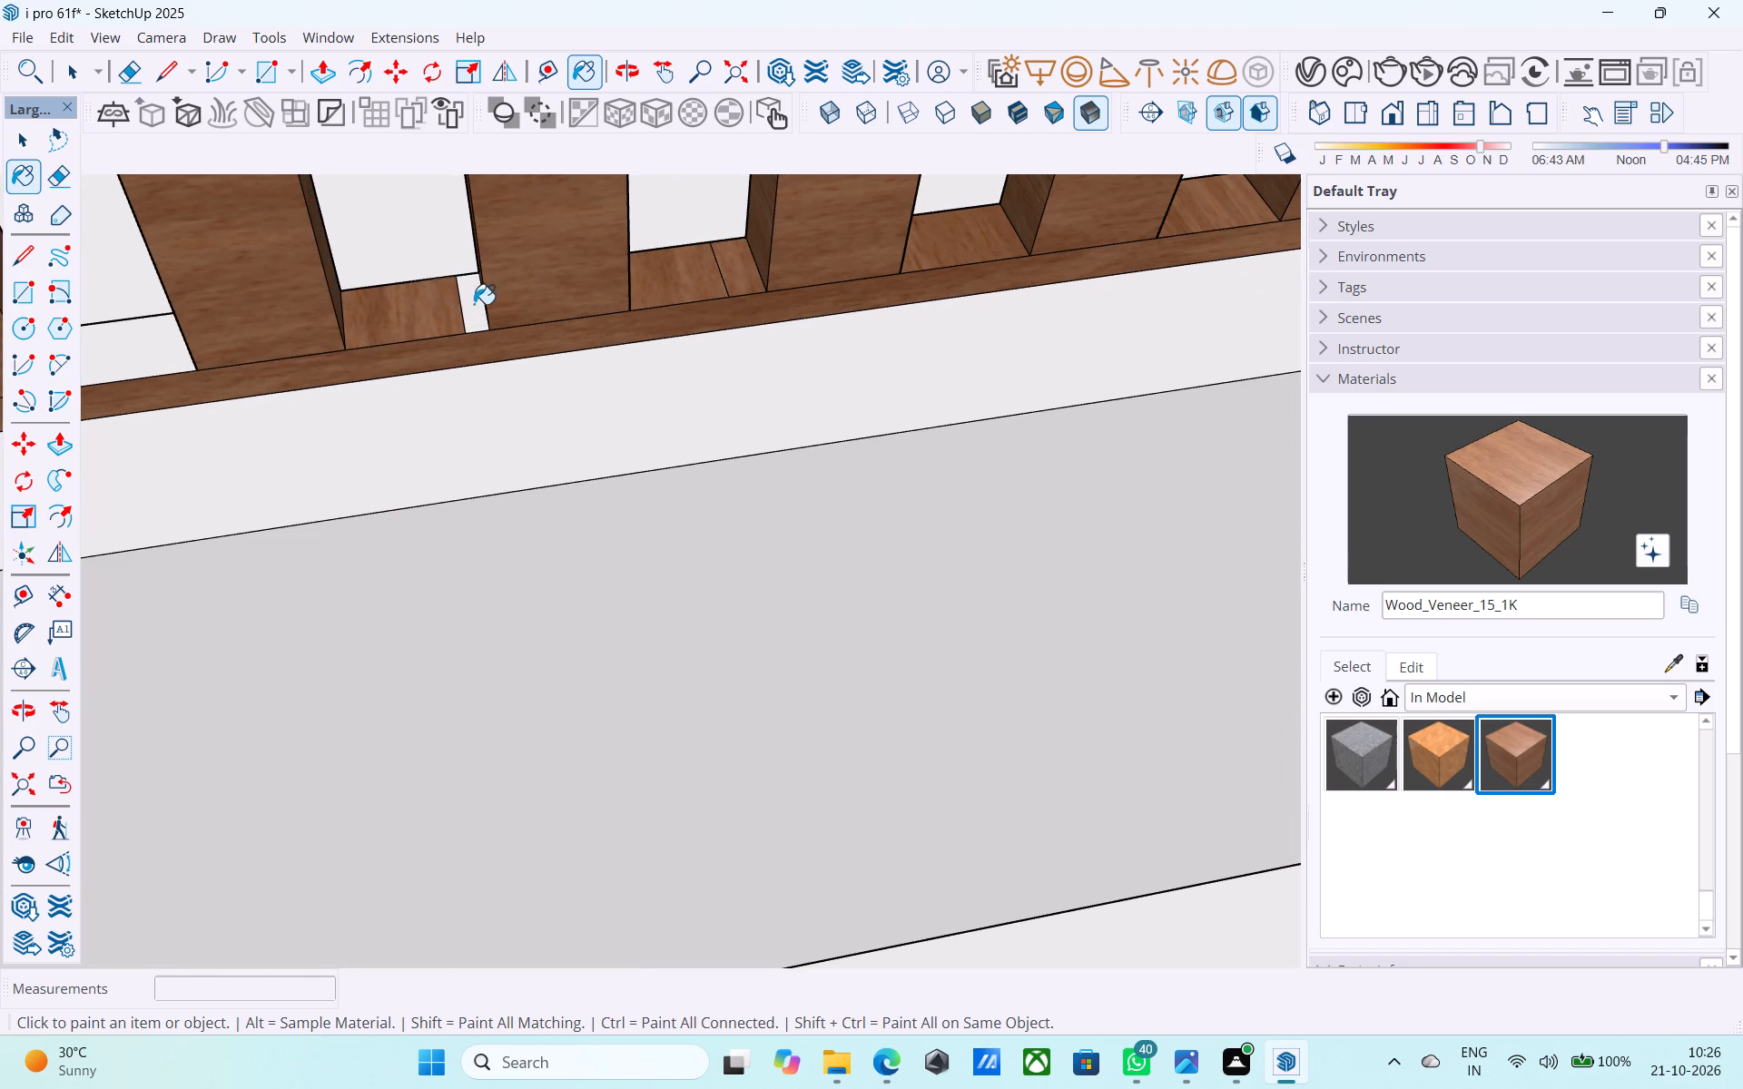
left_click(474, 305)
Paint the final three opening bottoms at the railing's end beside the grey-clad wall with Wood_Veneer_15_1K.
scroll(779, 261, "down", 7)
scroll(900, 289, "down", 3)
left_click(303, 340)
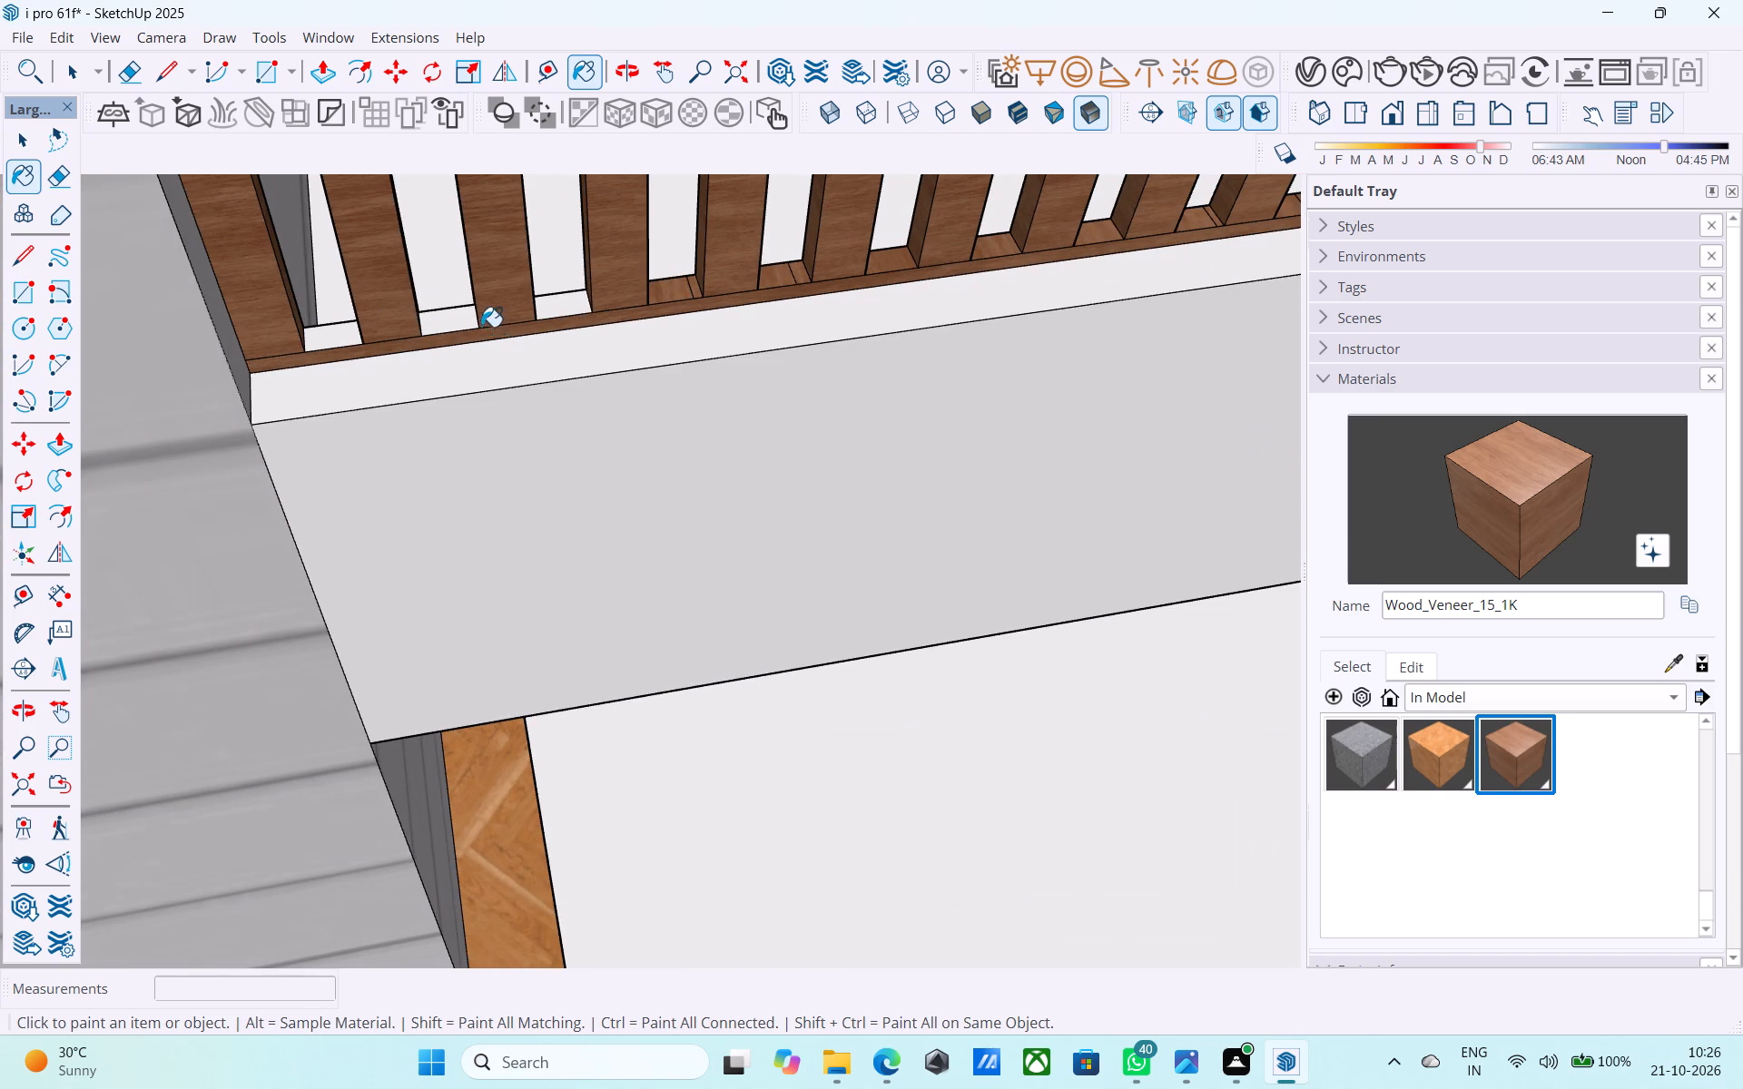
left_click(475, 322)
left_click(346, 334)
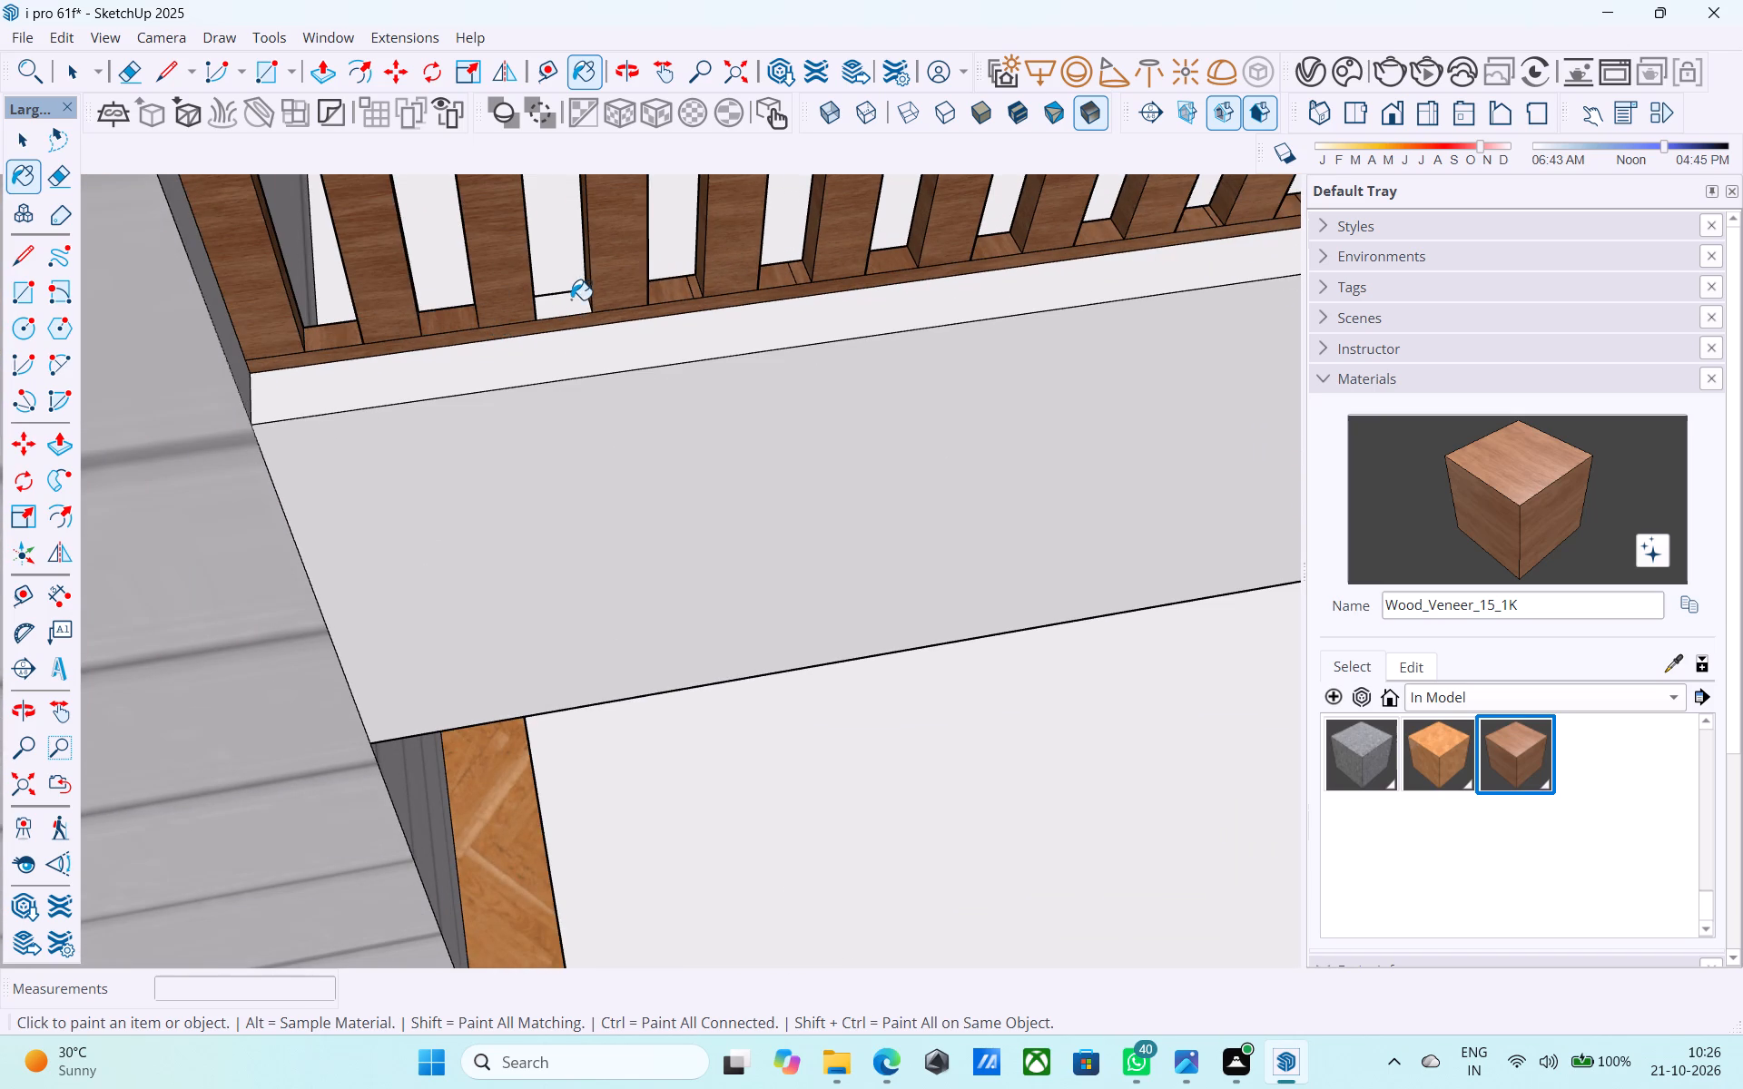
left_click(571, 299)
scroll(468, 361, "down", 16)
middle_click_drag(568, 544, 490, 447)
scroll(483, 466, "down", 10)
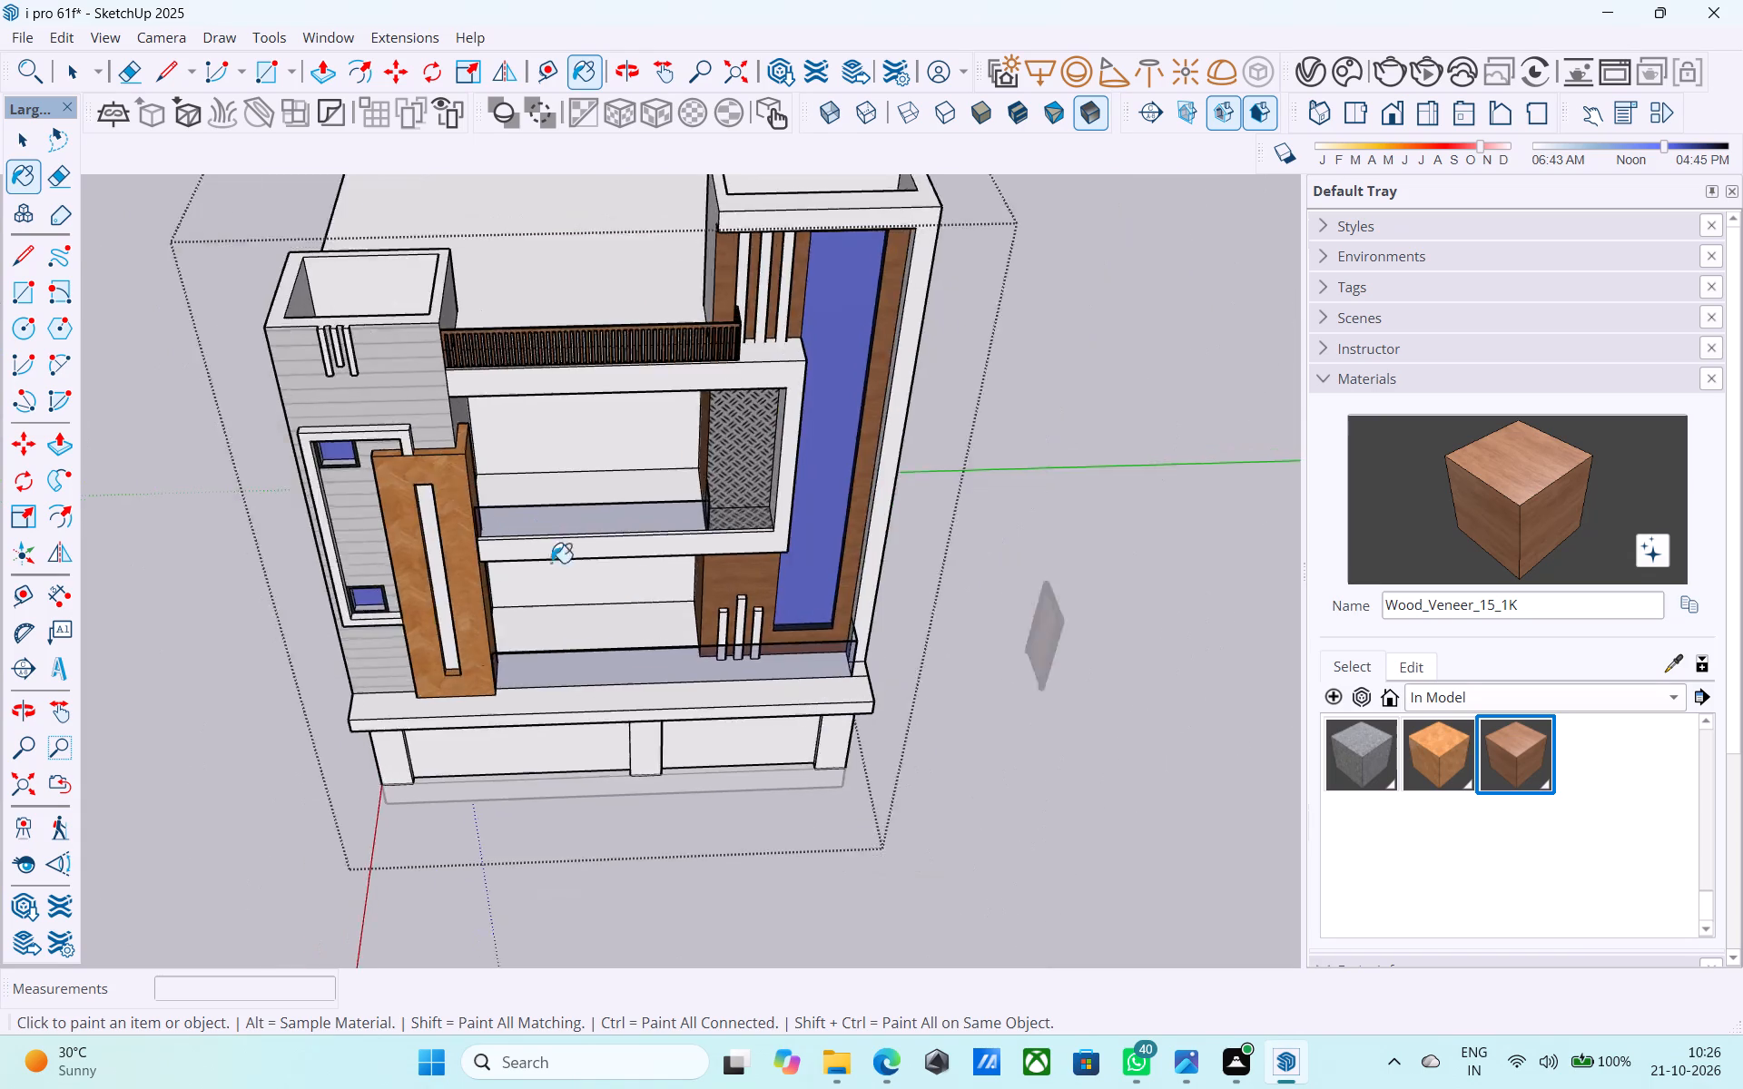
Erase the horizontal seam edges at mid-height across the slats on the railing's return side beside the wood-clad tower.
scroll(551, 563, "down", 8)
middle_click_drag(630, 541, 618, 360)
scroll(615, 263, "up", 6)
middle_click_drag(639, 346, 448, 224)
scroll(512, 329, "up", 5)
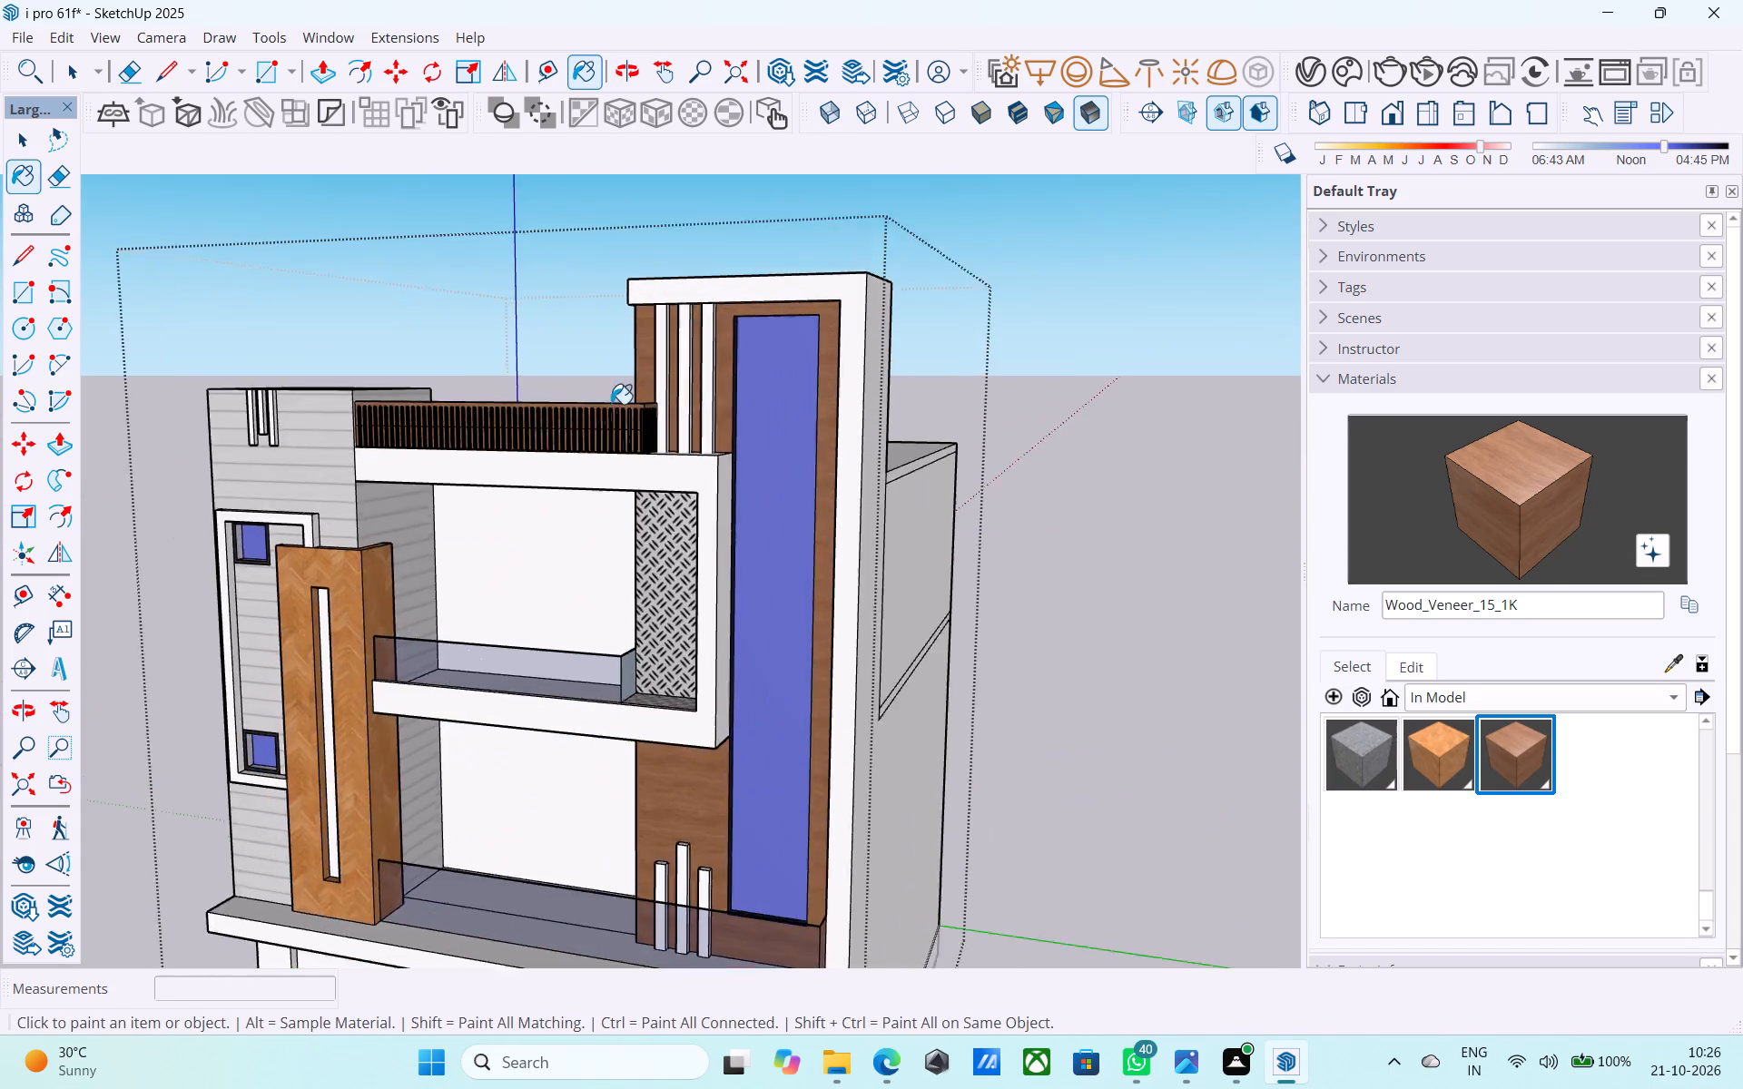
scroll(611, 404, "up", 12)
middle_click_drag(610, 424, 473, 429)
scroll(635, 476, "up", 3)
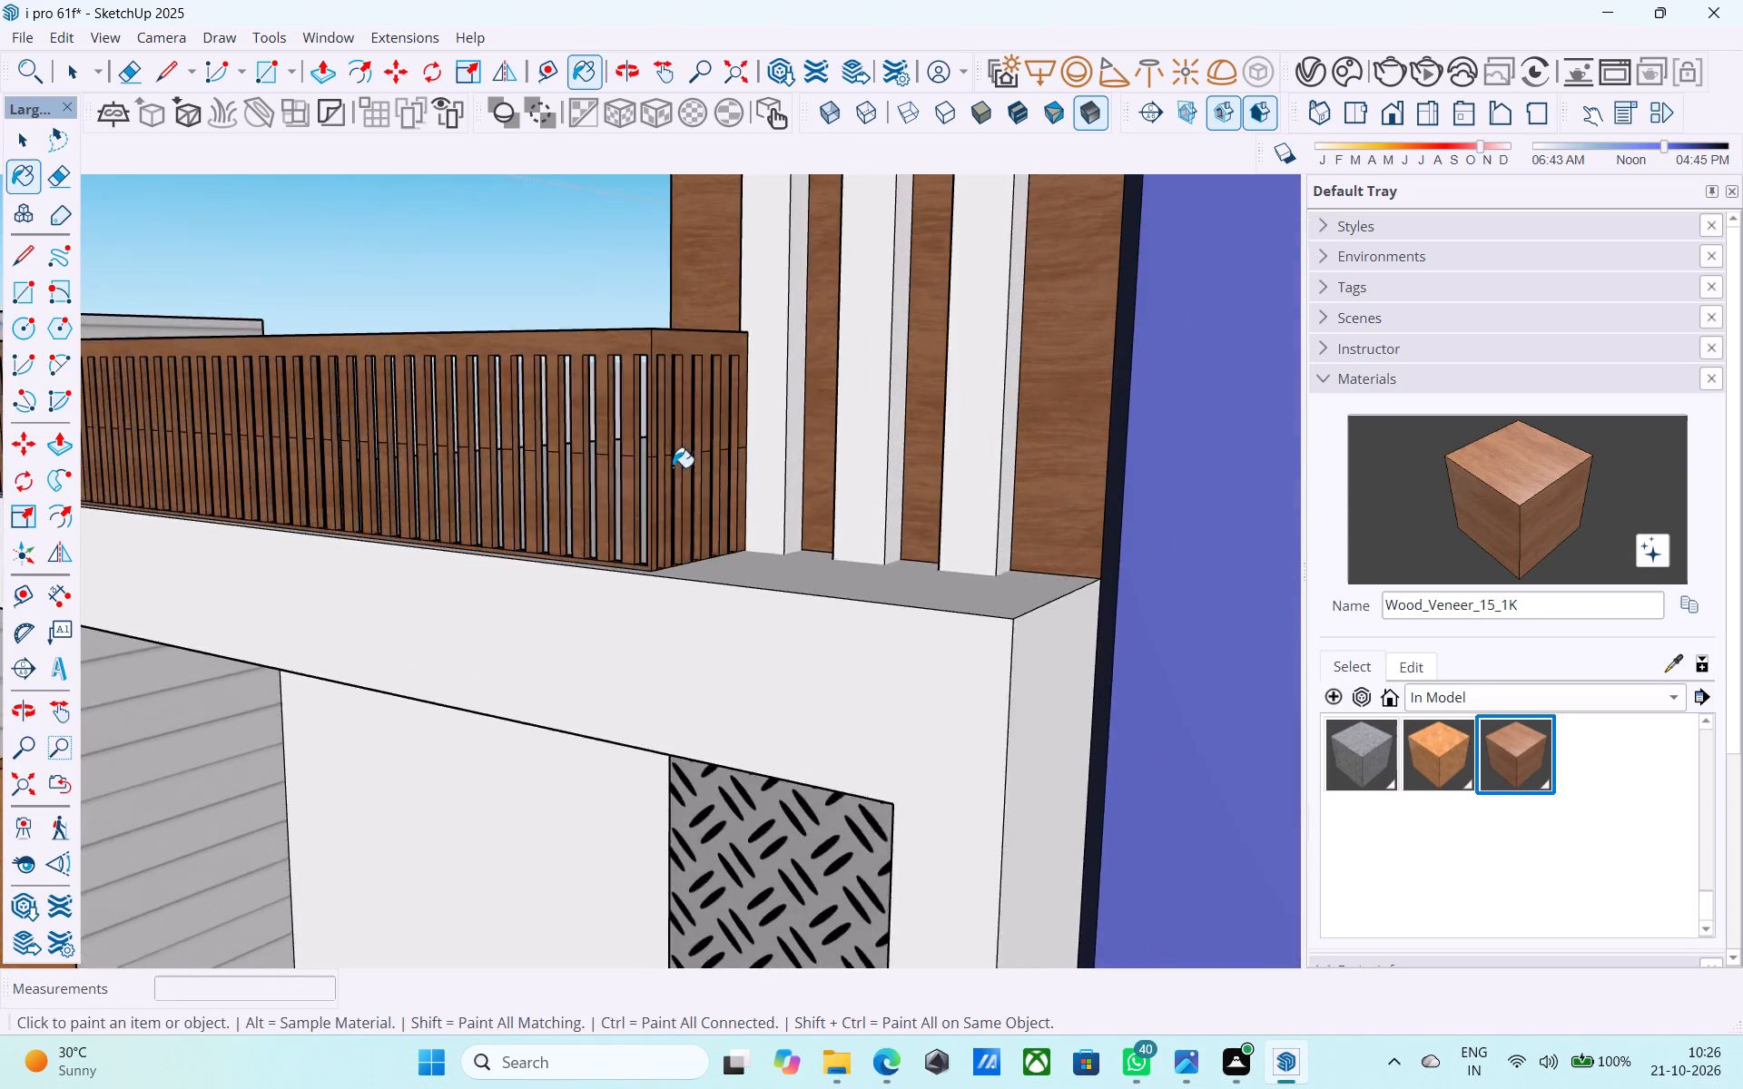
scroll(673, 467, "up", 2)
middle_click_drag(681, 466, 546, 469)
scroll(490, 451, "down", 4)
scroll(650, 459, "up", 11)
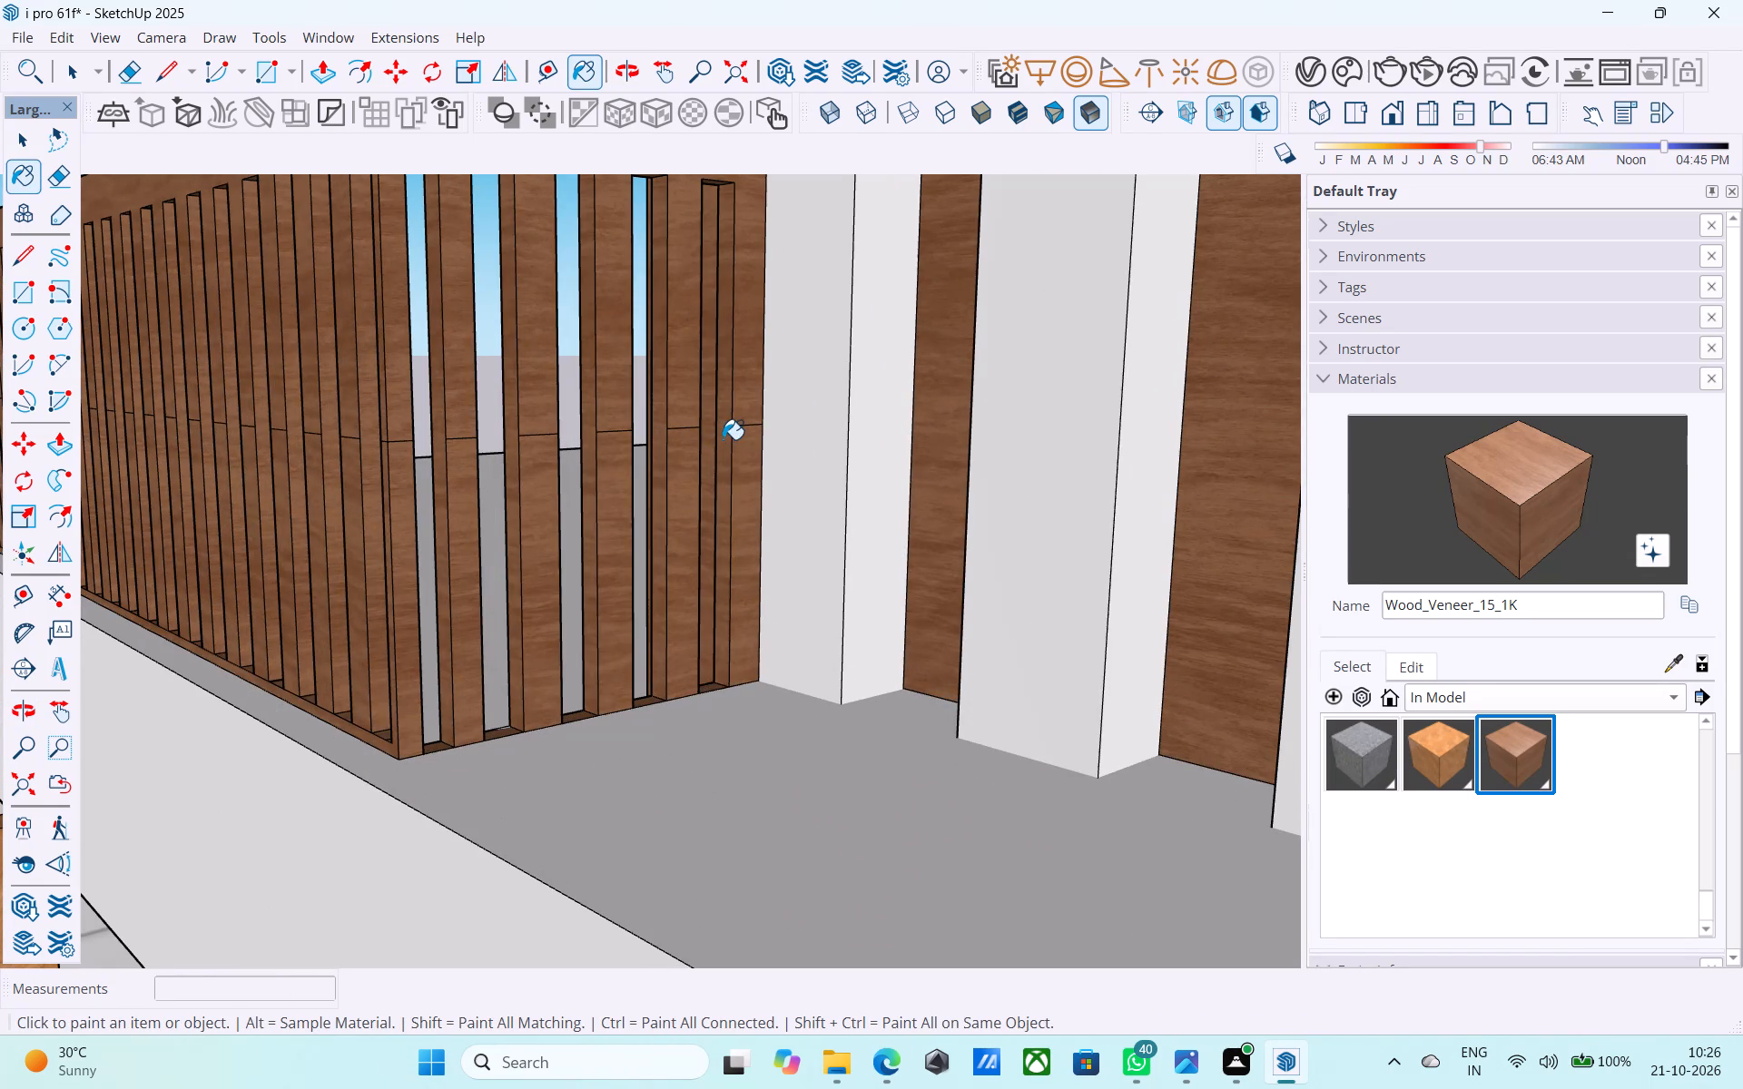
key("e")
key("space")
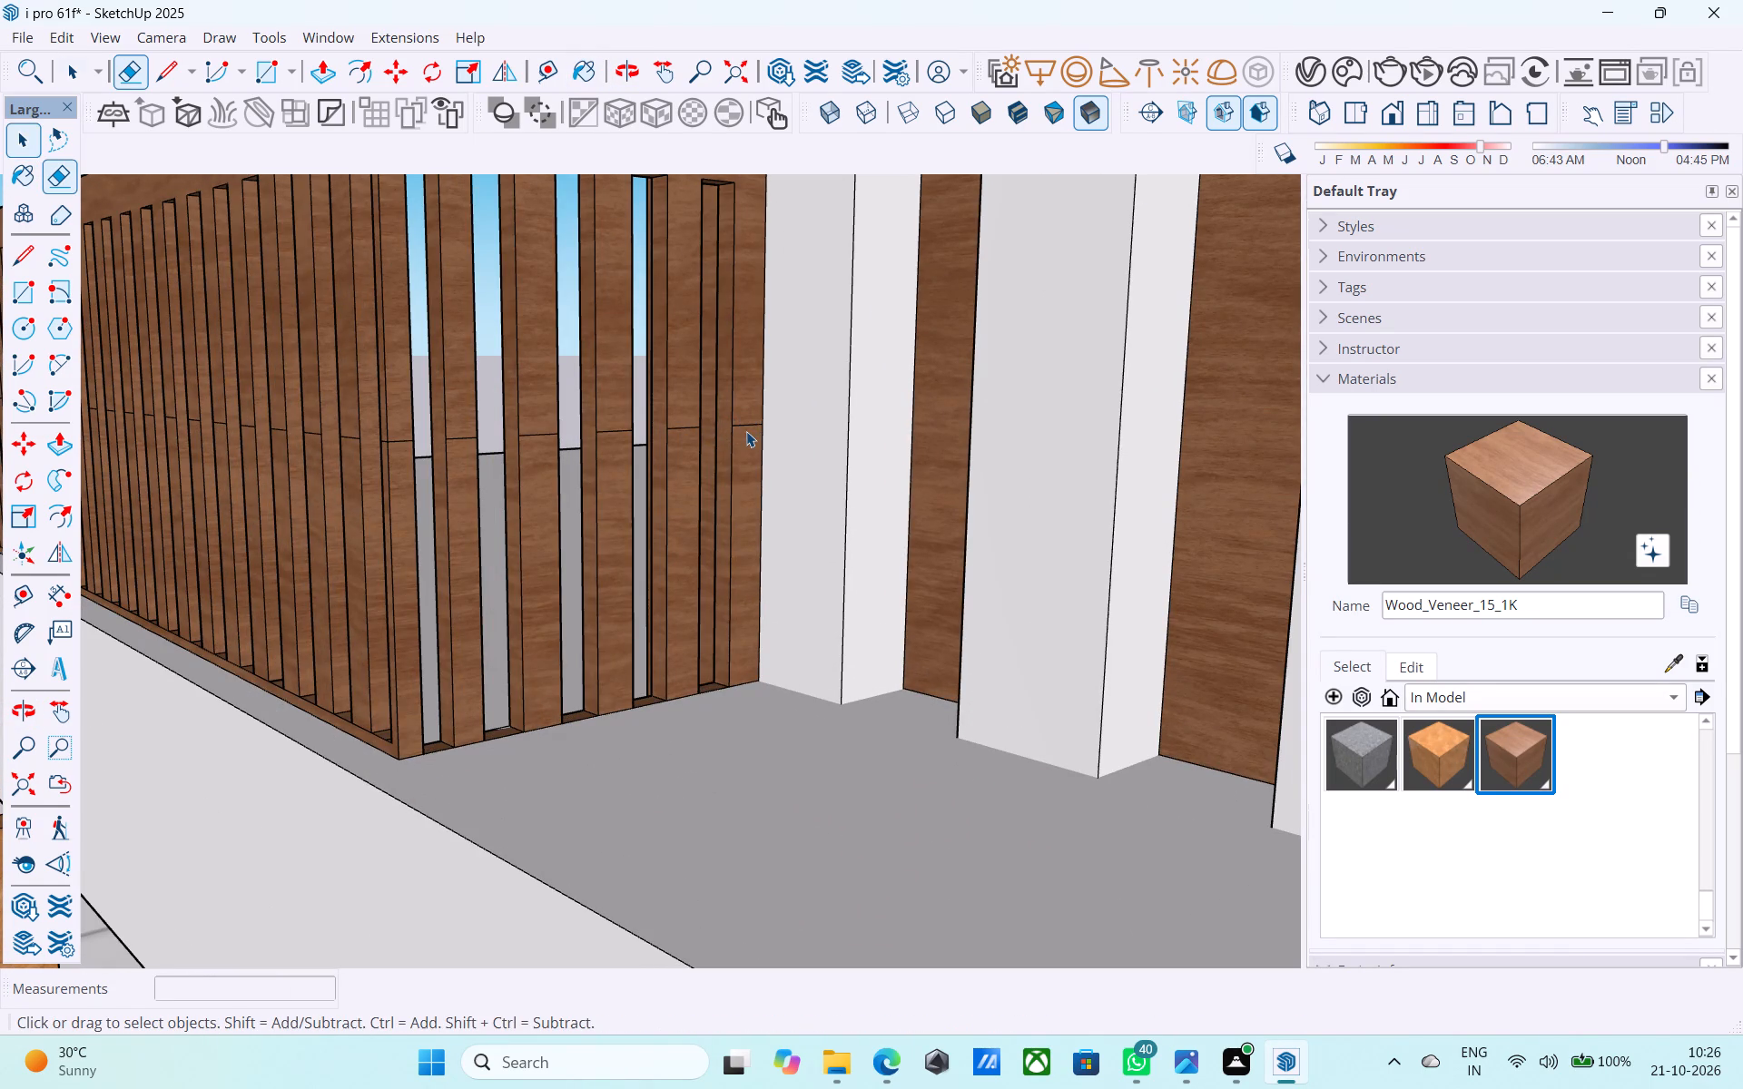
left_click(746, 431)
key("e")
left_click(746, 430)
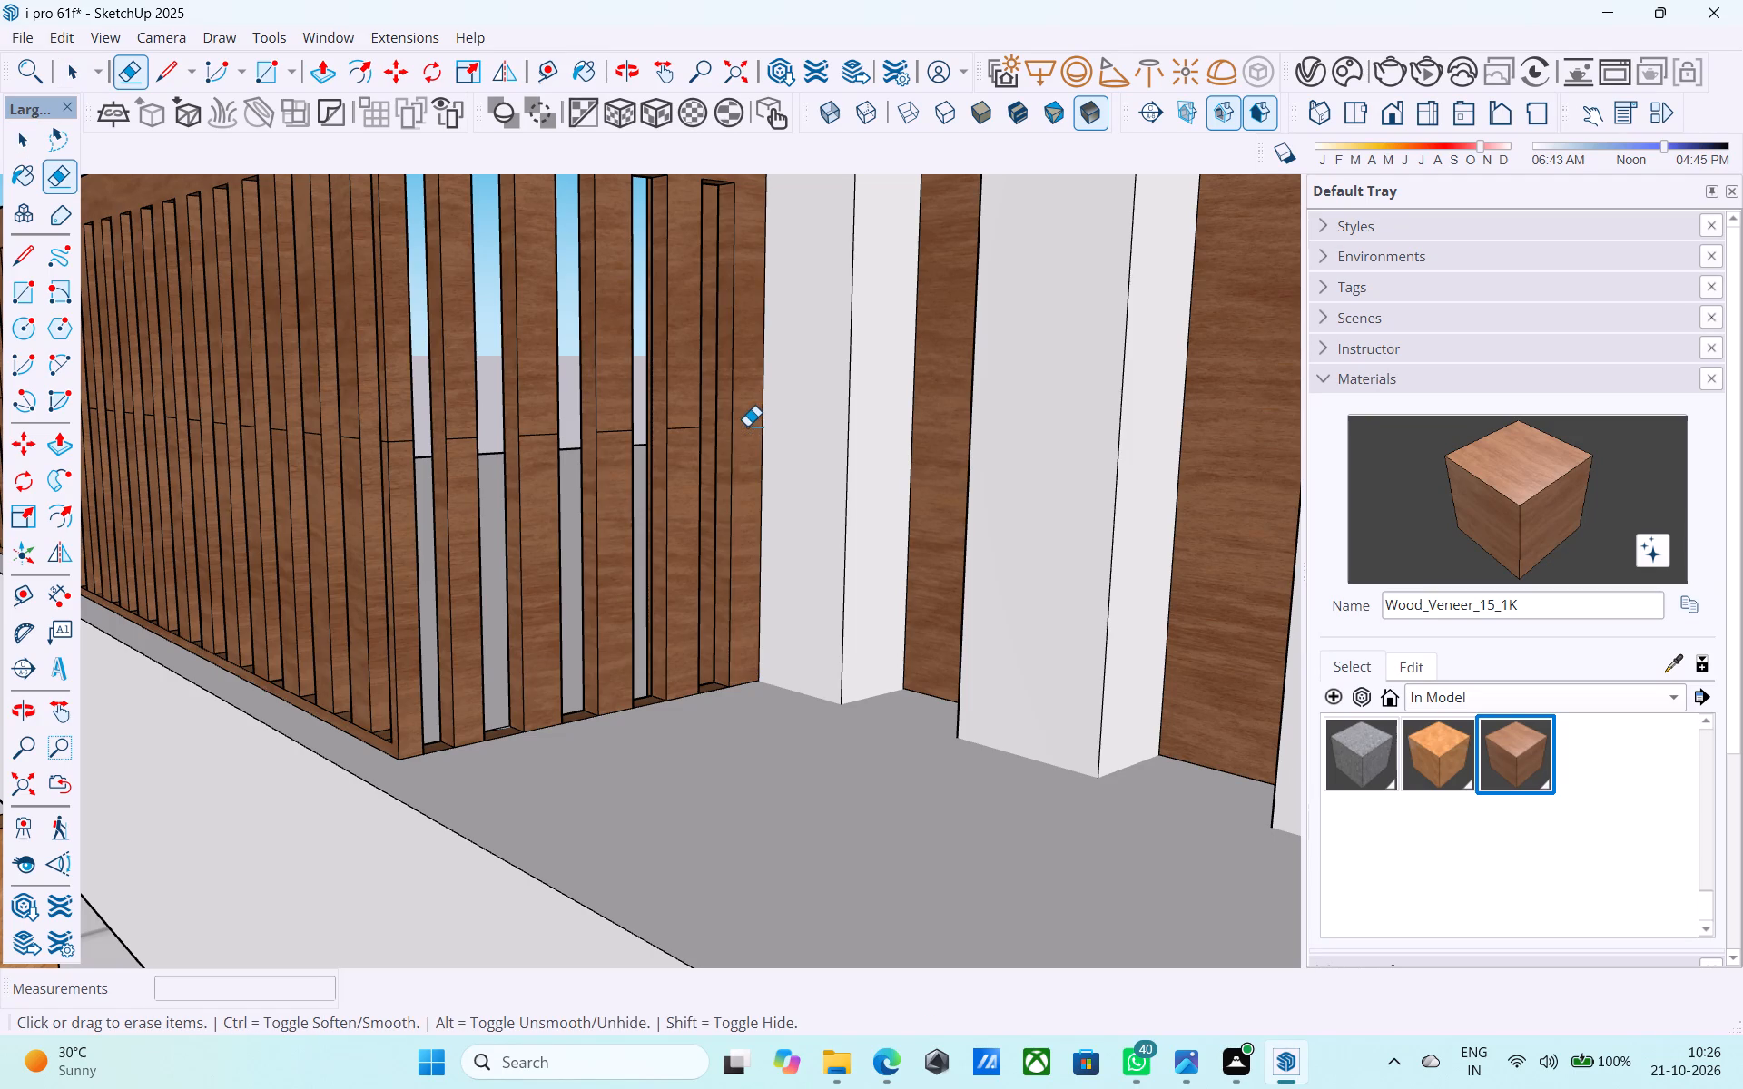
left_click(676, 429)
left_click(632, 432)
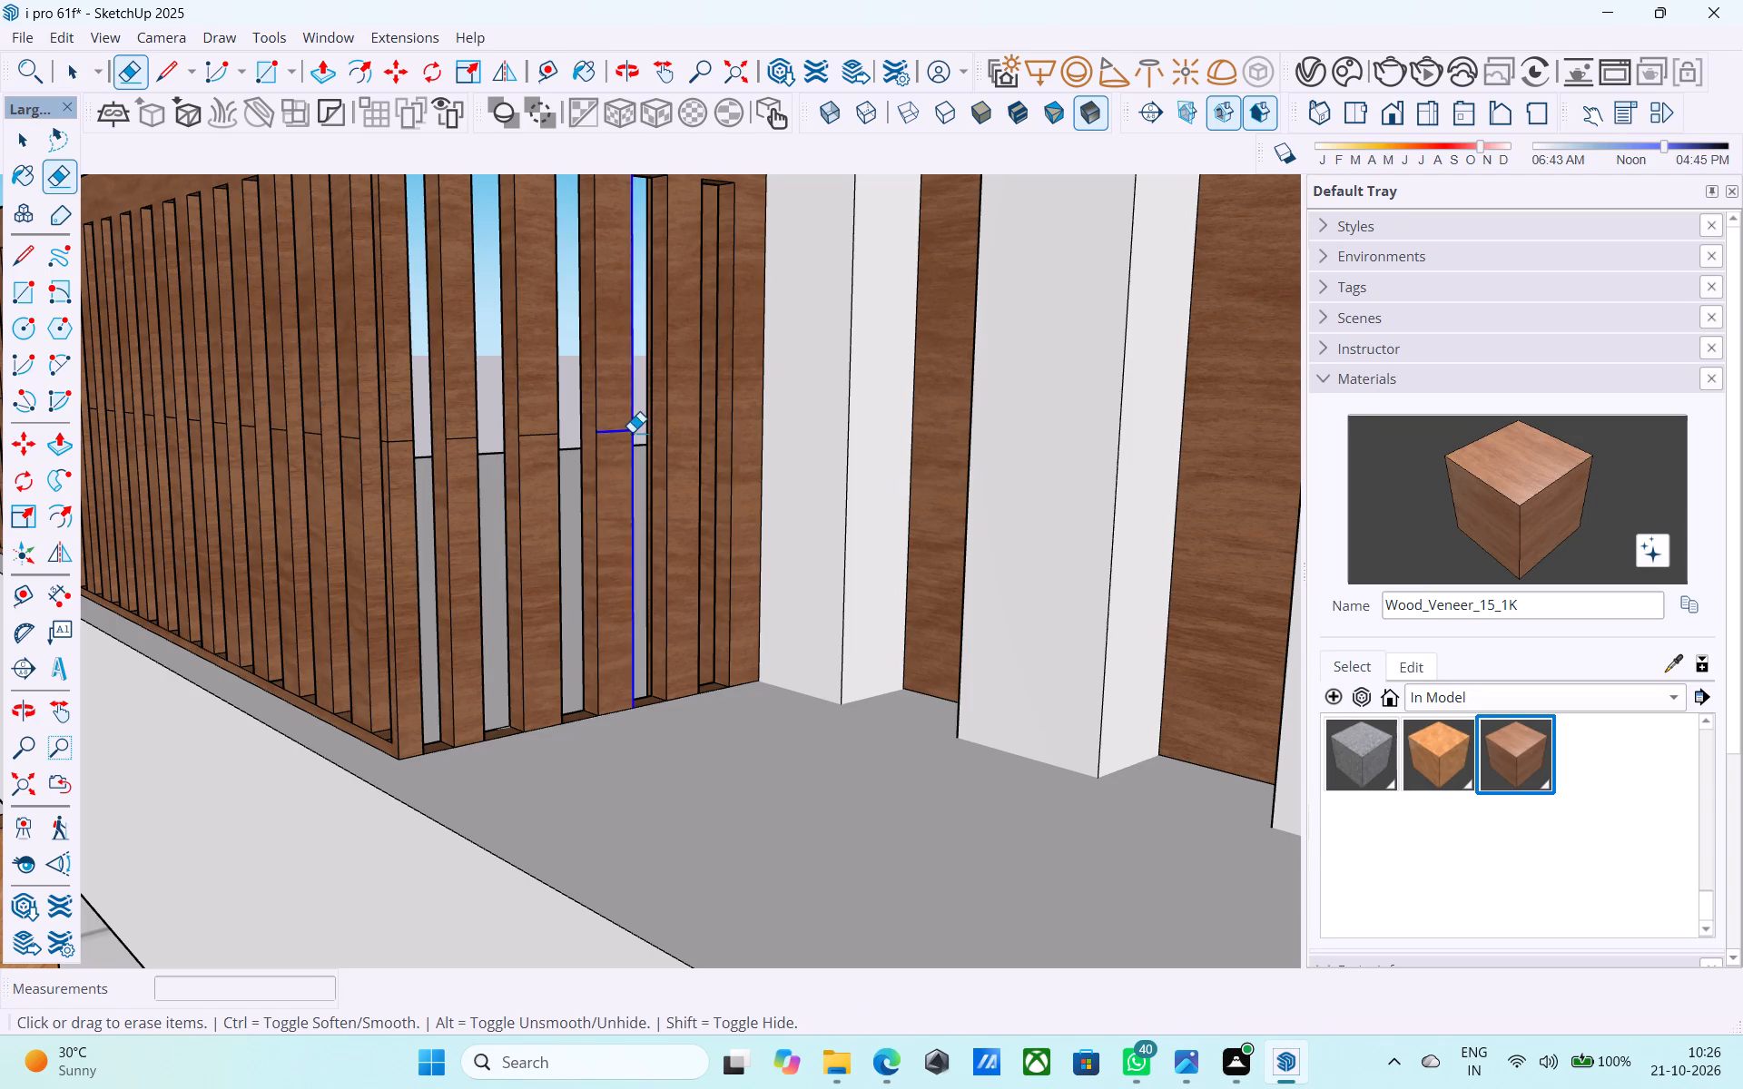
key("ctrl+z")
left_click(618, 431)
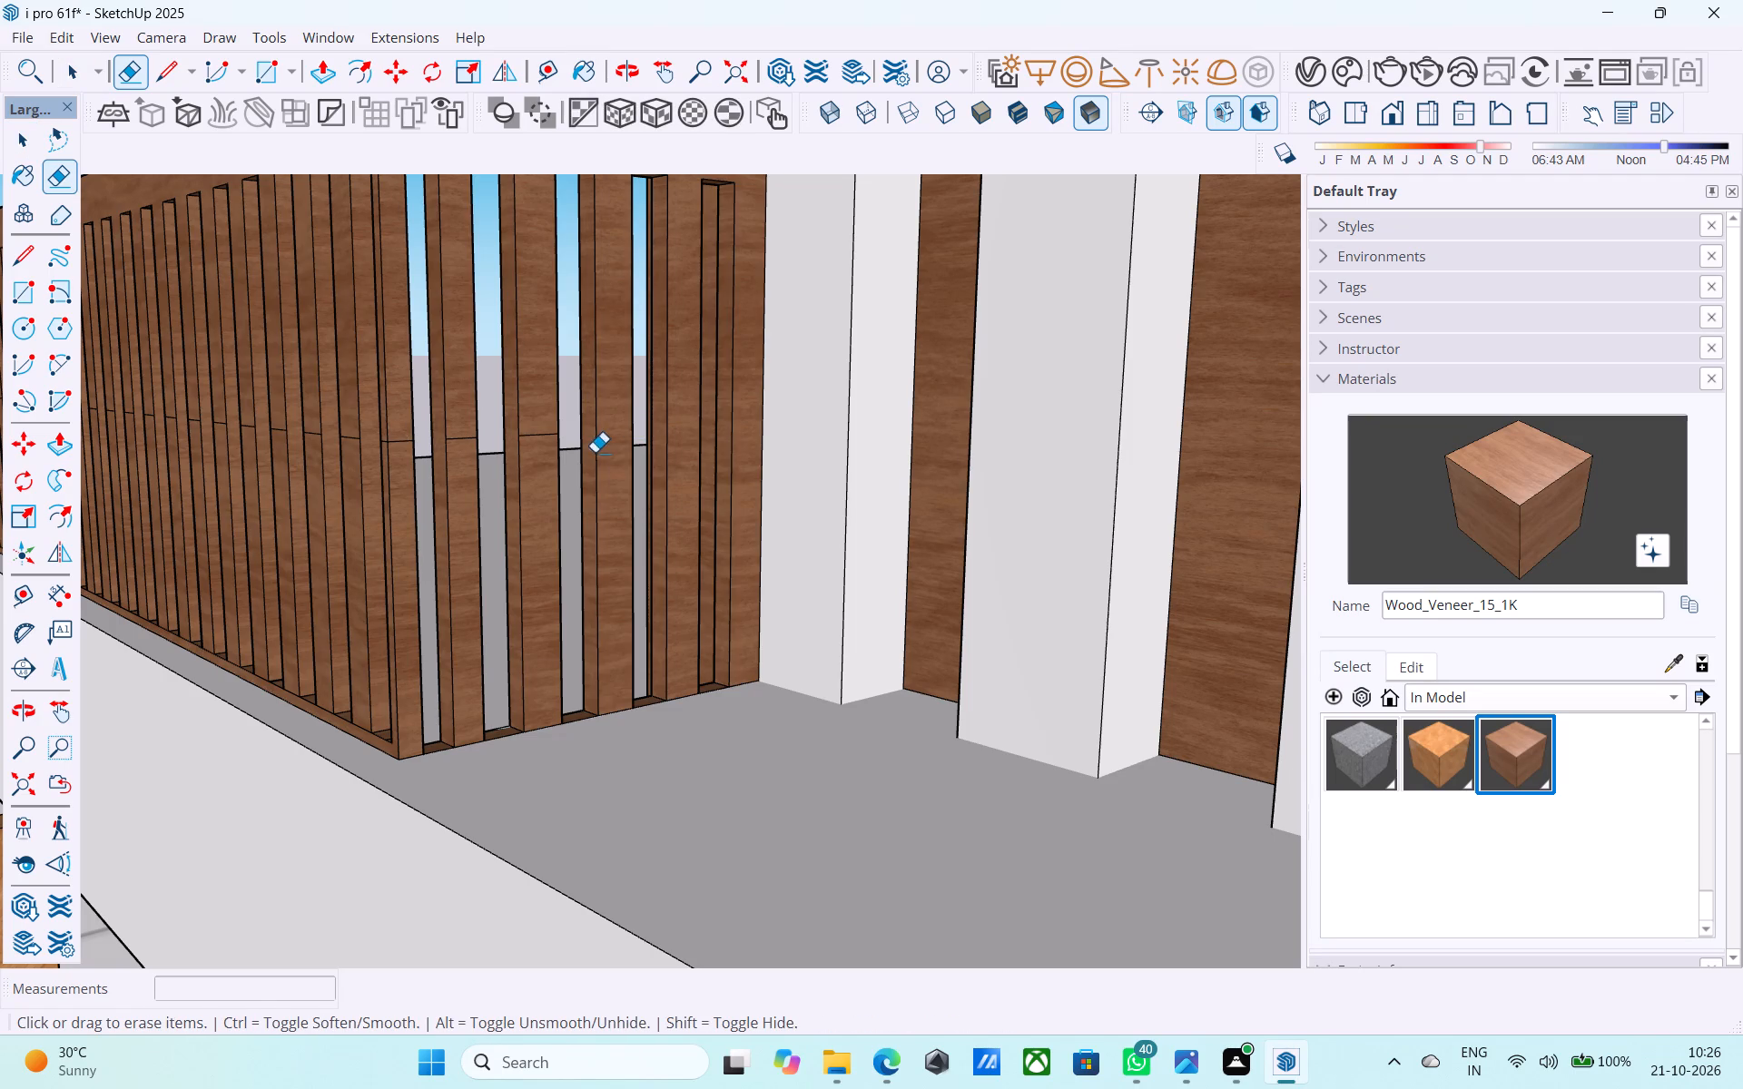
left_click(548, 437)
left_click(461, 437)
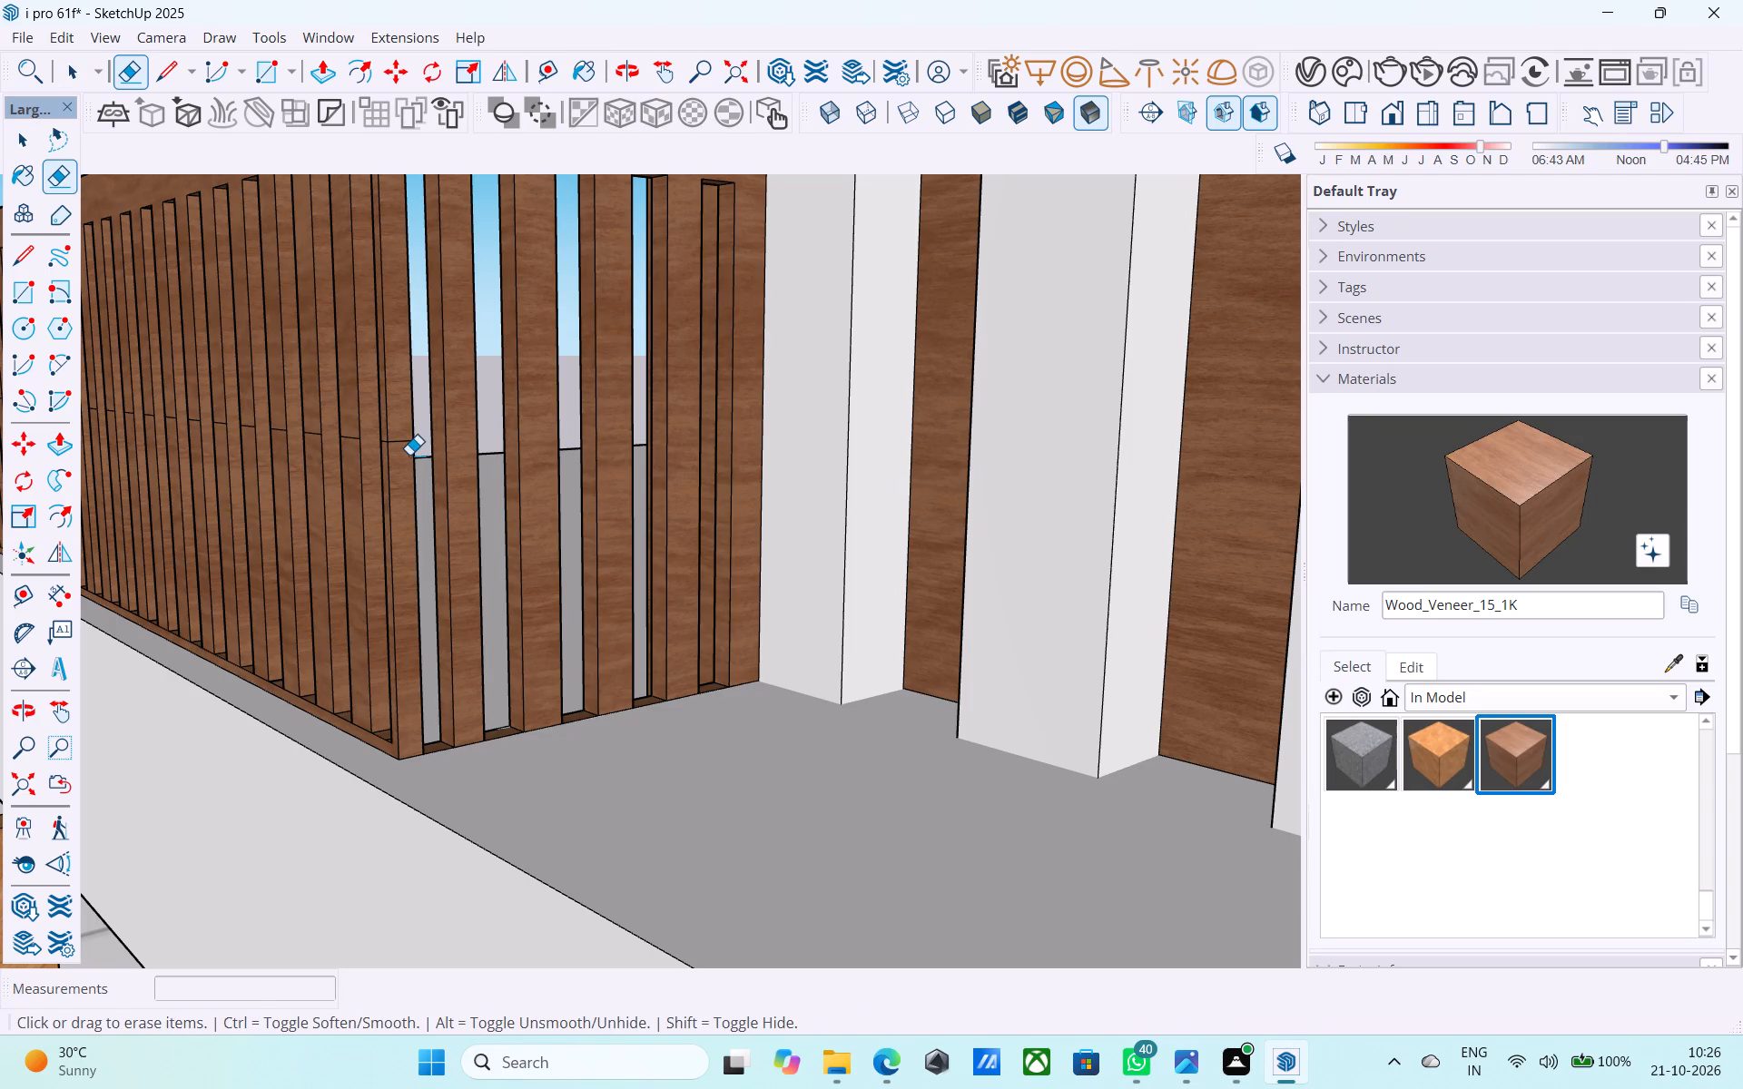
left_click(403, 446)
middle_click(403, 443)
left_click(405, 442)
Examine the railing, balconies and full front facade from several angles.
middle_click_drag(406, 442, 414, 442)
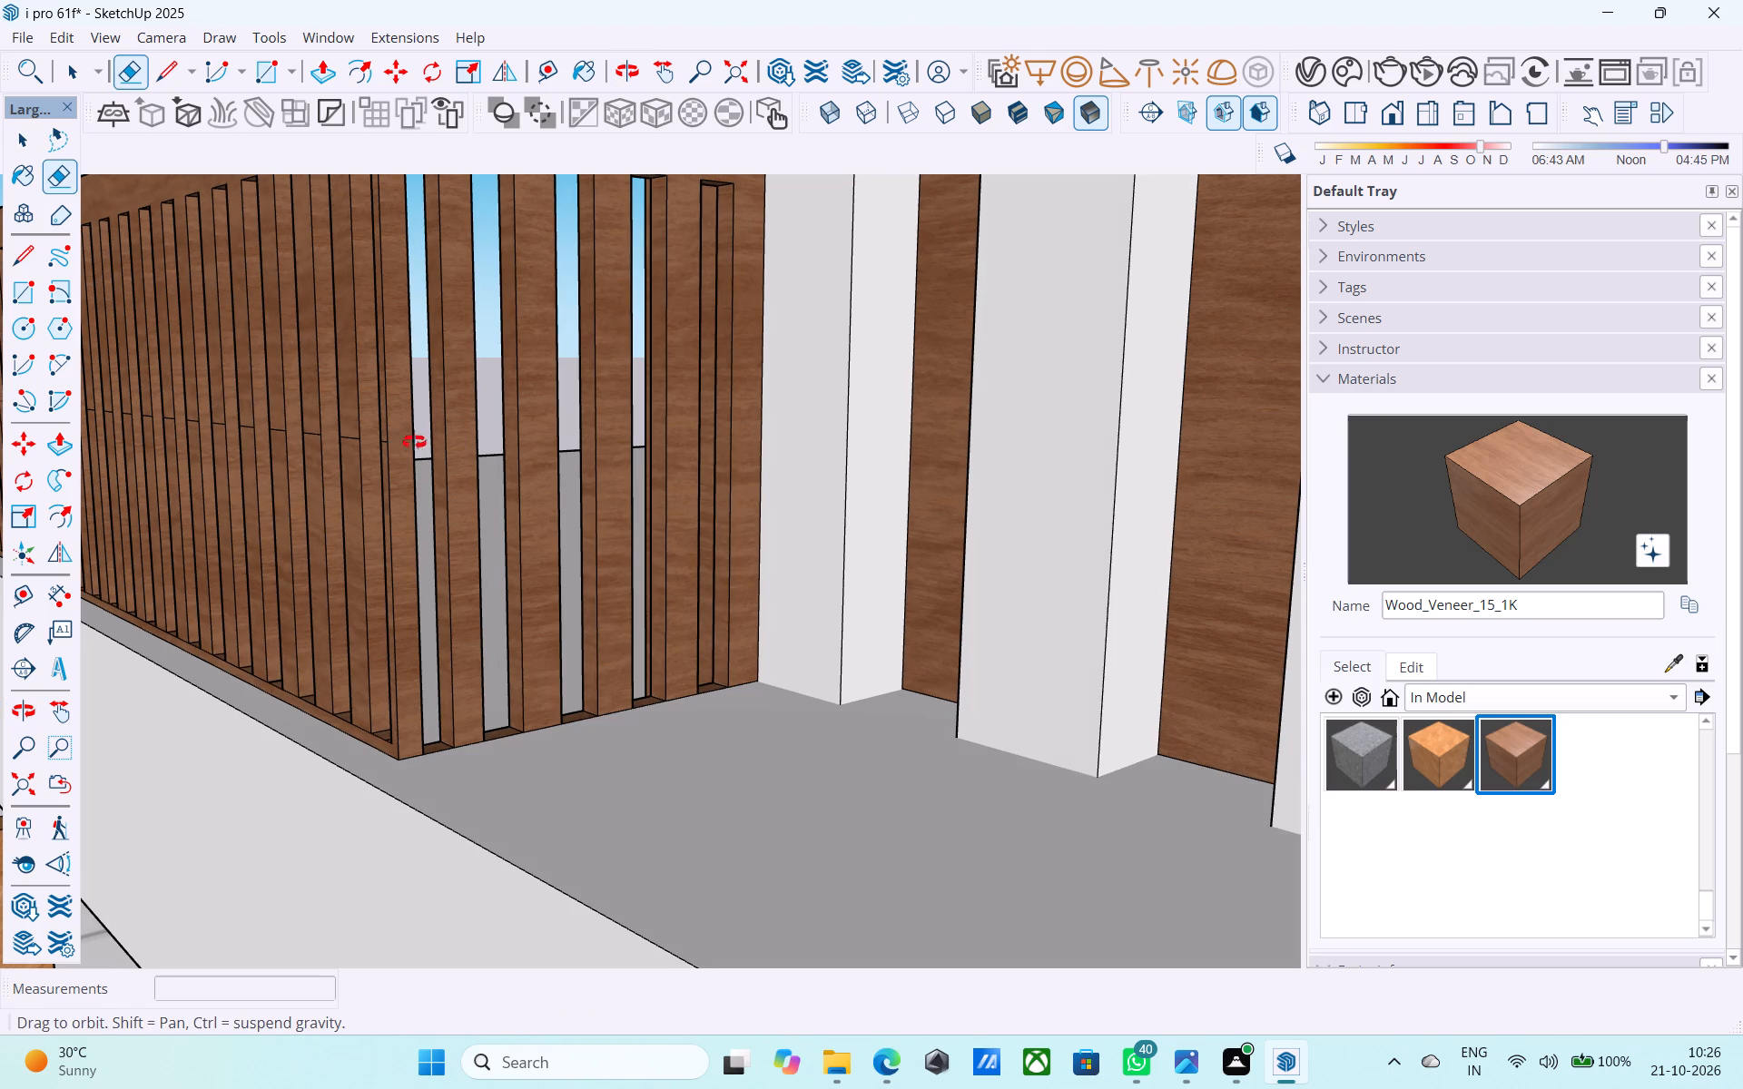
middle_click_drag(414, 442, 1038, 378)
scroll(1041, 378, "down", 5)
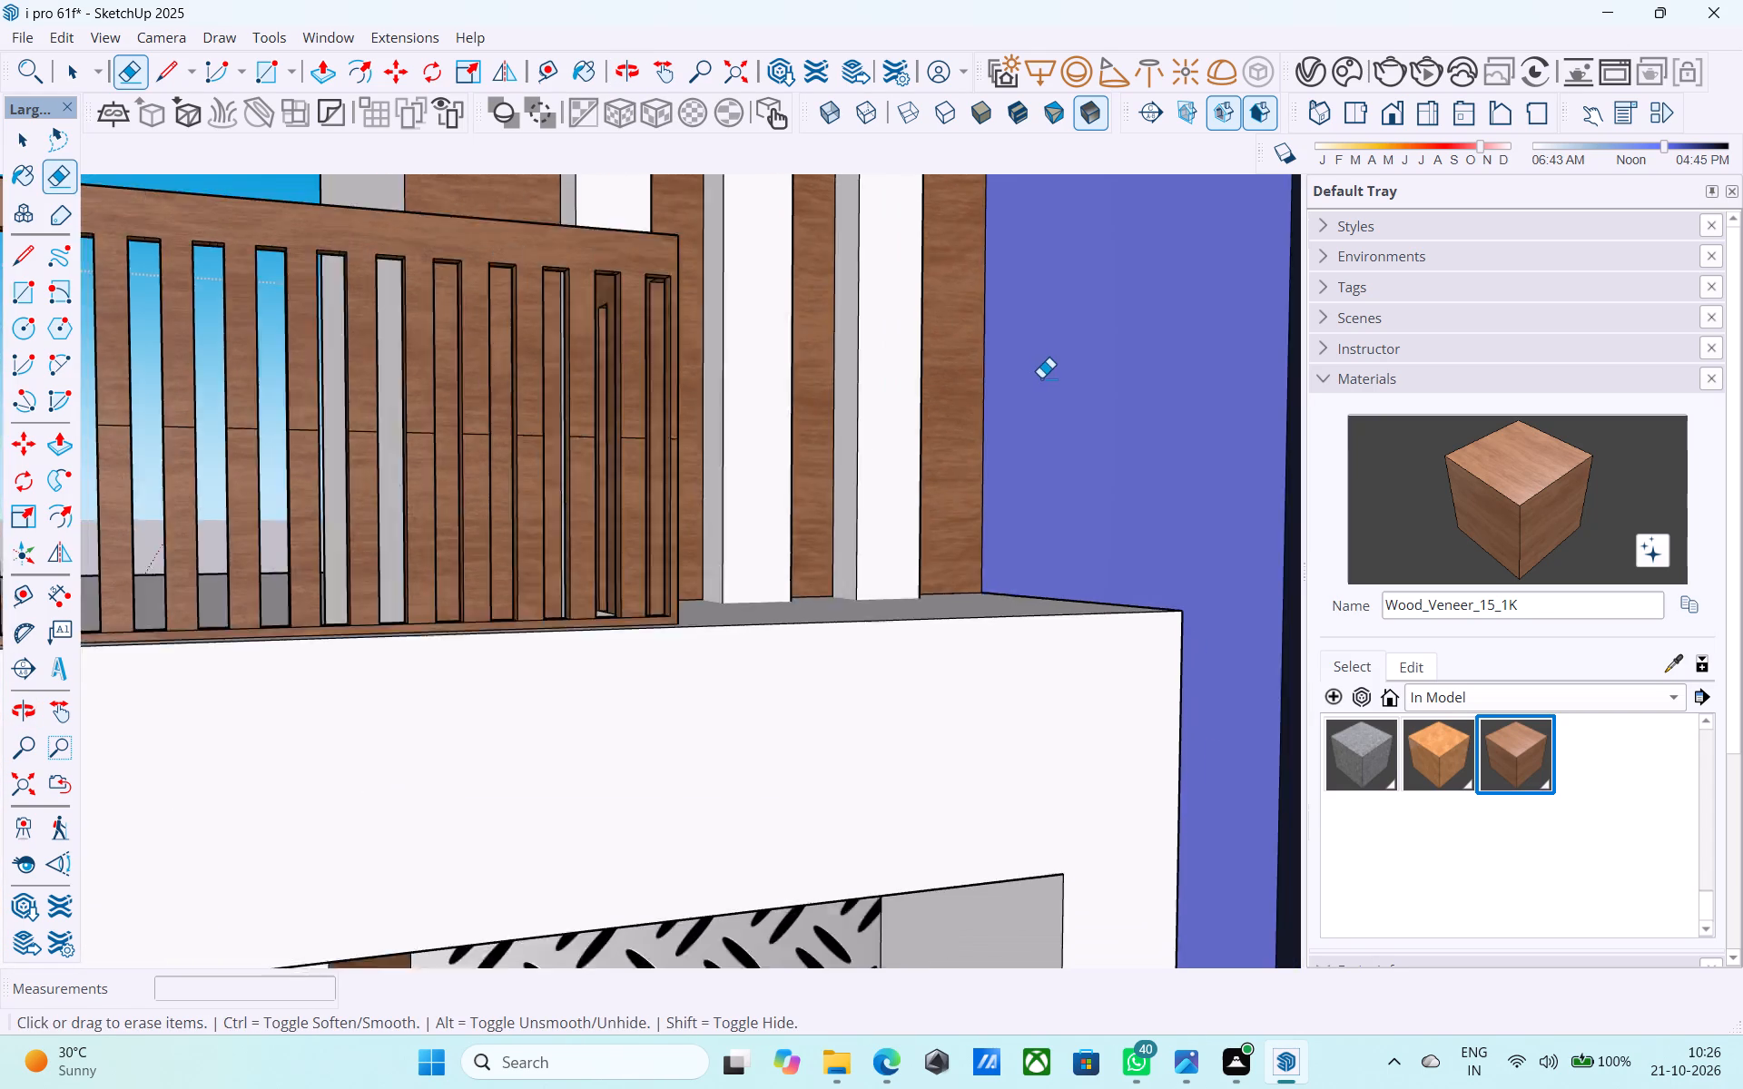
scroll(907, 432, "down", 17)
middle_click_drag(851, 478, 688, 495)
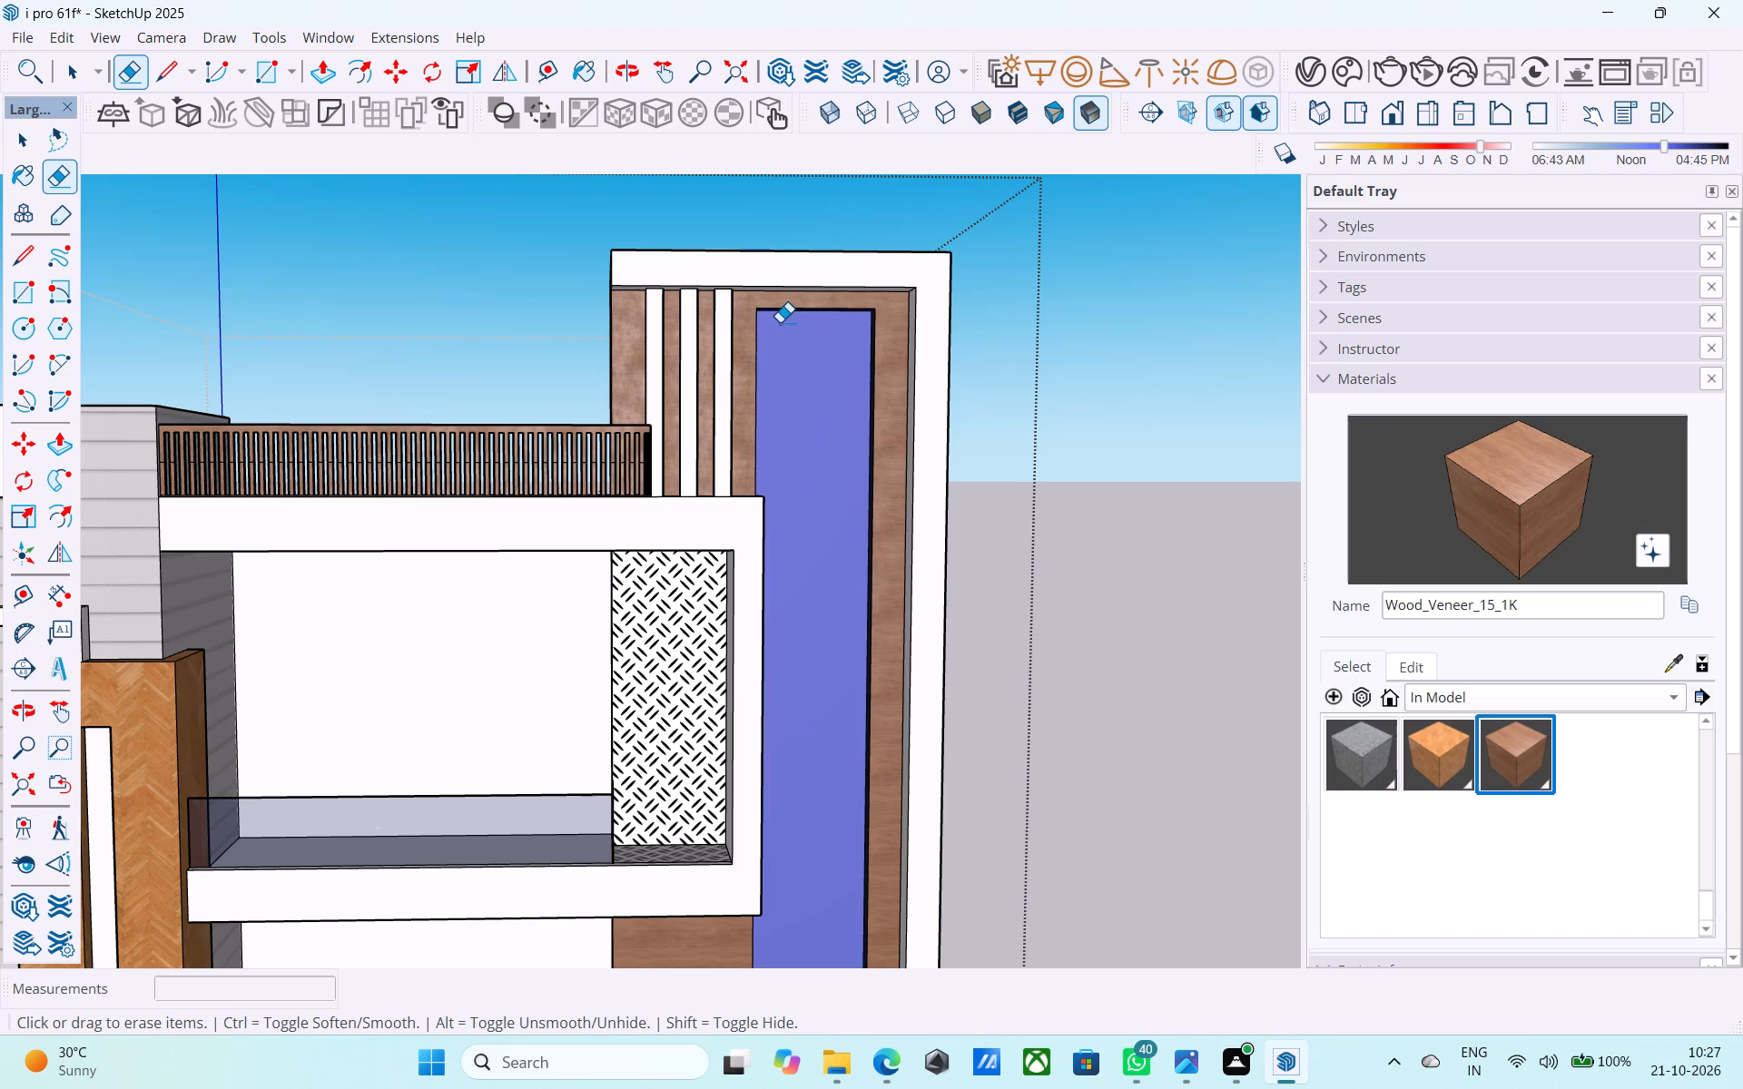
scroll(771, 350, "down", 14)
middle_click_drag(747, 421, 704, 417)
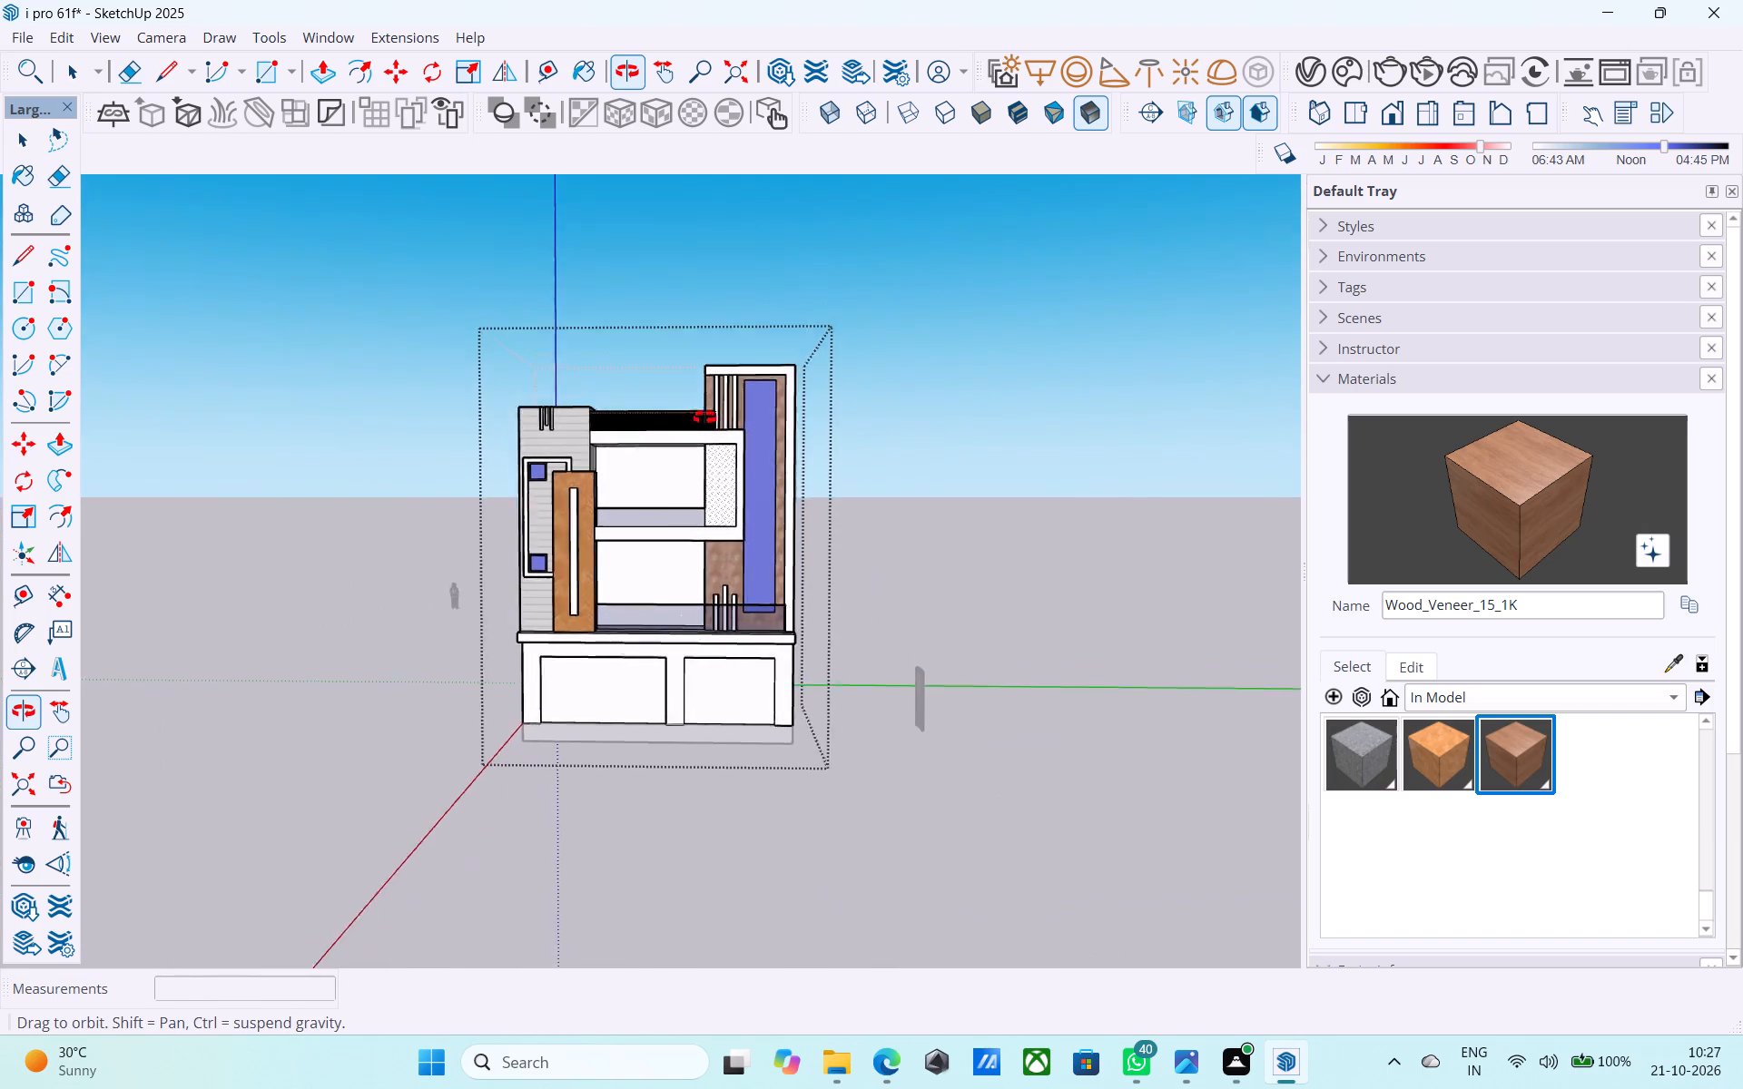
middle_click_drag(704, 417, 581, 486)
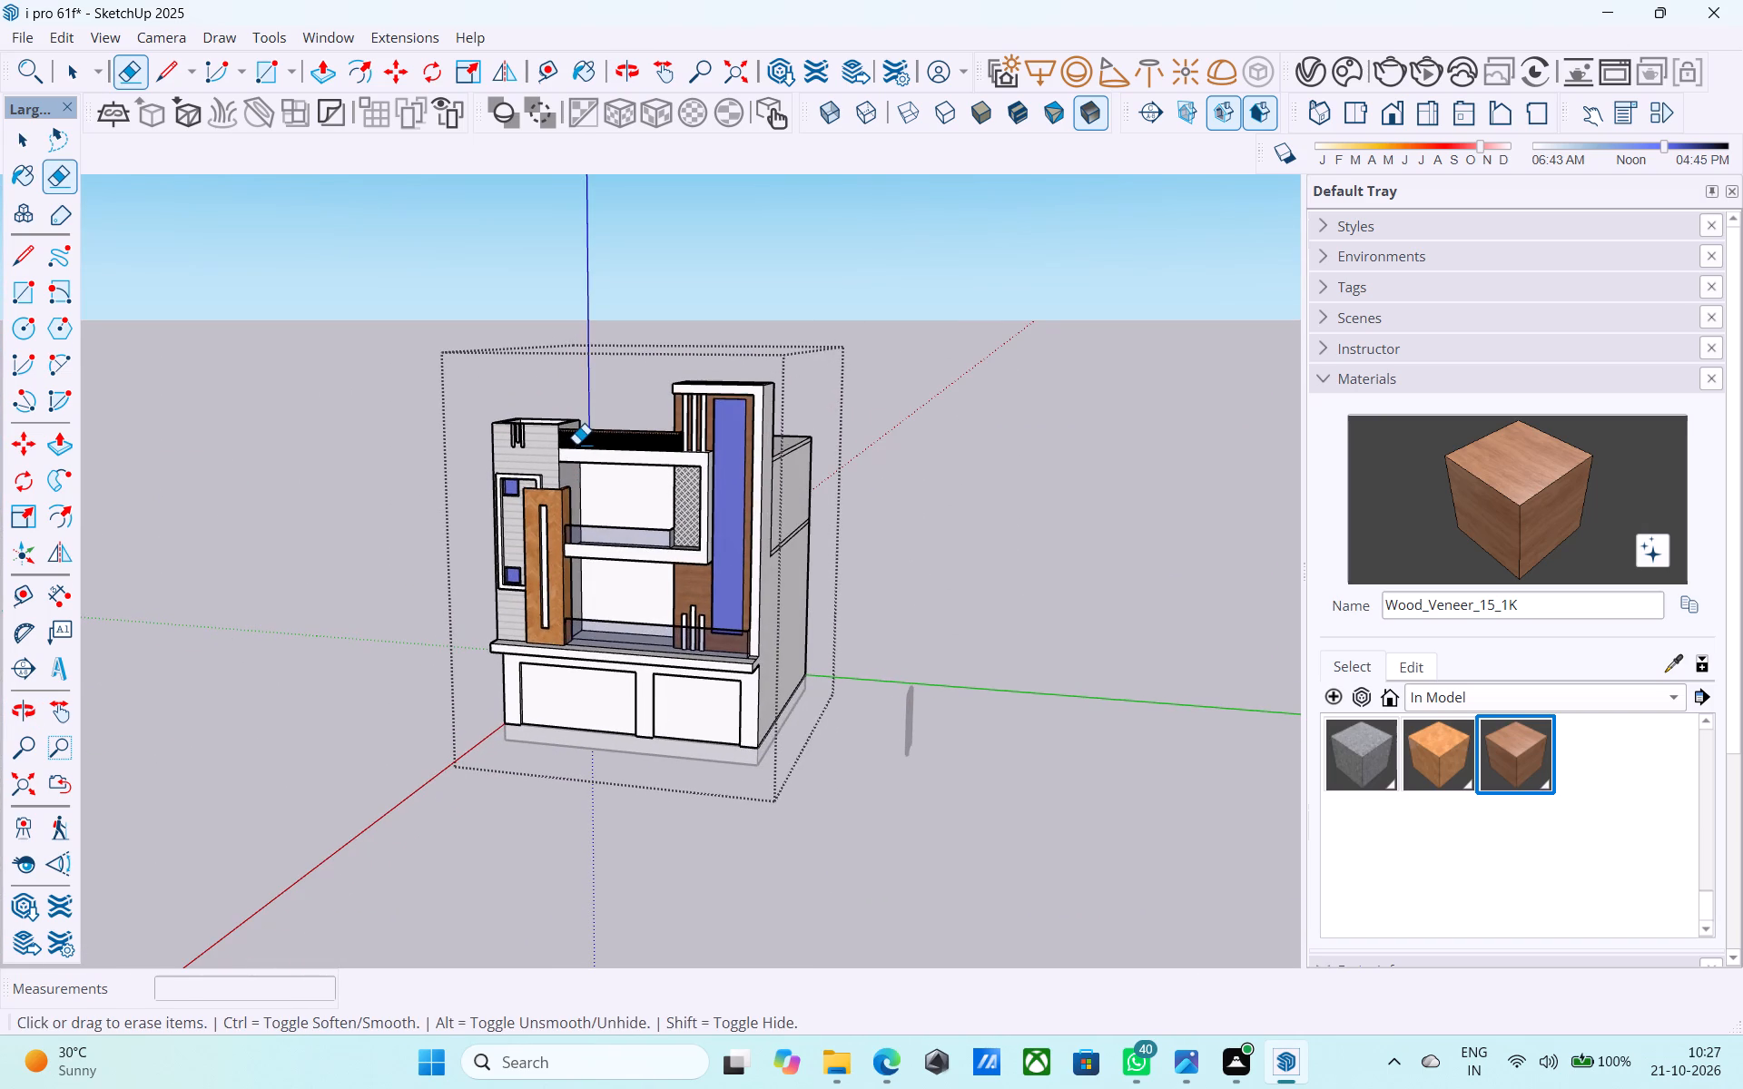
scroll(576, 456, "up", 6)
middle_click_drag(576, 456, 769, 376)
scroll(769, 376, "up", 2)
scroll(739, 368, "down", 5)
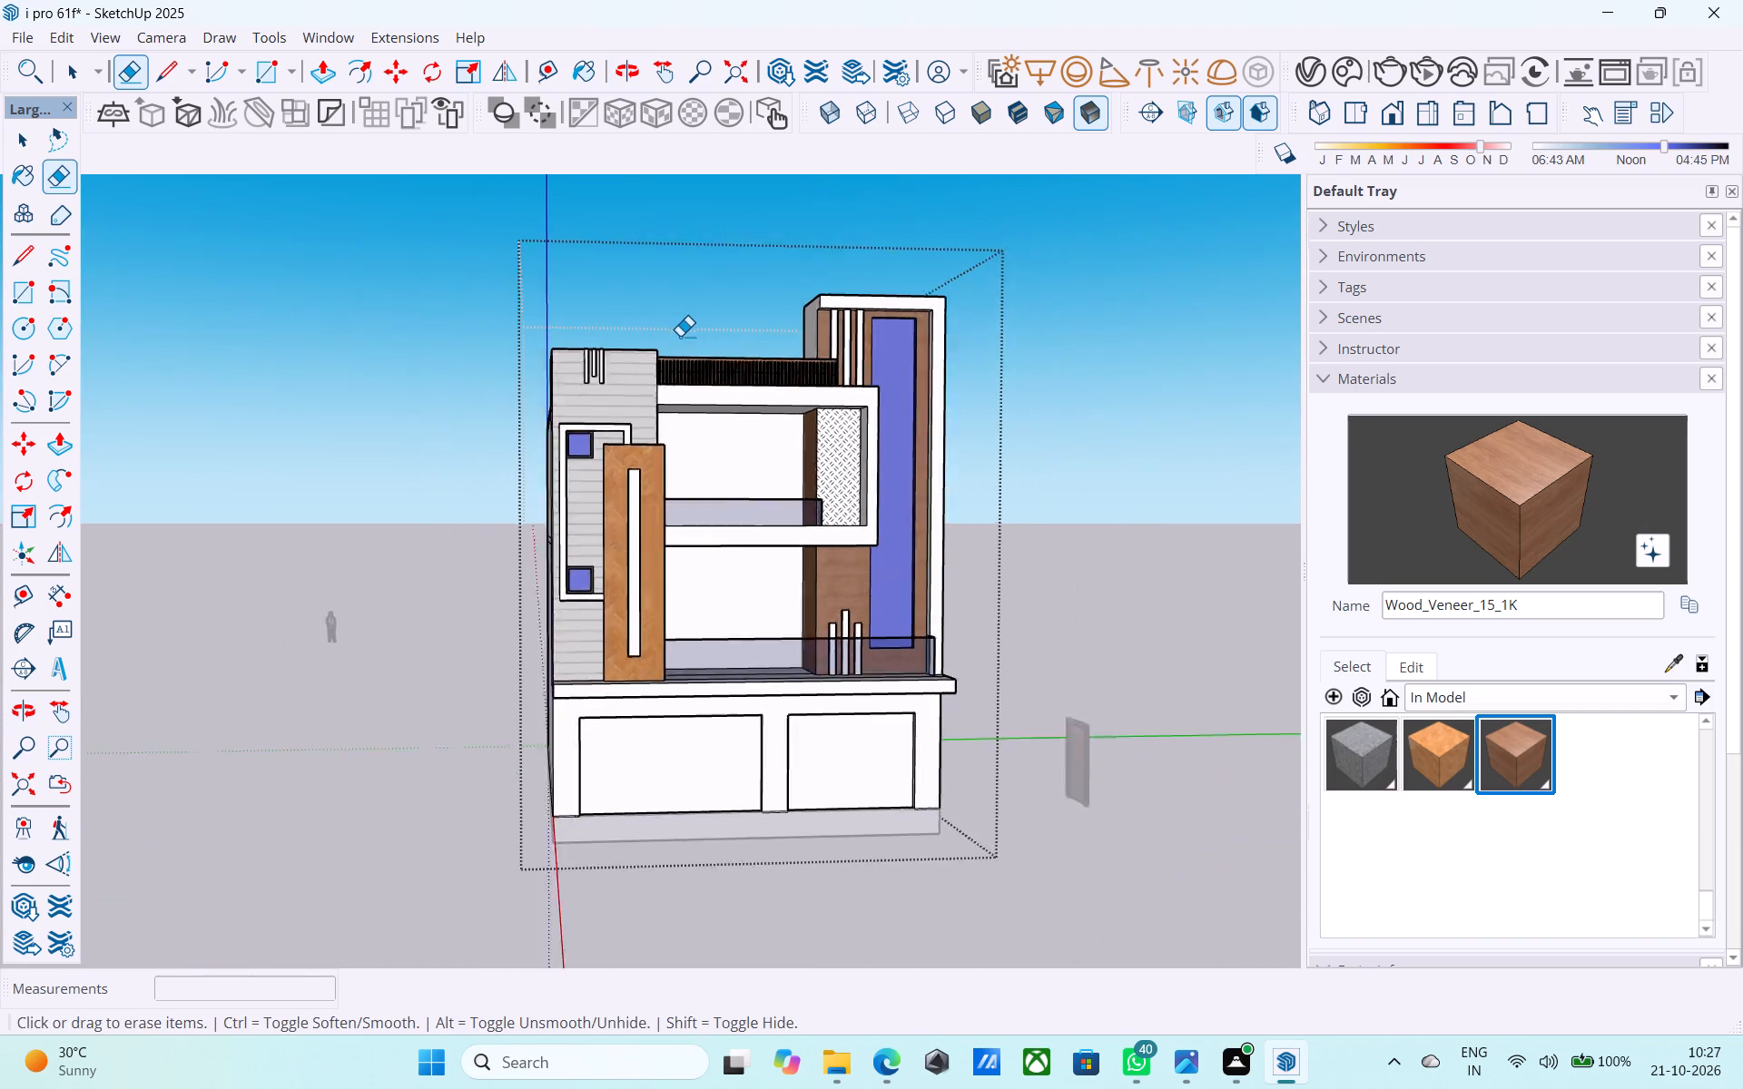
middle_click_drag(671, 349, 586, 368)
scroll(581, 441, "up", 9)
middle_click_drag(570, 512, 567, 565)
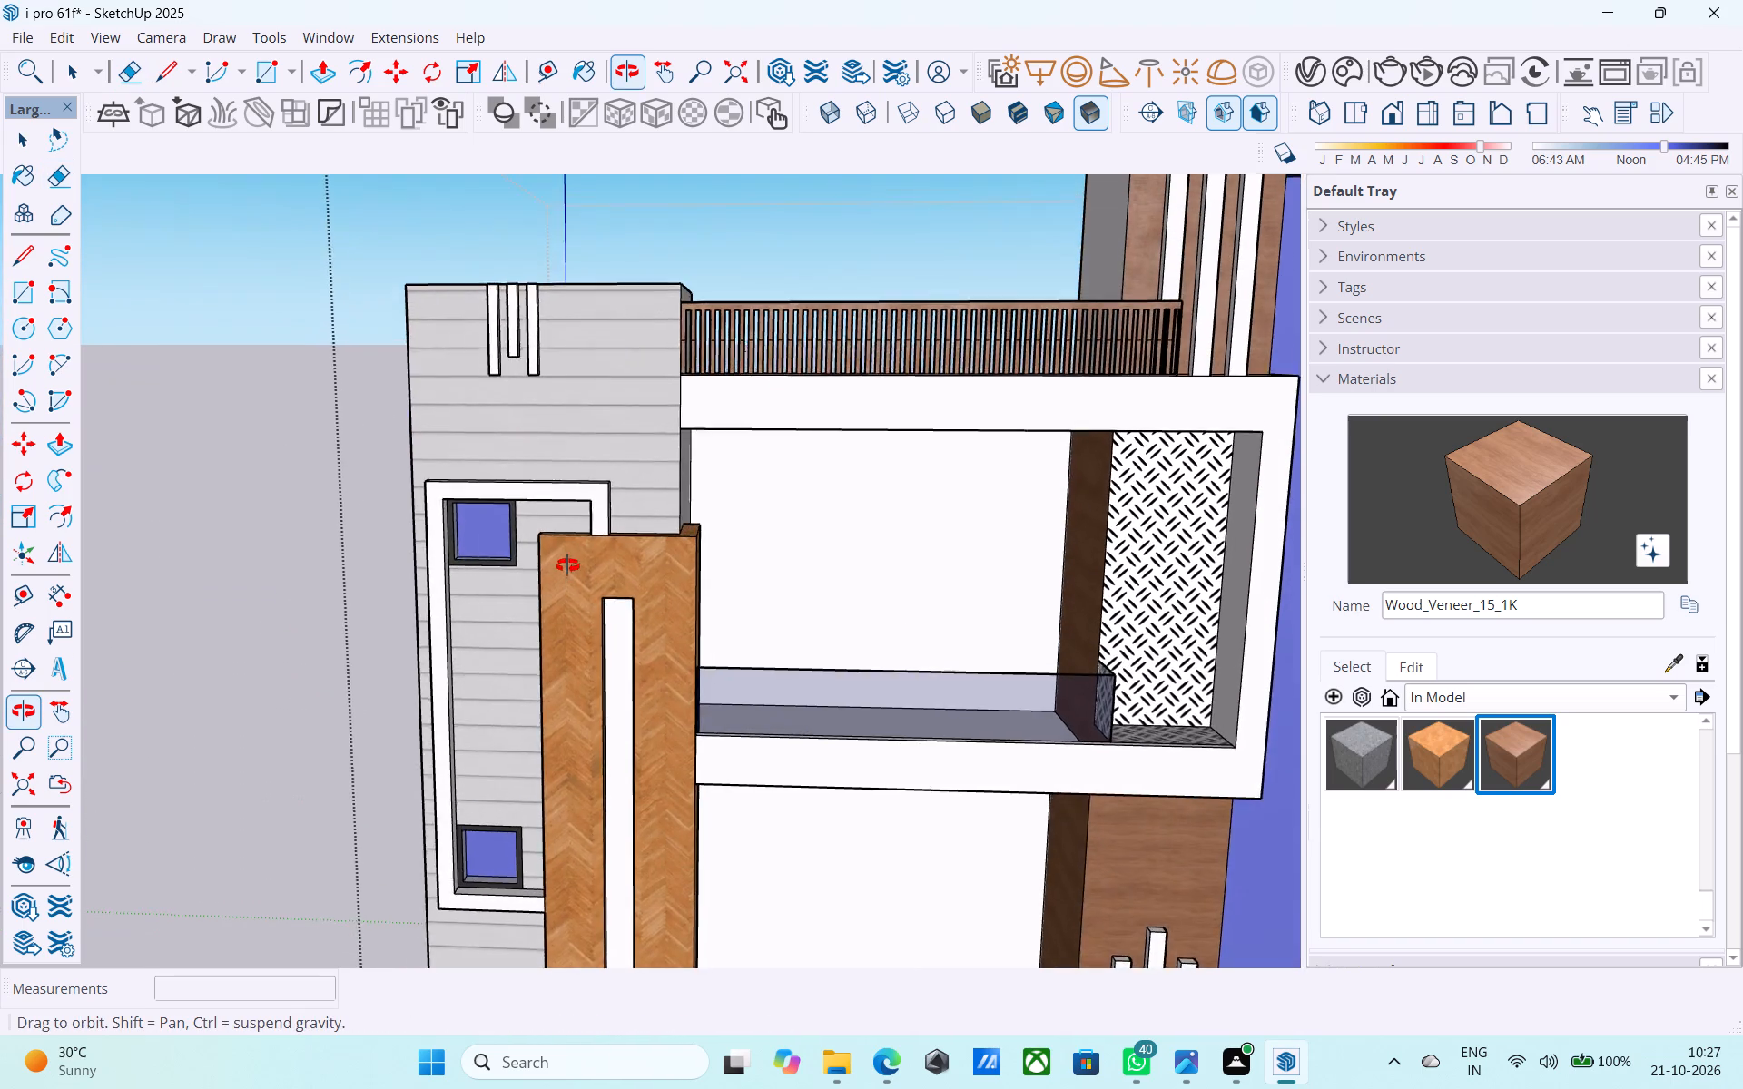
middle_click_drag(567, 565, 470, 486)
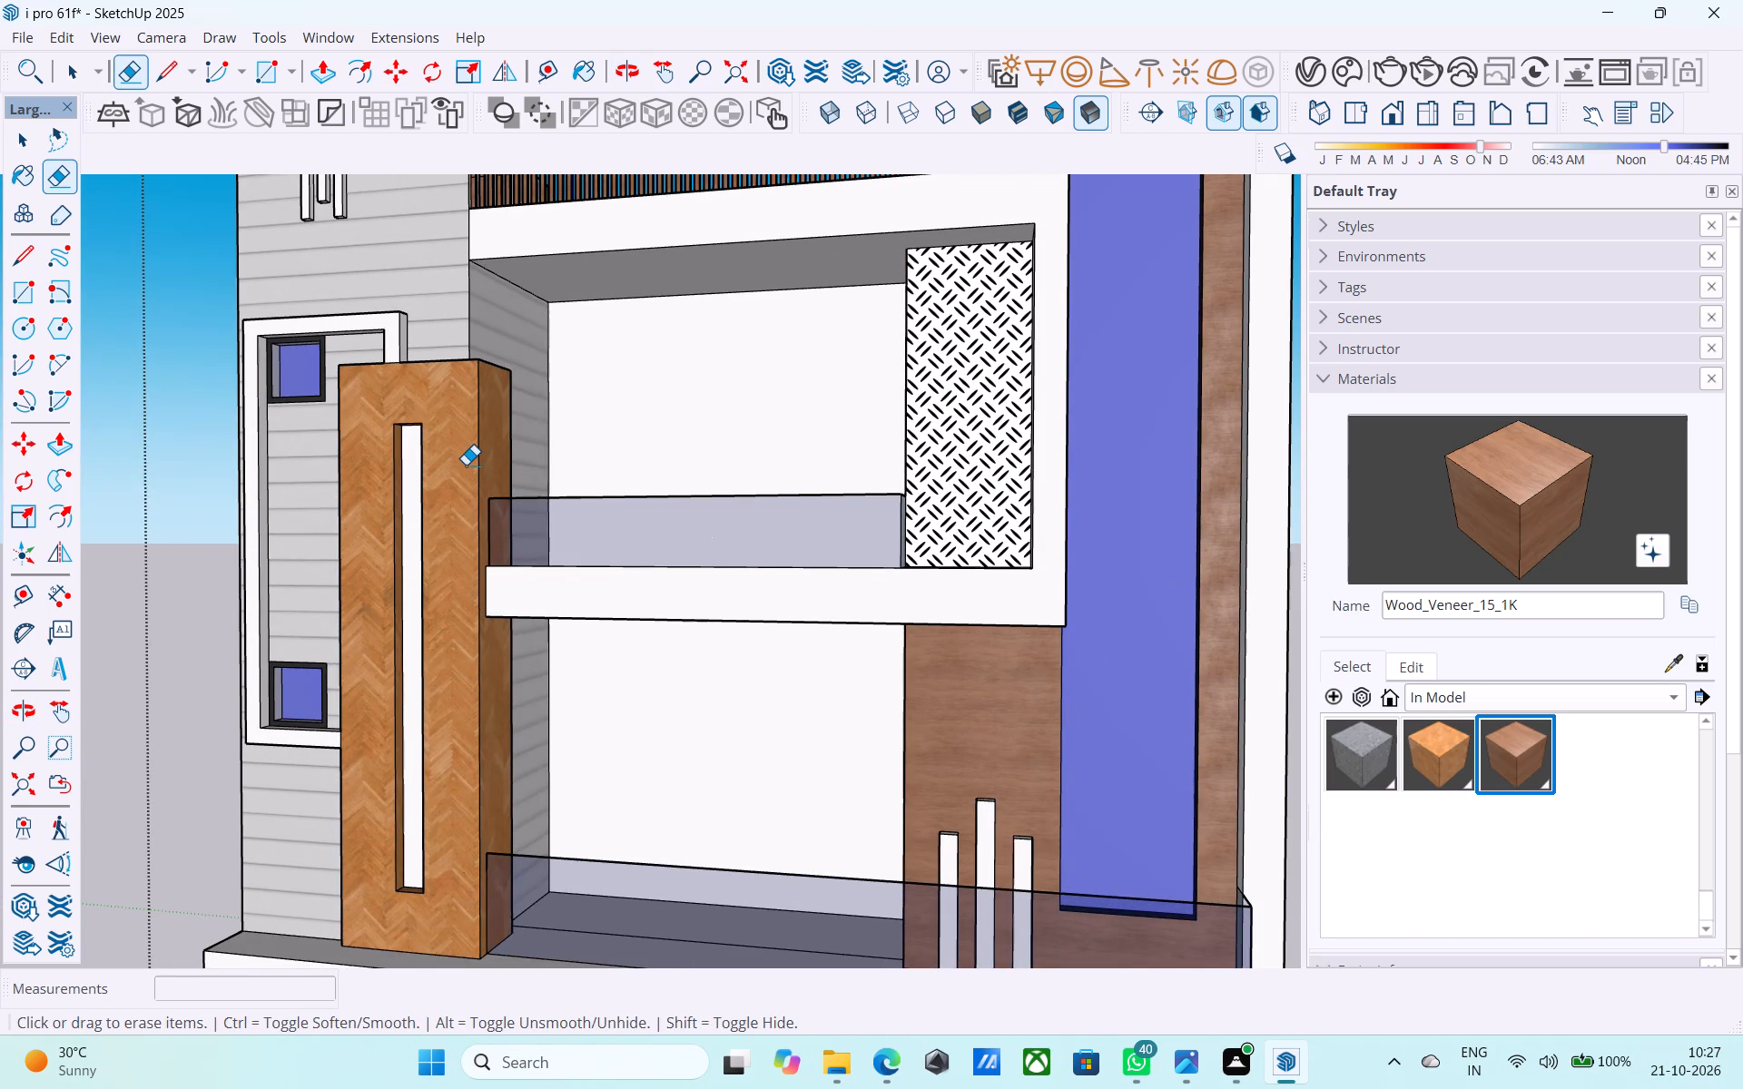
scroll(846, 362, "down", 6)
middle_click_drag(846, 368, 546, 529)
middle_click_drag(558, 468, 740, 383)
middle_click_drag(740, 383, 803, 323)
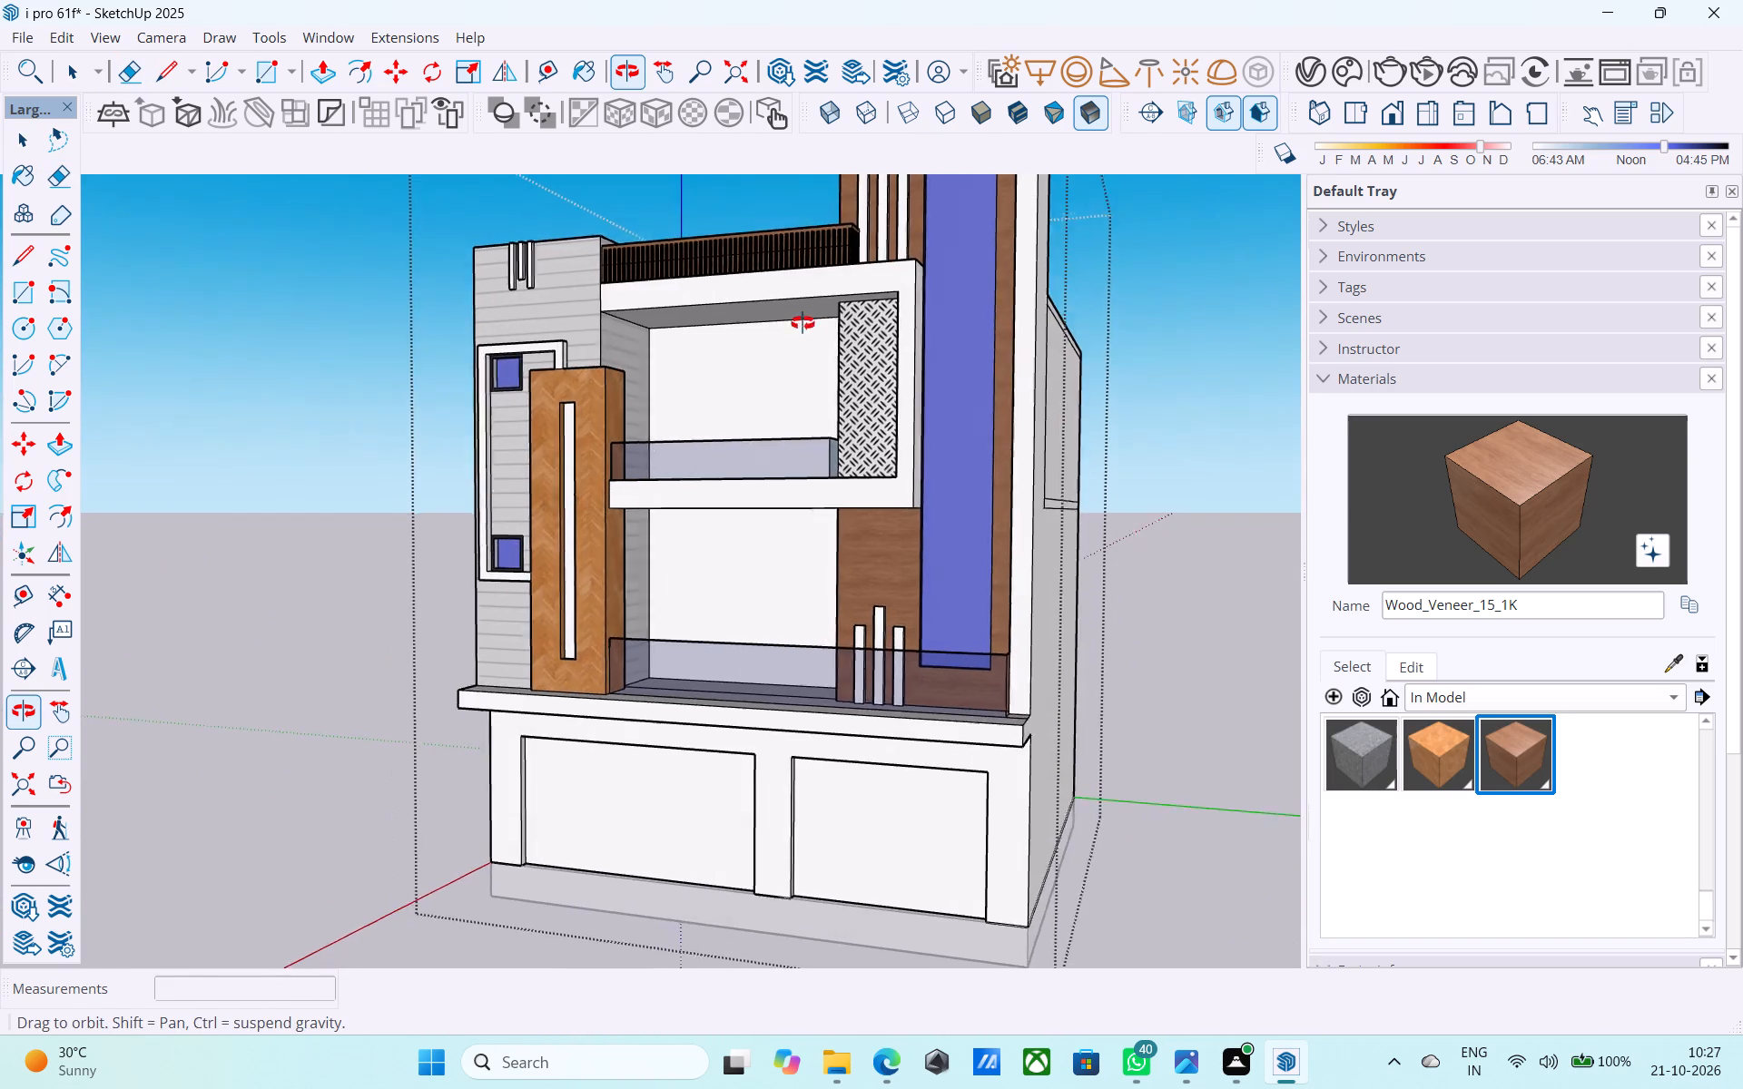
middle_click_drag(803, 323, 1055, 408)
middle_click_drag(907, 438, 695, 551)
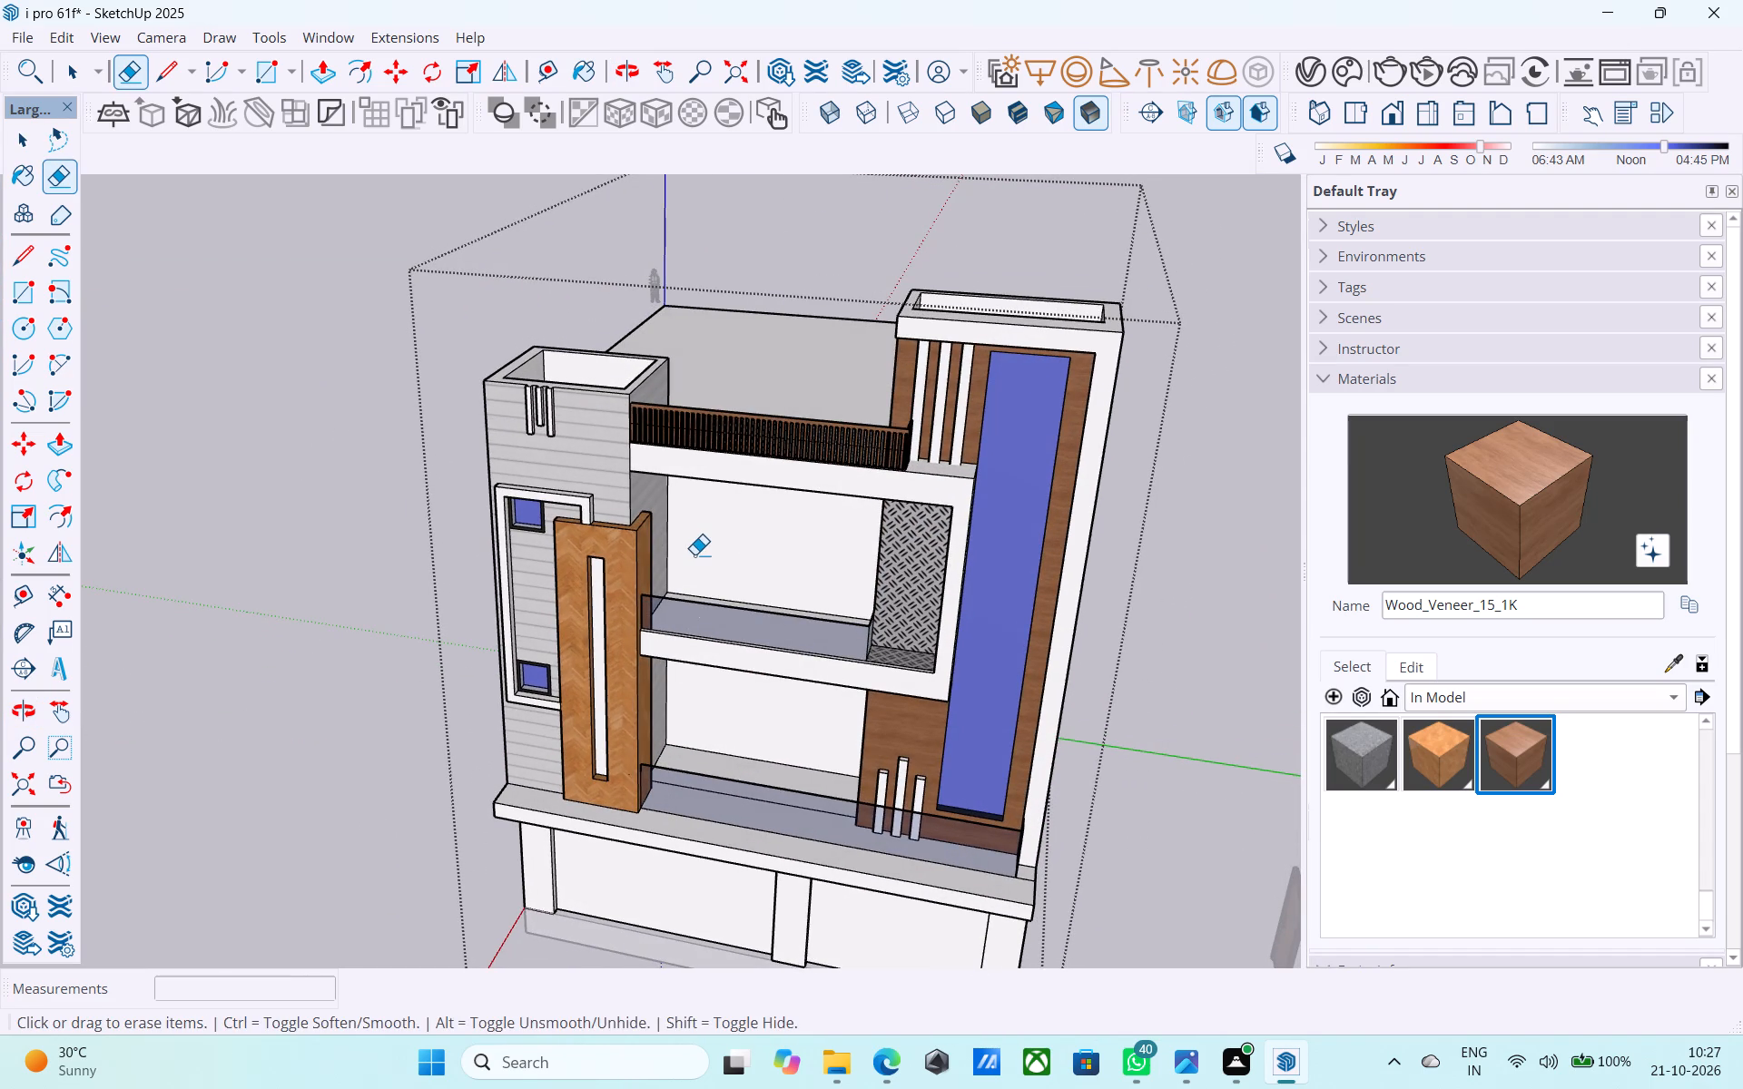
key("space")
middle_click_drag(688, 557, 536, 455, "shift")
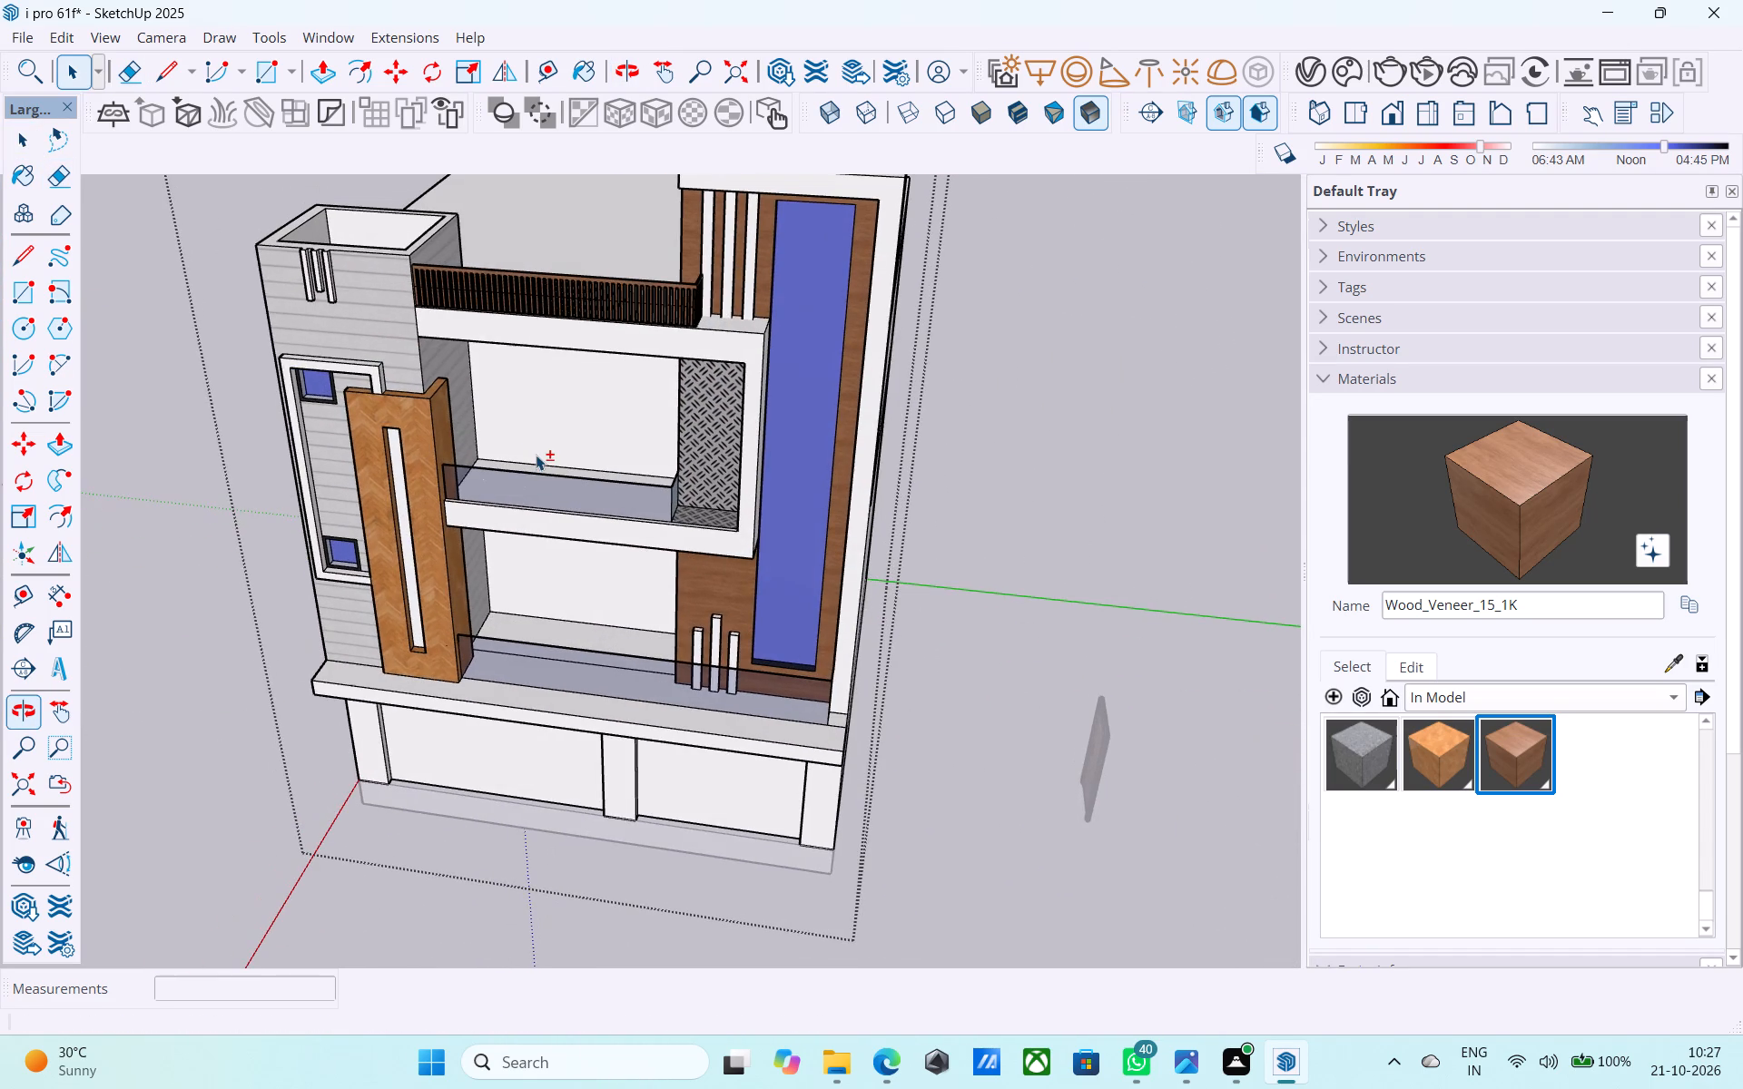
middle_click_drag(534, 454, 571, 411)
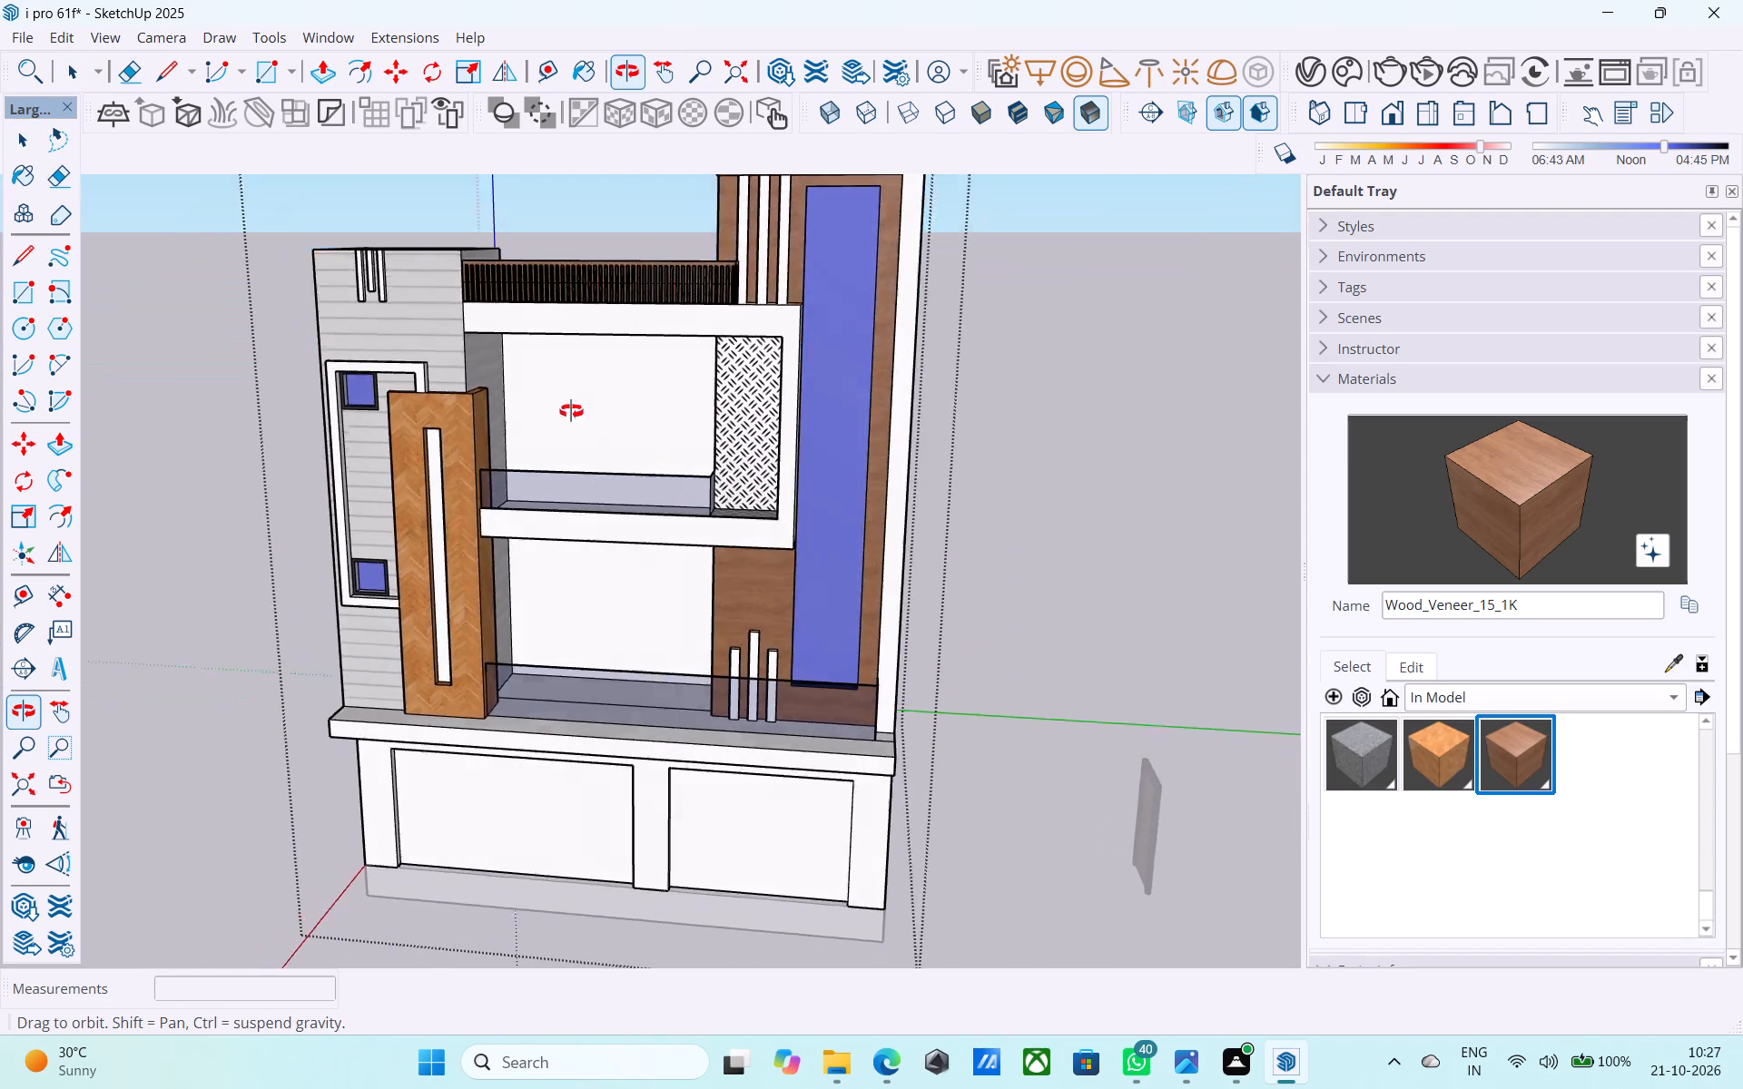
middle_click_drag(571, 411, 554, 434)
scroll(553, 434, "up", 4)
middle_click_drag(553, 434, 685, 411)
scroll(419, 409, "down", 4)
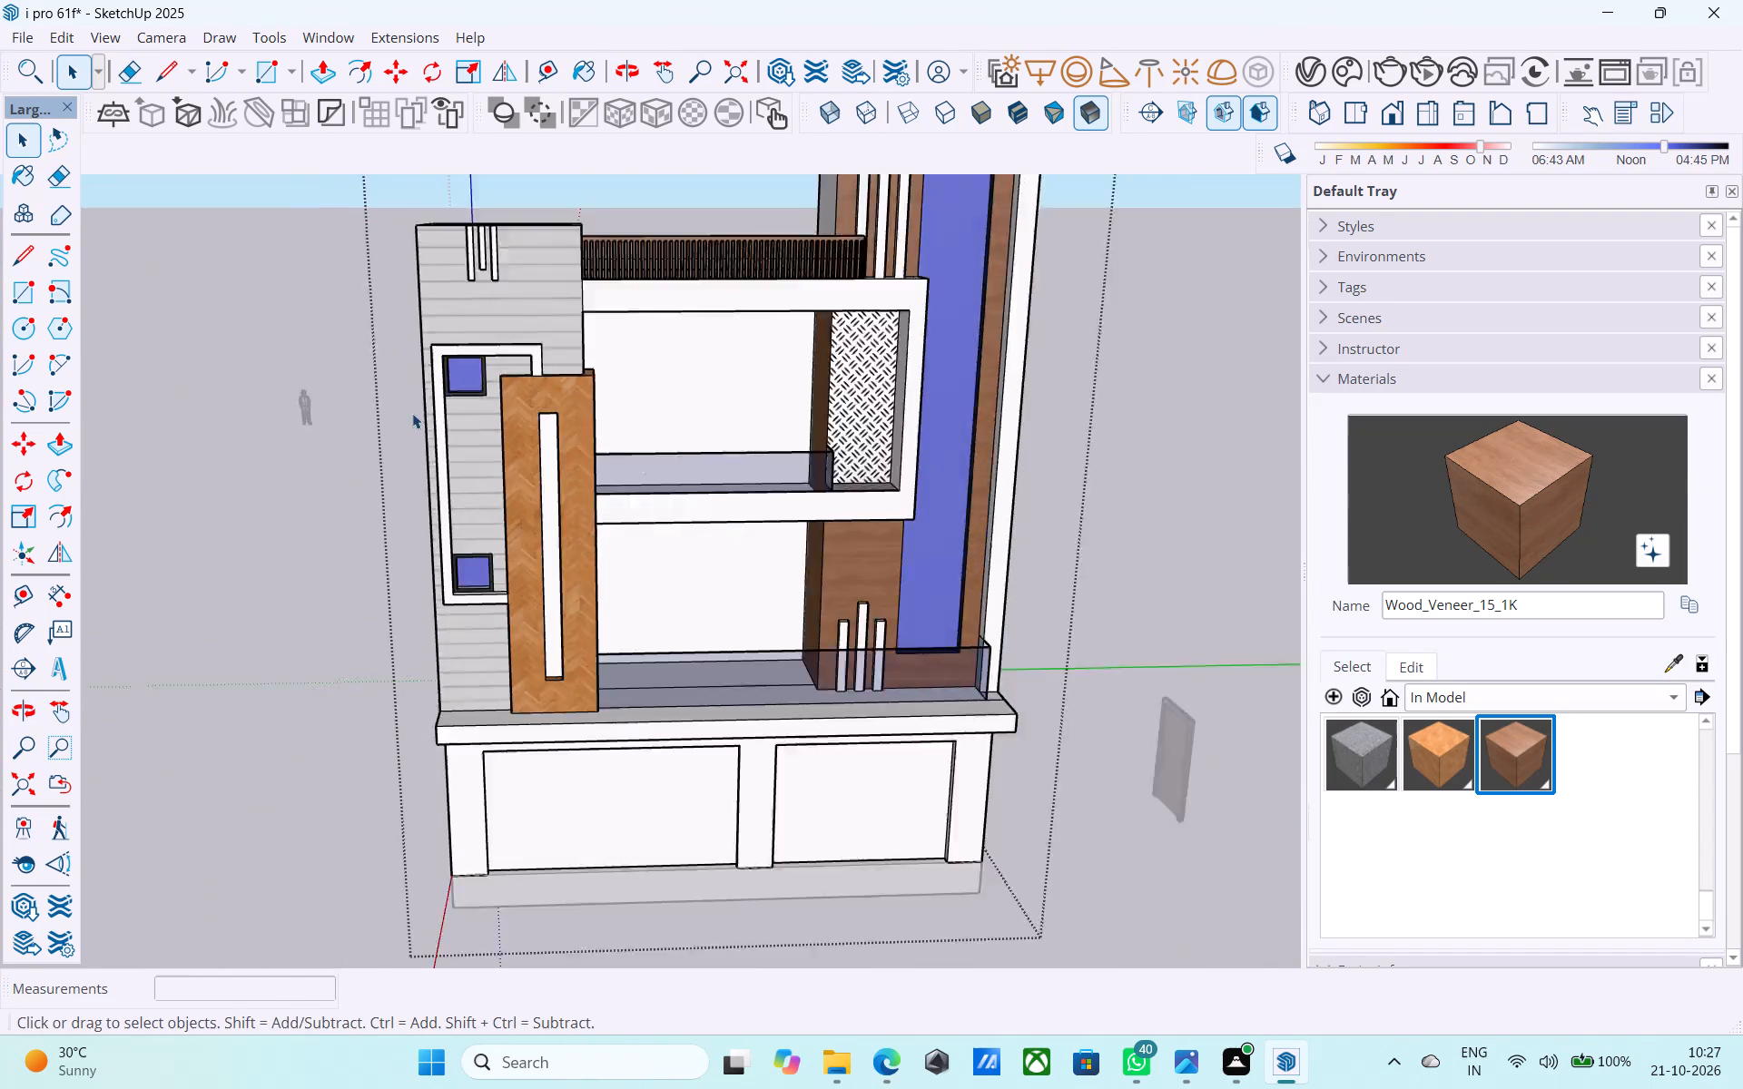
Offset the outline of the upper balcony's white back wall inward by 1'.
scroll(412, 413, "down", 2)
scroll(665, 419, "up", 7)
left_click(643, 401)
scroll(643, 401, "up", 1)
middle_click_drag(641, 404, 625, 460)
scroll(625, 460, "up", 1)
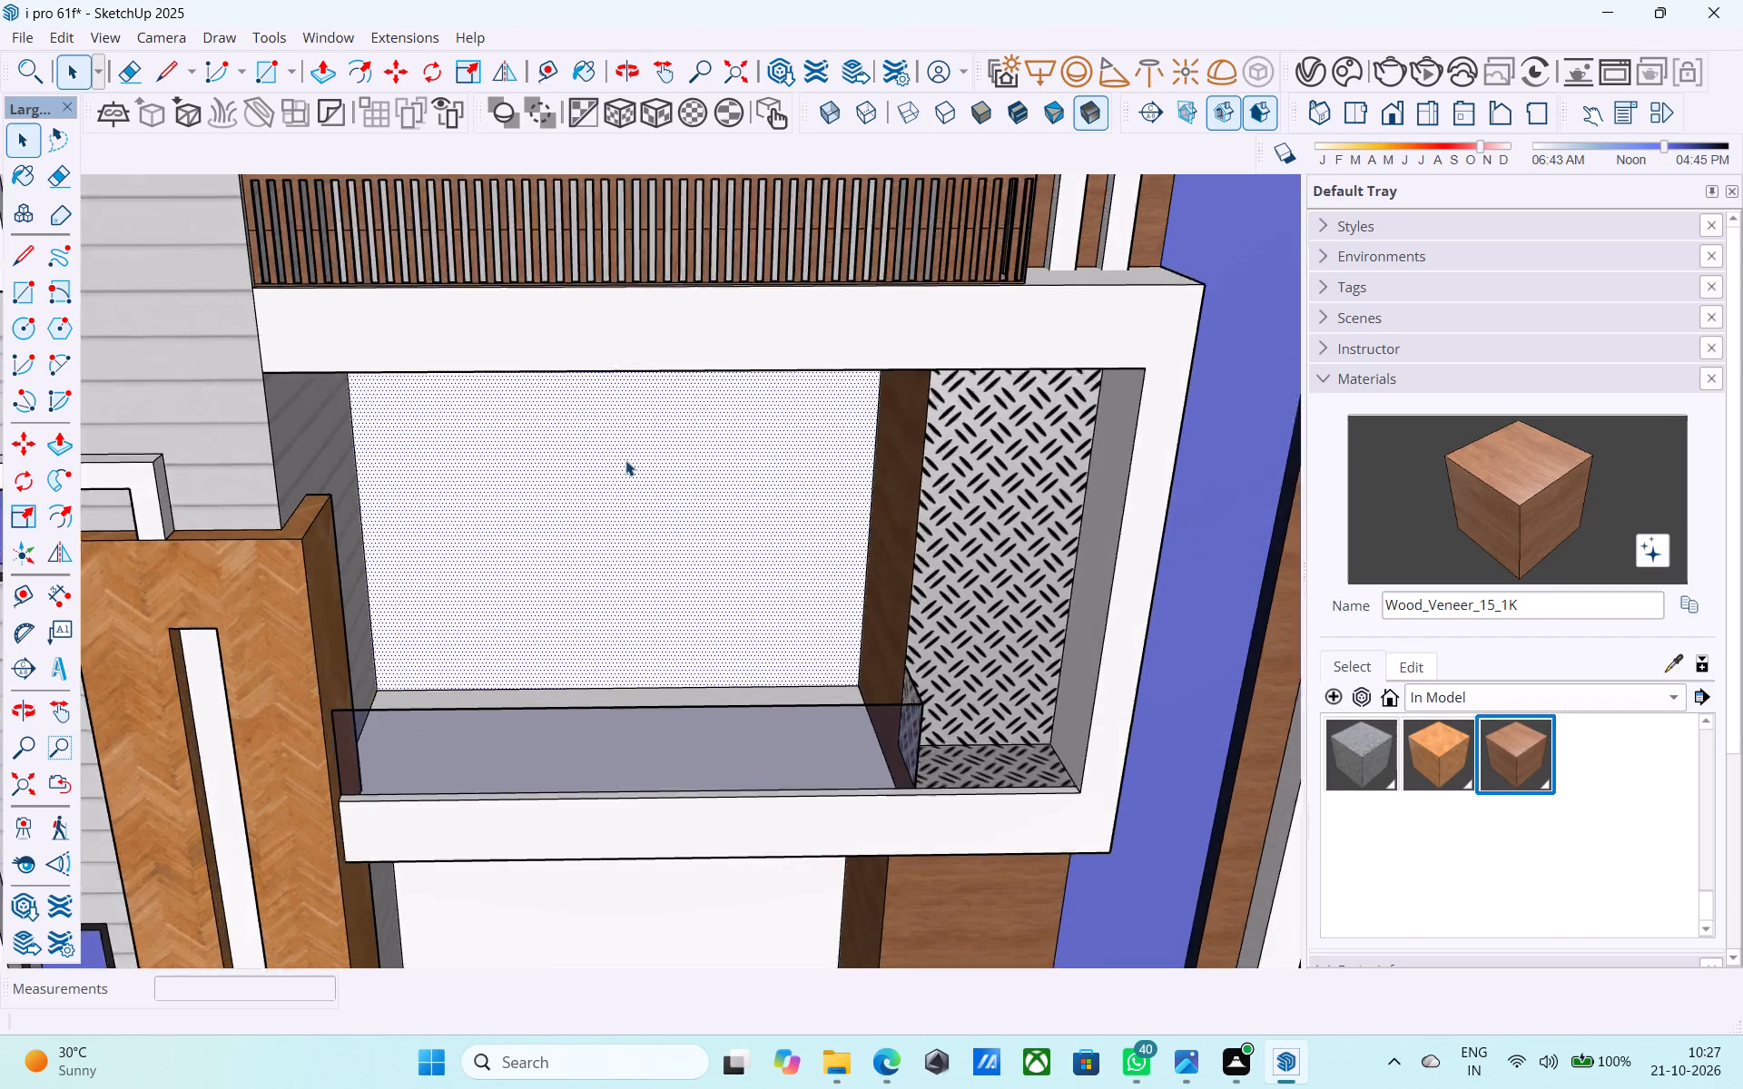
scroll(625, 460, "up", 2)
key("f")
left_click(622, 464)
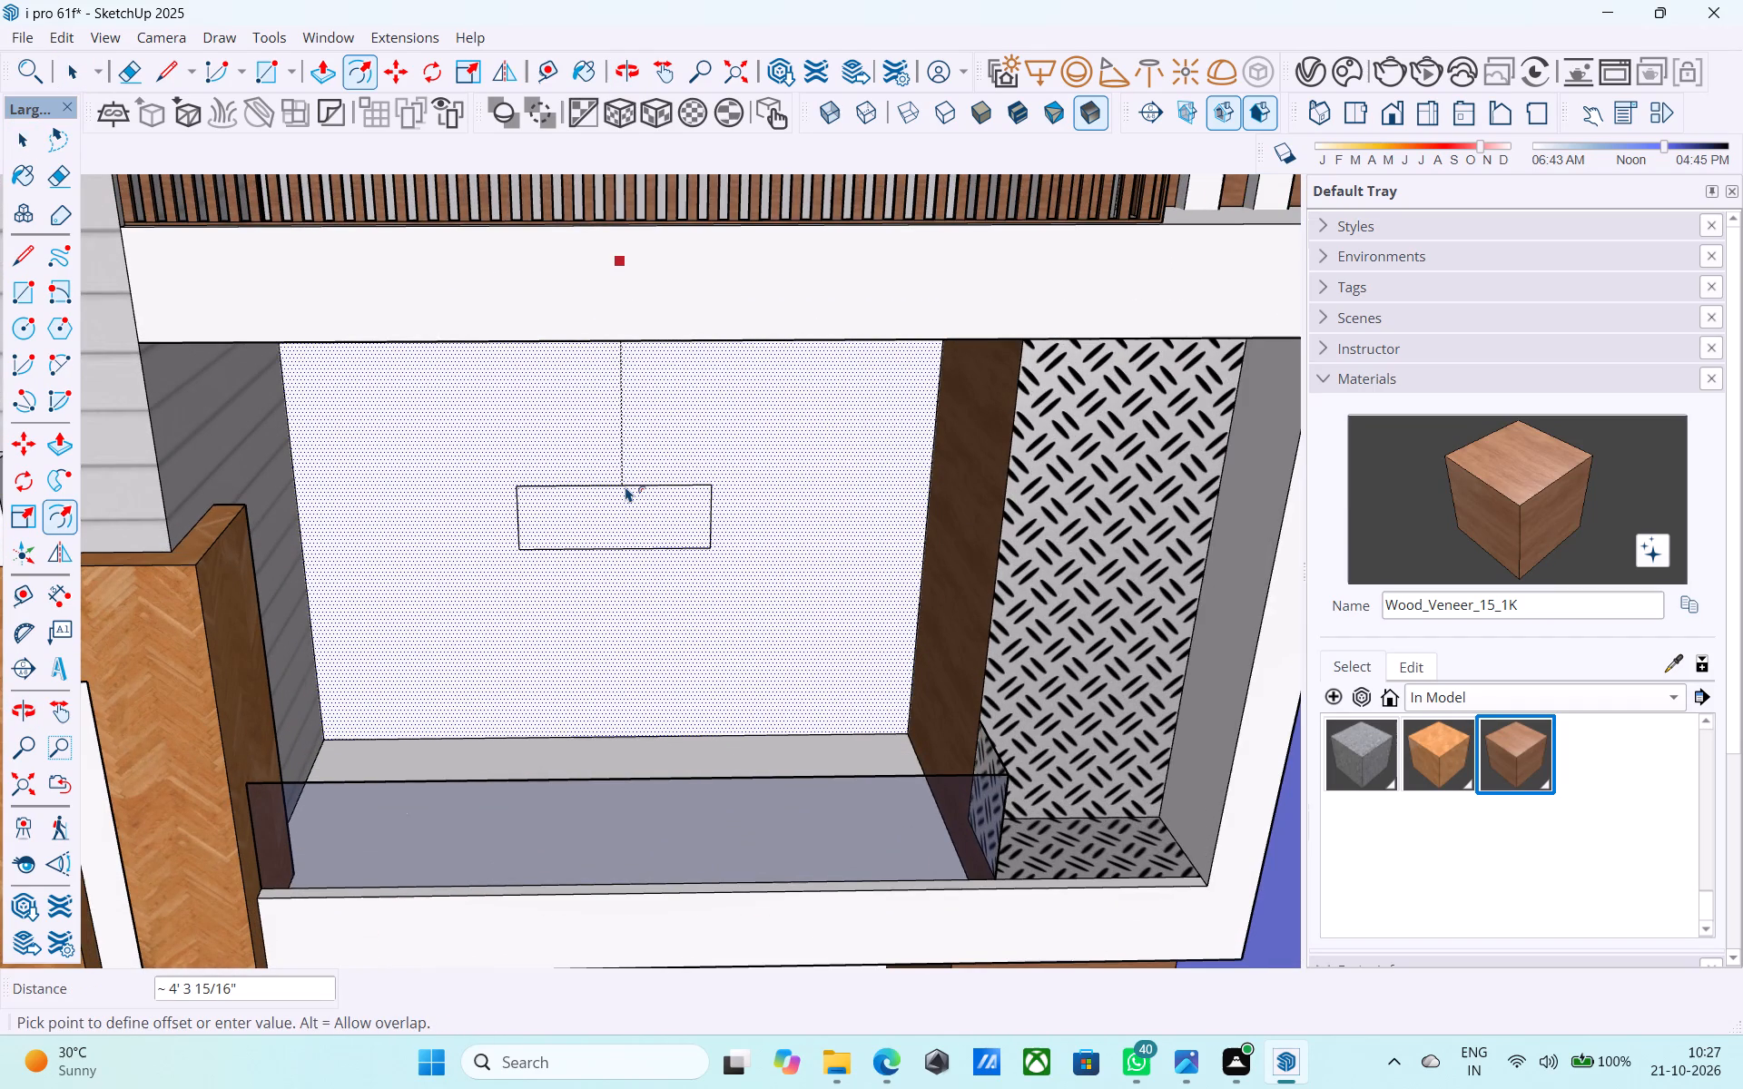
type("2'")
key("Return")
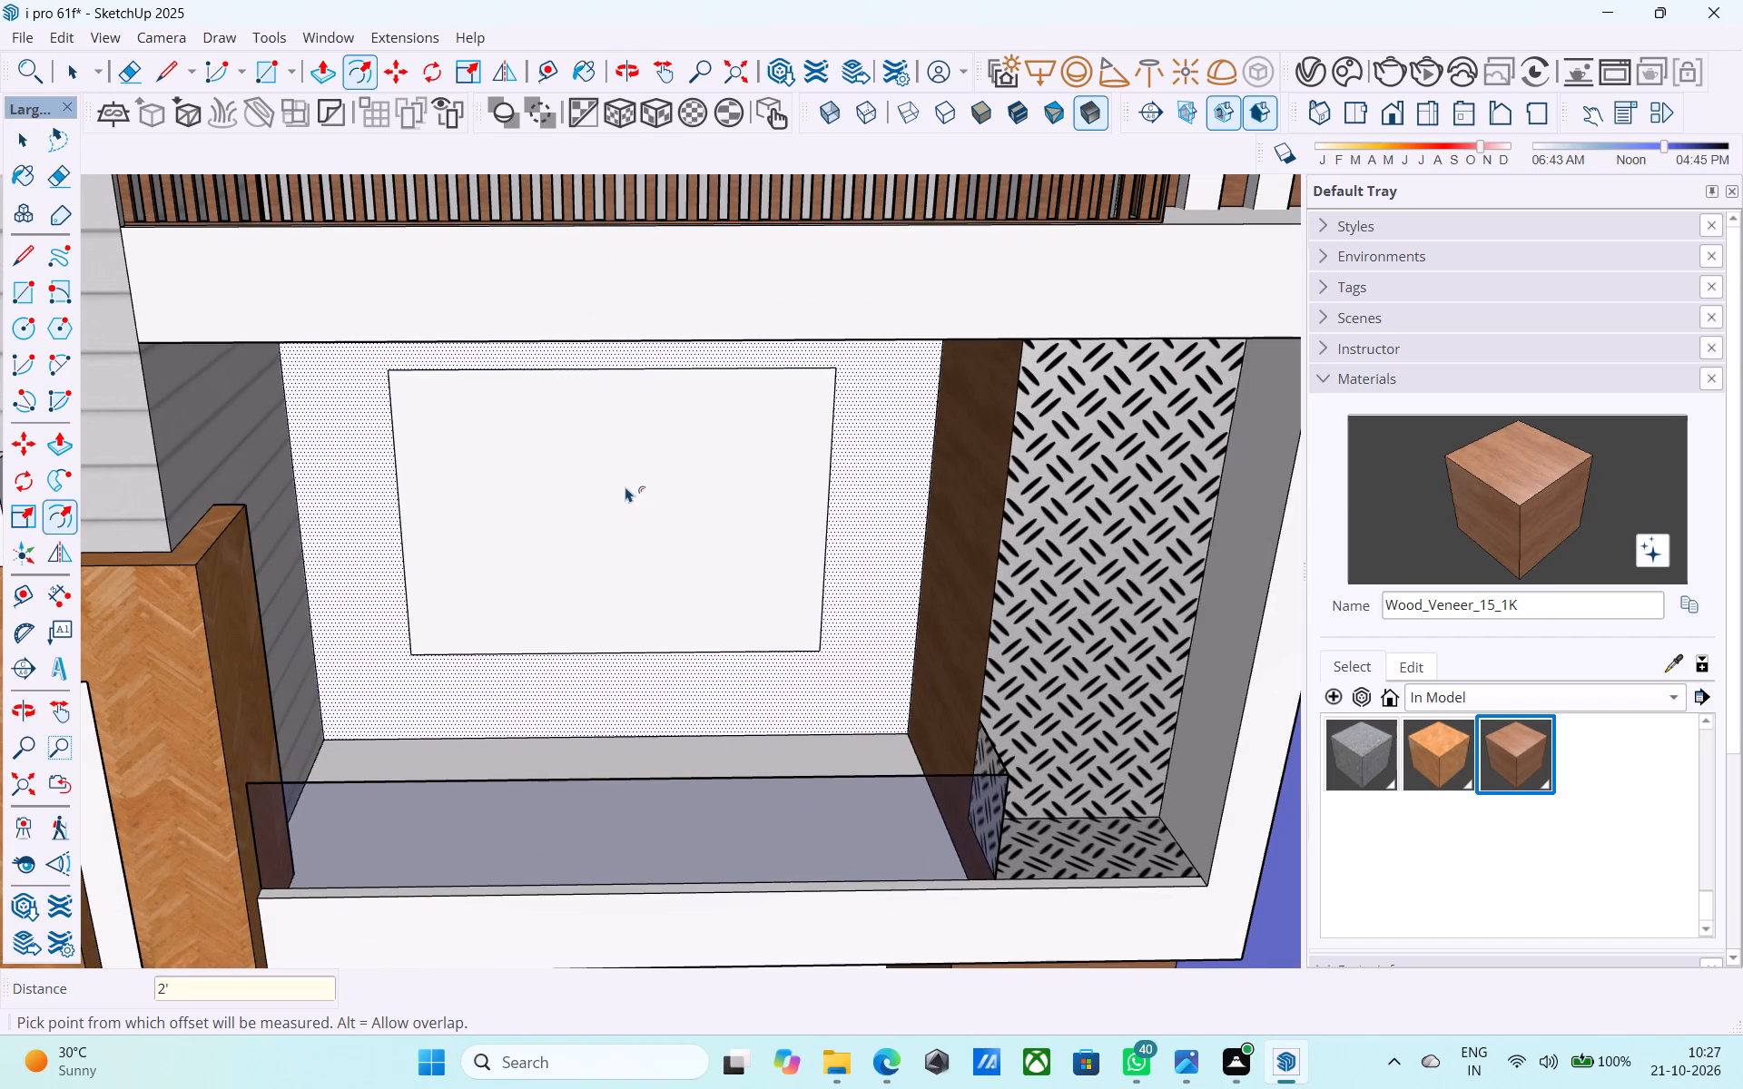
type("1'")
key("Return")
Examine the inner outline on the upper balcony's back wall and the surrounding facade from several angles.
scroll(625, 486, "up", 1)
scroll(625, 486, "down", 3)
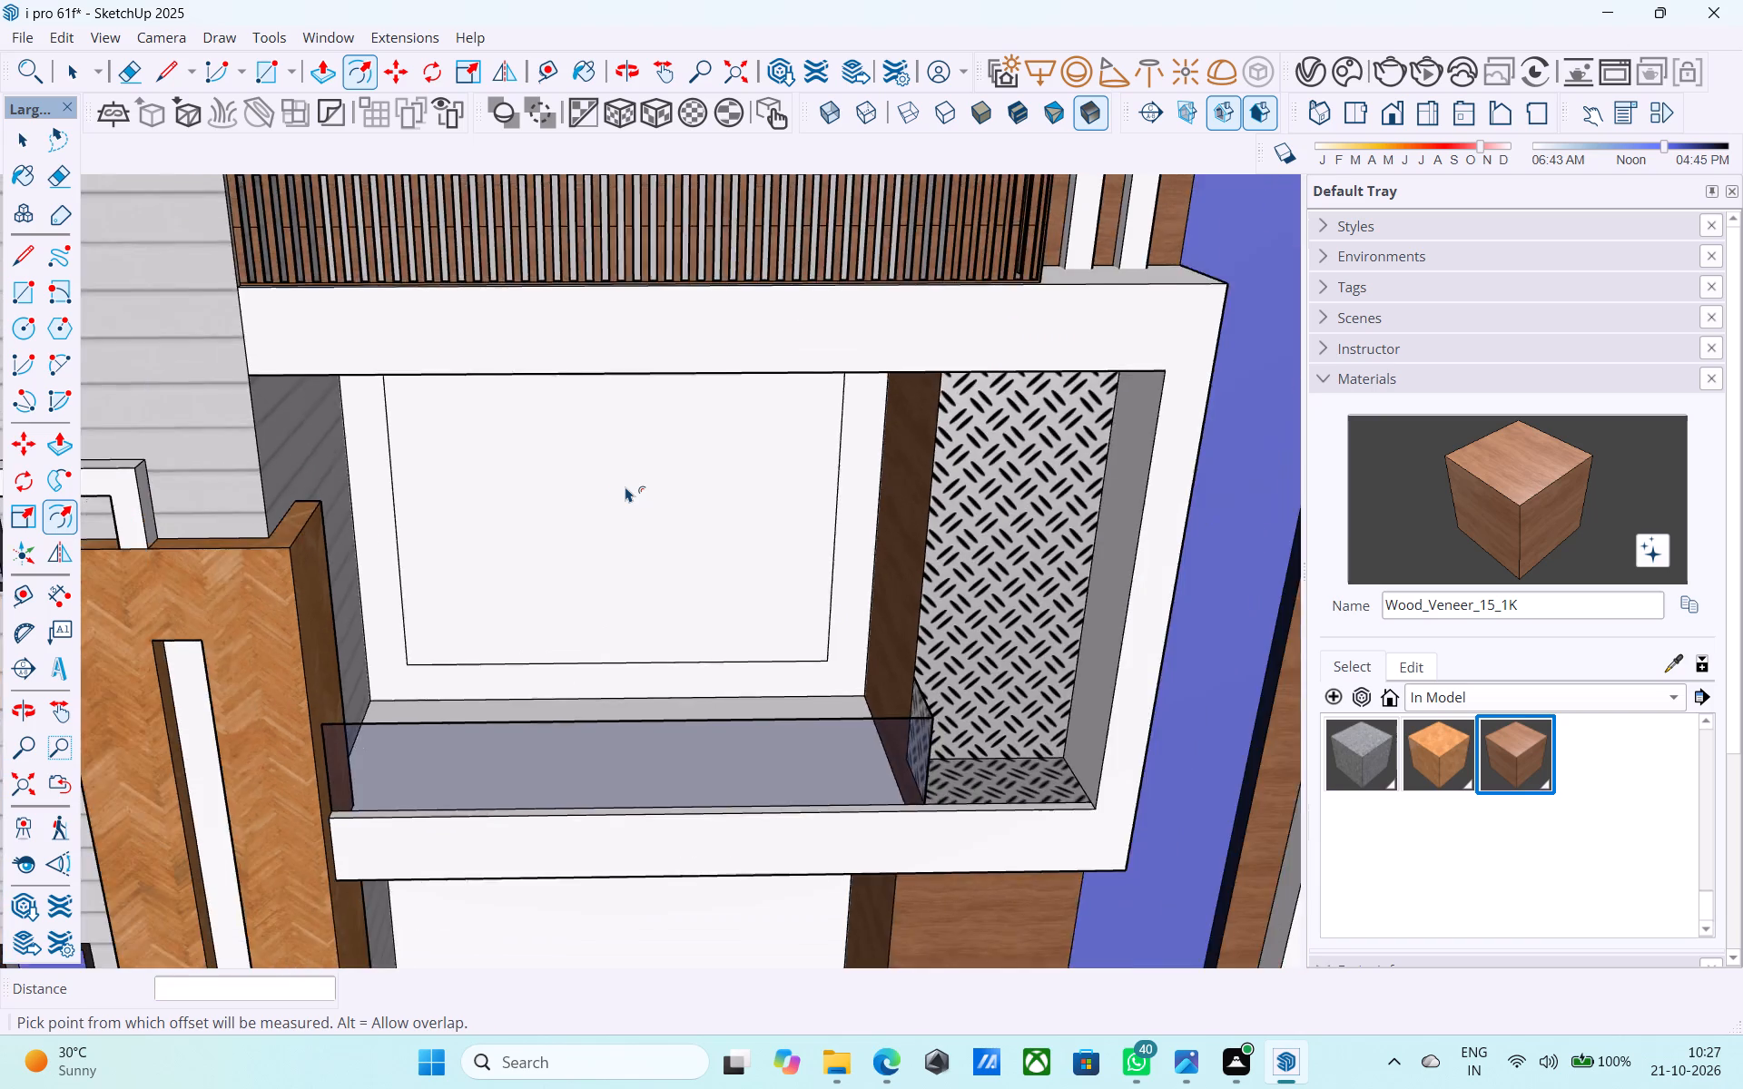
middle_click_drag(625, 486, 566, 324)
scroll(568, 326, "up", 1)
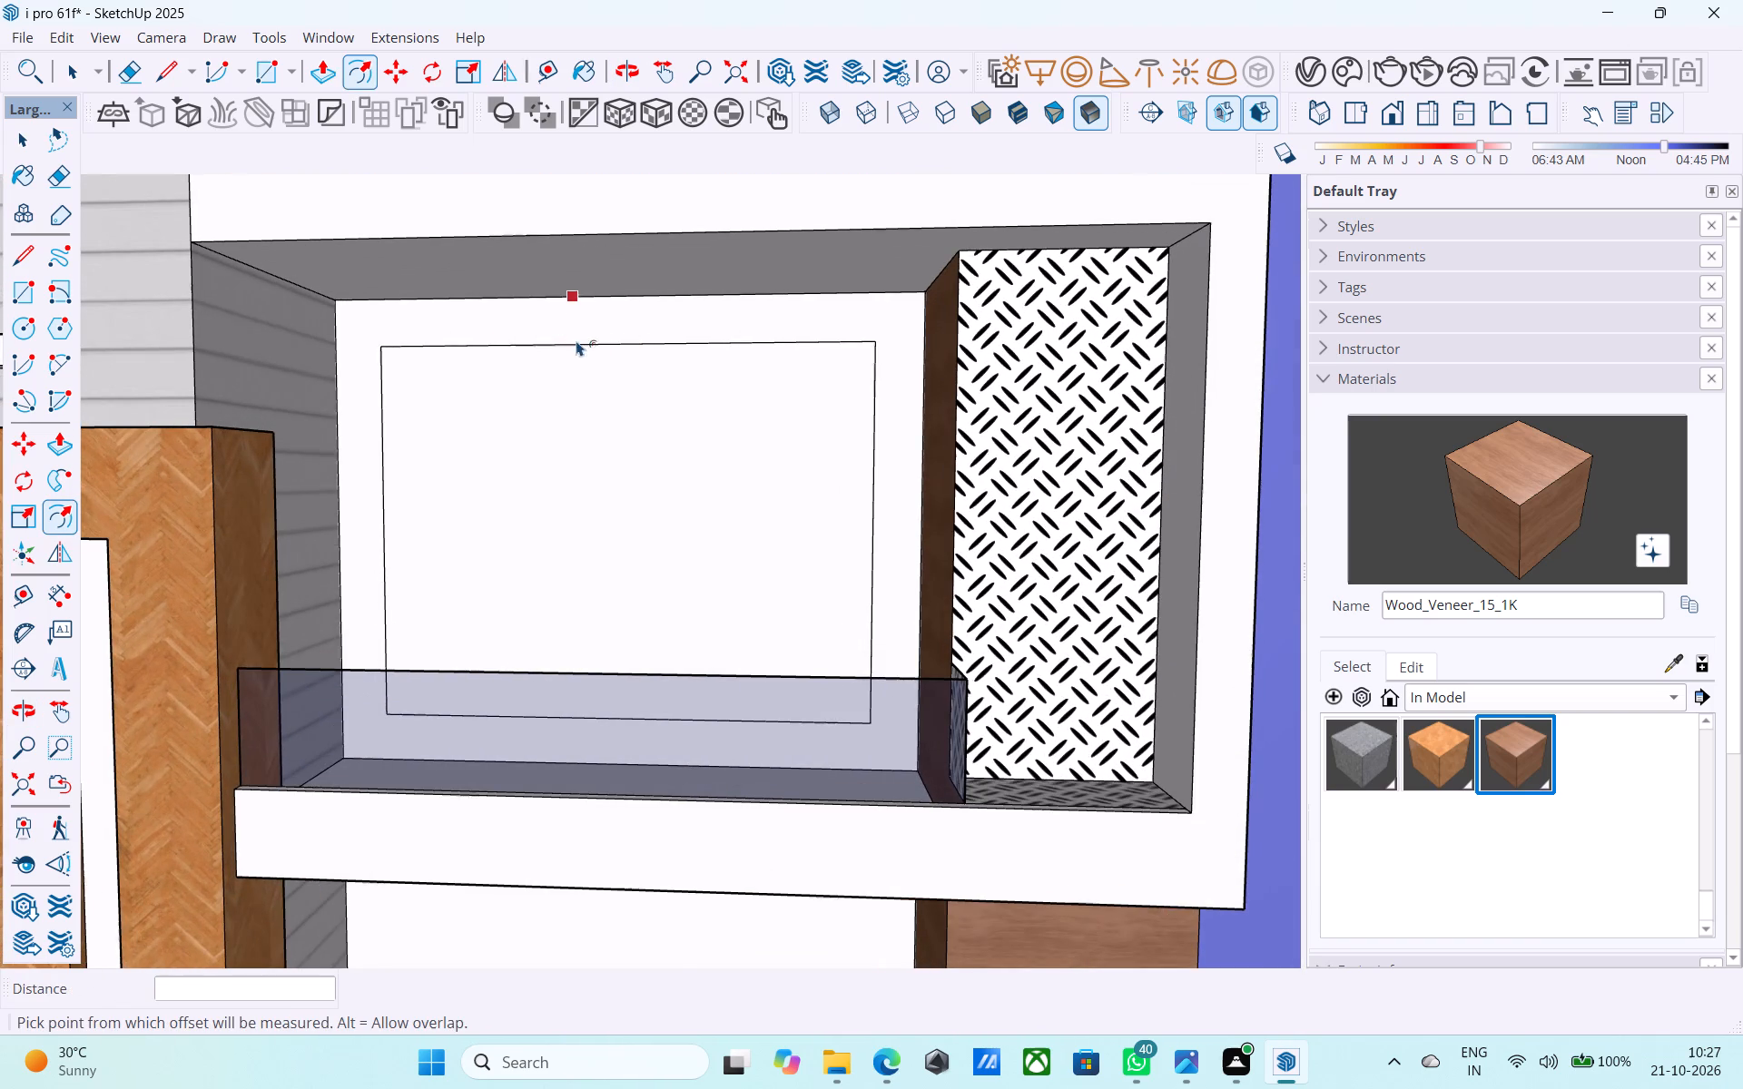
middle_click_drag(585, 357, 595, 375)
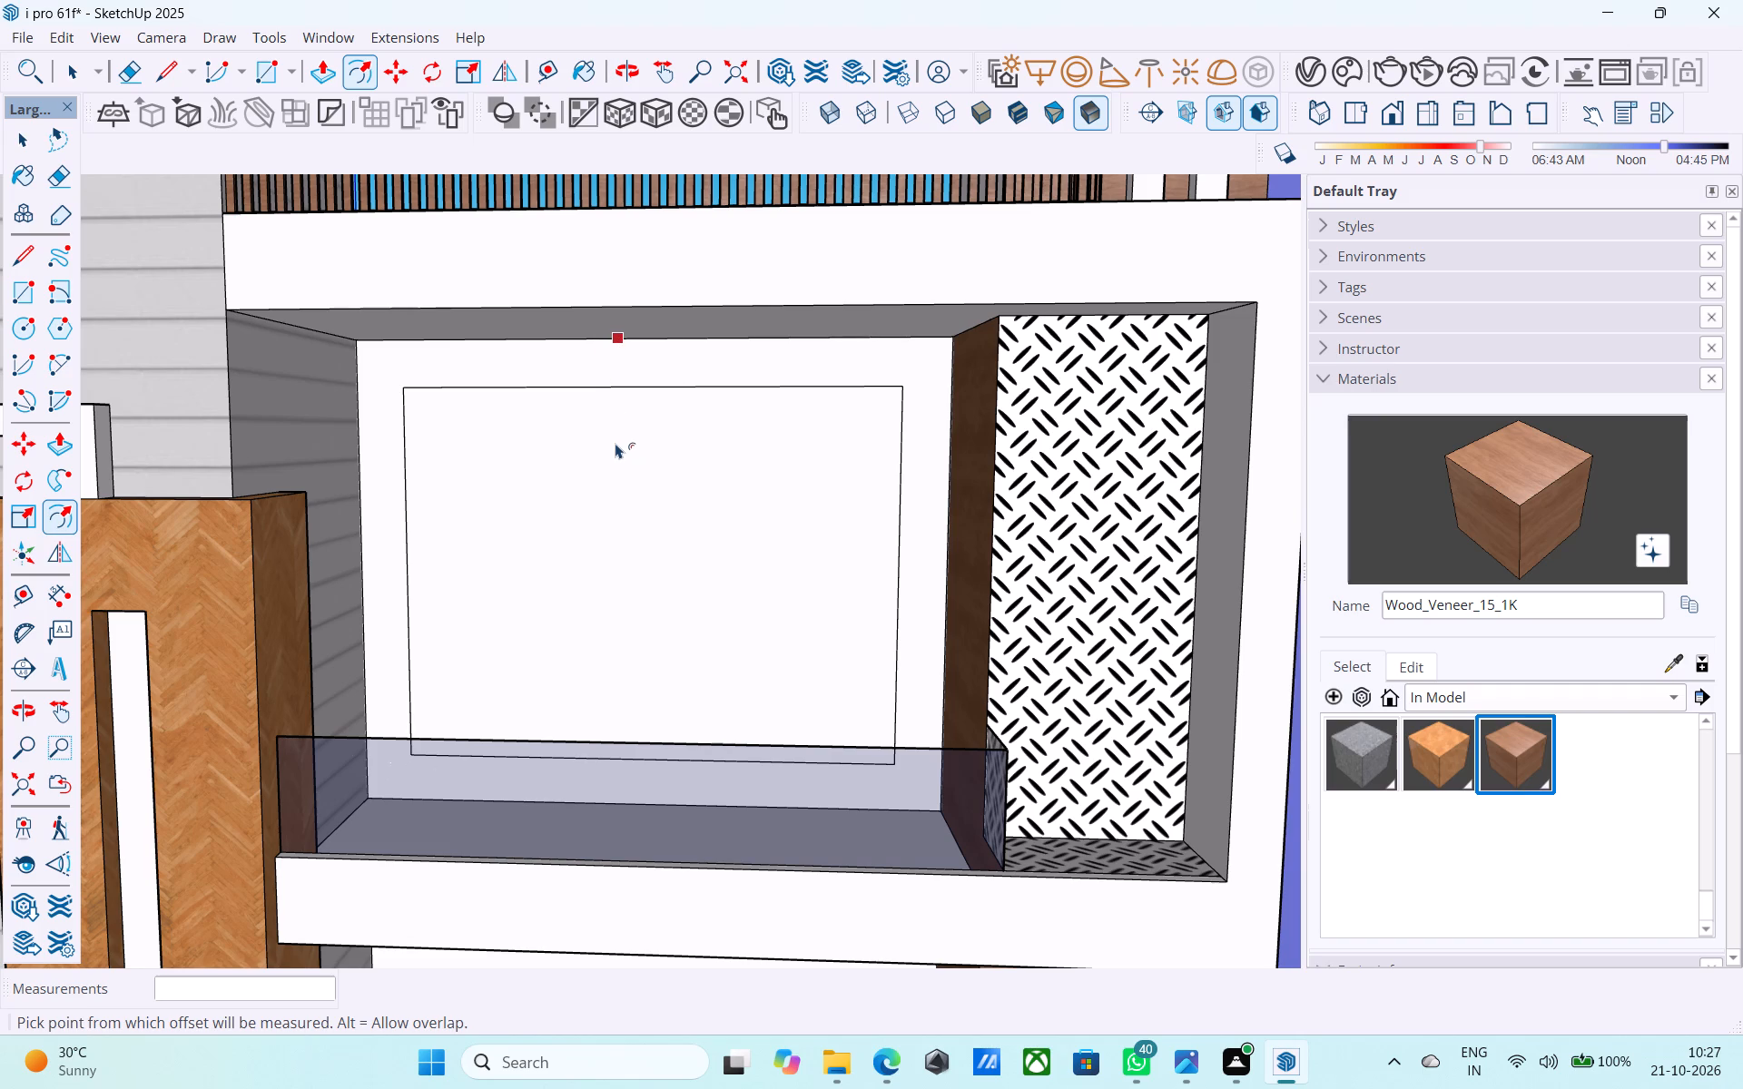
middle_click_drag(598, 446, 556, 446)
scroll(799, 525, "down", 1)
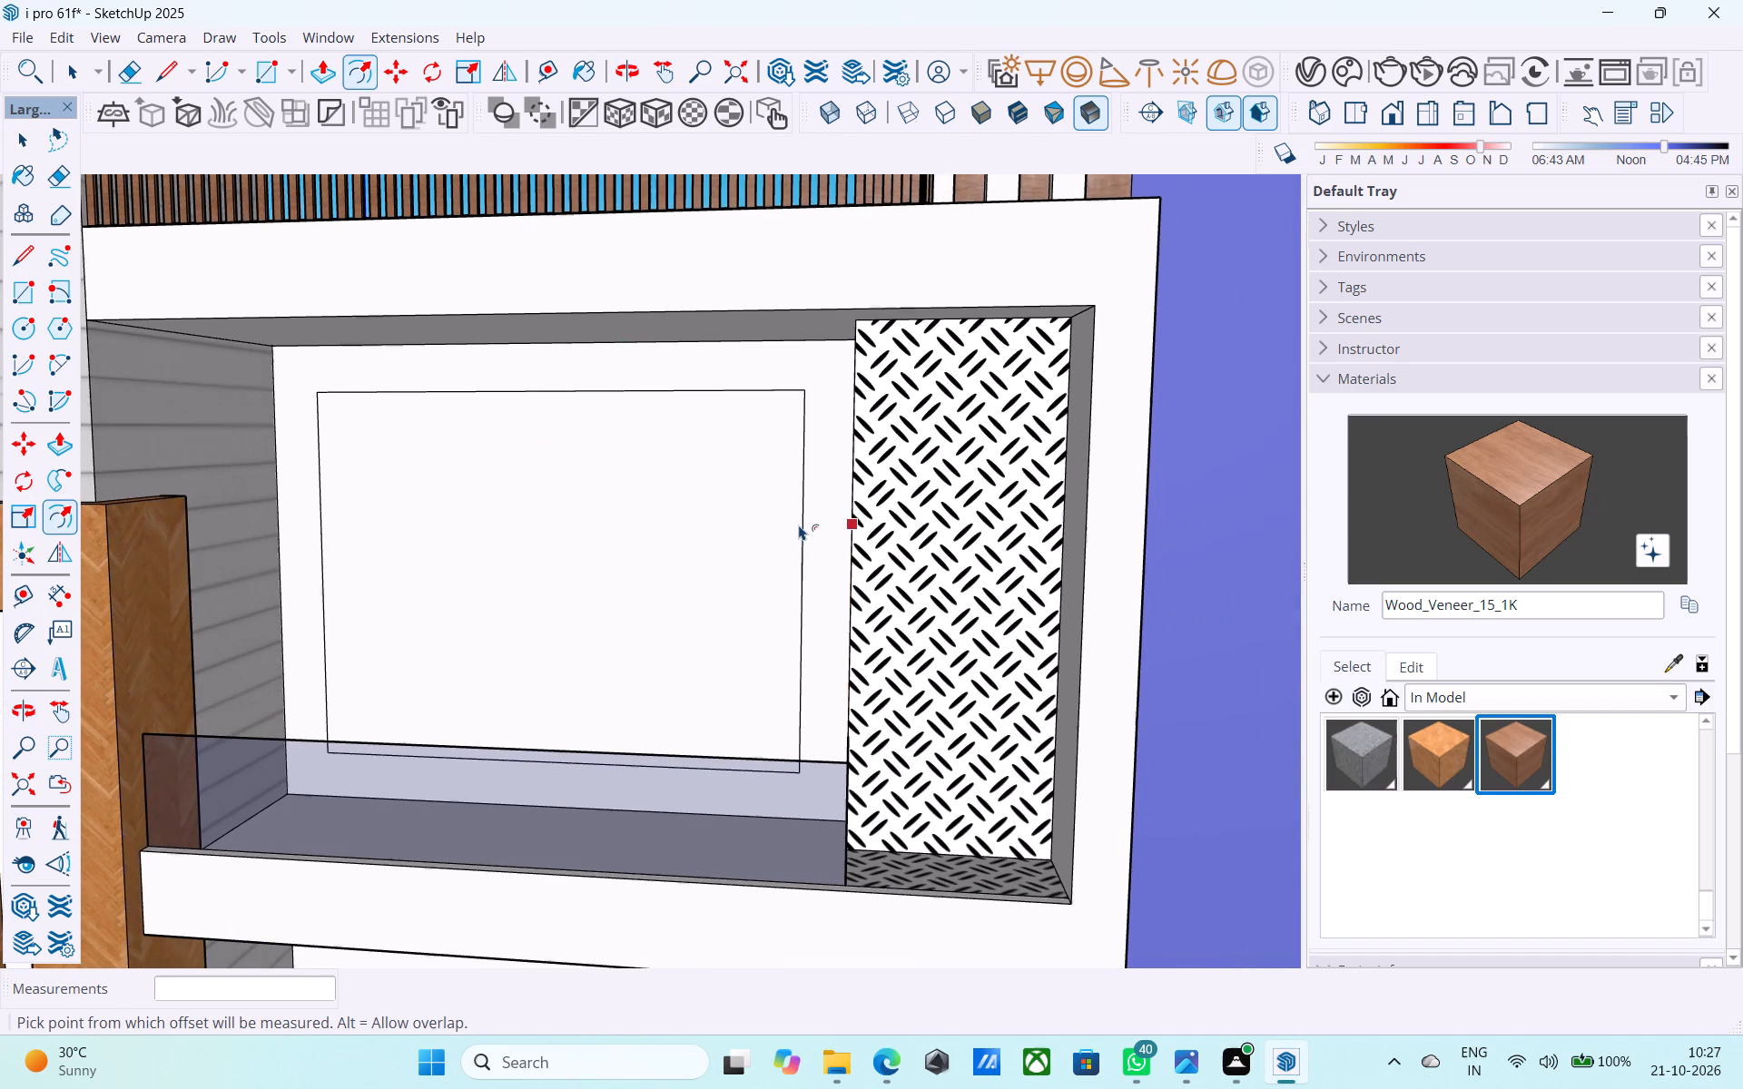
scroll(799, 525, "down", 2)
middle_click_drag(803, 525, 774, 544)
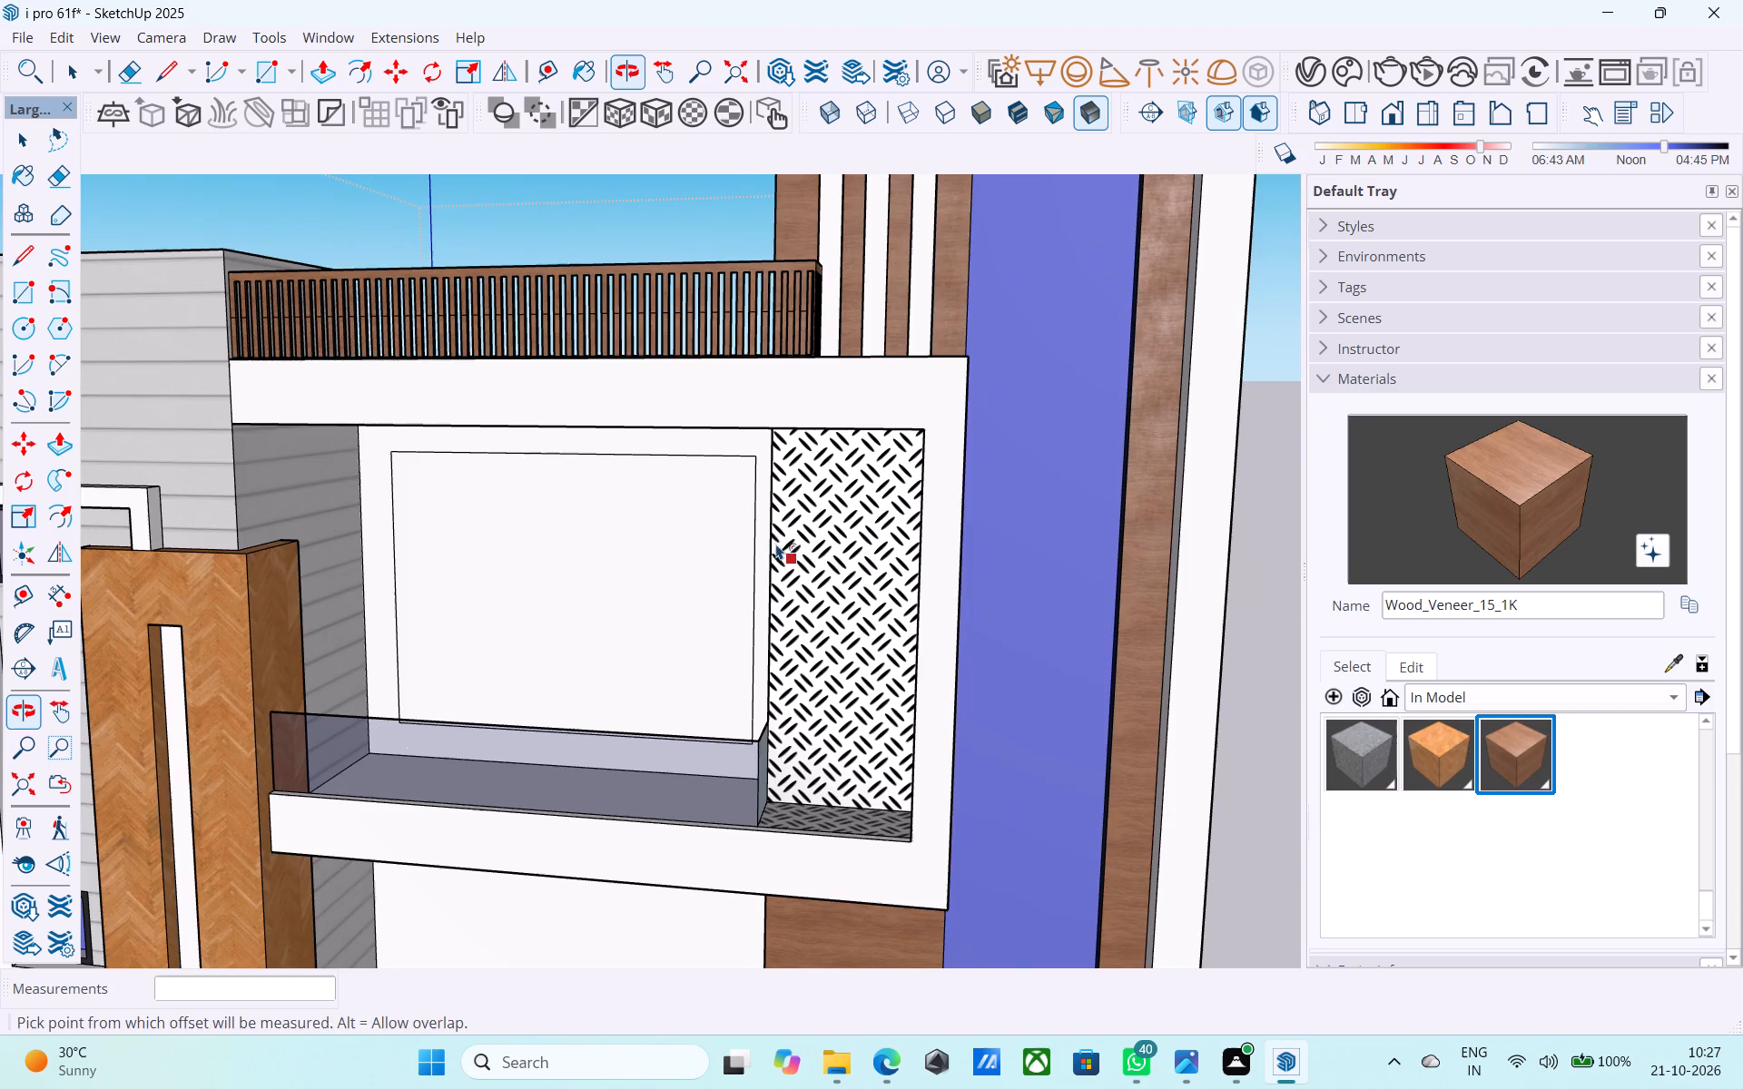
scroll(776, 544, "down", 4)
middle_click_drag(570, 601, 482, 636)
scroll(499, 652, "down", 3)
middle_click_drag(417, 690, 571, 584)
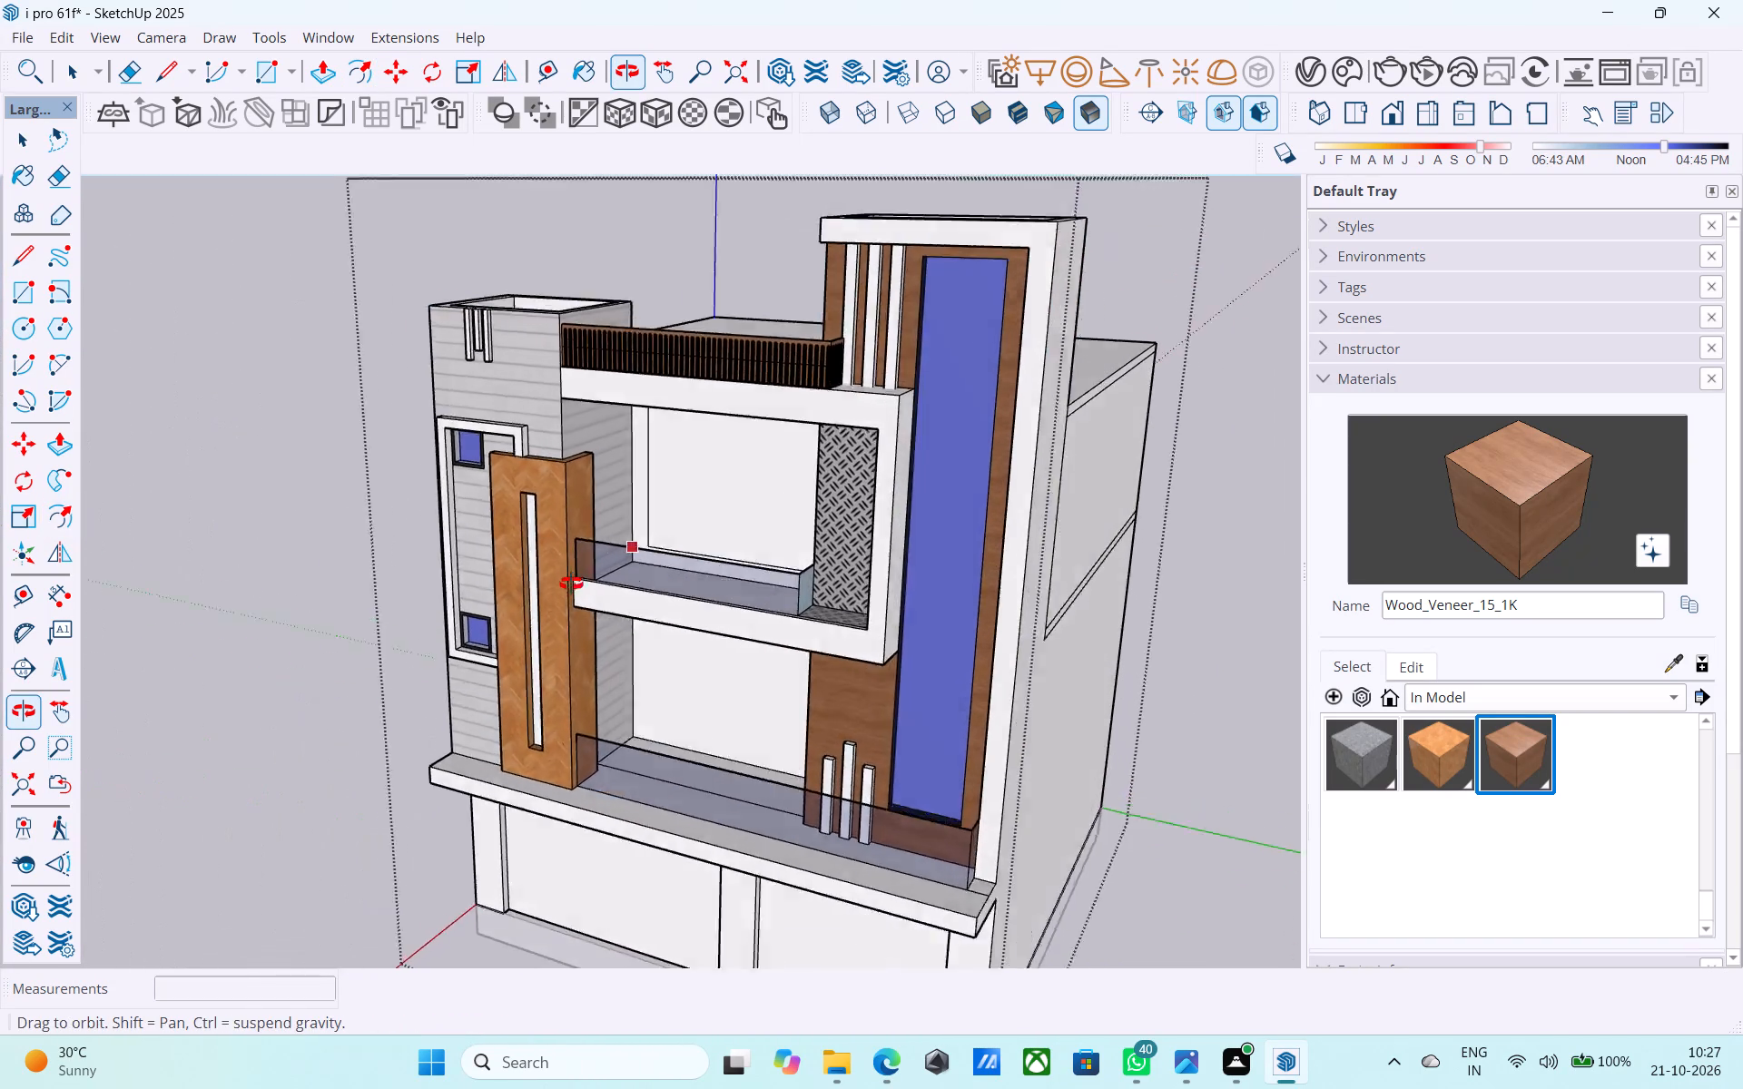
middle_click_drag(571, 584, 527, 625)
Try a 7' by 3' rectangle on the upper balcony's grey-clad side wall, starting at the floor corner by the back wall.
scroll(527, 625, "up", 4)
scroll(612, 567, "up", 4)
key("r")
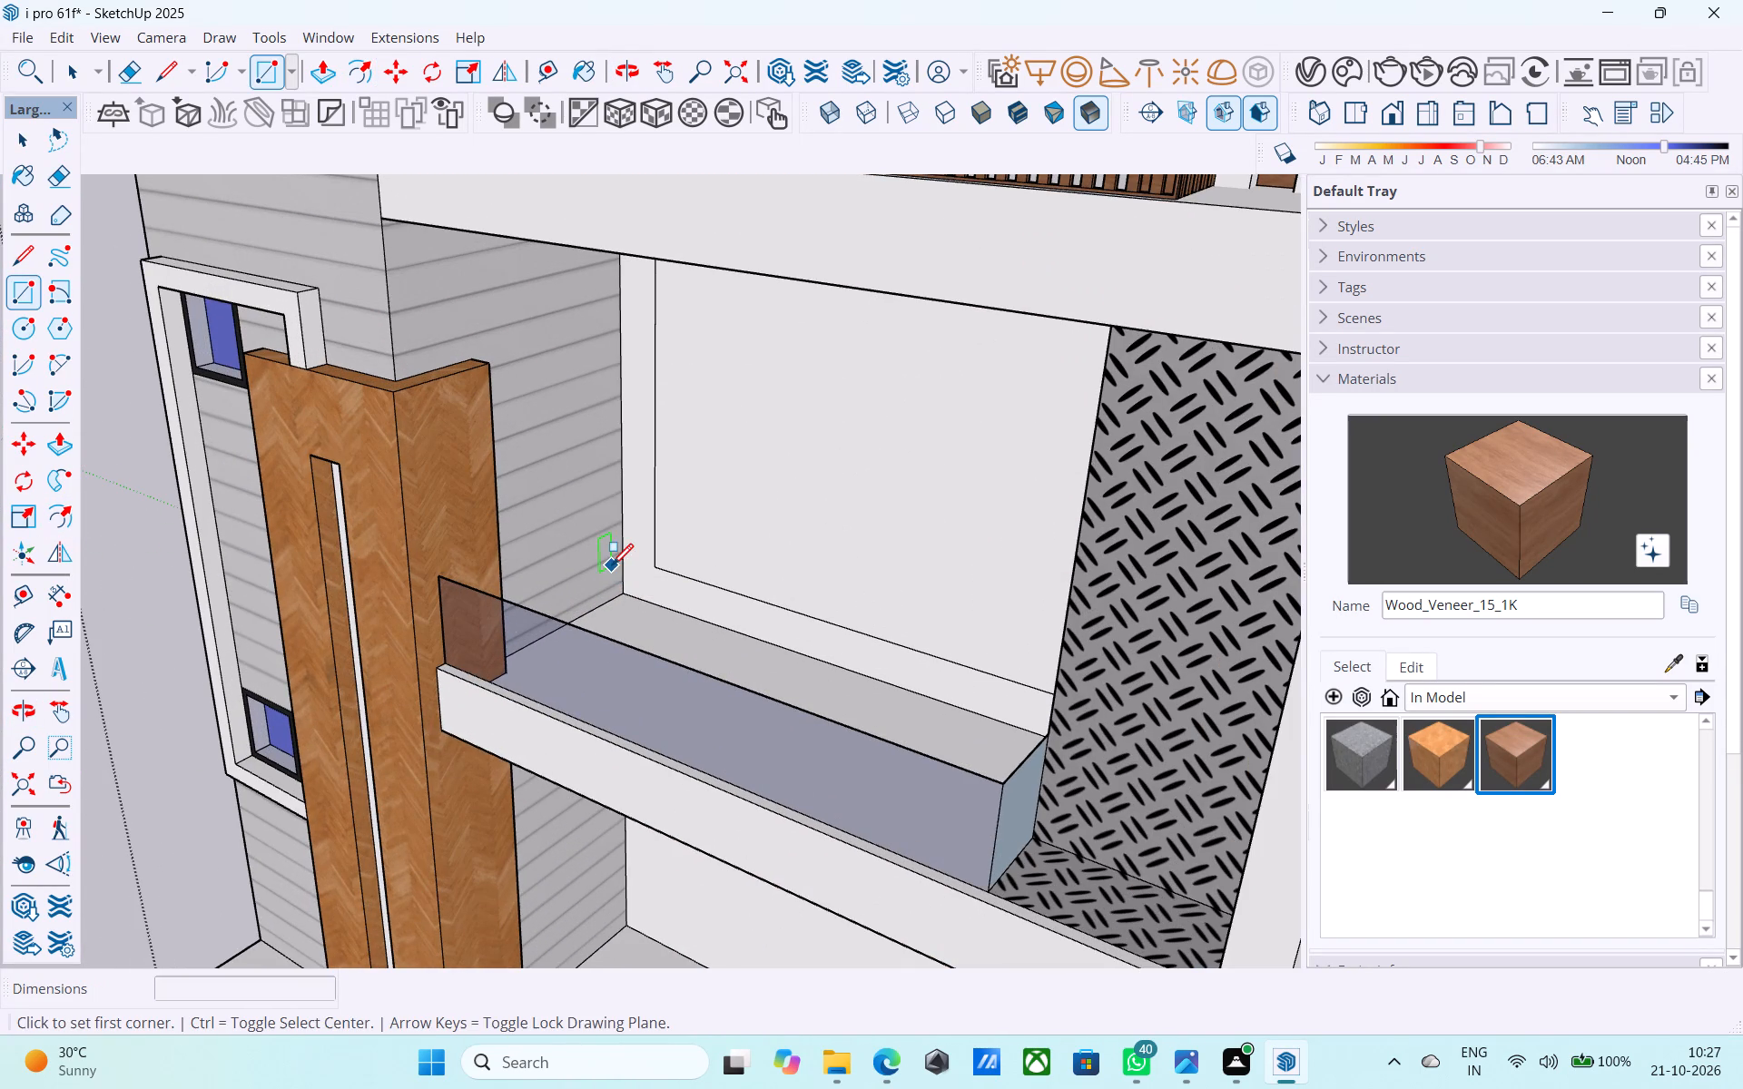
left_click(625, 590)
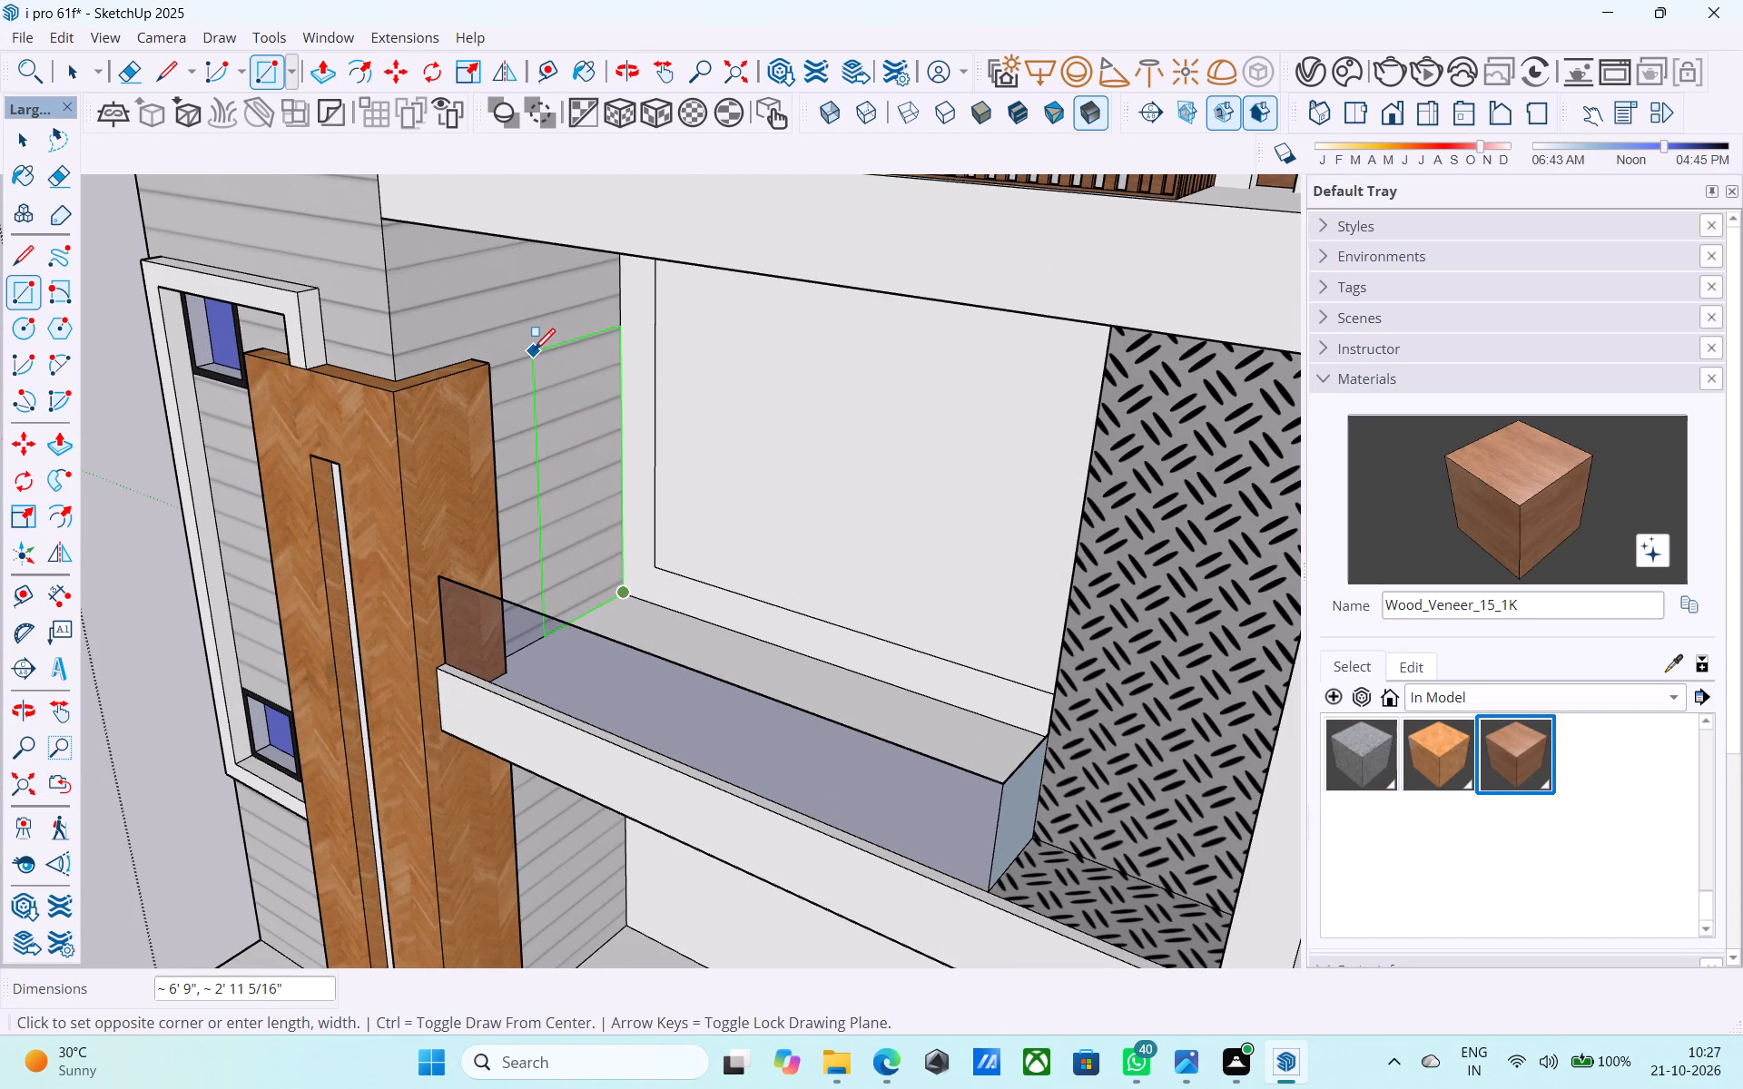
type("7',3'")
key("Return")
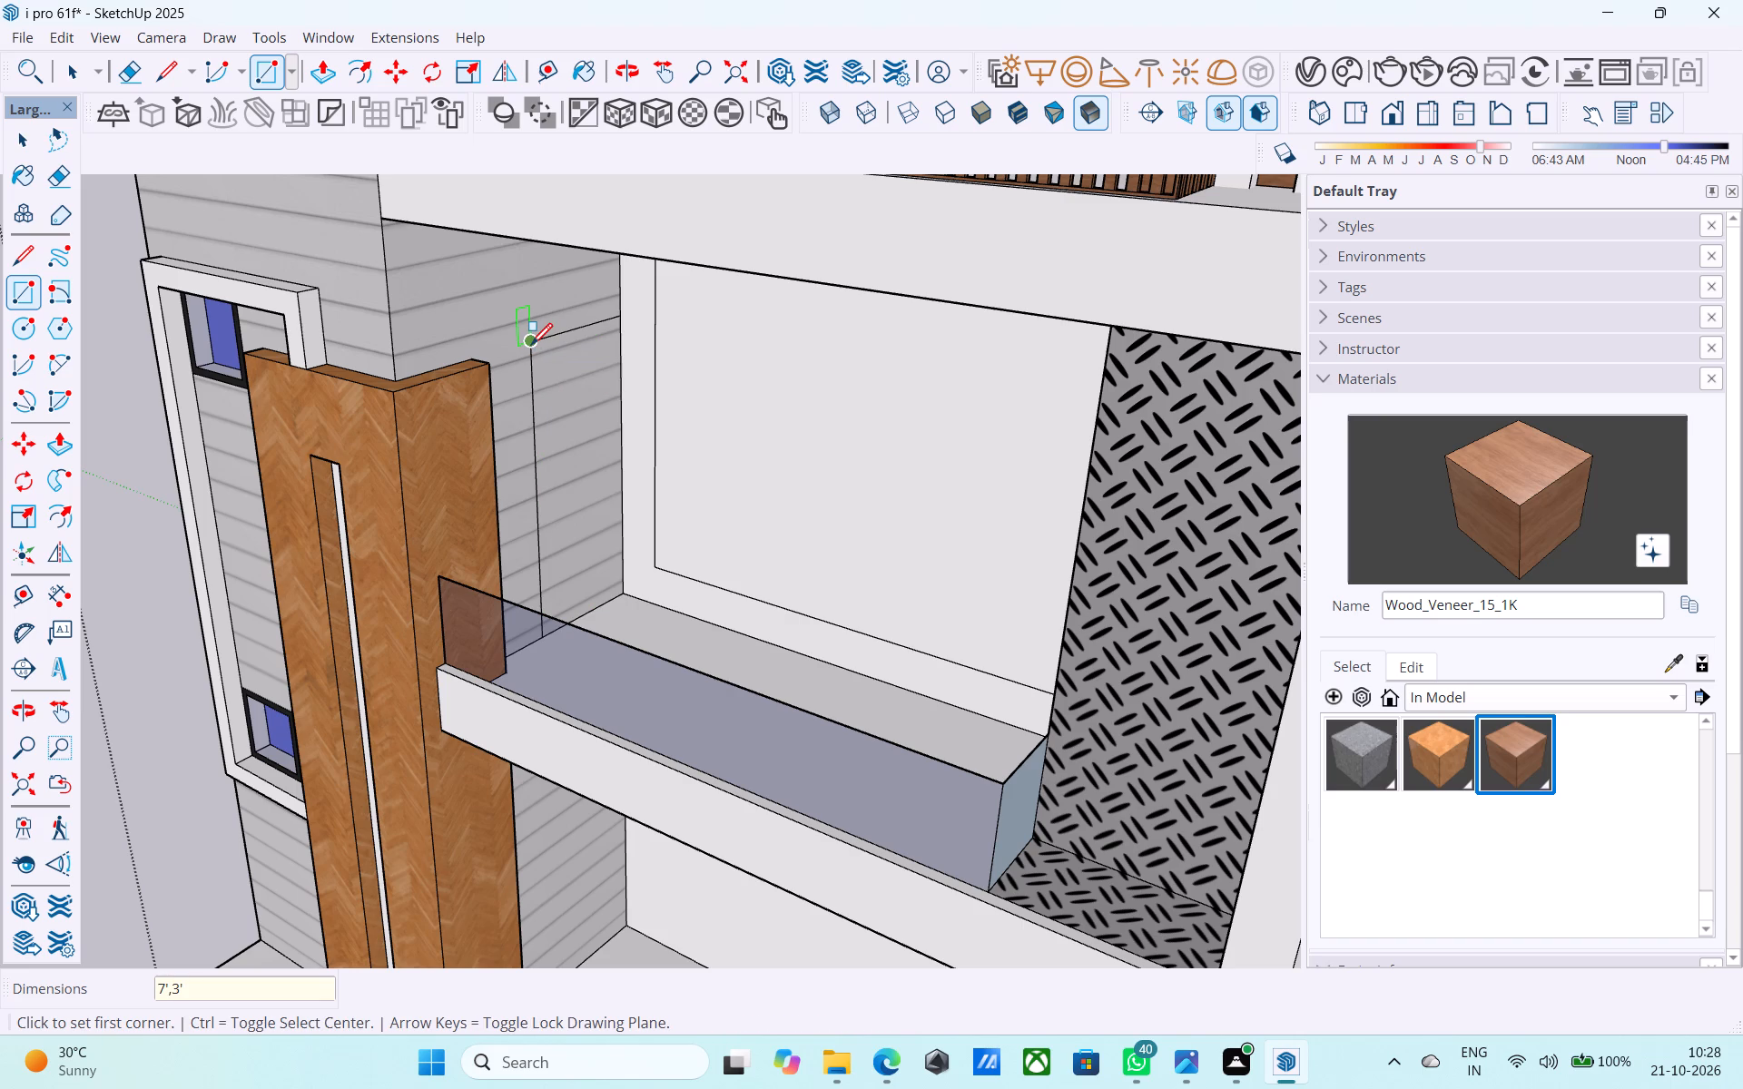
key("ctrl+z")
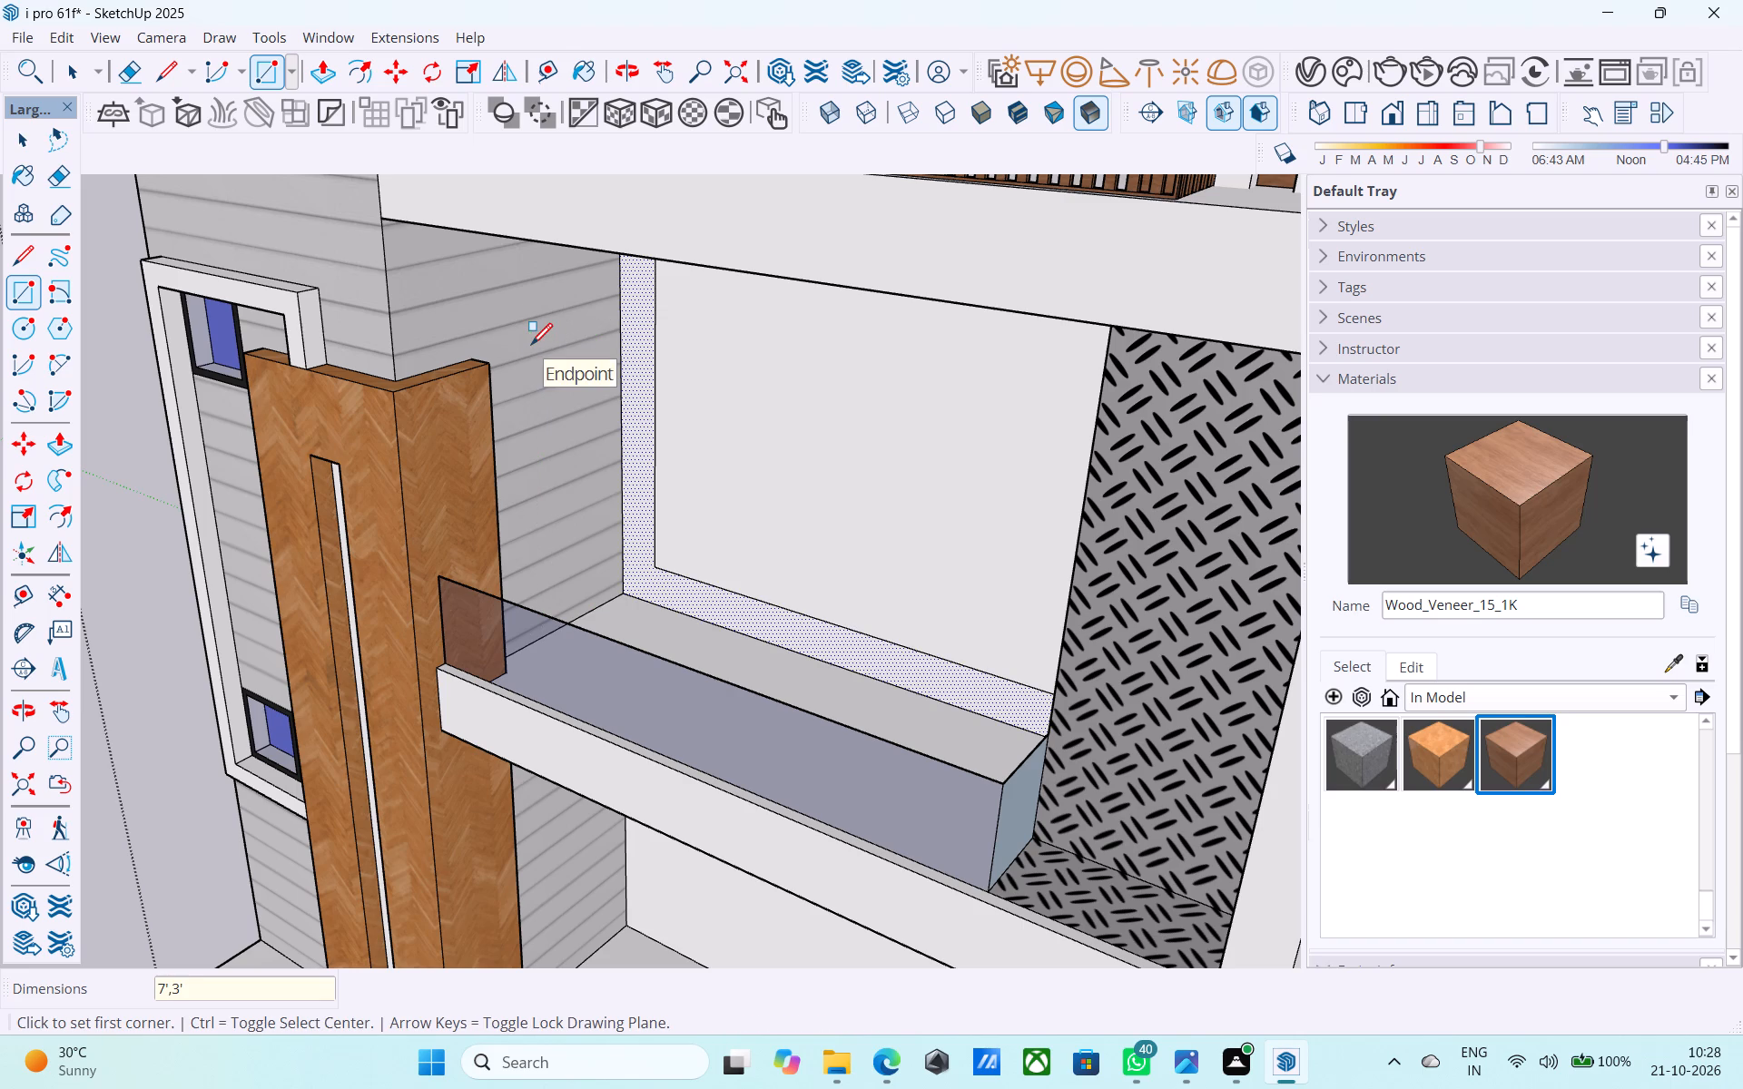
Place a vertical guide on the balcony's grey-clad side wall, 6" from the corner with the white back wall.
key("t")
left_click(618, 414)
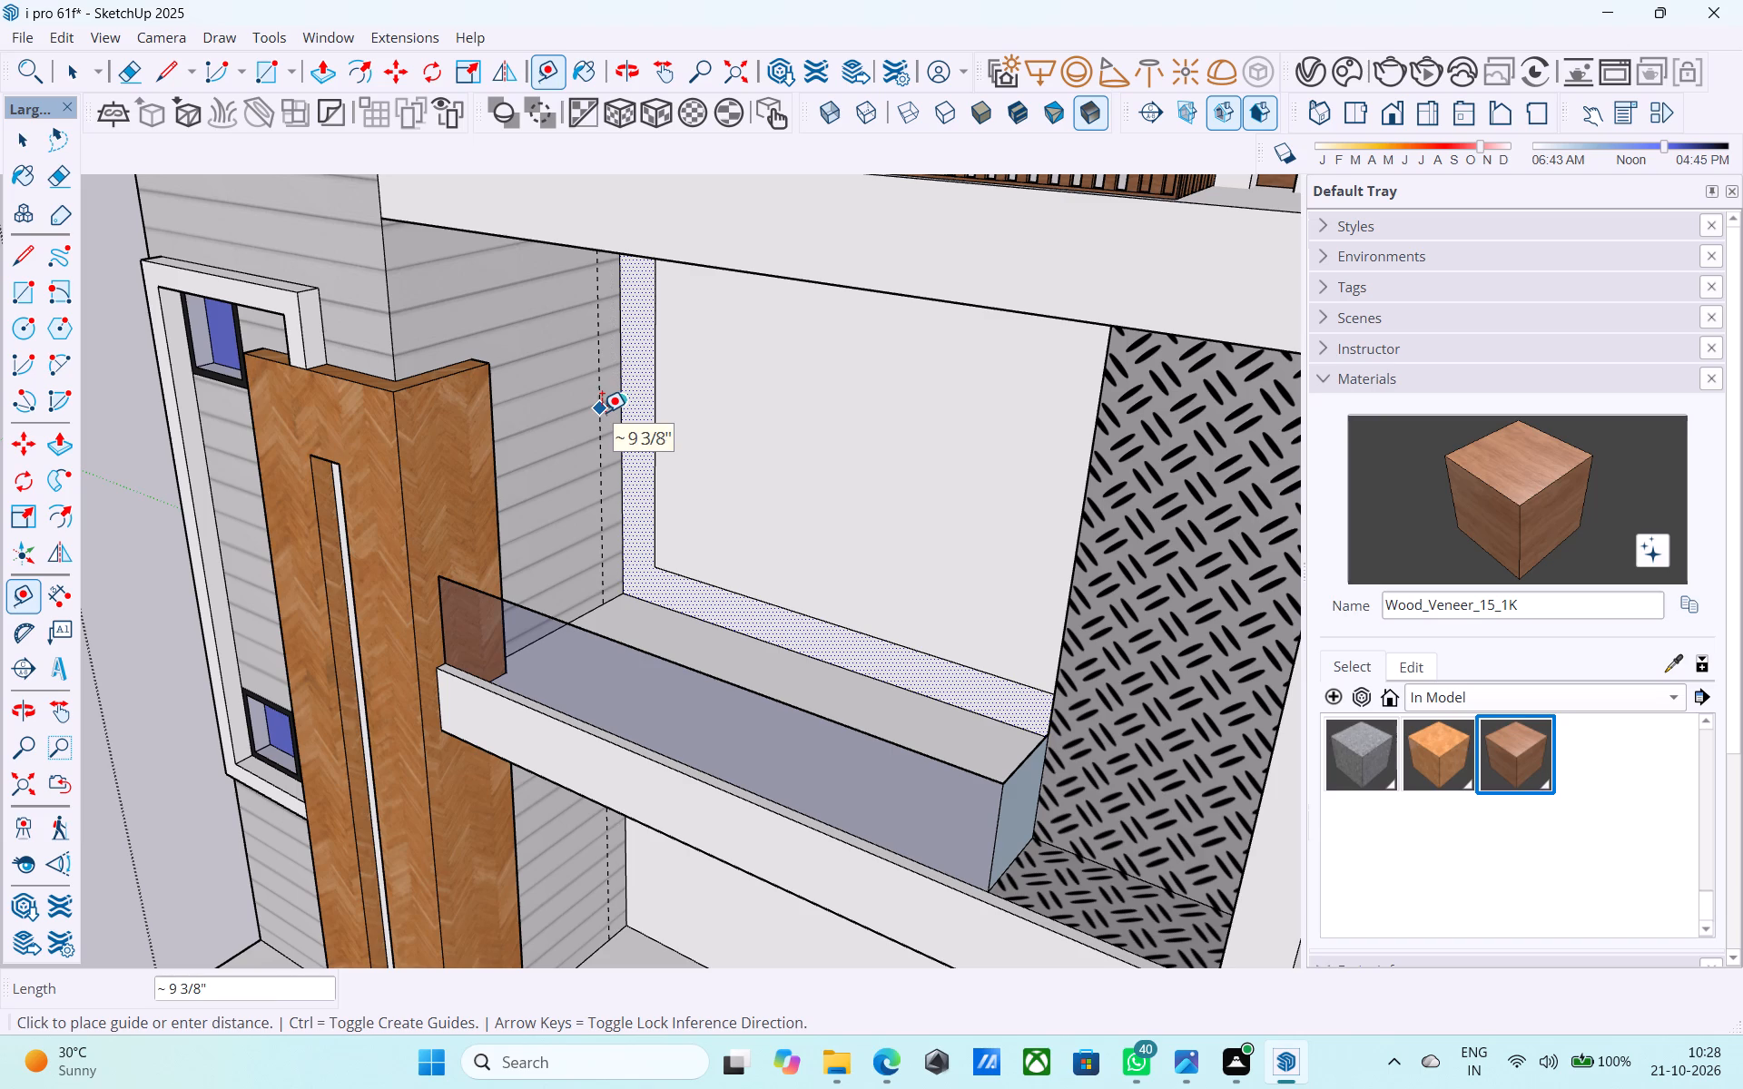
type("6\"")
key("Return")
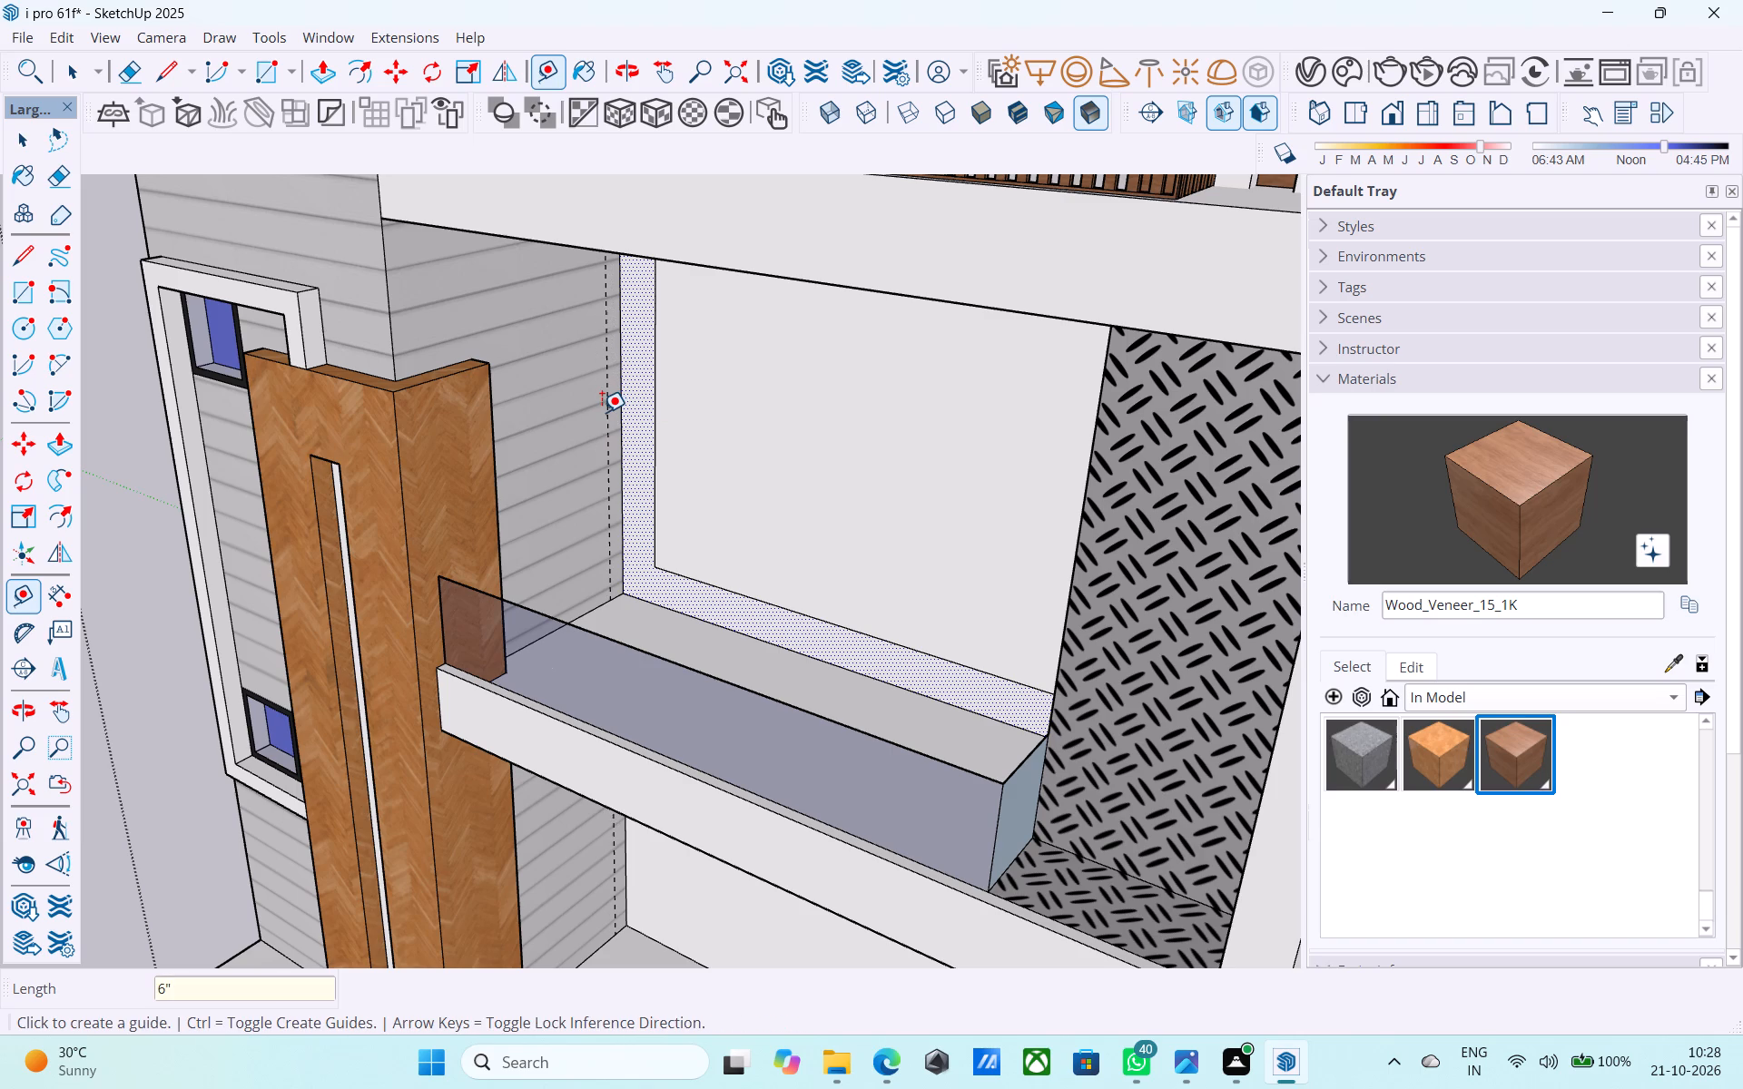
Draw a 3' wide by 7' high rectangle on the upper balcony's grey-clad side wall, starting where the guide meets the floor.
key("r")
scroll(634, 593, "up", 4)
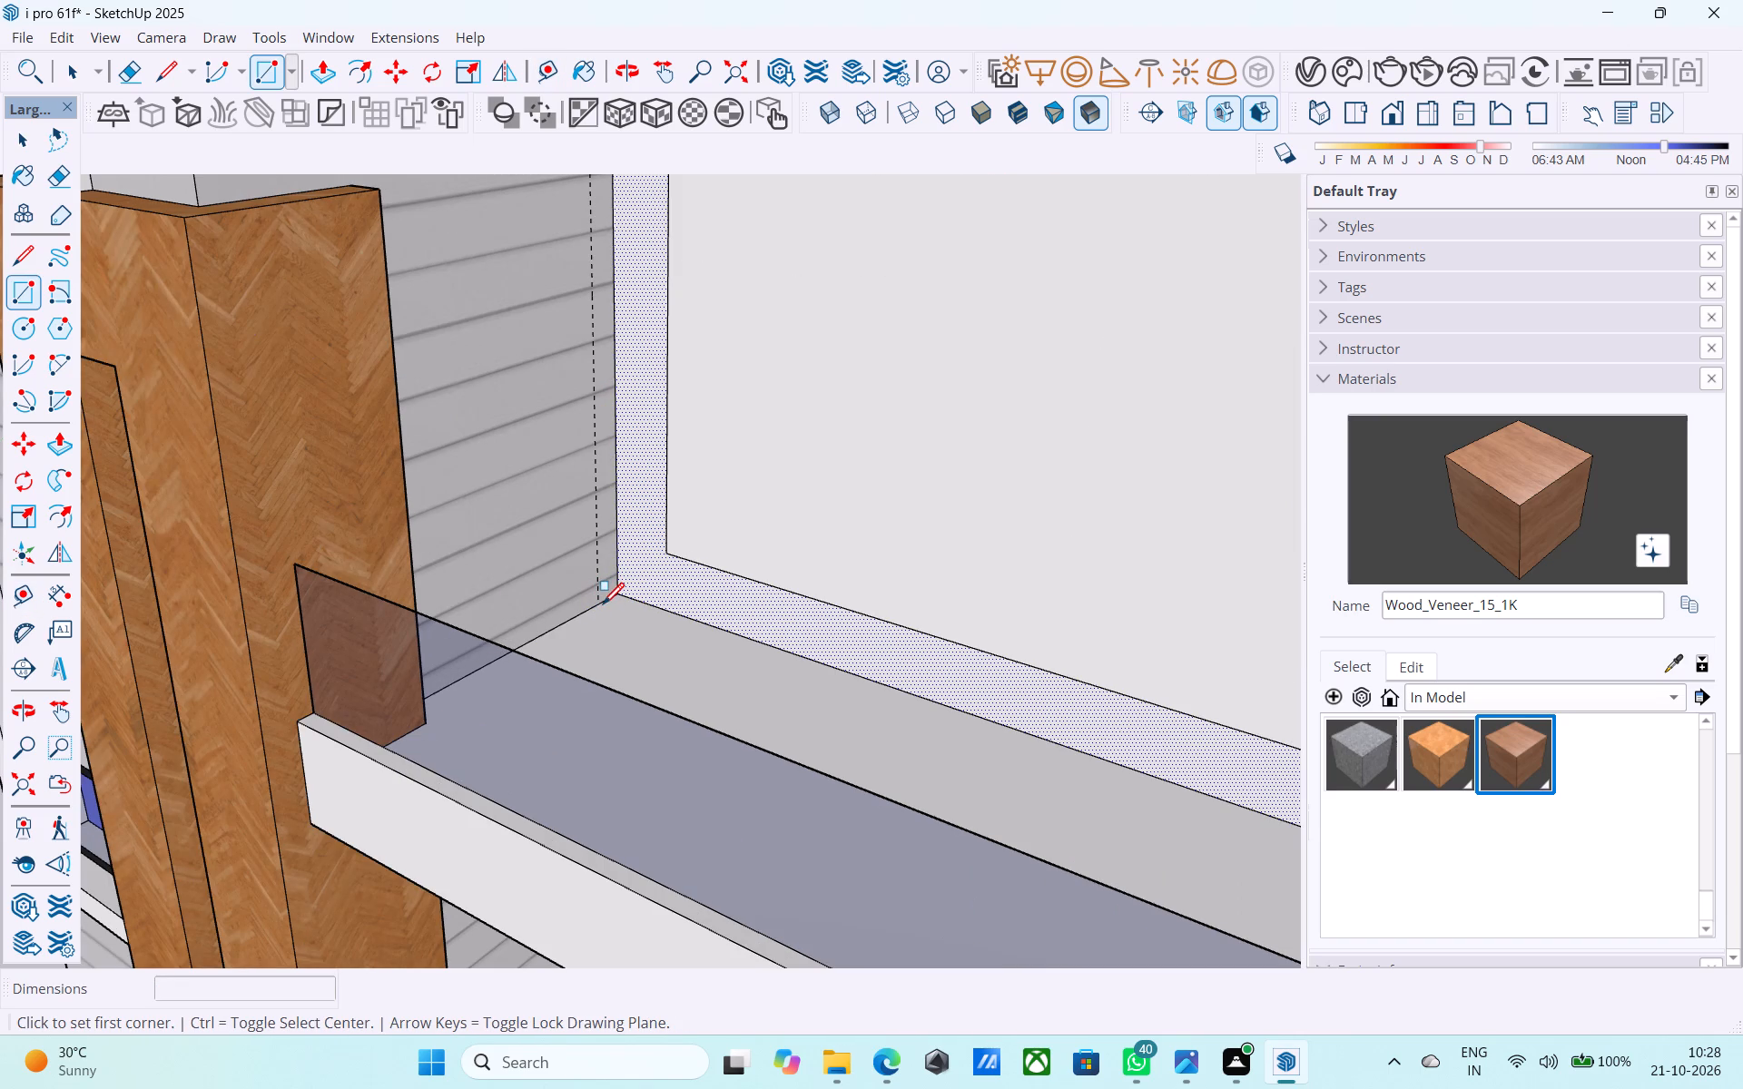
left_click(601, 603)
scroll(497, 347, "down", 6)
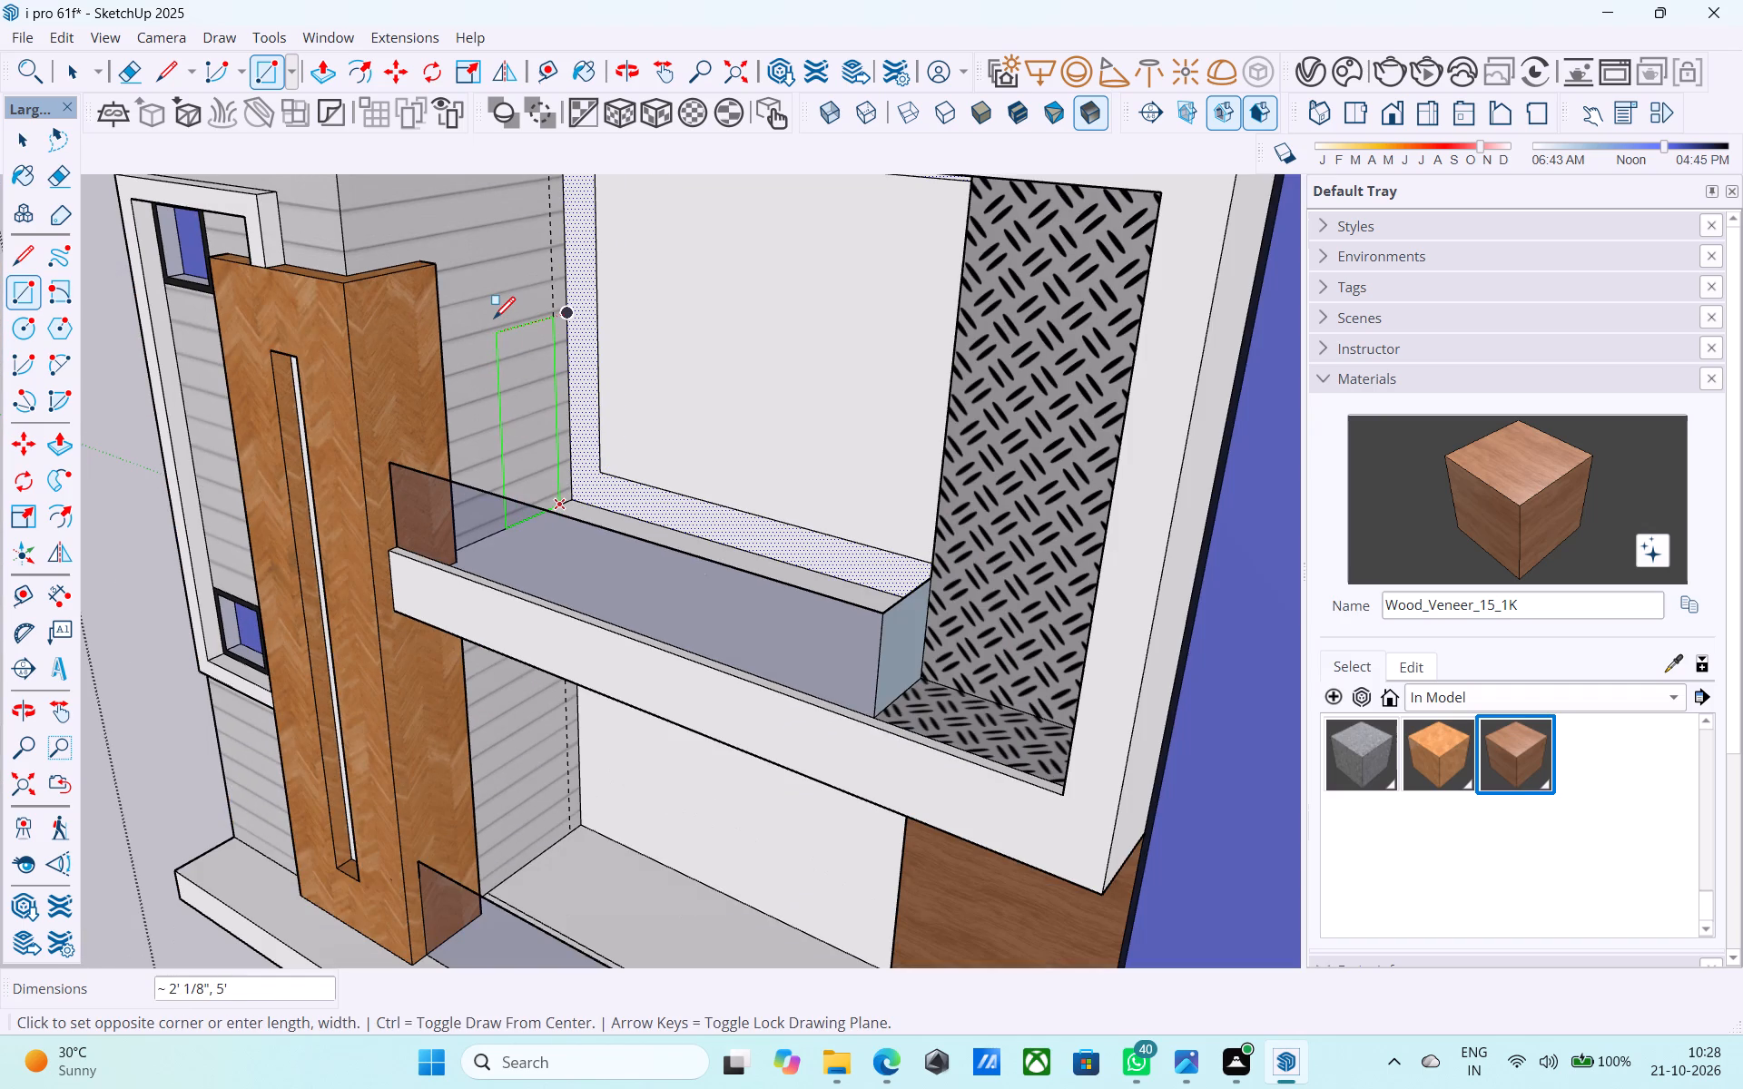
type("7',")
type("3'")
key("Return")
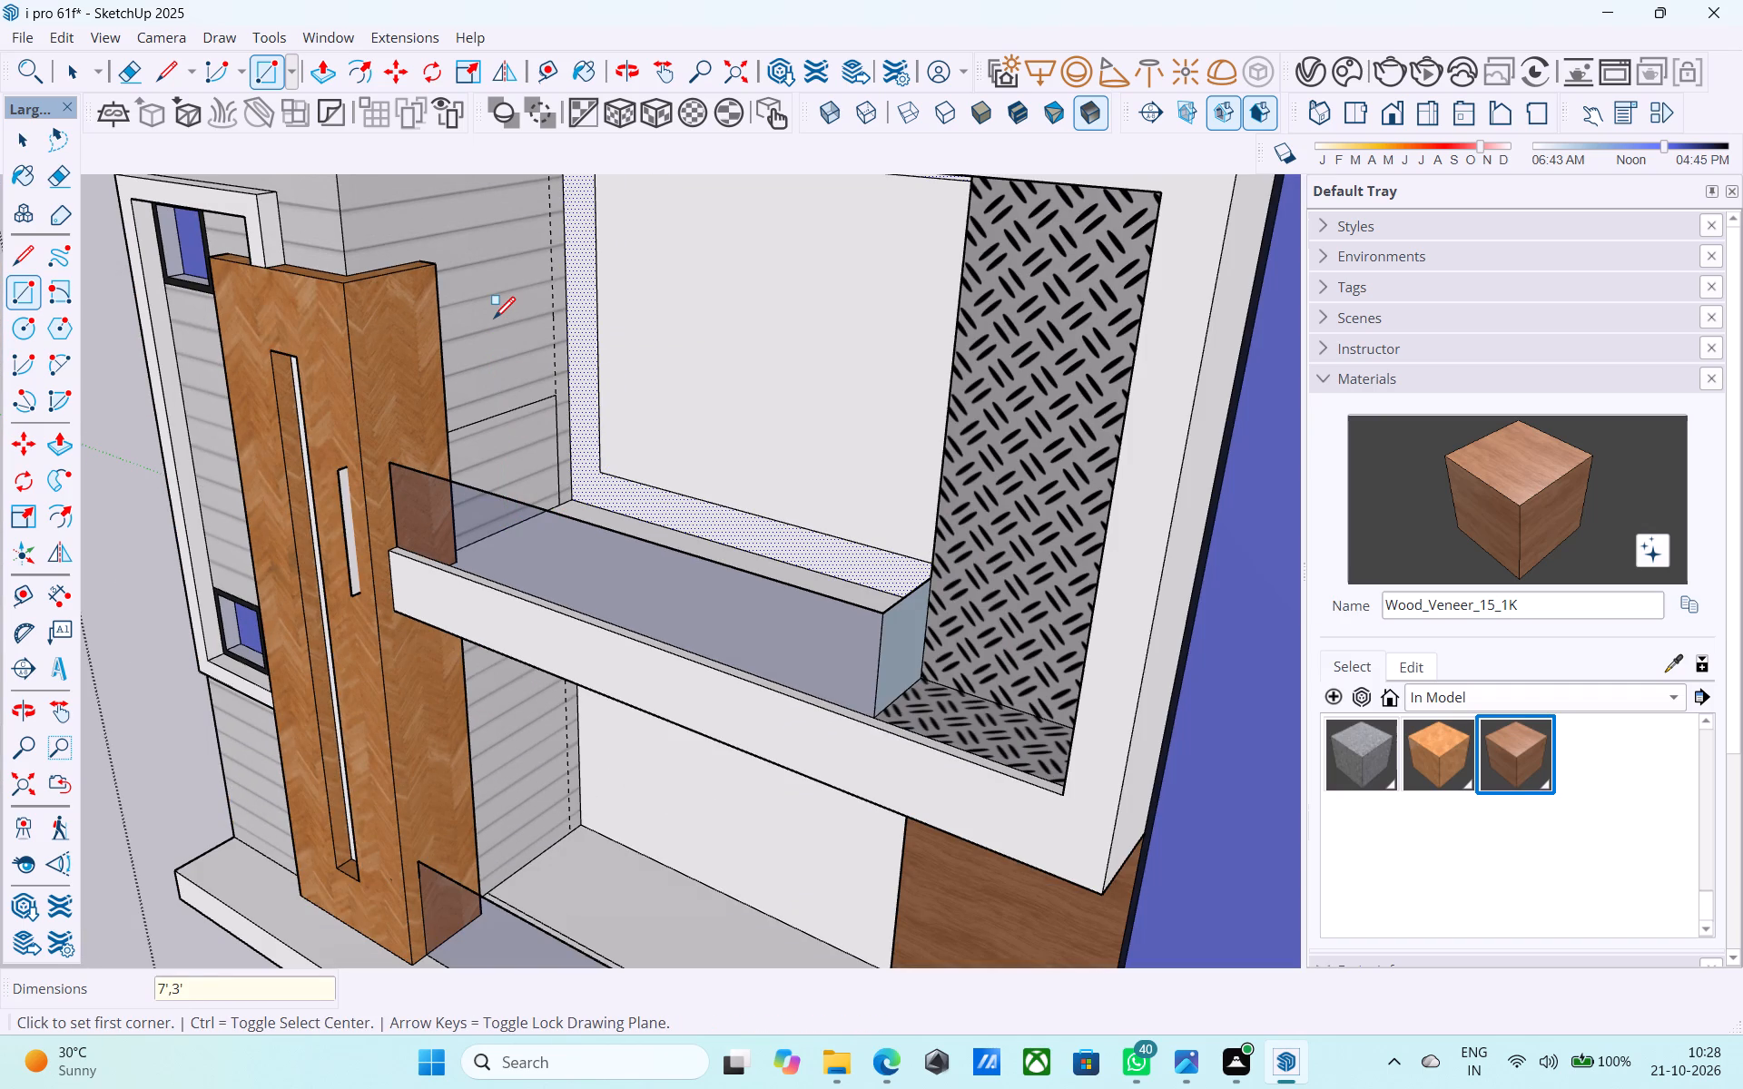
type("3',7'")
key("Return")
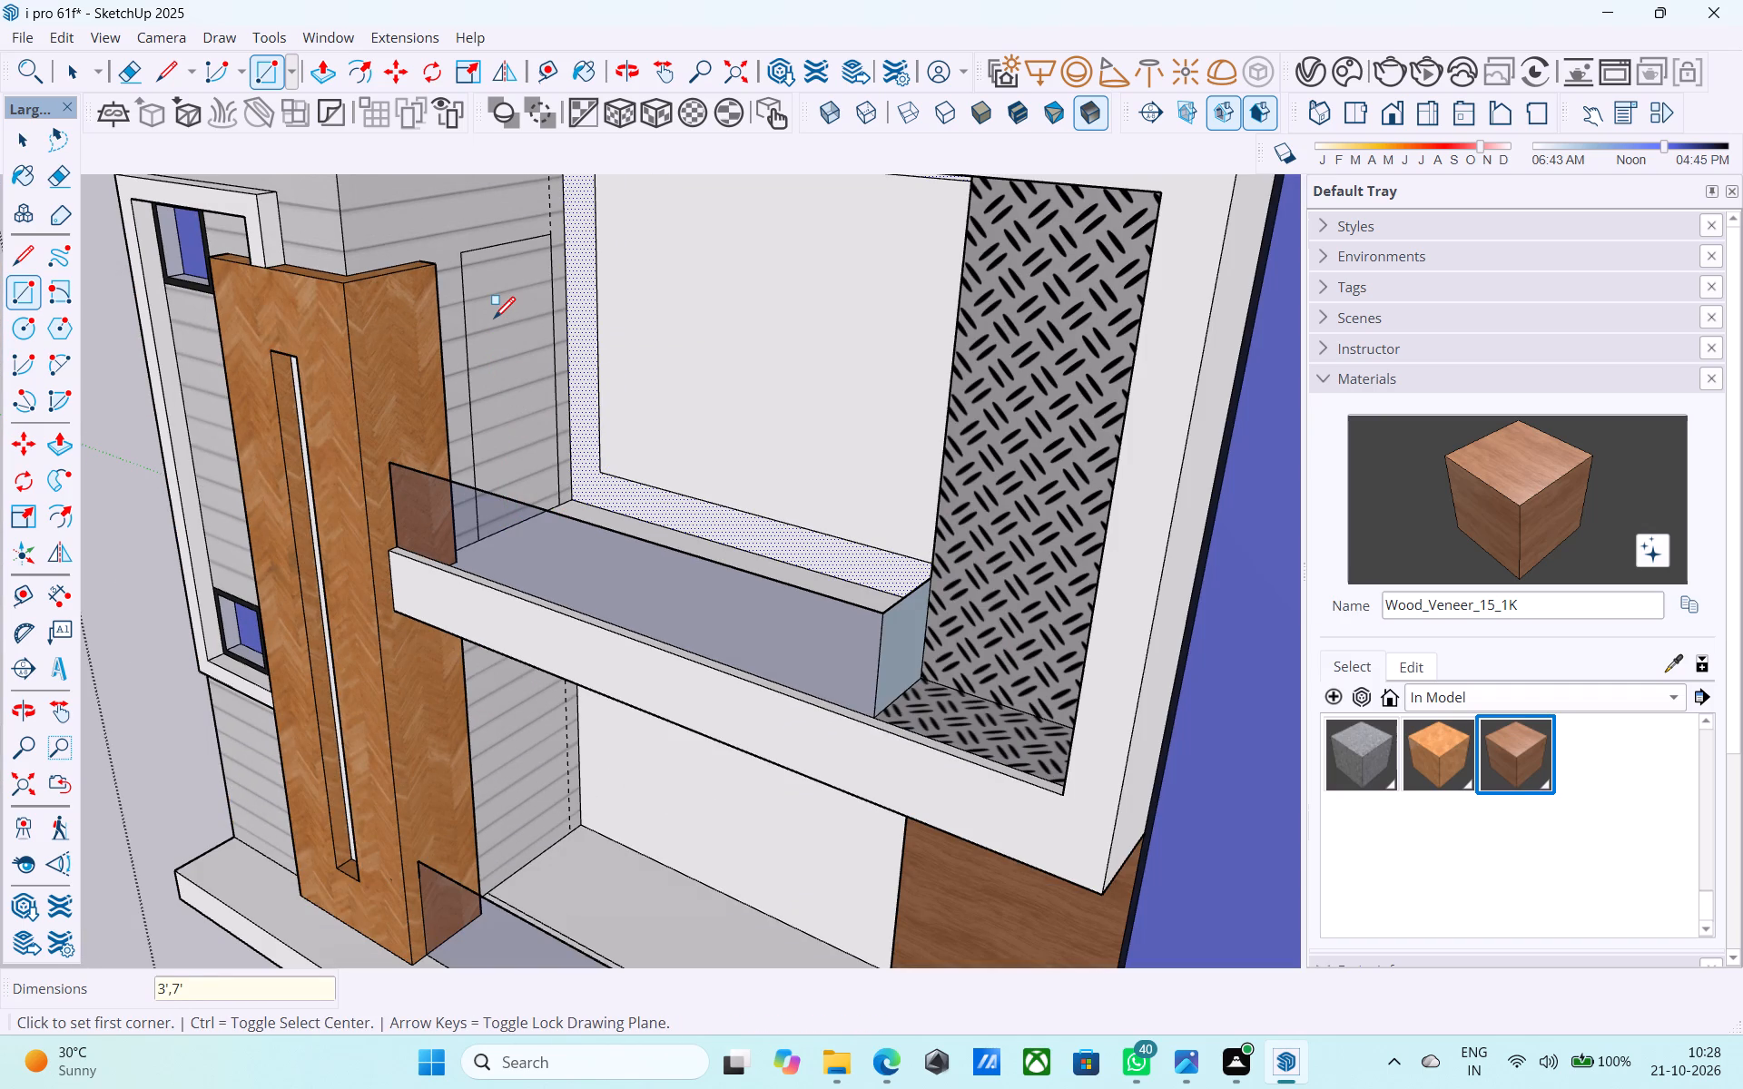
Offset the outline of the upper balcony's side-wall door rectangle inward by 3".
key("space")
left_click(494, 319)
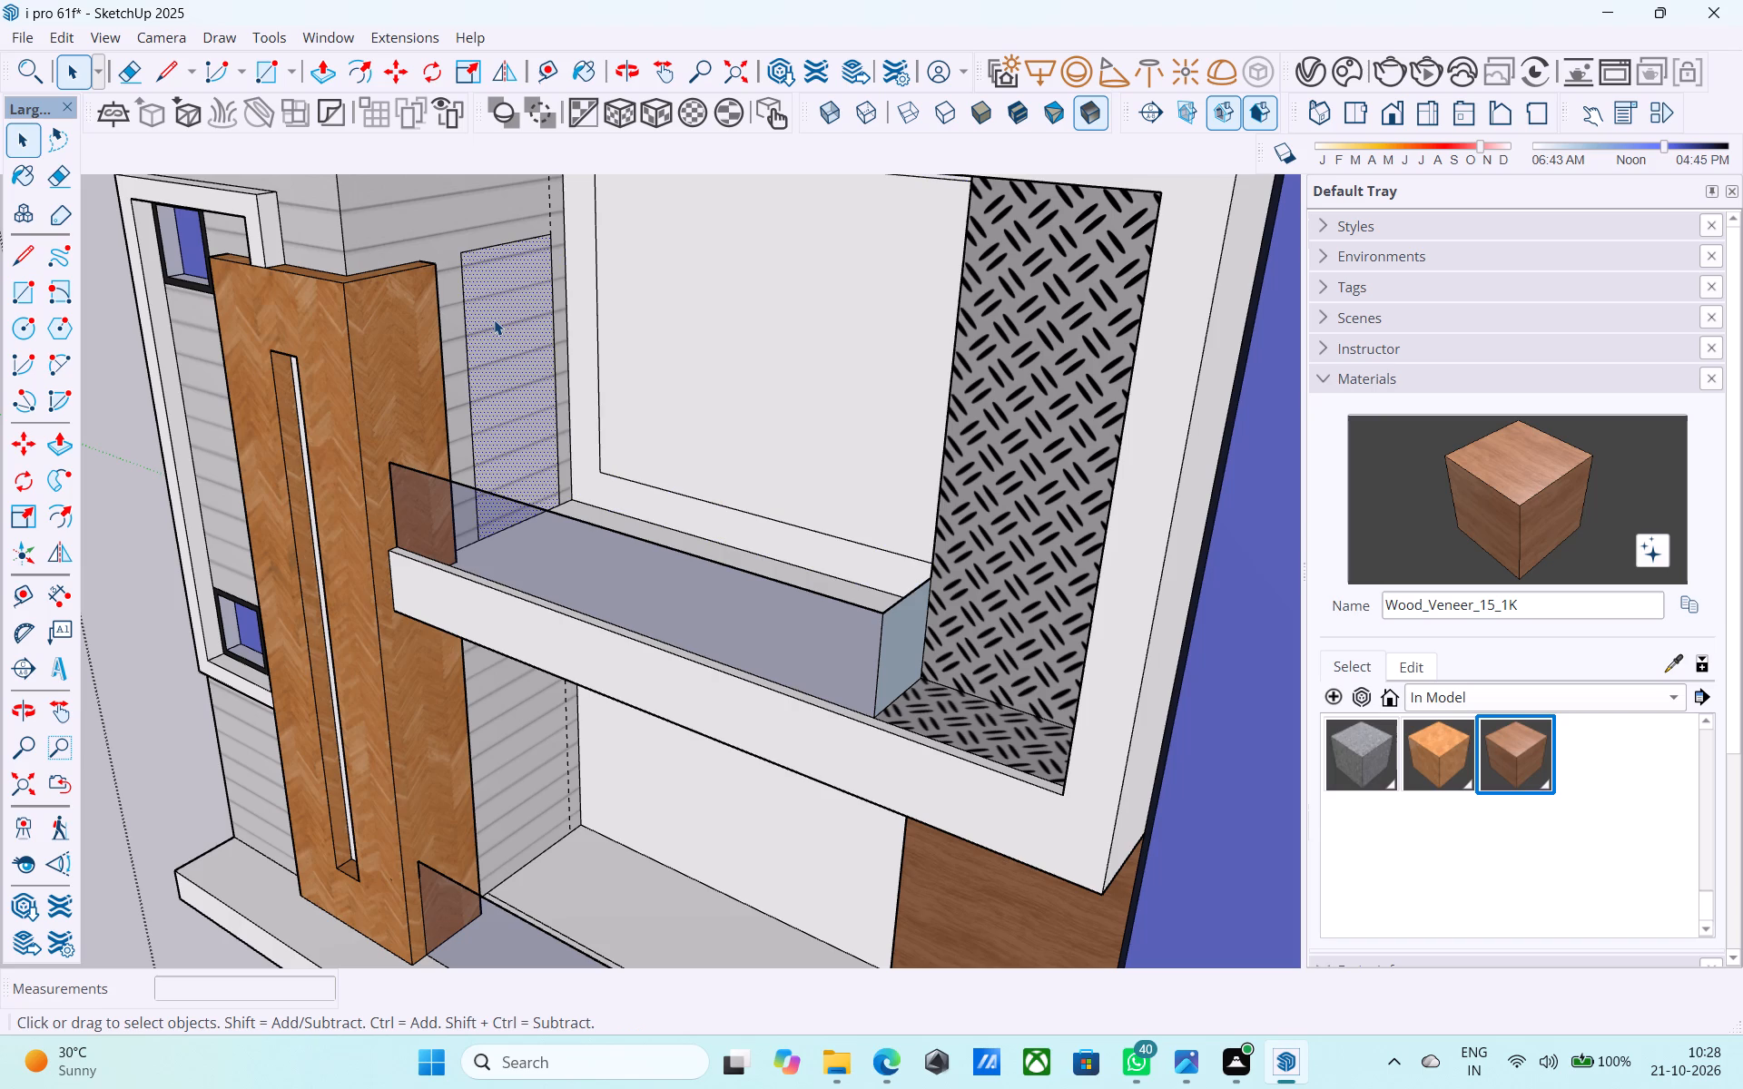
key("f")
left_click(492, 319)
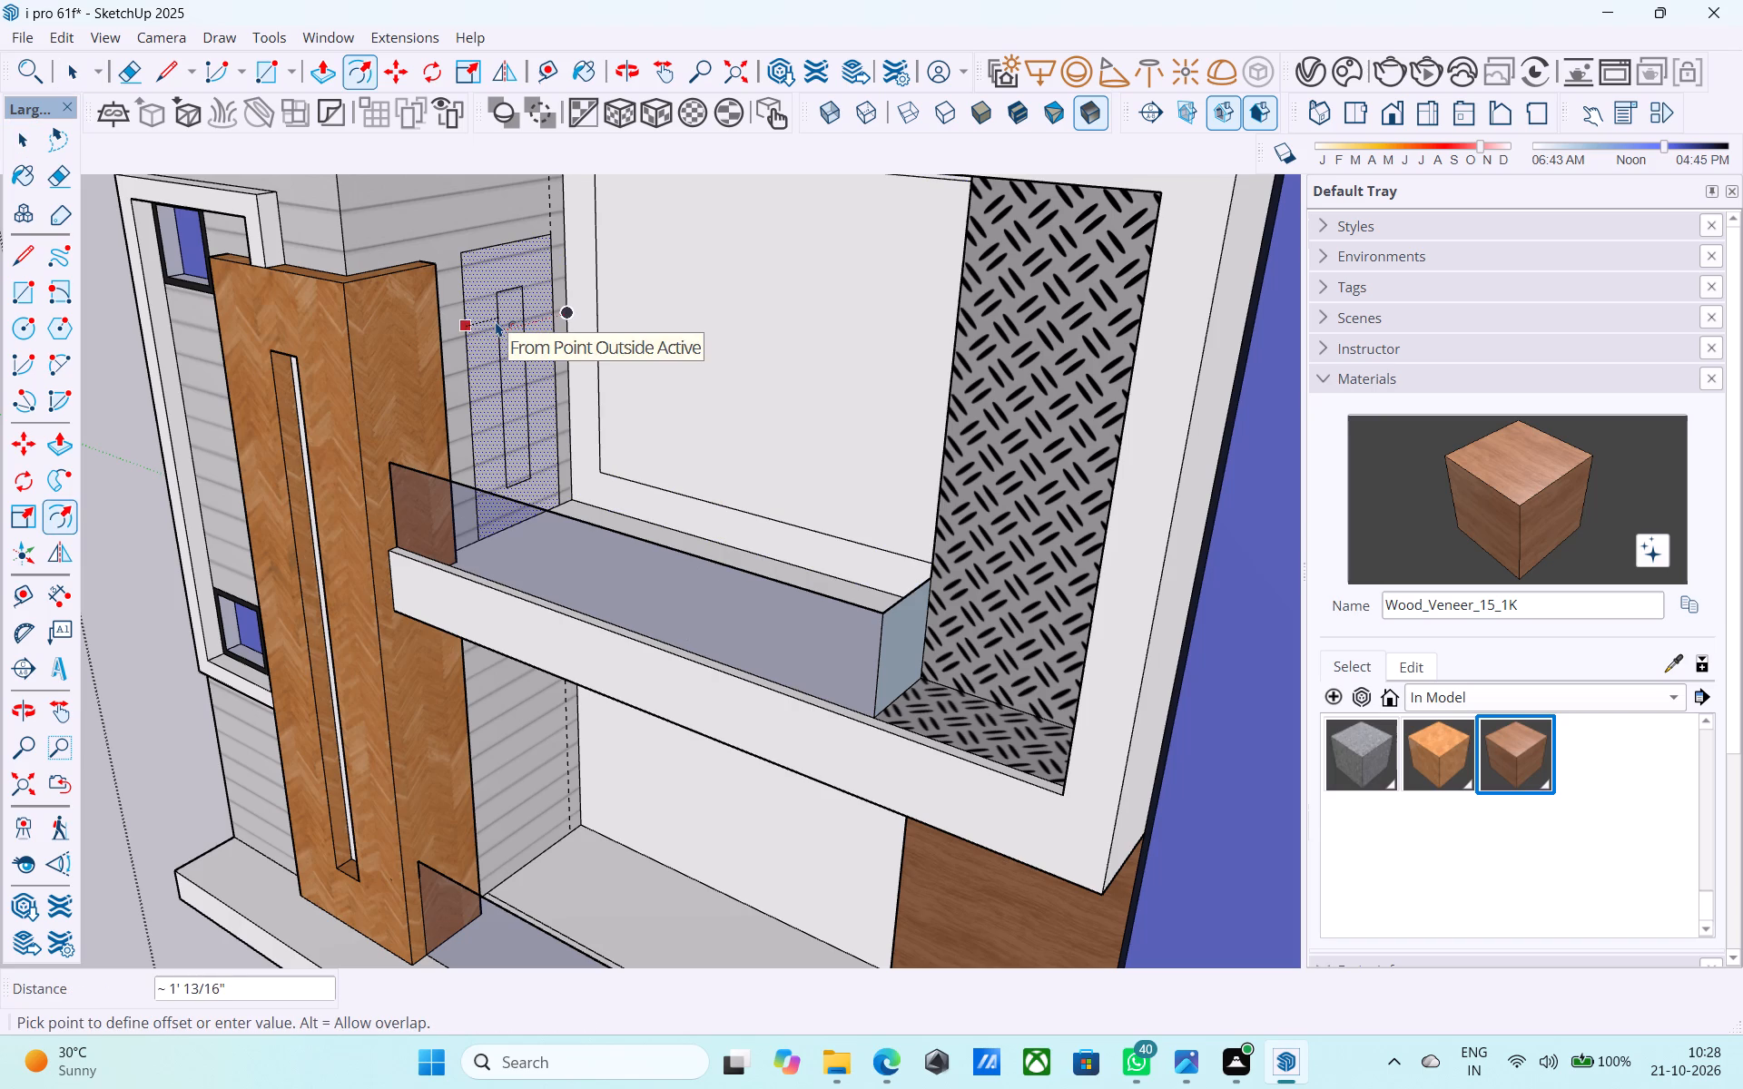
type("3\"")
key("Return")
key("space")
left_click(587, 378)
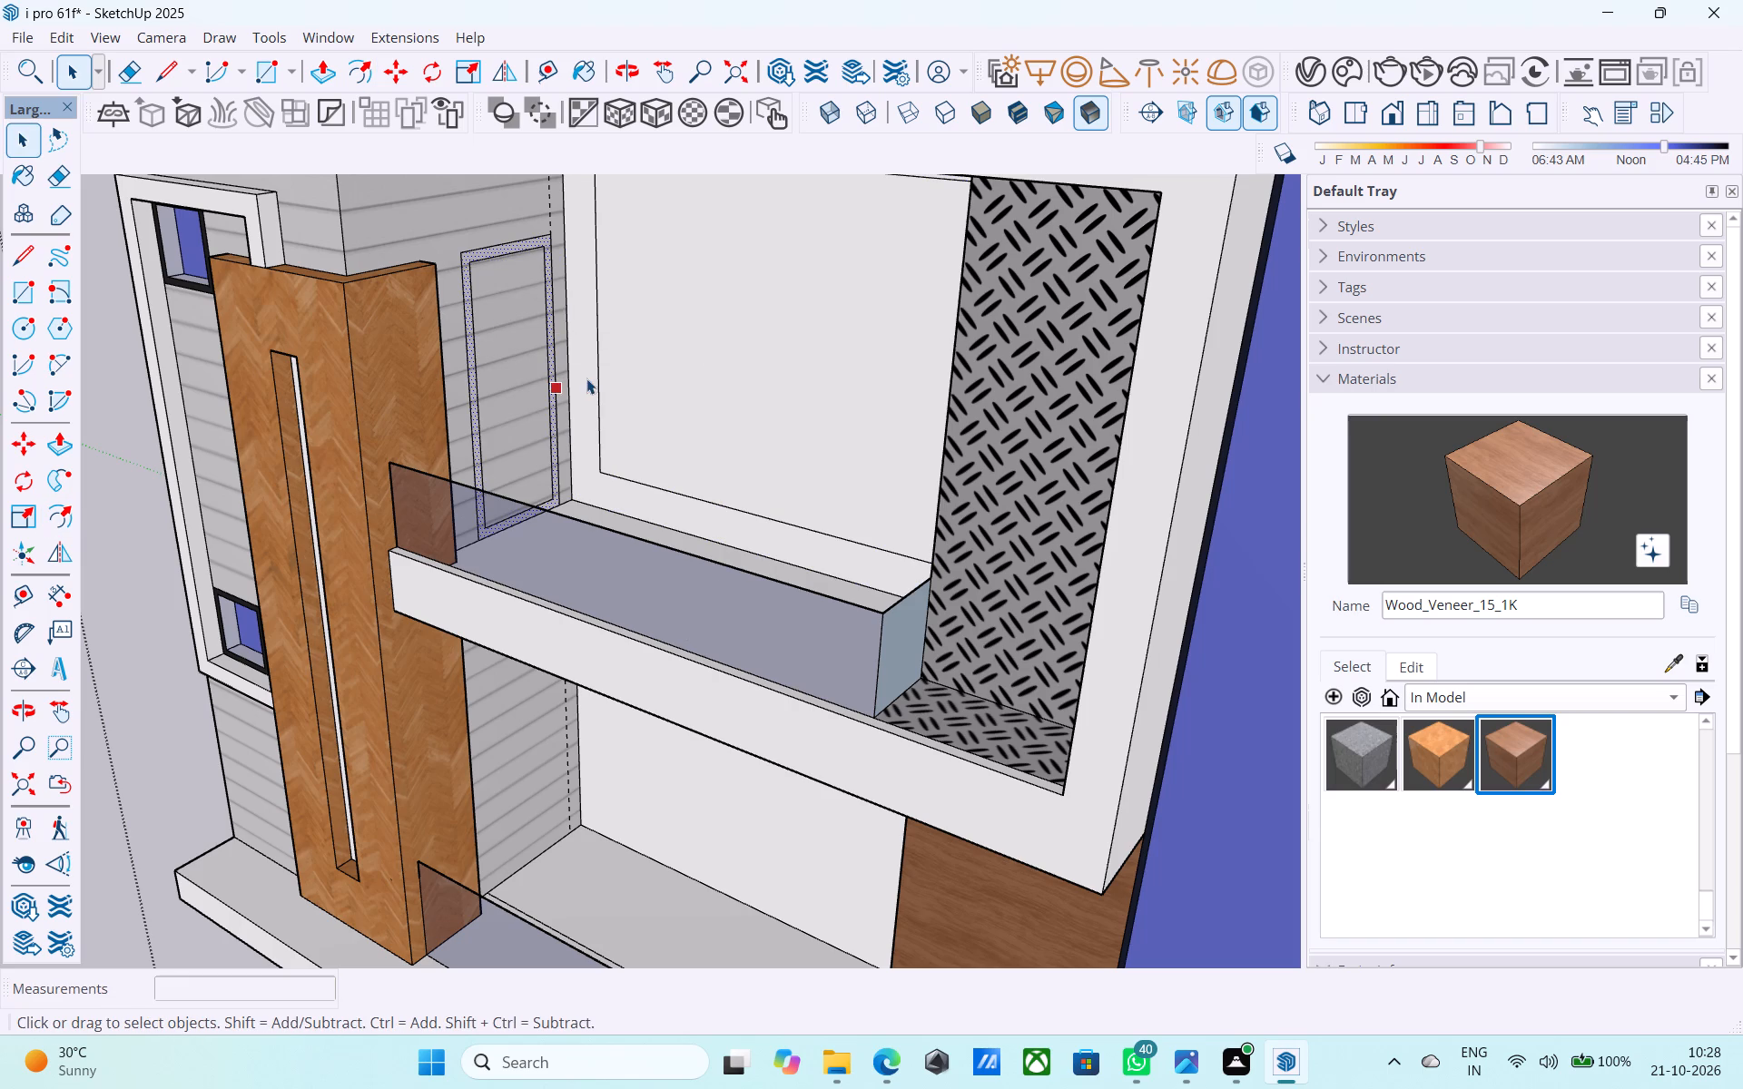
Push the inner face of the upper balcony's side-wall door 6" into the wall.
left_click(530, 370)
key("p")
scroll(511, 390, "up", 3)
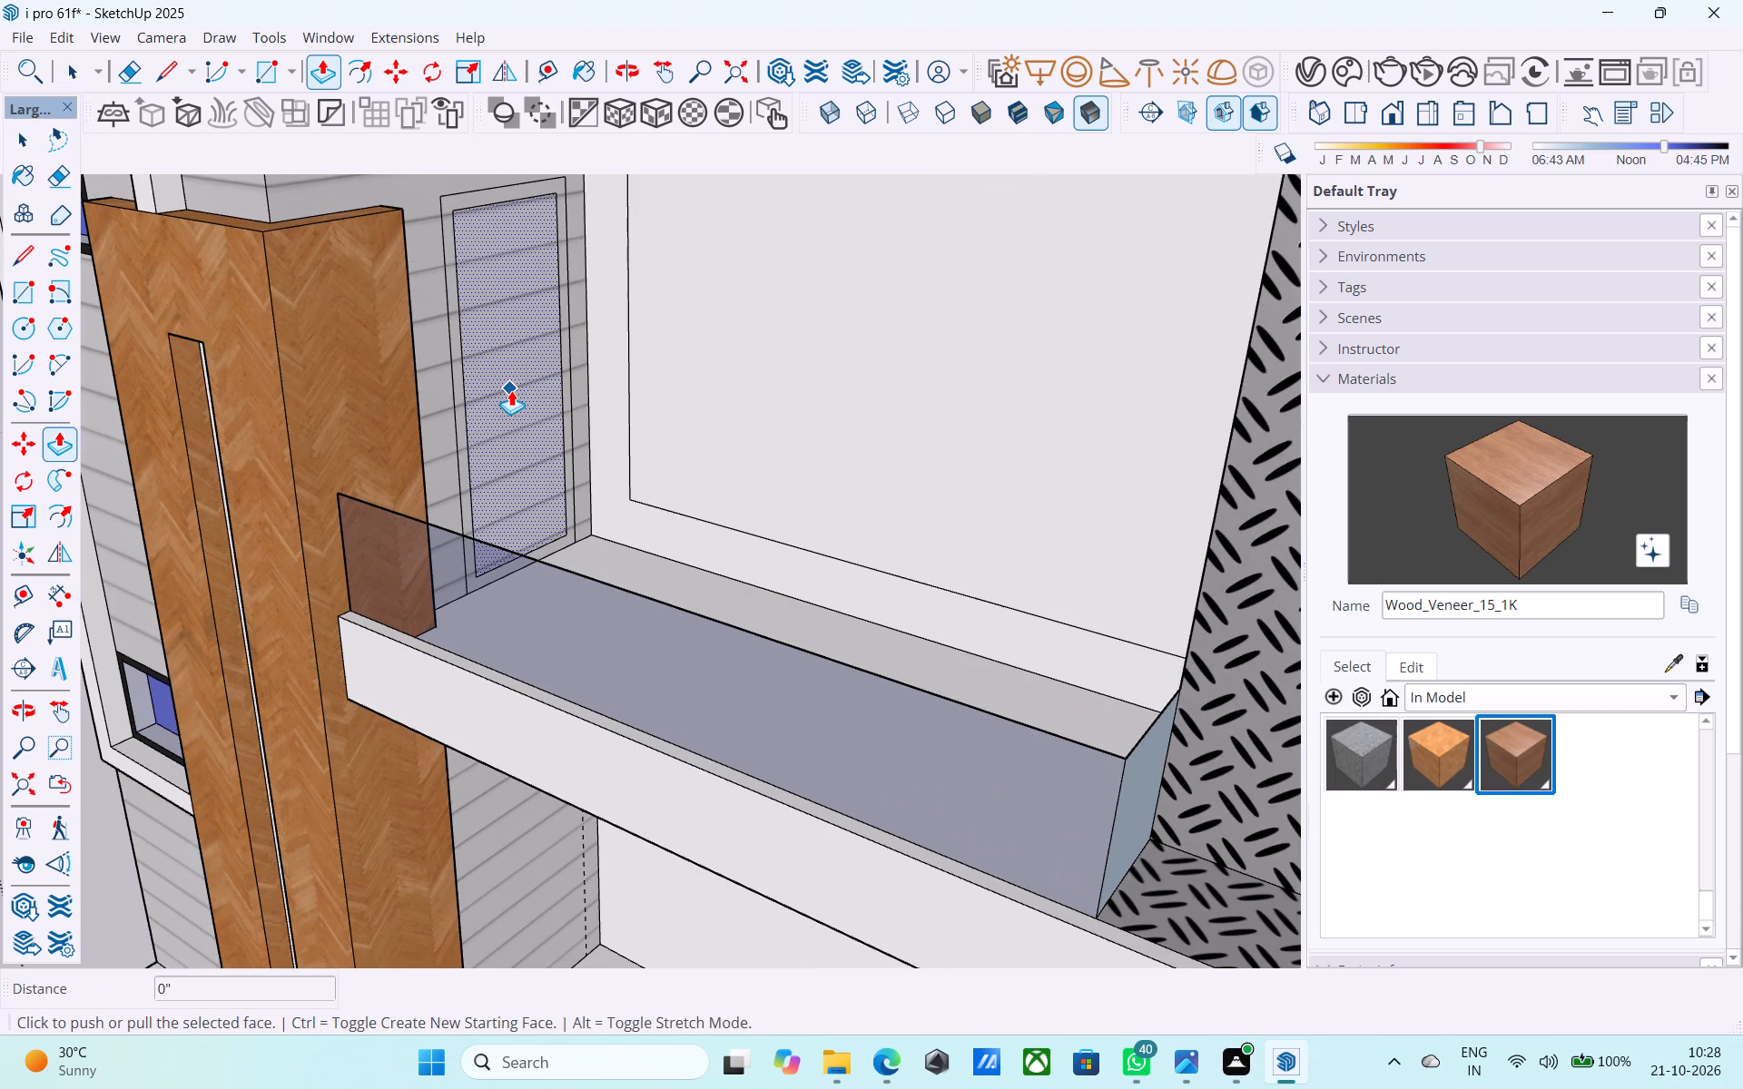
left_click(511, 389)
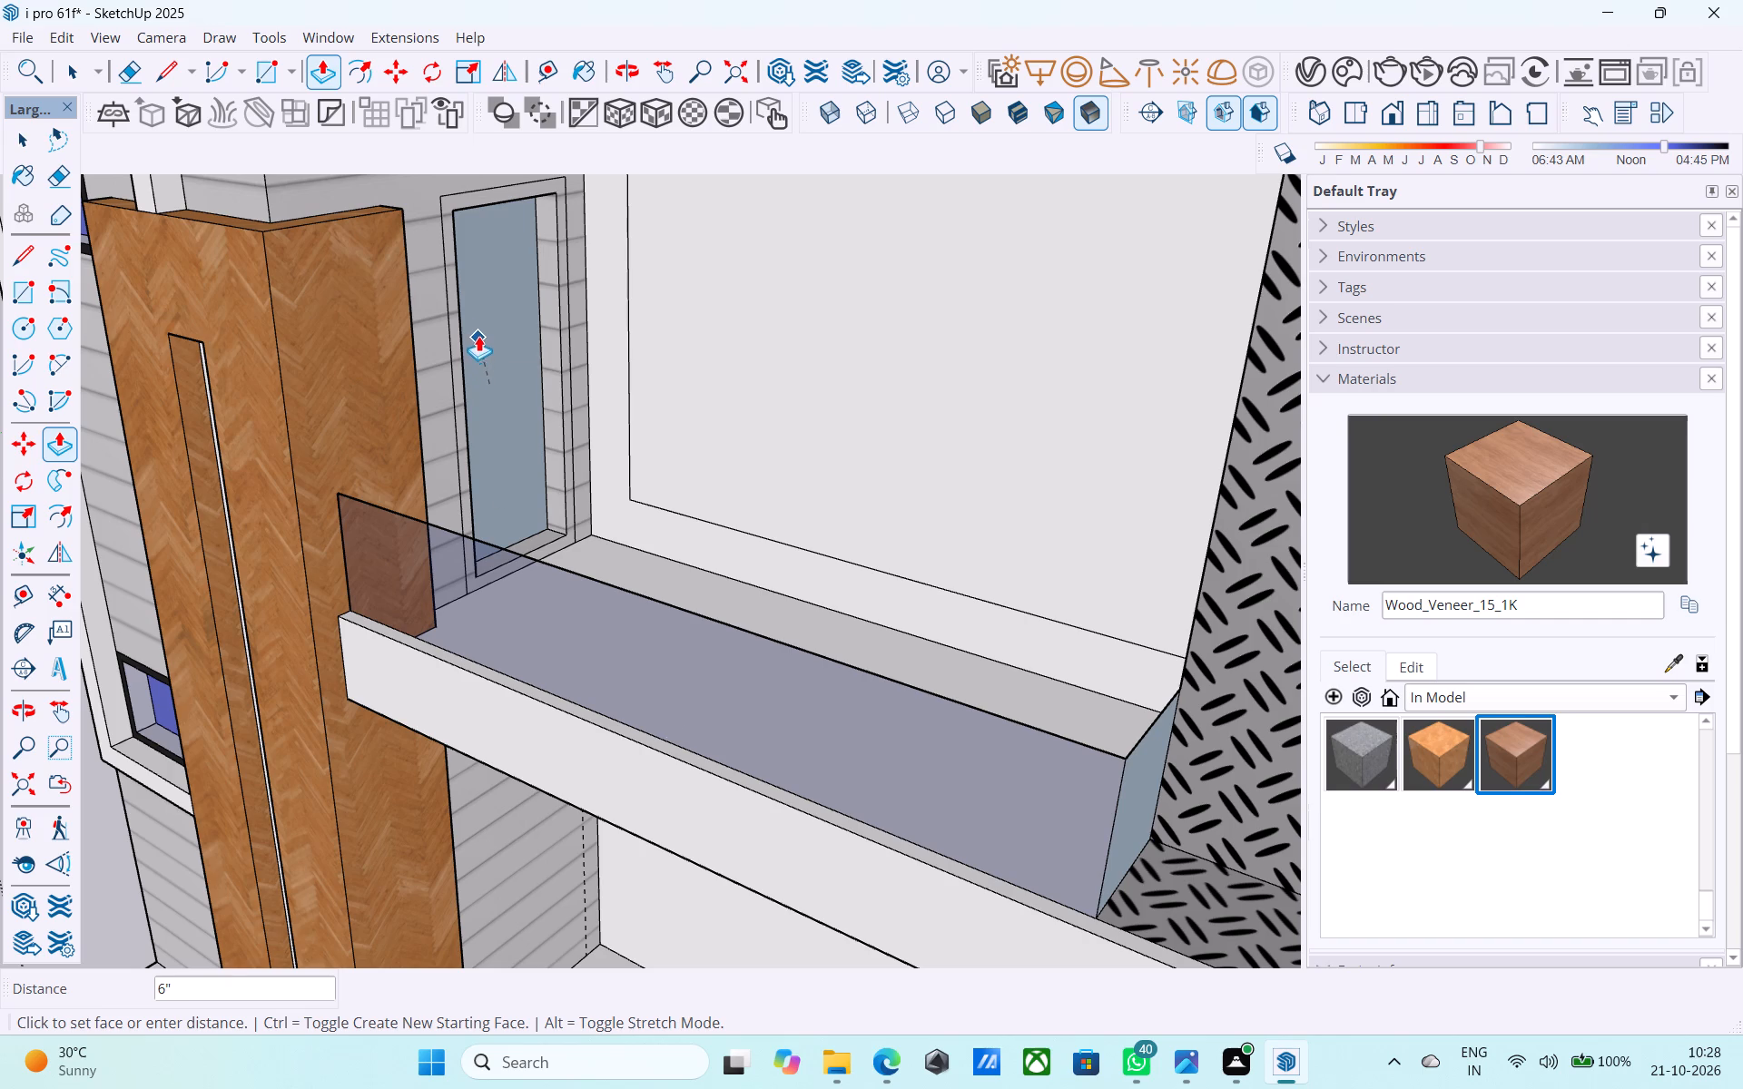
left_click(477, 311)
Draw a 3' wide by 7' high rectangle on the lower balcony's grey-clad side wall, starting where the guide meets the floor.
scroll(478, 312, "down", 13)
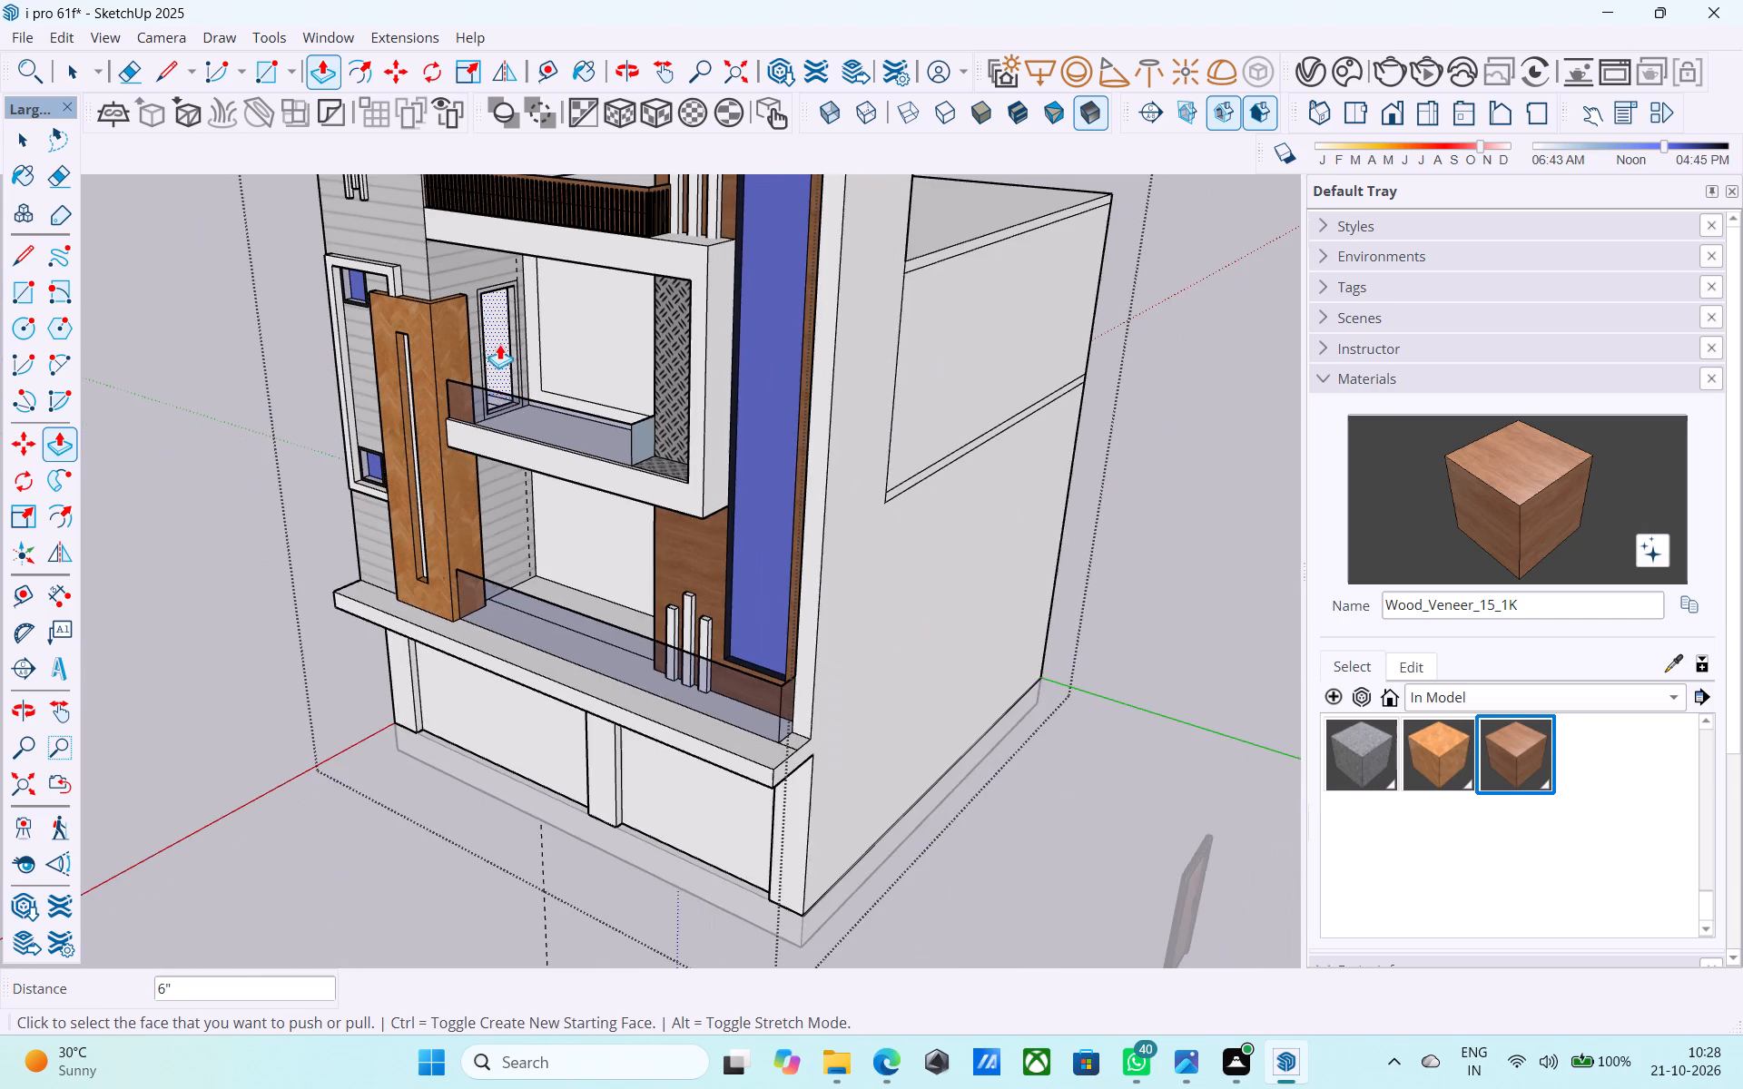
middle_click_drag(487, 438, 471, 417)
scroll(488, 317, "down", 3)
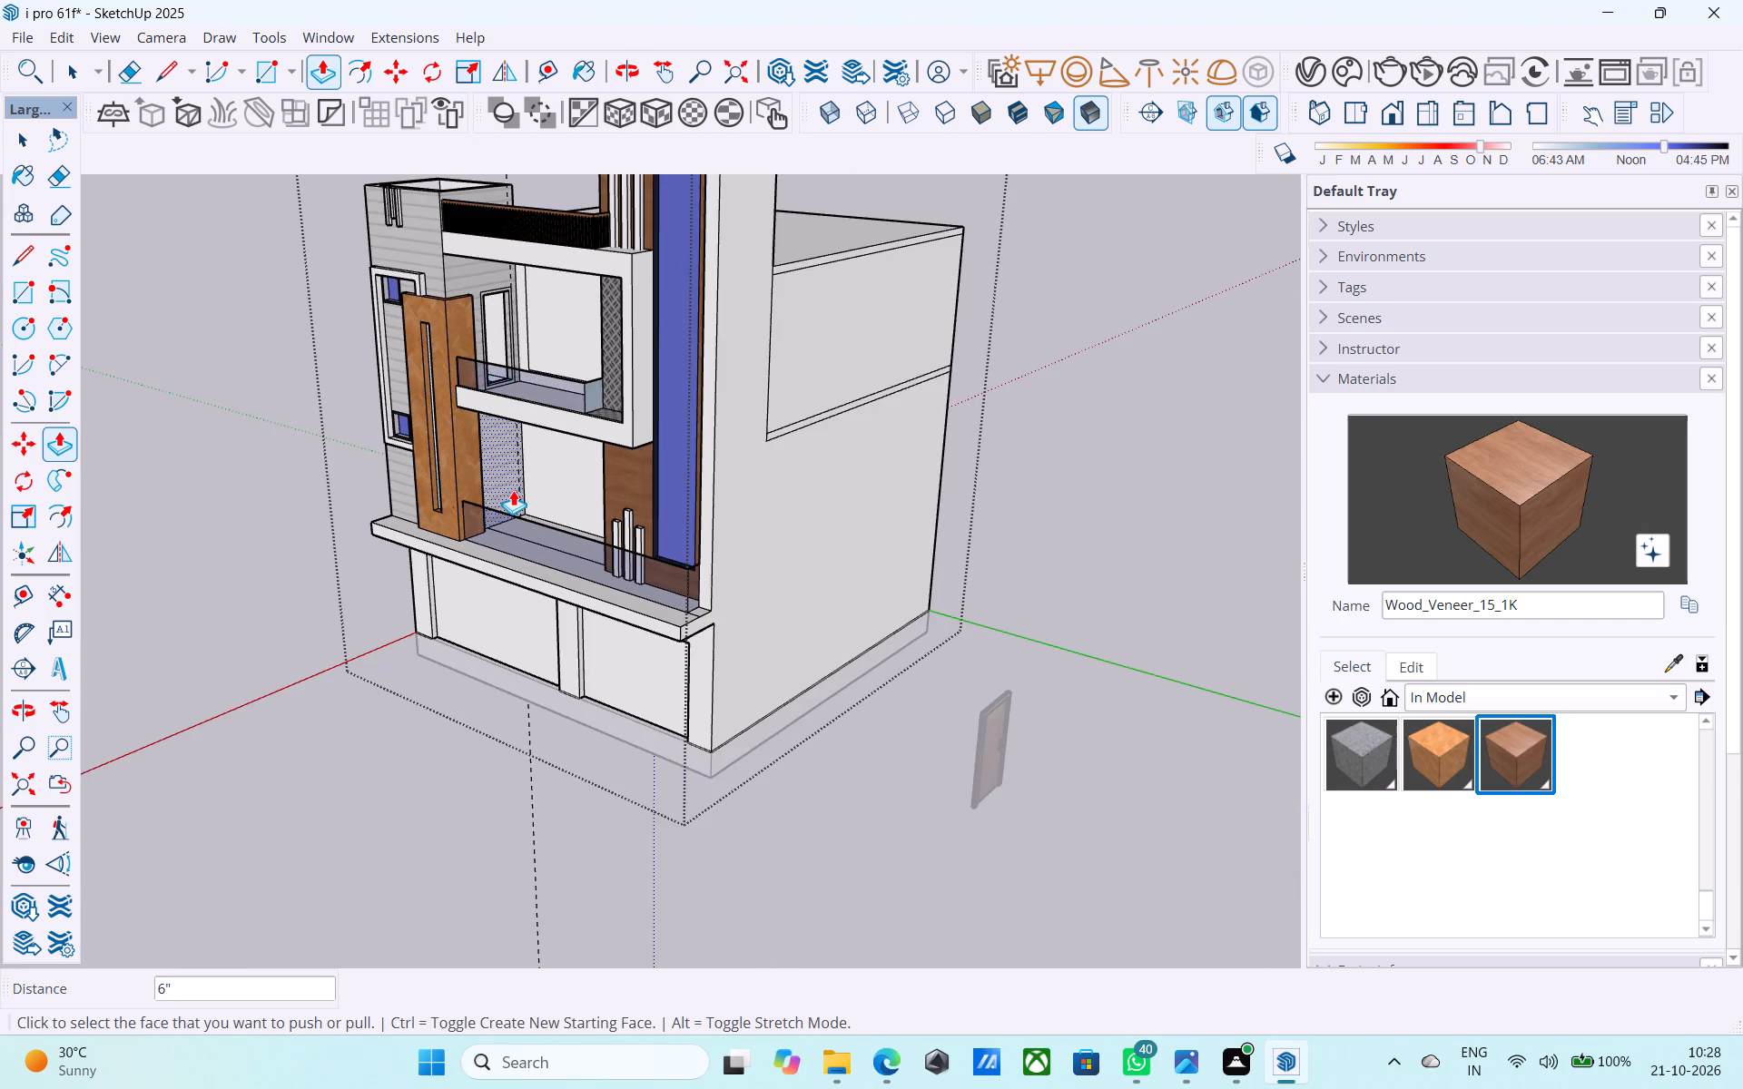
middle_click_drag(513, 492, 519, 521)
scroll(519, 522, "up", 3)
key("r")
scroll(527, 511, "up", 12)
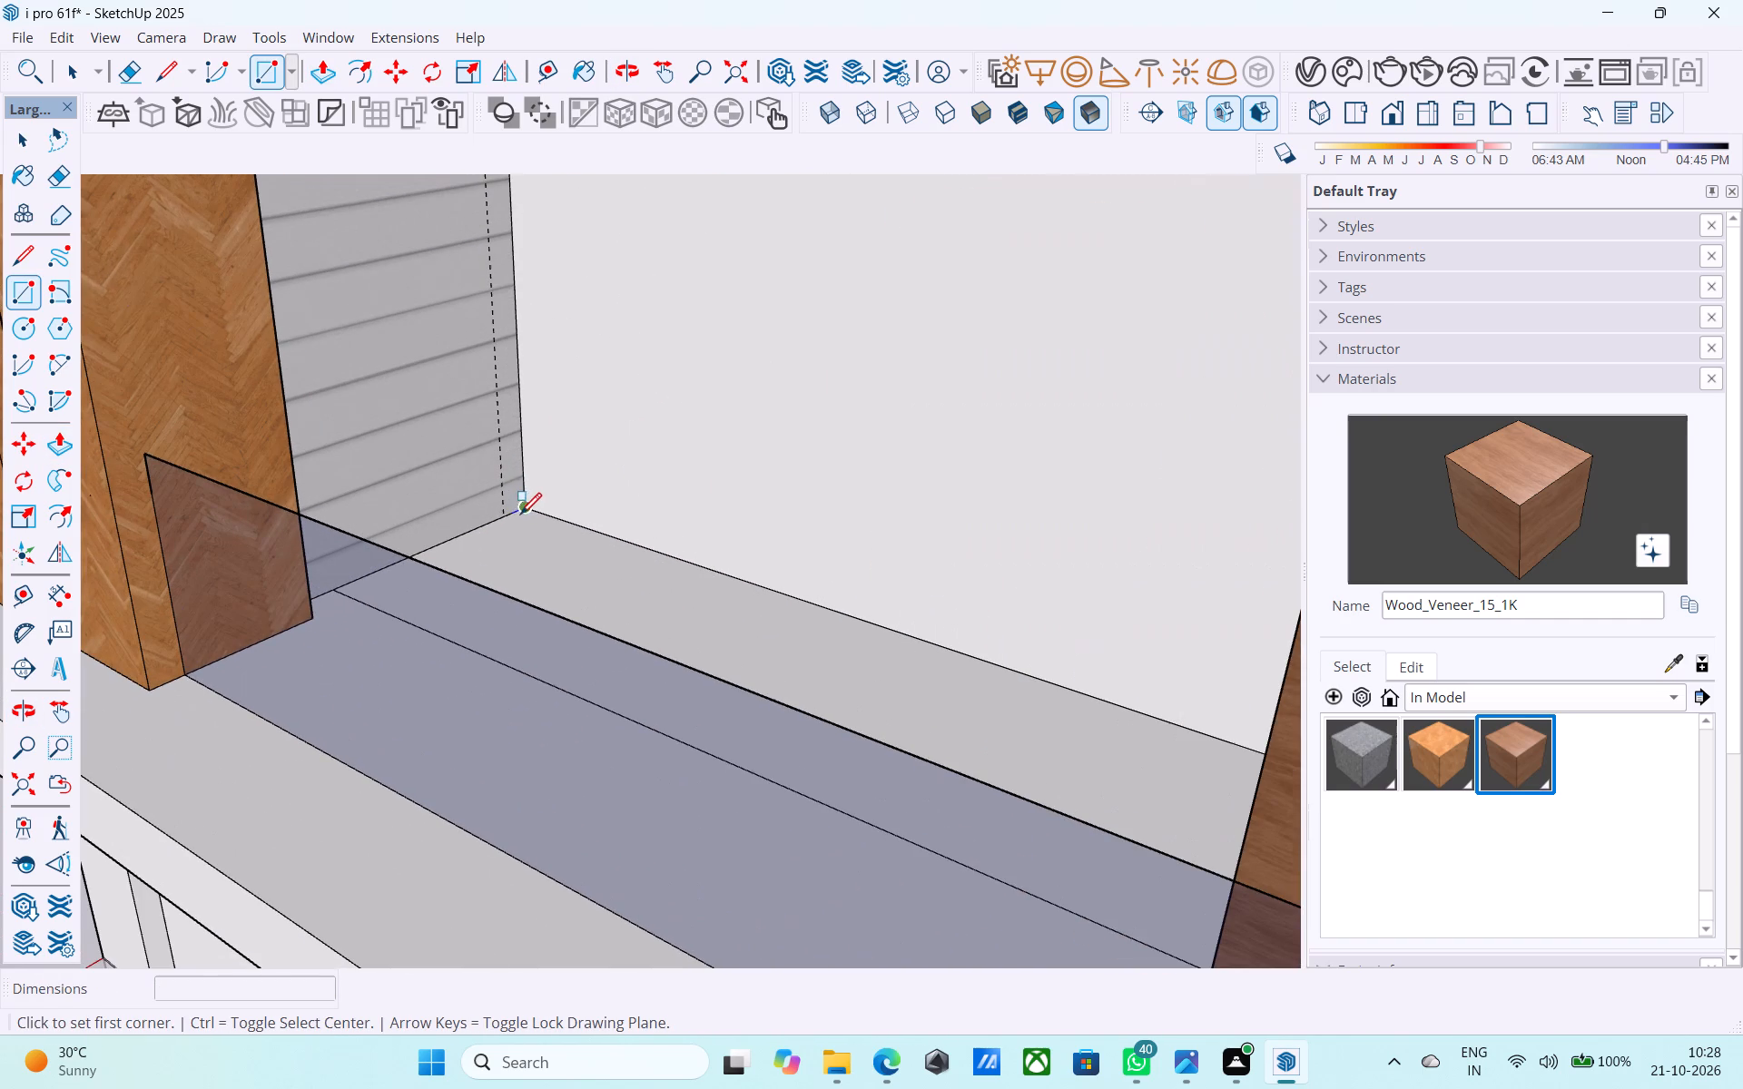
left_click(504, 517)
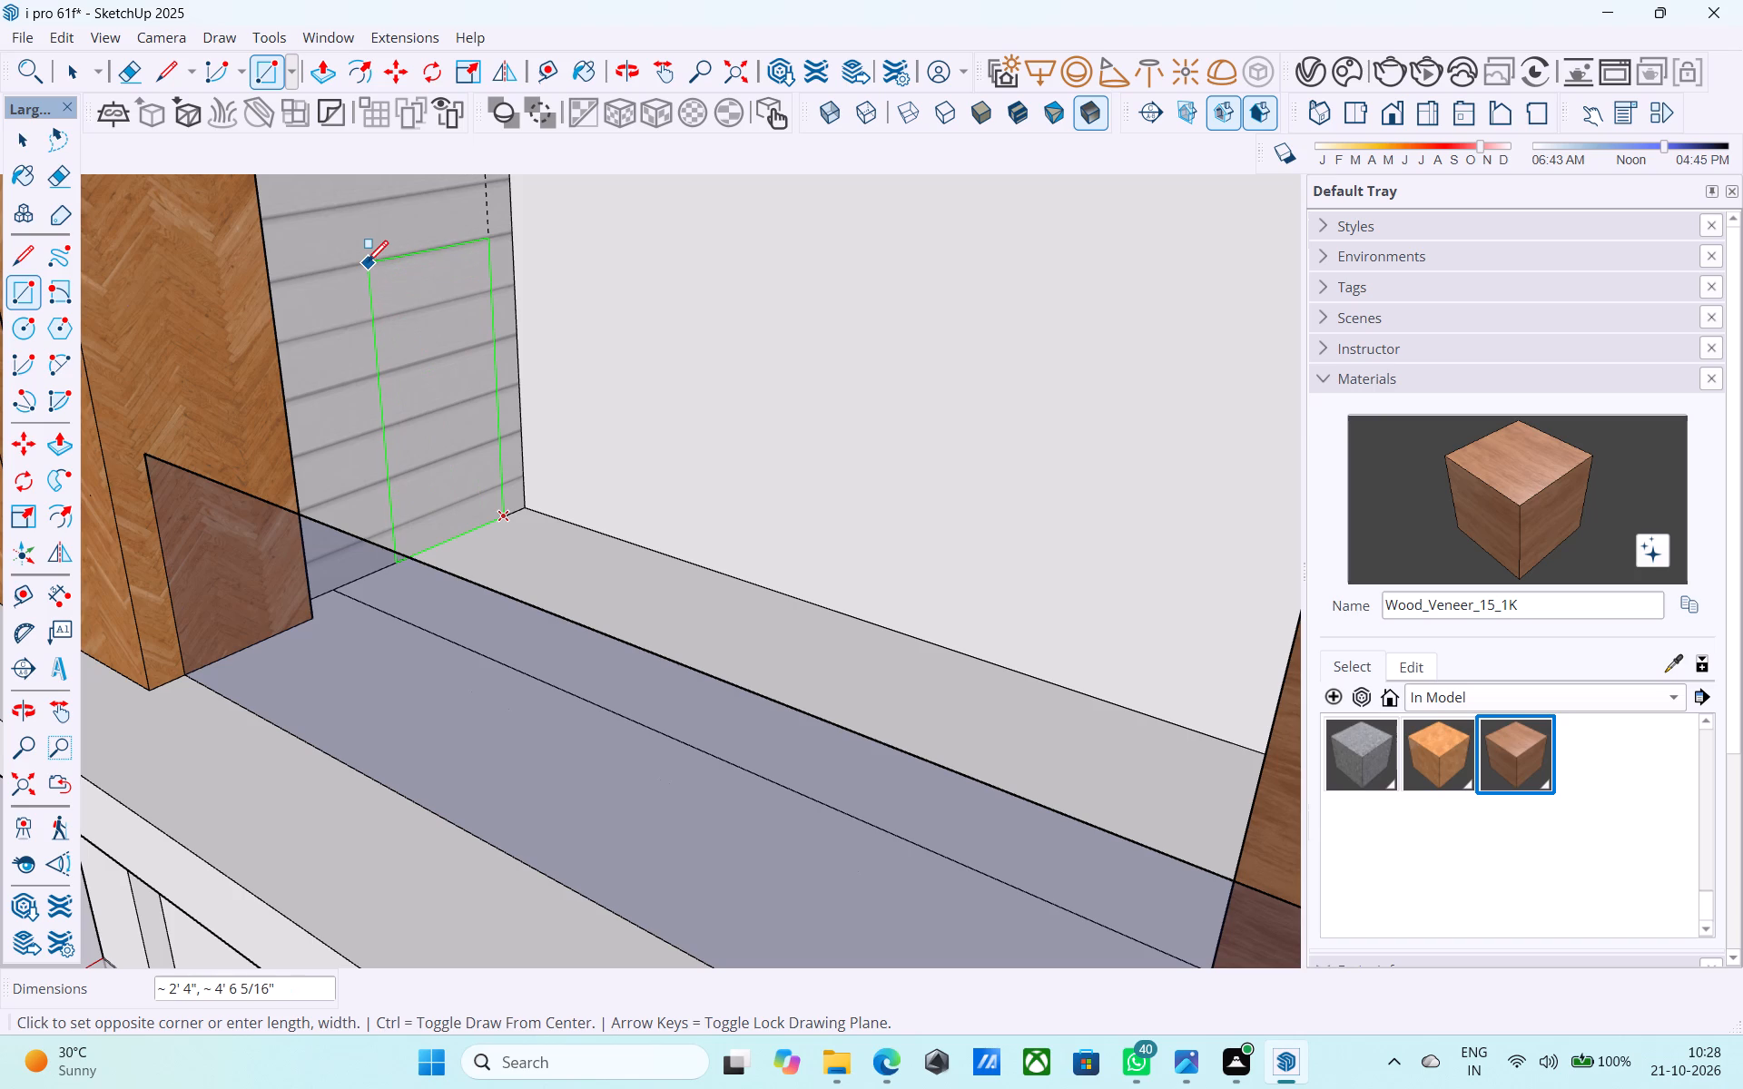
type("7',3'")
key("Return")
type("3',7'")
key("Return")
key("space")
Offset the outline of the lower balcony's side-wall door rectangle inward by 3".
scroll(367, 264, "down", 6)
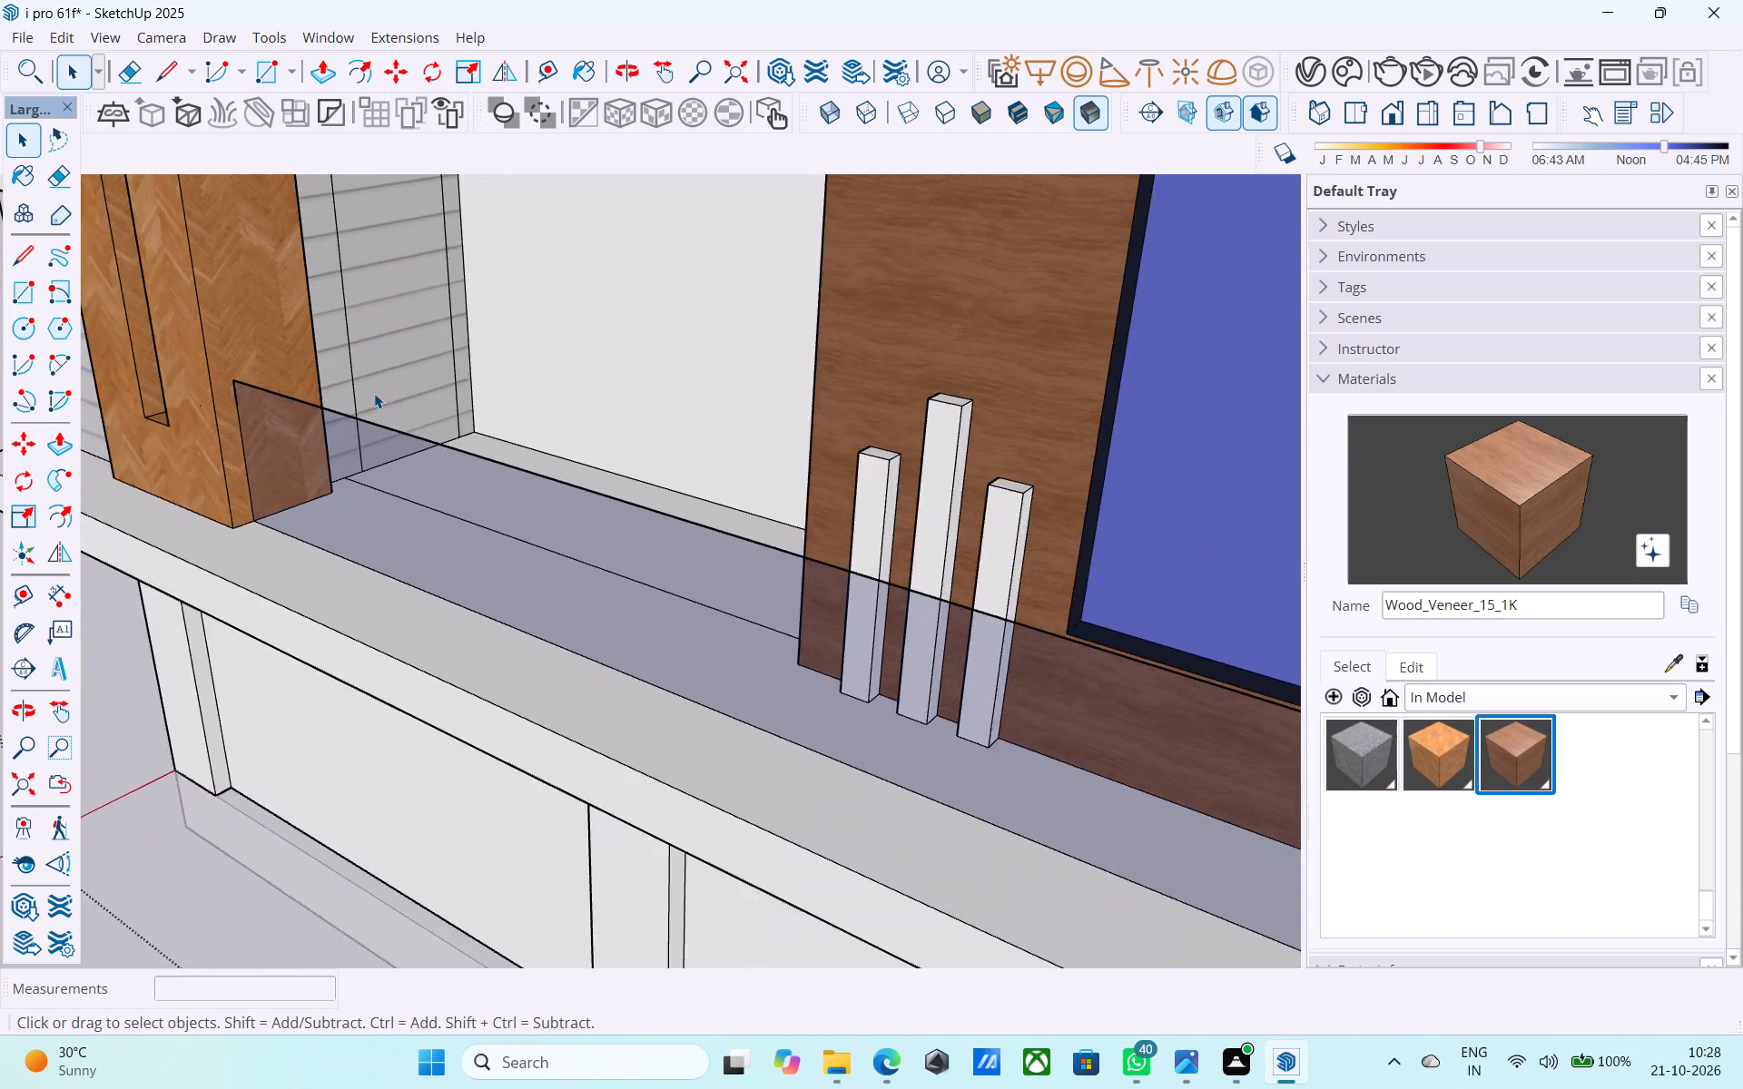
scroll(374, 393, "down", 6)
scroll(298, 273, "up", 5)
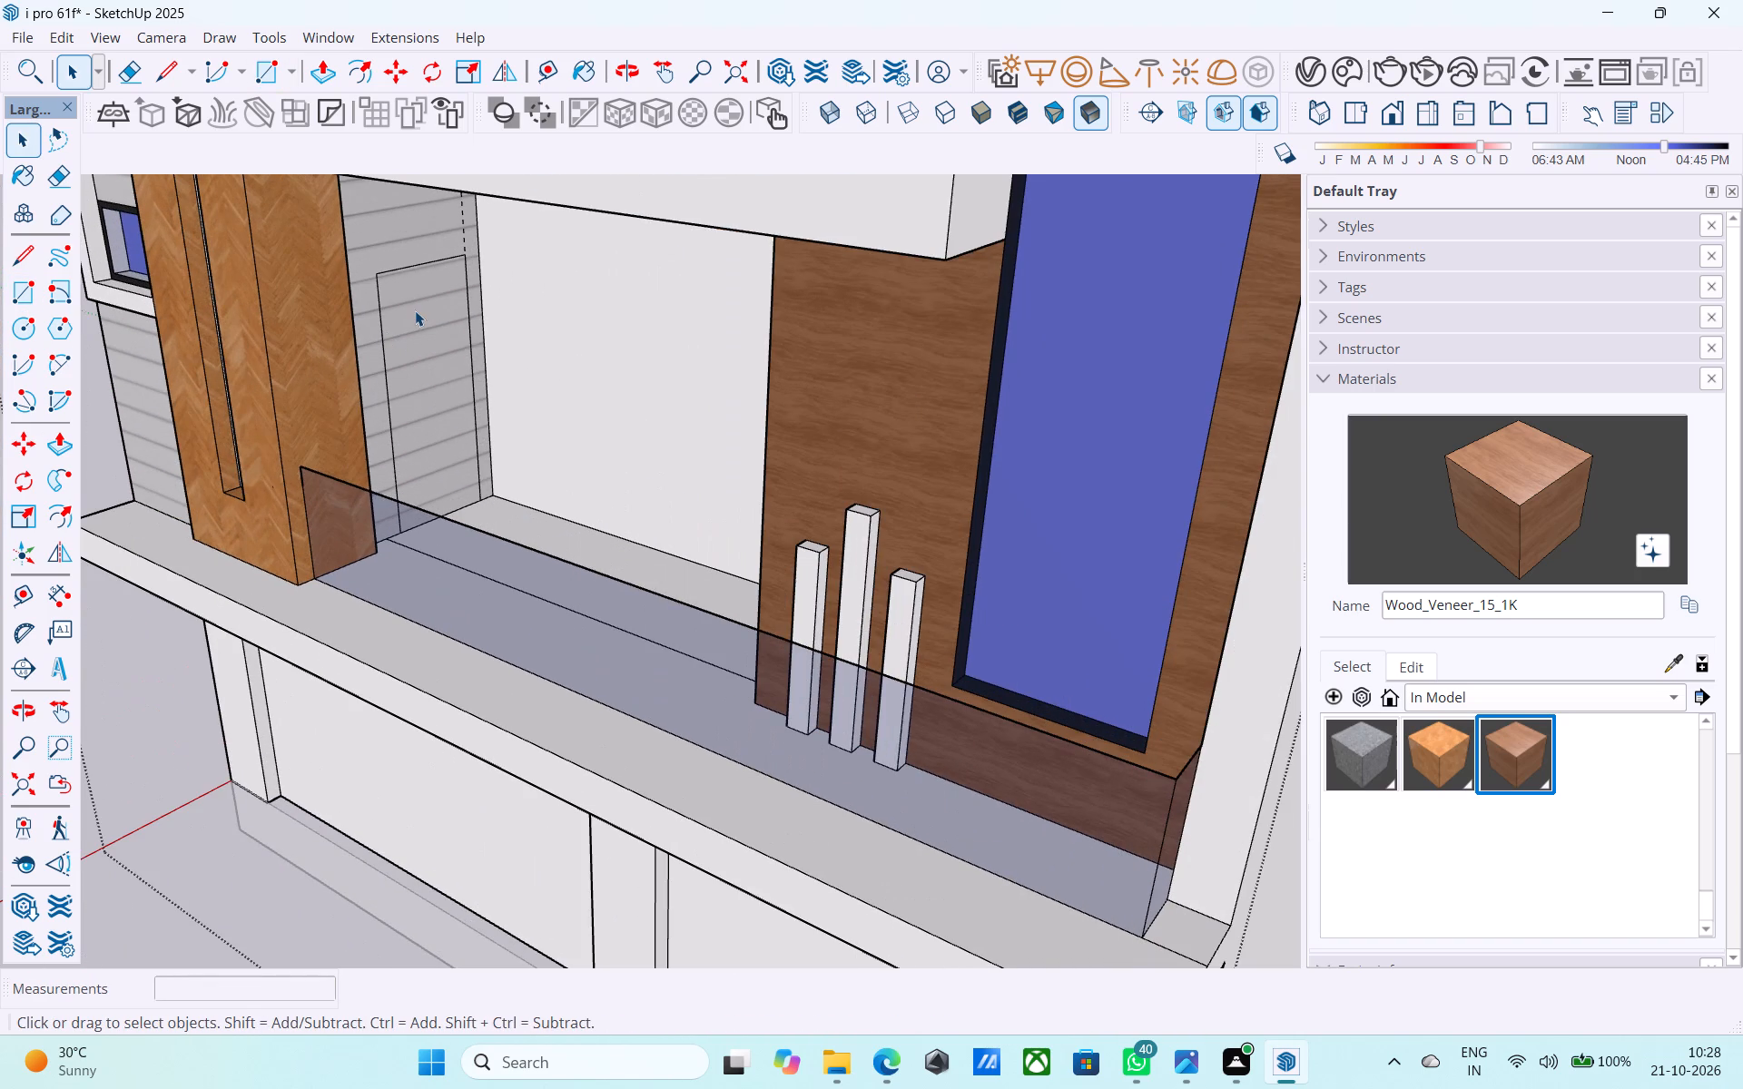
scroll(415, 310, "up", 3)
left_click(419, 316)
key("f")
left_click(419, 318)
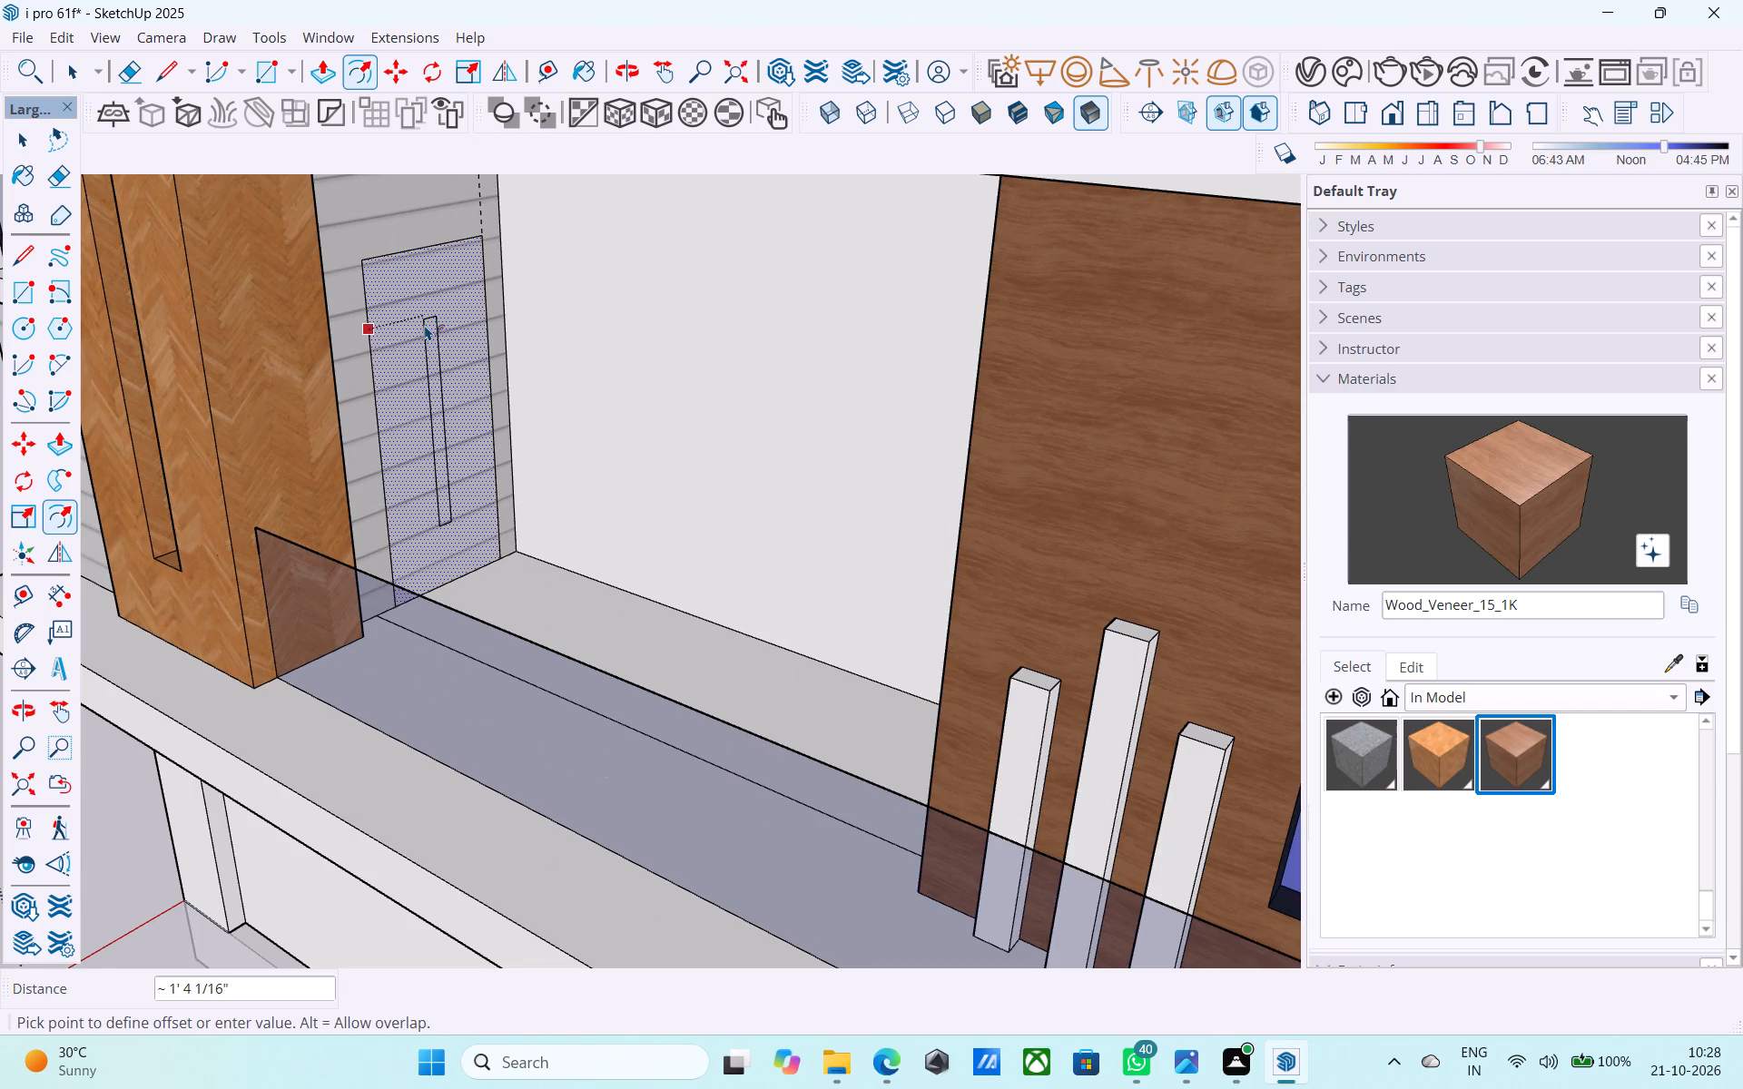
type("3\"")
key("Return")
key("space")
Push the inner face of the lower balcony's side-wall door 6" into the wall.
left_click(425, 324)
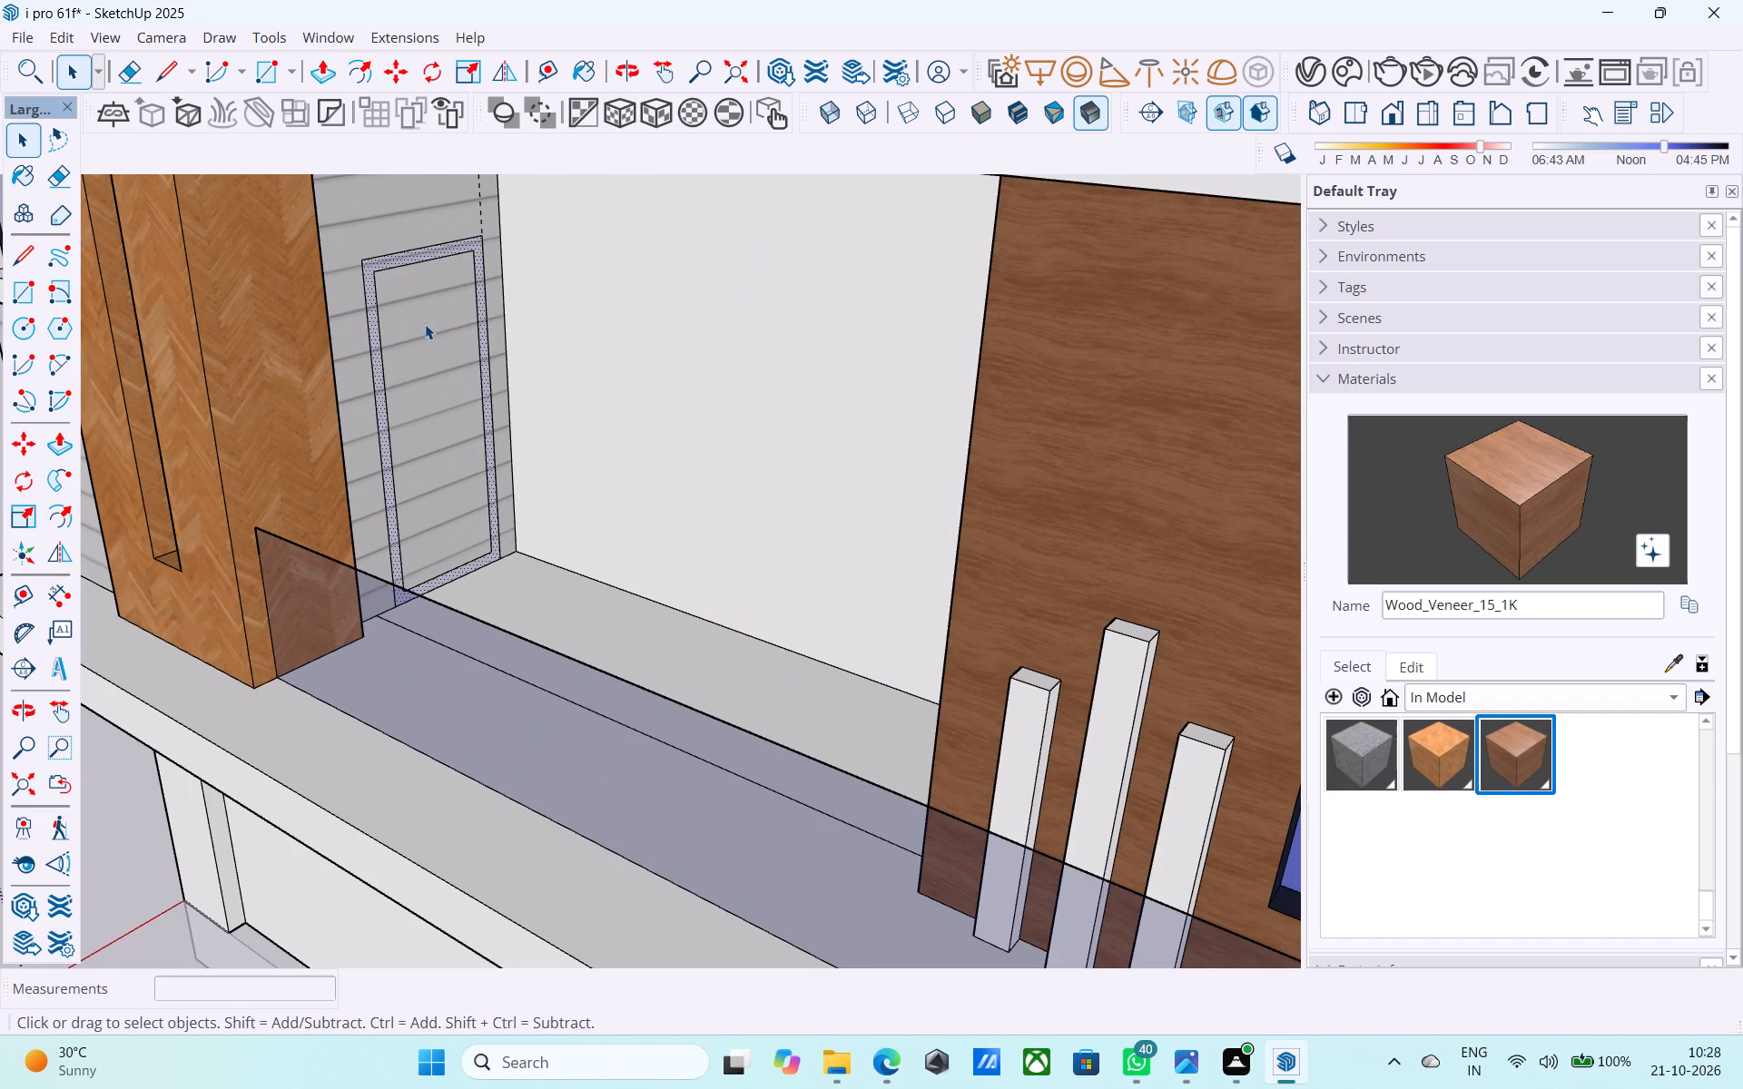
key("p")
left_click(433, 350)
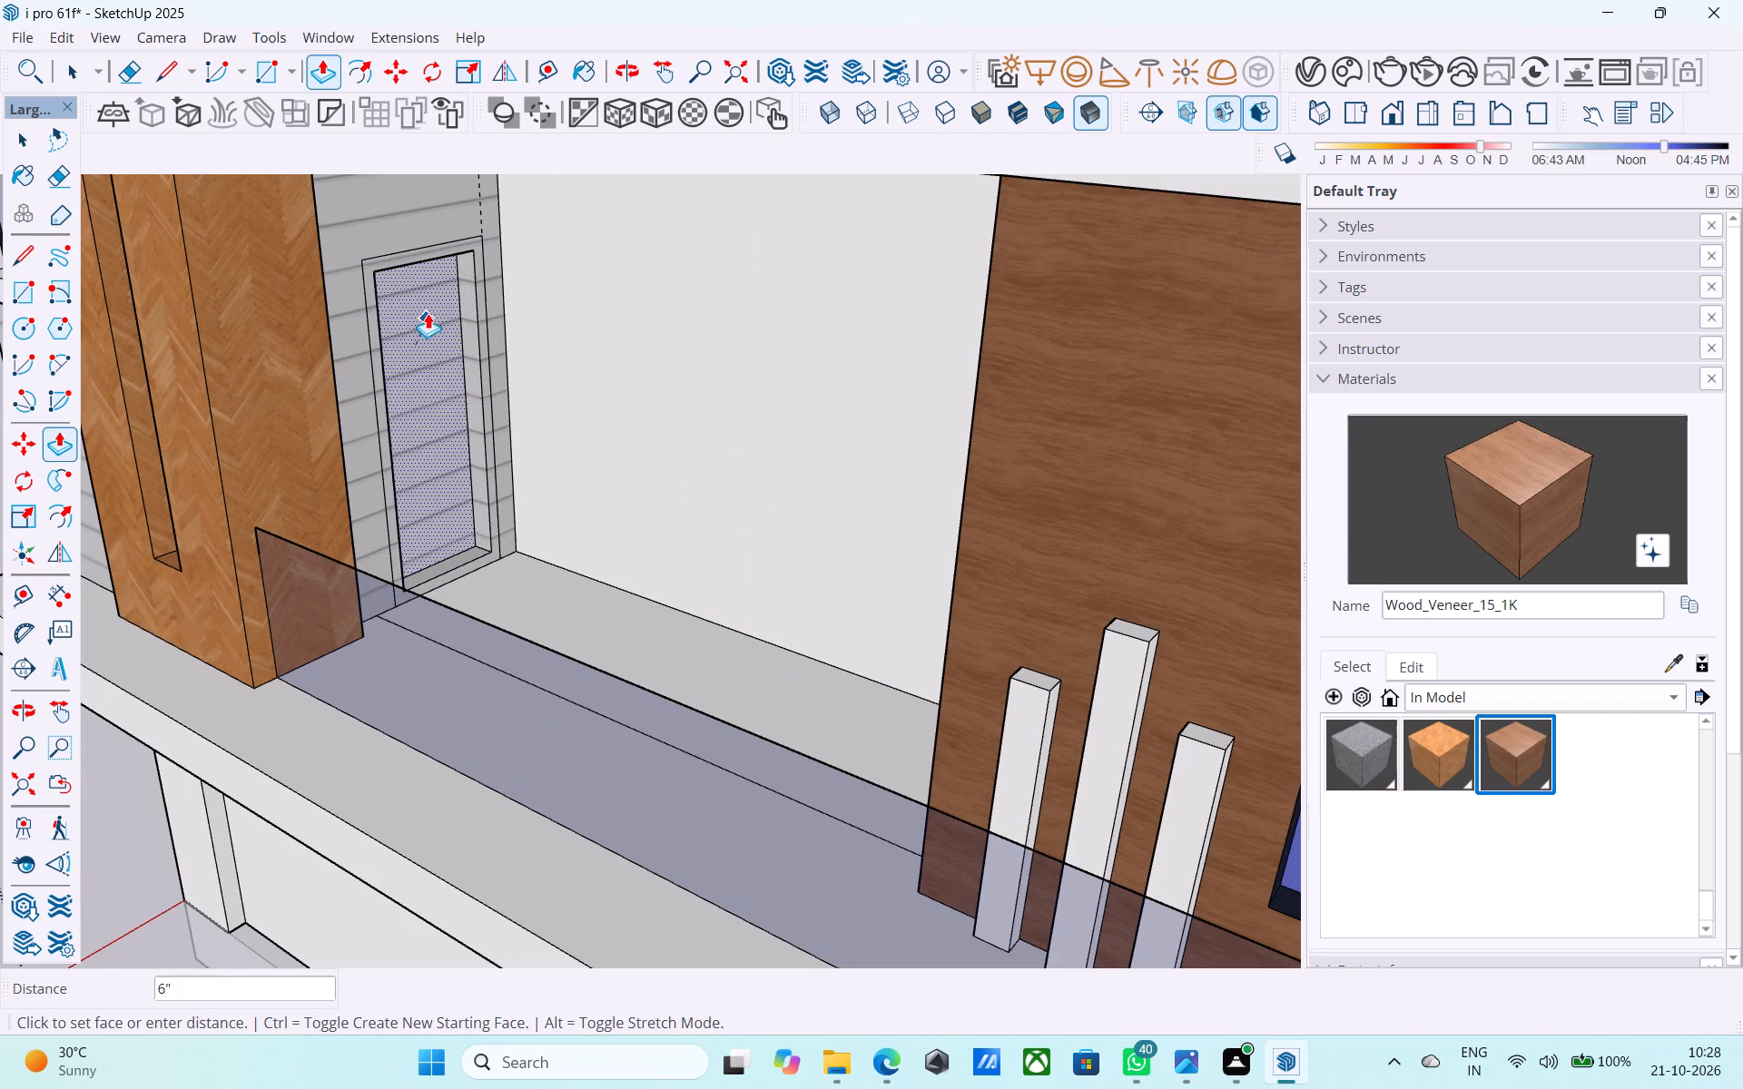
left_click(429, 298)
Examine the whole front facade and the upper balcony's back wall from several angles.
scroll(431, 297, "down", 18)
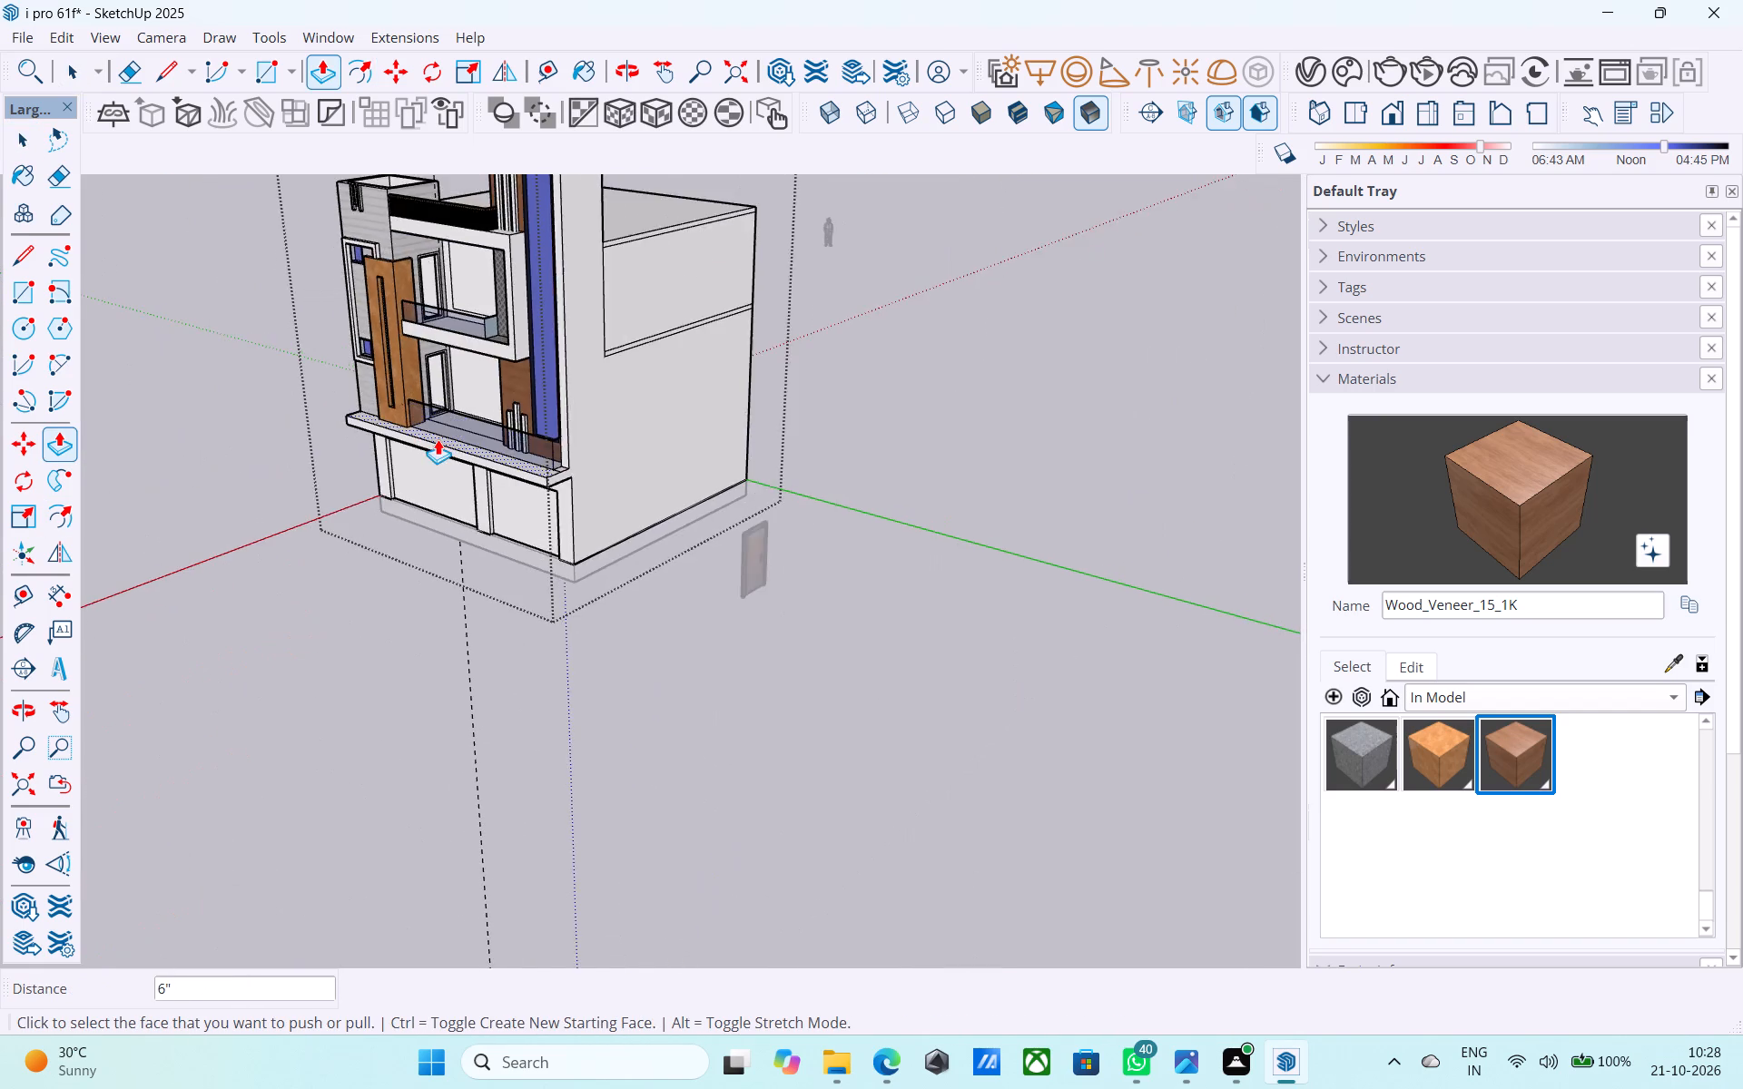
scroll(438, 439, "down", 4)
middle_click_drag(437, 319, 817, 240)
scroll(366, 403, "down", 3)
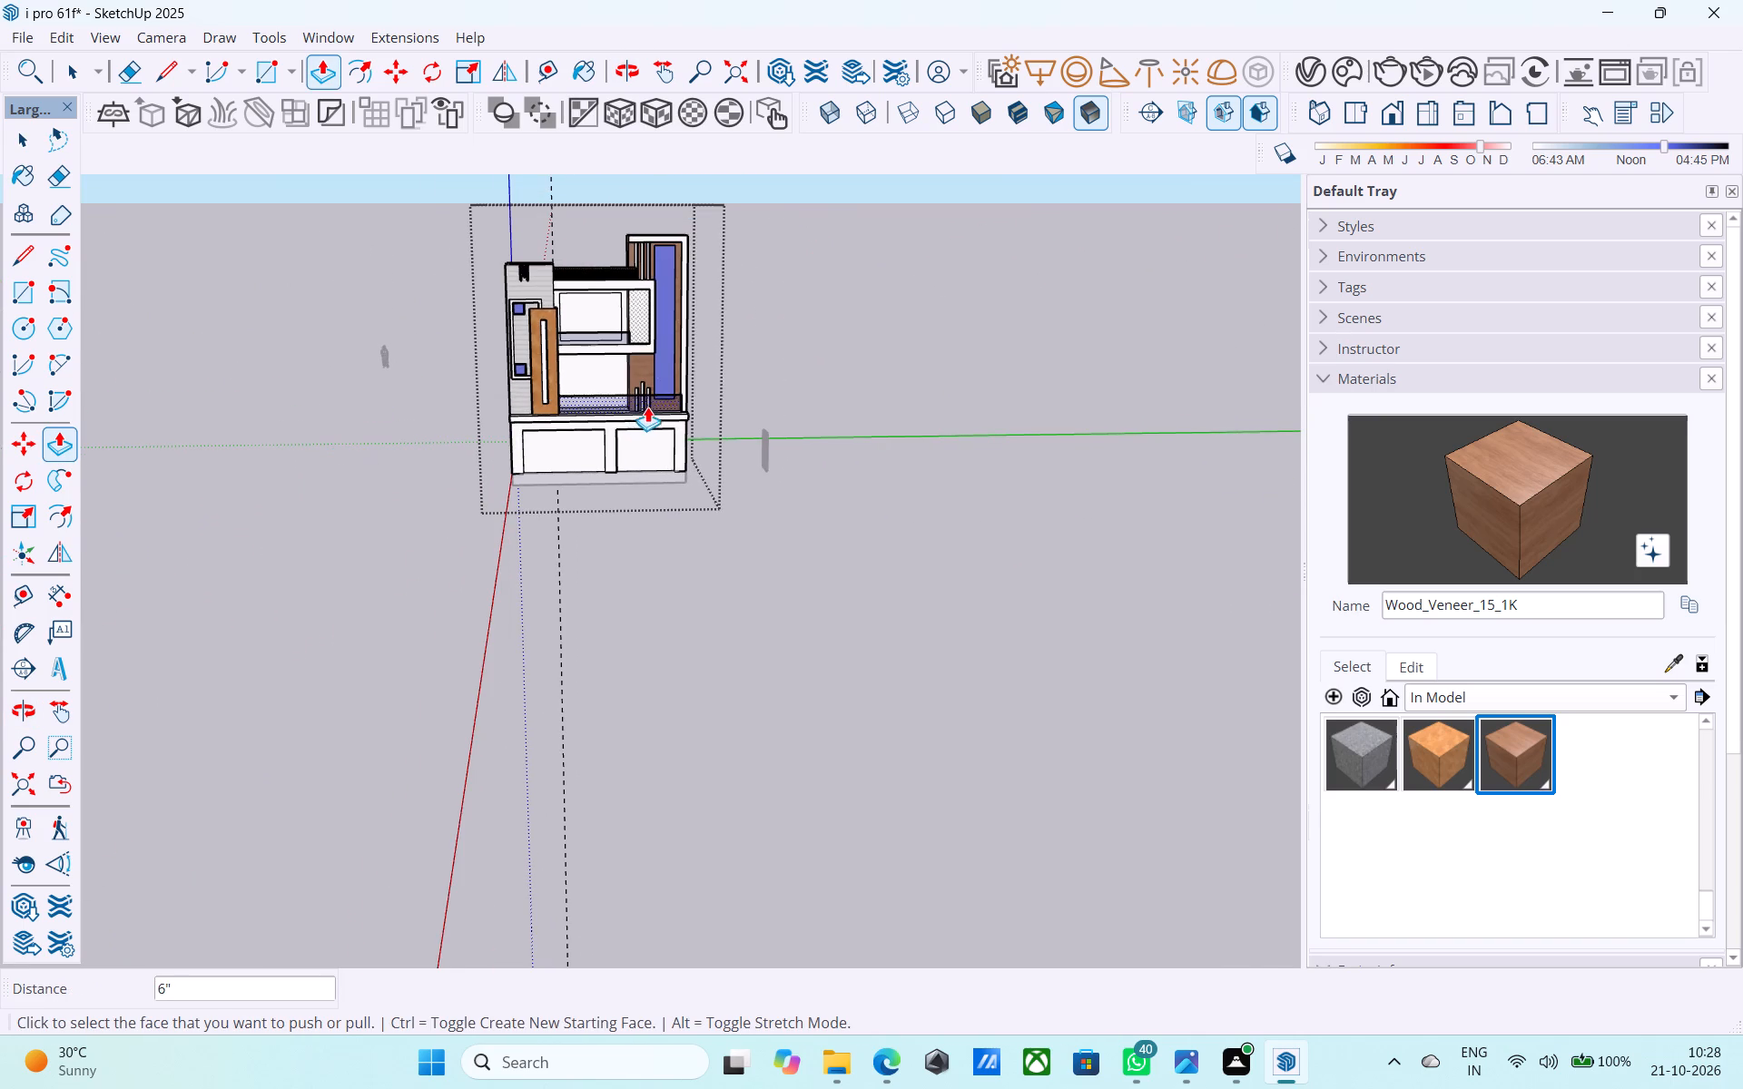
scroll(647, 407, "up", 5)
scroll(564, 358, "up", 4)
scroll(555, 352, "down", 2)
middle_click_drag(555, 352, 631, 603)
scroll(611, 472, "up", 3)
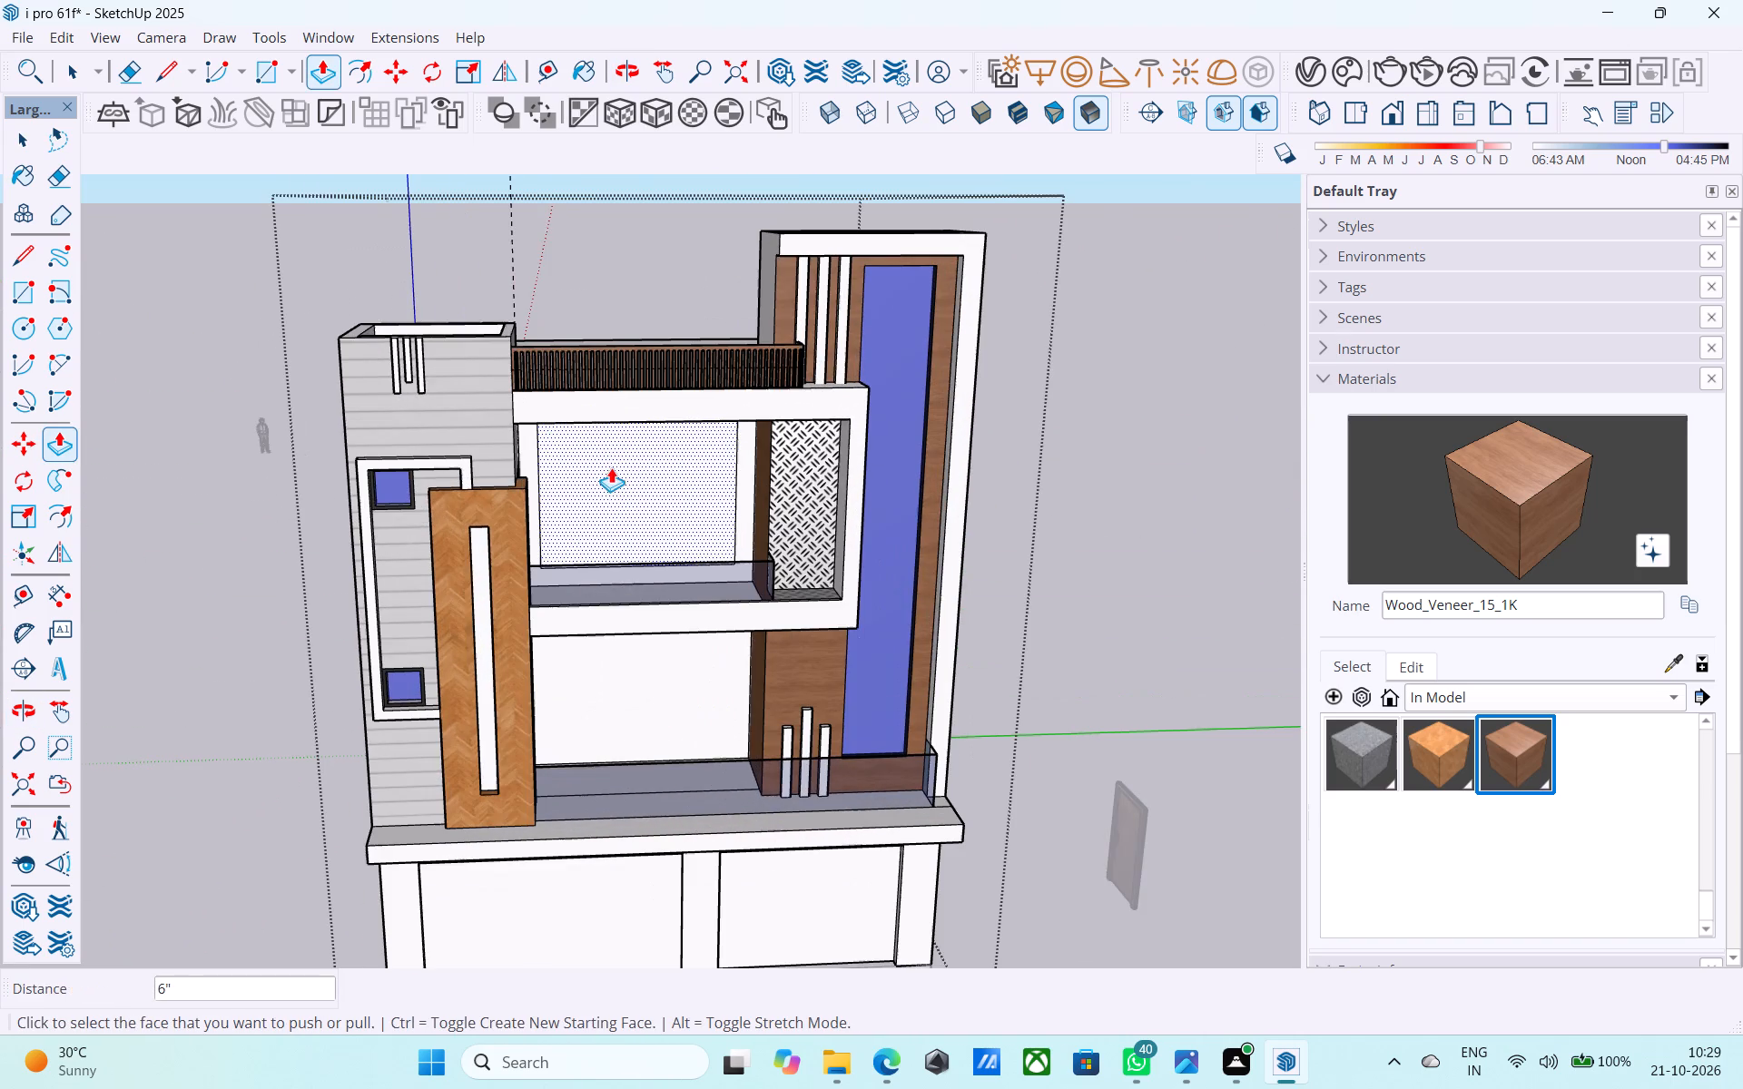
scroll(611, 467, "up", 1)
key("space")
middle_click_drag(602, 466, 568, 401)
scroll(576, 404, "up", 4)
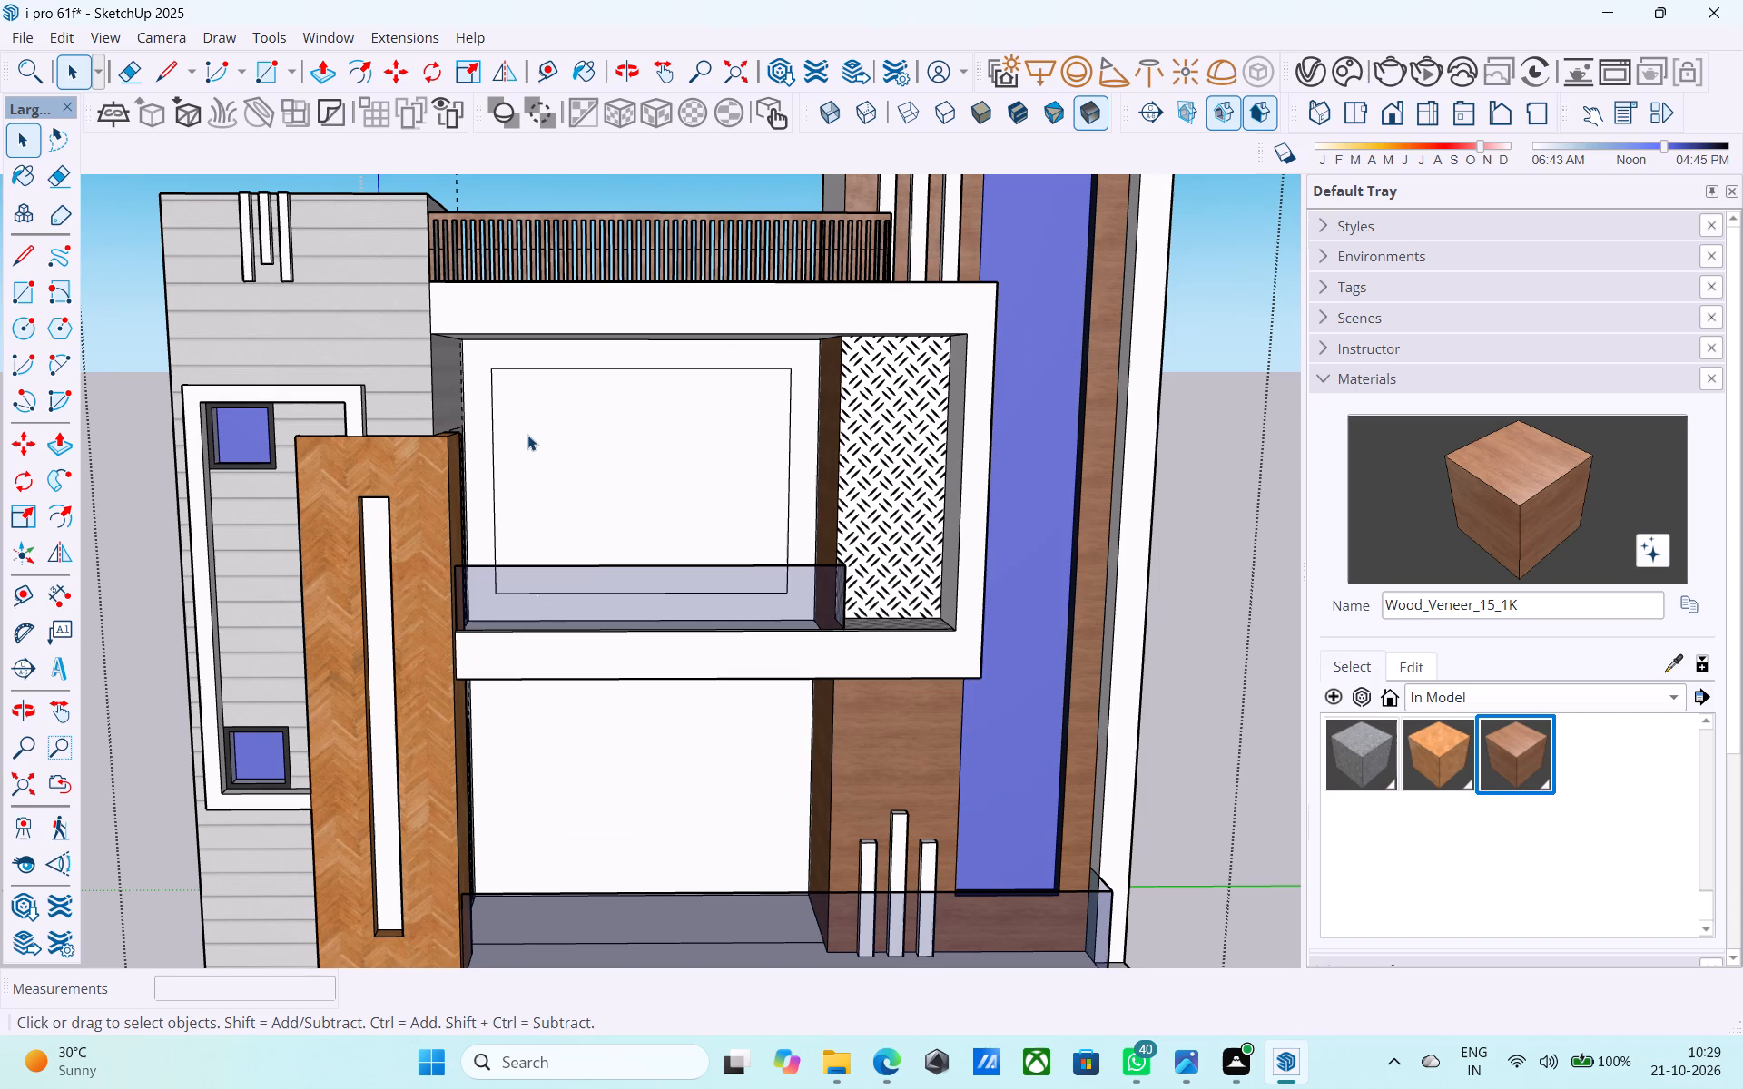
scroll(505, 434, "down", 4)
Place a horizontal guide on the upper balcony's white back wall, 3' above the balcony floor edge.
middle_click_drag(502, 513, 473, 695)
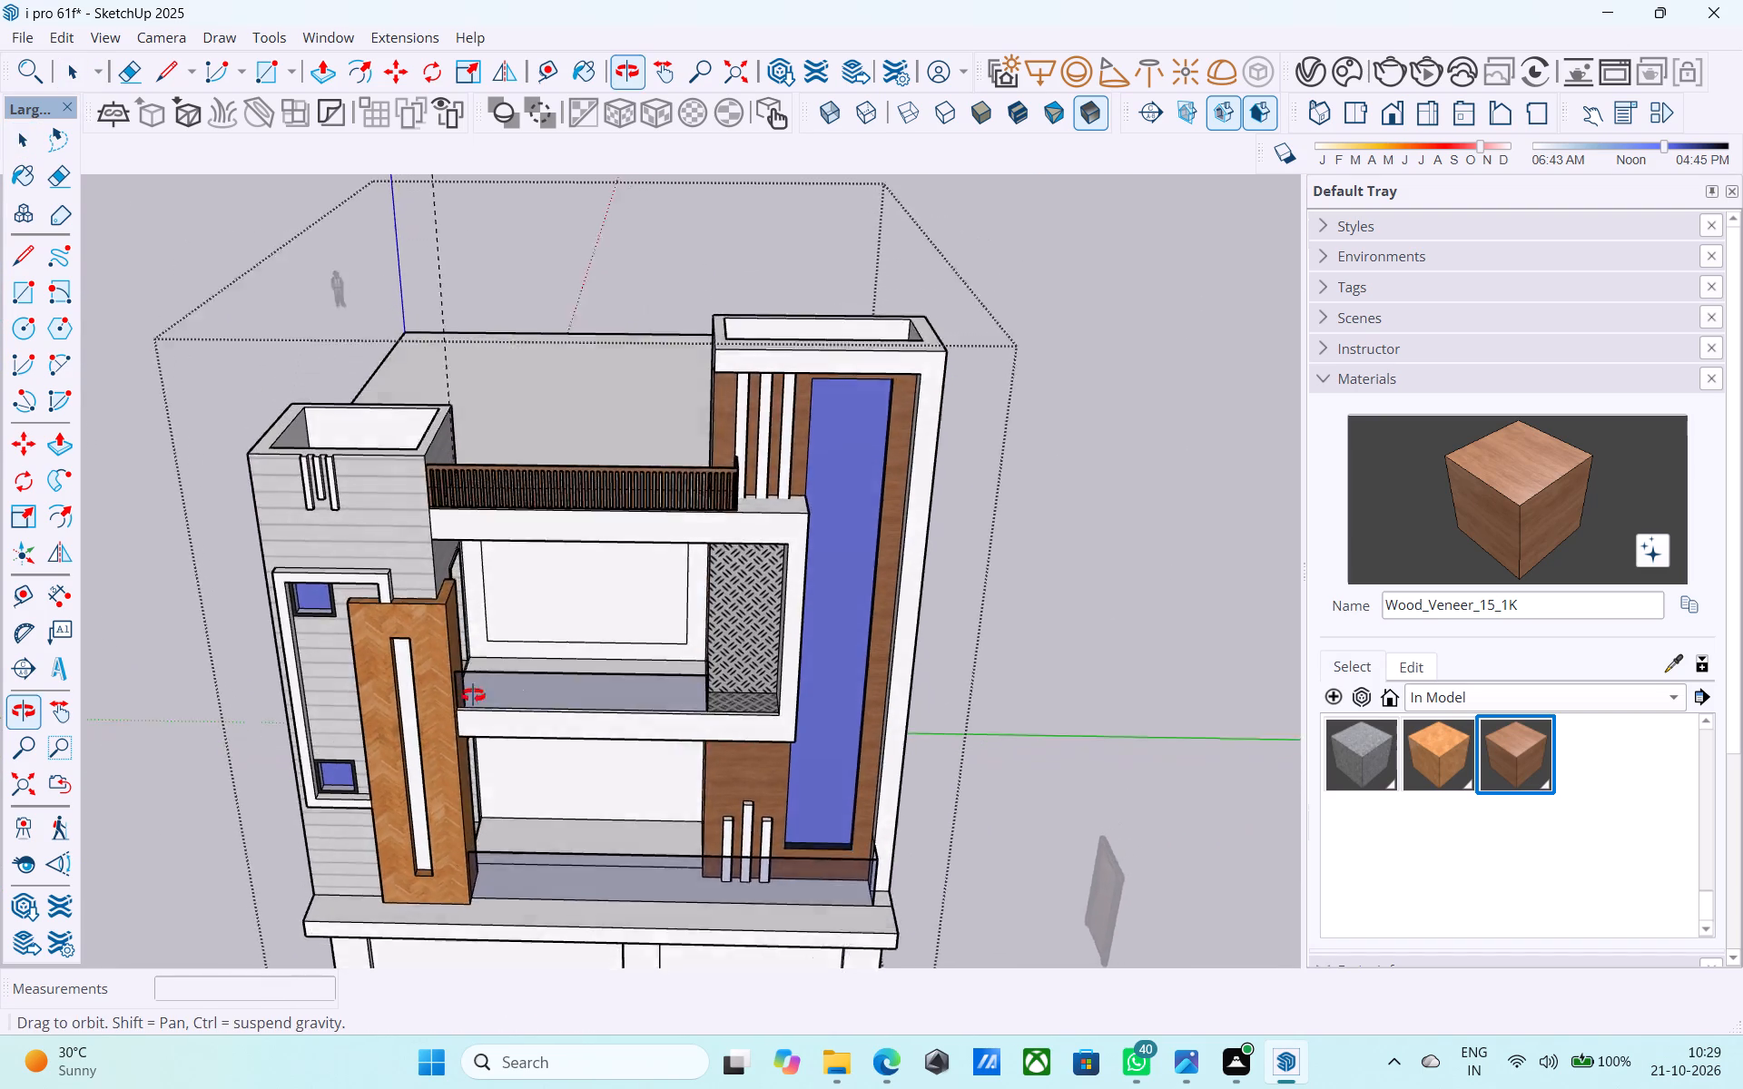
middle_click_drag(473, 695, 470, 705)
scroll(507, 648, "up", 6)
key("t")
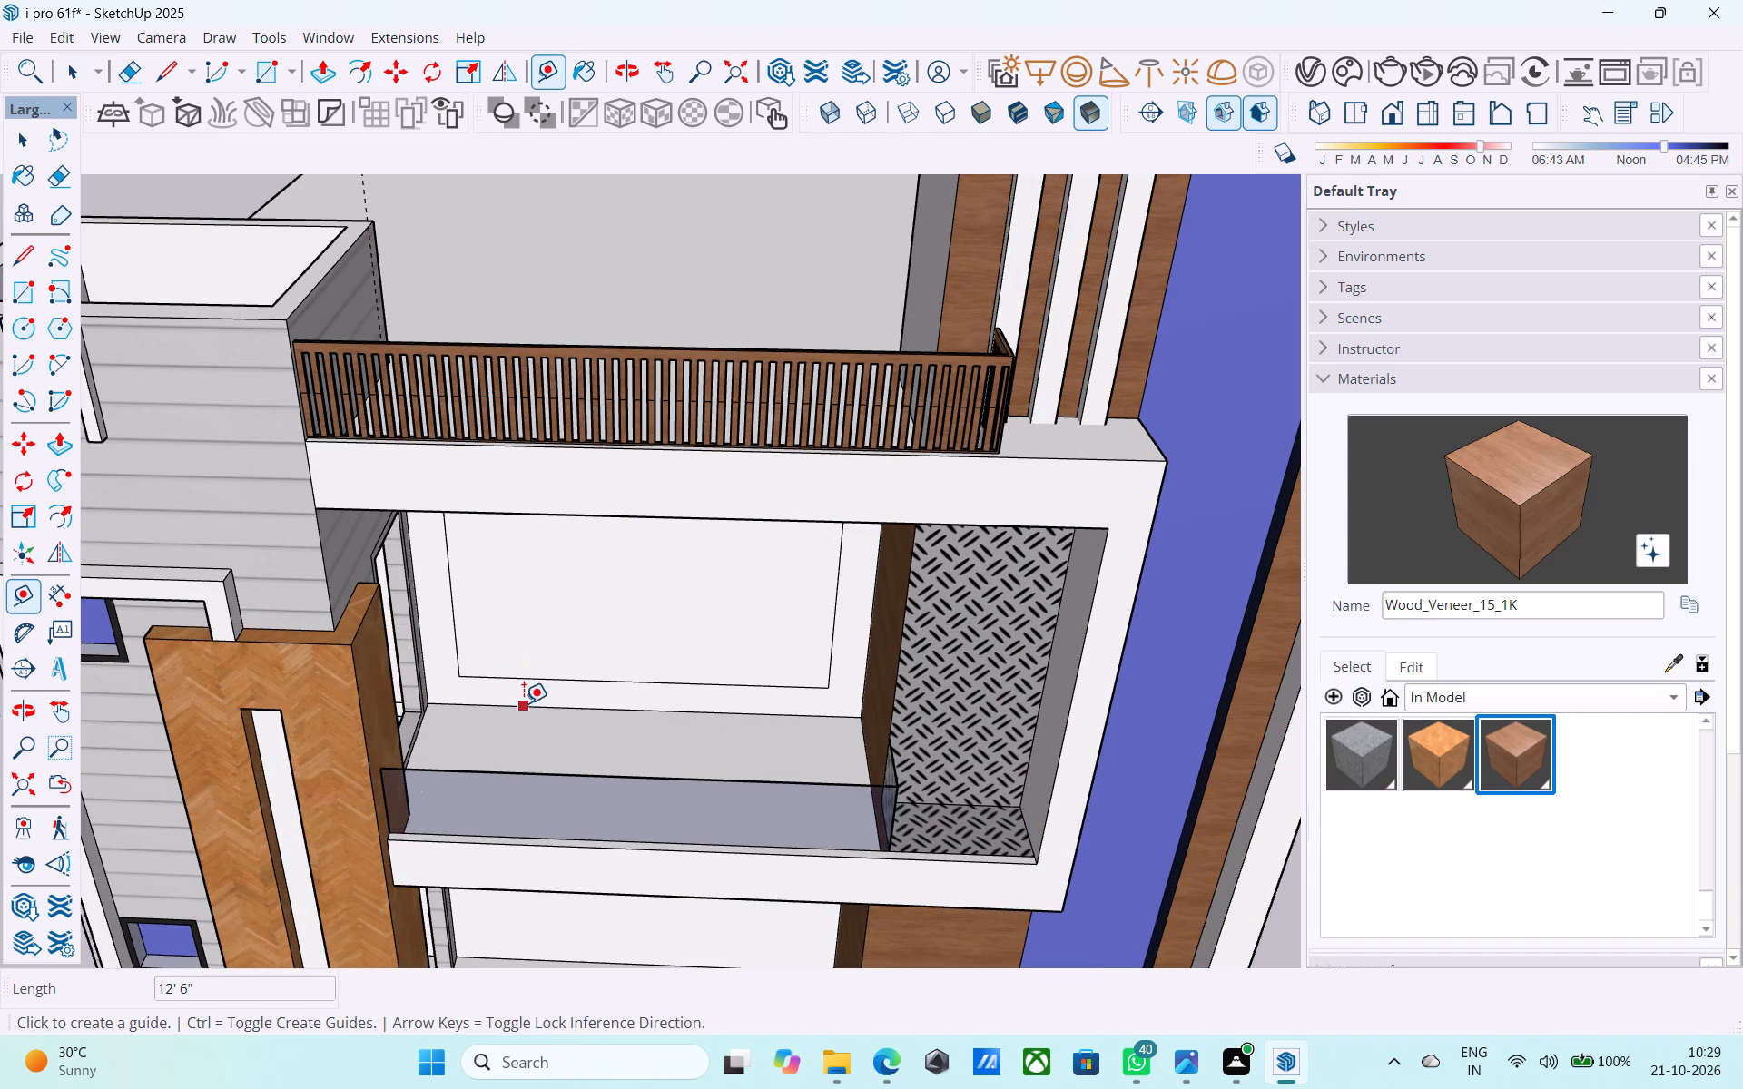
left_click(524, 702)
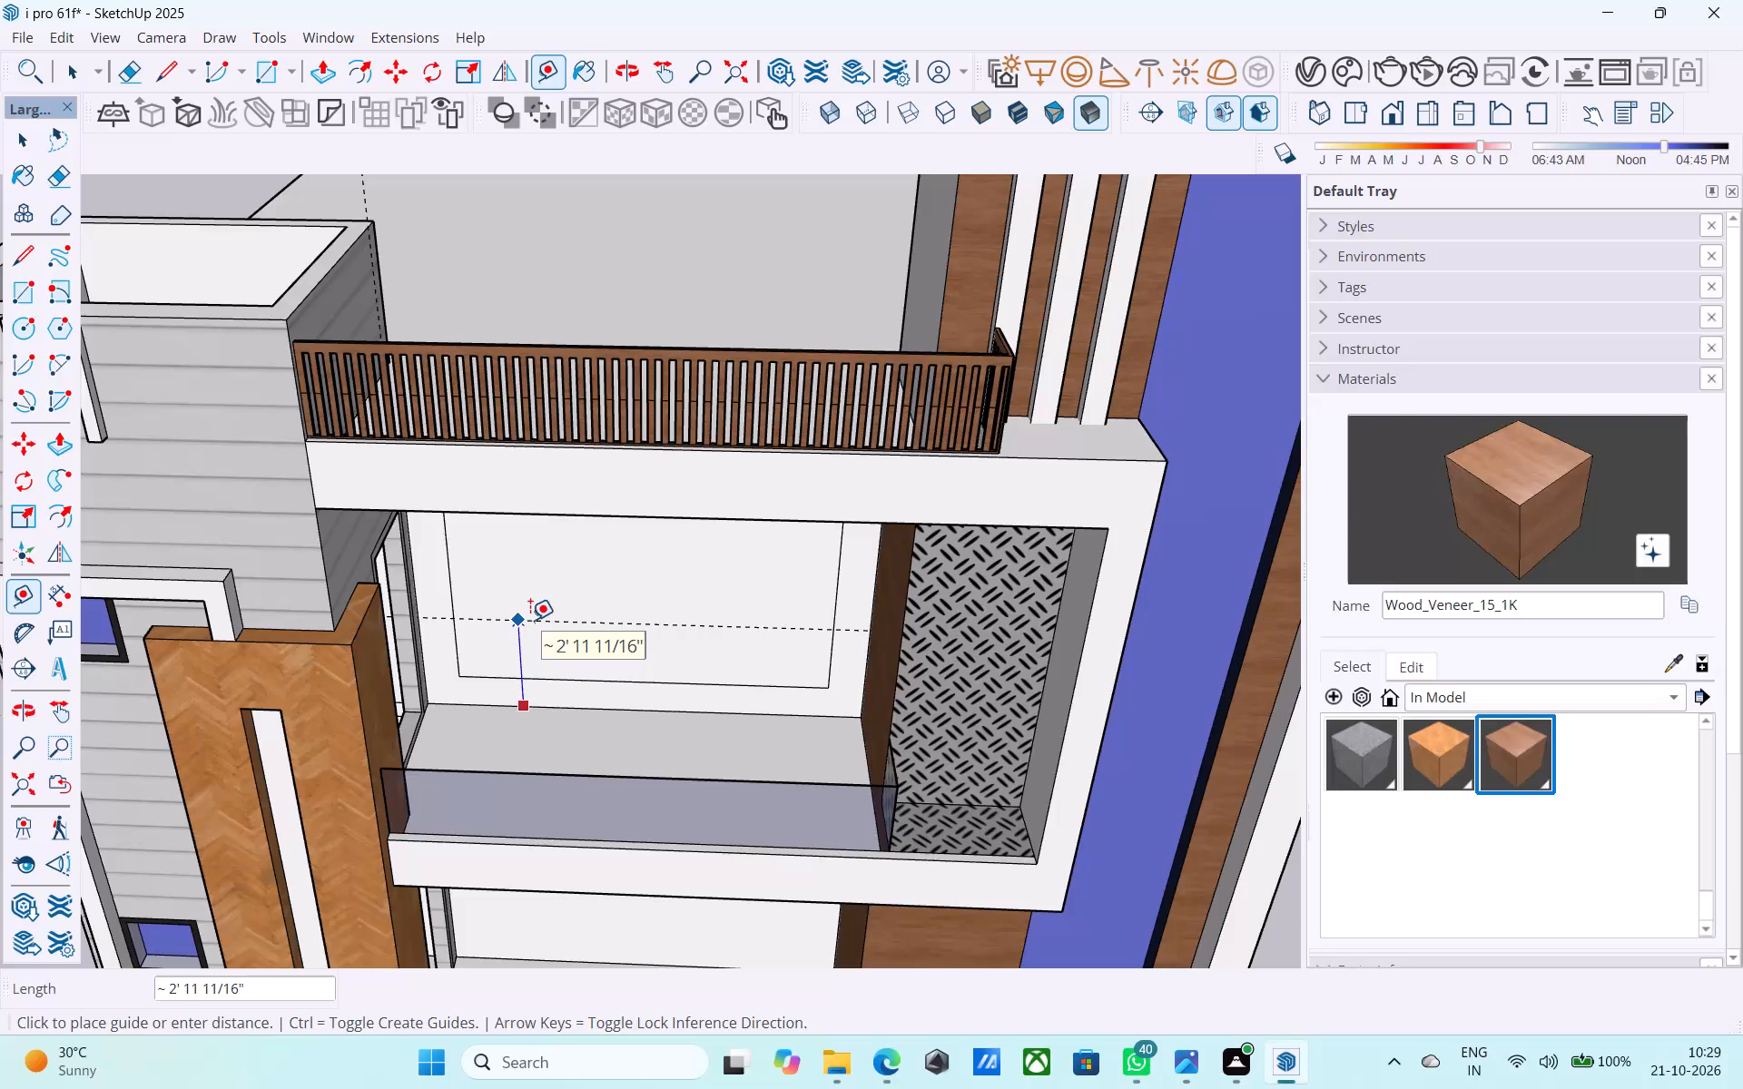
type("3'")
key("Return")
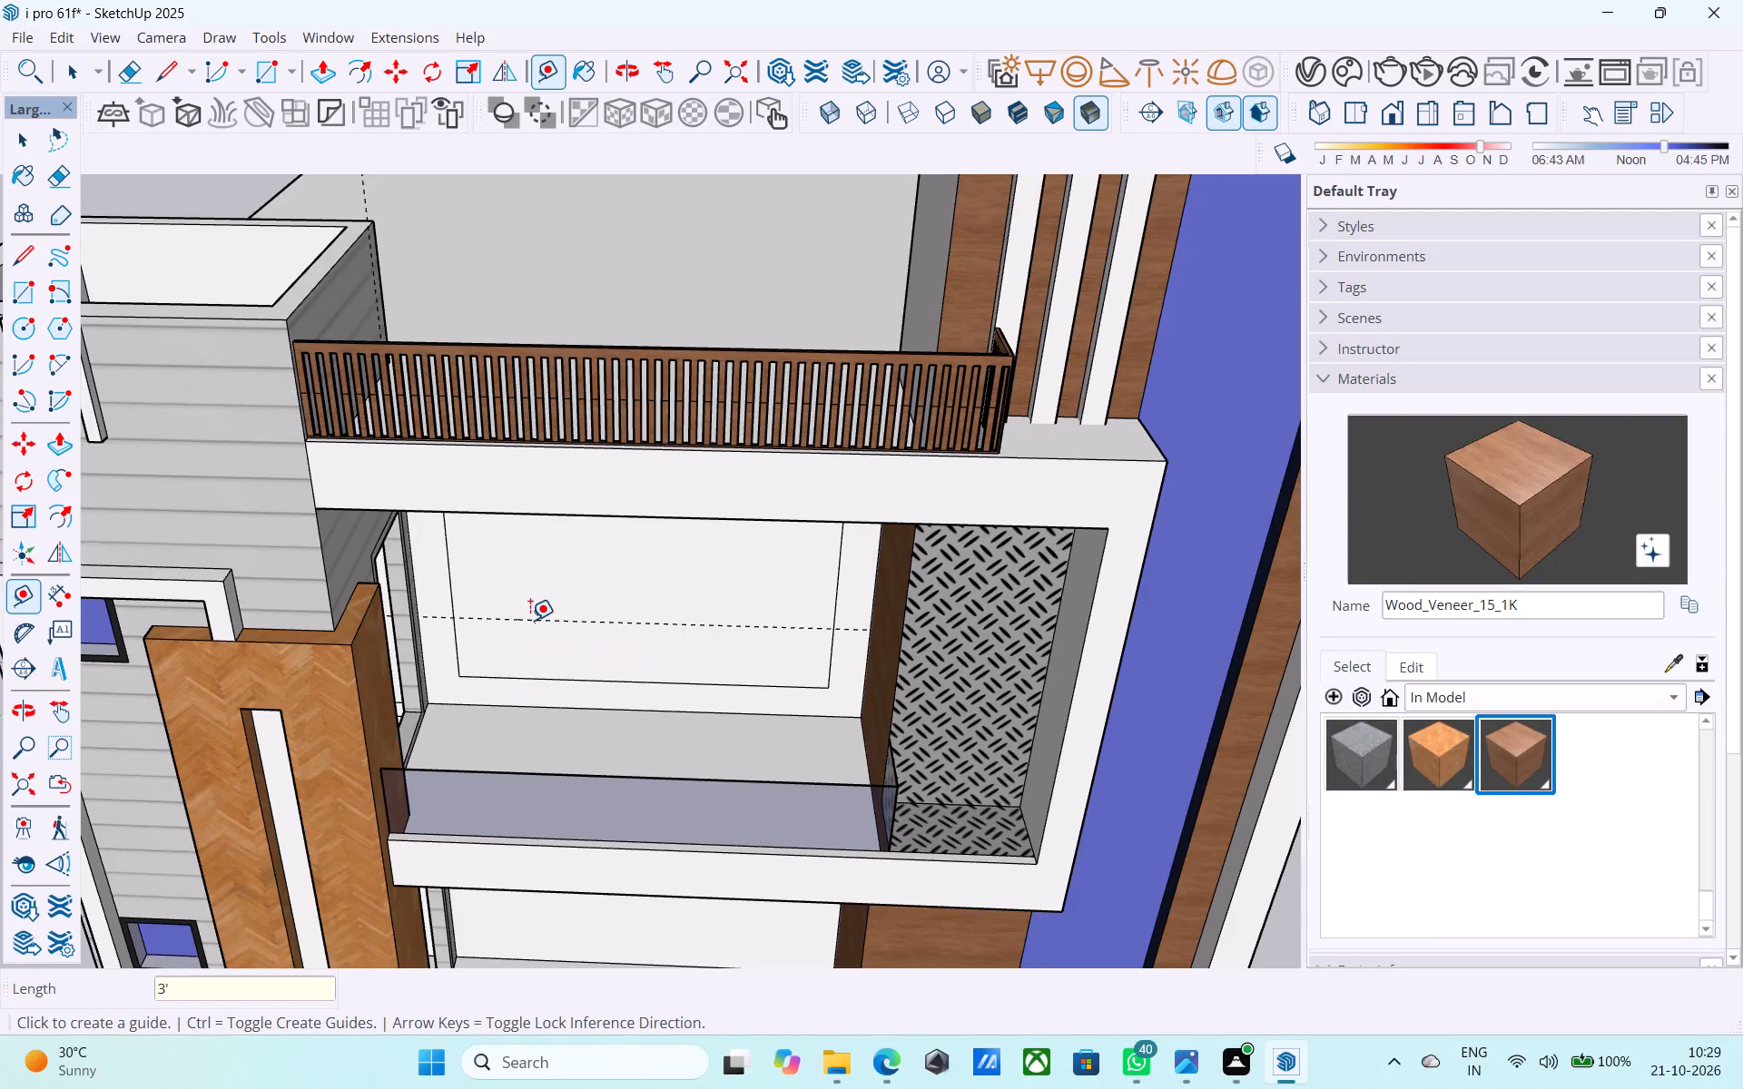
Draw a horizontal line along the 3' guide across the inner outline on the upper balcony's back wall, from side to side.
middle_click_drag(534, 603, 490, 528, "shift")
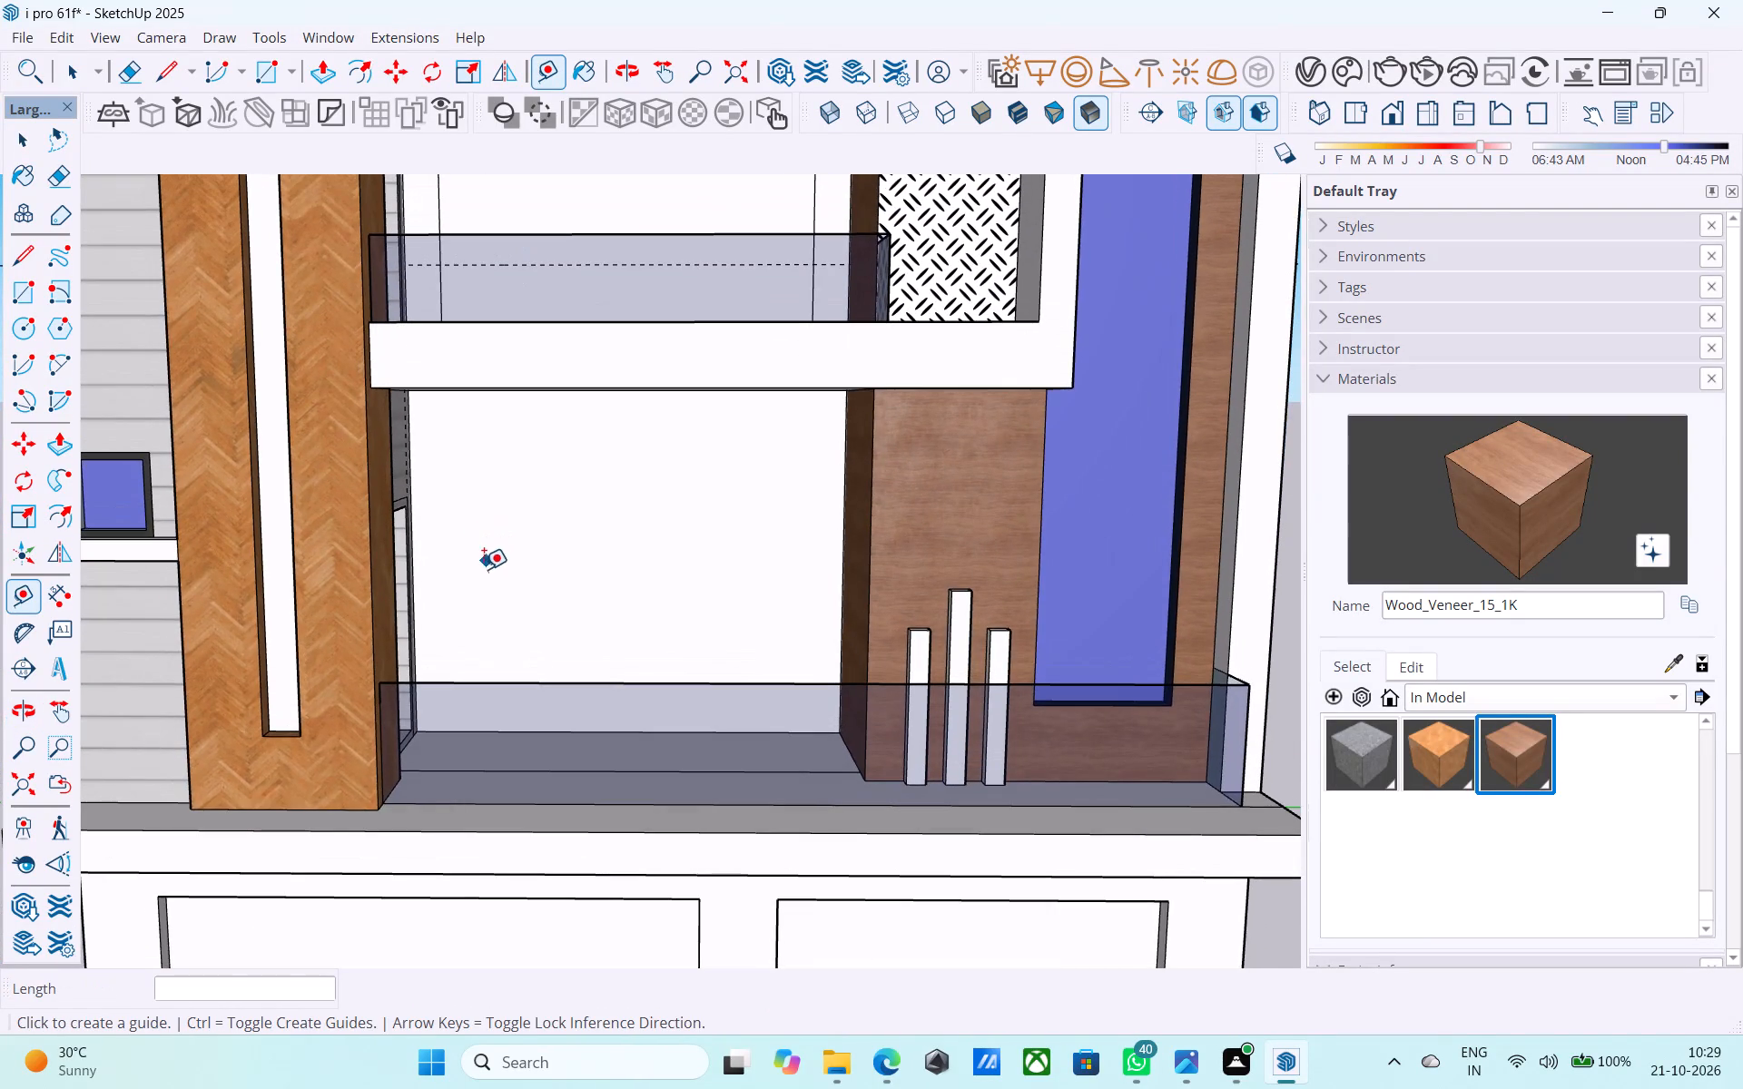
scroll(477, 596, "down", 5)
middle_click_drag(474, 547, 457, 641)
middle_click_drag(480, 463, 441, 722)
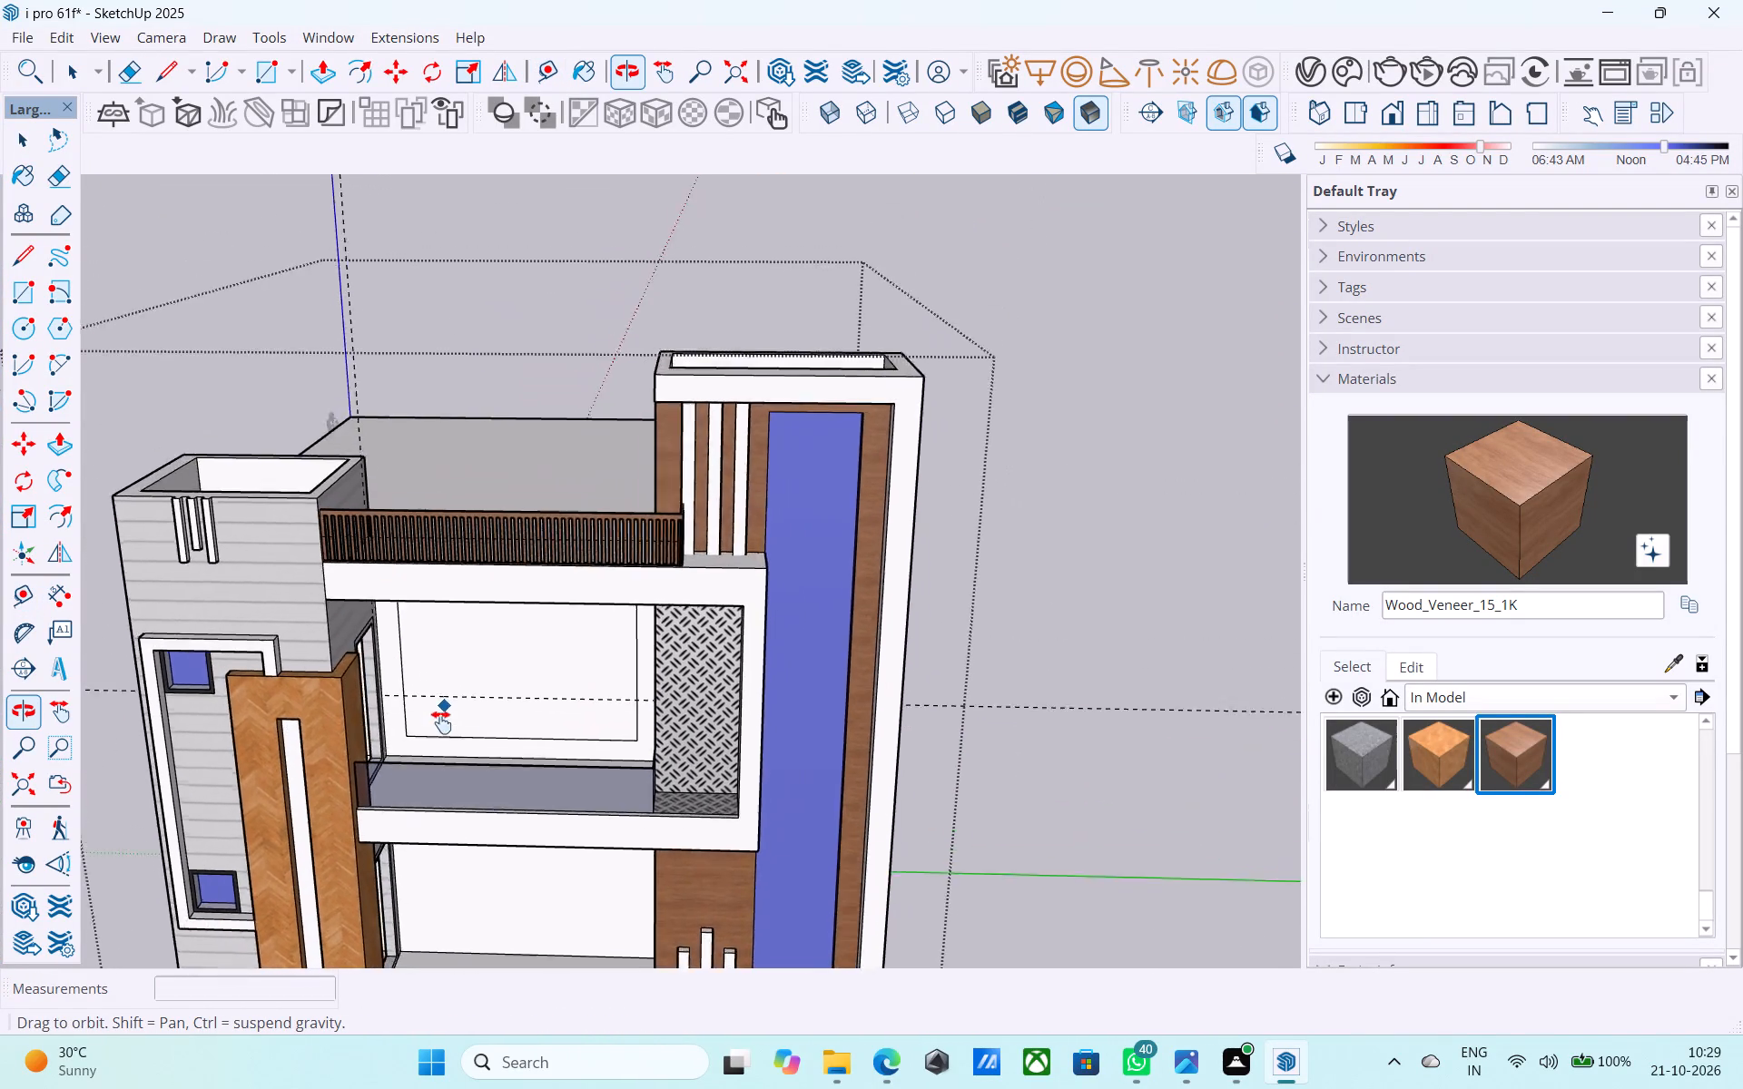
middle_click_drag(441, 722, 444, 637)
scroll(416, 583, "up", 3)
key("space")
scroll(384, 557, "up", 1)
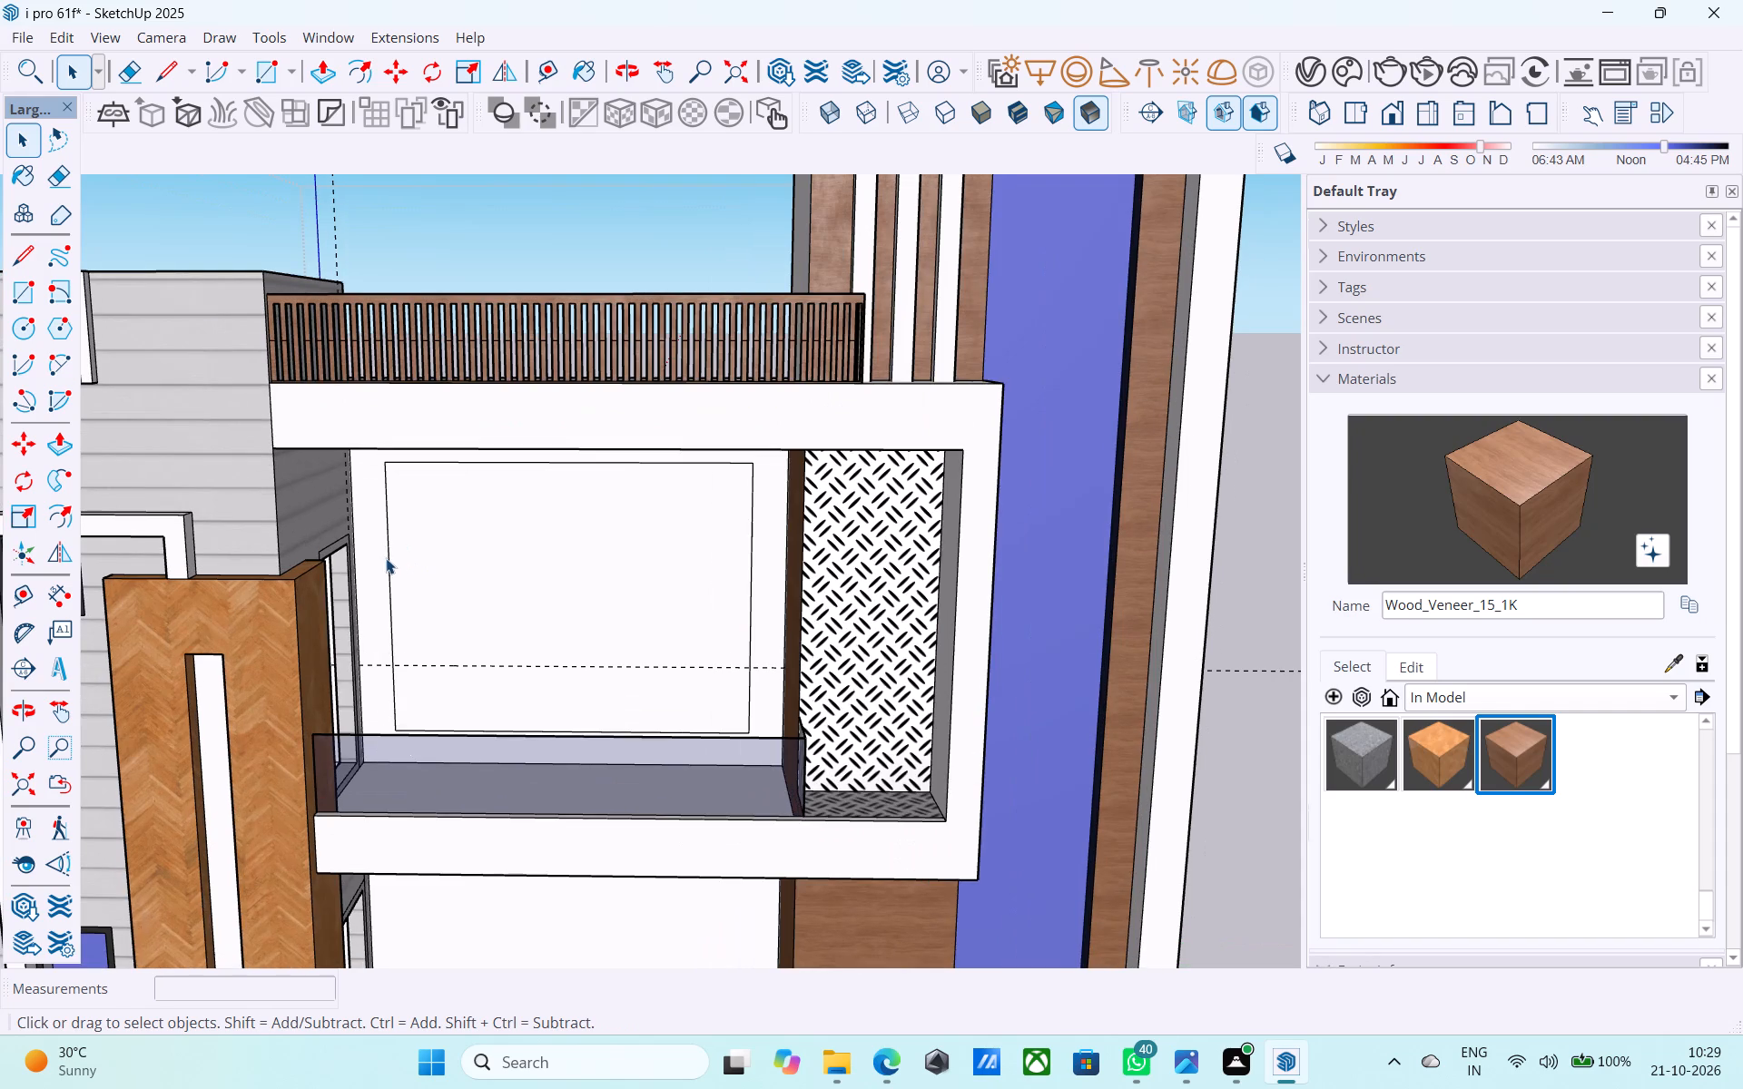
key("l")
left_click(397, 662)
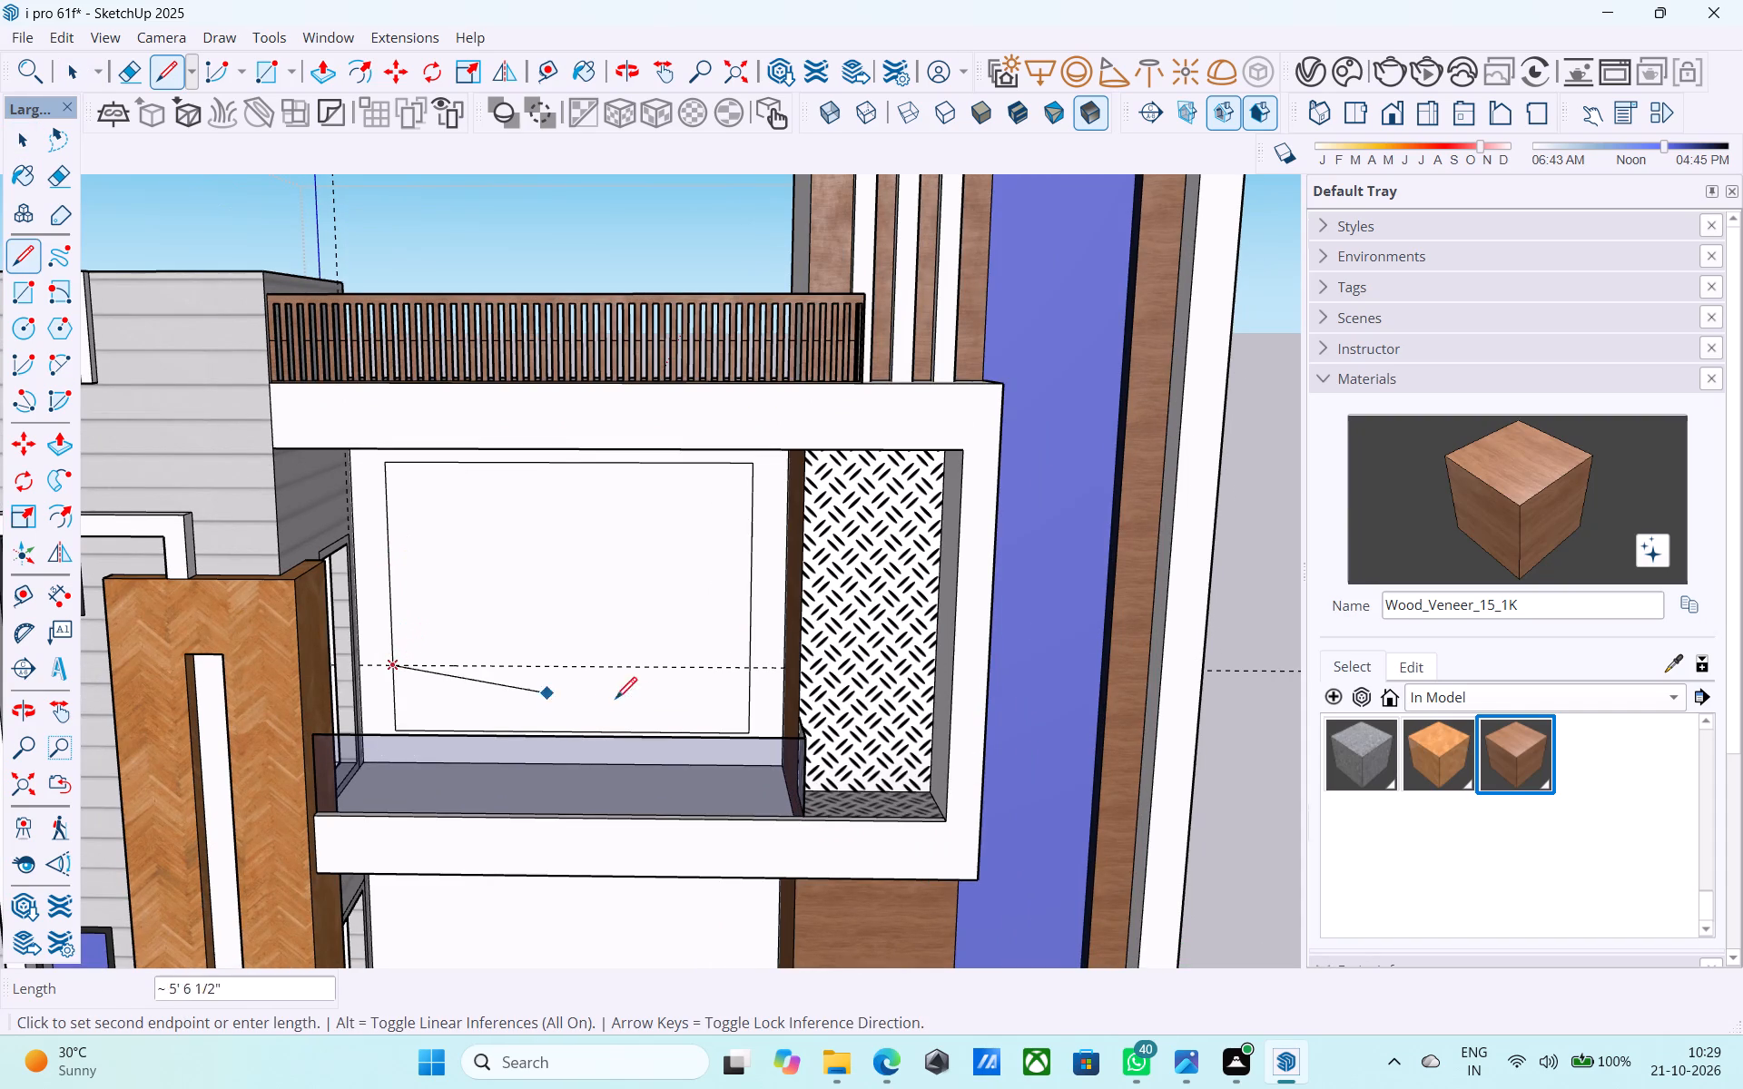
left_click(753, 662)
key("space")
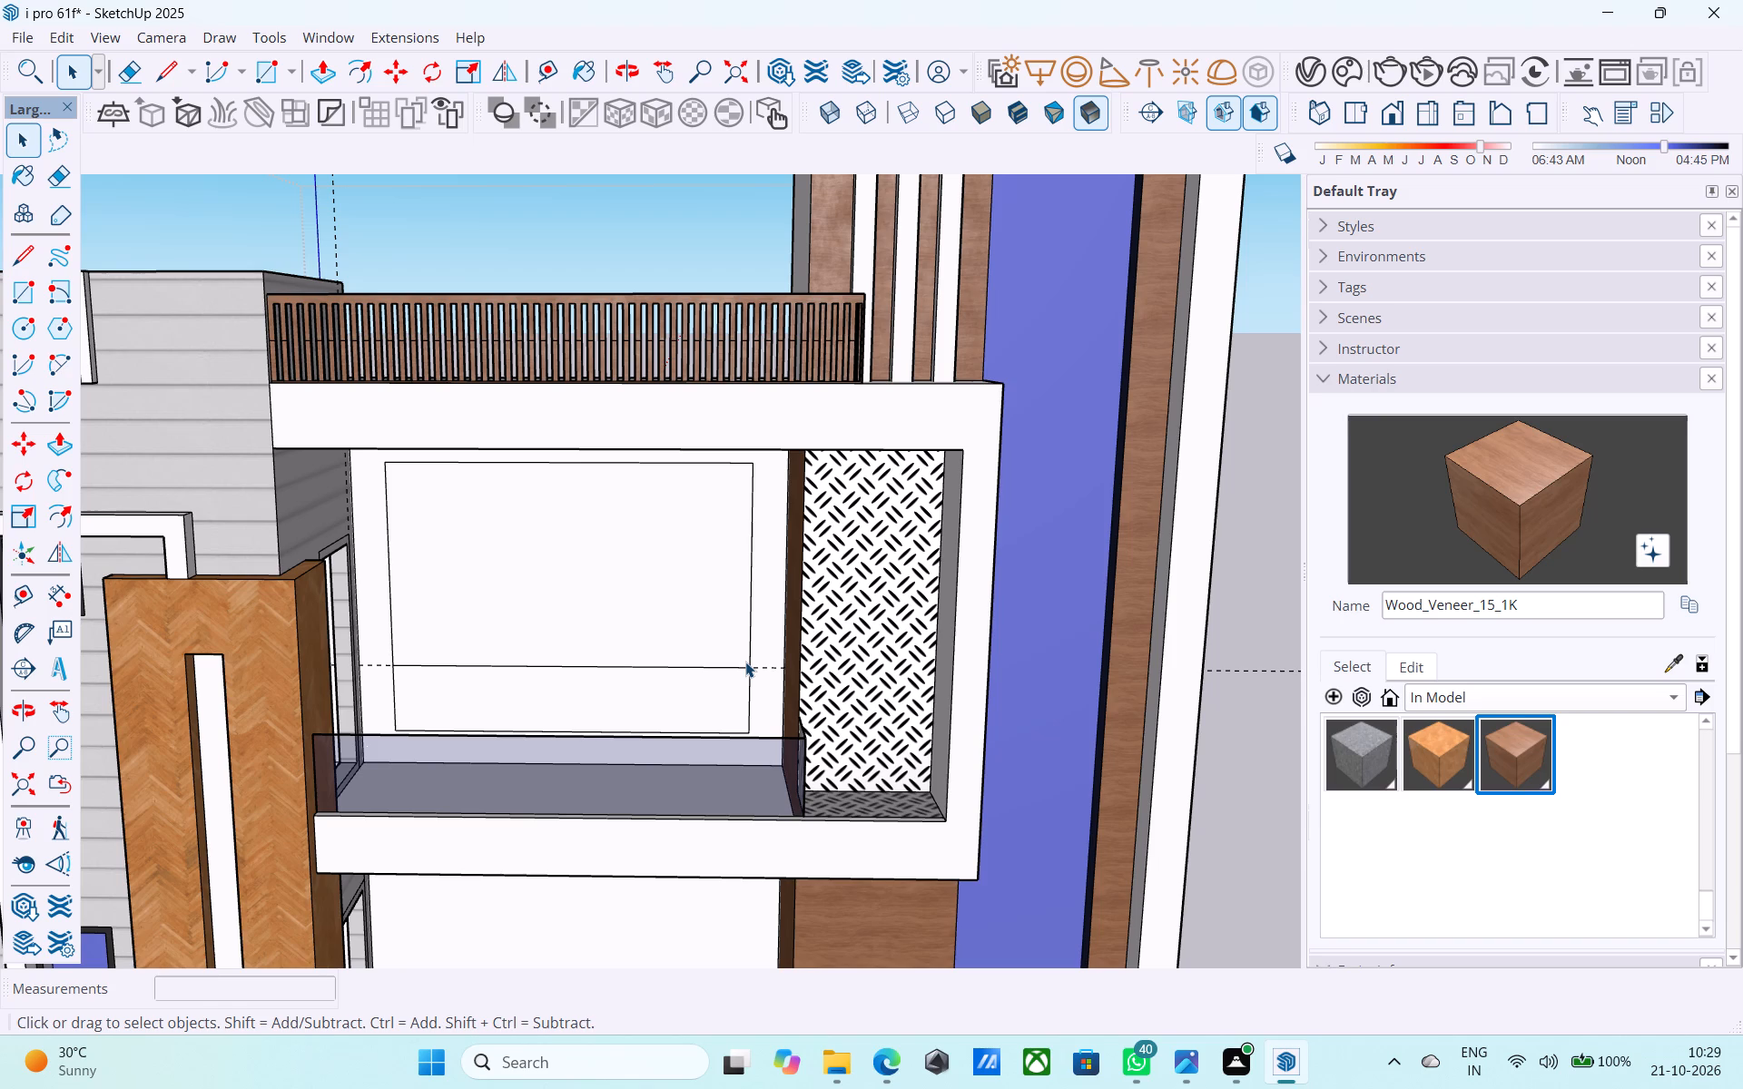
middle_click_drag(709, 634, 727, 543)
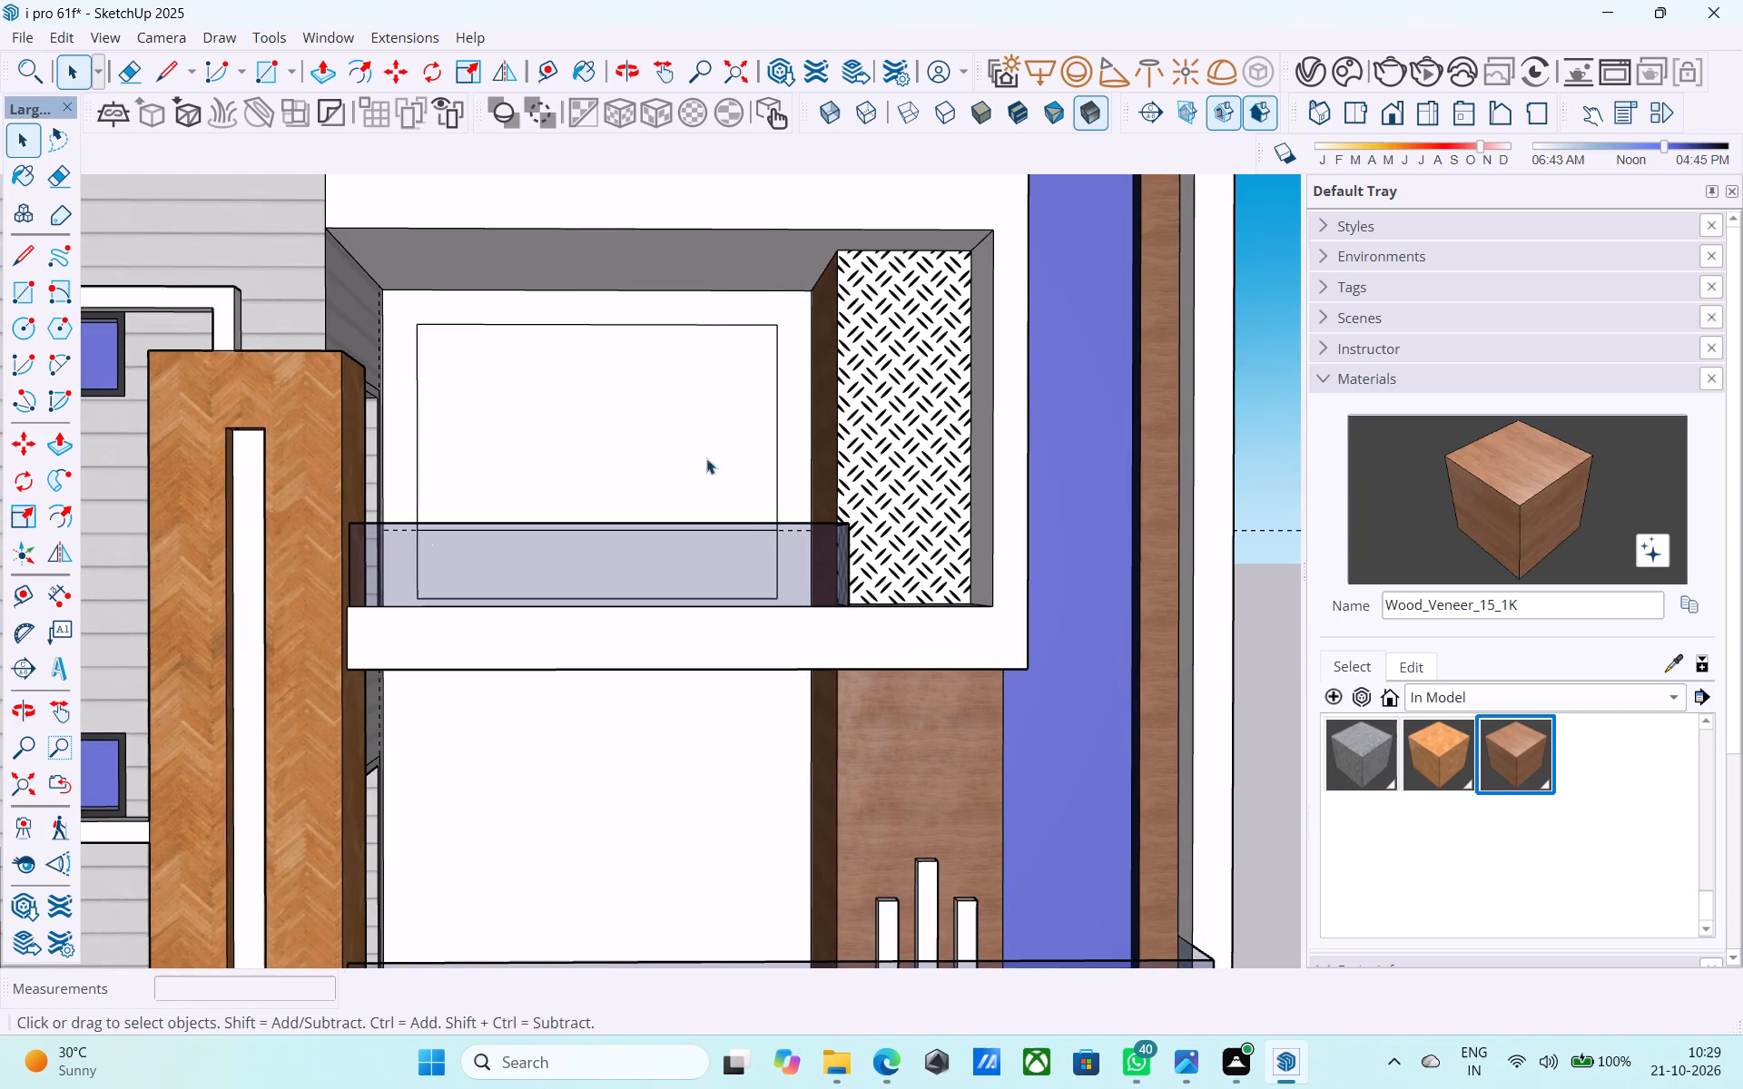
Offset the upper back wall's rectangle above the horizontal line 3" inward to form a window frame.
scroll(537, 407, "down", 3)
middle_click_drag(556, 405, 541, 433)
left_click(541, 434)
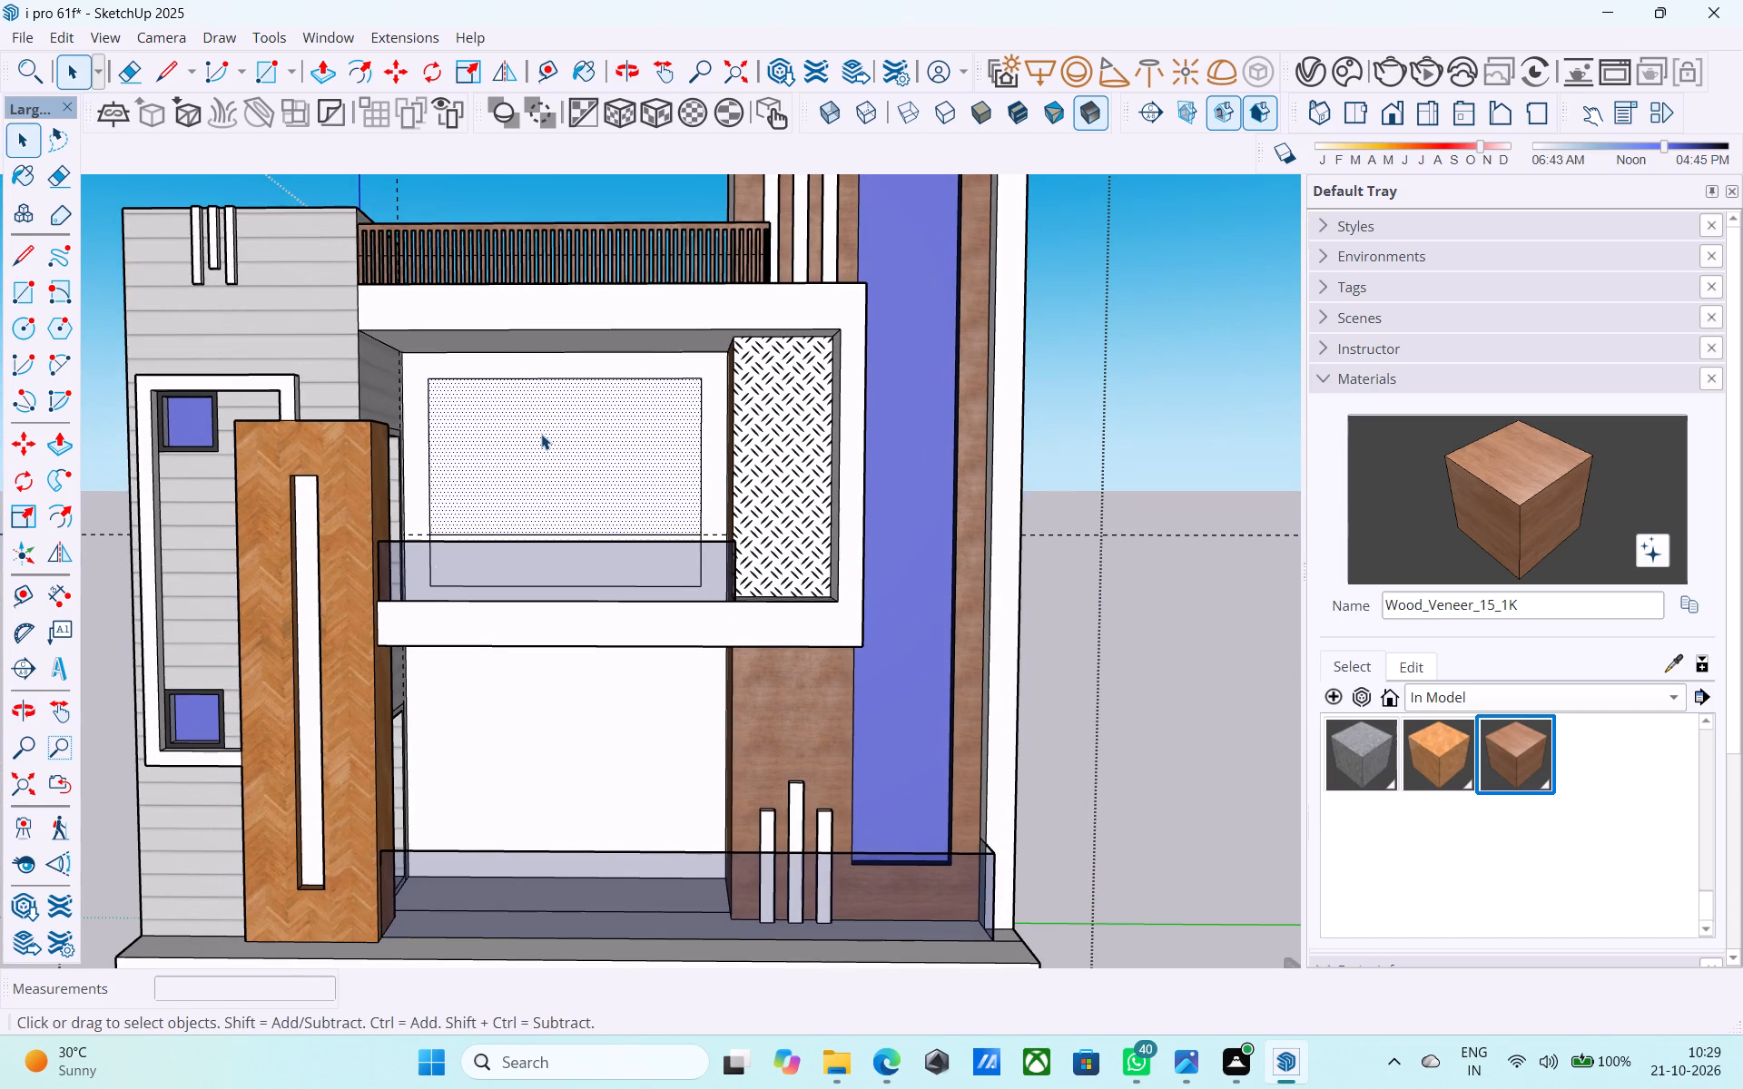
scroll(541, 434, "up", 1)
key("f")
left_click(541, 434)
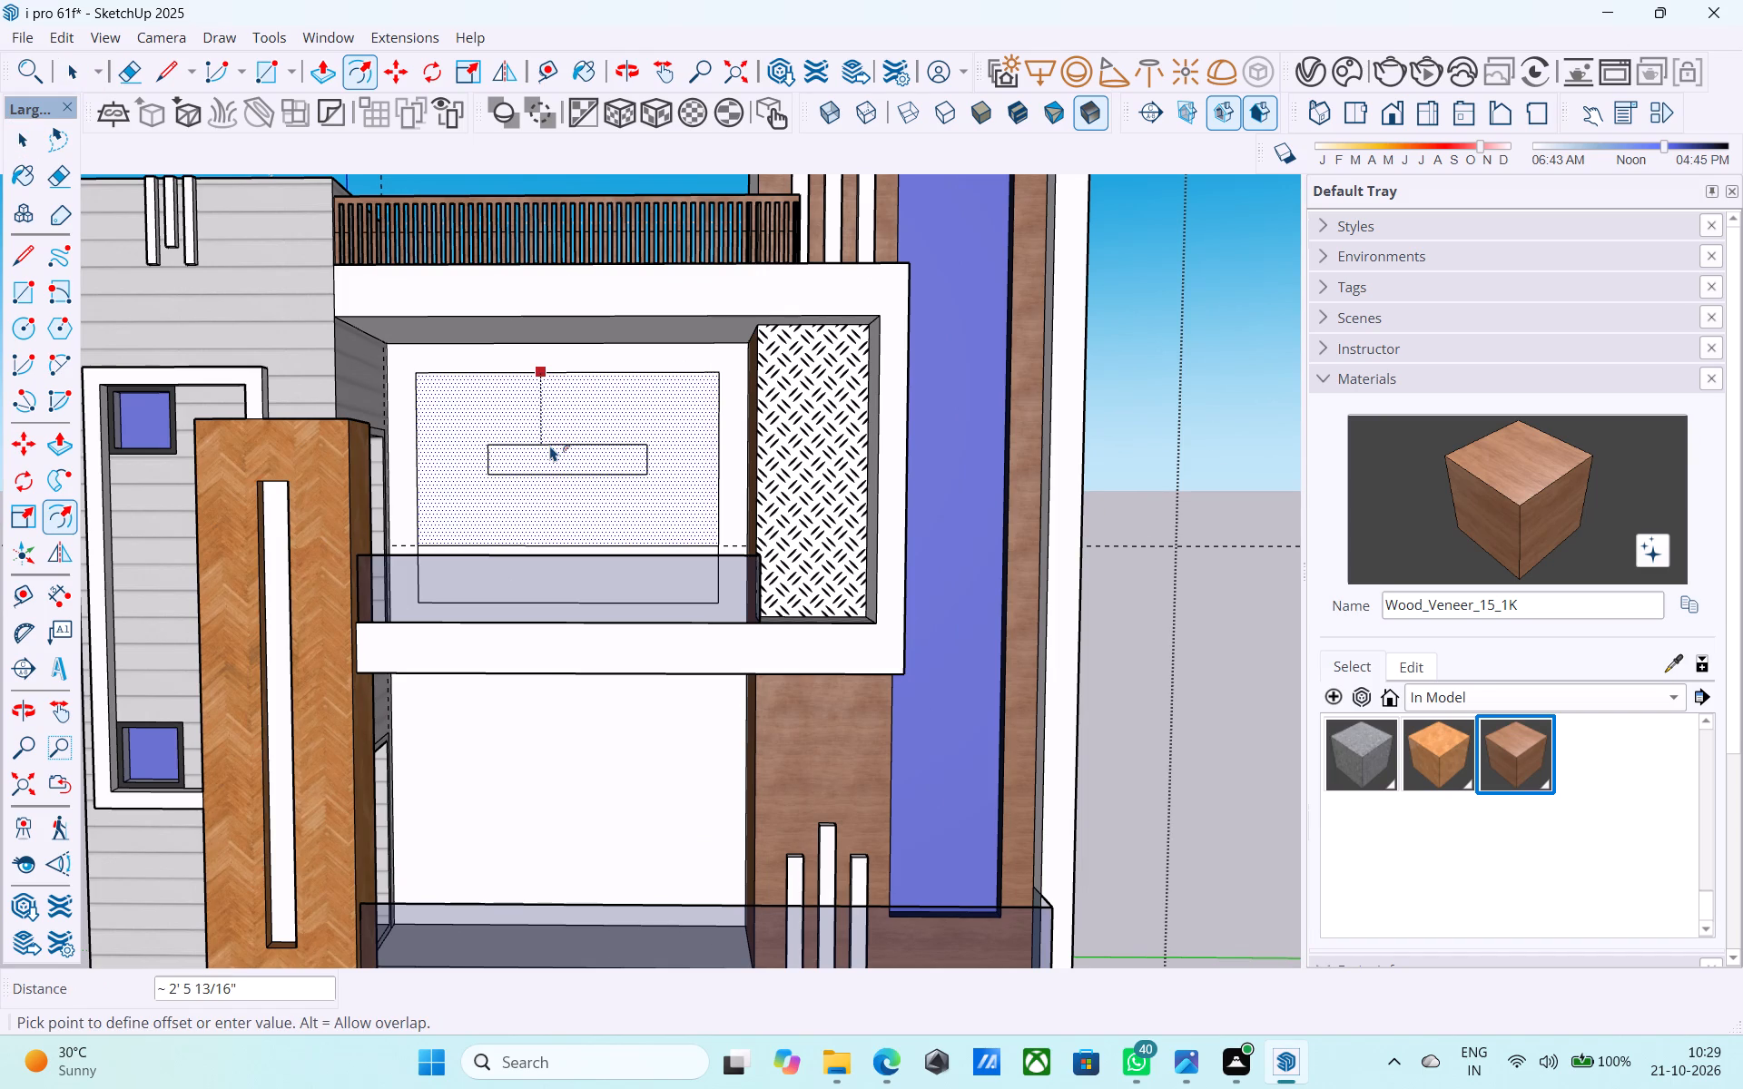
type("3\"")
key("Return")
key("space")
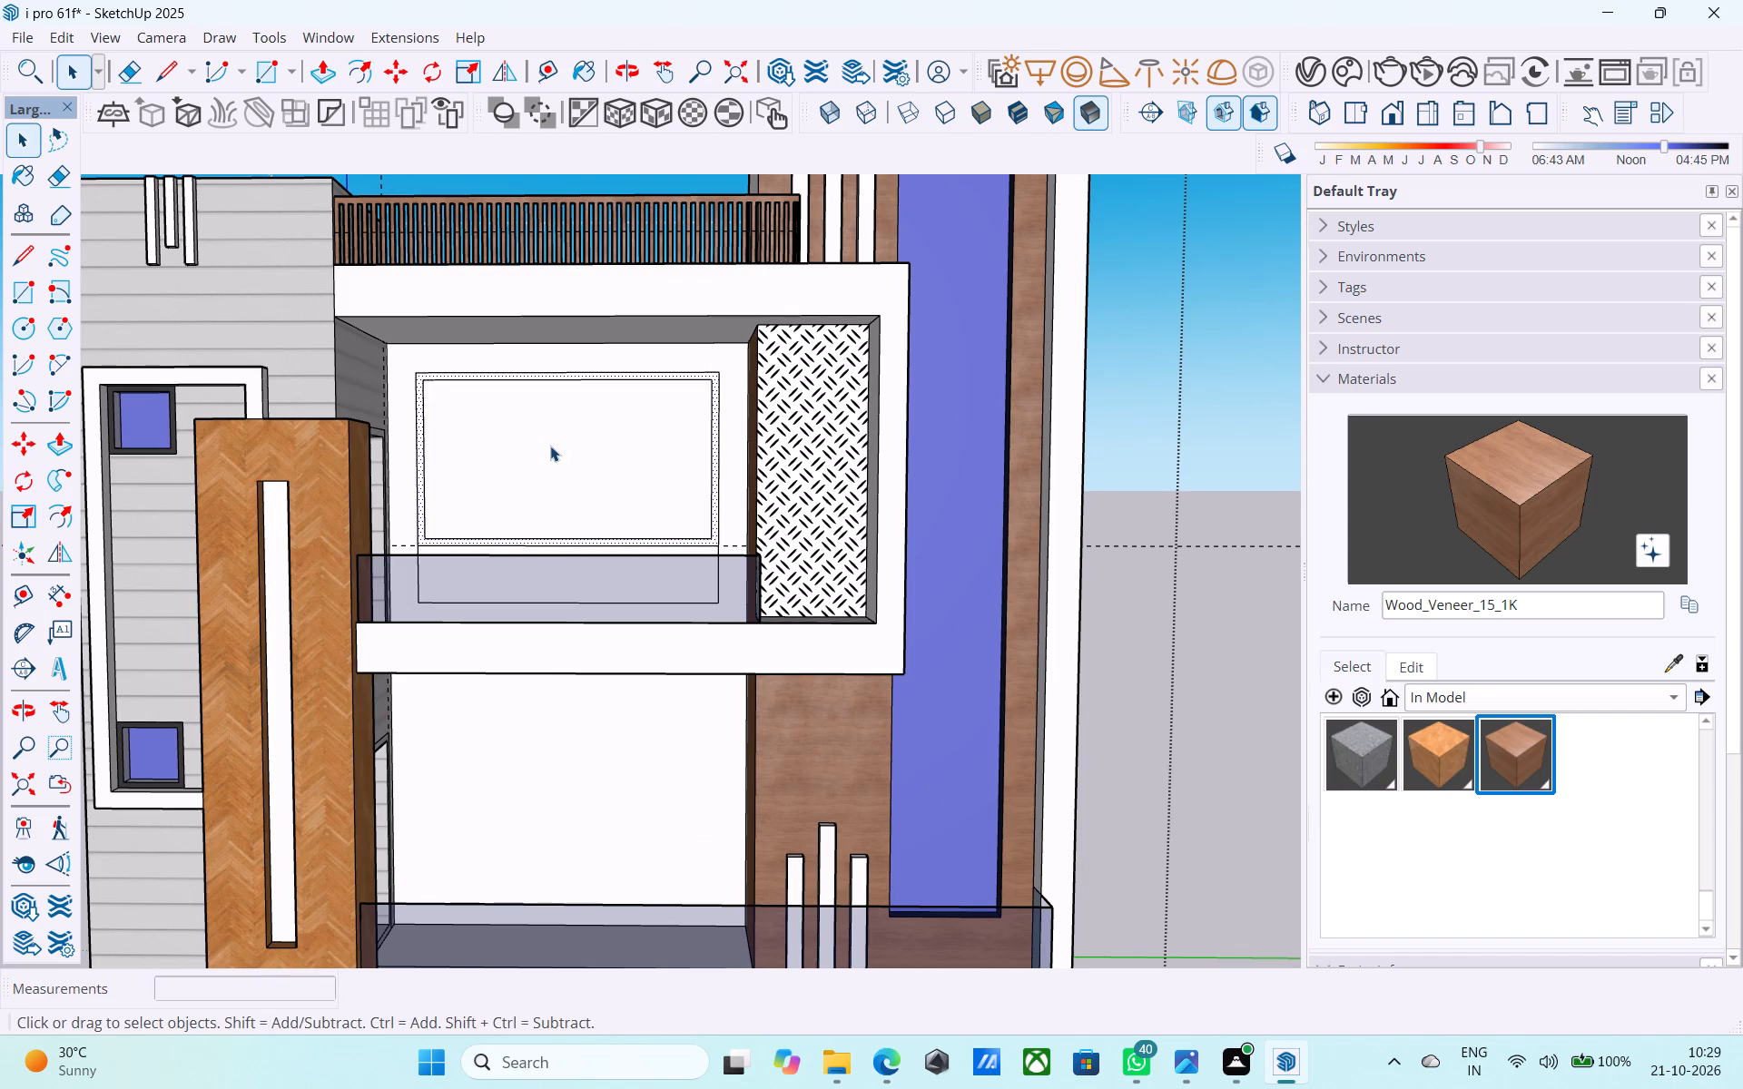
Copy the left inner edge of the window frame 7' to the right across the opening.
middle_click_drag(548, 454, 548, 543)
scroll(533, 520, "down", 1)
middle_click_drag(506, 558, 503, 538)
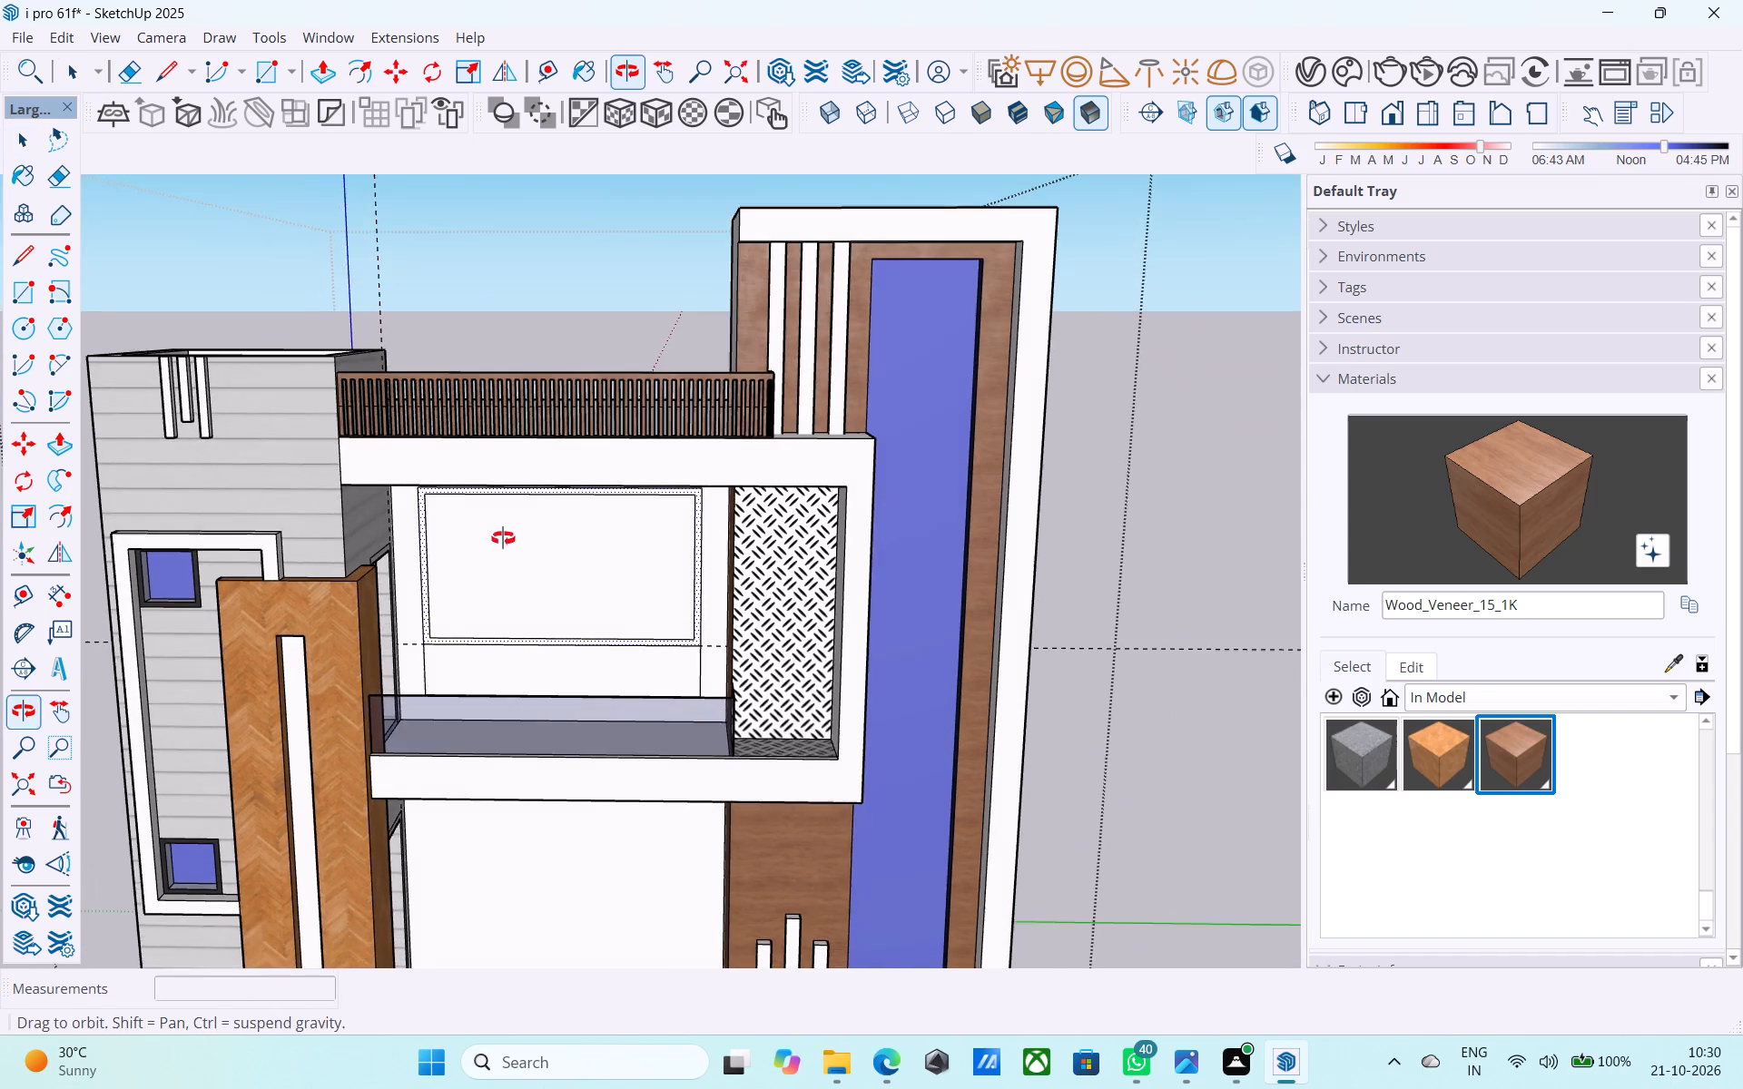
middle_click_drag(503, 538, 503, 540)
scroll(435, 575, "up", 3)
left_click(425, 571)
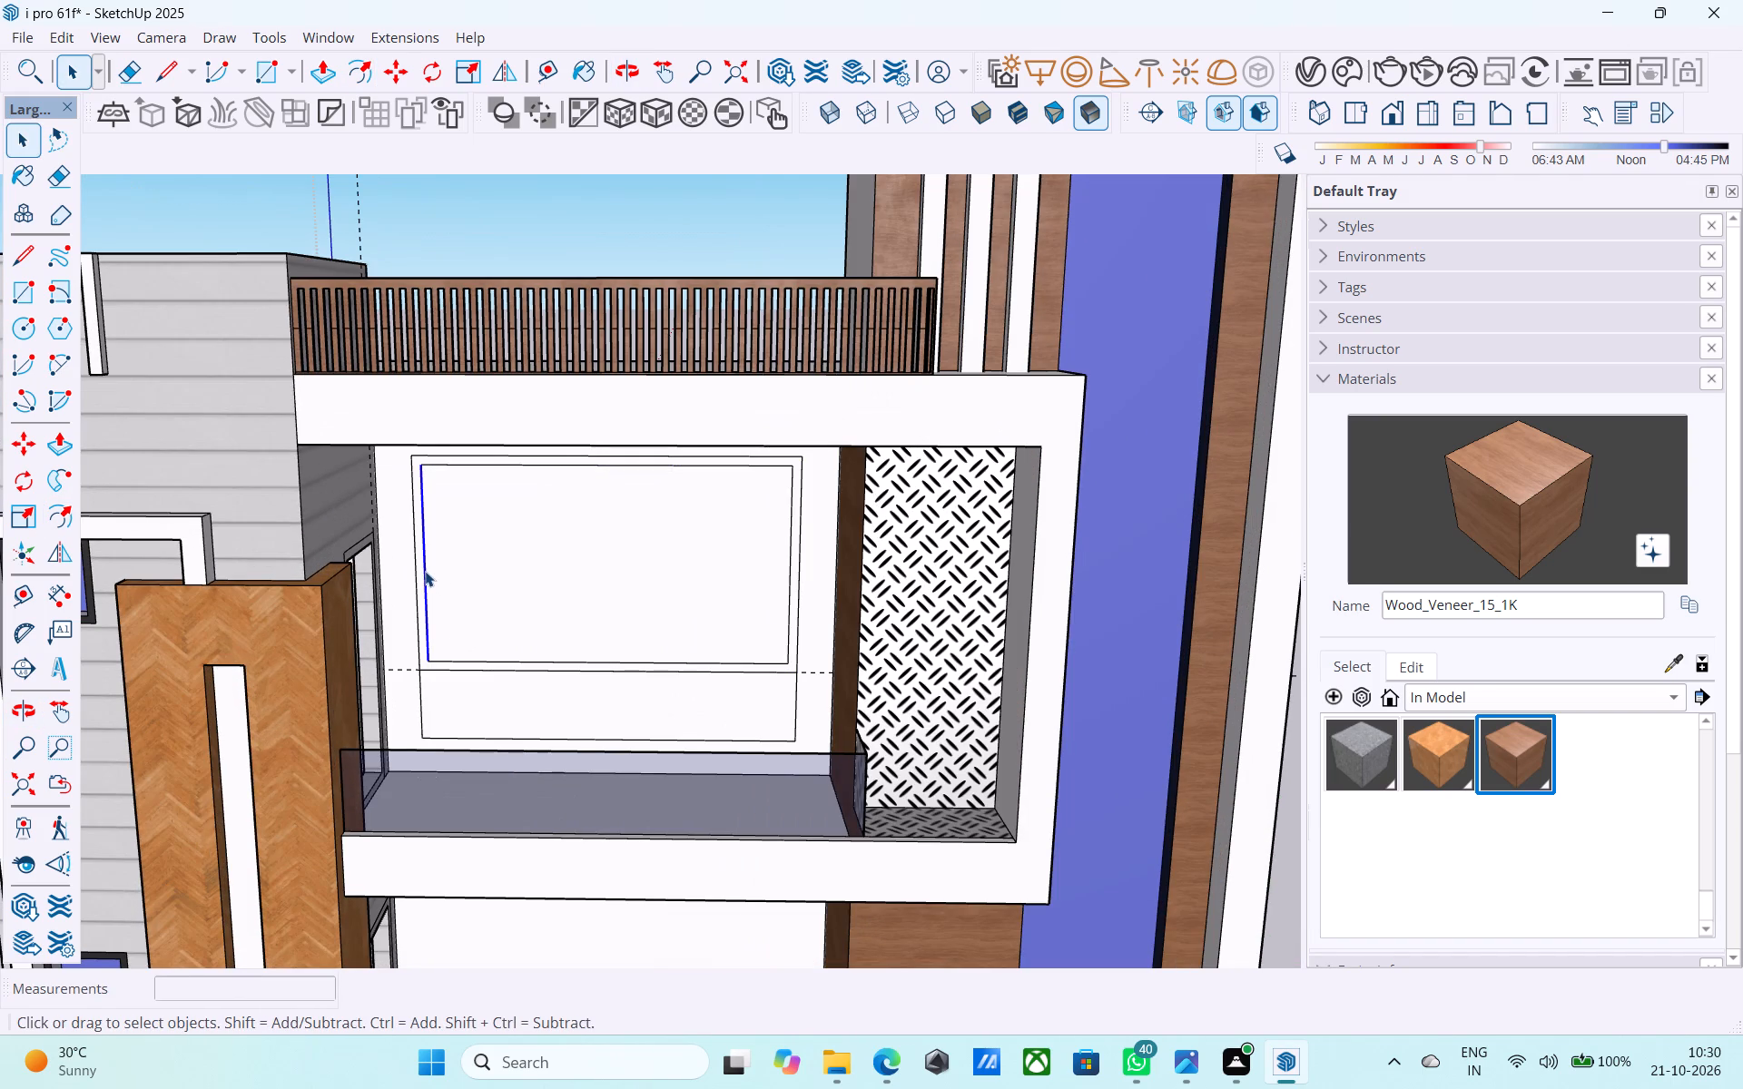
scroll(425, 569, "up", 1)
key("m")
middle_click(409, 495)
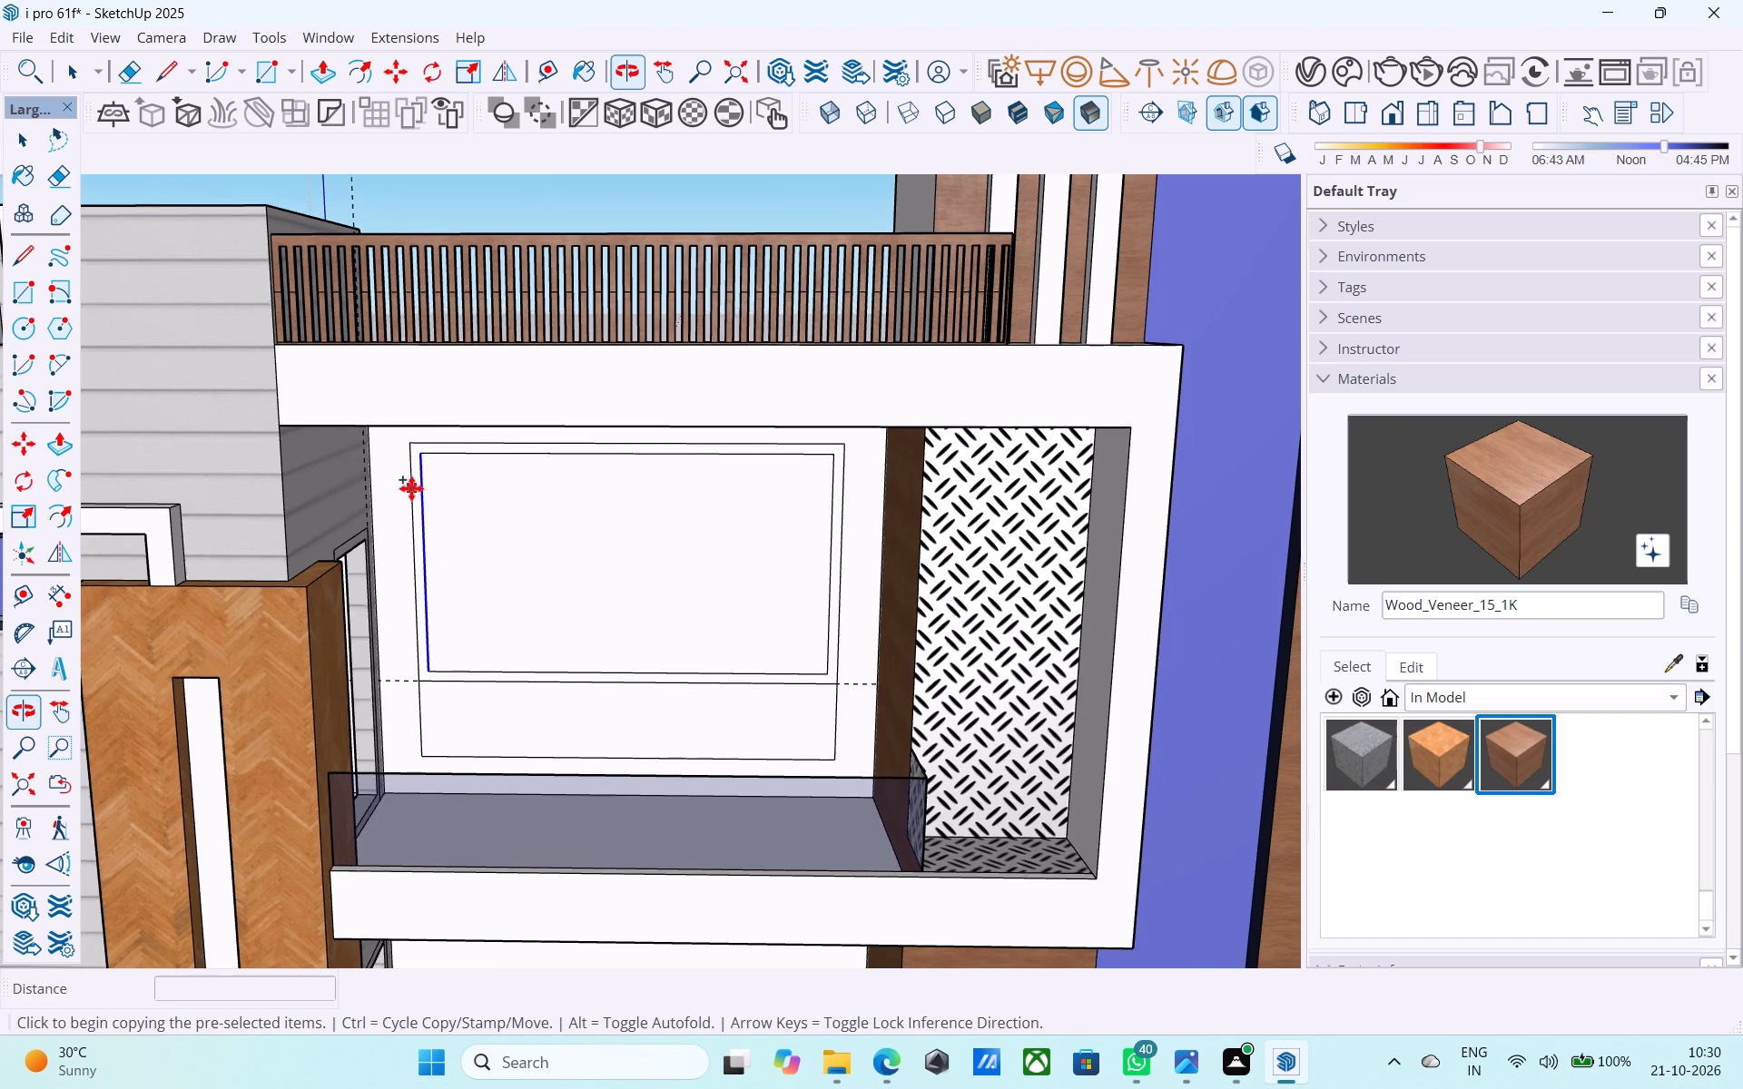
scroll(412, 484, "up", 3)
left_click(422, 447)
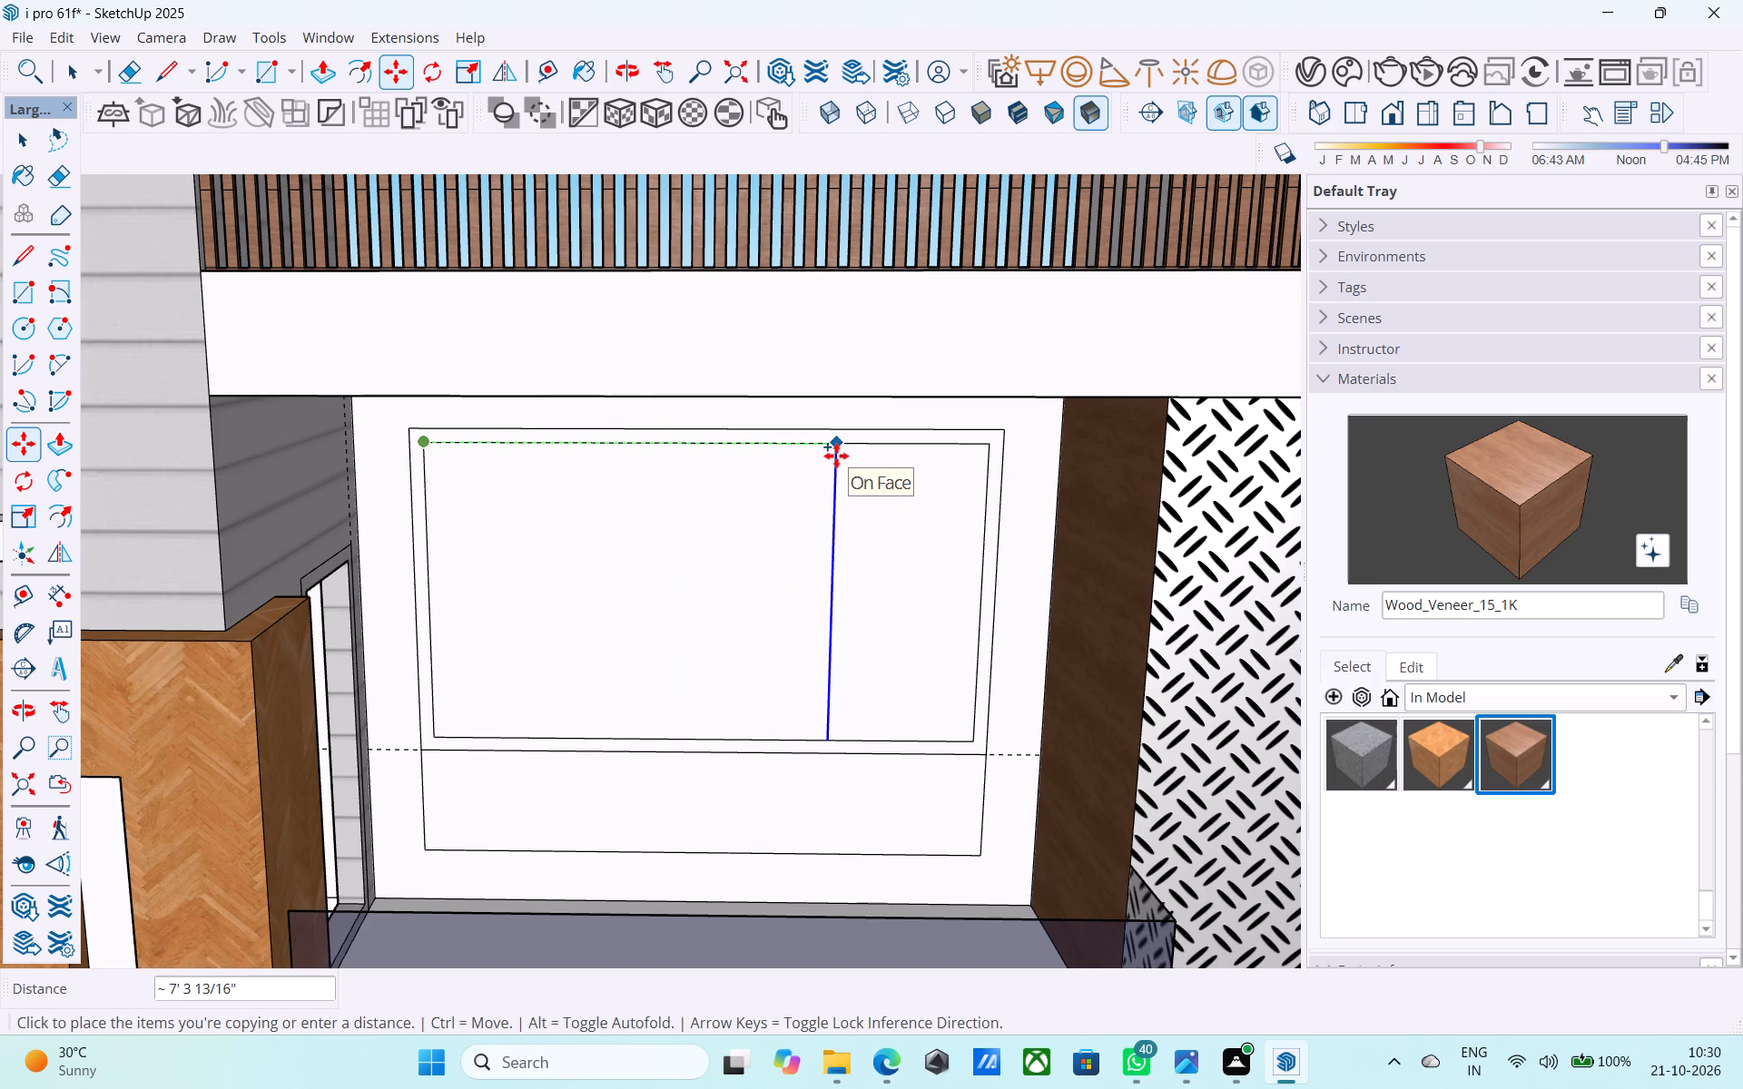
scroll(796, 467, "down", 2)
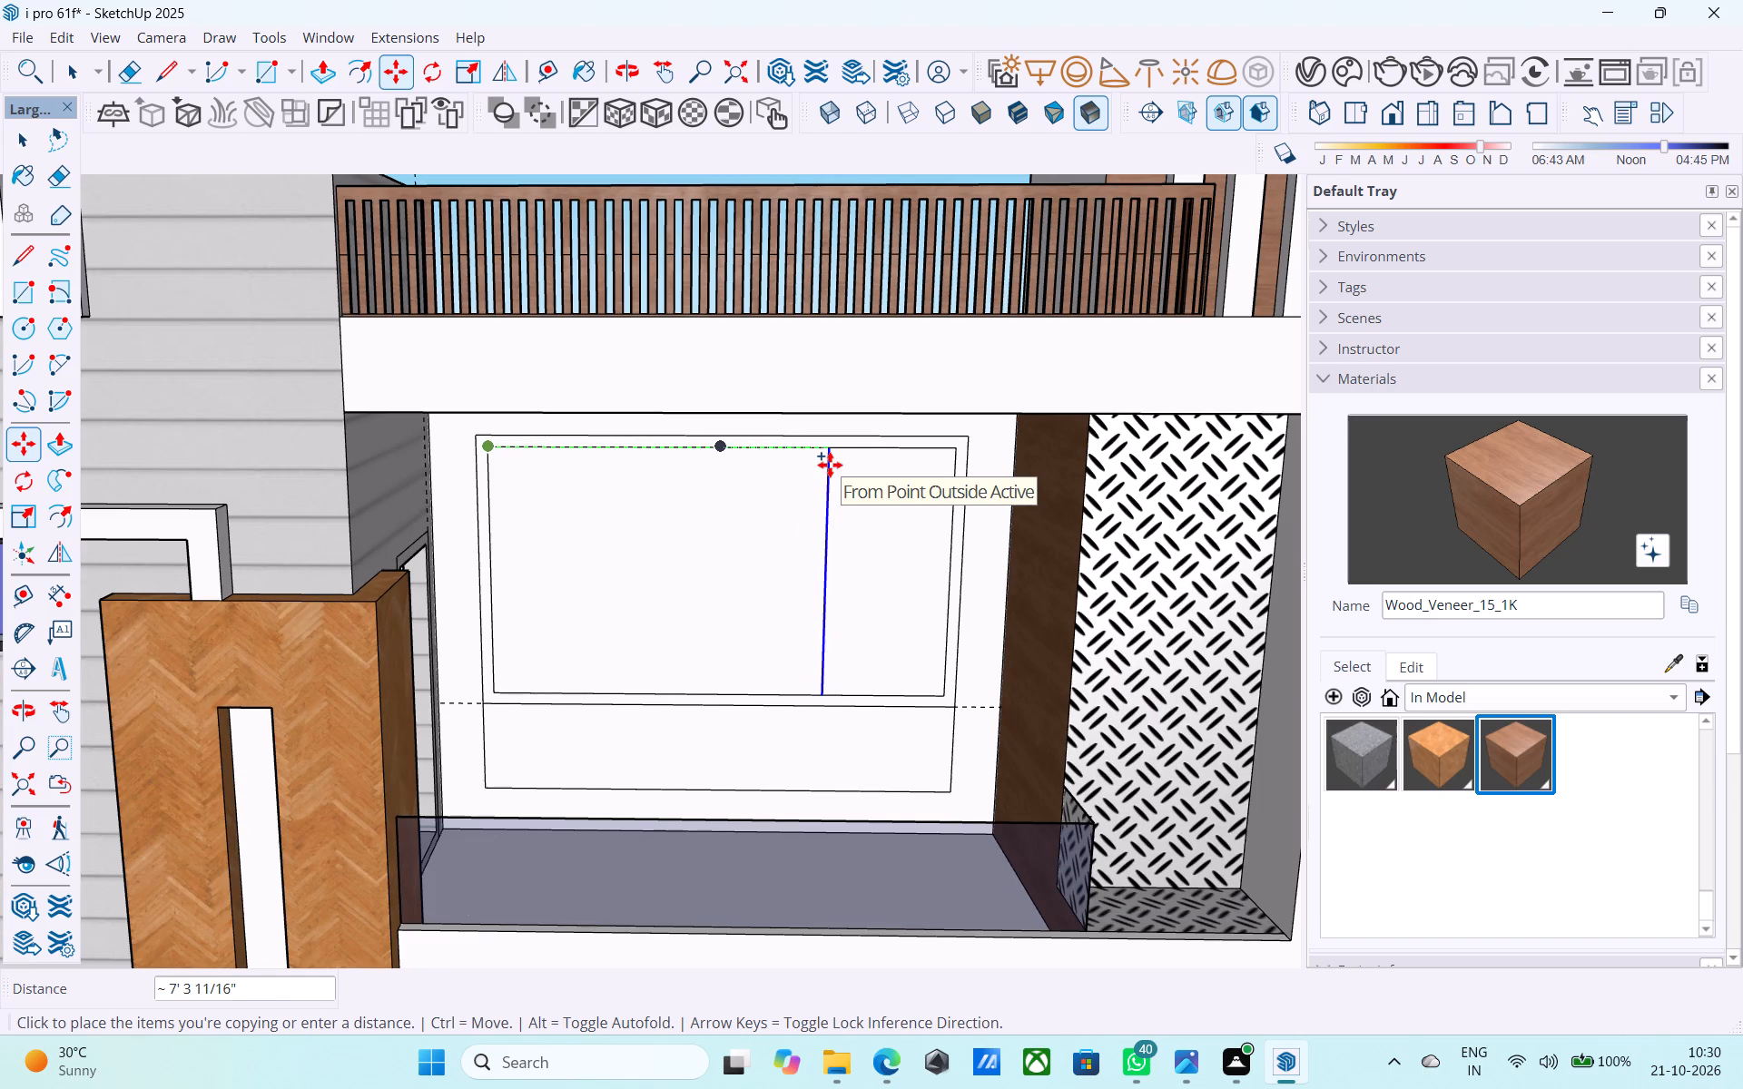
type("8'")
key("Return")
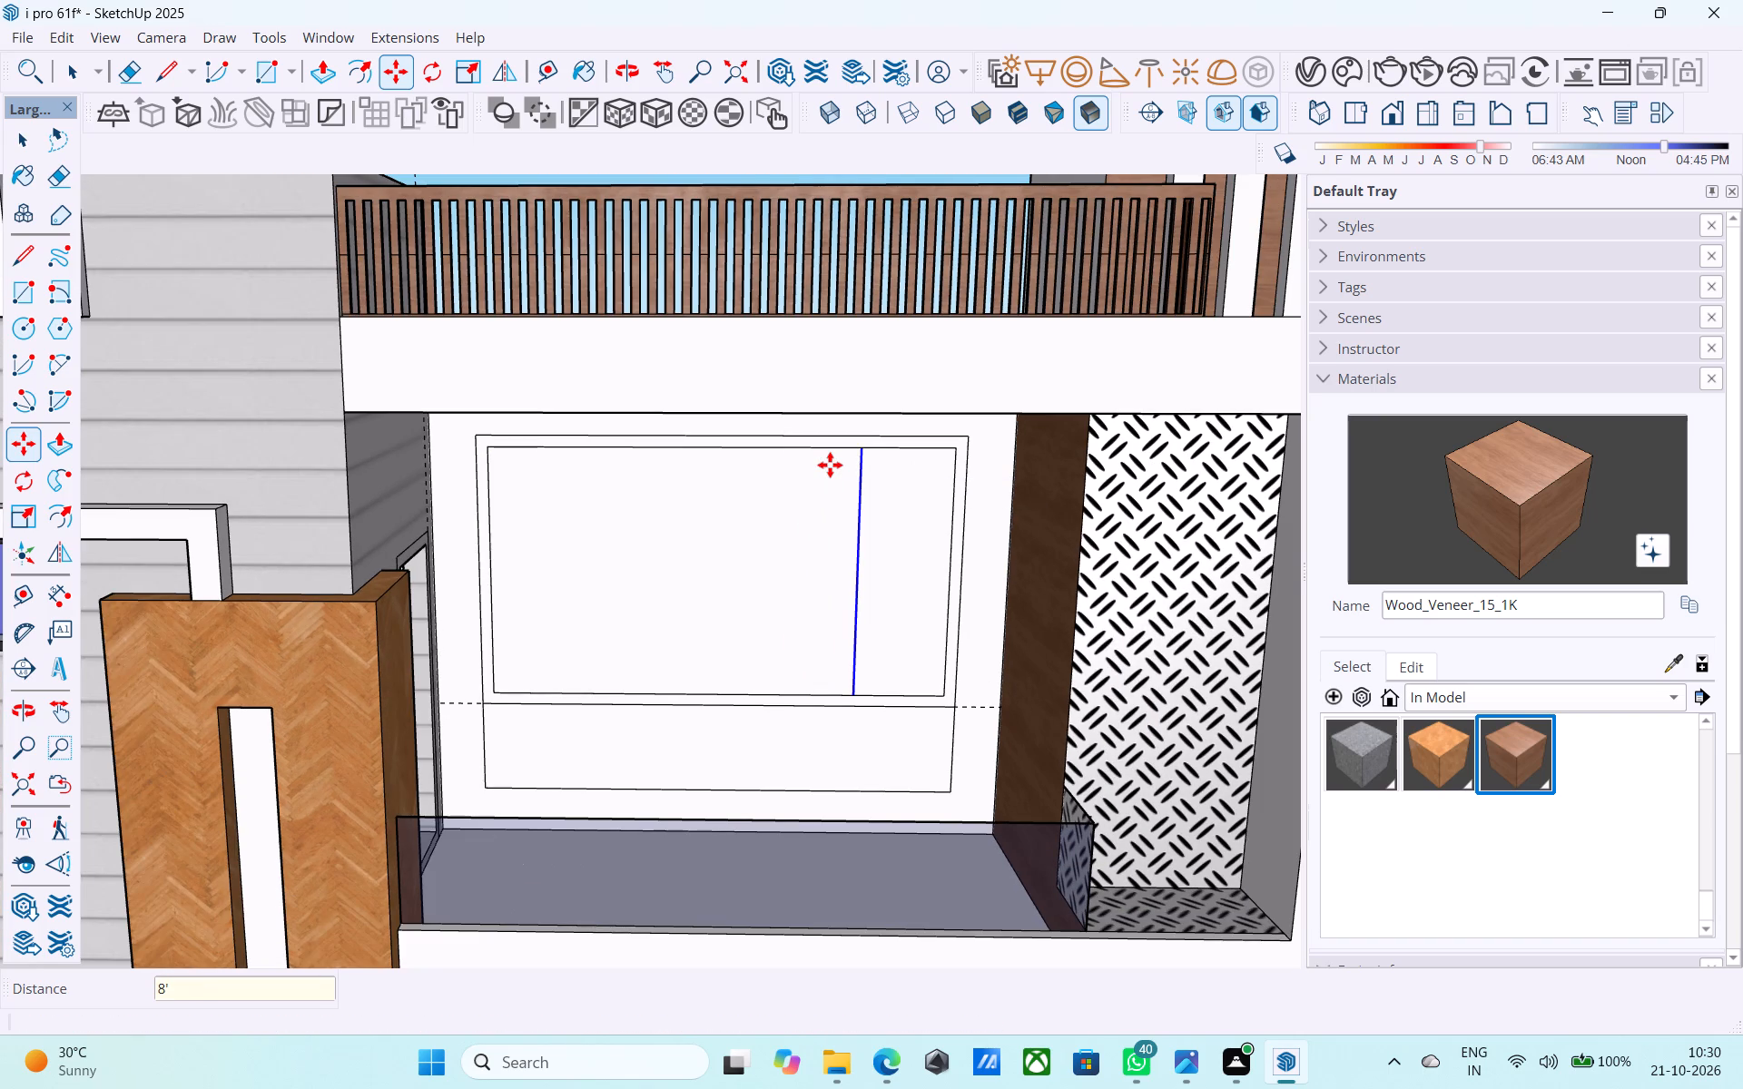
type("7'")
key("Return")
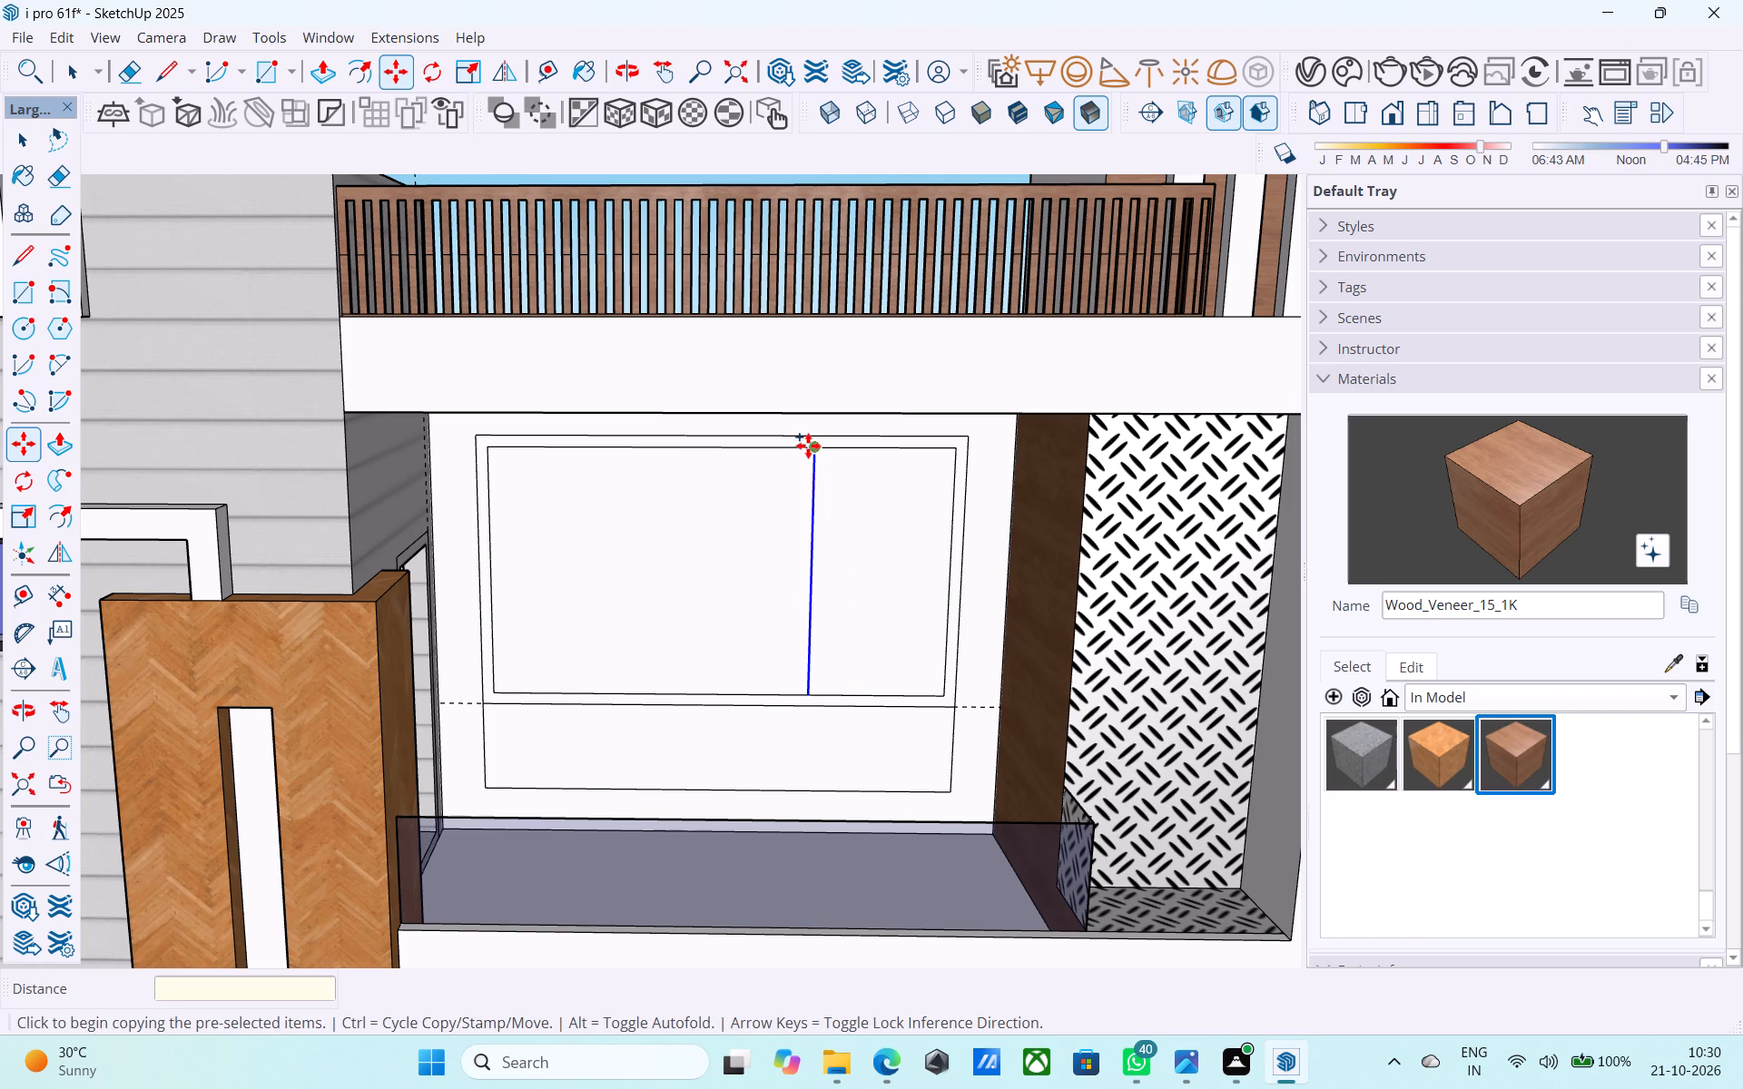
Copy the new vertical window line 3" to the left to form a mullion.
left_click(808, 446)
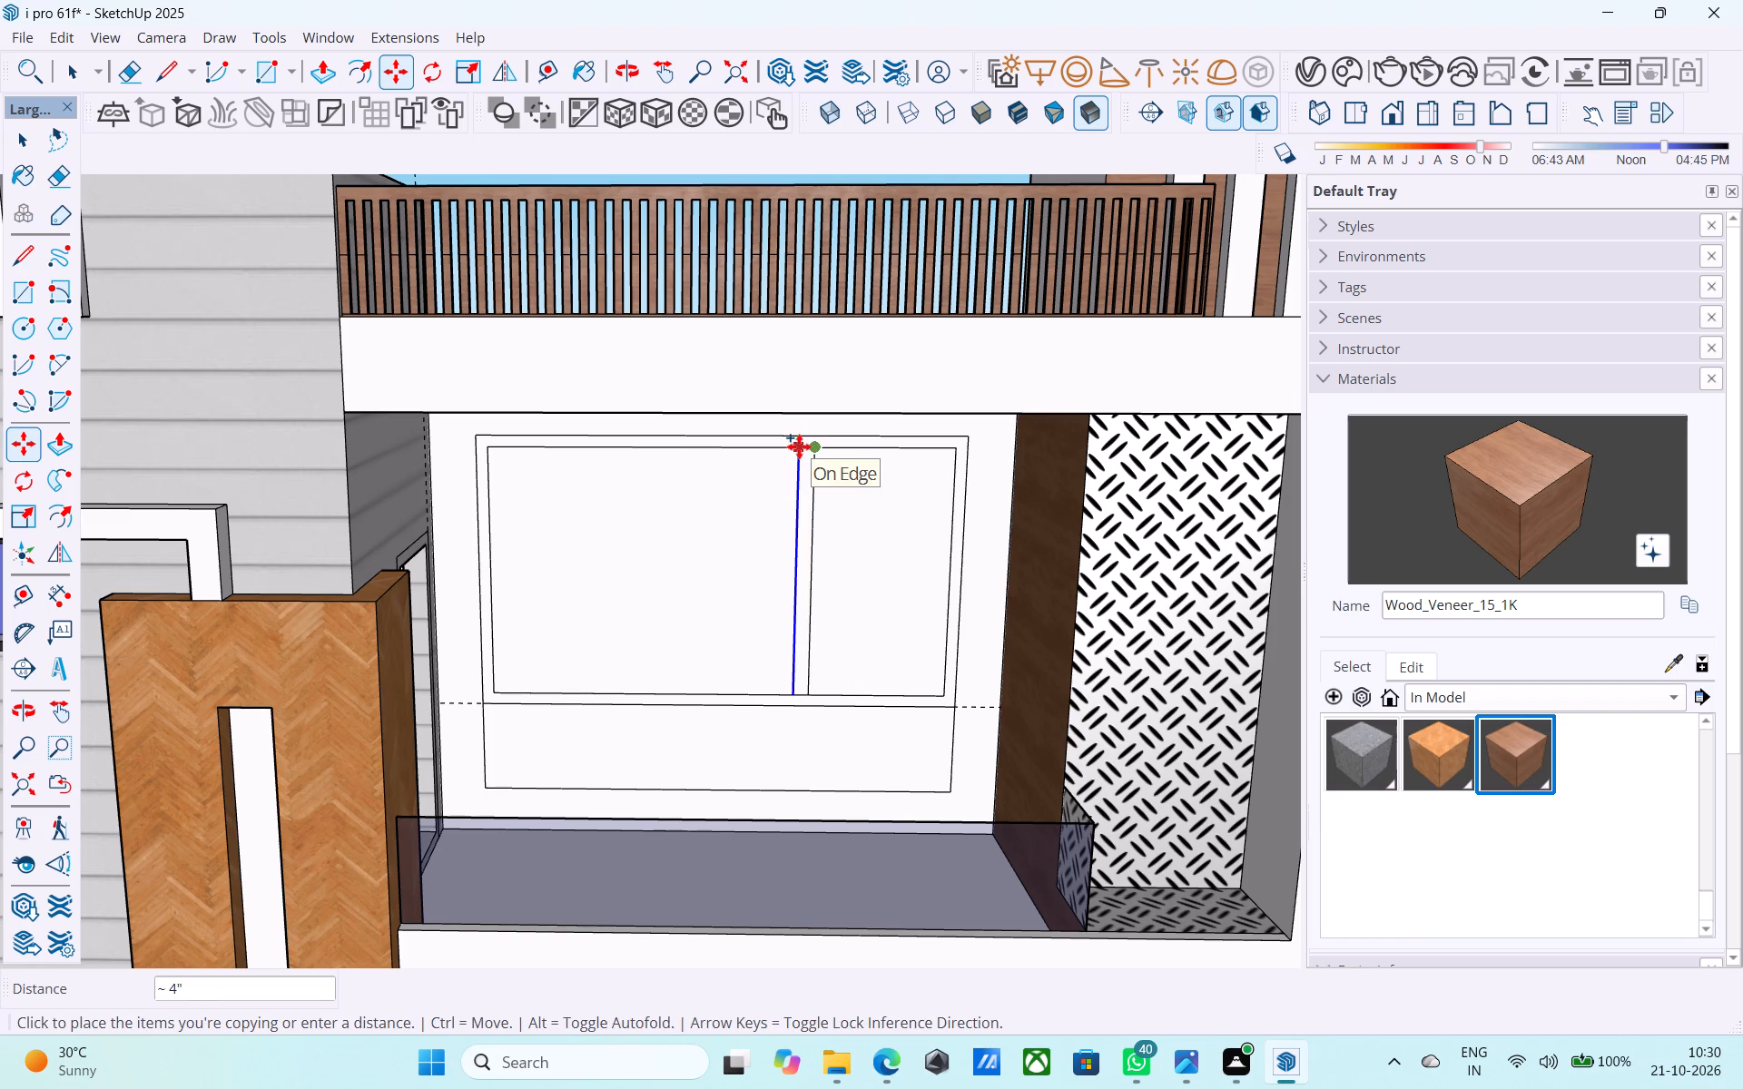
type("3\"")
key("Return")
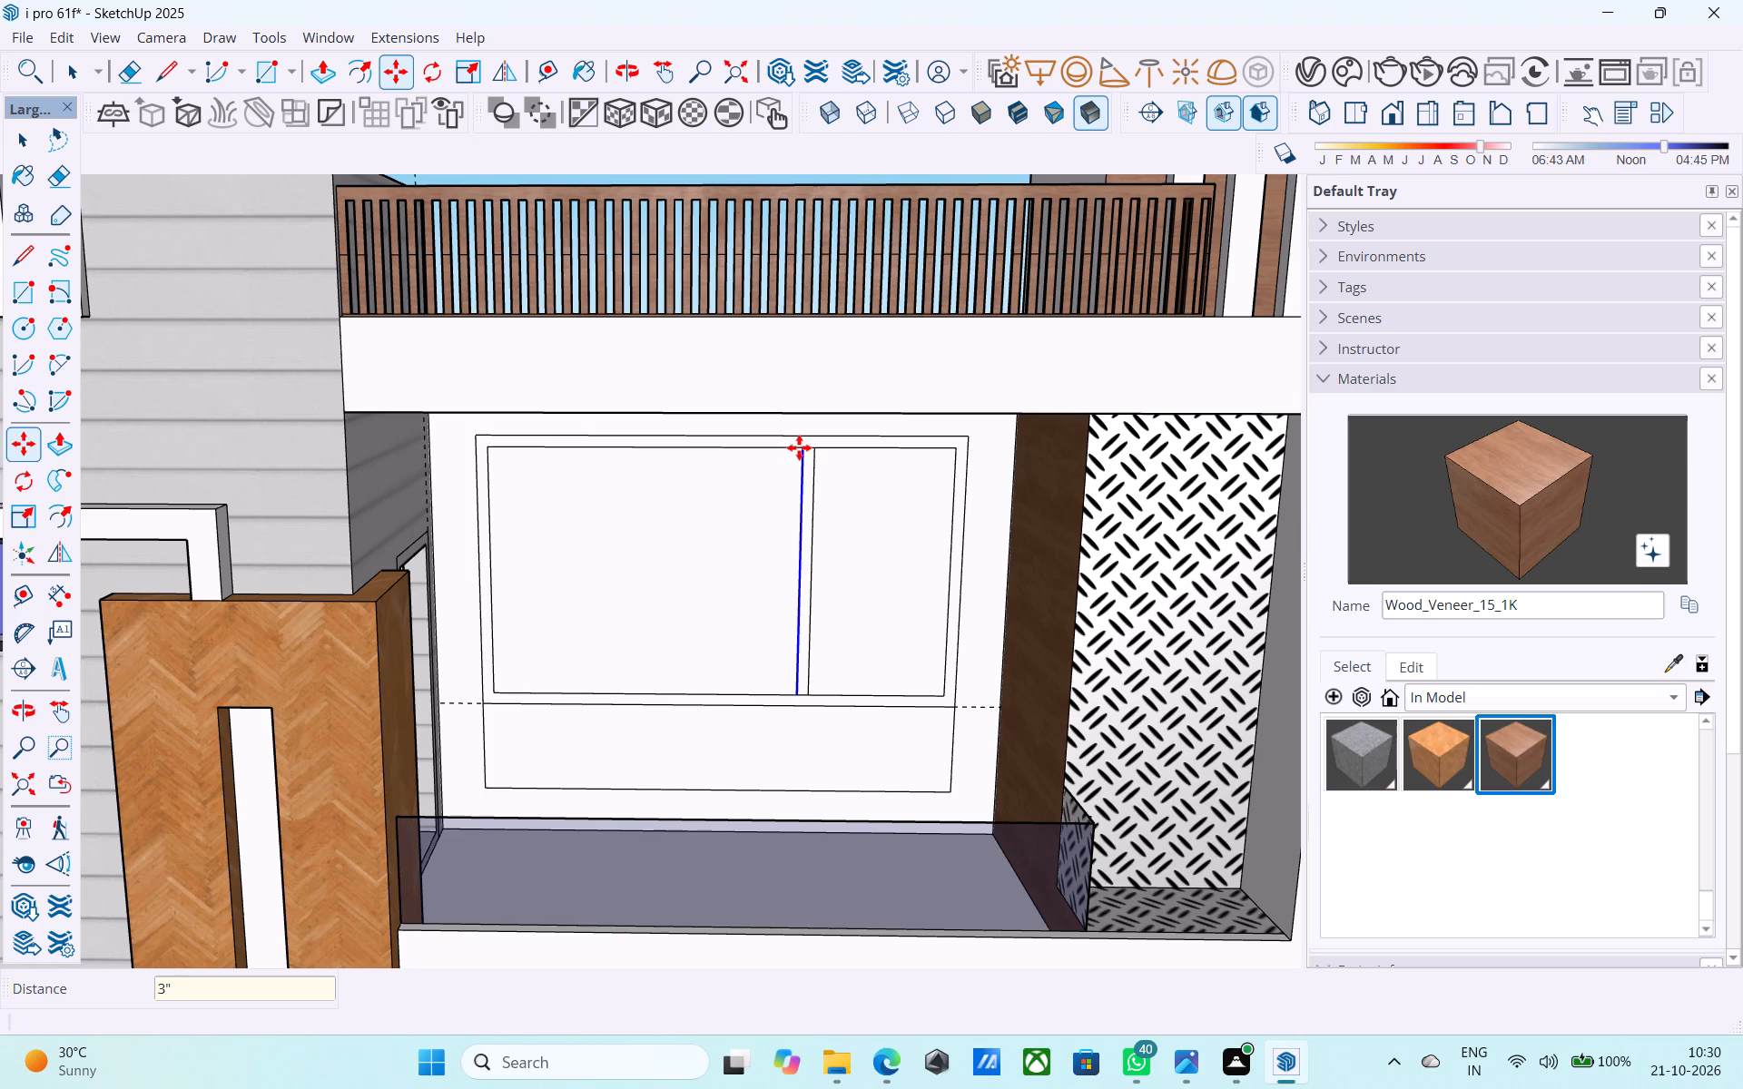
Draw a vertical line through the middle of the wide left window section, from top to bottom inner frame edge.
scroll(753, 495, "down", 4)
middle_click_drag(746, 514, 728, 515)
scroll(756, 547, "up", 4)
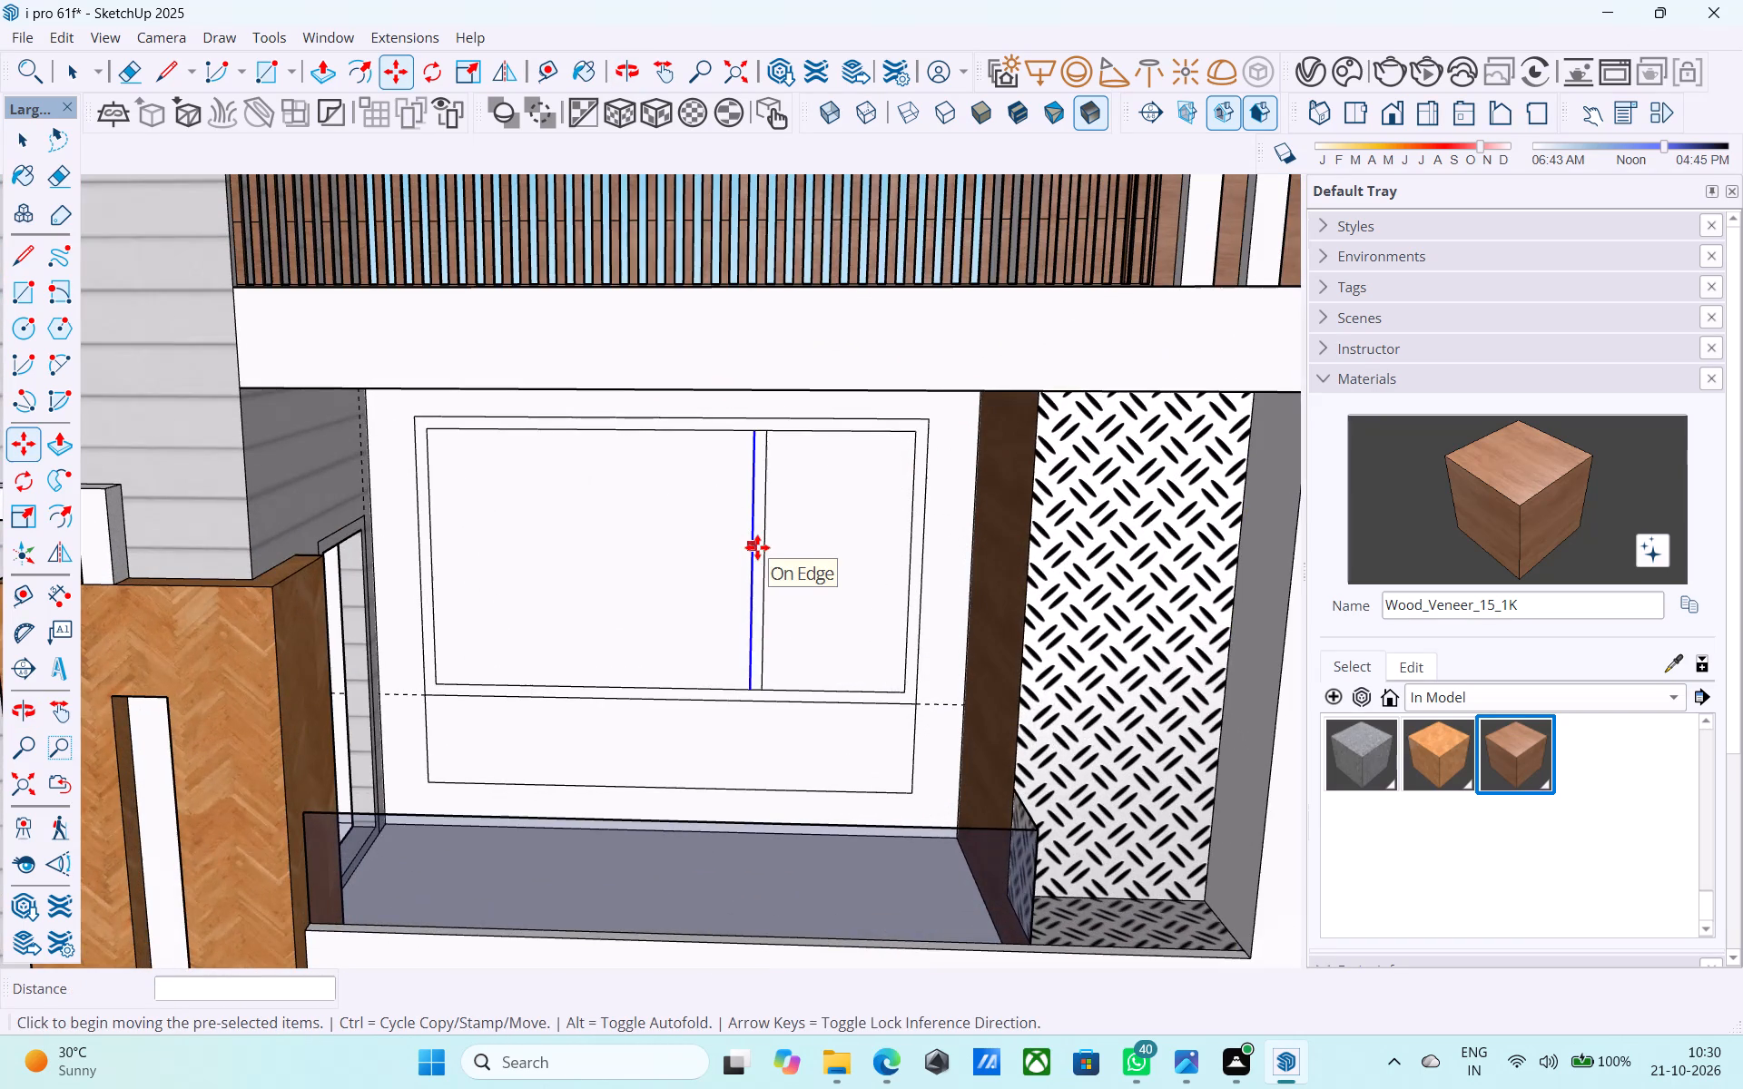
middle_click_drag(561, 516, 559, 498)
scroll(563, 495, "up", 1)
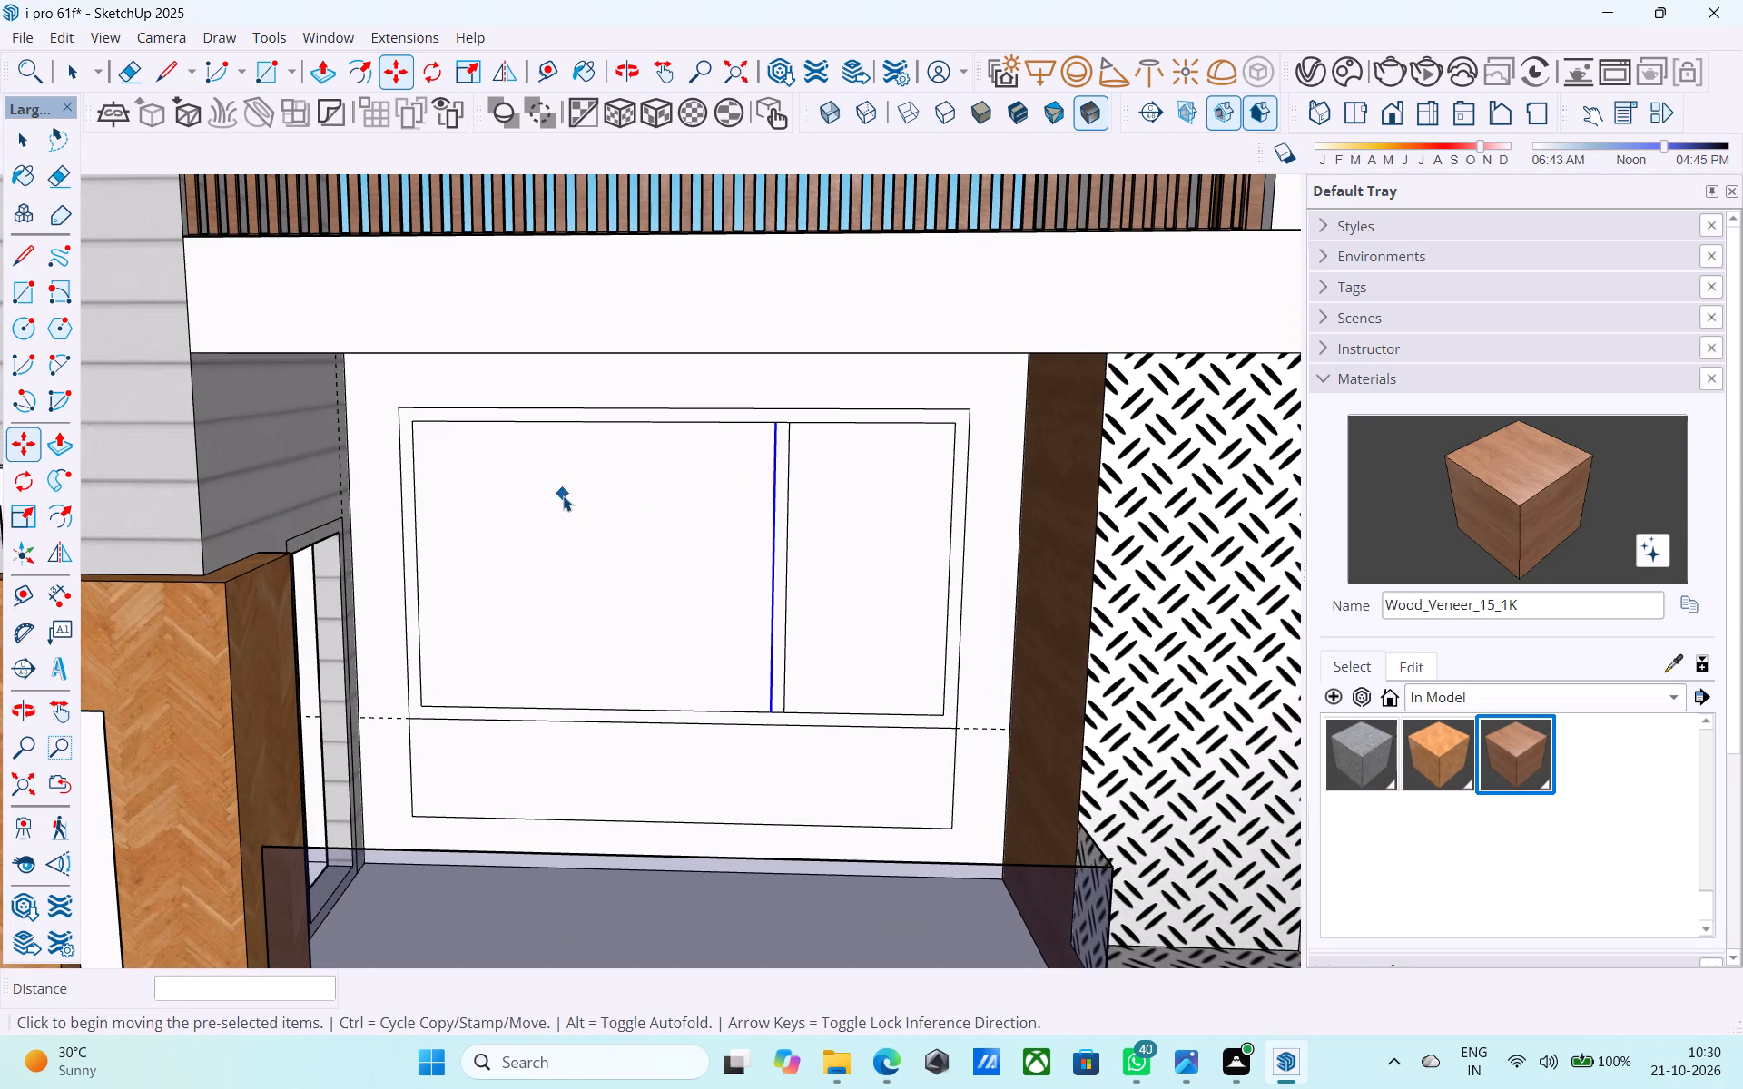
key("space")
type("l")
left_click(596, 424)
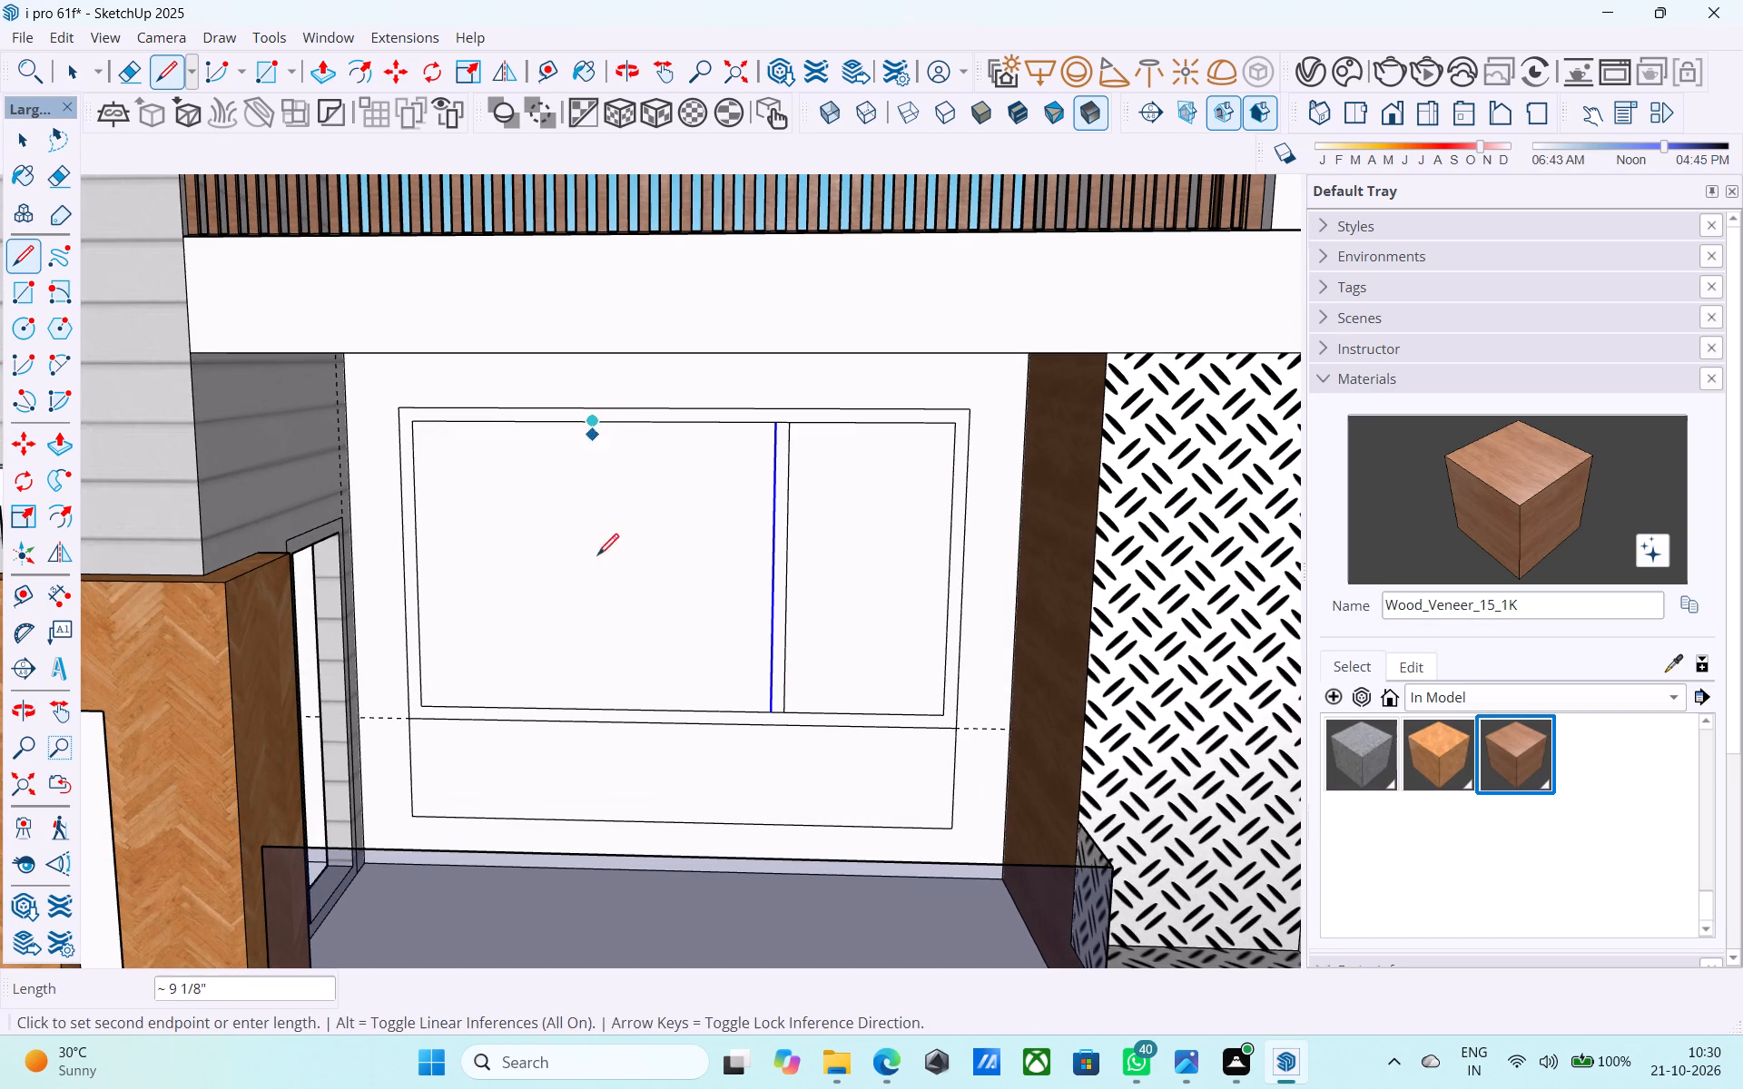
left_click(601, 711)
key("space")
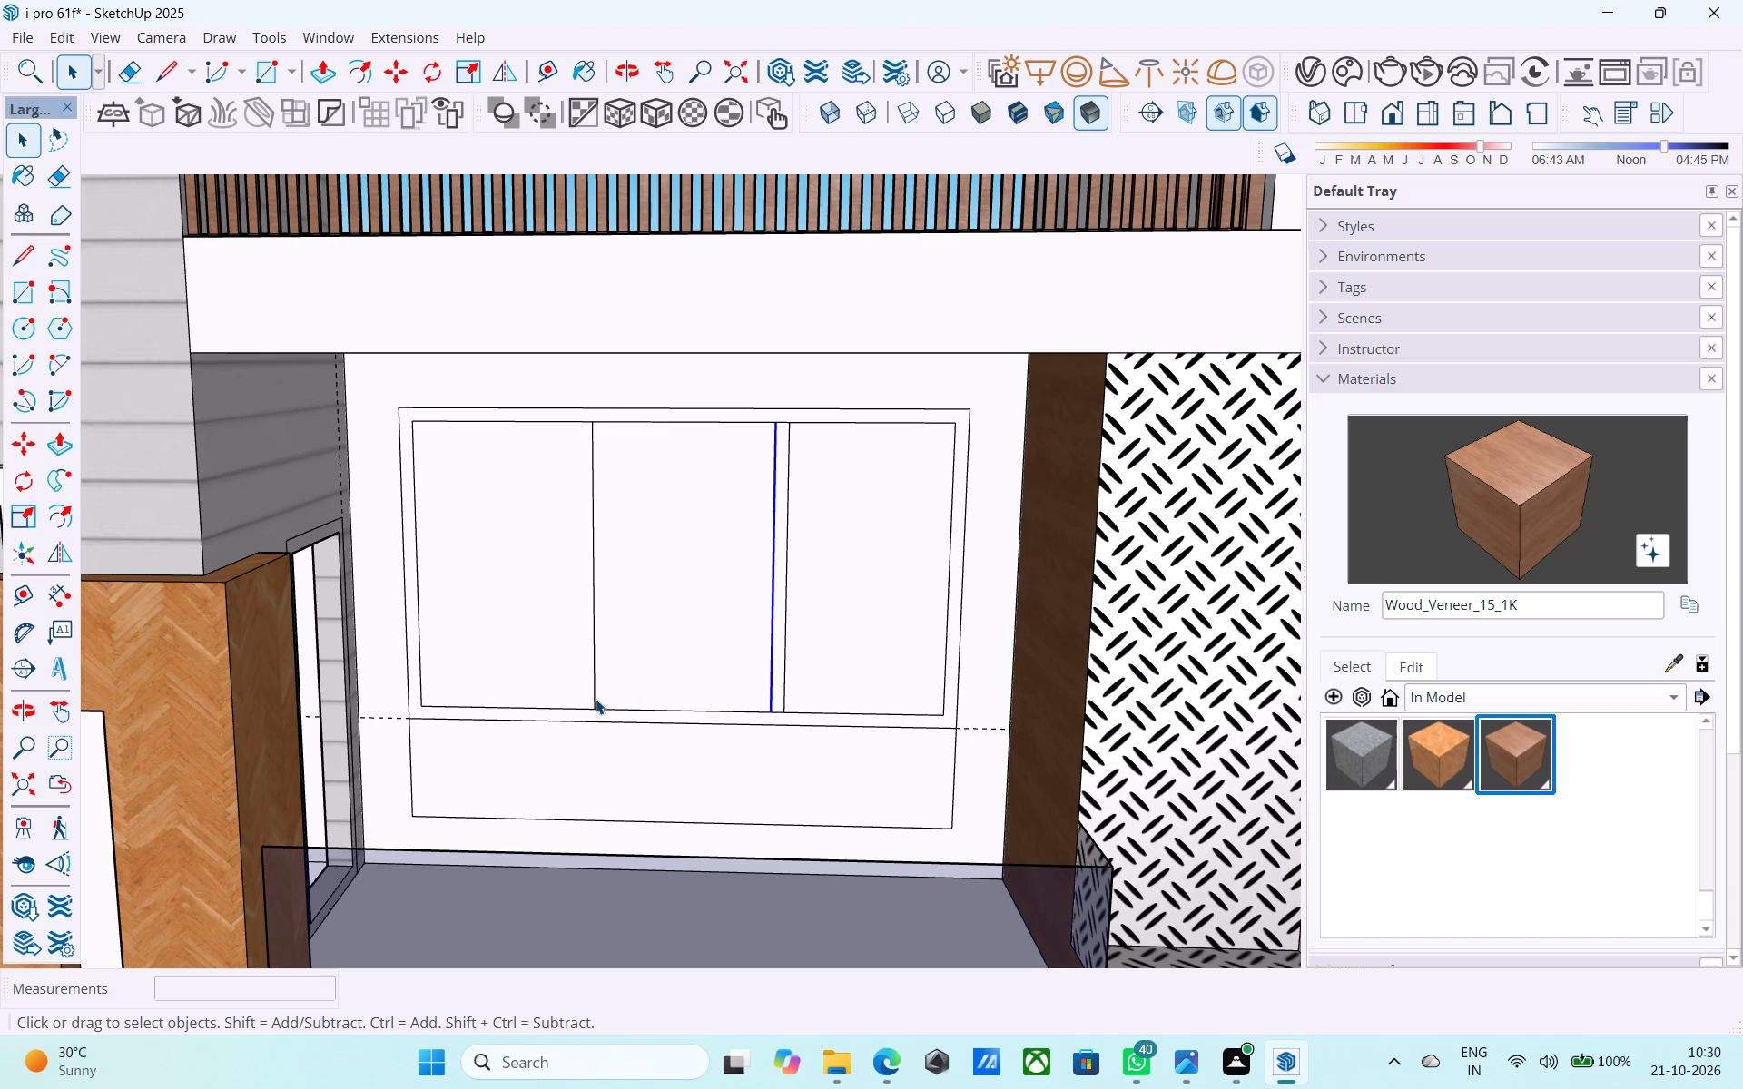
Copy the vertical centre line of the wide window section 1.5" to the right.
left_click(591, 695)
left_click(594, 696)
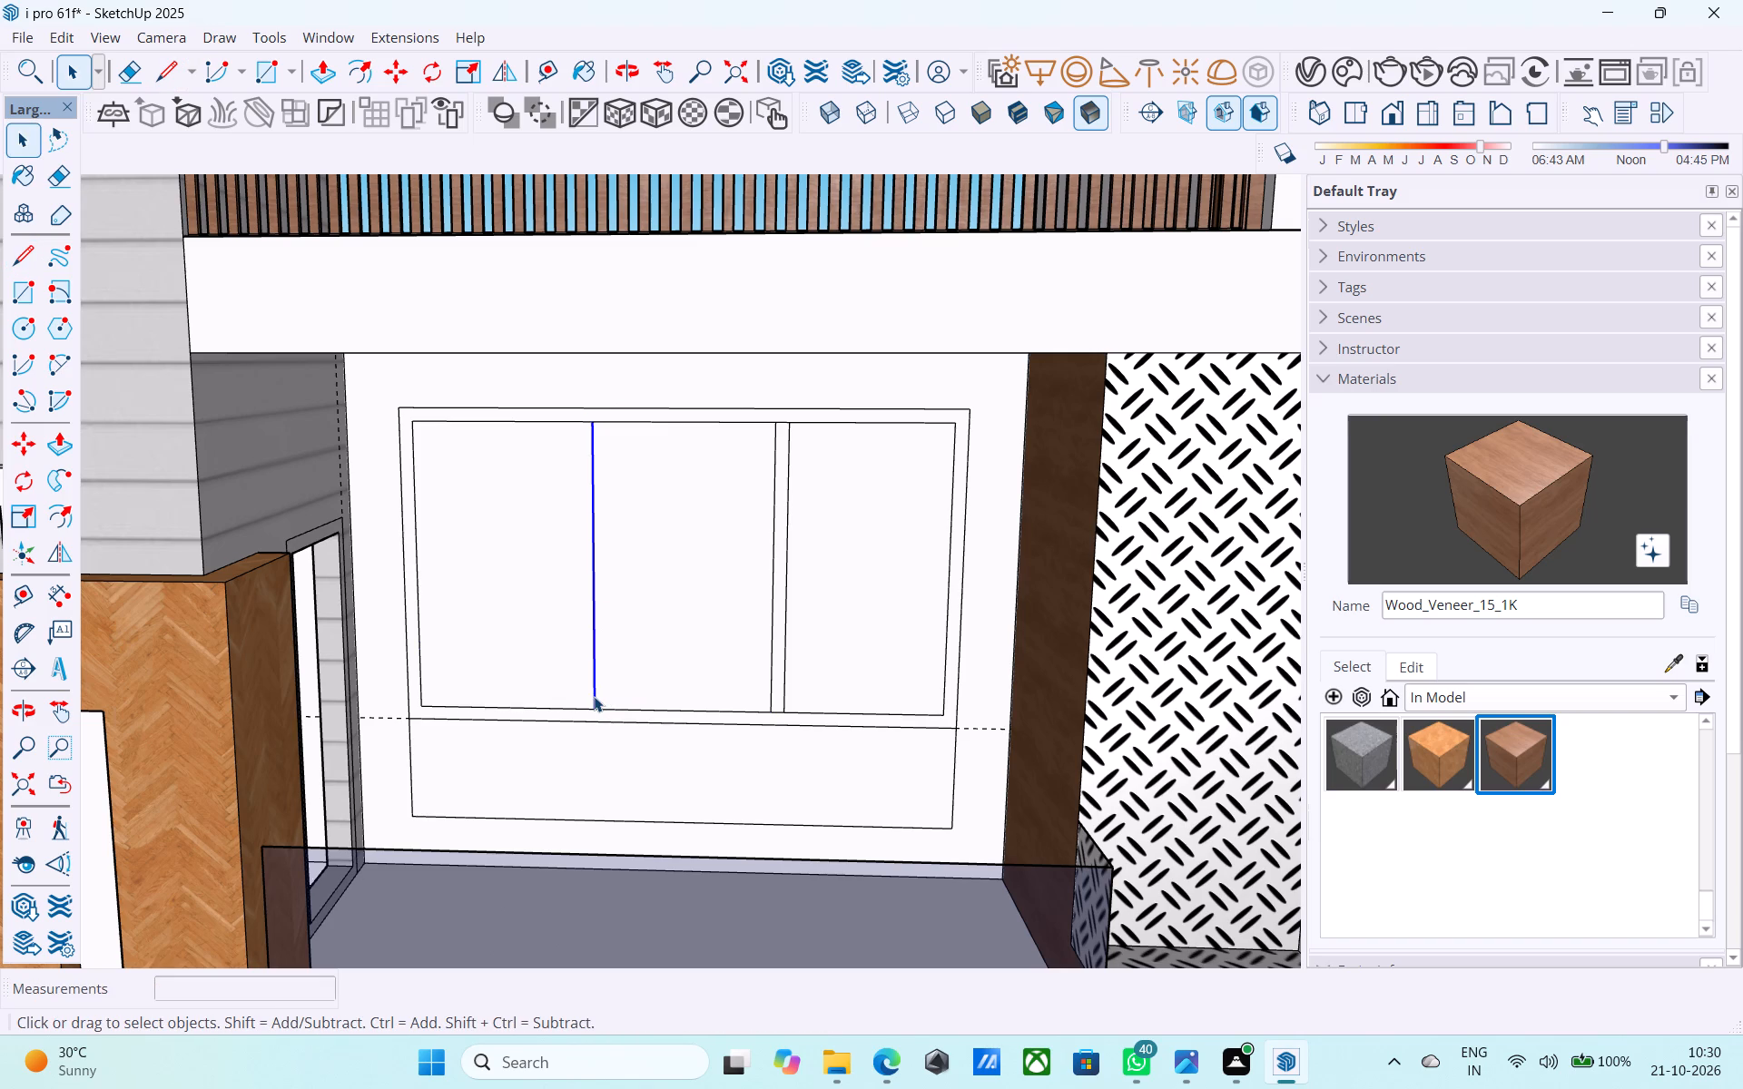
key("m")
left_click(597, 701)
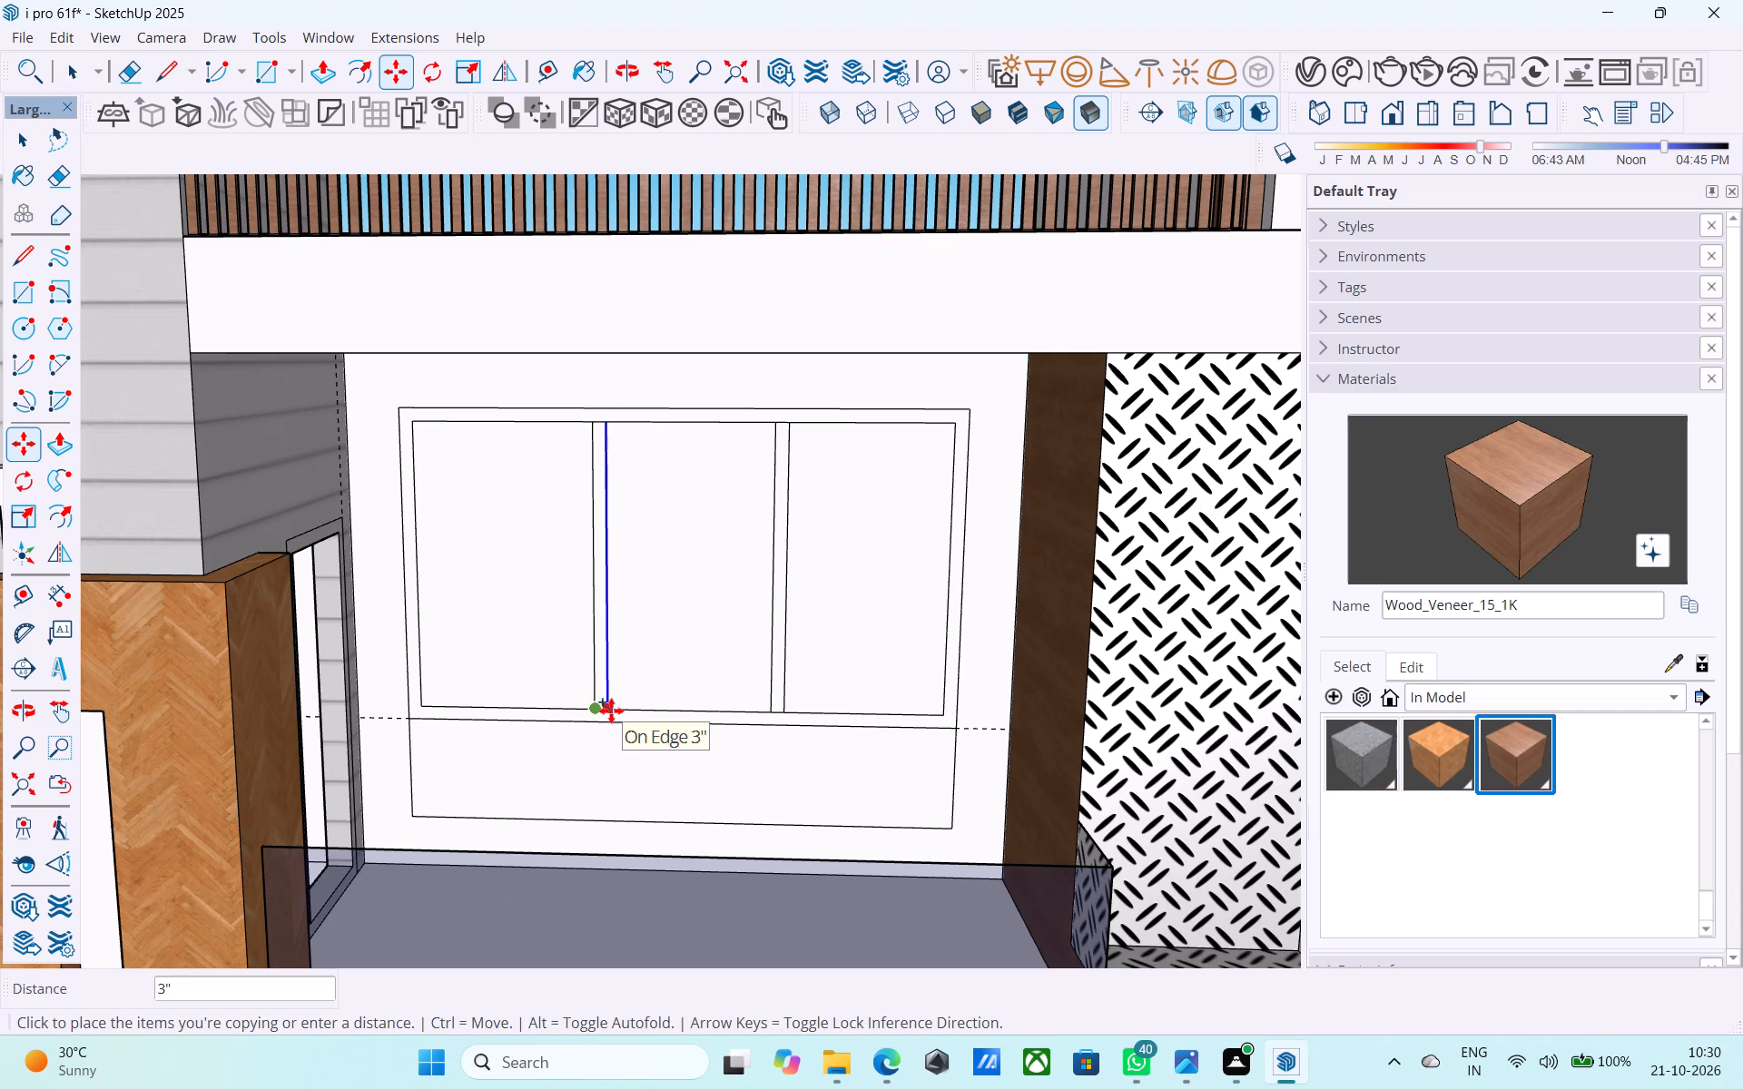
type("1.5")
key("shift+quotedbl")
key("Return")
scroll(600, 701, "up", 4)
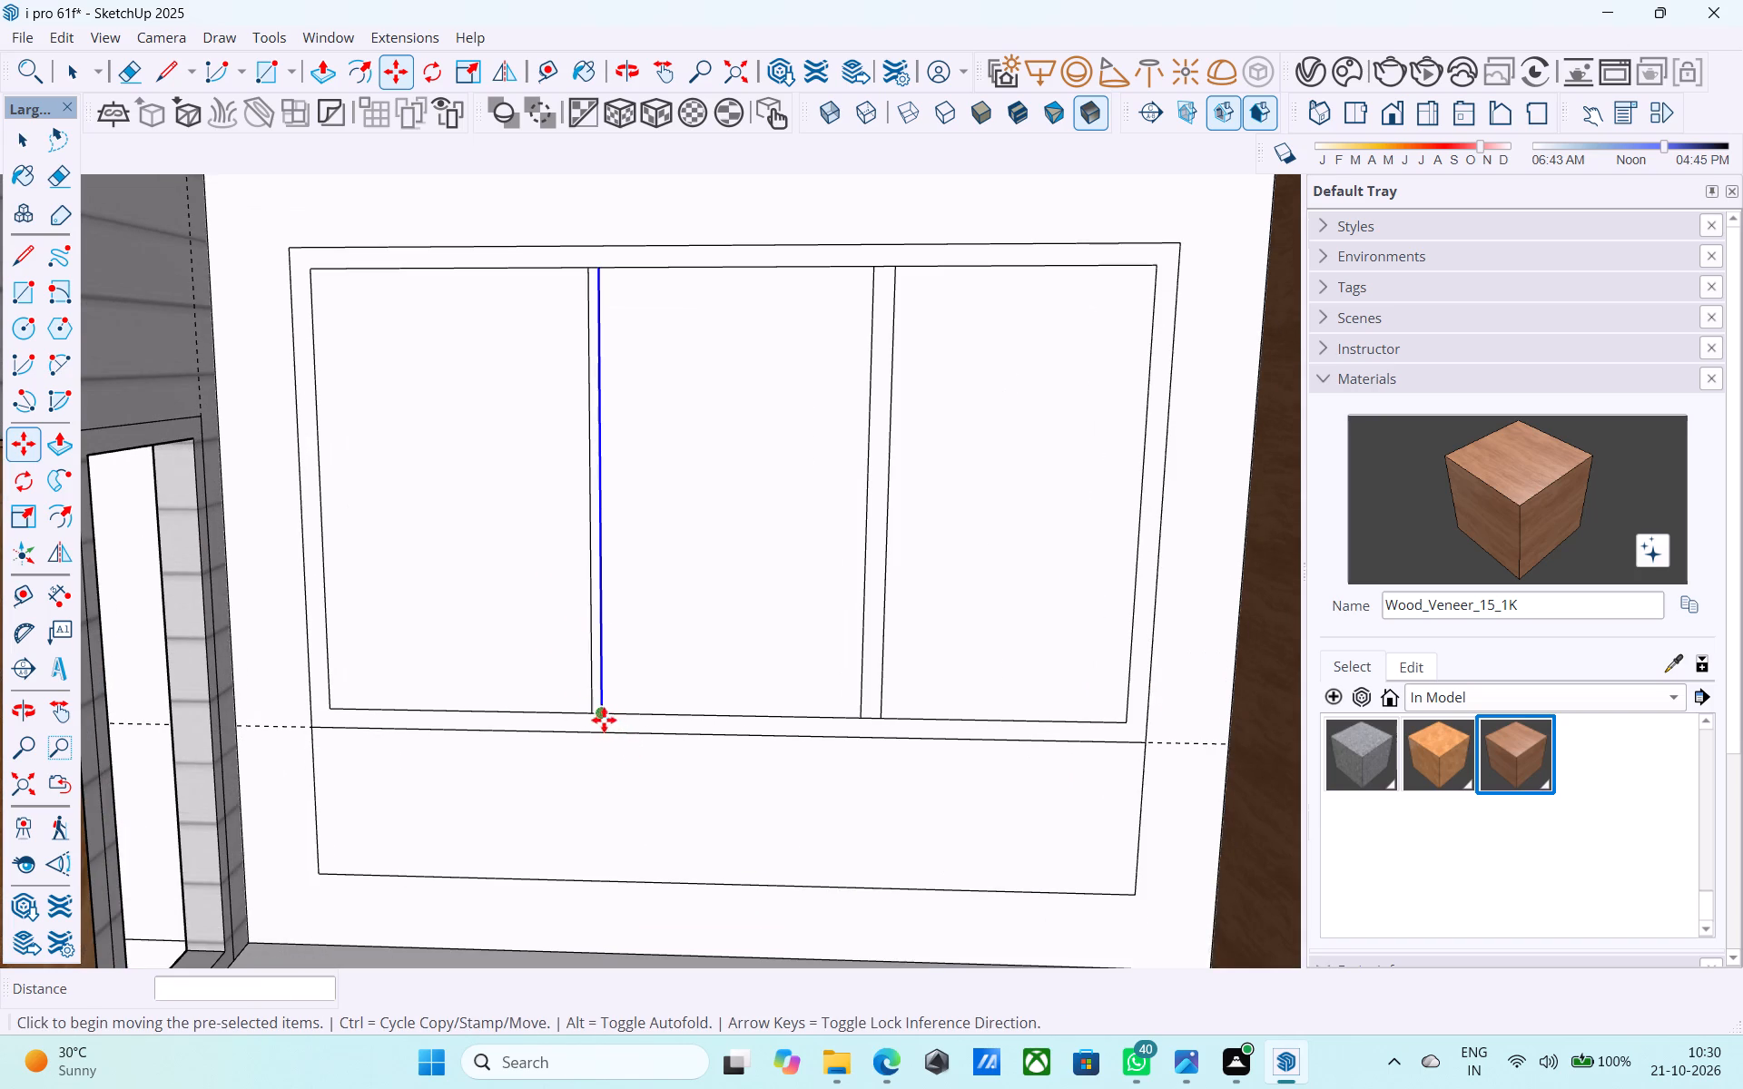
Copy the 1.5" offset line 3" to the left to complete the second mullion's outline.
left_click(596, 711)
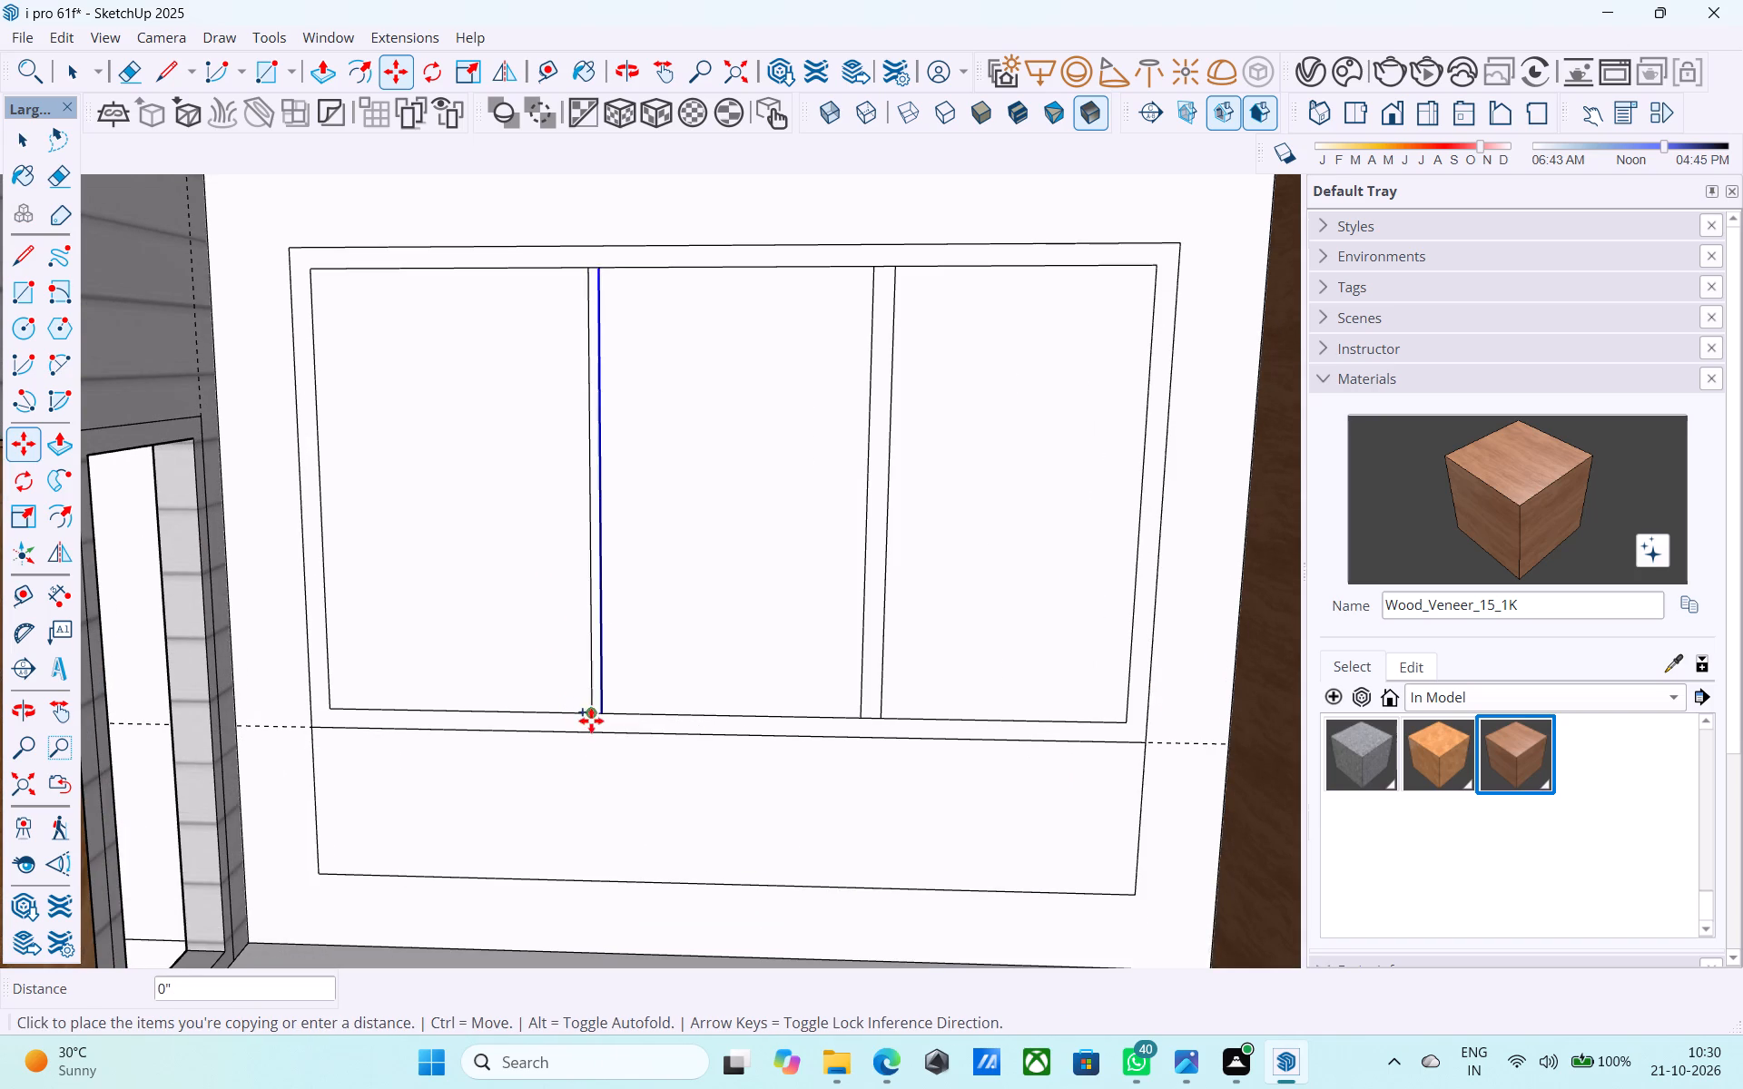
scroll(591, 721, "up", 4)
key("space")
key("m")
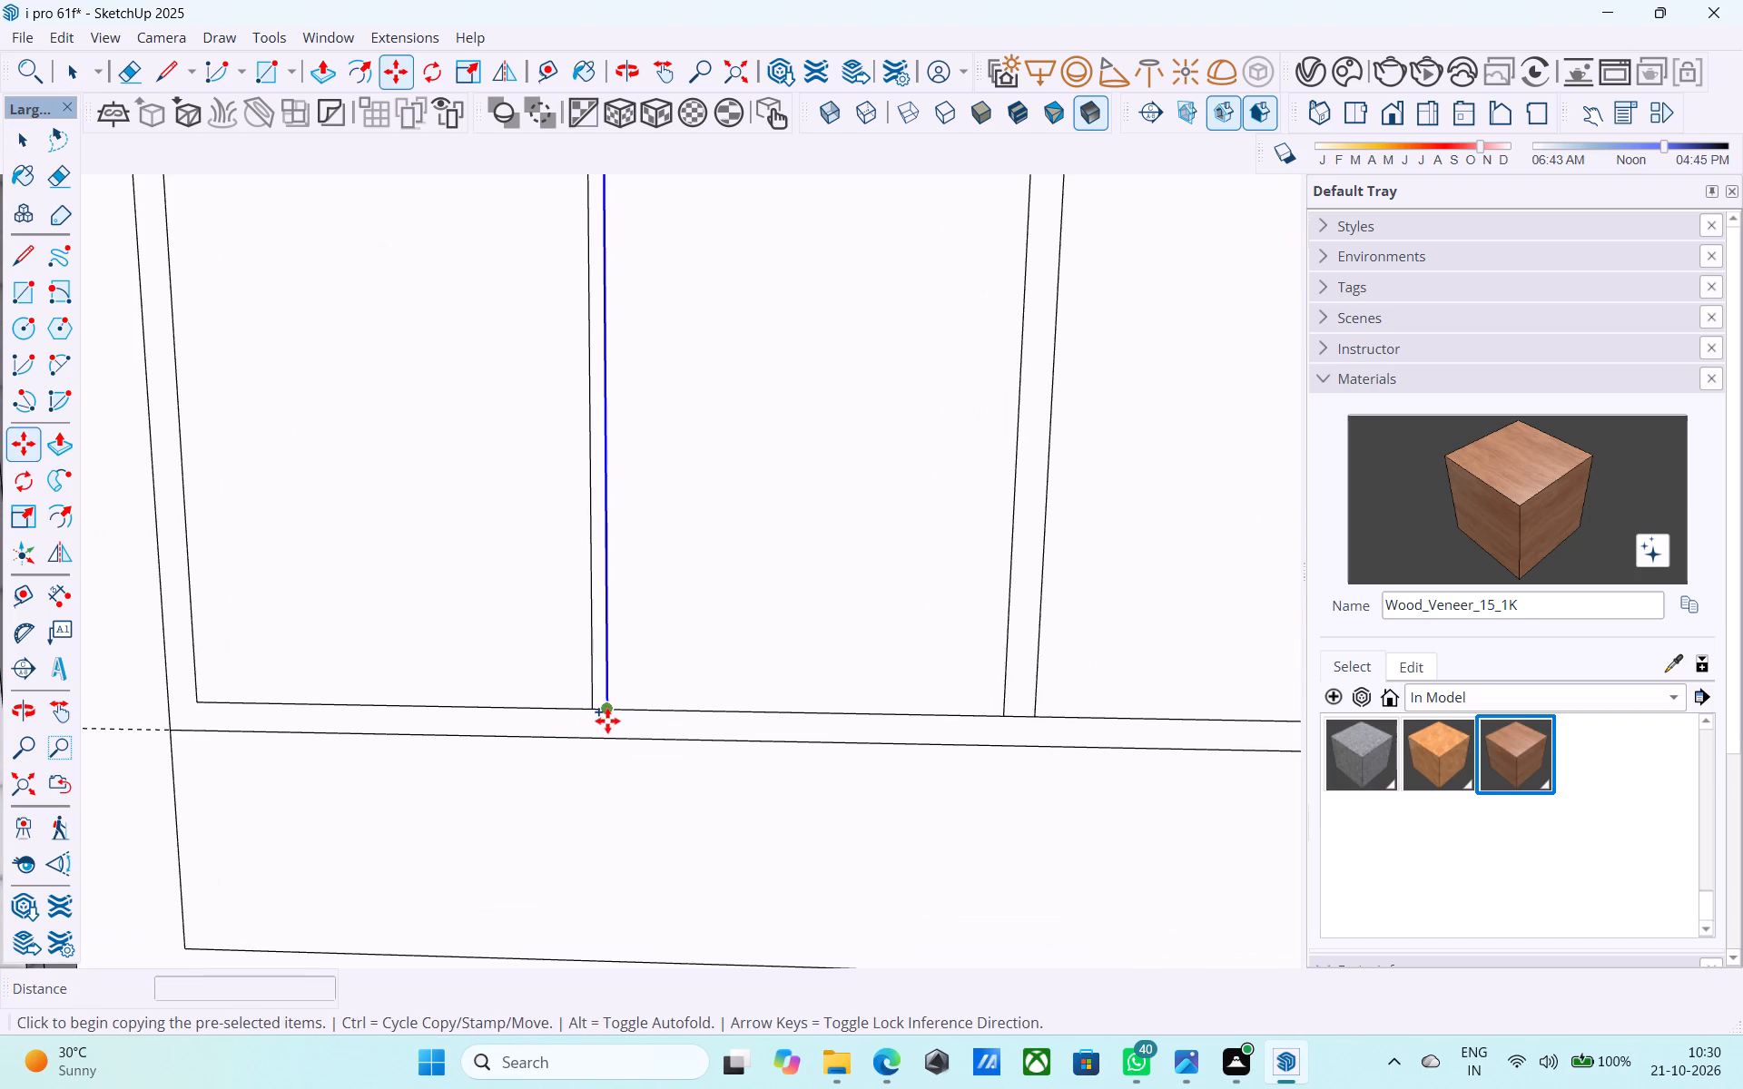
left_click(607, 720)
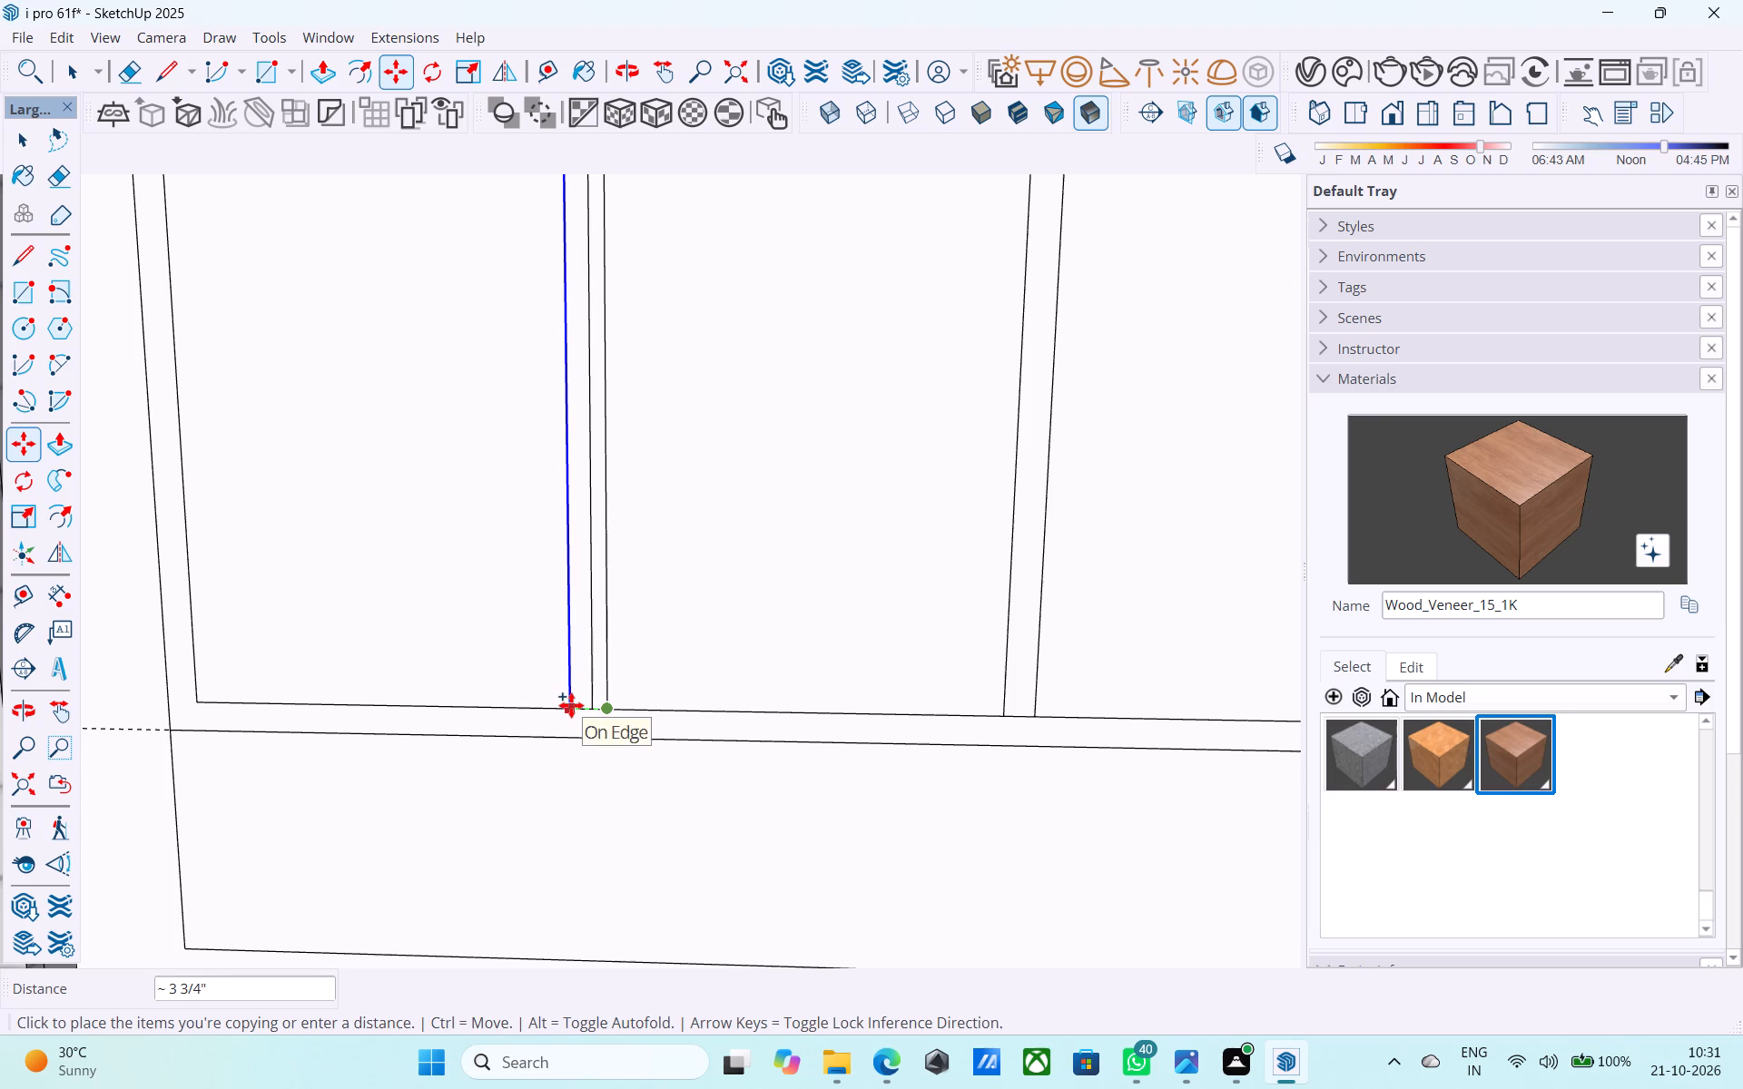
type("3\"")
key("Return")
Erase the original centre line inside the left mullion.
key("e")
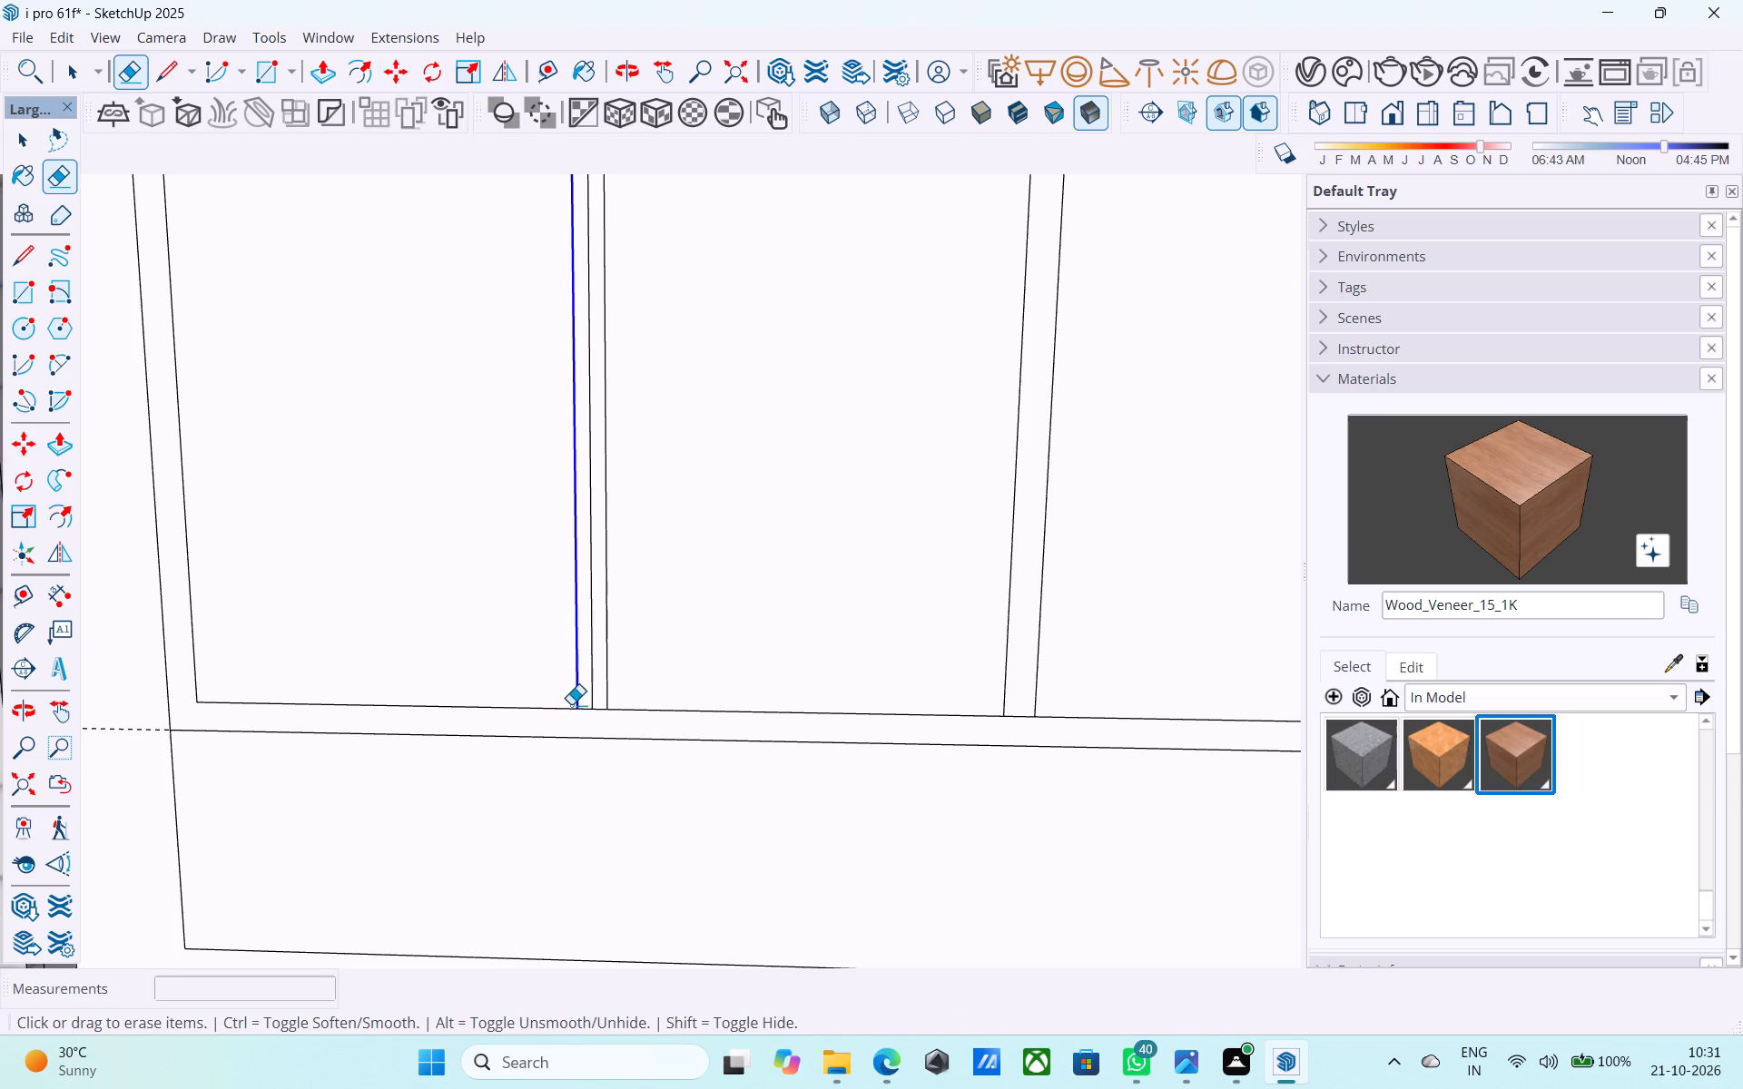
scroll(572, 704, "up", 4)
left_click(602, 684)
scroll(601, 711, "down", 11)
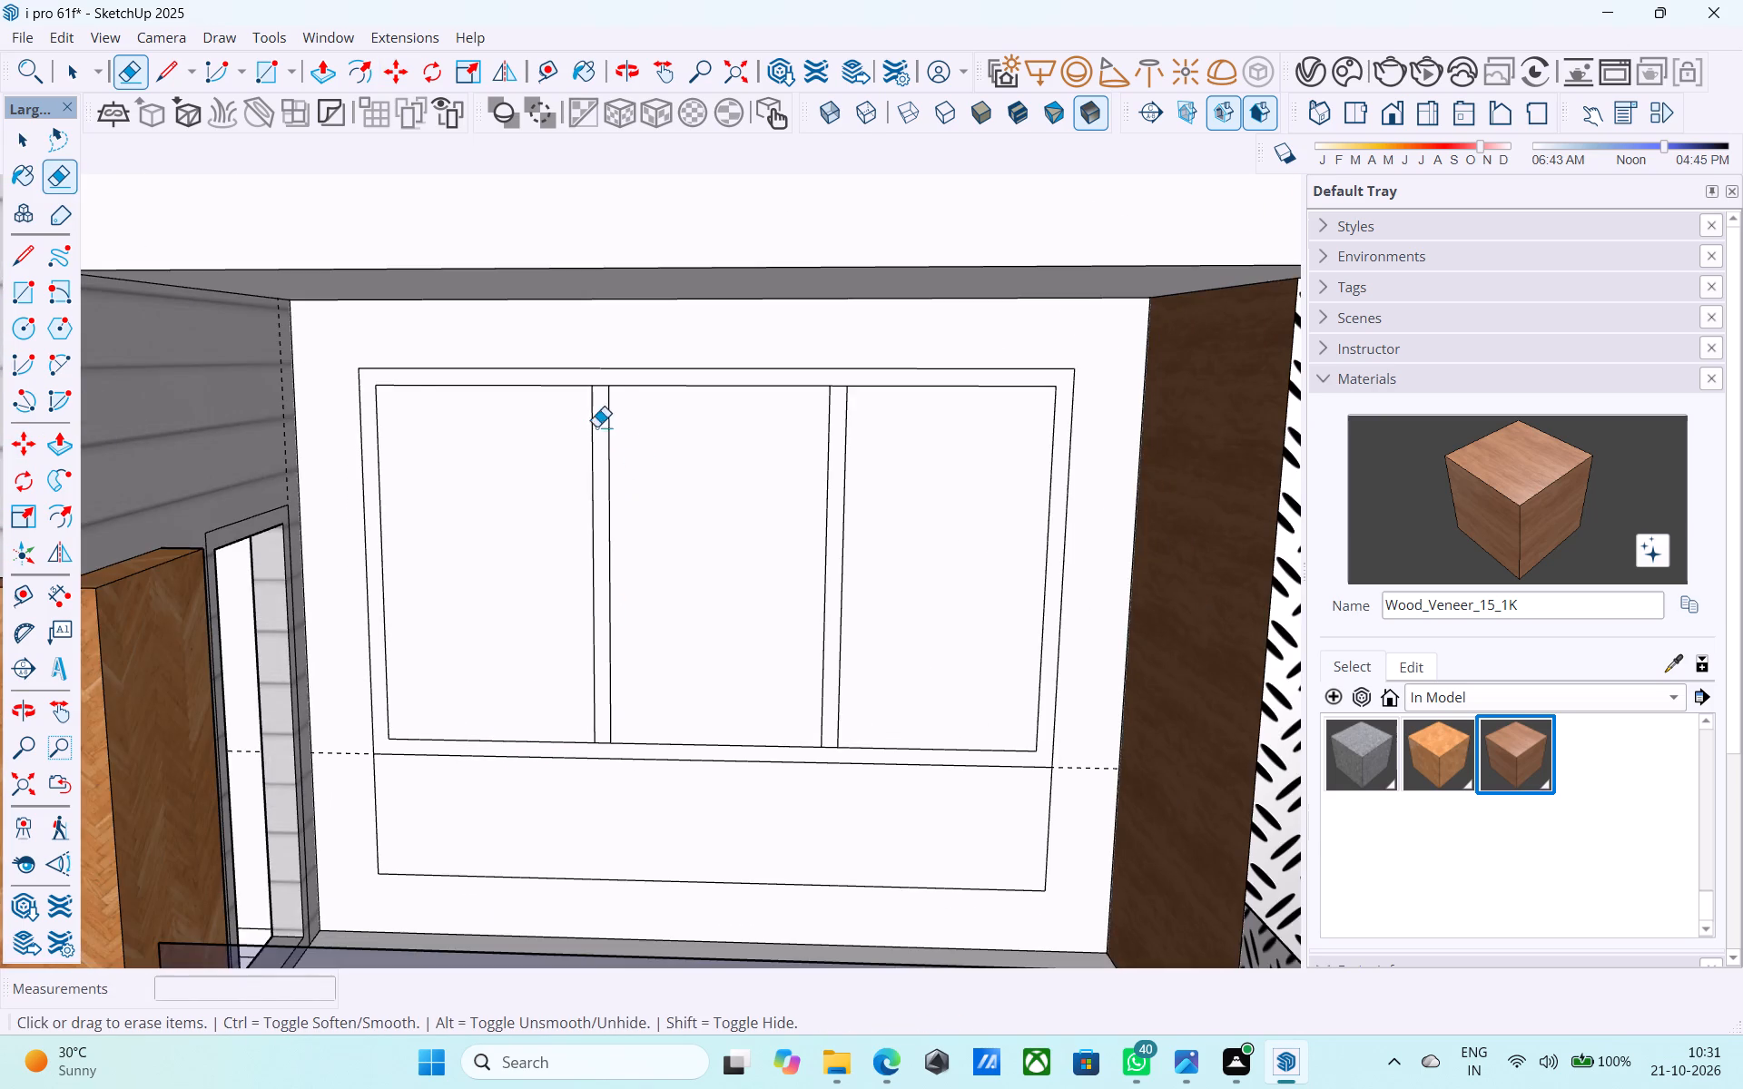
scroll(586, 423, "down", 5)
scroll(694, 417, "up", 4)
scroll(579, 387, "up", 10)
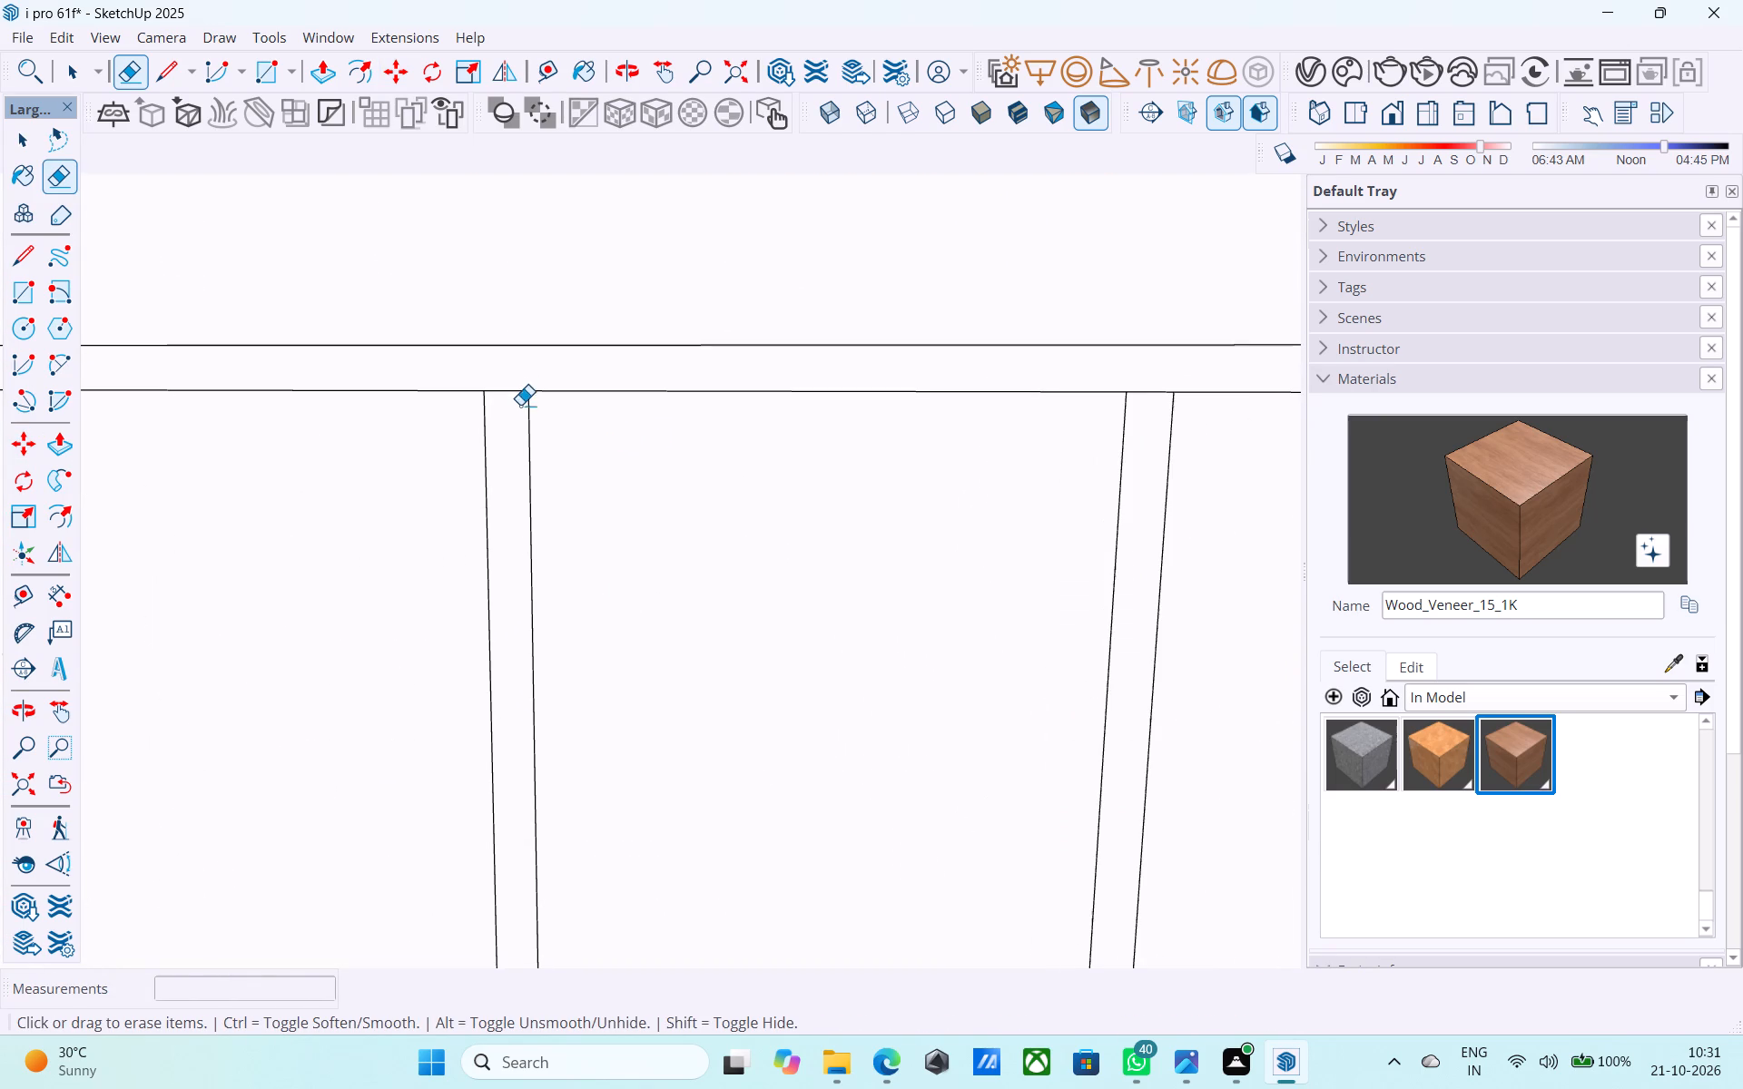
scroll(510, 397, "down", 11)
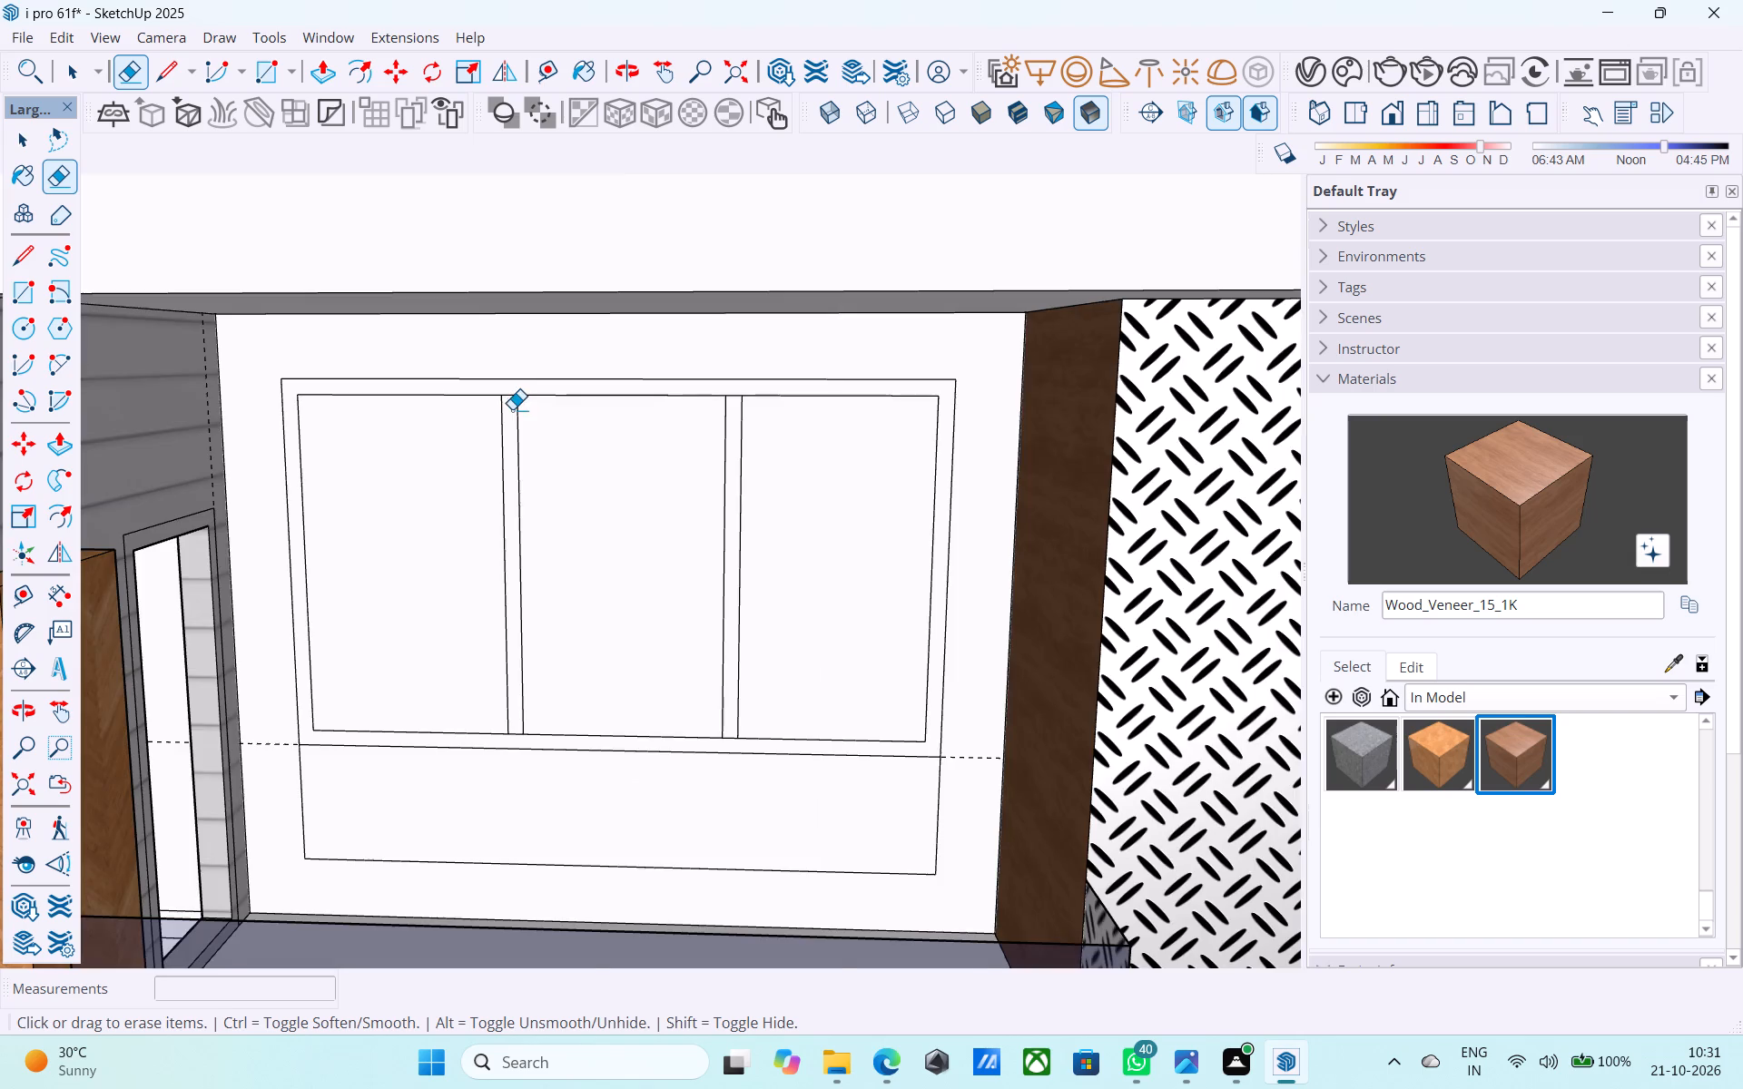
Push the three window panes on the upper balcony's back wall 6" into the wall.
scroll(512, 409, "down", 4)
scroll(500, 466, "up", 5)
key("space")
left_click(475, 504)
scroll(475, 503, "up", 2)
key("p")
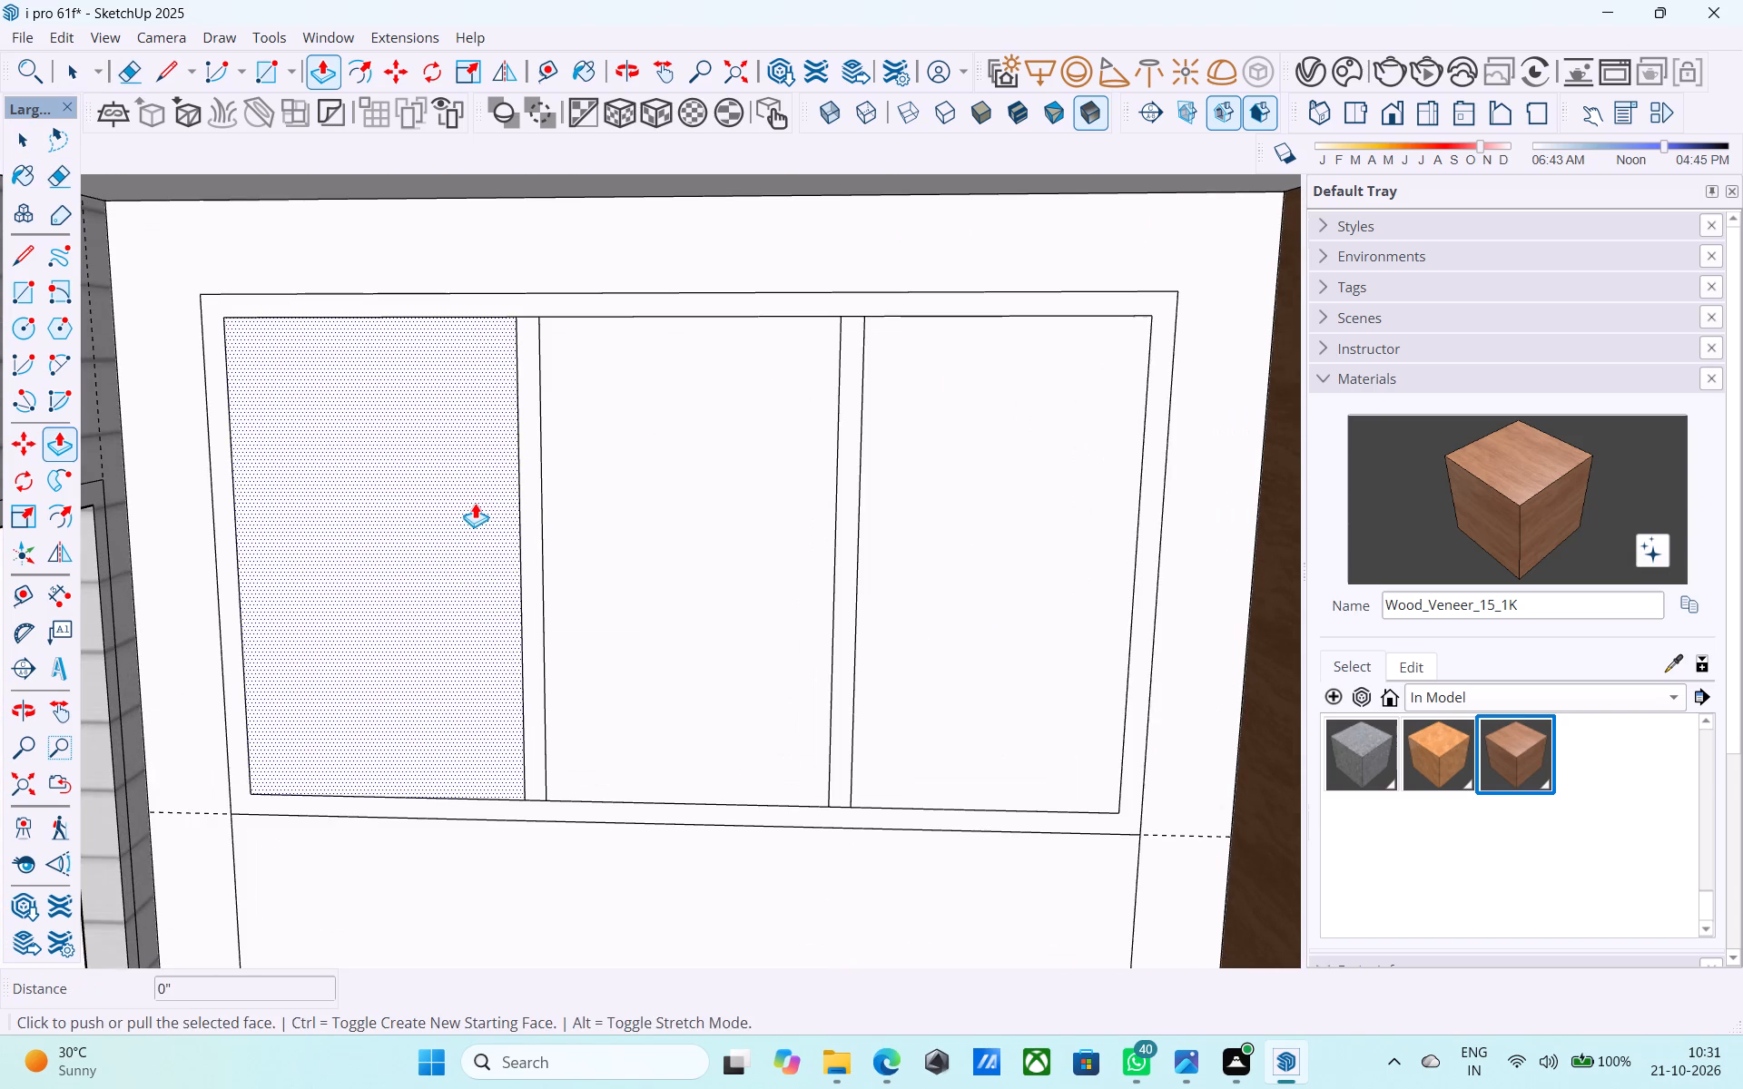
left_click(474, 503)
left_click(467, 457)
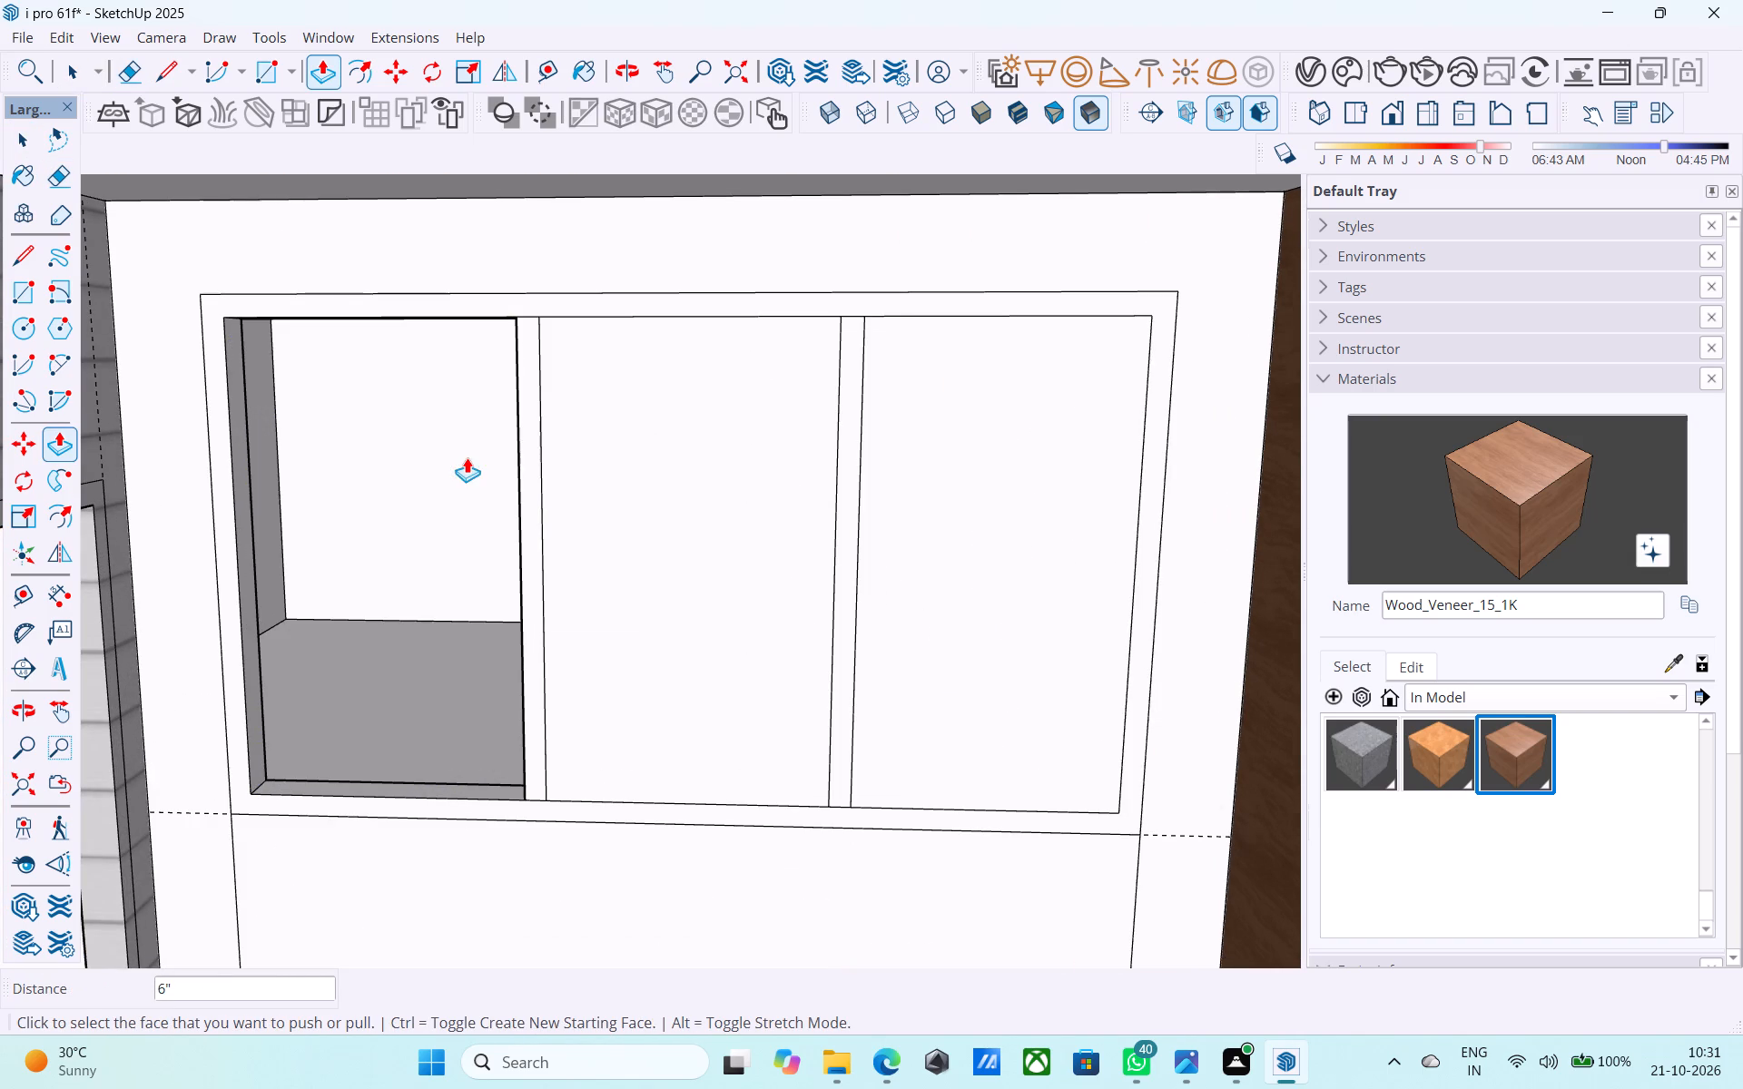
double_click(704, 566)
double_click(916, 551)
scroll(916, 551, "down", 5)
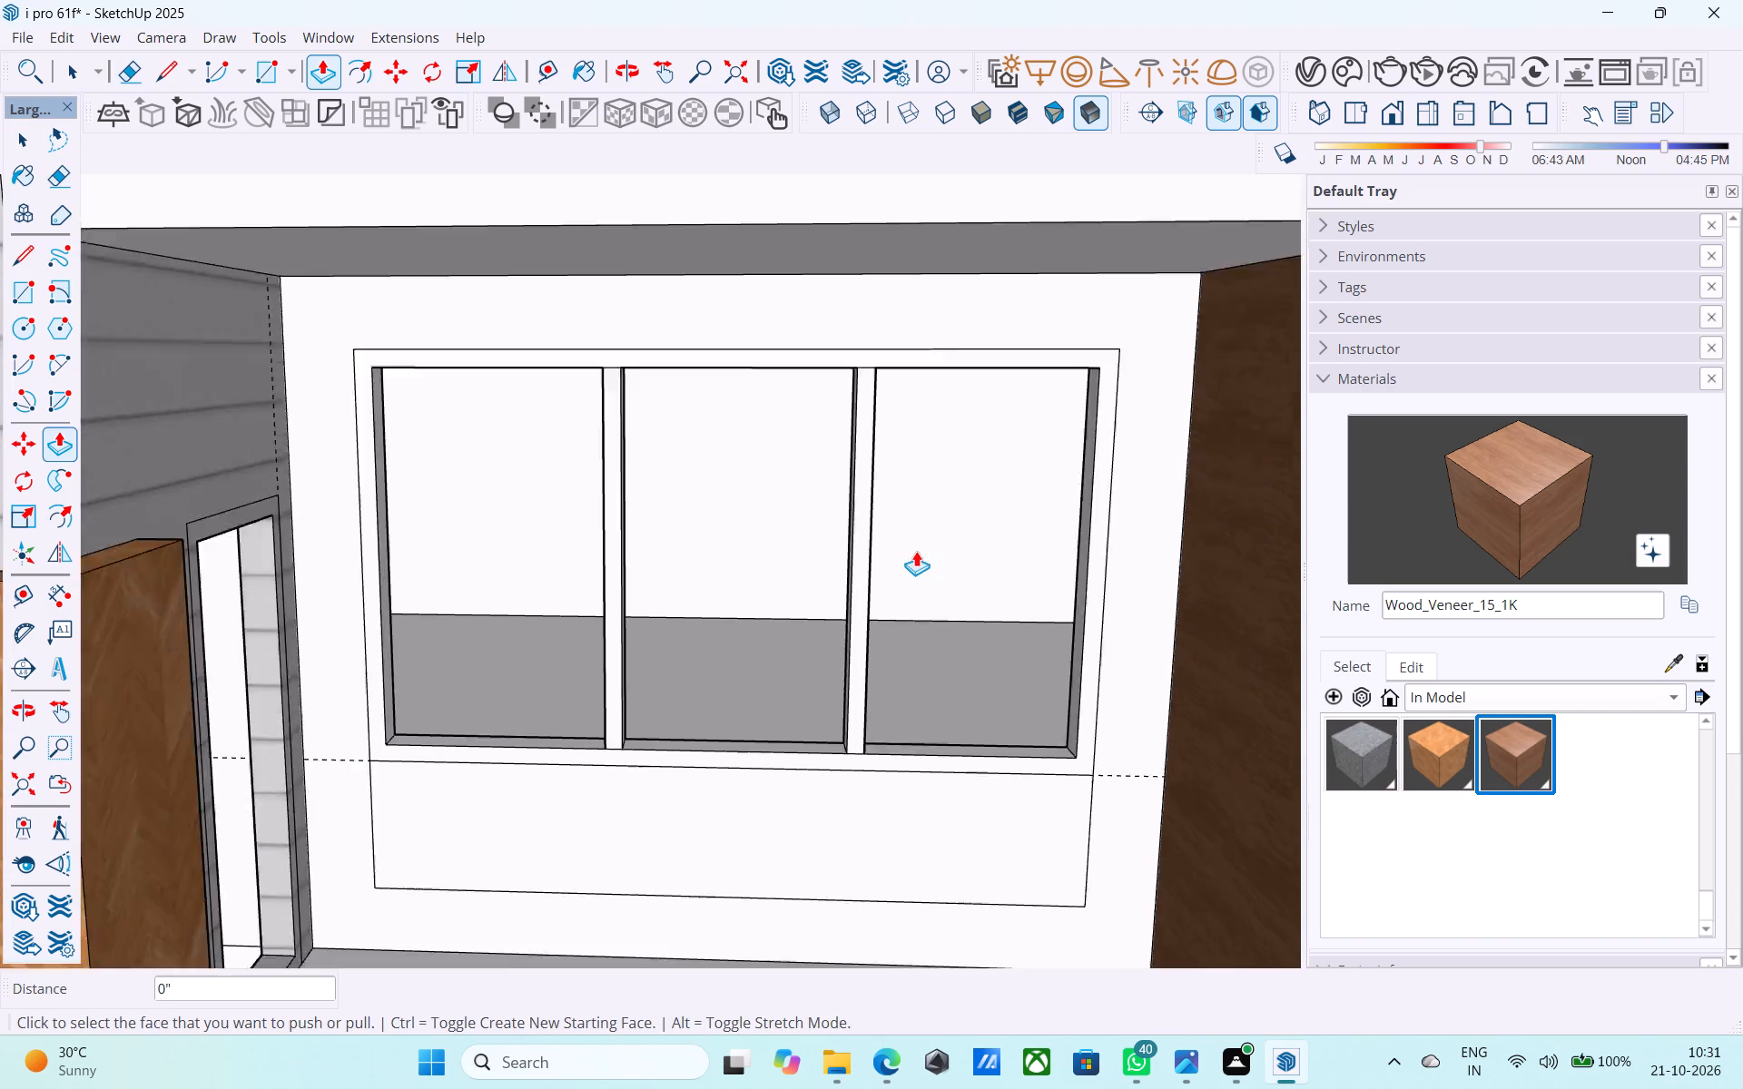
Erase the left vertical edge of the leftover outline below the window.
middle_click_drag(911, 562, 818, 555)
scroll(558, 705, "up", 1)
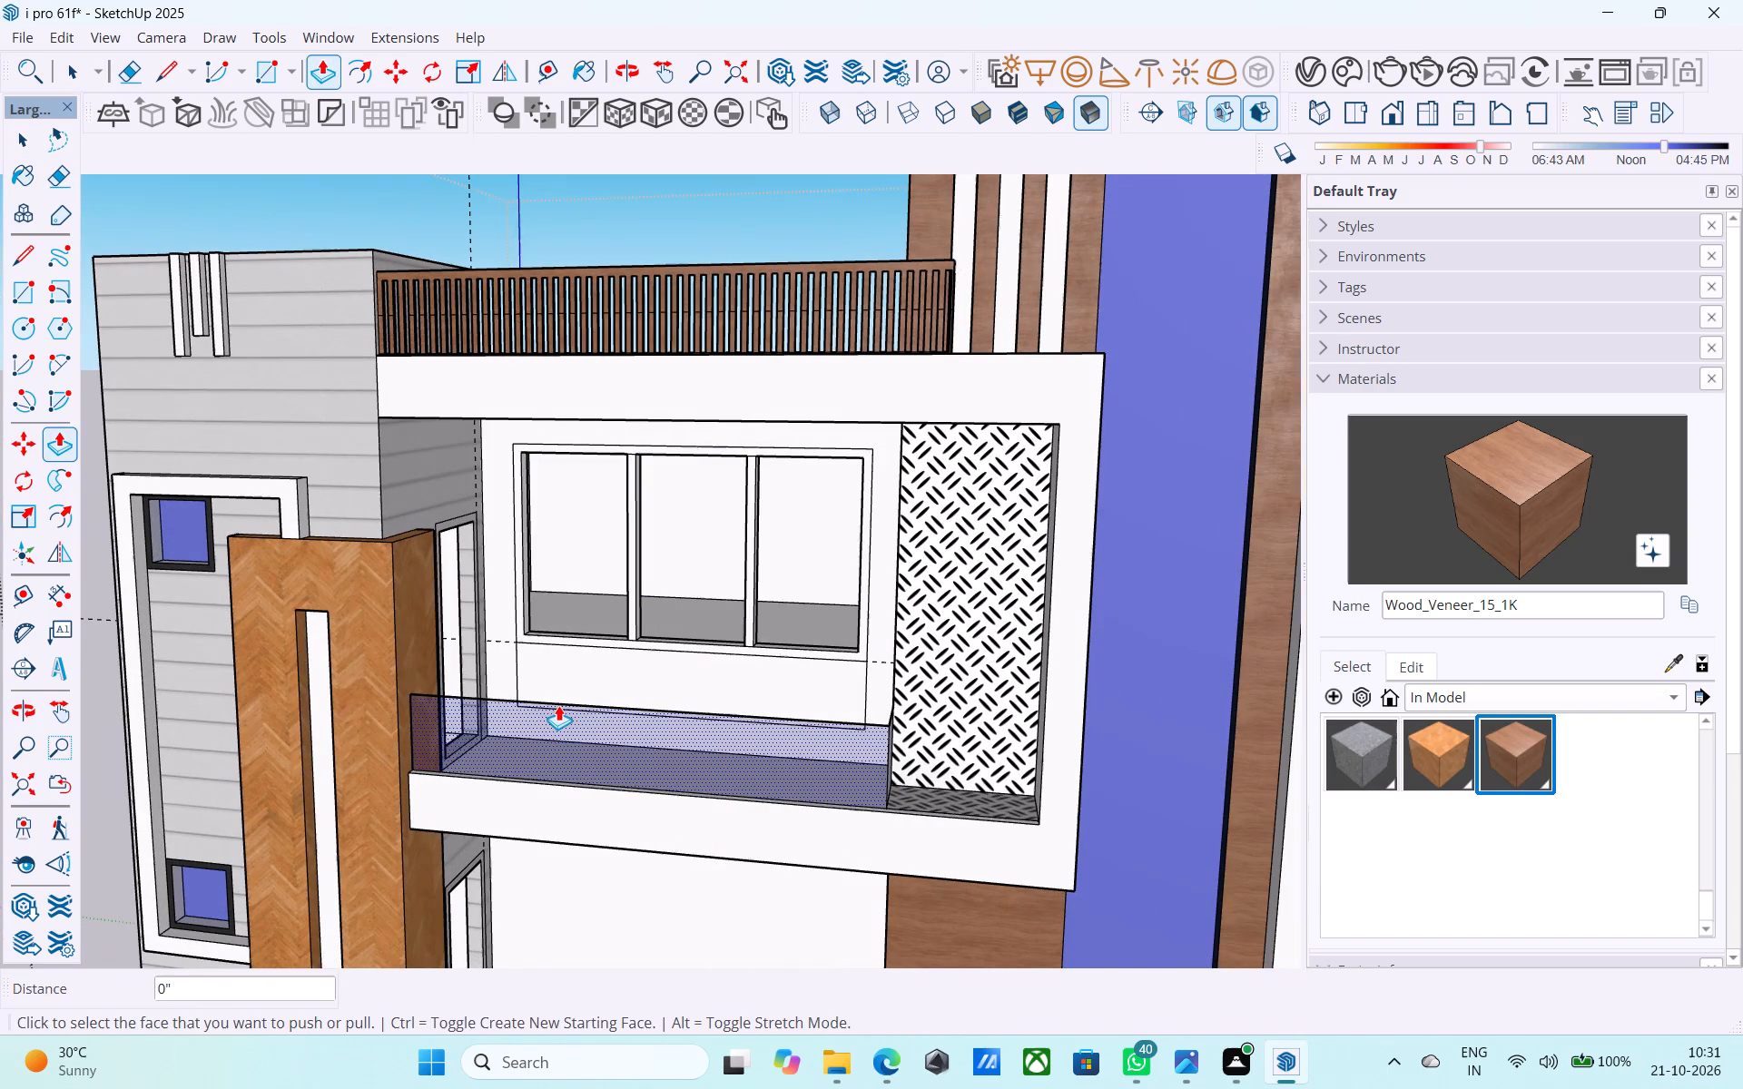
scroll(558, 705, "up", 2)
key("e")
left_click_drag(525, 674, 496, 655)
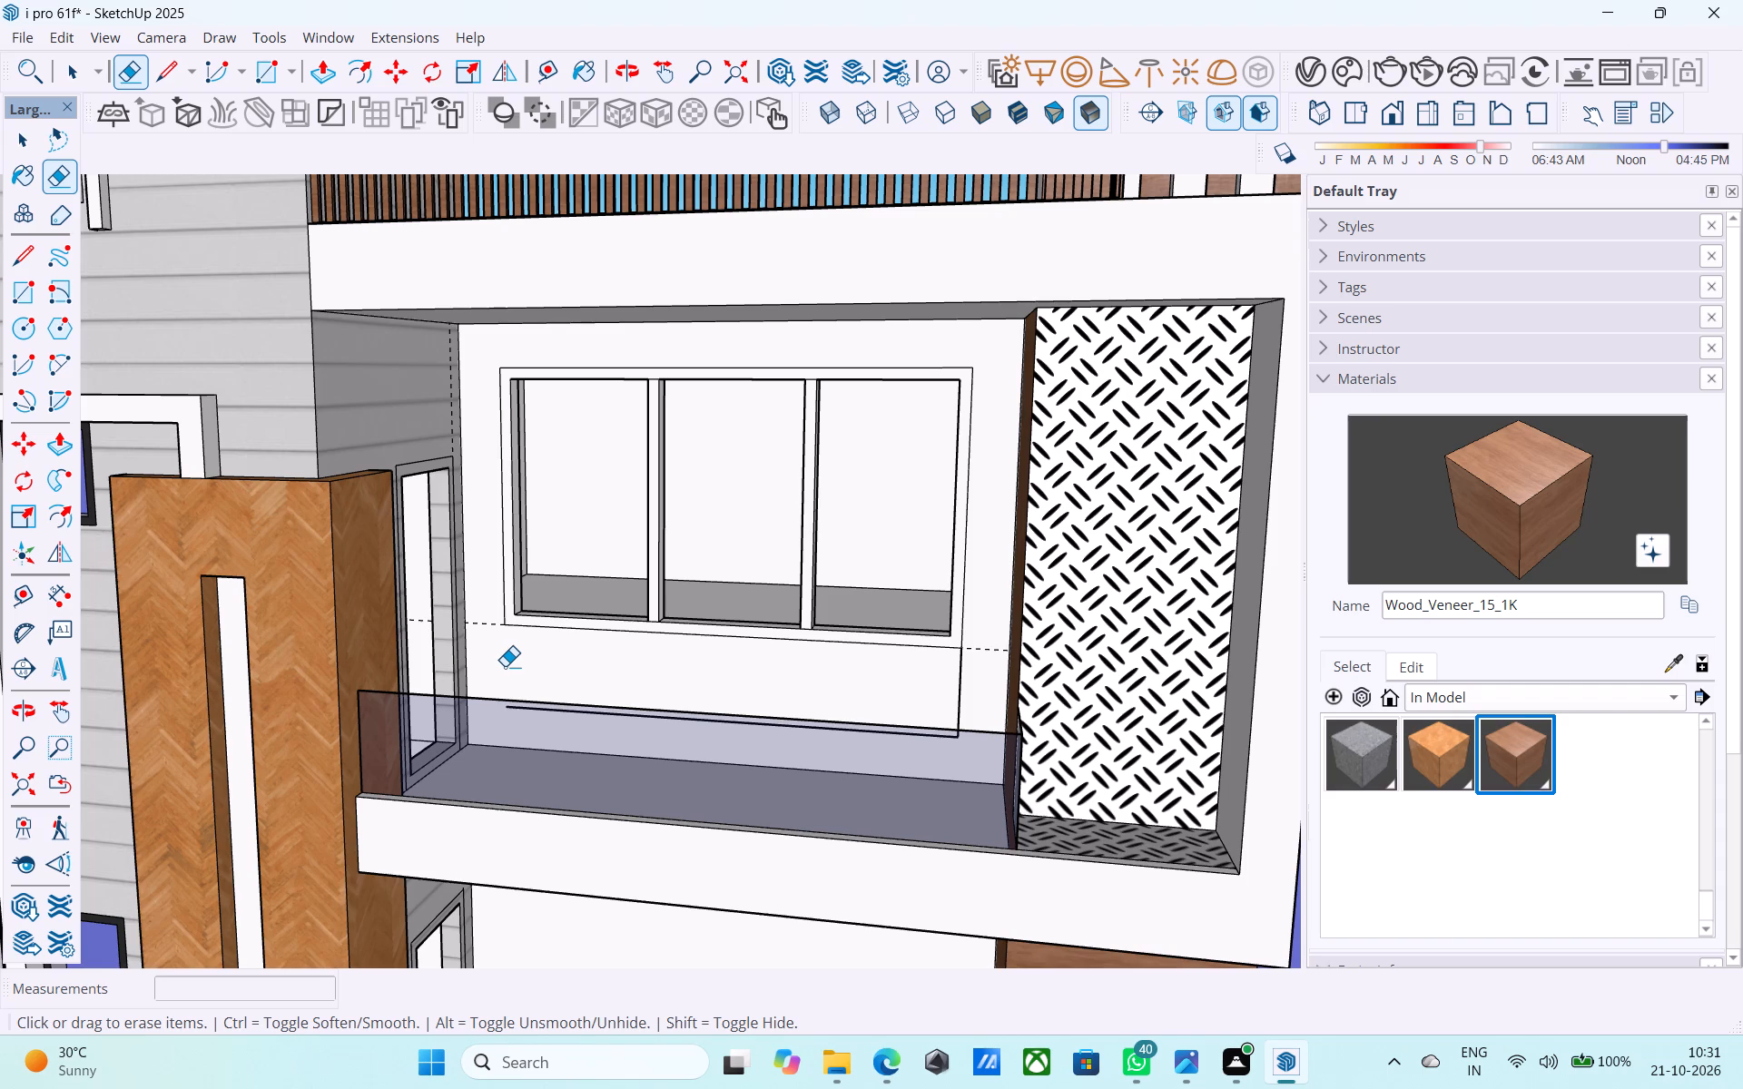
Examine the upper balcony's three-pane window and the surrounding facade from several angles.
scroll(507, 666, "down", 5)
middle_click_drag(532, 666, 594, 605)
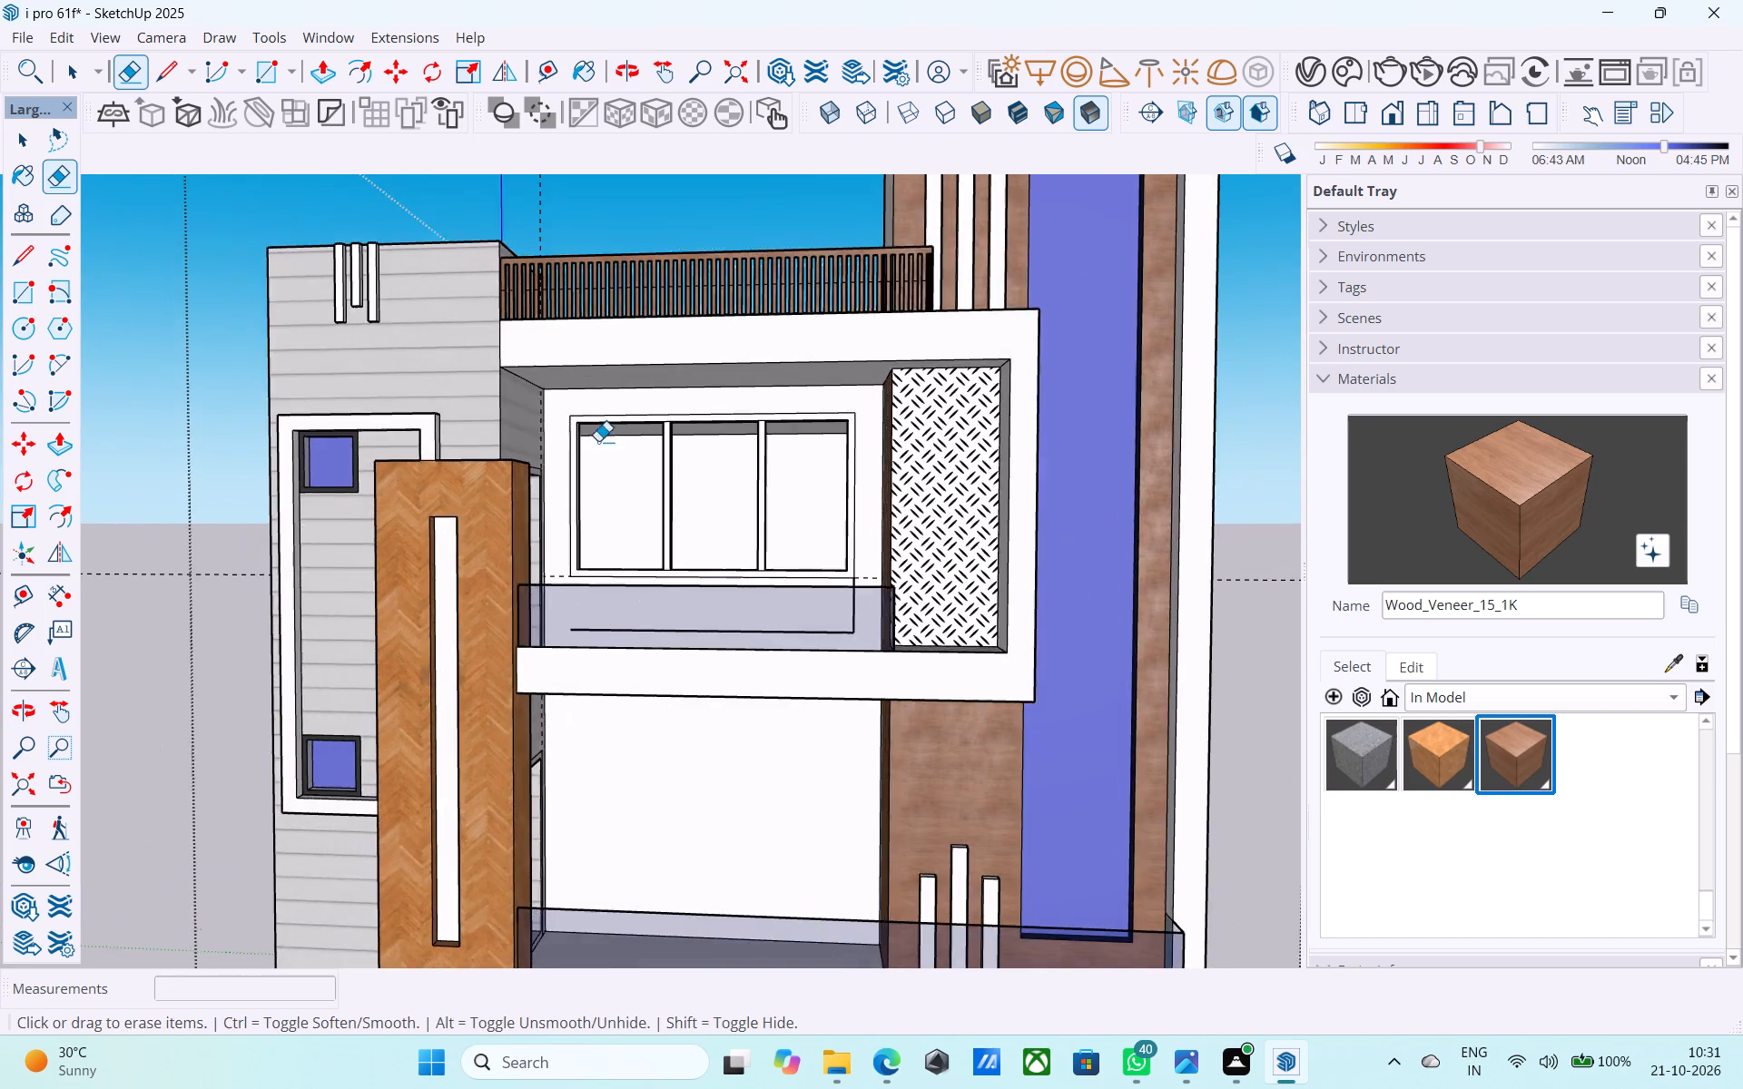
scroll(598, 441, "down", 4)
middle_click_drag(599, 453, 651, 577)
middle_click_drag(767, 532, 673, 479)
scroll(519, 467, "up", 5)
middle_click_drag(646, 521, 547, 510)
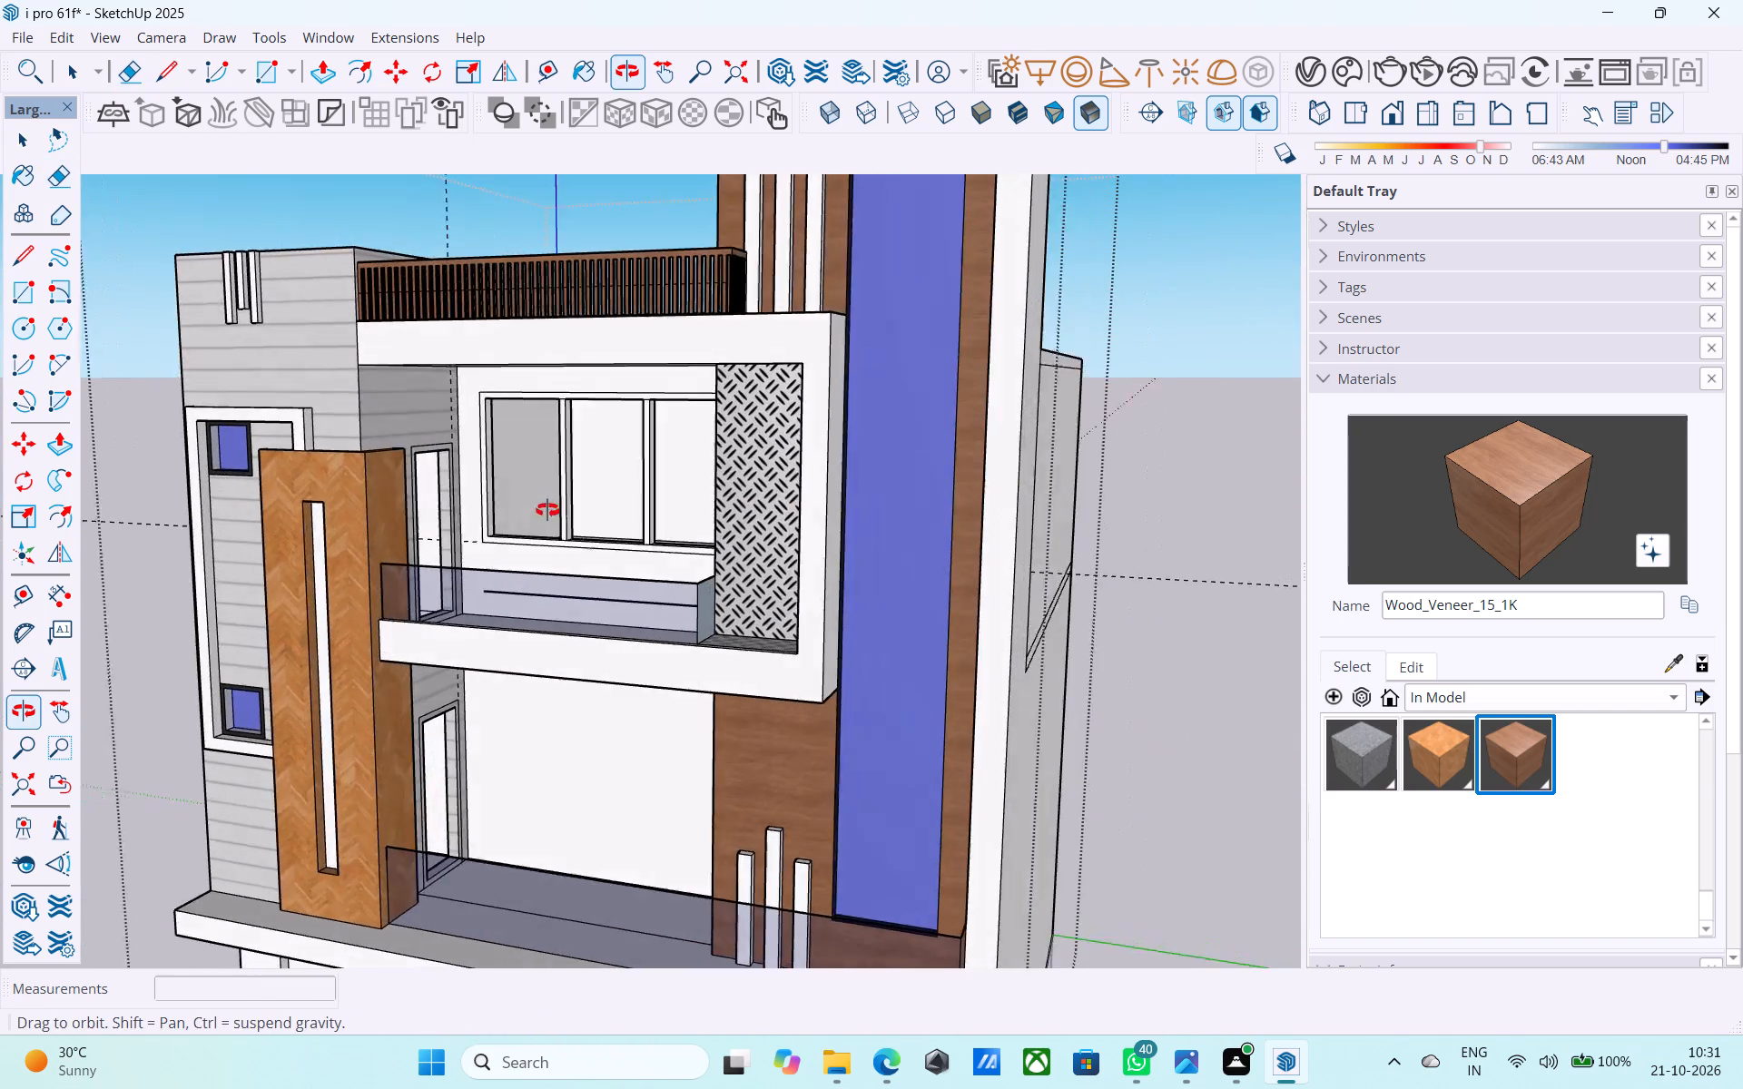
middle_click_drag(547, 510, 547, 510)
scroll(527, 497, "up", 3)
middle_click_drag(428, 543, 529, 596)
middle_click_drag(615, 574, 731, 541)
scroll(426, 506, "down", 5)
middle_click_drag(778, 530, 680, 649)
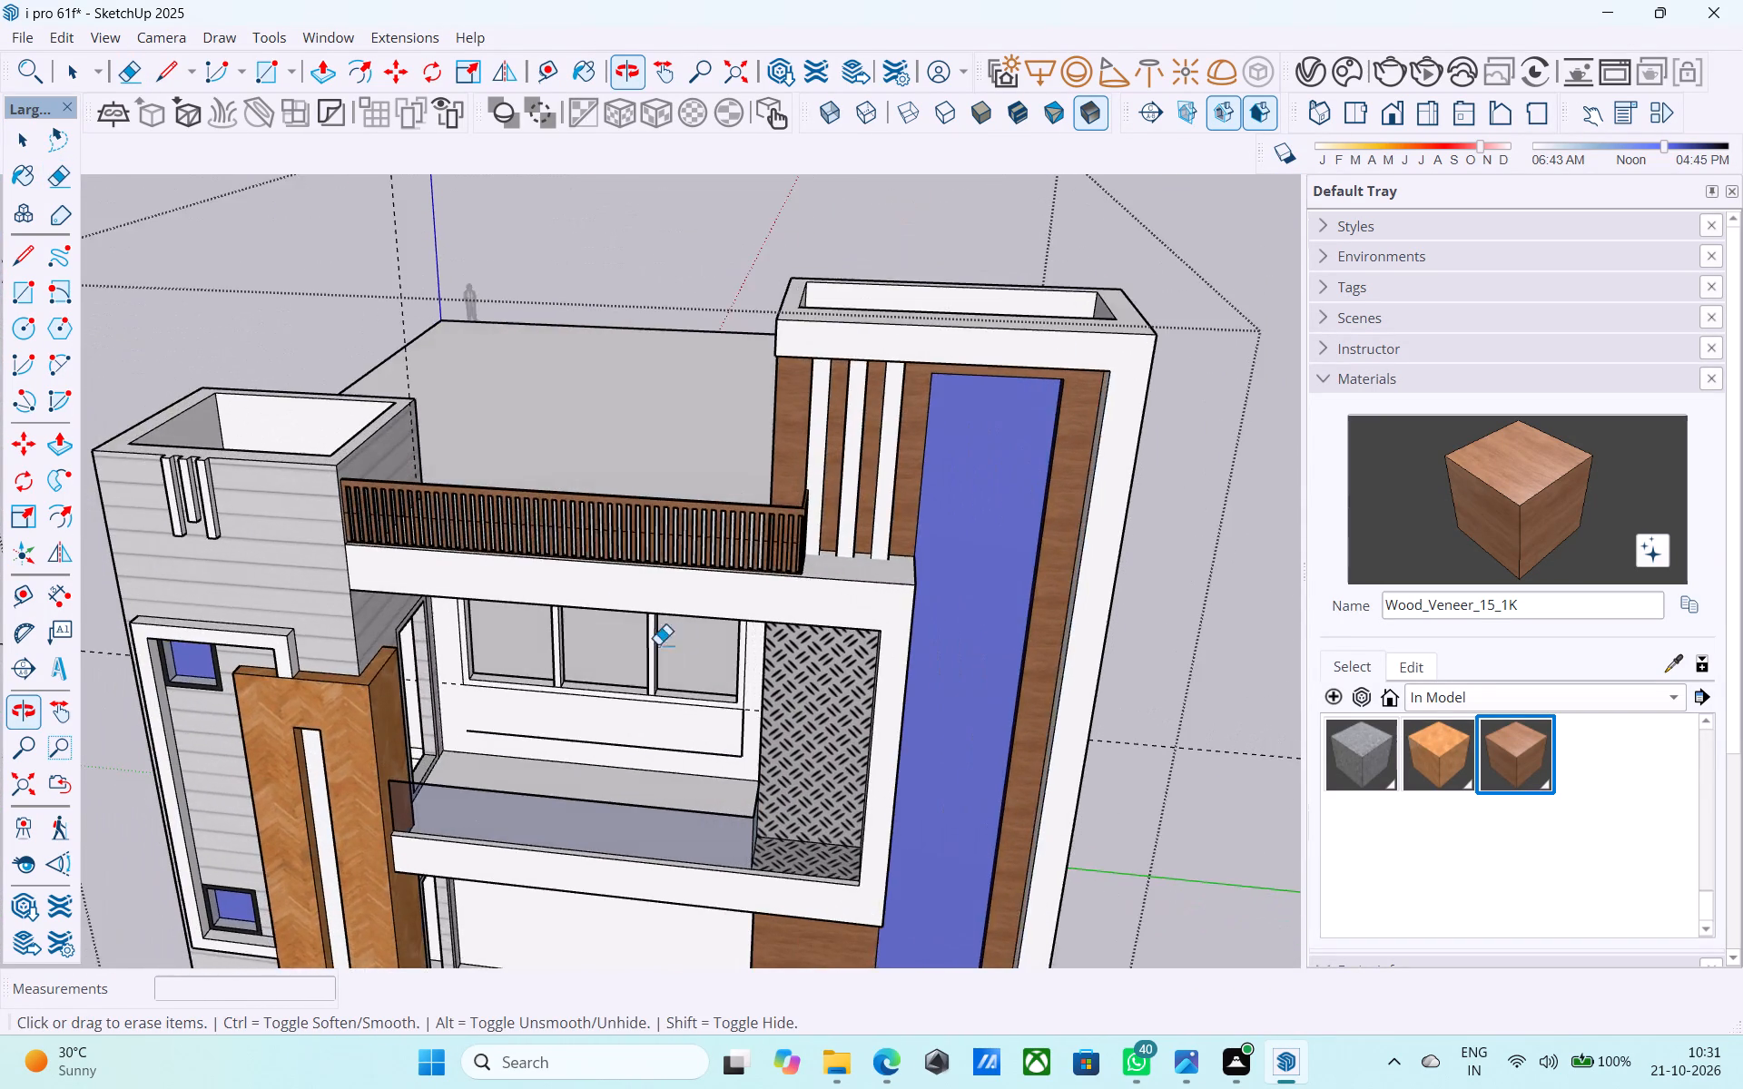
Erase the remaining right and bottom edges of the leftover outline below the upper balcony's three-pane window.
scroll(586, 601, "down", 2)
scroll(714, 737, "up", 12)
left_click_drag(732, 688, 721, 688)
left_click(718, 699)
Examine the upper balcony's recessed window, side door and surrounding facade from above, below and close up.
scroll(718, 700, "down", 5)
middle_click_drag(718, 701, 742, 670)
scroll(739, 676, "down", 3)
middle_click_drag(726, 700, 725, 674)
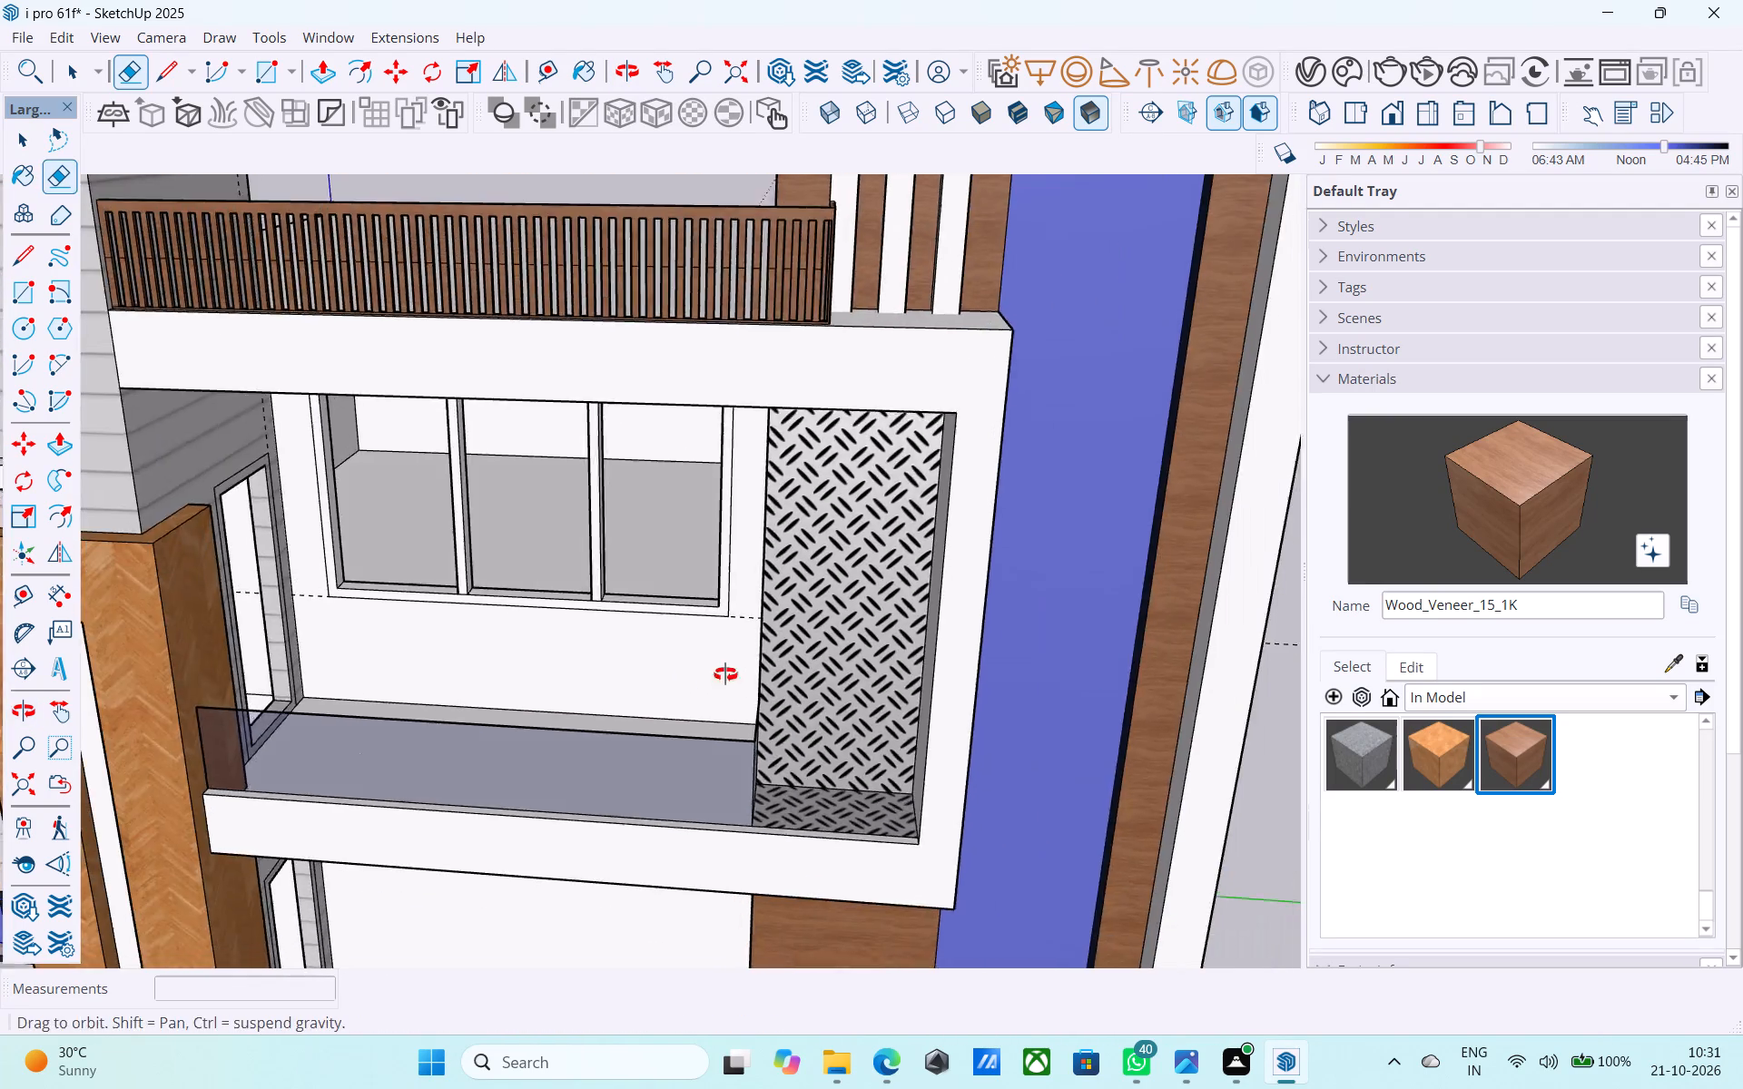
middle_click_drag(725, 674, 743, 629)
scroll(720, 678, "down", 6)
scroll(676, 371, "up", 5)
middle_click_drag(667, 411, 634, 297)
middle_click_drag(805, 552, 792, 559)
scroll(785, 568, "up", 2)
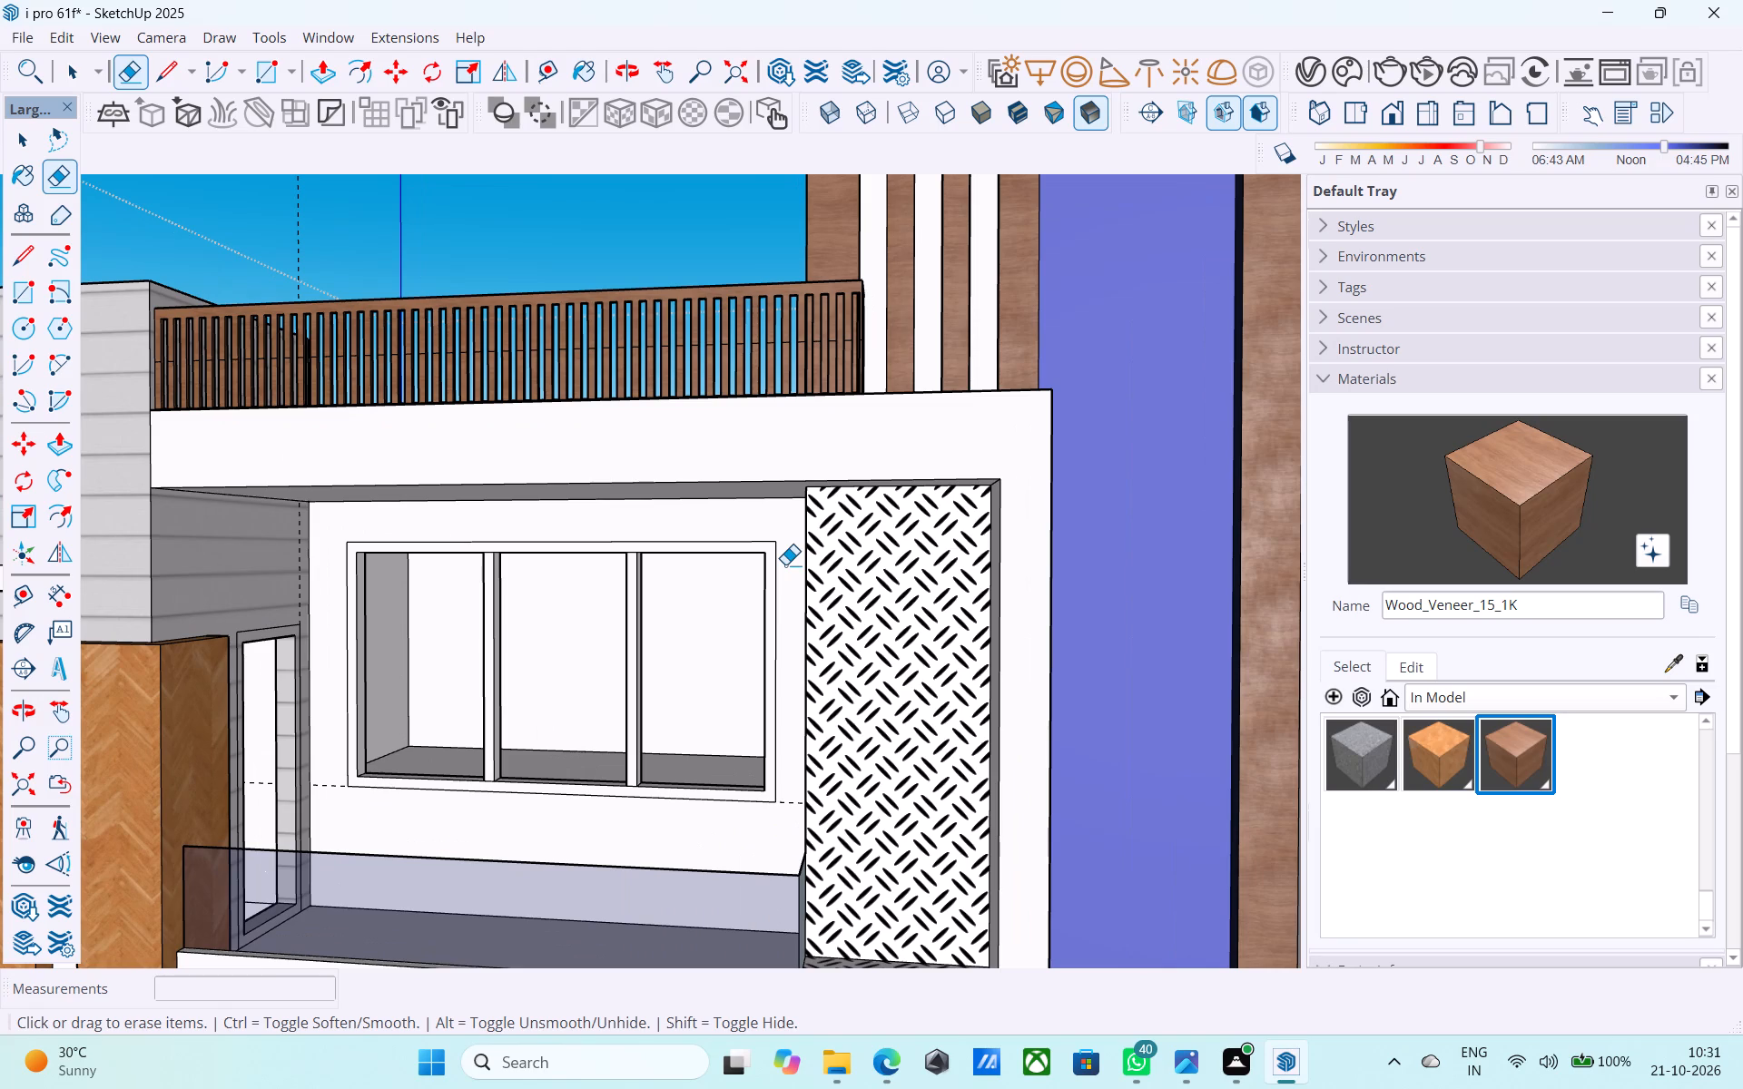
key("space")
scroll(785, 564, "down", 4)
middle_click_drag(748, 751, 763, 704)
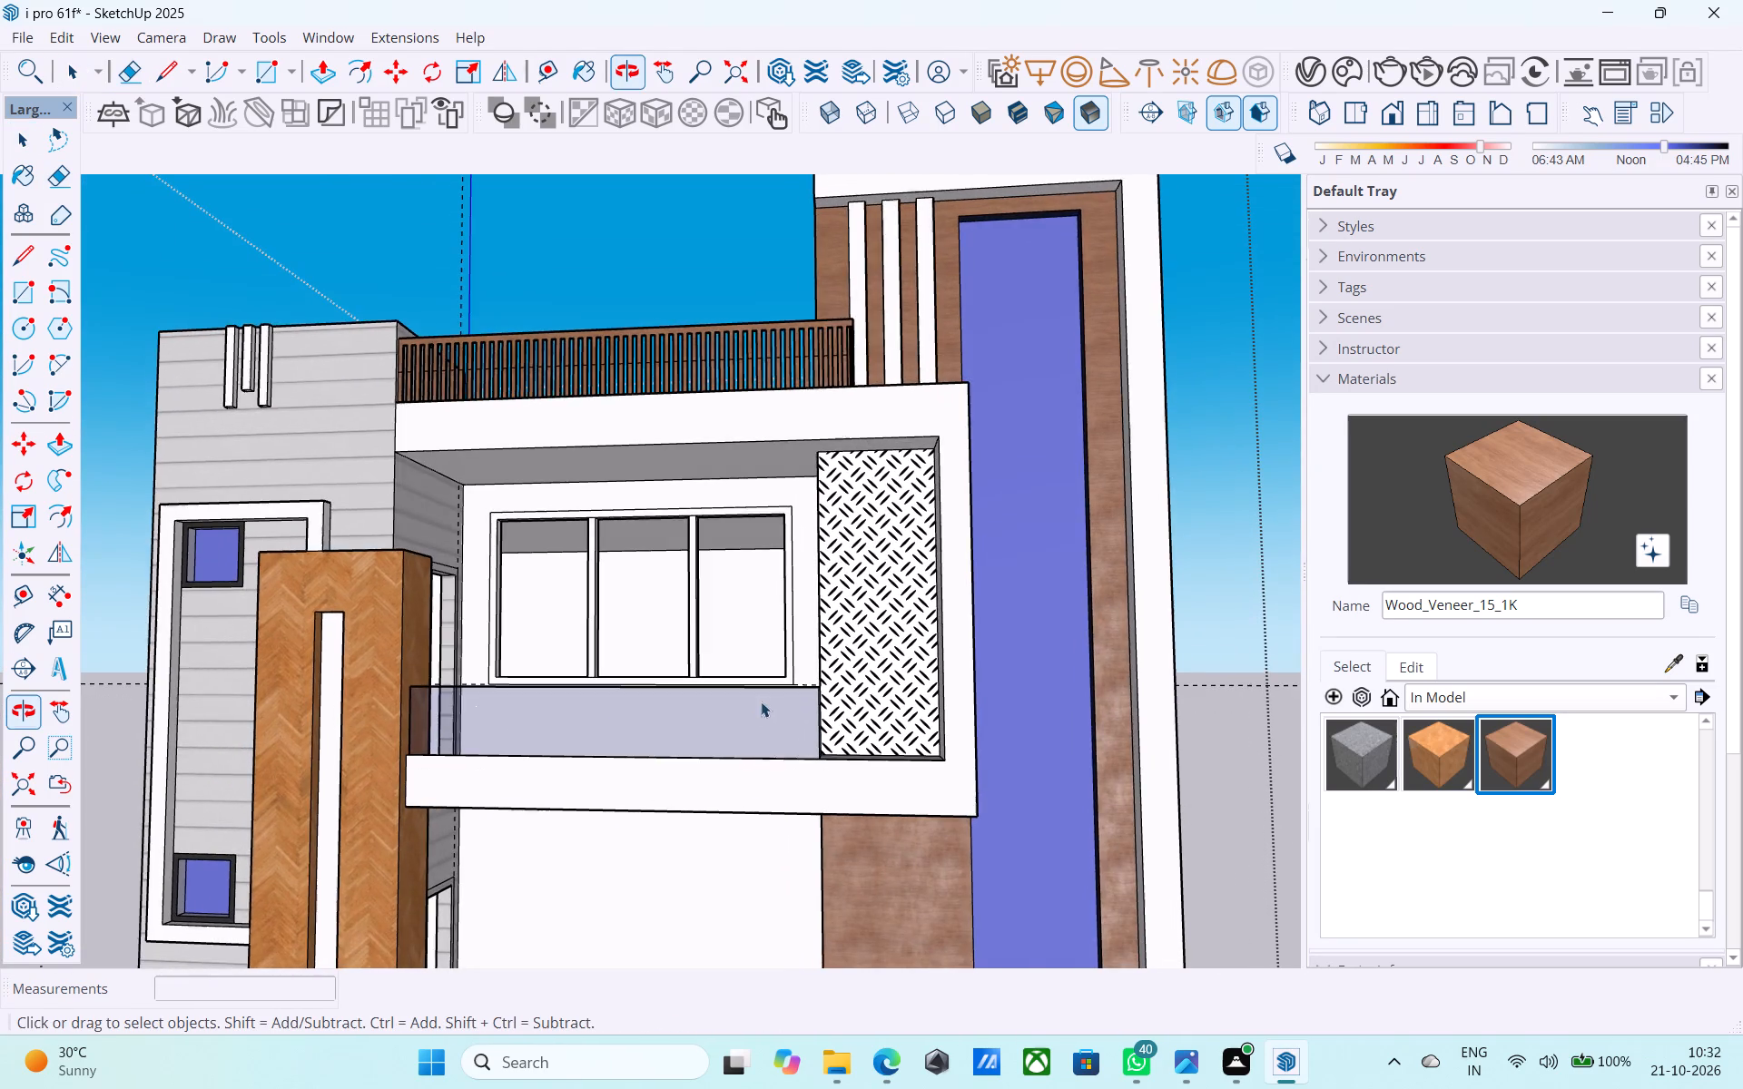
scroll(777, 603, "down", 3)
middle_click_drag(777, 603, 780, 642)
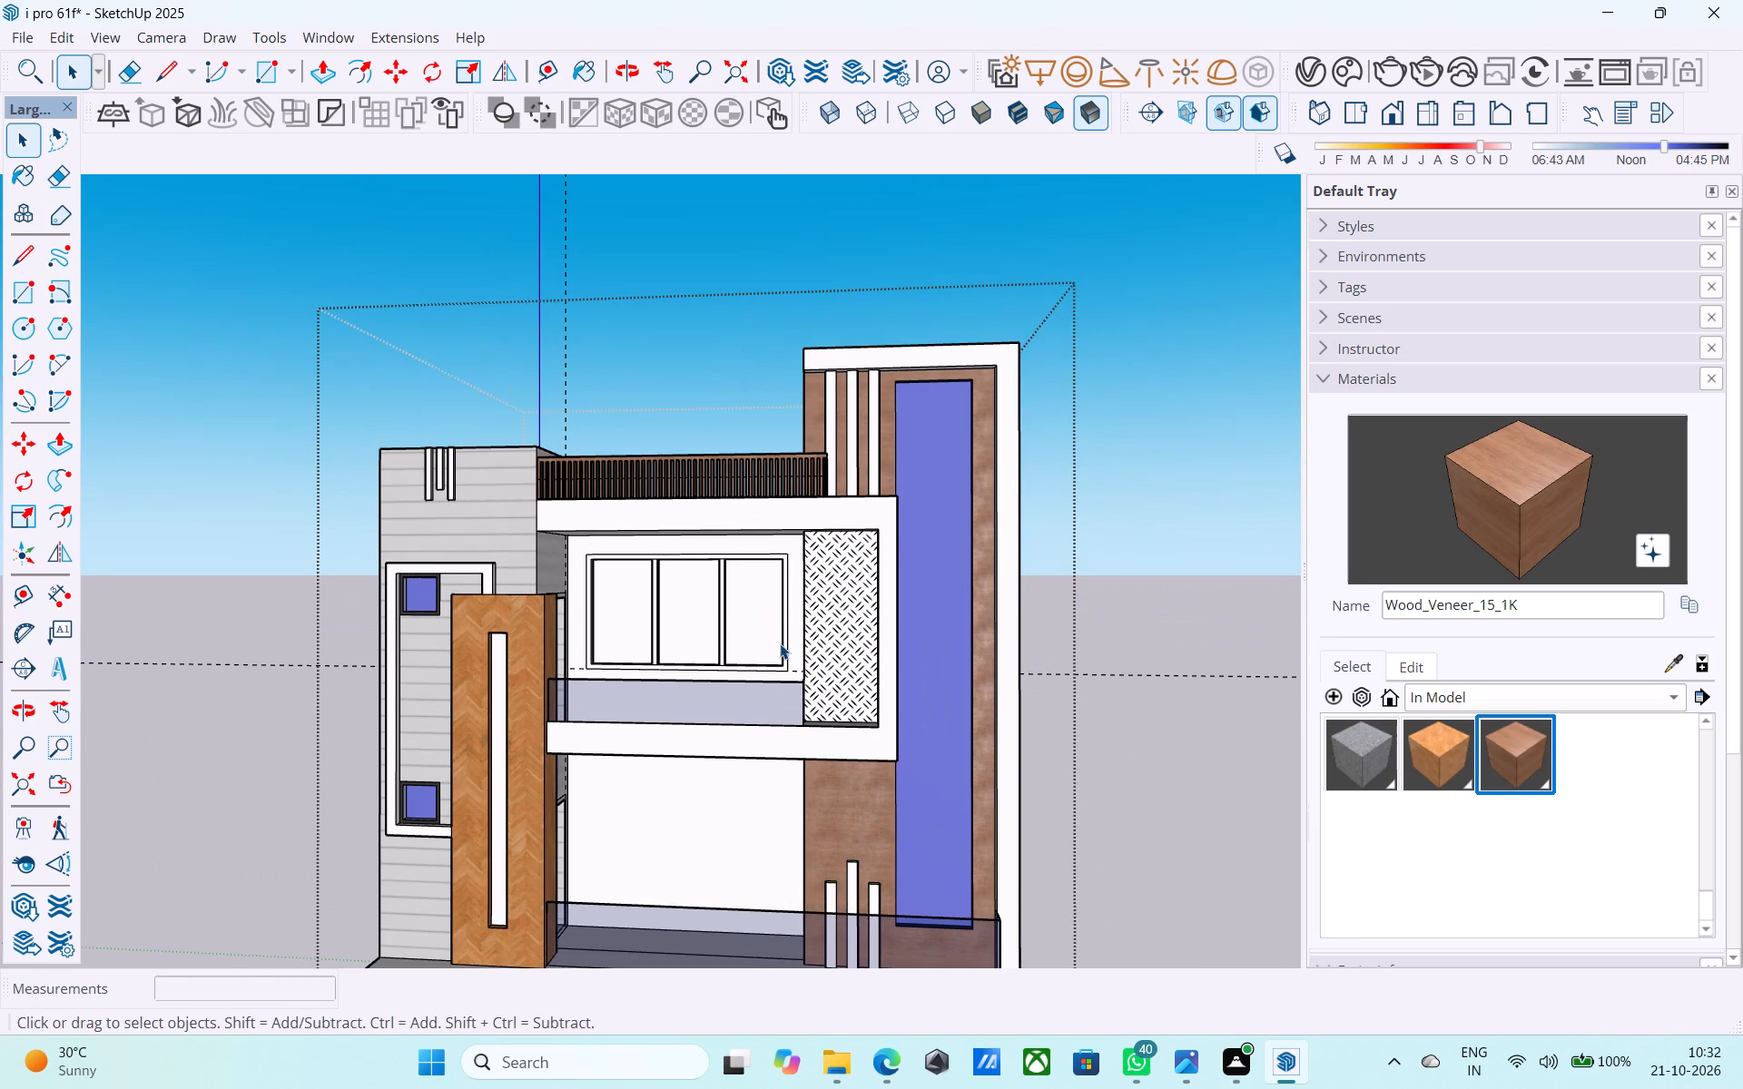
scroll(780, 643, "up", 2)
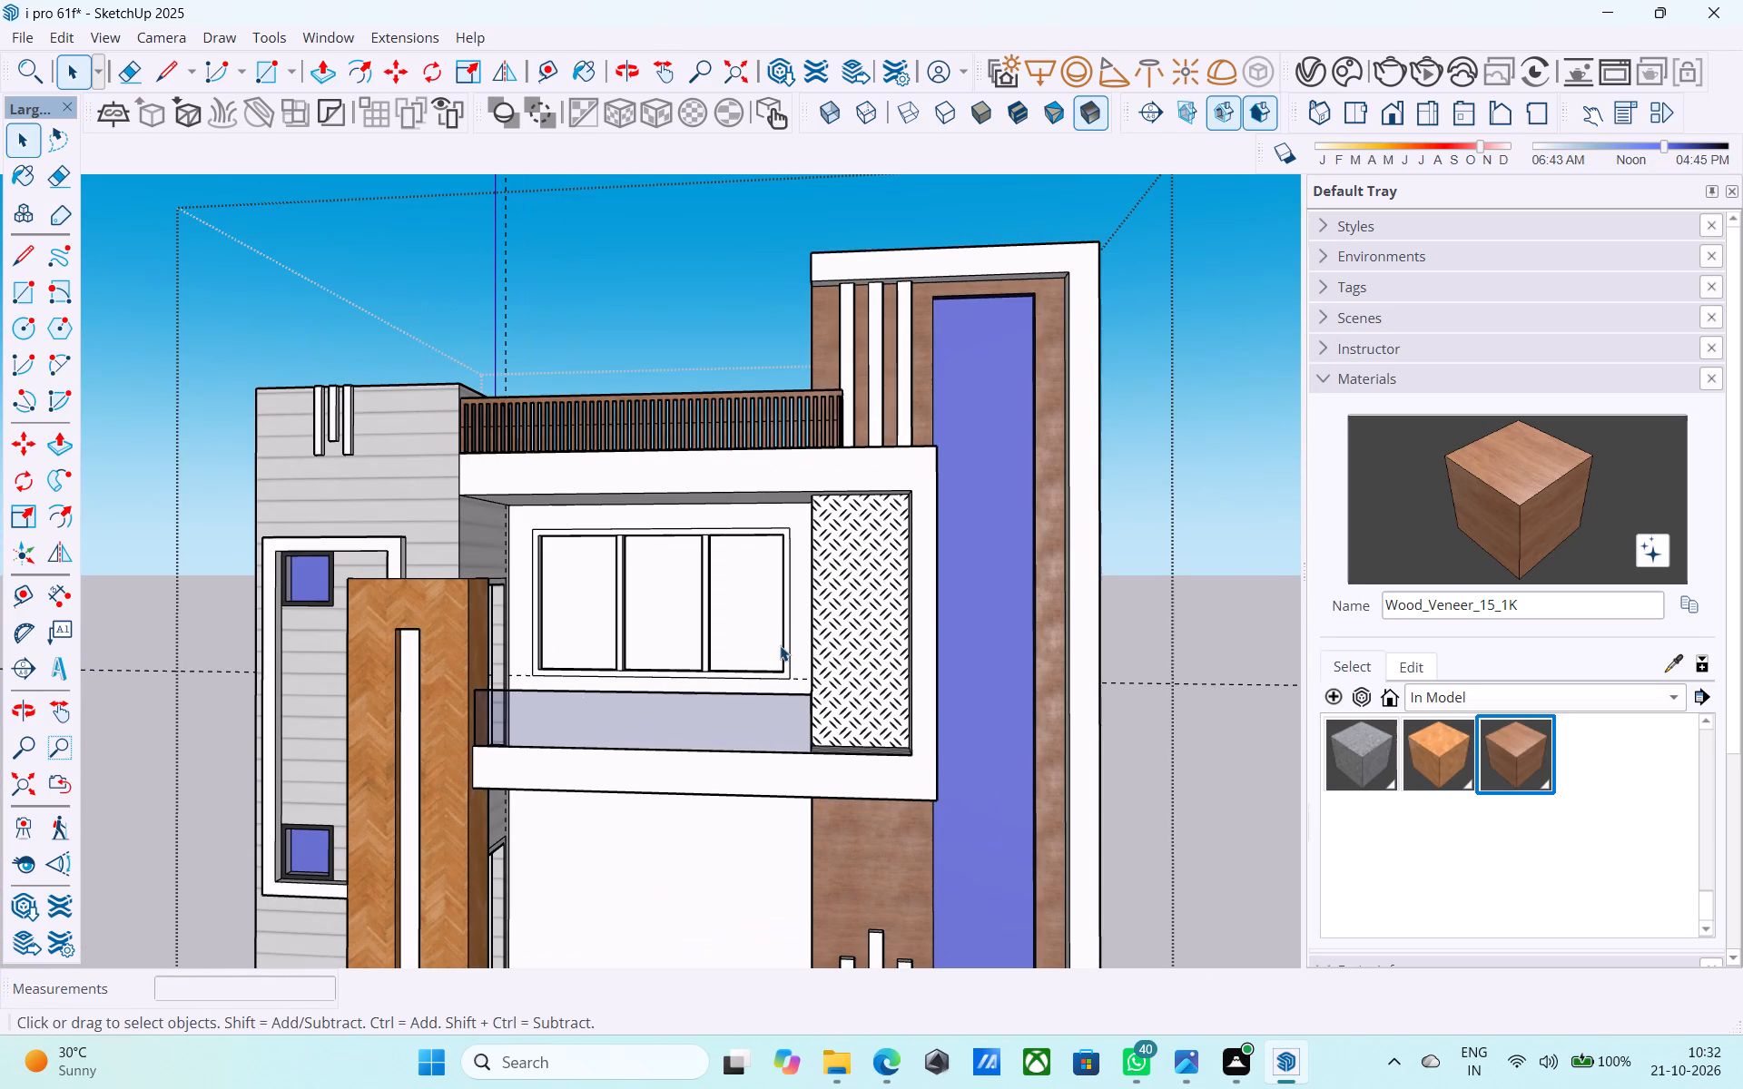
middle_click_drag(780, 644, 757, 687)
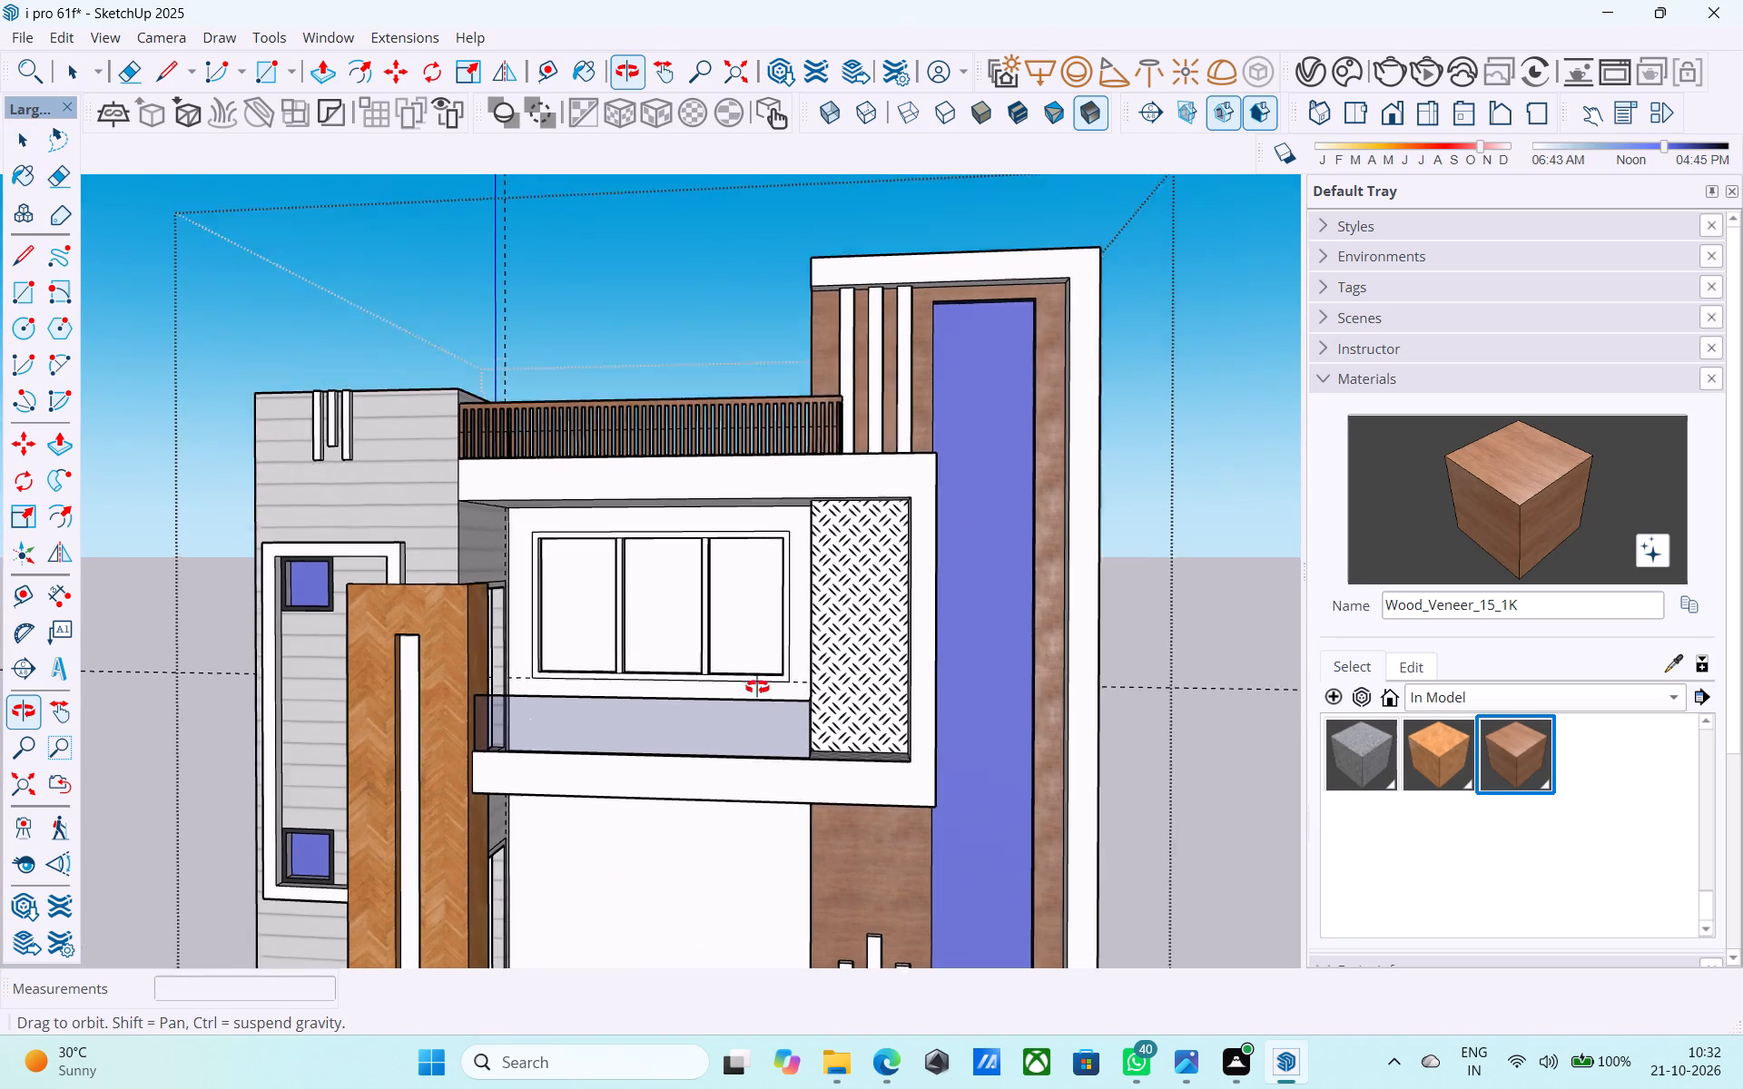
middle_click_drag(757, 687, 638, 639)
middle_click_drag(536, 575, 580, 515)
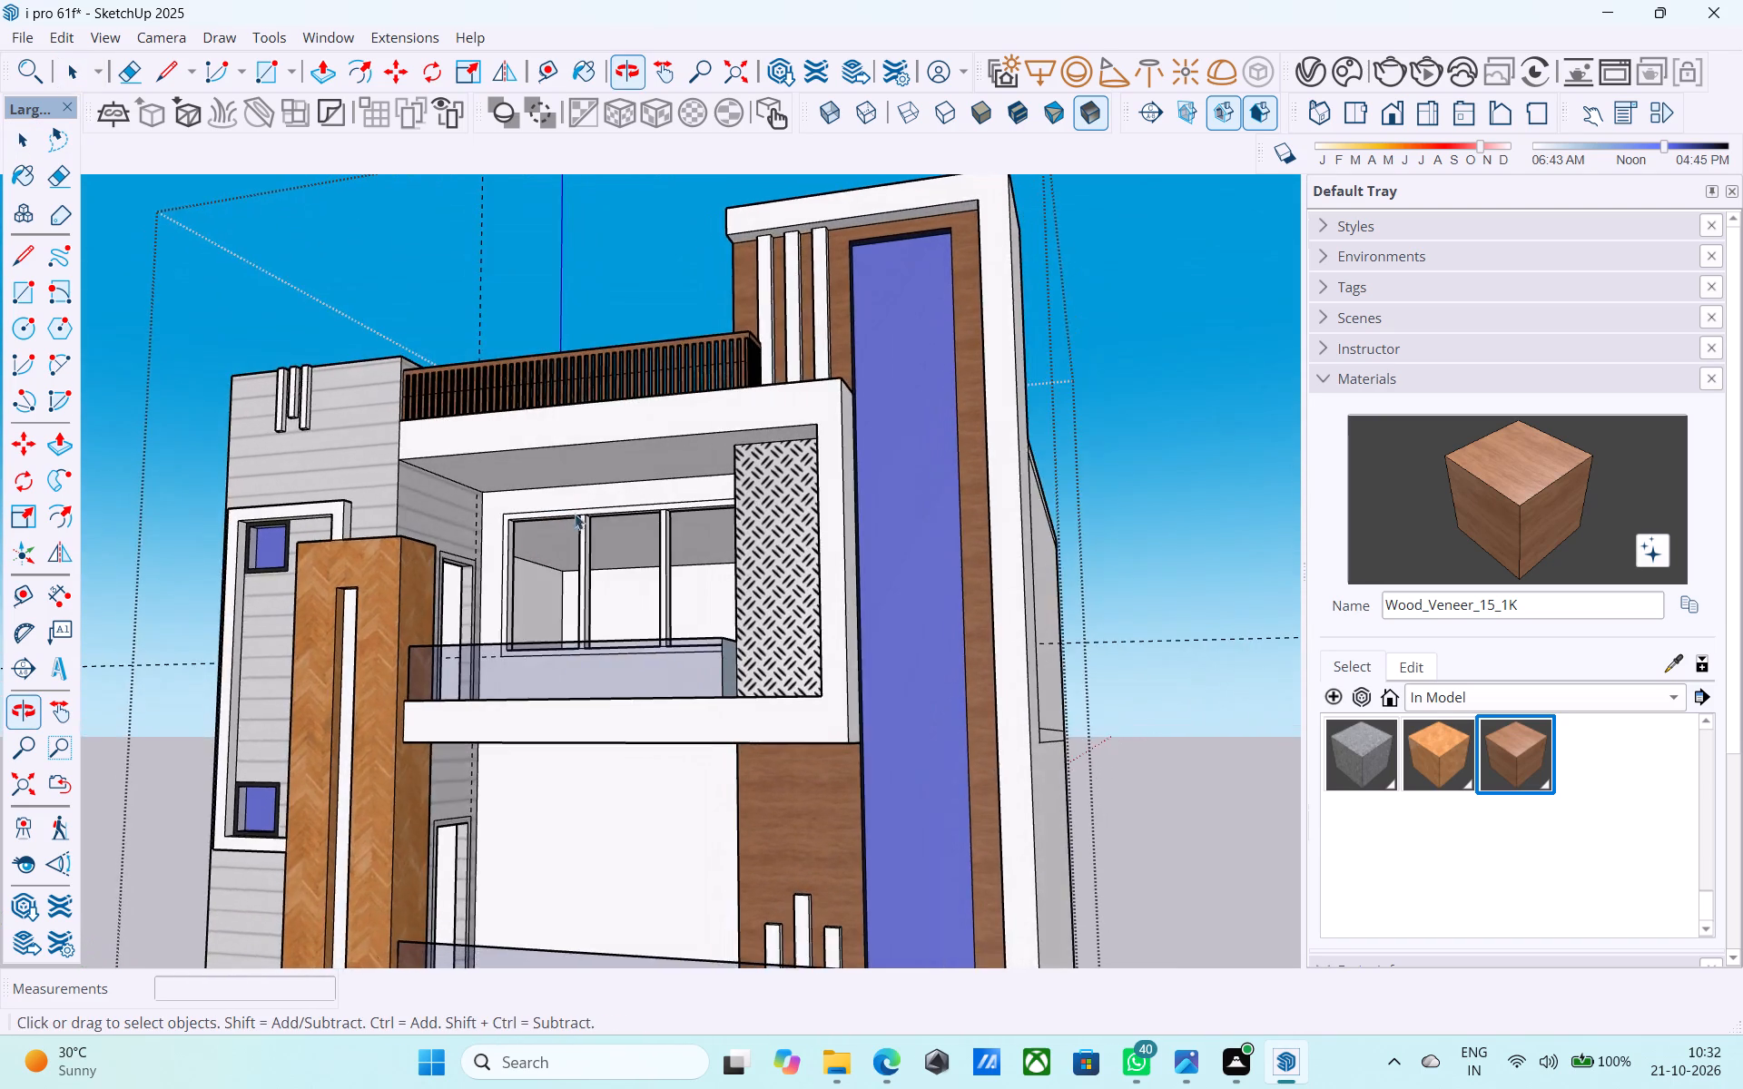
scroll(505, 567, "up", 3)
middle_click_drag(505, 566, 461, 579)
scroll(449, 538, "up", 4)
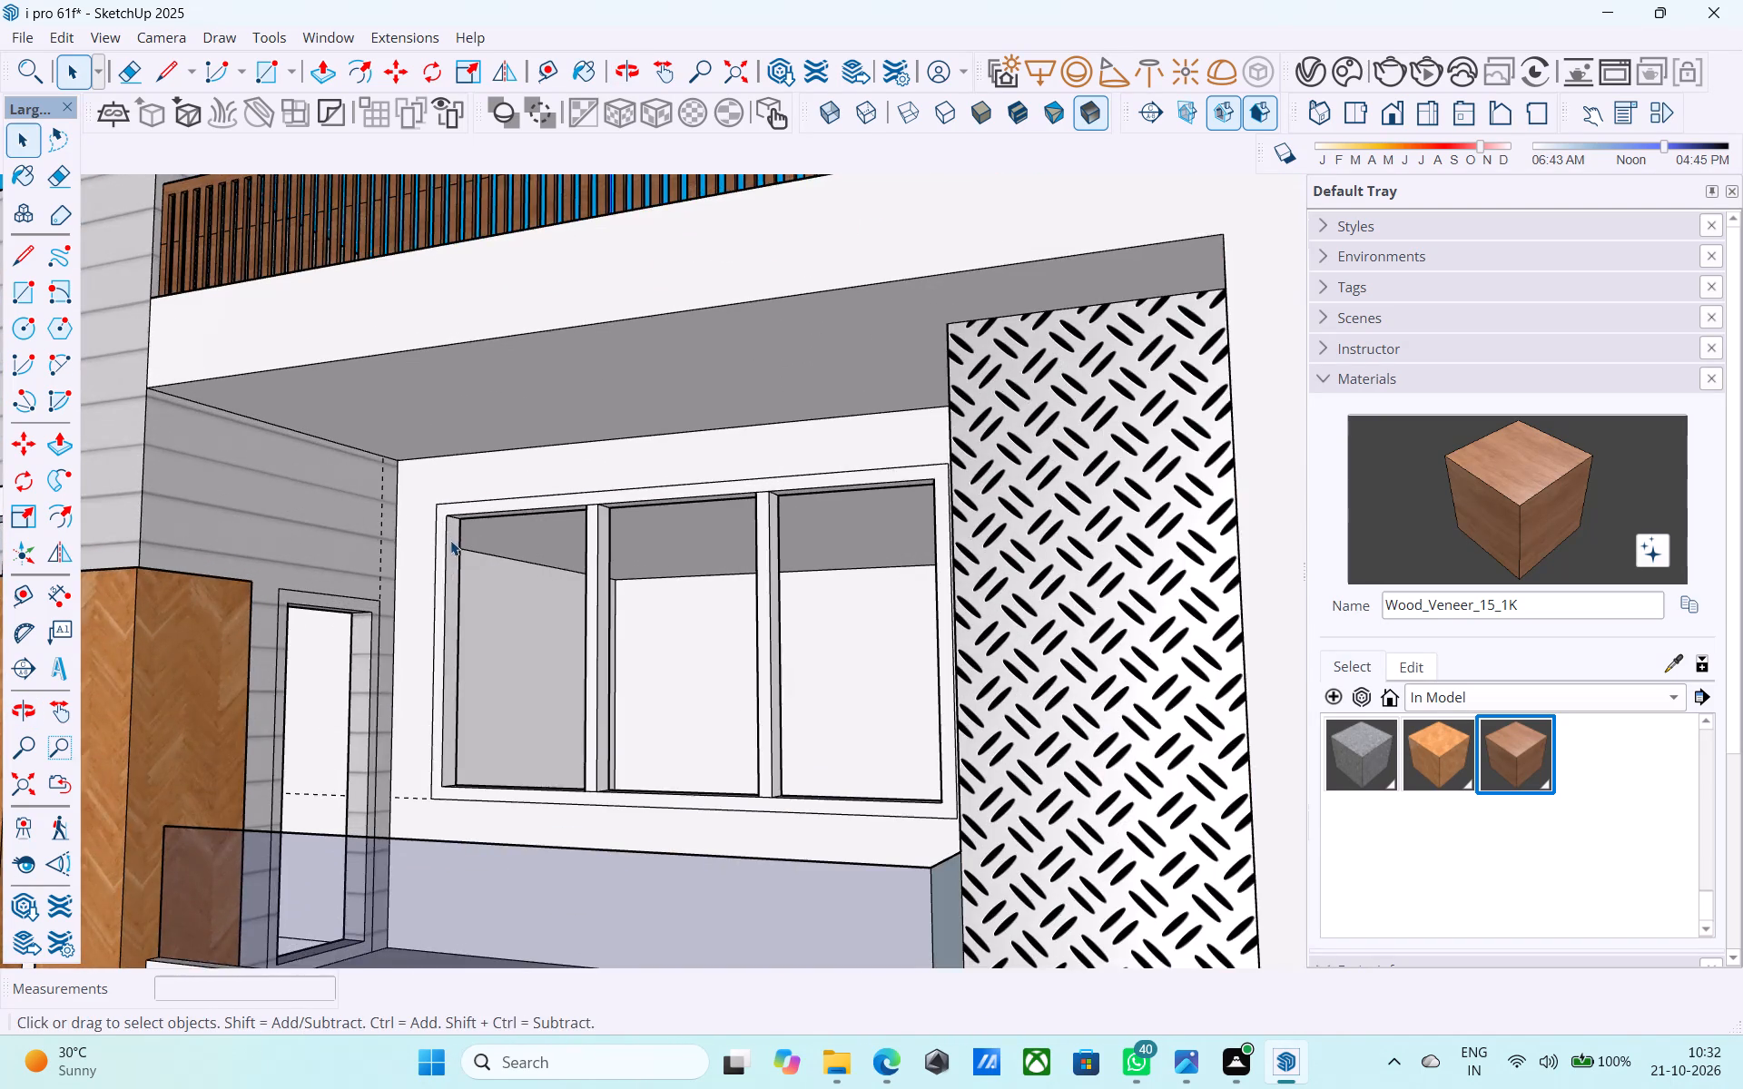
middle_click_drag(450, 539, 435, 521)
scroll(442, 519, "up", 3)
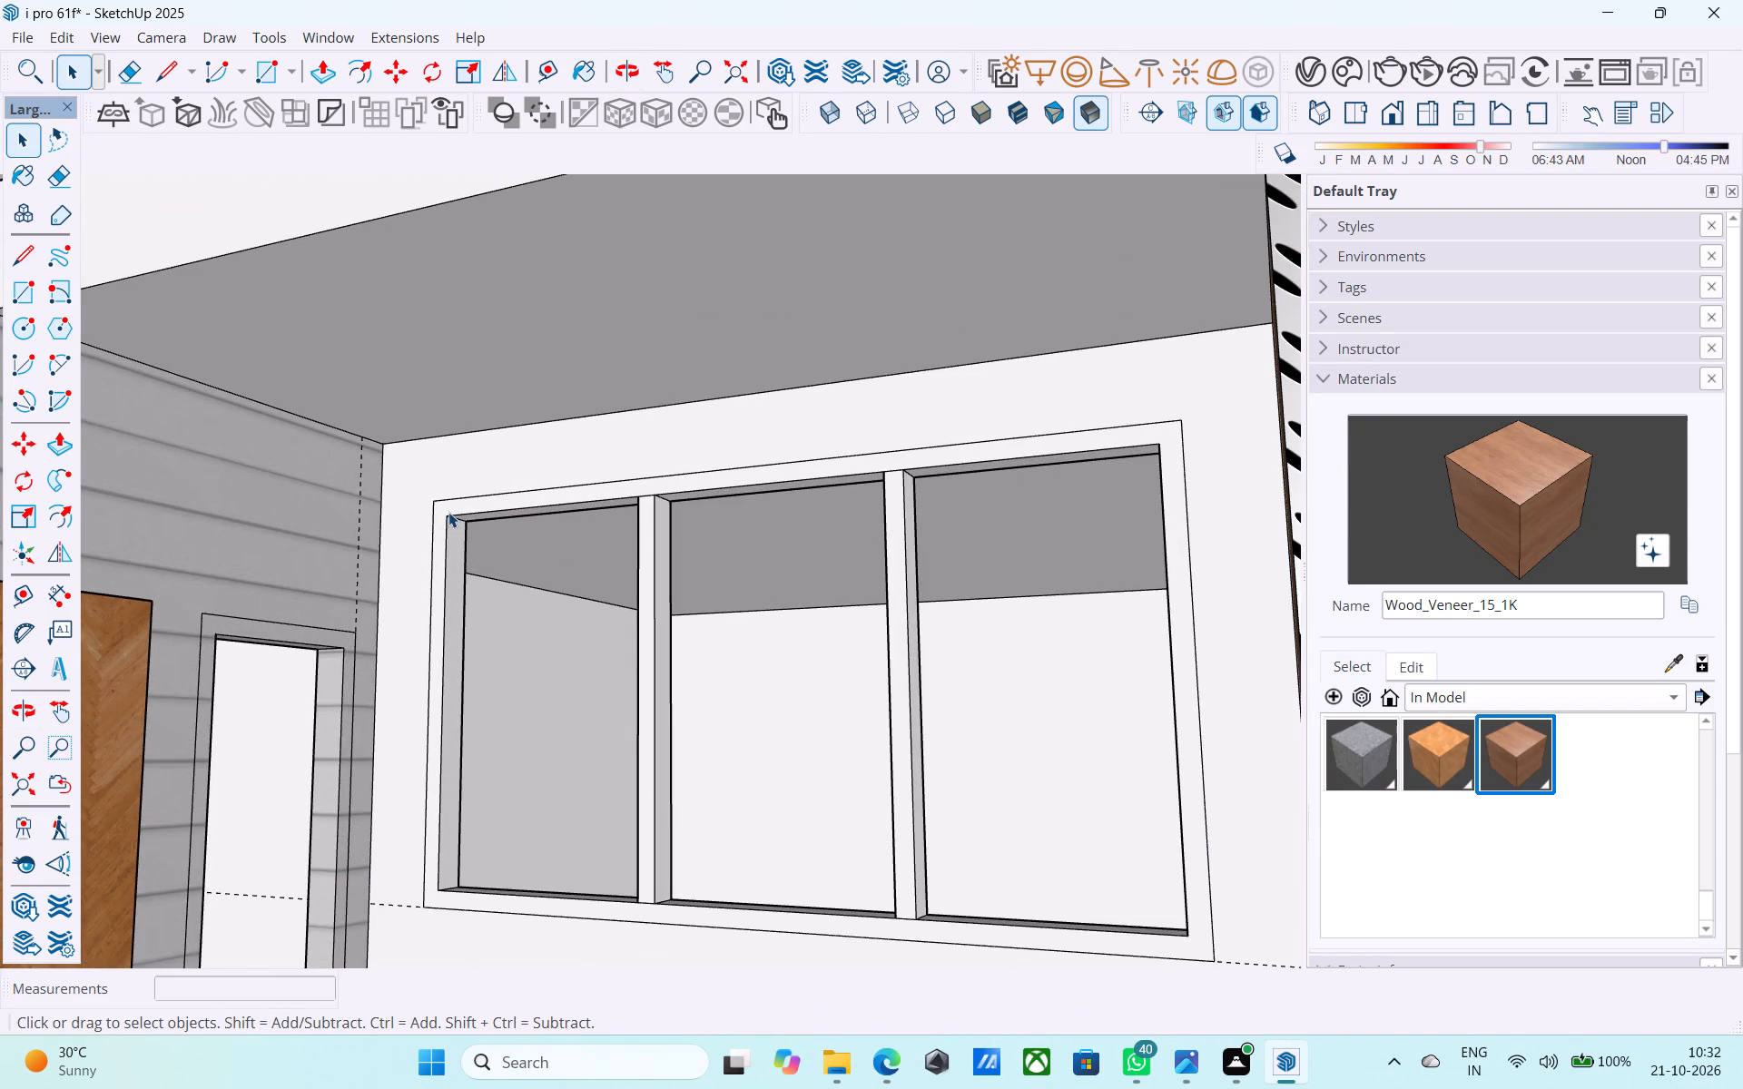
middle_click_drag(482, 549, 461, 529)
scroll(466, 526, "down", 5)
middle_click_drag(472, 526, 541, 573)
scroll(497, 525, "down", 3)
middle_click_drag(593, 612, 788, 730)
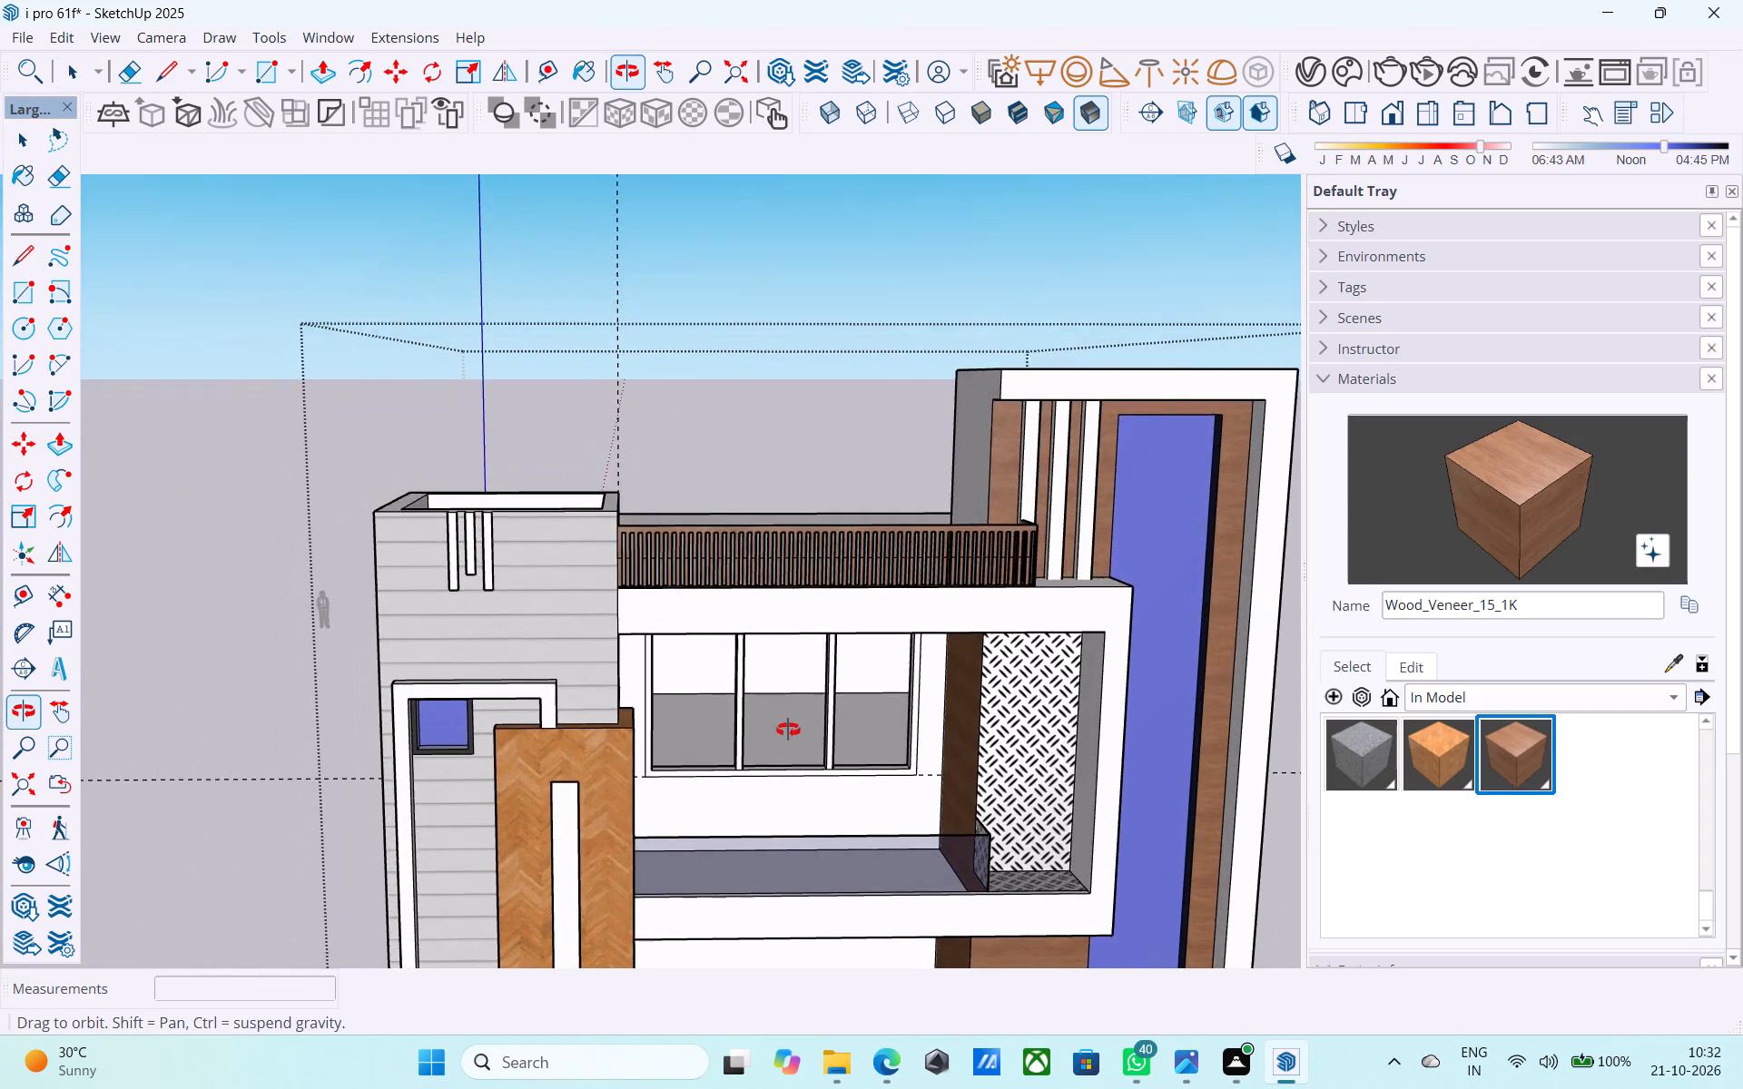
middle_click_drag(788, 730, 708, 672)
middle_click_drag(658, 639, 452, 560)
scroll(344, 514, "down", 4)
middle_click_drag(700, 692, 935, 714)
scroll(583, 621, "up", 5)
middle_click_drag(550, 604, 513, 581)
scroll(507, 577, "down", 2)
middle_click_drag(464, 554, 498, 607, "shift")
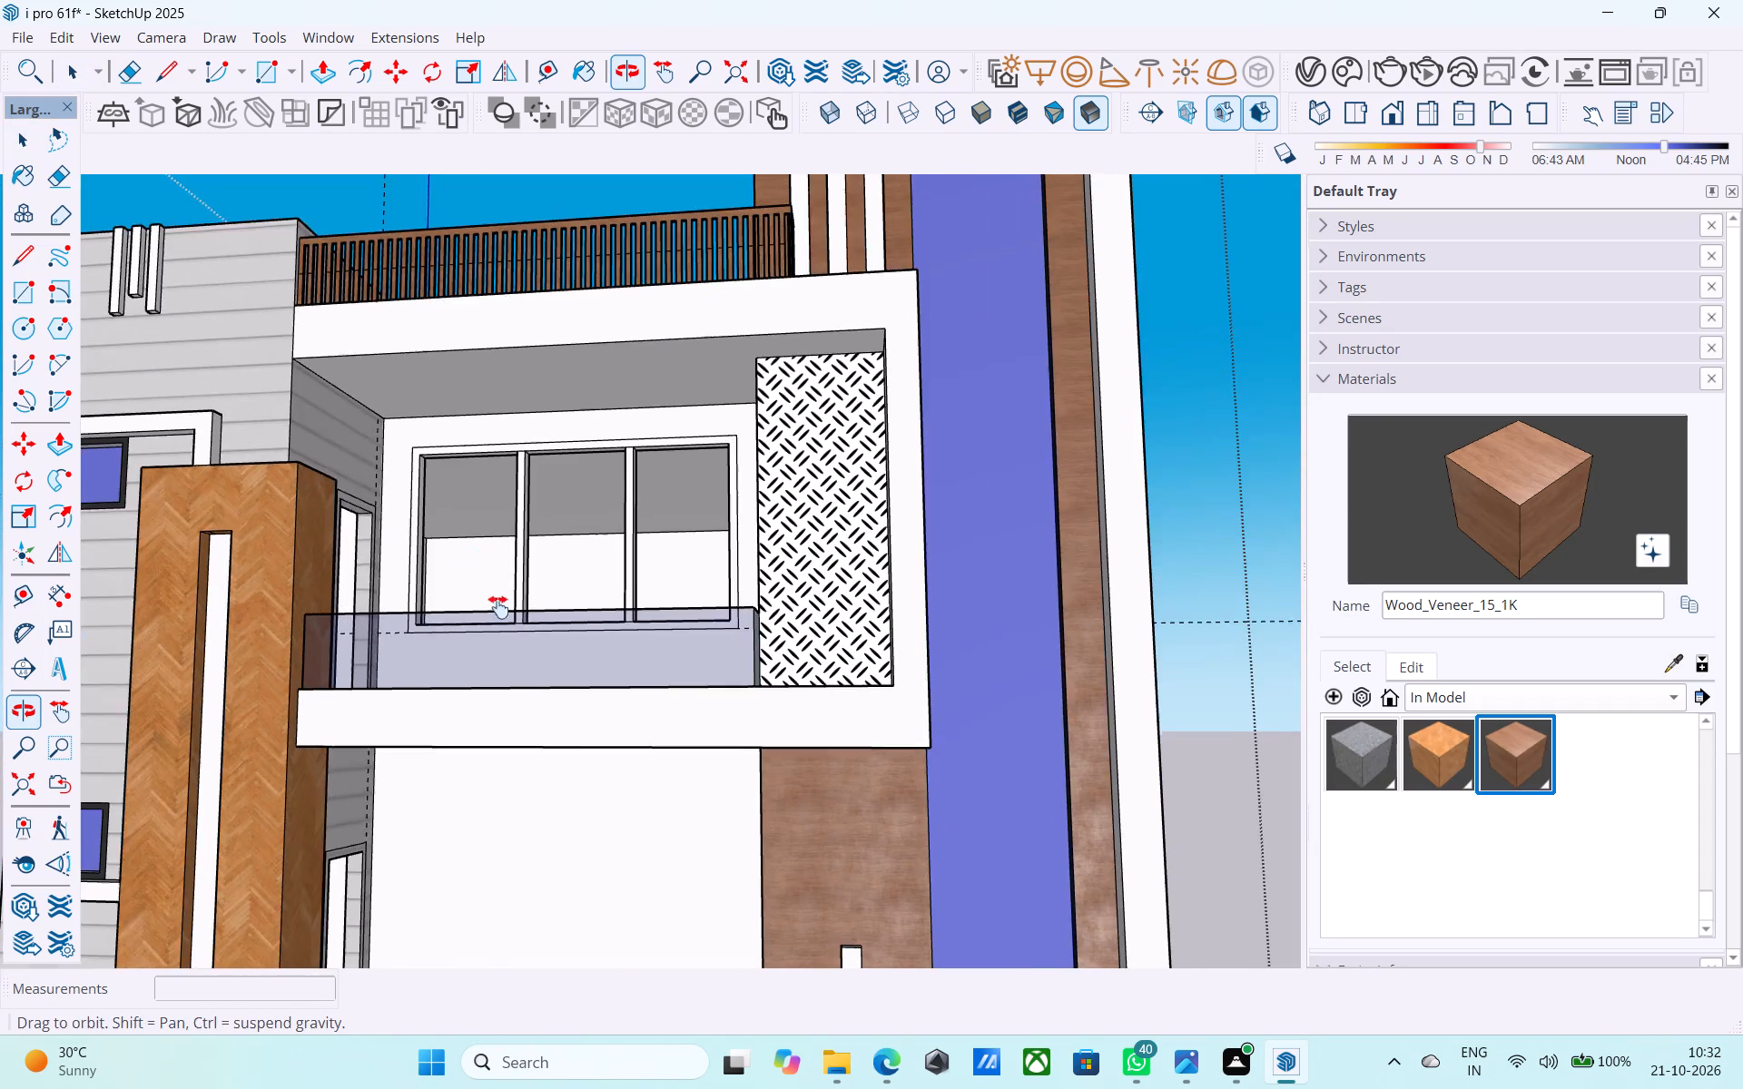
middle_click_drag(498, 607, 455, 604, "shift")
scroll(469, 598, "up", 3)
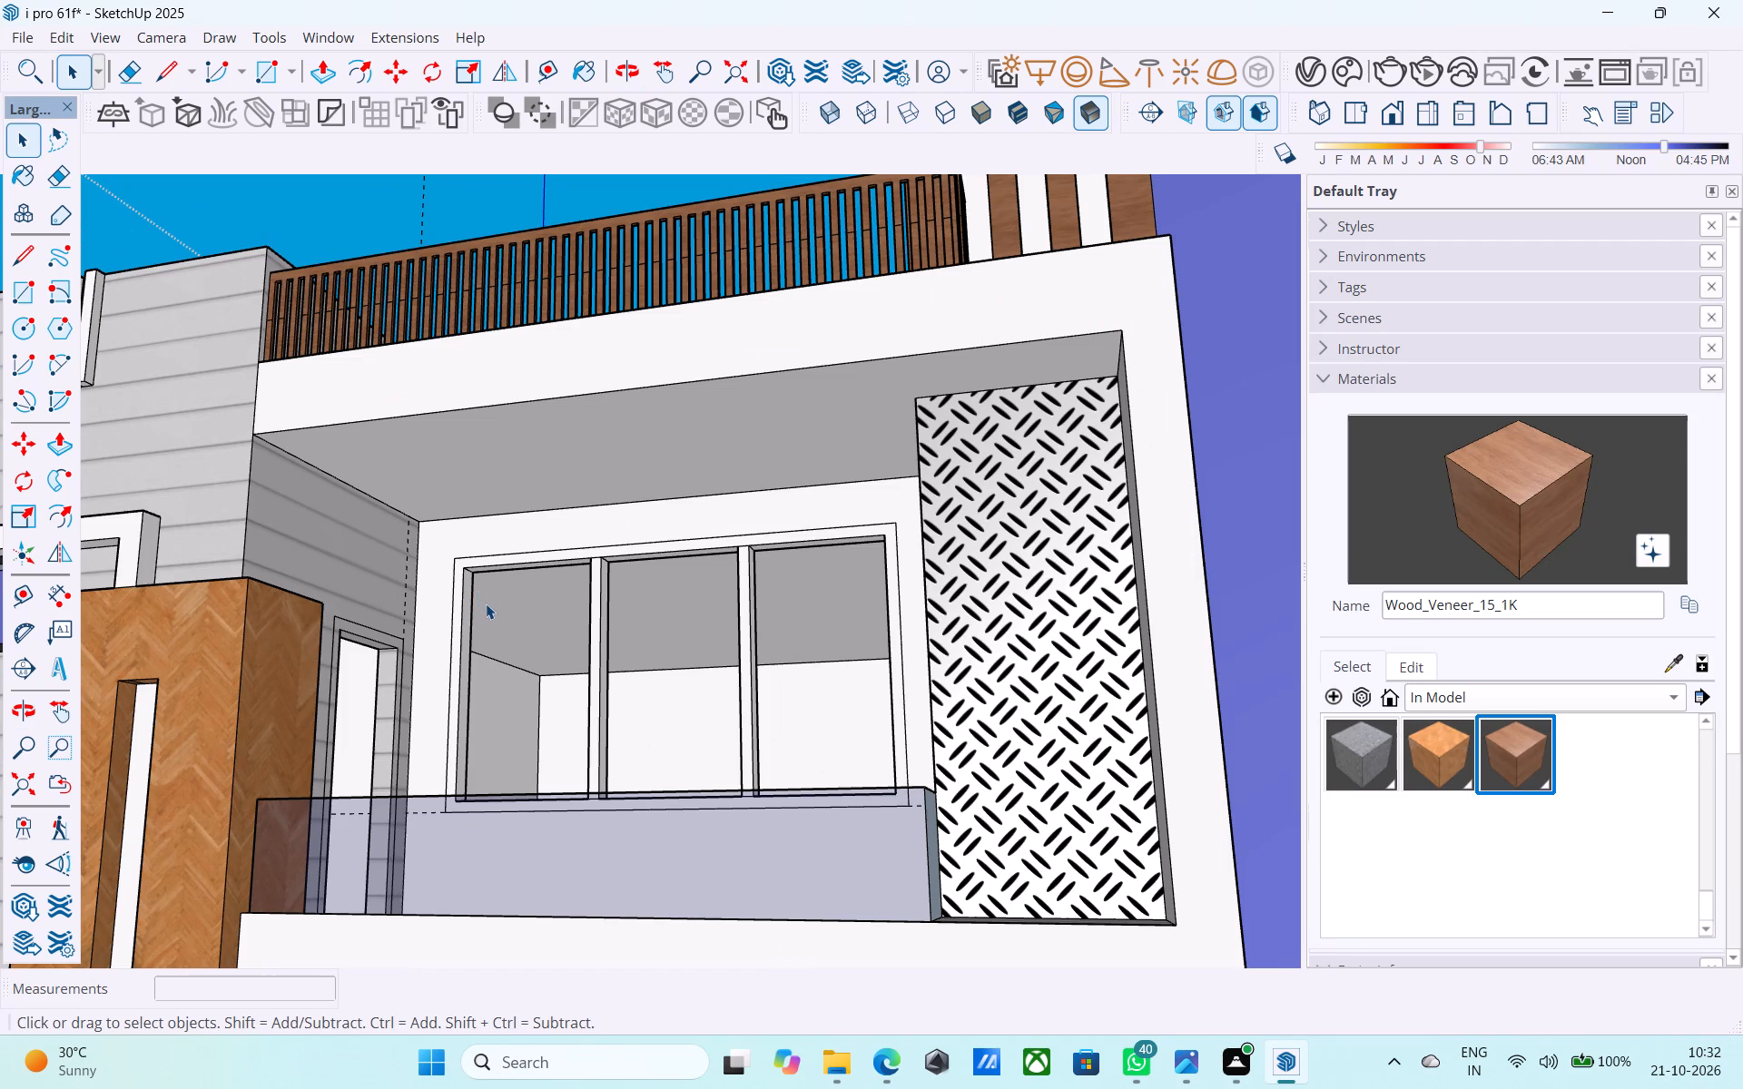
Erase the mid-height horizontal seam lines on the terrace railing's front slats nearest the tower with the blue panel.
scroll(550, 407, "down", 3)
middle_click_drag(549, 427, 569, 617)
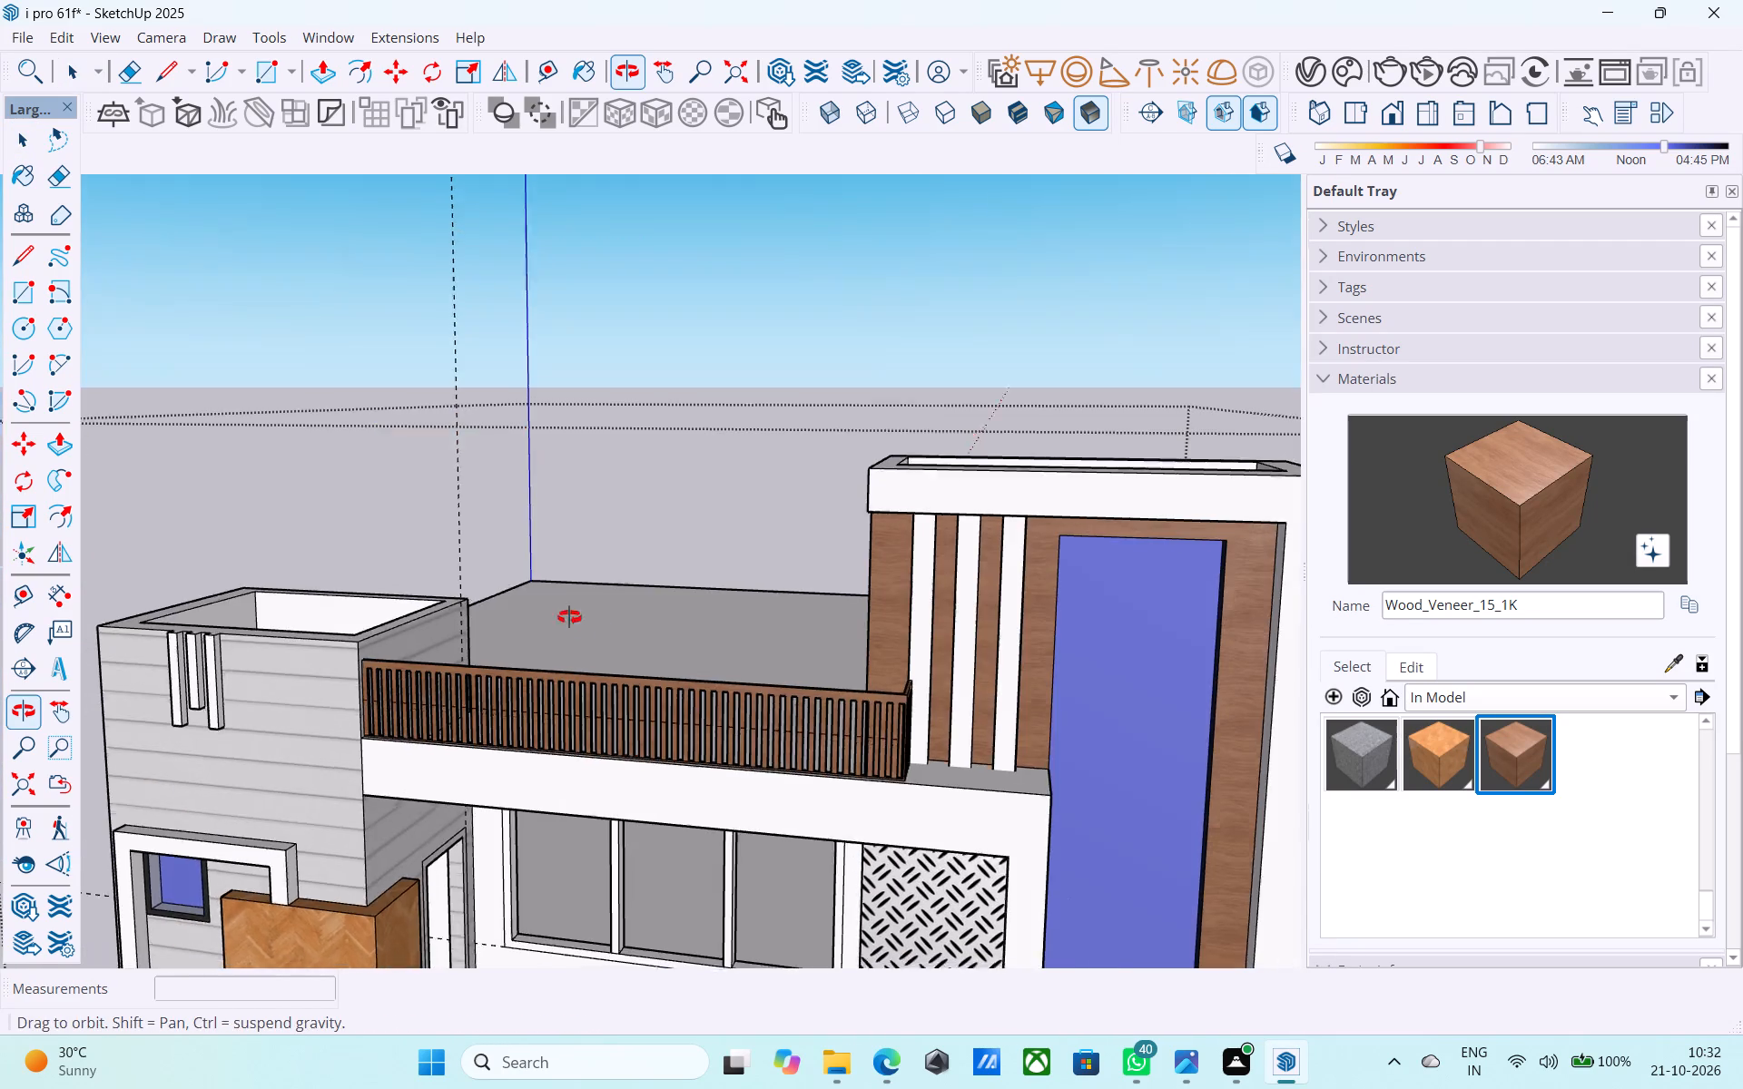
middle_click_drag(569, 617, 570, 618)
scroll(788, 733, "up", 3)
scroll(911, 740, "up", 14)
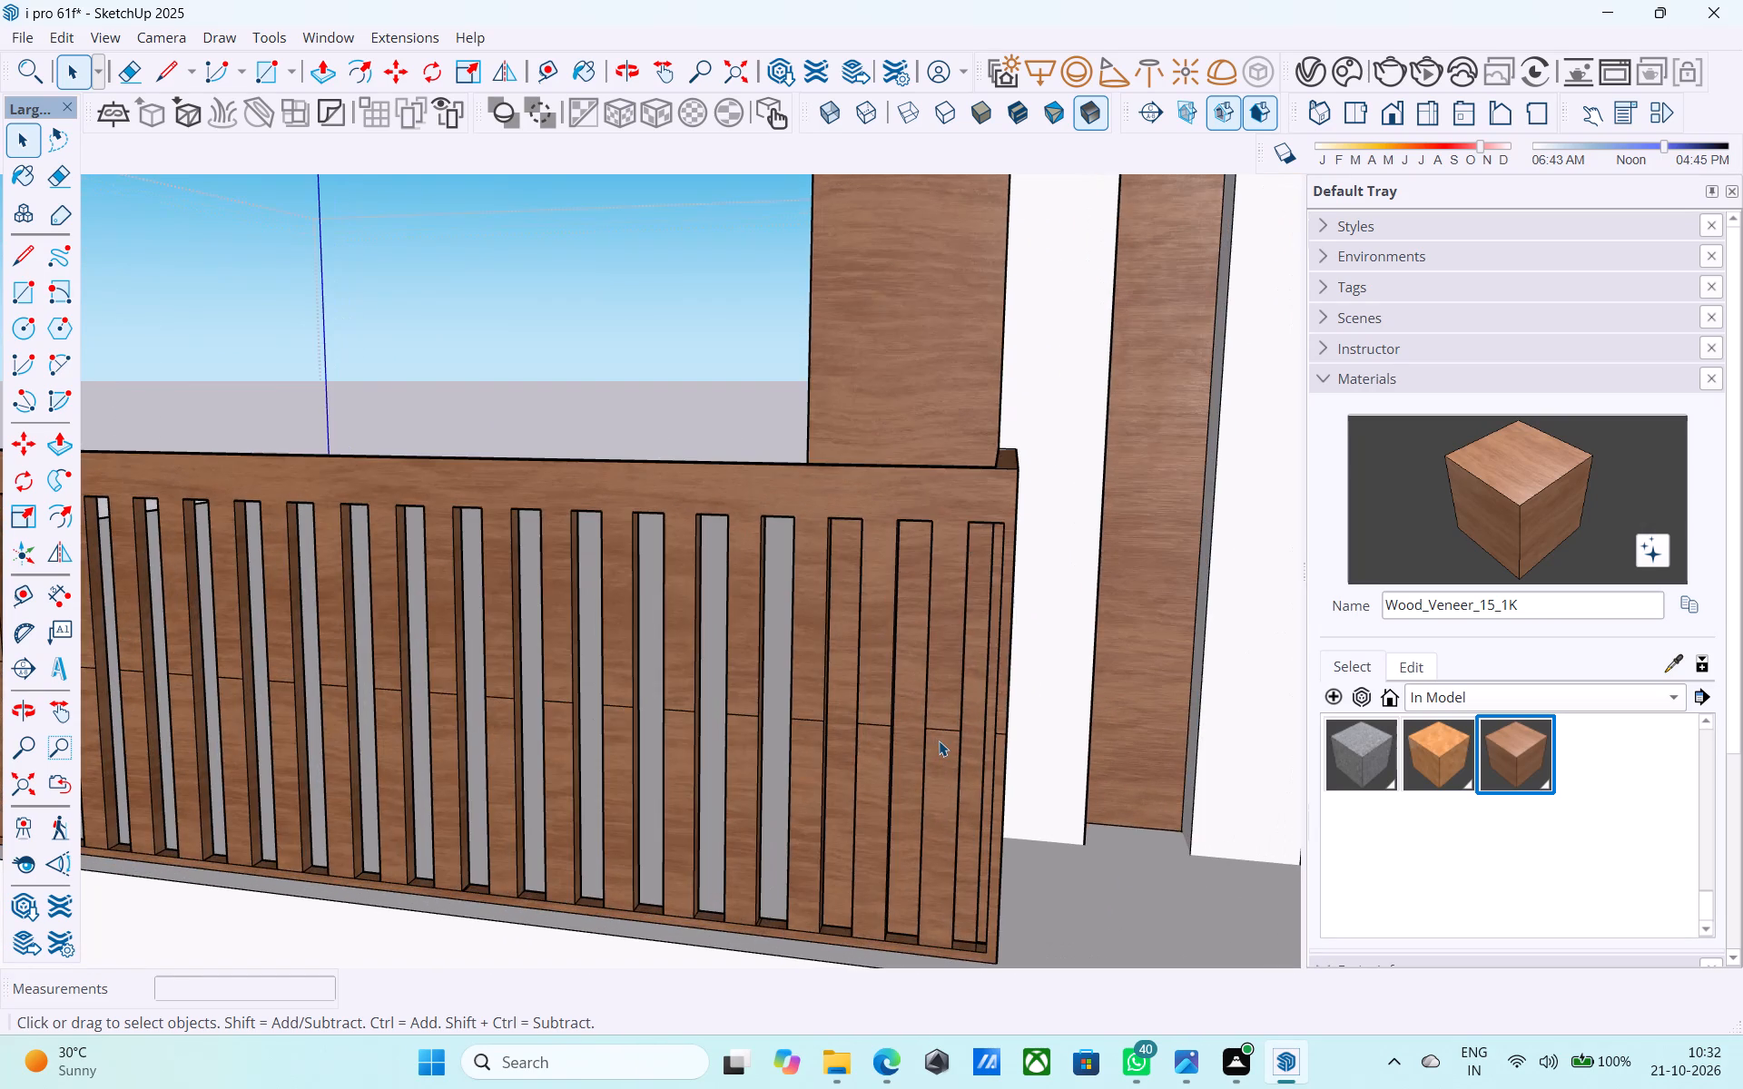
left_click(939, 739)
scroll(939, 739, "up", 1)
key("e")
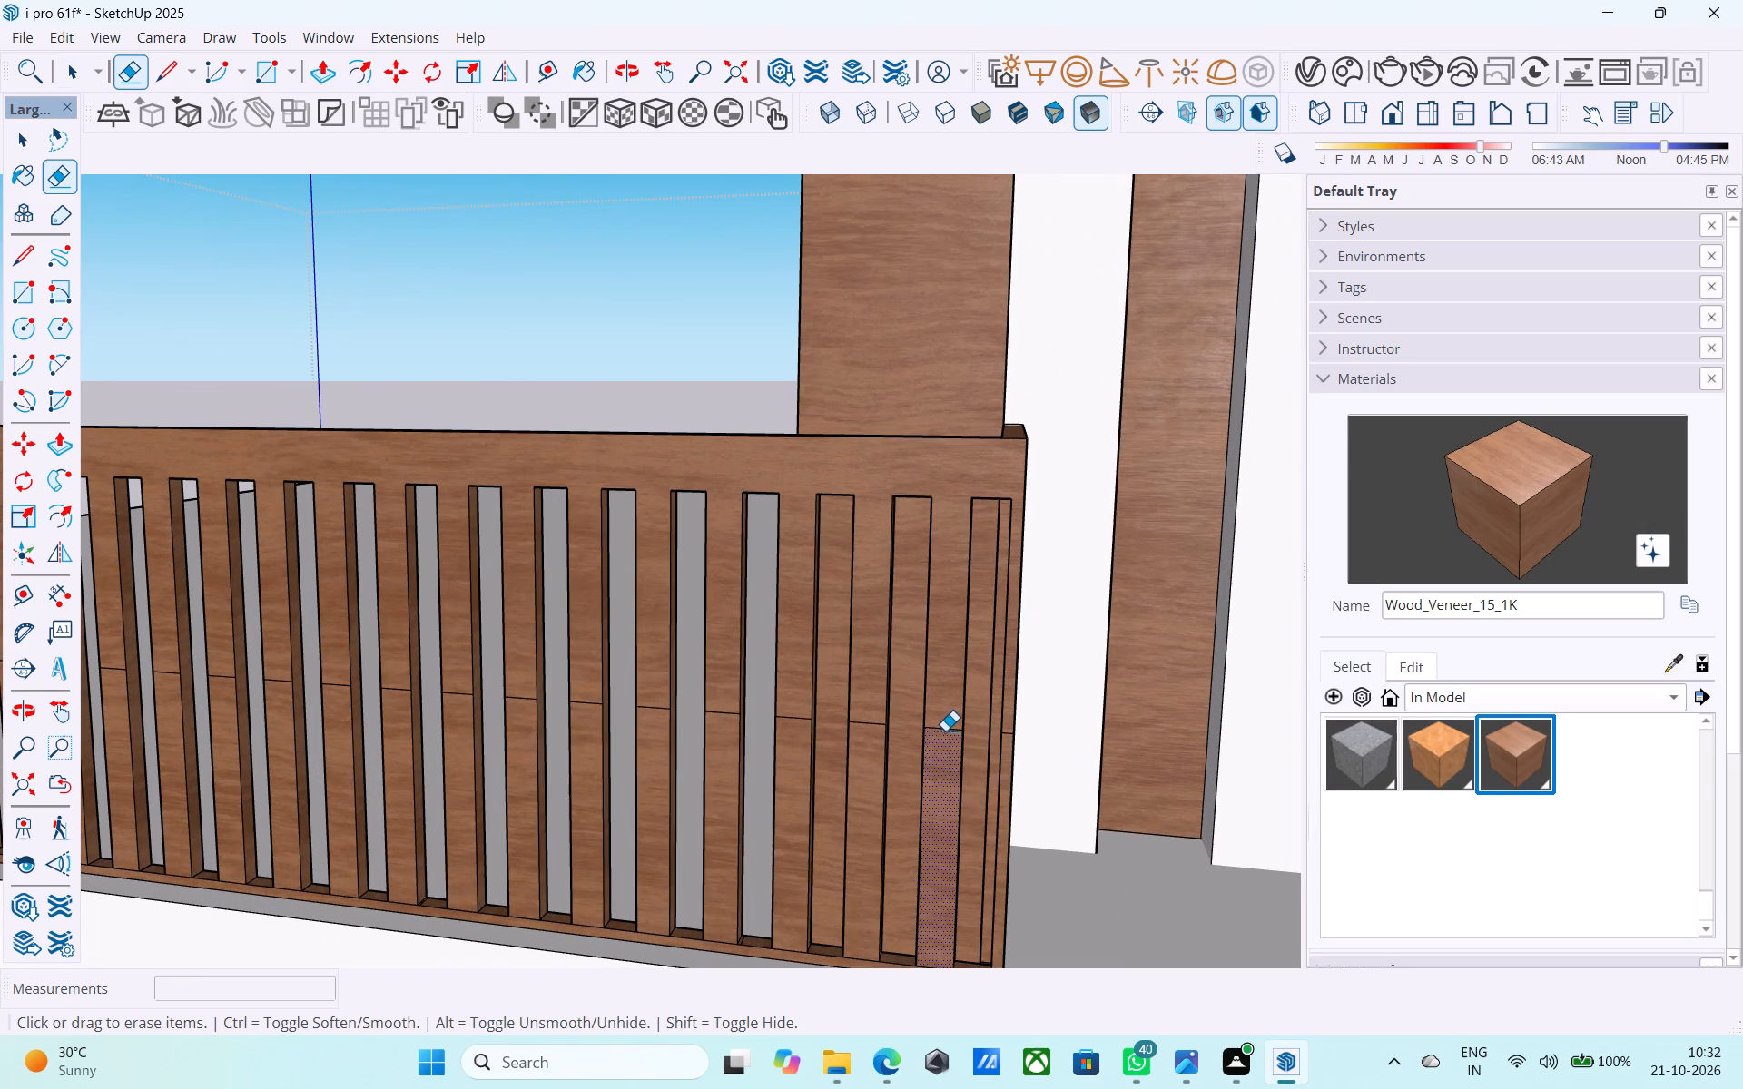
left_click(945, 730)
middle_click_drag(940, 728, 821, 732)
scroll(840, 728, "up", 3)
left_click_drag(900, 712, 902, 734)
left_click_drag(733, 696, 734, 705)
left_click_drag(552, 657, 556, 687)
Erase the mid-height seam lines on the next front slats of the terrace railing, working toward the grey-clad block.
scroll(616, 705, "down", 10)
scroll(657, 730, "up", 5)
left_click(736, 588)
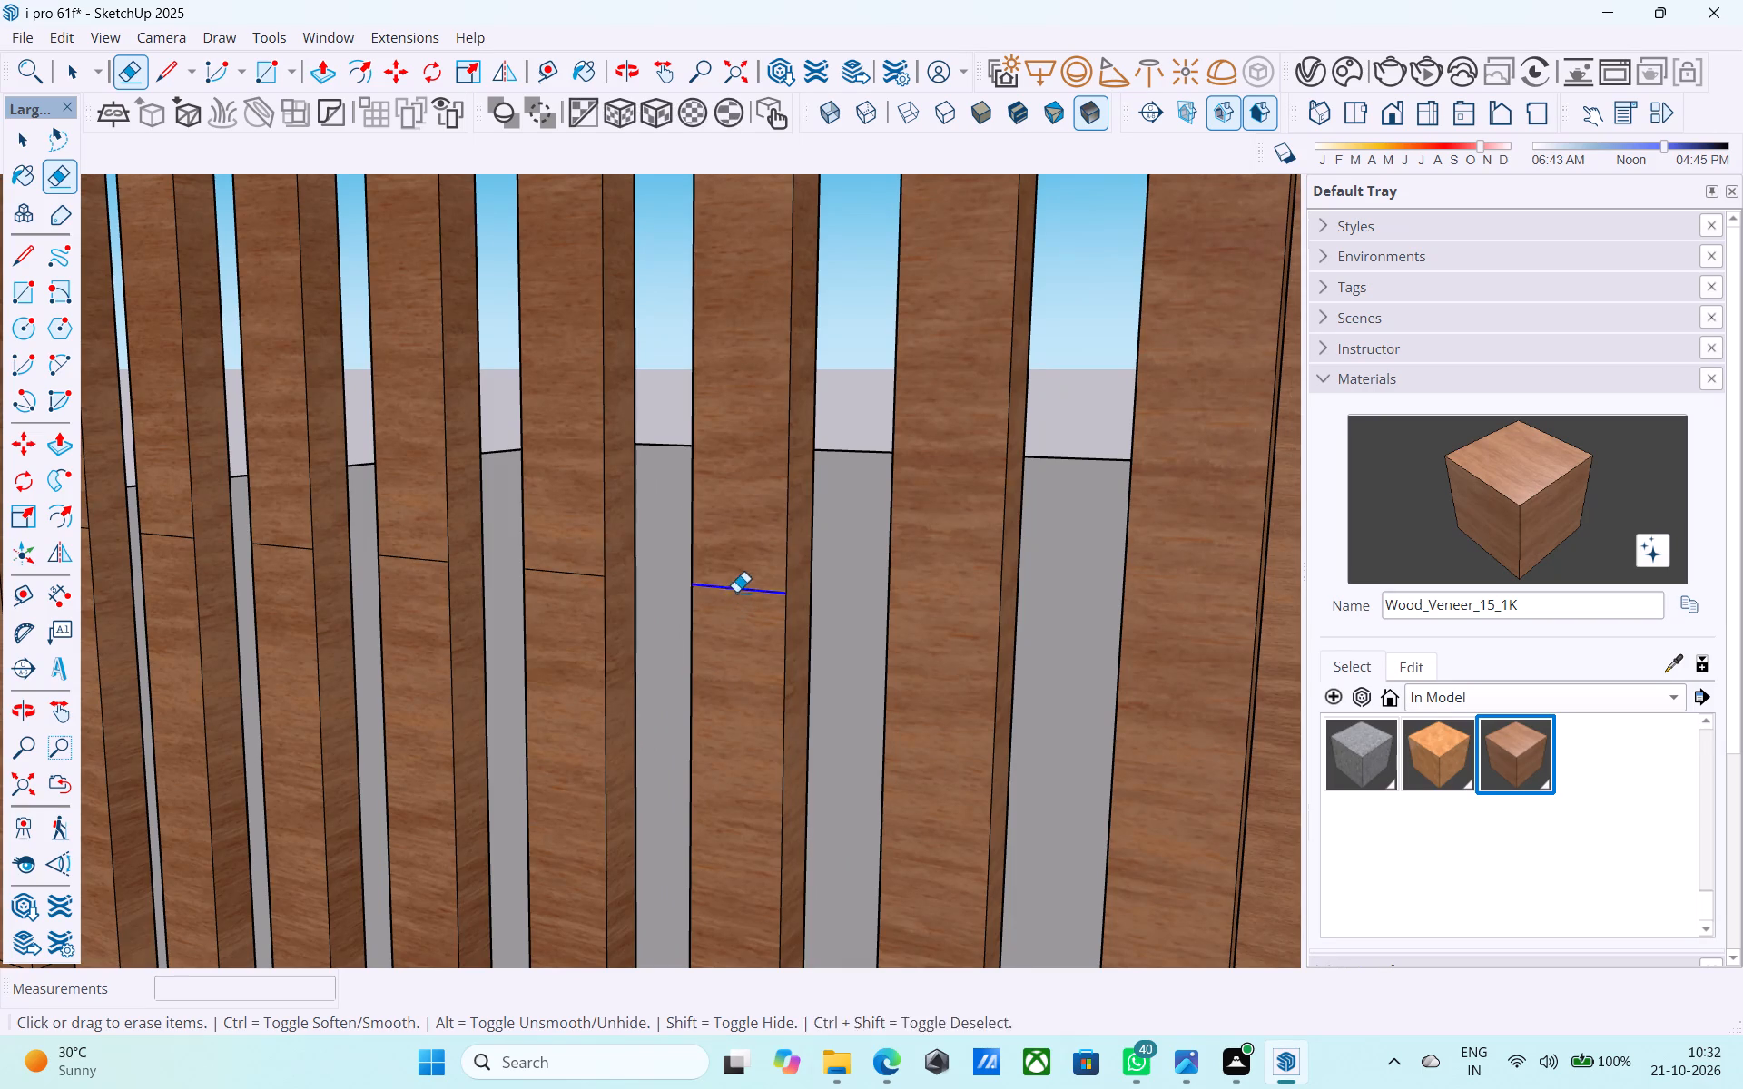
left_click_drag(576, 567, 566, 587)
left_click_drag(426, 559, 428, 570)
scroll(857, 584, "down", 4)
scroll(885, 591, "up", 1)
scroll(891, 591, "down", 2)
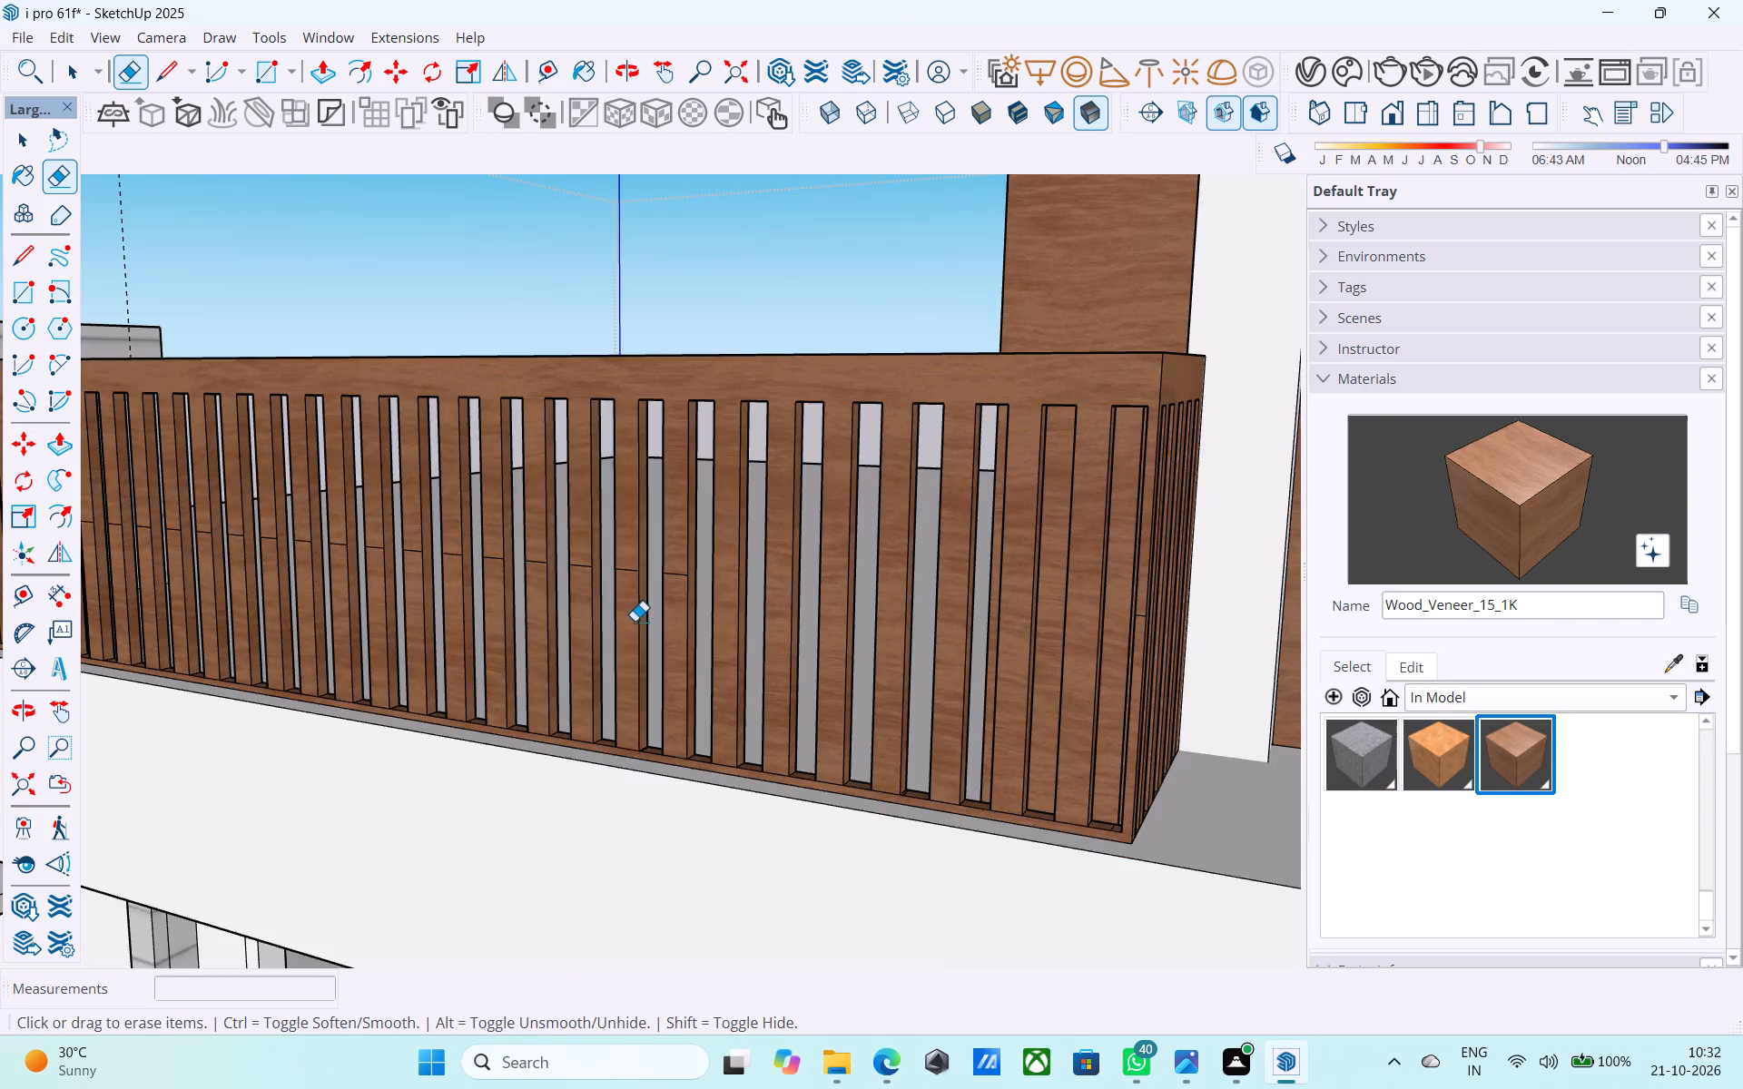
scroll(634, 617, "up", 4)
left_click(688, 553)
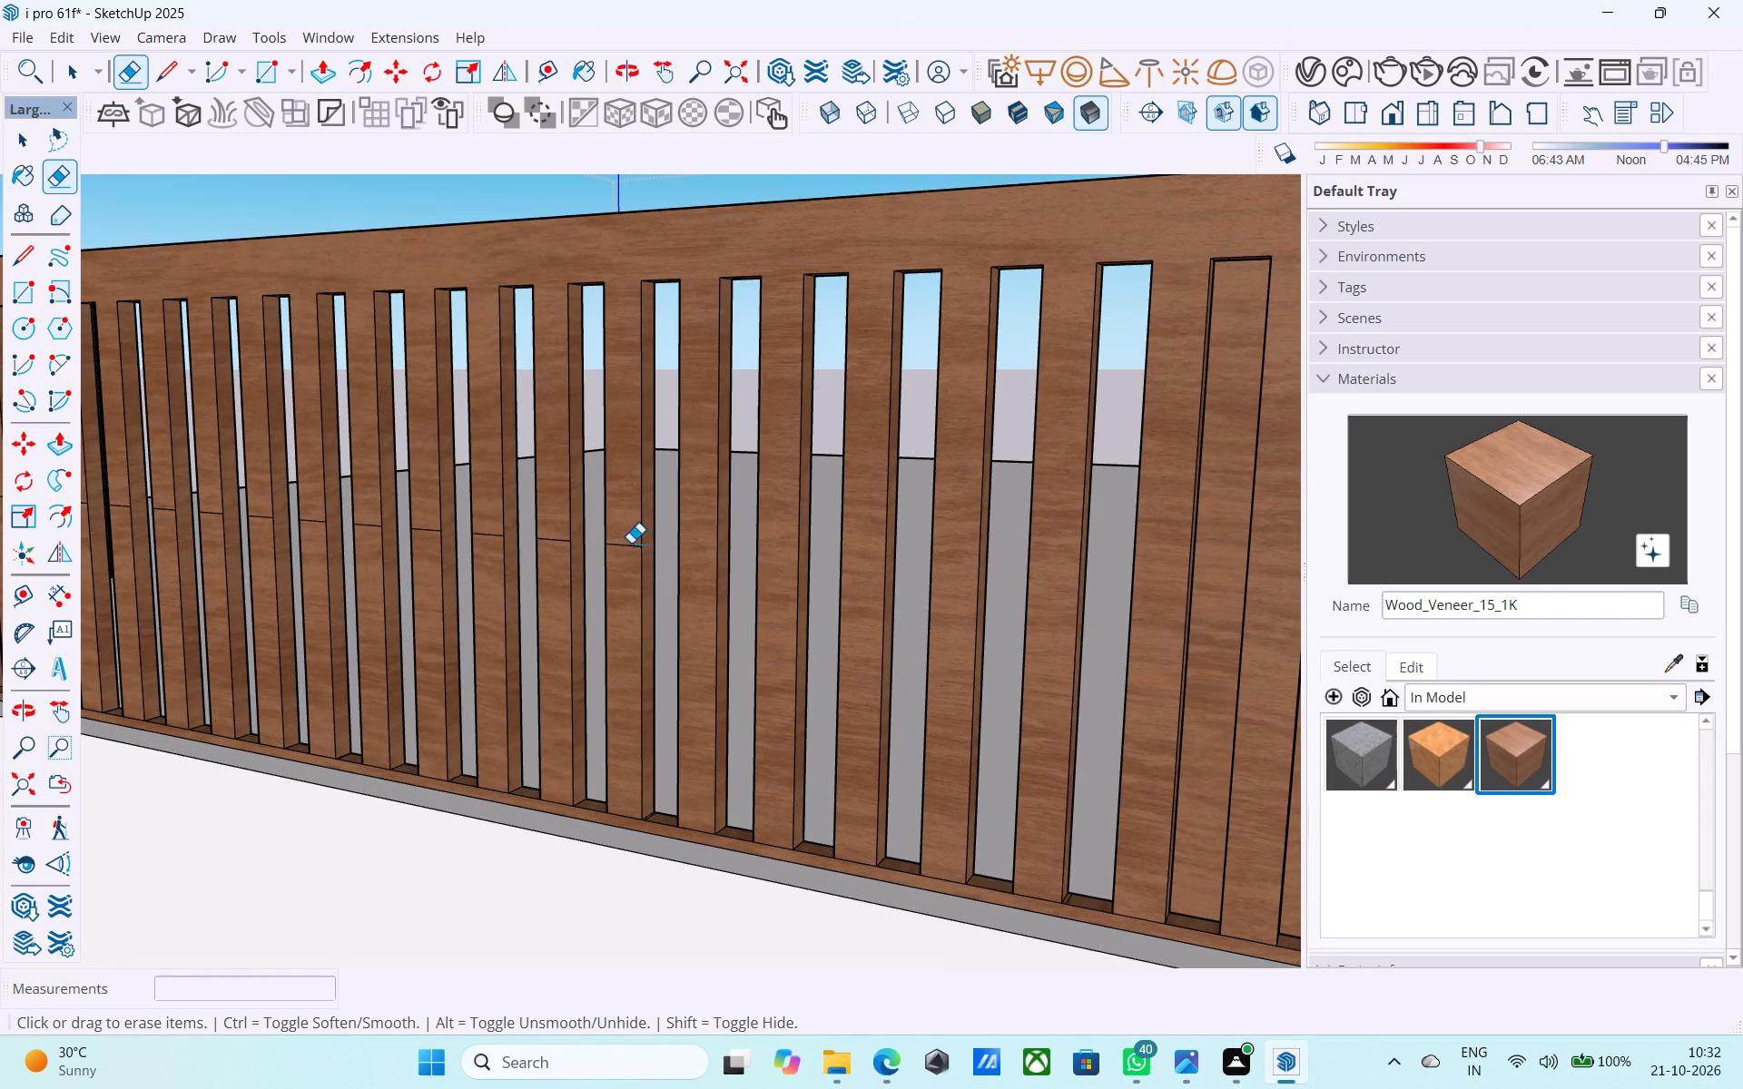
Erase the mid-height seam lines on the next eight front slats of the terrace railing, working toward the grey-clad block.
left_click_drag(627, 541, 625, 554)
left_click_drag(555, 539, 551, 552)
left_click(484, 530)
left_click_drag(430, 528, 428, 538)
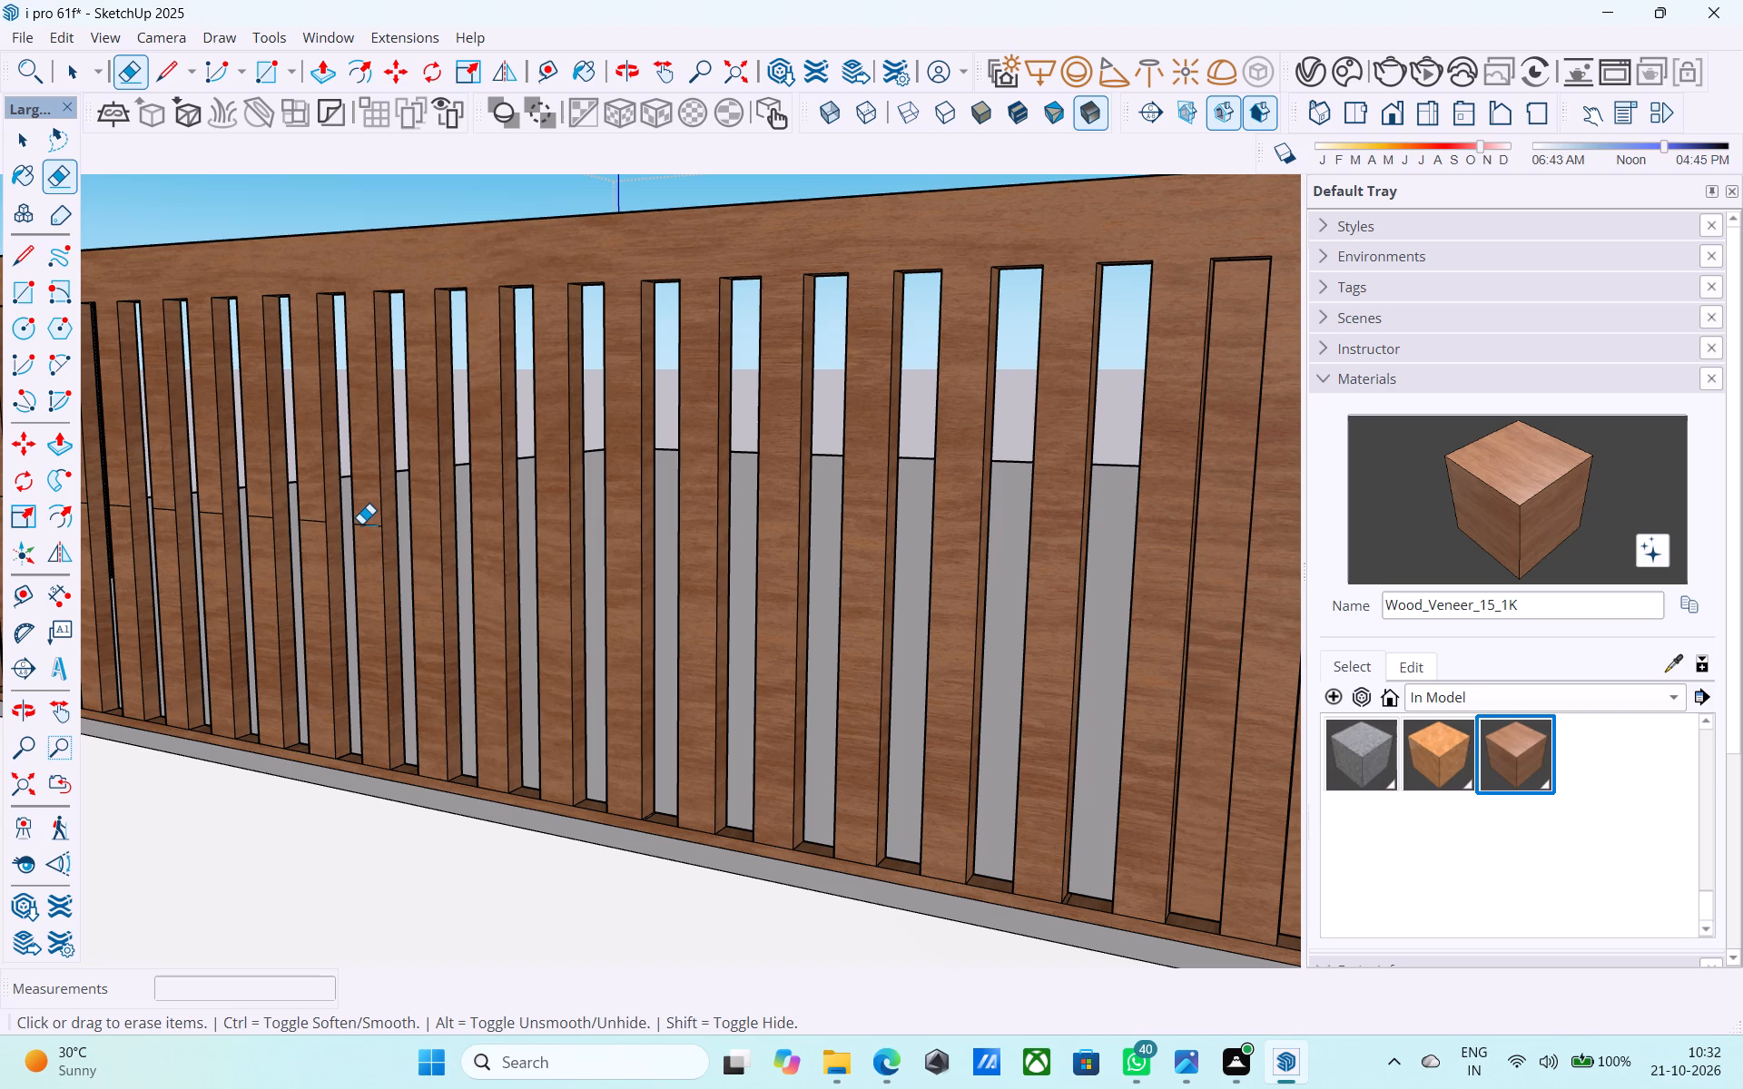
left_click(361, 524)
left_click(315, 521)
left_click(266, 518)
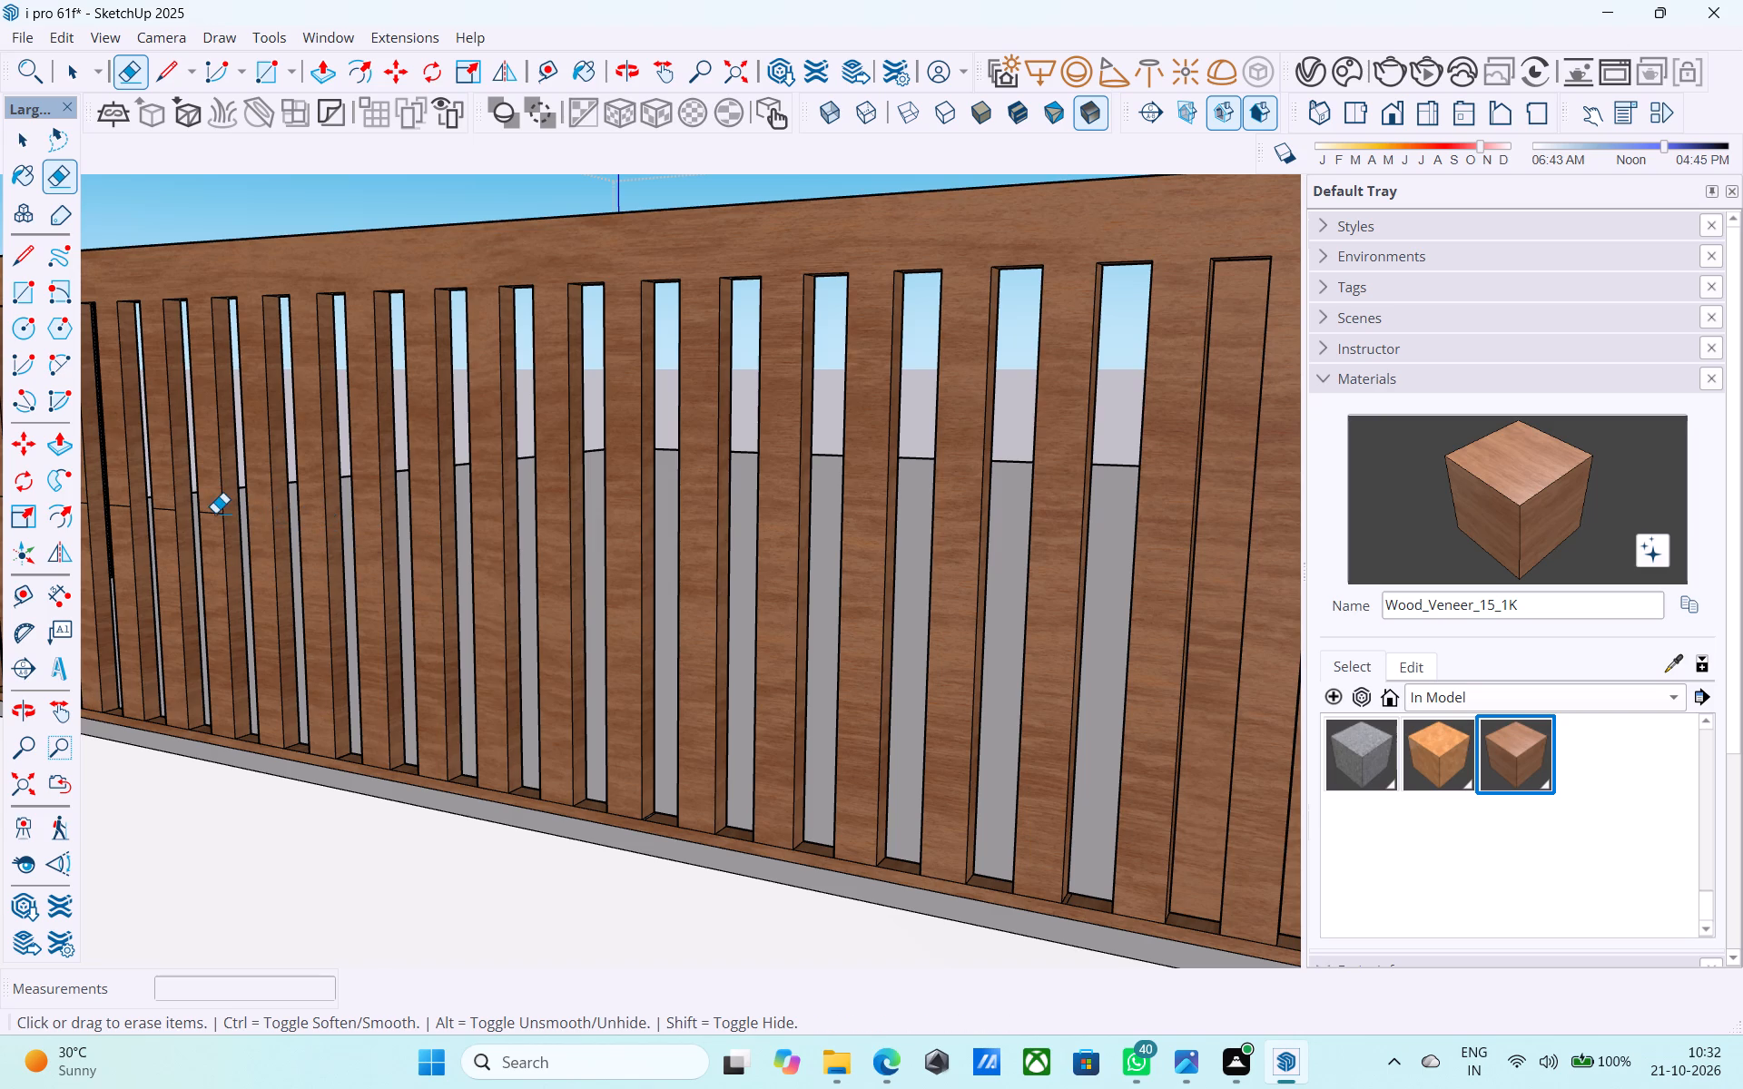
left_click(213, 513)
Continue erasing the mid-height seam lines on the following five front slats of the terrace railing.
scroll(635, 498, "down", 7)
scroll(479, 556, "up", 10)
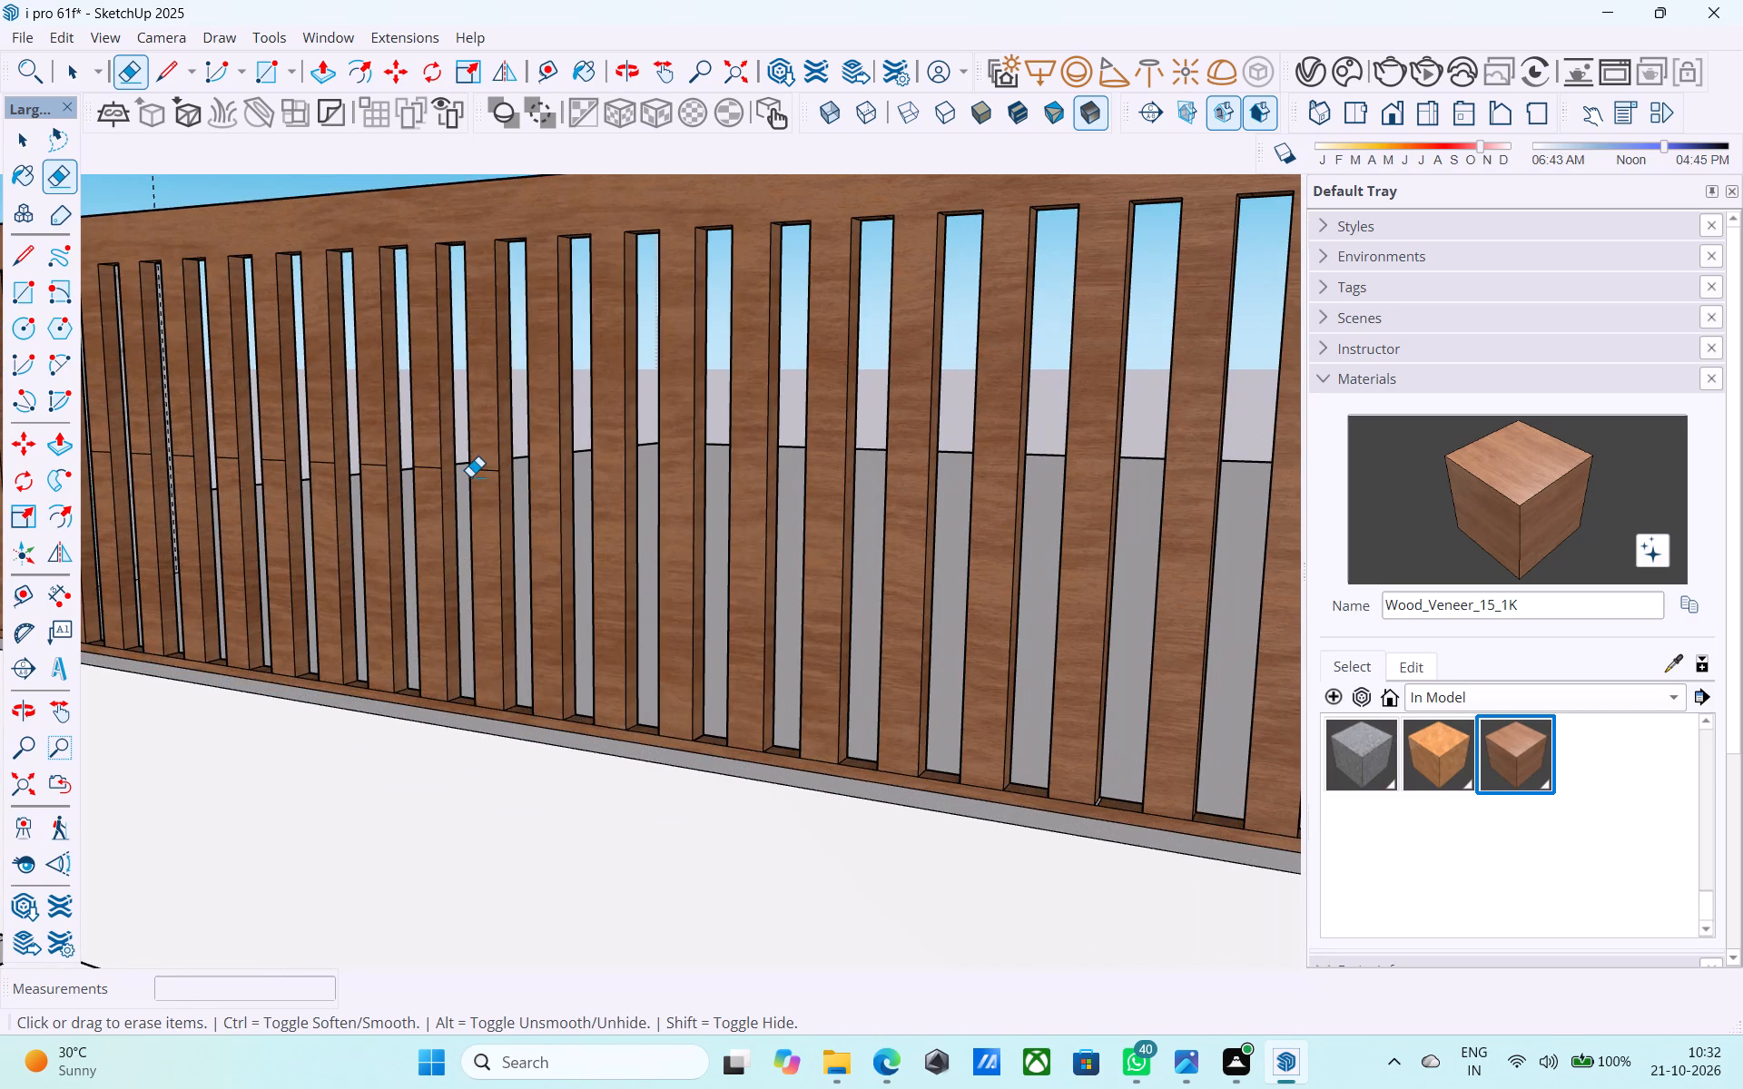
left_click(470, 475)
key("ctrl+z")
left_click_drag(480, 468, 482, 485)
left_click(428, 466)
left_click_drag(374, 463, 372, 471)
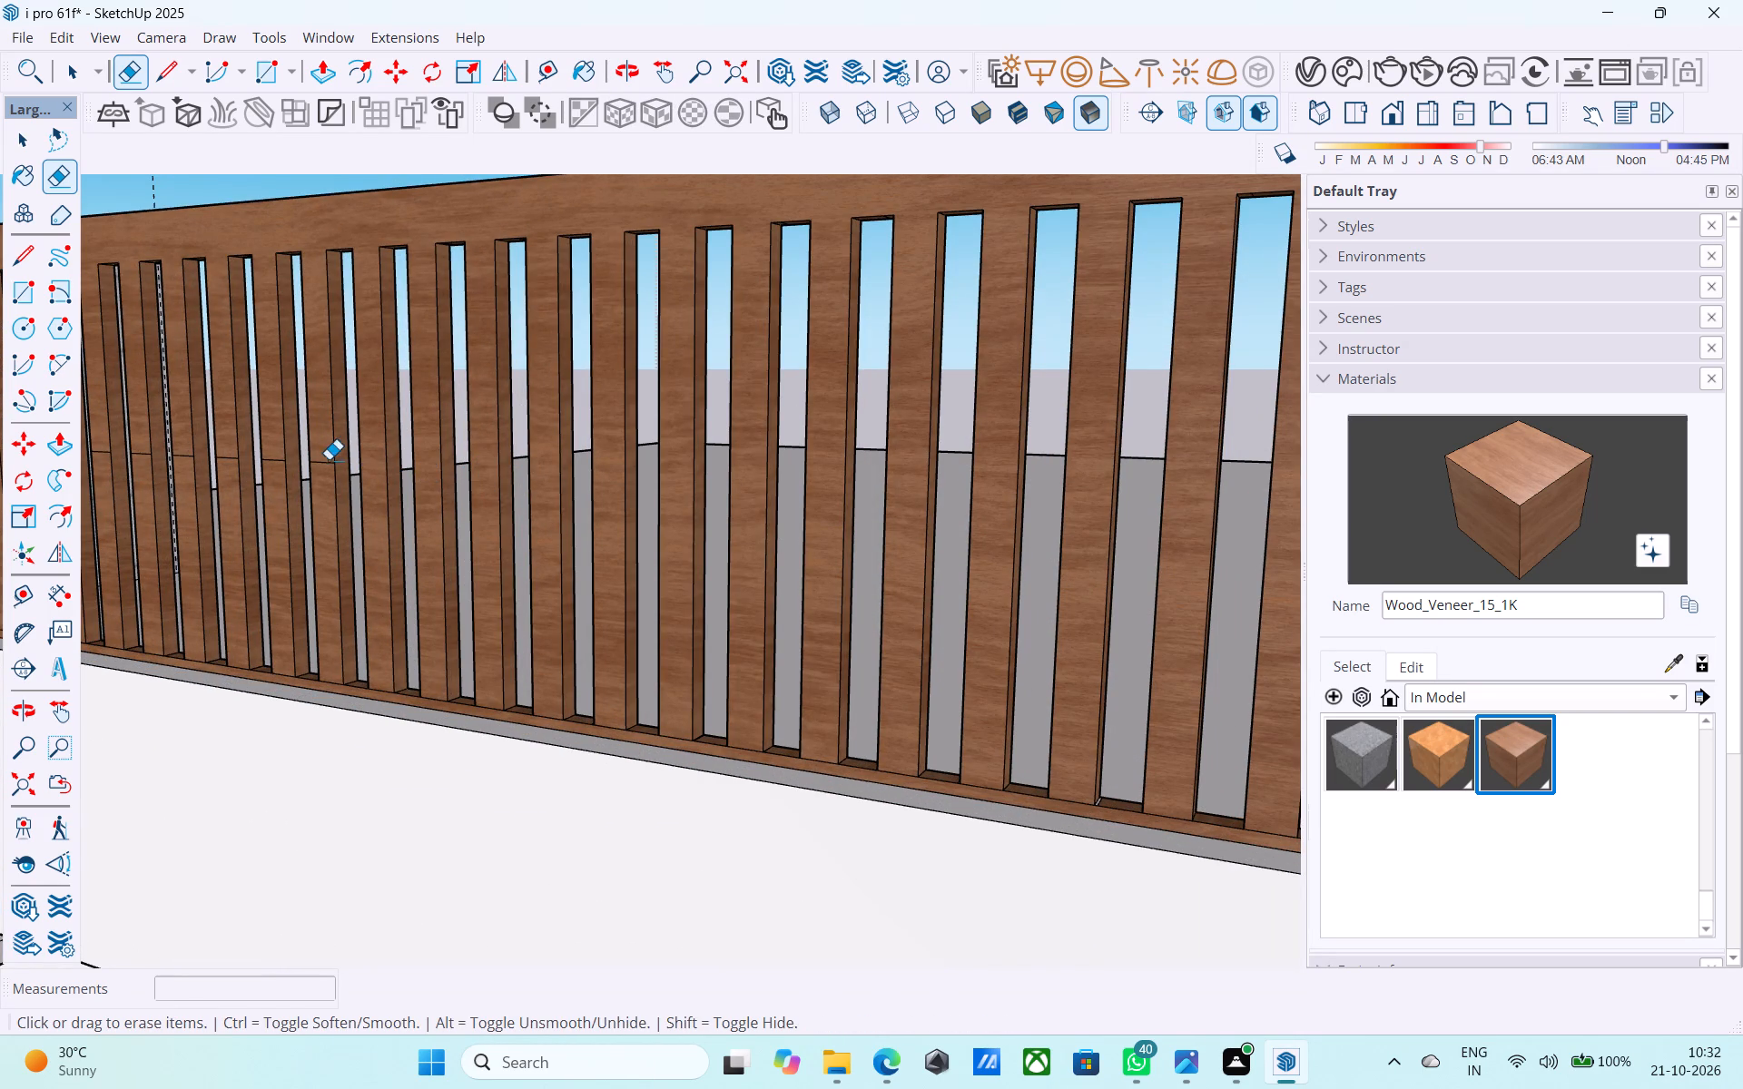
left_click_drag(320, 457, 320, 478)
left_click_drag(270, 454, 274, 474)
Erase the mid-height seam lines on the next six slats along the middle of the terrace railing.
scroll(629, 437, "down", 6)
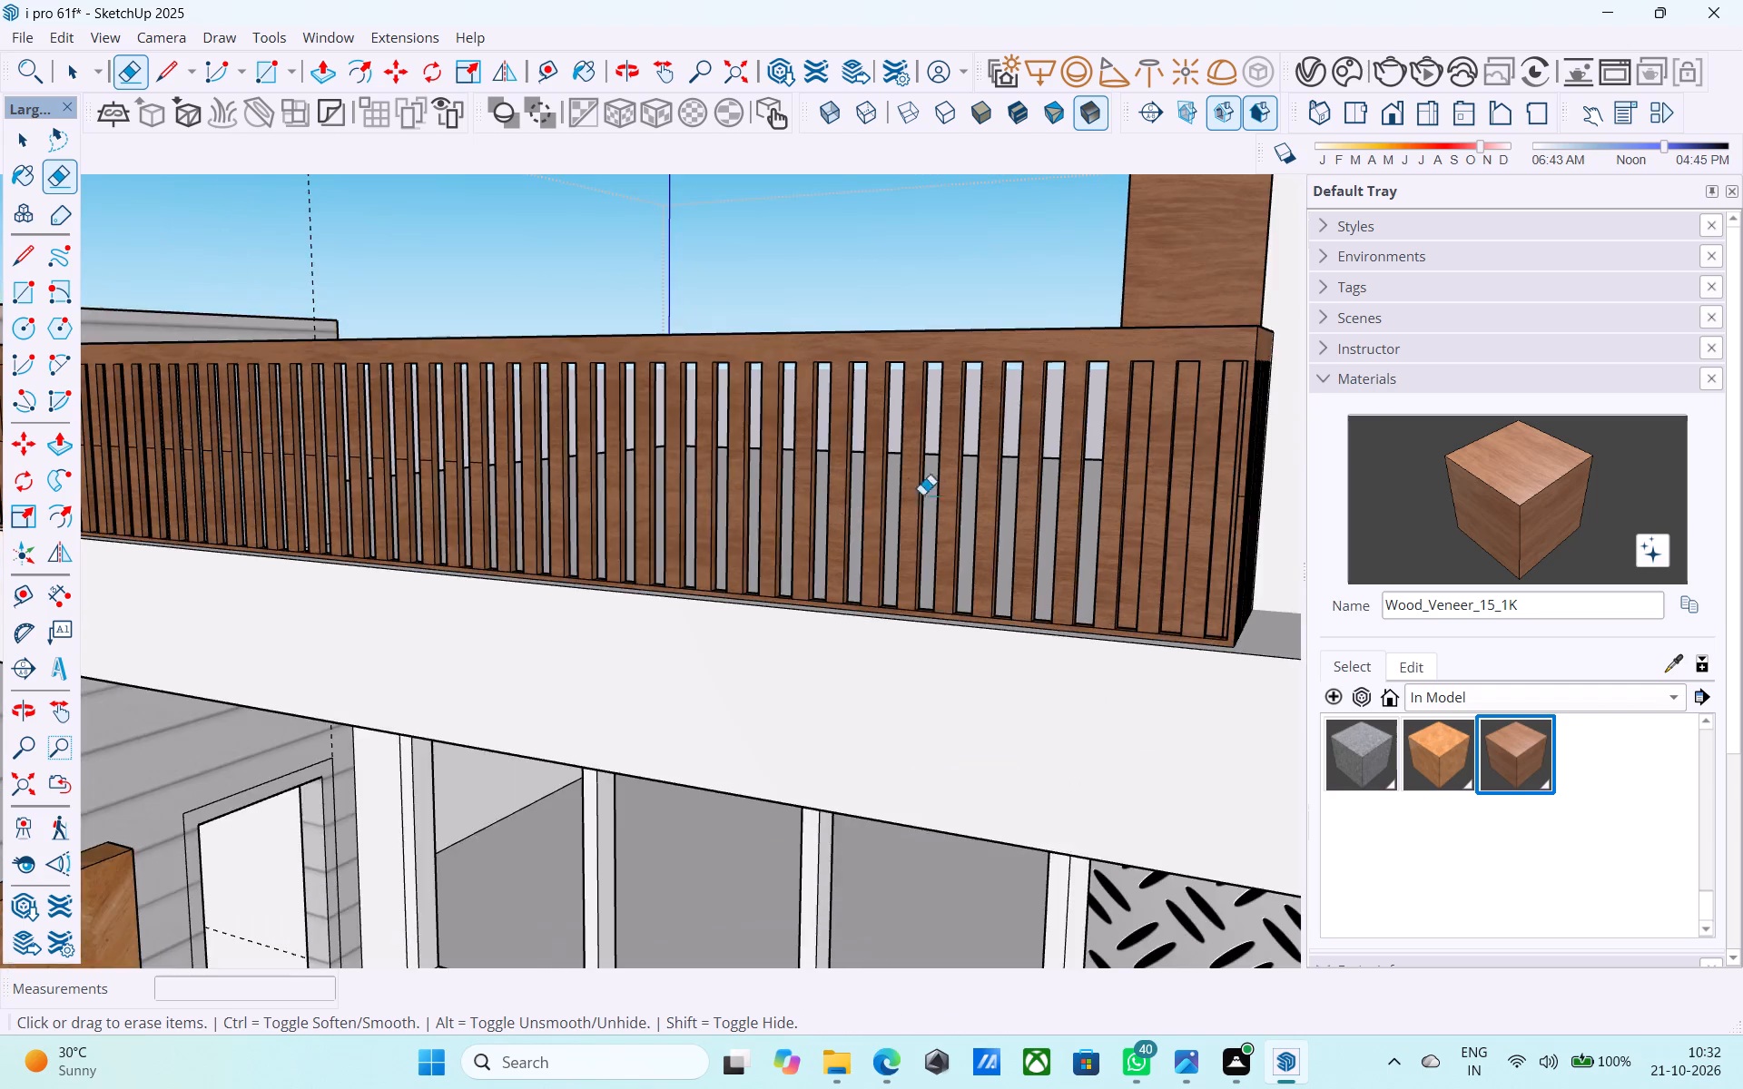
scroll(930, 495, "down", 5)
scroll(648, 462, "up", 4)
scroll(743, 495, "up", 4)
scroll(859, 512, "up", 3)
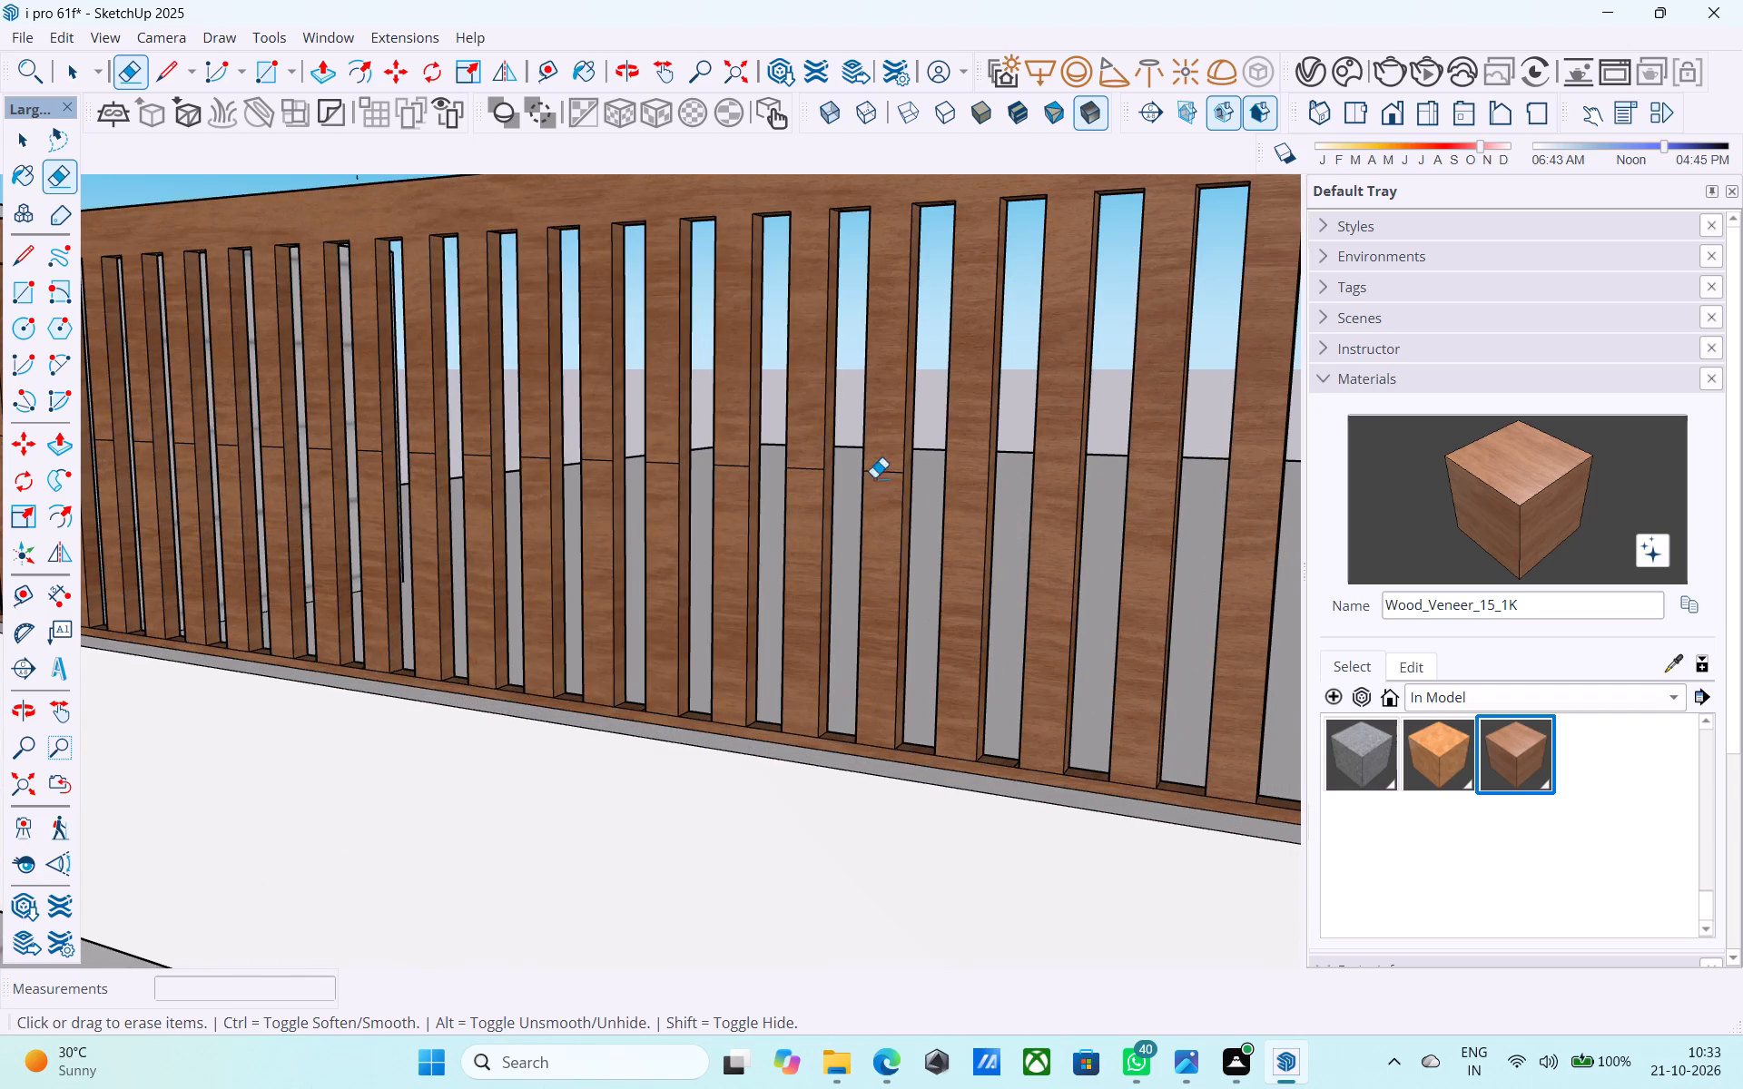
left_click(875, 470)
left_click(804, 468)
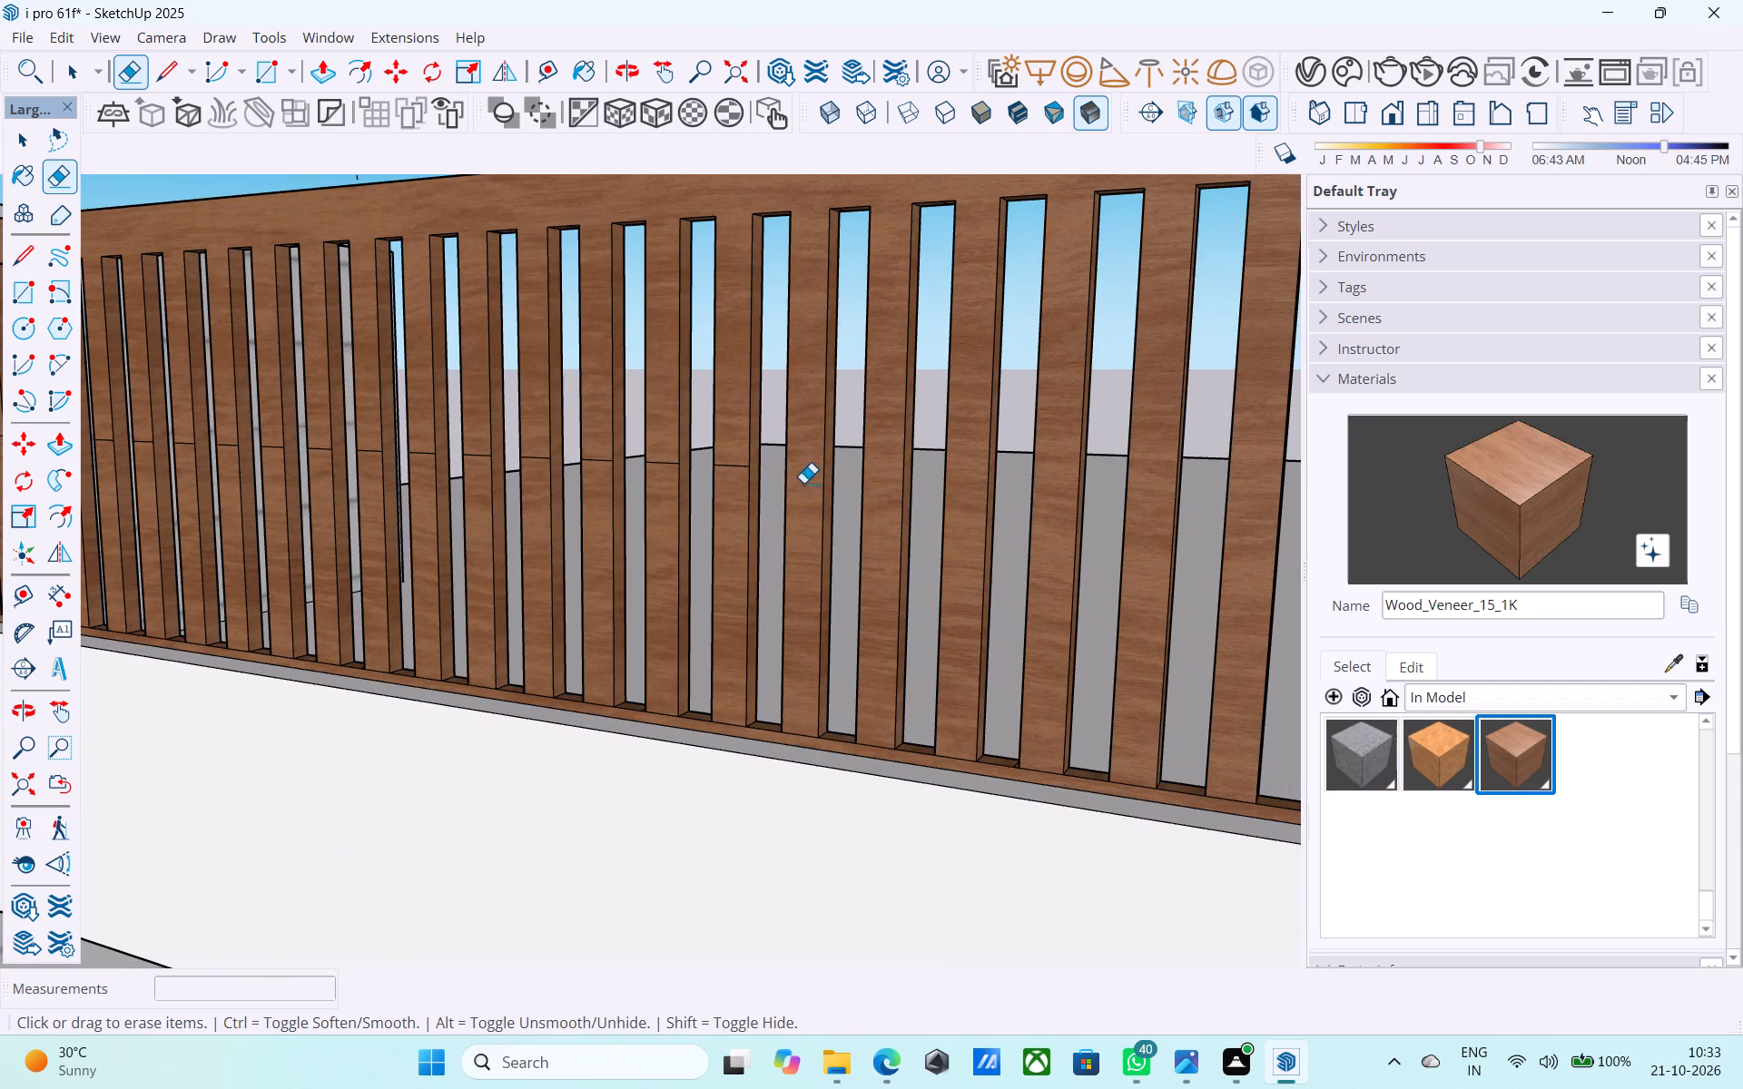
left_click_drag(737, 461, 735, 469)
left_click_drag(666, 460, 666, 469)
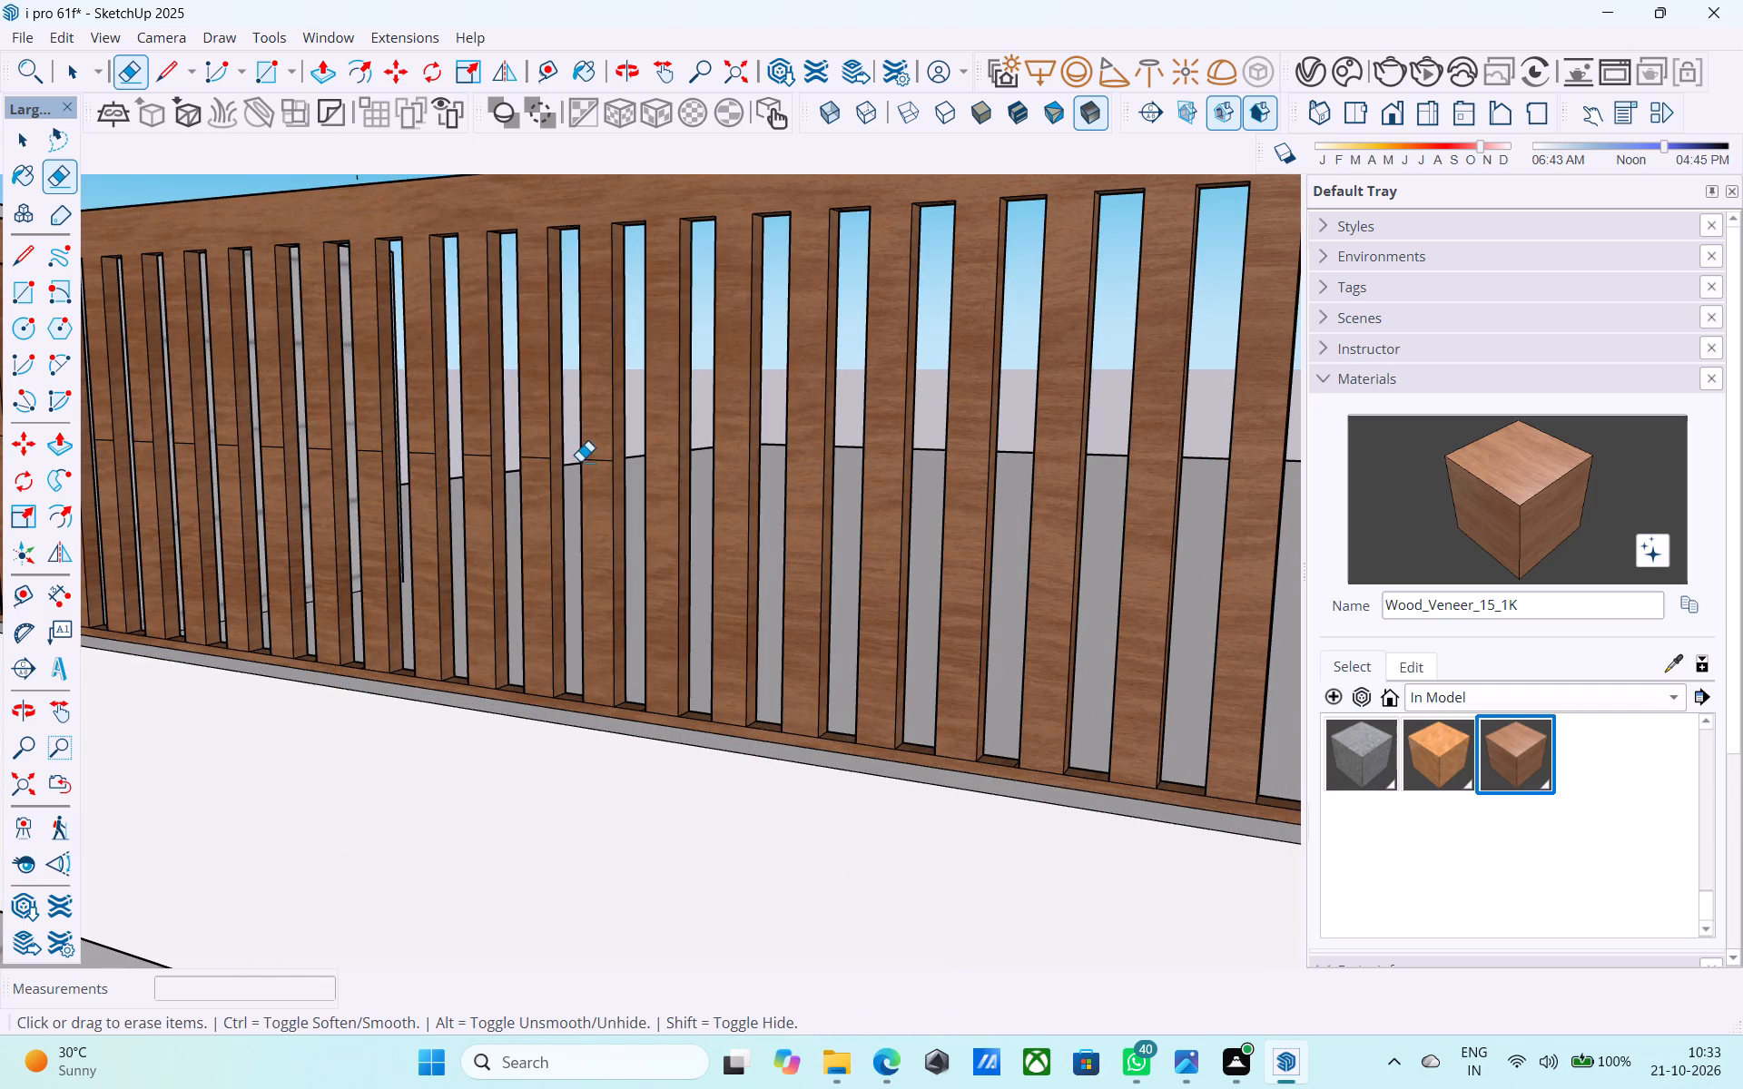
left_click_drag(590, 456, 594, 467)
left_click(542, 457)
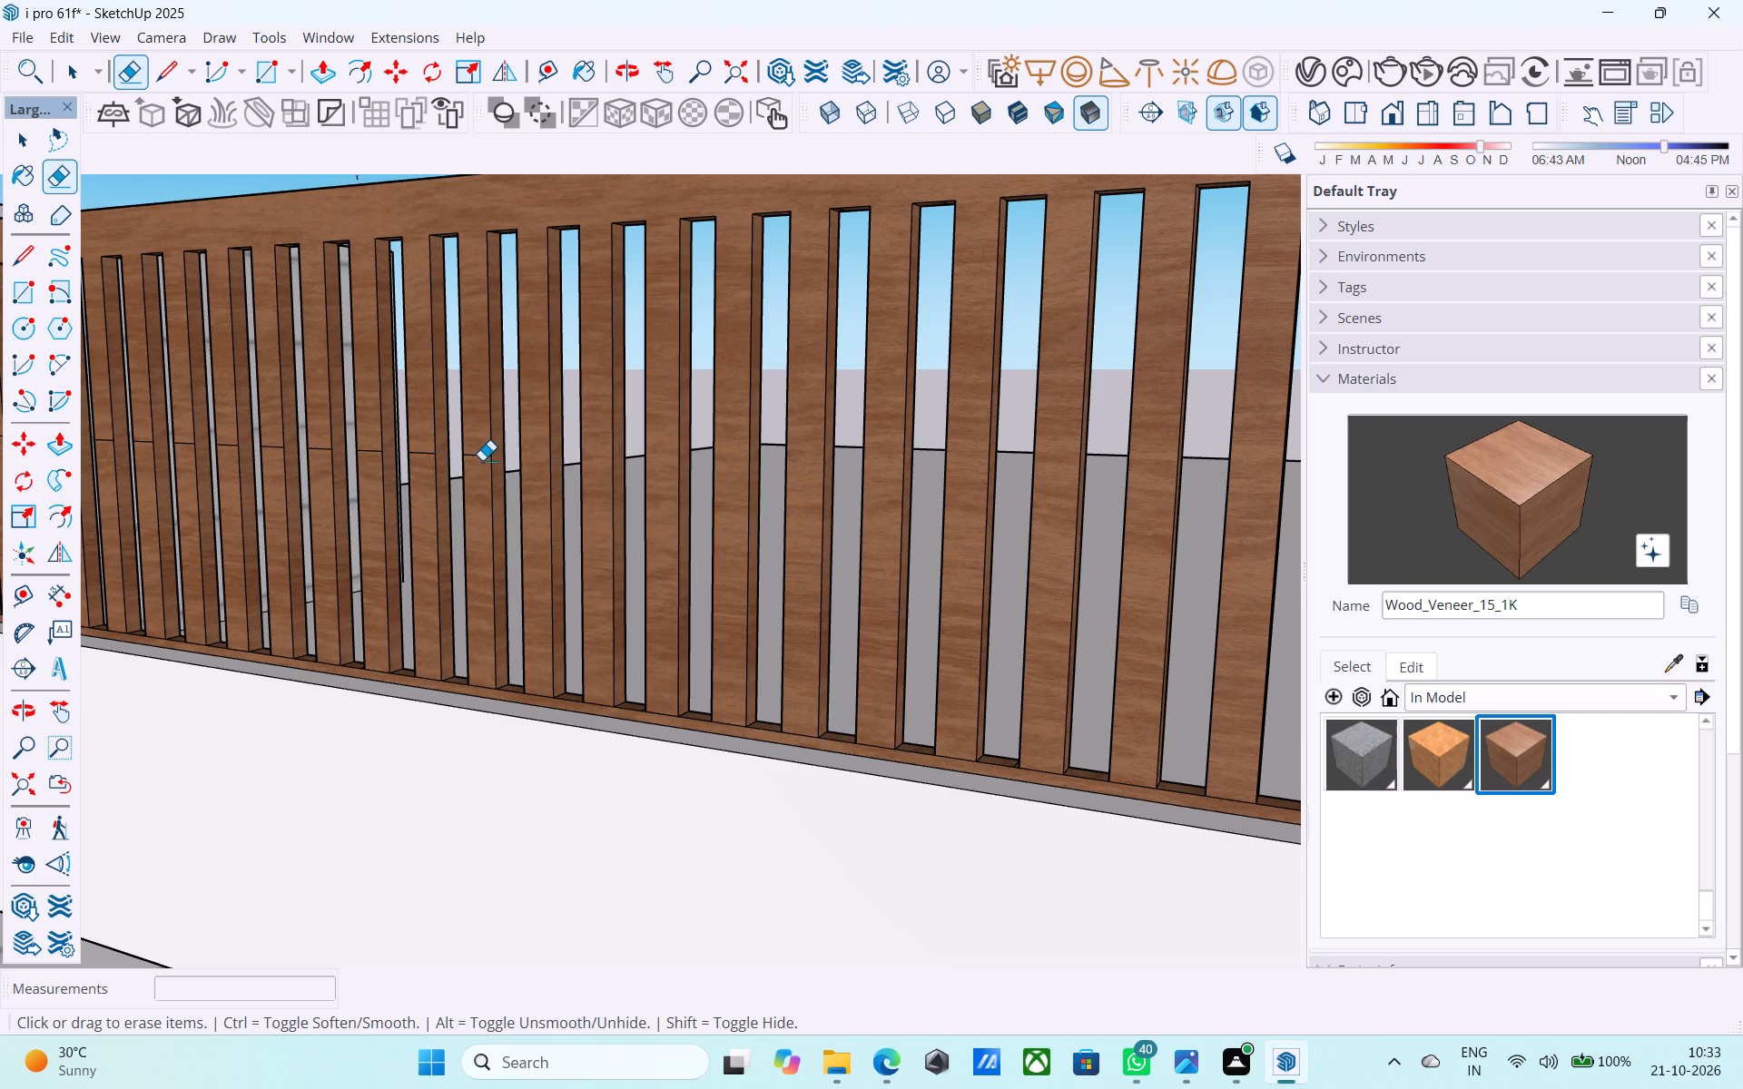
Erase the seam lines on eight more front slats, continuing along the railing toward the grey-clad block.
left_click(478, 456)
left_click(421, 449)
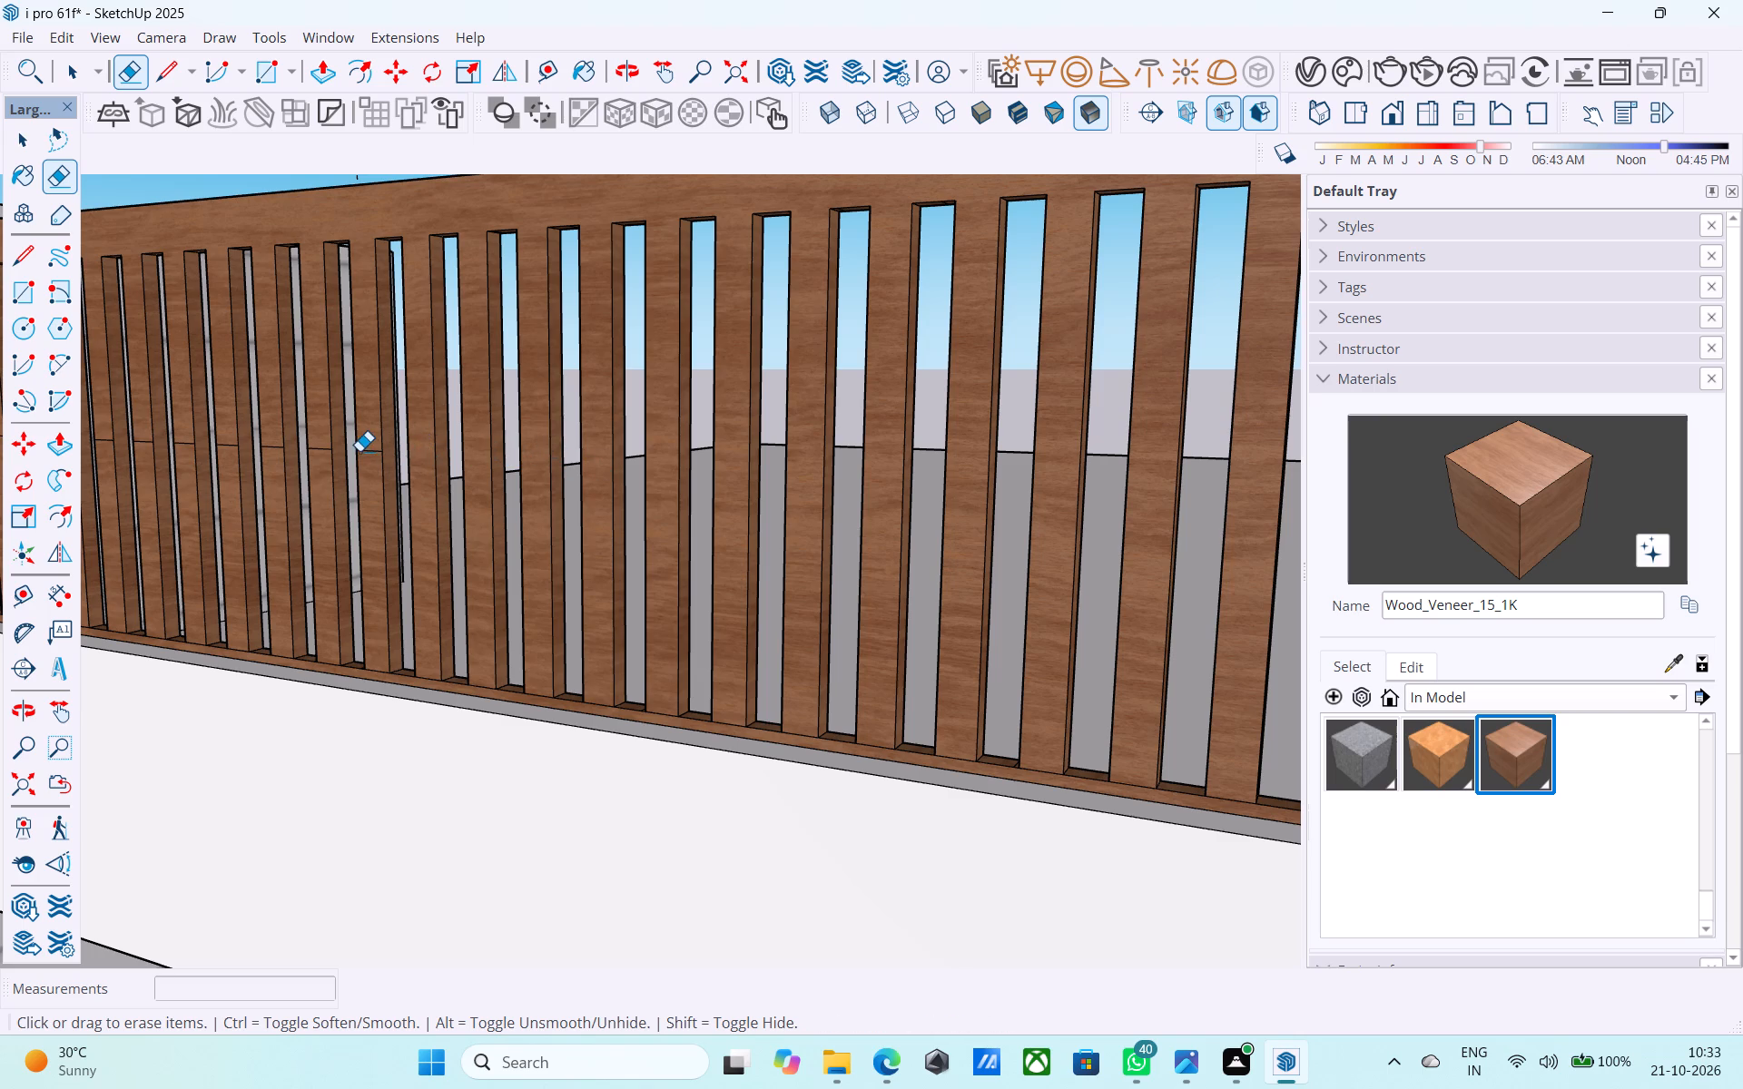
left_click(368, 451)
left_click(328, 447)
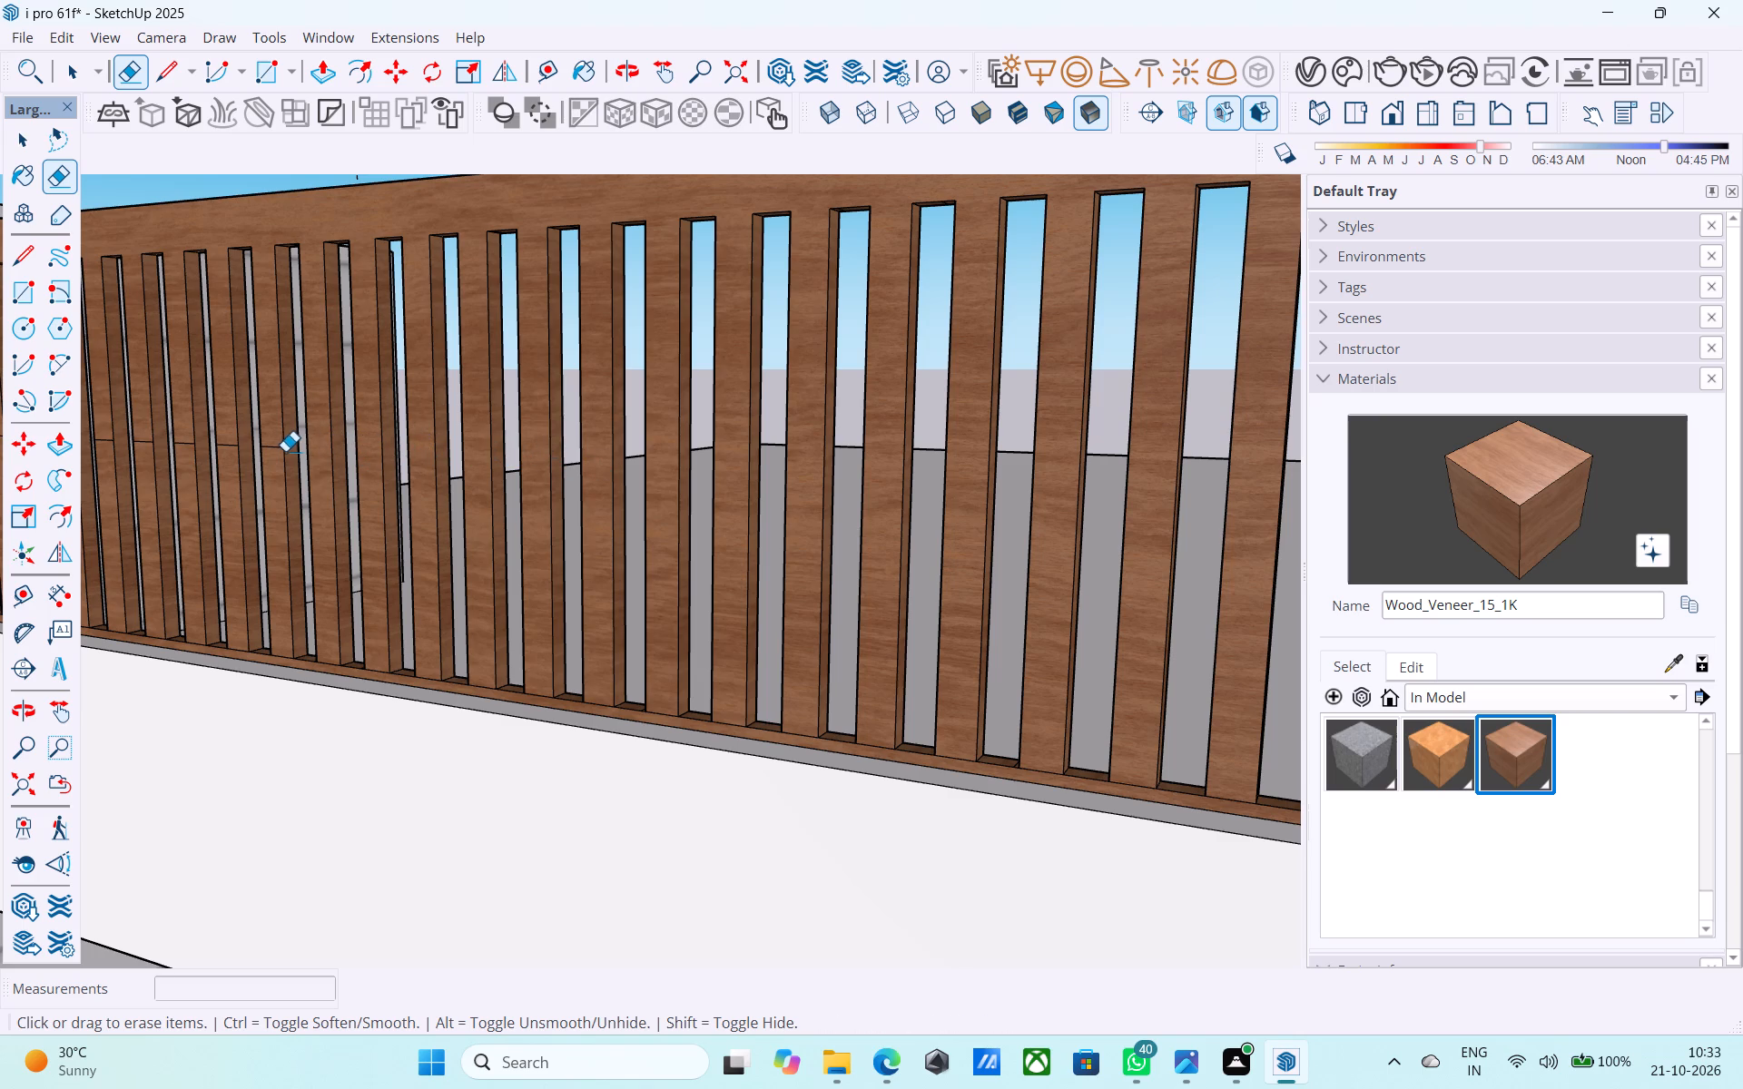
left_click(279, 447)
left_click(225, 443)
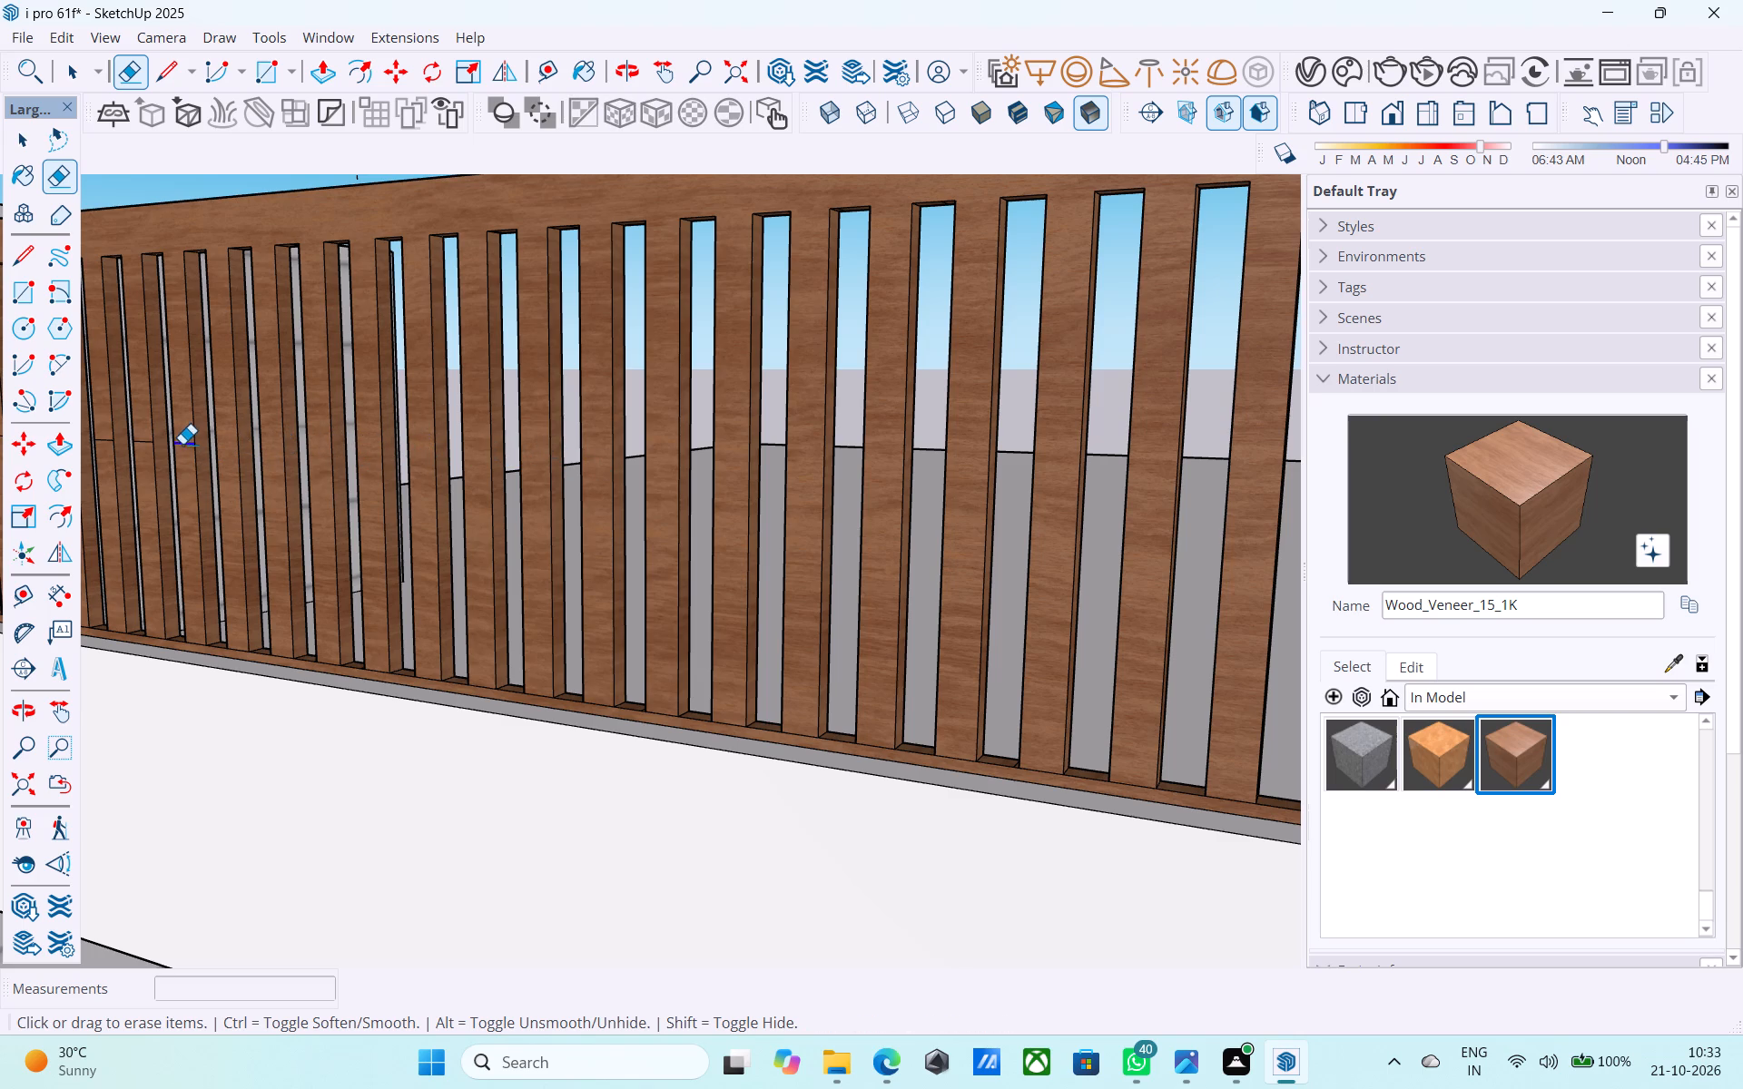
left_click(182, 444)
left_click(140, 442)
Erase the mid-height seam lines on the next six front slats of the railing, approaching the grey-clad block.
scroll(704, 420, "down", 6)
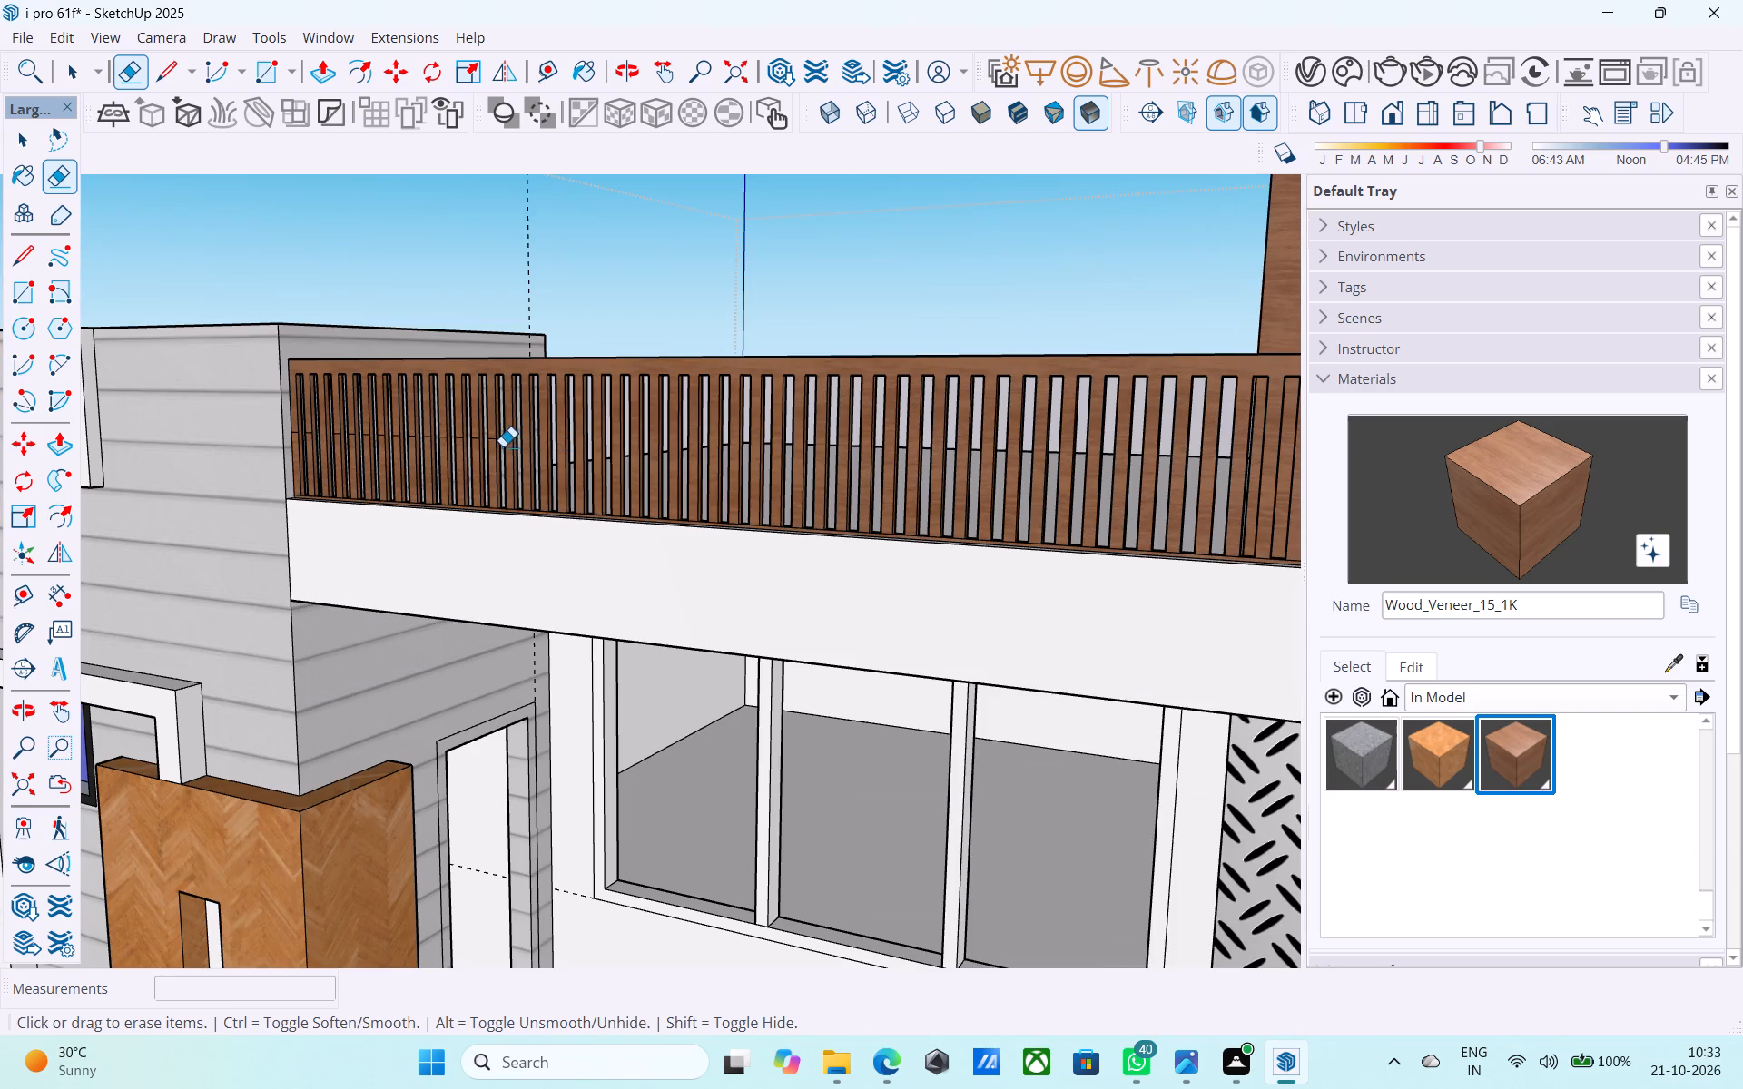
scroll(333, 446, "up", 5)
scroll(667, 464, "up", 9)
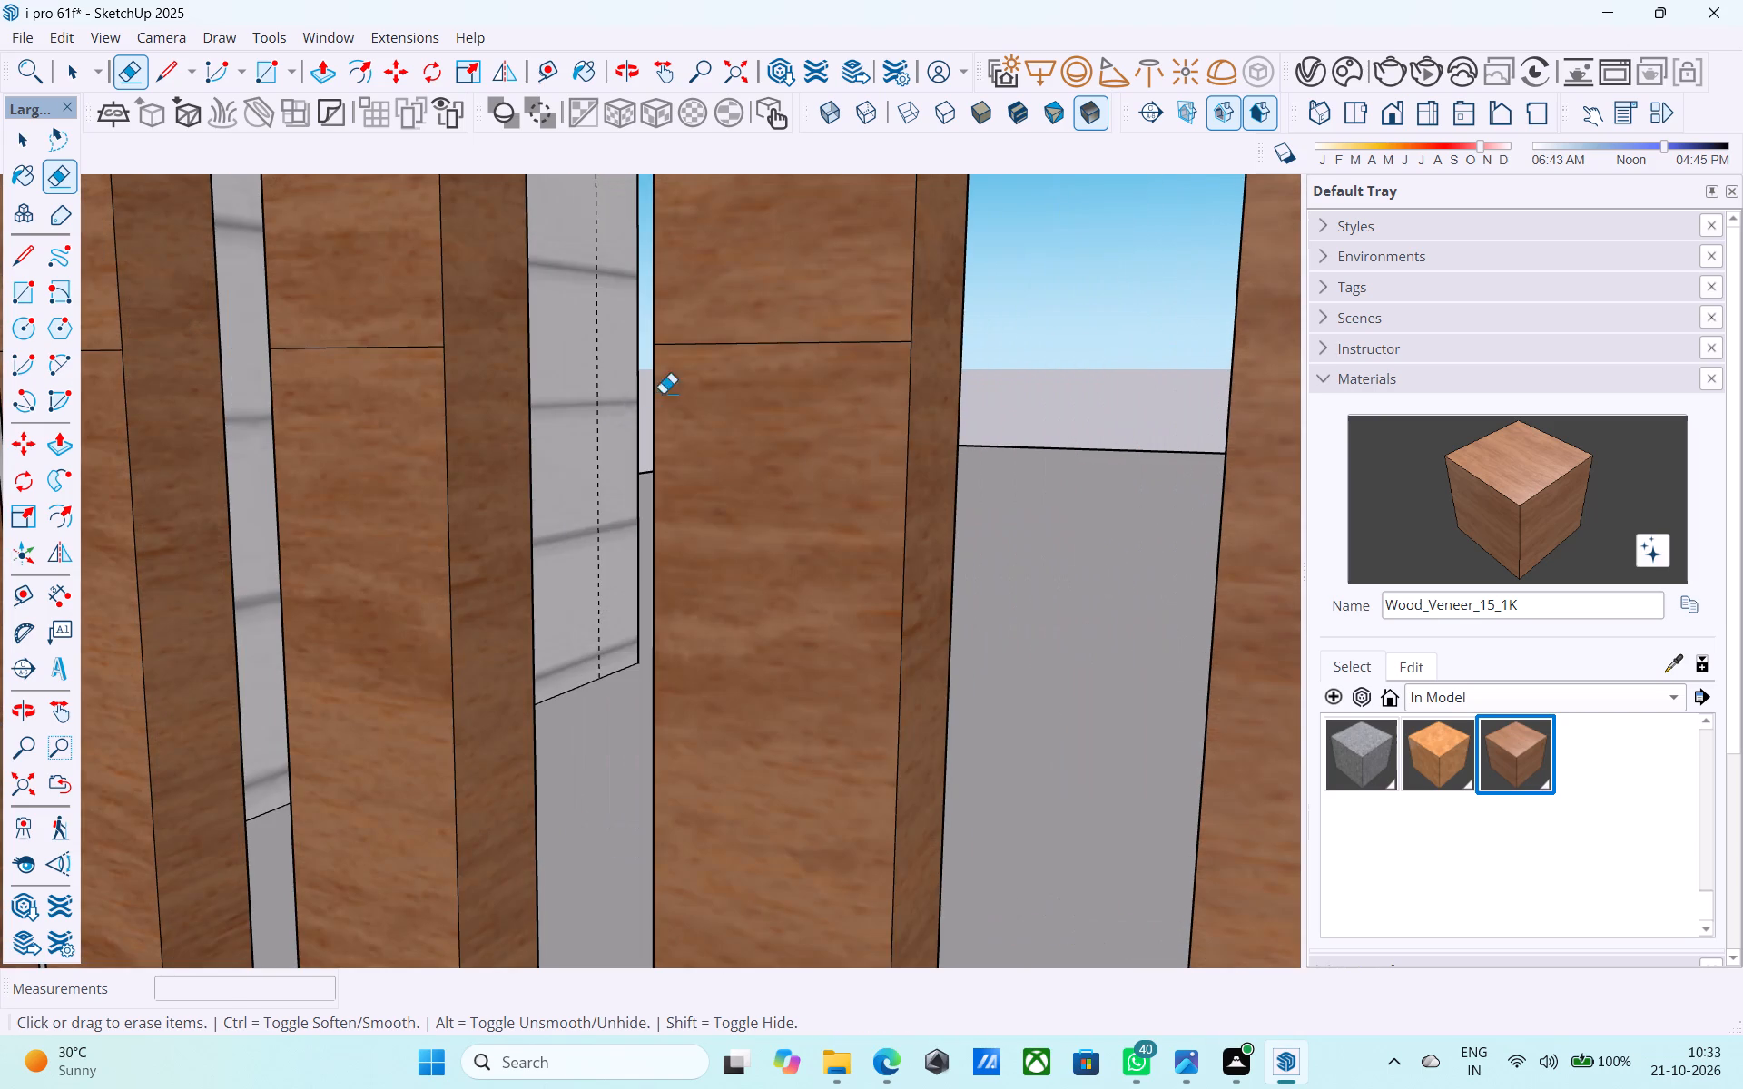
left_click(713, 351)
left_click_drag(709, 328, 703, 386)
left_click_drag(390, 336, 392, 366)
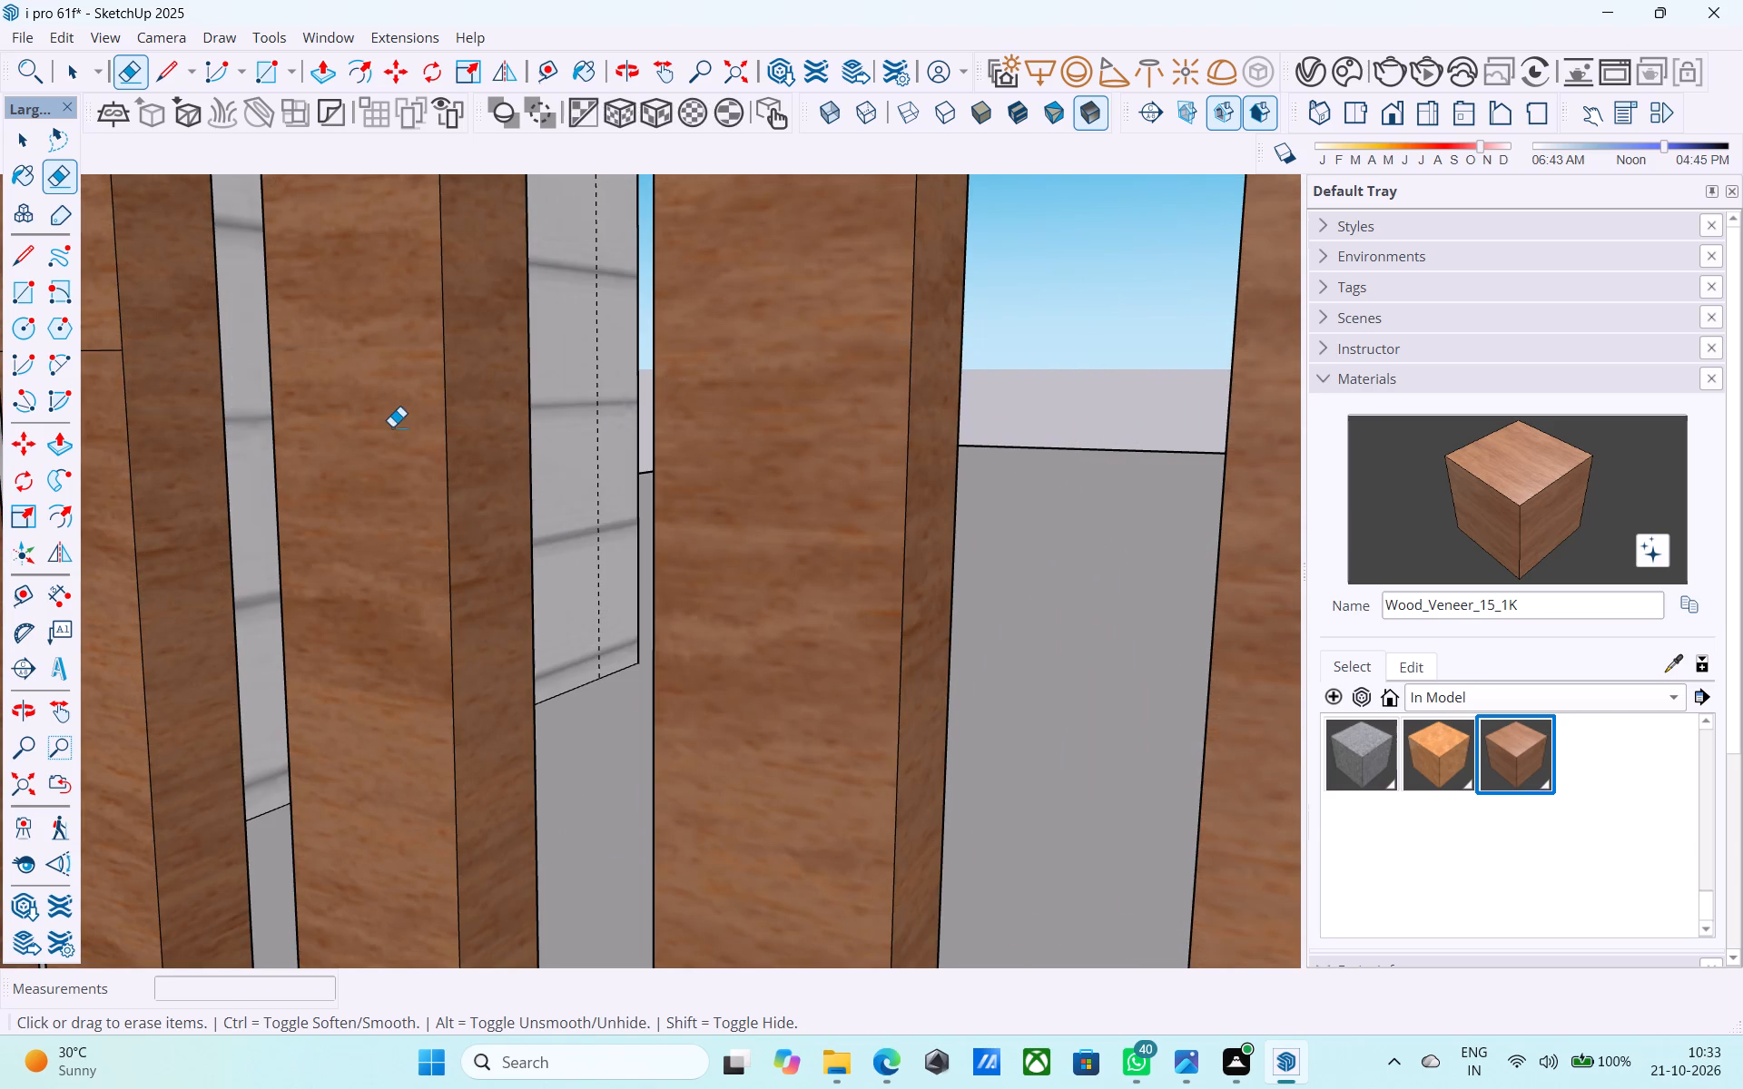
scroll(392, 427, "down", 15)
scroll(515, 396, "down", 5)
scroll(319, 427, "up", 3)
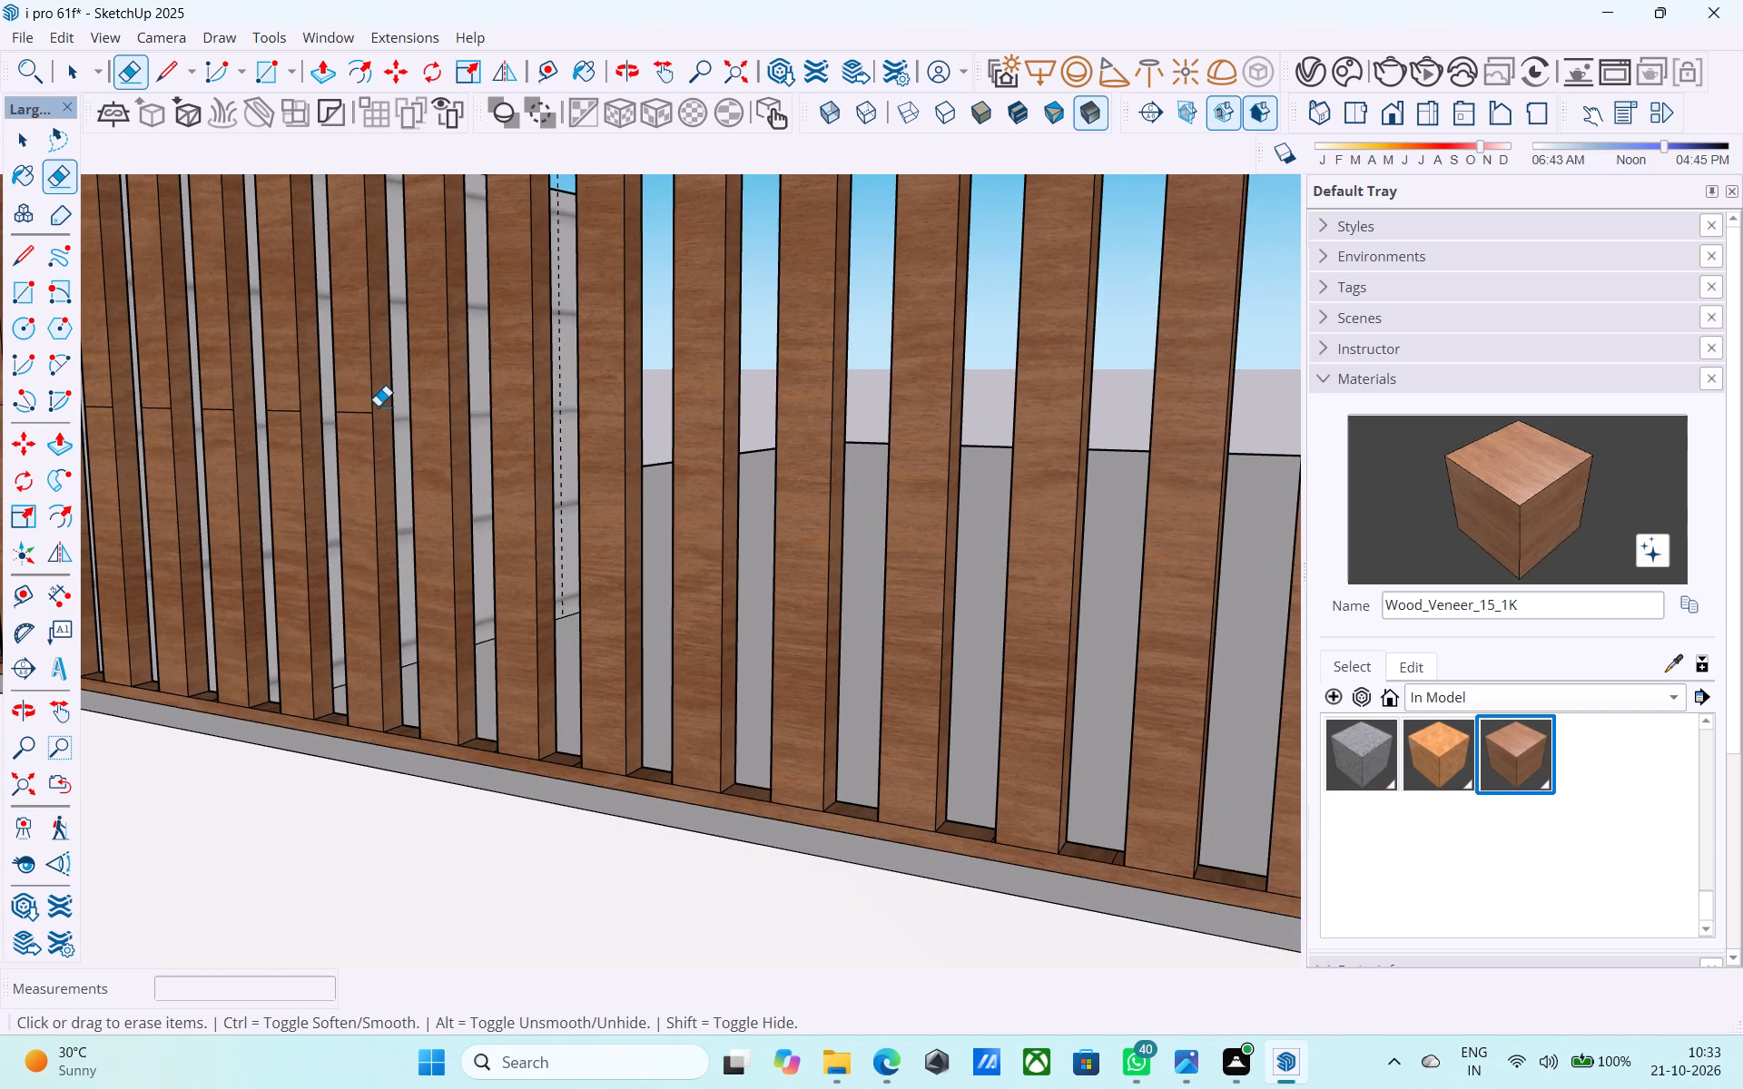
left_click_drag(359, 404, 353, 427)
left_click(278, 408)
left_click_drag(214, 401, 220, 414)
left_click_drag(156, 404, 156, 423)
Erase the mid-height seam lines on the next six front slats, stopping short of the last two beside the grey-clad block.
scroll(781, 307, "down", 5)
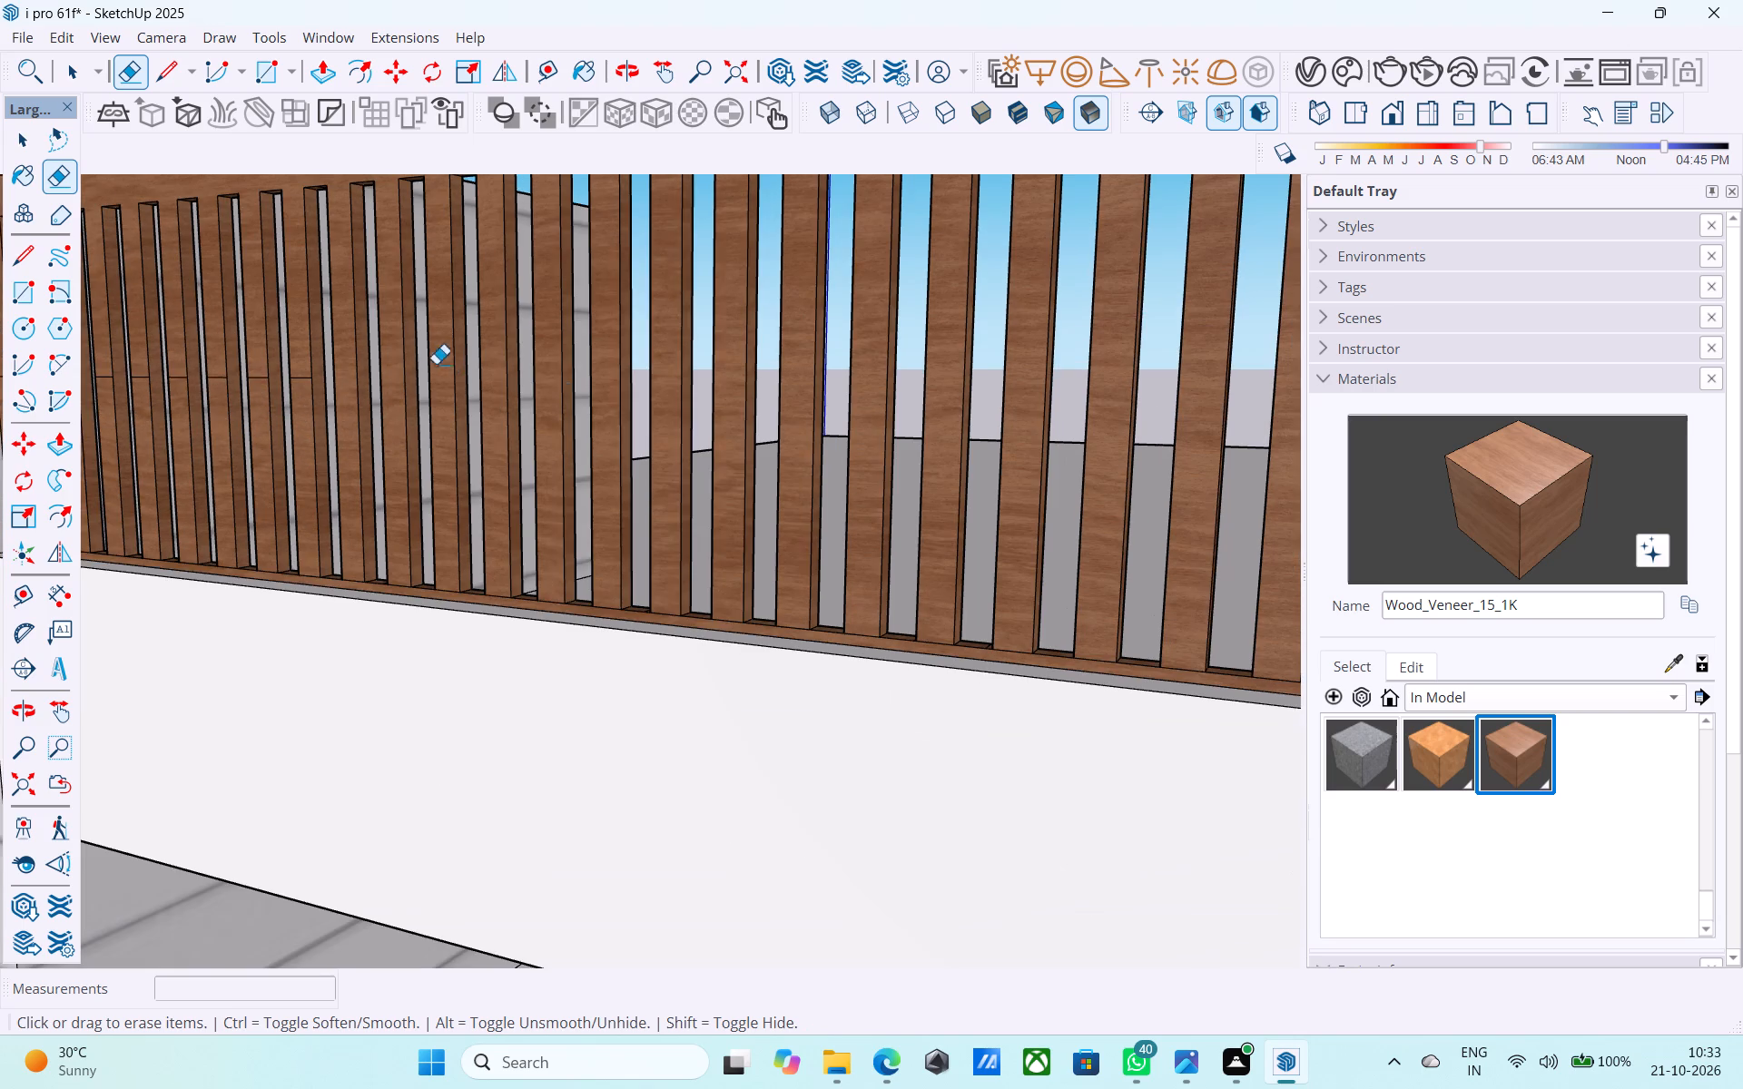
scroll(936, 268, "down", 5)
scroll(522, 342, "up", 9)
left_click_drag(469, 337, 472, 348)
left_click_drag(405, 337, 385, 368)
left_click_drag(312, 338, 319, 349)
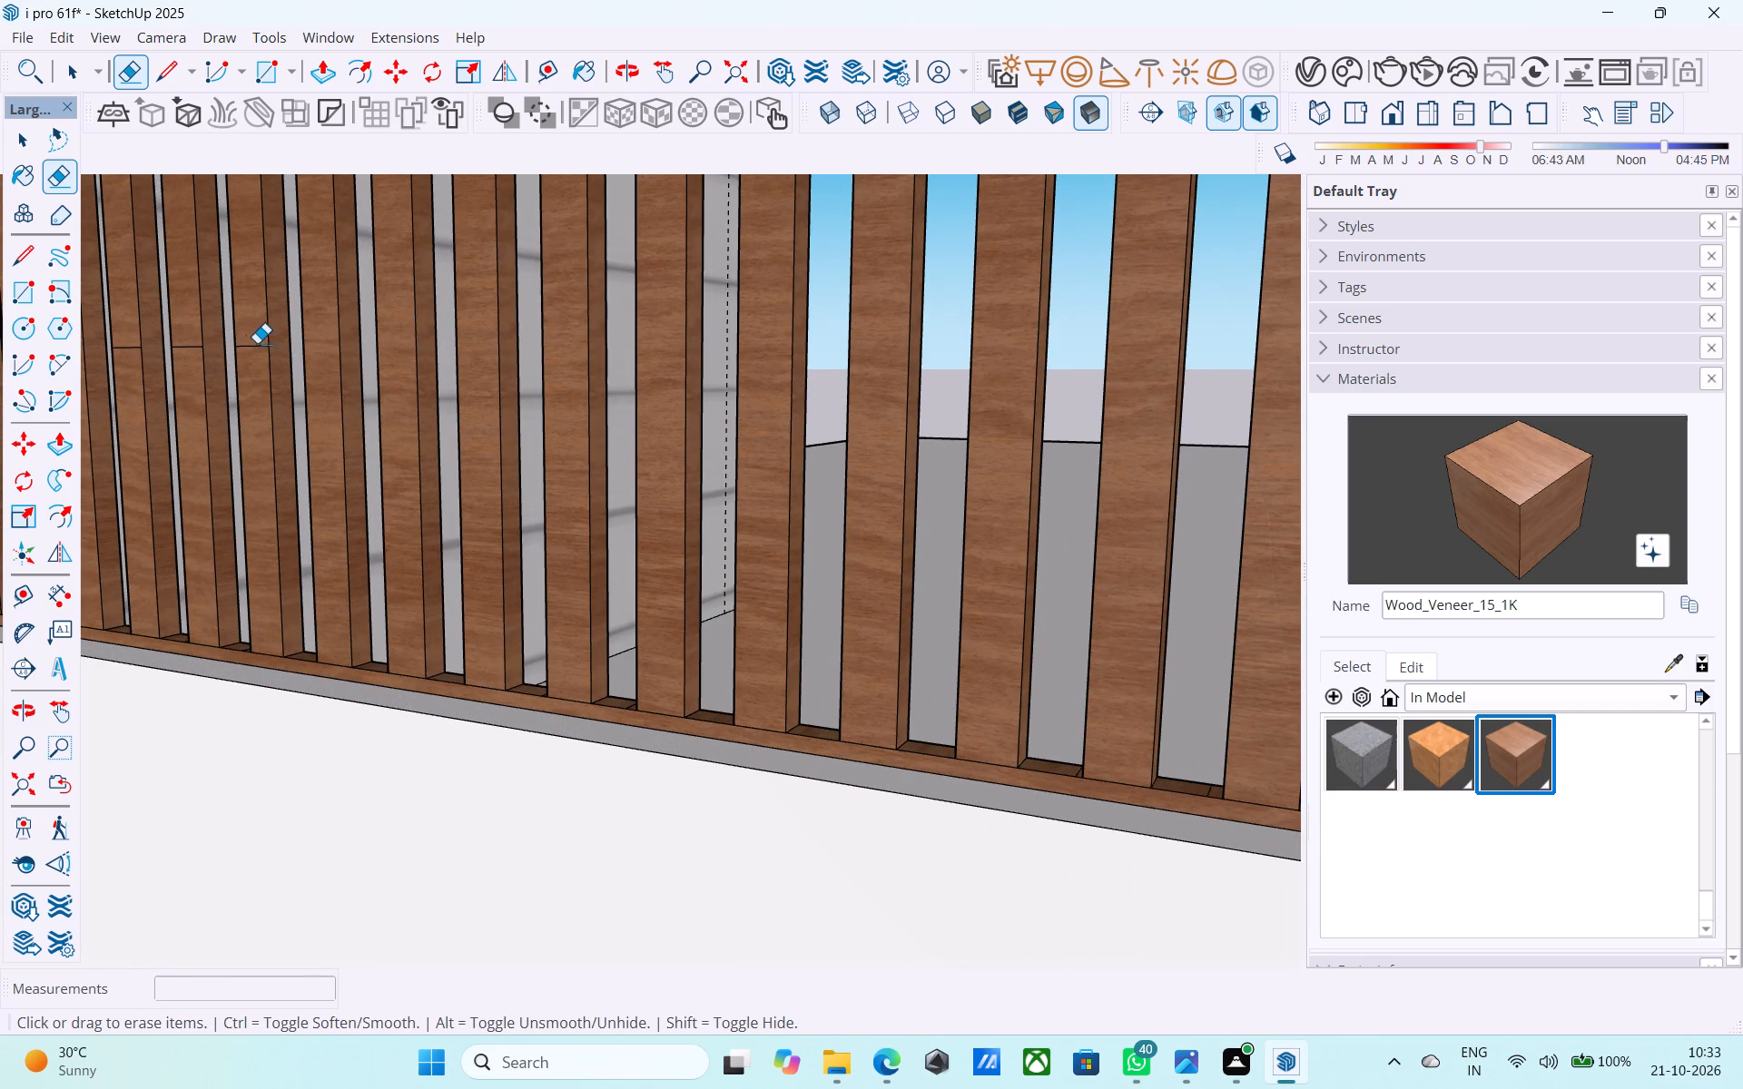
left_click(251, 341)
left_click_drag(191, 339, 183, 358)
left_click_drag(130, 338, 128, 338)
left_click_drag(128, 338, 127, 350)
Erase the seam lines on the last two railing slats beside the grey-clad block, undoing any accidental geometry deletion.
scroll(848, 280, "down", 6)
scroll(299, 341, "up", 5)
left_click_drag(230, 317, 230, 332)
left_click_drag(276, 315, 283, 342)
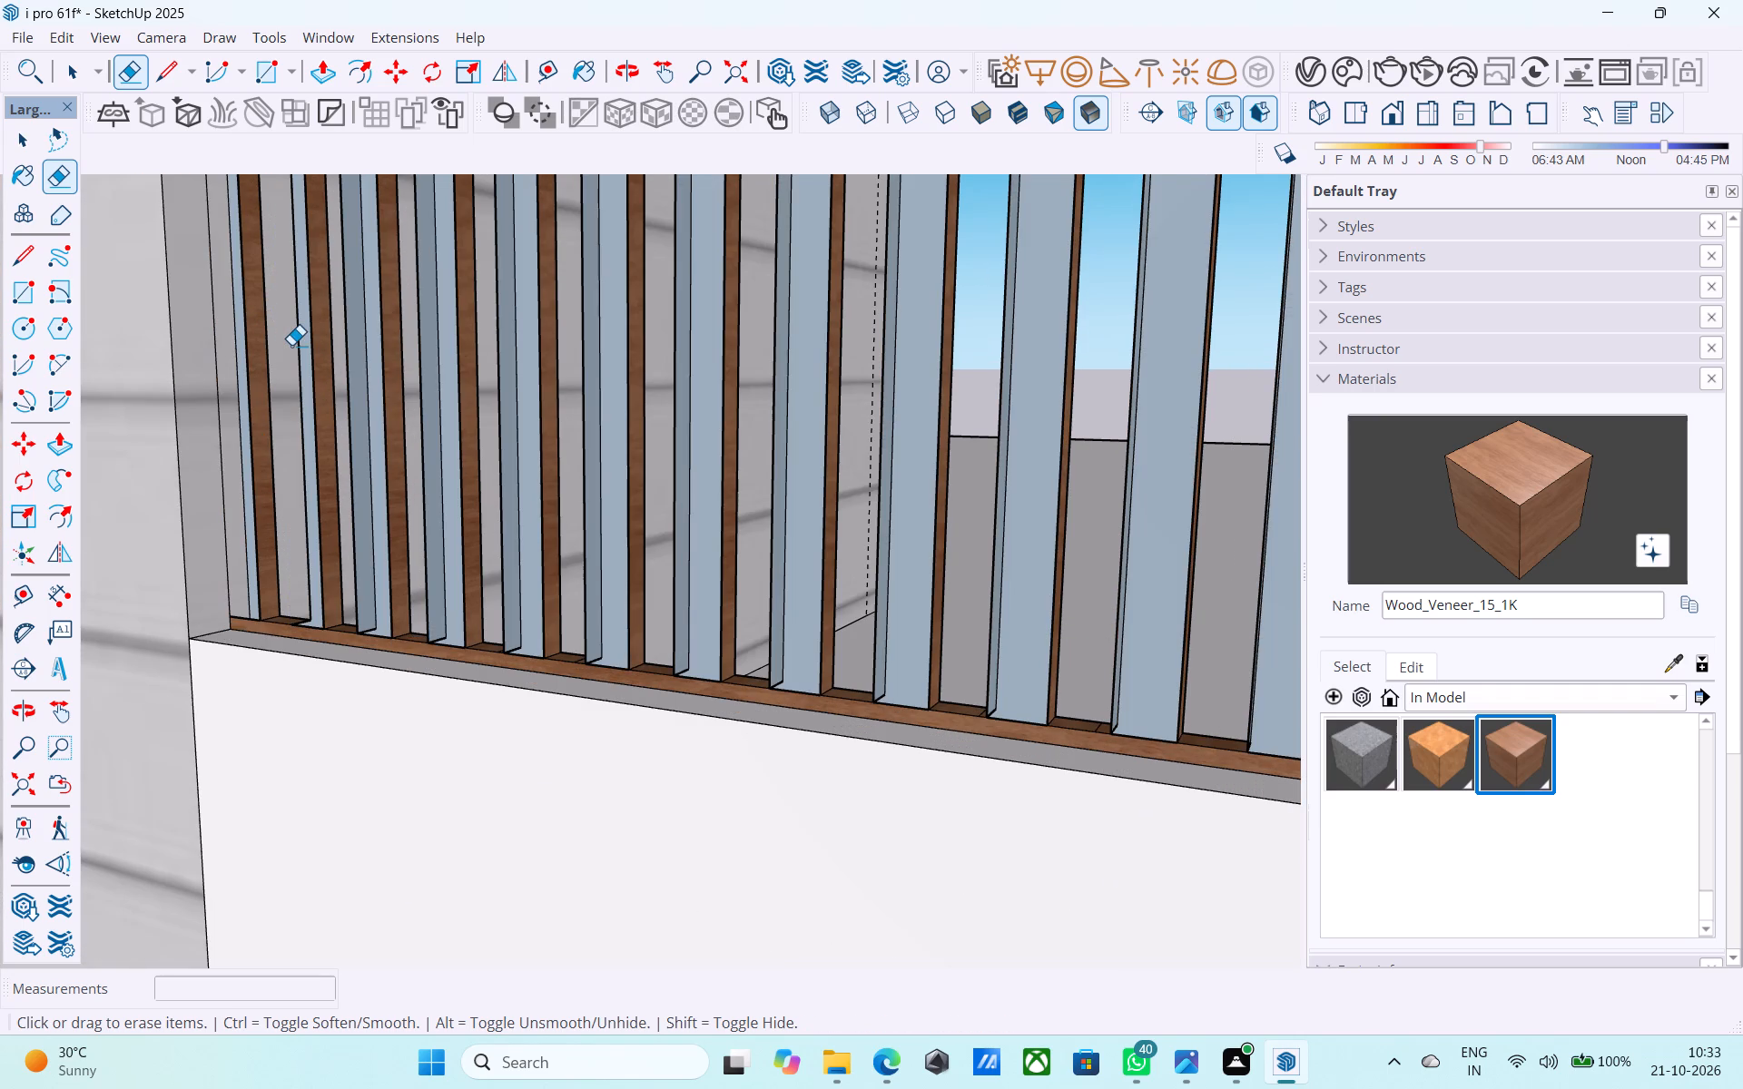
key("ctrl+z")
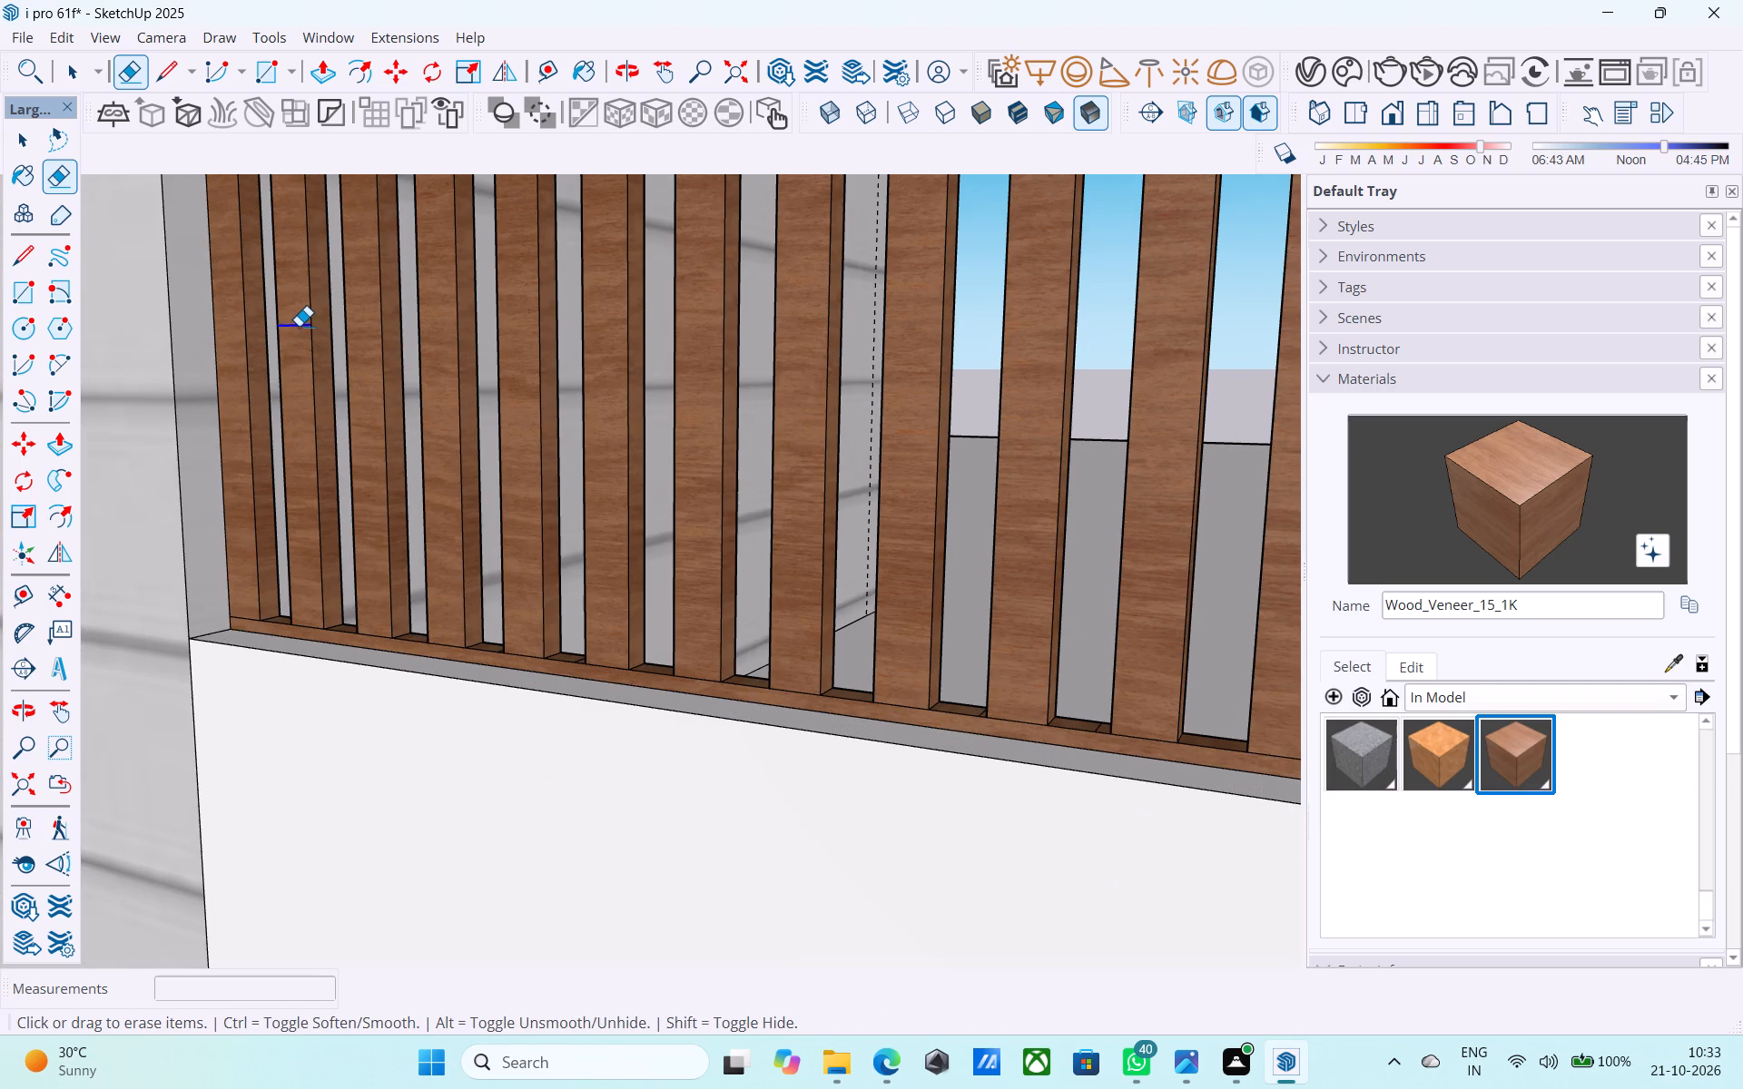
left_click(299, 326)
Save the house model with the cleaned terrace railing.
scroll(278, 366, "down", 20)
scroll(278, 366, "down", 2)
scroll(535, 449, "down", 5)
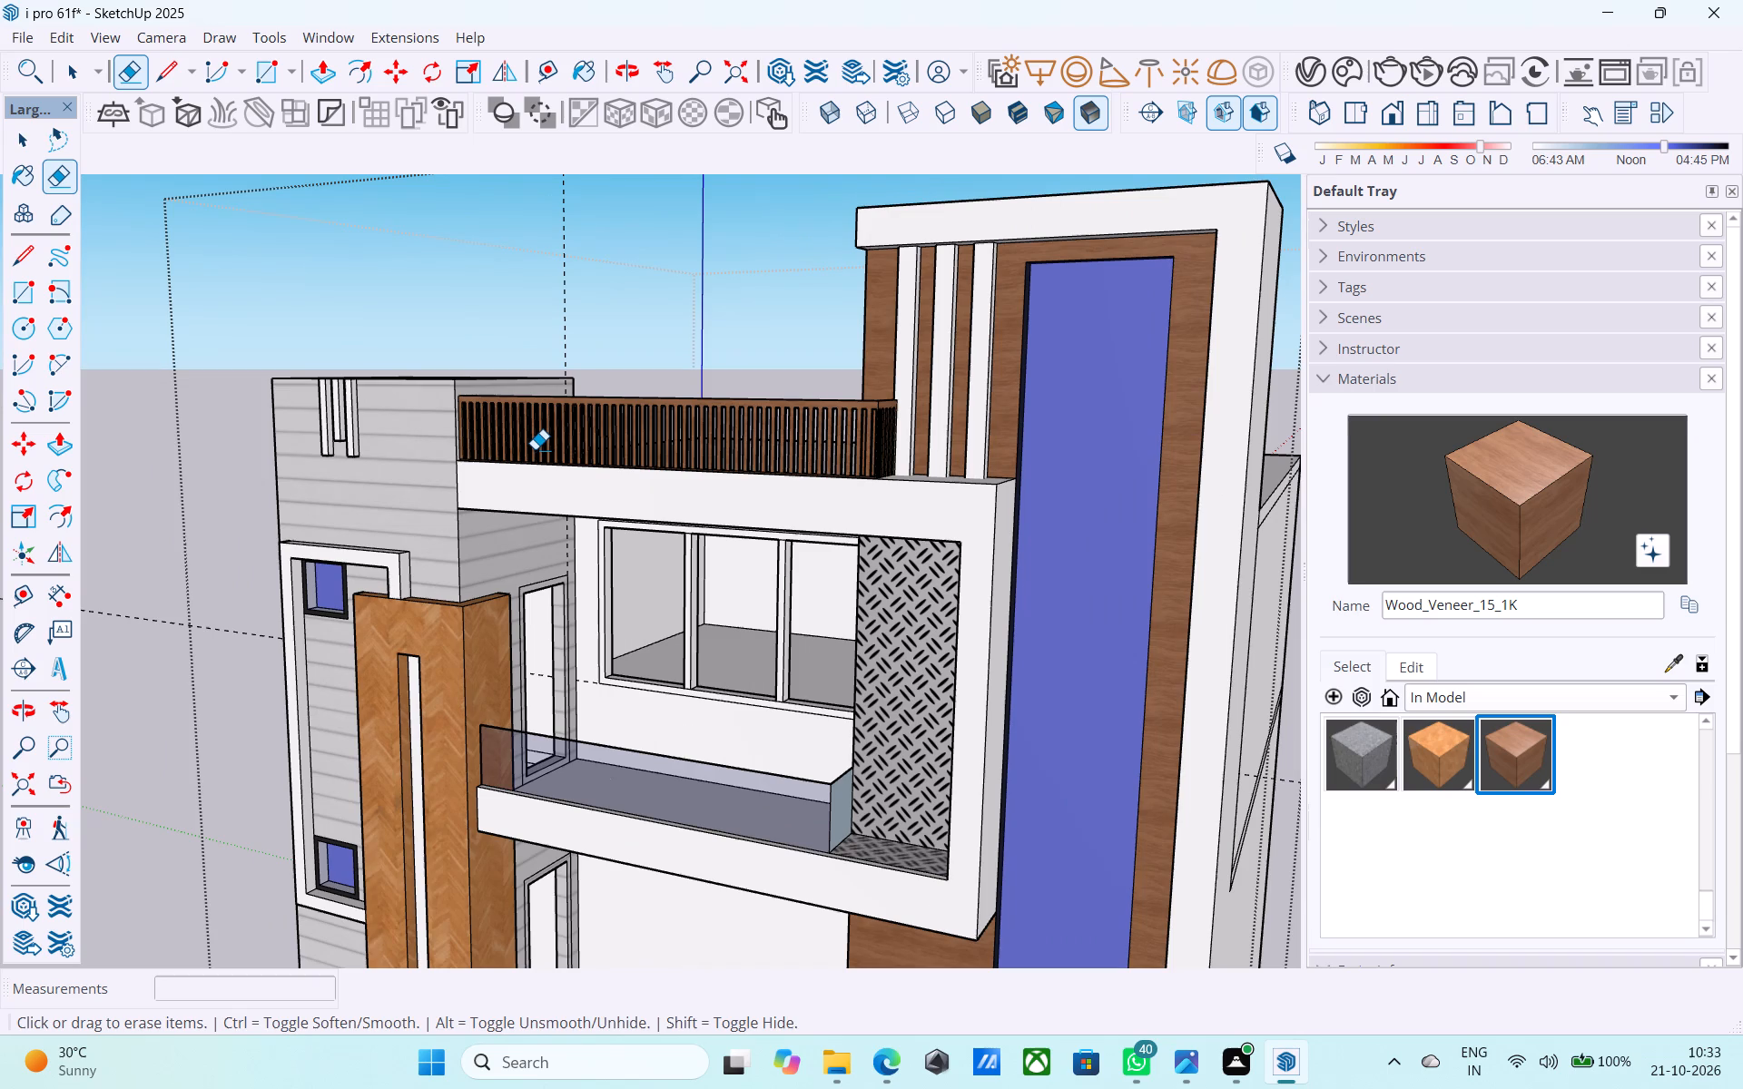
key("ctrl+s")
key("space")
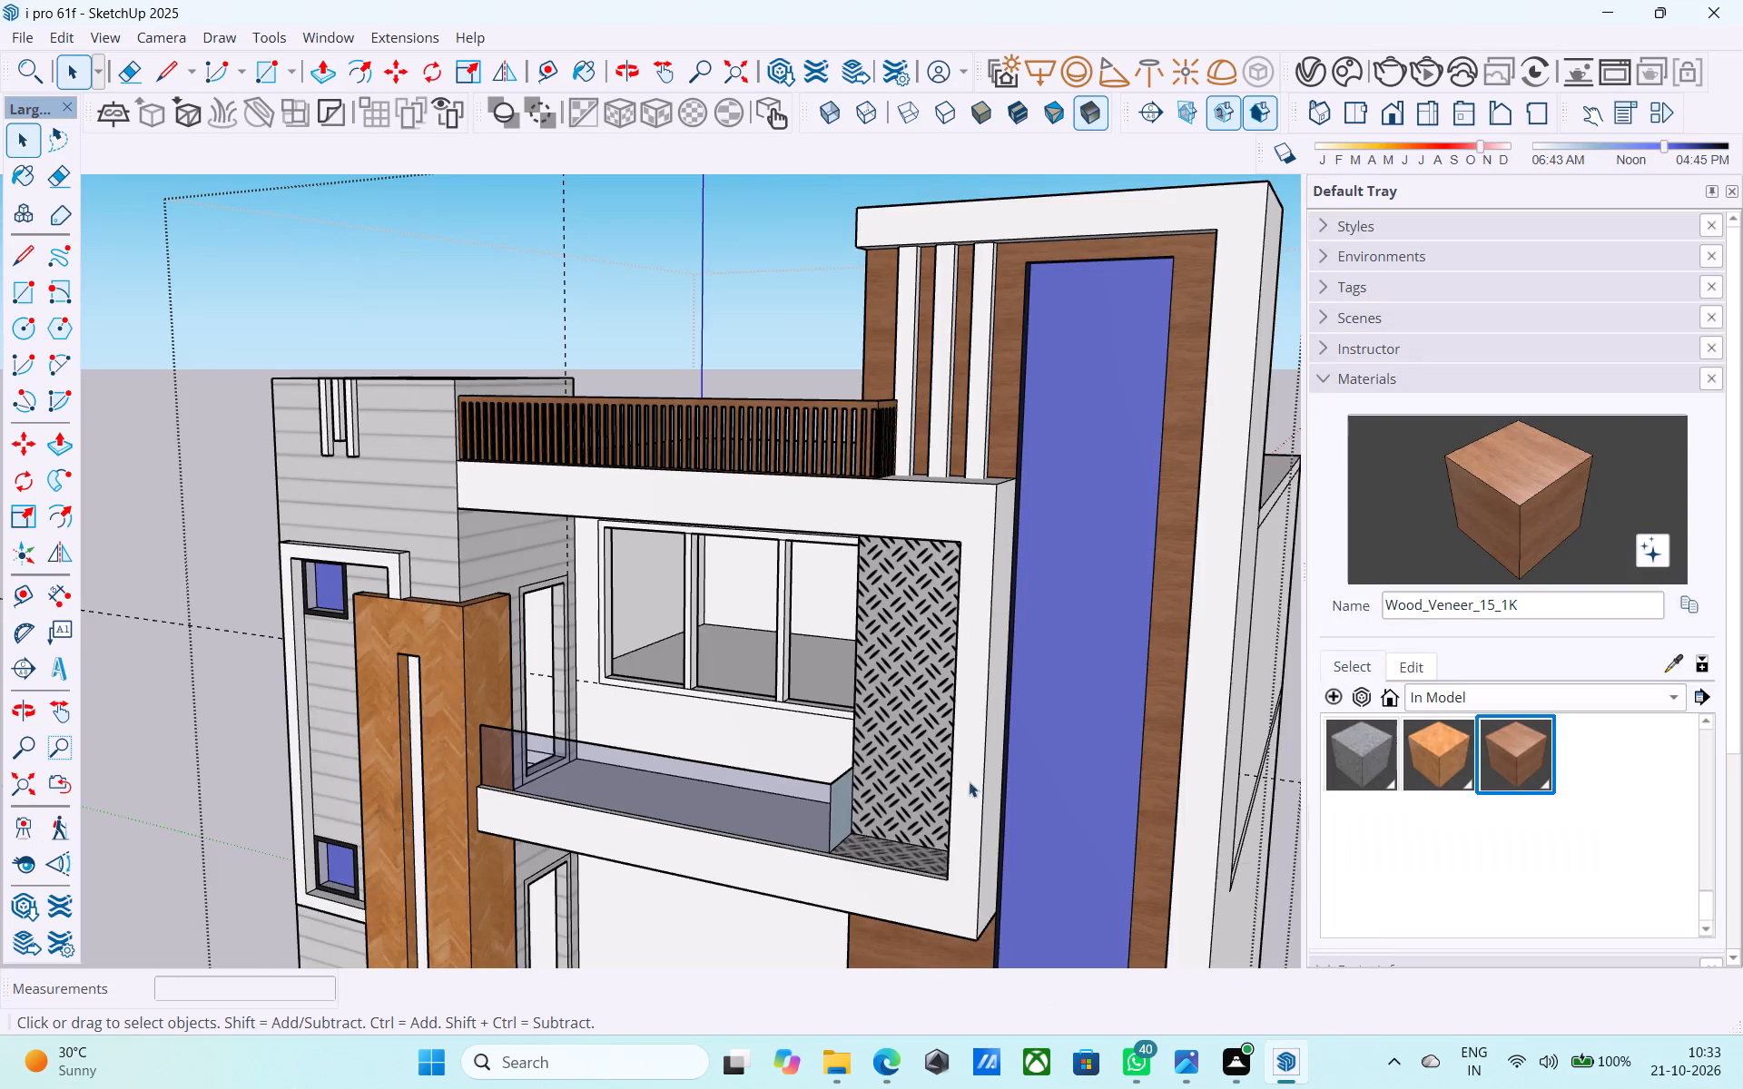
Examine the whole house from the front and both sides, checking the facade, balconies, tower and terrace railing.
scroll(924, 682, "down", 11)
middle_click_drag(753, 637, 740, 603)
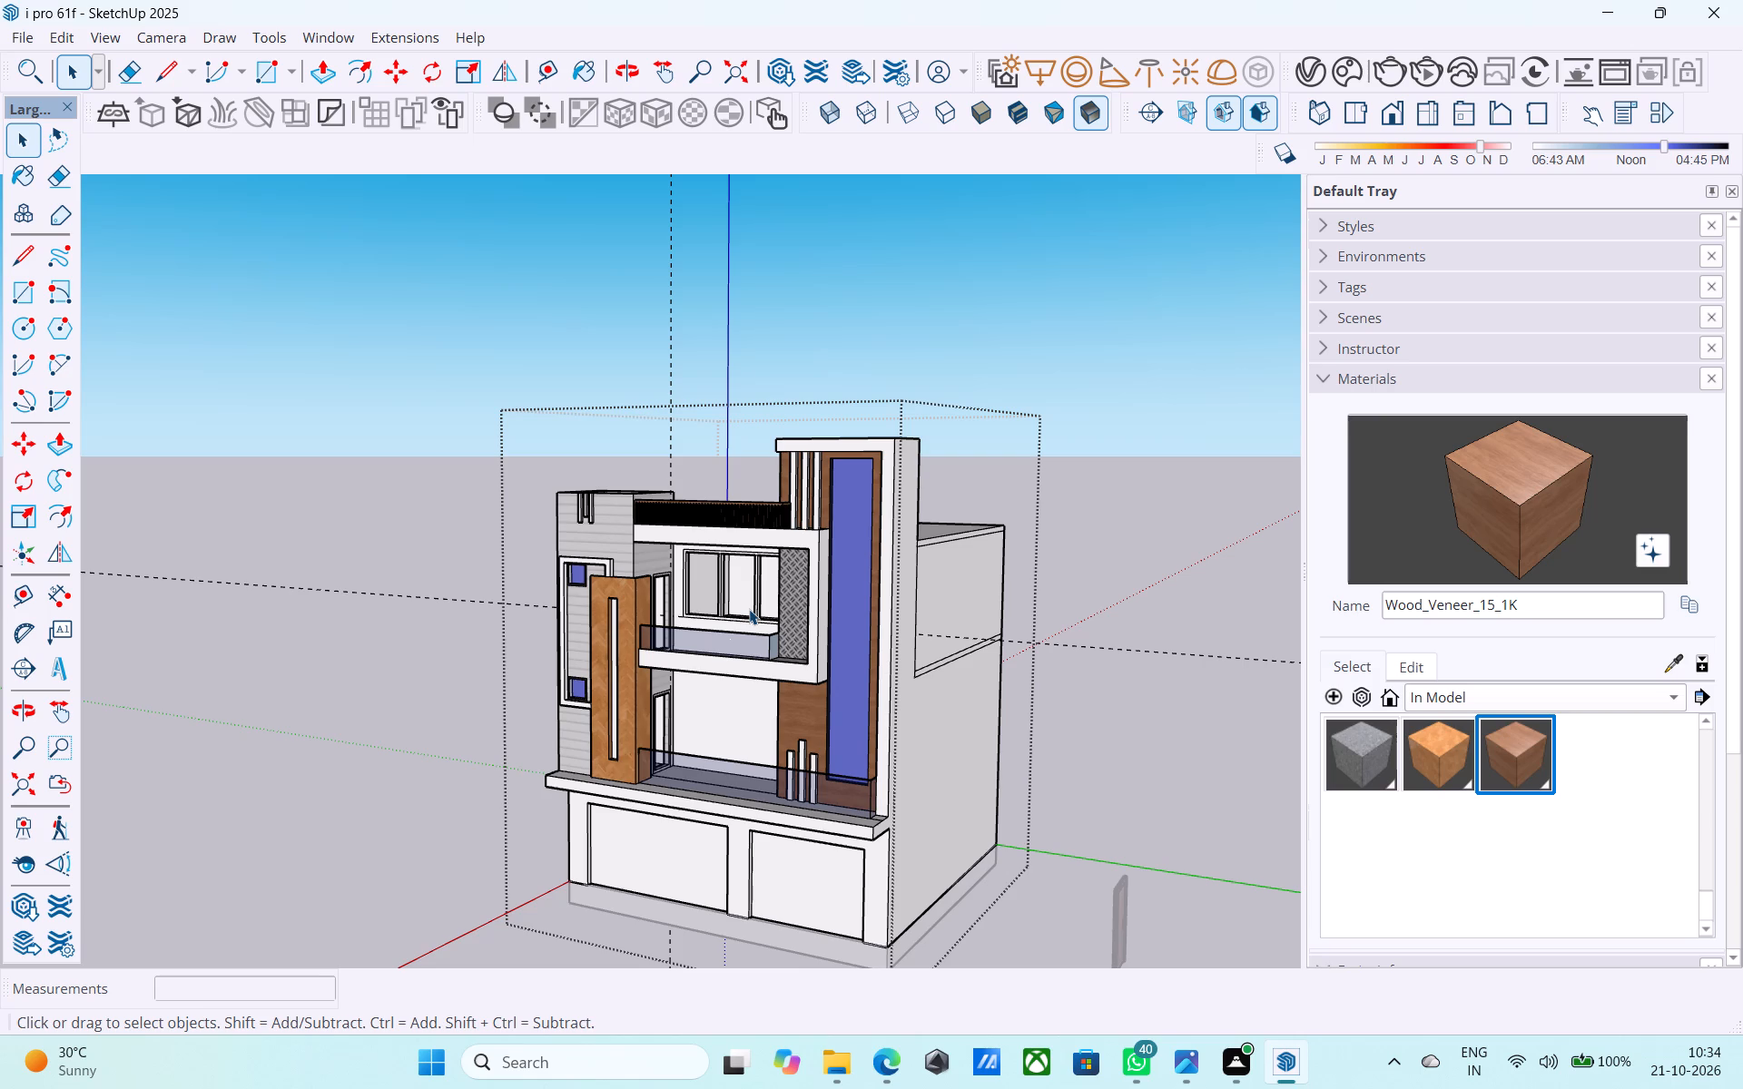
scroll(780, 593, "down", 6)
middle_click_drag(783, 597, 819, 462)
scroll(826, 463, "down", 4)
middle_click_drag(815, 495, 770, 656)
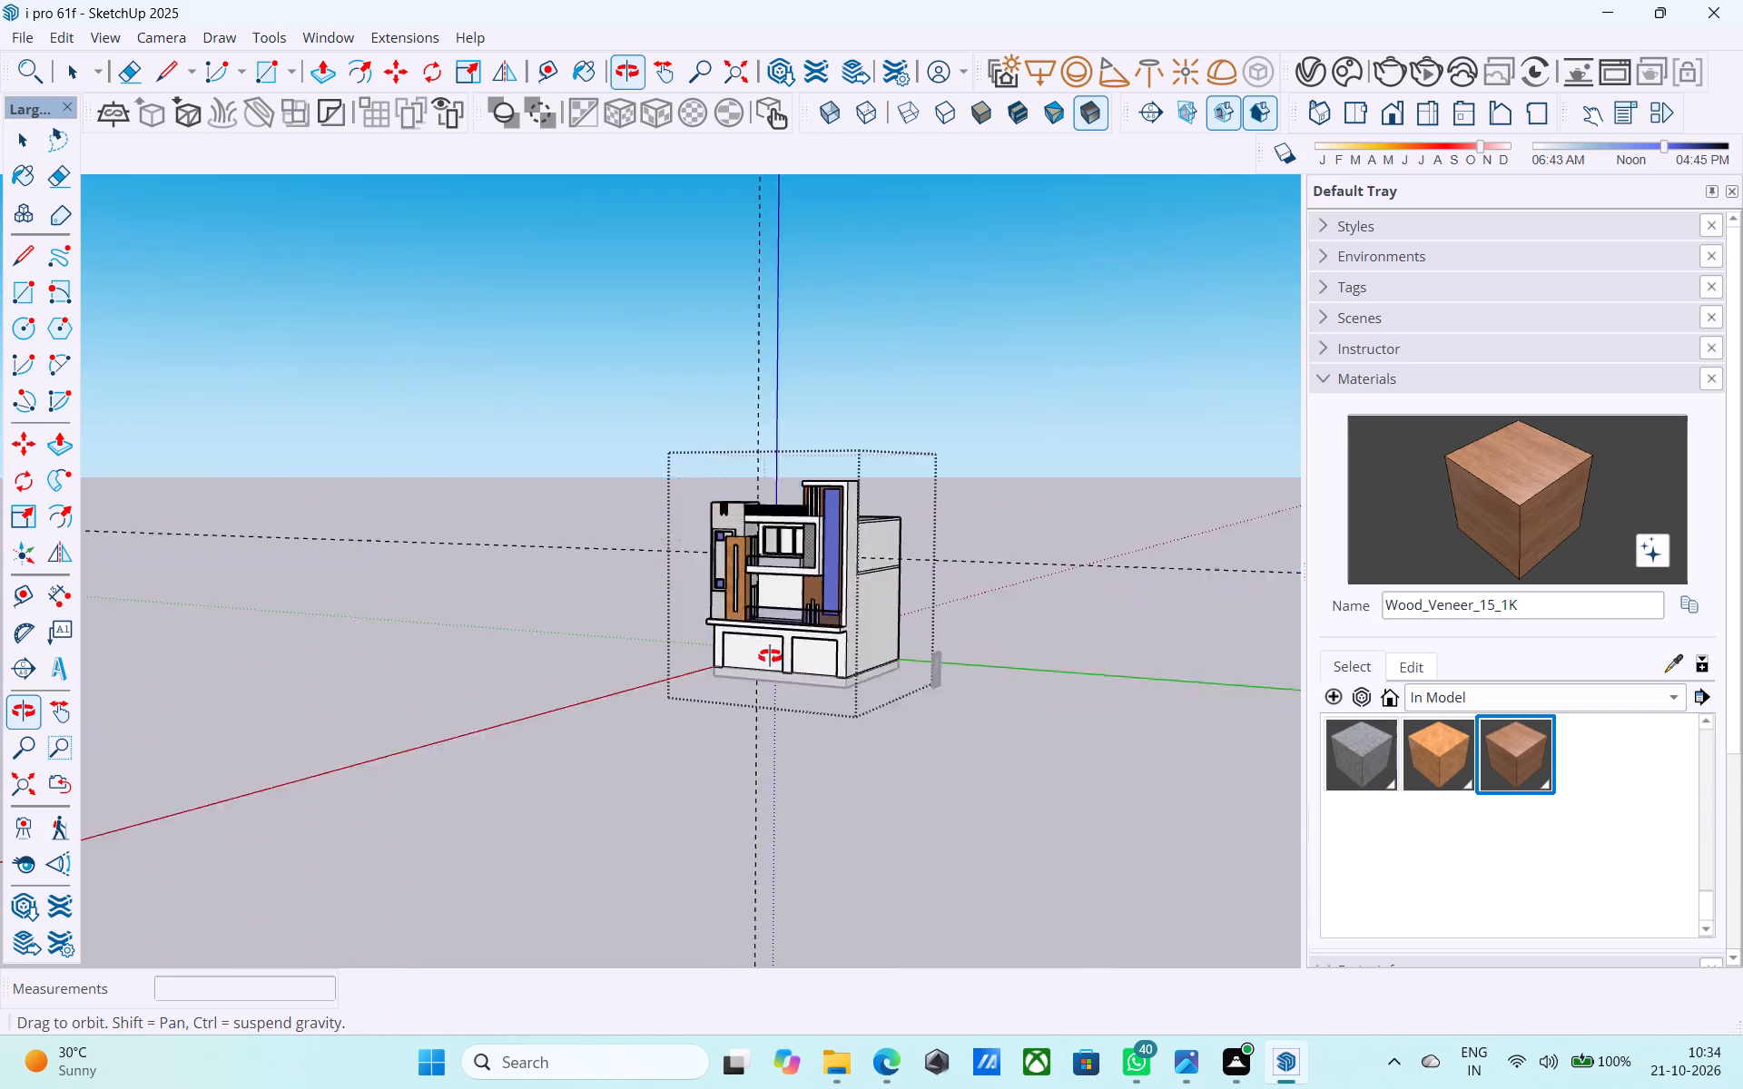
middle_click_drag(770, 656, 657, 633)
scroll(729, 582, "up", 10)
middle_click_drag(763, 564, 781, 469)
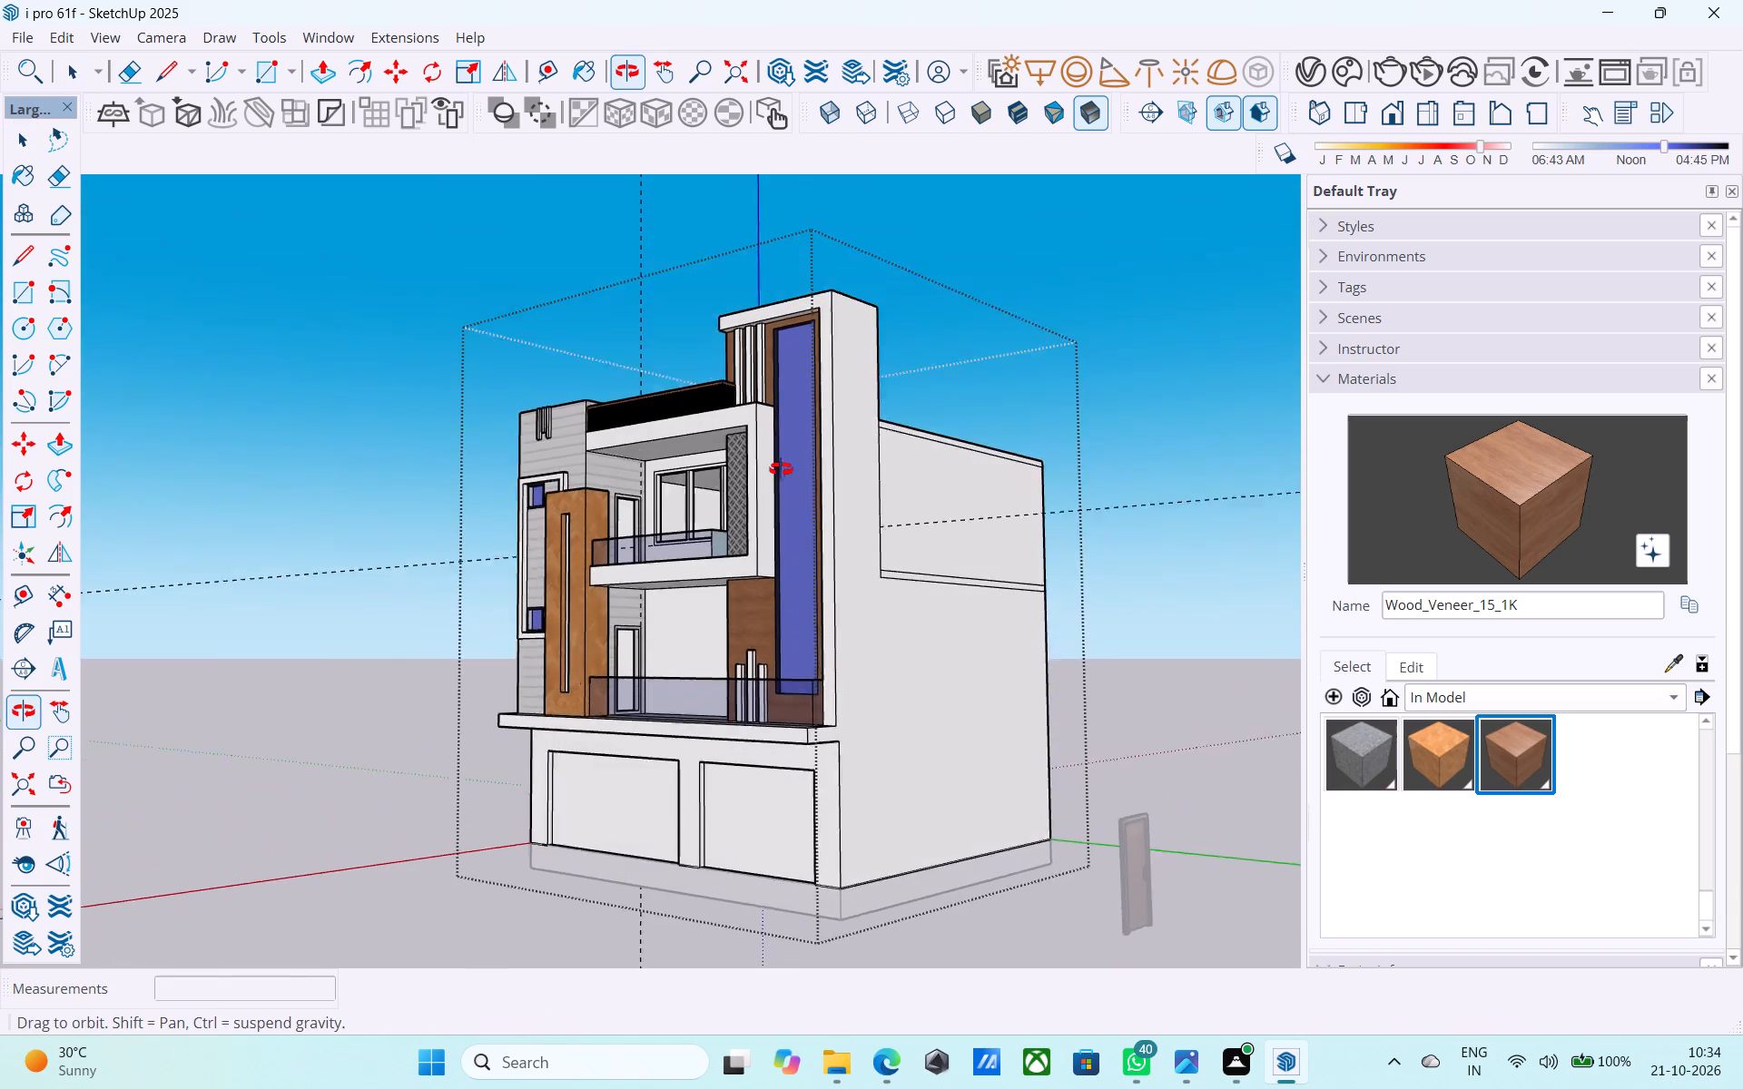
middle_click_drag(781, 469, 781, 466)
scroll(756, 477, "down", 3)
middle_click_drag(755, 476, 1117, 515)
scroll(1101, 552, "up", 1)
middle_click_drag(1098, 551, 966, 530)
scroll(1084, 562, "down", 4)
middle_click_drag(958, 611, 862, 642)
scroll(660, 614, "up", 5)
middle_click_drag(674, 606, 1042, 646)
scroll(1063, 631, "up", 3)
scroll(1063, 630, "down", 3)
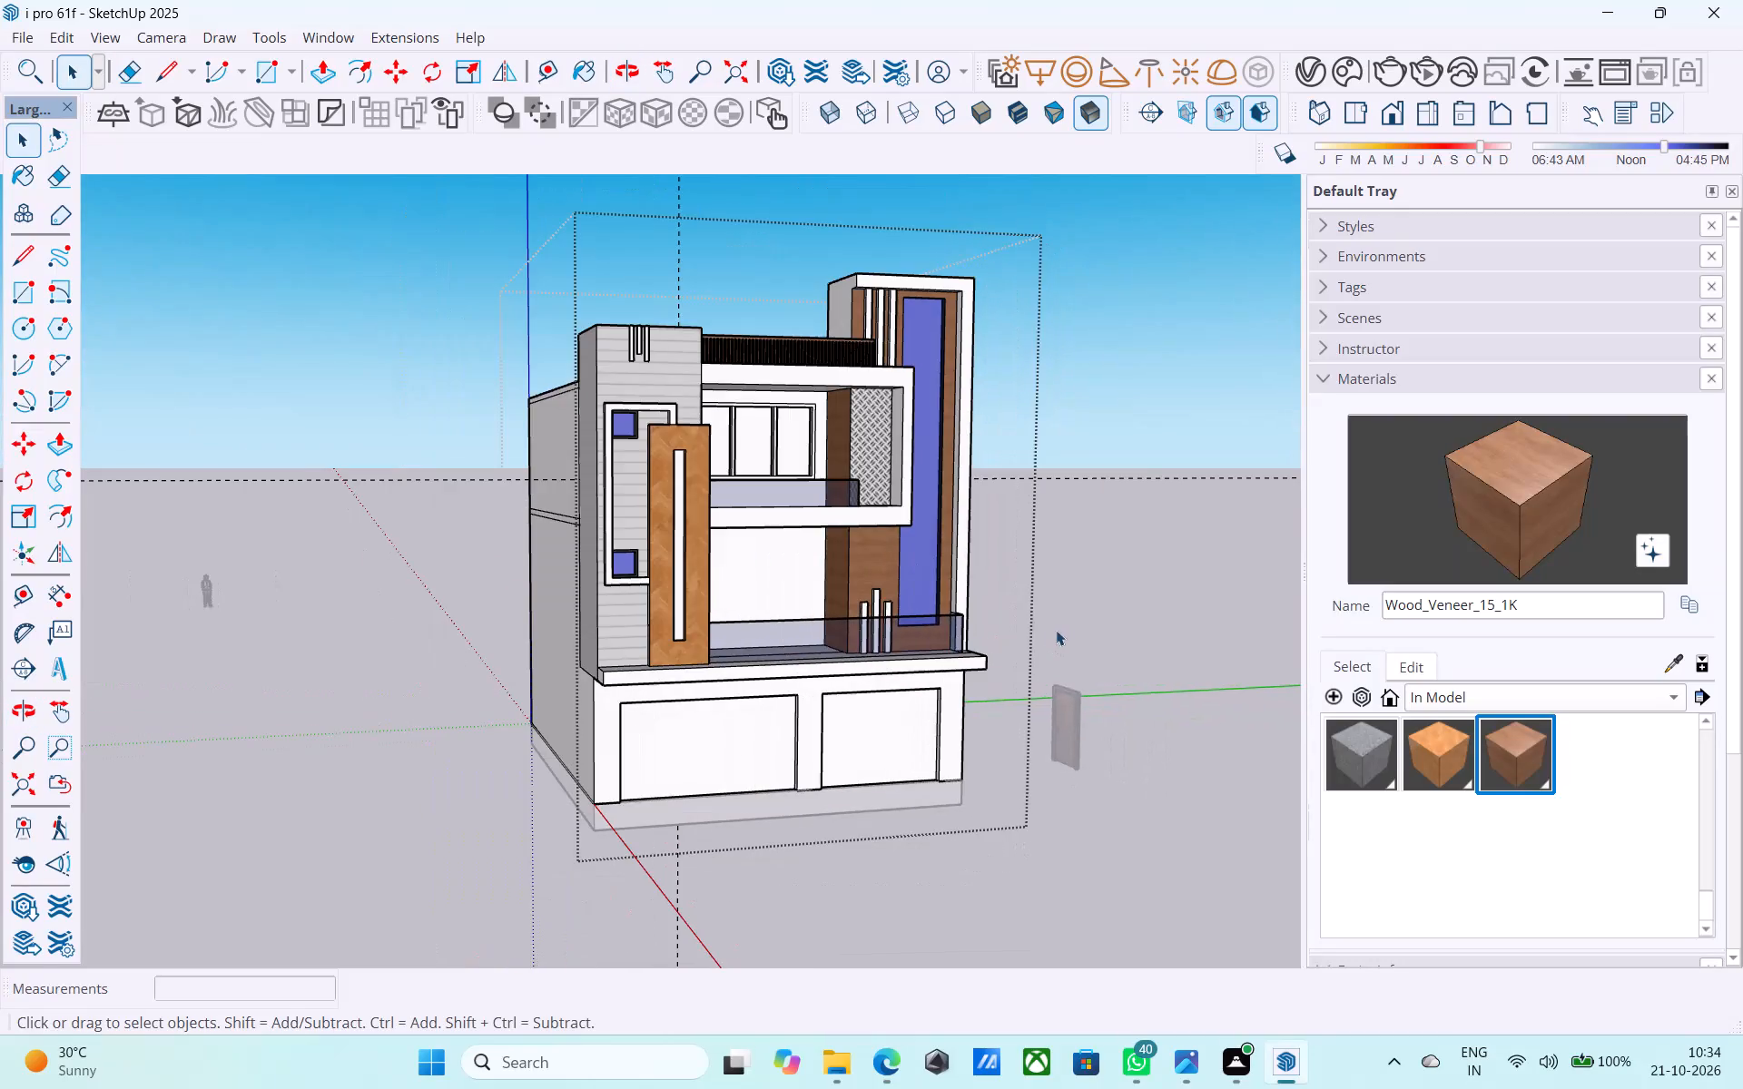
middle_click_drag(927, 648, 785, 669)
scroll(606, 551, "up", 3)
middle_click_drag(691, 552, 409, 537)
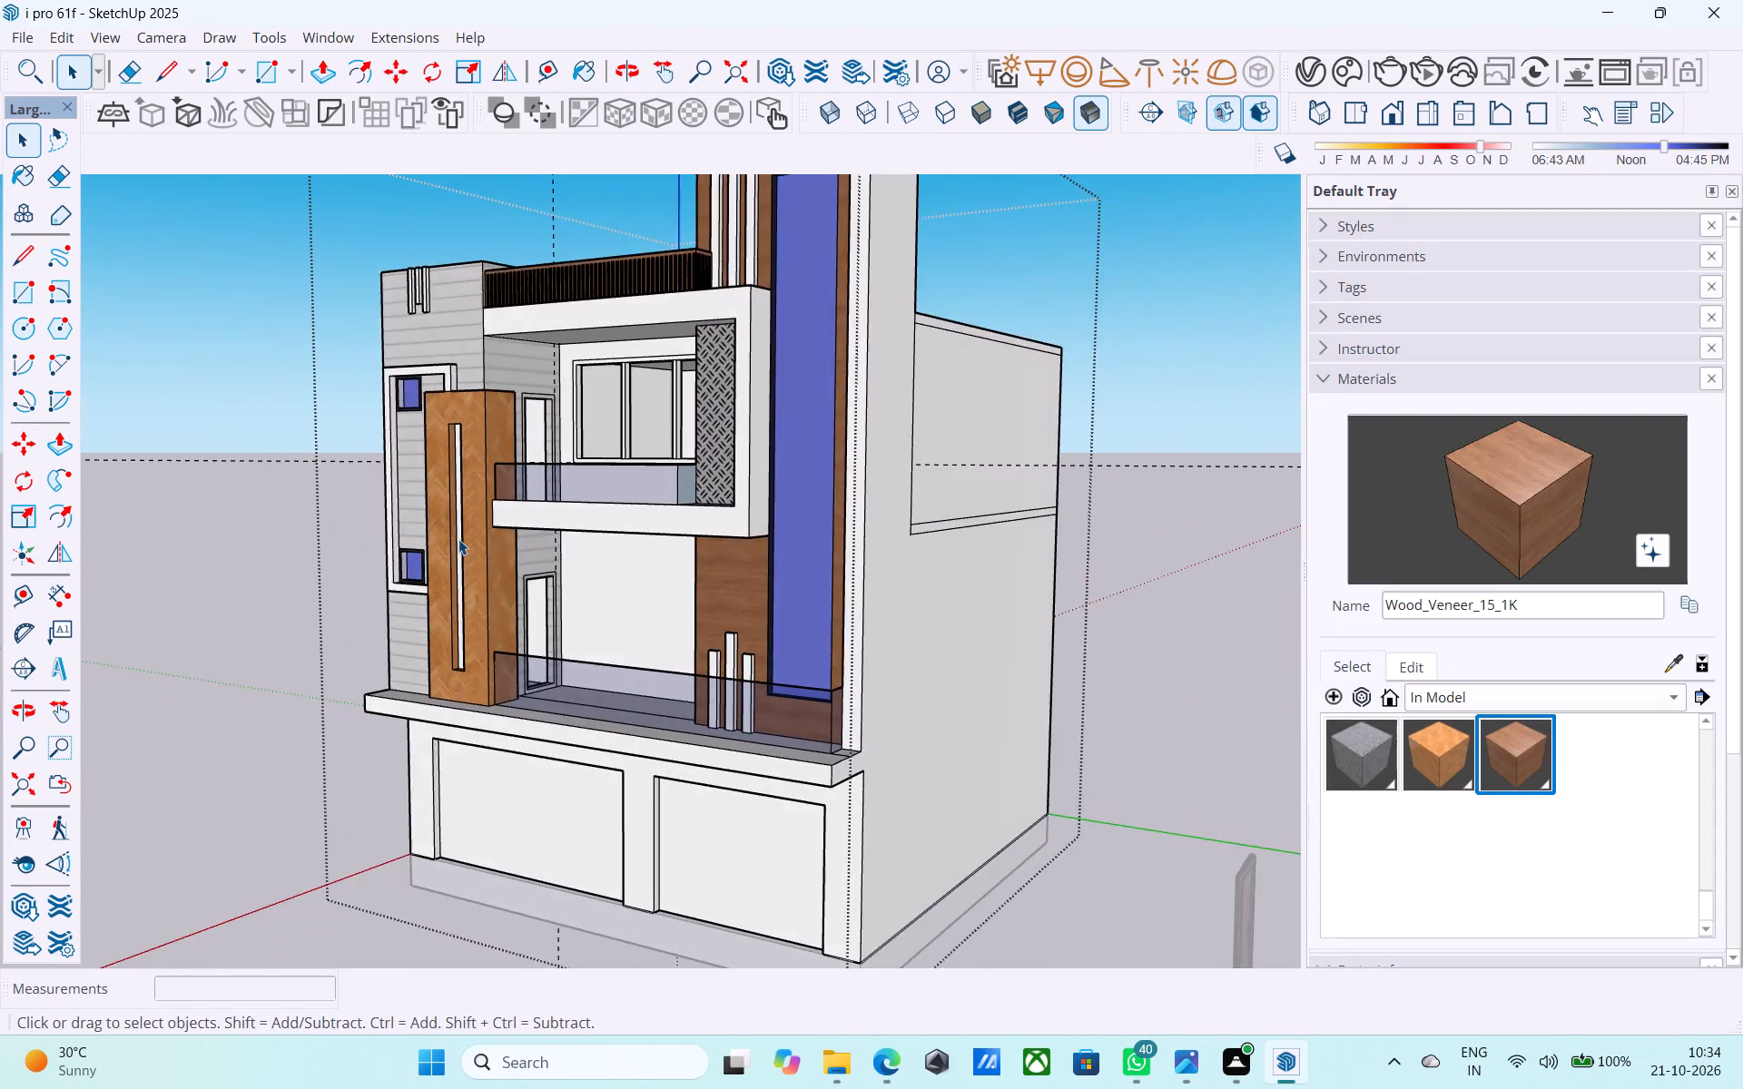
scroll(1109, 528, "down", 3)
middle_click_drag(1081, 537, 1025, 548)
scroll(641, 589, "up", 4)
scroll(587, 582, "down", 8)
middle_click_drag(645, 759, 679, 738)
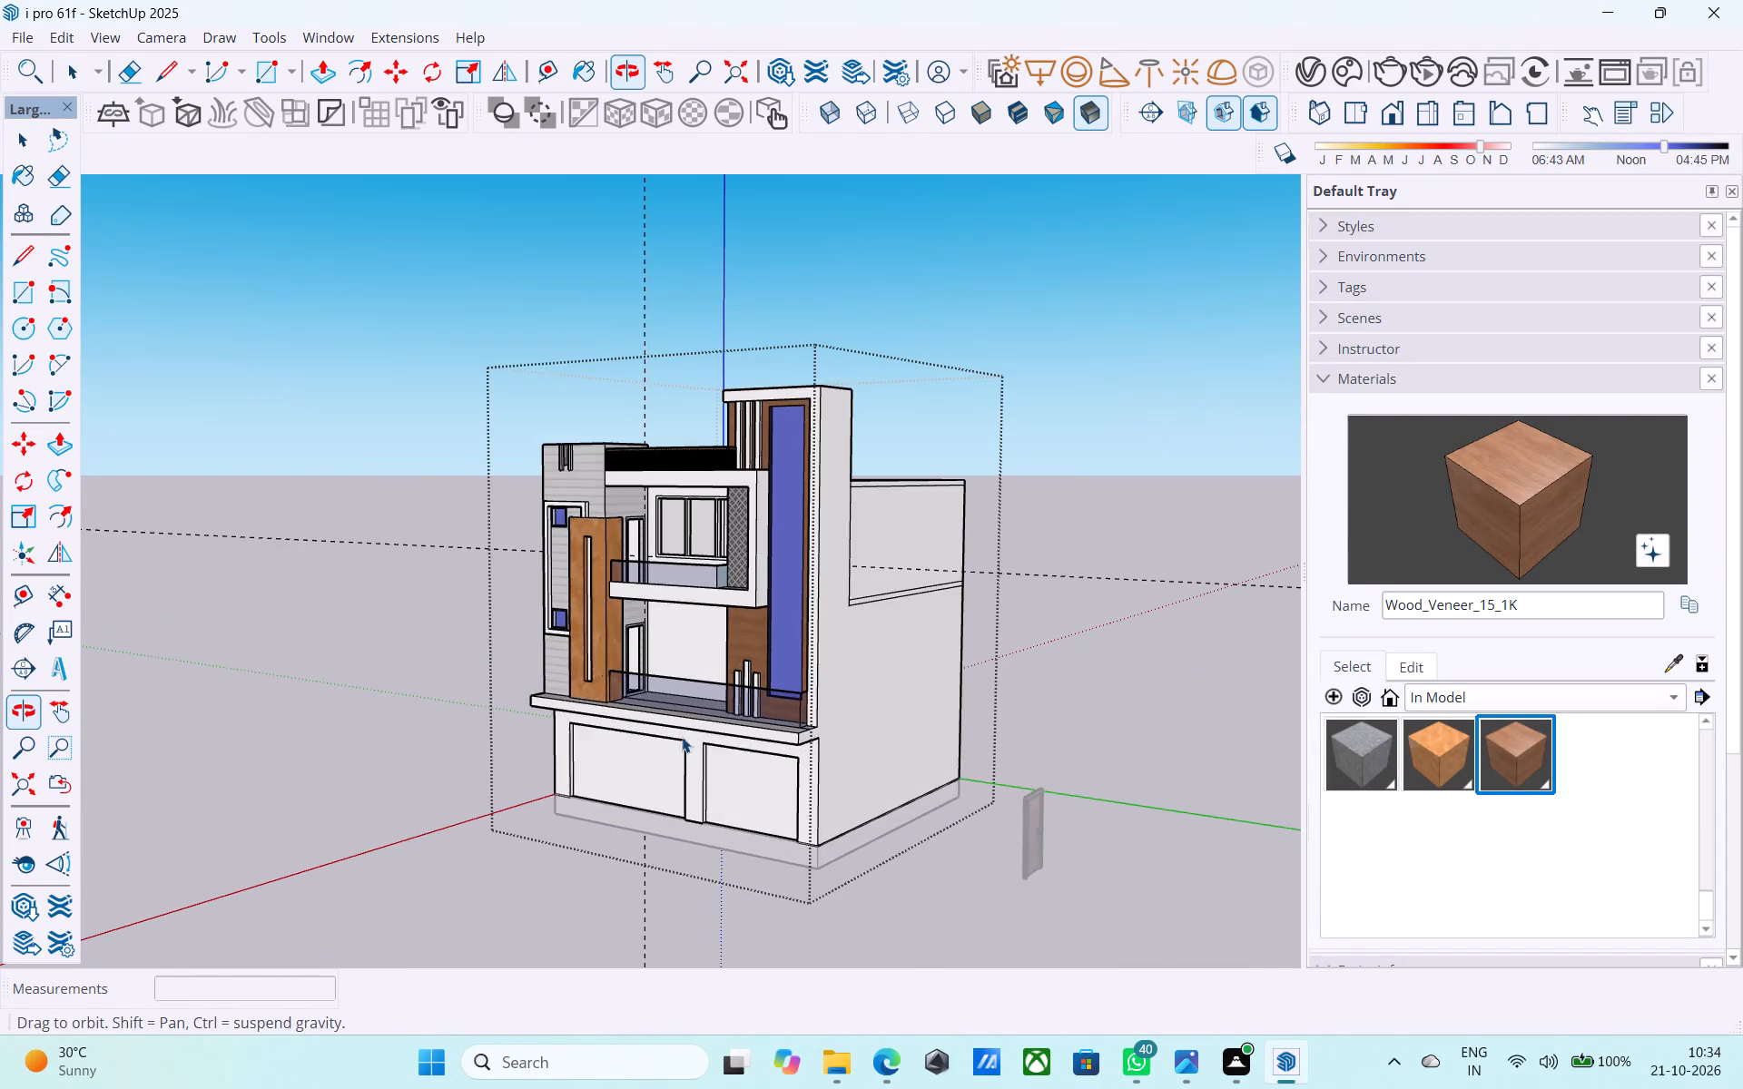
scroll(665, 364, "up", 5)
middle_click_drag(663, 365, 724, 378)
scroll(1044, 424, "down", 3)
middle_click_drag(1038, 437, 1010, 411)
scroll(826, 495, "up", 4)
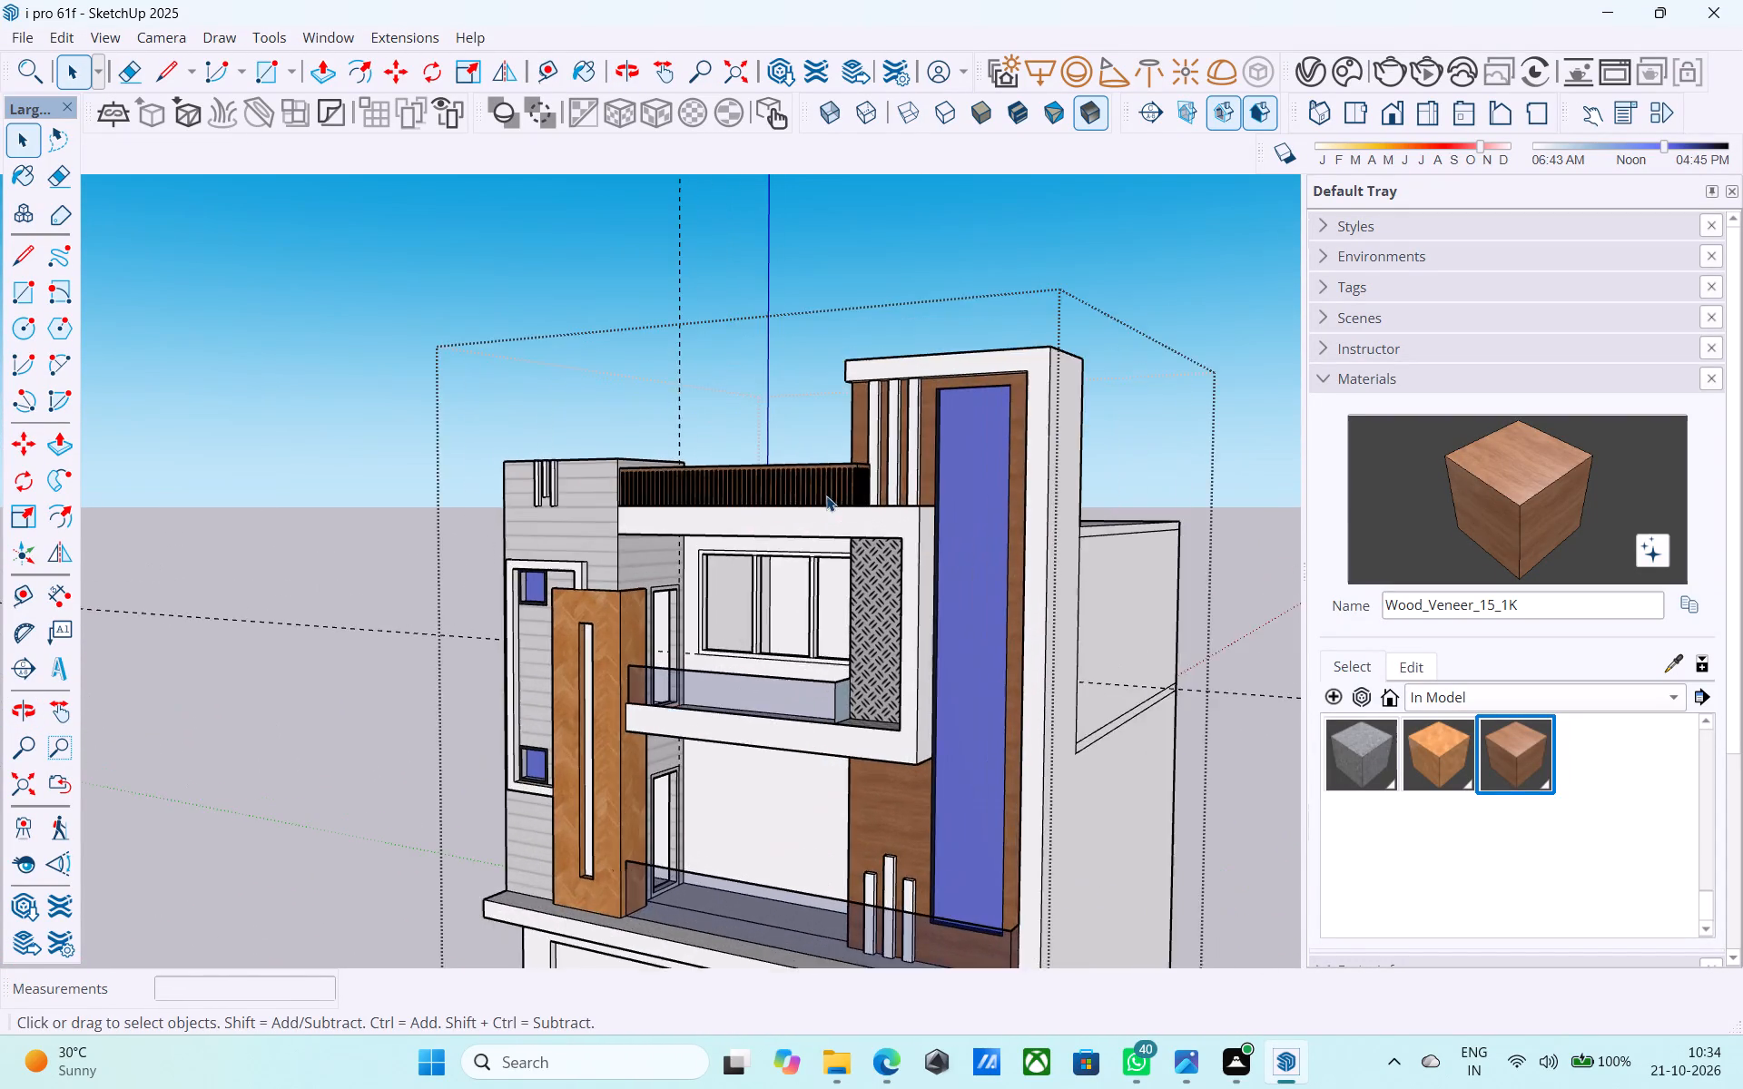
middle_click_drag(815, 524, 790, 545)
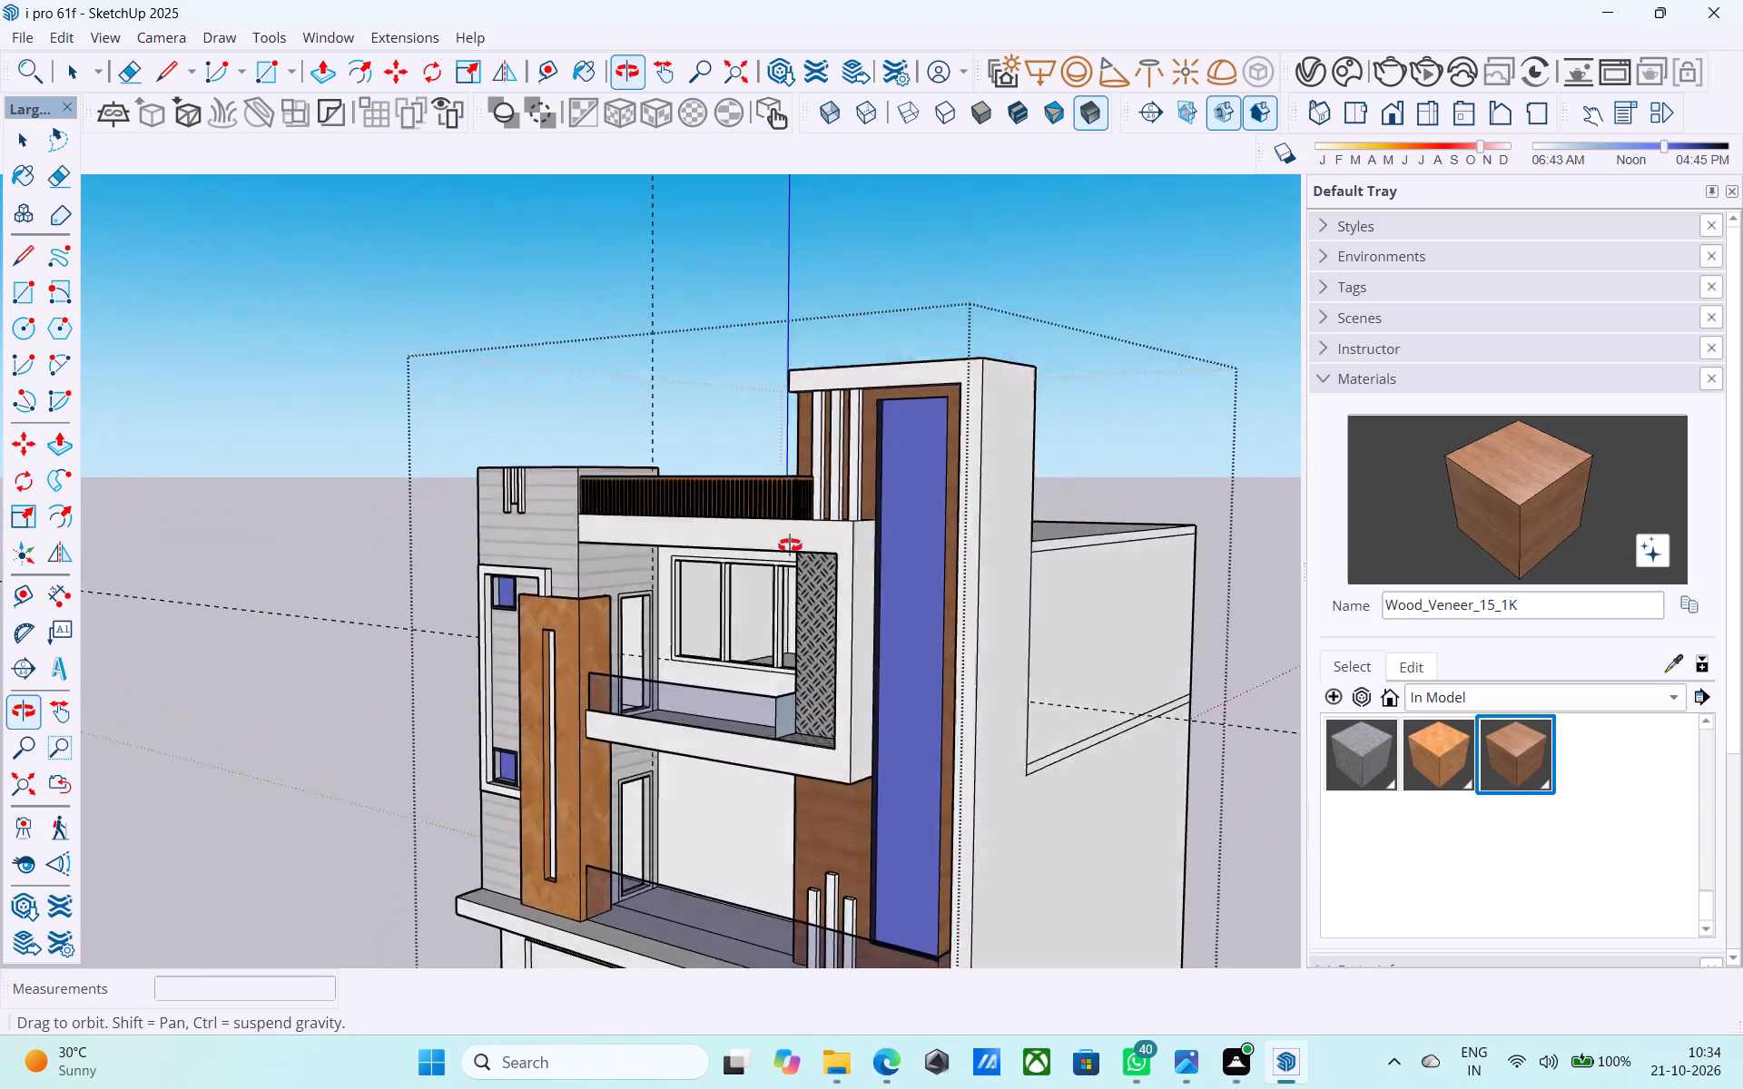
middle_click_drag(790, 545, 954, 488)
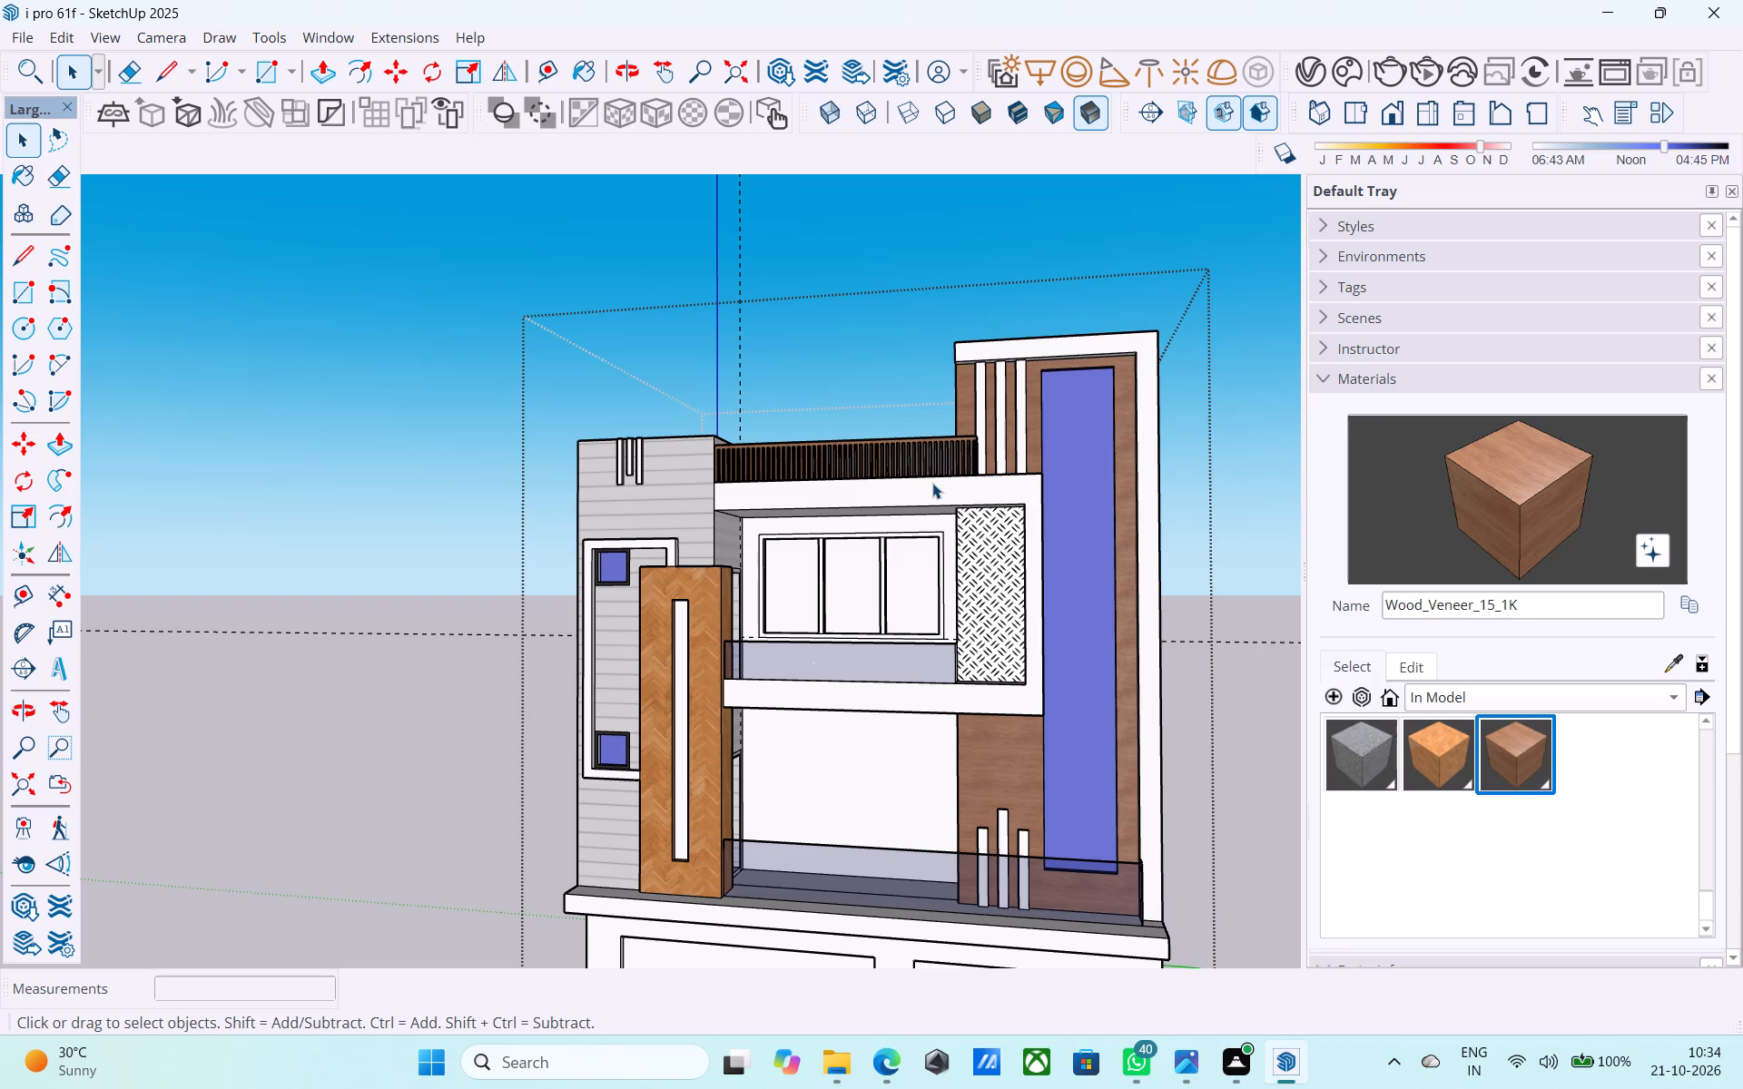
Examine the whole house from the front, both sides and above, checking the facade, balcony, terrace railing and tower glass.
scroll(870, 472, "down", 5)
middle_click_drag(887, 533, 1194, 635)
scroll(903, 647, "up", 3)
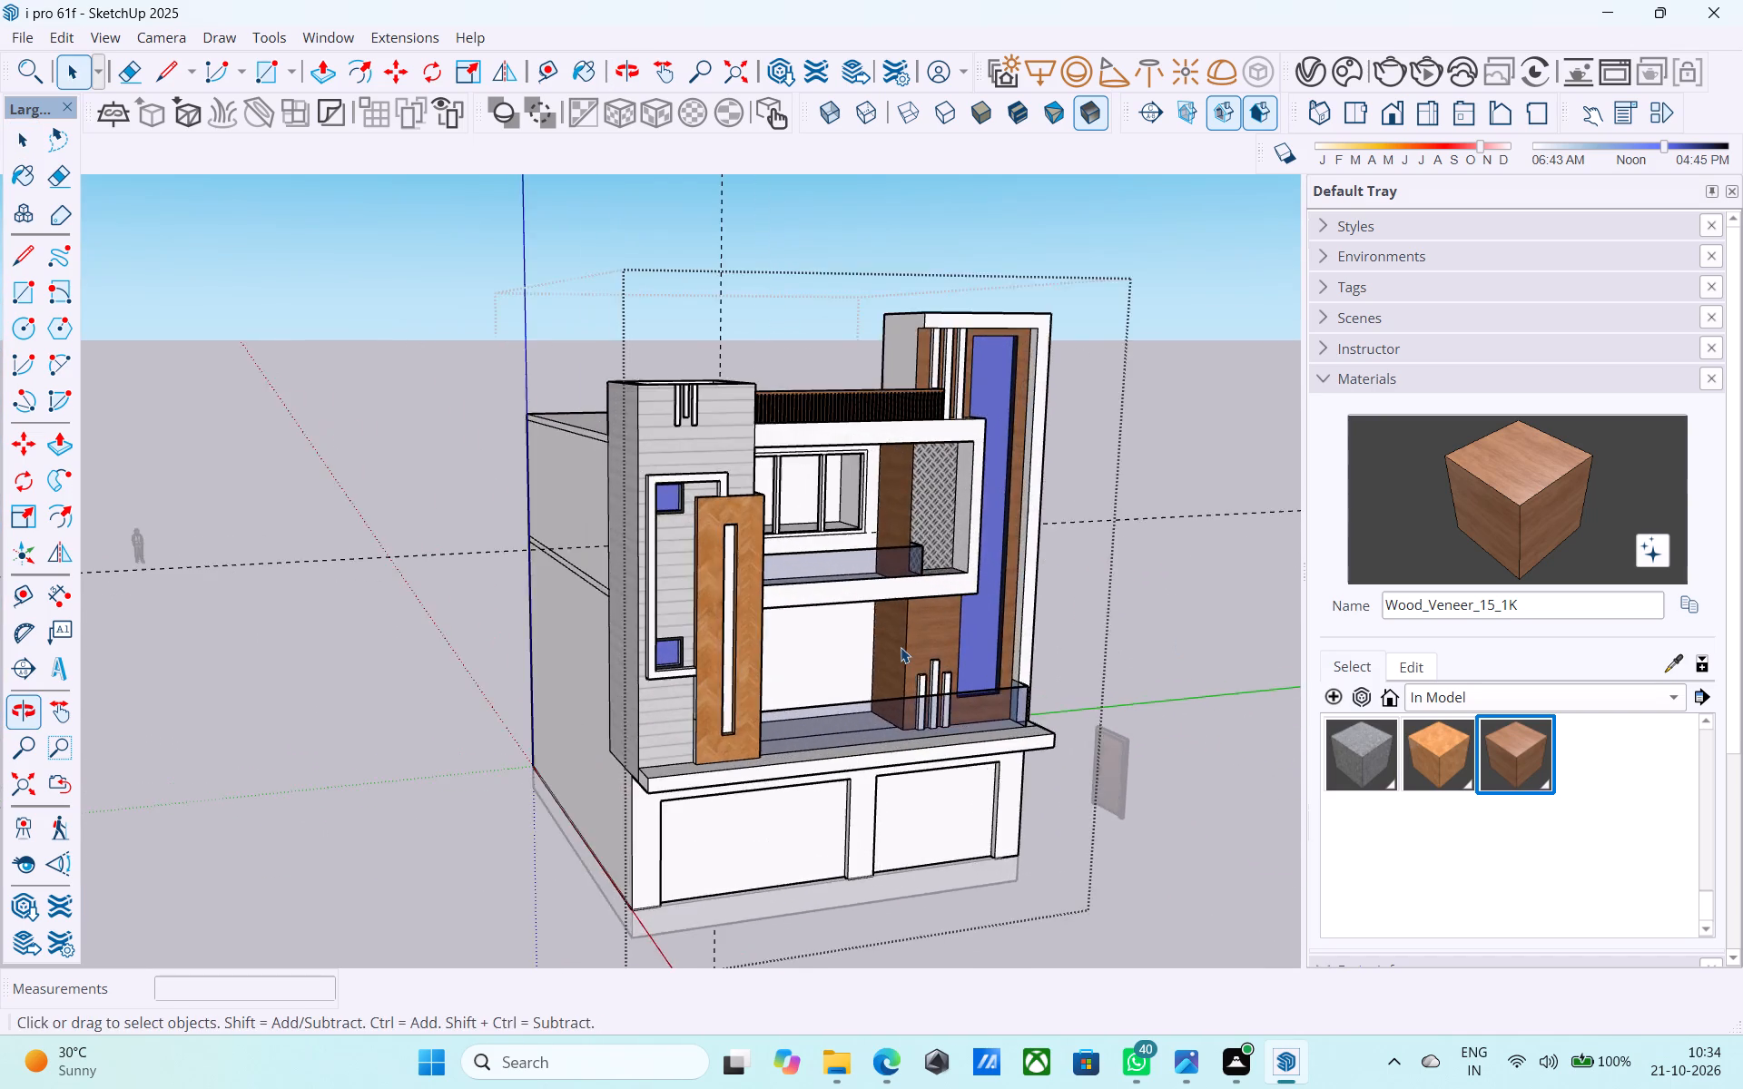
scroll(901, 647, "up", 1)
middle_click_drag(901, 647, 1061, 457)
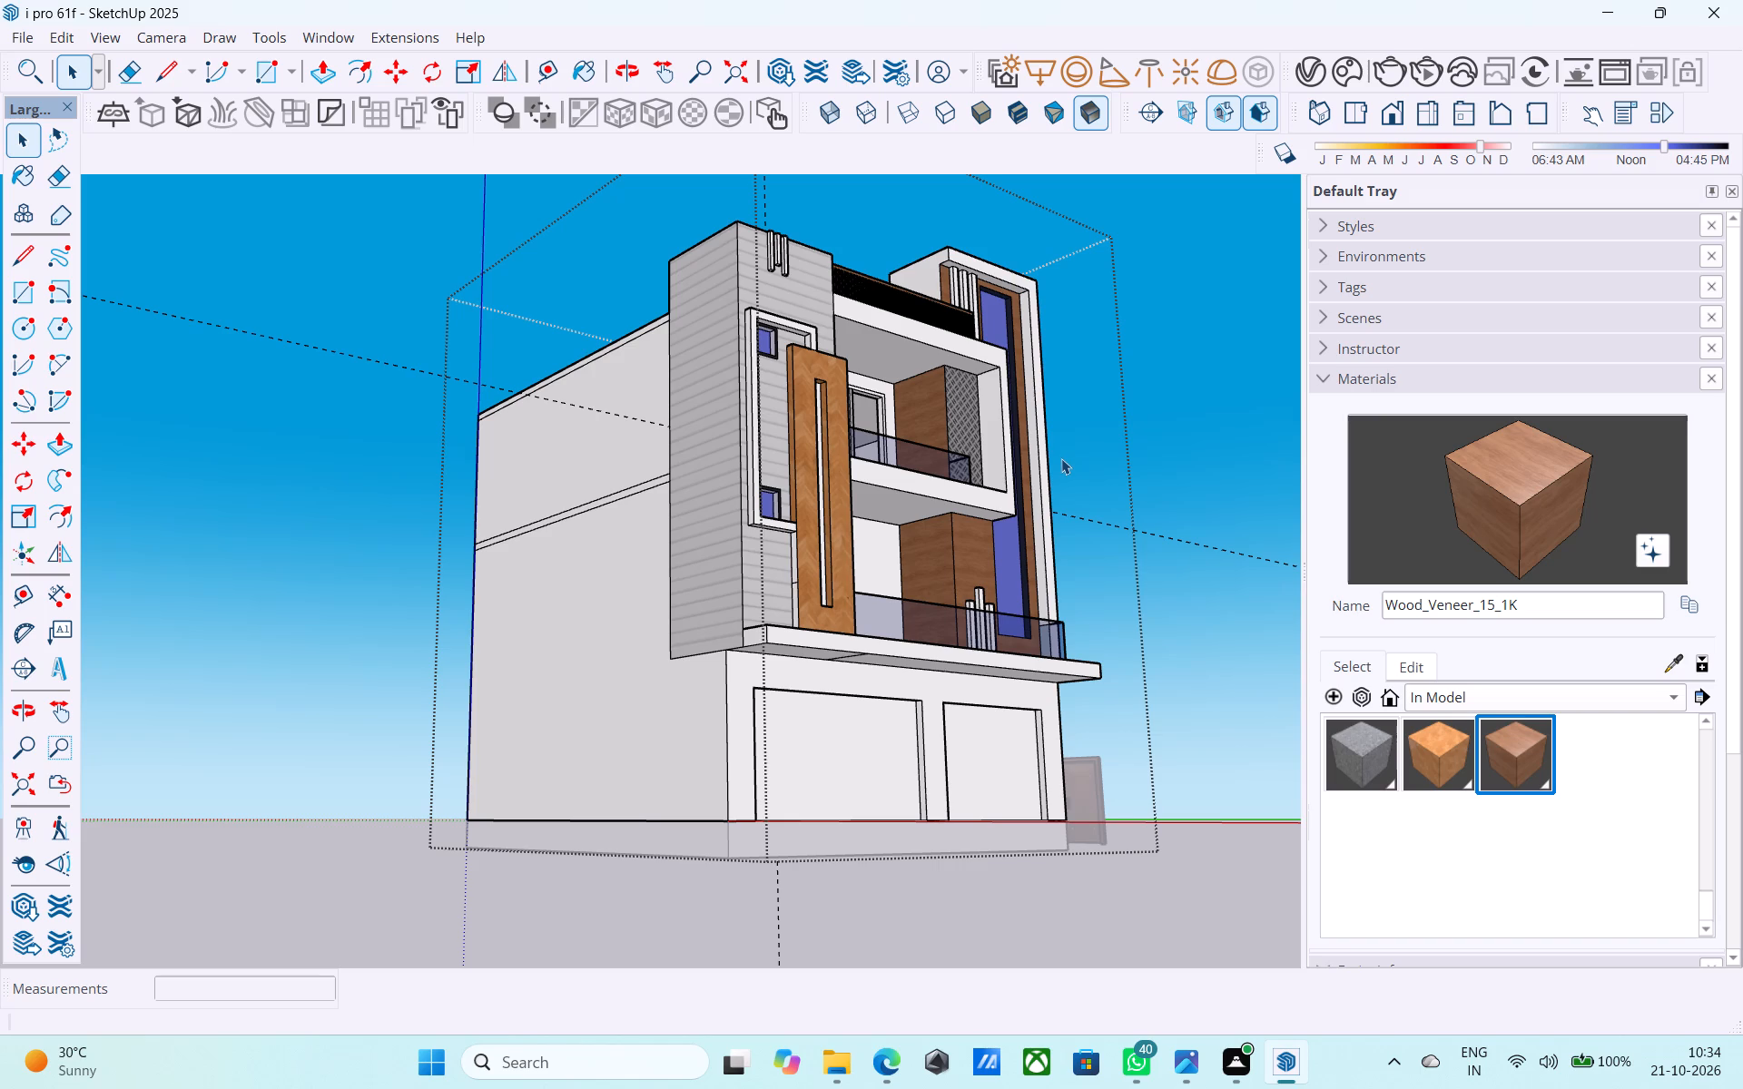
middle_click_drag(965, 514, 834, 659)
scroll(930, 522, "down", 1)
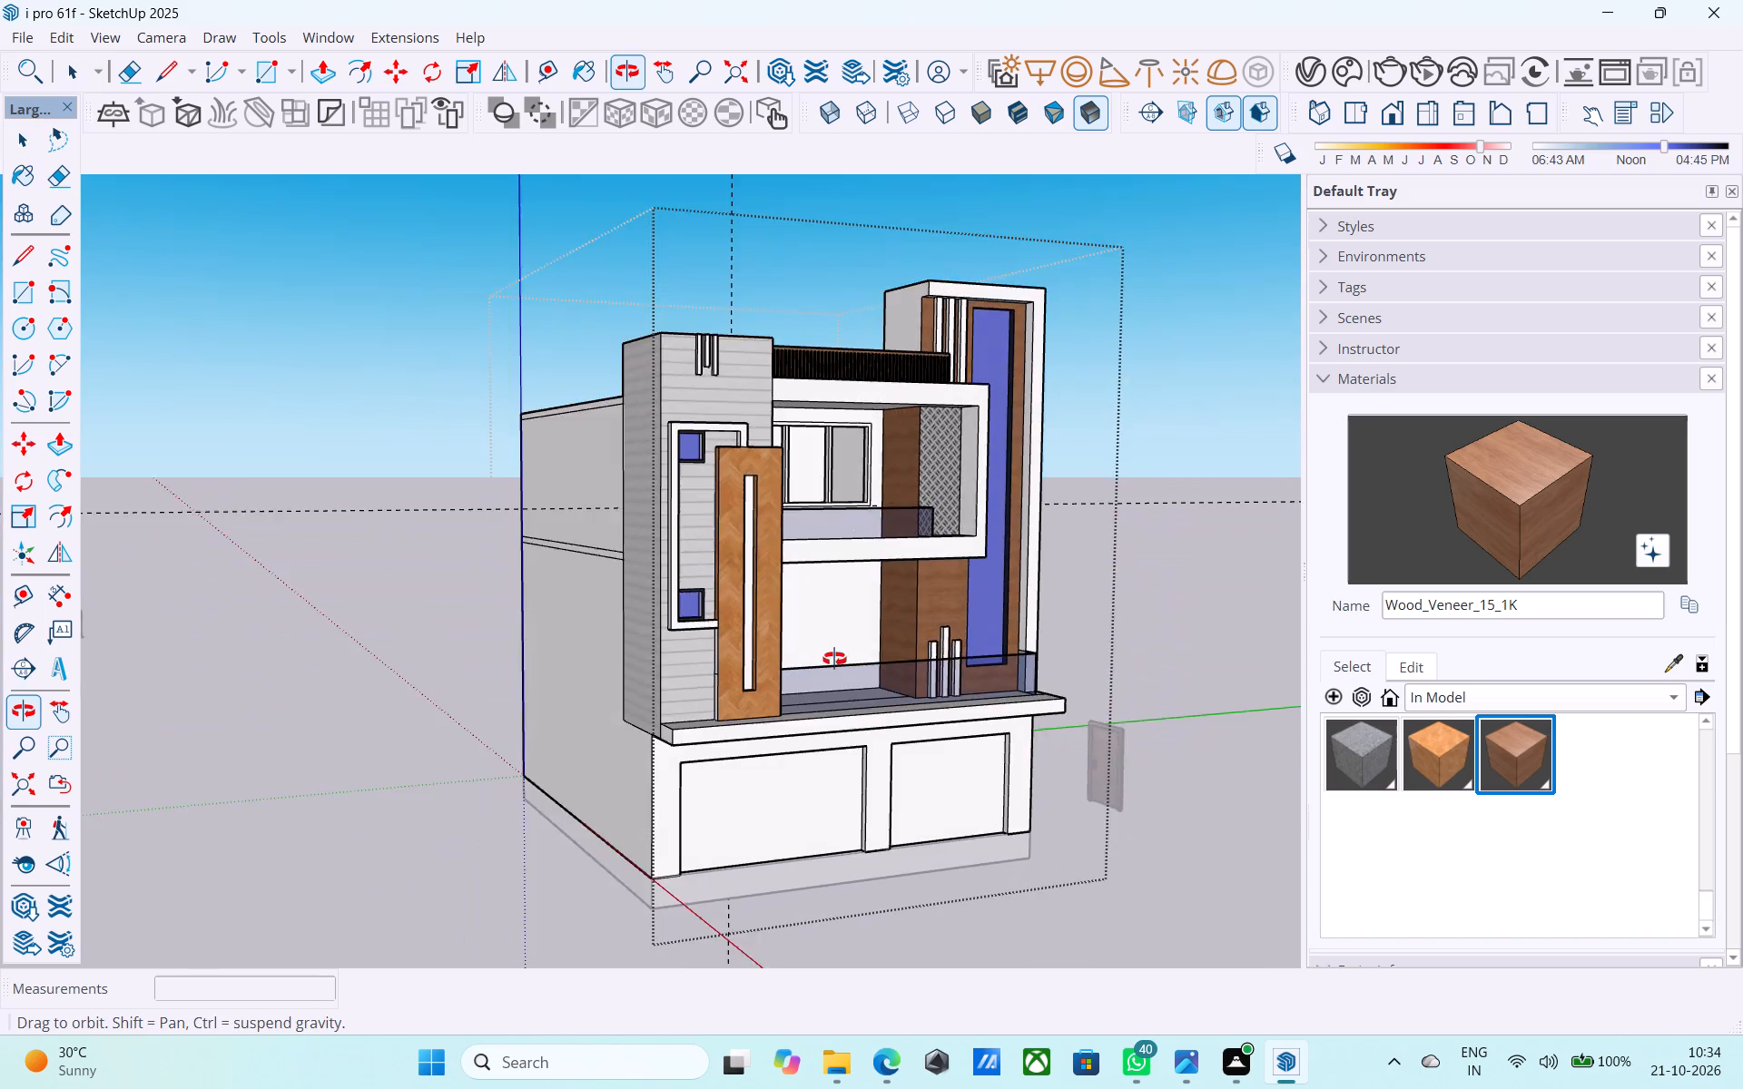
middle_click_drag(834, 659, 779, 651)
scroll(923, 616, "up", 4)
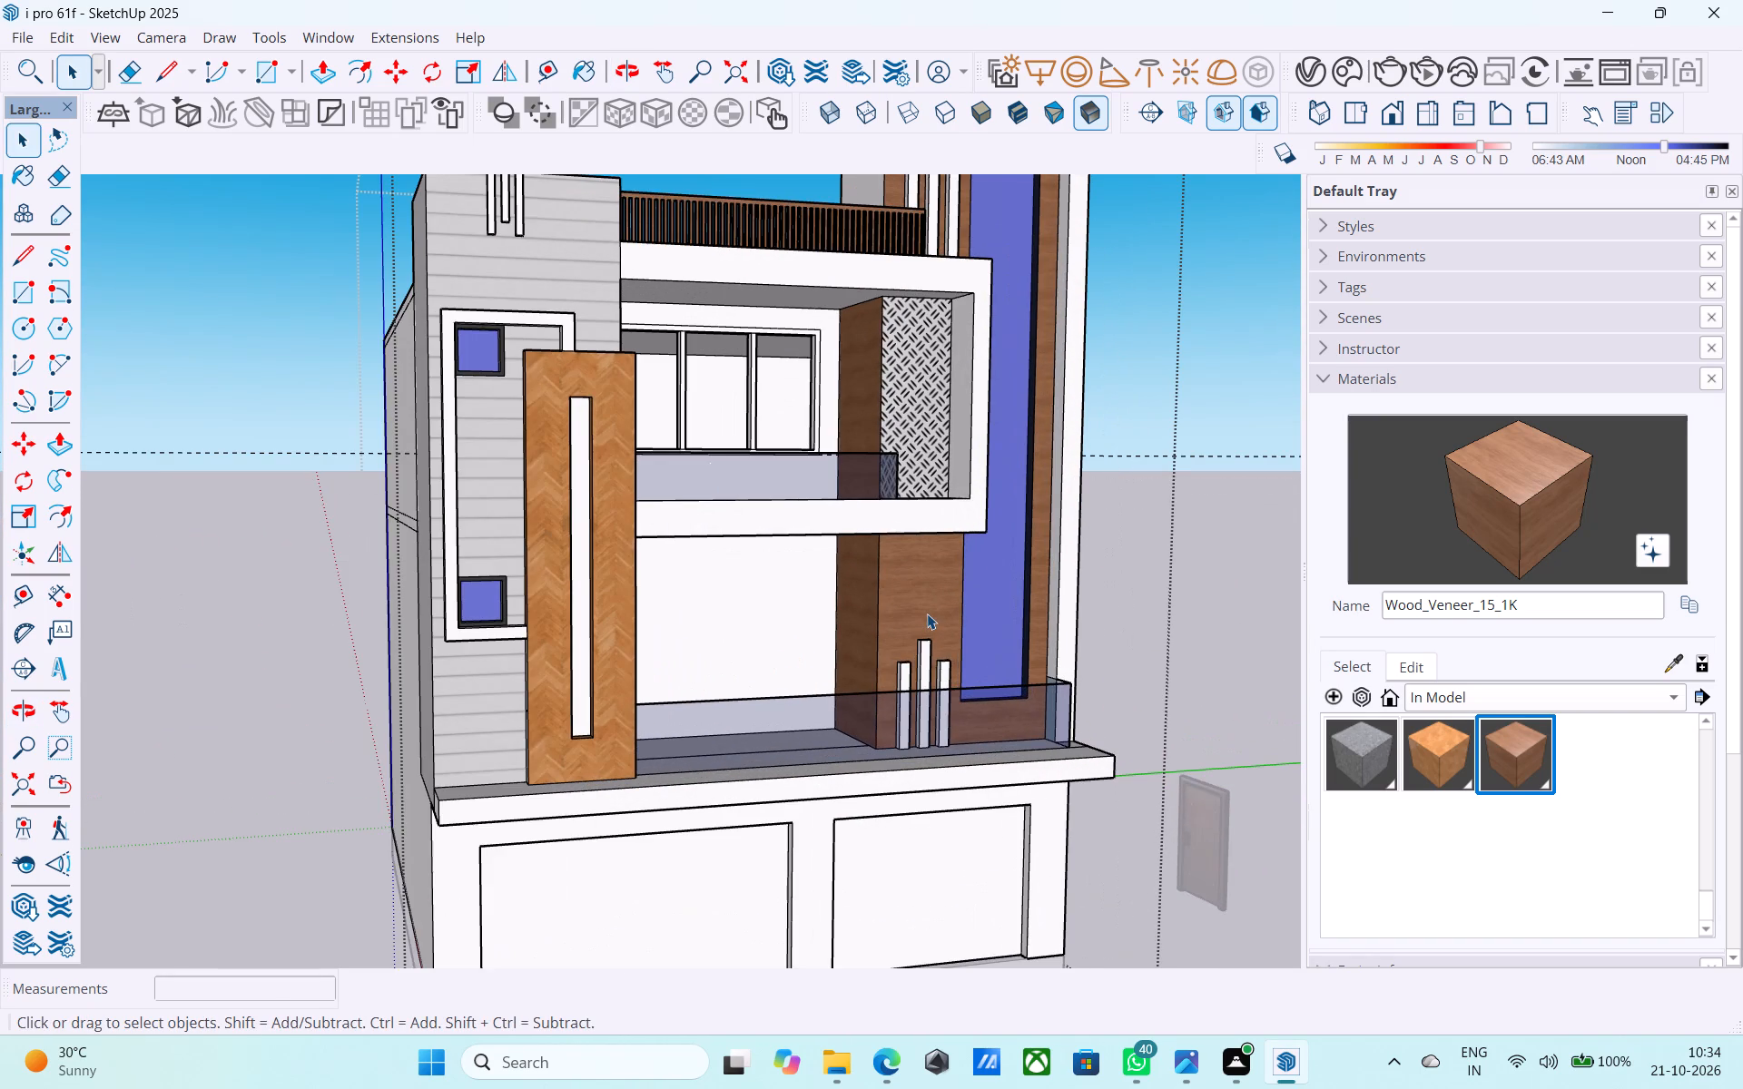
scroll(927, 613, "up", 1)
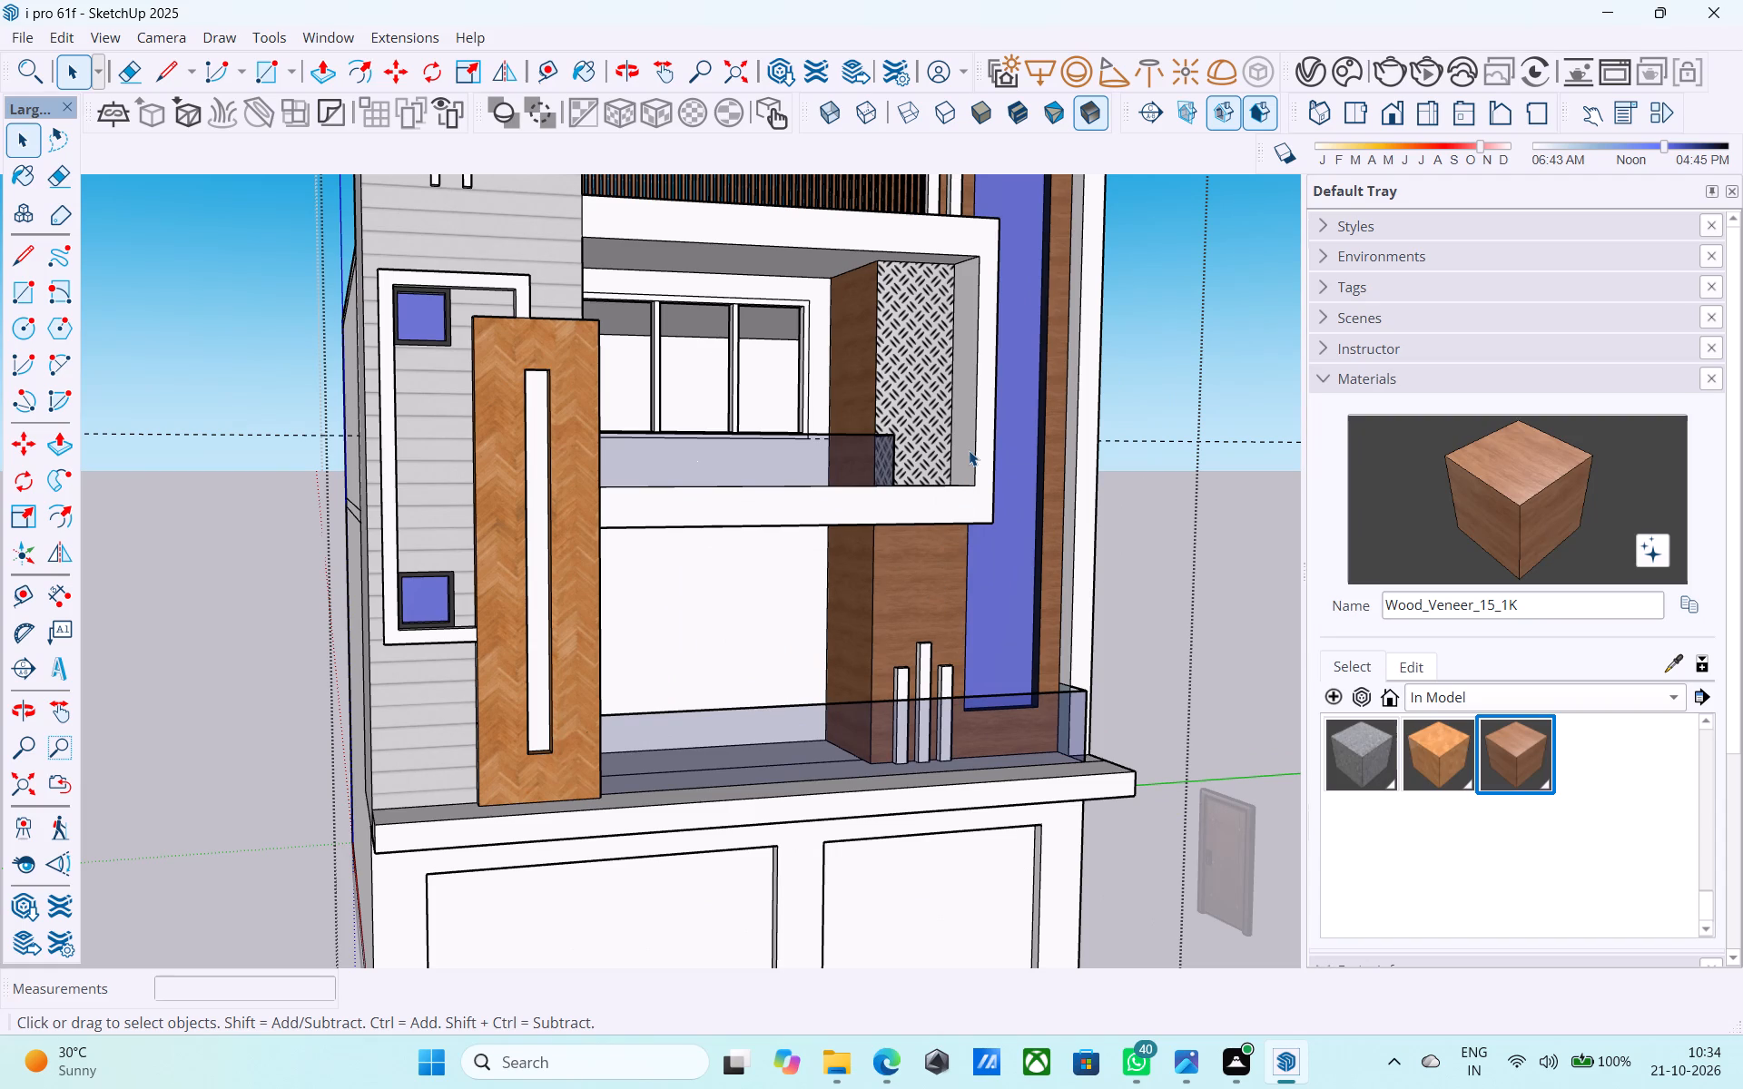
scroll(975, 445, "down", 10)
middle_click_drag(957, 479, 953, 484)
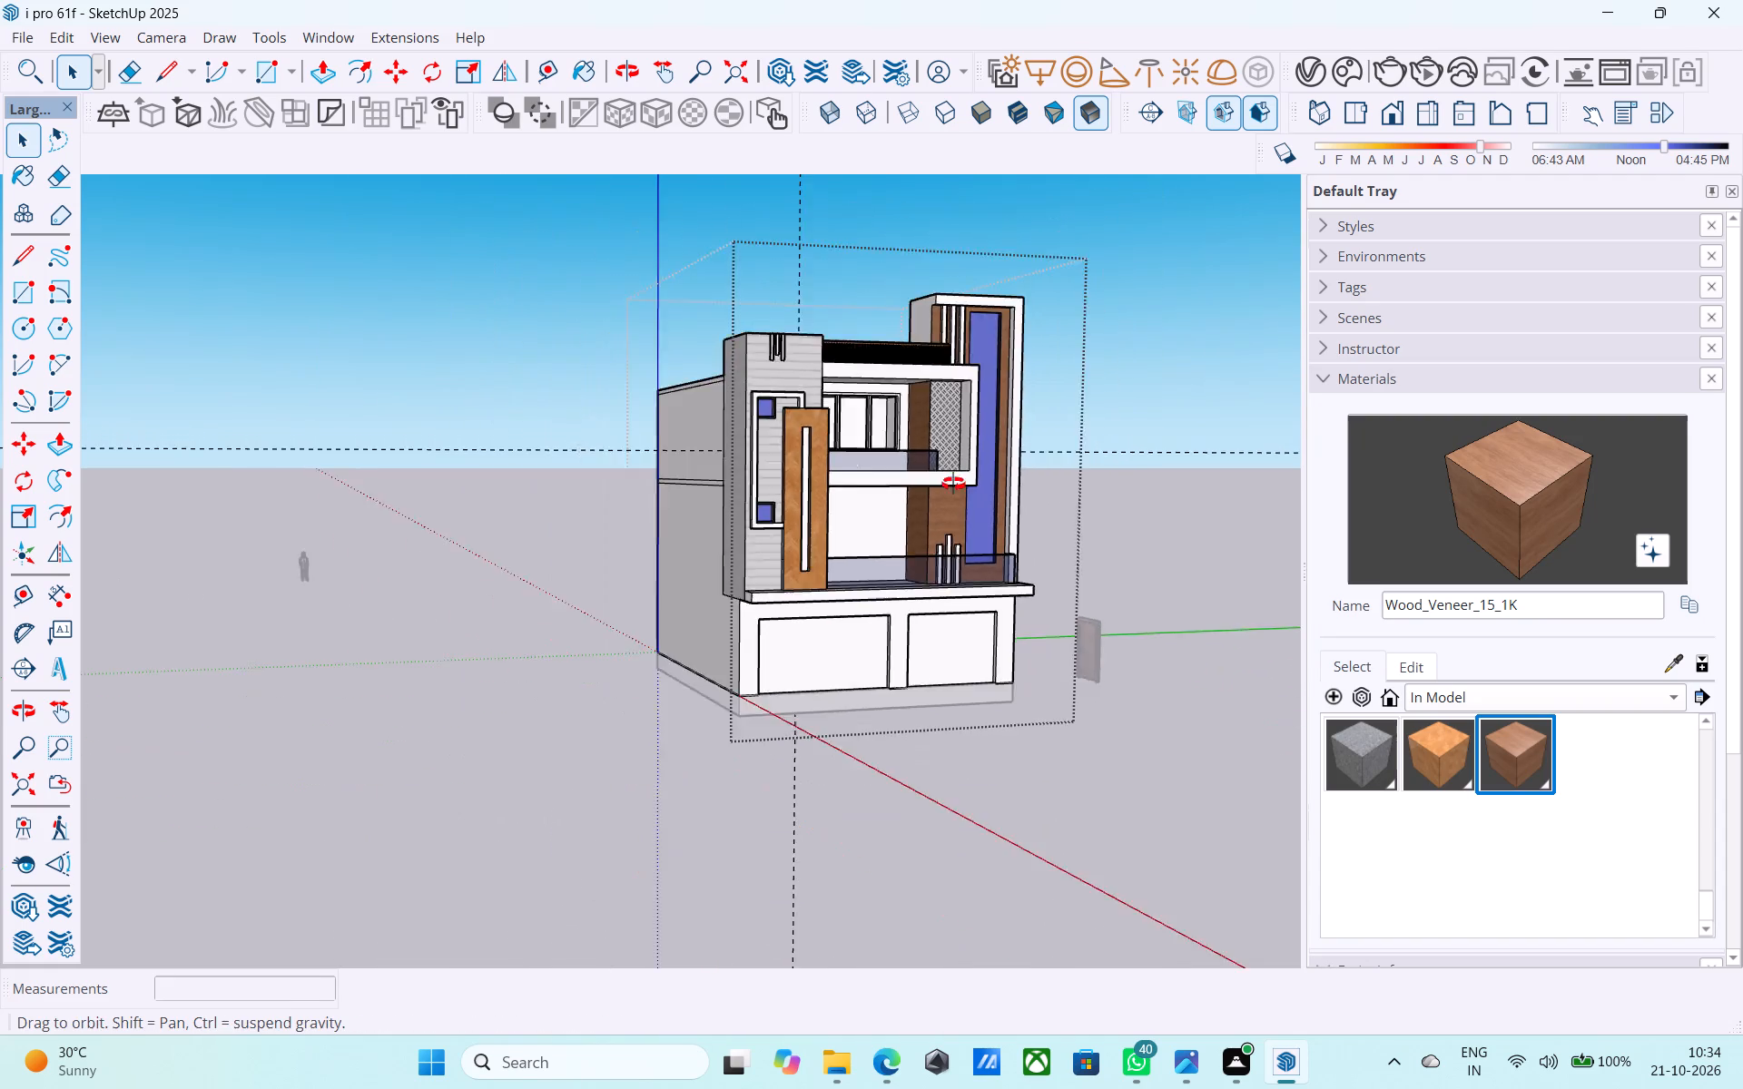
middle_click_drag(953, 484, 516, 538)
scroll(603, 526, "up", 6)
middle_click_drag(766, 505, 1030, 466)
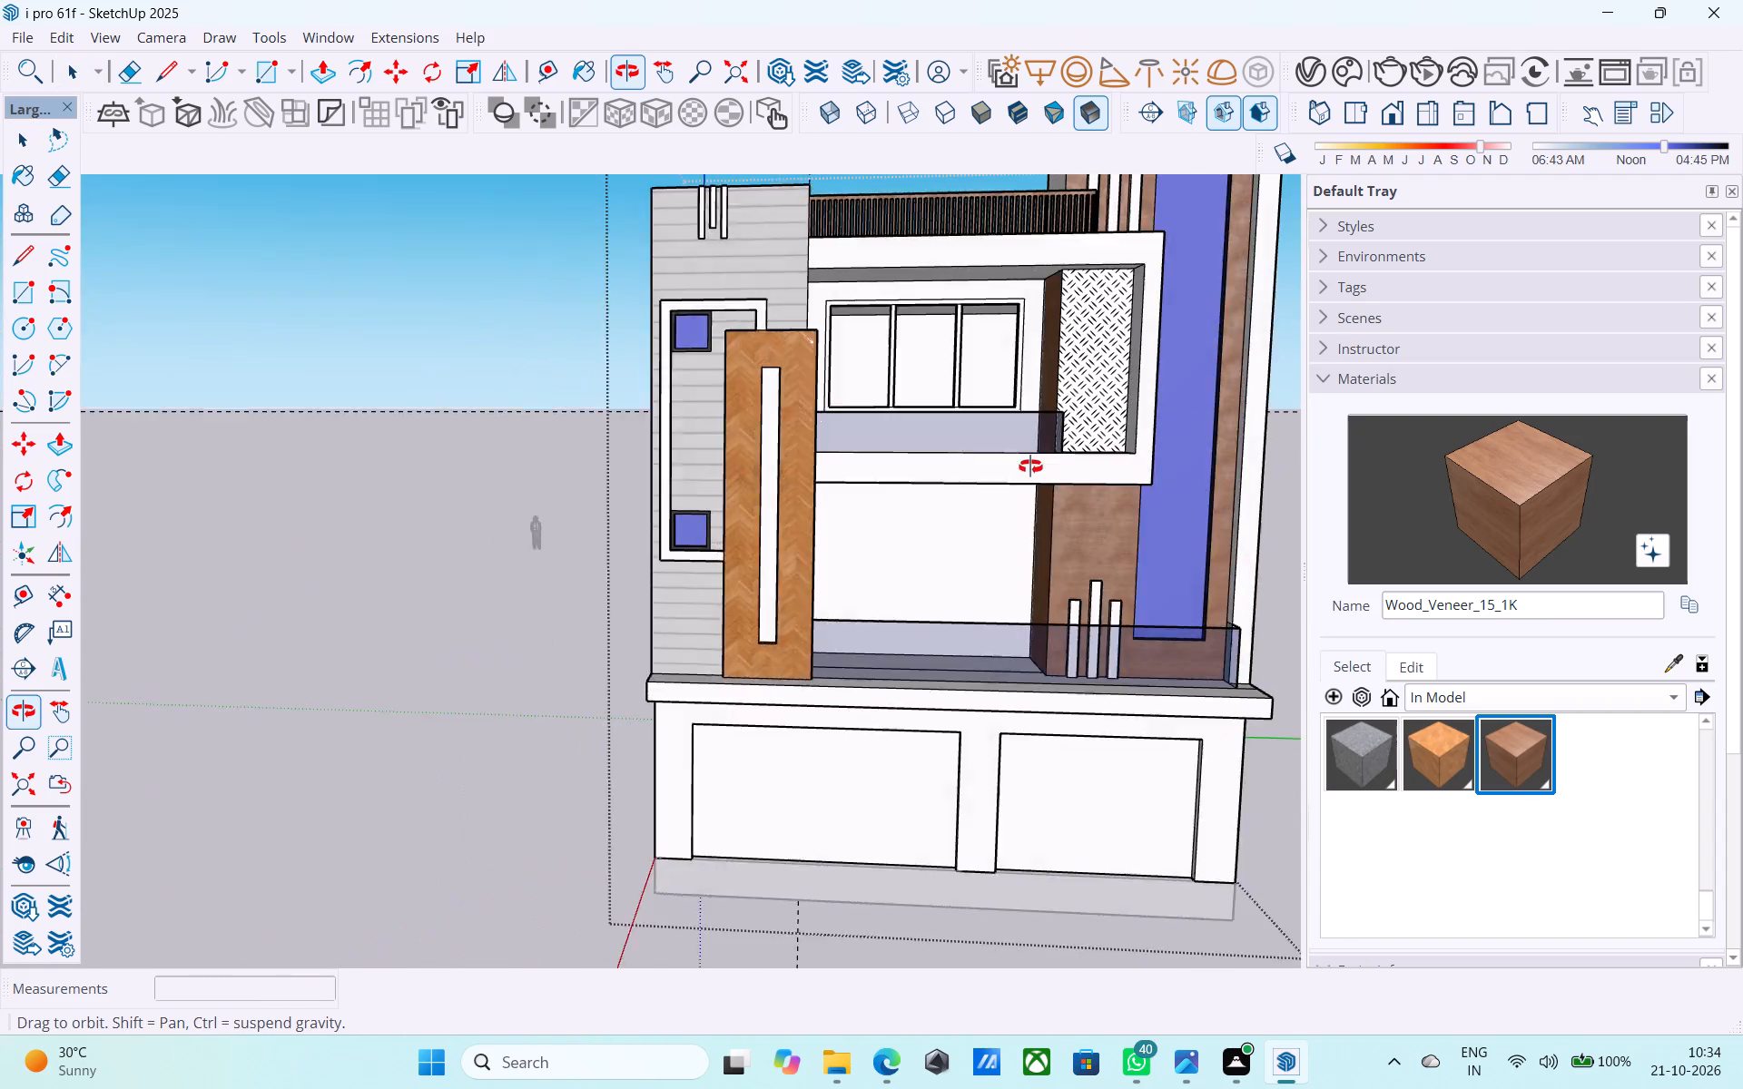
middle_click_drag(1030, 466, 585, 586)
scroll(585, 585, "up", 1)
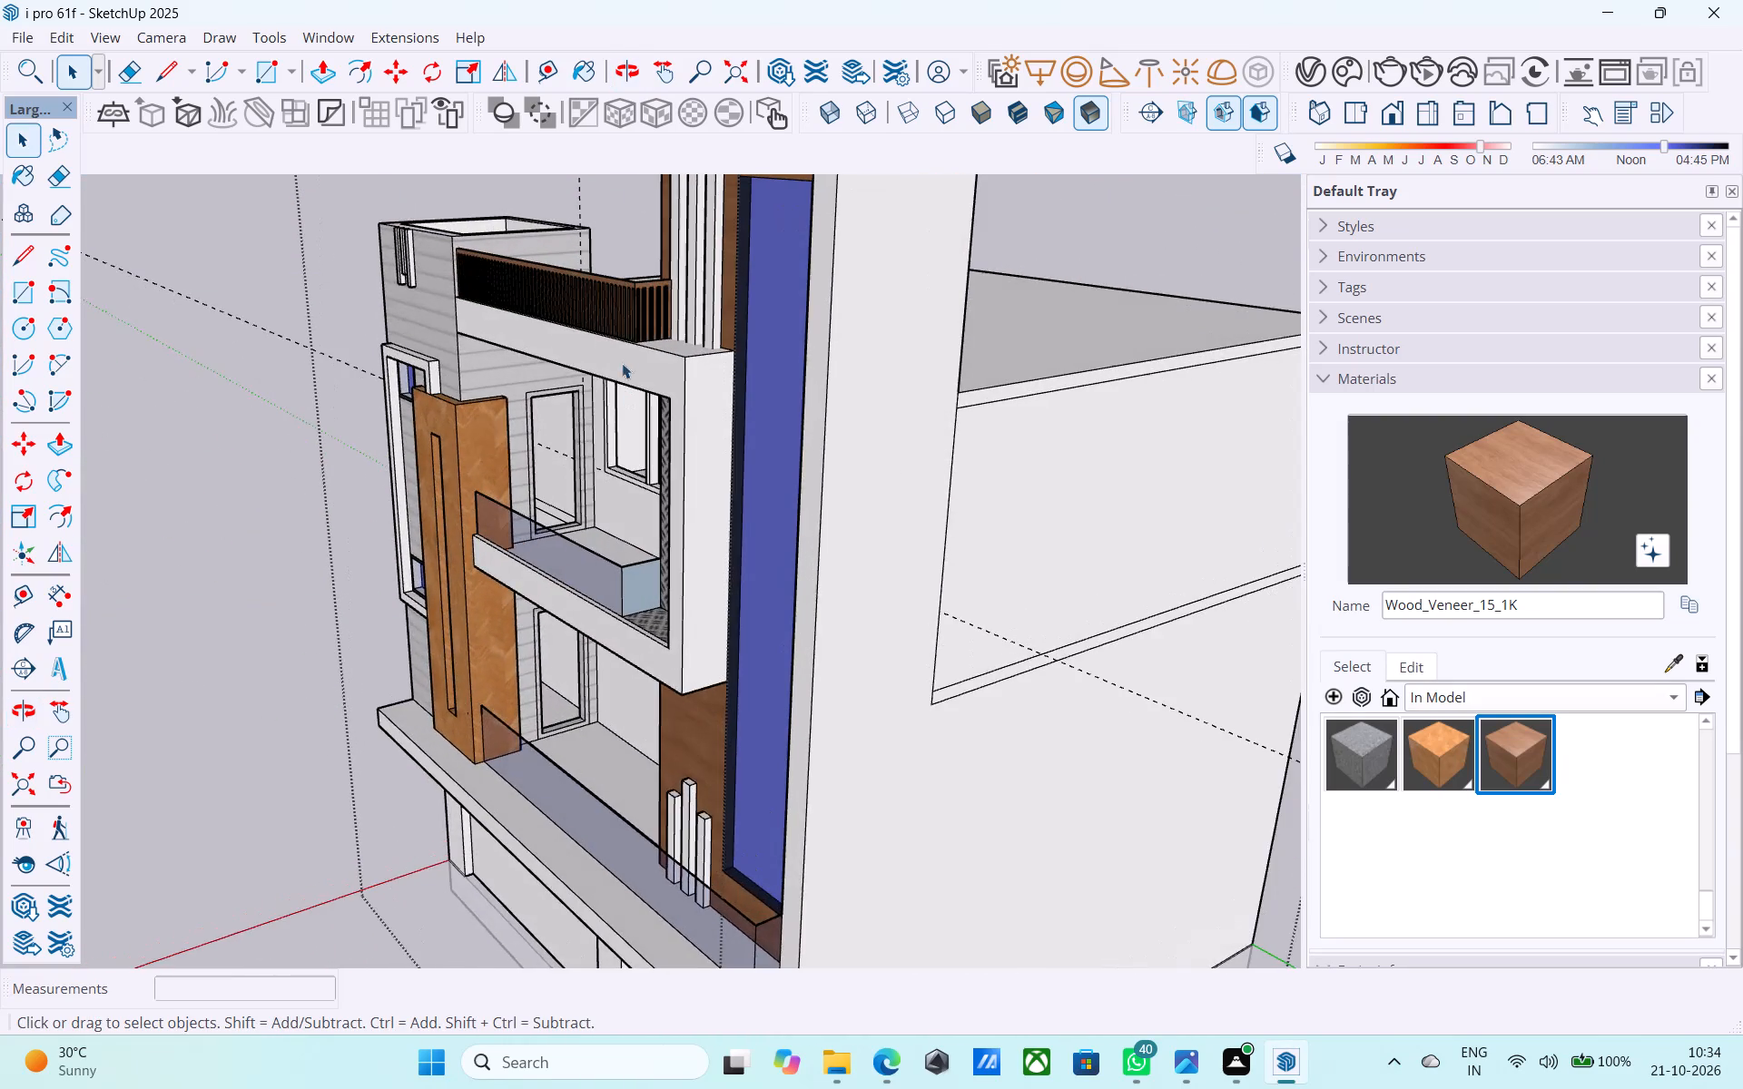
scroll(622, 307, "up", 11)
scroll(629, 311, "down", 2)
middle_click_drag(636, 338, 663, 589)
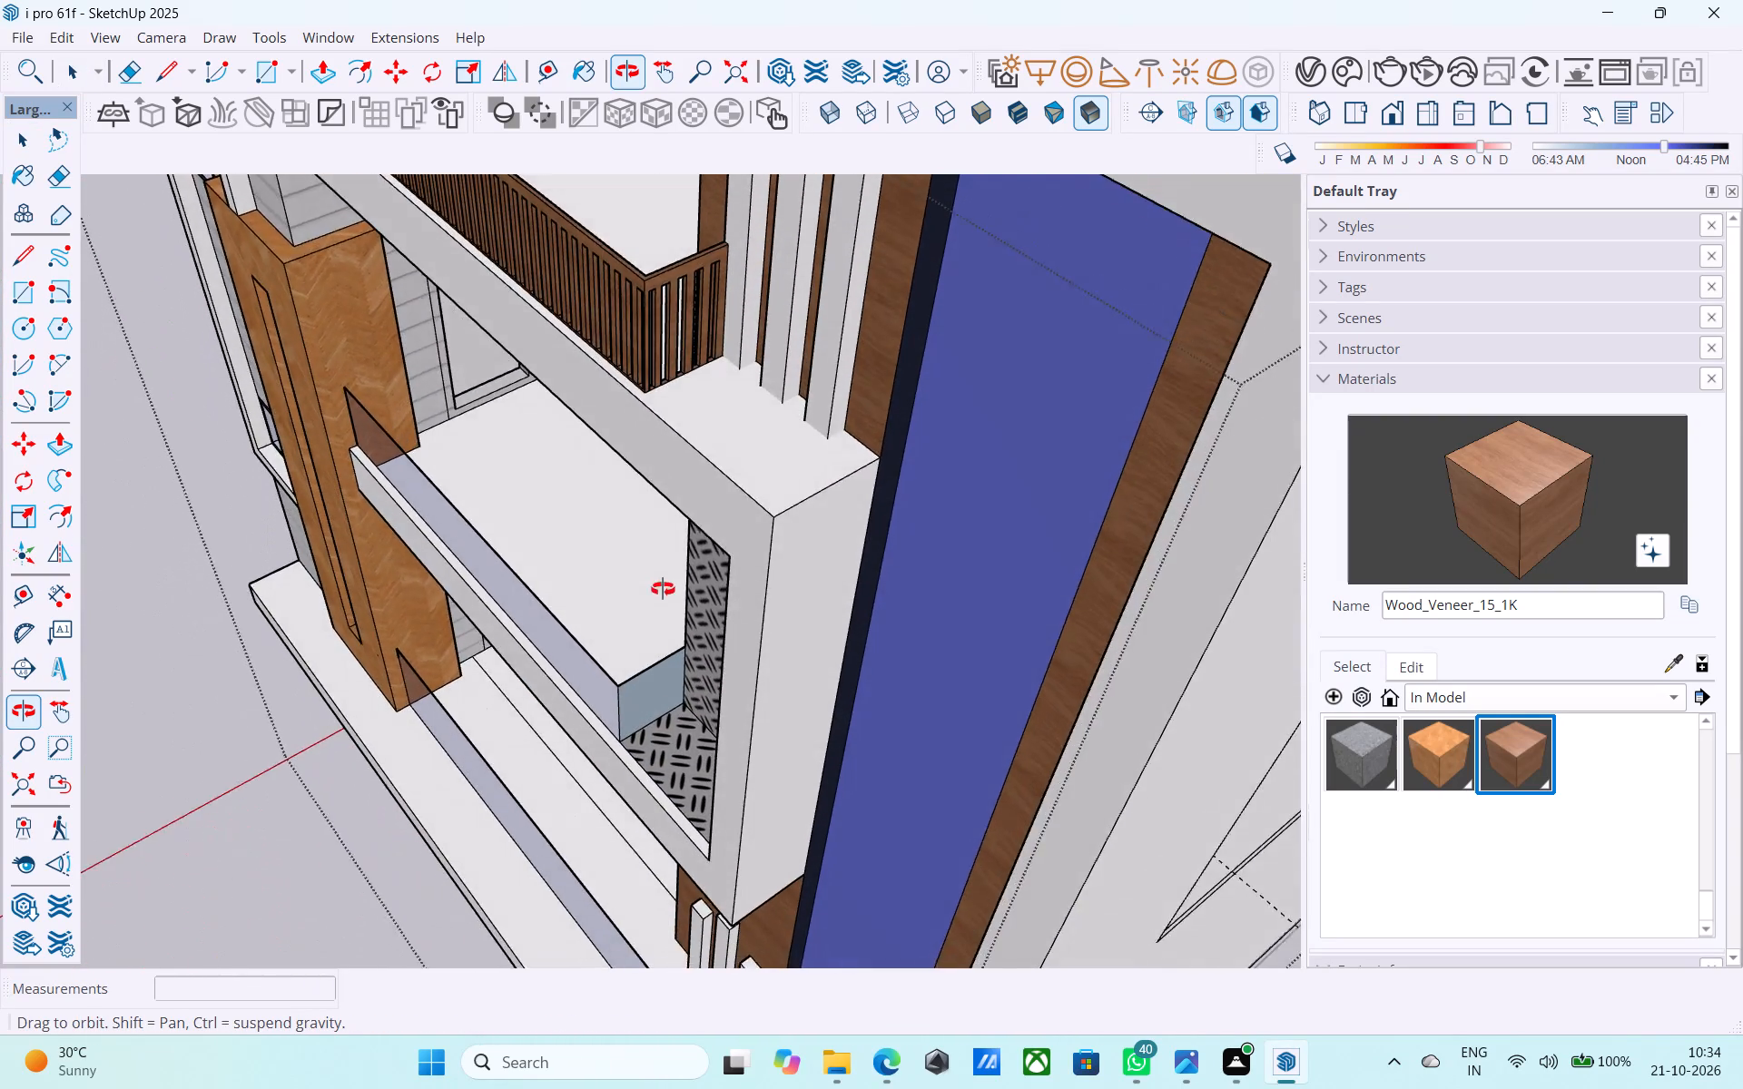
middle_click_drag(663, 589, 929, 410)
scroll(850, 529, "up", 1)
scroll(929, 410, "down", 5)
scroll(870, 491, "down", 6)
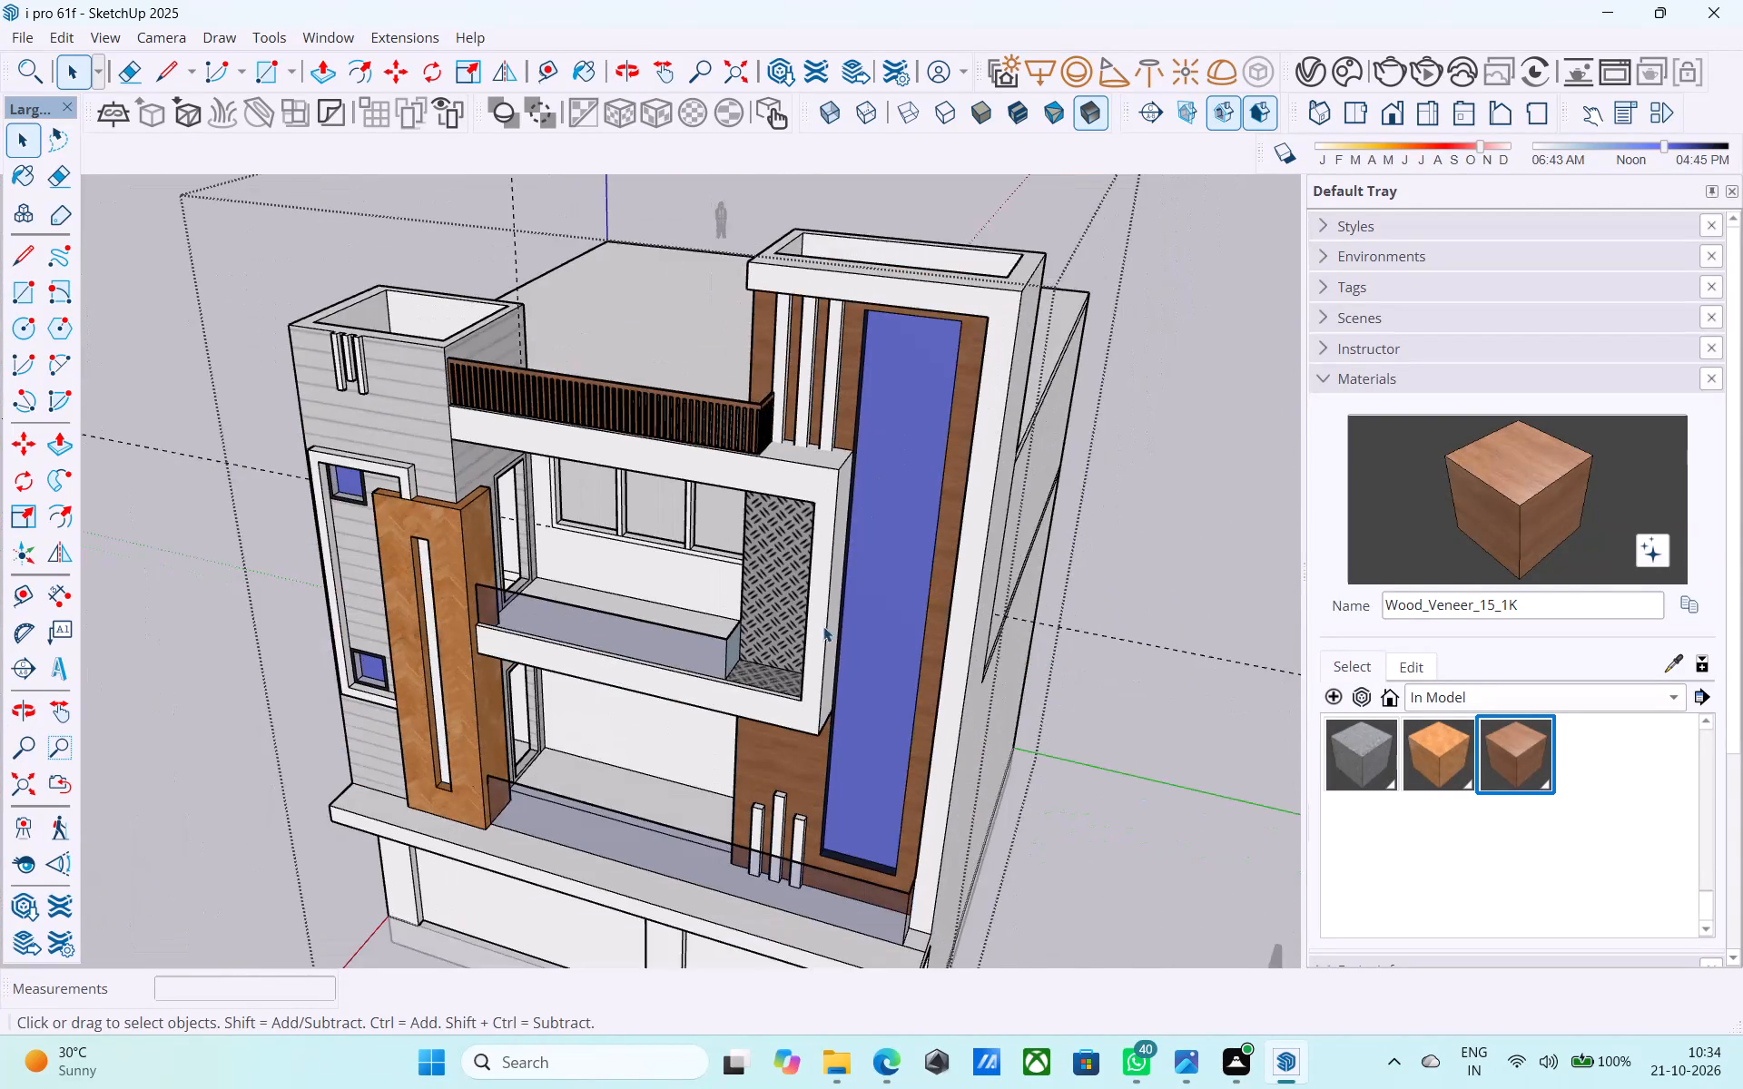
middle_click_drag(822, 629, 828, 546)
scroll(789, 711, "down", 3)
middle_click_drag(789, 727, 832, 623)
scroll(954, 264, "up", 13)
scroll(770, 445, "down", 4)
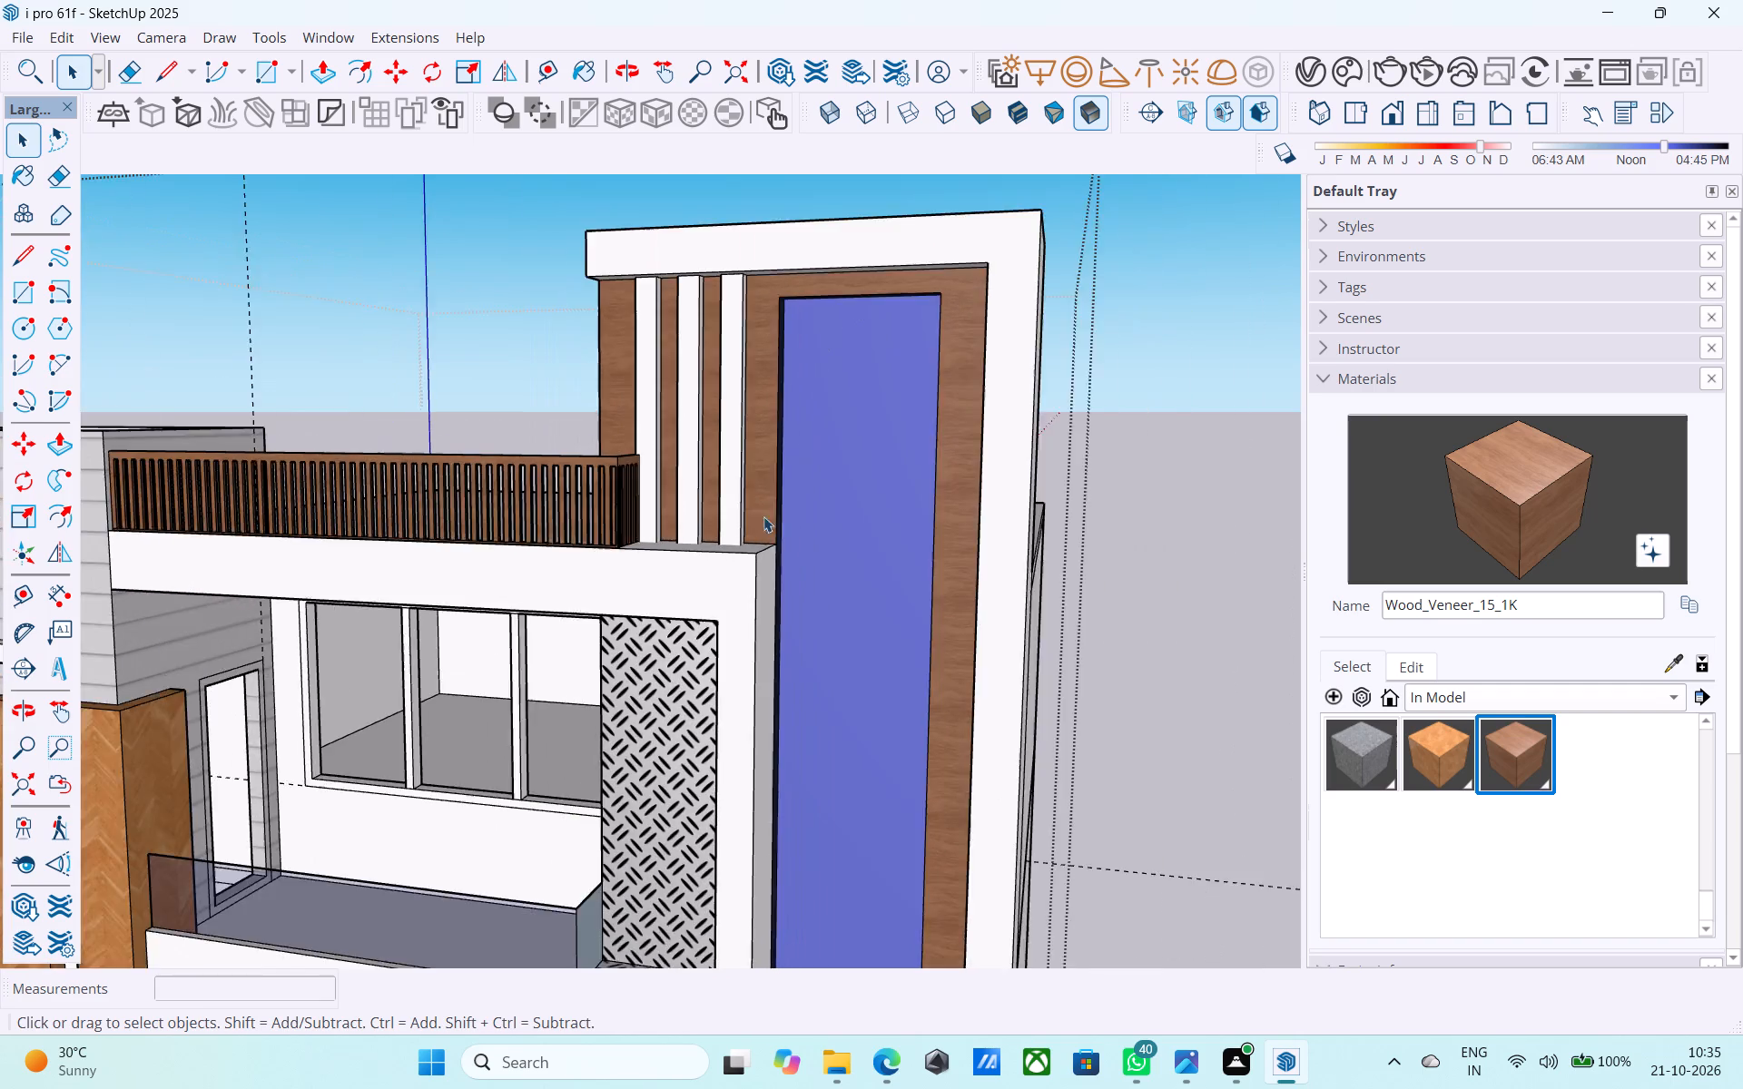
Divide the tower's tall blue glass into four equal panes by copying its top edge 25' 6" down to the bottom edge, arrayed with /4.
middle_click_drag(803, 484, 794, 368)
scroll(842, 294, "up", 6)
scroll(811, 329, "down", 8)
left_click(781, 501)
middle_click_drag(773, 514, 708, 564)
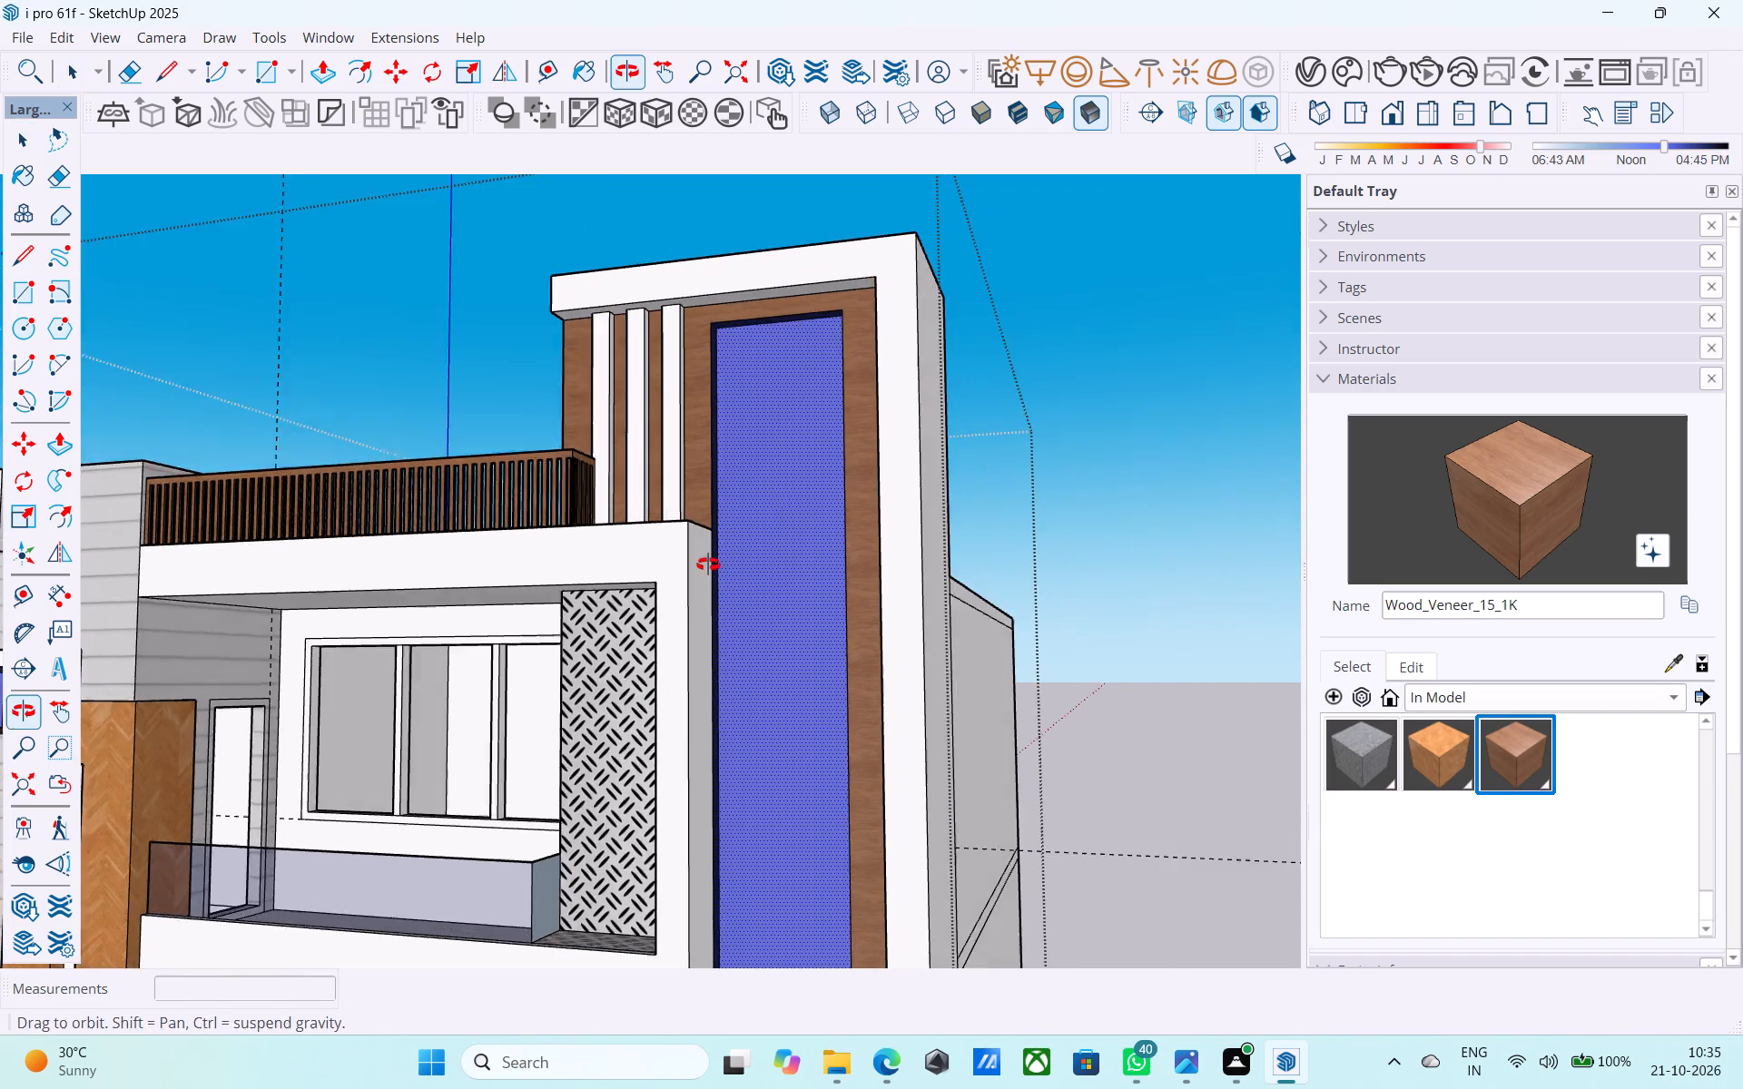
middle_click_drag(708, 564, 610, 652)
scroll(483, 642, "up", 11)
left_click(392, 541)
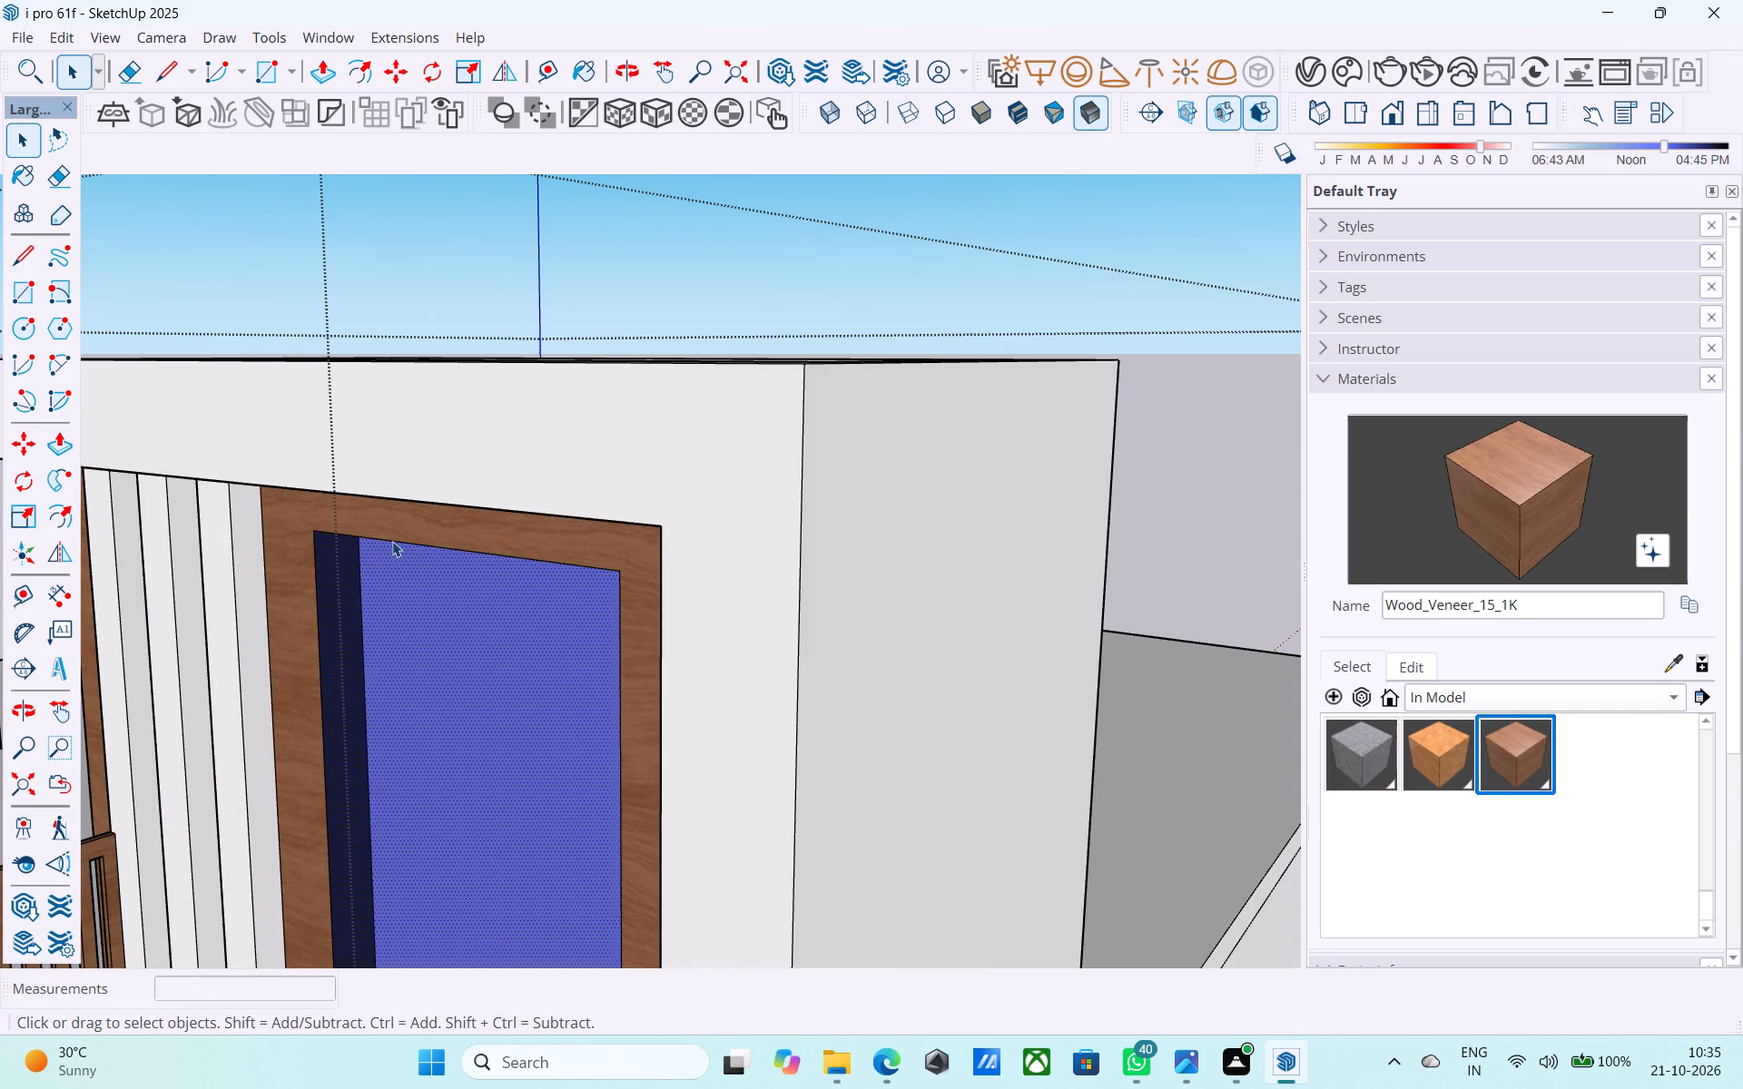
key("m")
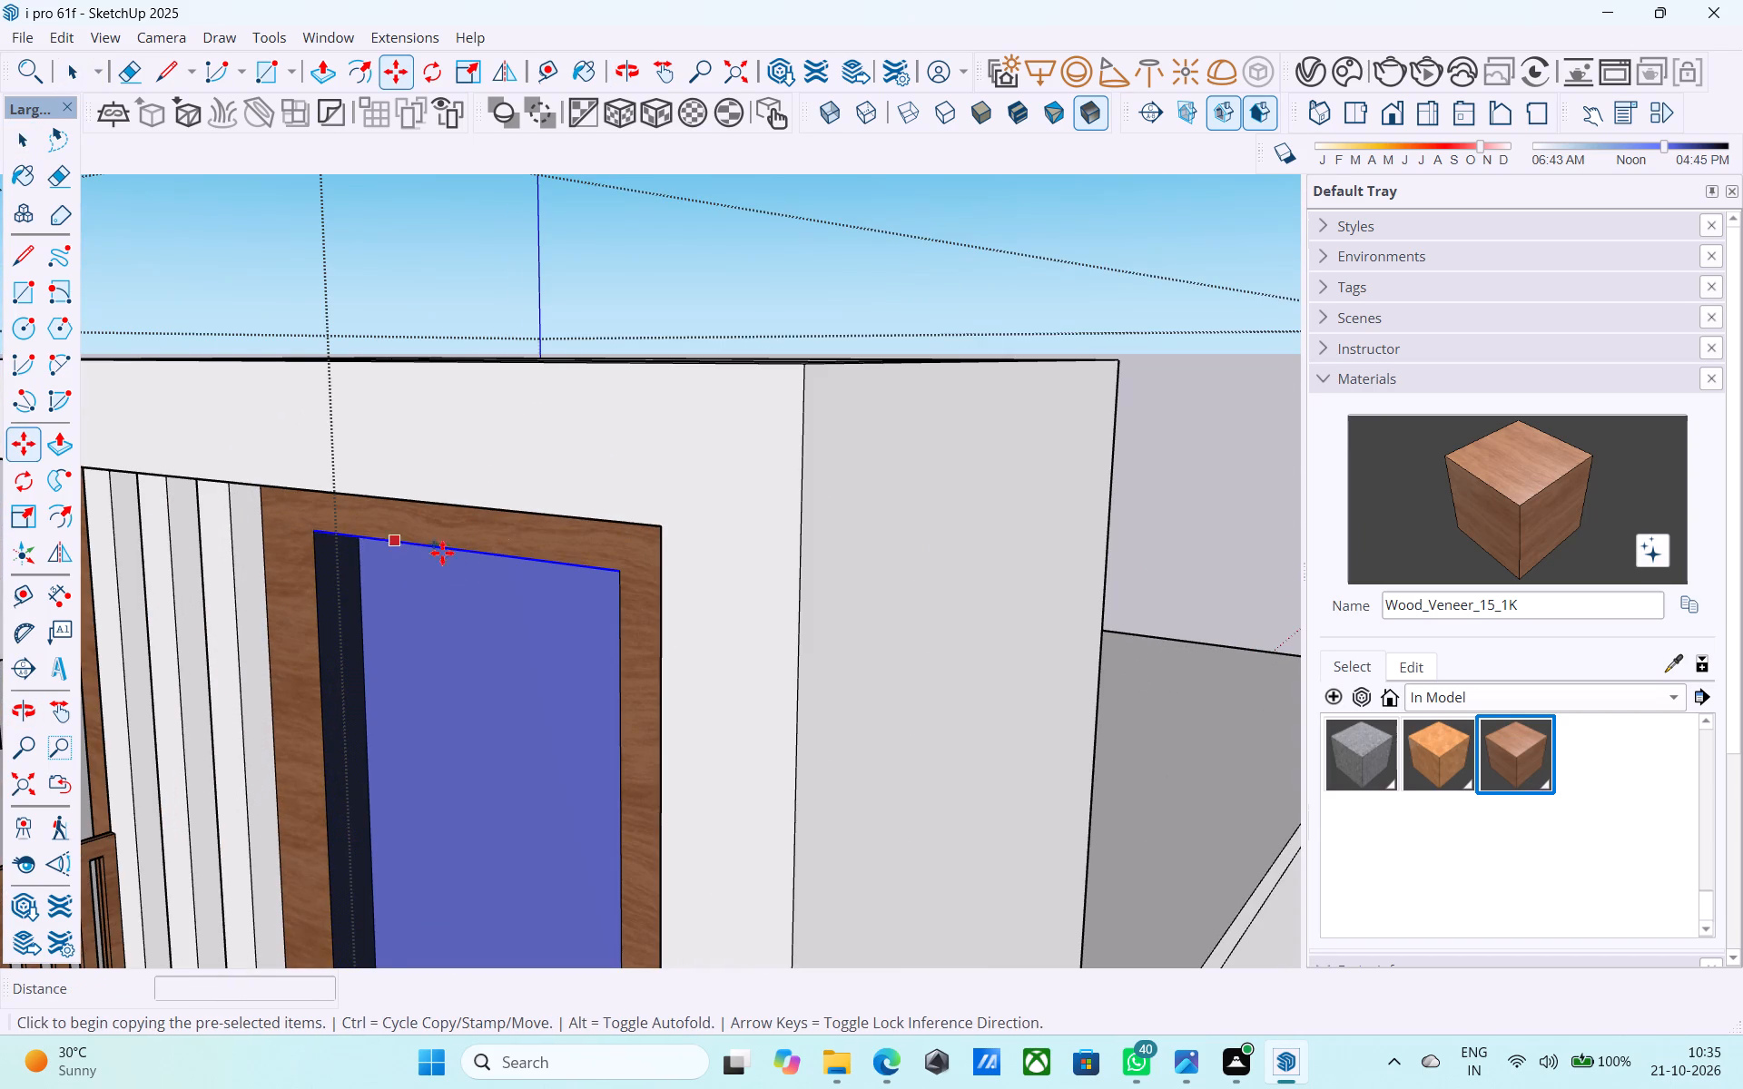
left_click(621, 579)
scroll(667, 478, "down", 6)
scroll(675, 401, "down", 6)
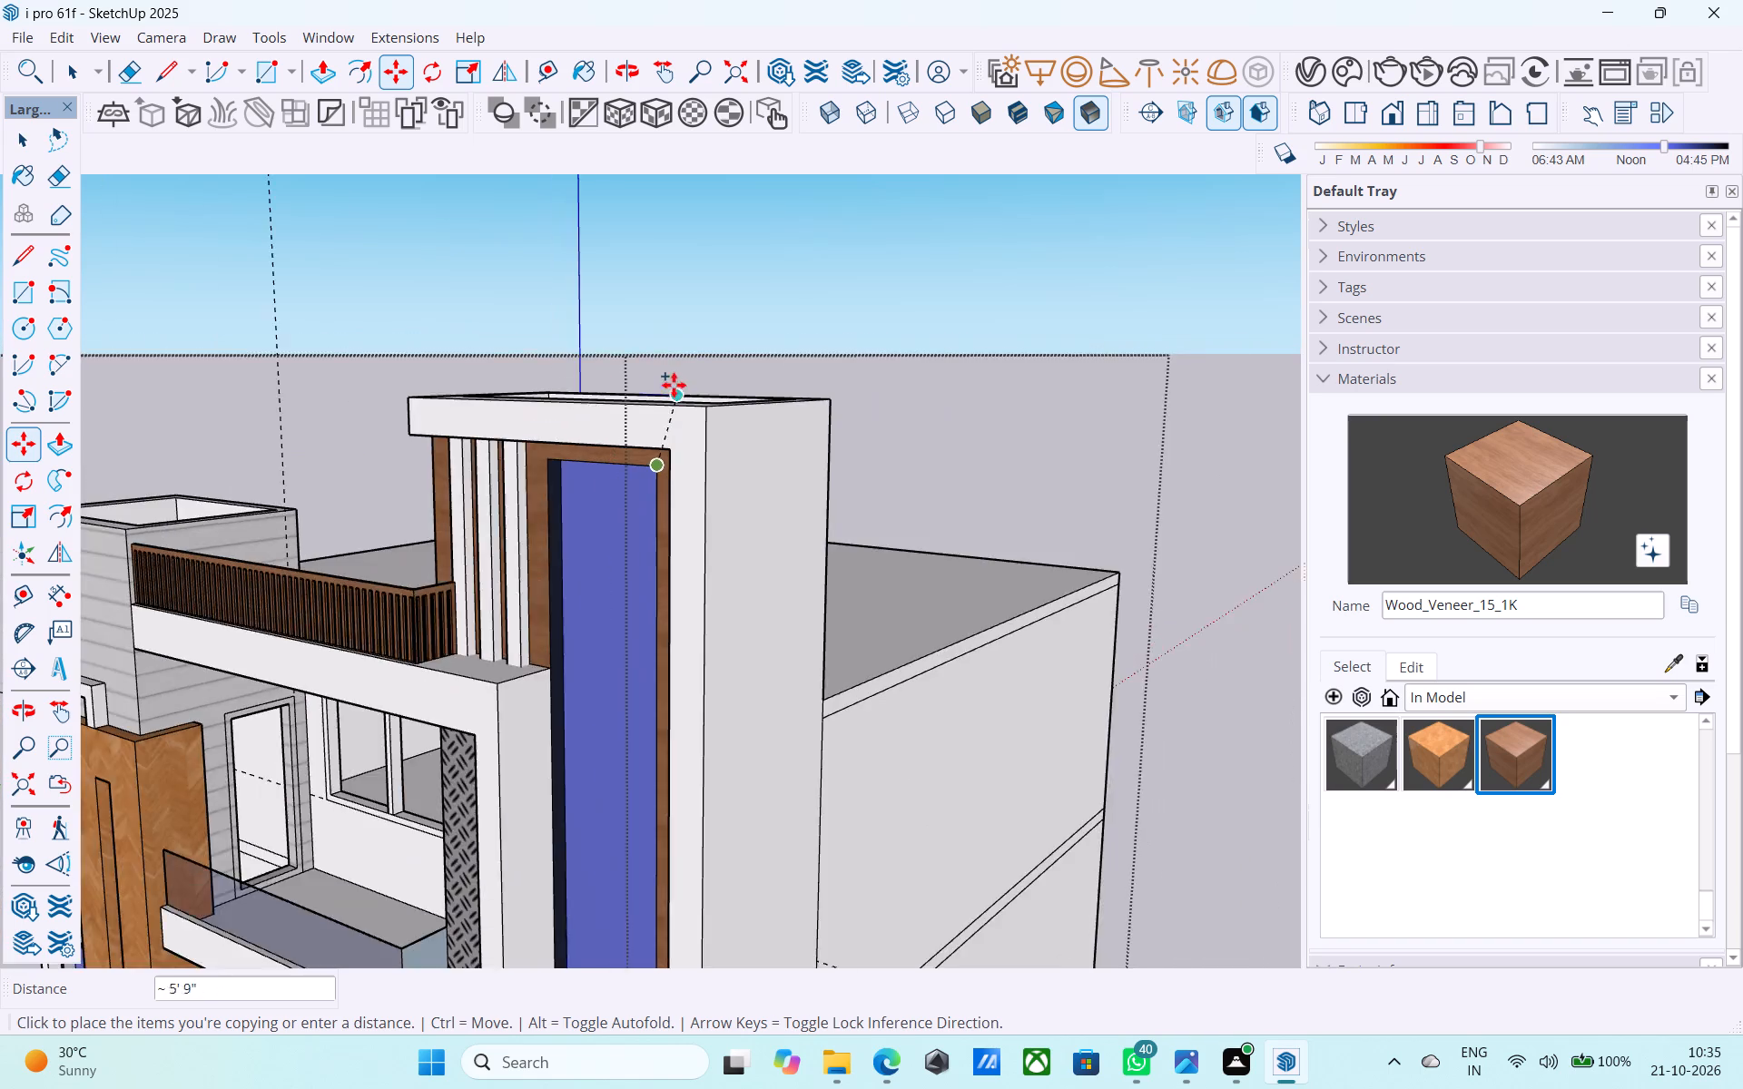
scroll(674, 385, "down", 9)
middle_click_drag(655, 796, 650, 822)
scroll(650, 822, "up", 11)
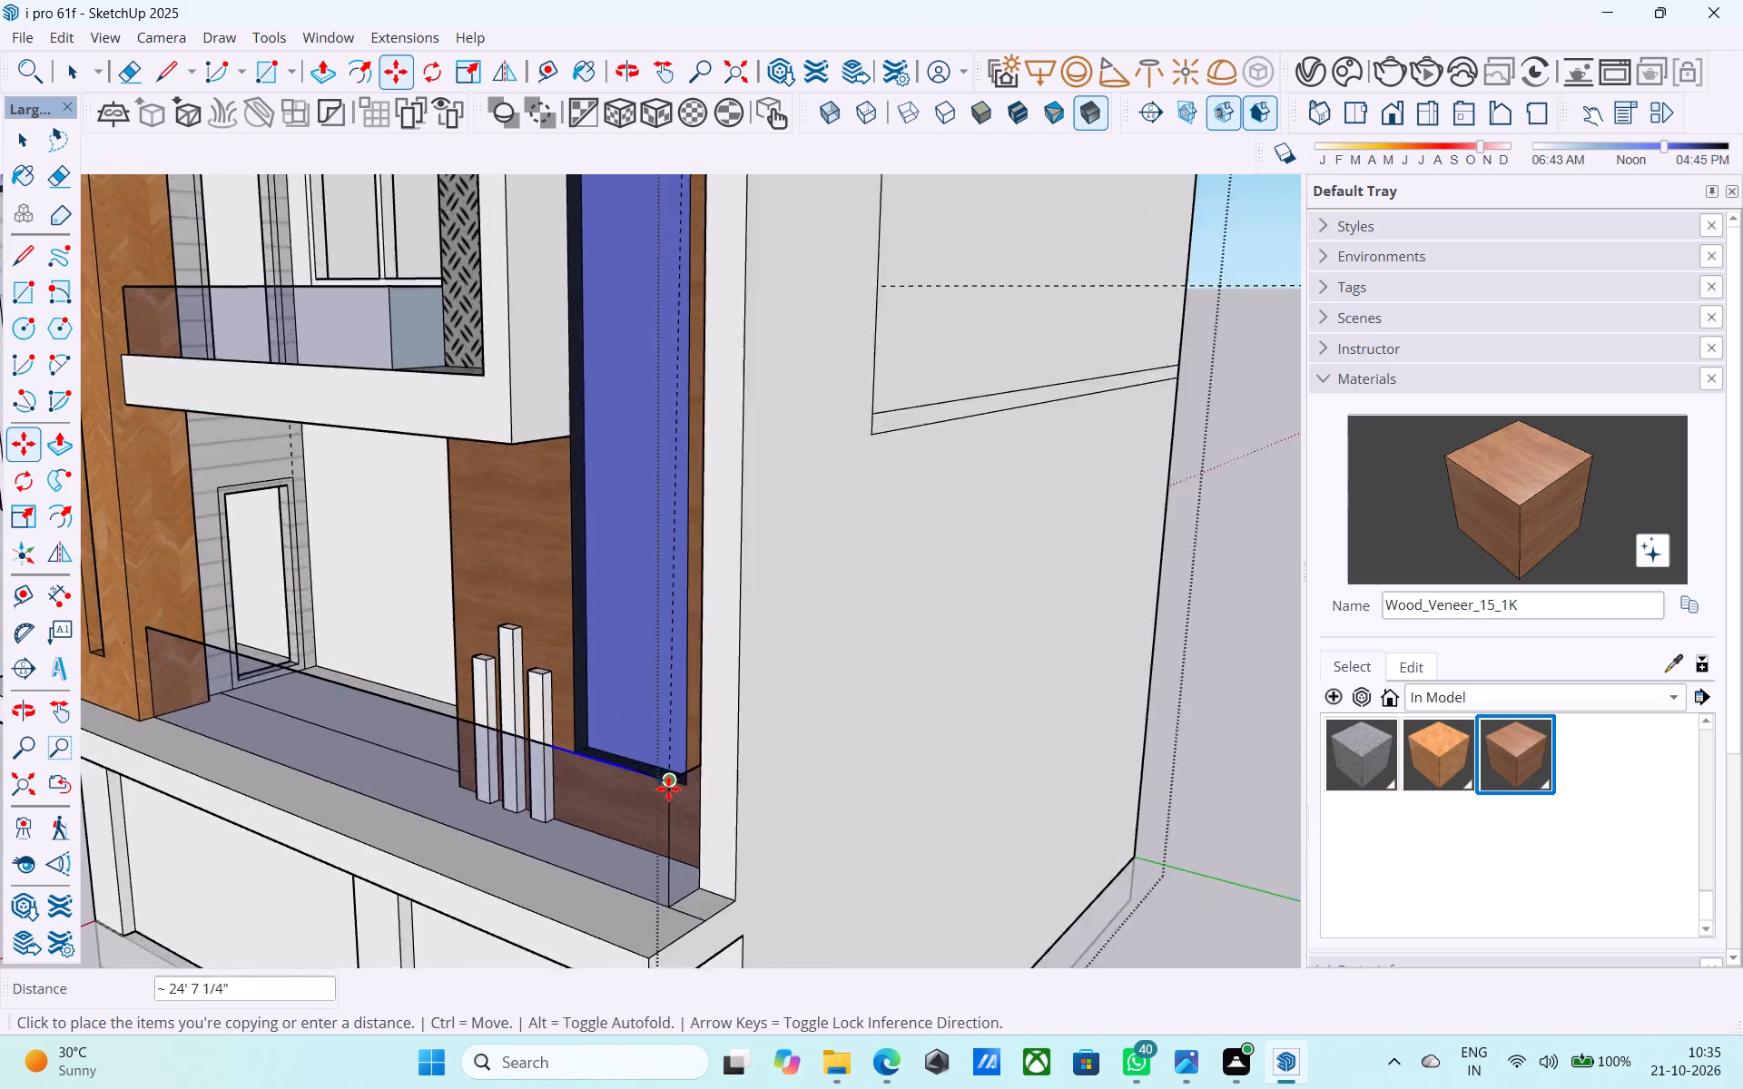
scroll(668, 789, "up", 13)
middle_click_drag(686, 757, 859, 886)
scroll(803, 836, "up", 3)
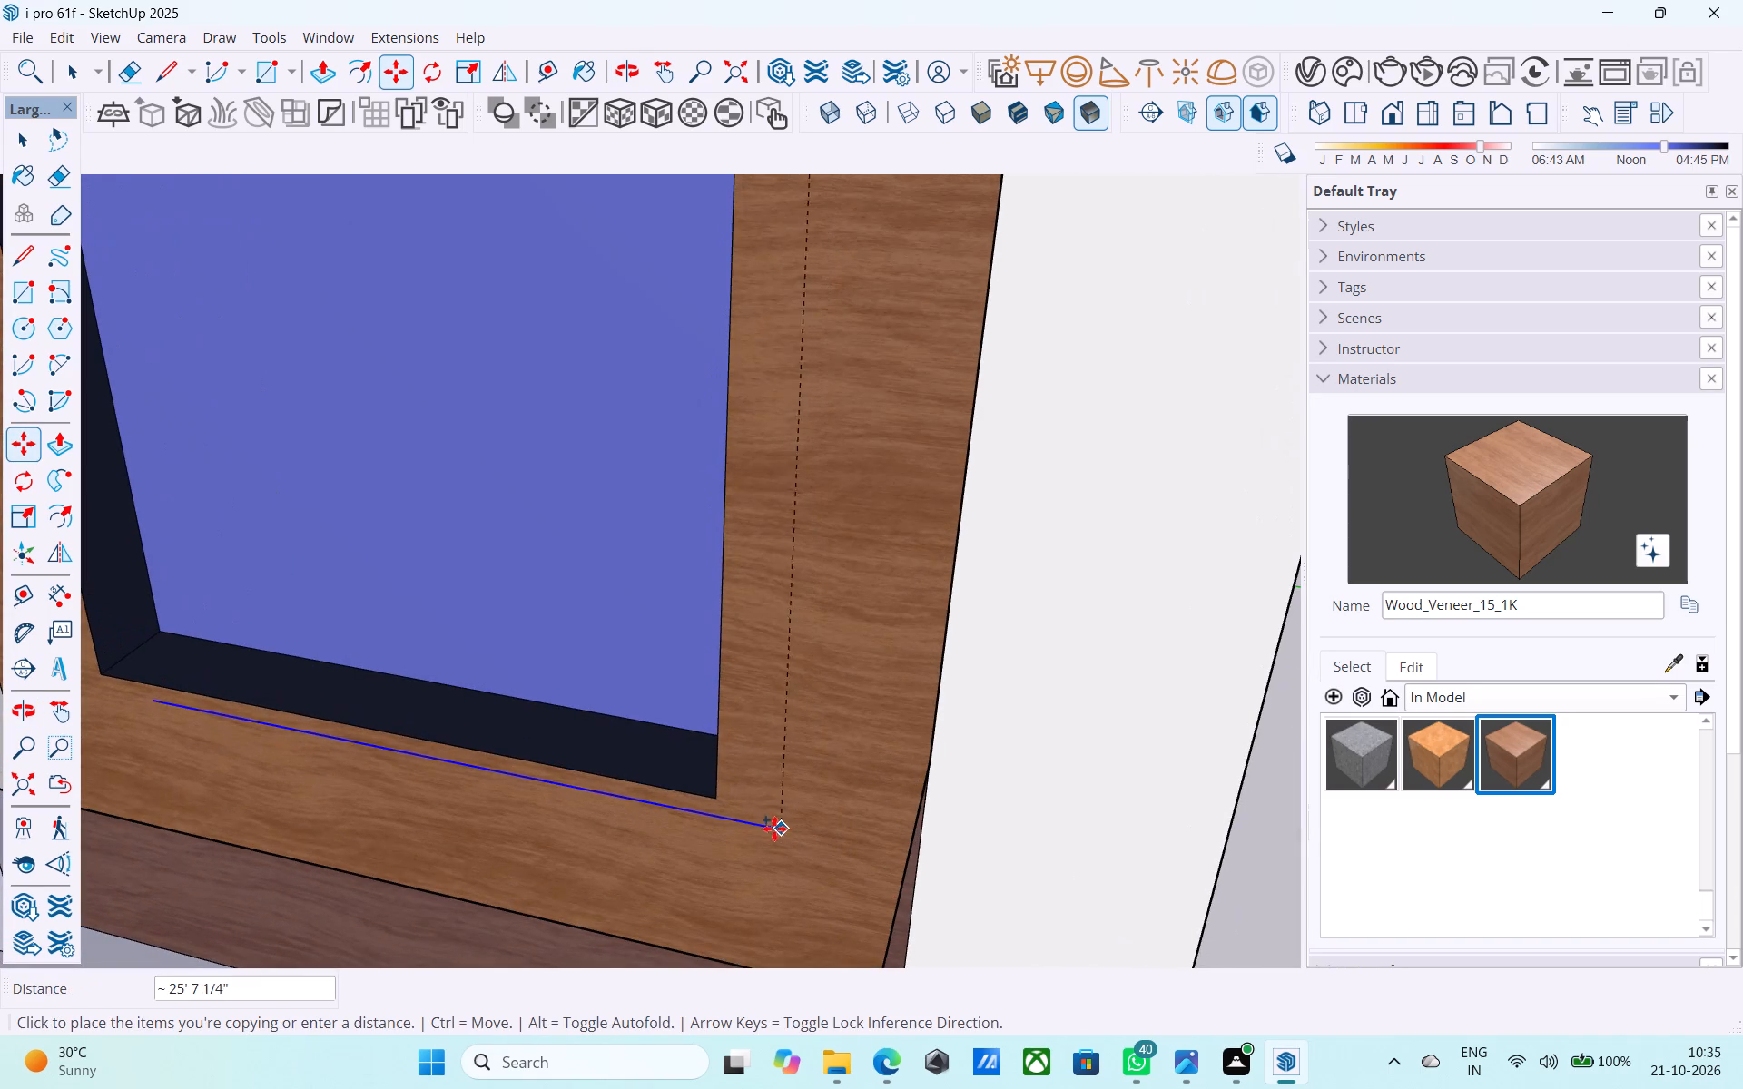
left_click(719, 800)
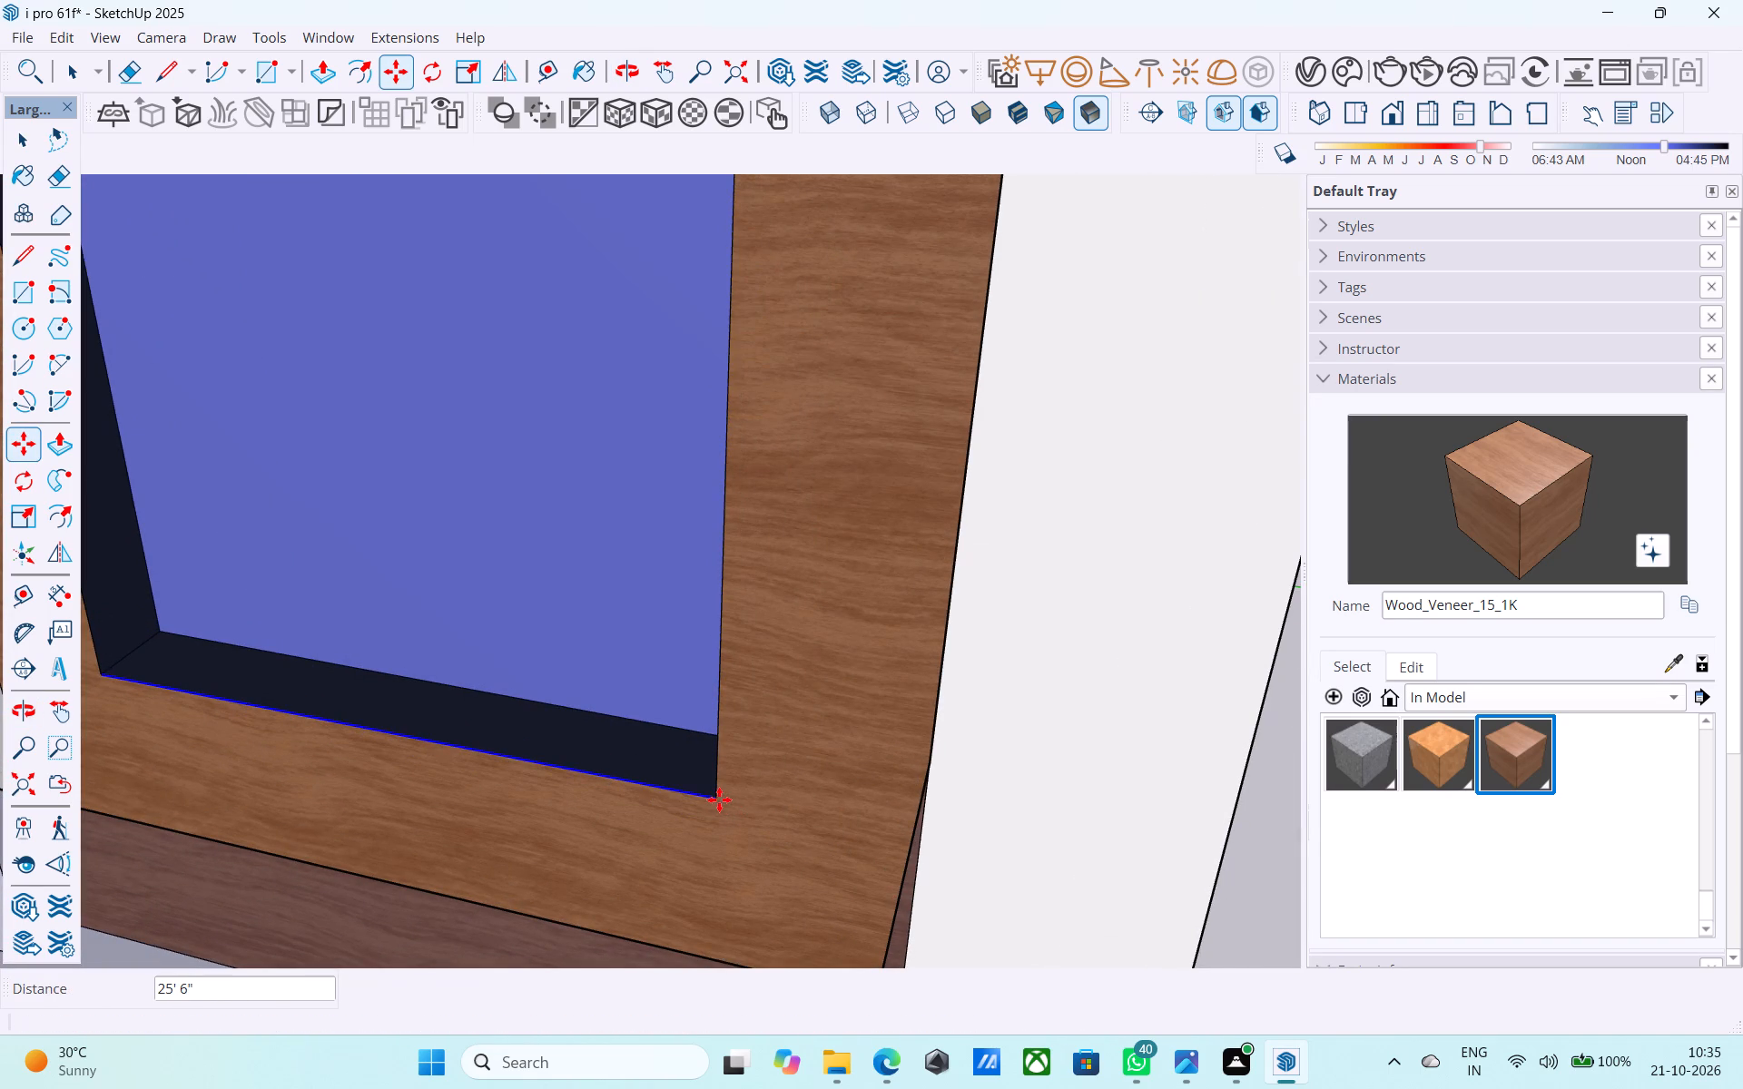
key("slash")
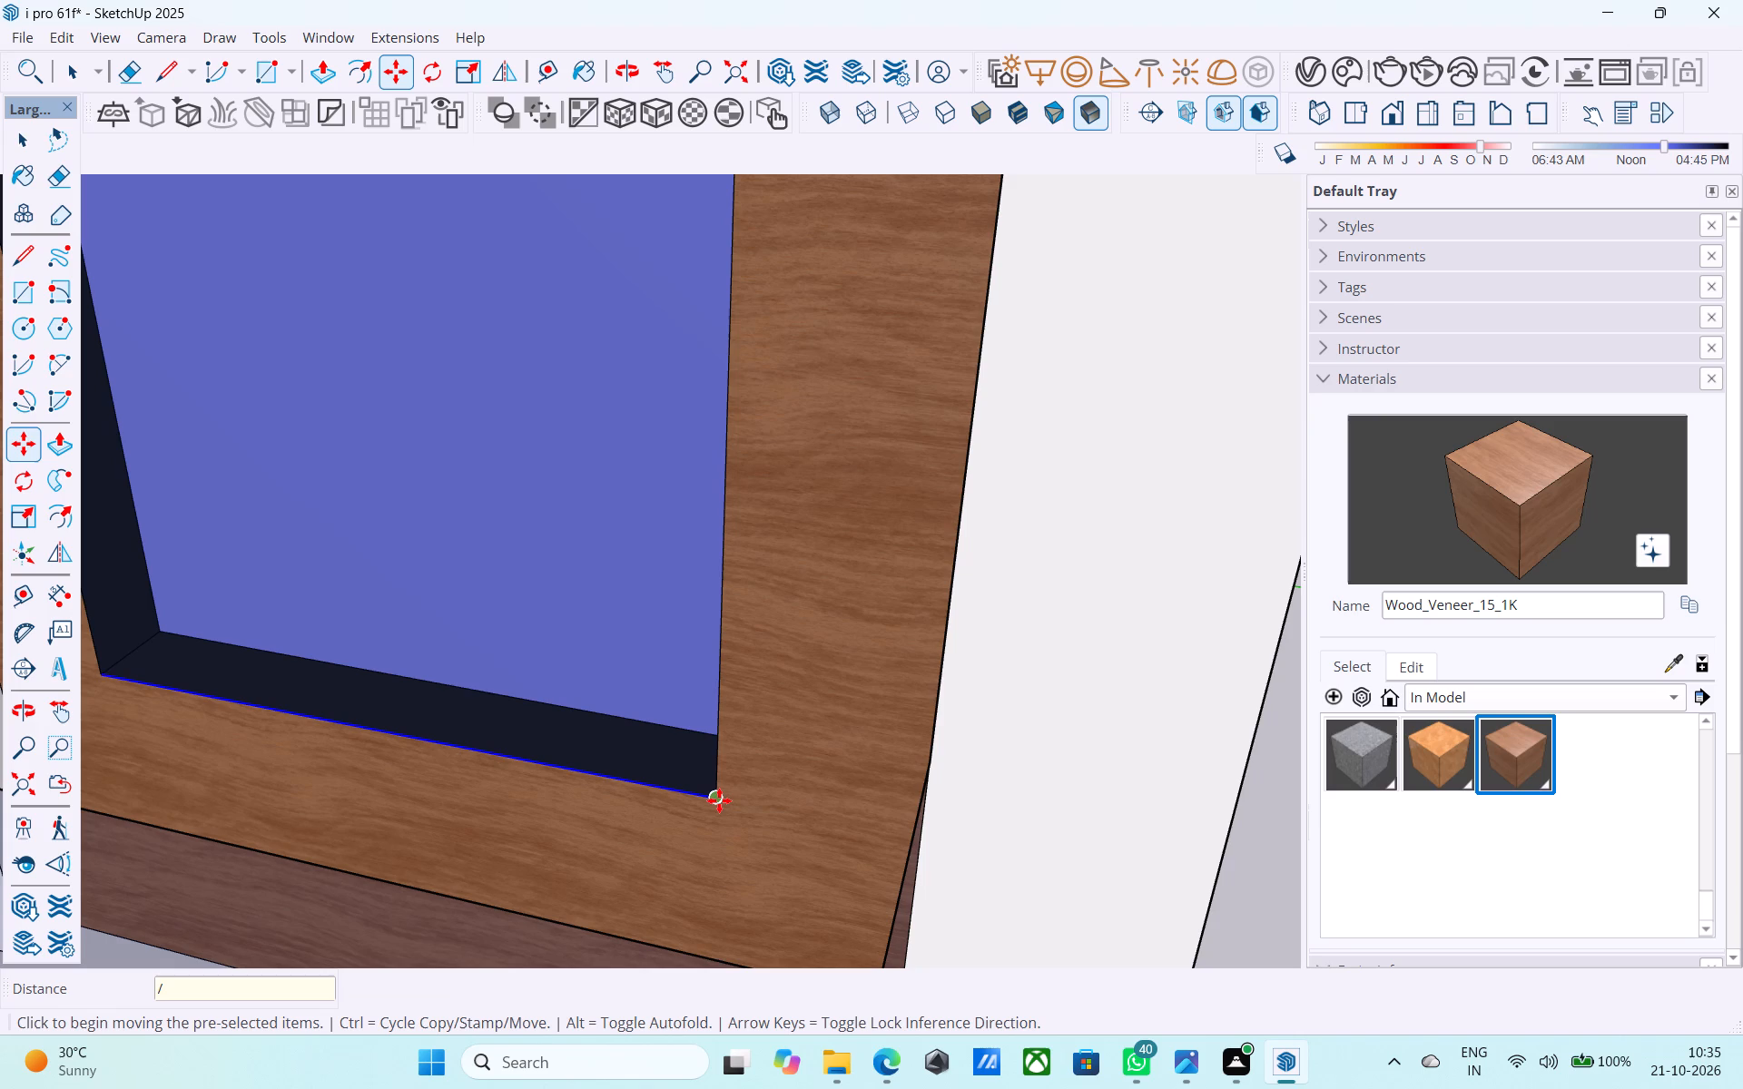
key("4")
key("Return")
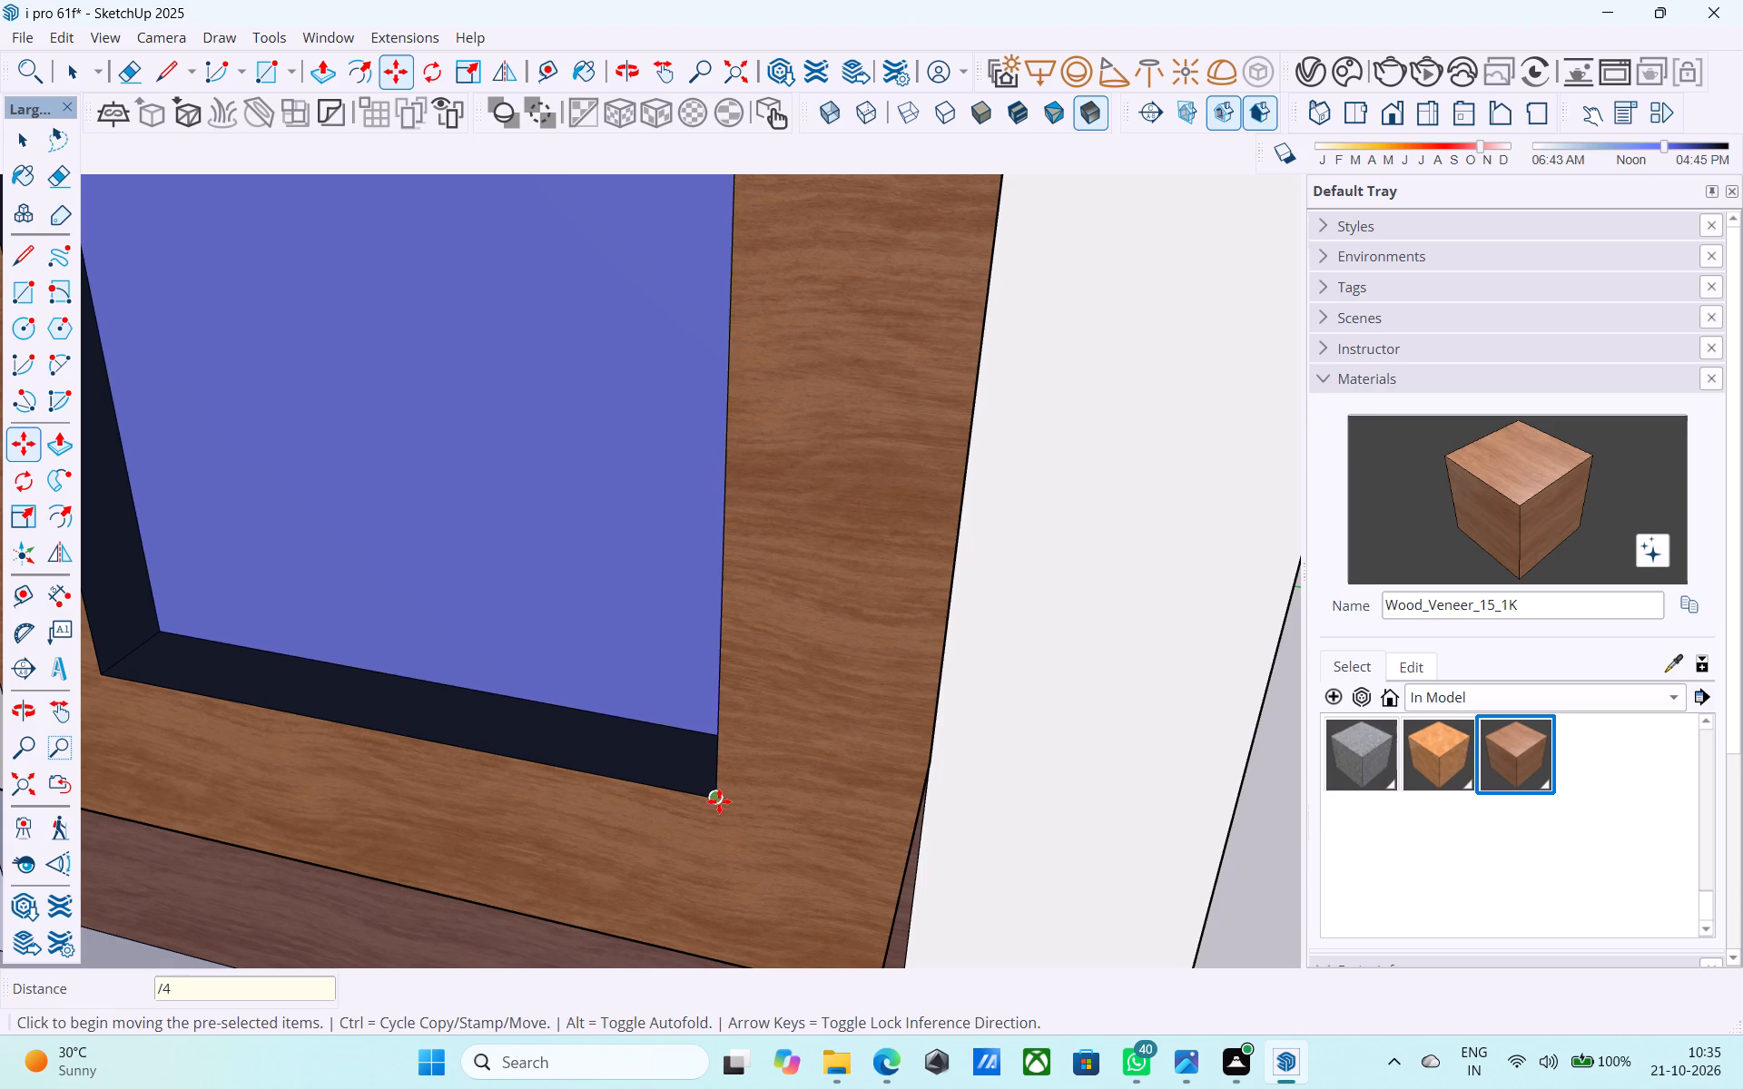
scroll(721, 800, "down", 17)
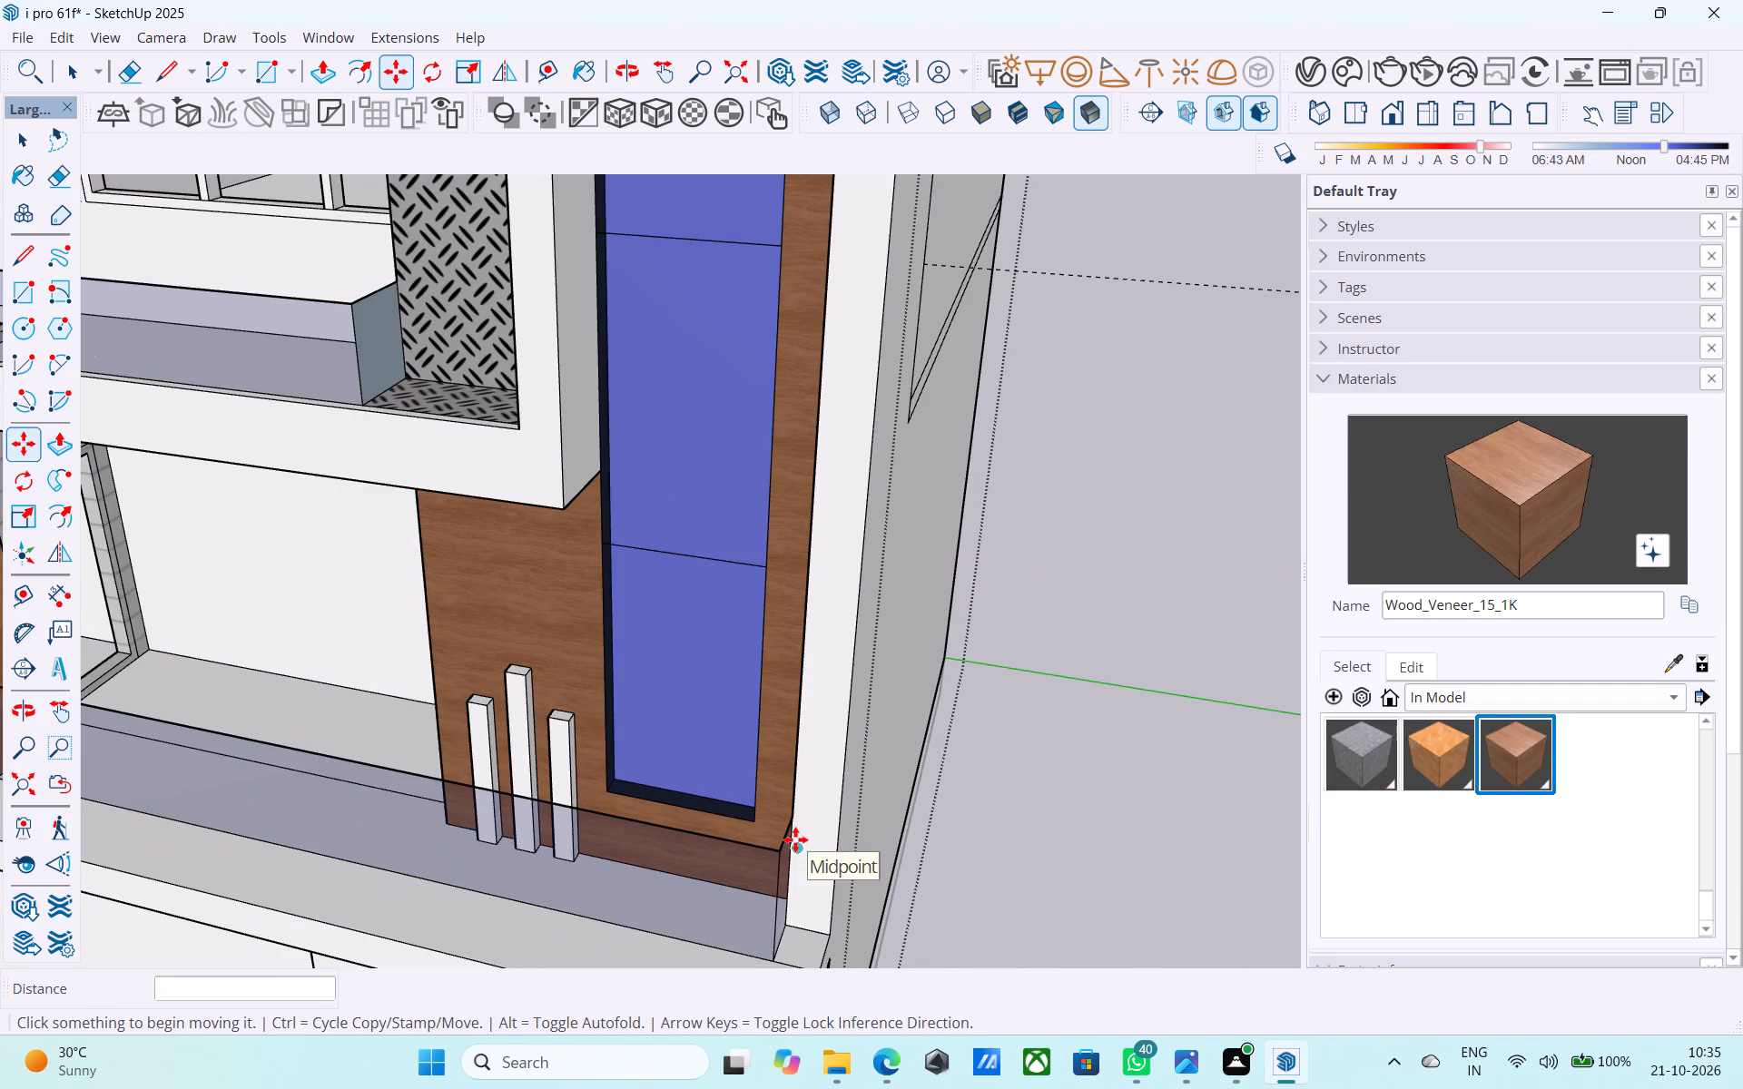
scroll(804, 792, "down", 4)
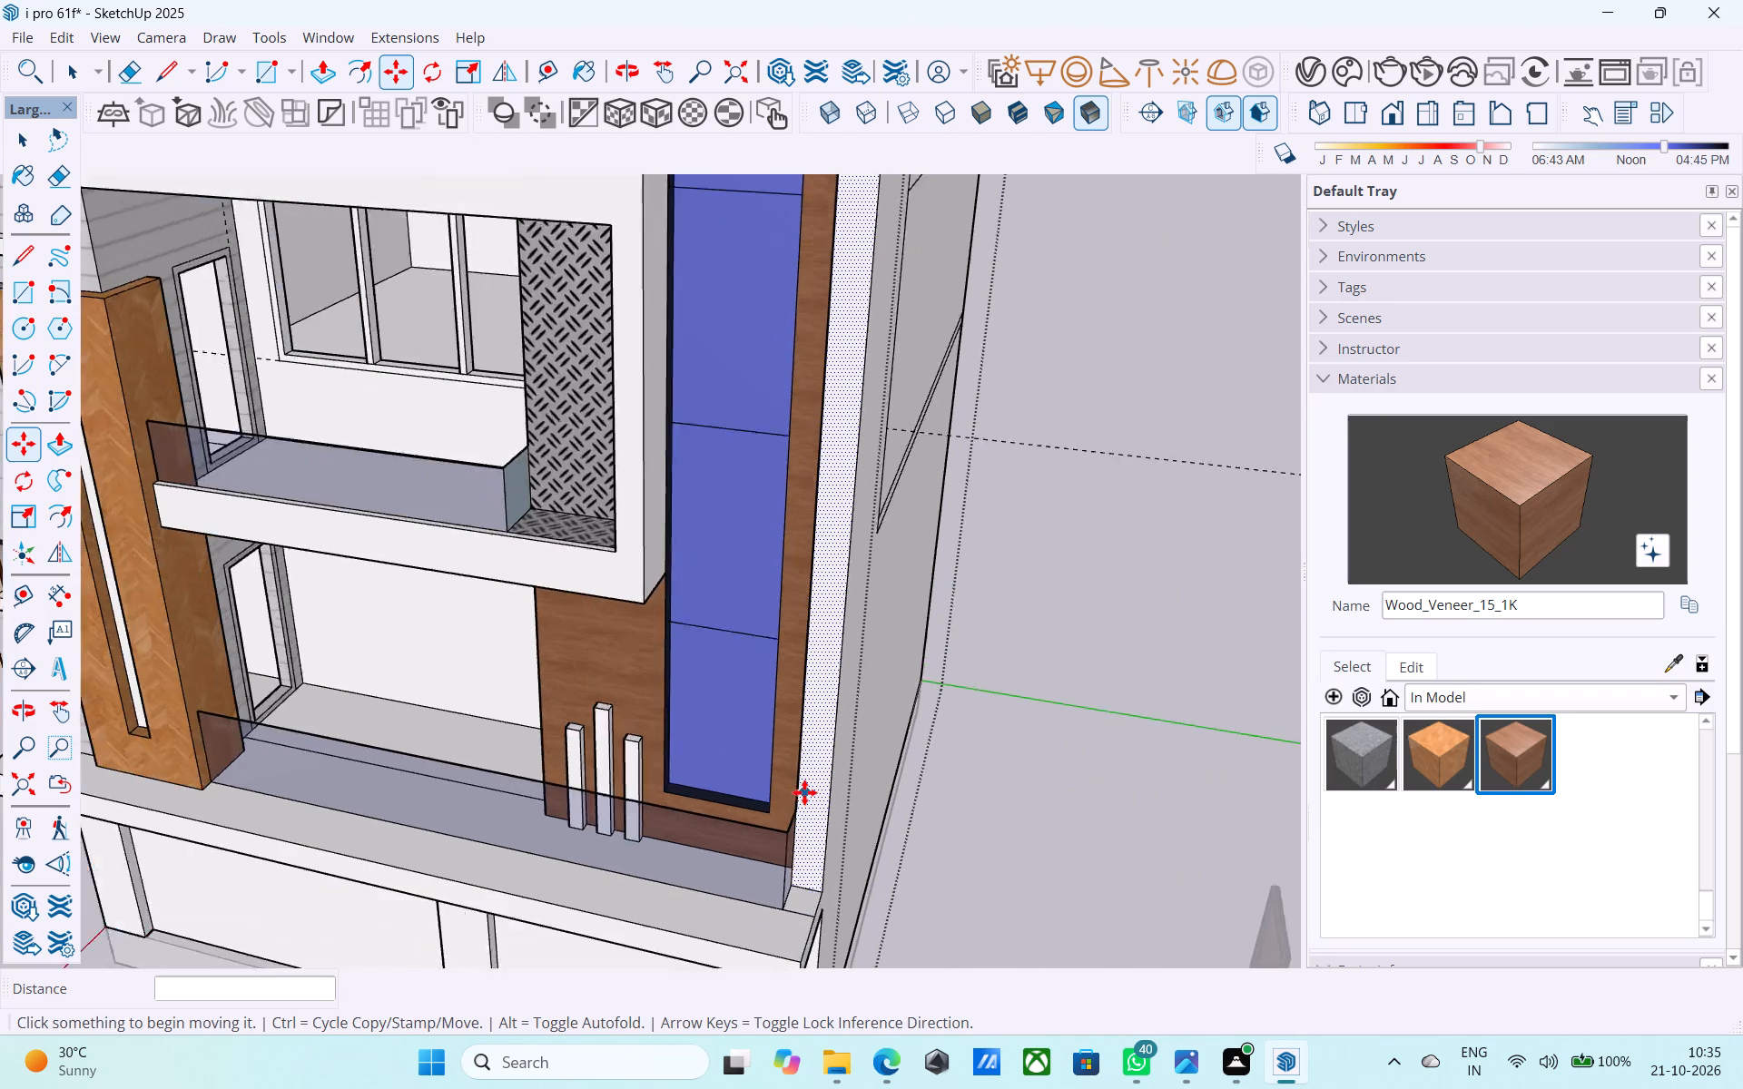
scroll(804, 792, "down", 8)
middle_click_drag(804, 792, 809, 770)
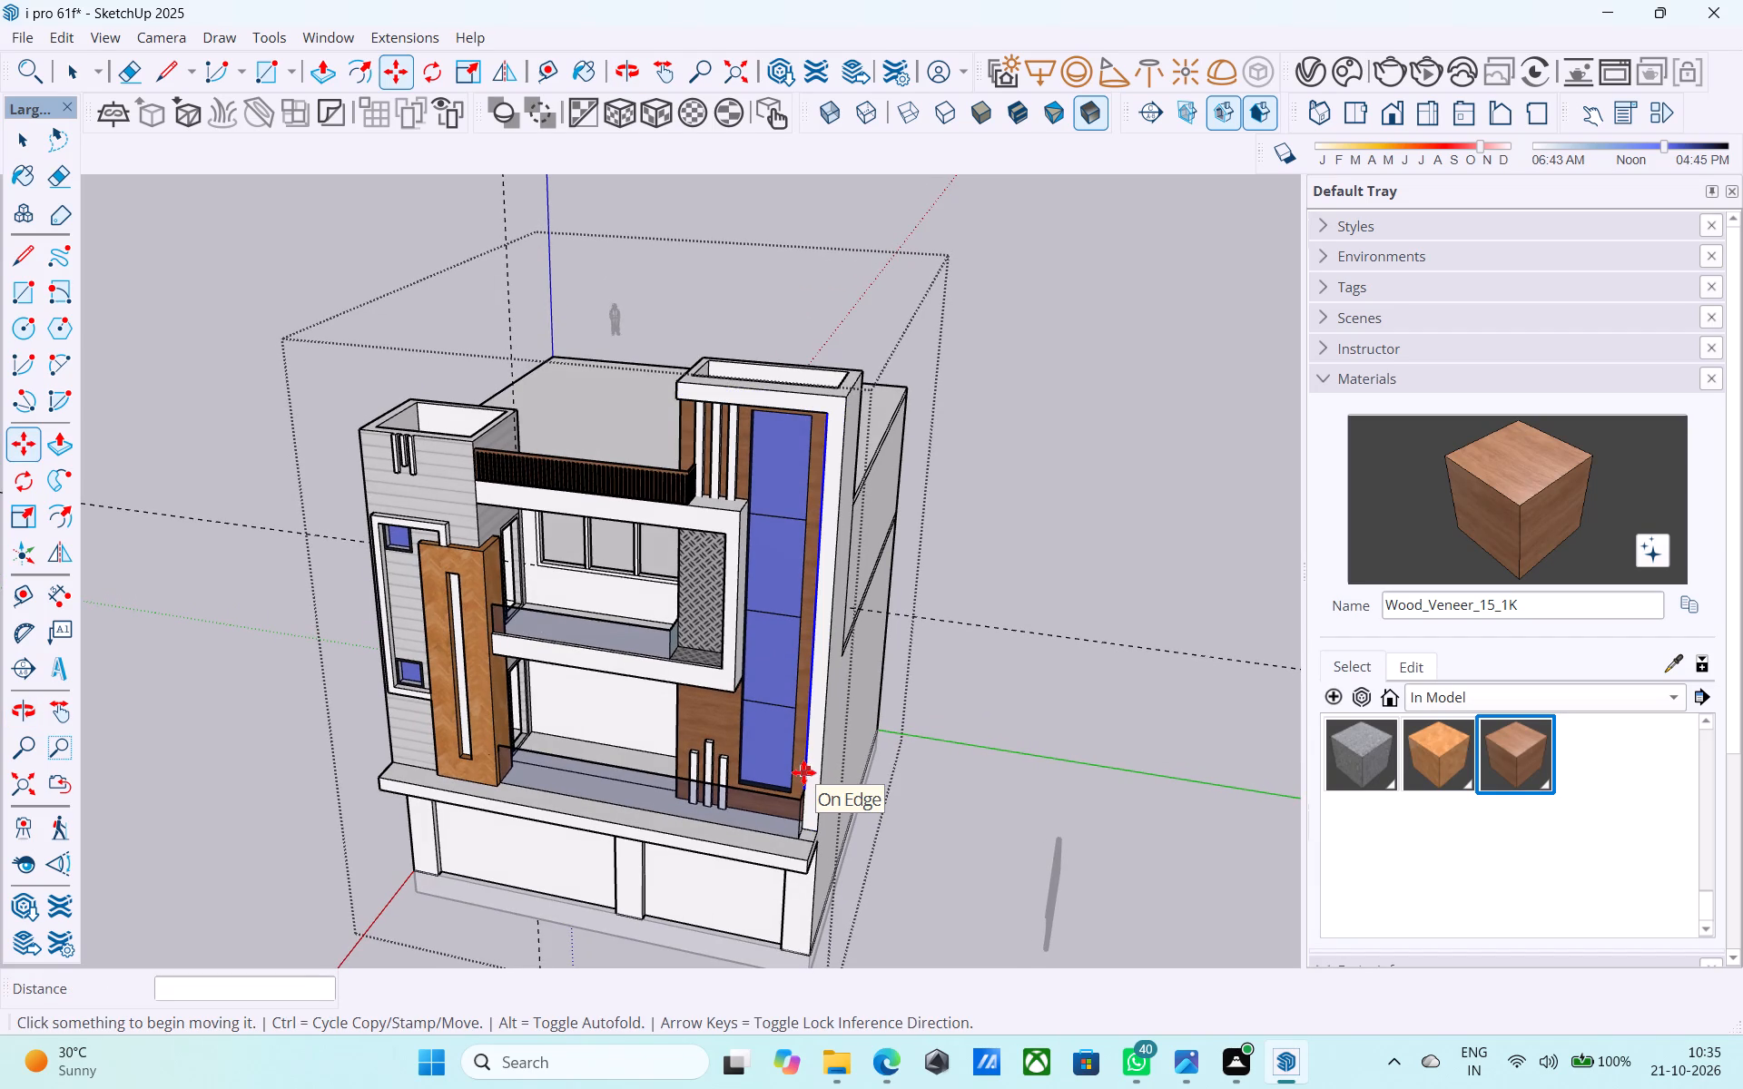
key("space")
Copy the upper-floor window's outer frame about 10' 5" straight down onto the wall below the balcony.
scroll(737, 706, "down", 4)
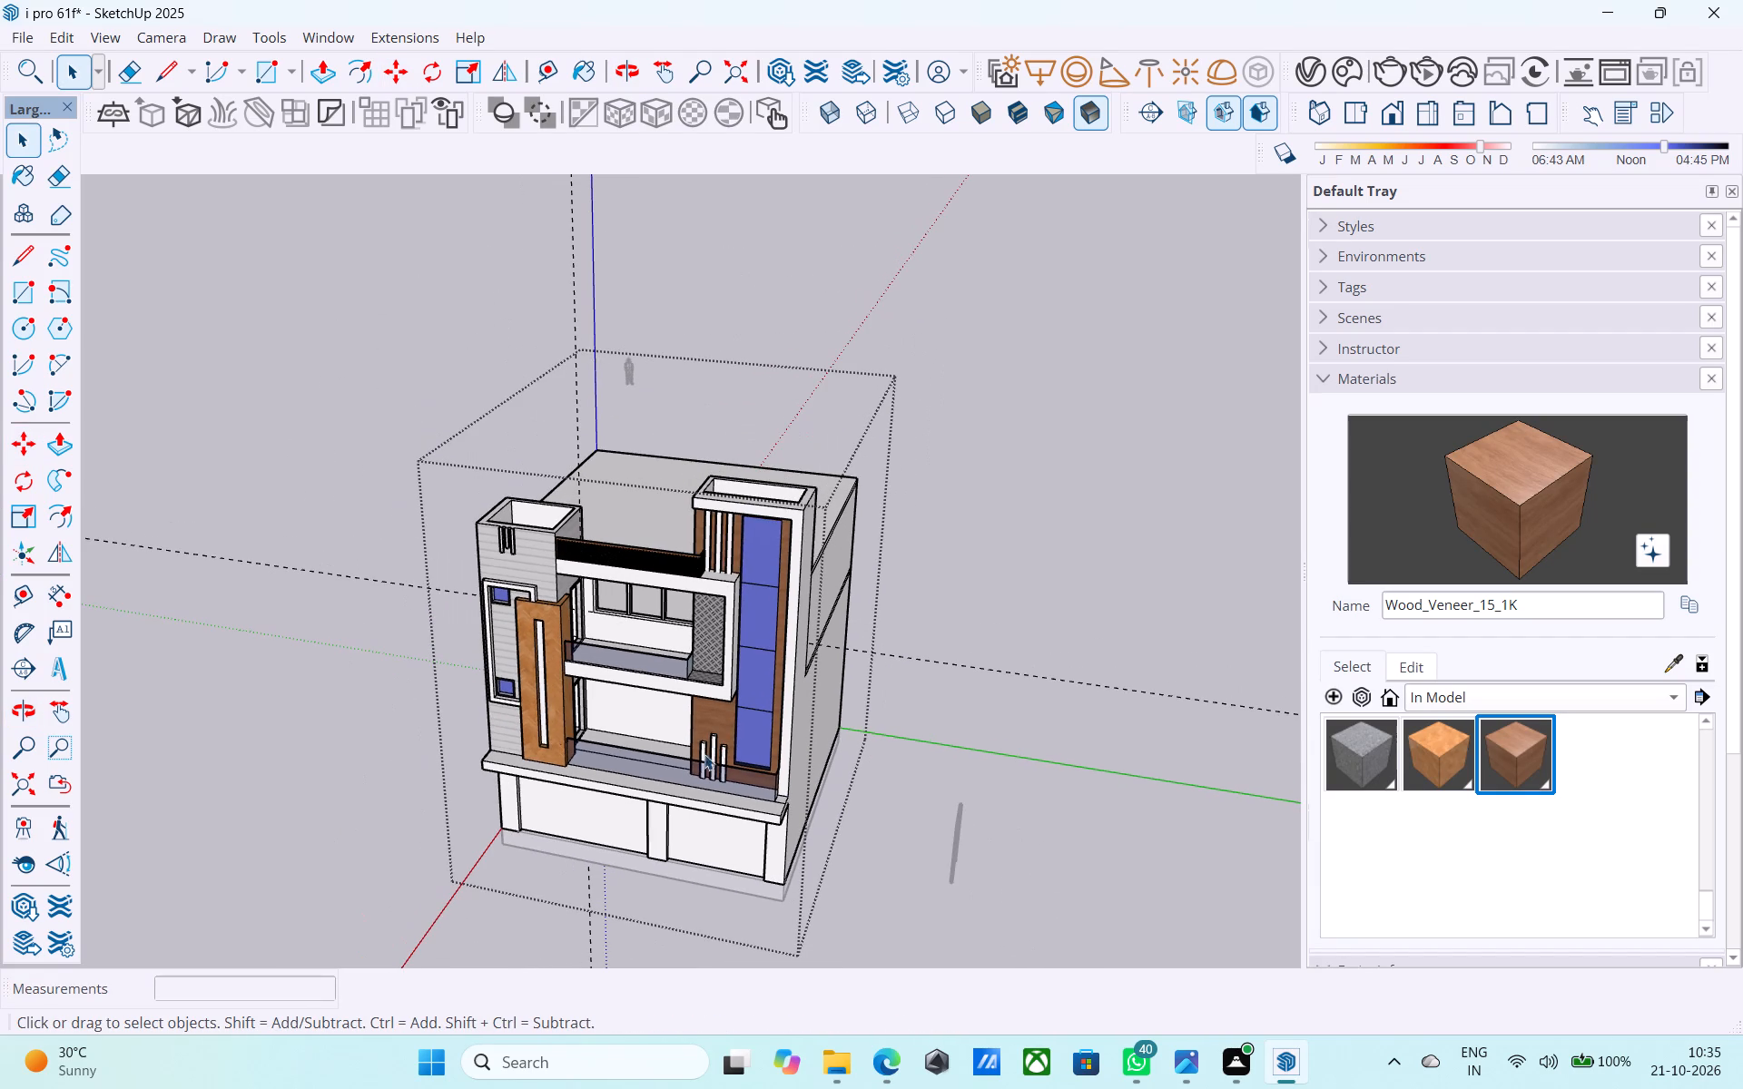
middle_click_drag(672, 696, 731, 638)
scroll(692, 552, "up", 3)
middle_click_drag(689, 563, 691, 559)
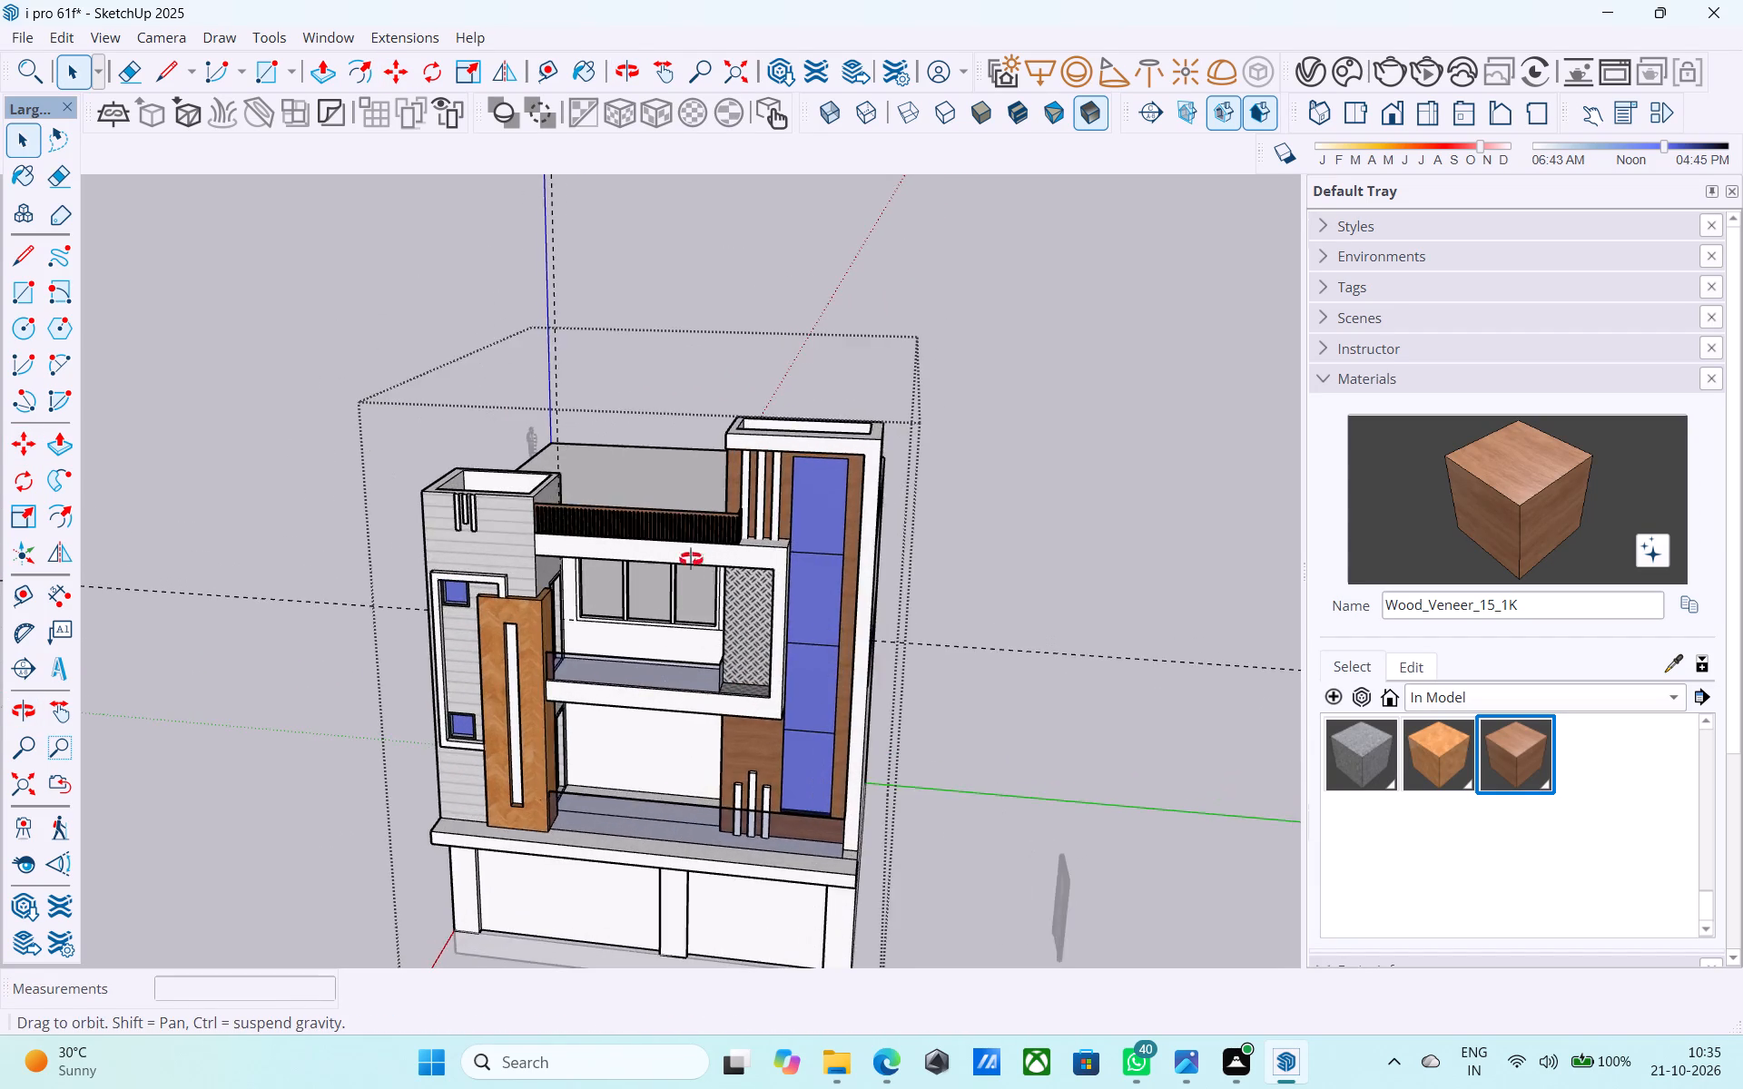
middle_click_drag(691, 559, 697, 452)
middle_click_drag(668, 584, 685, 544)
scroll(566, 489, "up", 6)
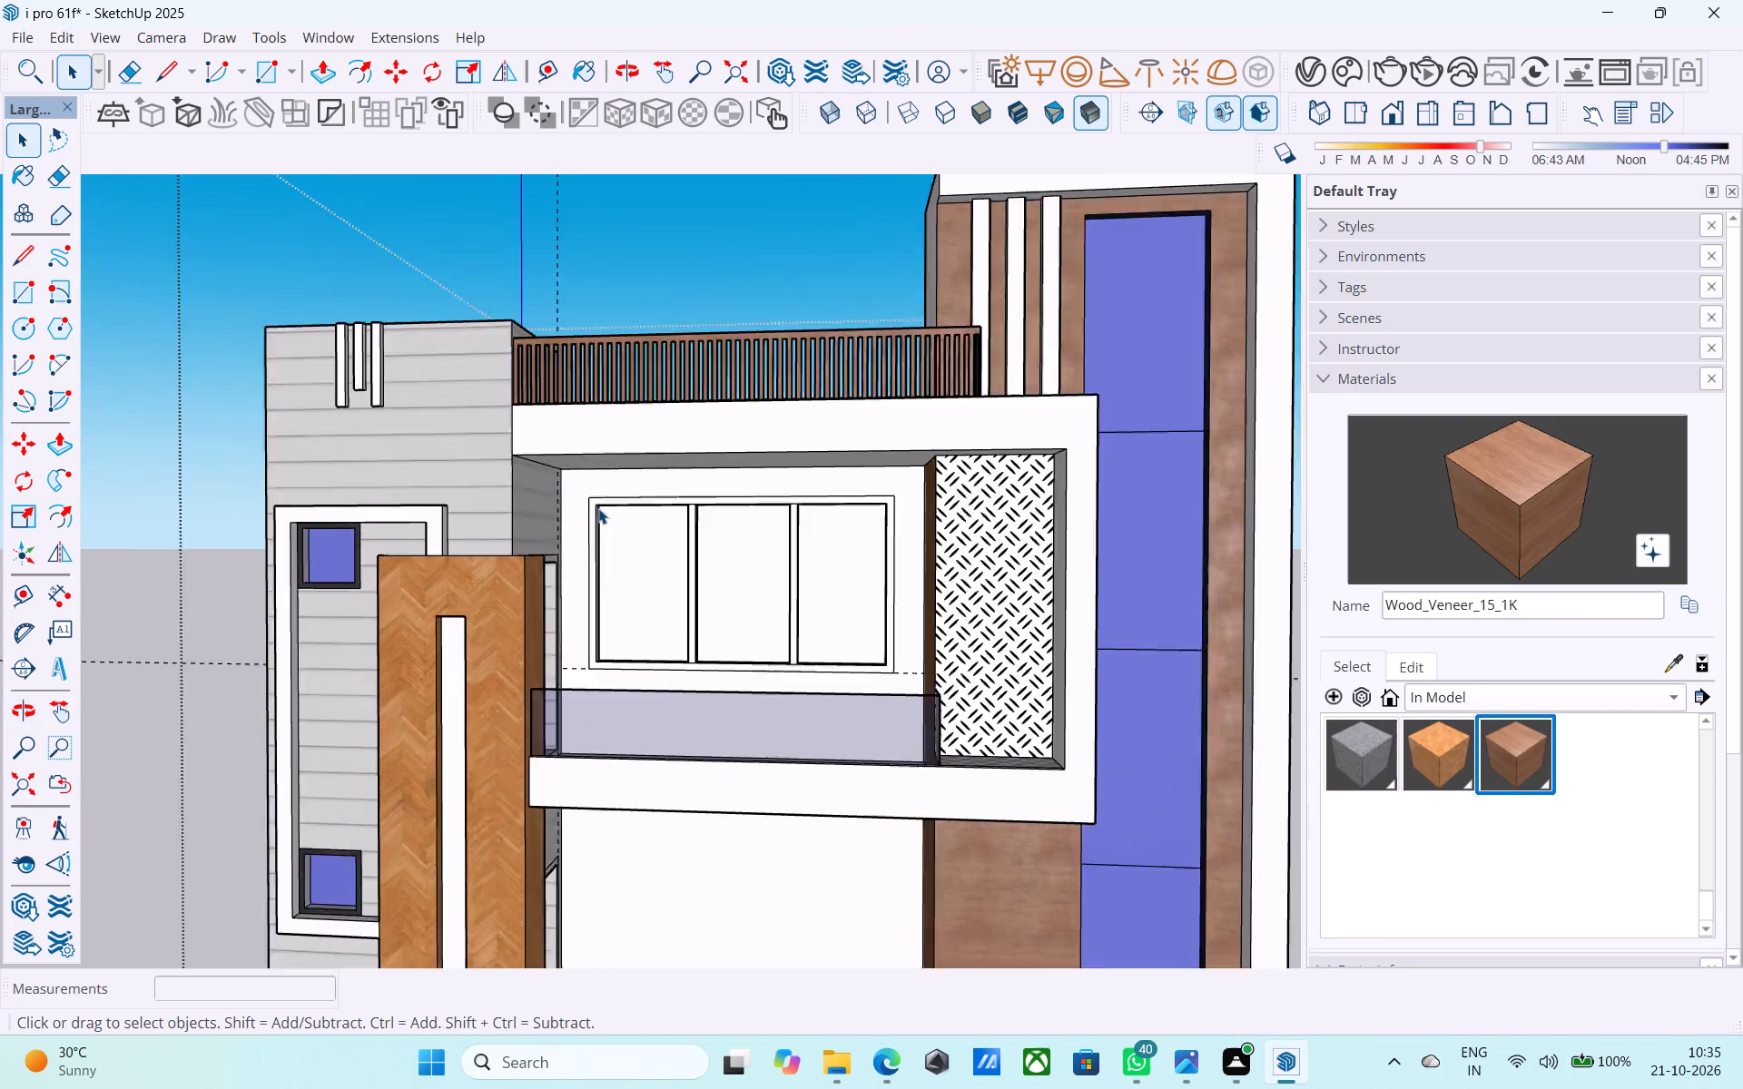
scroll(598, 508, "up", 9)
left_click(586, 501)
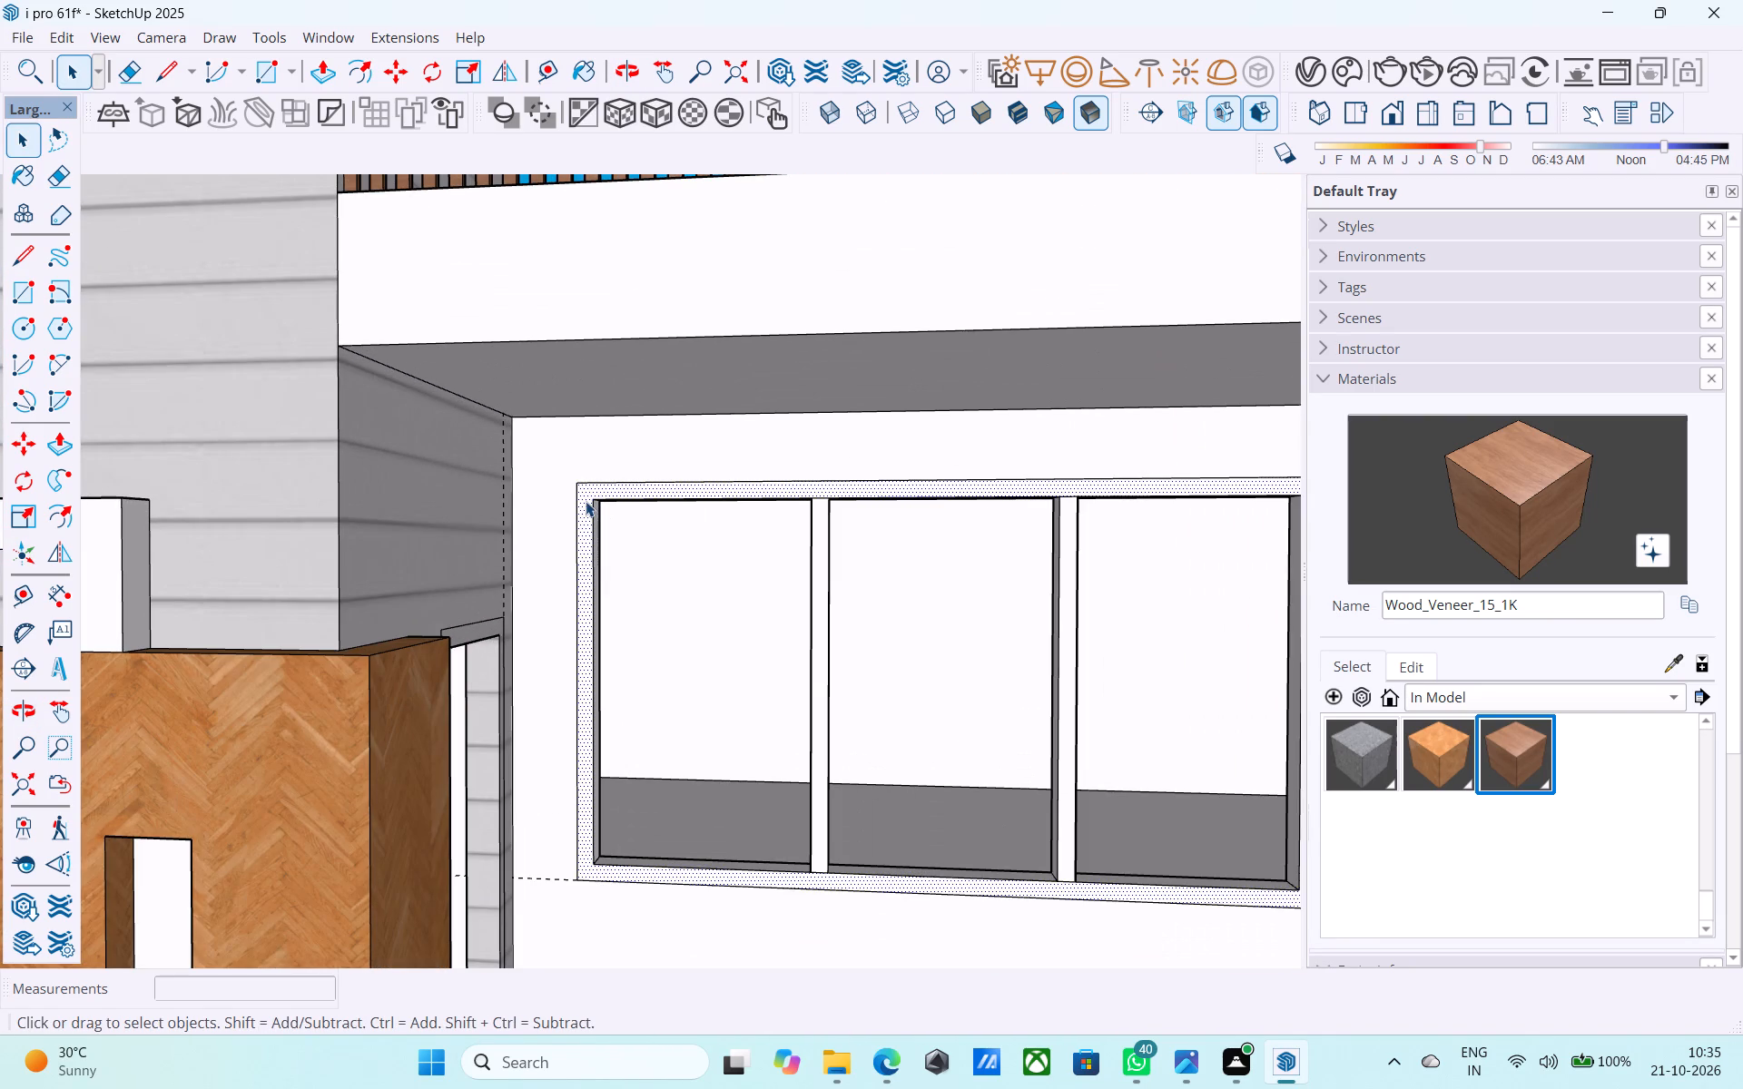
key("m")
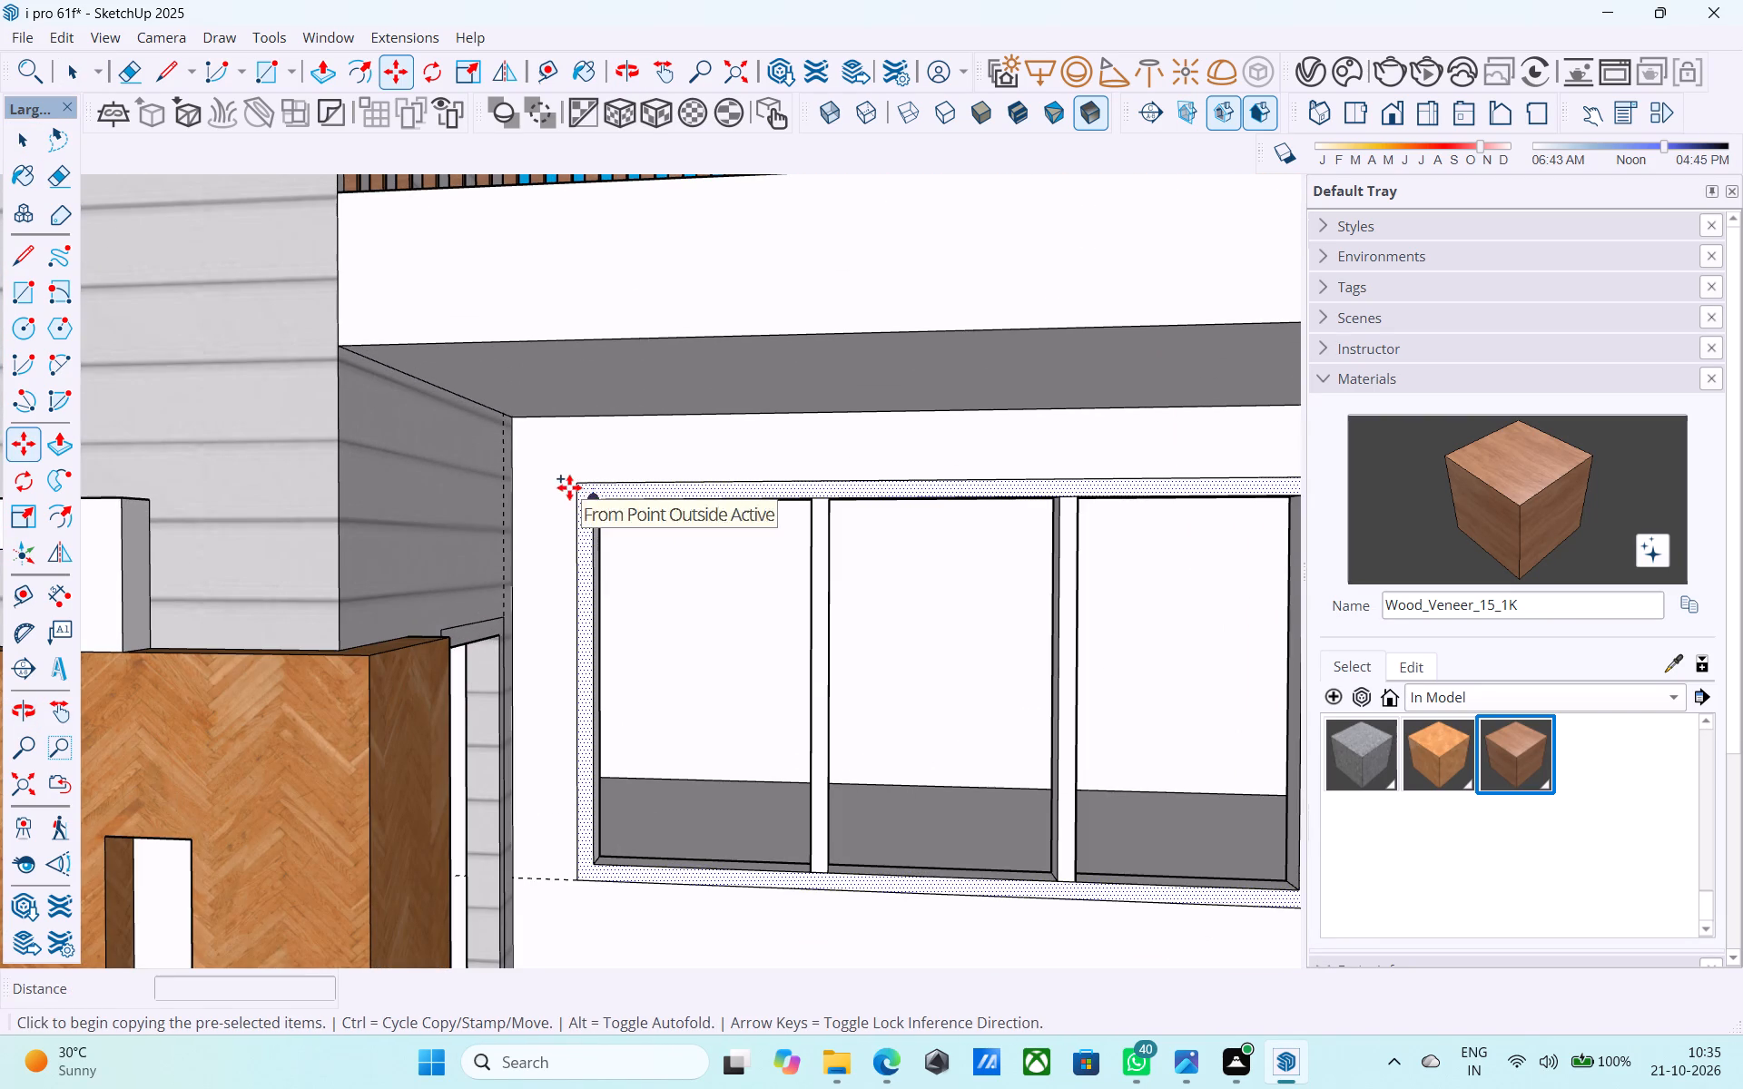
left_click(575, 481)
scroll(566, 417, "down", 11)
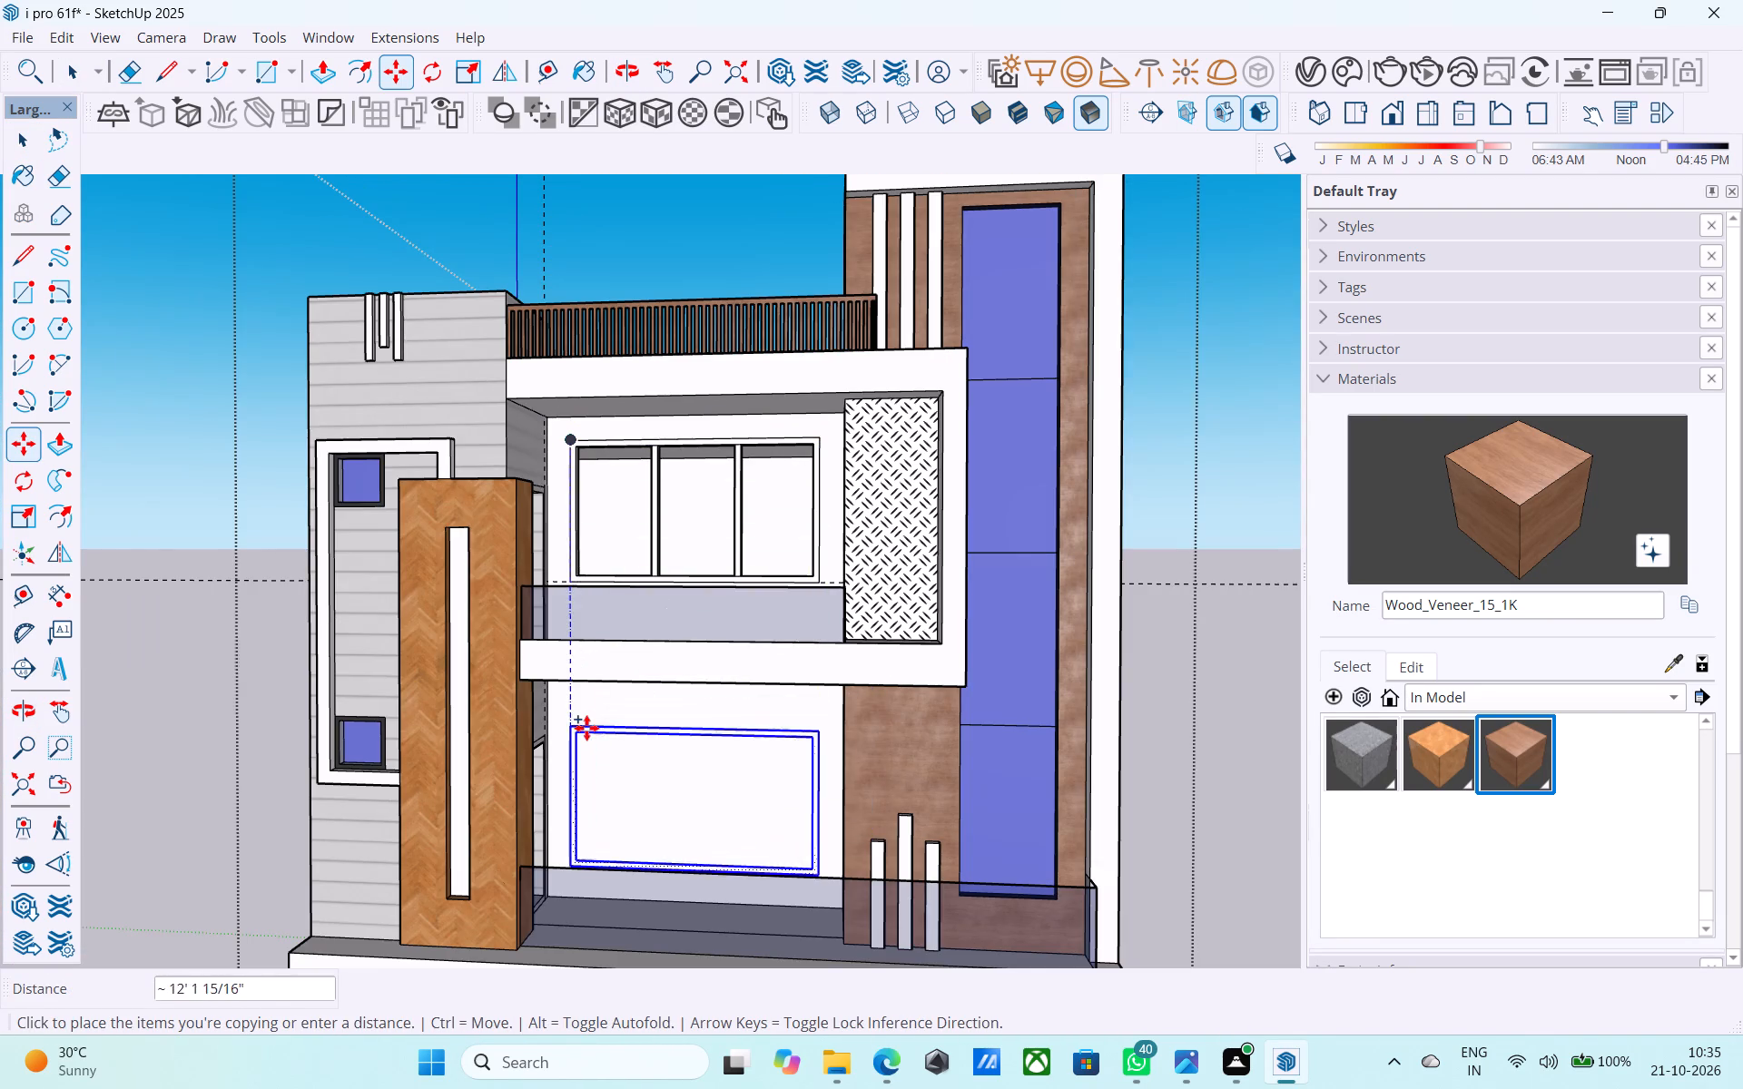
scroll(586, 728, "up", 4)
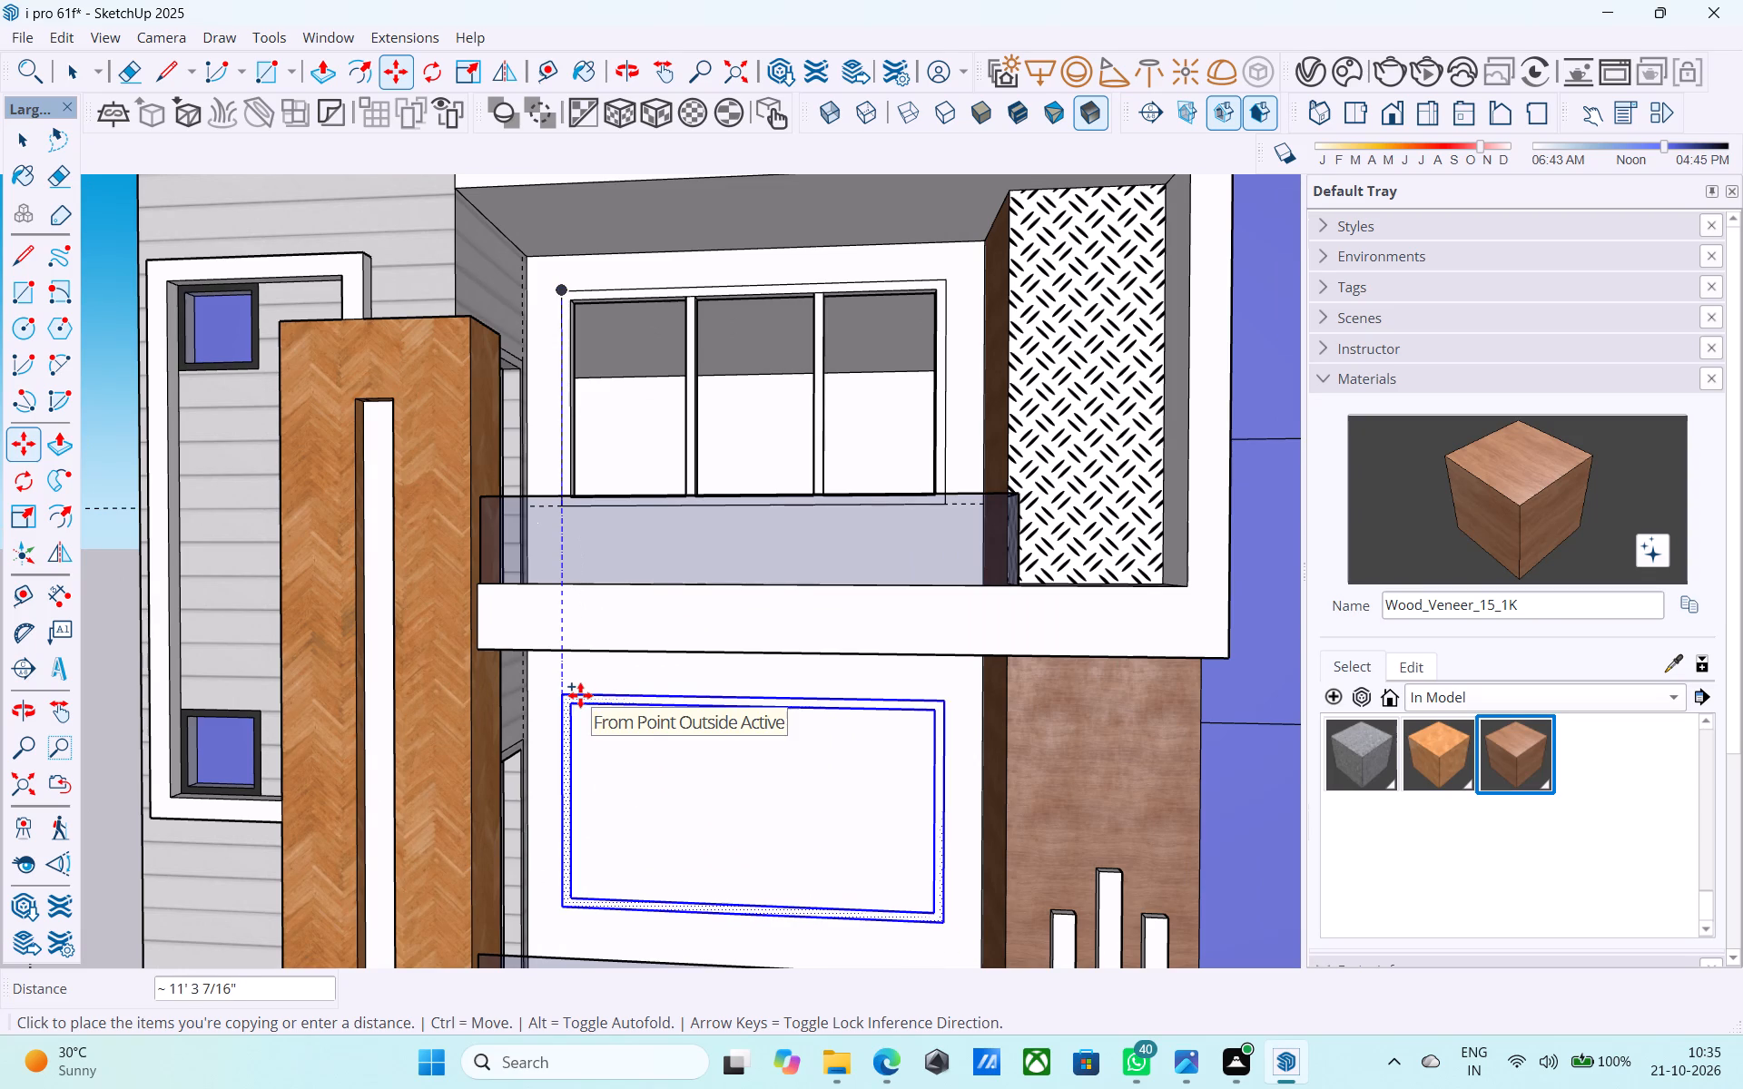
scroll(580, 695, "down", 2)
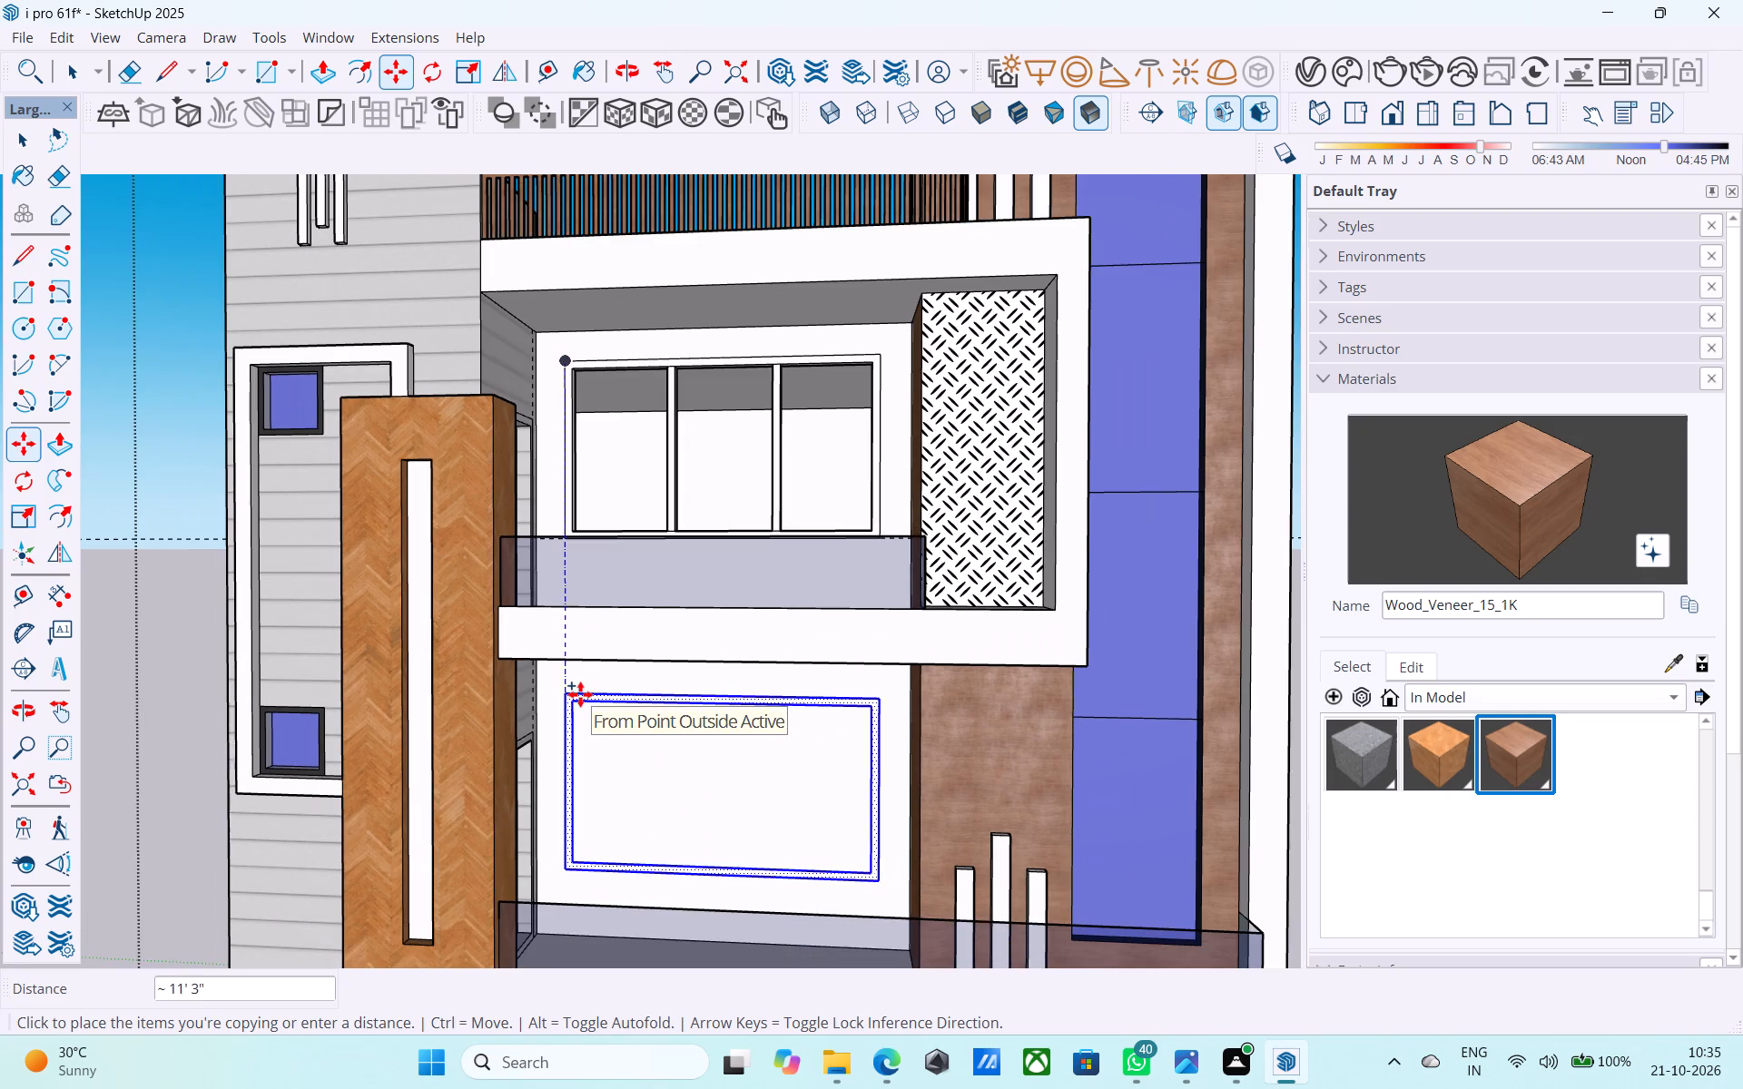
scroll(580, 694, "up", 2)
middle_click_drag(534, 703, 475, 745)
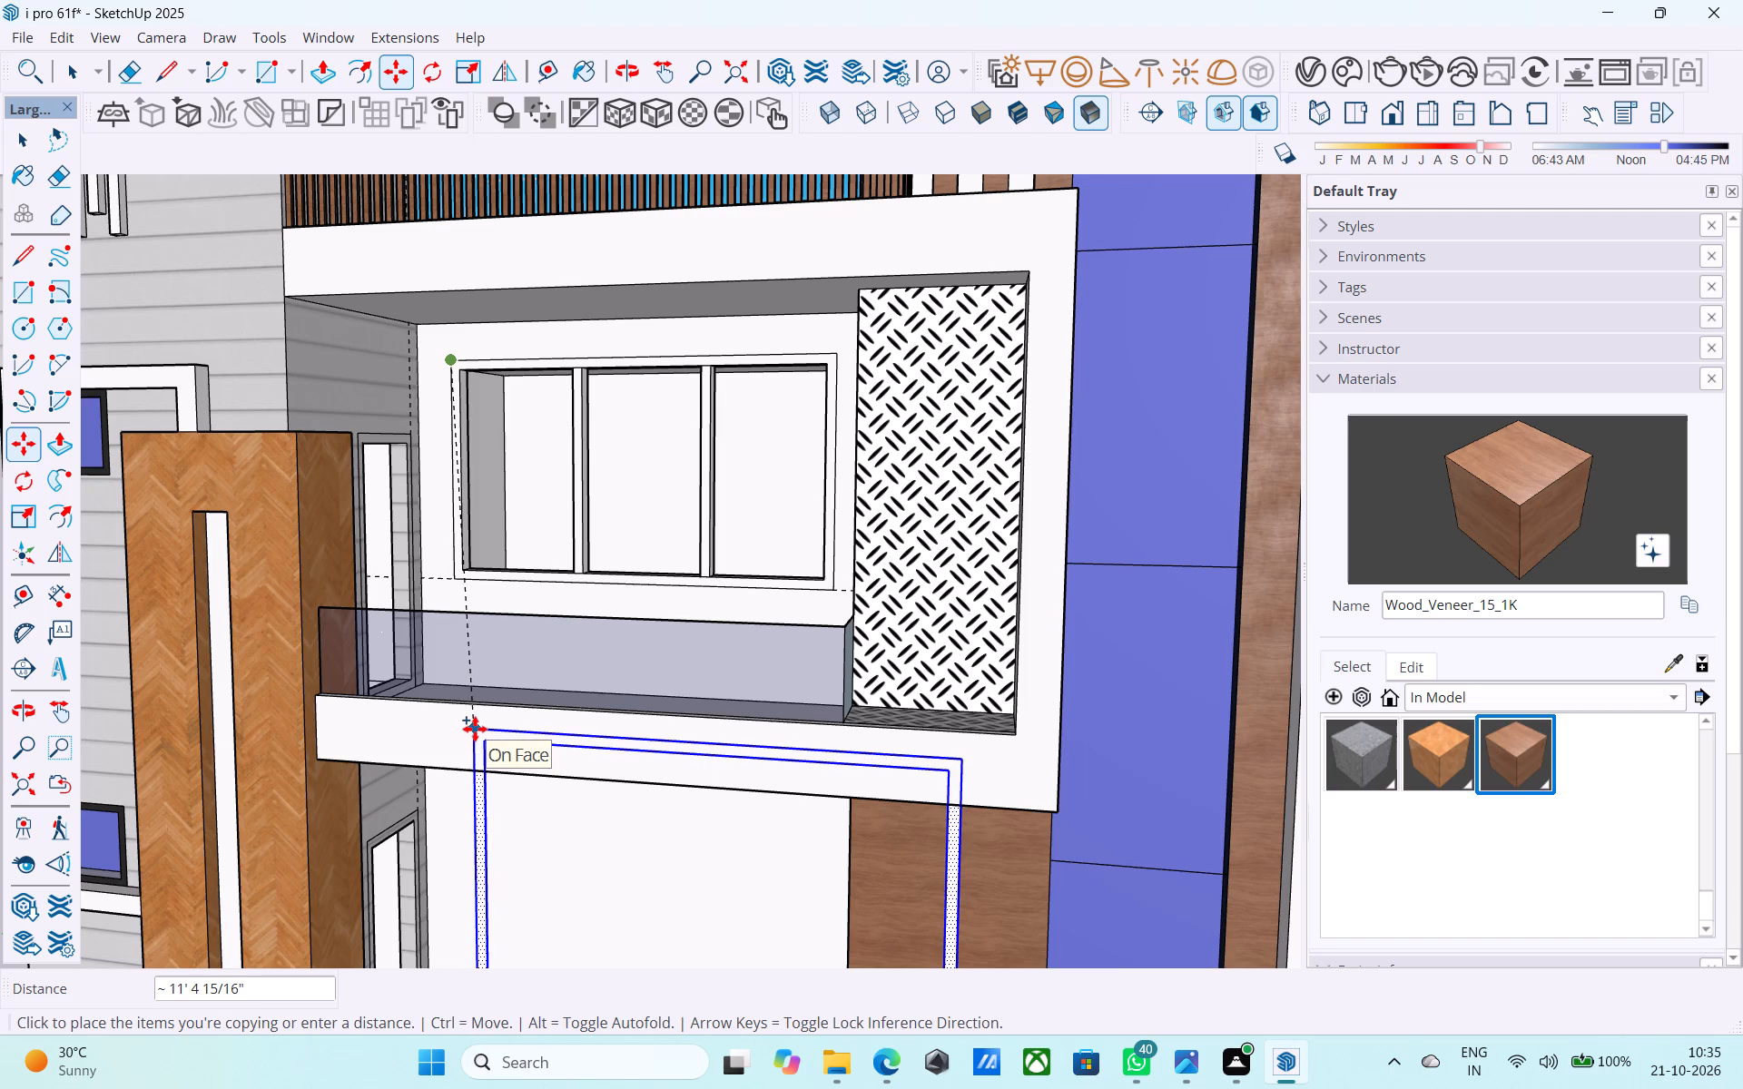
scroll(475, 727, "down", 5)
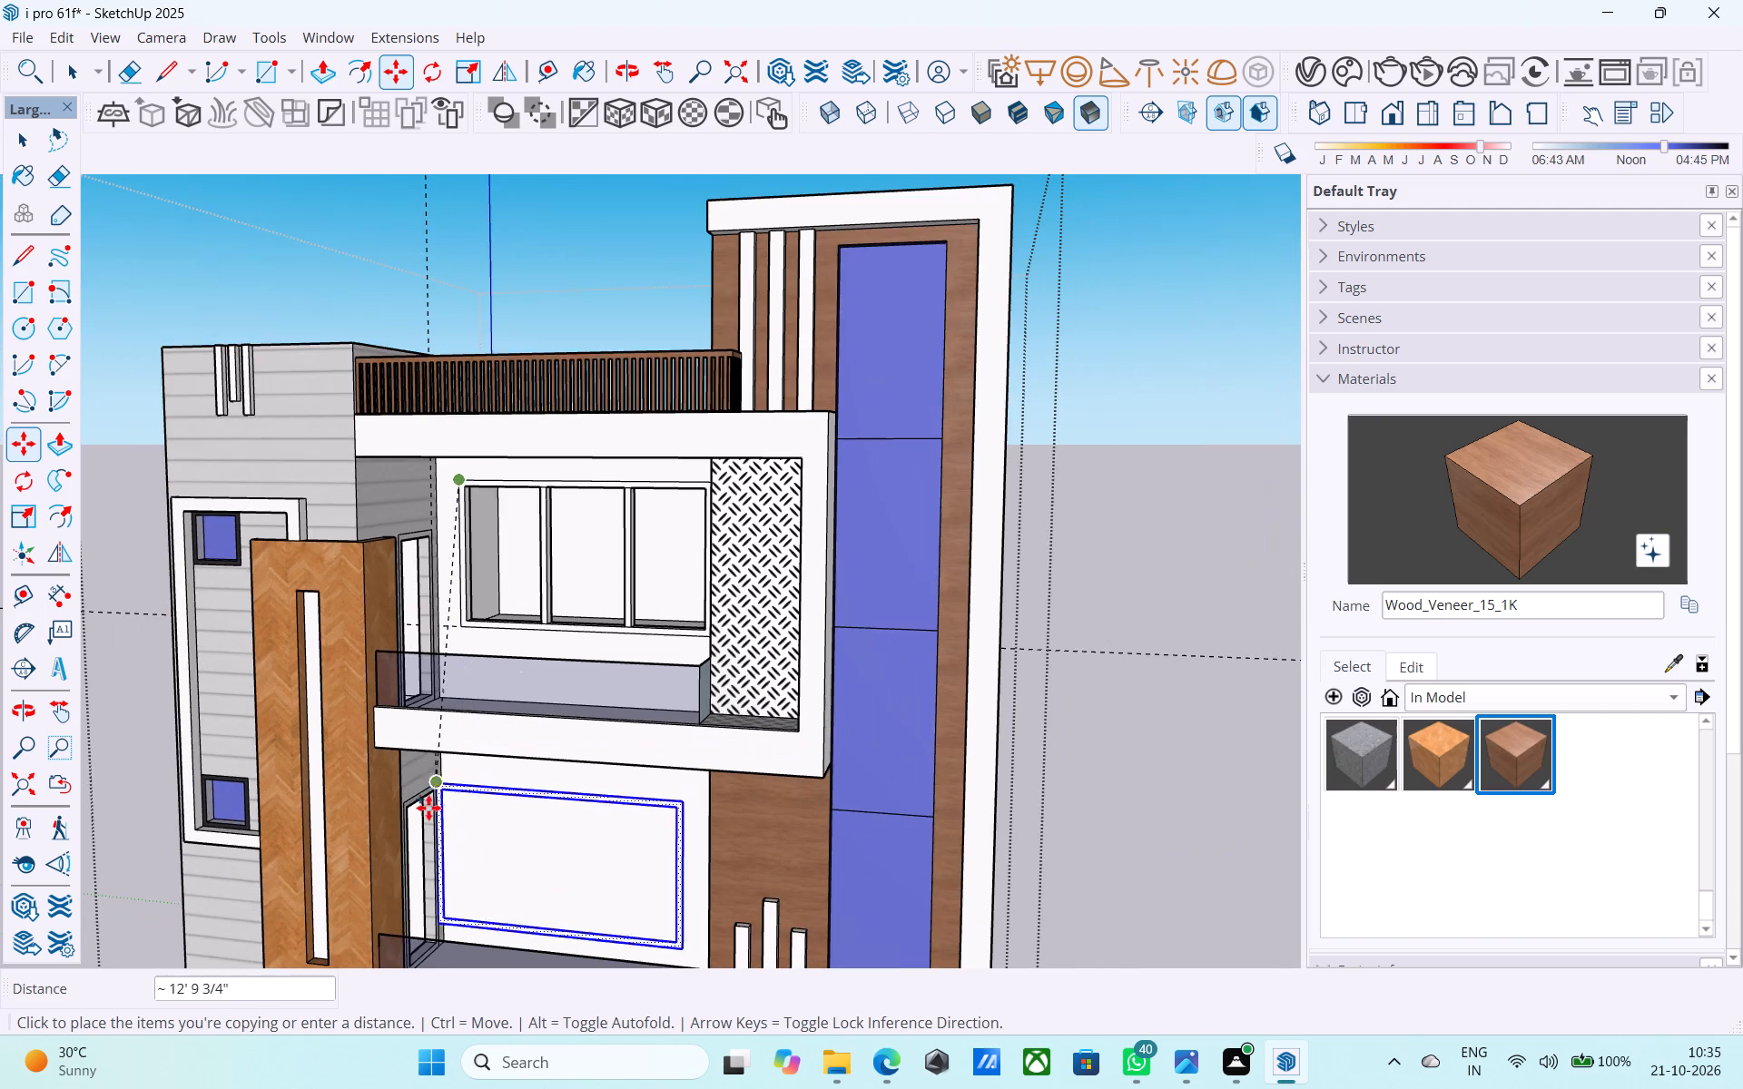
middle_click_drag(429, 799, 482, 745)
scroll(505, 750, "up", 5)
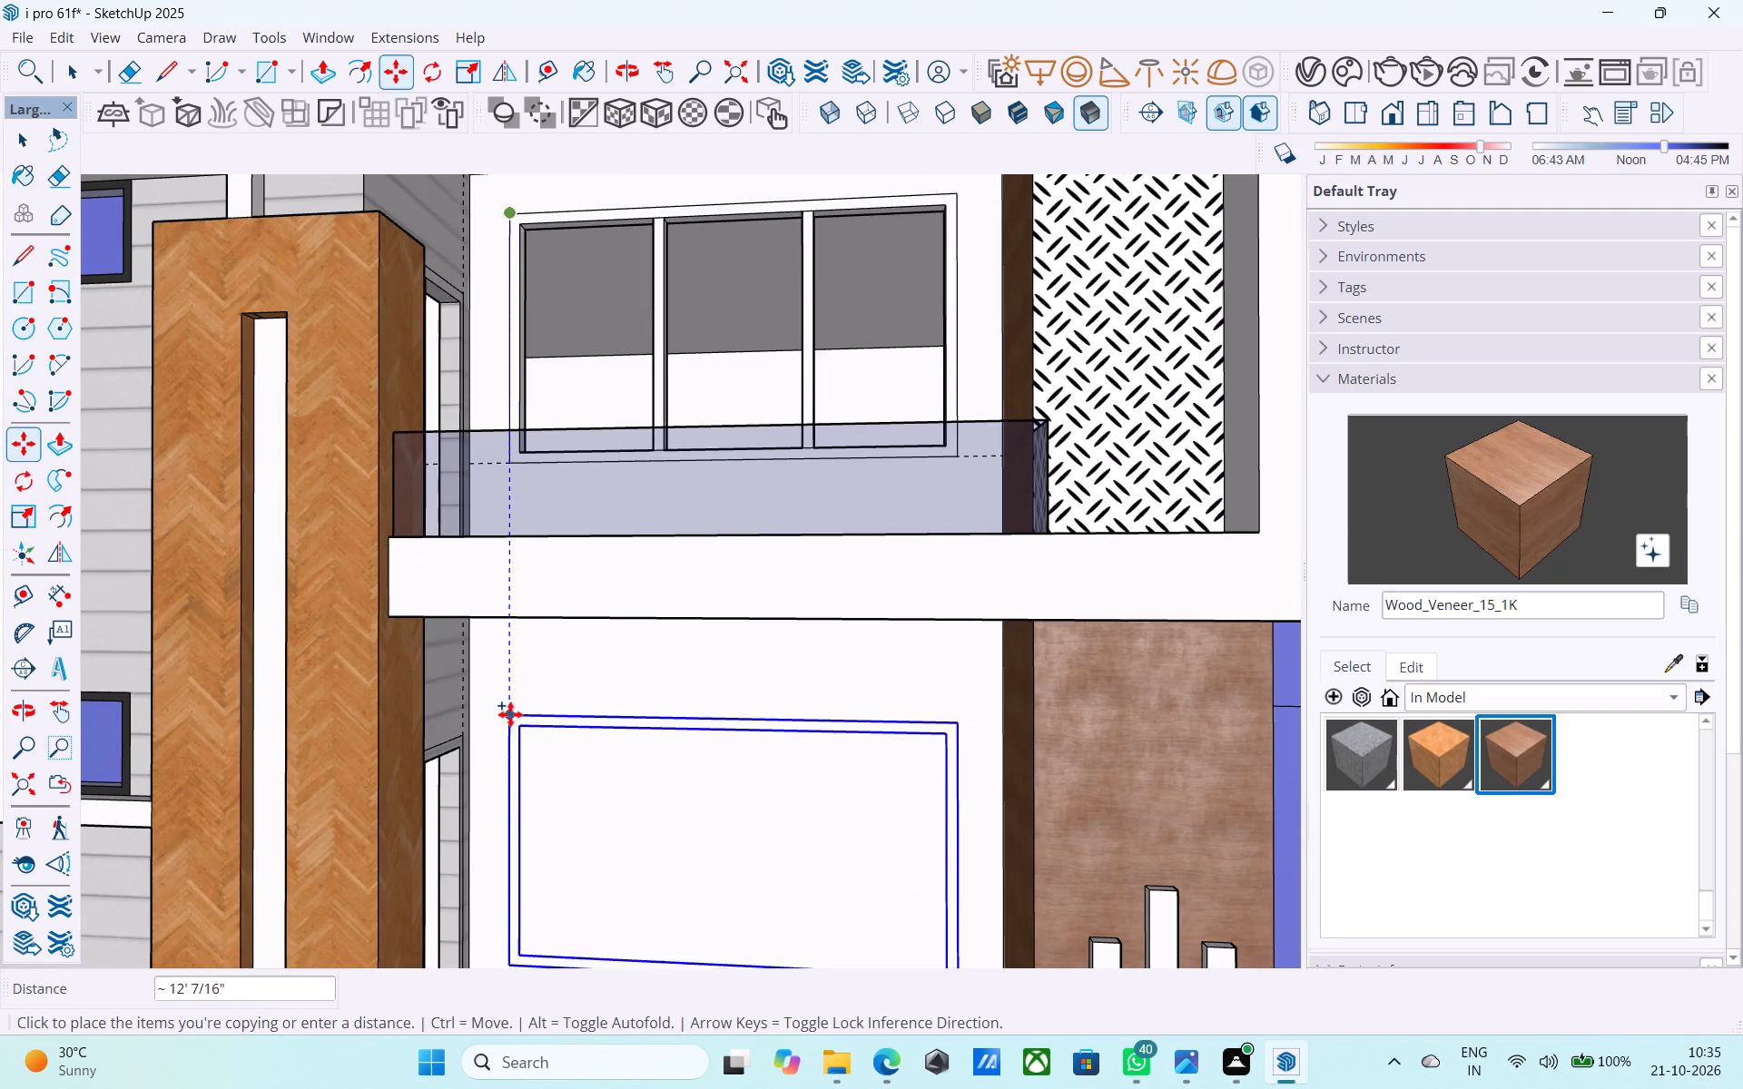
middle_click_drag(501, 698, 500, 683)
scroll(500, 683, "up", 1)
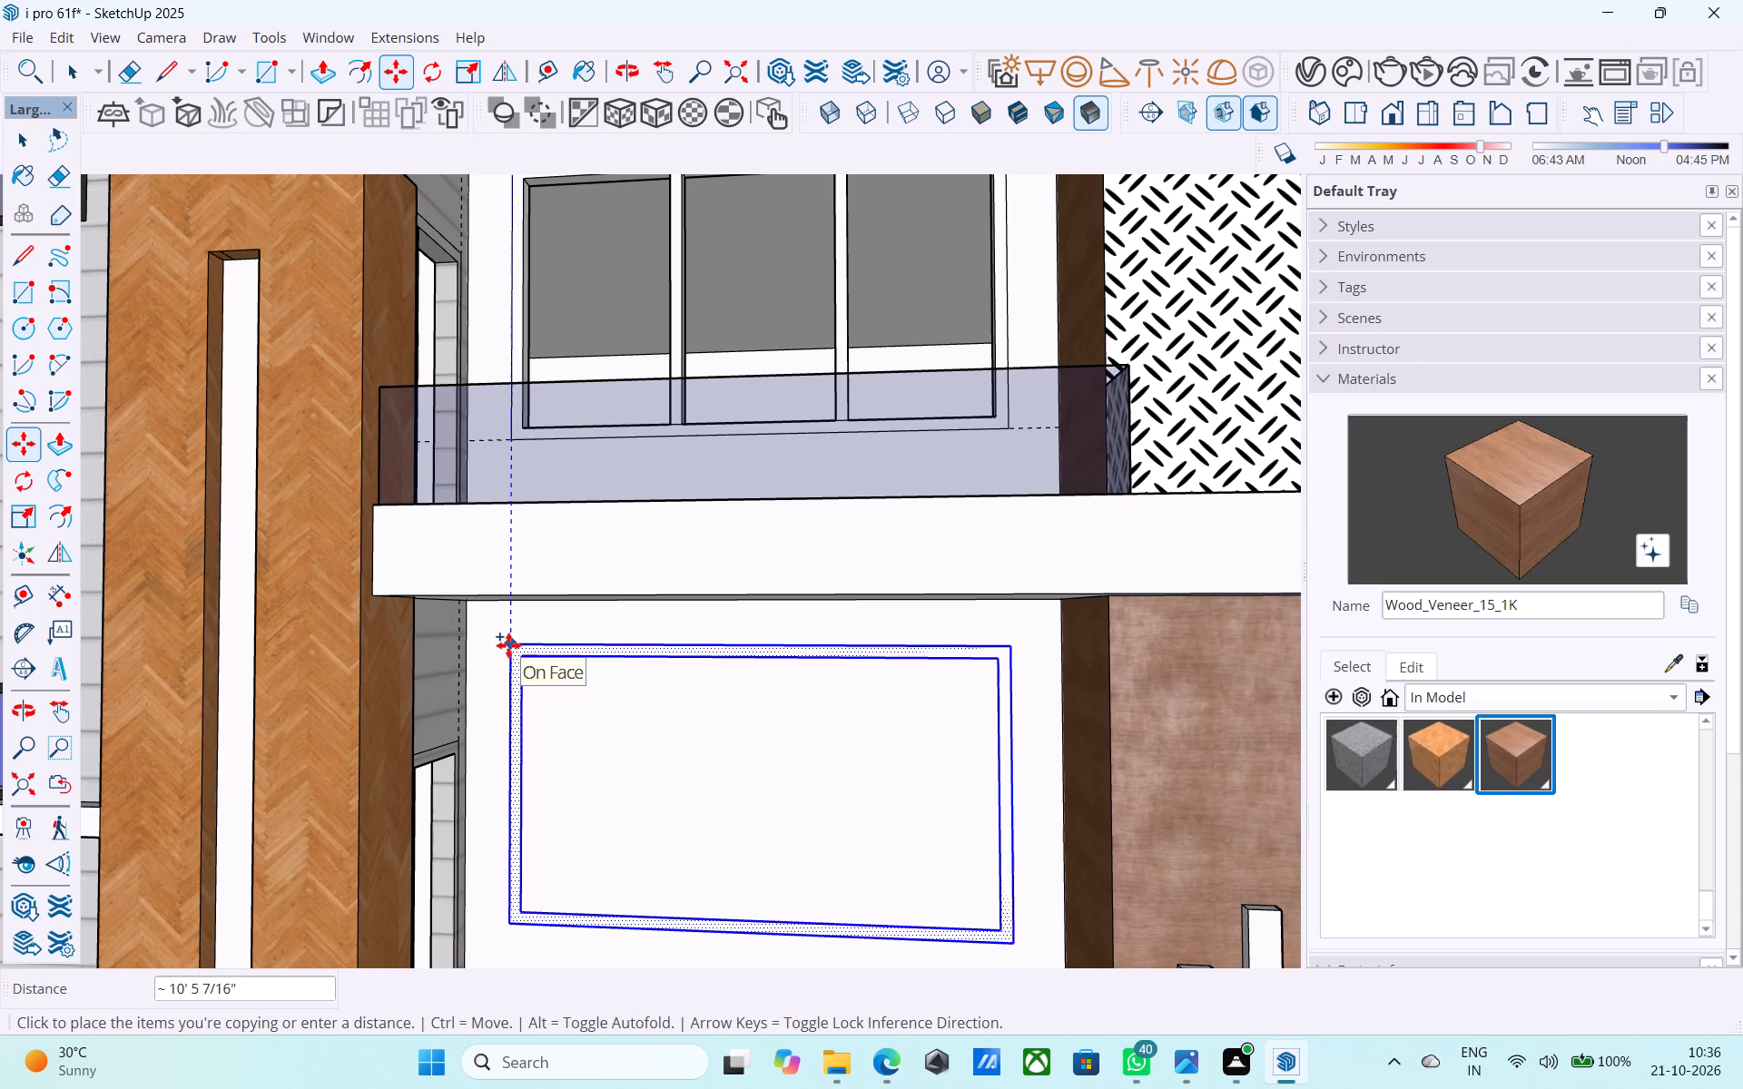
left_click(508, 645)
Draw a rectangle across the copied lower frame's opening, from its upper inner corner to the opposite lower inner corner.
scroll(506, 634, "down", 1)
scroll(506, 634, "up", 1)
scroll(506, 634, "down", 11)
middle_click_drag(580, 672, 535, 672)
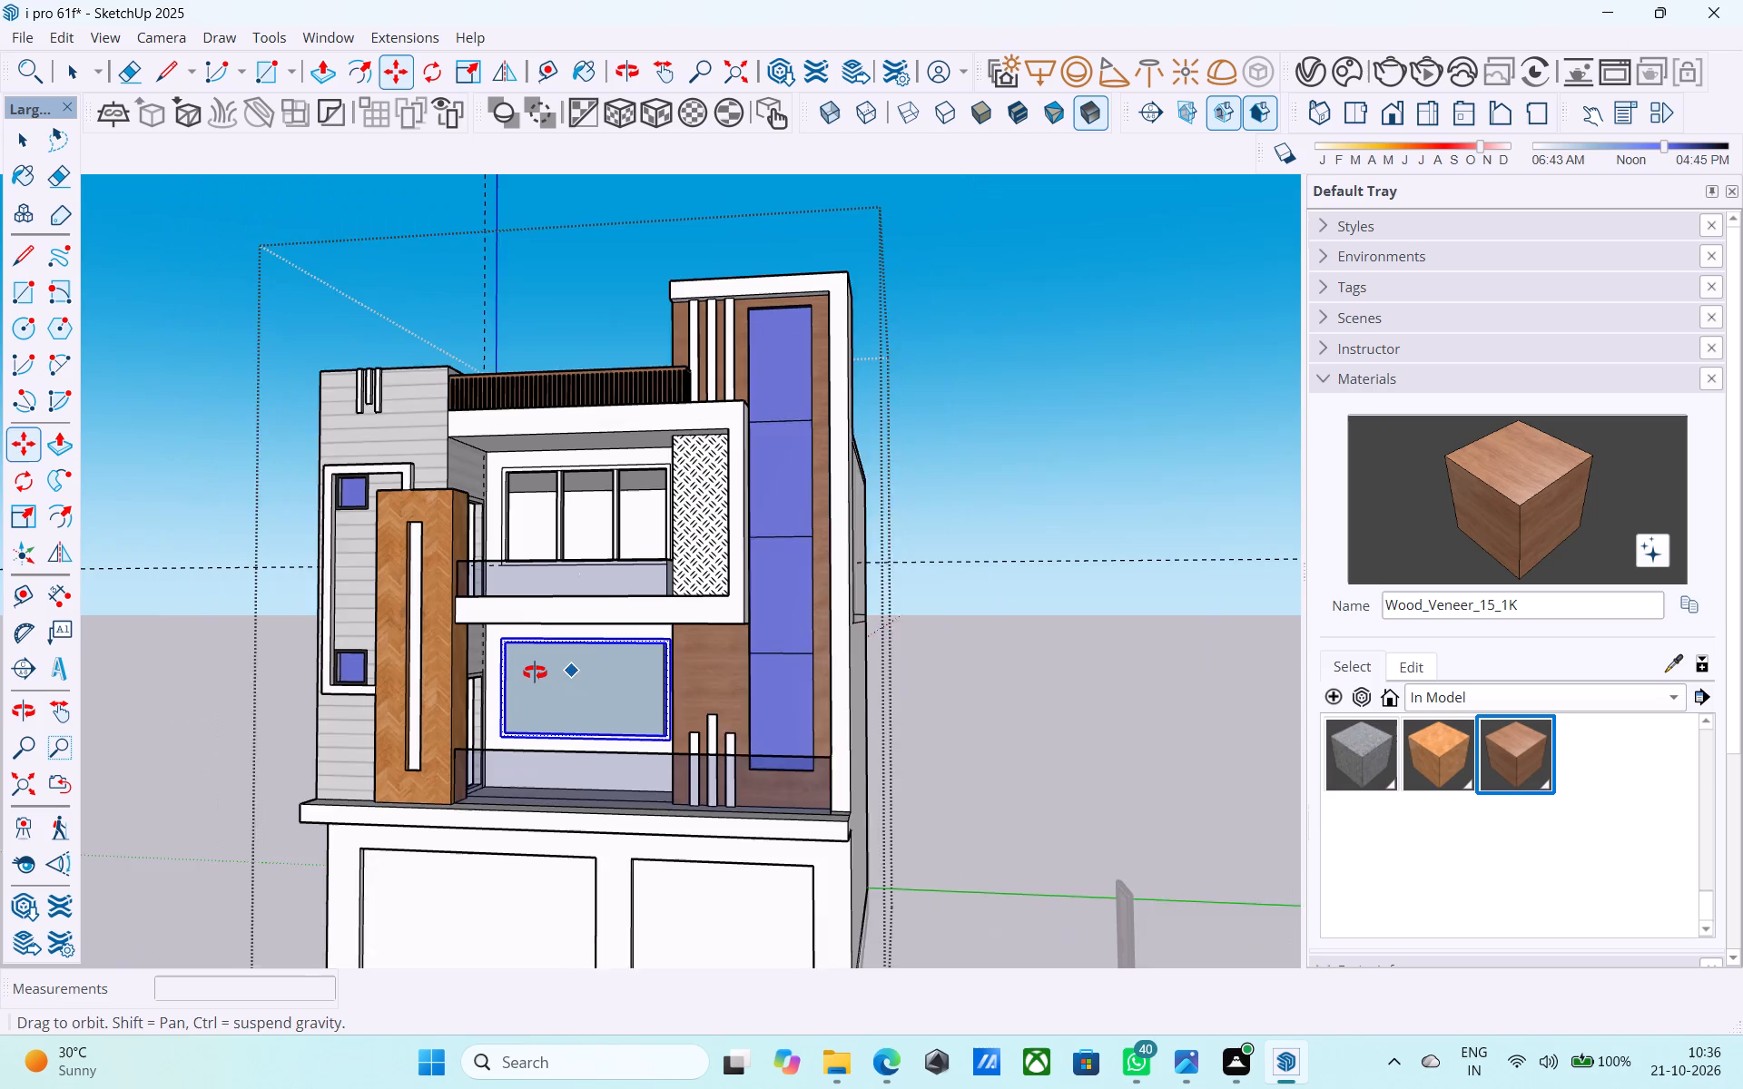
middle_click_drag(535, 672, 494, 652)
scroll(495, 649, "up", 7)
key("r")
scroll(497, 636, "up", 2)
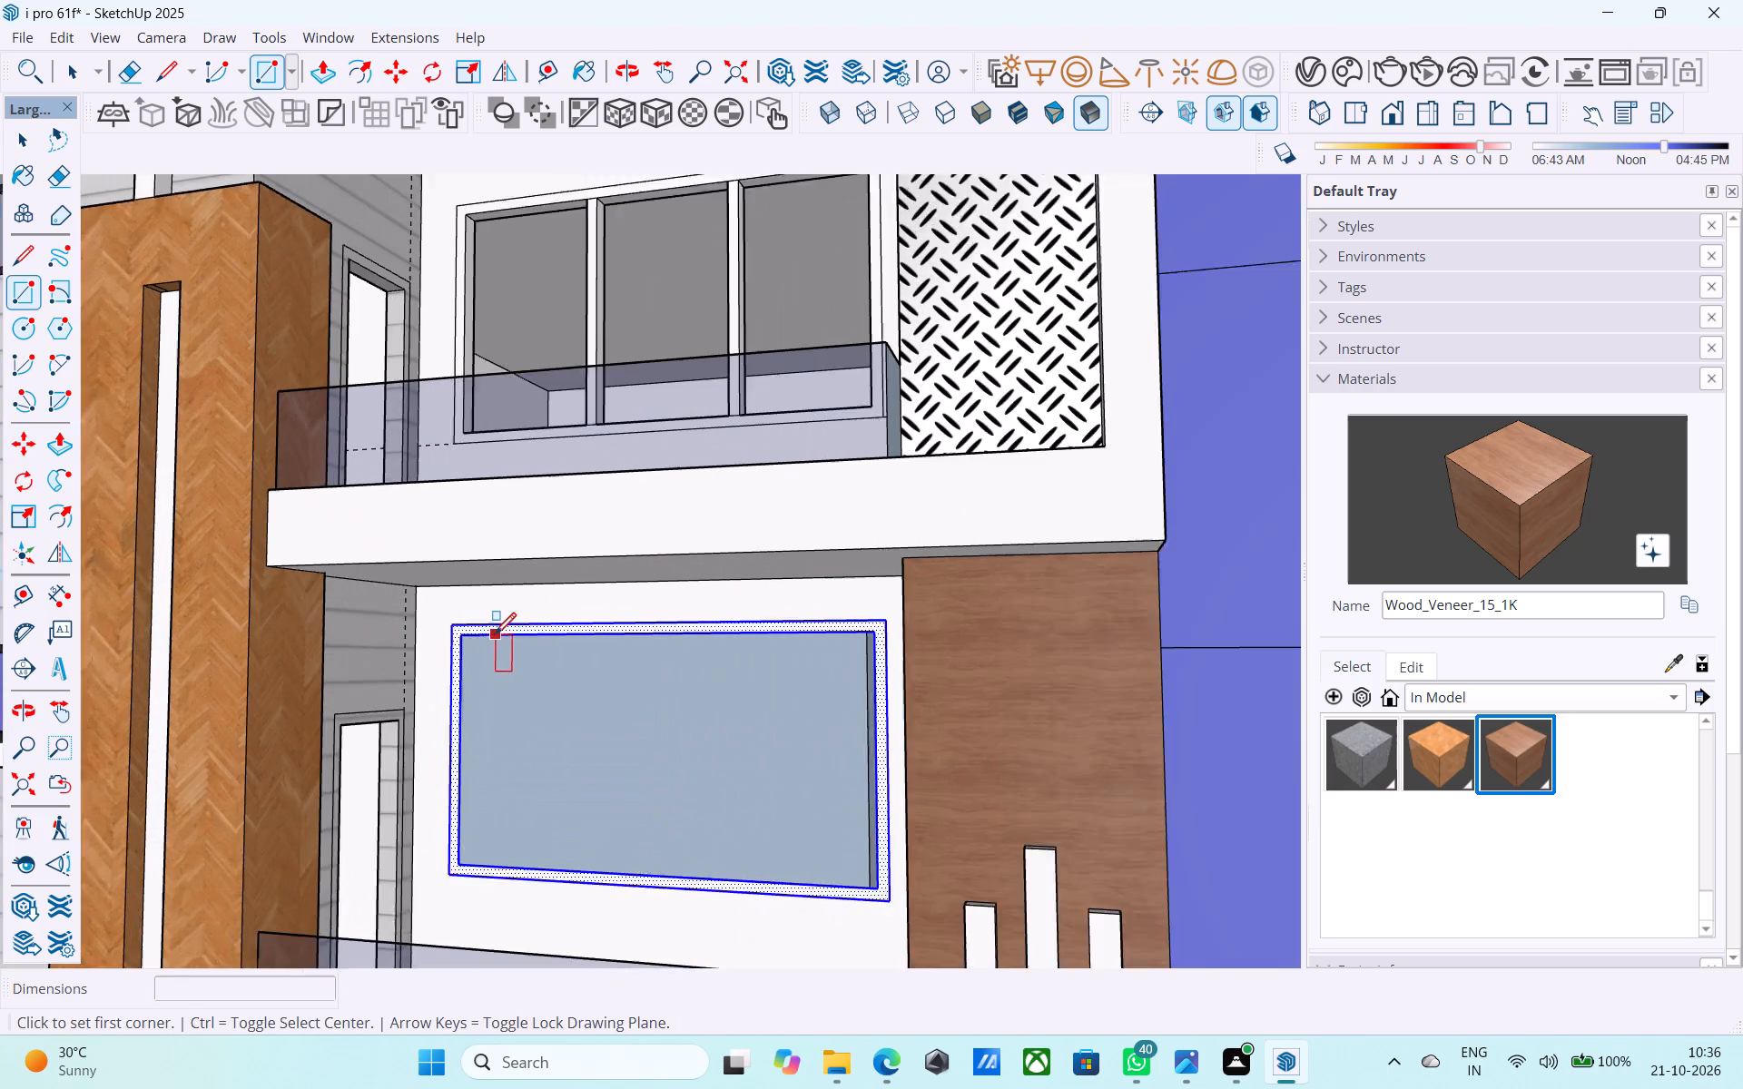
scroll(495, 636, "up", 1)
left_click(467, 633)
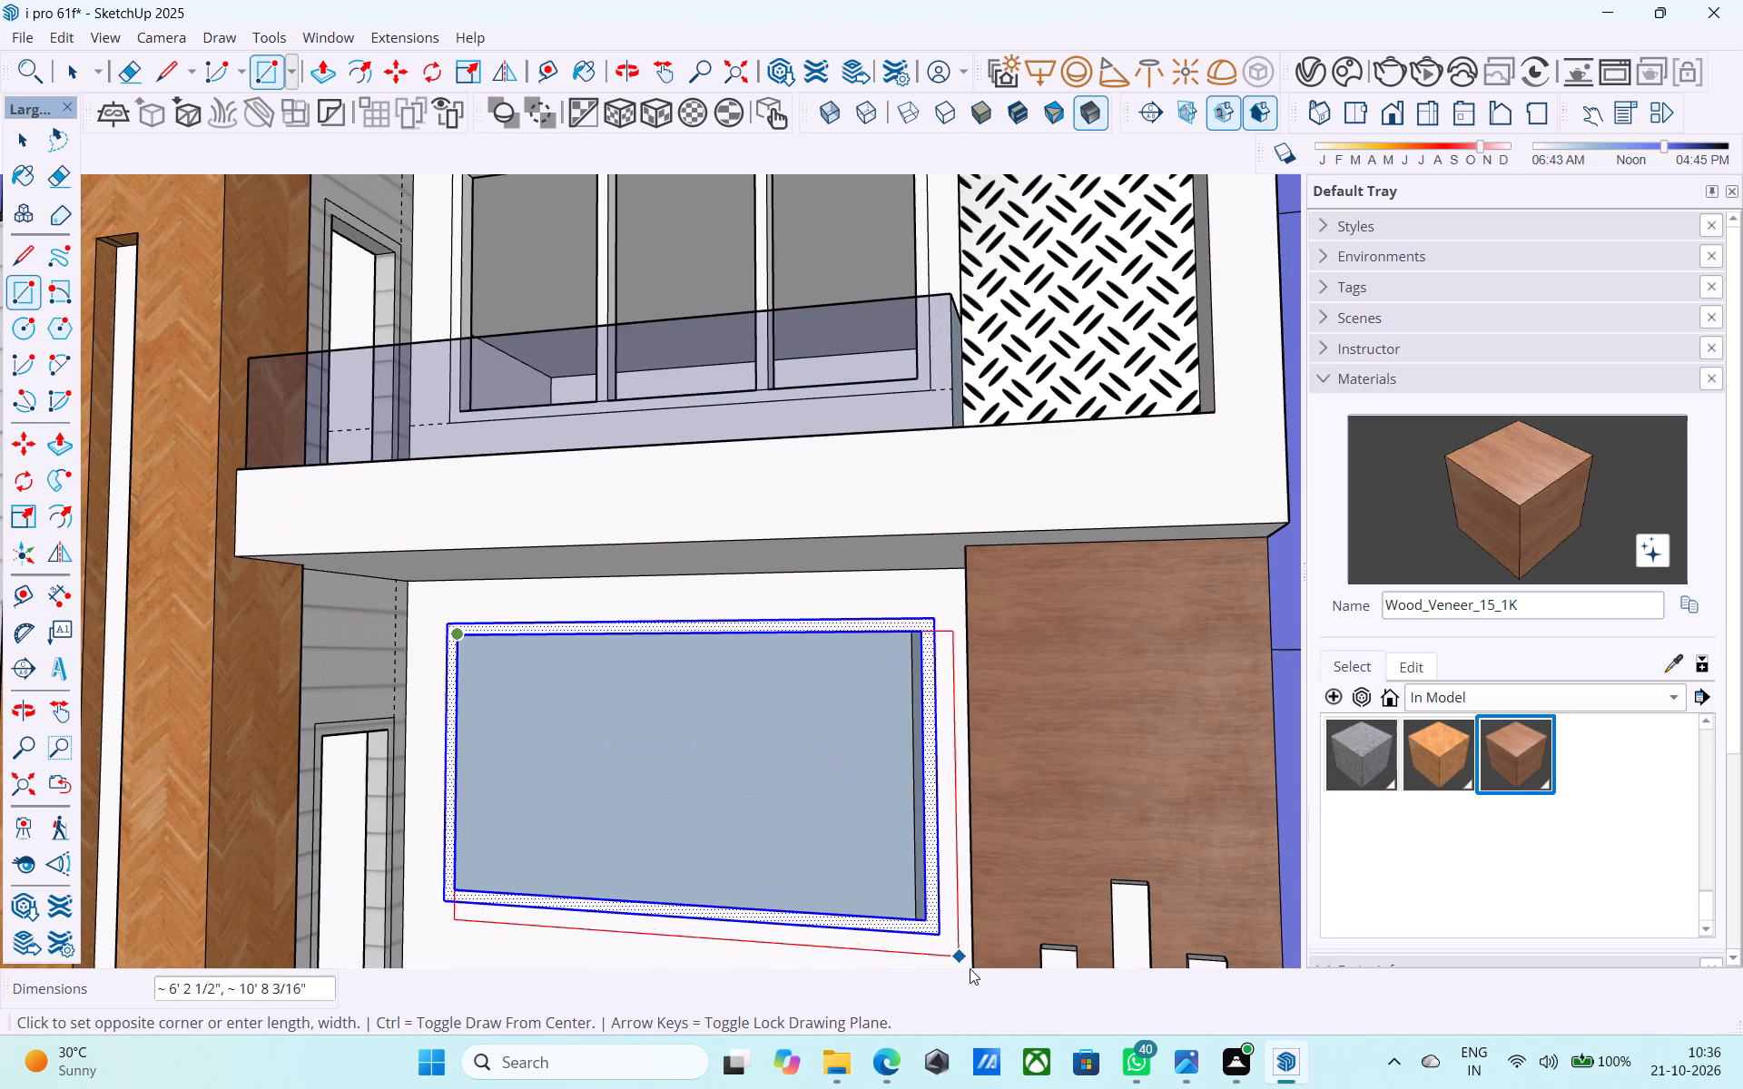
left_click(921, 916)
Divide the lower window into three equal panes by copying its left inner edge 10' to the opposite edge, arrayed with /3.
scroll(776, 936, "down", 7)
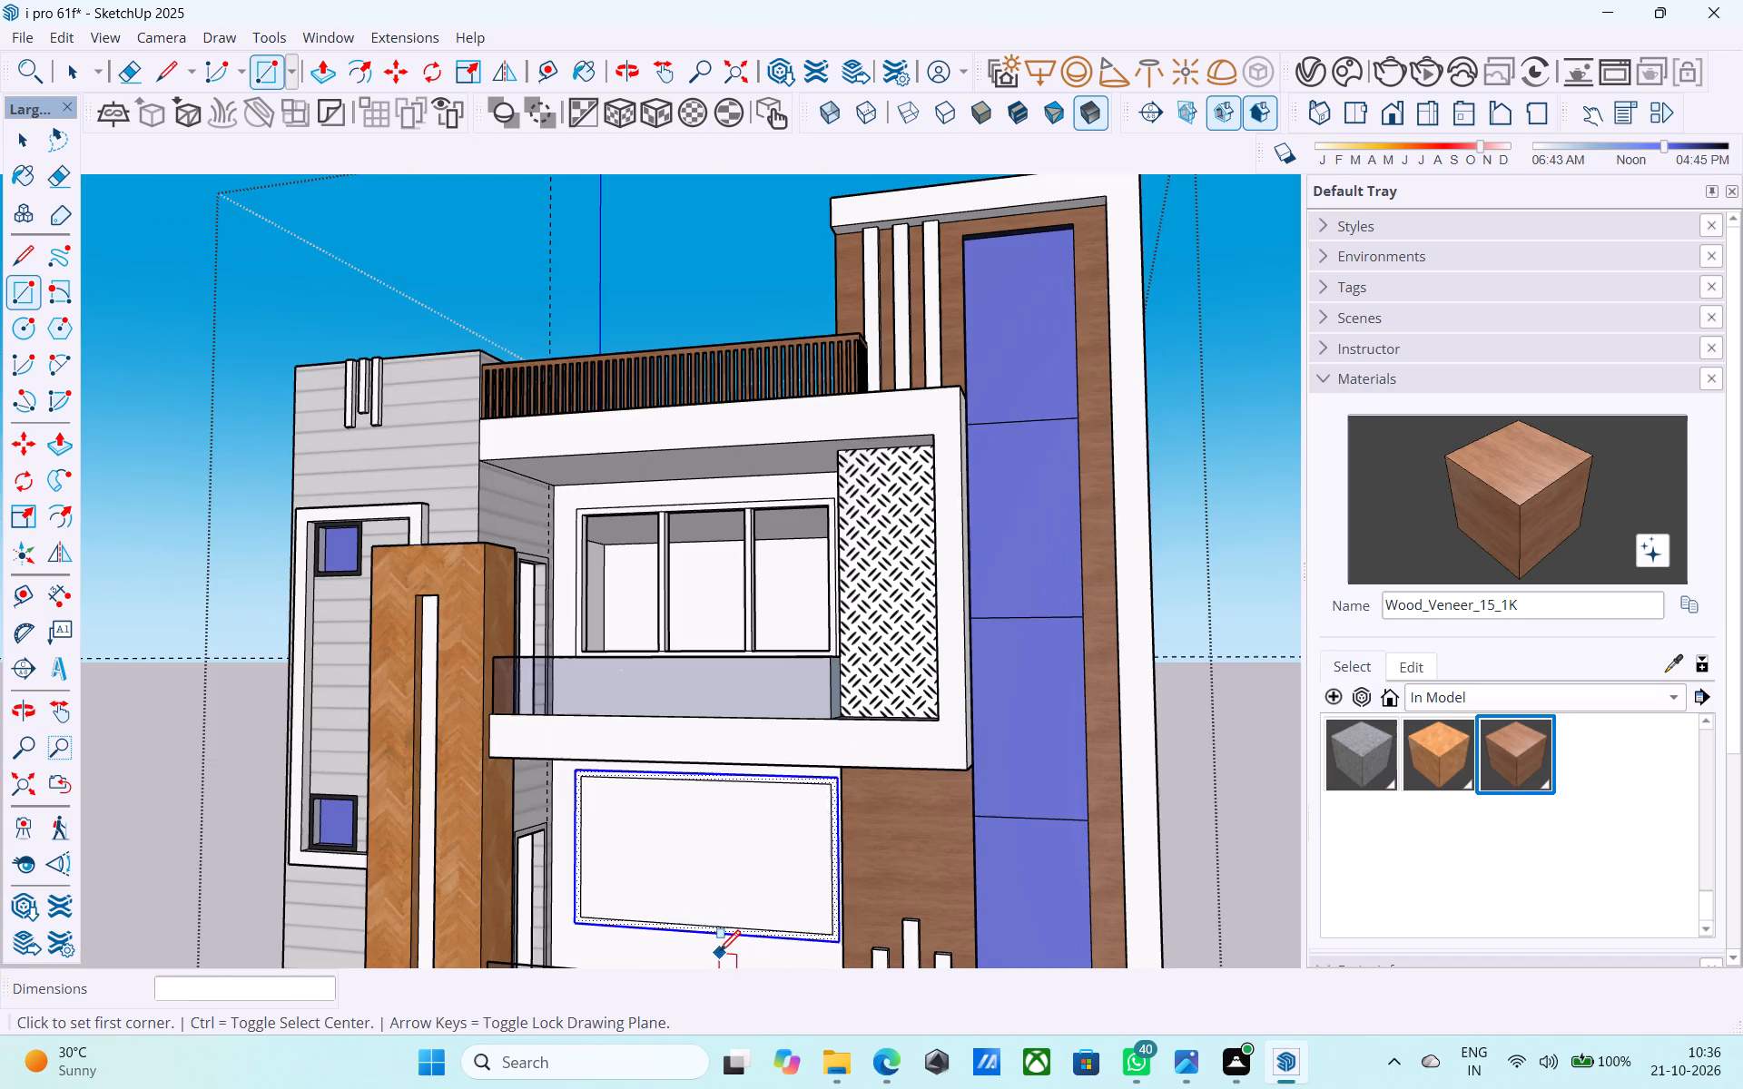
middle_click_drag(719, 954, 743, 945)
scroll(669, 516, "up", 5)
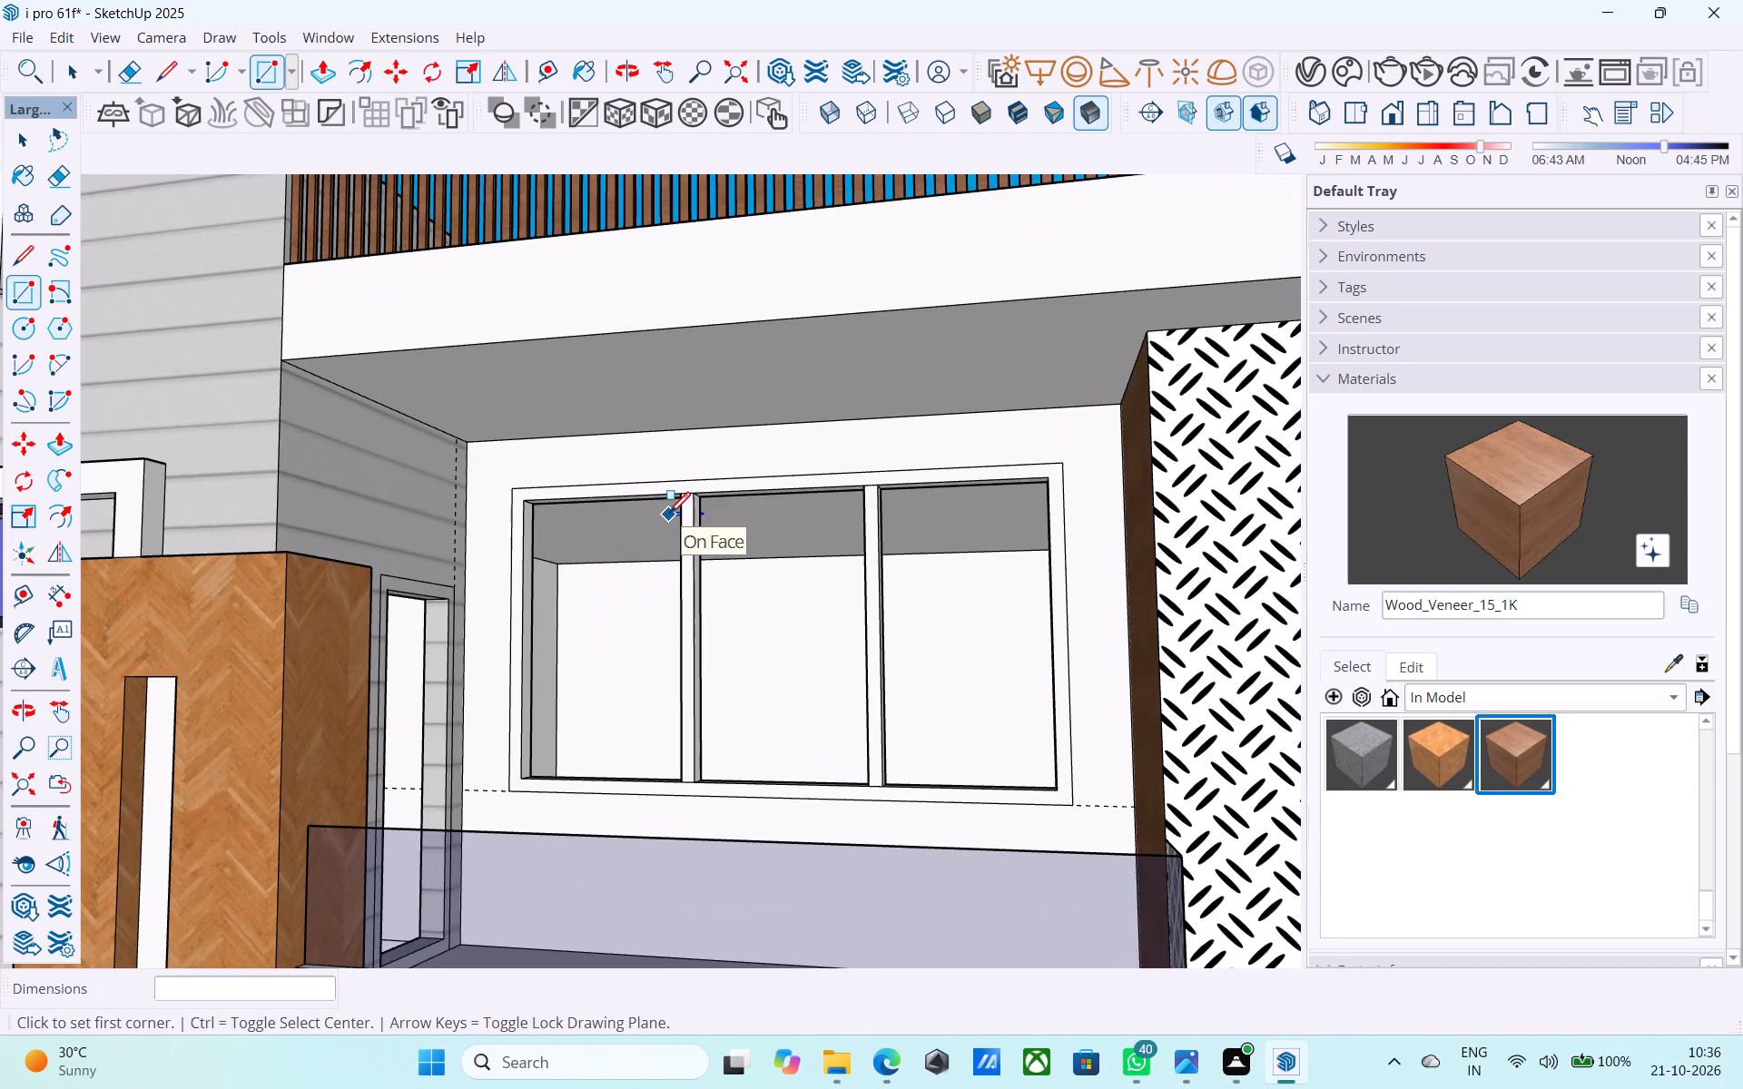
key("space")
scroll(669, 515, "down", 5)
middle_click_drag(677, 535, 712, 564)
middle_click_drag(712, 564, 704, 555)
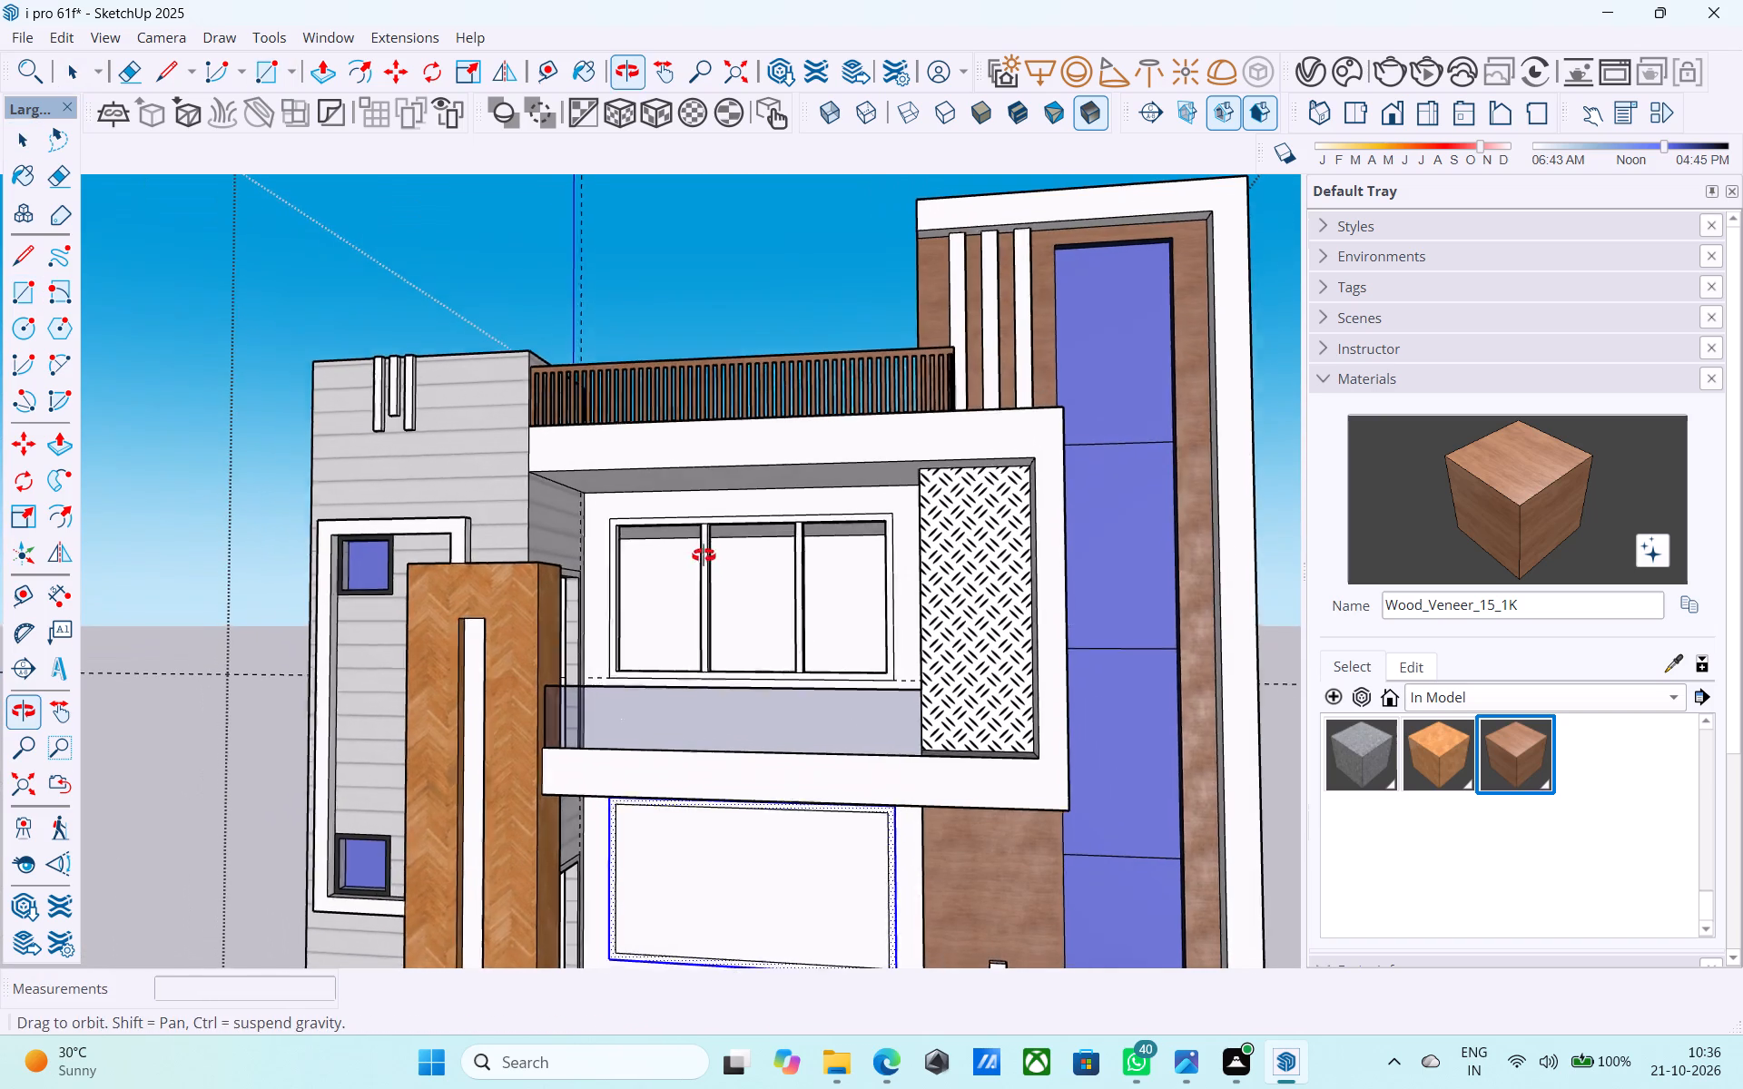
middle_click_drag(704, 555, 697, 551)
scroll(693, 554, "down", 4)
scroll(685, 770, "up", 6)
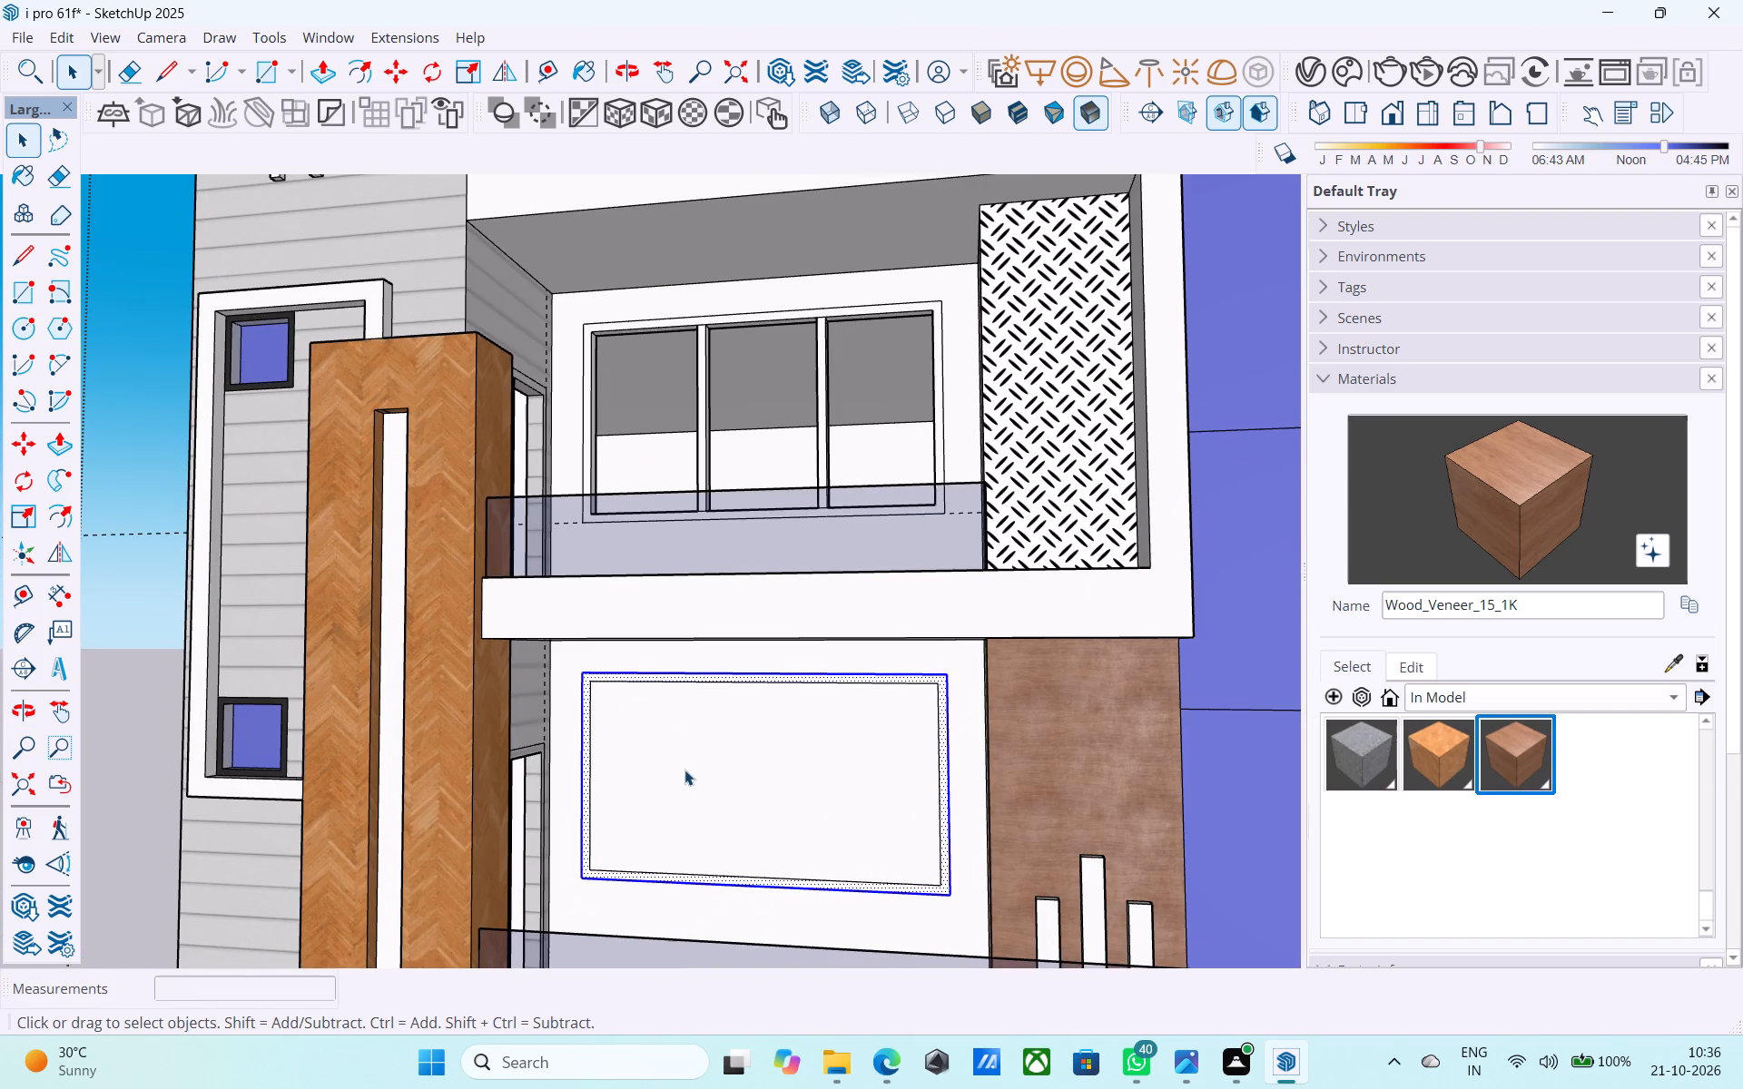
left_click(590, 741)
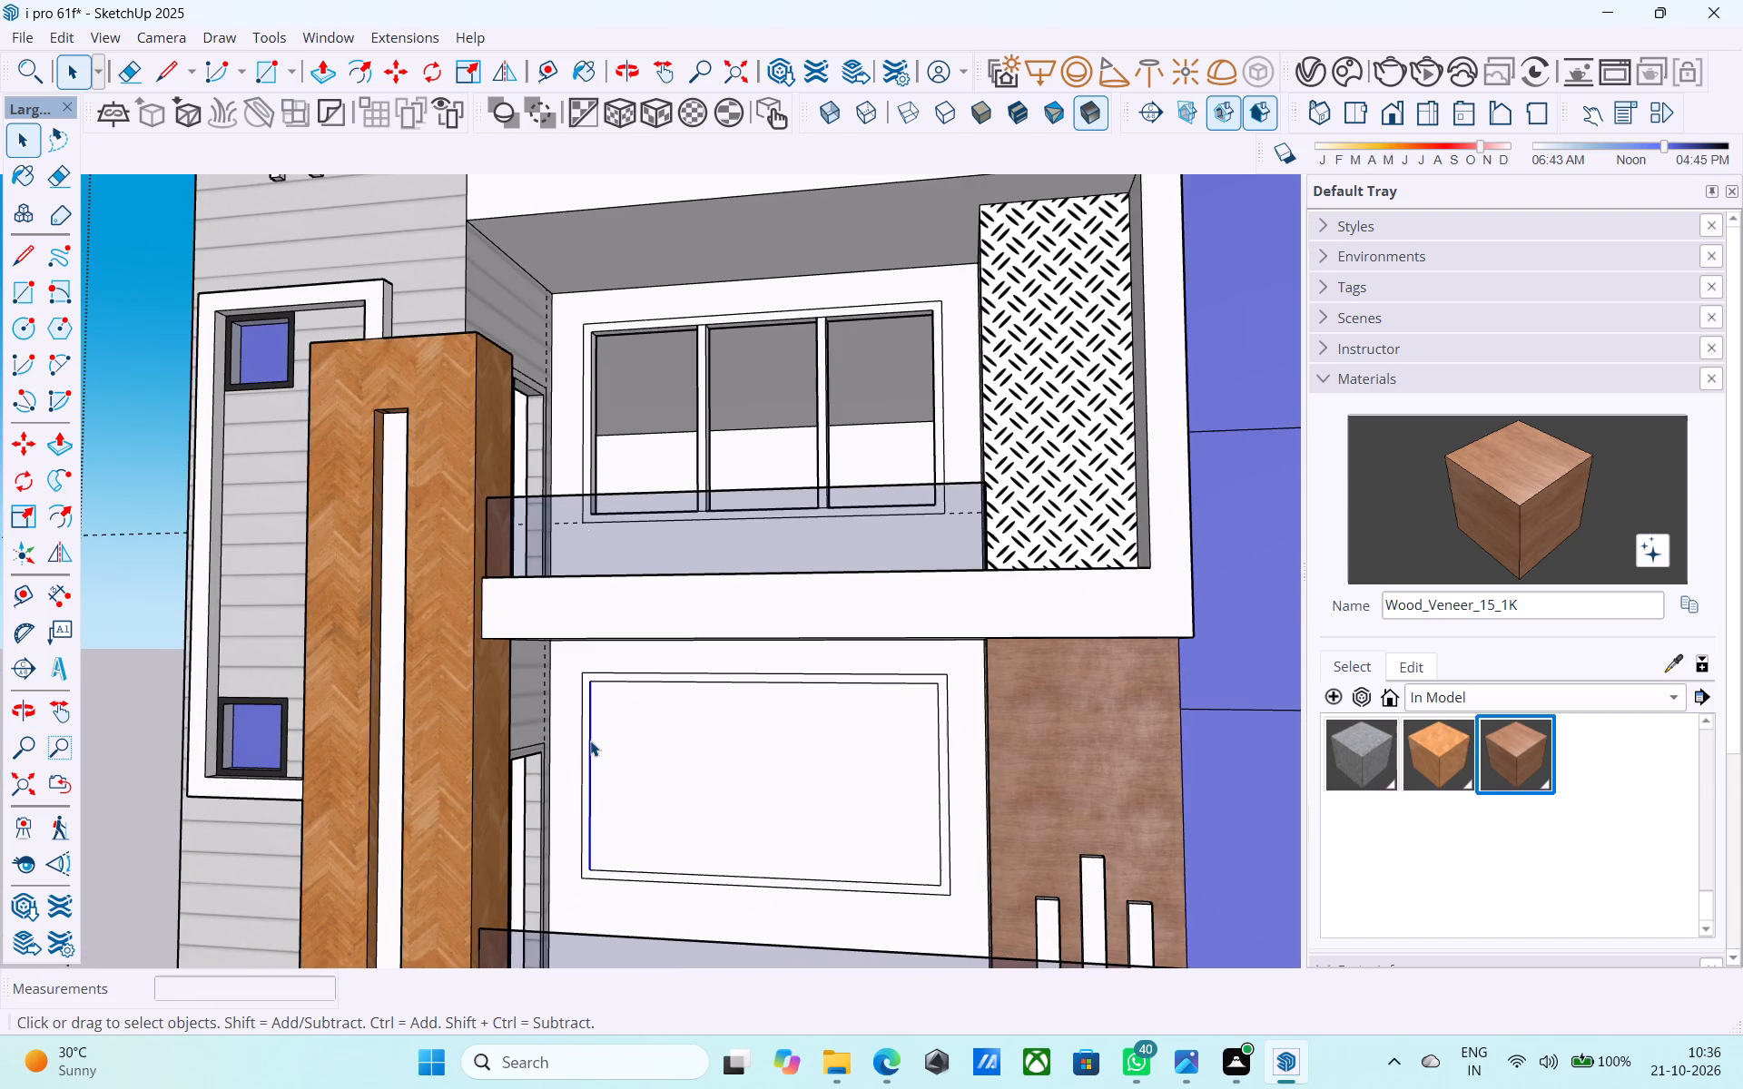
key("m")
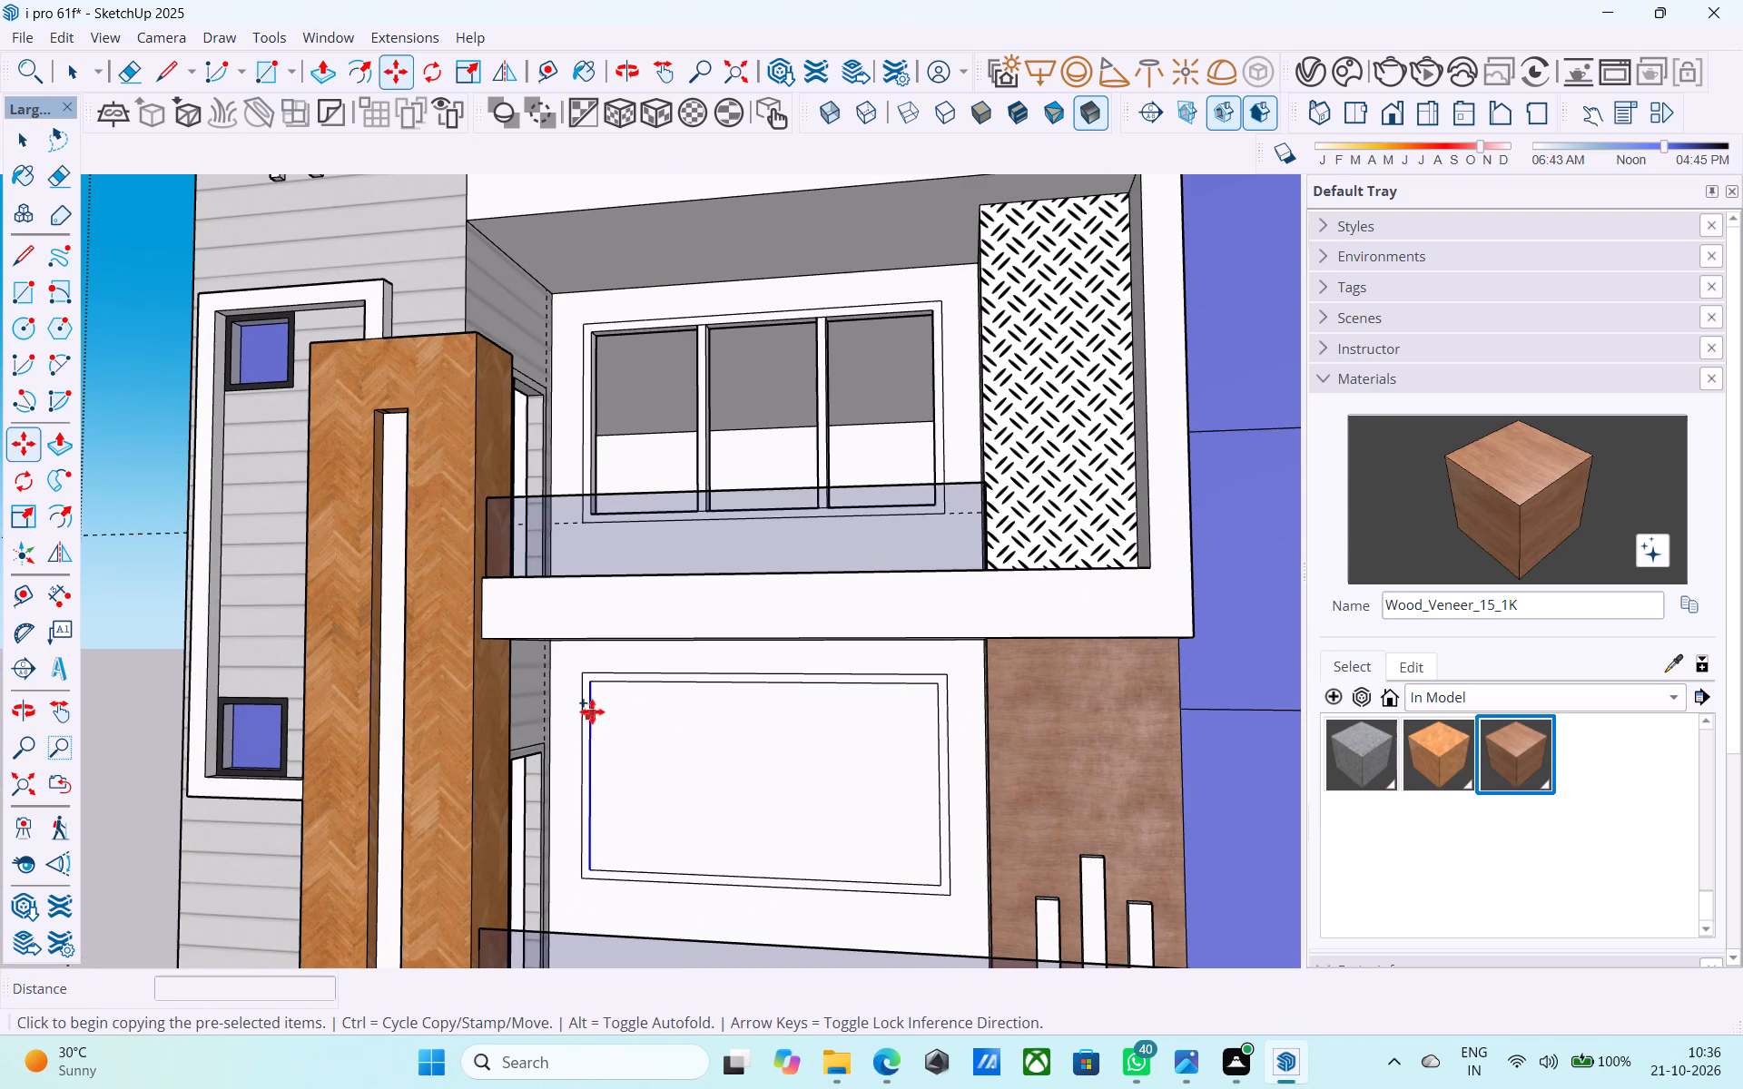
left_click(587, 691)
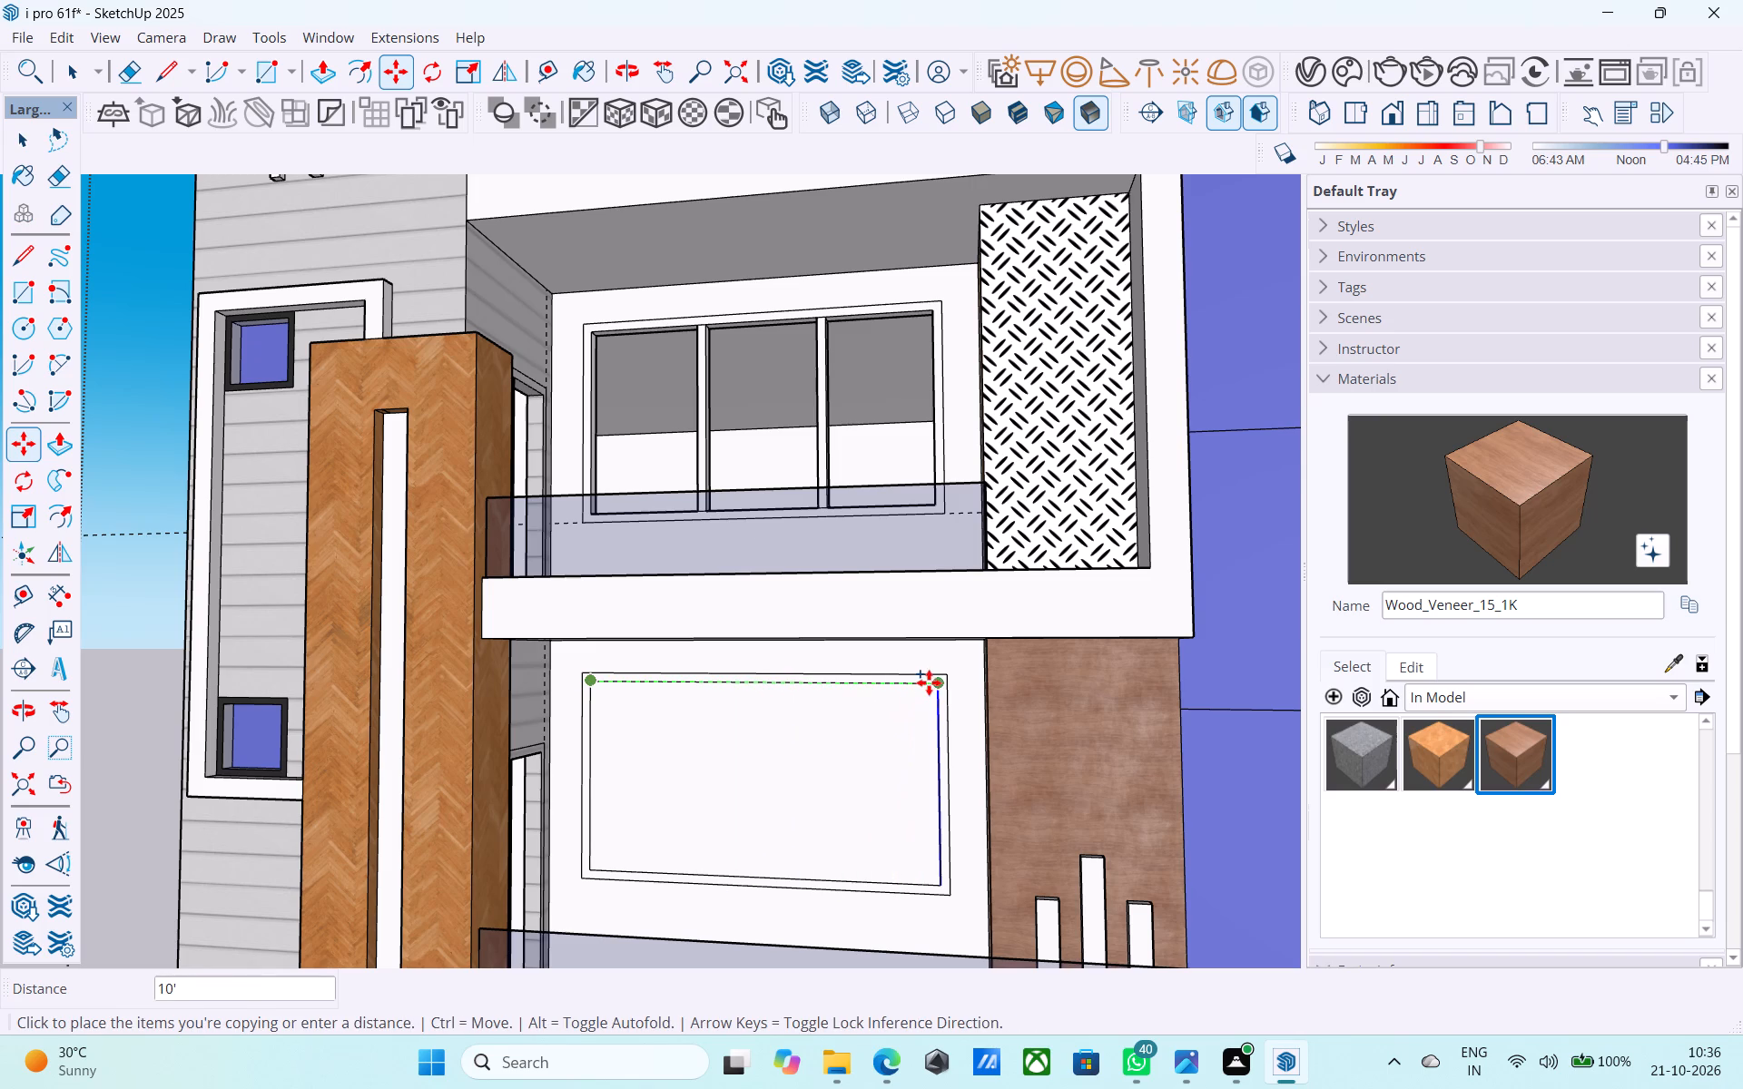
left_click(932, 681)
type("/3")
key("Return")
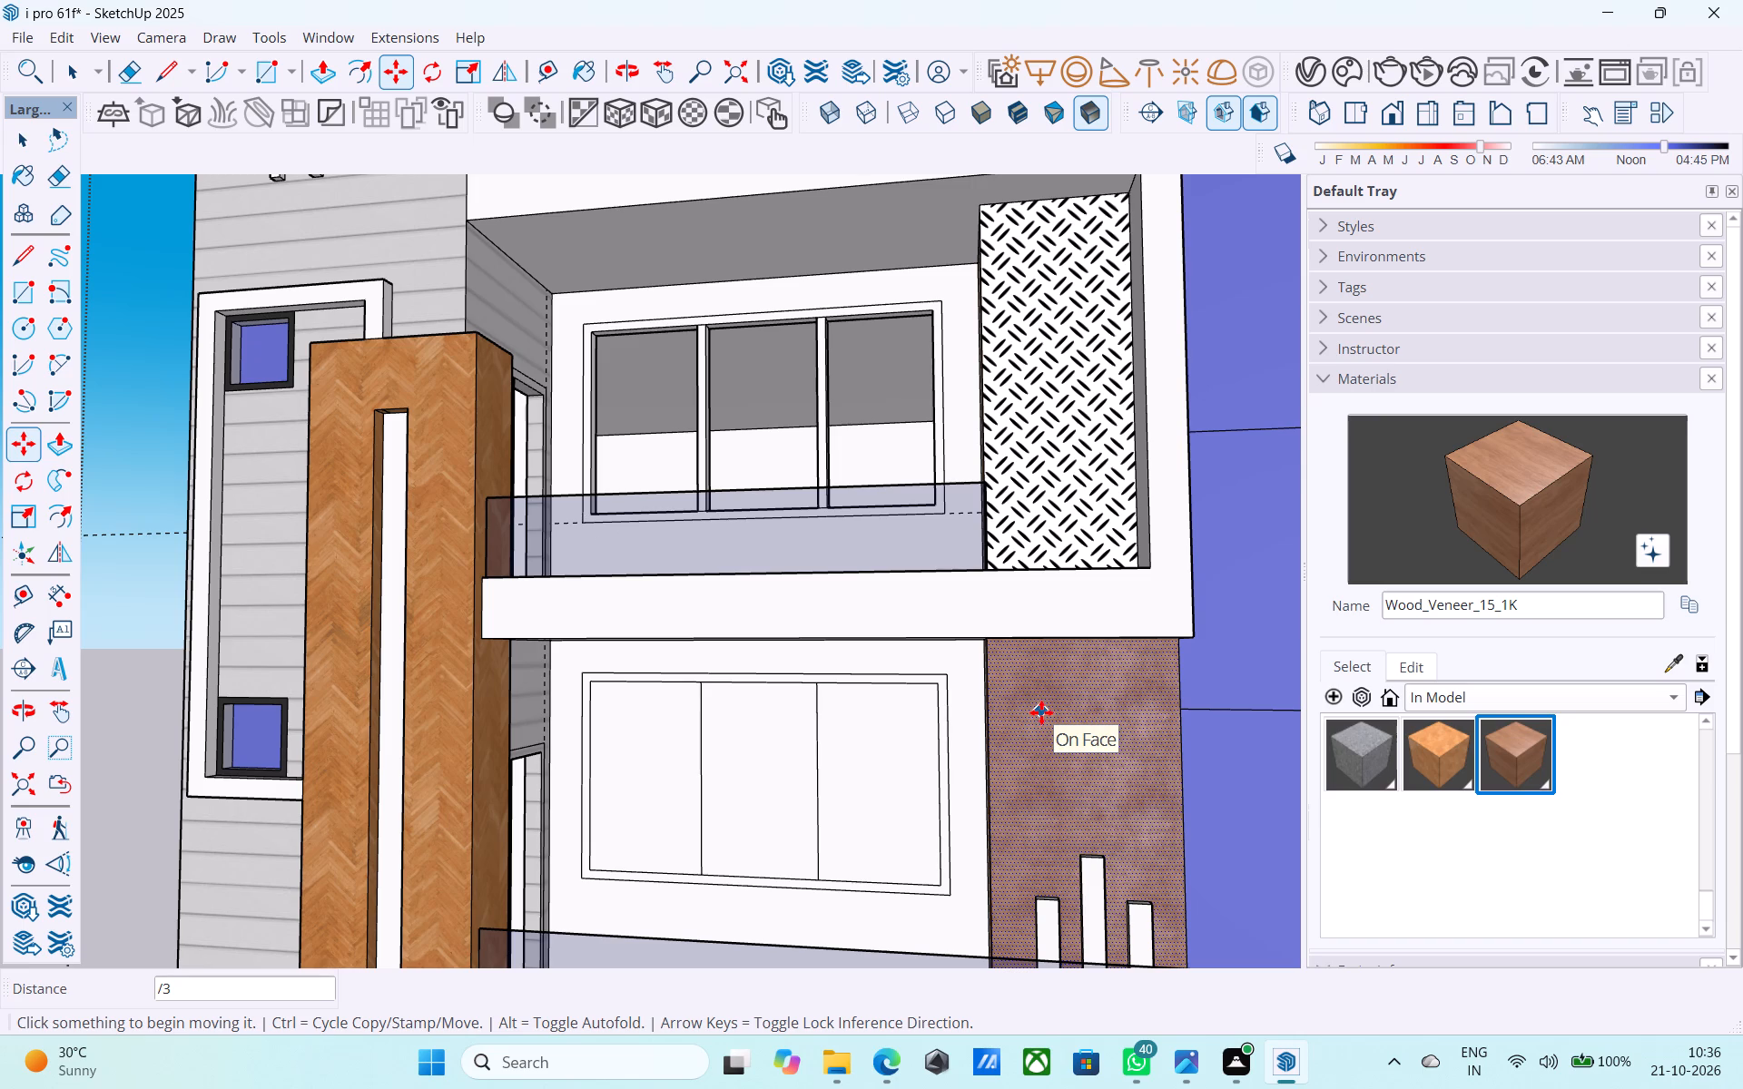
Copy the lower window's dividing line nearest the tower 3" toward the tower to outline a mullion.
scroll(1034, 779, "down", 8)
middle_click_drag(1029, 808, 1029, 873)
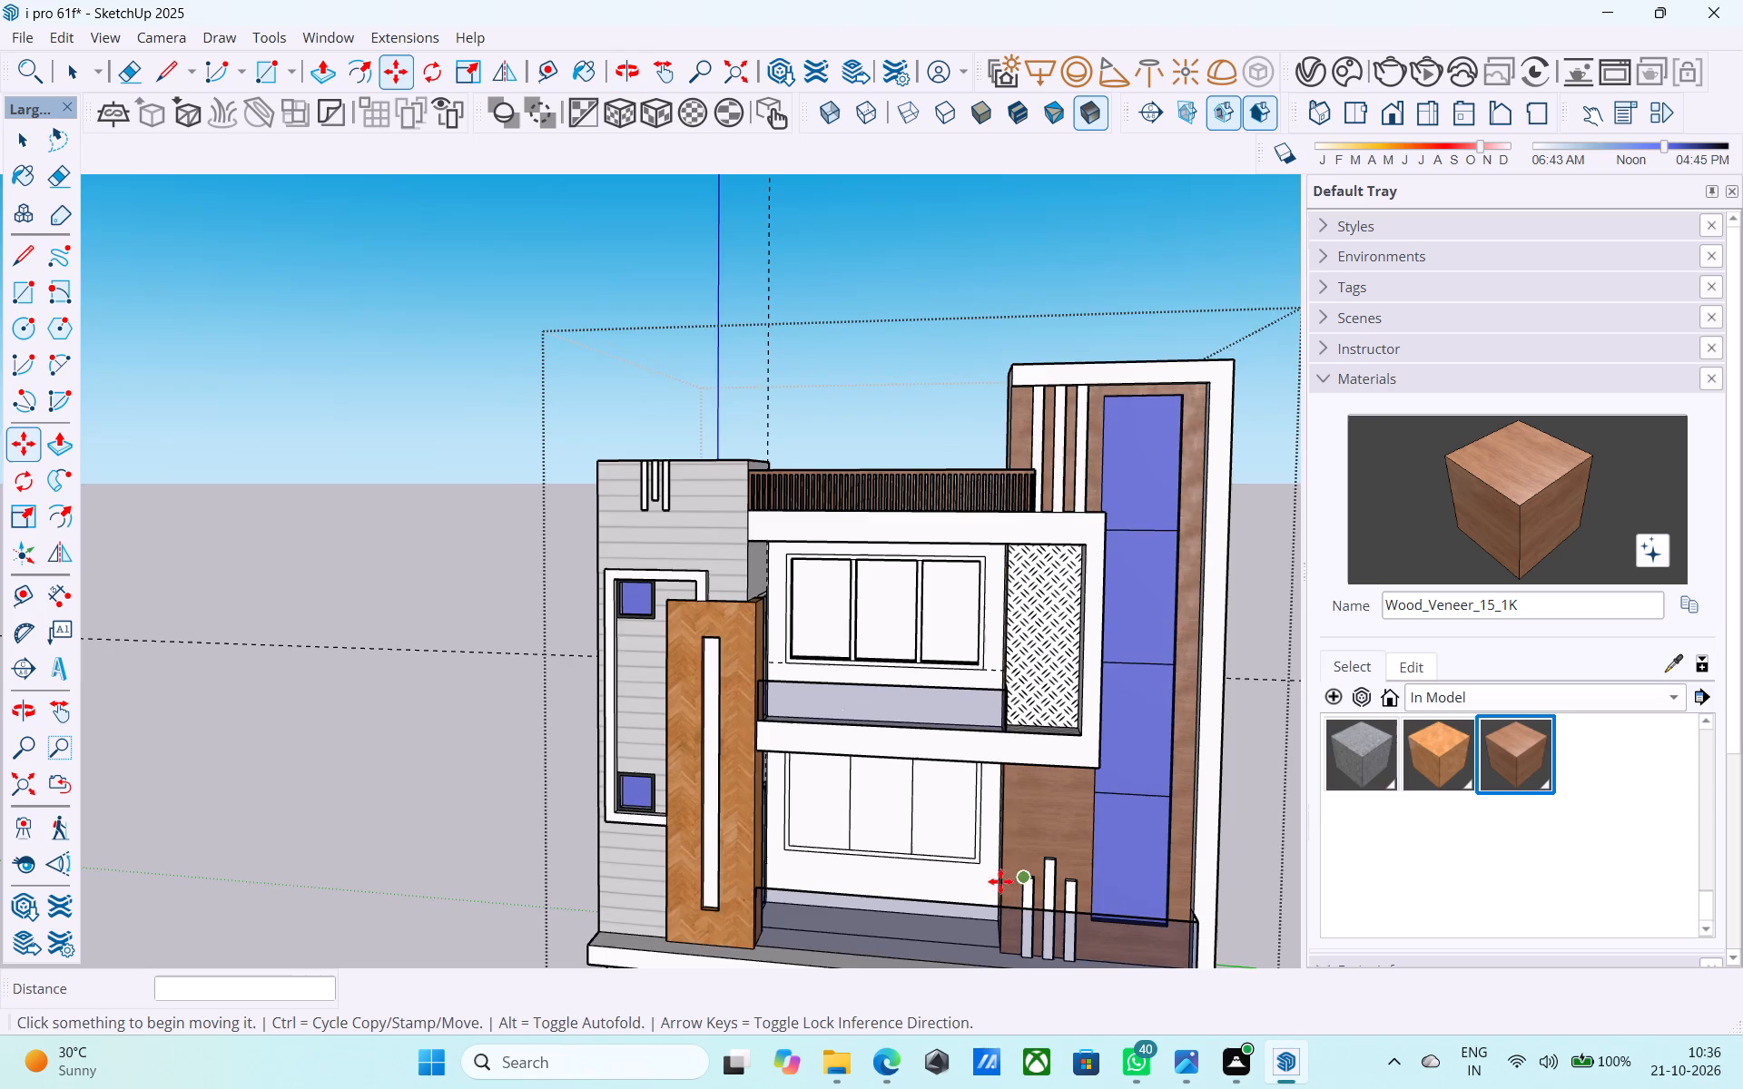
scroll(964, 855, "up", 6)
middle_click_drag(960, 825, 1005, 807)
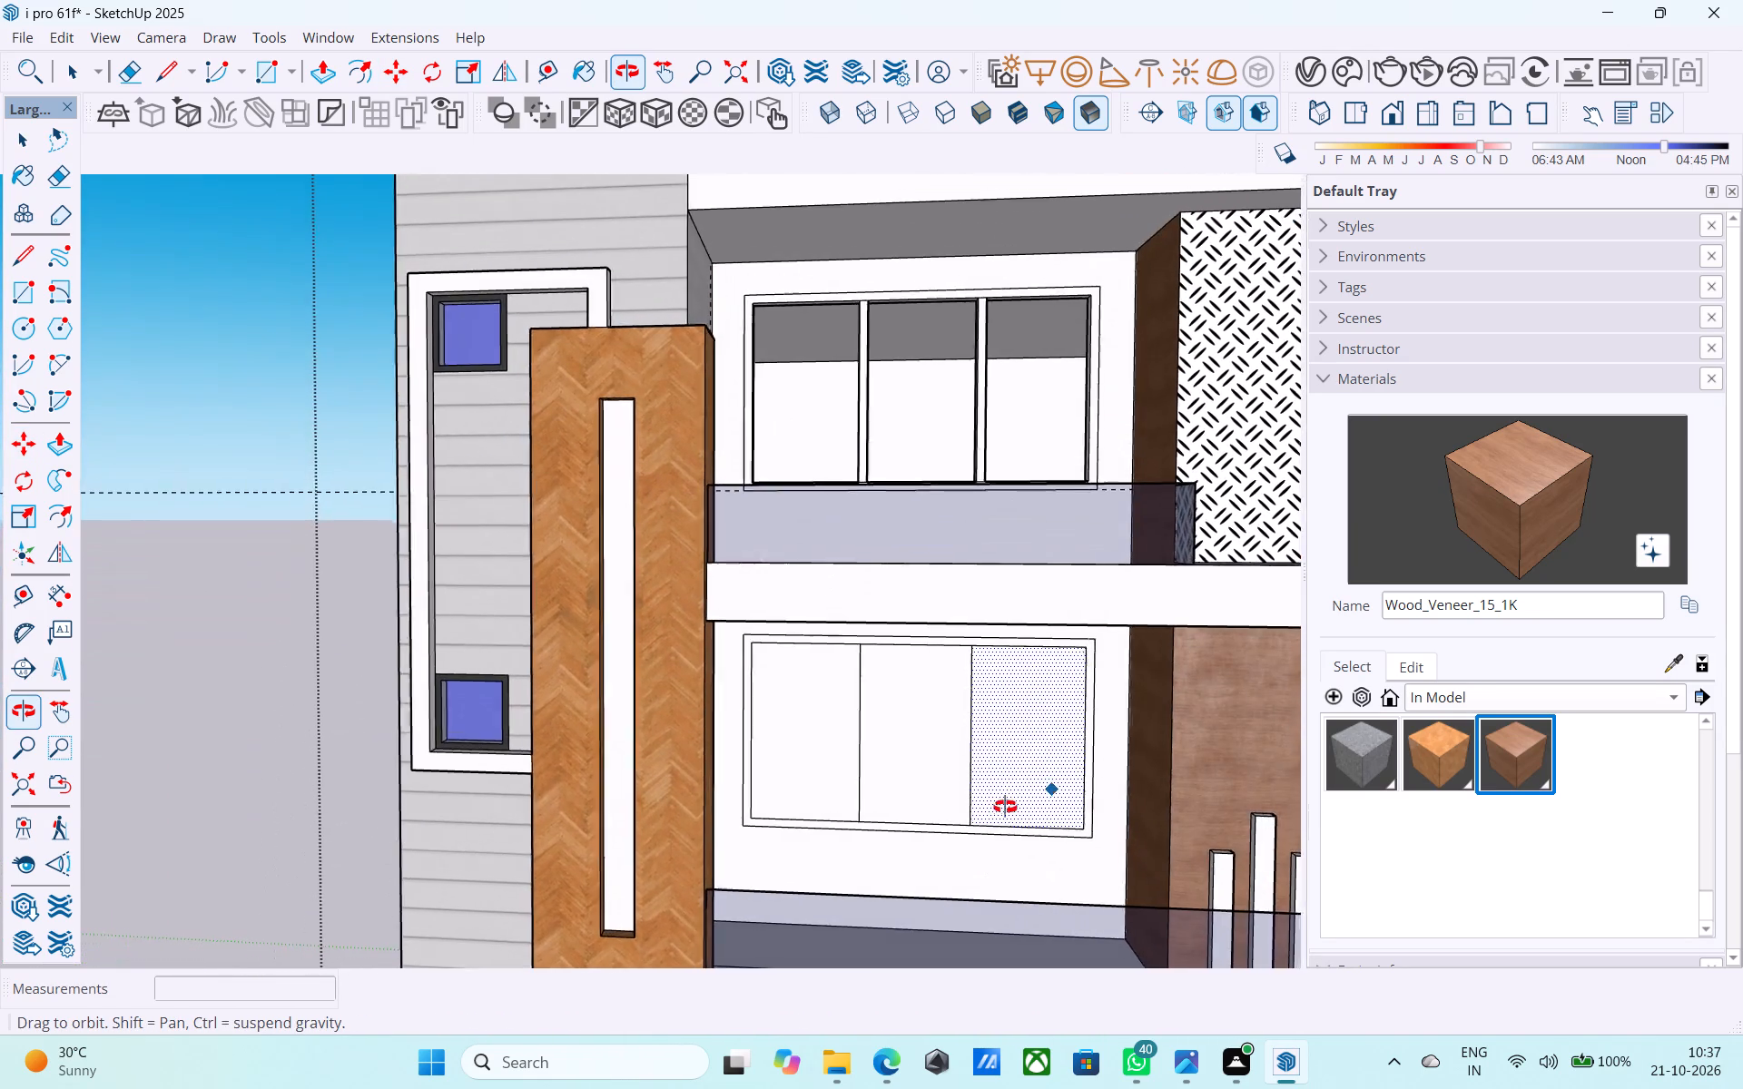
middle_click_drag(1005, 807, 987, 793)
scroll(916, 773, "up", 3)
key("space")
left_click(931, 766)
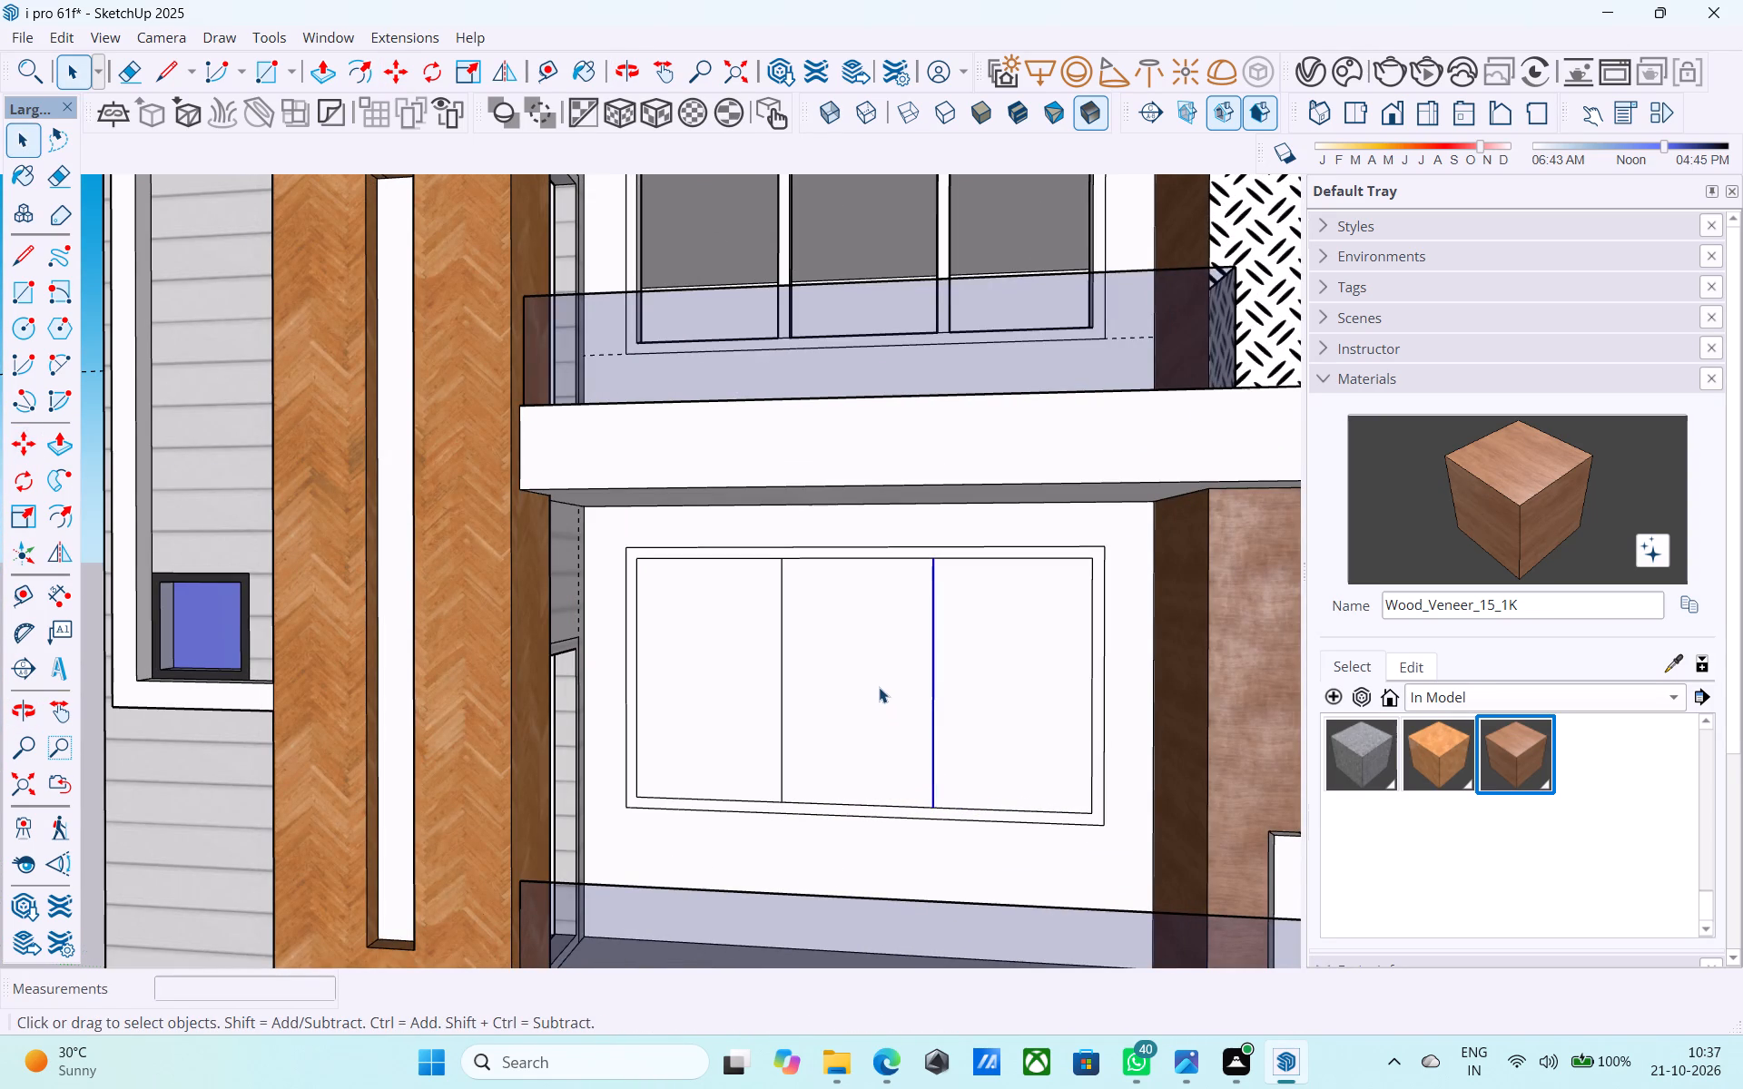
scroll(879, 687, "down", 3)
middle_click_drag(875, 687, 829, 695)
scroll(857, 616, "up", 4)
key("m")
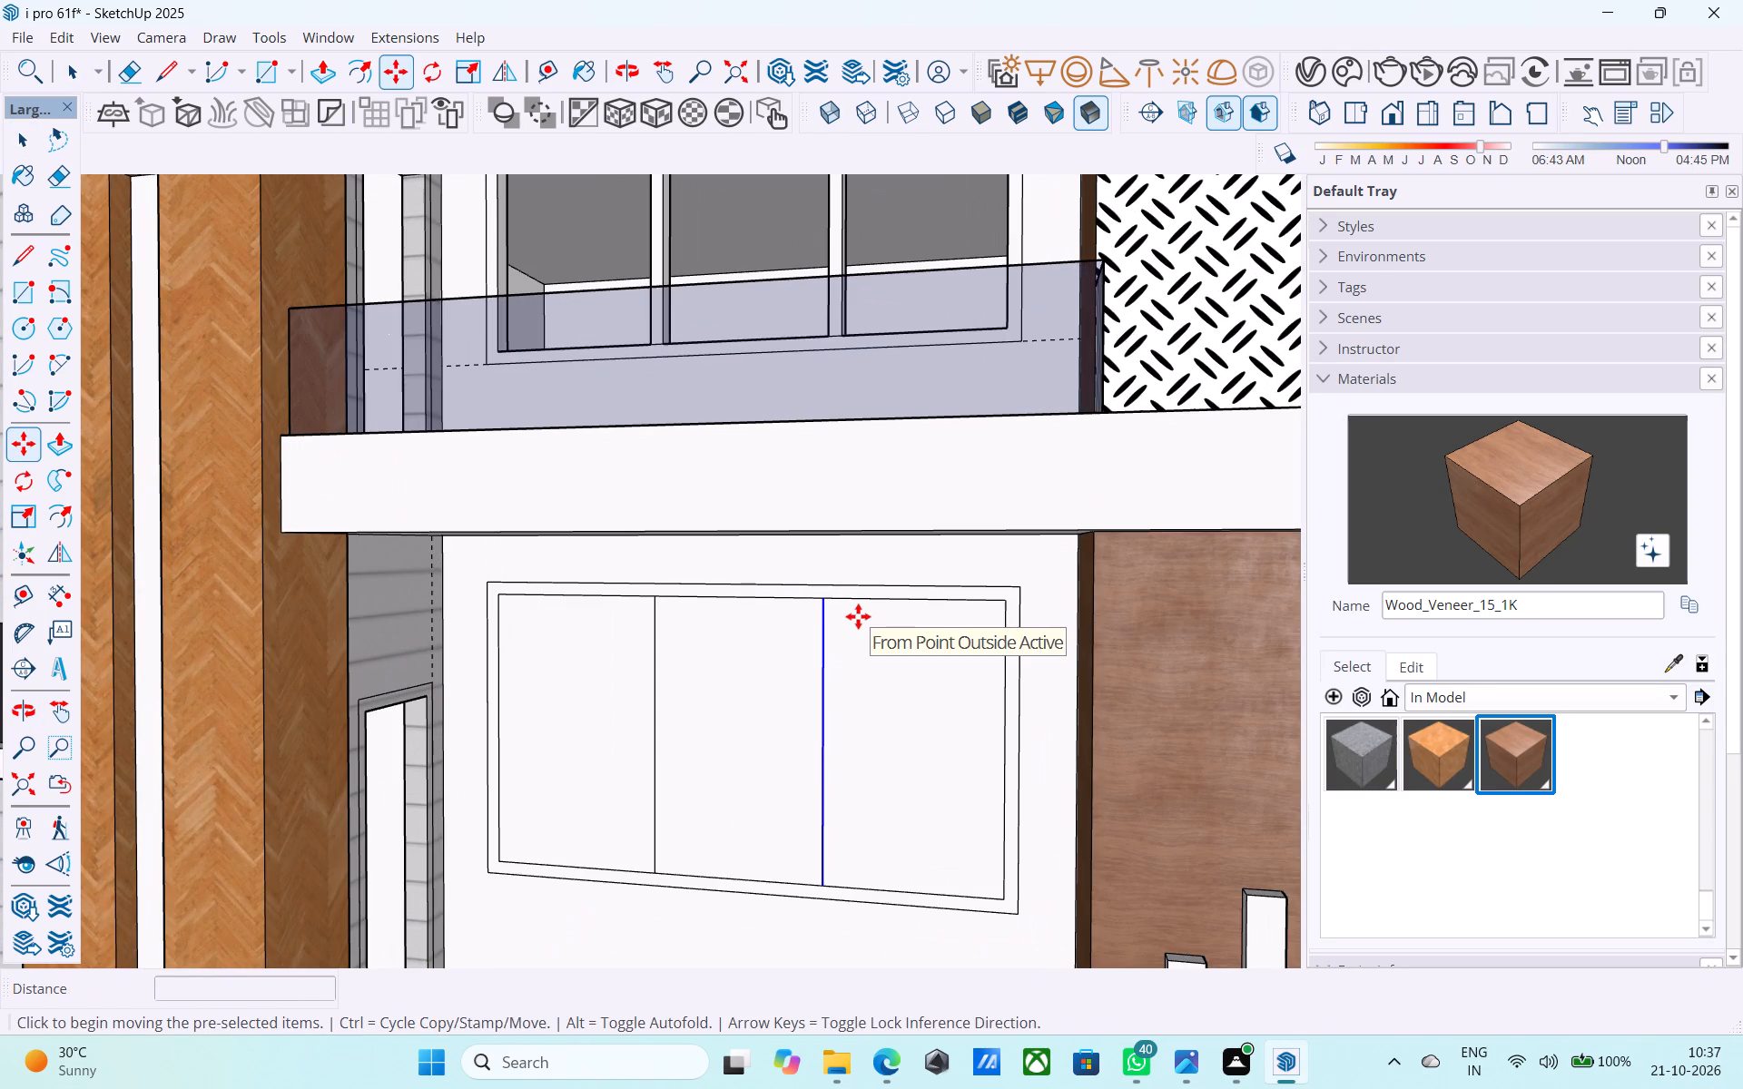
left_click(822, 603)
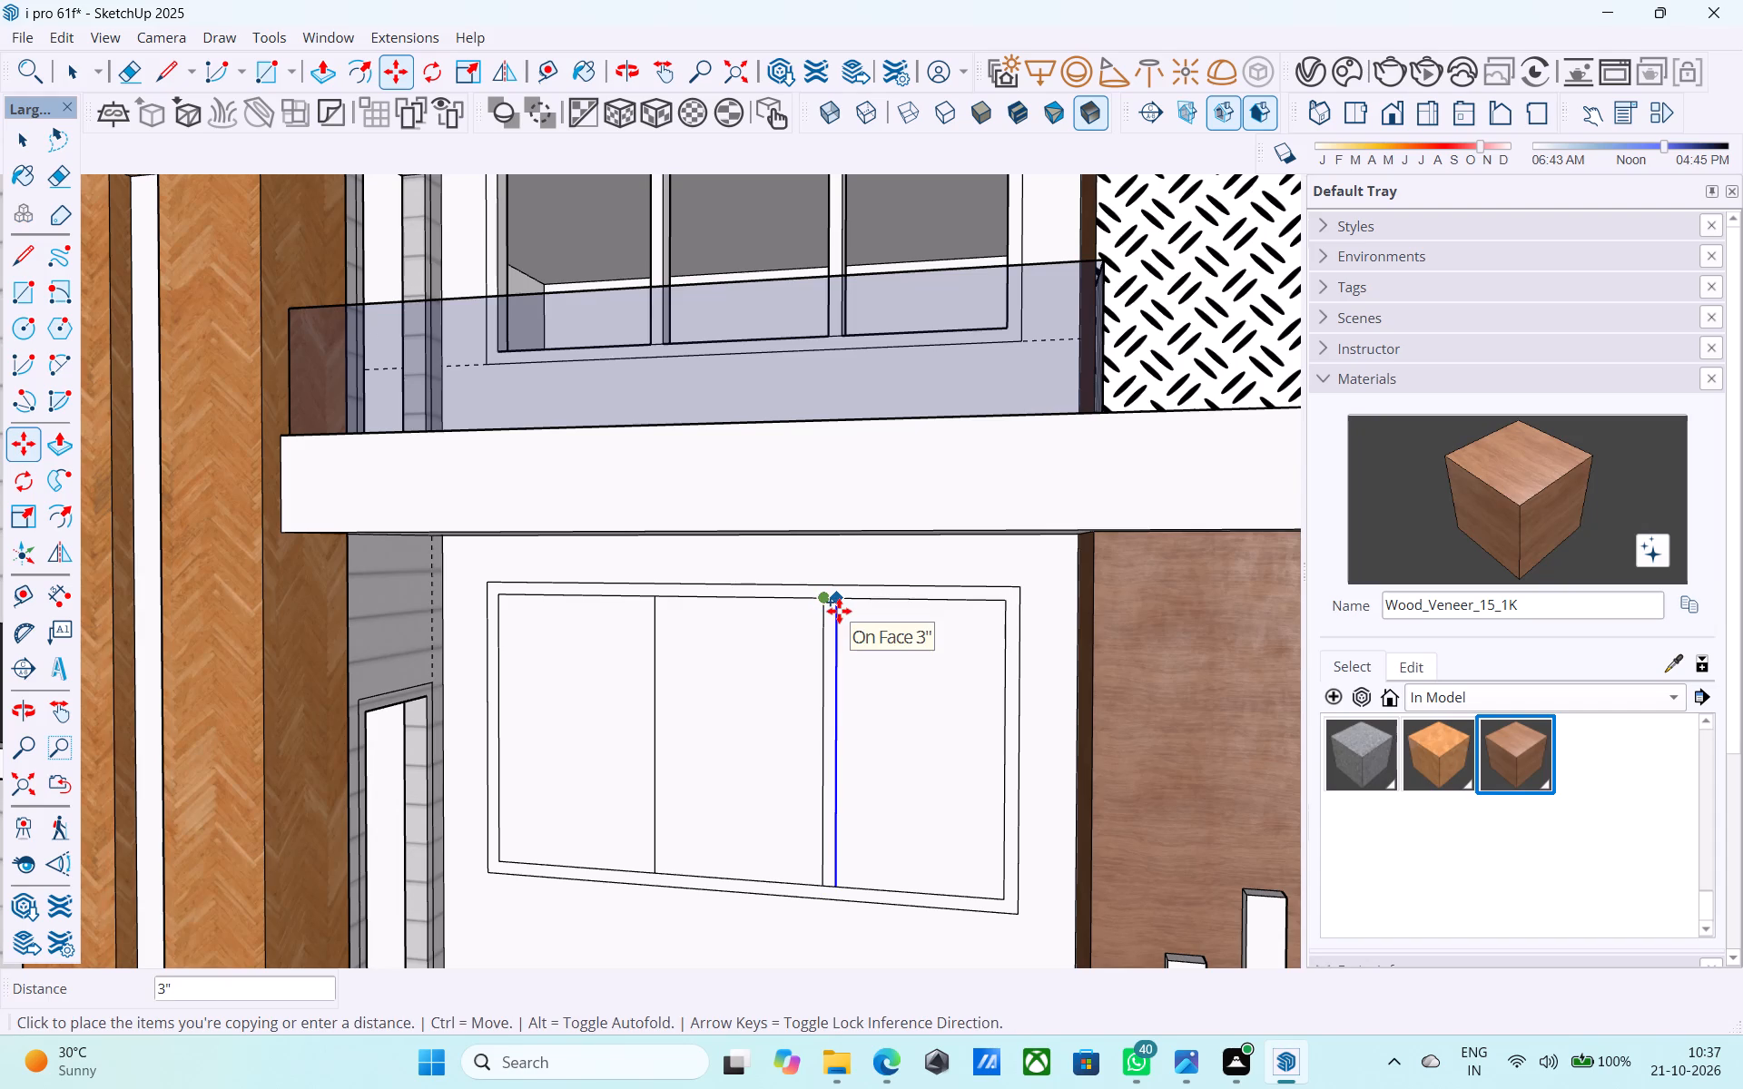
left_click(839, 610)
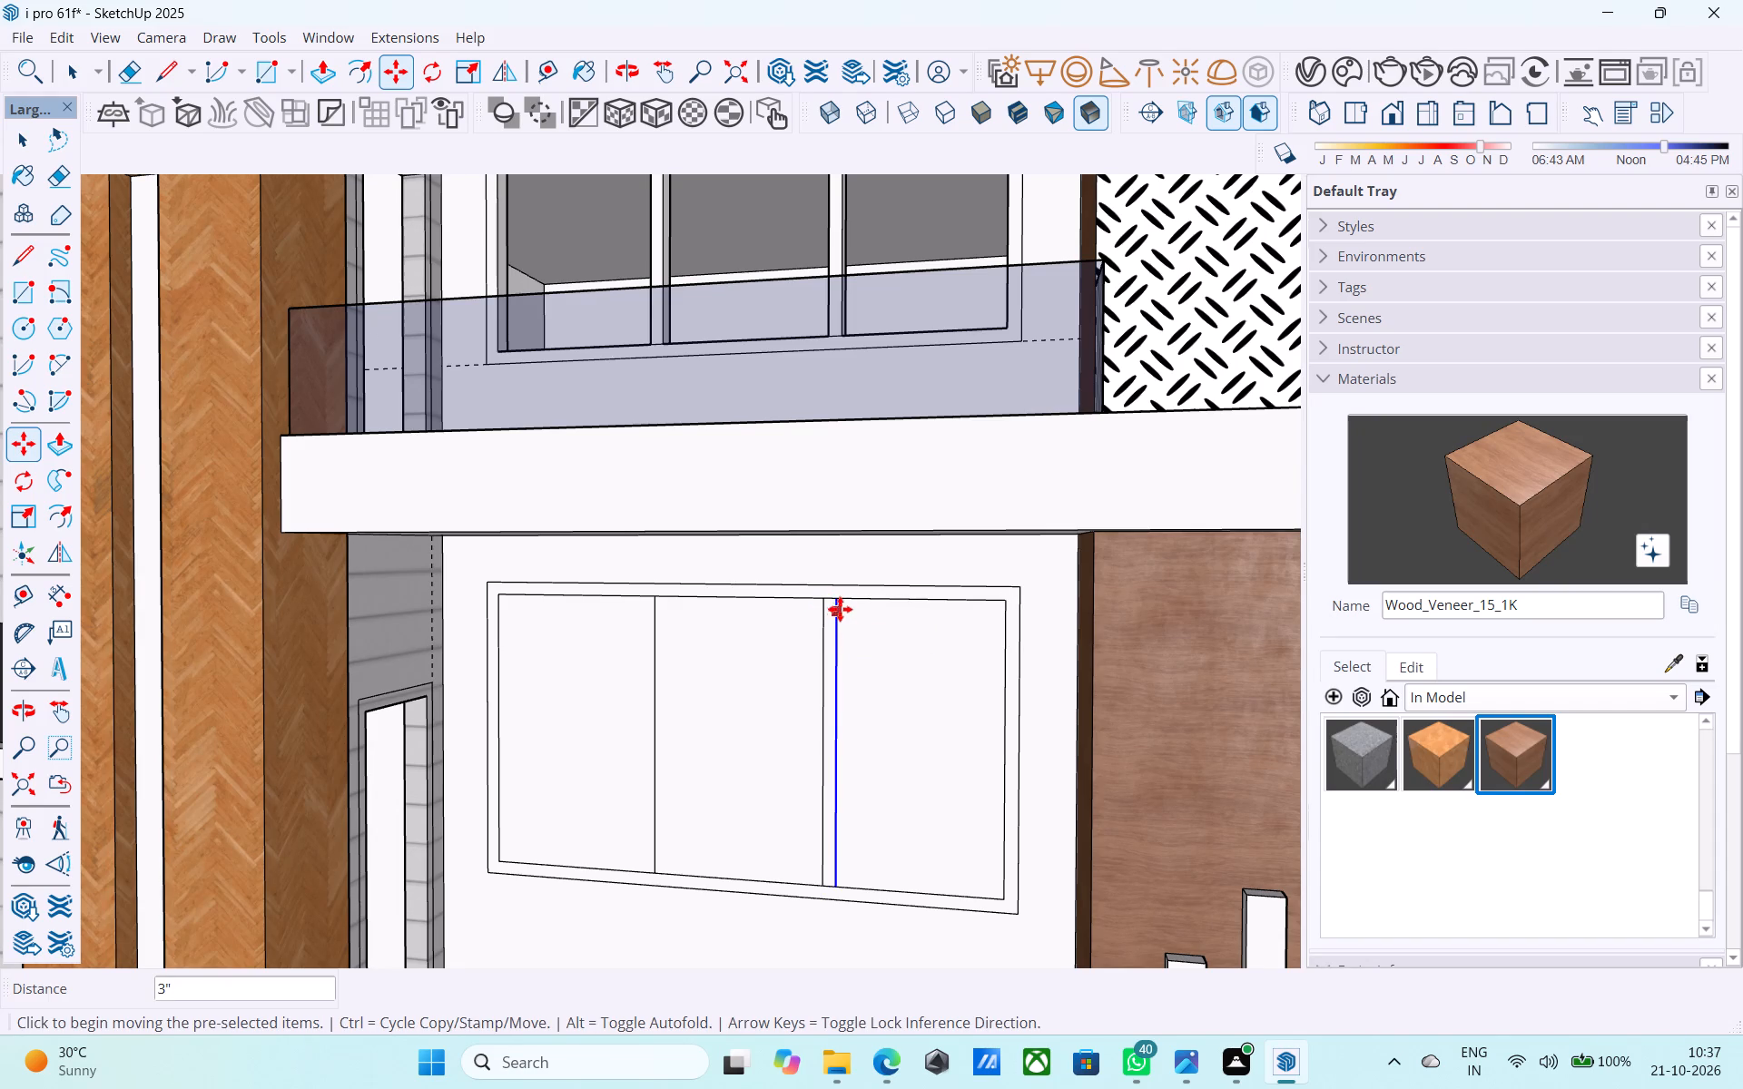
Copy the lower window's other dividing line 3" toward the tower to outline the second mullion.
key("space")
left_click(654, 678)
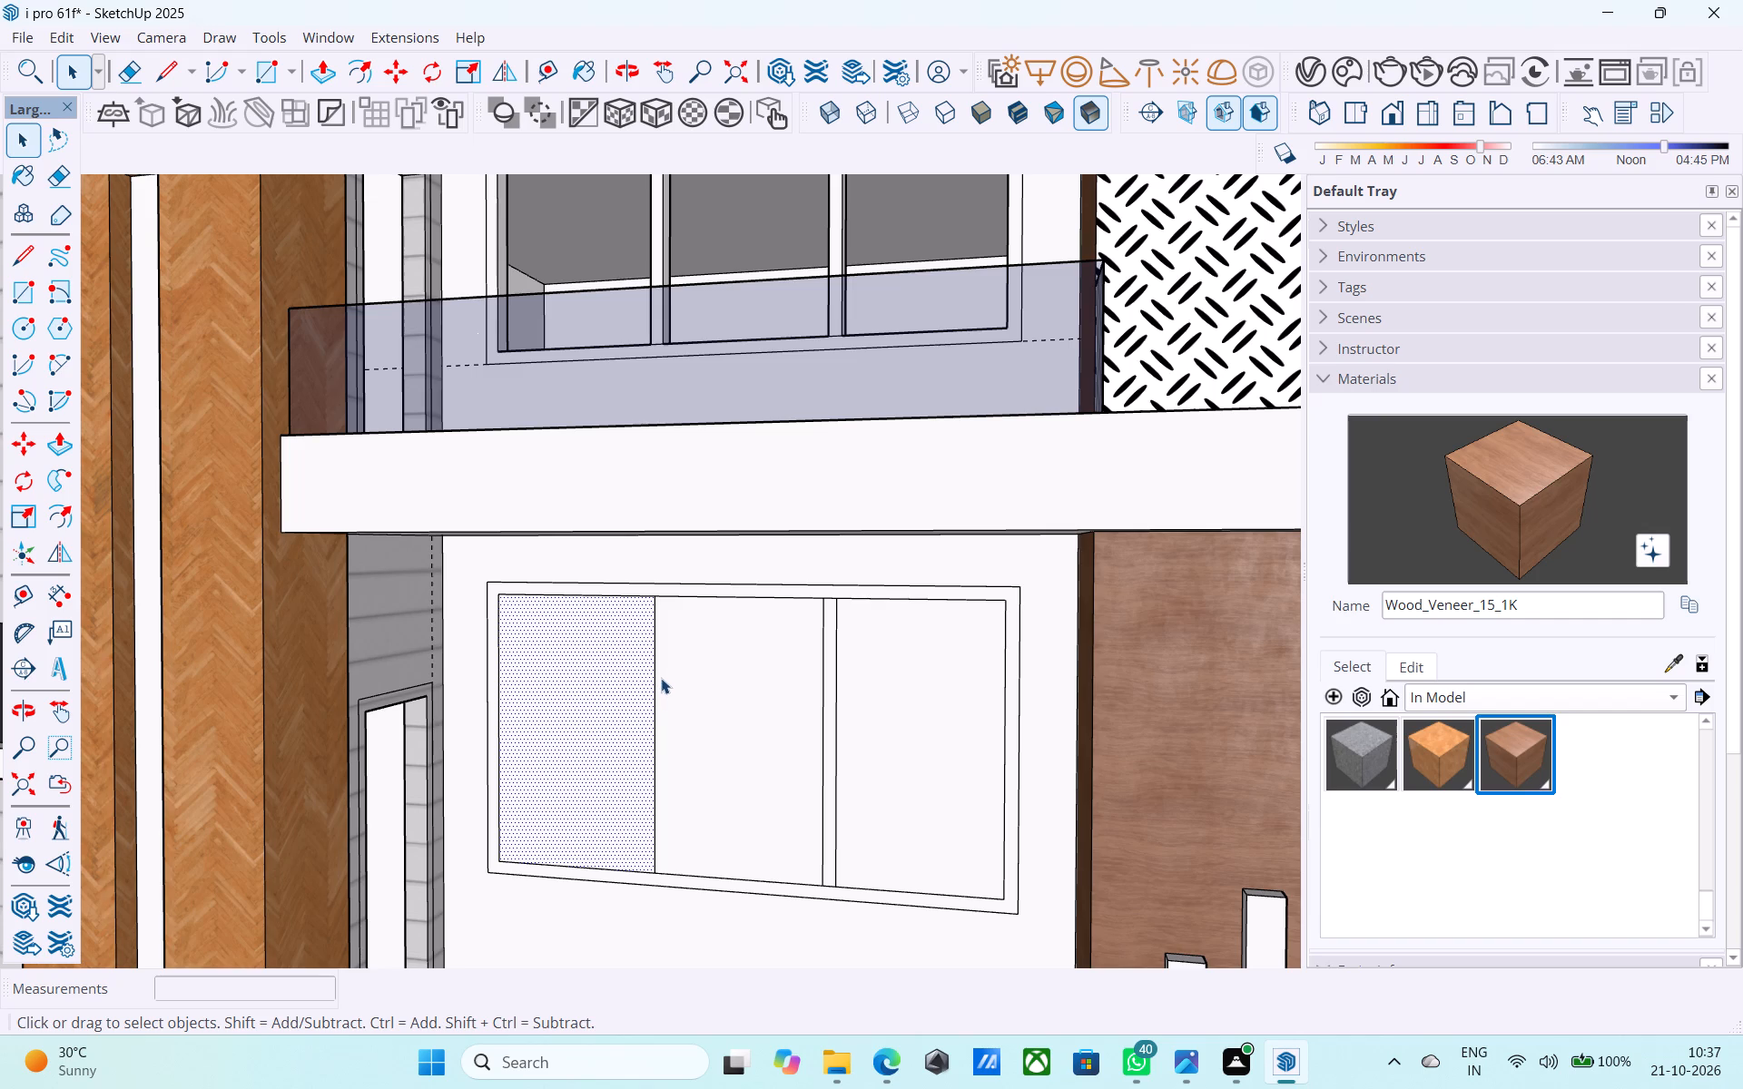
scroll(662, 677, "down", 2)
middle_click(662, 677)
scroll(665, 680, "up", 1)
left_click(654, 677)
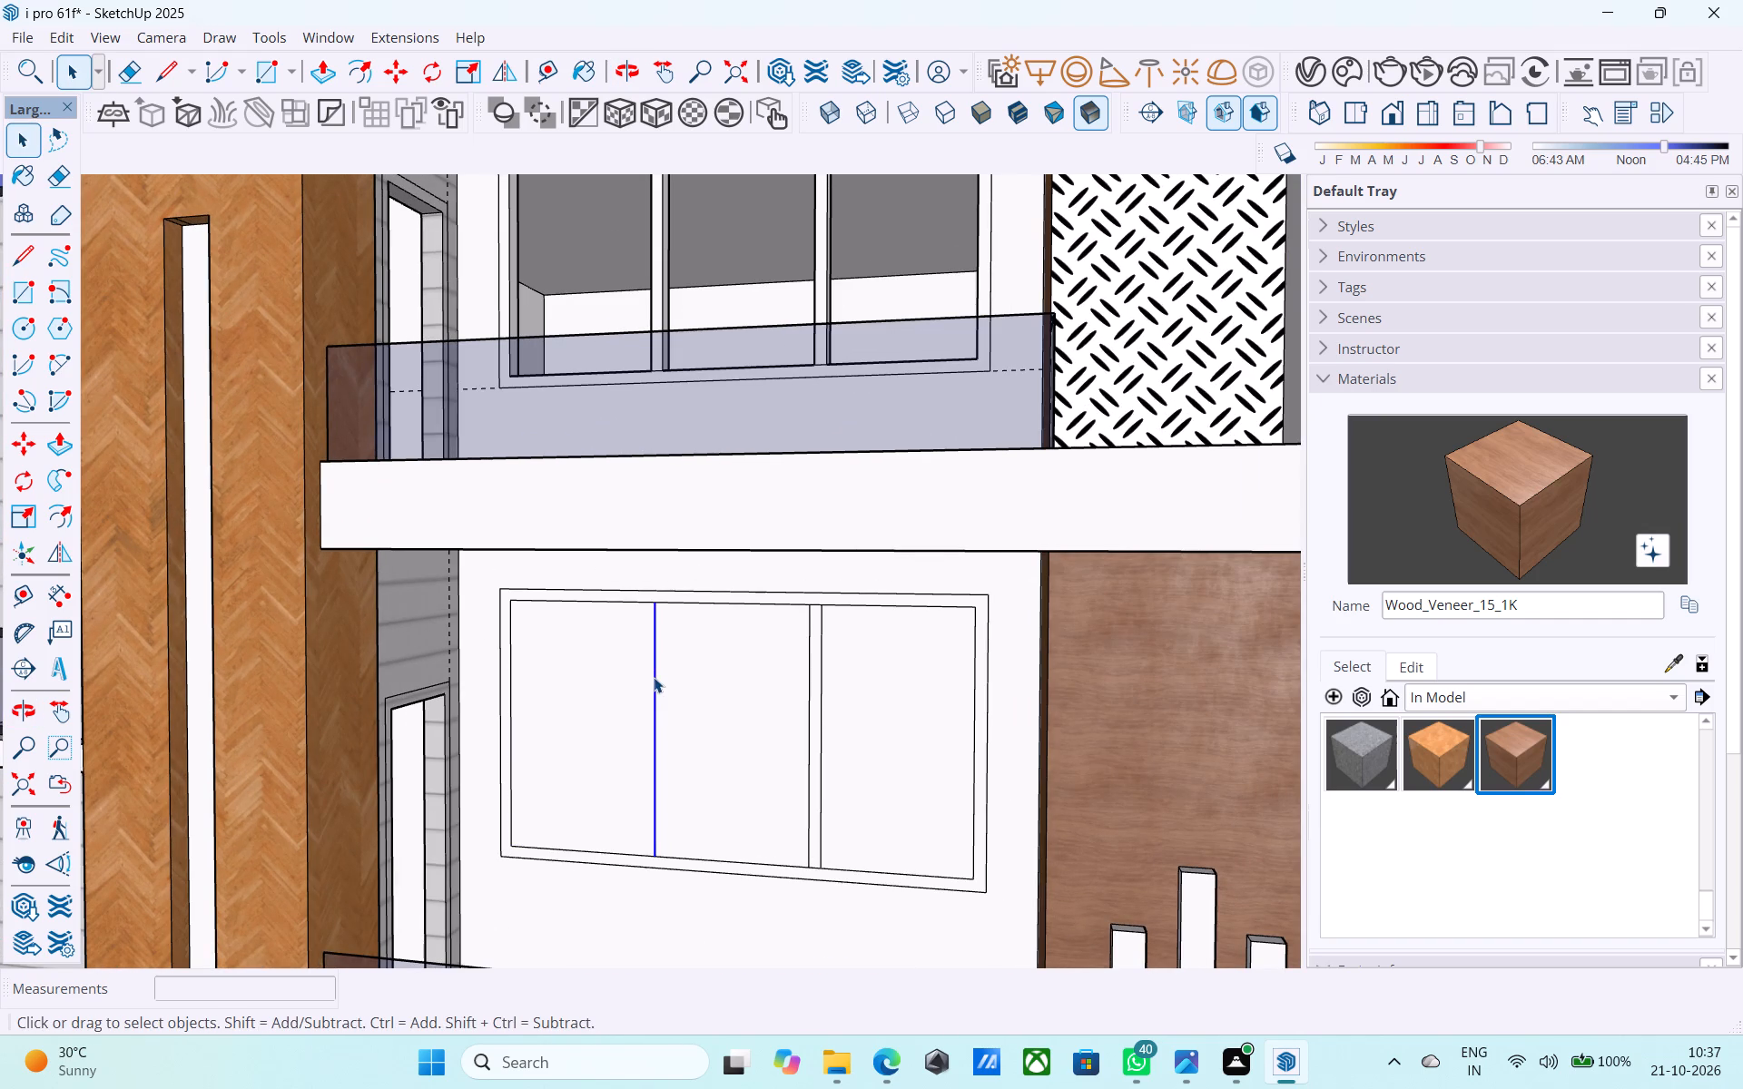
key("m")
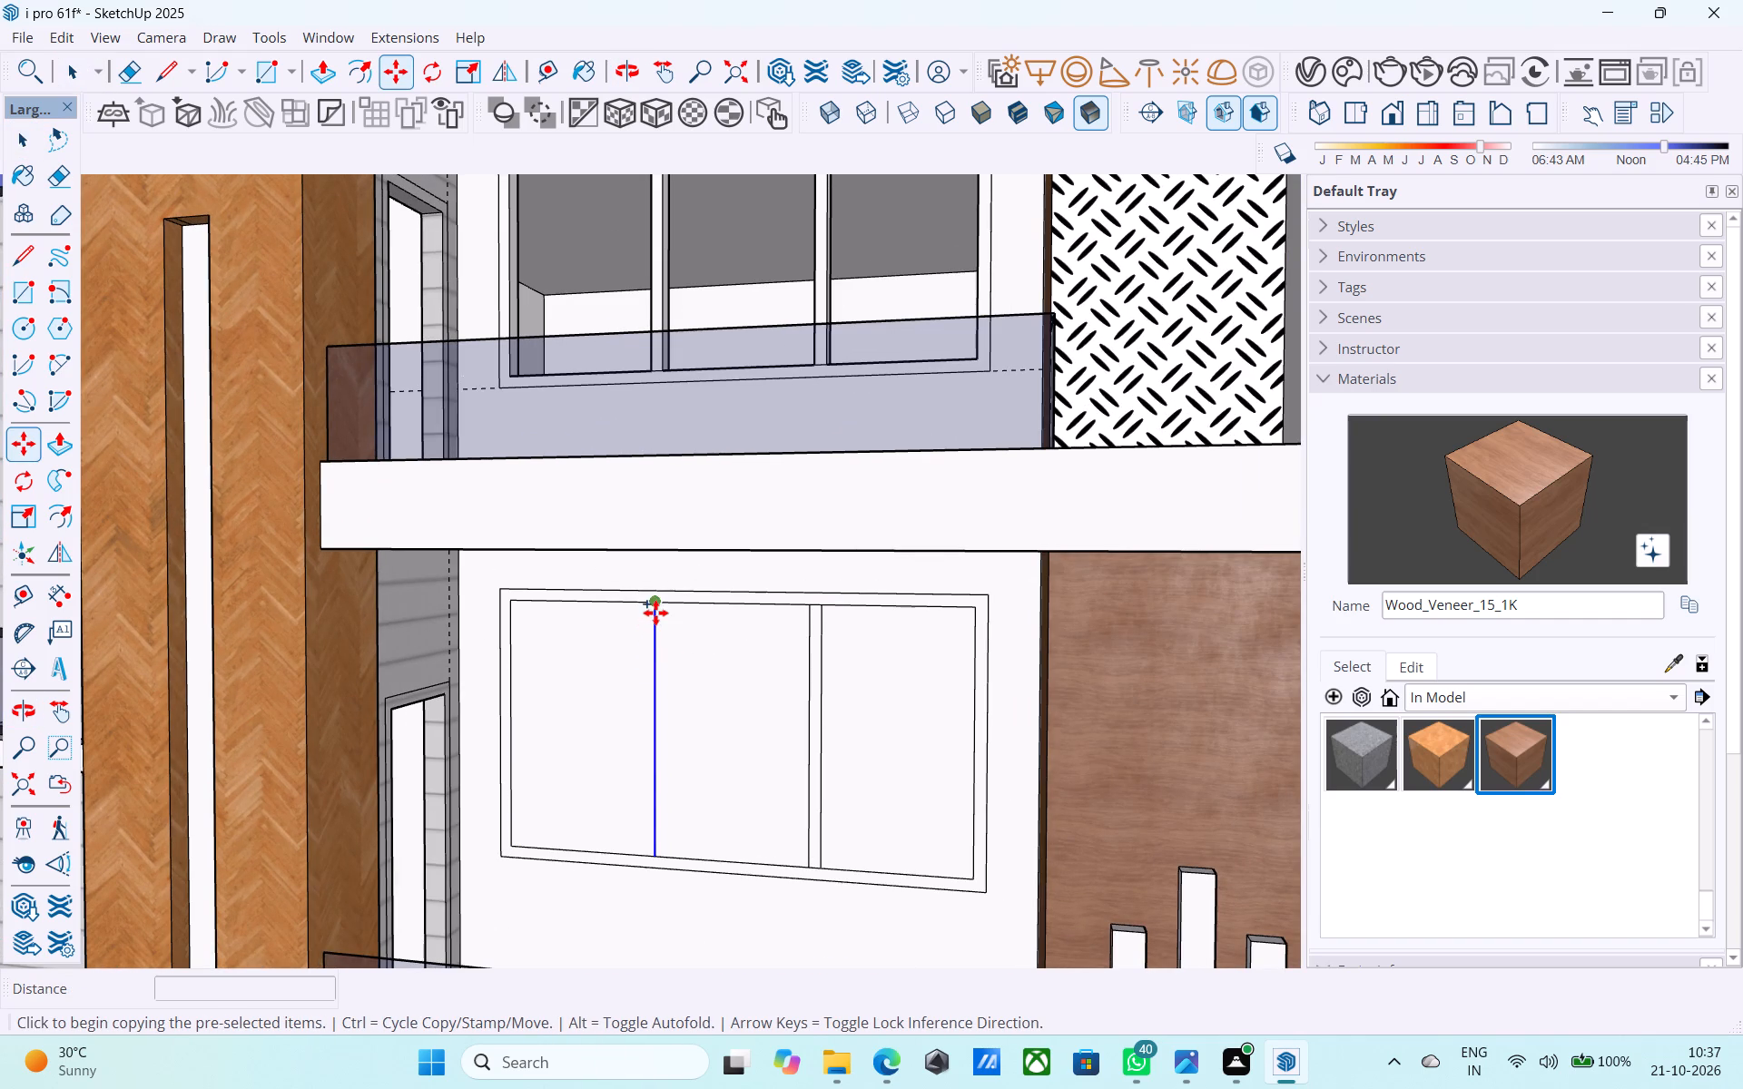
left_click(655, 611)
left_click(678, 613)
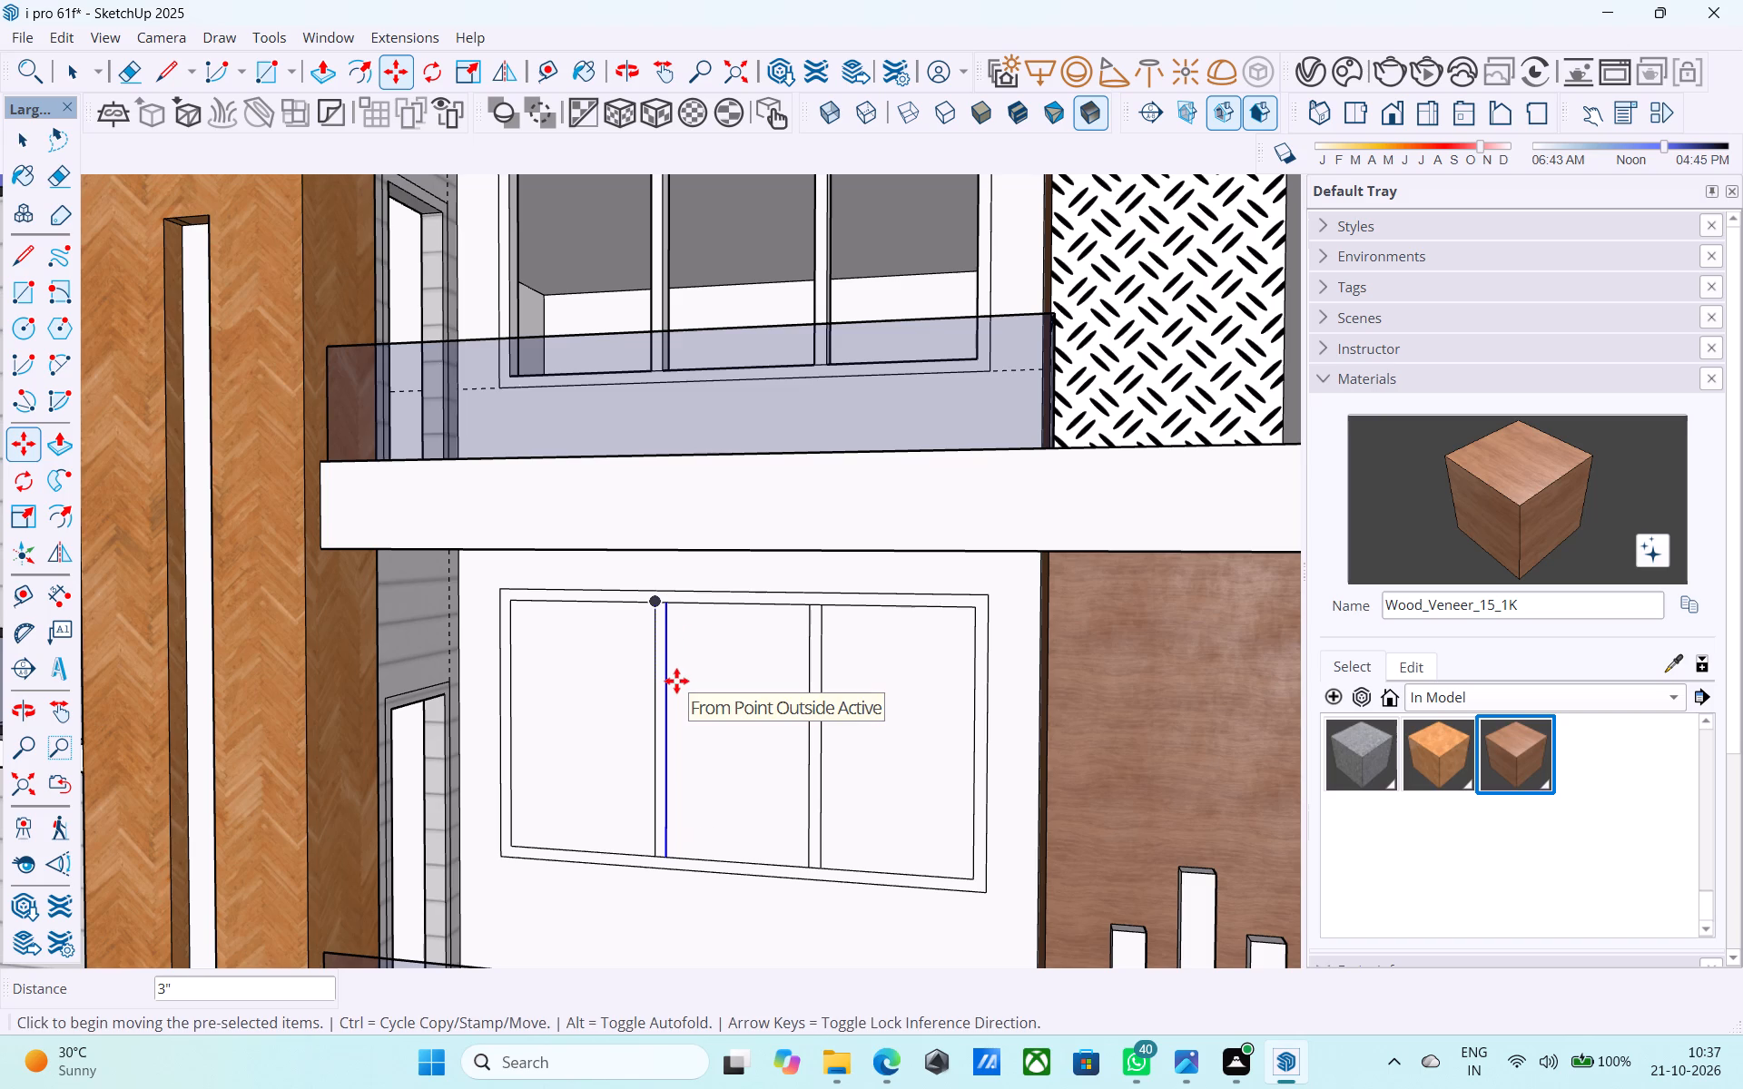
scroll(676, 681, "down", 2)
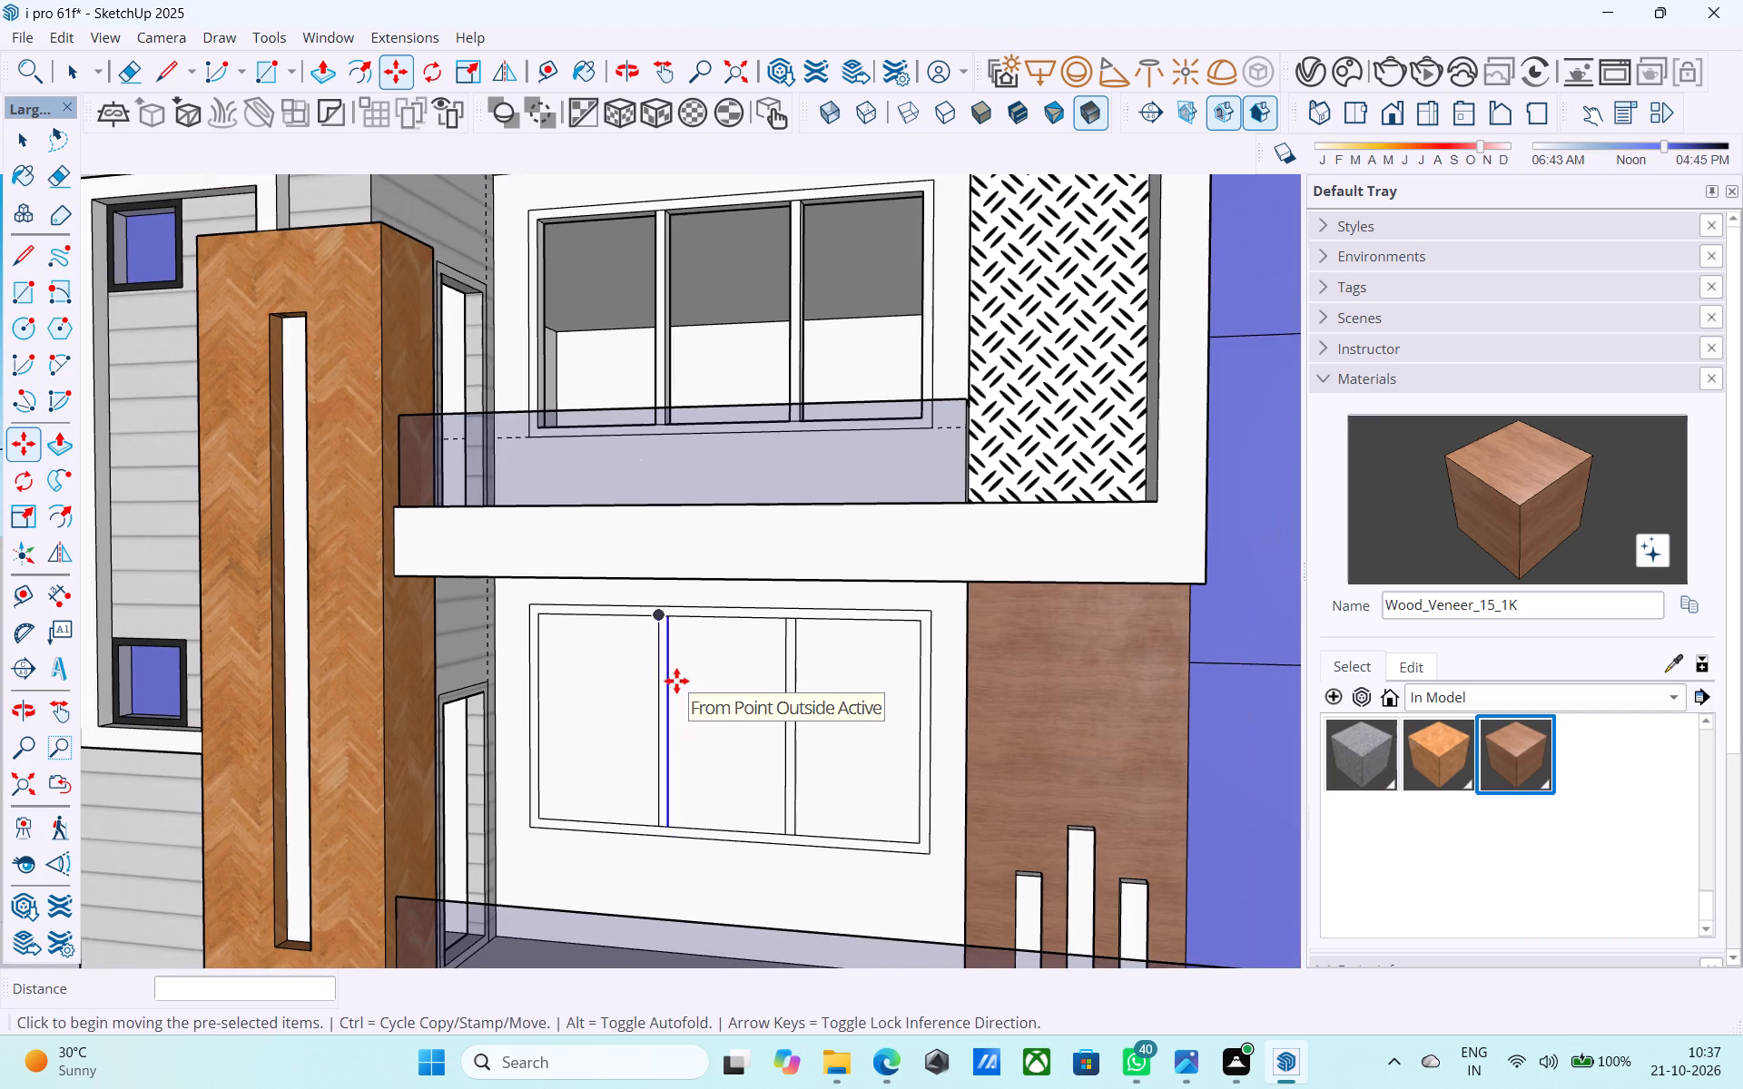
scroll(676, 681, "down", 2)
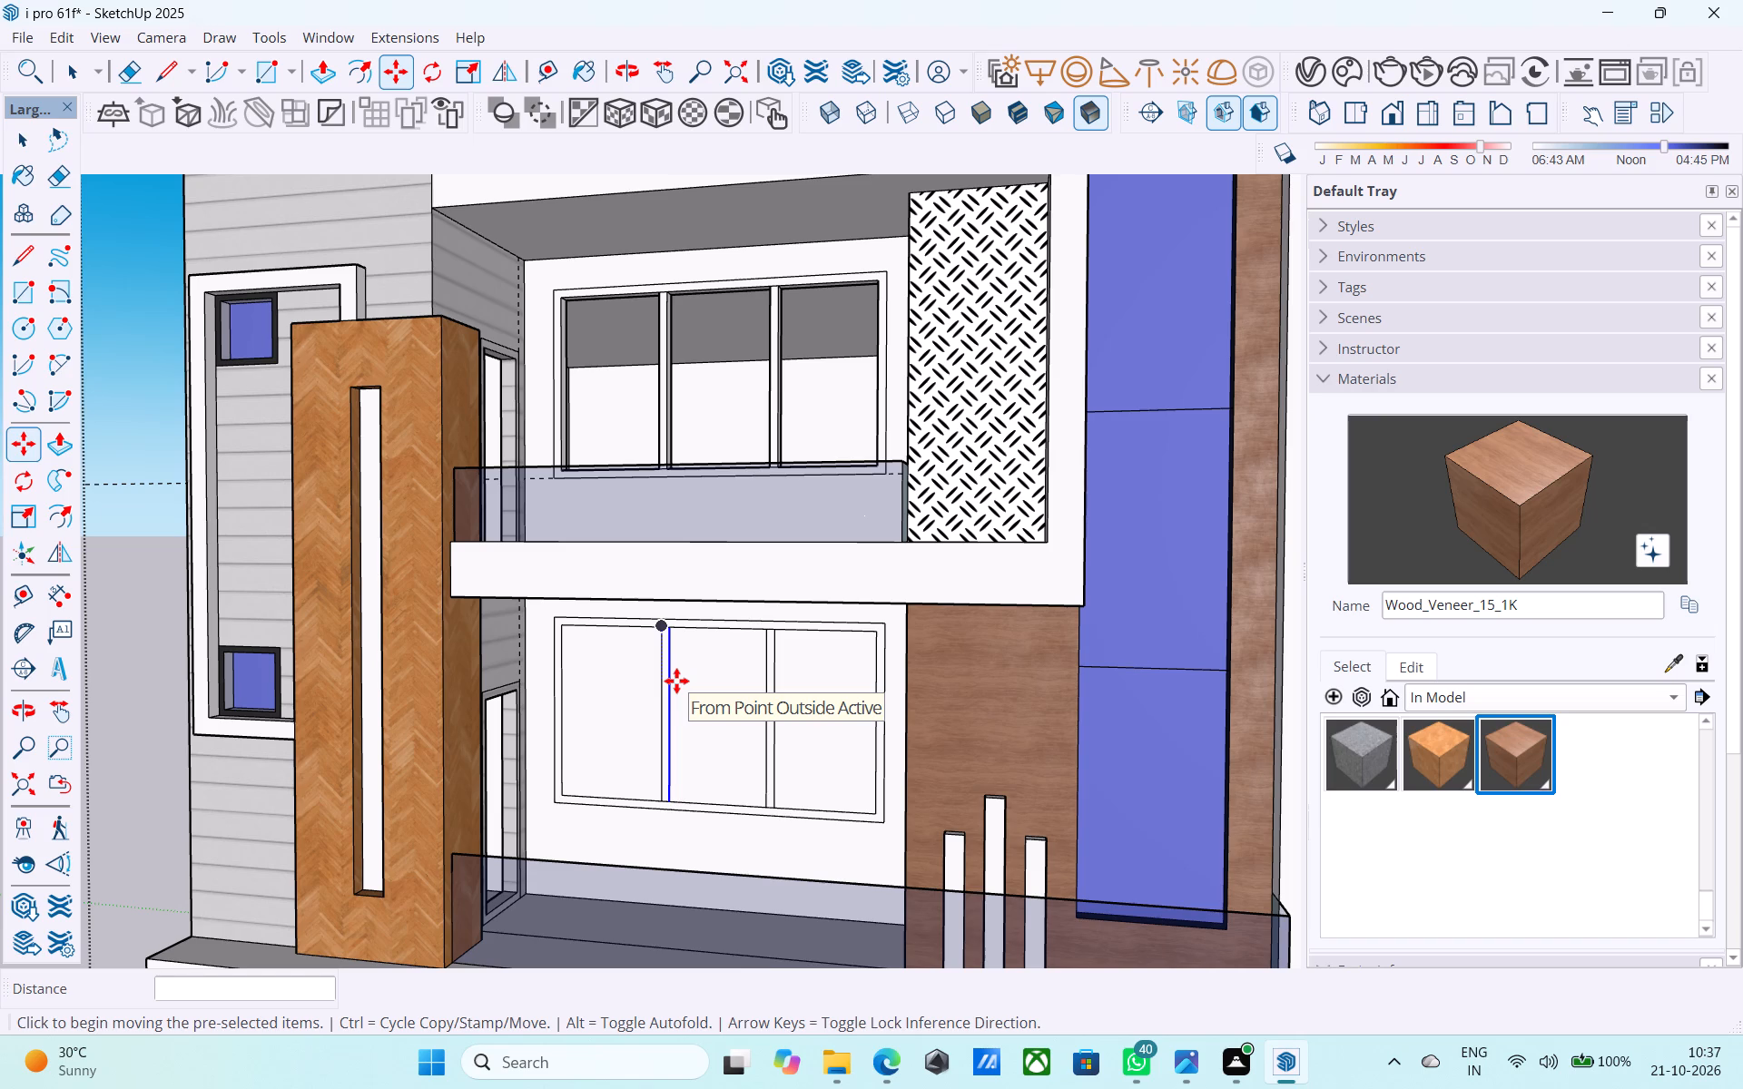
Examine the lower window's mullion lines against the upper window and the rest of the facade.
middle_click_drag(675, 680, 681, 665)
scroll(705, 683, "down", 1)
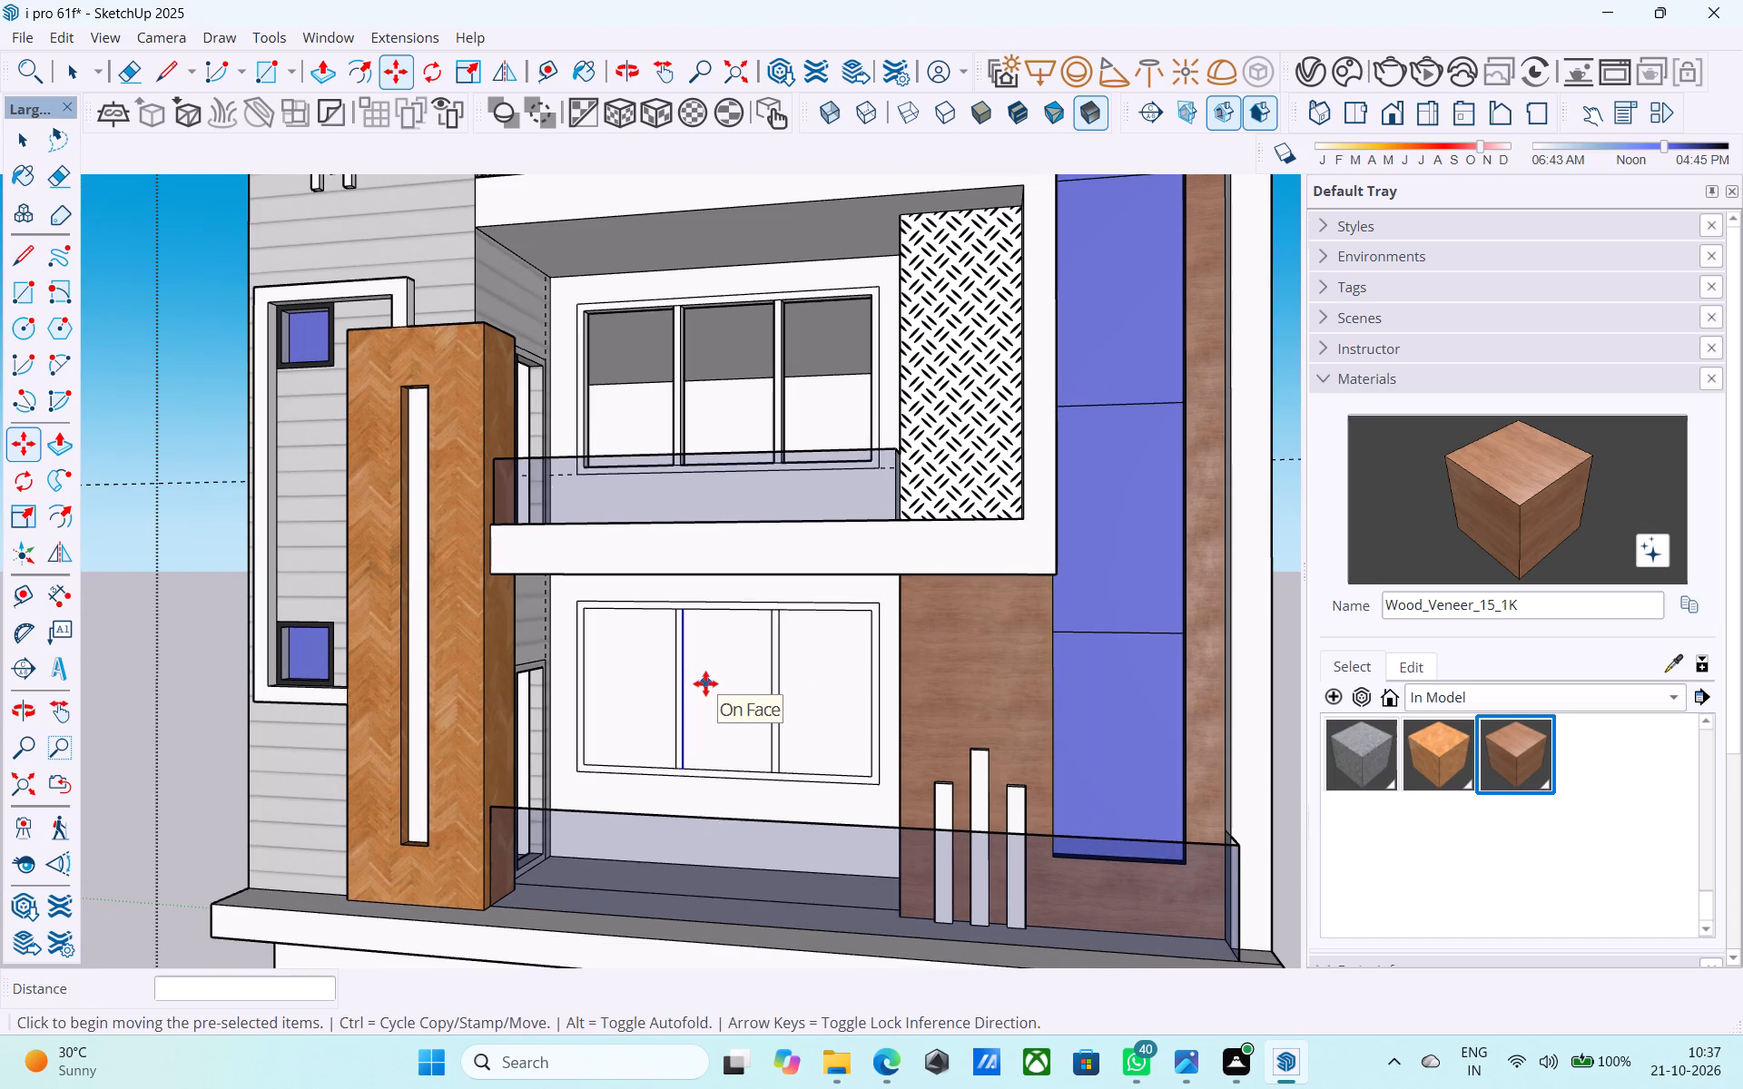
middle_click_drag(706, 683, 686, 672)
scroll(687, 672, "up", 2)
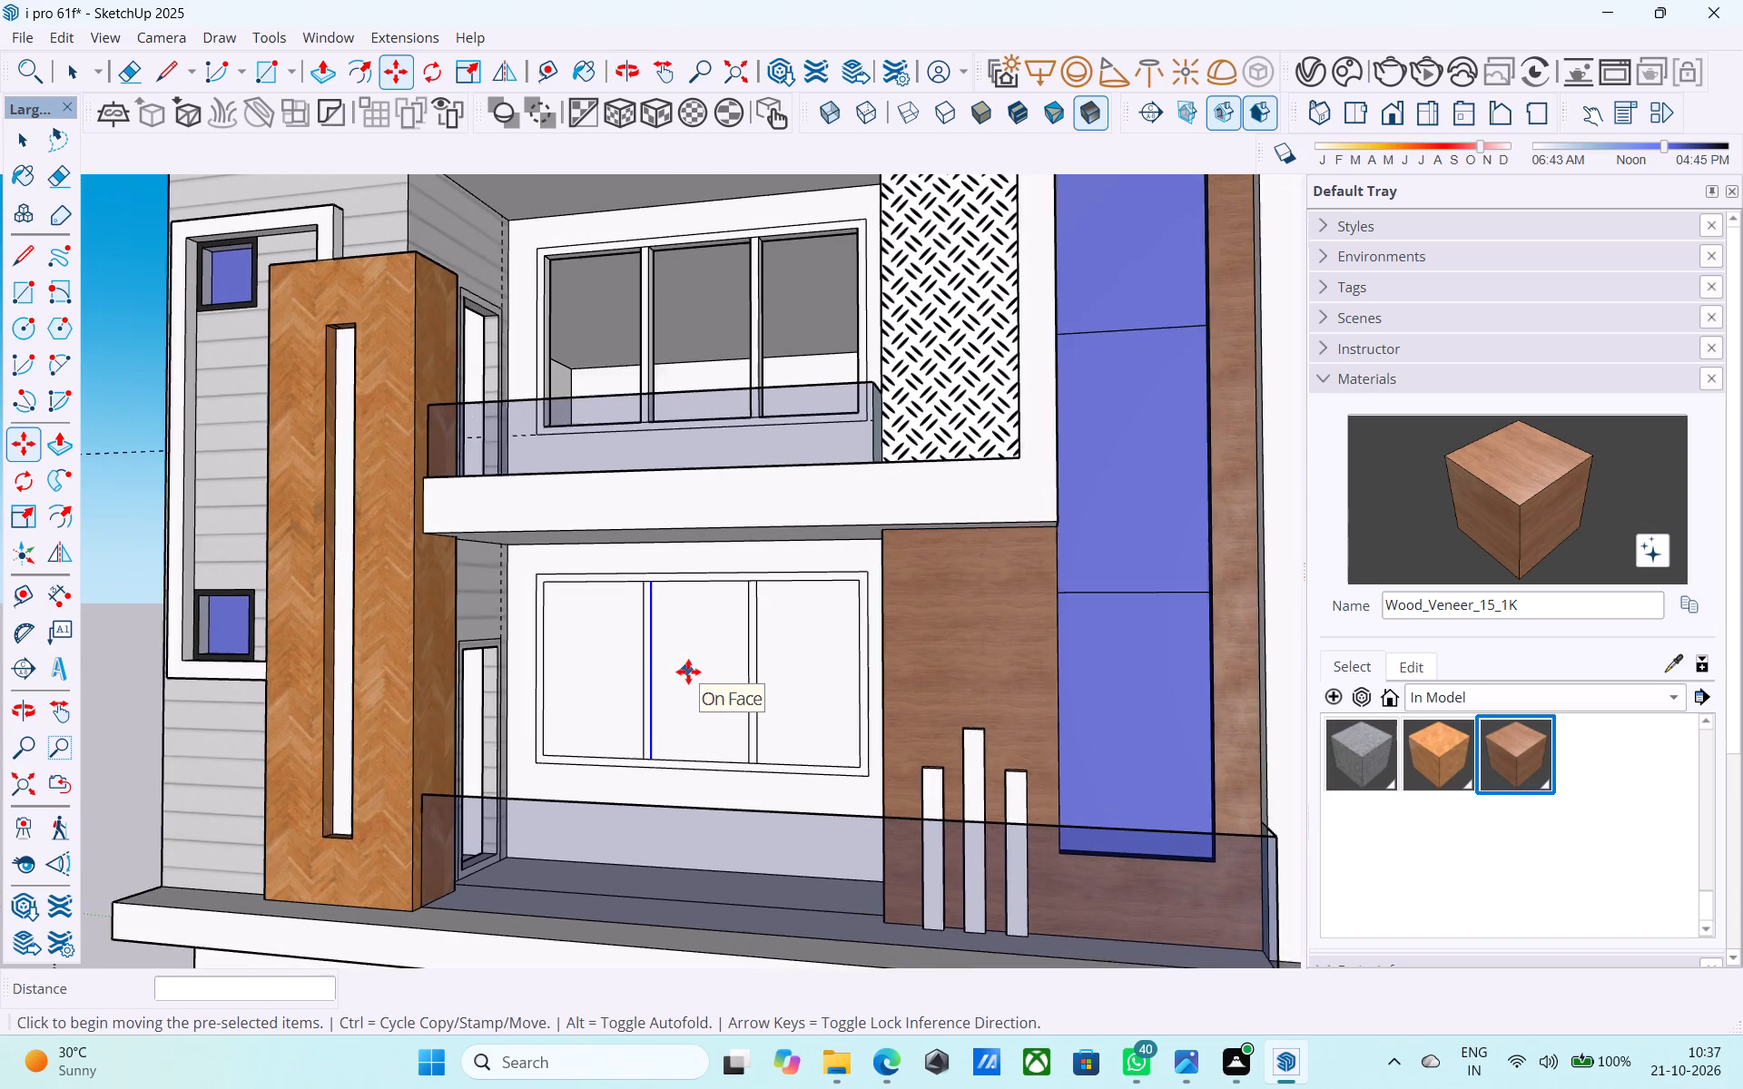
scroll(688, 672, "up", 1)
scroll(688, 672, "down", 1)
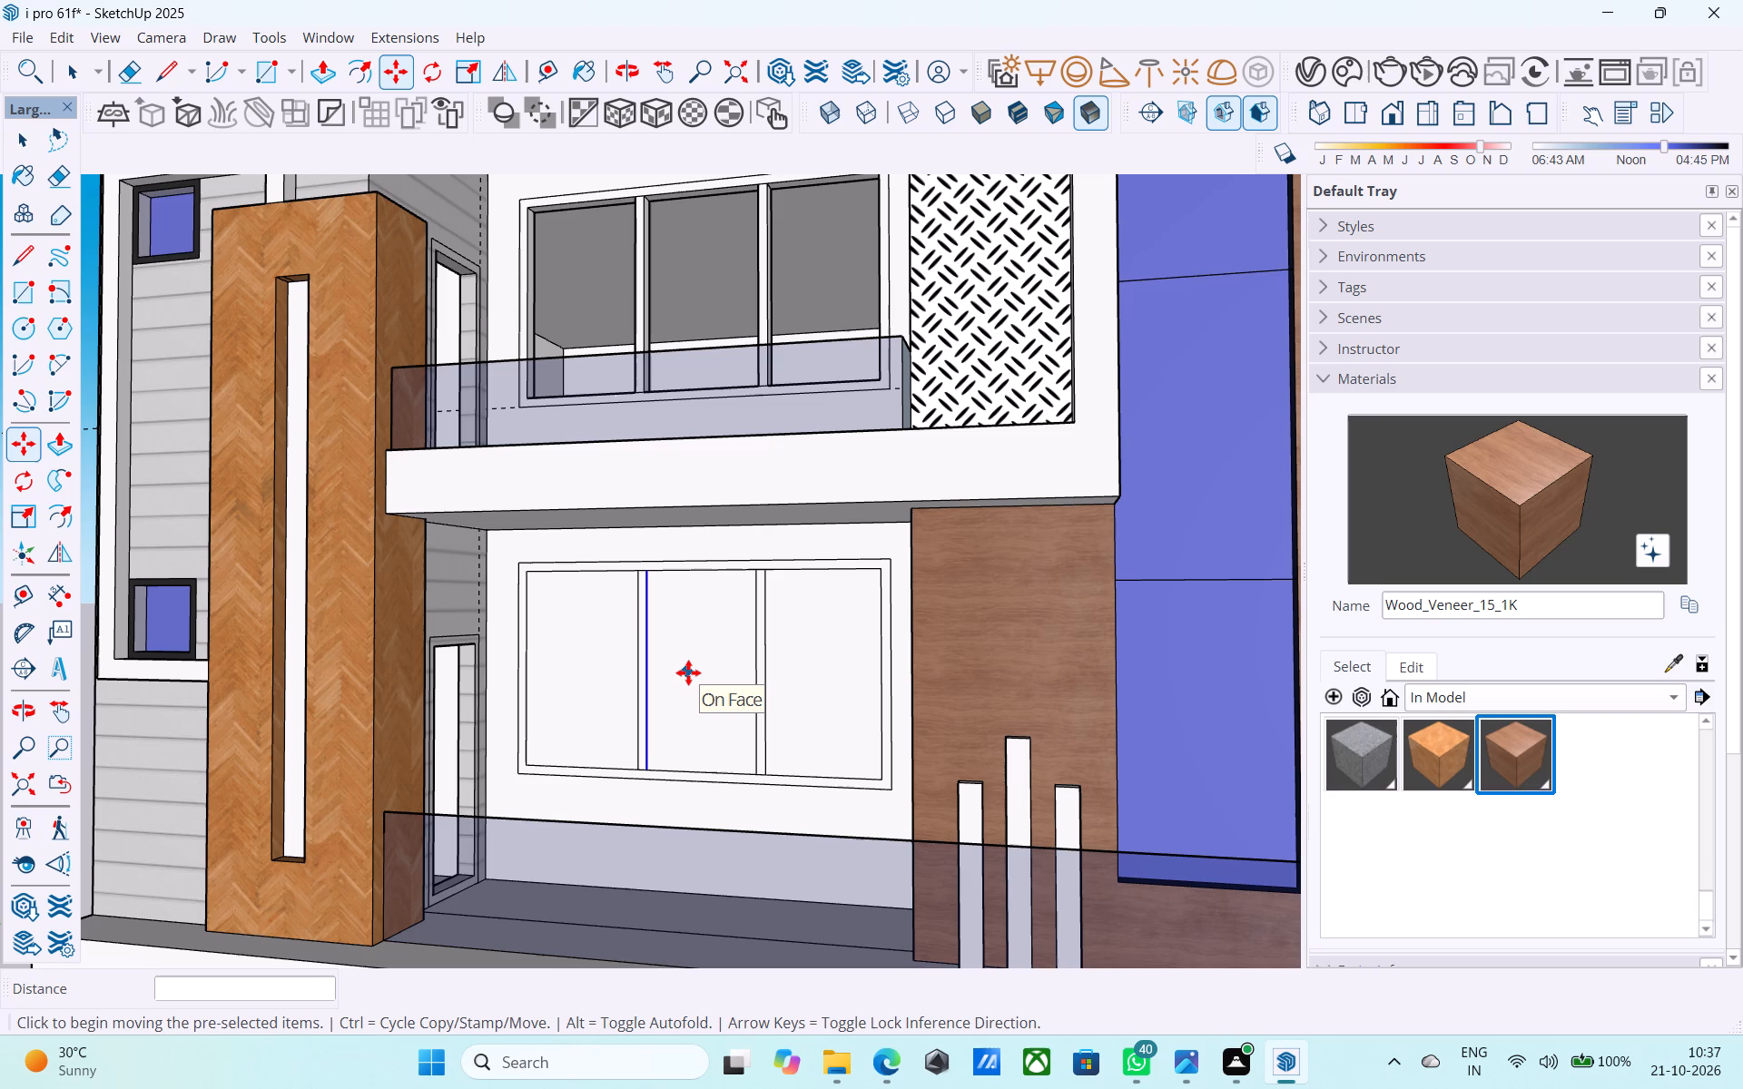
scroll(688, 672, "down", 2)
scroll(886, 690, "down", 2)
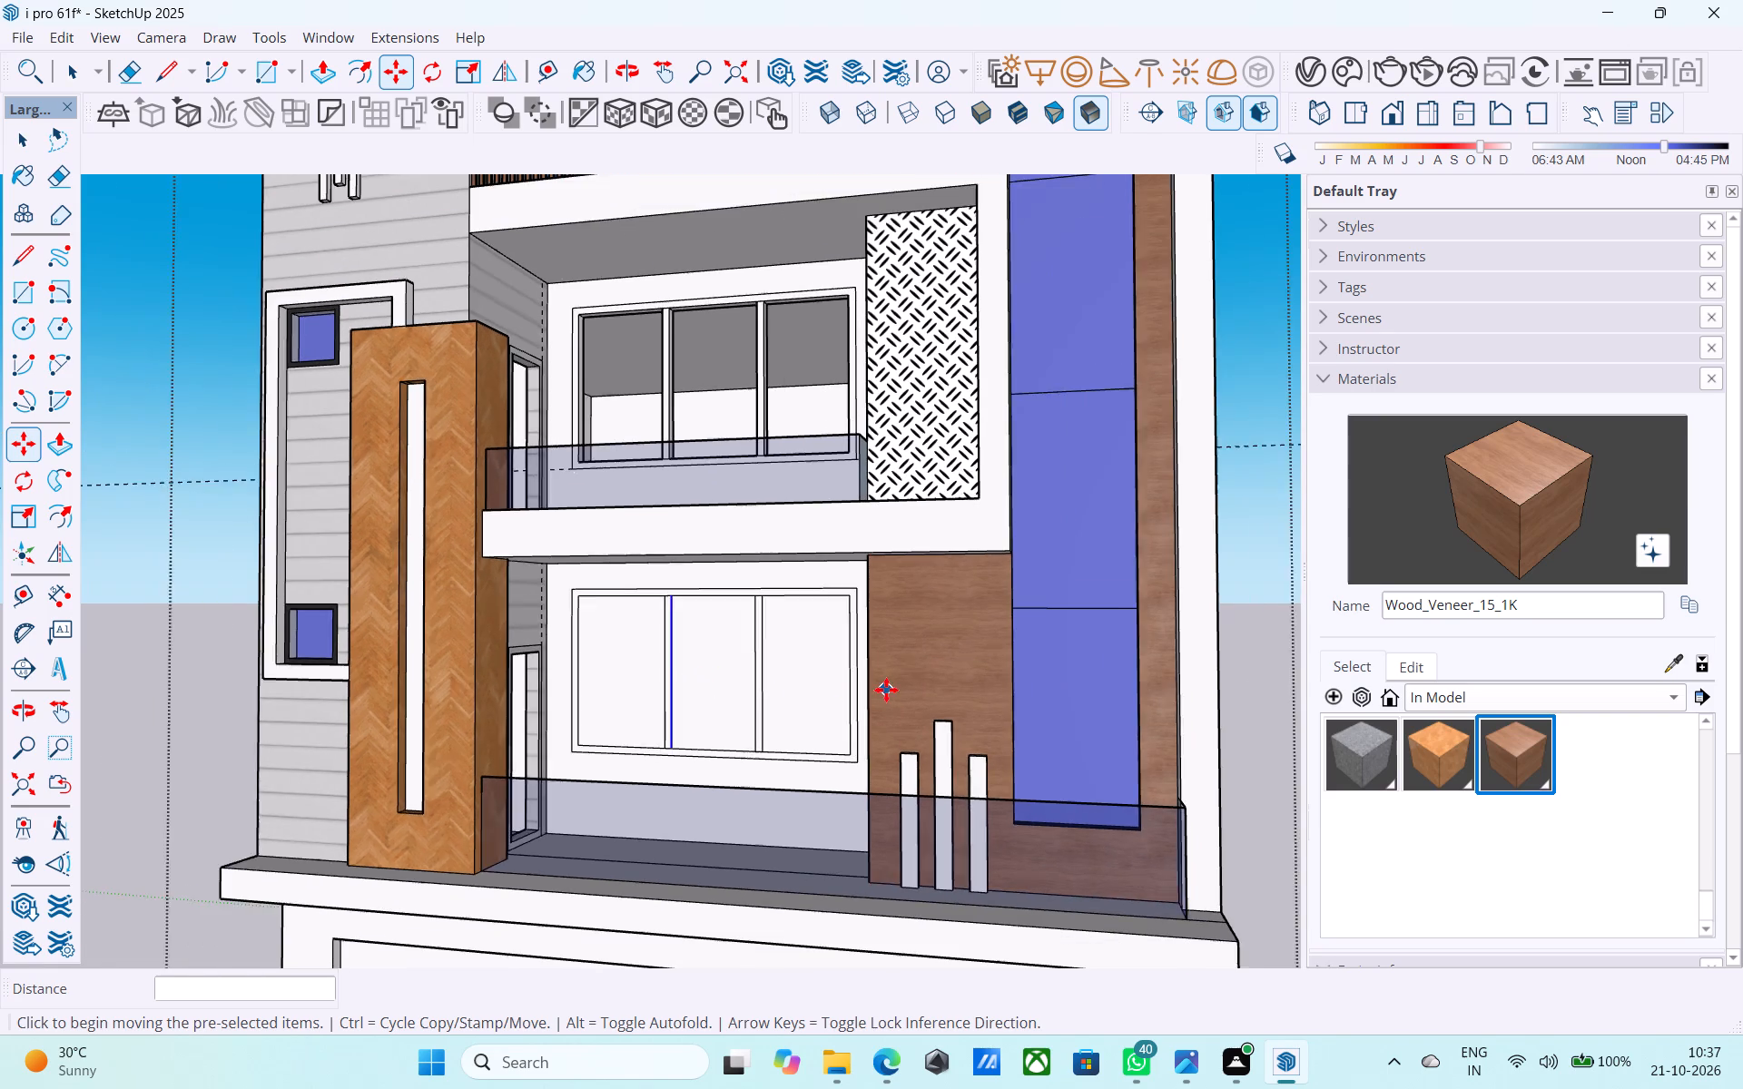
middle_click(886, 690)
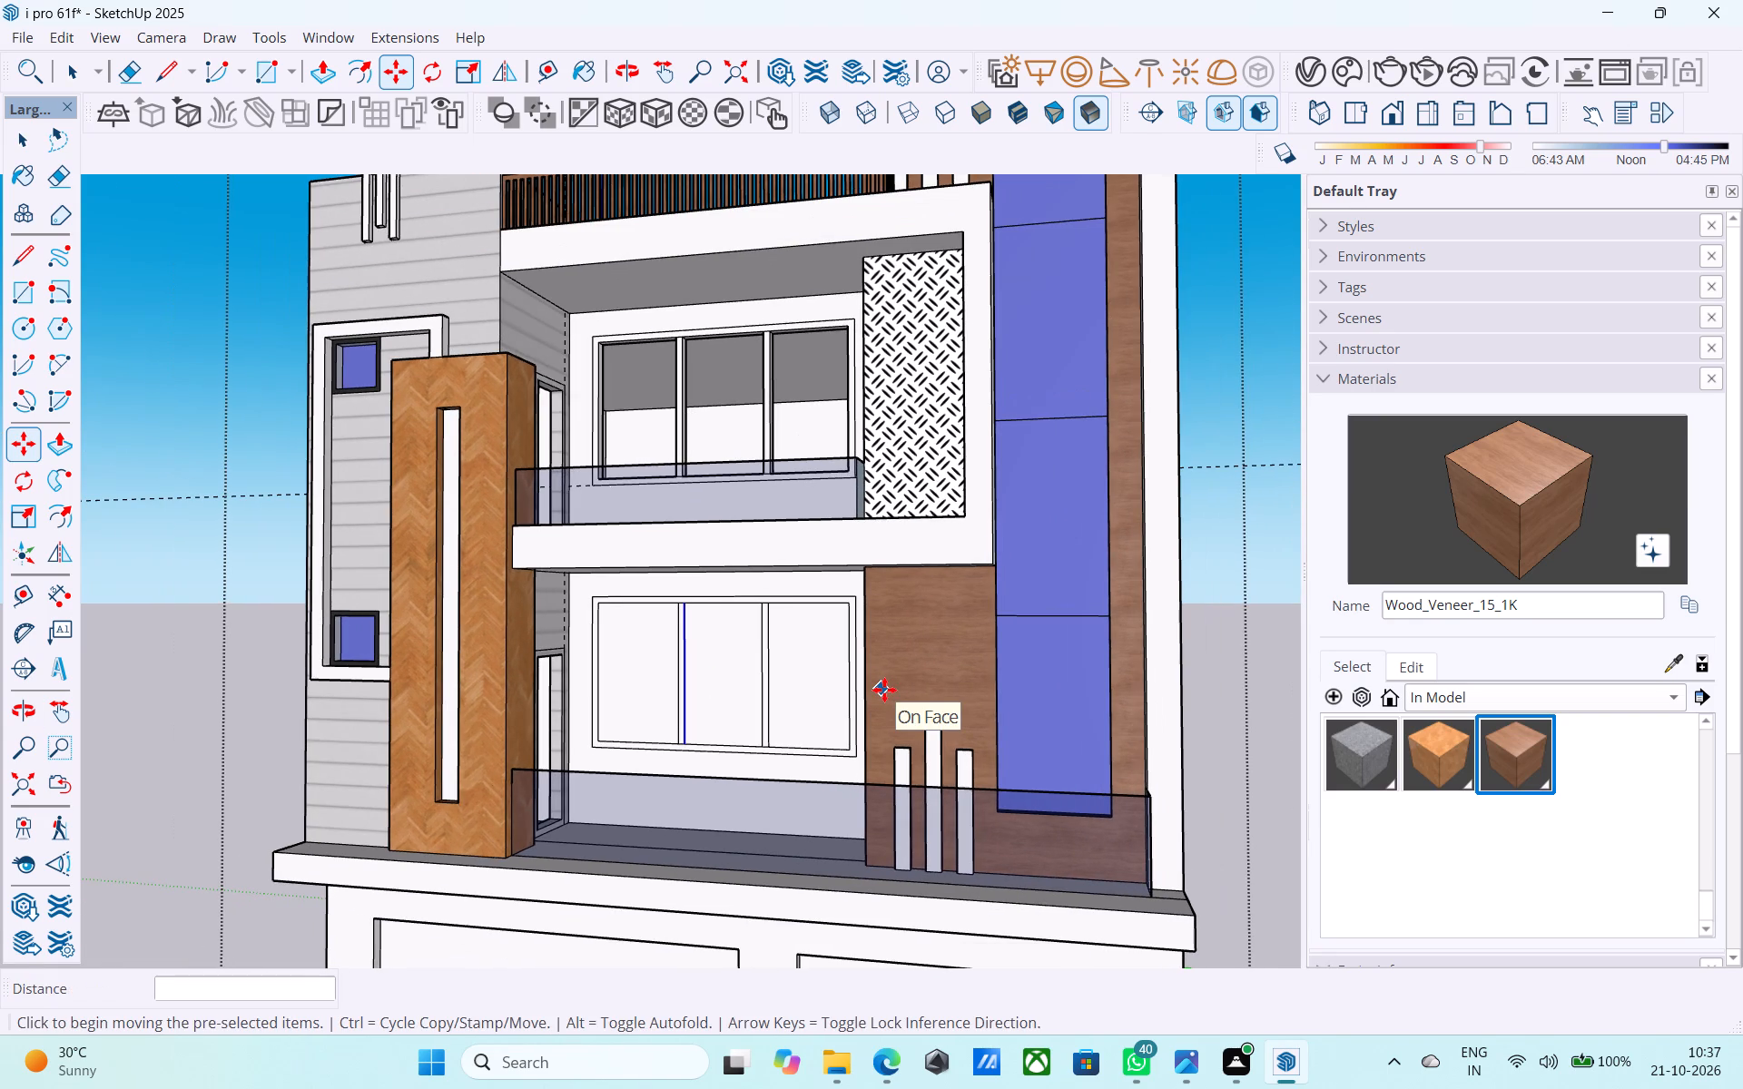
middle_click_drag(884, 689, 878, 680)
middle_click_drag(961, 667, 1042, 703)
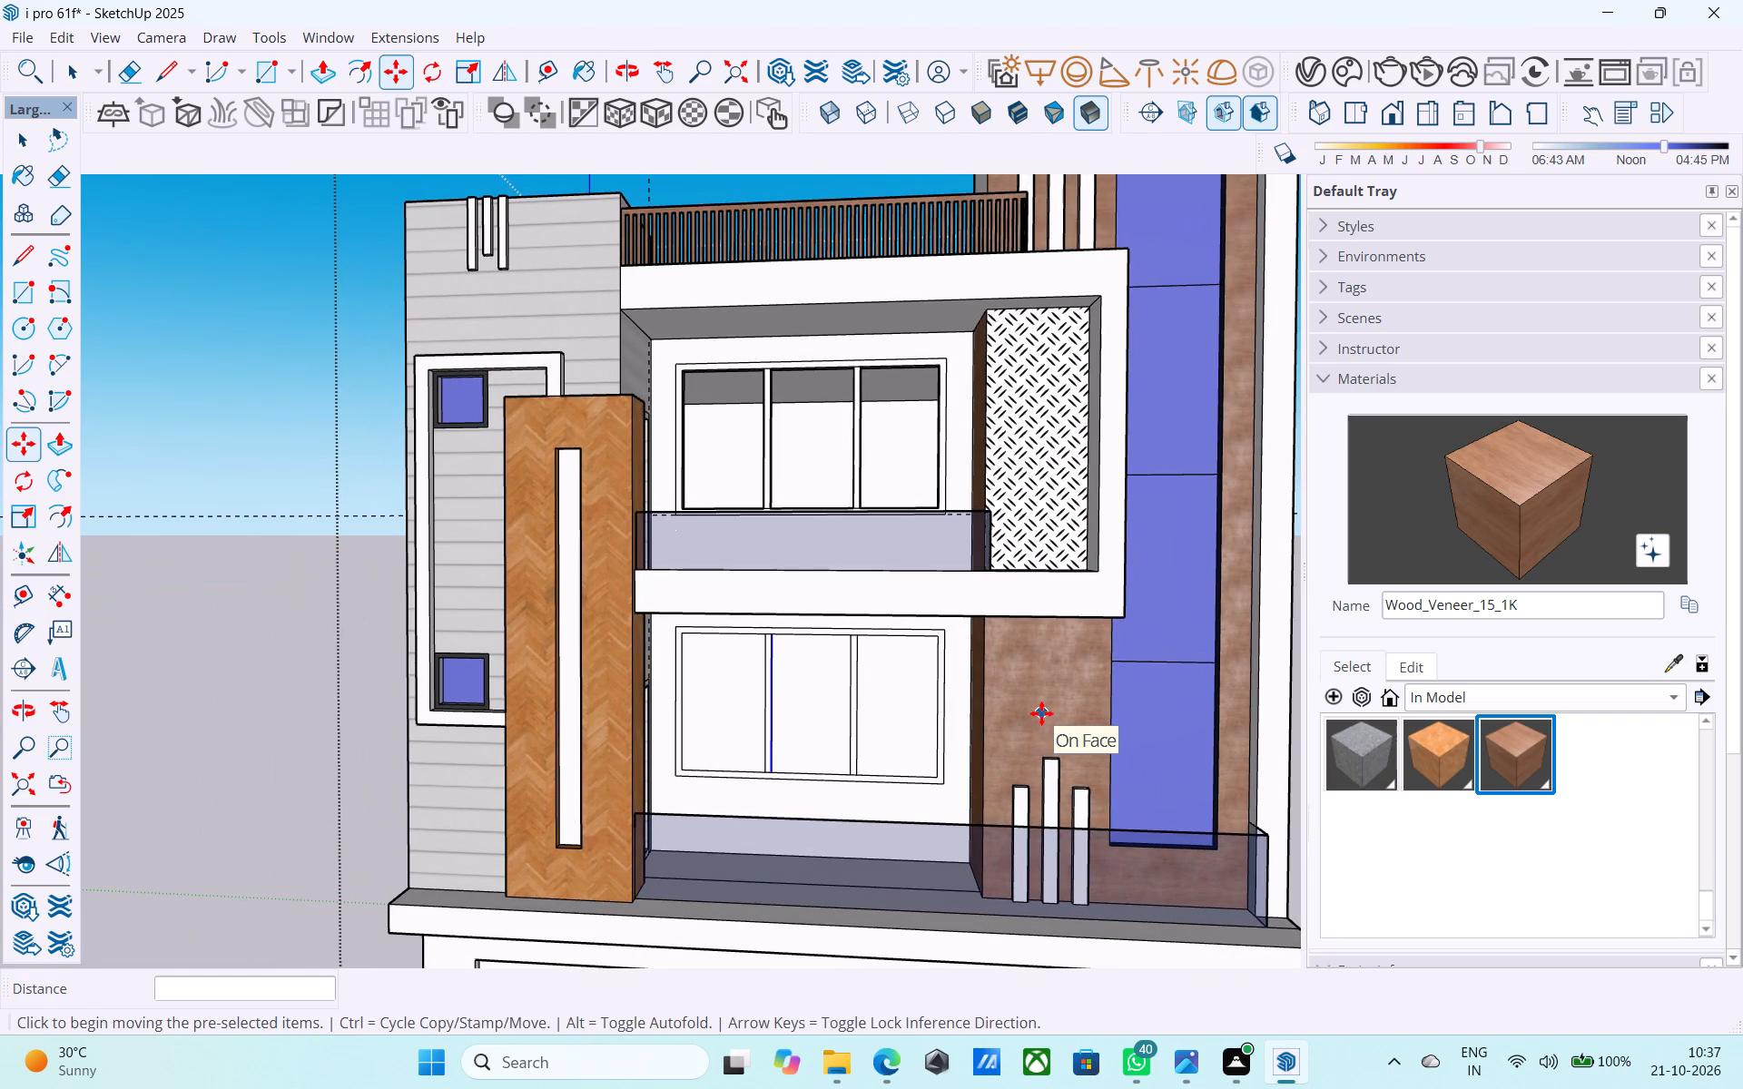
scroll(1041, 713, "down", 1)
middle_click_drag(1041, 713, 1029, 715)
scroll(1029, 715, "up", 1)
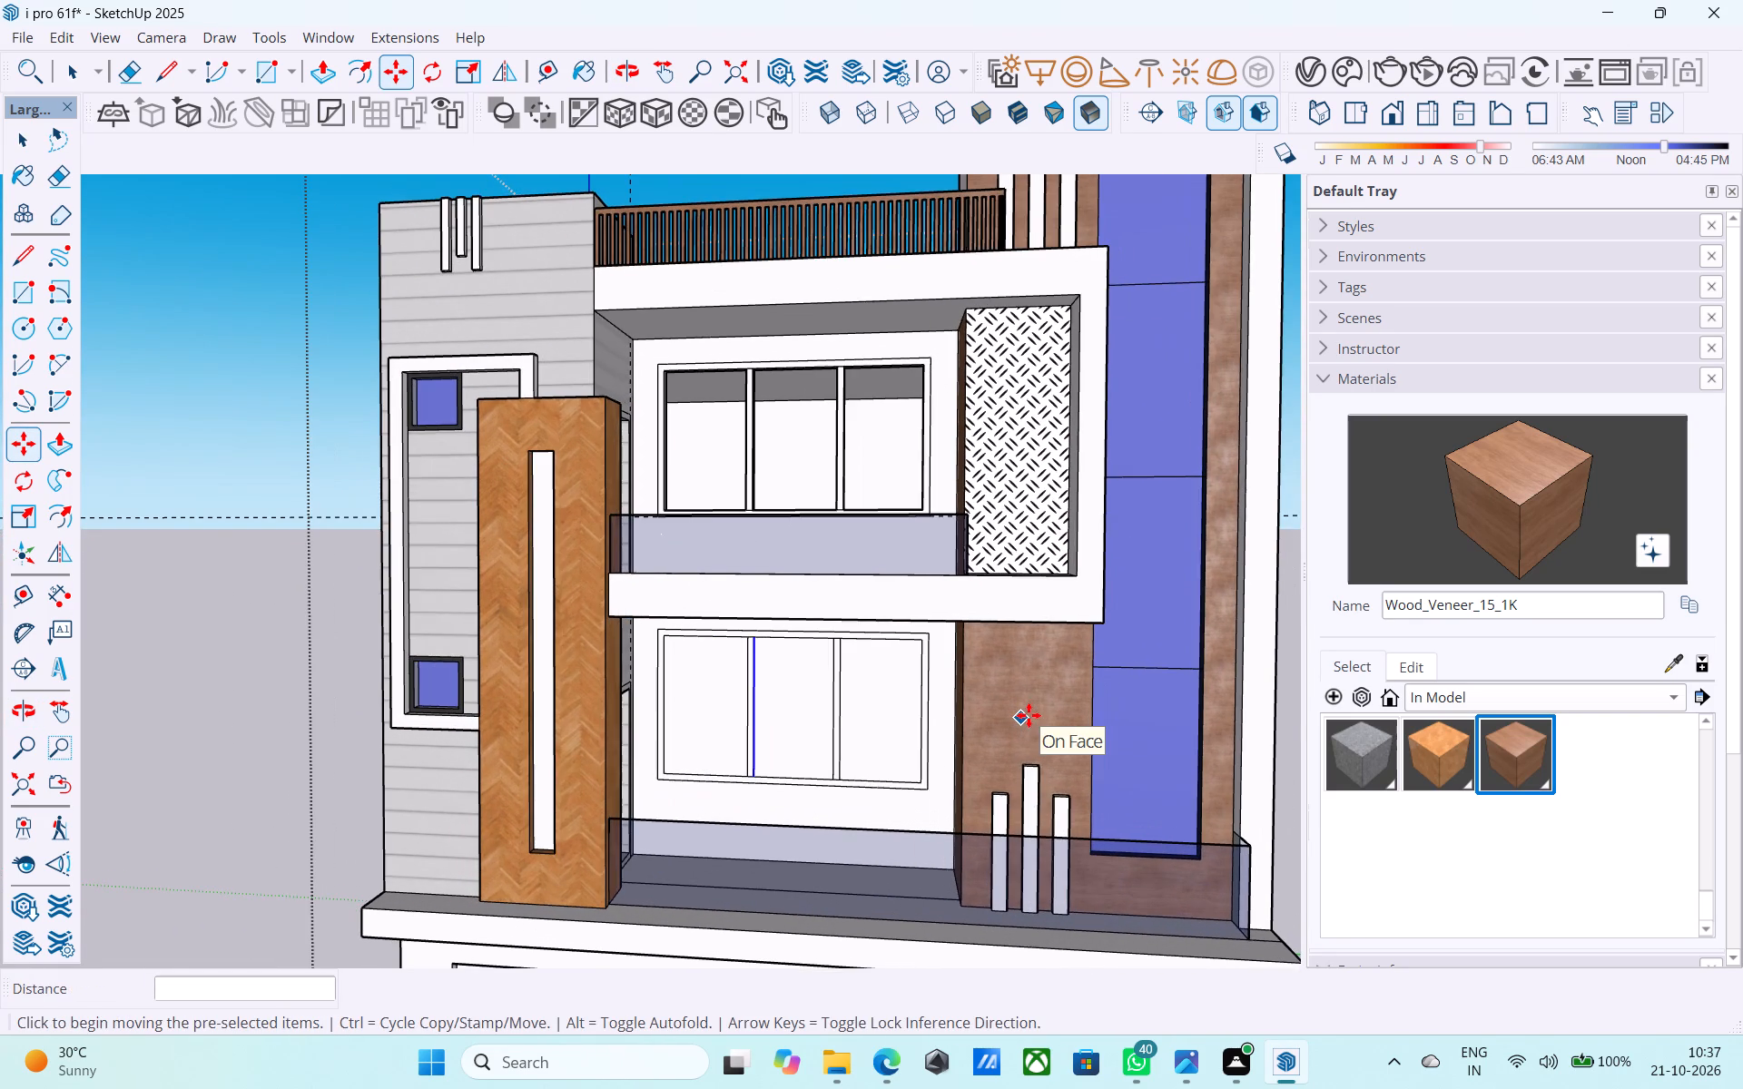
scroll(1029, 715, "down", 1)
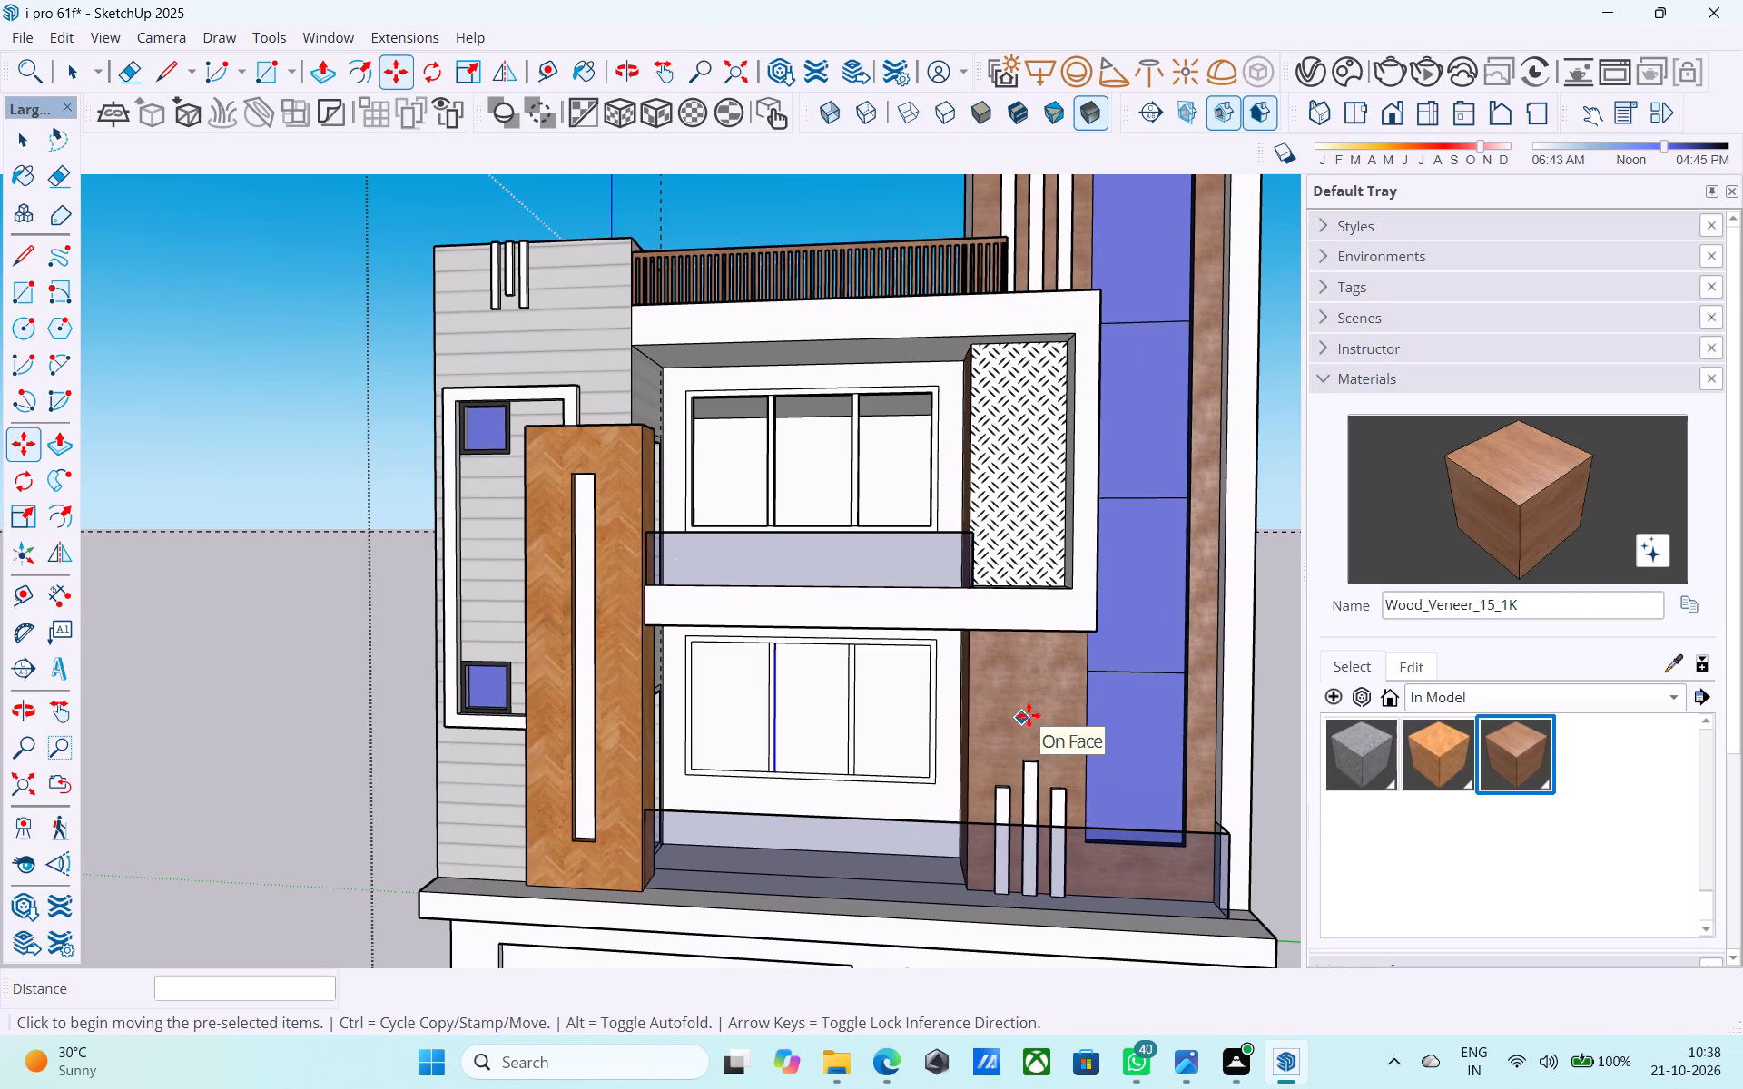
middle_click_drag(1029, 715, 1019, 699)
Erase the inner frame edge segments crossing the bottom ends of both lower-window mullions so they merge with the frame.
scroll(998, 710, "up", 4)
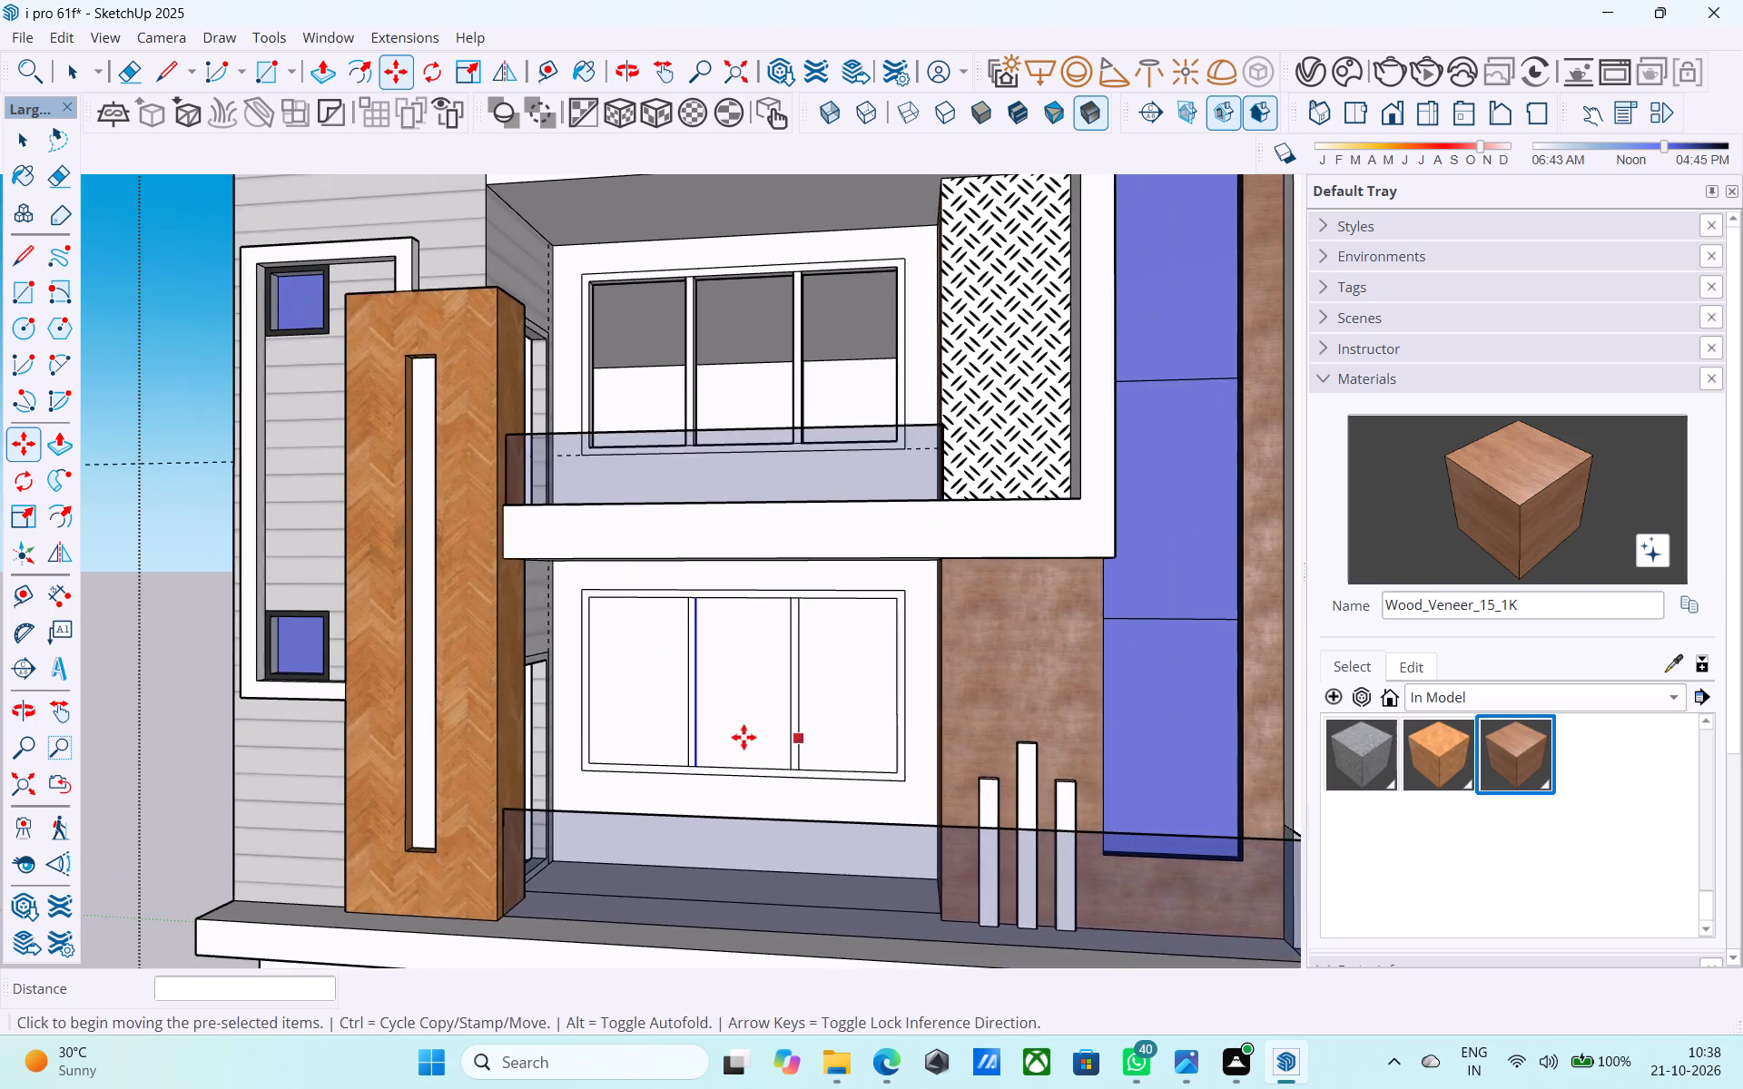
scroll(743, 737, "up", 9)
key("e")
scroll(649, 778, "up", 3)
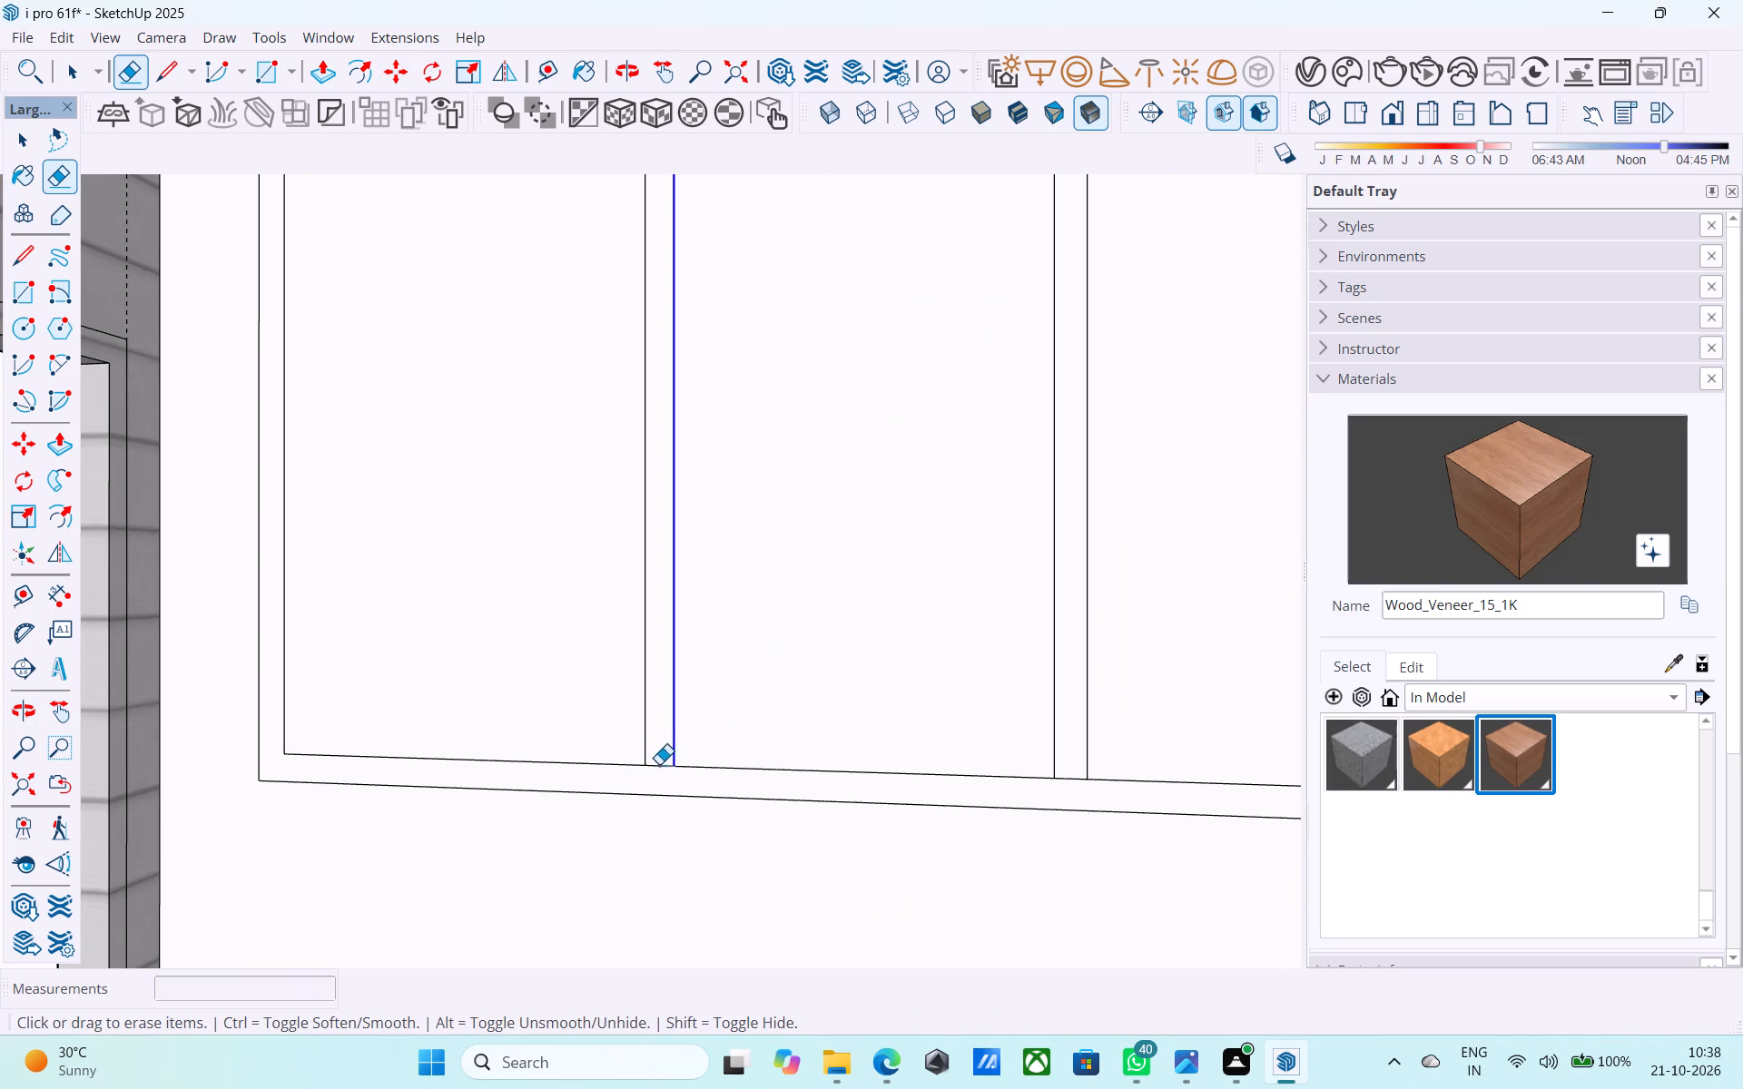
left_click(659, 762)
left_click(1065, 781)
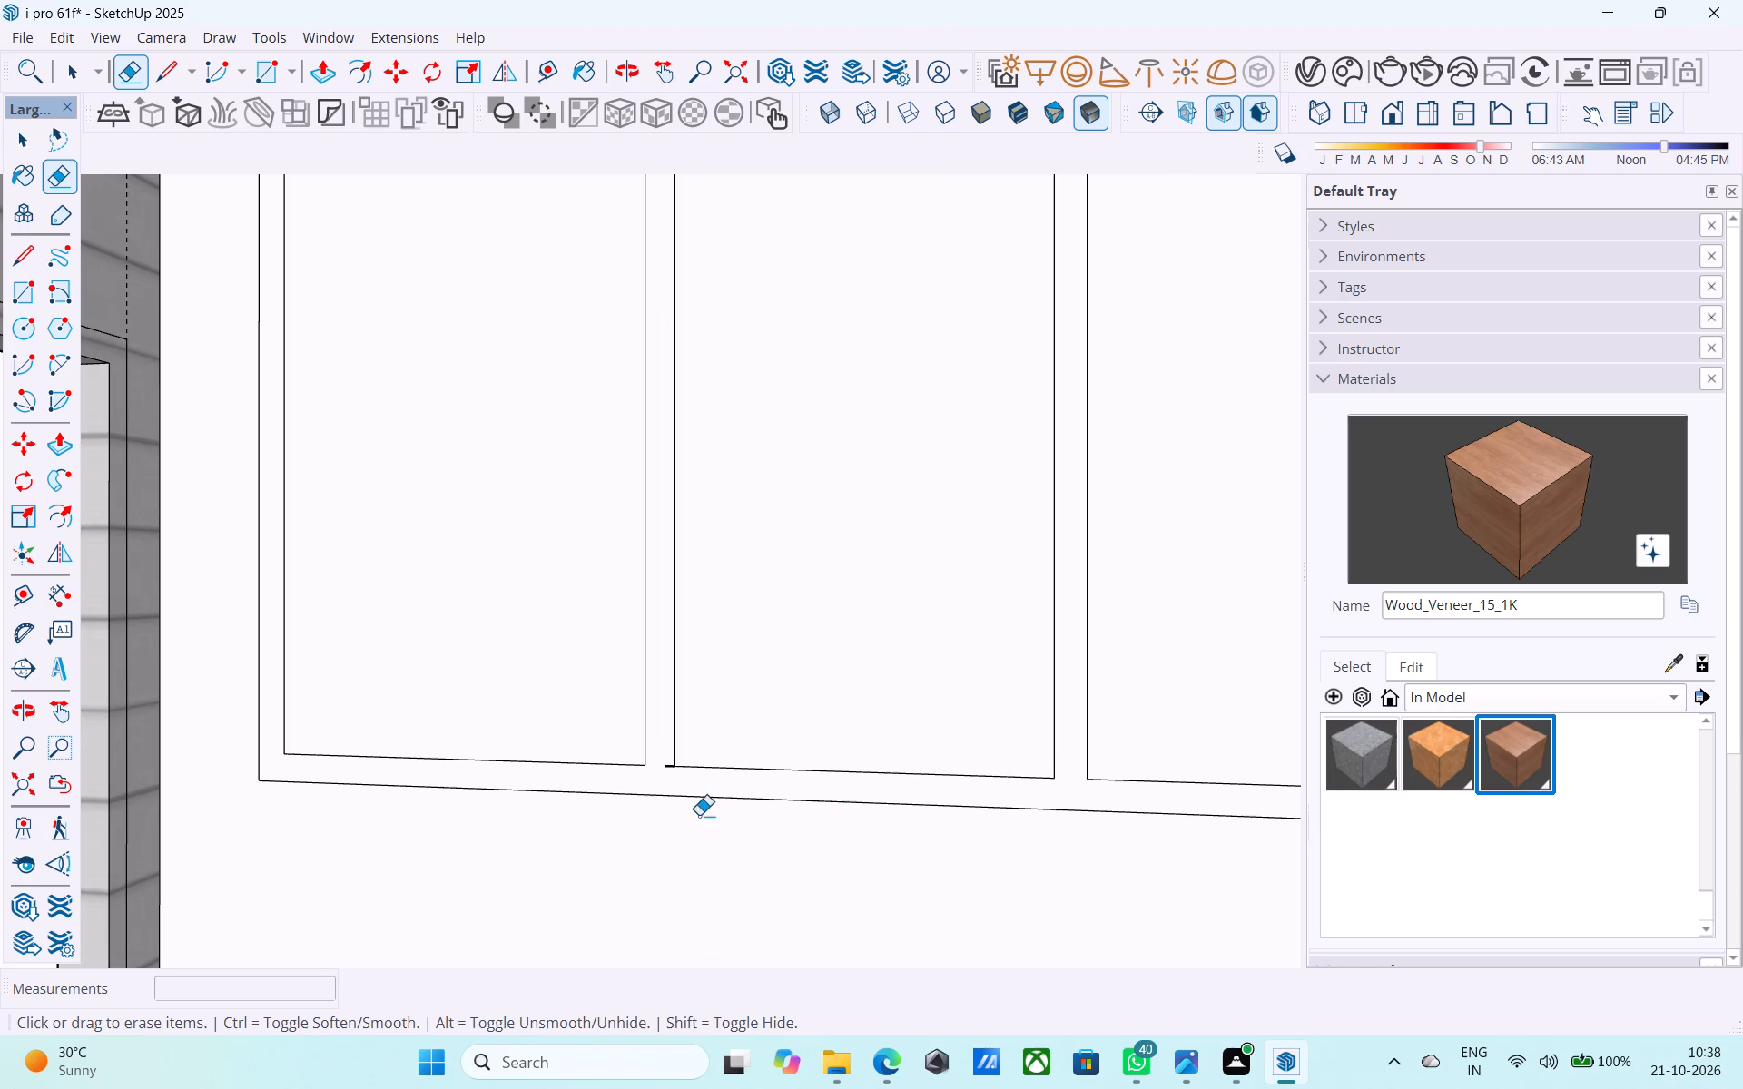
left_click(662, 765)
Erase the inner frame edge segments crossing the top ends of both lower-window mullions.
scroll(675, 783, "down", 10)
scroll(674, 546, "up", 10)
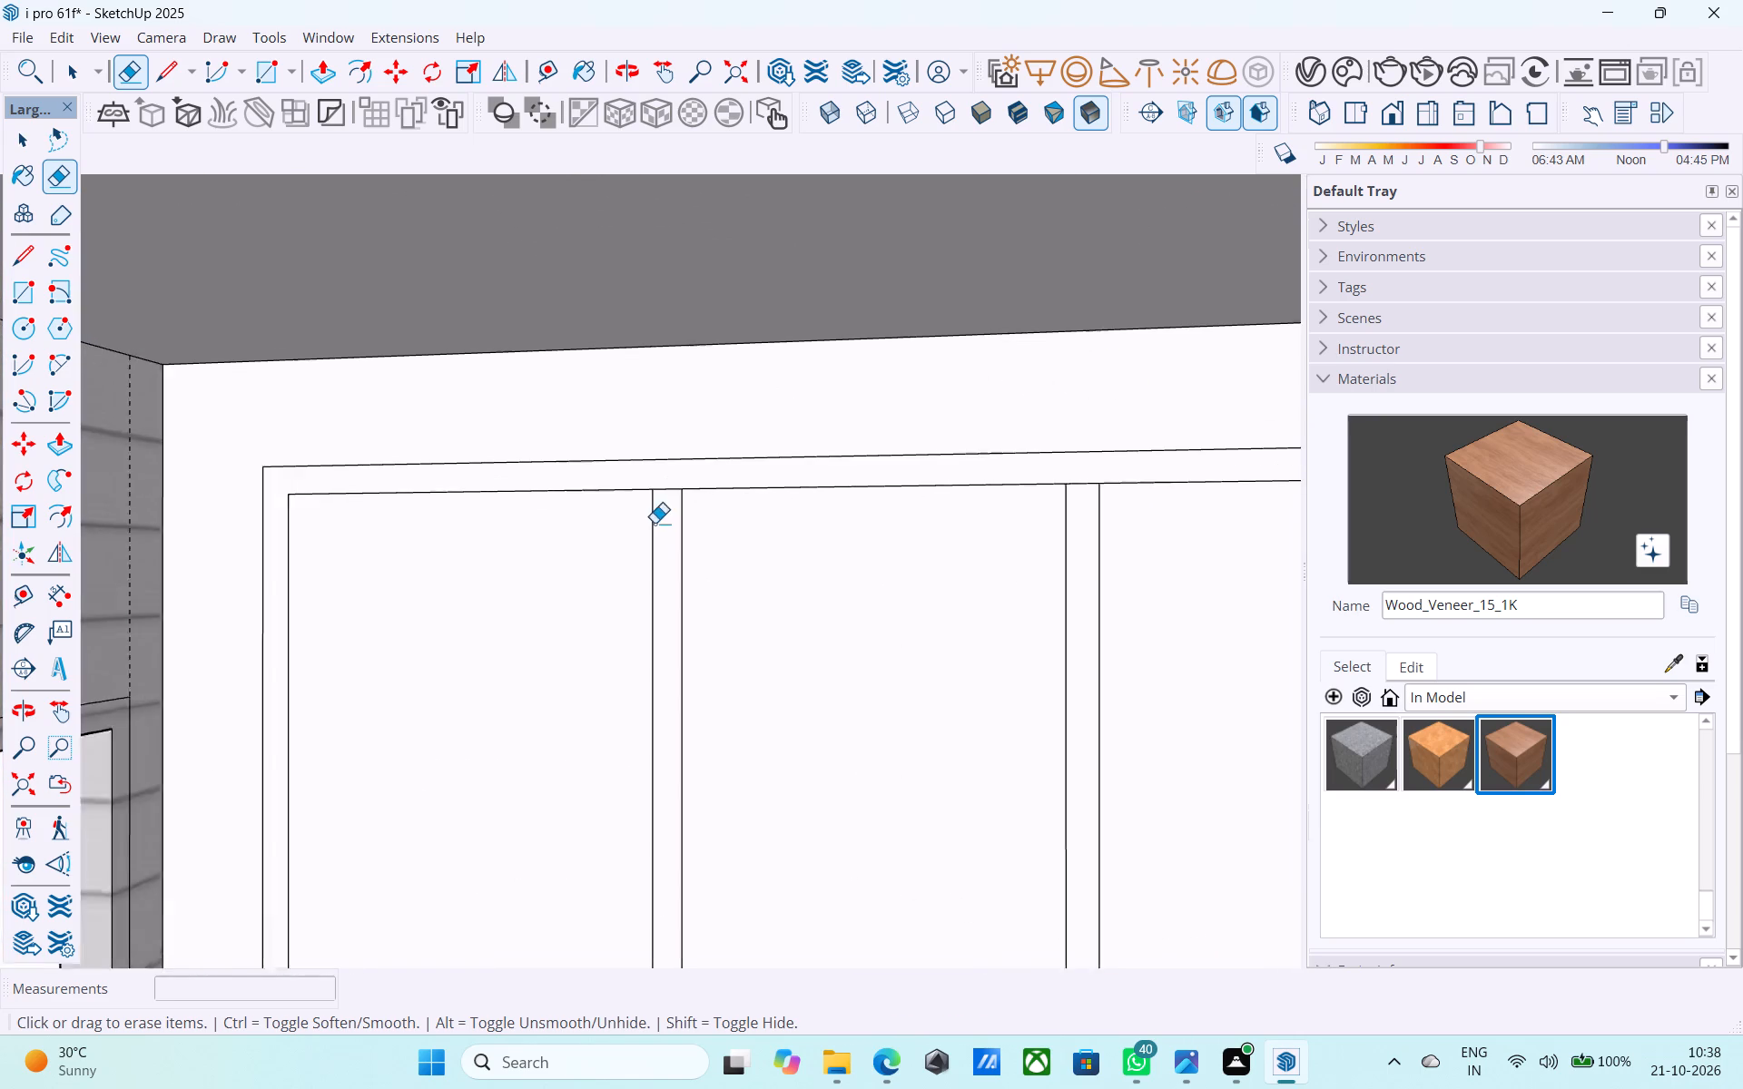
left_click_drag(664, 490, 666, 479)
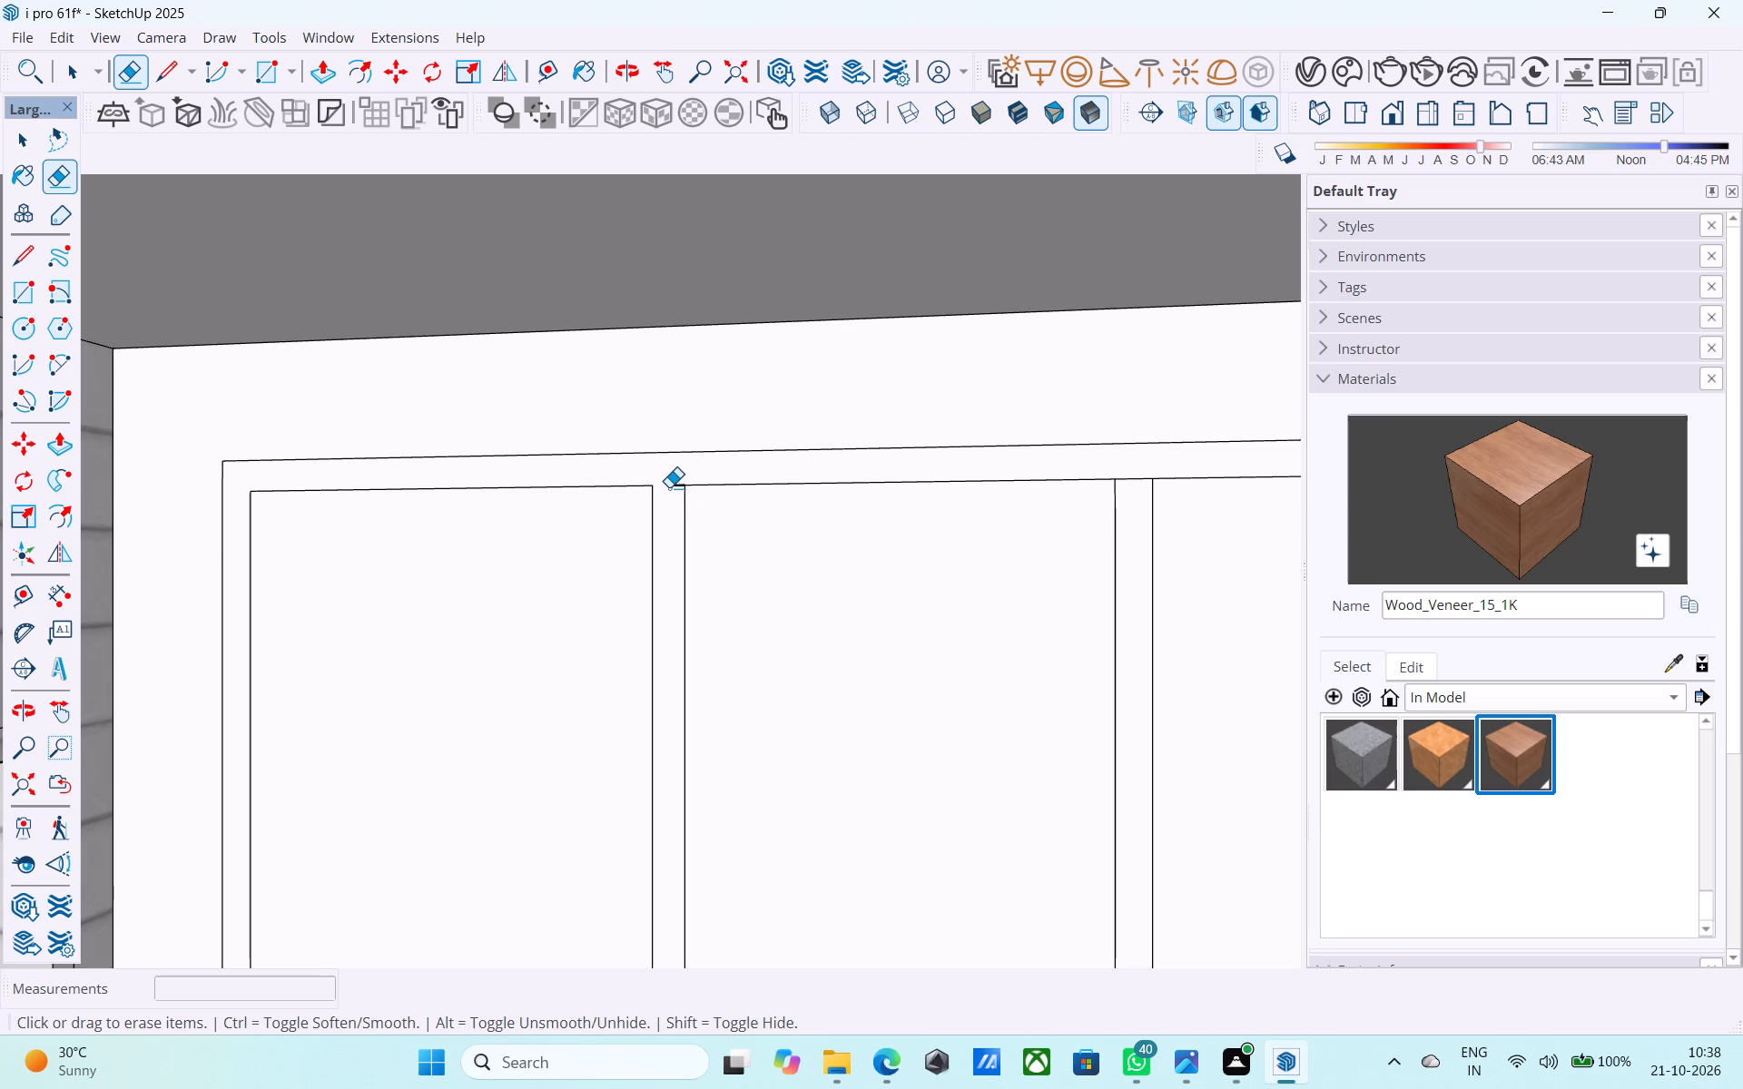
left_click(673, 485)
scroll(797, 725, "down", 5)
scroll(797, 725, "up", 1)
scroll(797, 725, "down", 3)
scroll(677, 731, "down", 5)
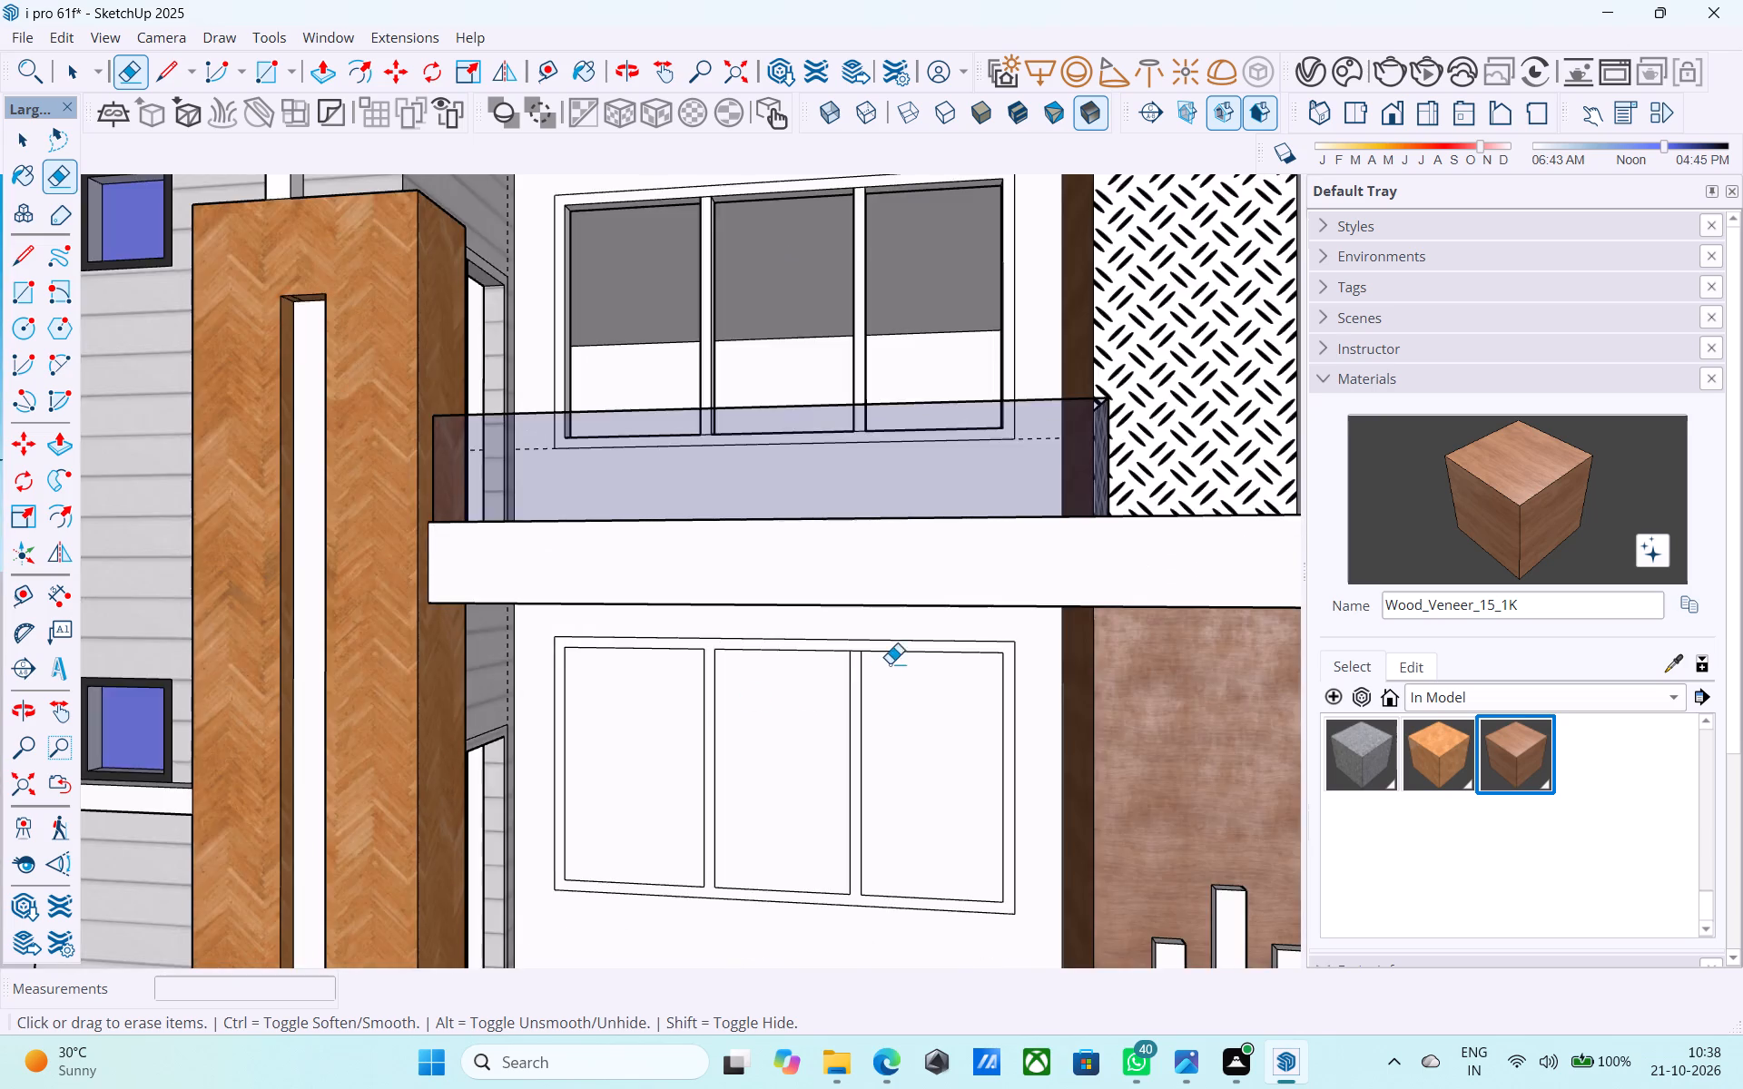
scroll(890, 663, "up", 14)
left_click_drag(777, 623, 769, 608)
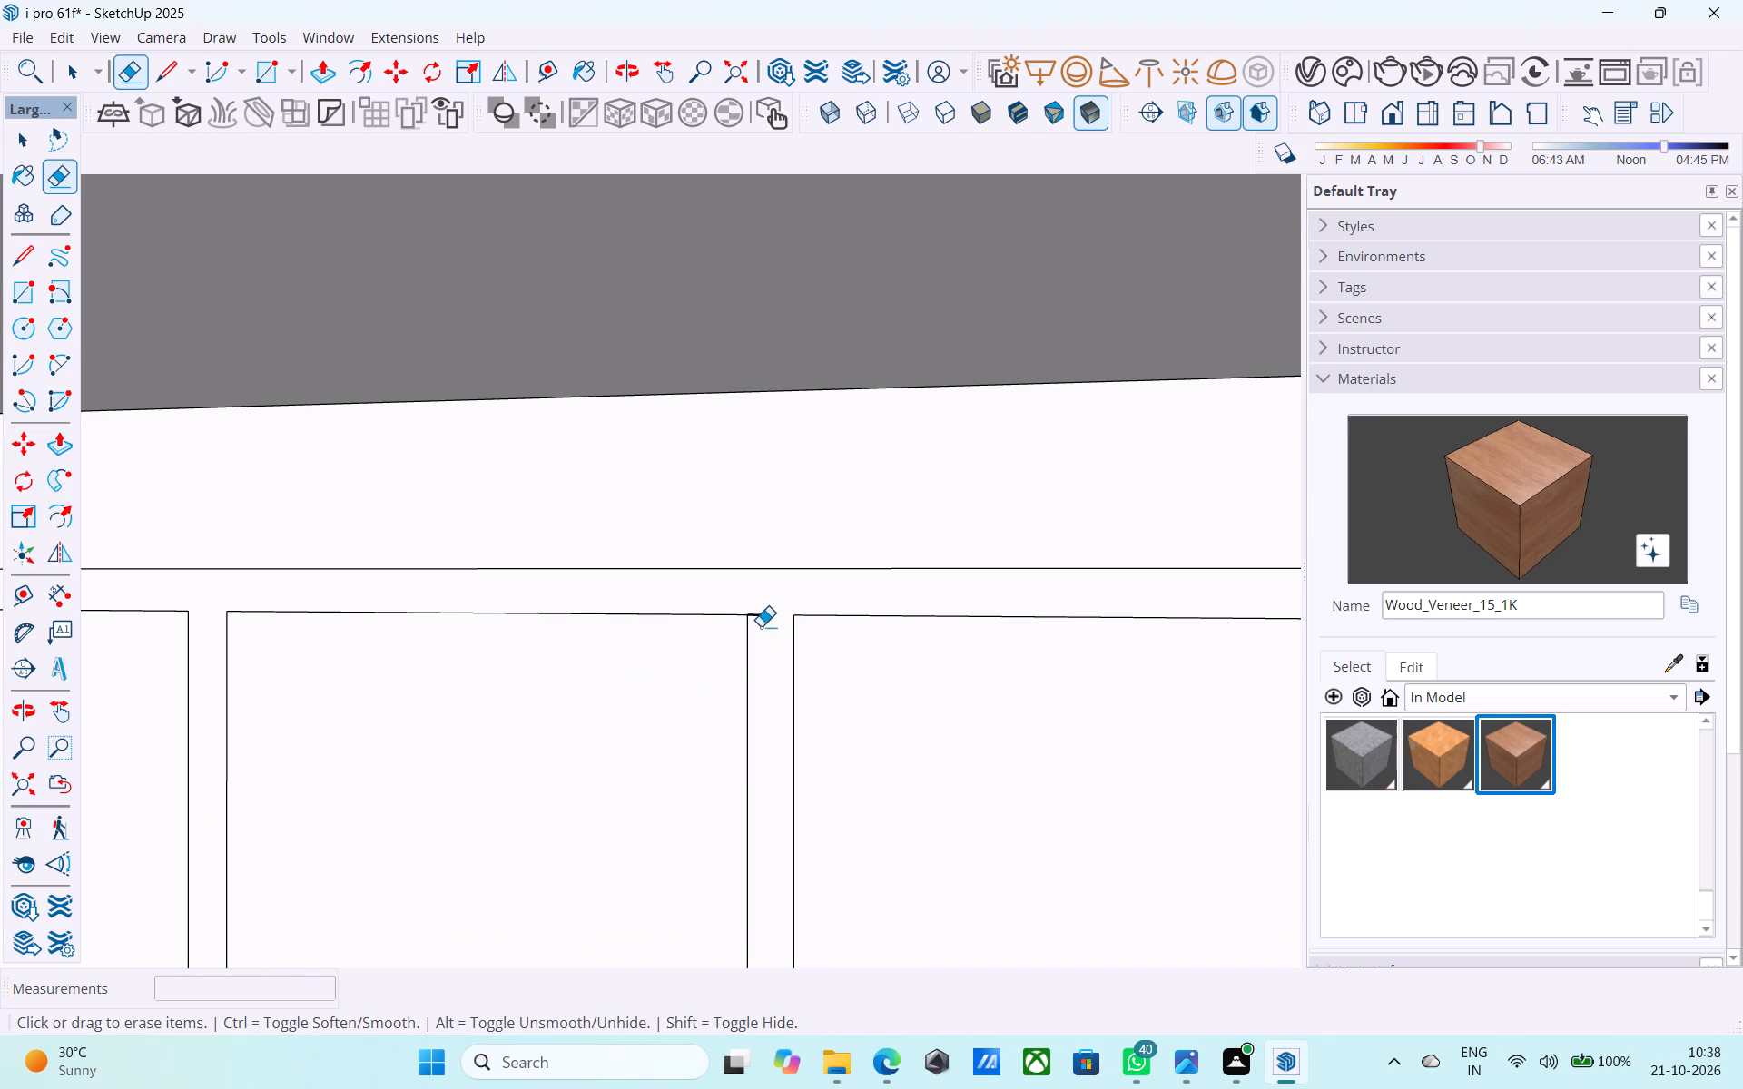
left_click_drag(758, 624, 752, 604)
Inspect the cleaned-up lower window outline and the whole facade from several angles.
scroll(751, 605, "down", 11)
scroll(757, 615, "up", 2)
scroll(757, 615, "down", 9)
scroll(798, 824, "up", 4)
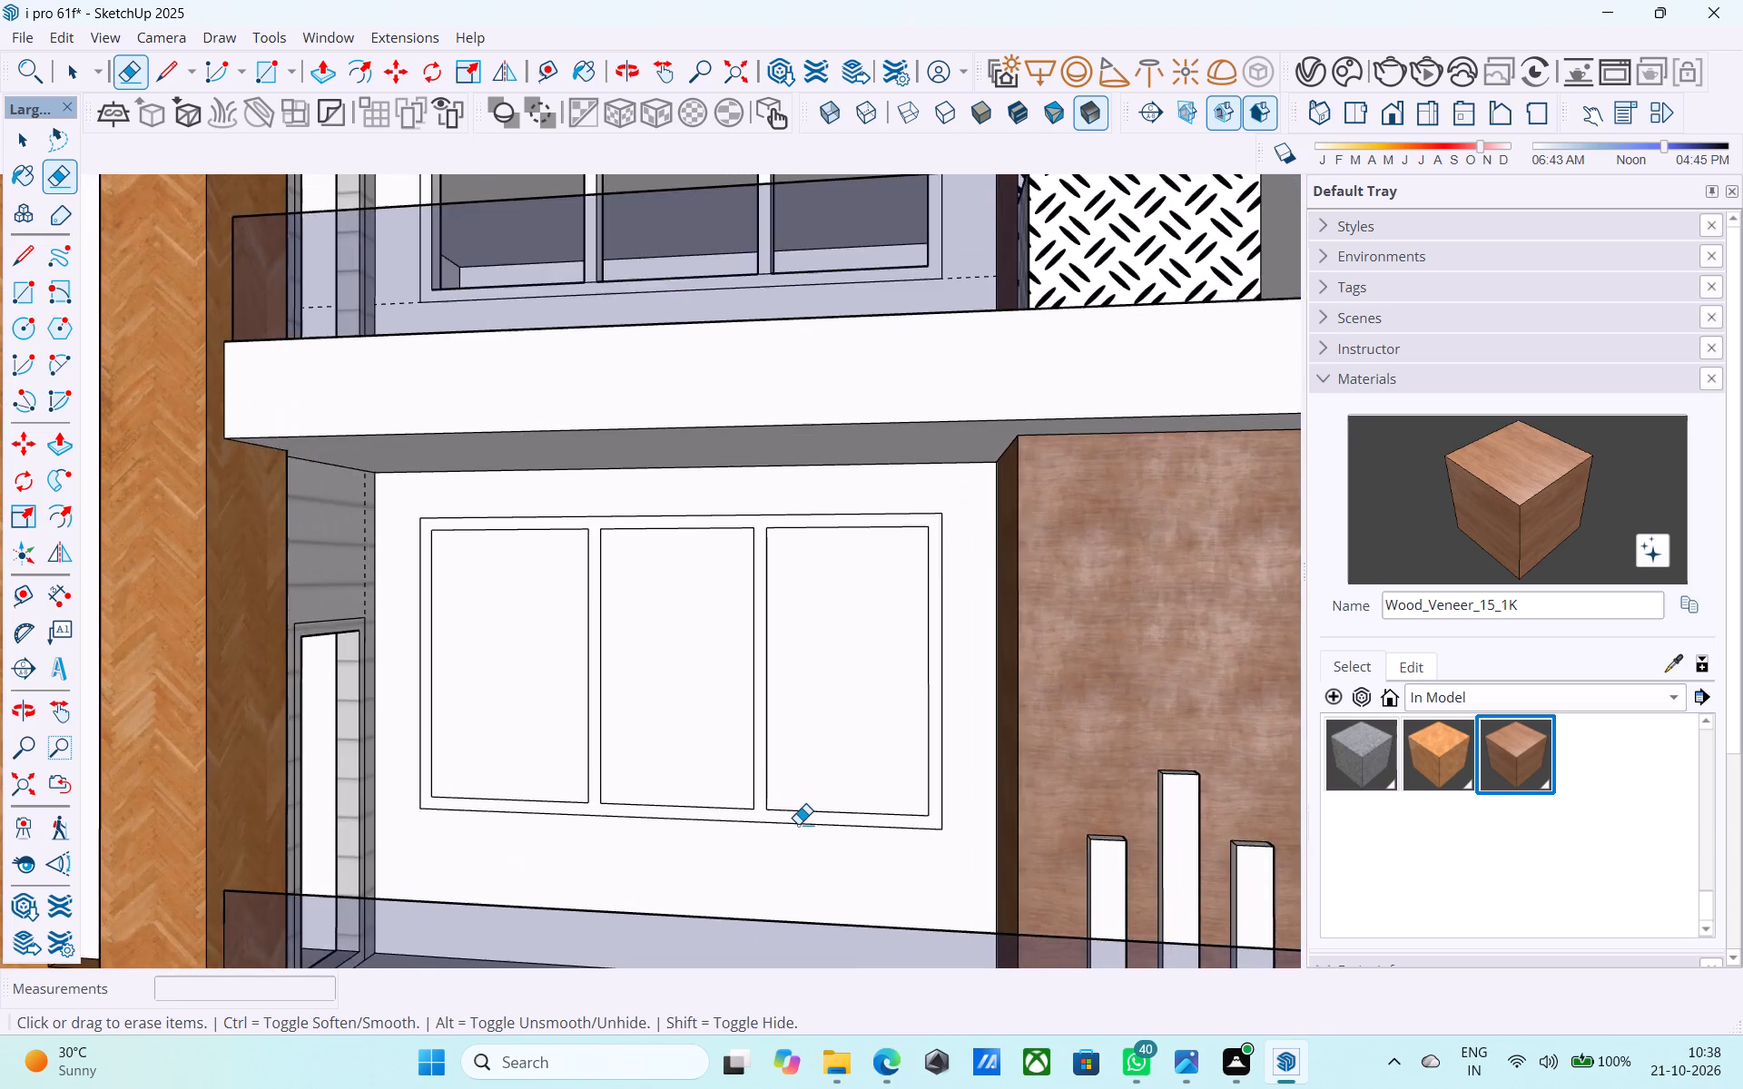
scroll(798, 824, "down", 3)
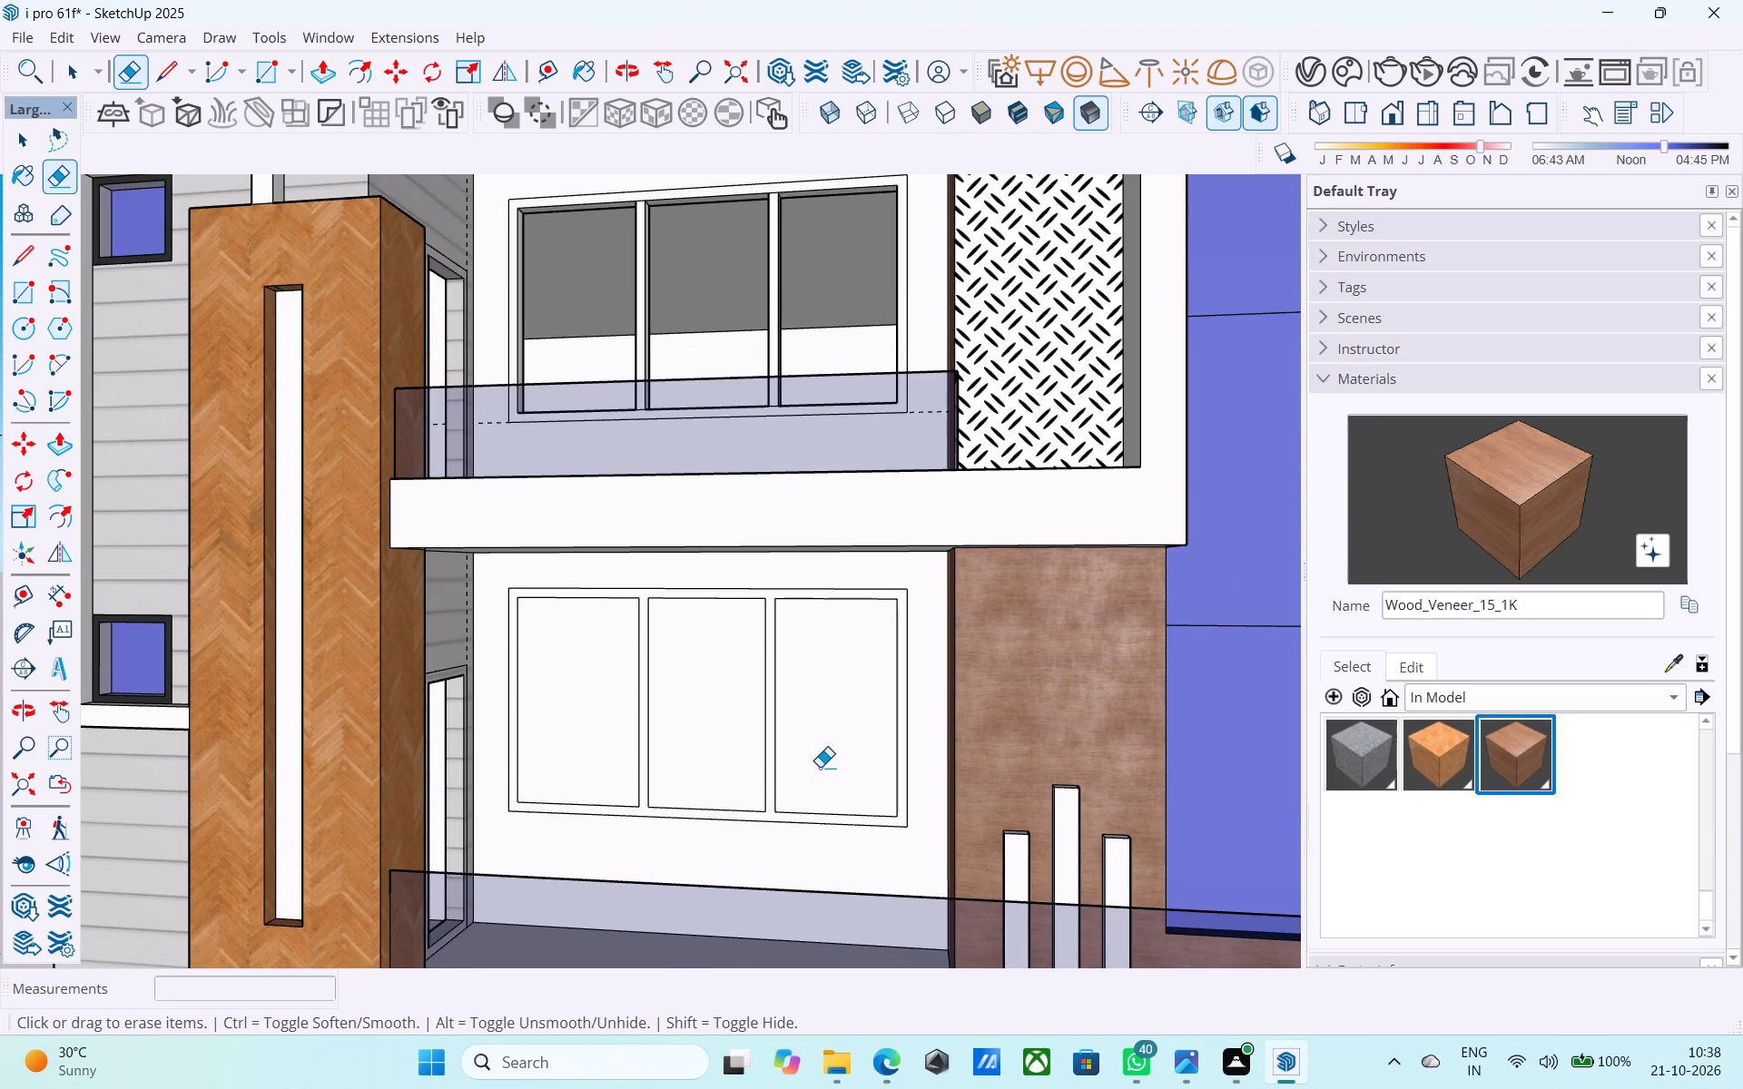
scroll(820, 761, "down", 4)
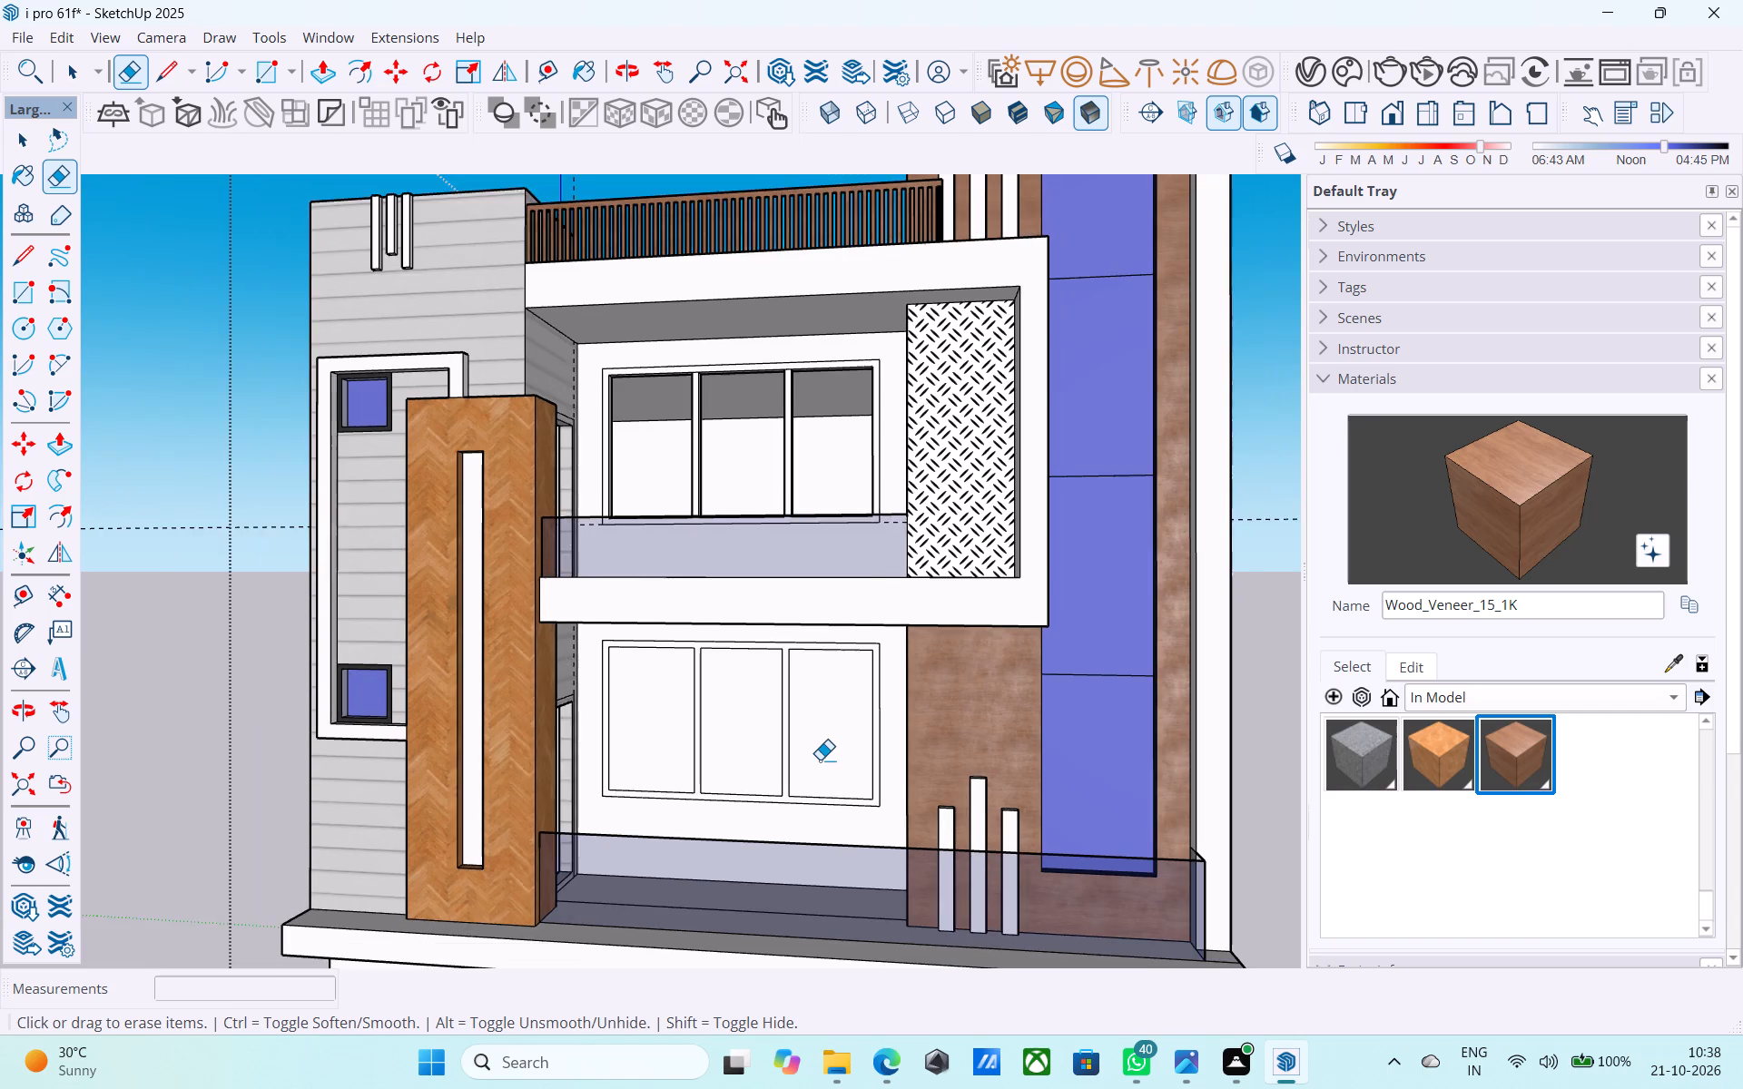
scroll(820, 760, "down", 3)
middle_click_drag(817, 759, 818, 739)
scroll(900, 748, "down", 5)
middle_click_drag(911, 751, 828, 713)
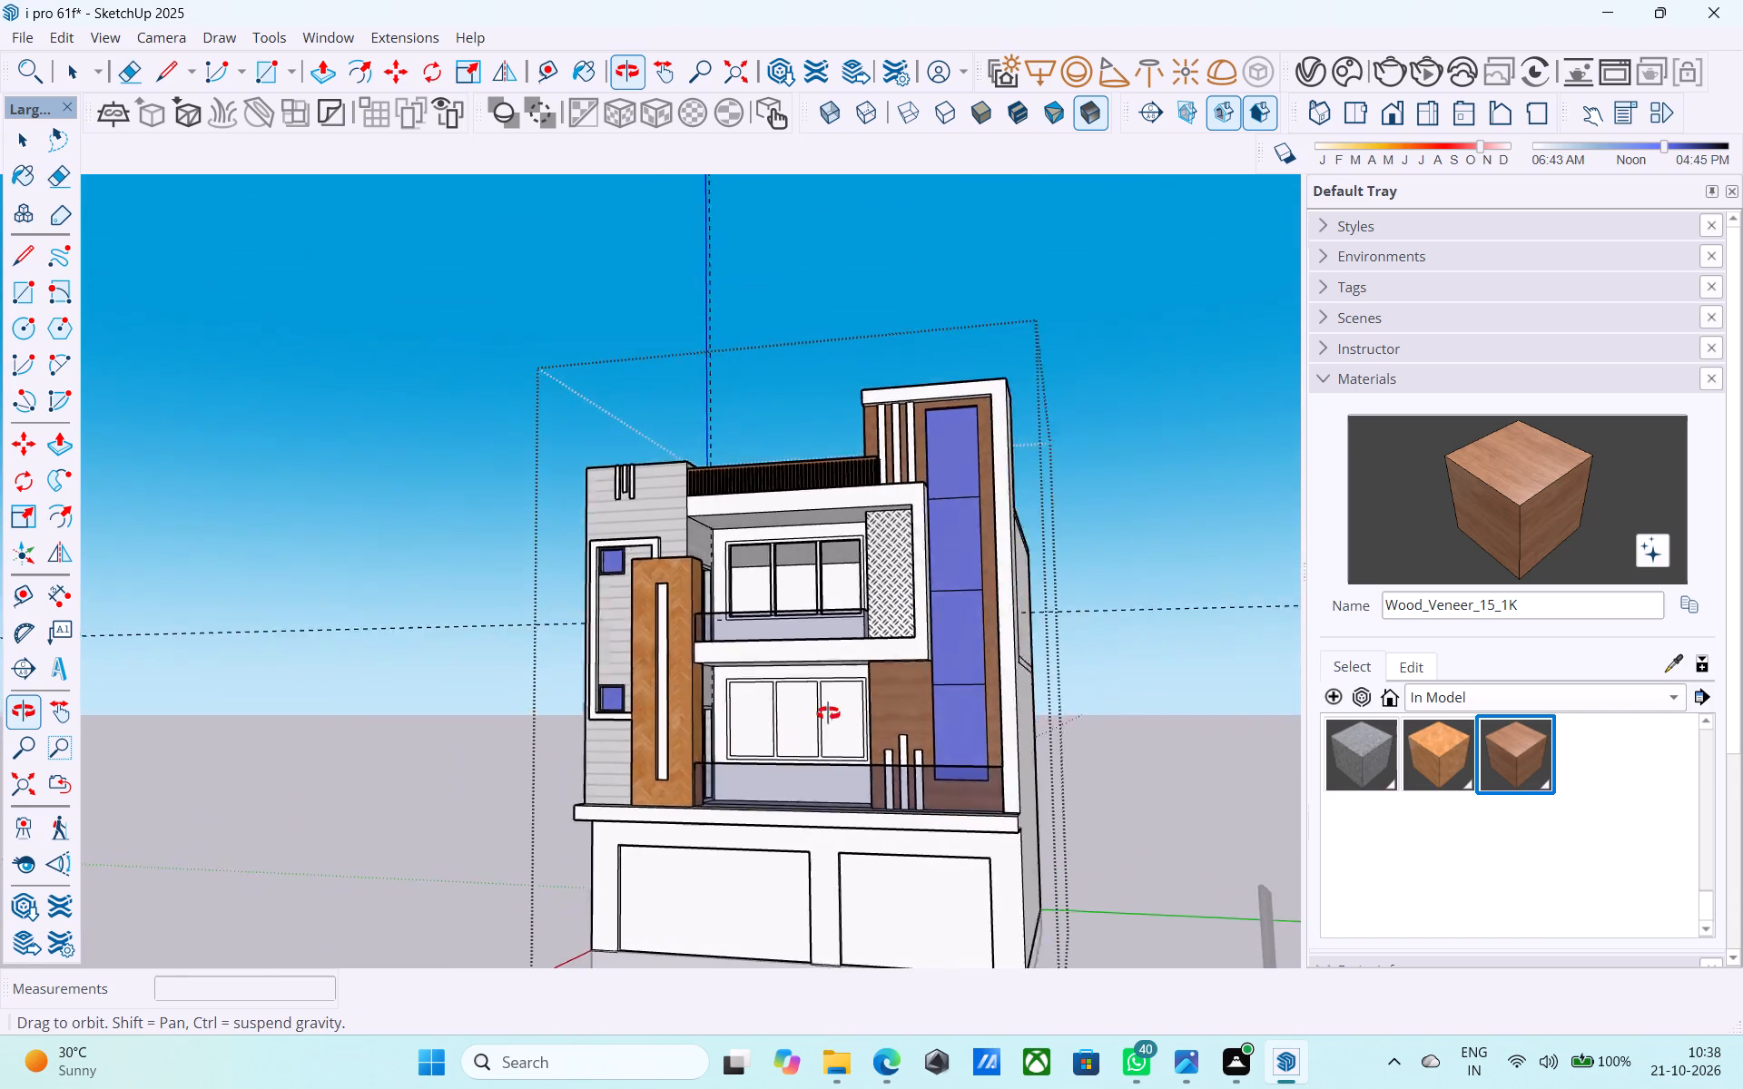
middle_click_drag(828, 713, 802, 721)
middle_click_drag(798, 704, 888, 729)
middle_click_drag(928, 733, 970, 712)
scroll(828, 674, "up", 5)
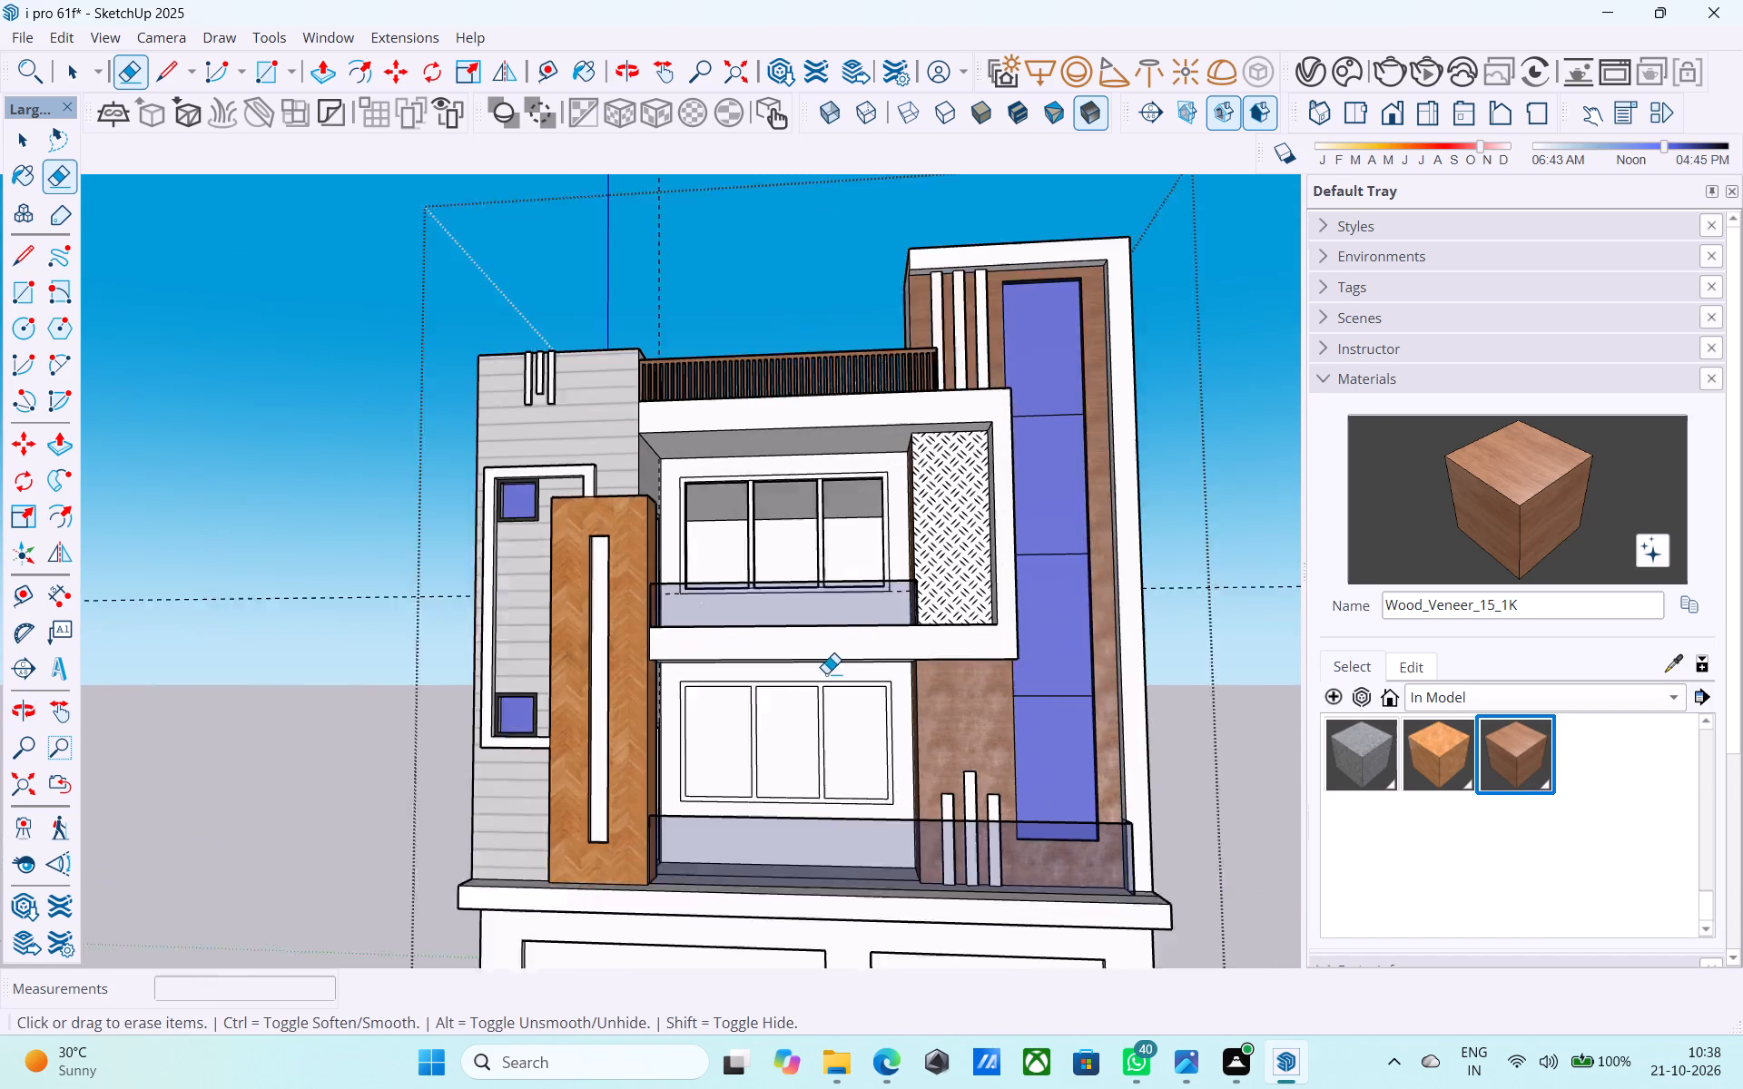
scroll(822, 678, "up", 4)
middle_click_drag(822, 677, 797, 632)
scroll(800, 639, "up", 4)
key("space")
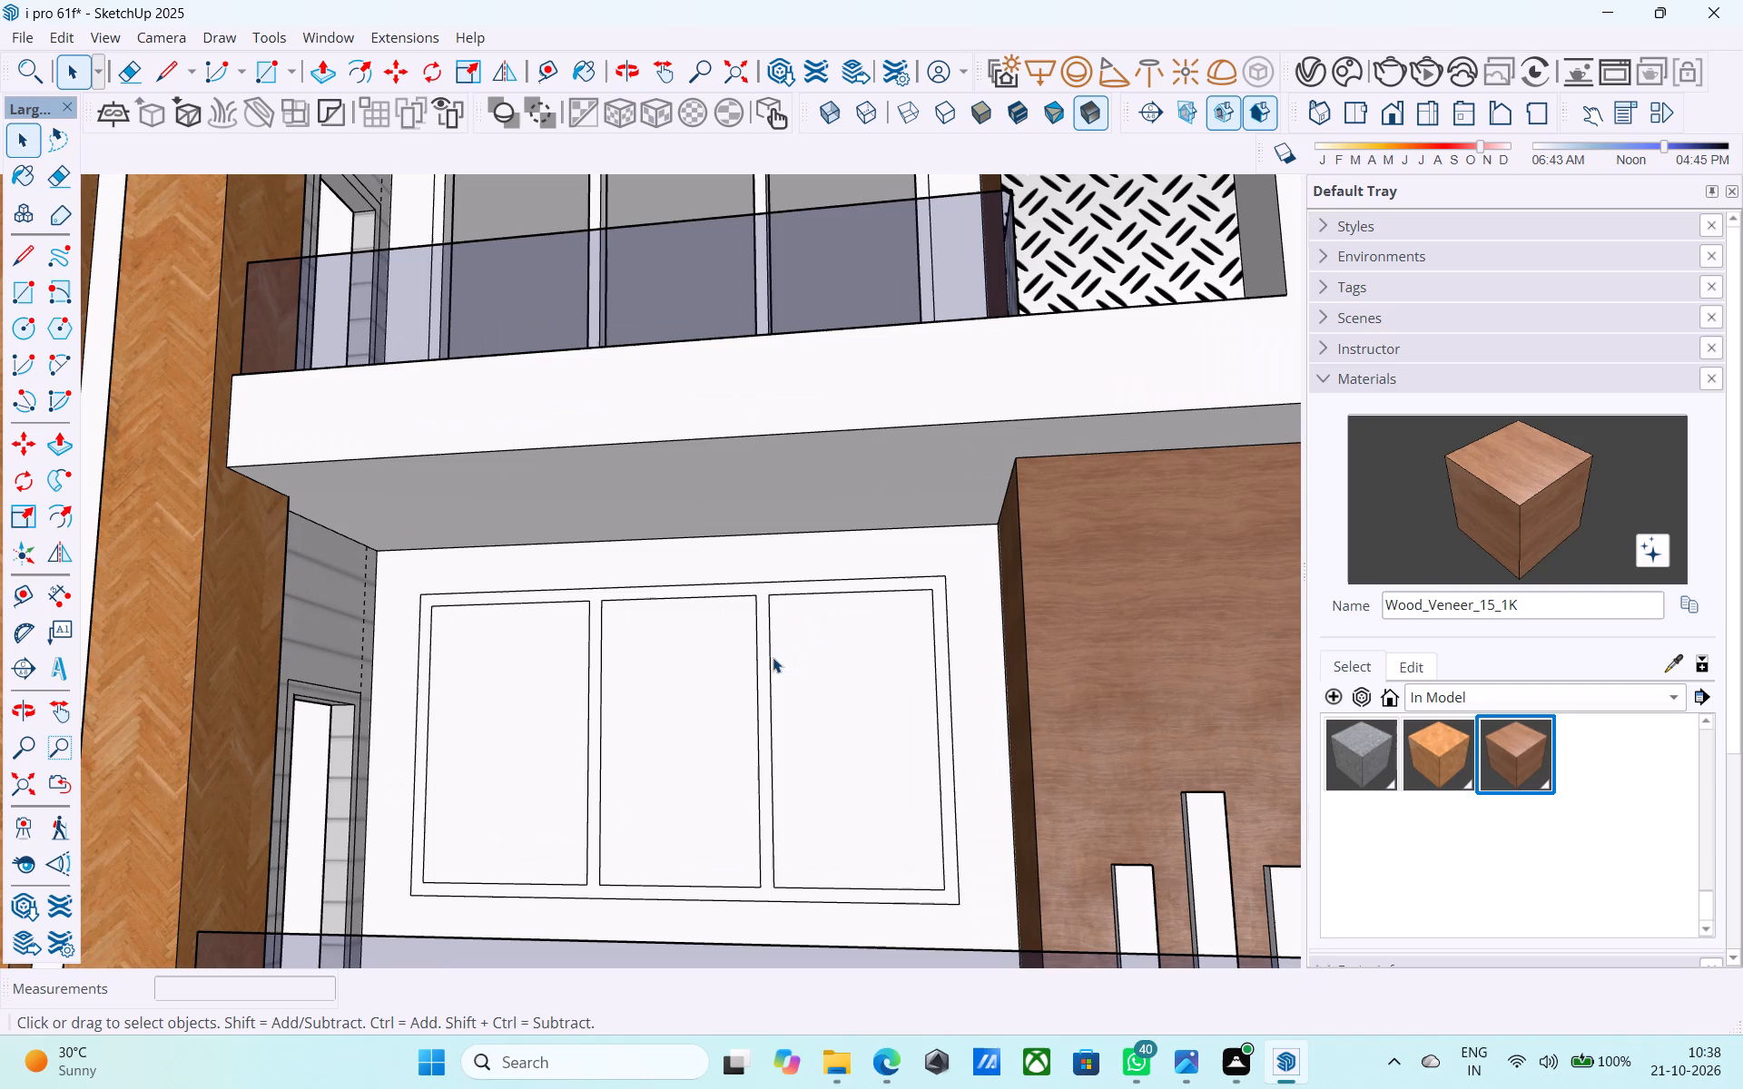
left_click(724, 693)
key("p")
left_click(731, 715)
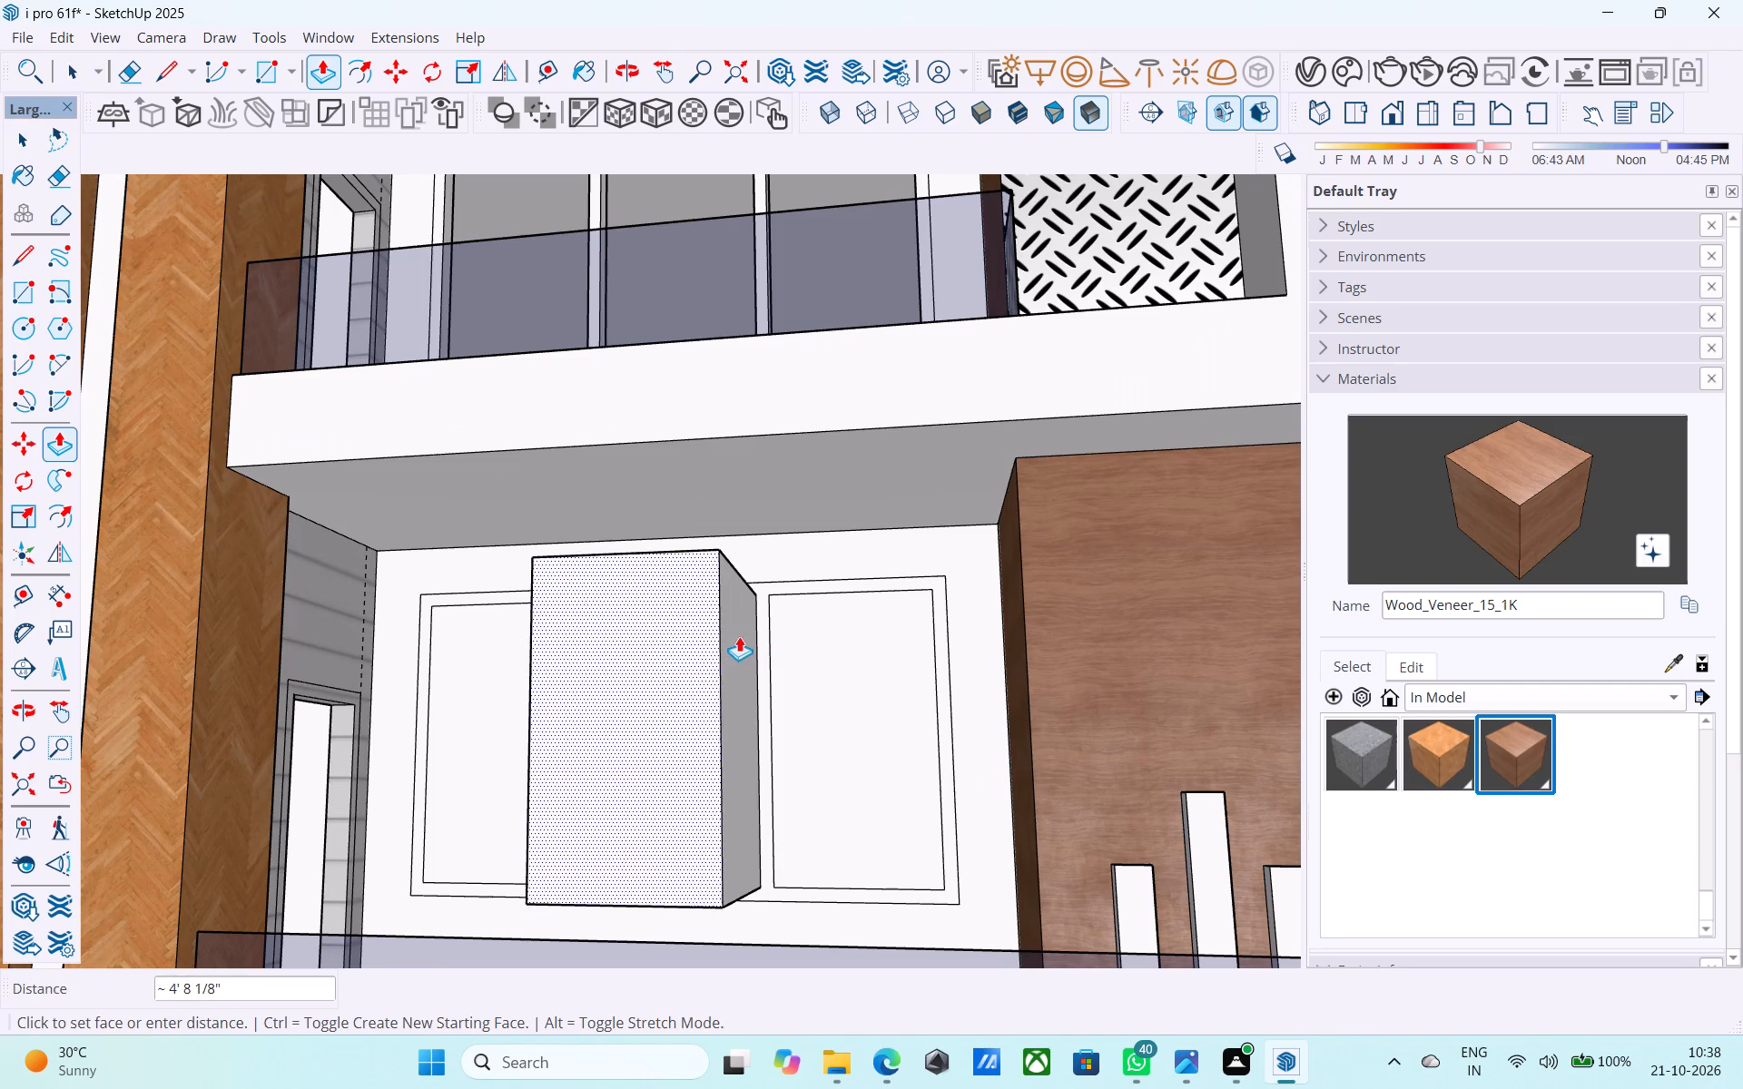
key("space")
Push all three lower-window pane faces 6" into the wall, starting with the middle pane.
left_click(694, 714)
key("p")
left_click(689, 834)
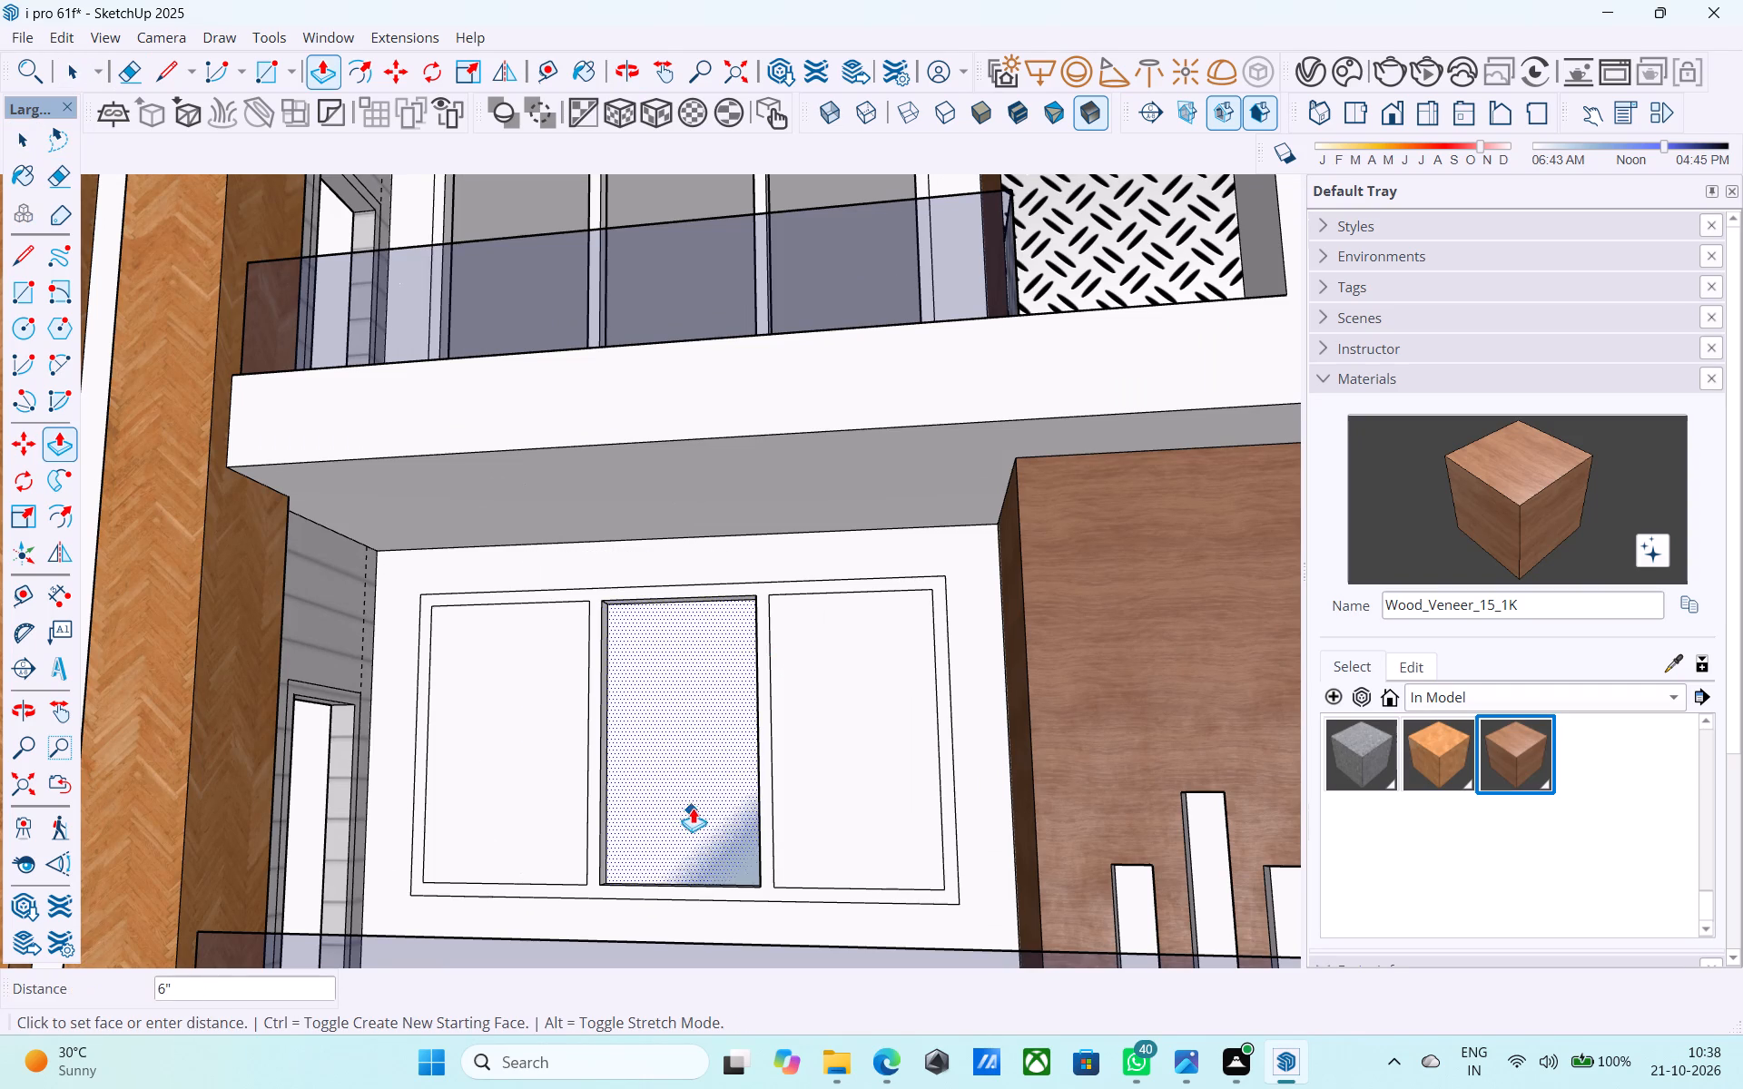
left_click(694, 801)
double_click(527, 785)
left_click(803, 735)
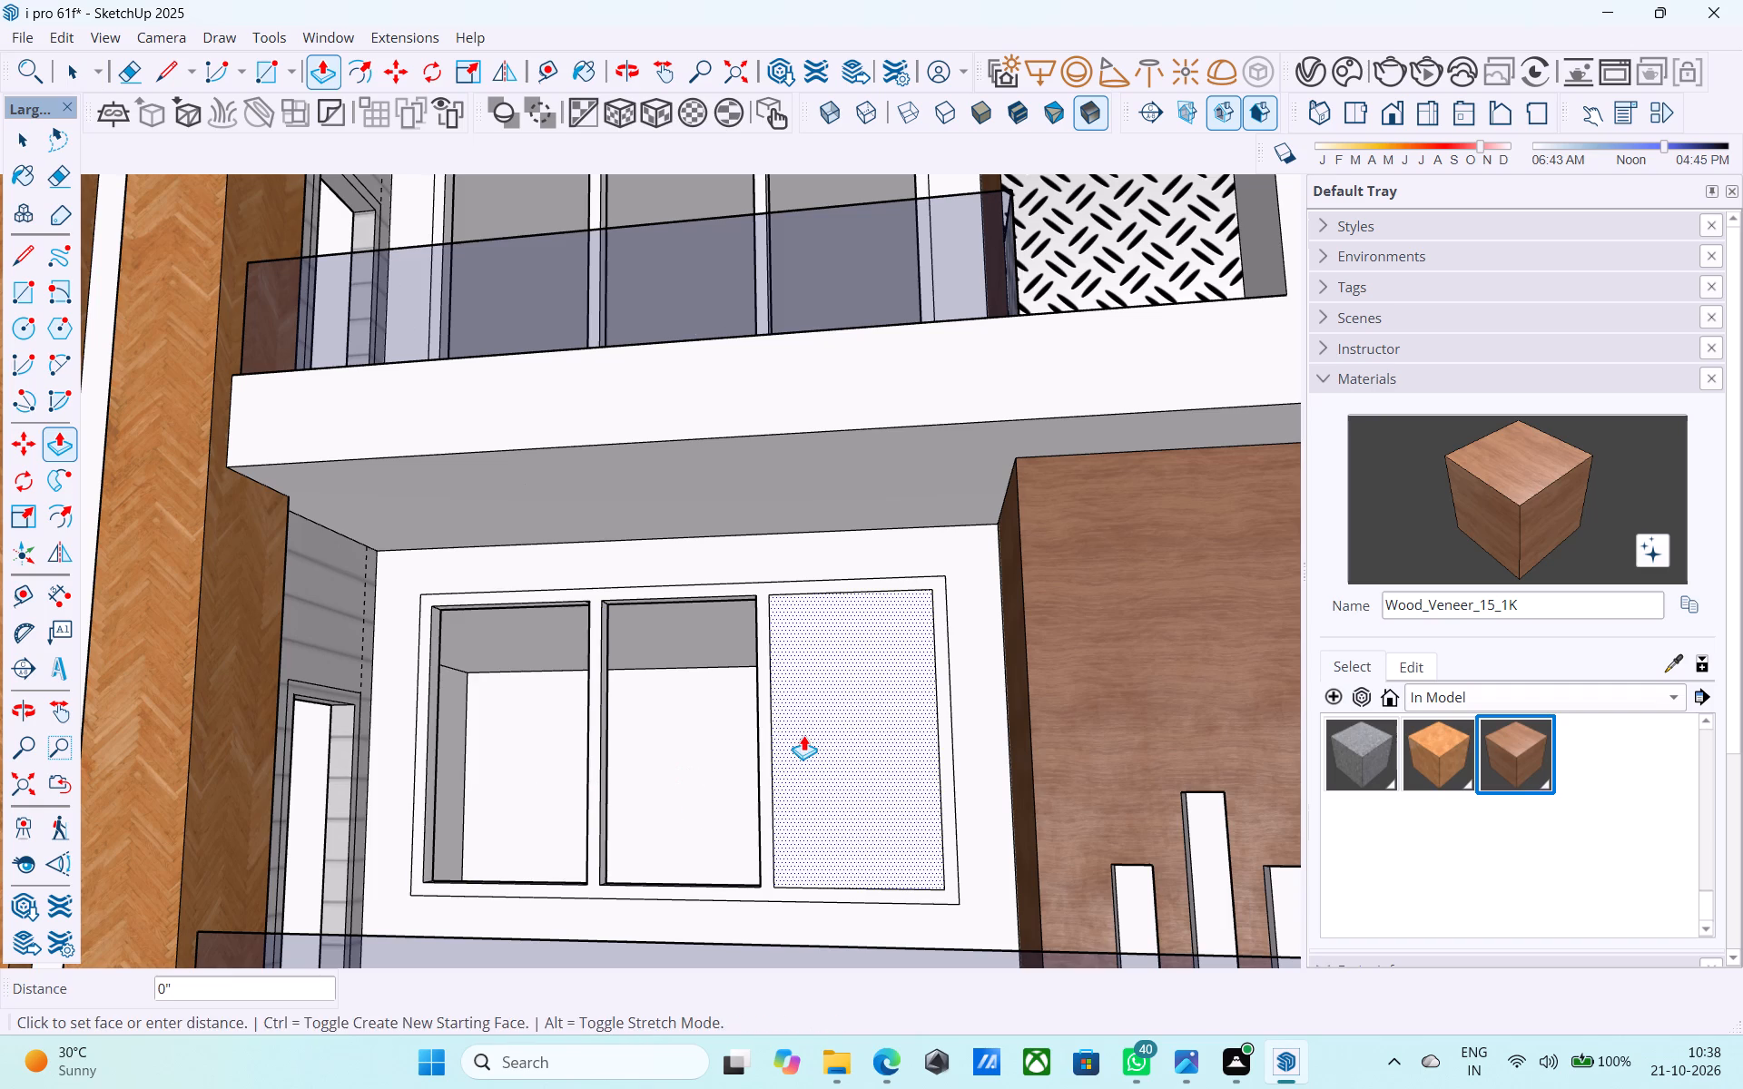
left_click(803, 735)
Delete the recessed face left in the lower window's pane nearest the tower.
key("space")
left_click(804, 731)
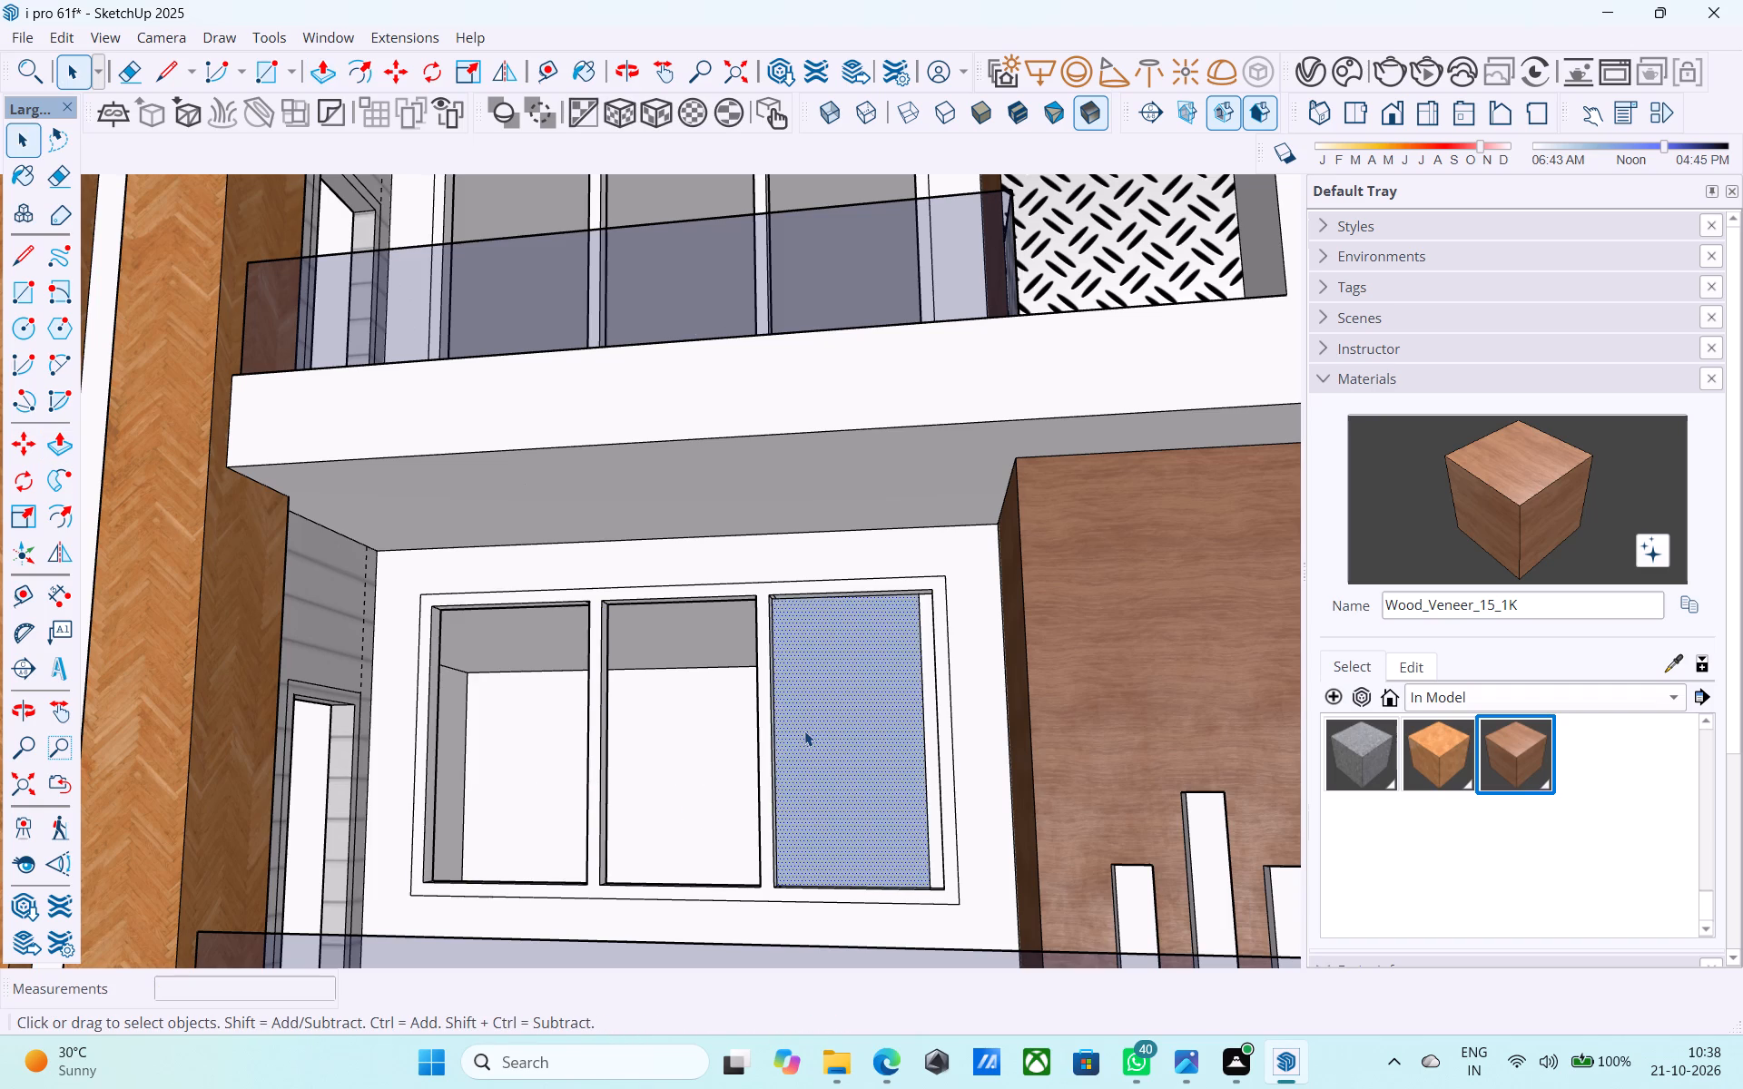
key("Delete")
Erase the stray vertical edge on the interior wall behind the lower window's pane nearest the tower.
scroll(806, 725, "down", 3)
middle_click_drag(808, 724, 858, 782)
scroll(886, 790, "up", 4)
middle_click_drag(893, 800, 887, 794)
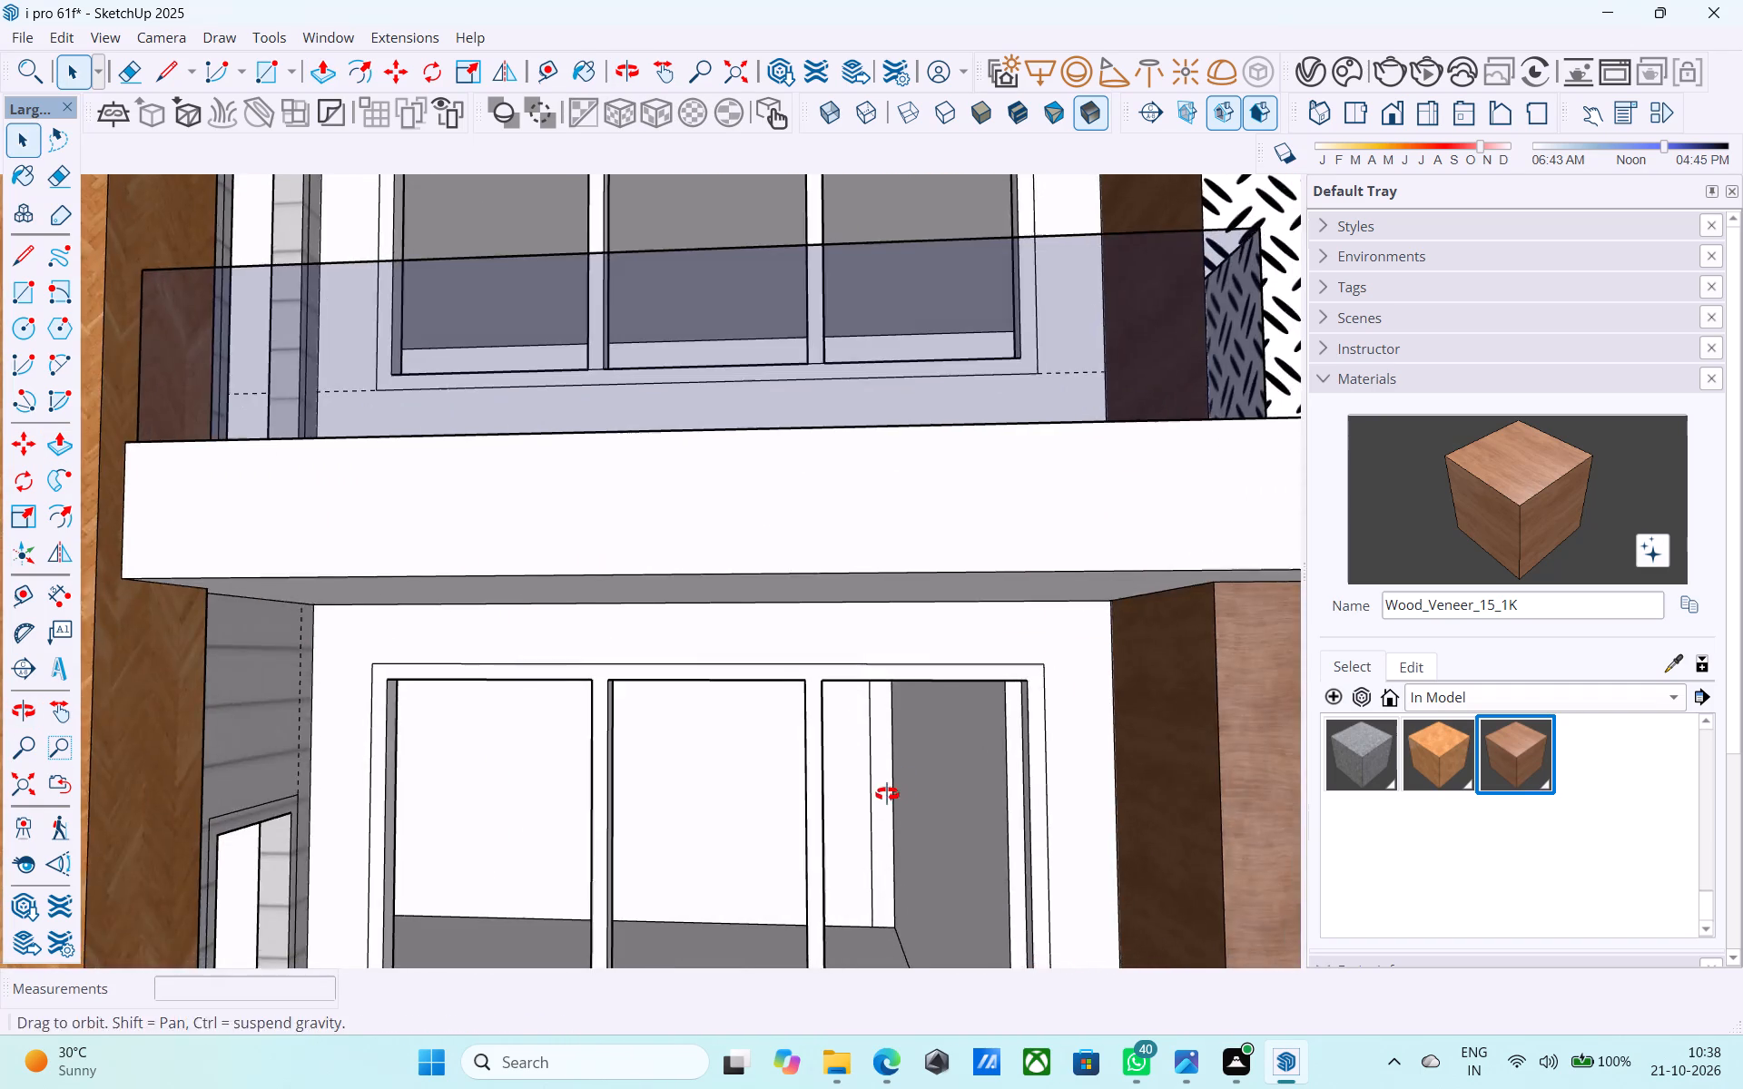
middle_click_drag(887, 794, 885, 795)
scroll(885, 795, "up", 3)
key("e")
left_click_drag(885, 795, 866, 788)
Pull the lower window's side reveal nearest the tower 3" inward, flush with the interior side wall.
middle_click_drag(858, 701, 856, 680)
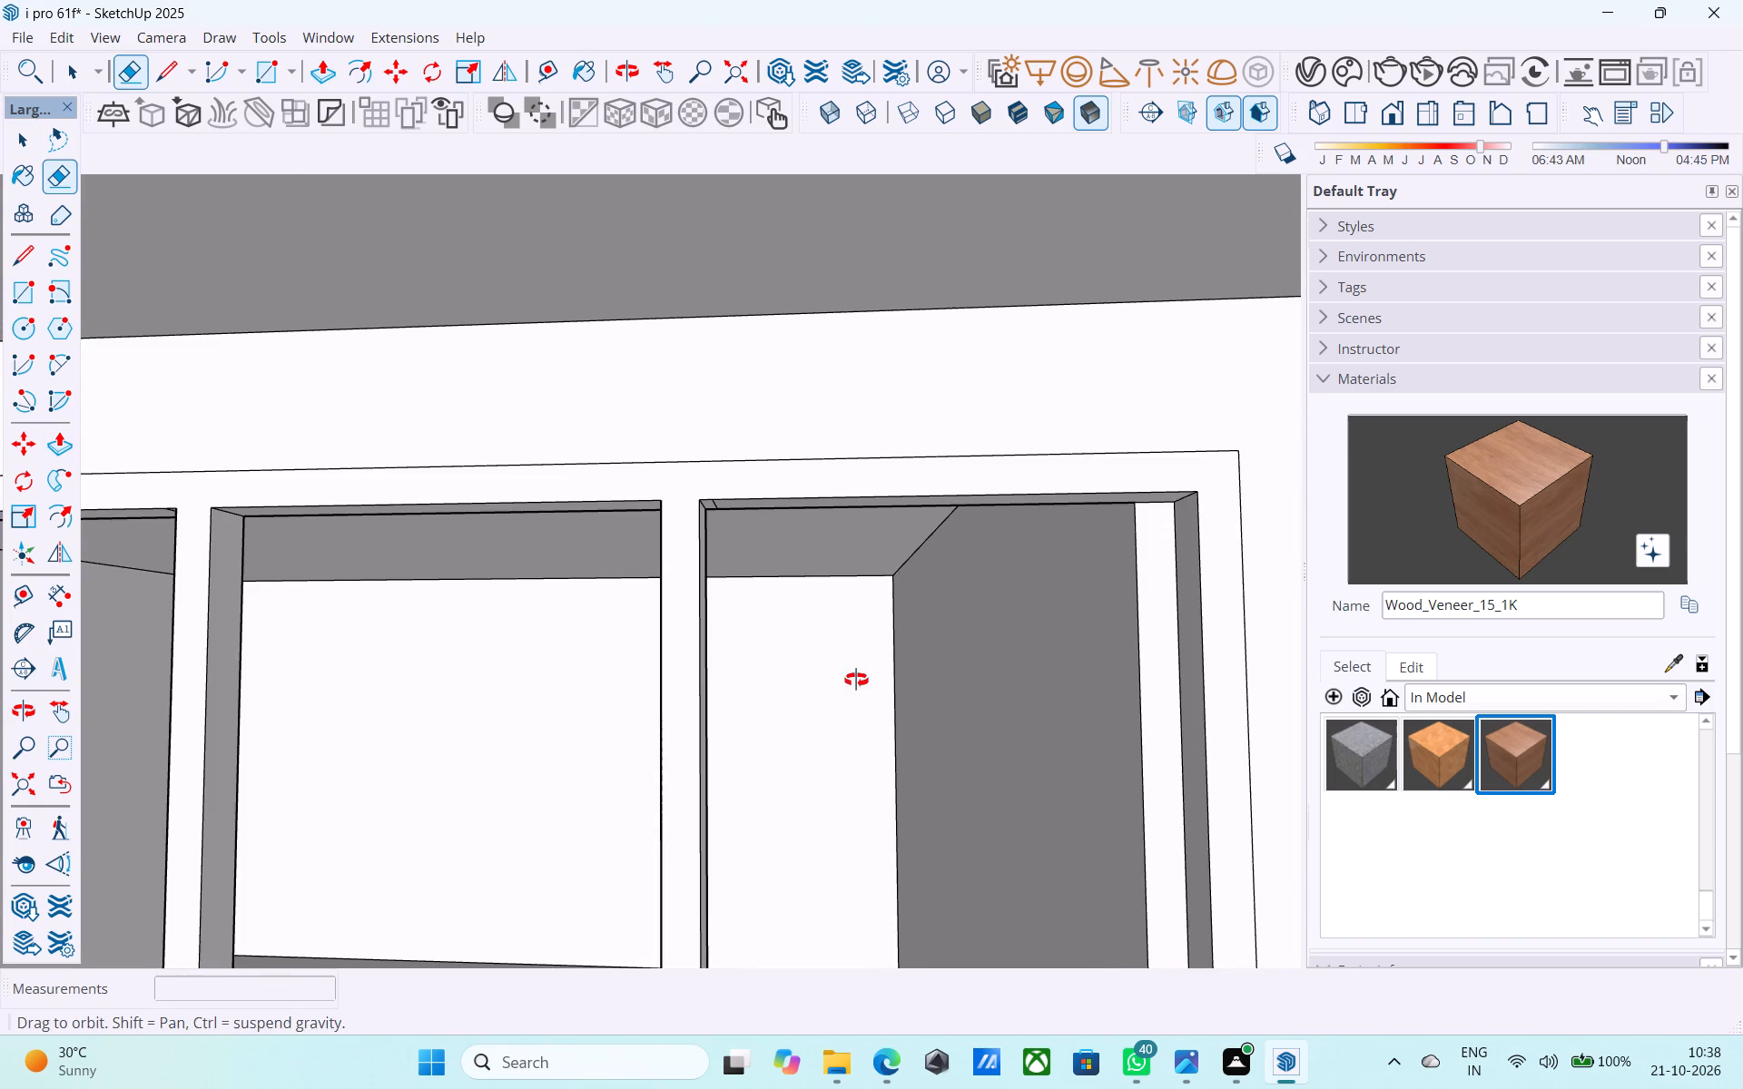
middle_click_drag(856, 680, 864, 661)
scroll(866, 651, "down", 13)
middle_click_drag(866, 662, 866, 715)
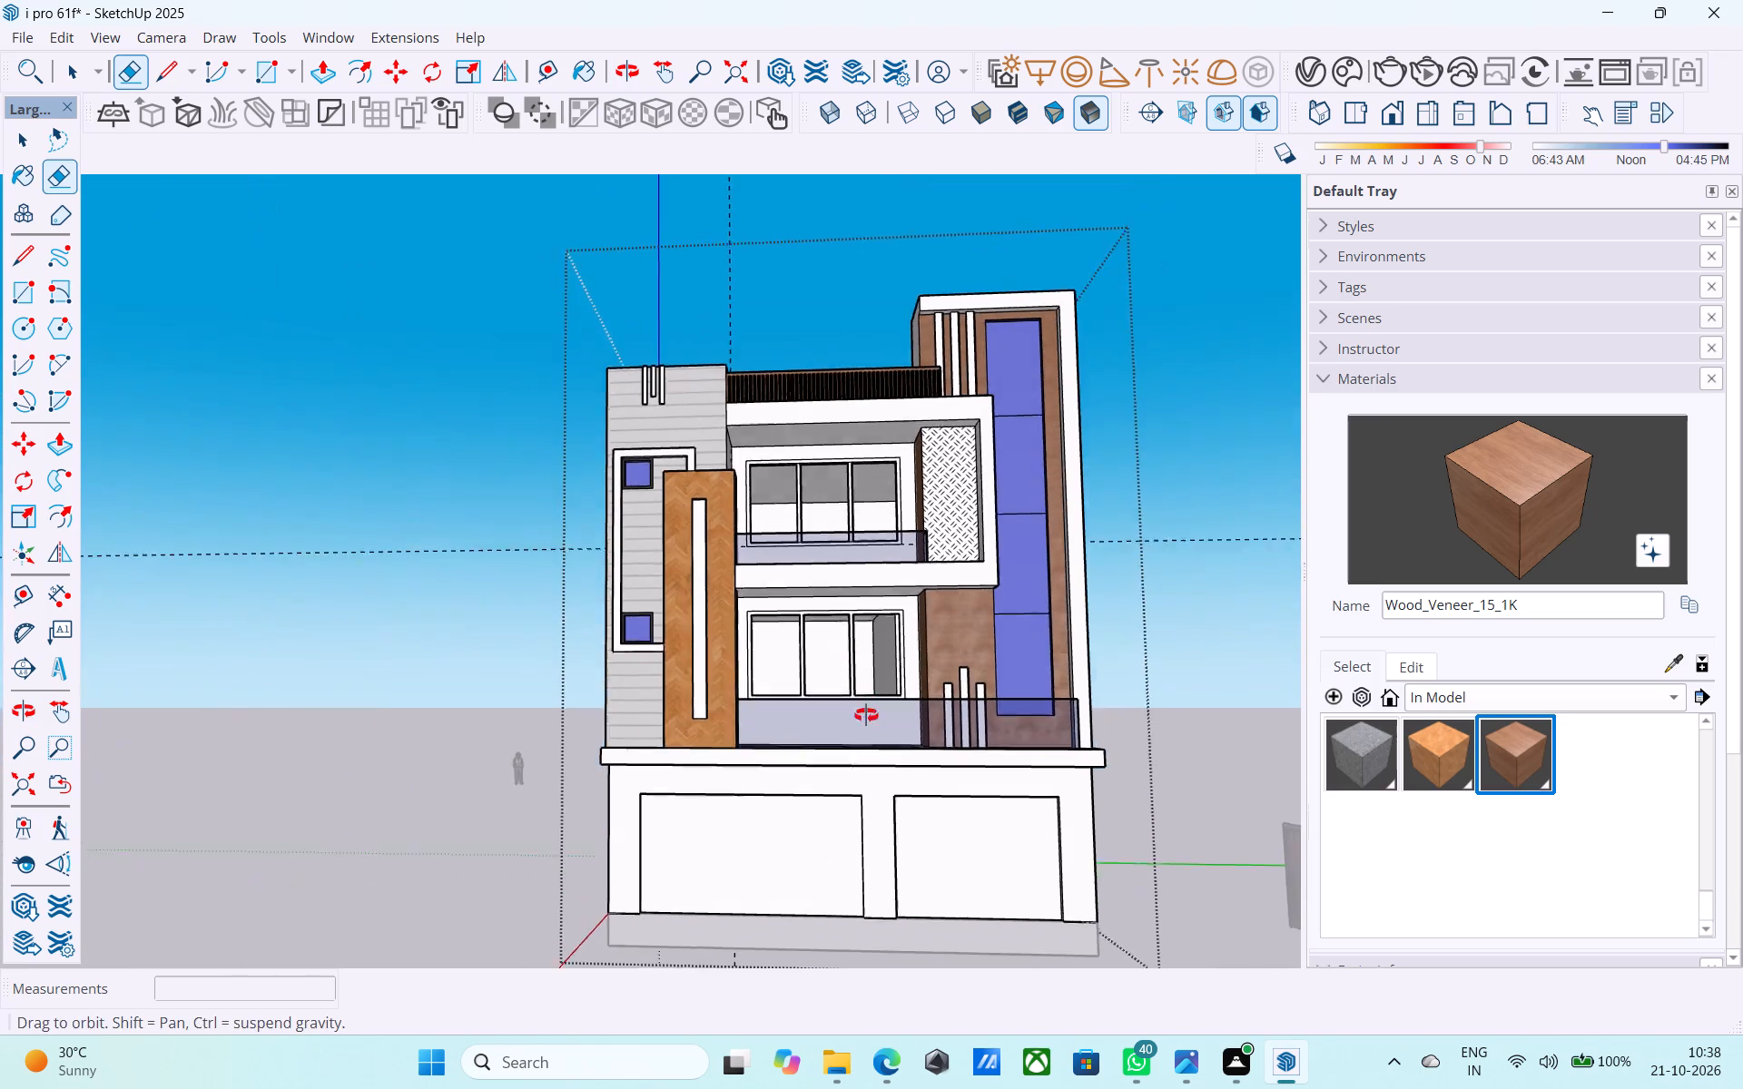
middle_click_drag(866, 715, 862, 806)
key("space")
middle_click_drag(873, 736, 847, 721)
scroll(868, 701, "up", 8)
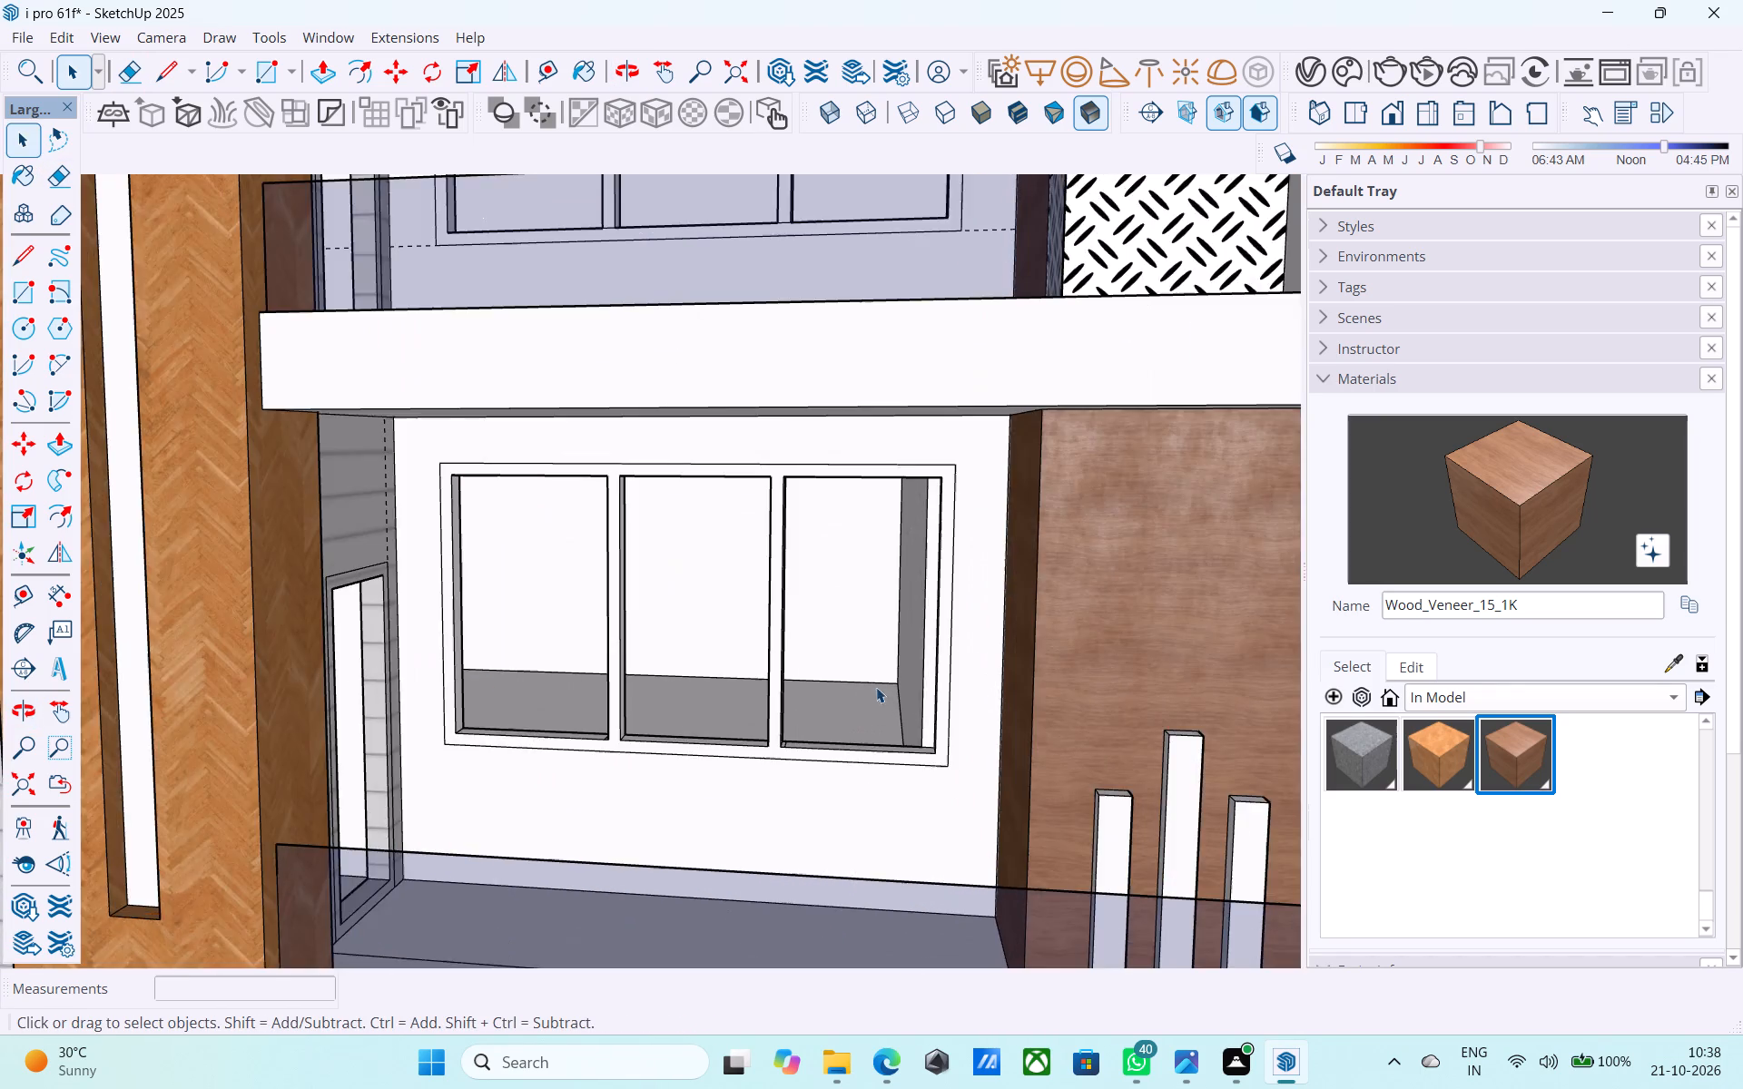
scroll(935, 651, "up", 1)
middle_click_drag(935, 648, 1030, 685)
scroll(934, 664, "up", 6)
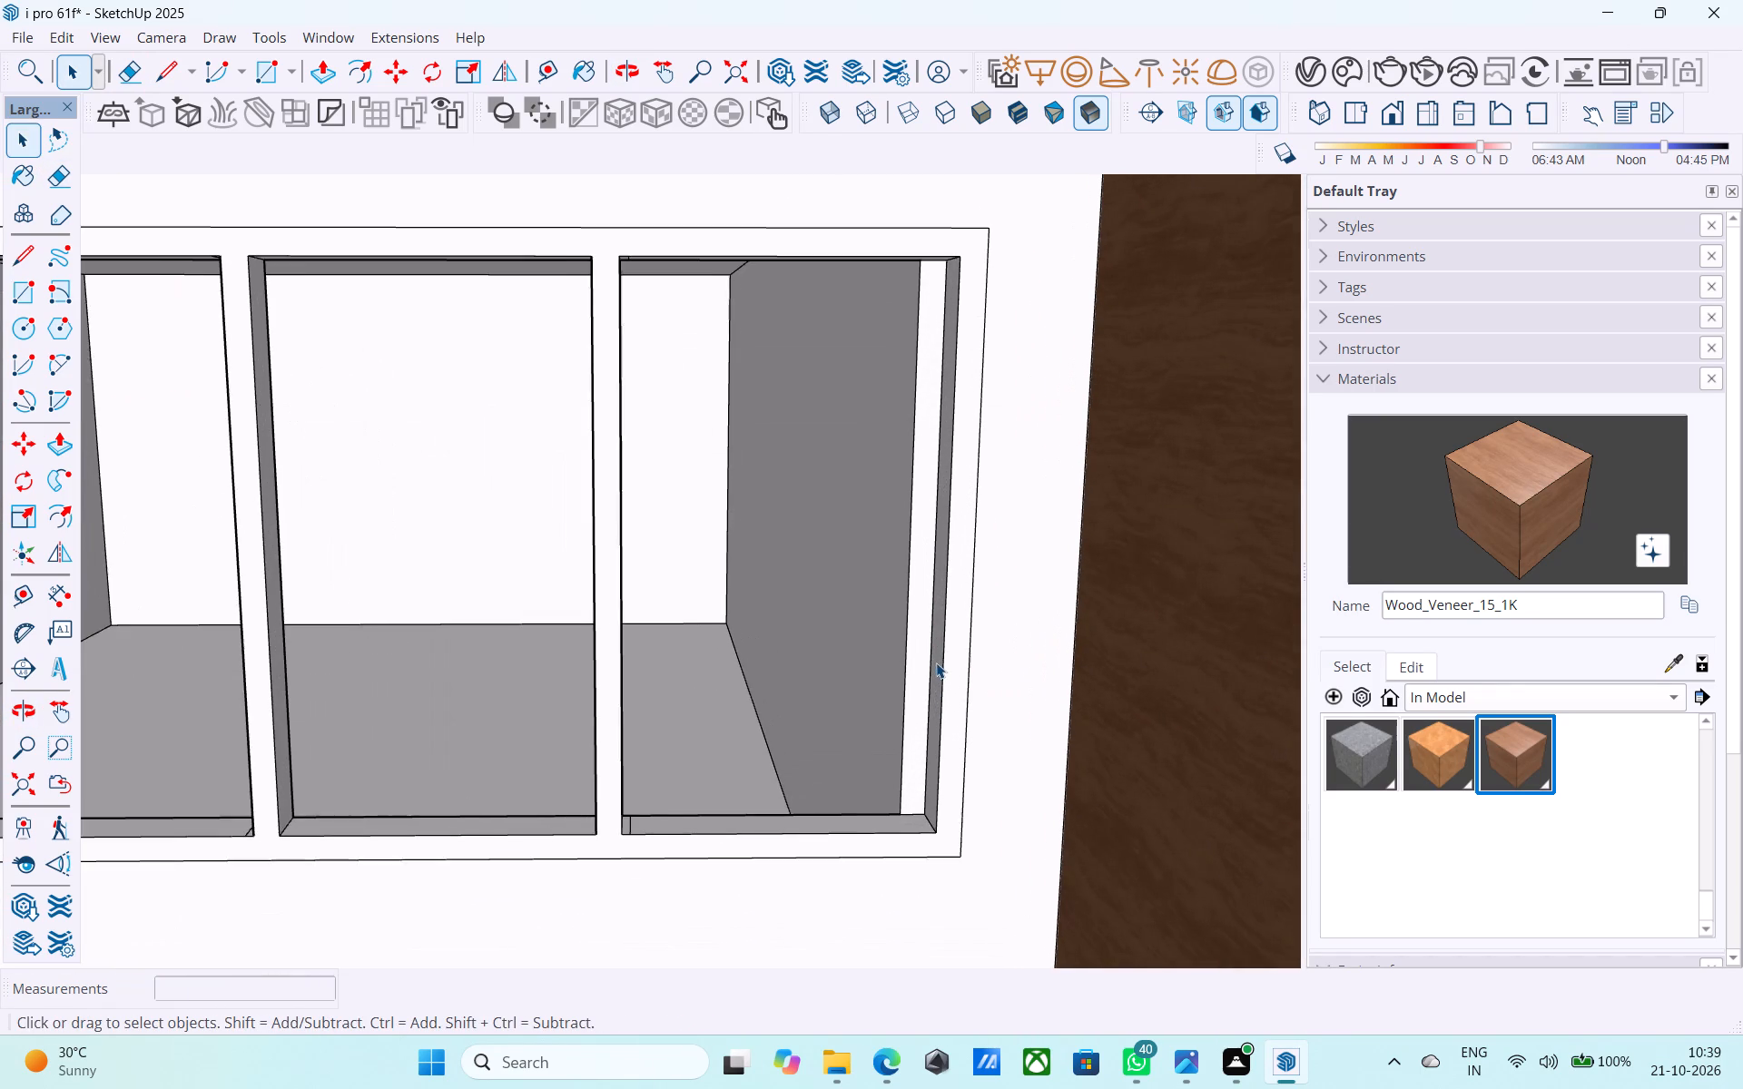
scroll(936, 662, "up", 1)
left_click(936, 662)
key("p")
left_click(936, 662)
left_click(908, 601)
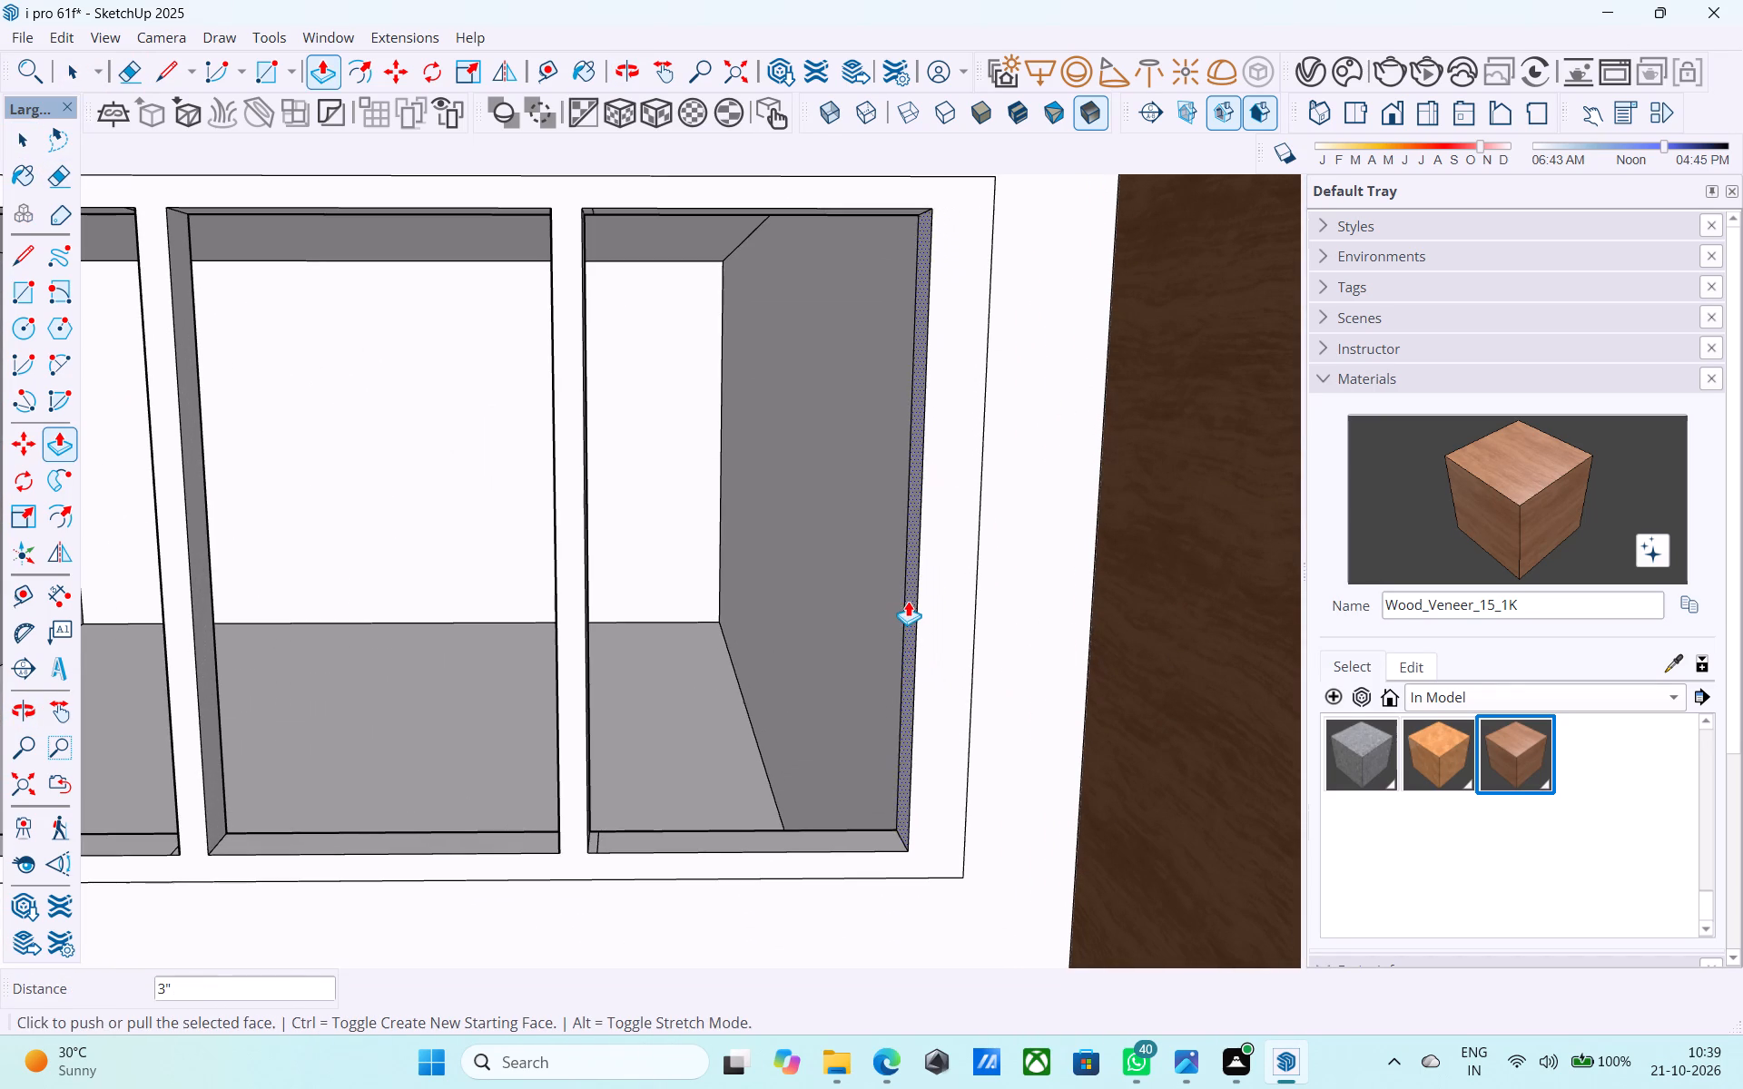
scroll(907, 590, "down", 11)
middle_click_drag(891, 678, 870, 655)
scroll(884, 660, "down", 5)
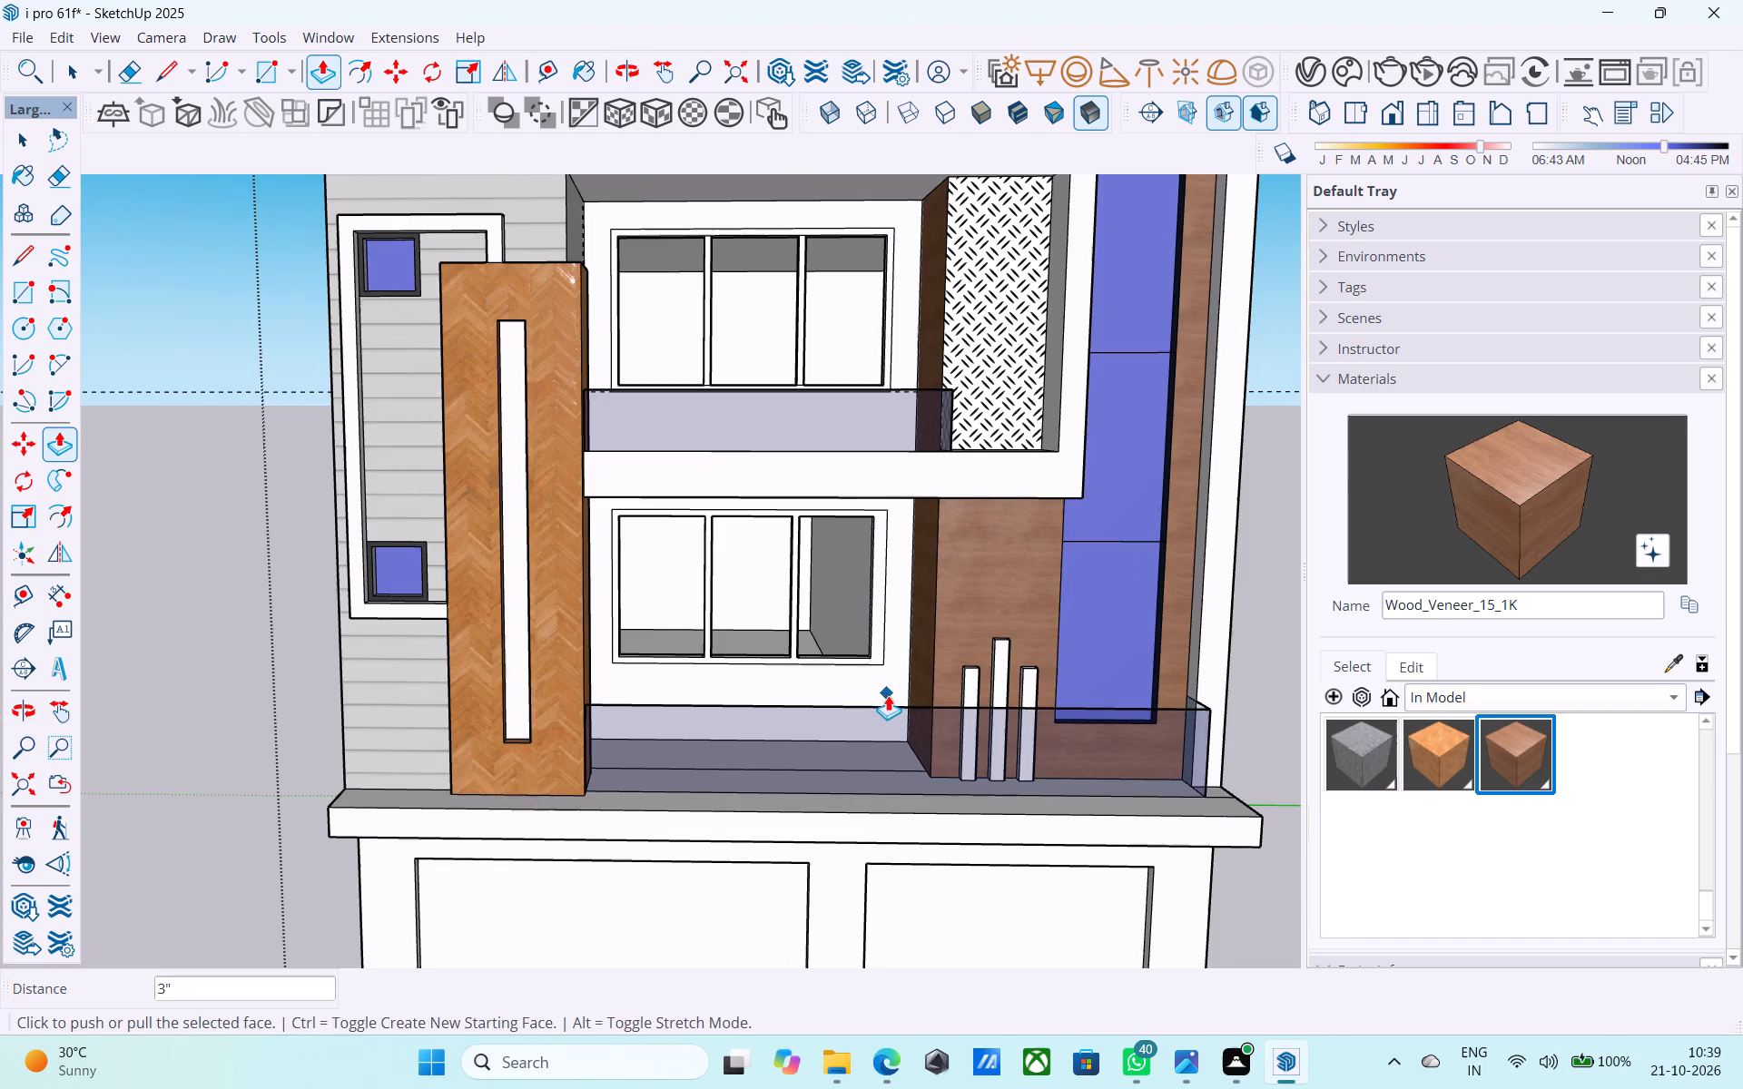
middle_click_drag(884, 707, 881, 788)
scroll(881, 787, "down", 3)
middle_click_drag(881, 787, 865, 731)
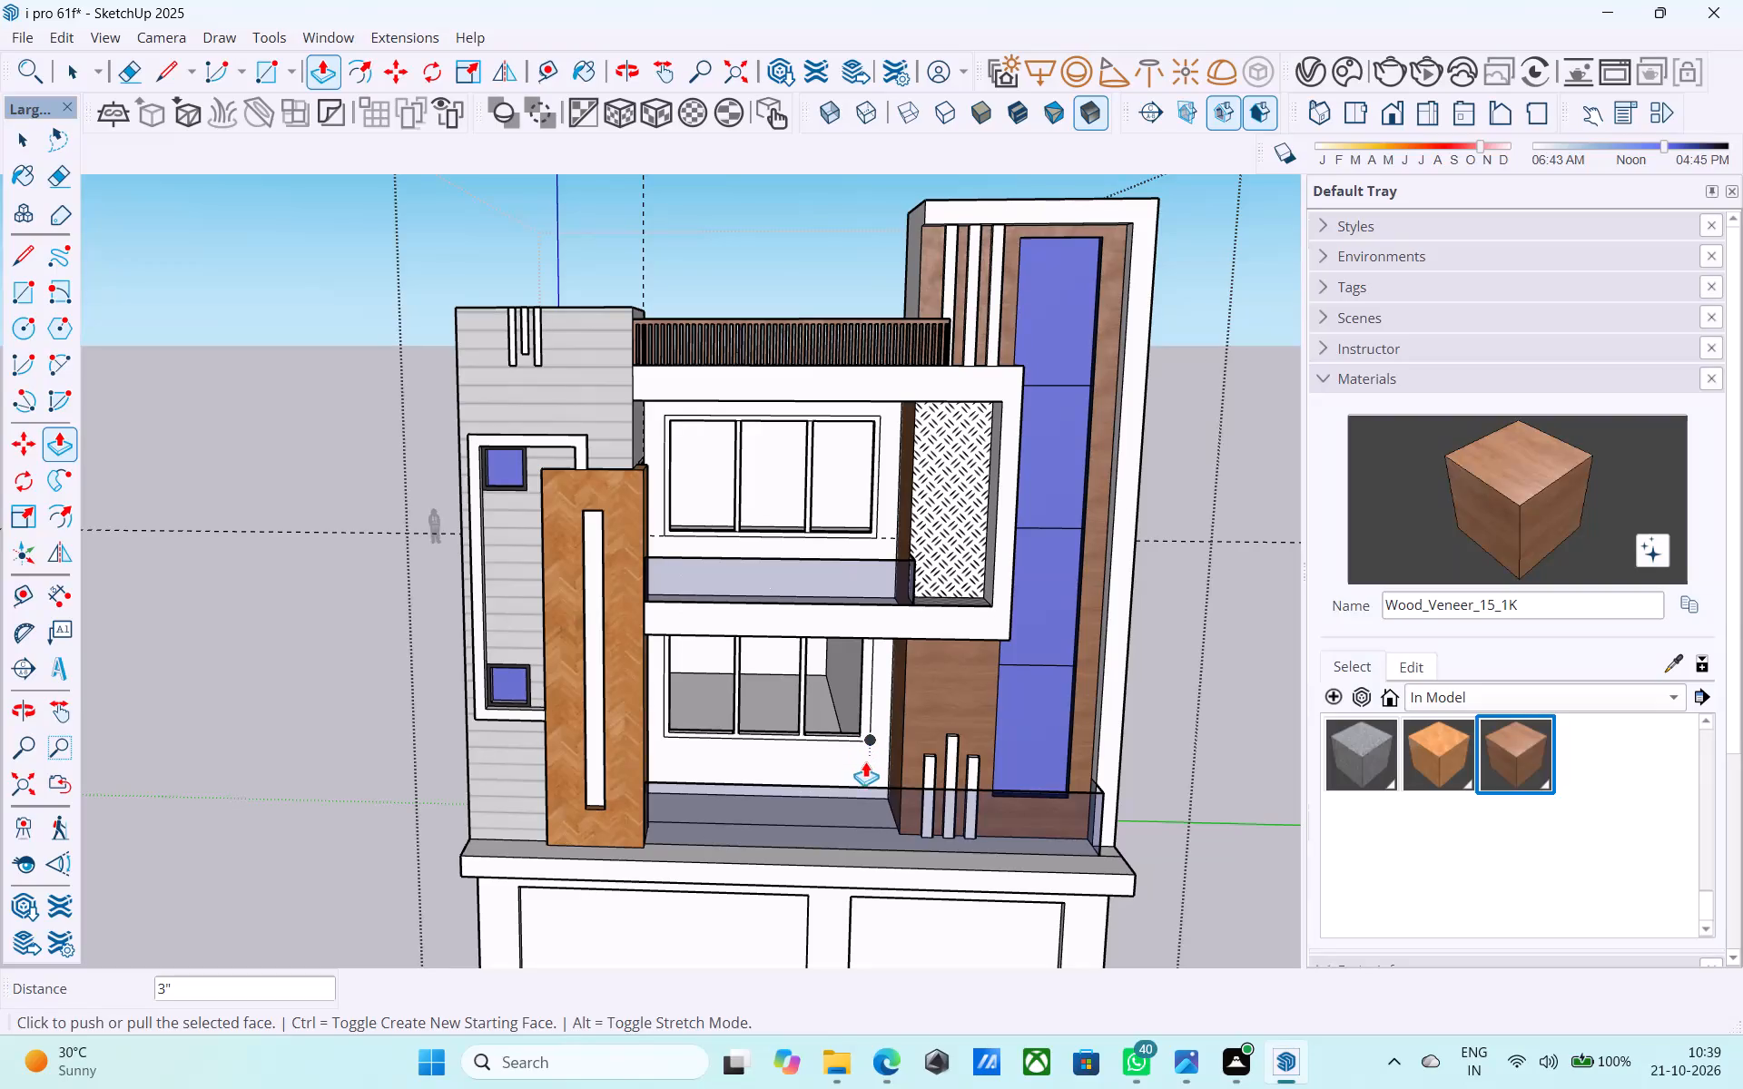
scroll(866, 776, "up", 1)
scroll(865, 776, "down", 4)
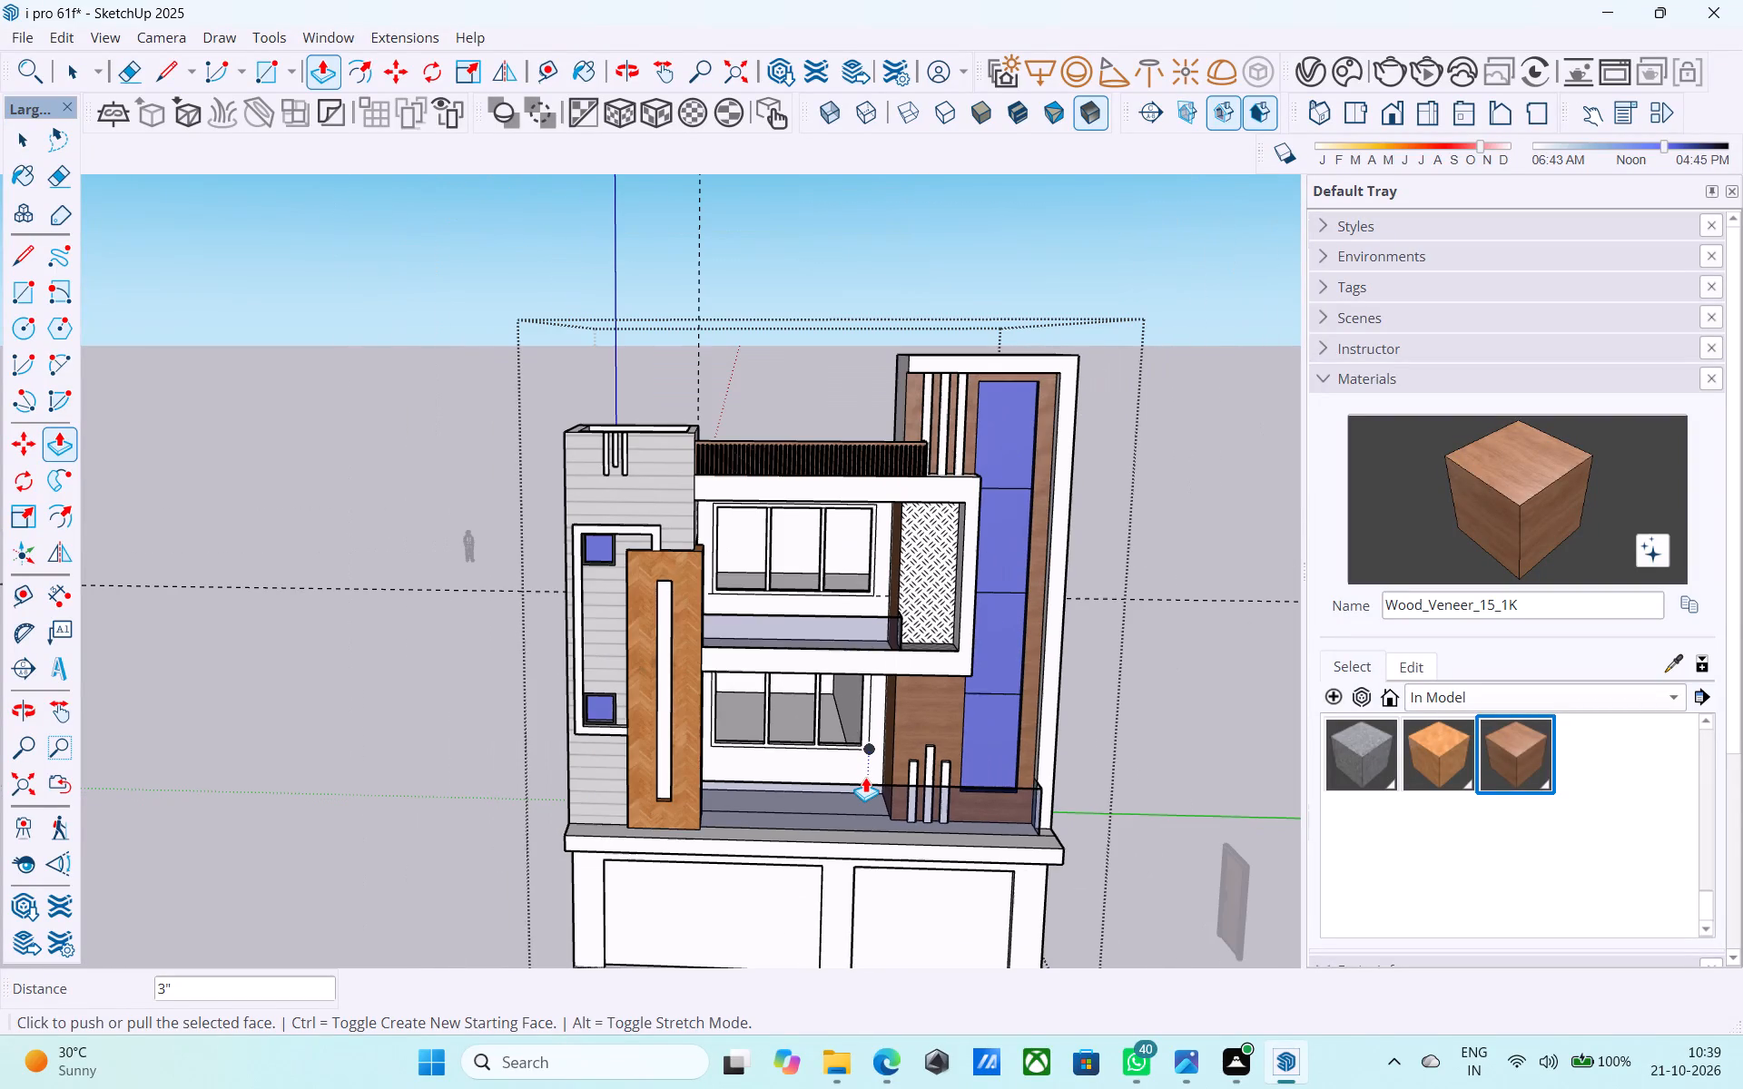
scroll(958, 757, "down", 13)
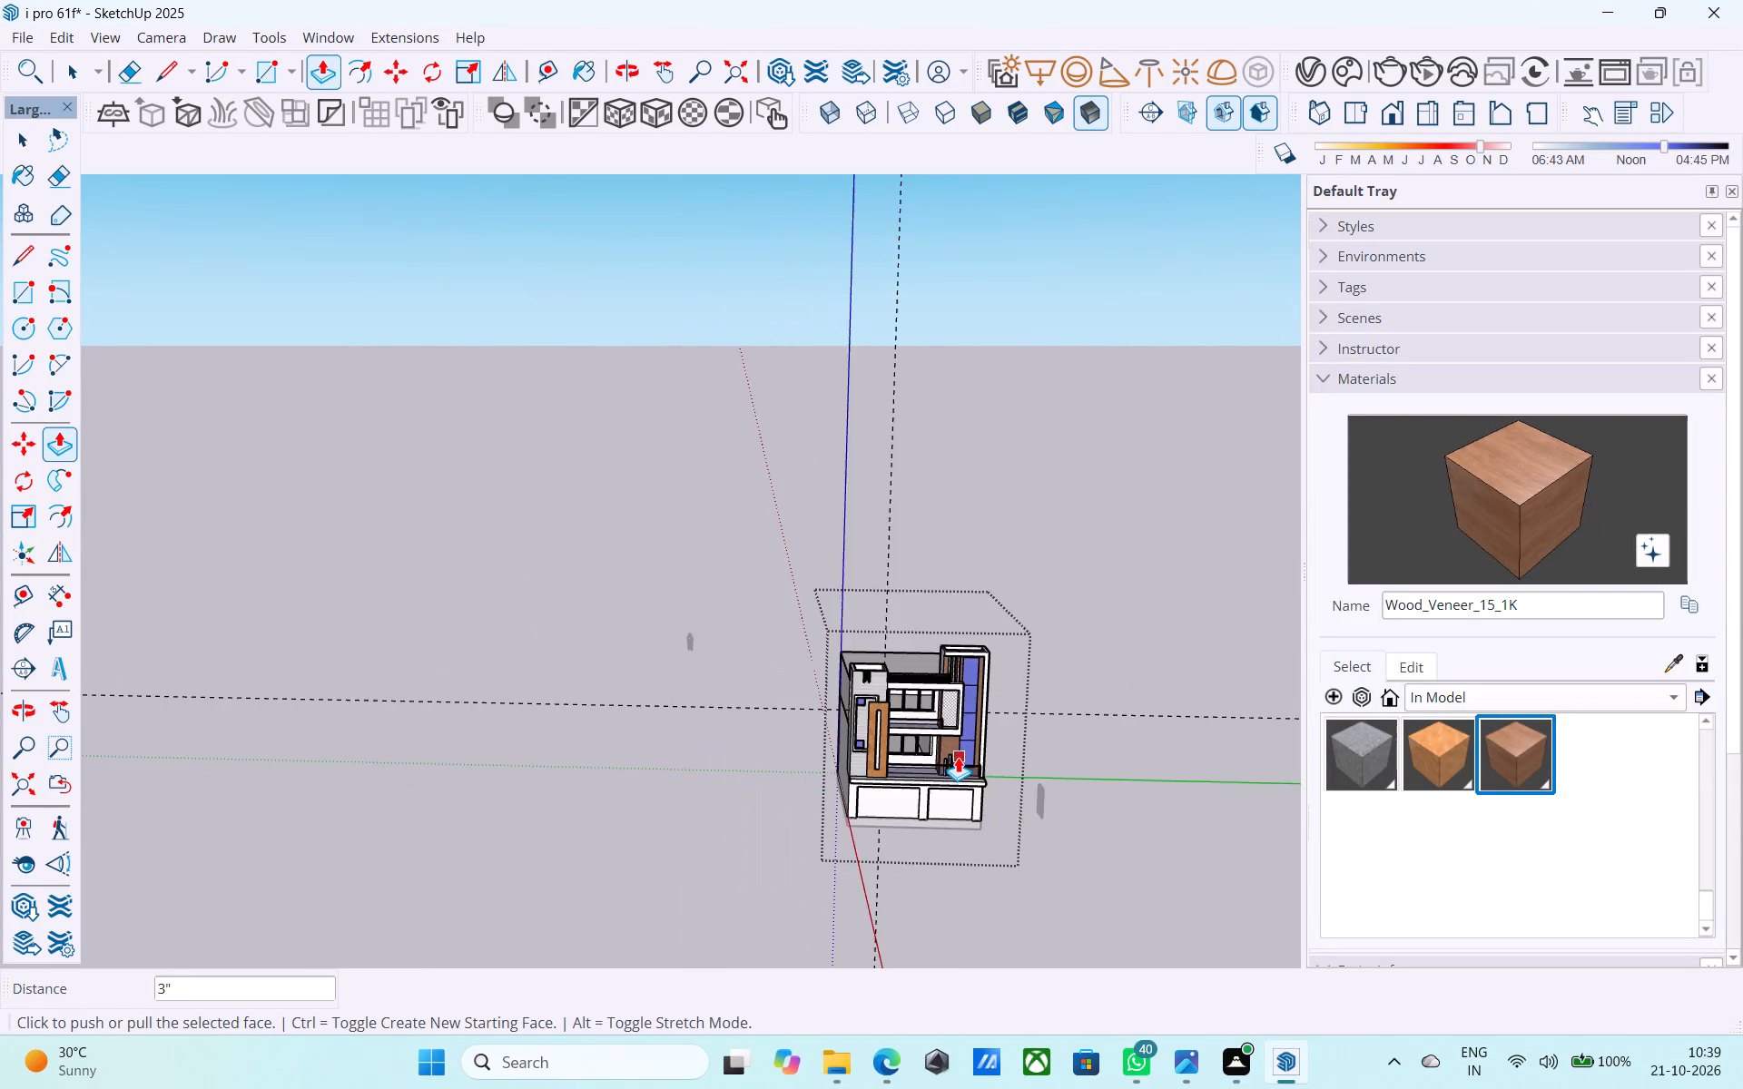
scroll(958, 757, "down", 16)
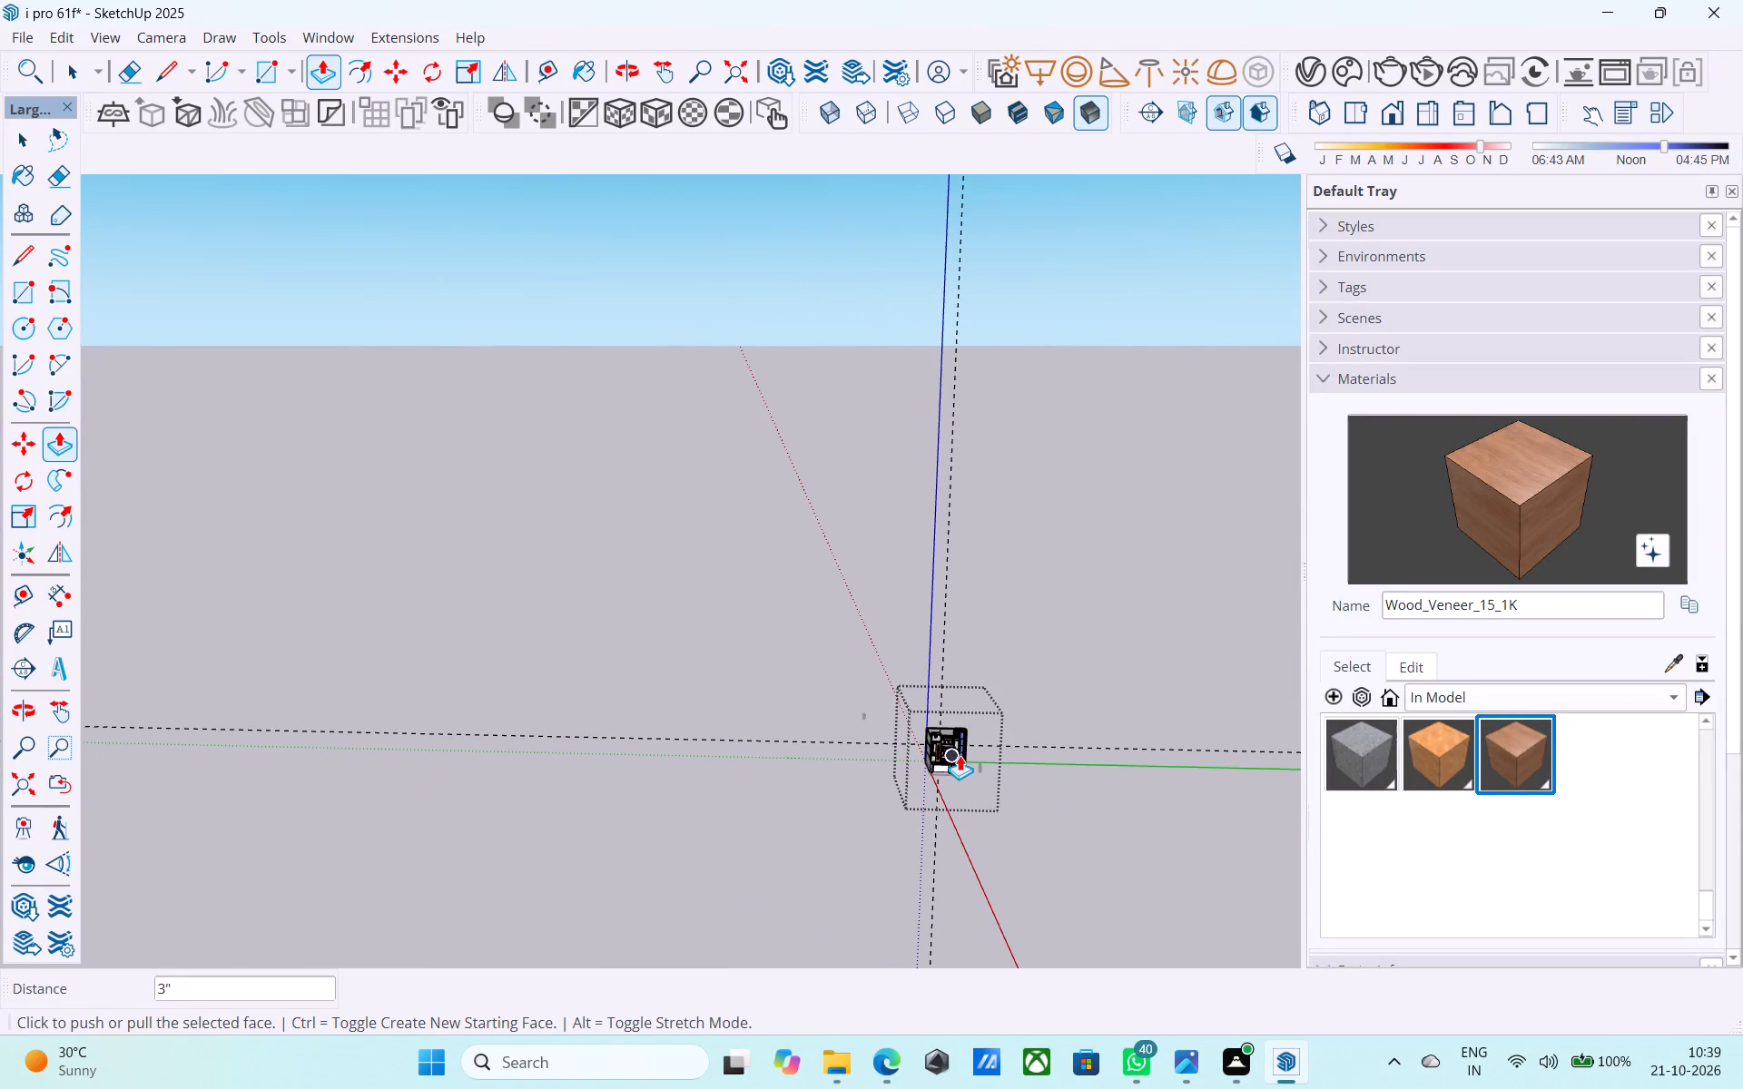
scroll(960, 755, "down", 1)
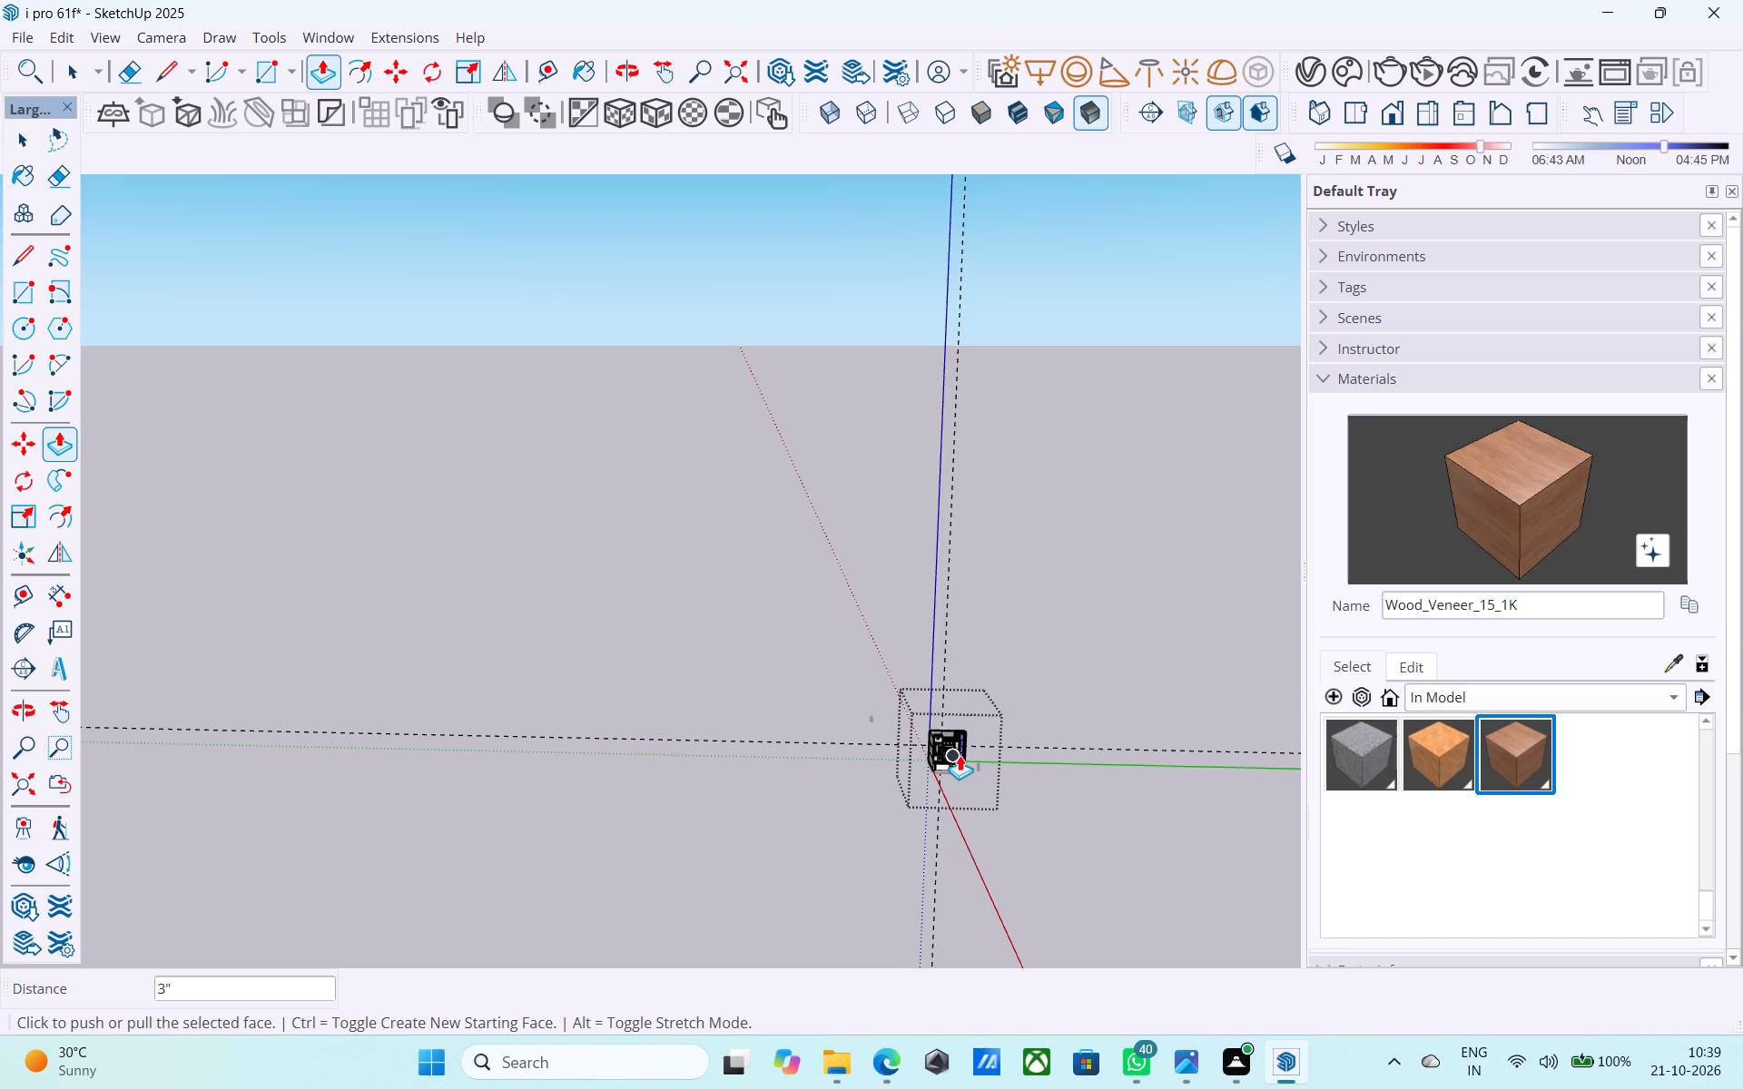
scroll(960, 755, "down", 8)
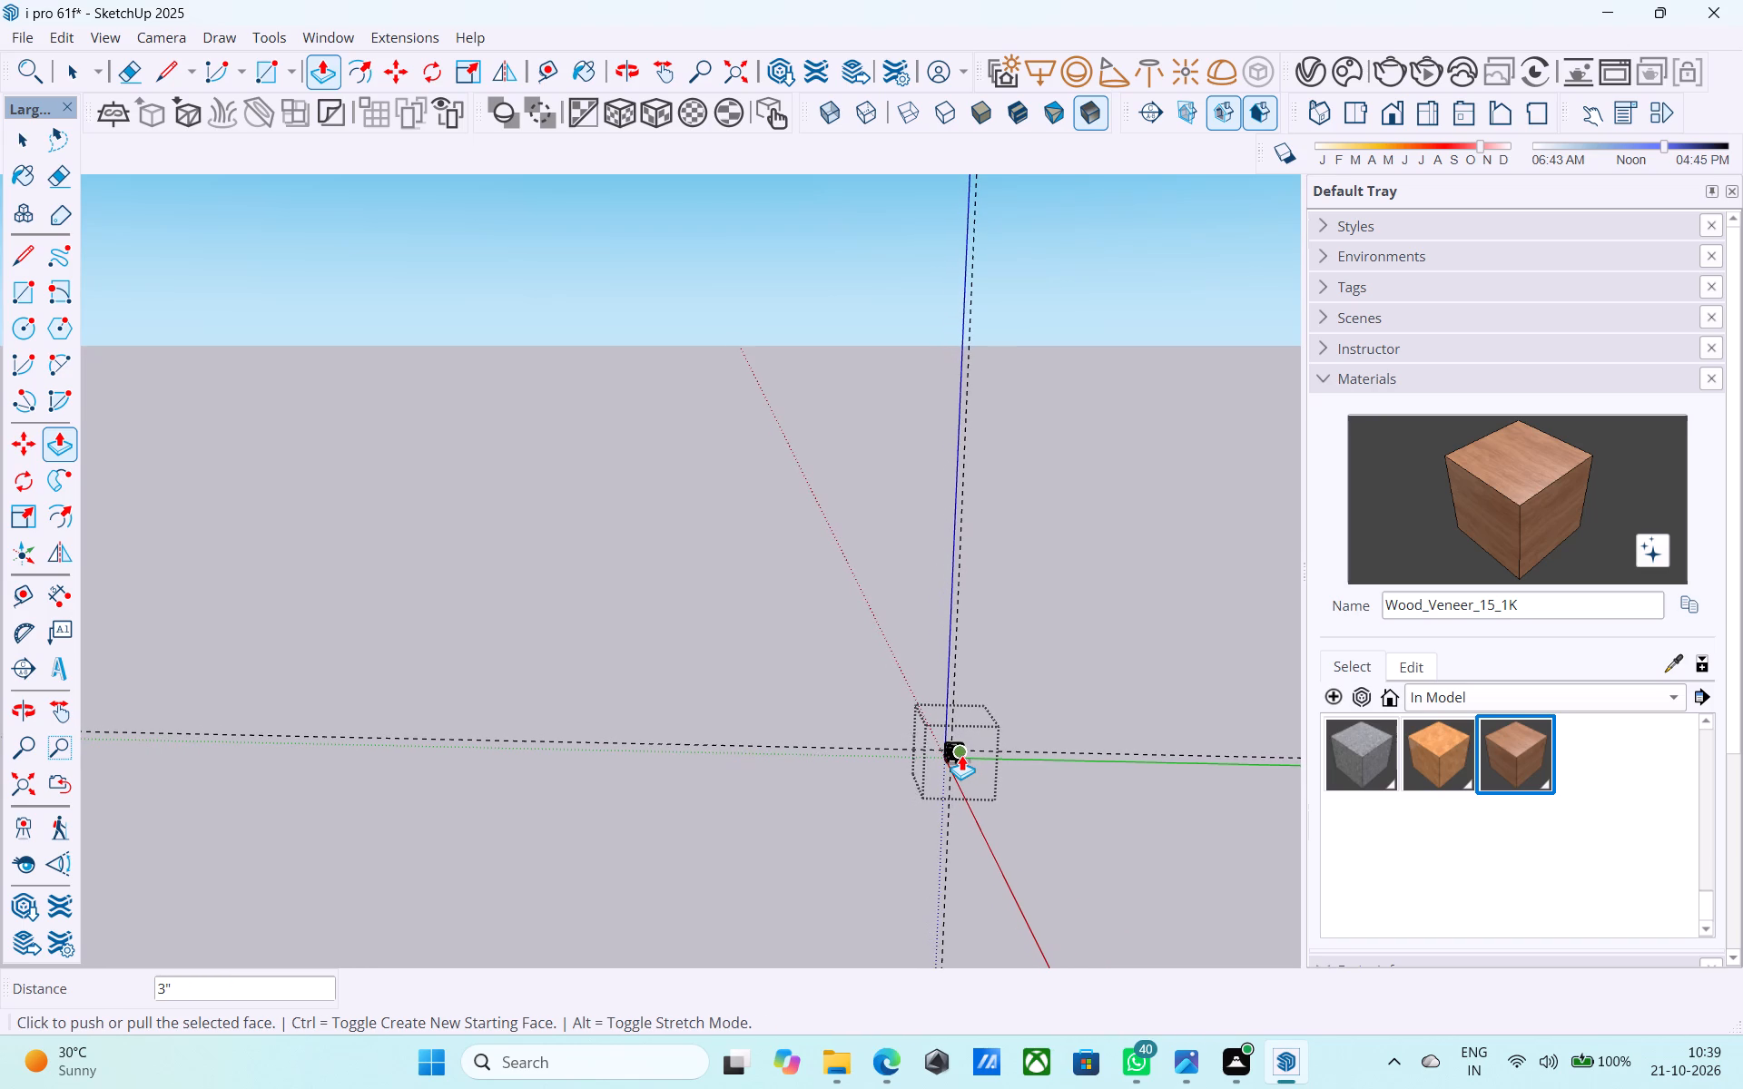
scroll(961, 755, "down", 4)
Paint the upper window's outer frame and both mullions with the Wood_Floor_01_1K material.
middle_click_drag(961, 755, 846, 728)
scroll(1052, 804, "up", 2)
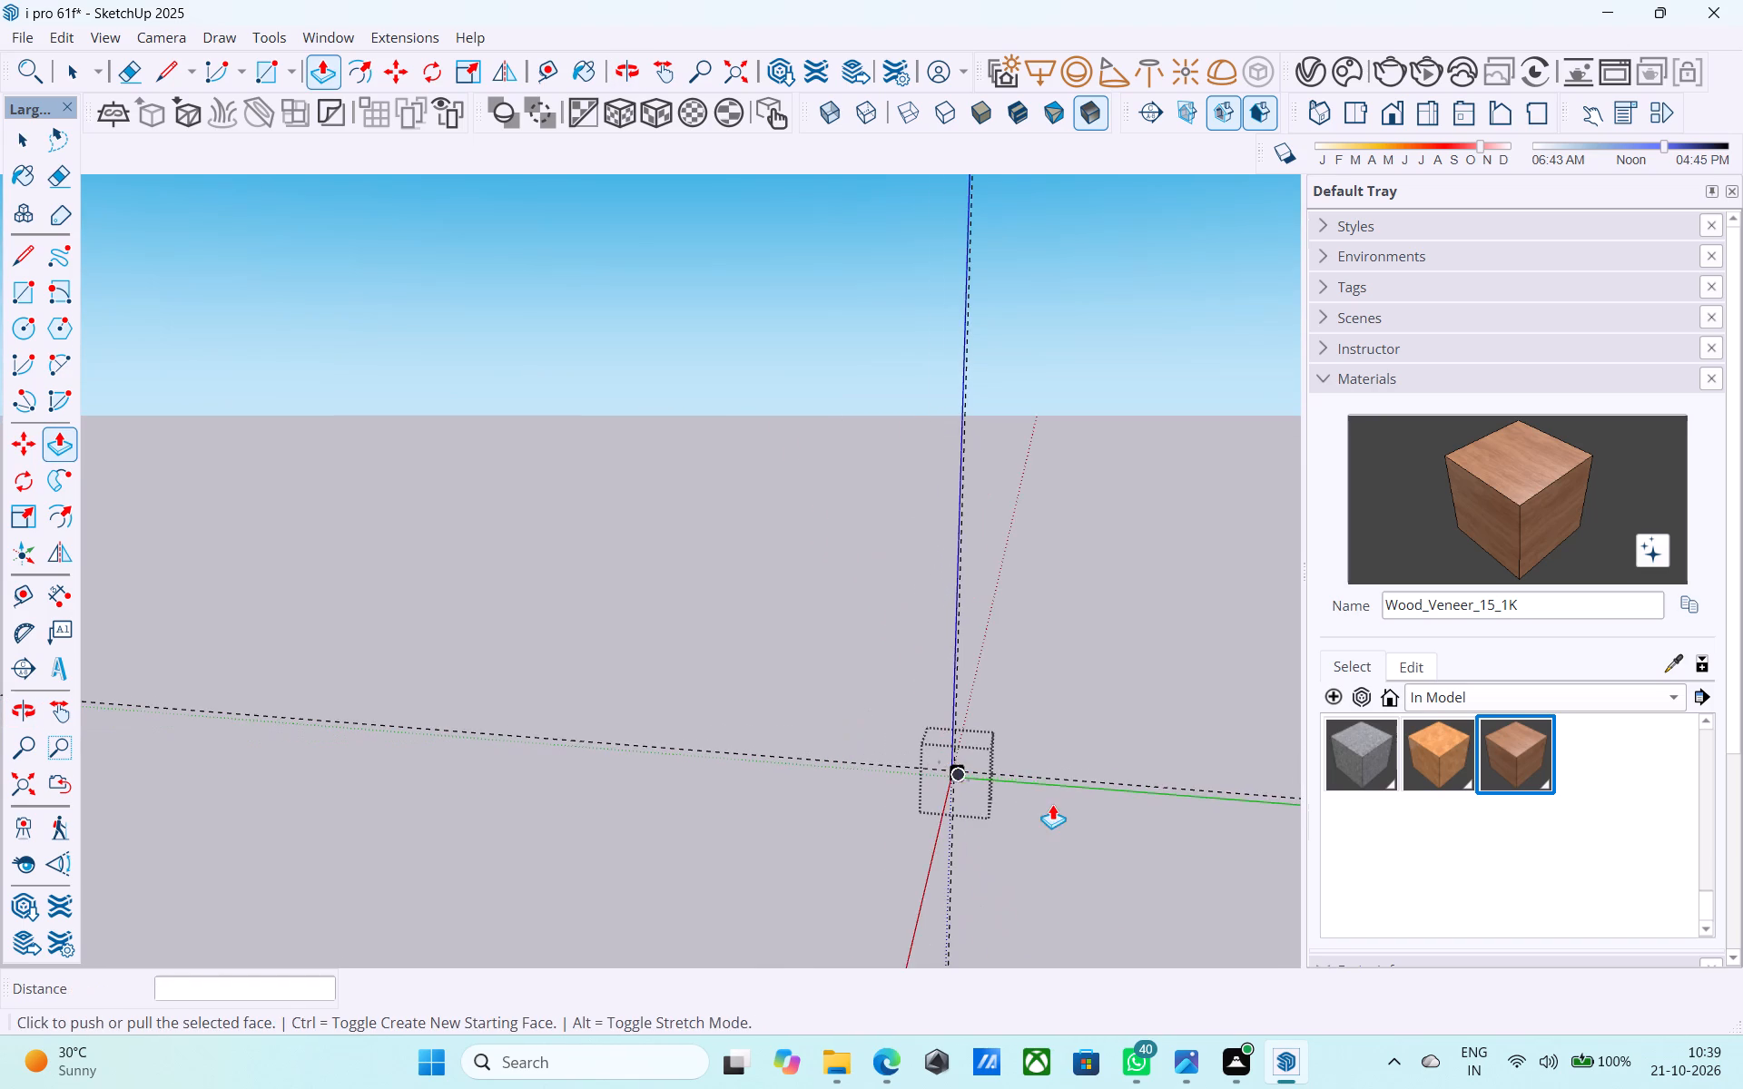
scroll(1052, 804, "up", 20)
scroll(1052, 804, "up", 1)
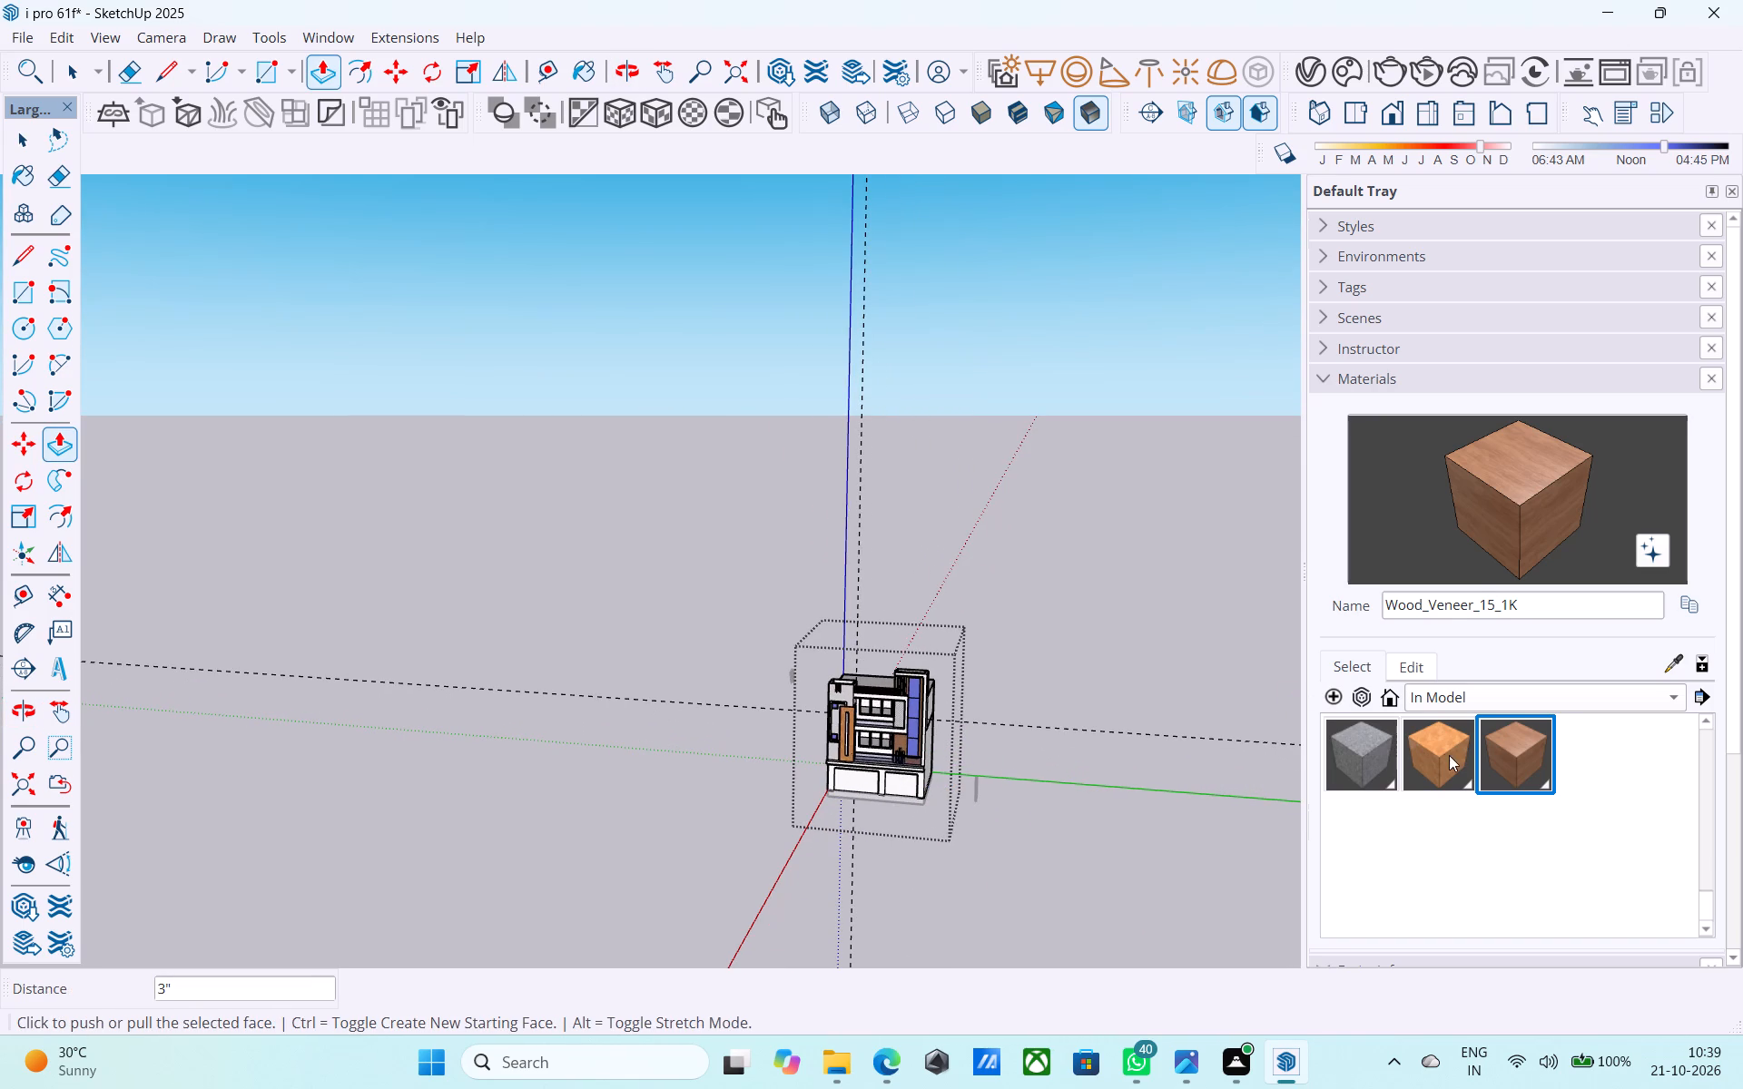
left_click(1449, 755)
scroll(958, 765, "up", 20)
scroll(958, 765, "up", 5)
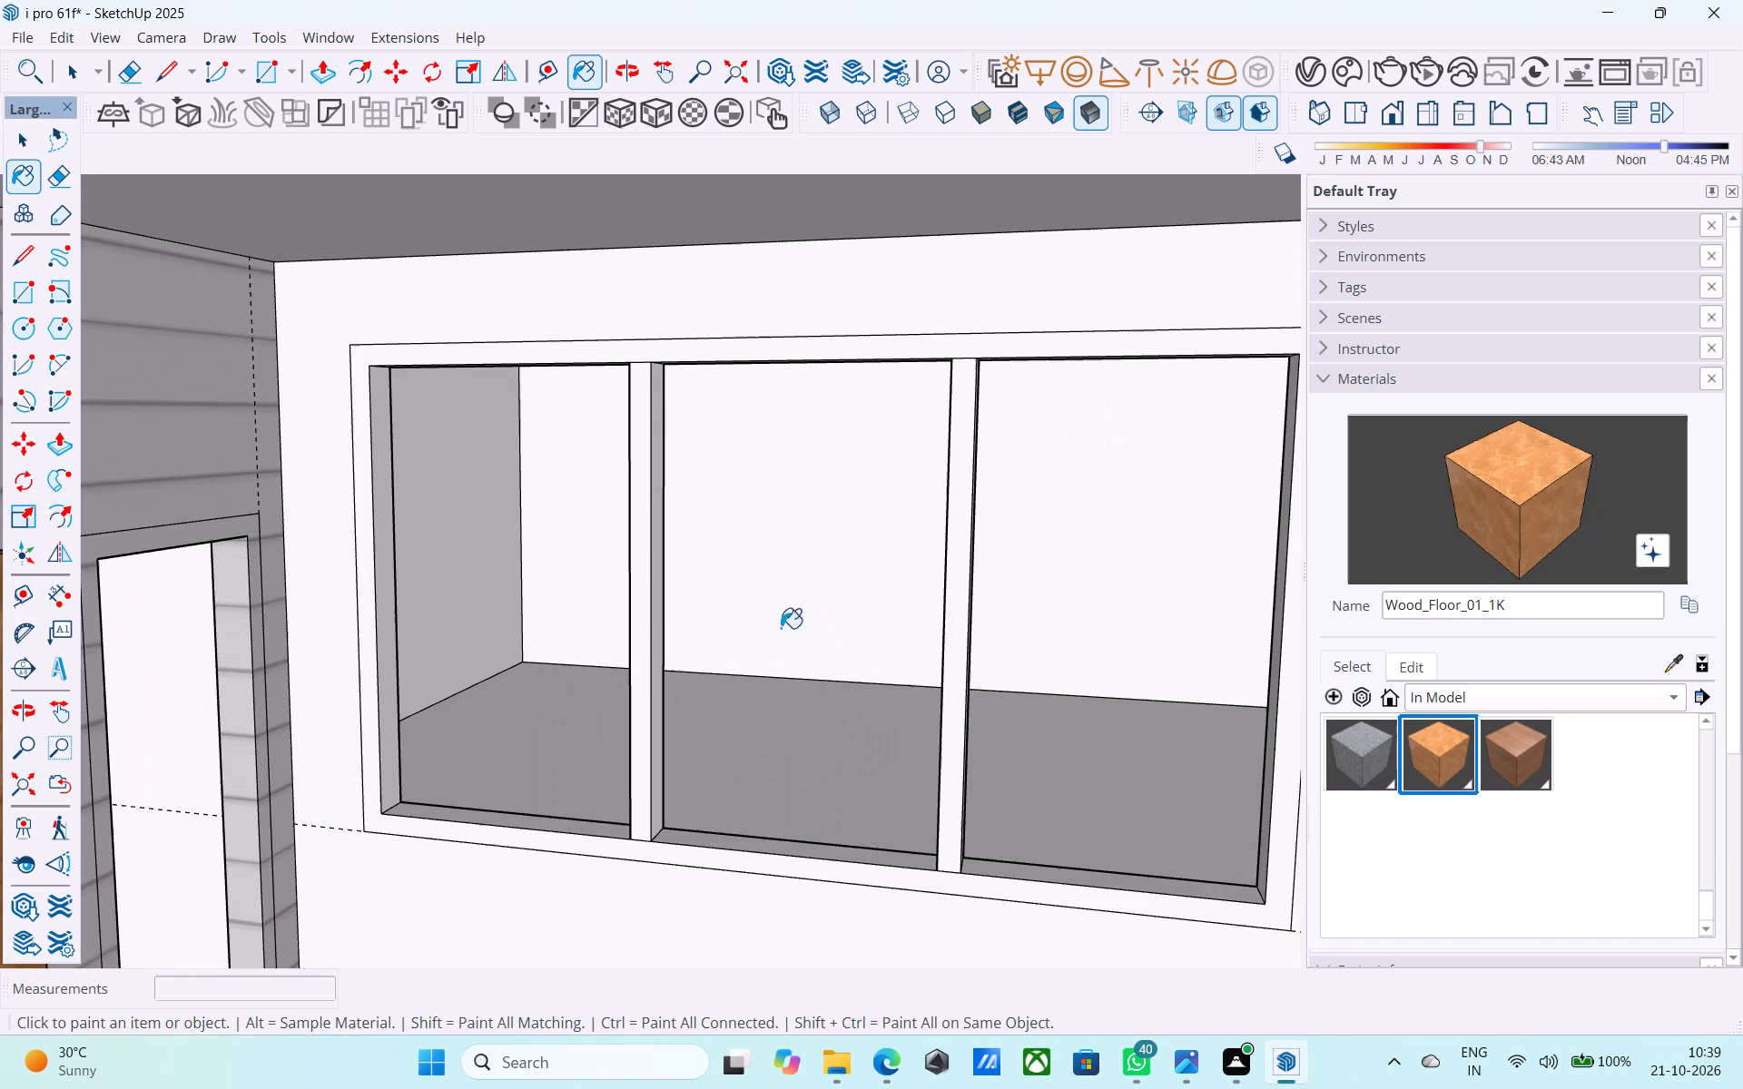
left_click(645, 615)
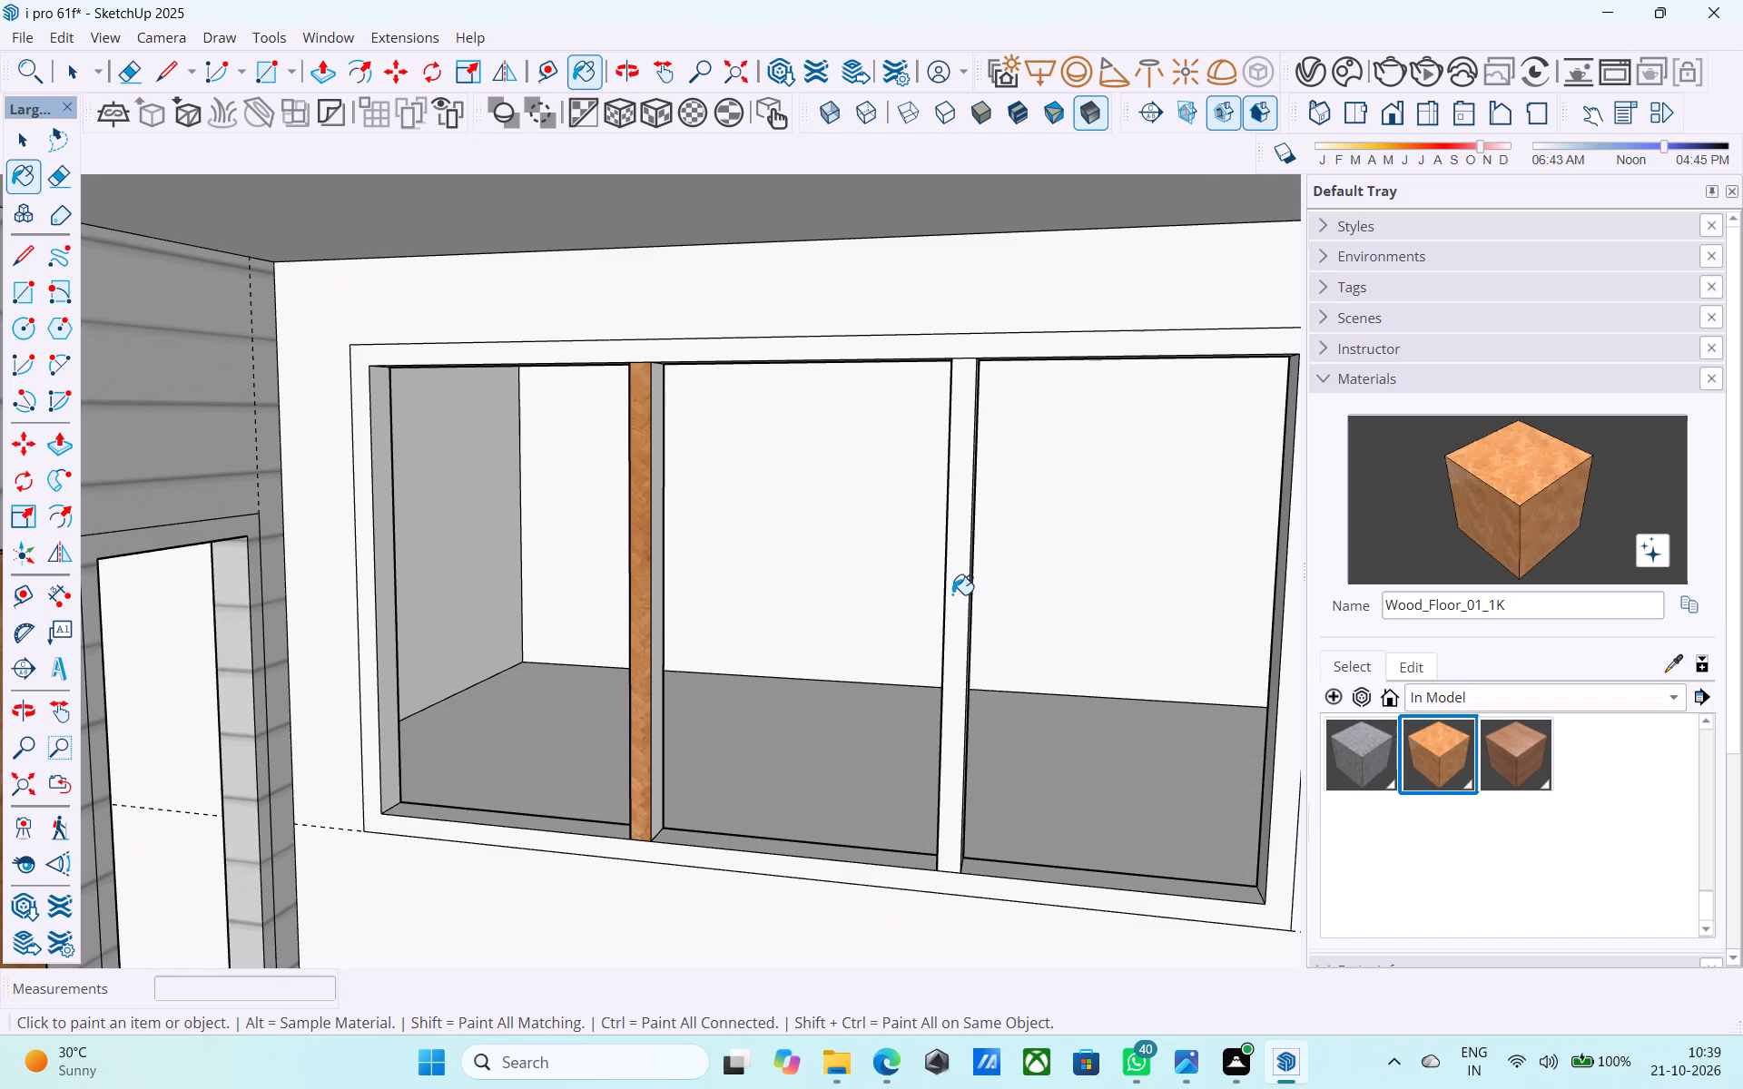
left_click(952, 594)
left_click(729, 348)
Paint the lower window's frame, including its mullions, with the same Wood_Floor_01_1K material.
scroll(606, 388, "down", 5)
scroll(664, 519, "down", 5)
scroll(729, 696, "up", 4)
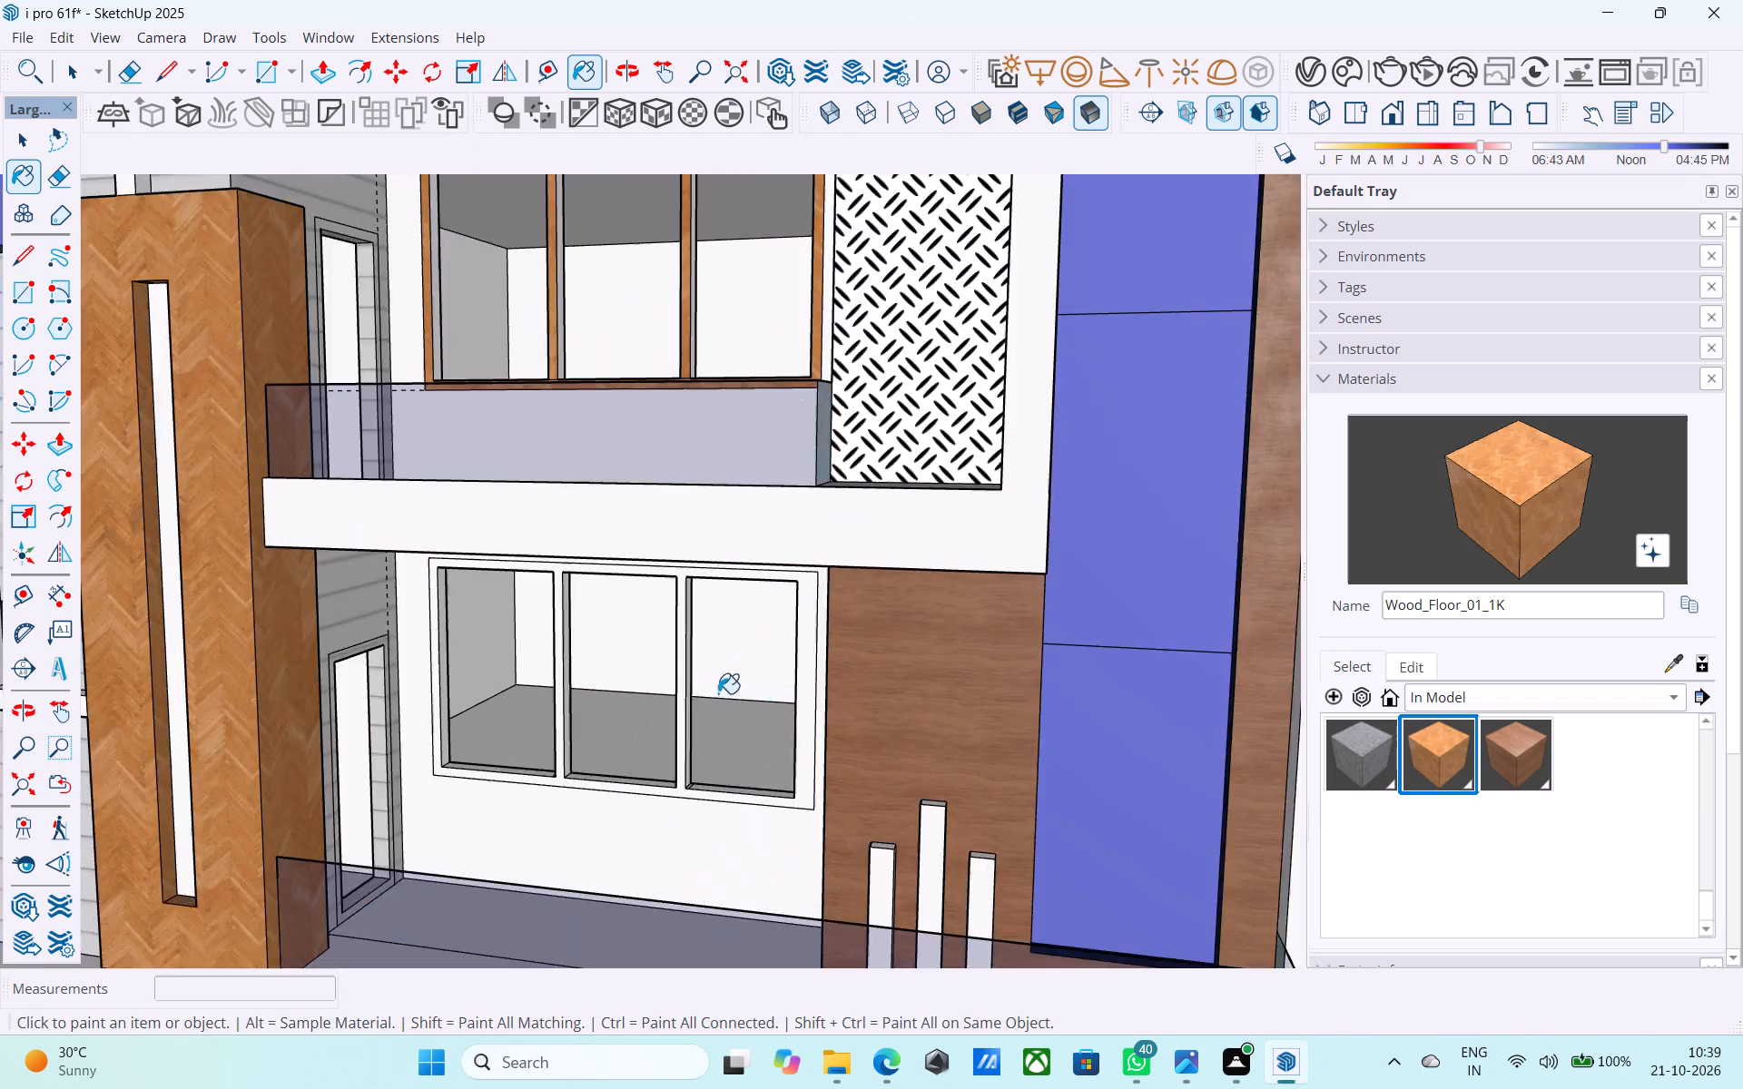
scroll(718, 693, "up", 4)
scroll(647, 688, "down", 6)
scroll(584, 840, "up", 15)
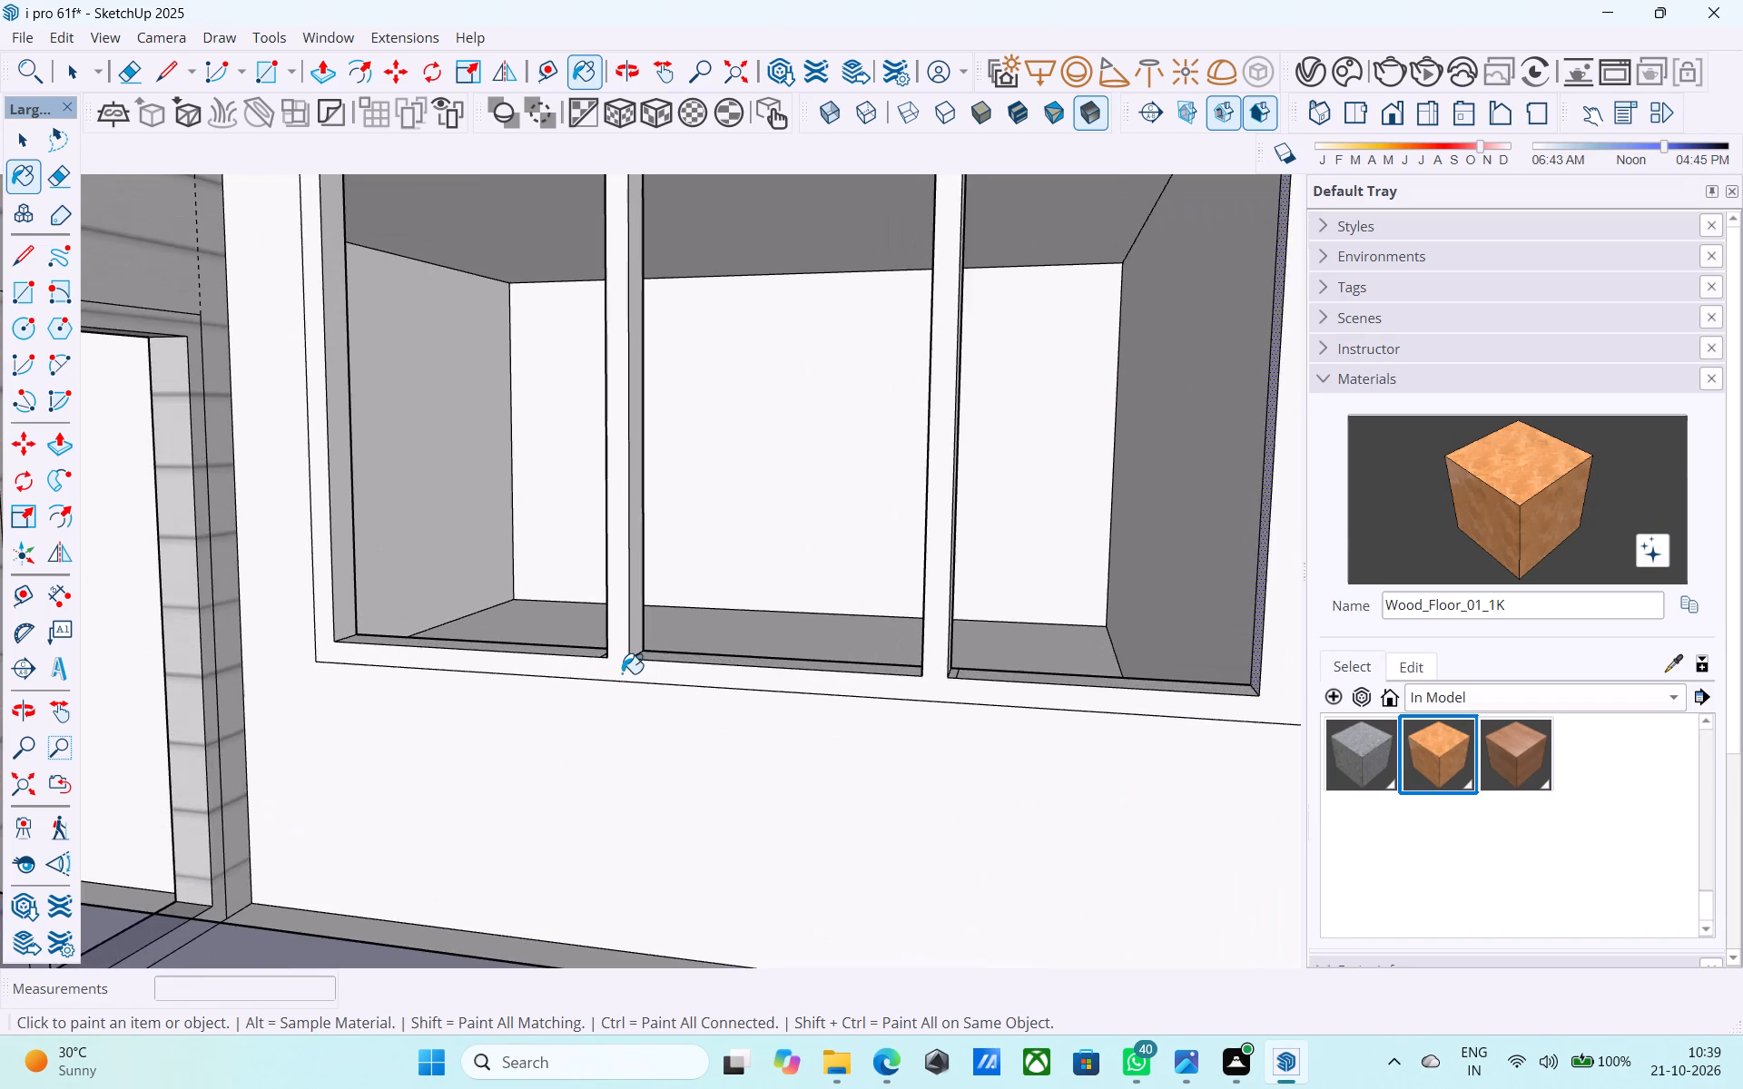
left_click(622, 673)
Examine the painted facade and the whole building from the front, both sides, above and below.
scroll(622, 673, "down", 5)
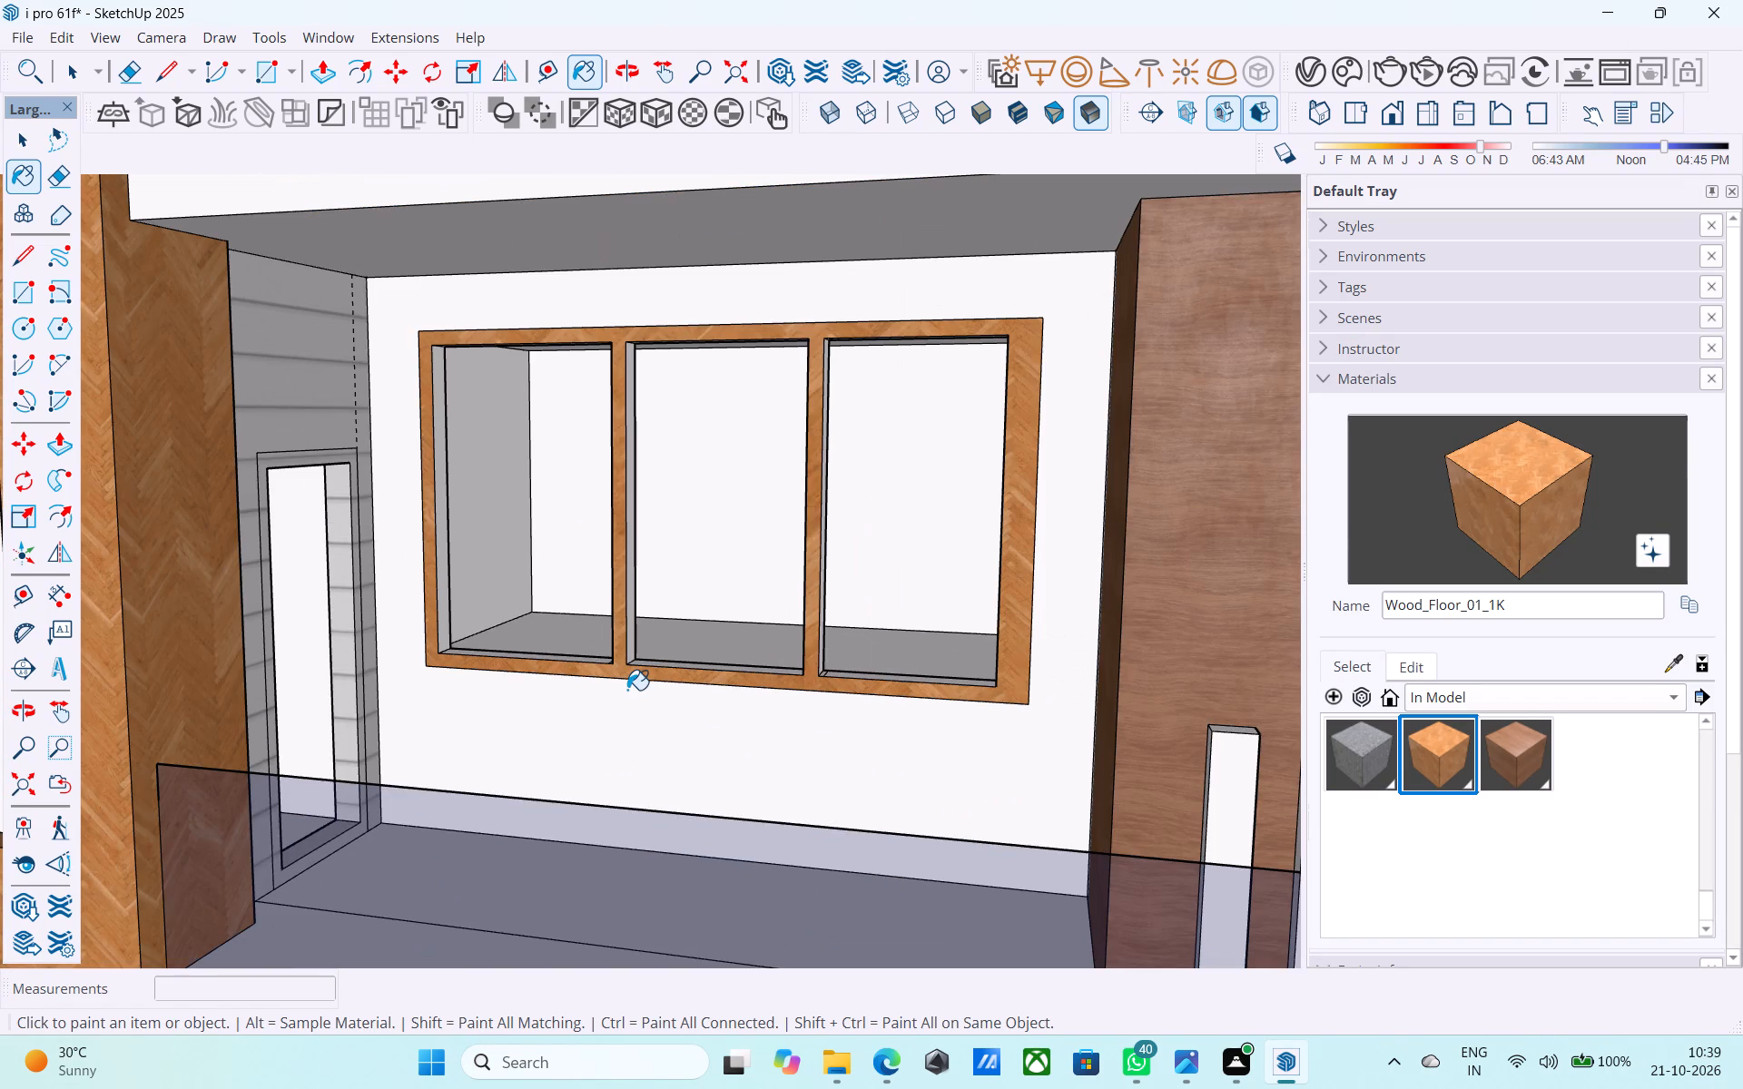
scroll(637, 681, "down", 2)
middle_click_drag(635, 677, 645, 676)
scroll(645, 676, "down", 6)
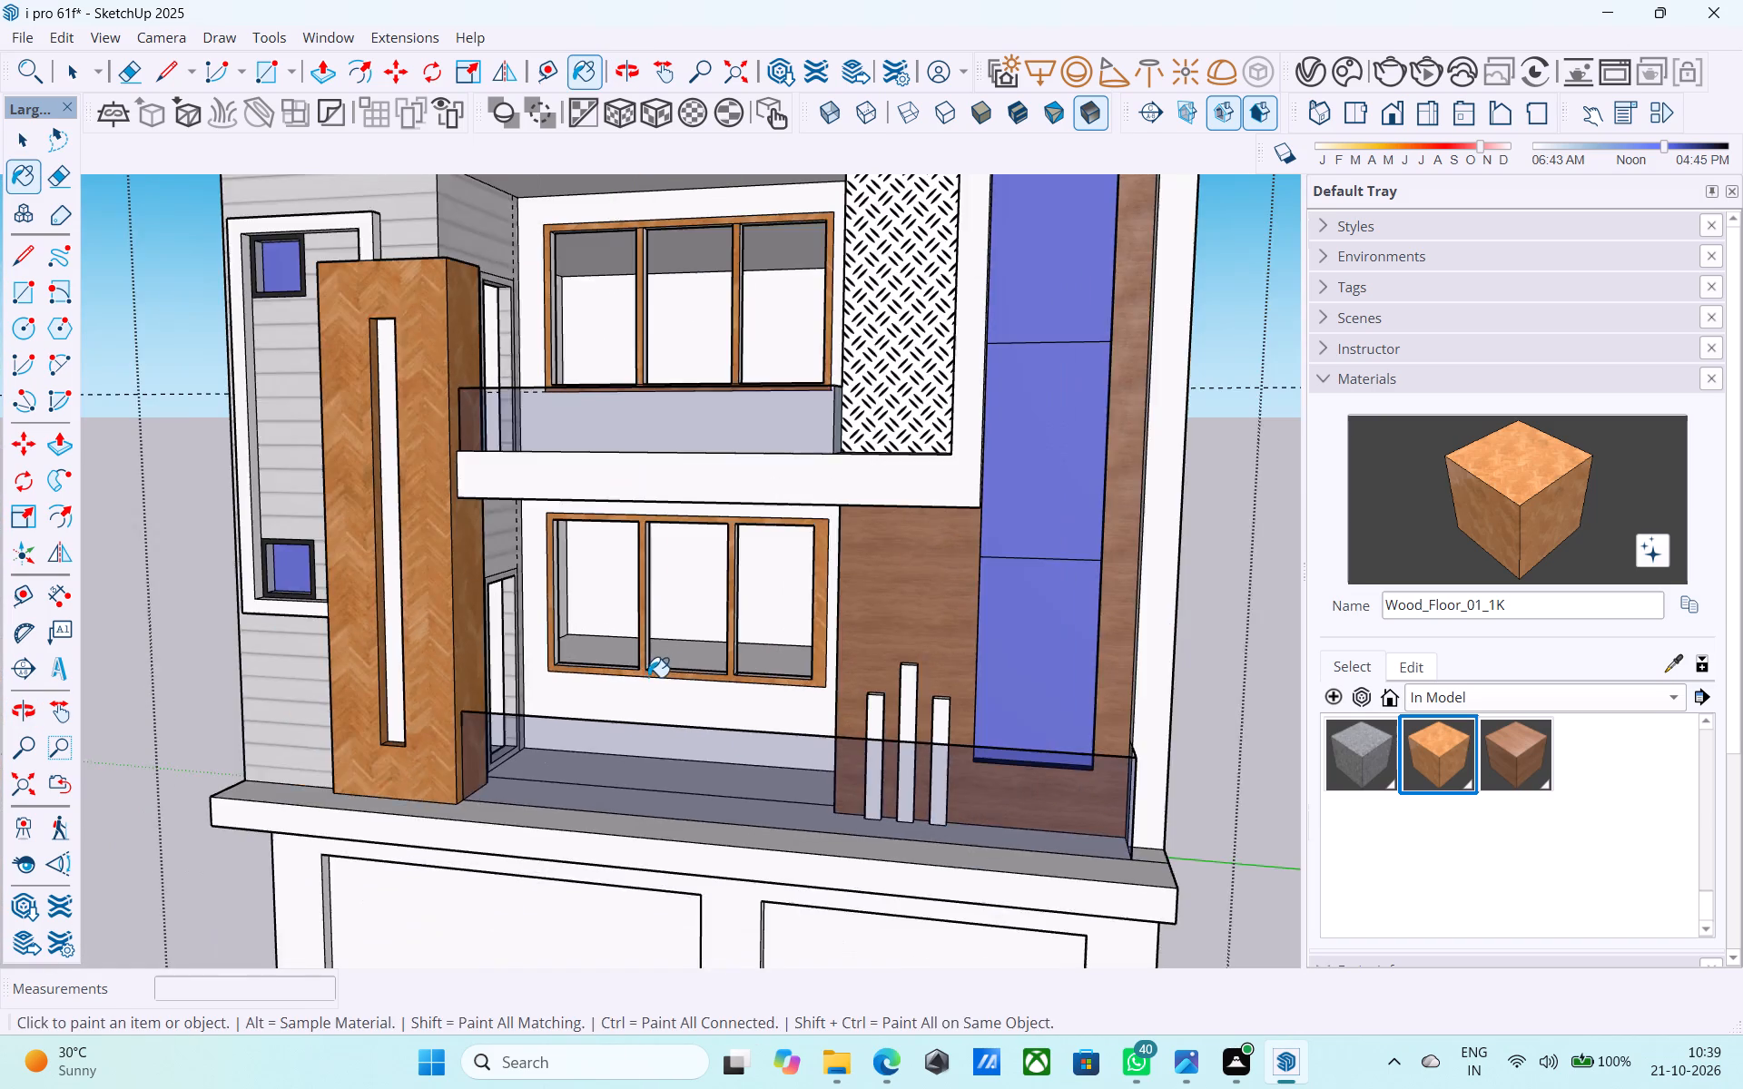
scroll(648, 672, "down", 4)
middle_click_drag(649, 670, 687, 701)
middle_click_drag(685, 525, 601, 487)
scroll(782, 645, "down", 4)
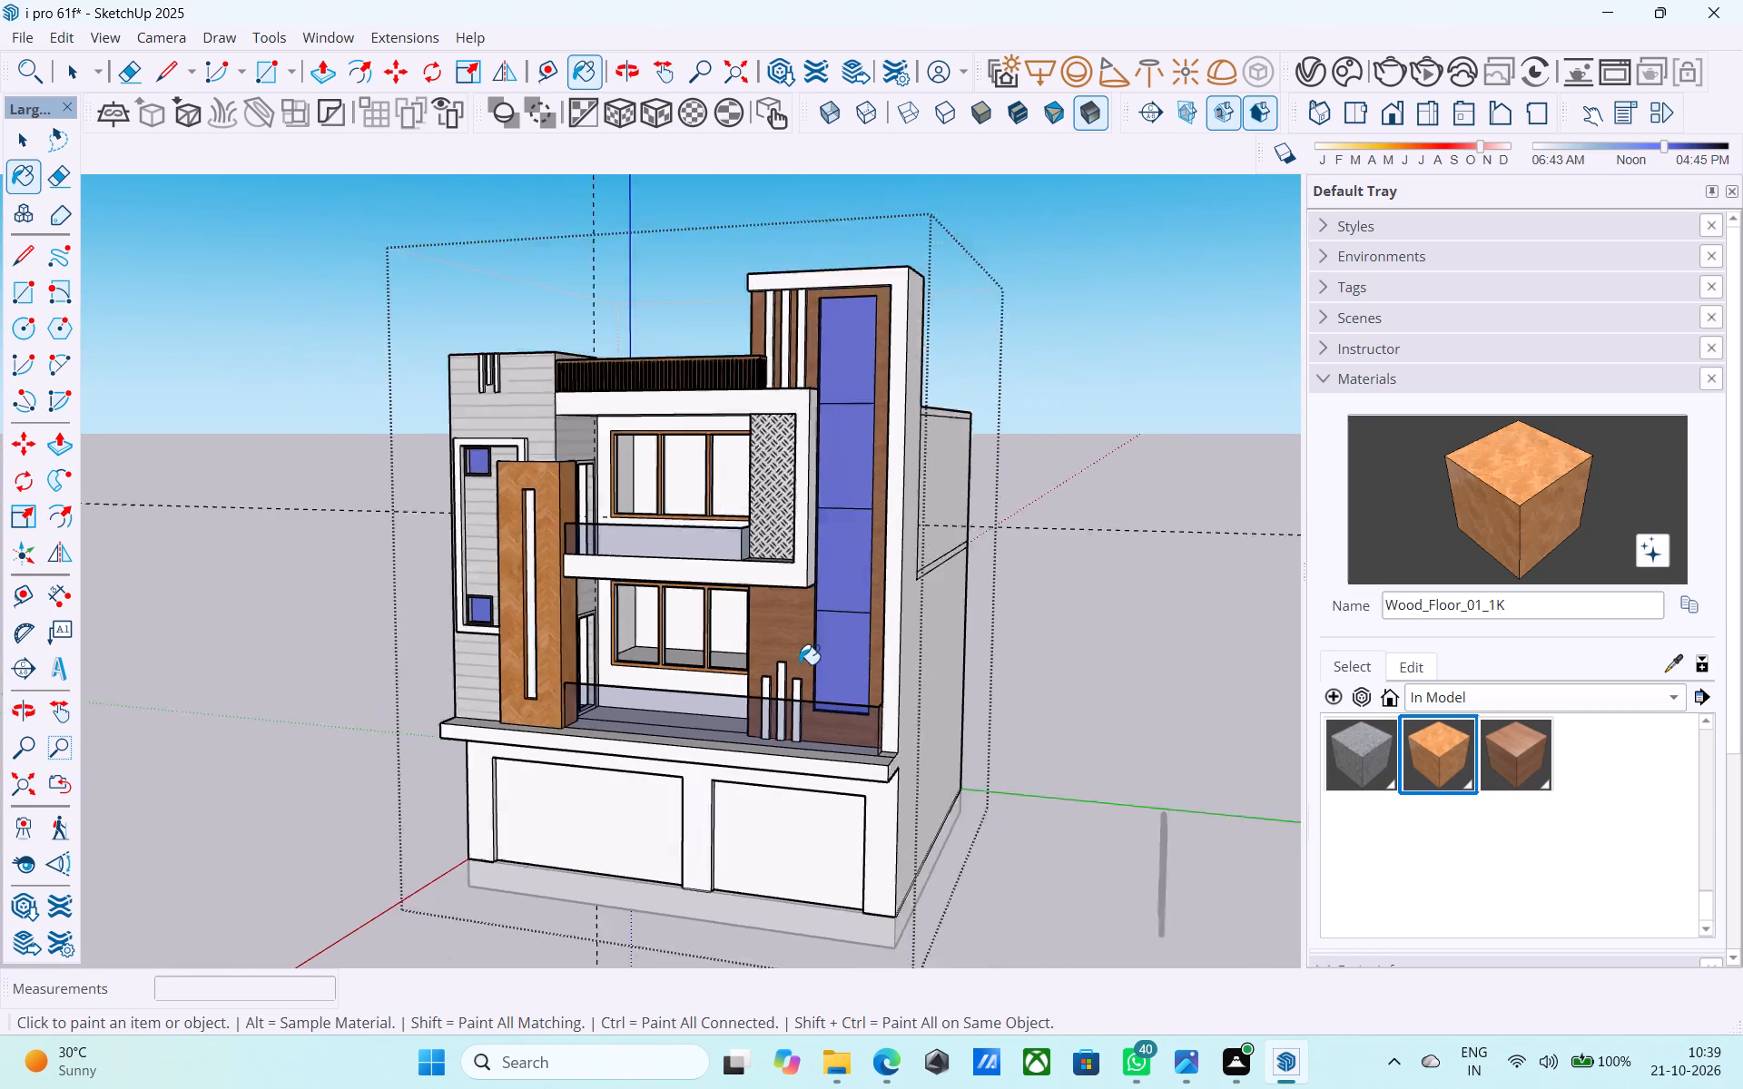
scroll(799, 664, "down", 1)
middle_click_drag(801, 670, 932, 734)
scroll(846, 343, "up", 5)
scroll(846, 341, "down", 5)
middle_click_drag(828, 453, 820, 414)
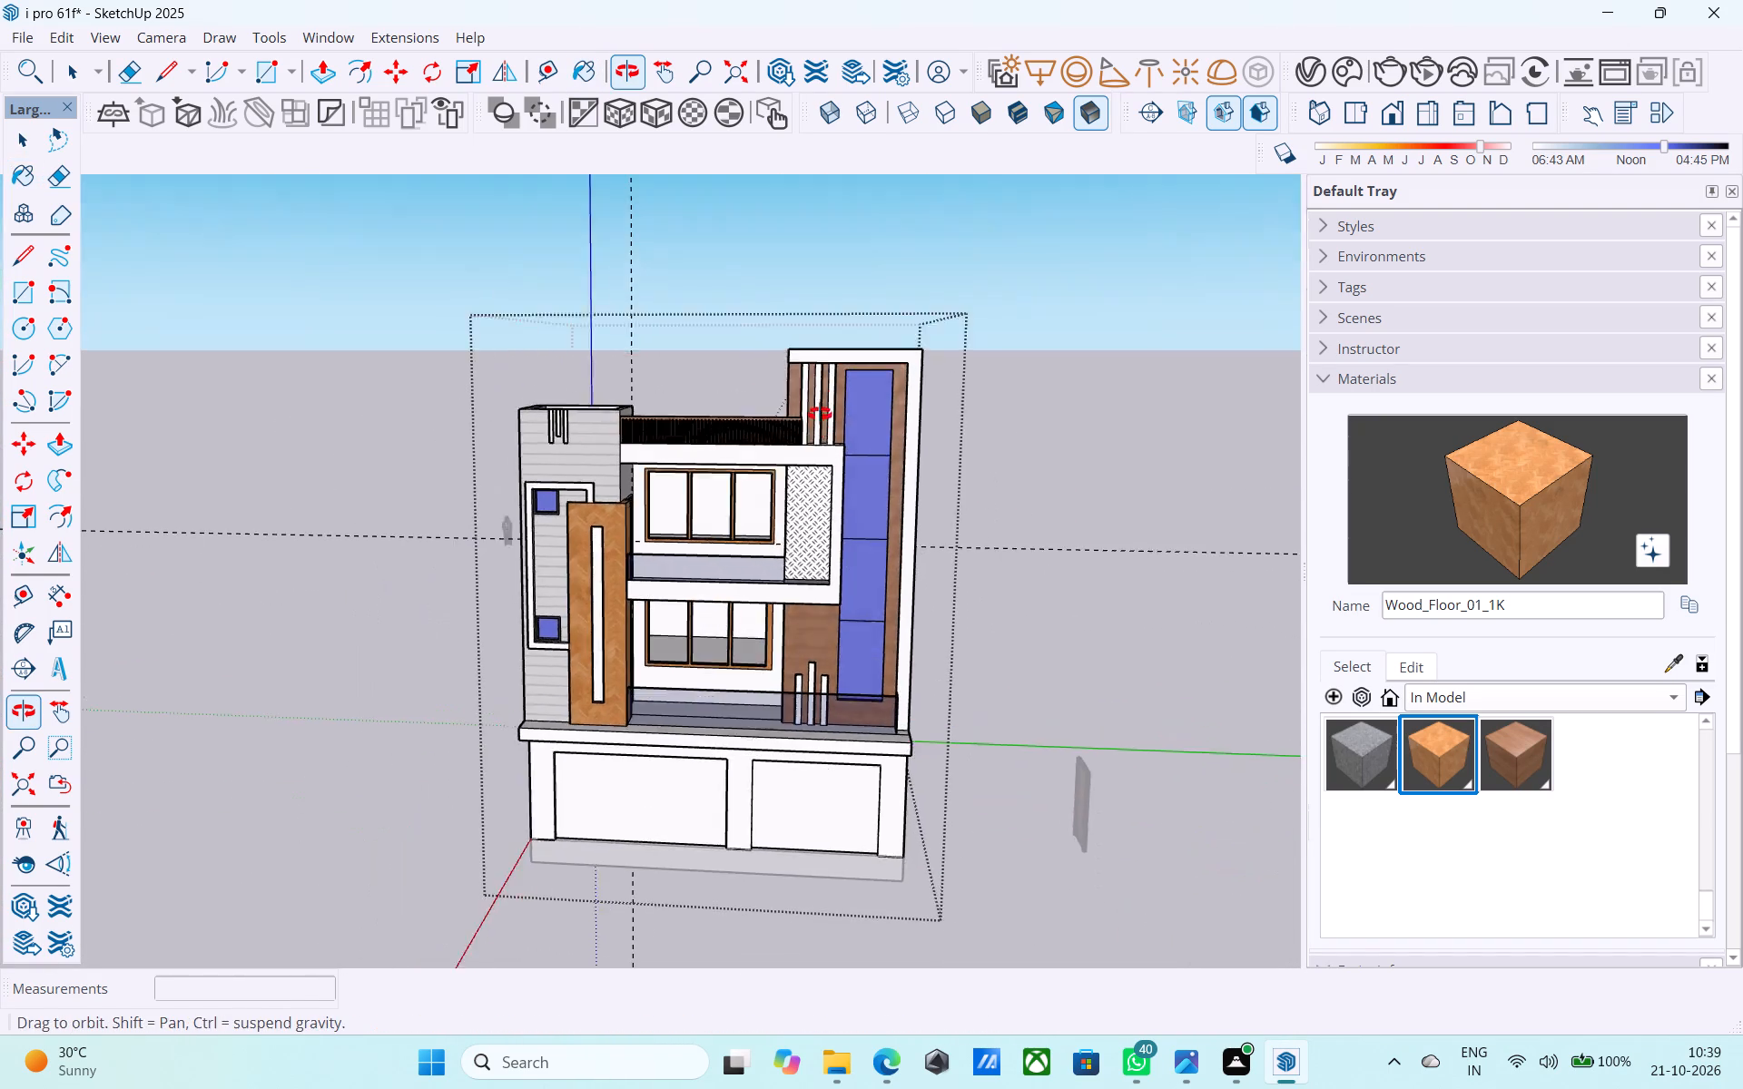
middle_click_drag(820, 414, 817, 351)
scroll(815, 373, "up", 5)
middle_click_drag(819, 384, 799, 411)
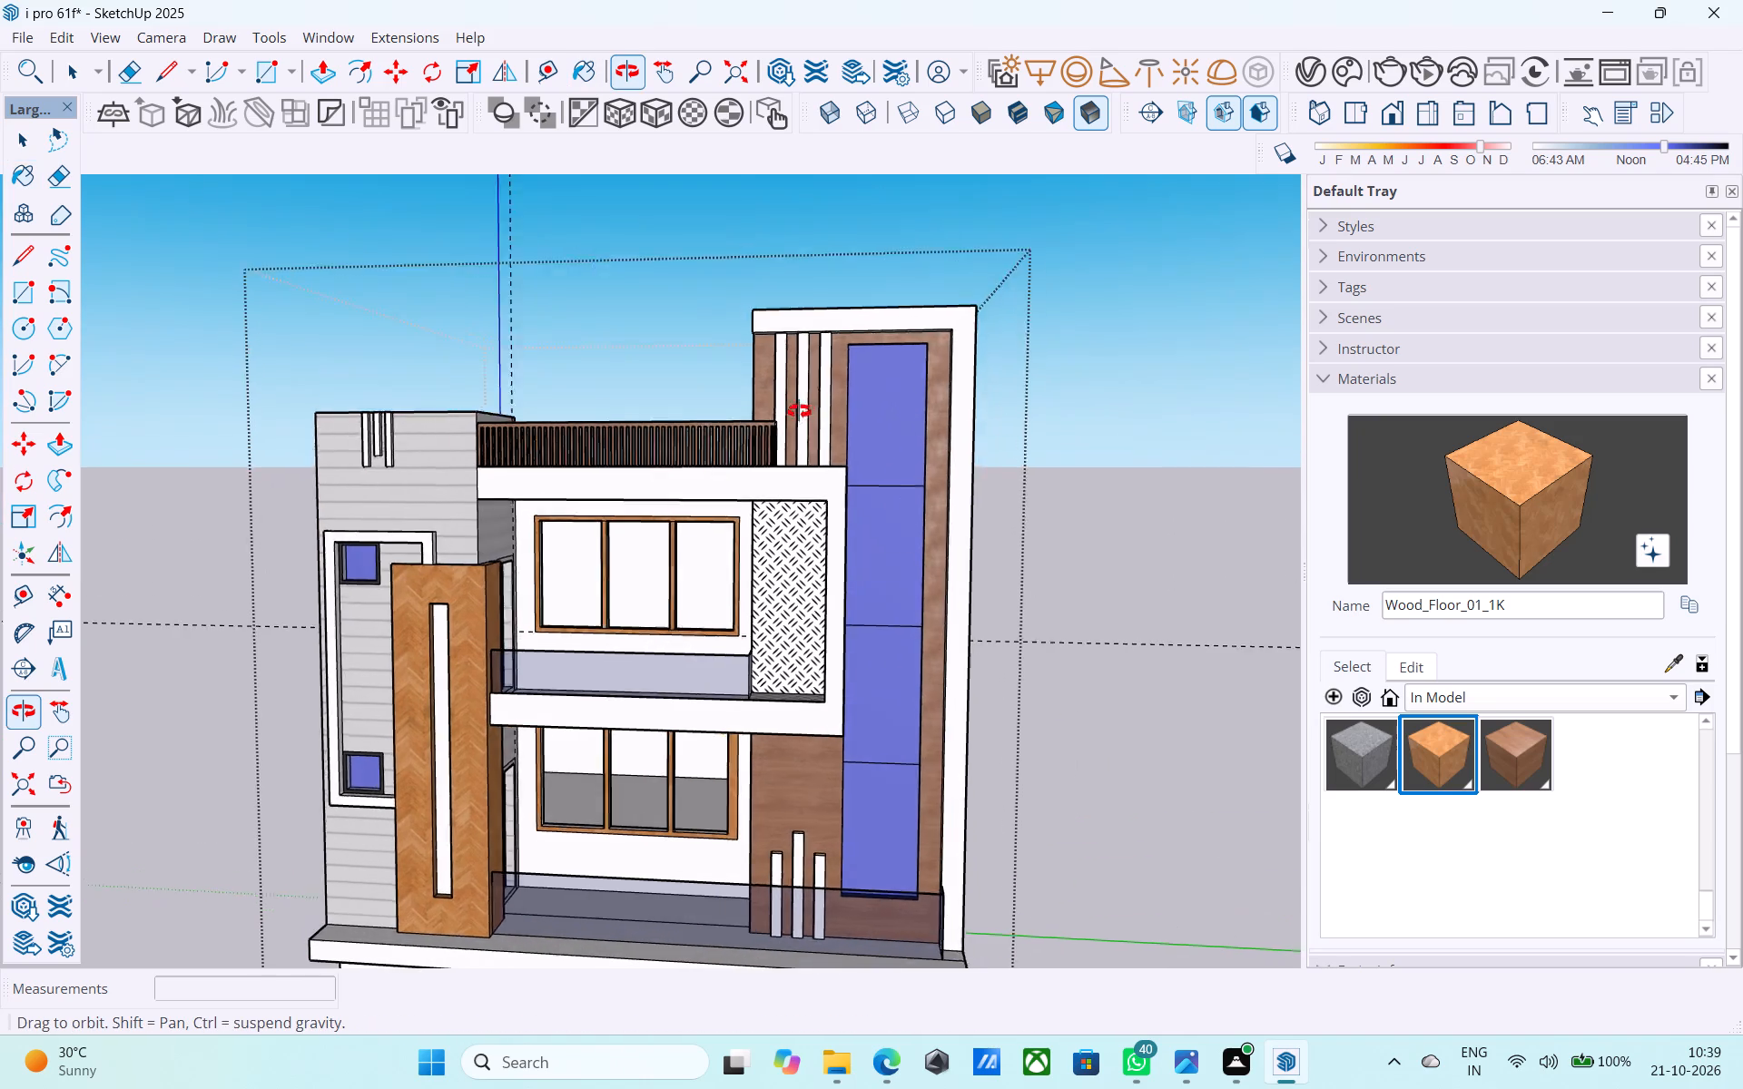
middle_click_drag(799, 411, 755, 388)
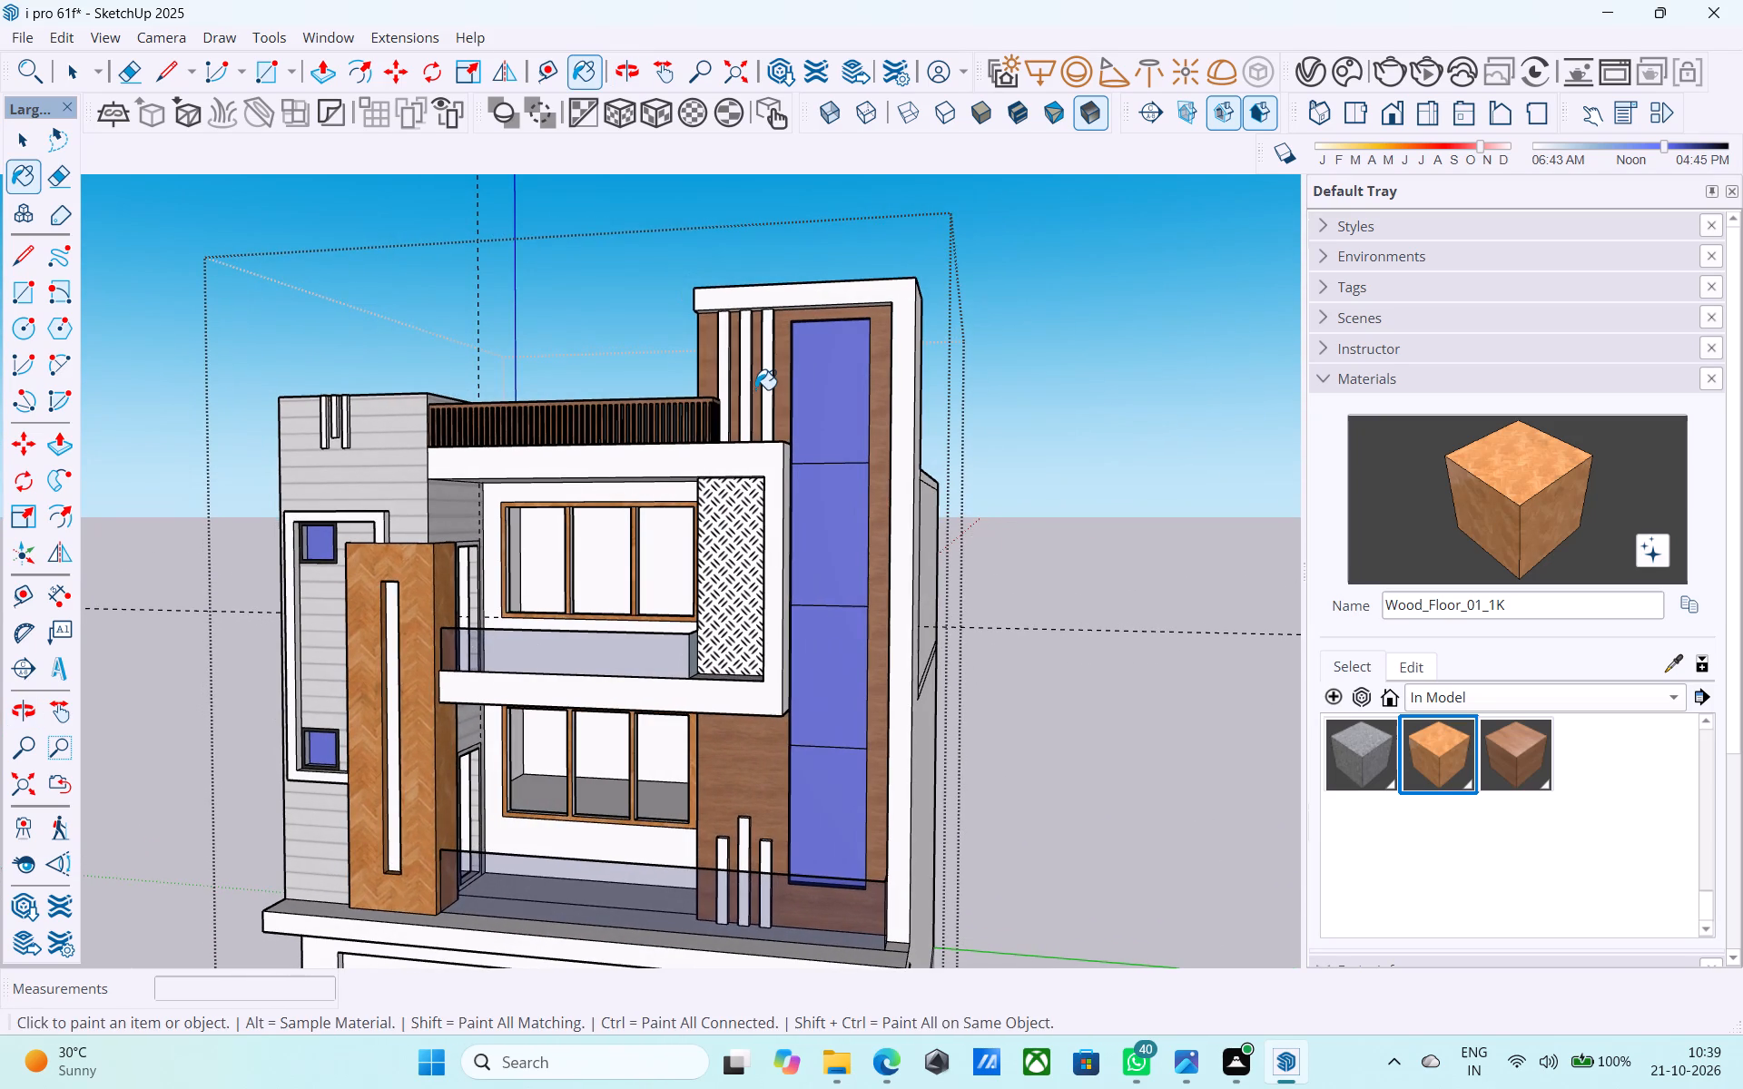
scroll(793, 491, "down", 2)
middle_click_drag(819, 697, 693, 658)
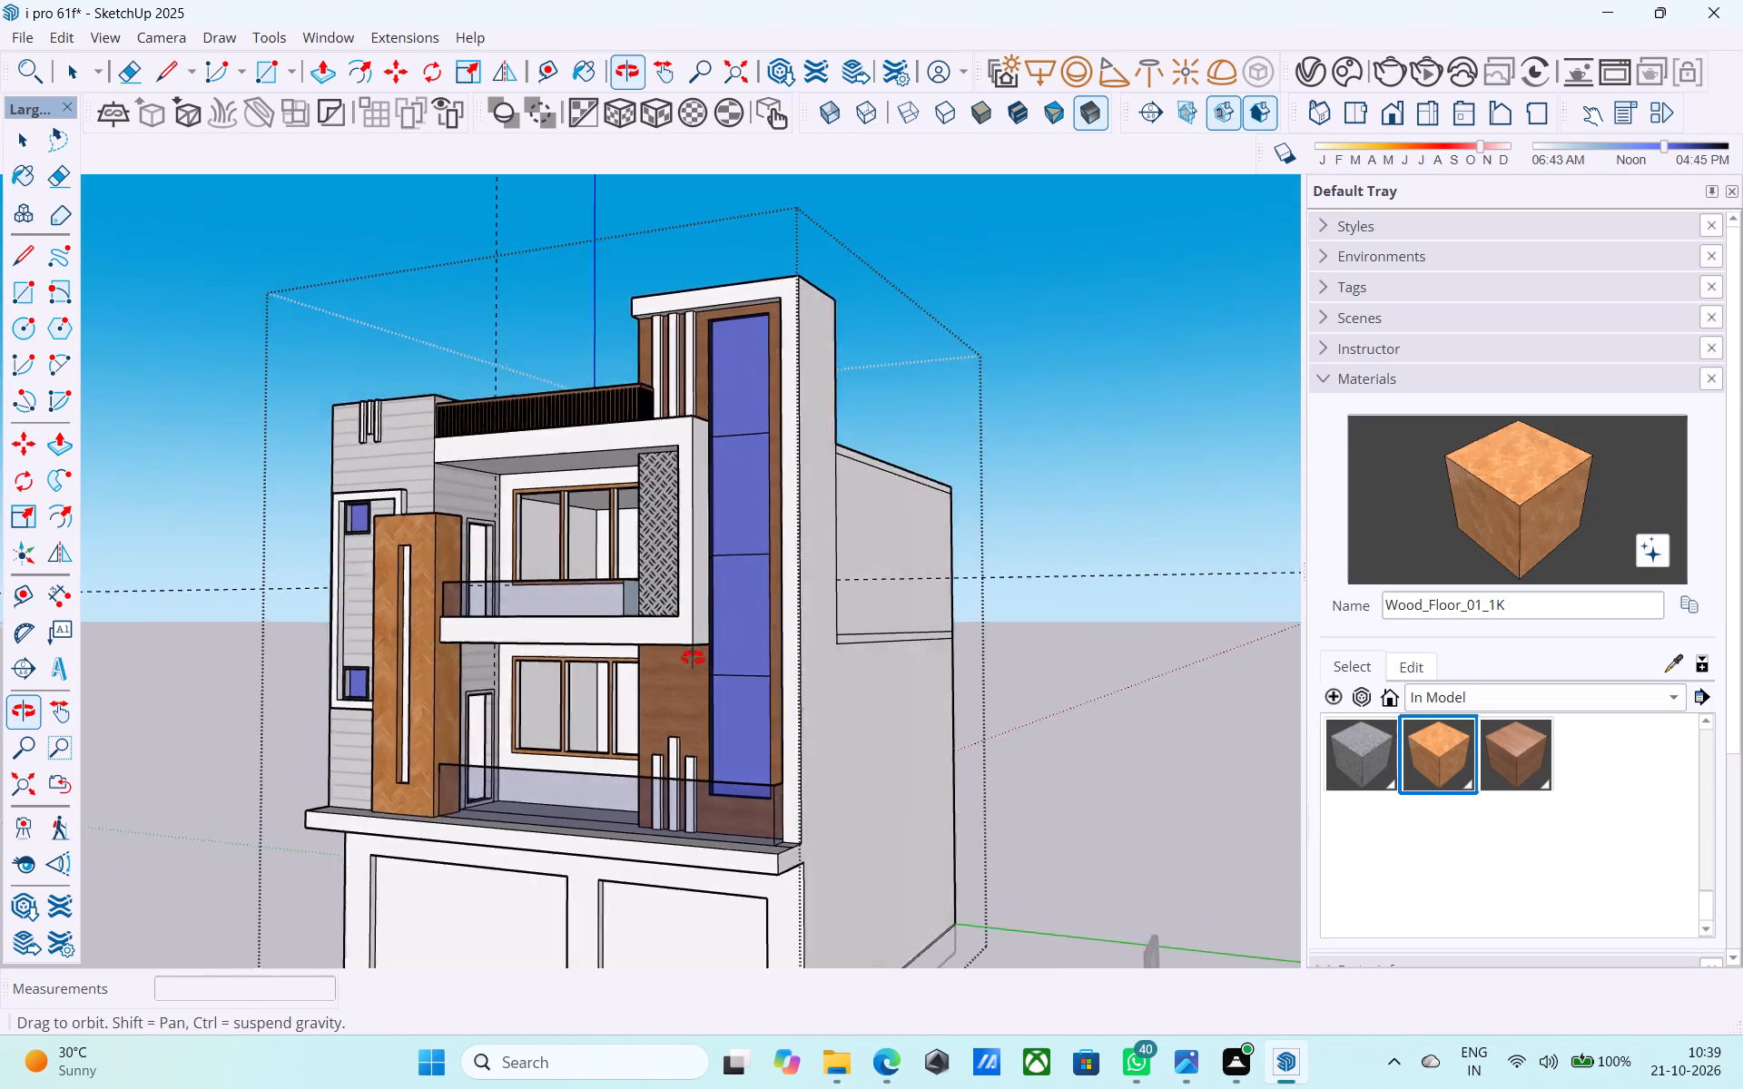
middle_click_drag(693, 658, 879, 752)
scroll(1016, 589, "up", 1)
middle_click_drag(935, 568, 965, 664)
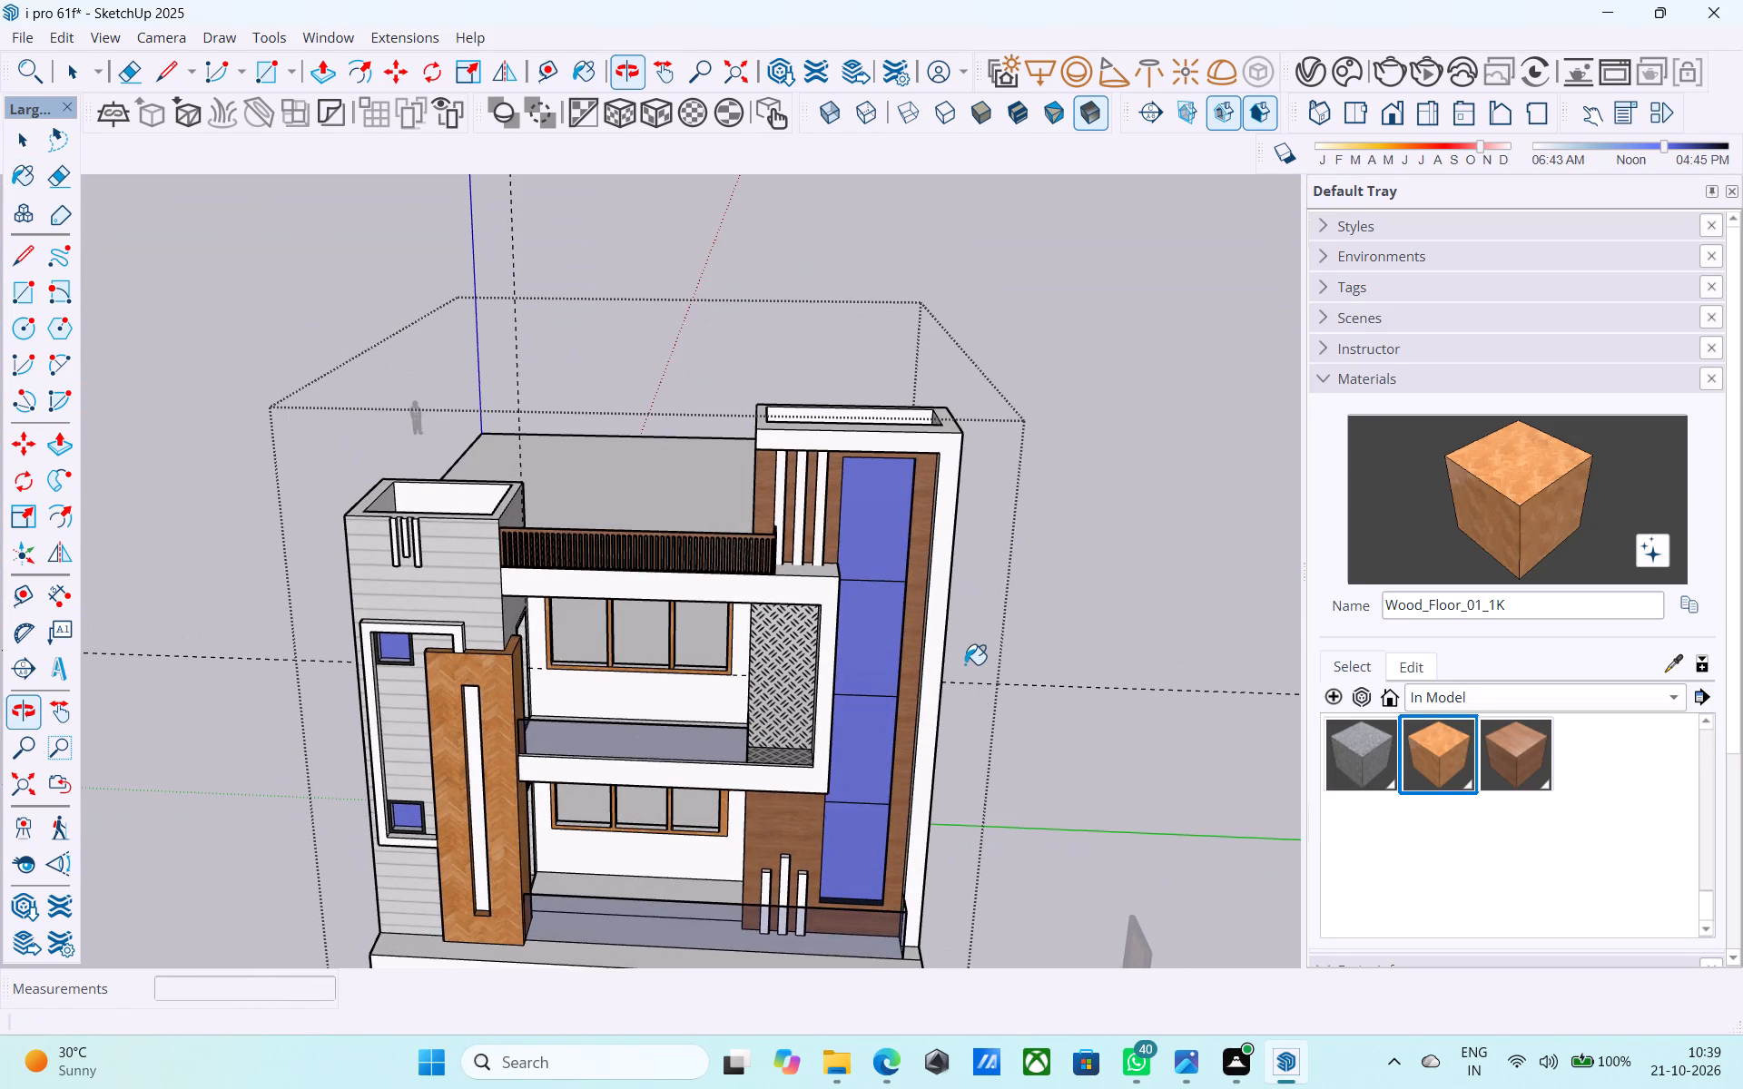
key("space")
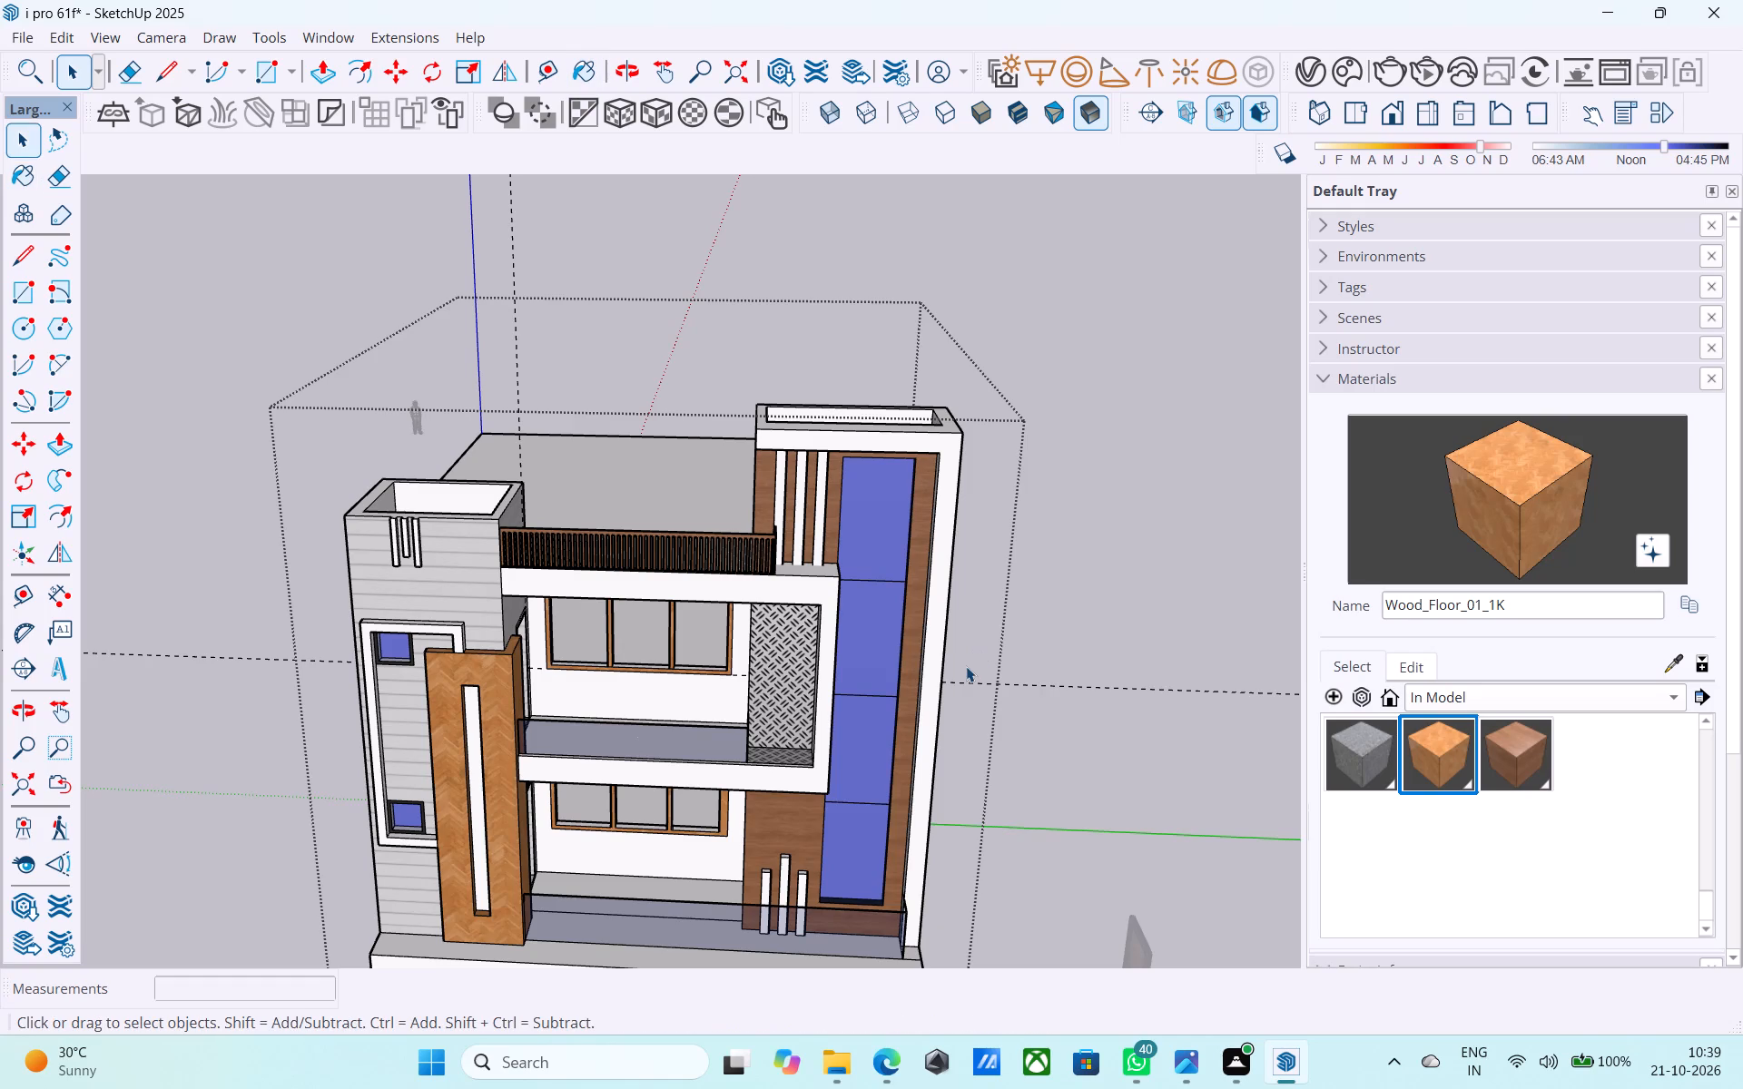
scroll(968, 657, "down", 4)
middle_click_drag(968, 657, 803, 615)
scroll(993, 655, "down", 2)
middle_click_drag(980, 675, 682, 766)
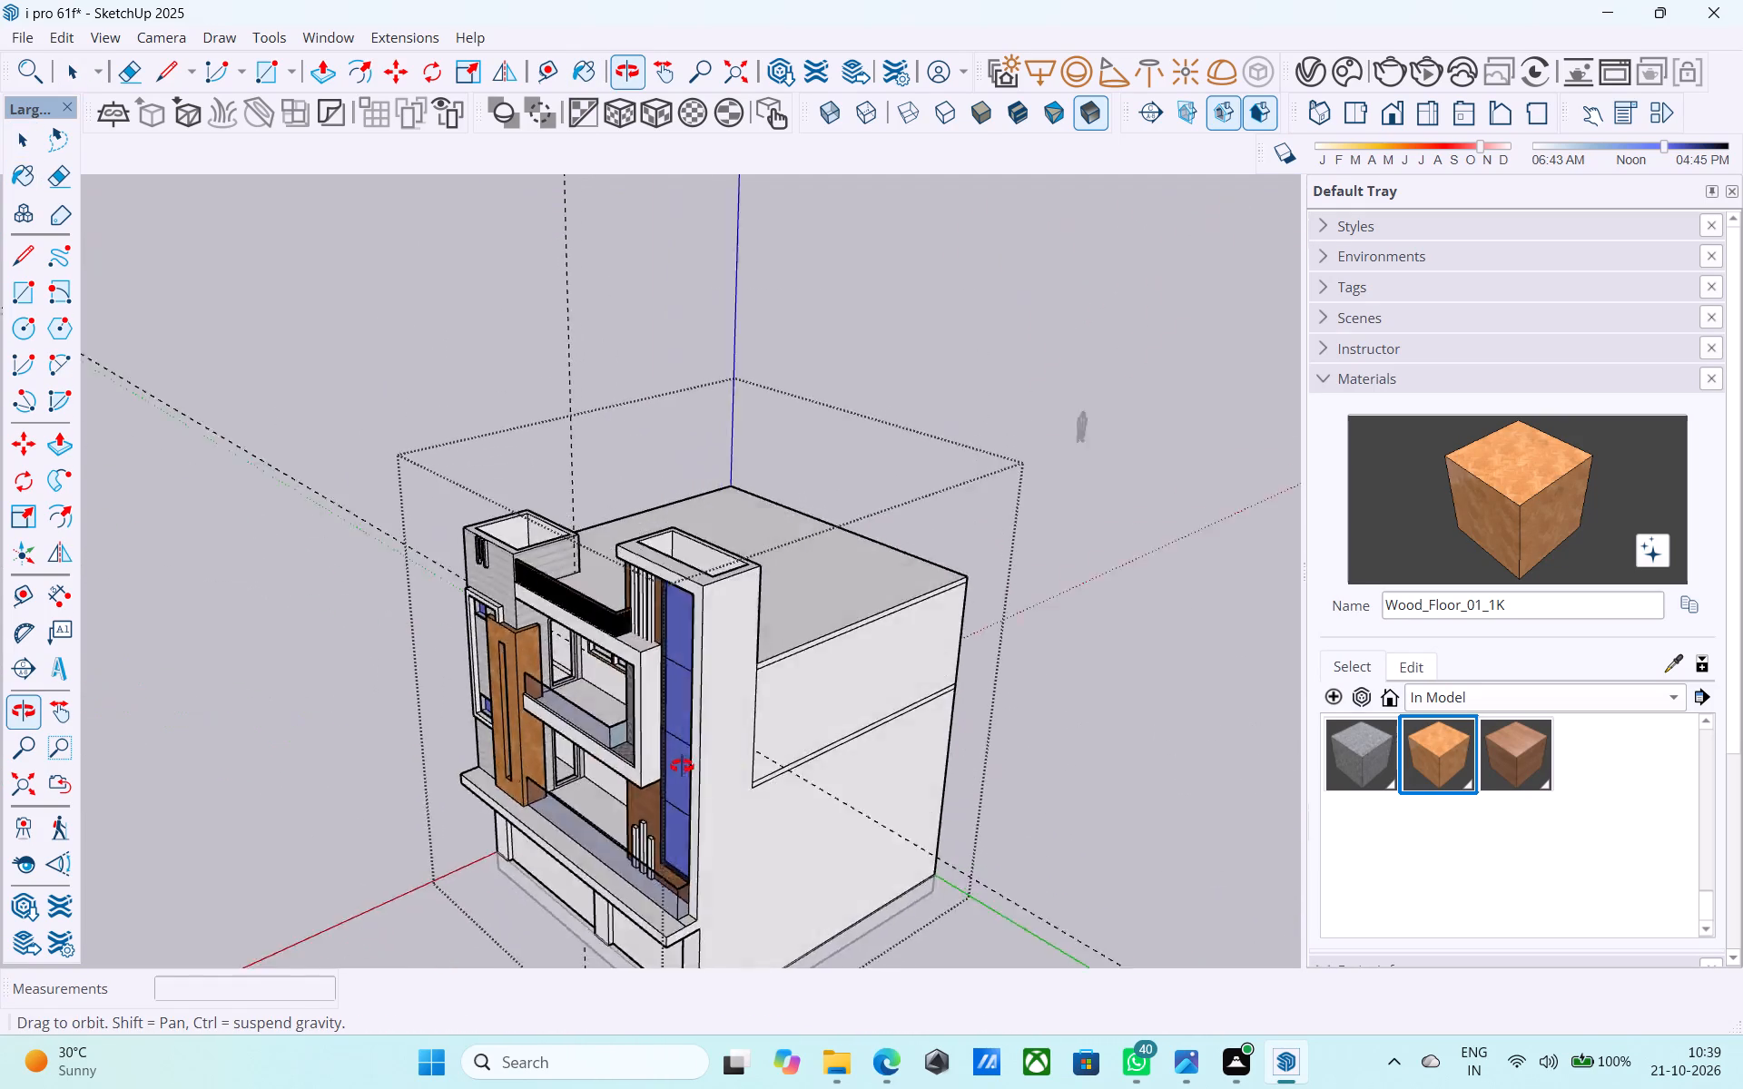
middle_click_drag(682, 766, 540, 757)
scroll(486, 845, "up", 10)
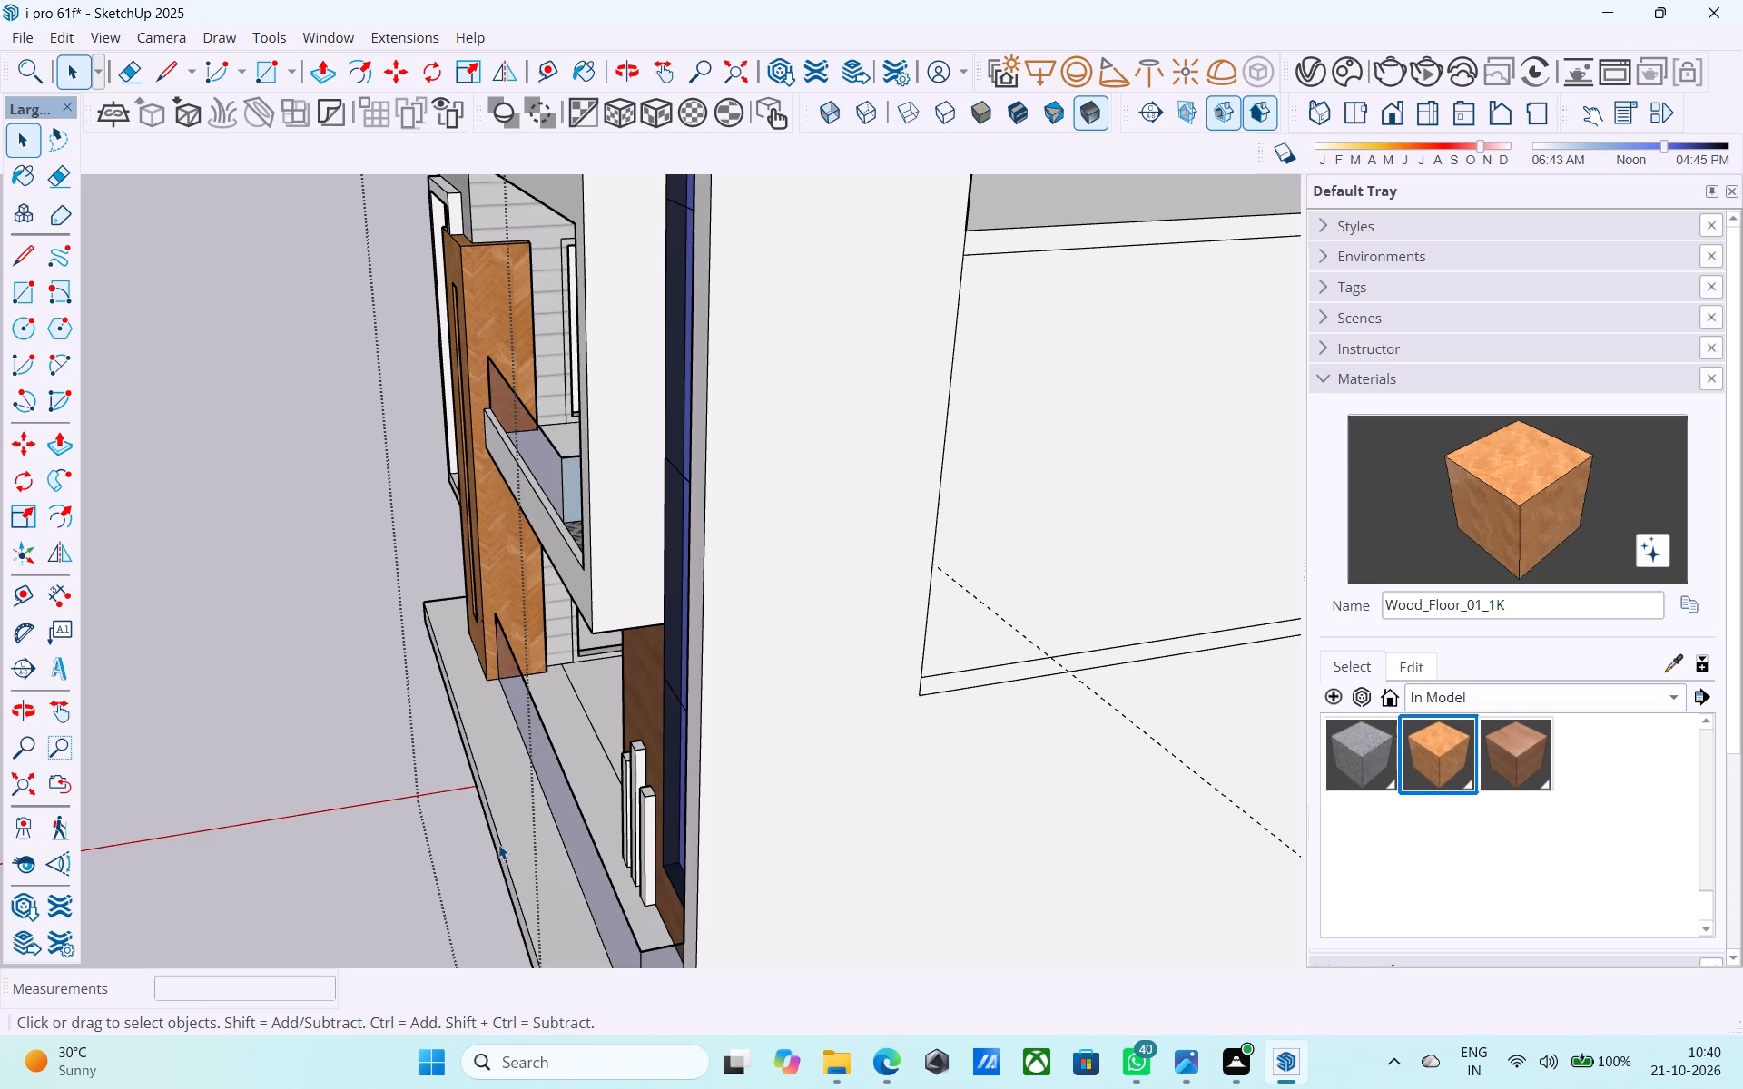
scroll(552, 790, "down", 3)
middle_click_drag(552, 790, 604, 716)
middle_click_drag(586, 731, 566, 736)
middle_click_drag(586, 739, 645, 802)
scroll(551, 698, "down", 6)
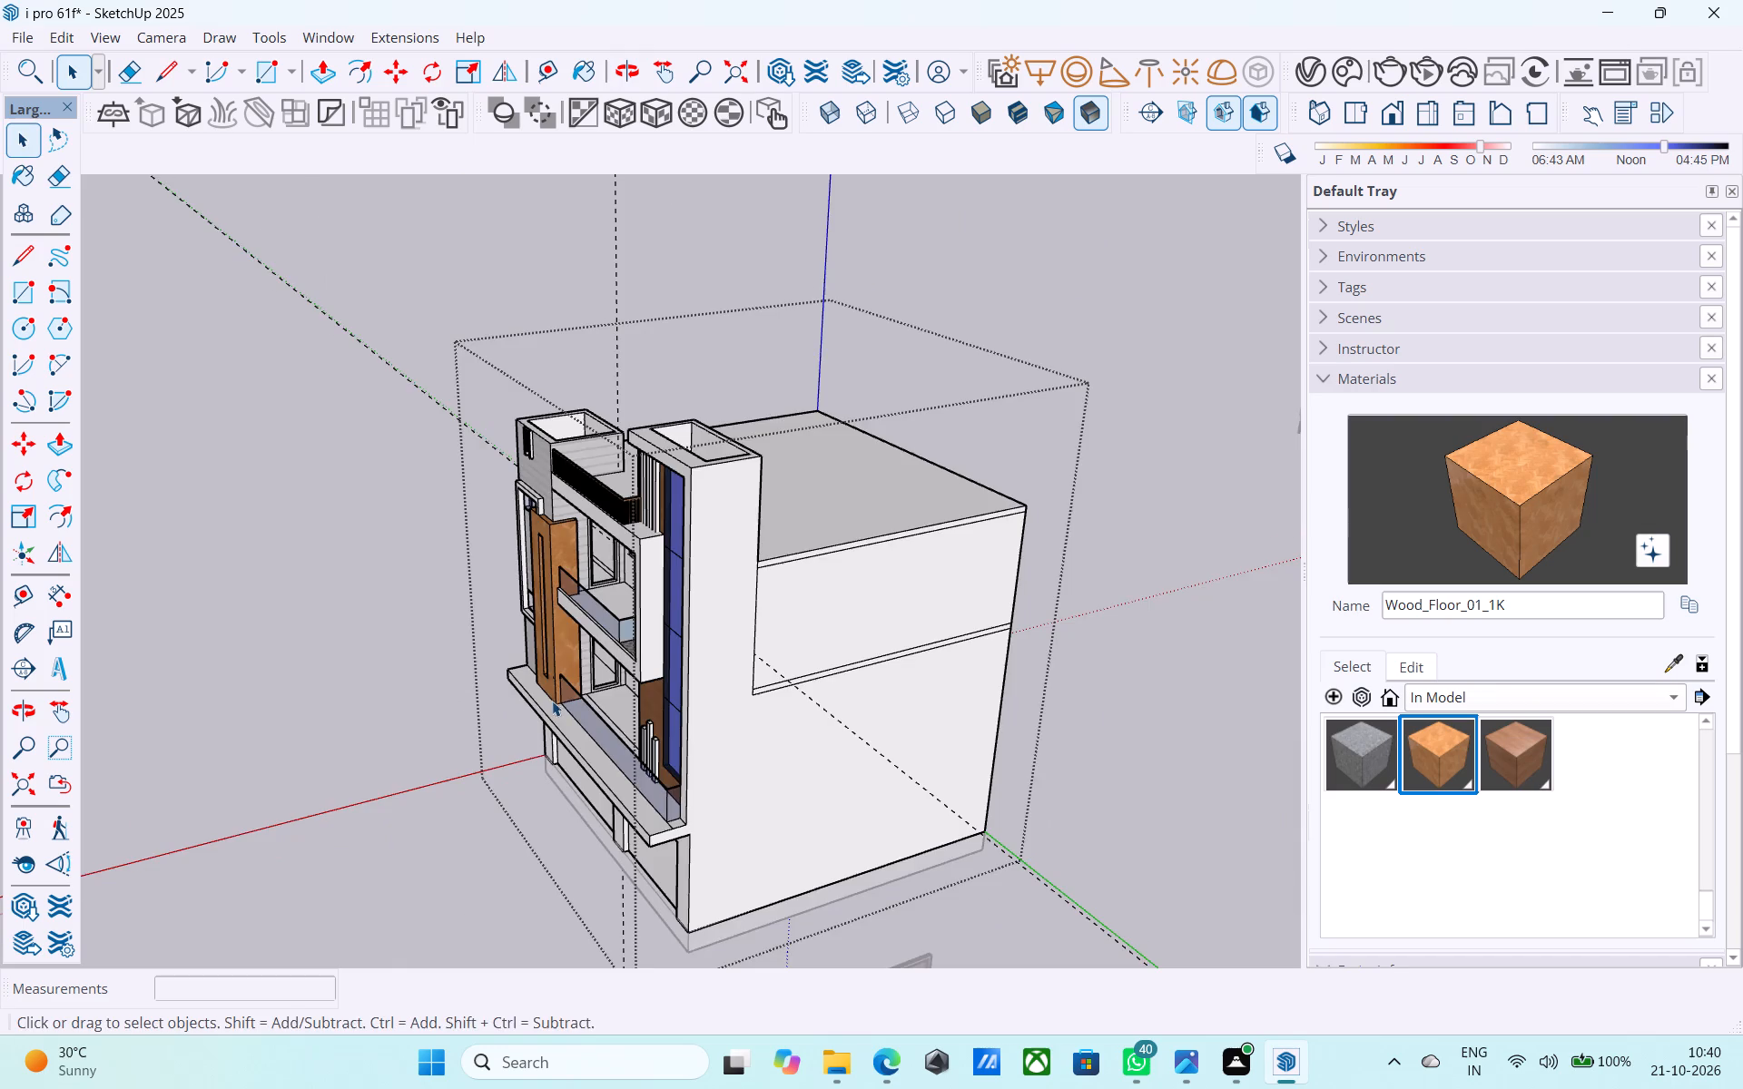
middle_click_drag(576, 720, 1261, 633)
middle_click_drag(862, 751, 1163, 591)
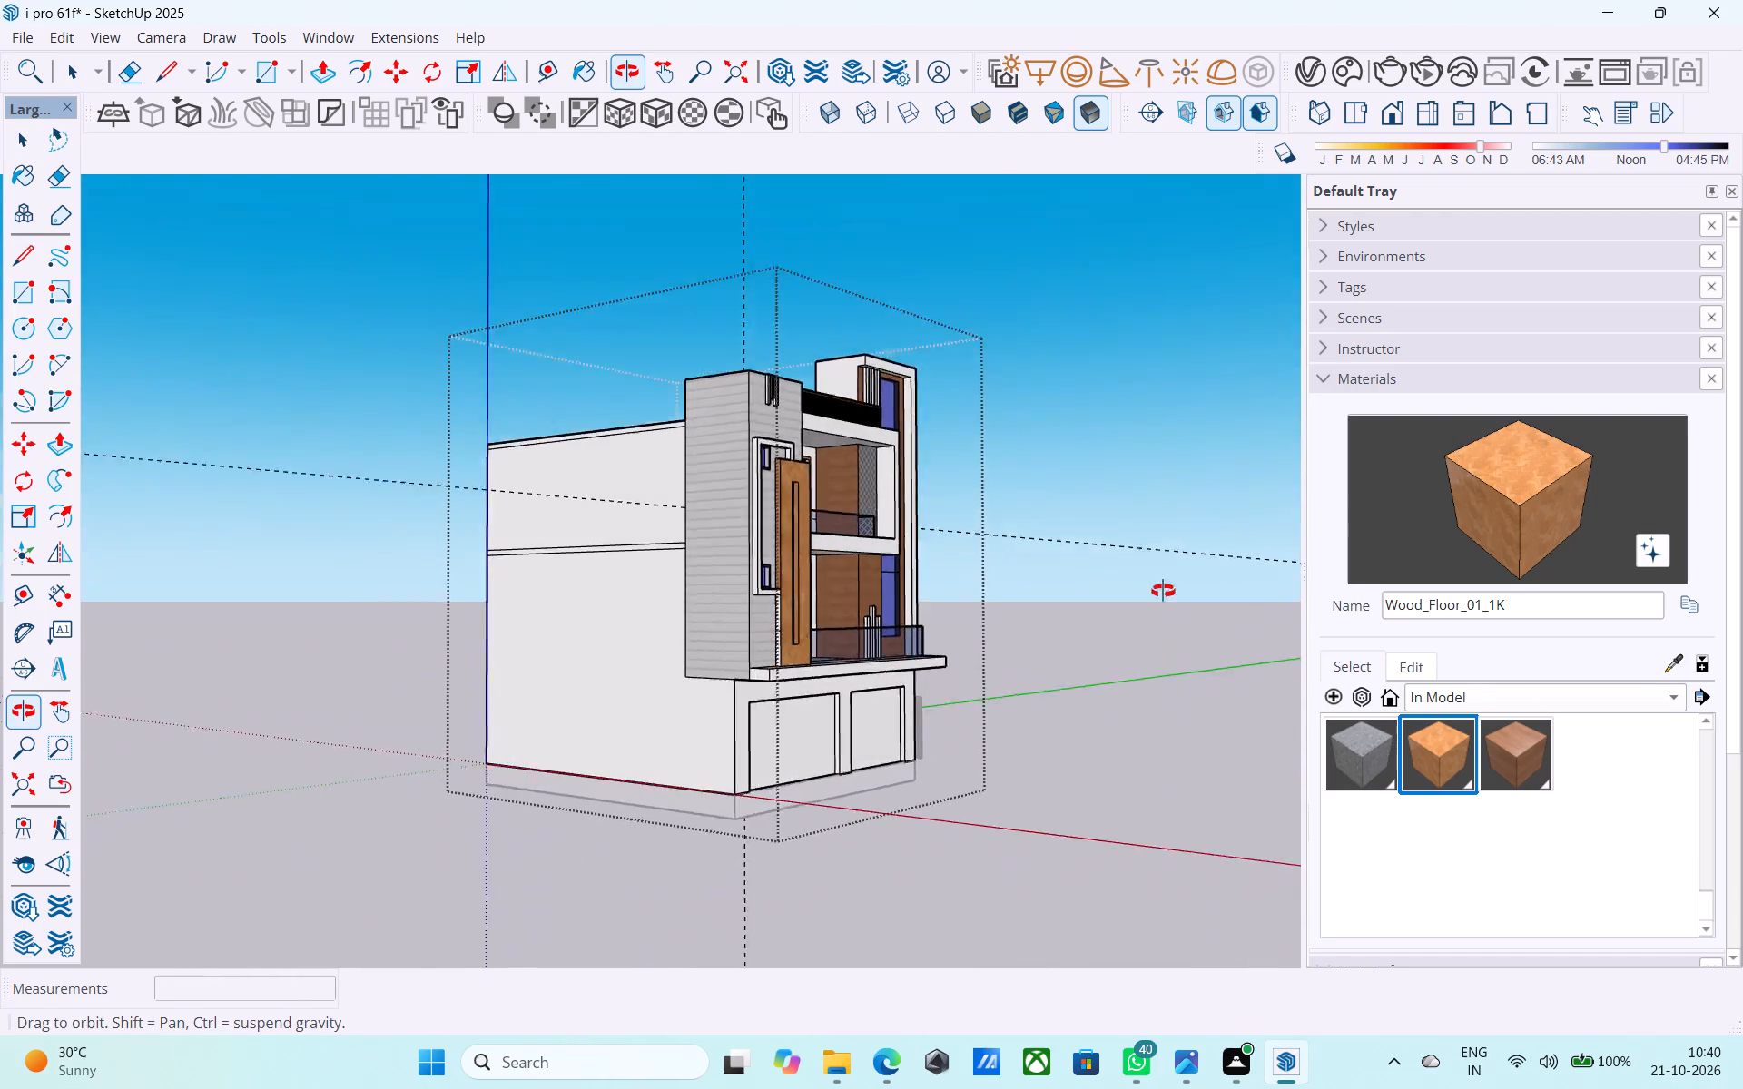
middle_click_drag(1163, 591, 860, 299)
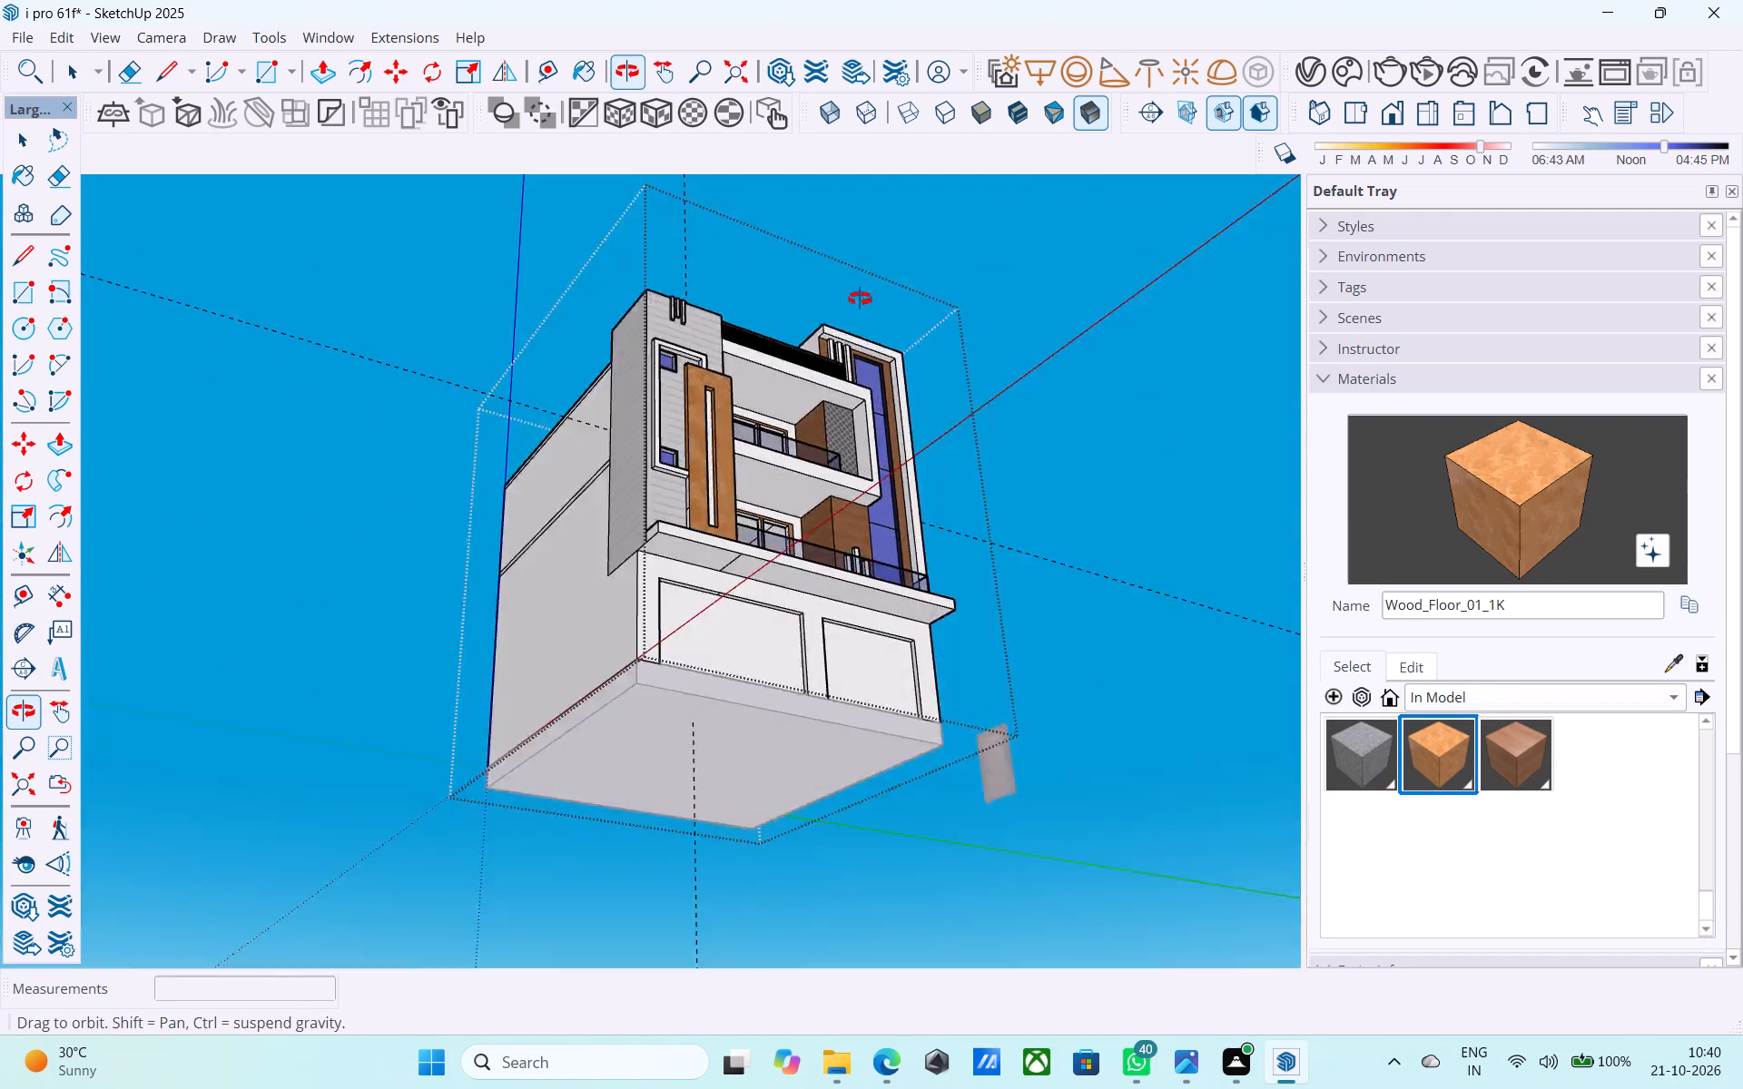
middle_click_drag(860, 299, 844, 816)
scroll(971, 720, "down", 3)
middle_click_drag(983, 722, 865, 674)
scroll(604, 463, "up", 3)
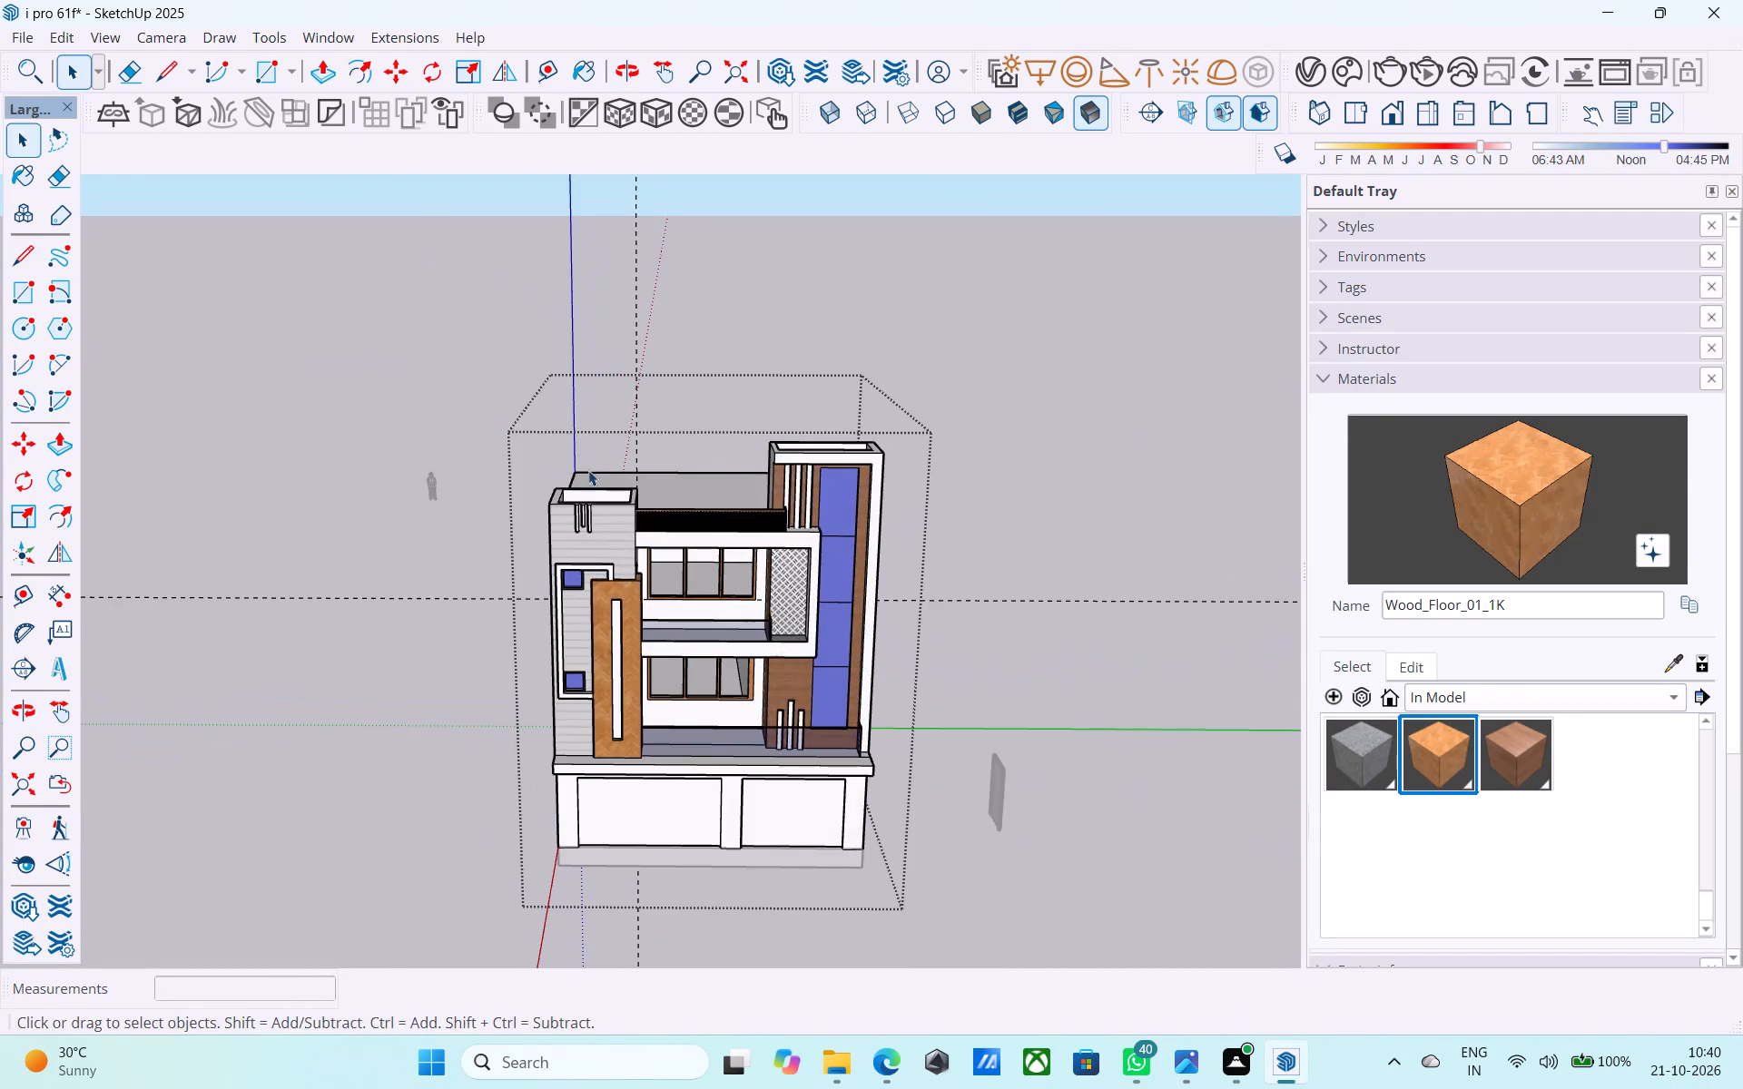
Close the open top of the grey-clad block with a 5' 6" by 6' 6" rectangle between its opposite inner corners.
middle_click_drag(645, 580, 671, 637)
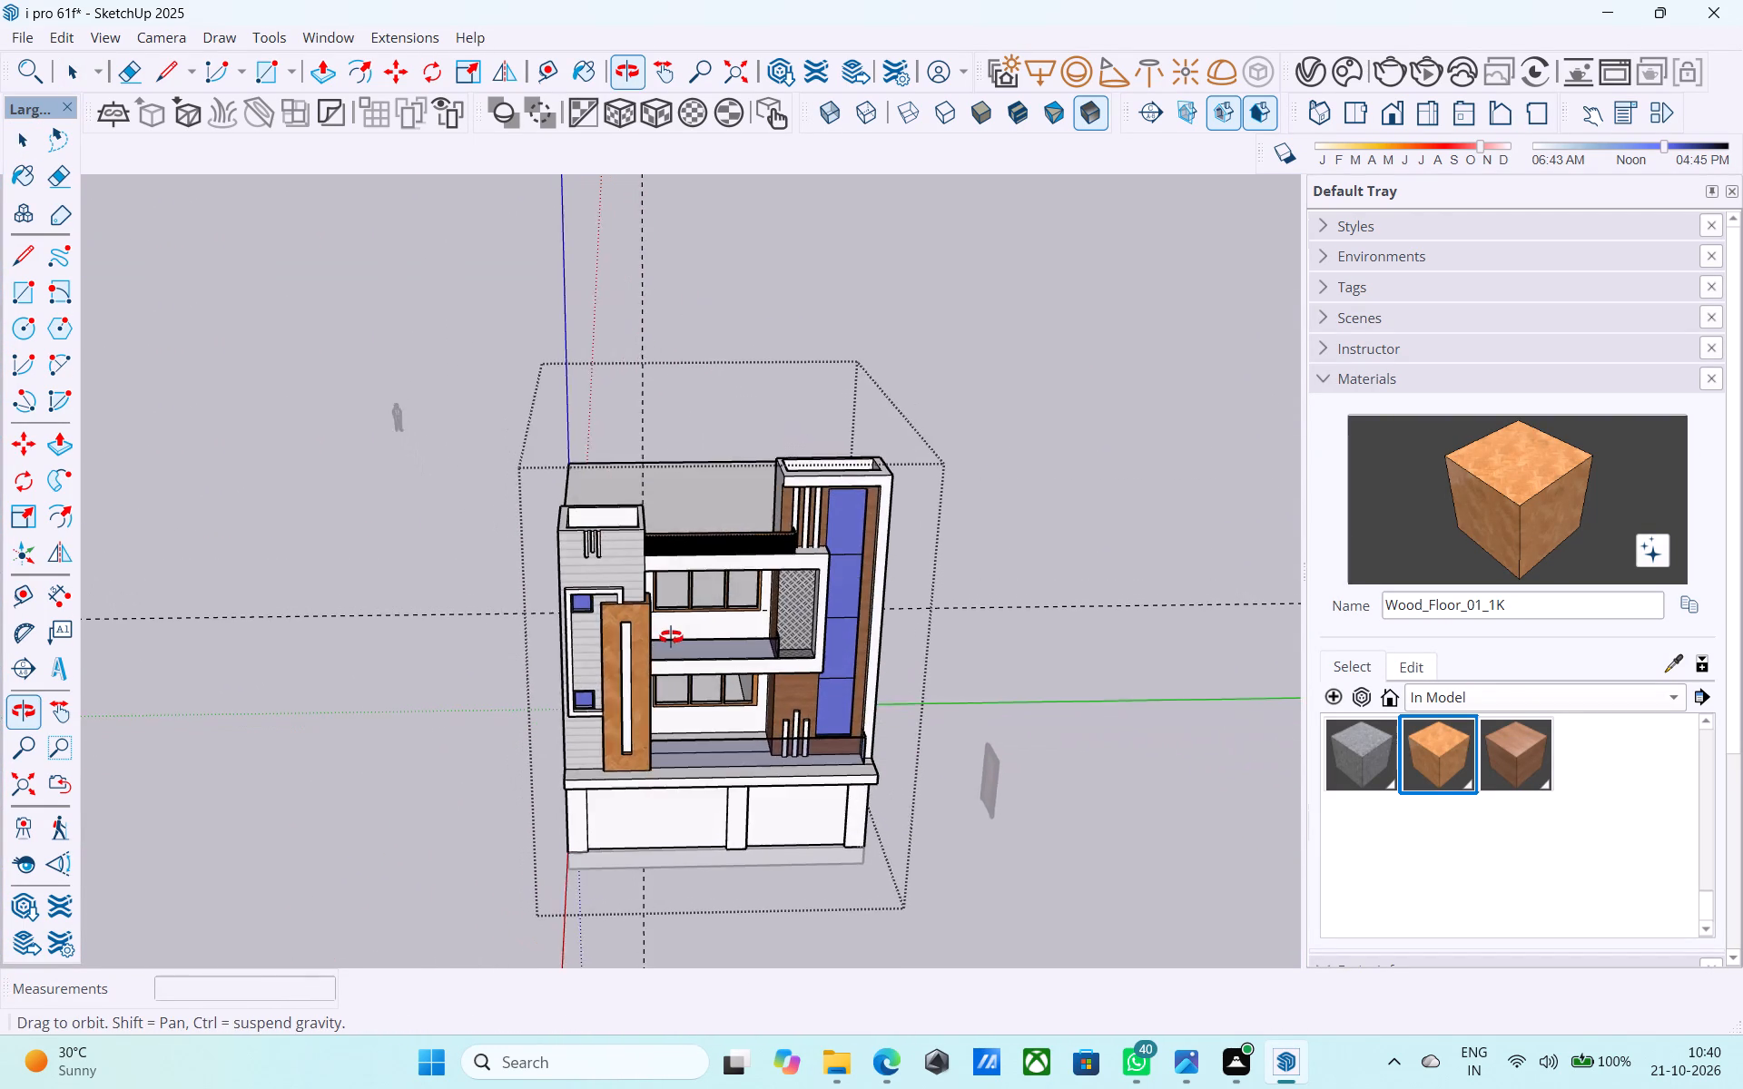
middle_click_drag(671, 637, 700, 712)
scroll(656, 623, "up", 7)
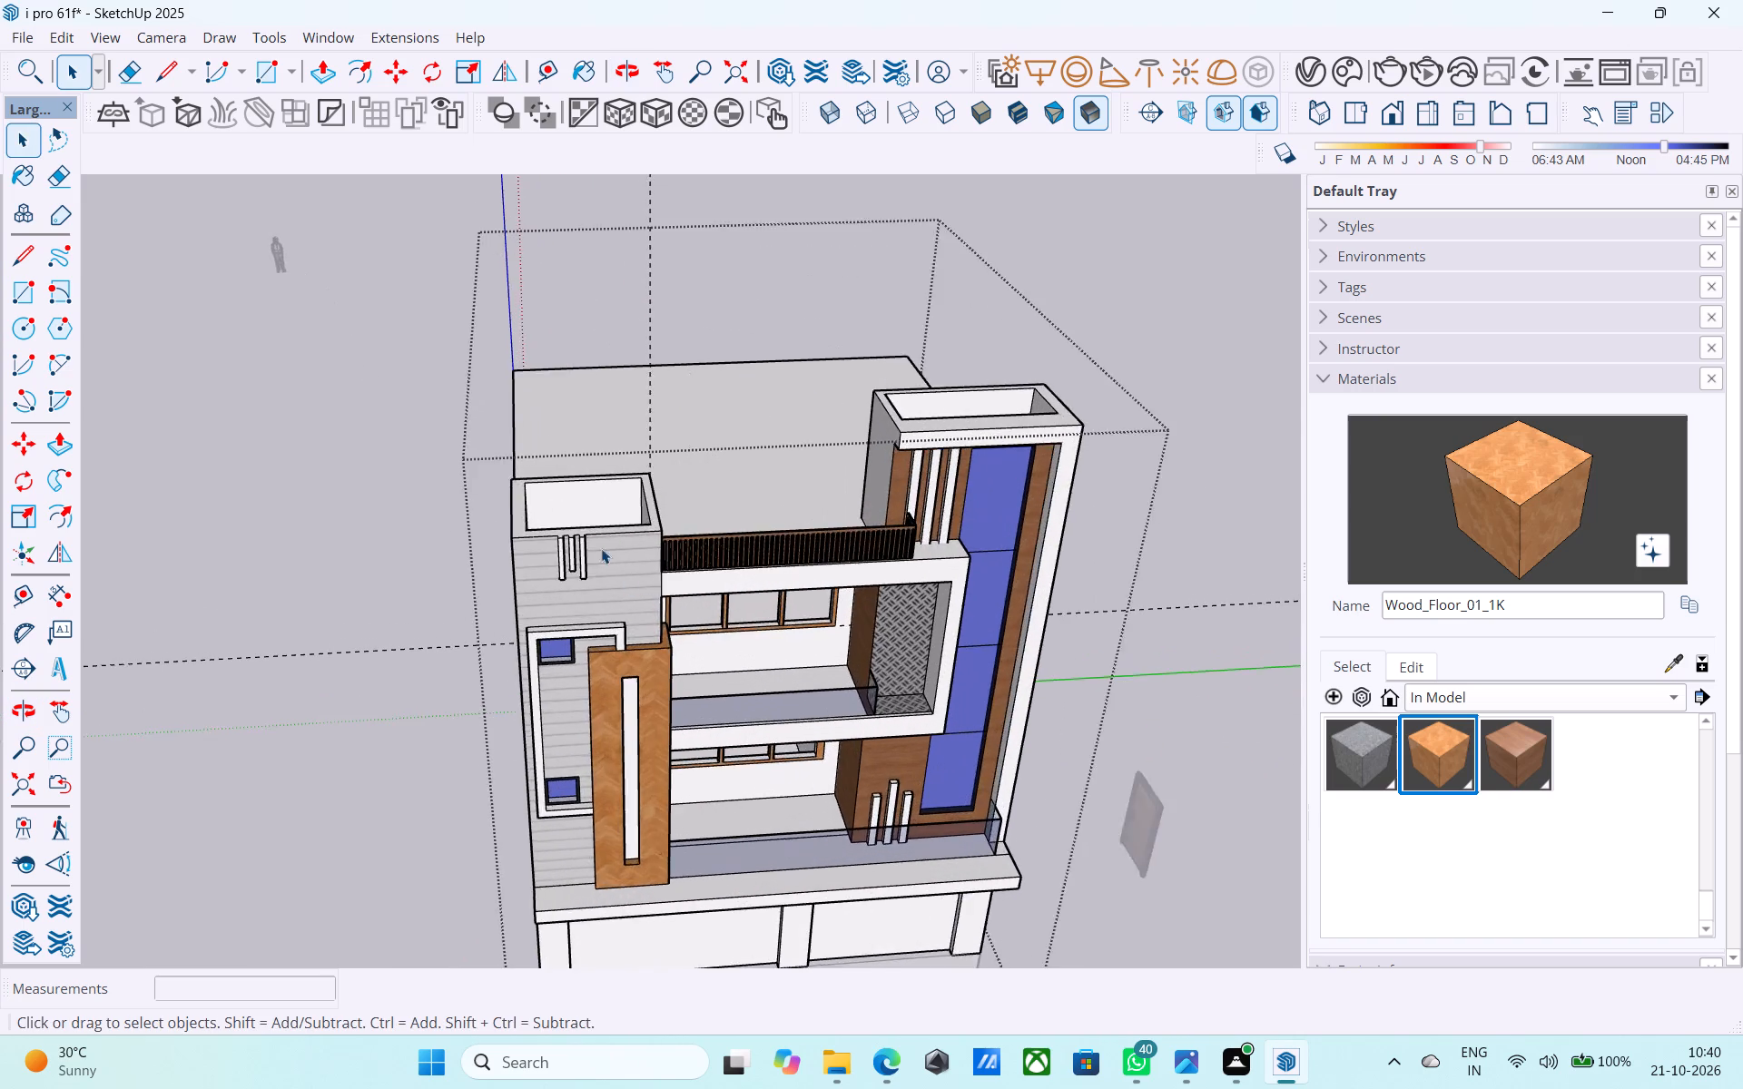
scroll(601, 548, "up", 6)
key("r")
scroll(500, 438, "up", 1)
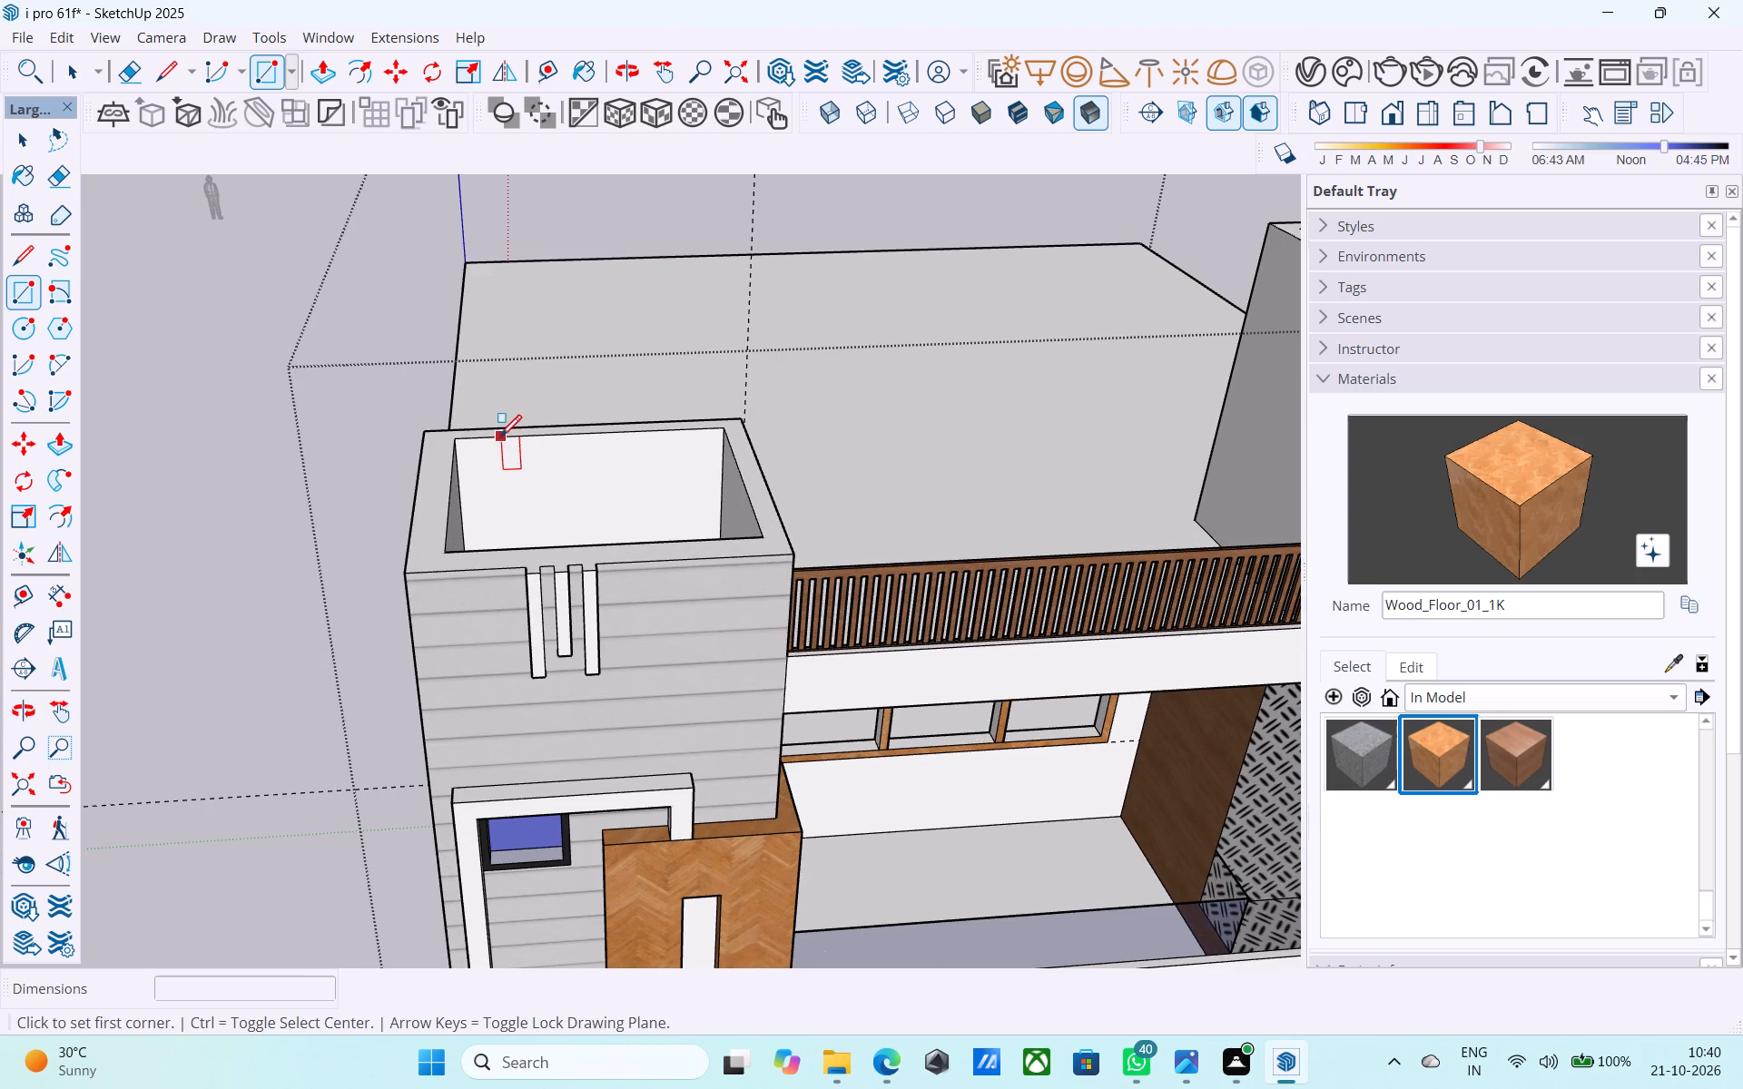
left_click(453, 440)
left_click(801, 551)
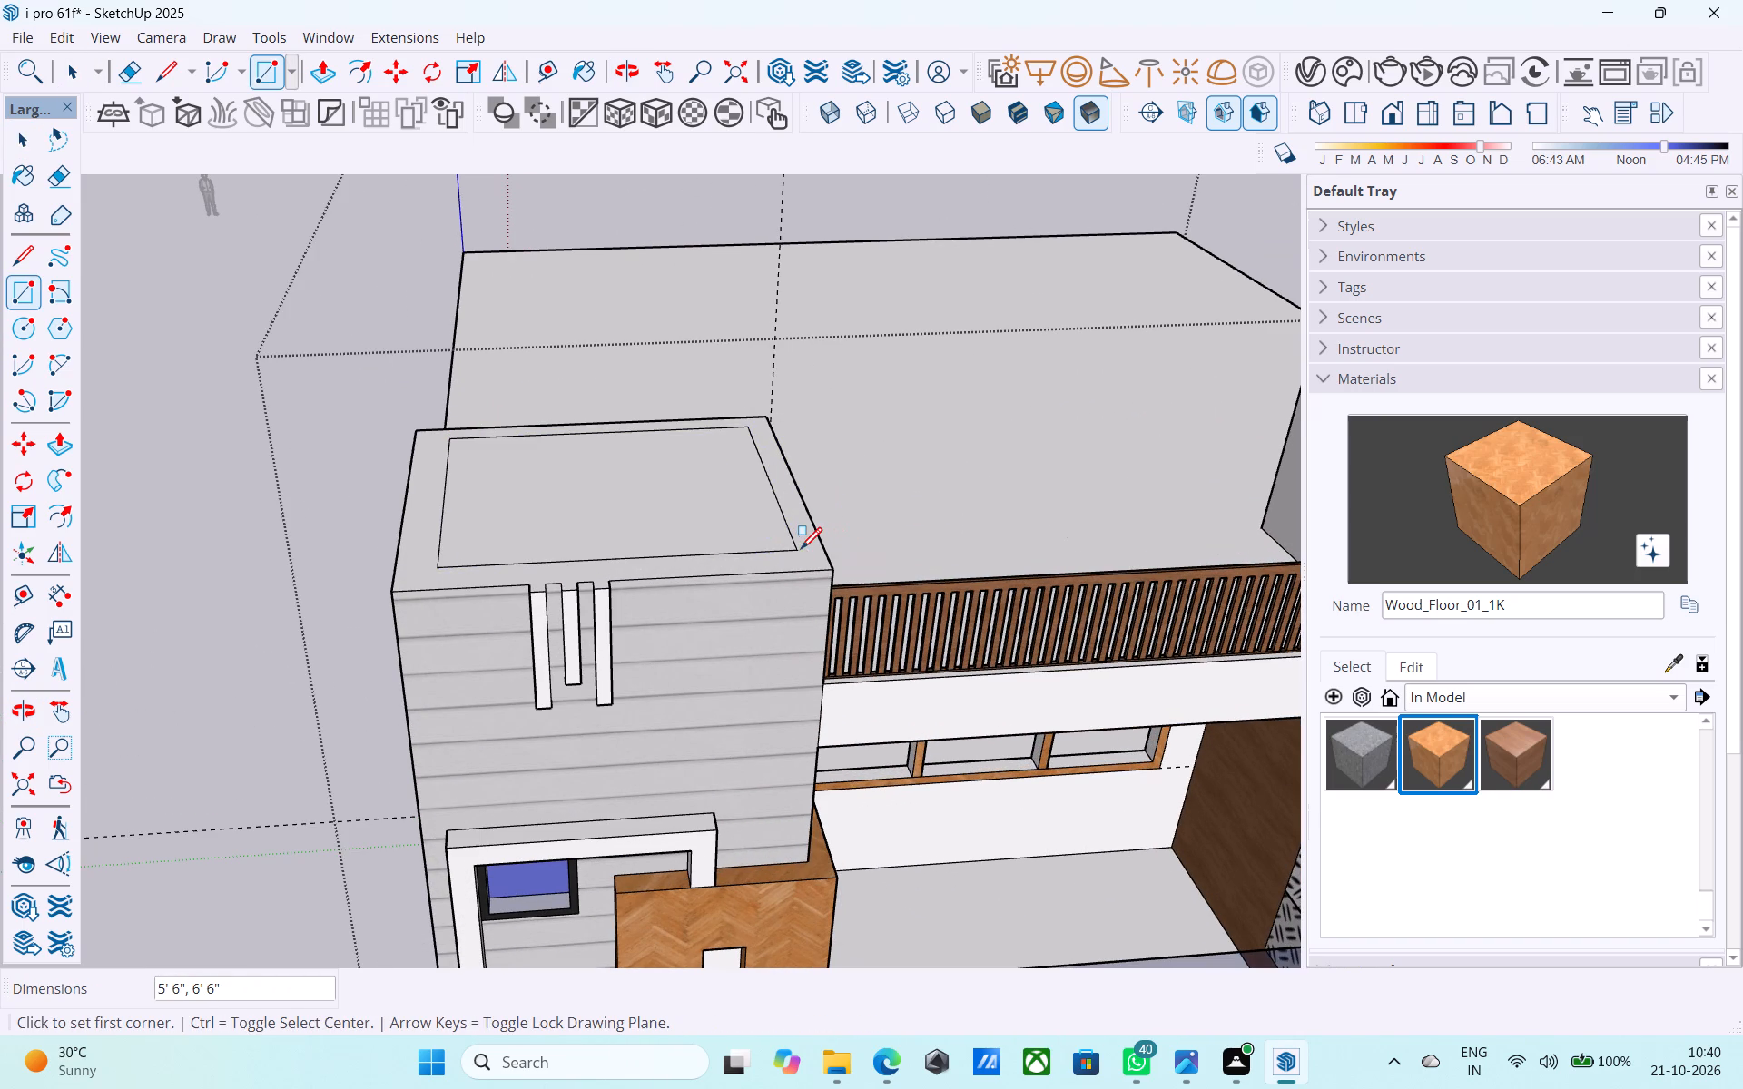
Reverse the new rectangular face on top of the grey-clad block.
key("space")
left_click(669, 525)
right_click(668, 525)
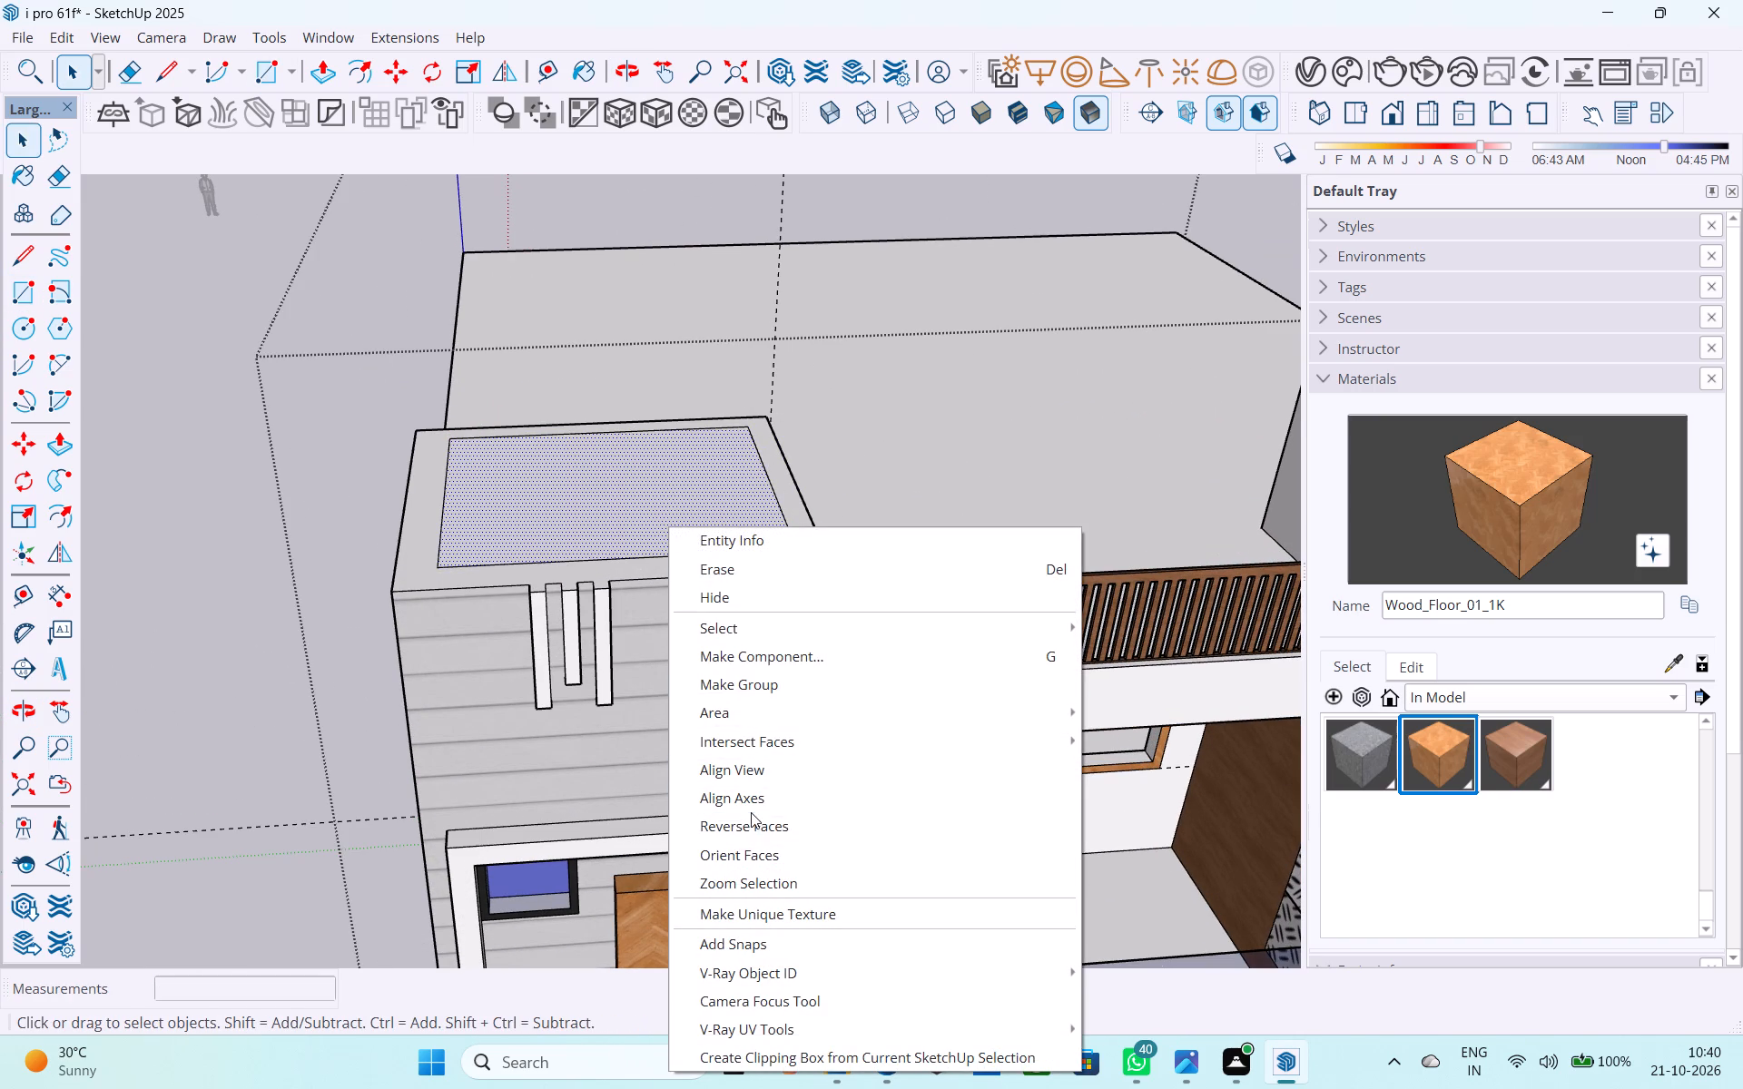
left_click(751, 812)
Draw a 6" vertical line upward from the top face's rear corner farthest from the railing.
middle_click_drag(440, 446, 428, 417)
key("l")
scroll(446, 426, "up", 2)
left_click(472, 479)
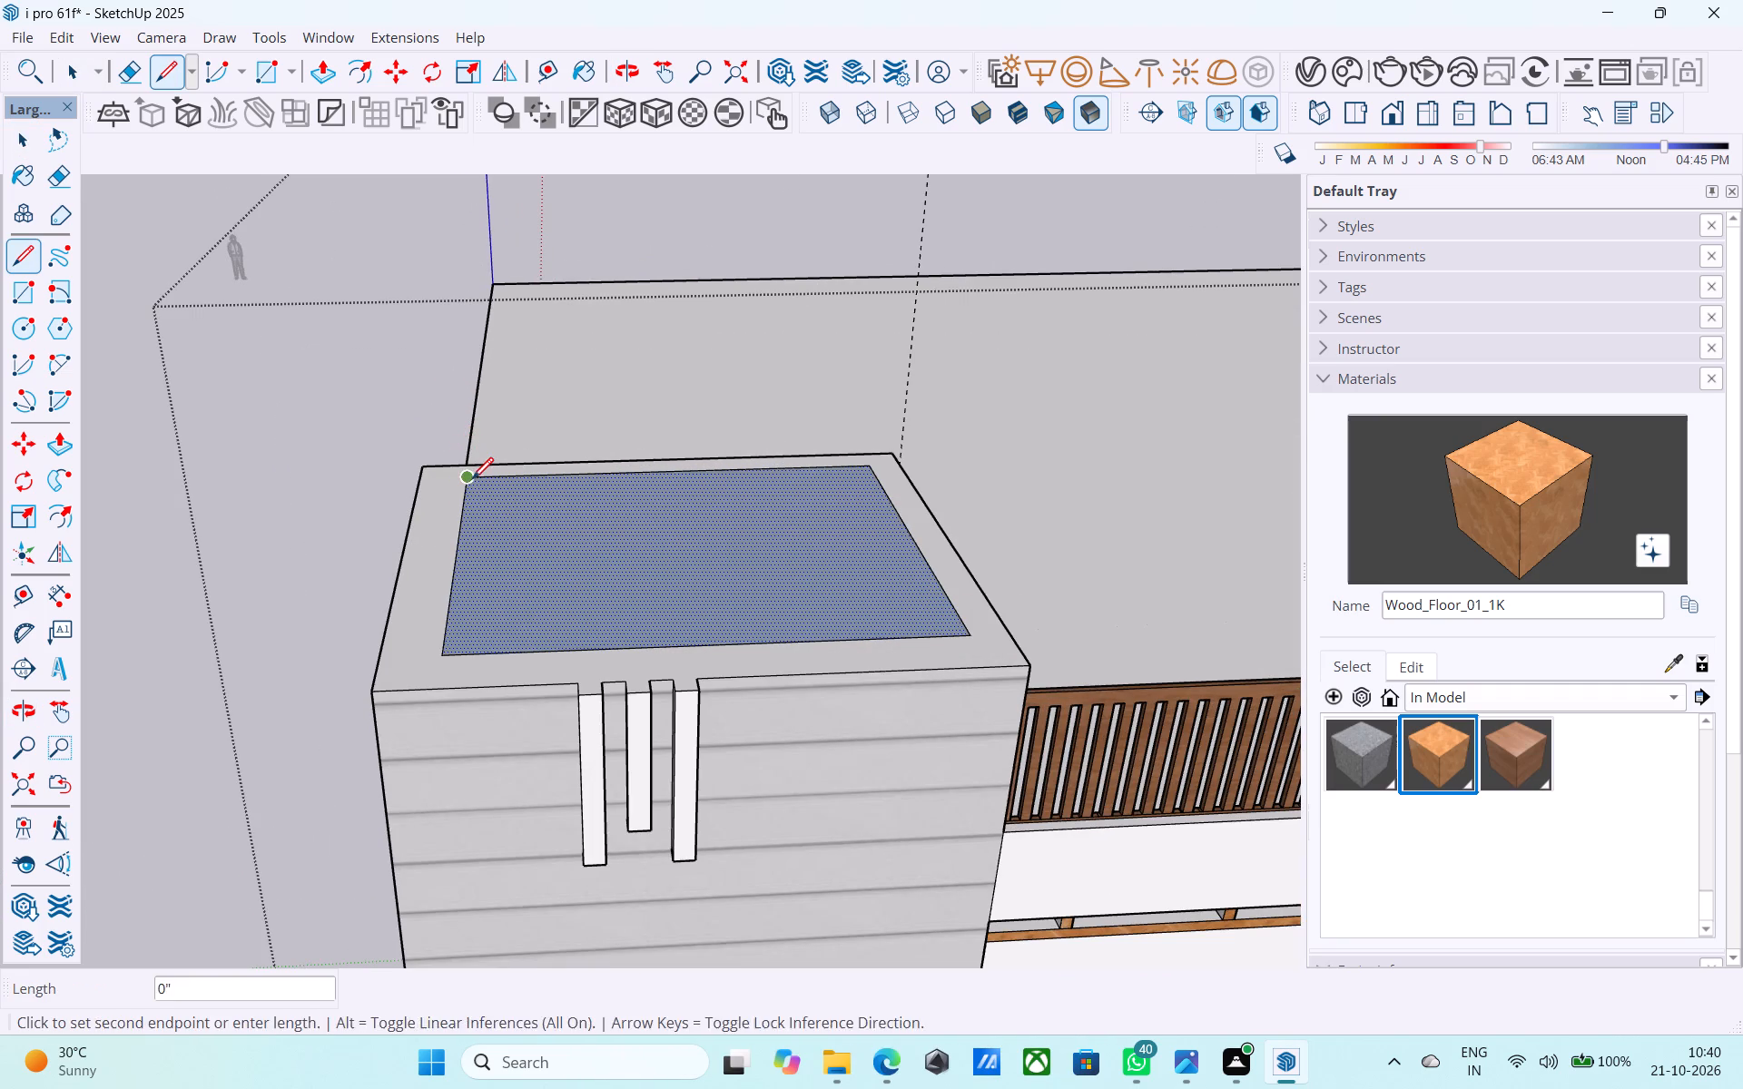
middle_click_drag(465, 480, 441, 375)
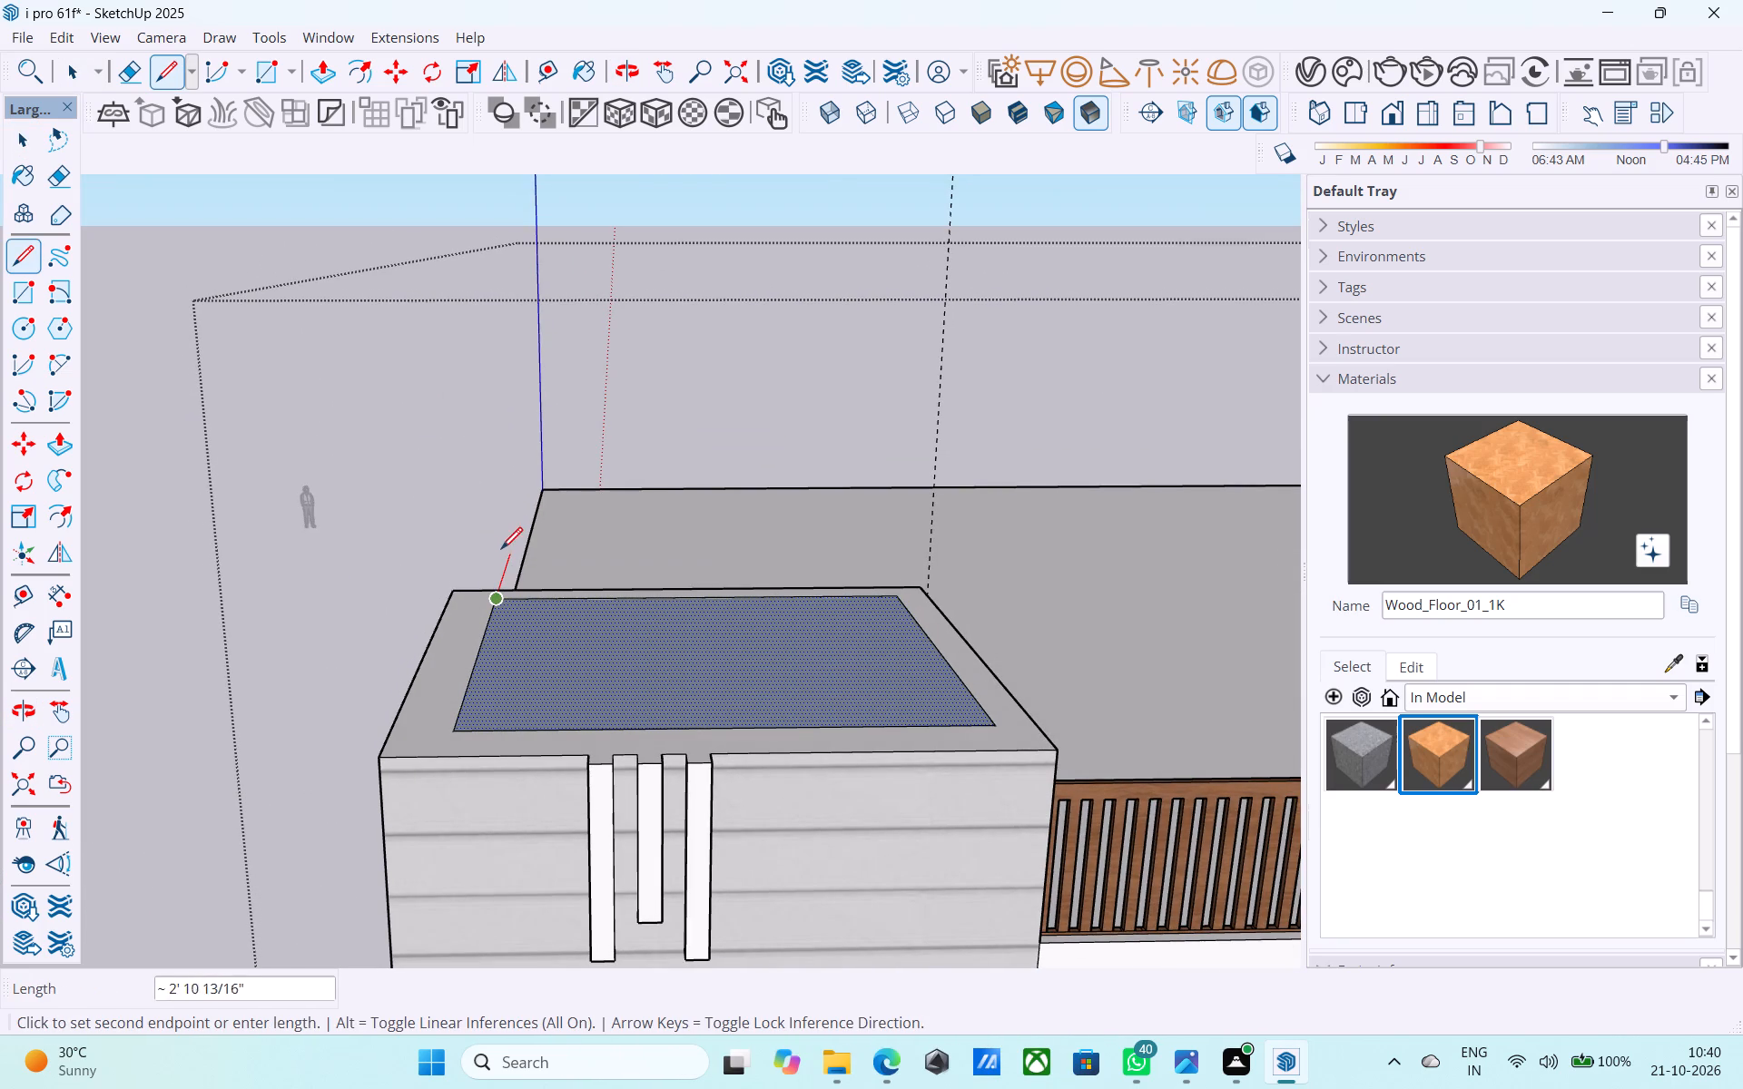
type("6\"")
key("Return")
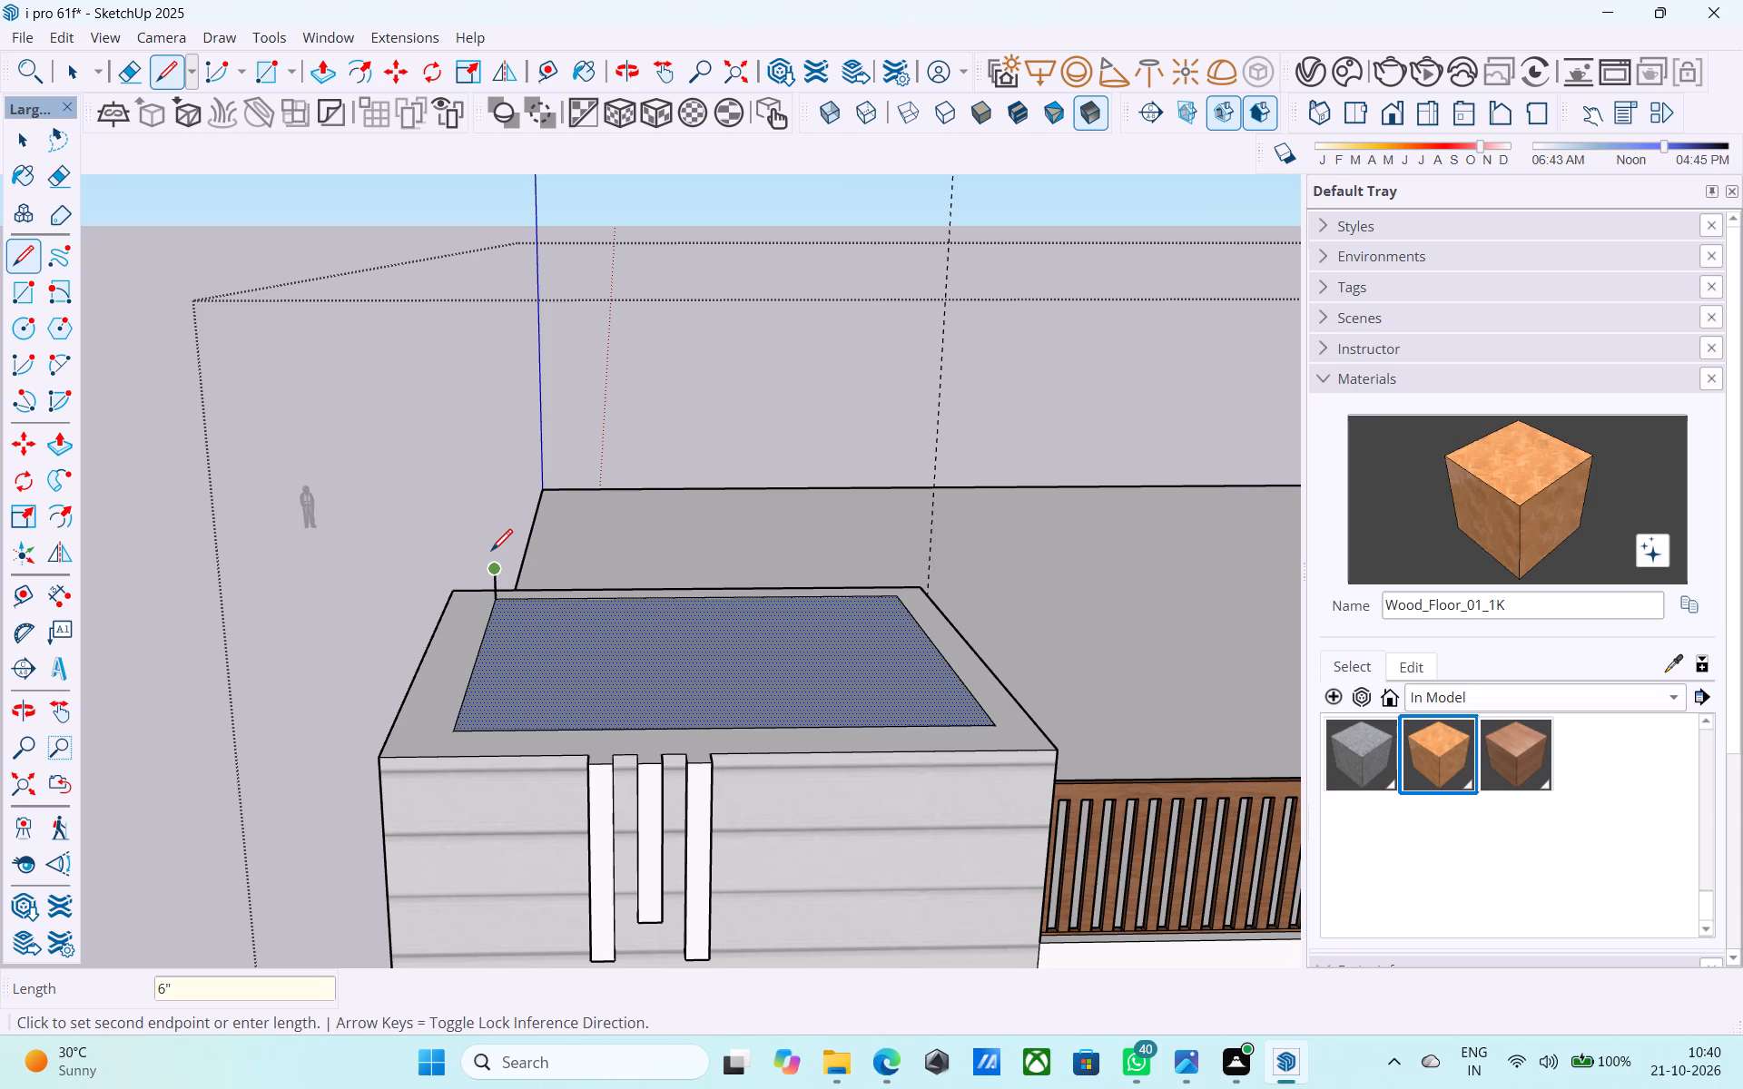
Draw a 6" vertical line upward from the top face's front corner nearest the railing.
key("l")
left_click(997, 720)
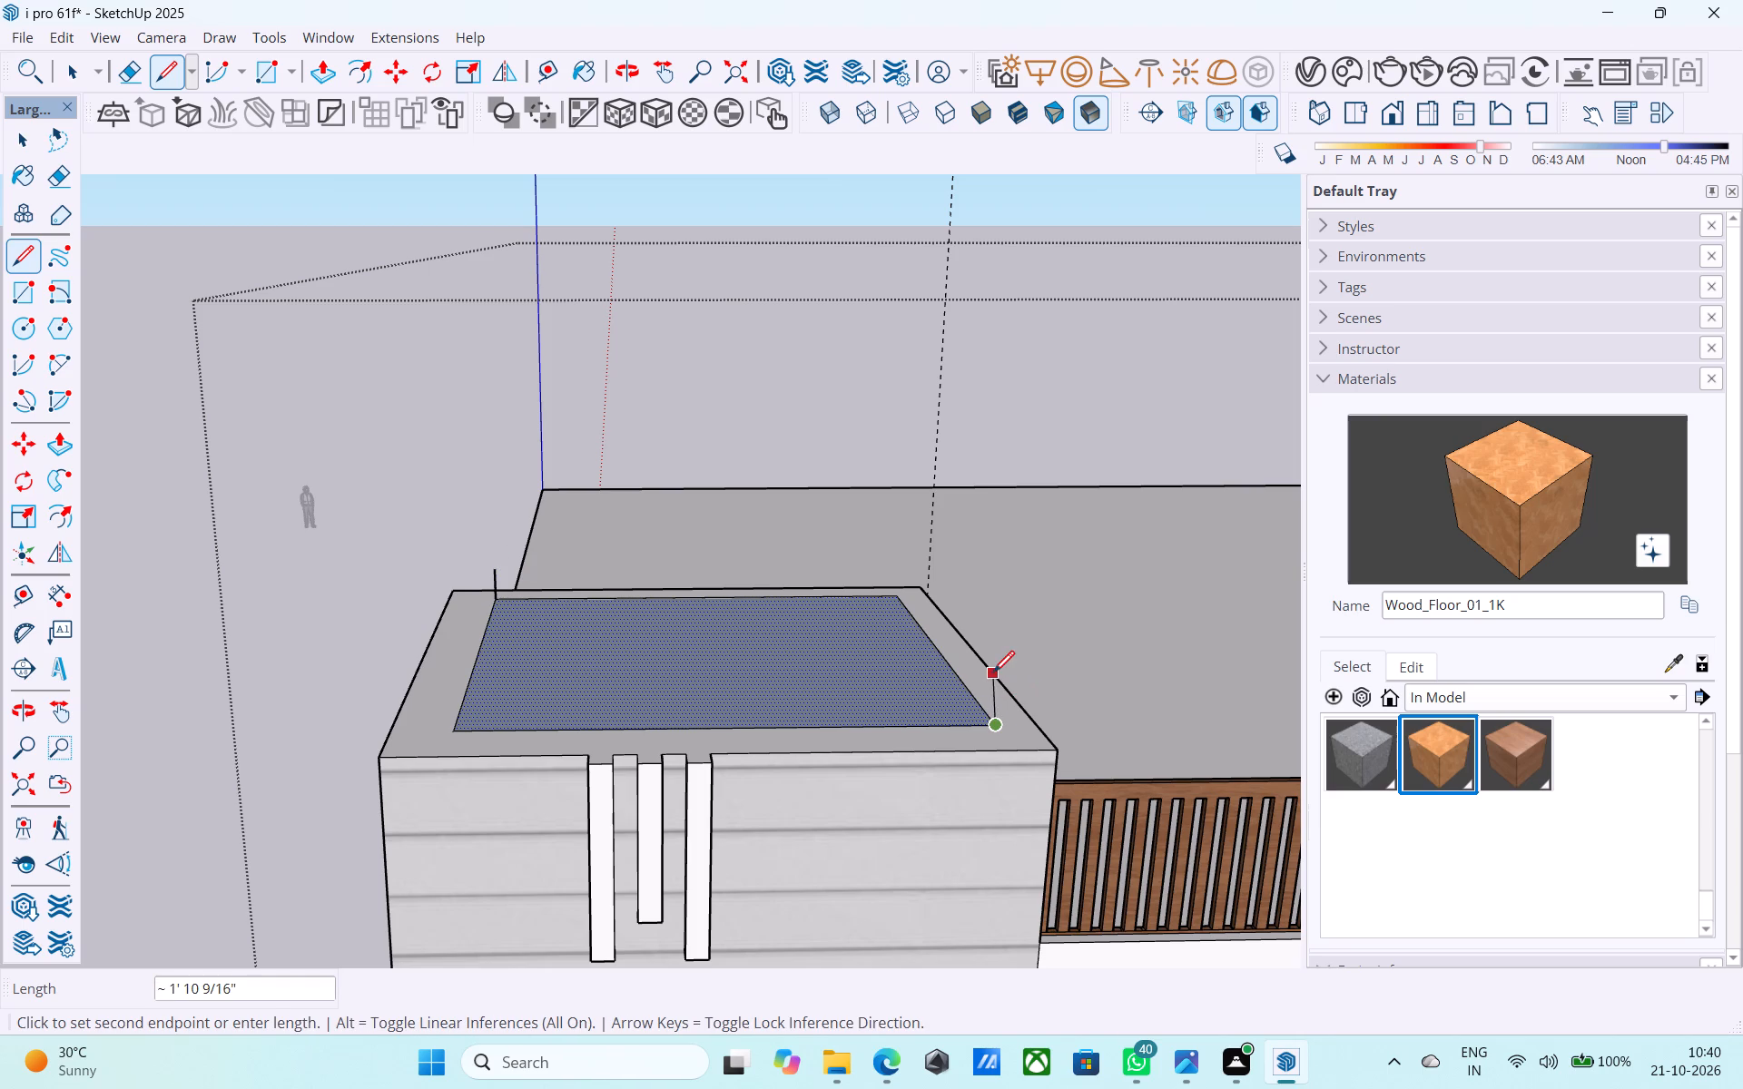
middle_click_drag(987, 675, 975, 609)
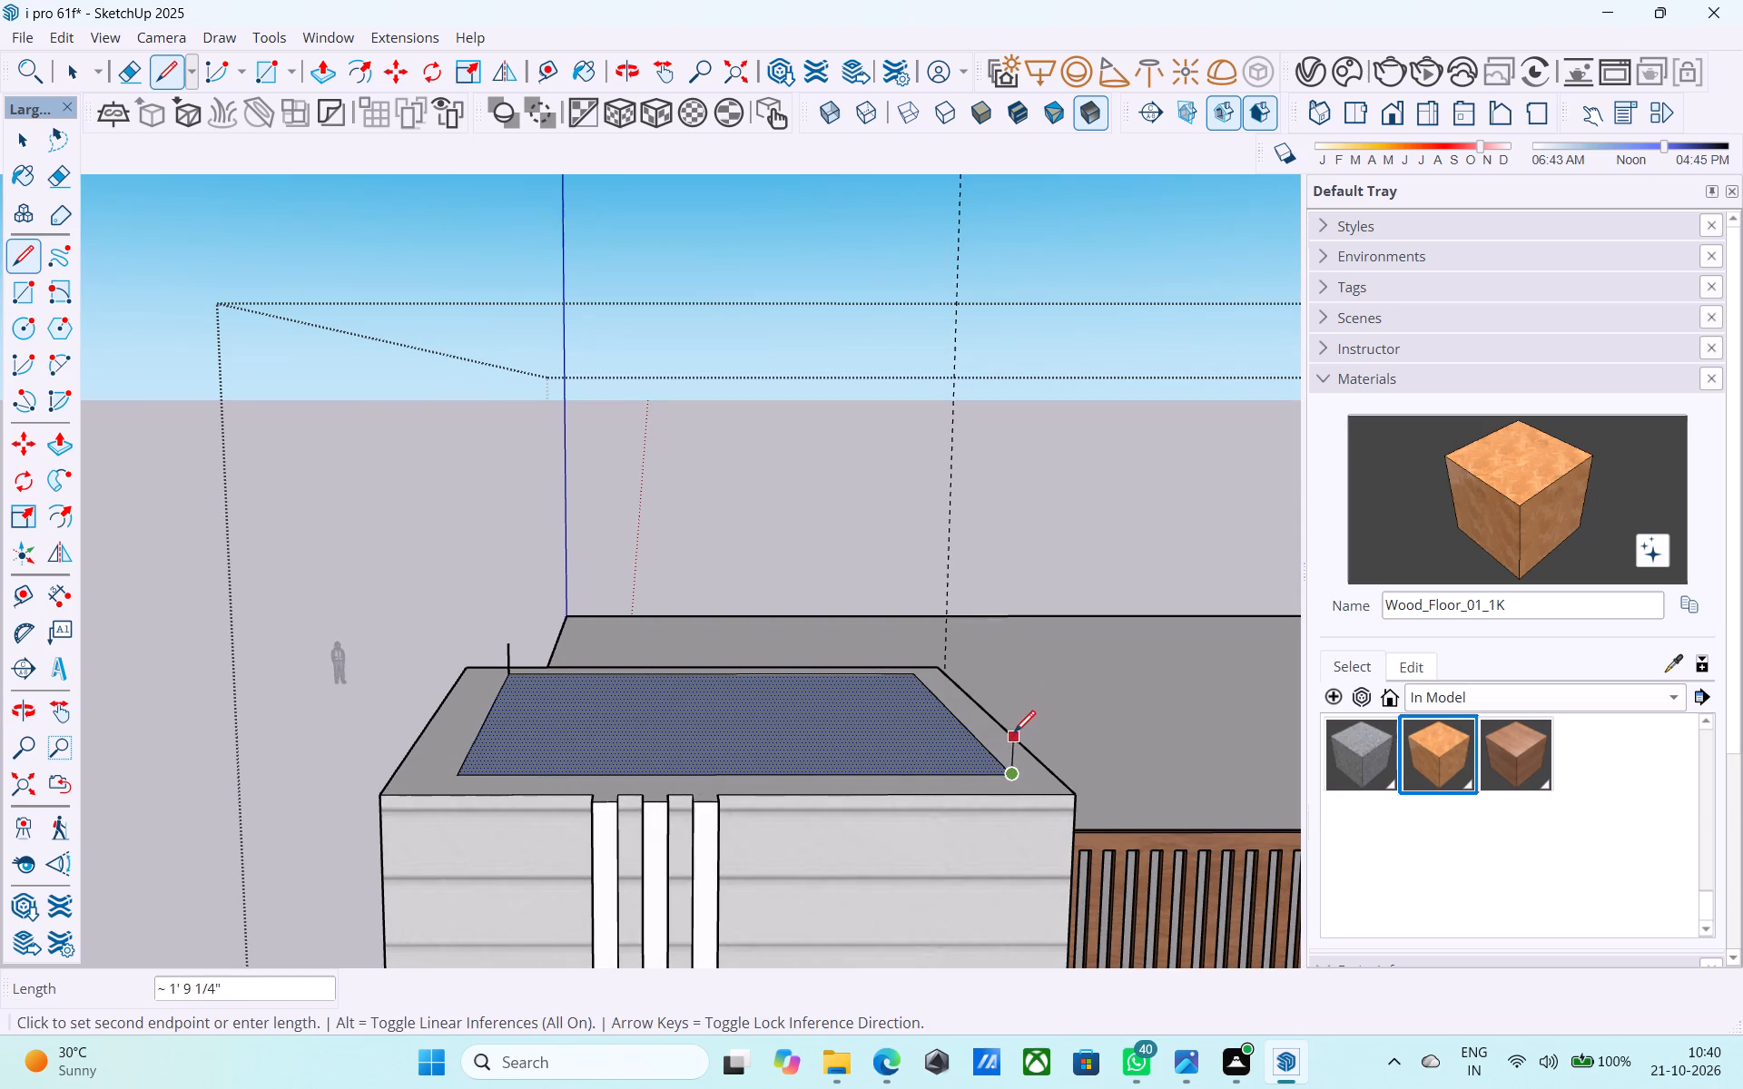
key("6")
key("shift+quotedbl")
key("Return")
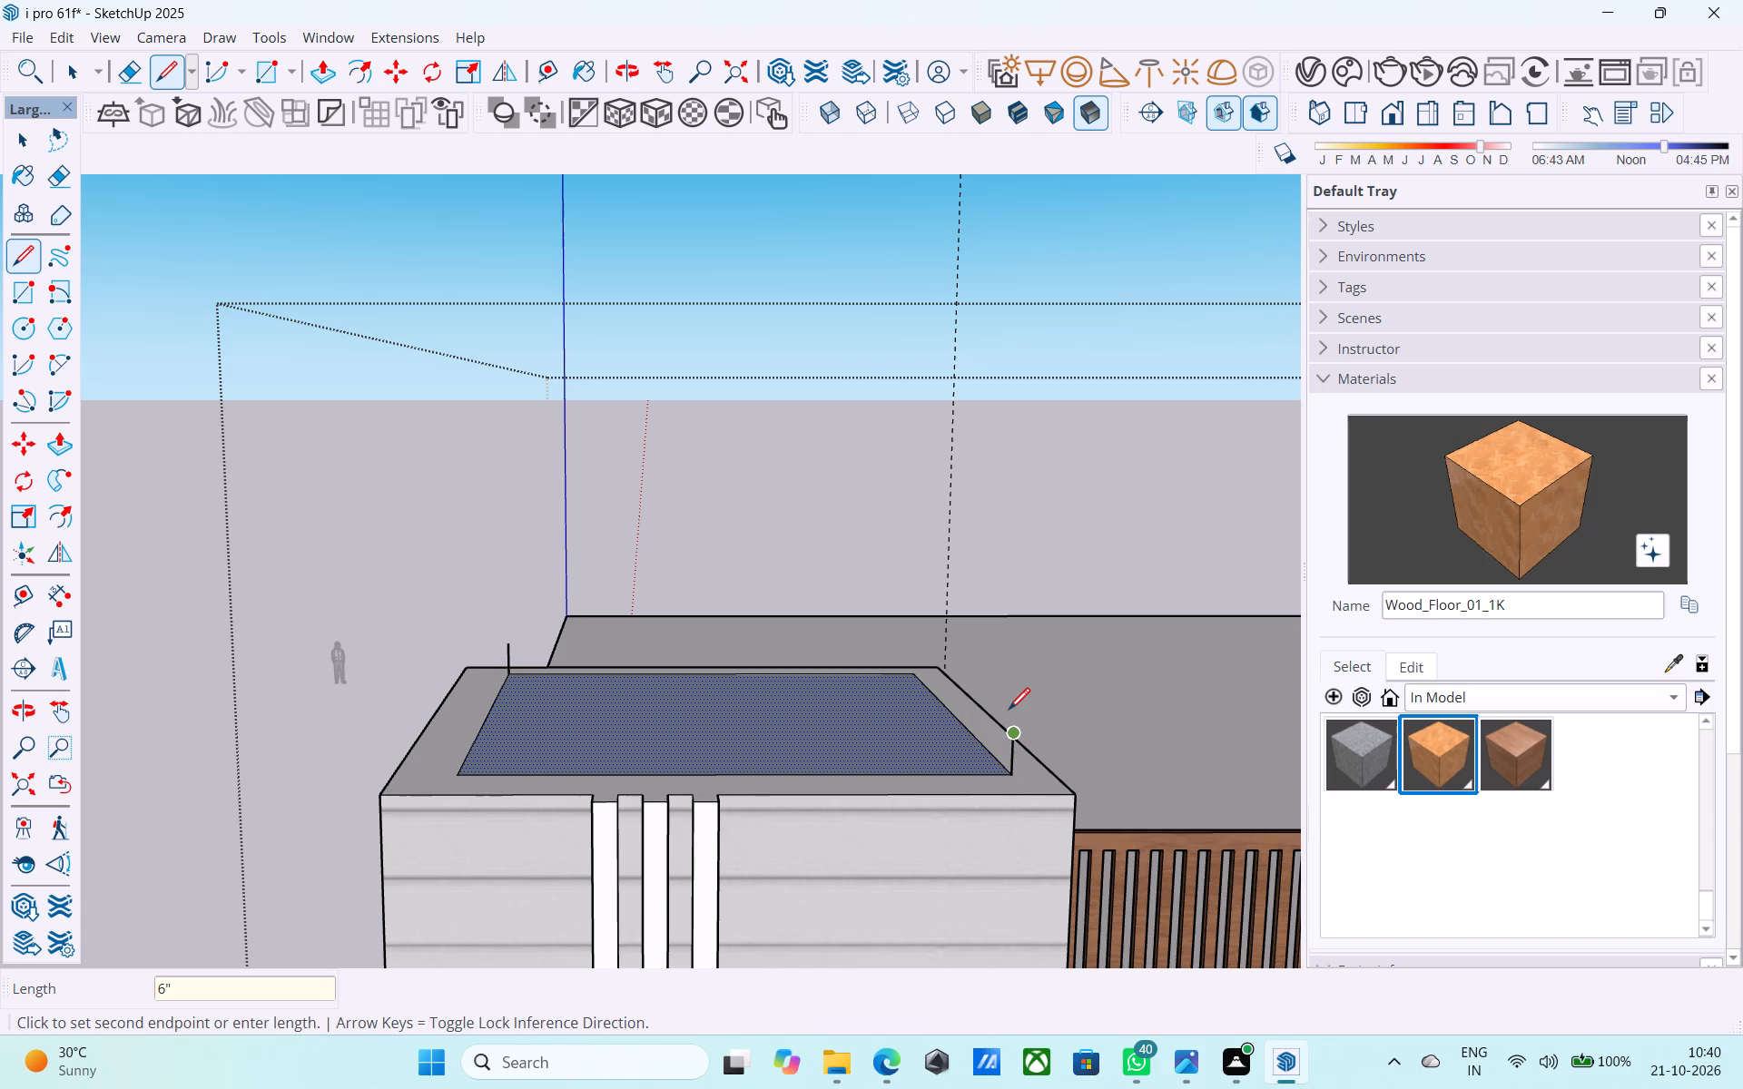
Draw a 5' 6" by 6' 6" rectangle between the upper ends of the two 6" vertical lines.
key("r")
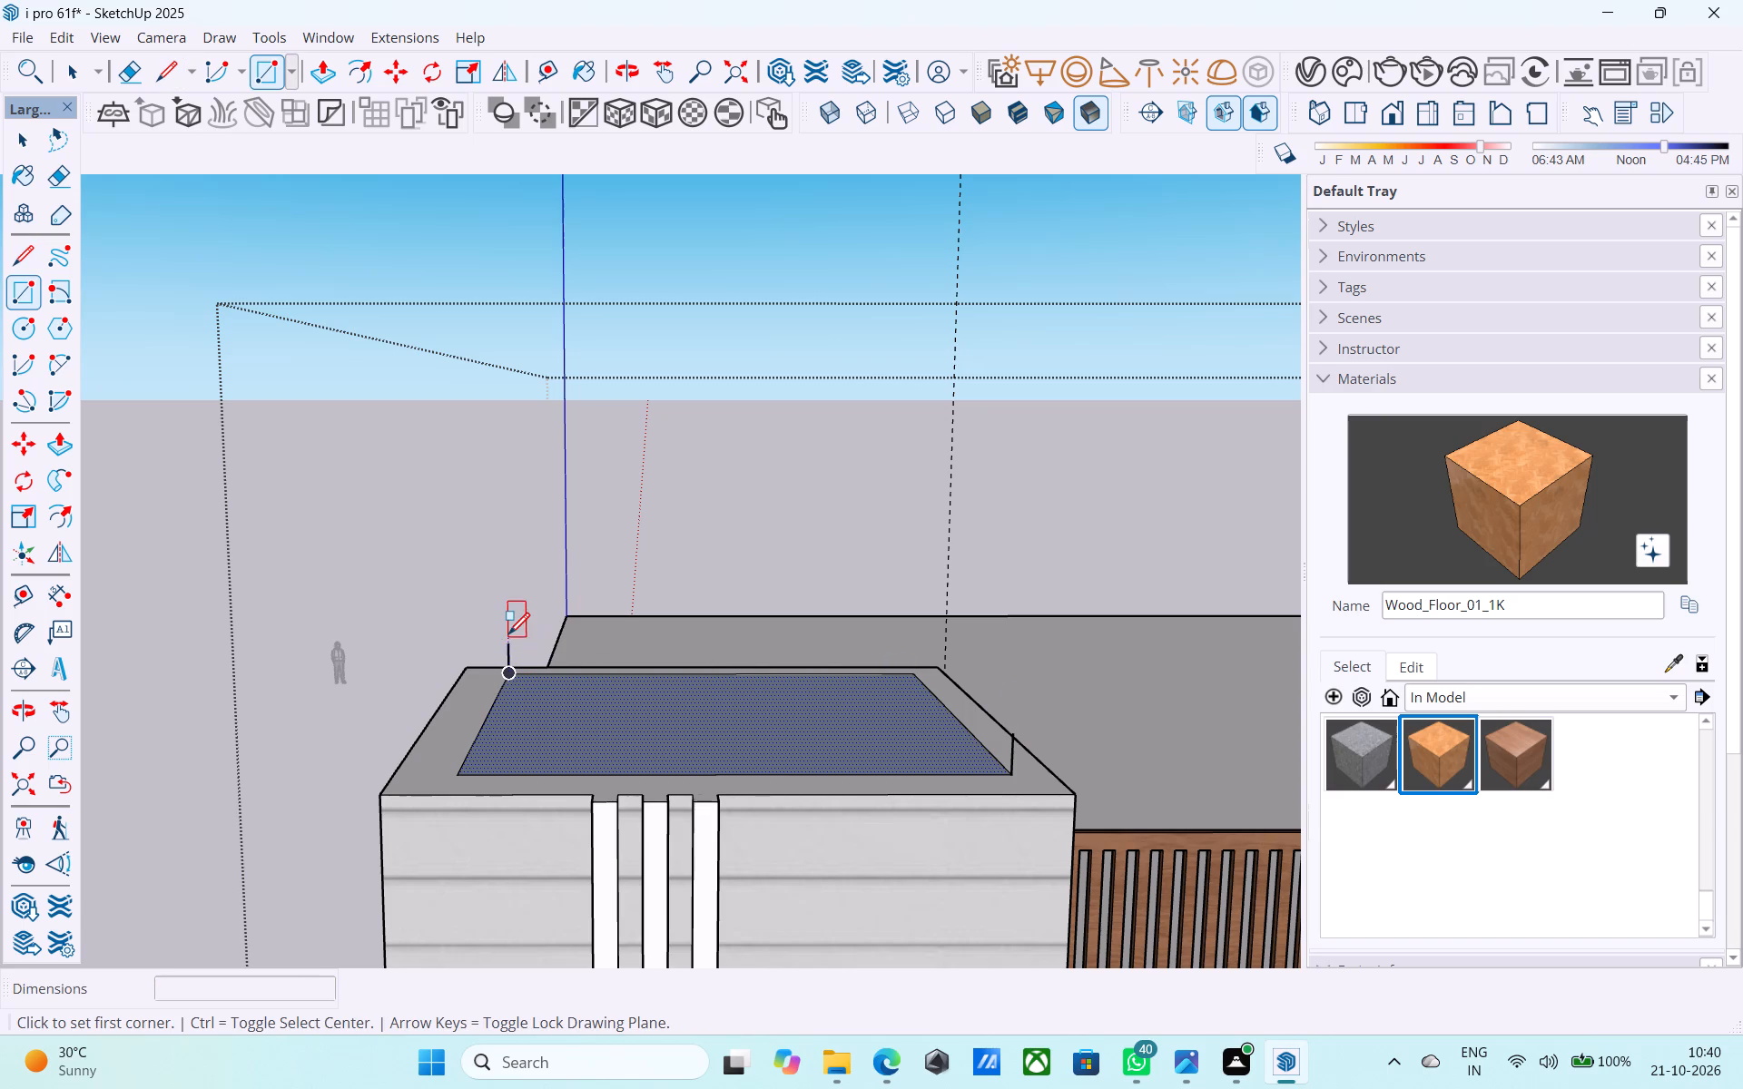
left_click(508, 645)
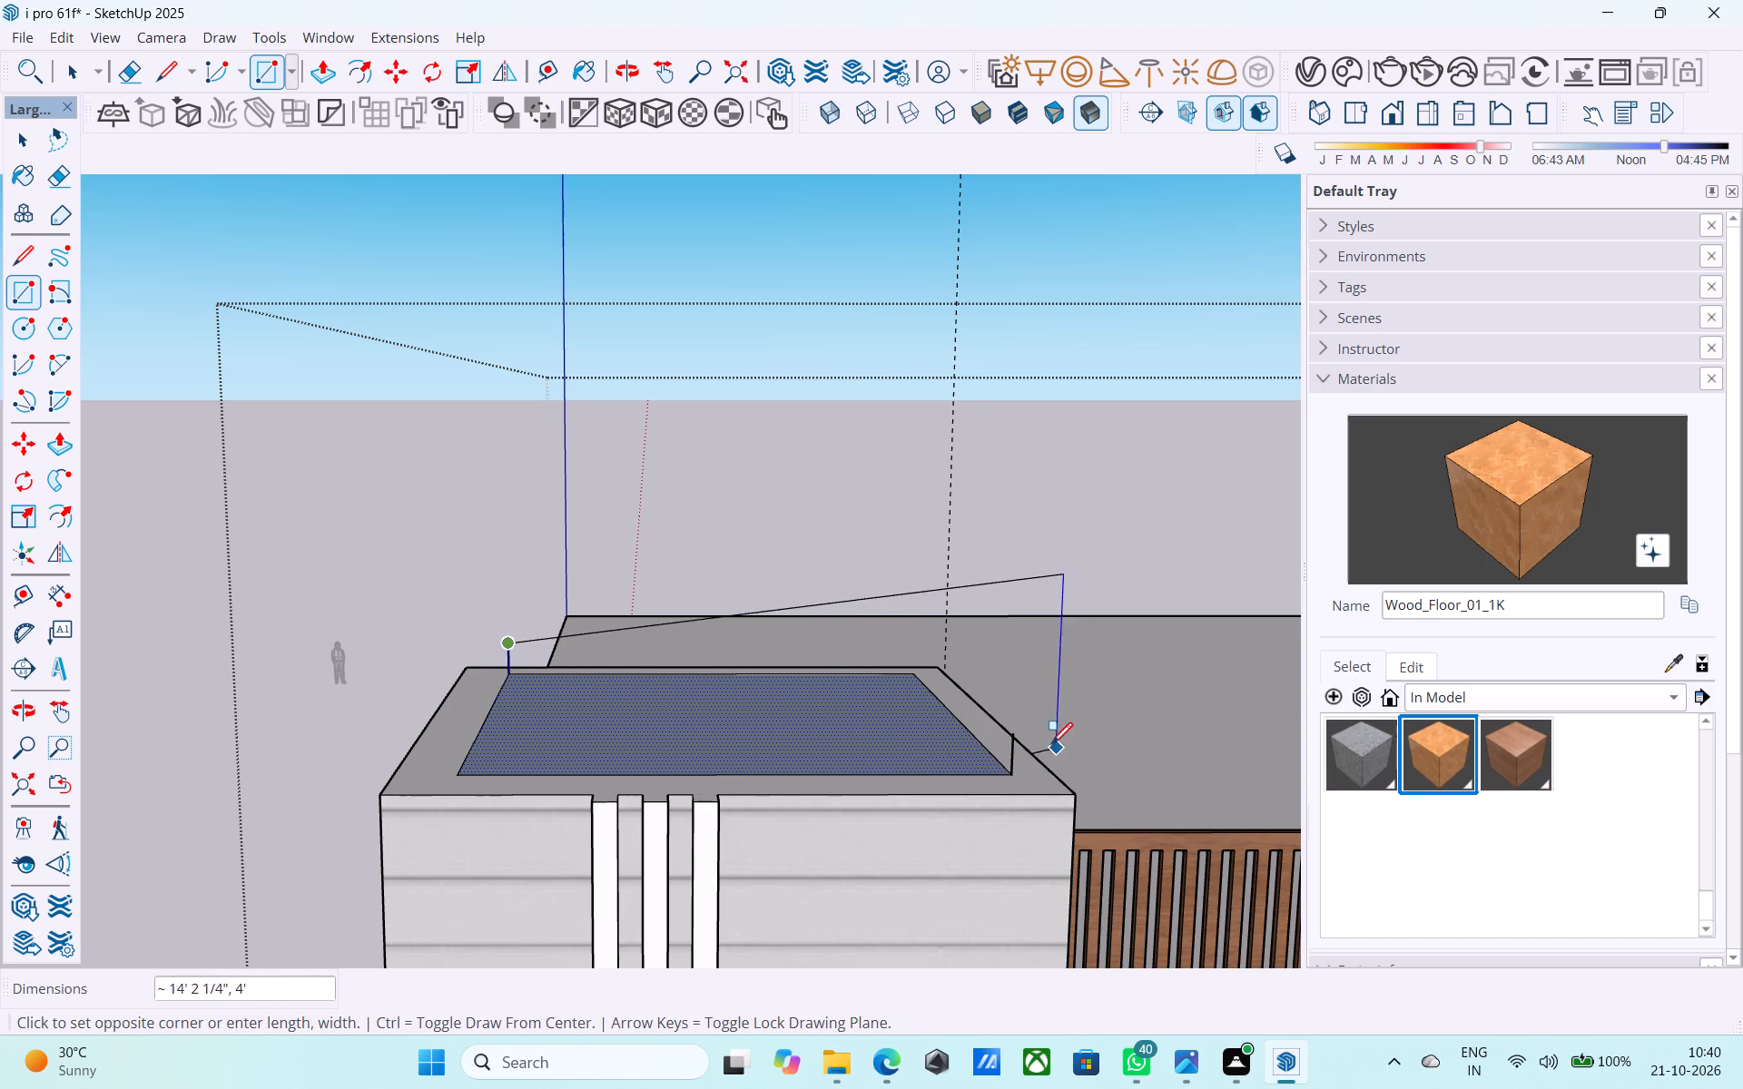
left_click(1015, 730)
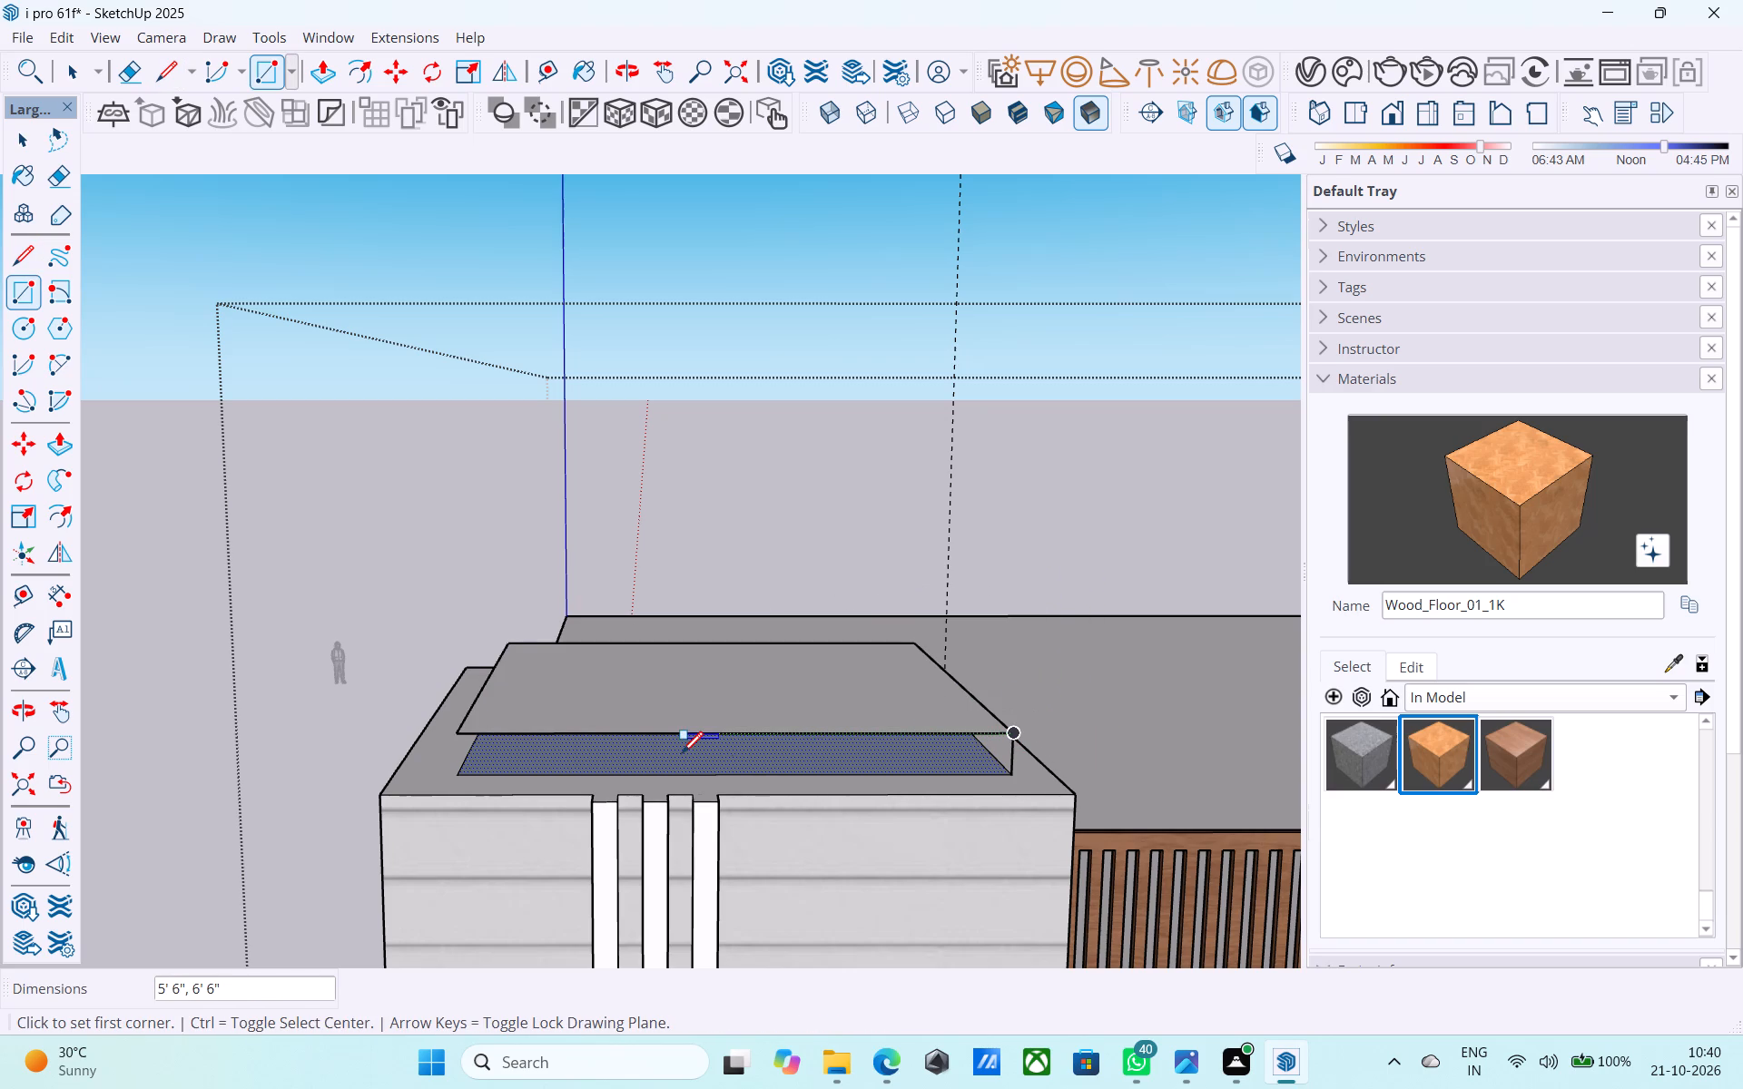
Draw 6" vertical lines joining the two rectangles at their remaining corners to close the raised slab's sides.
key("l")
left_click(455, 779)
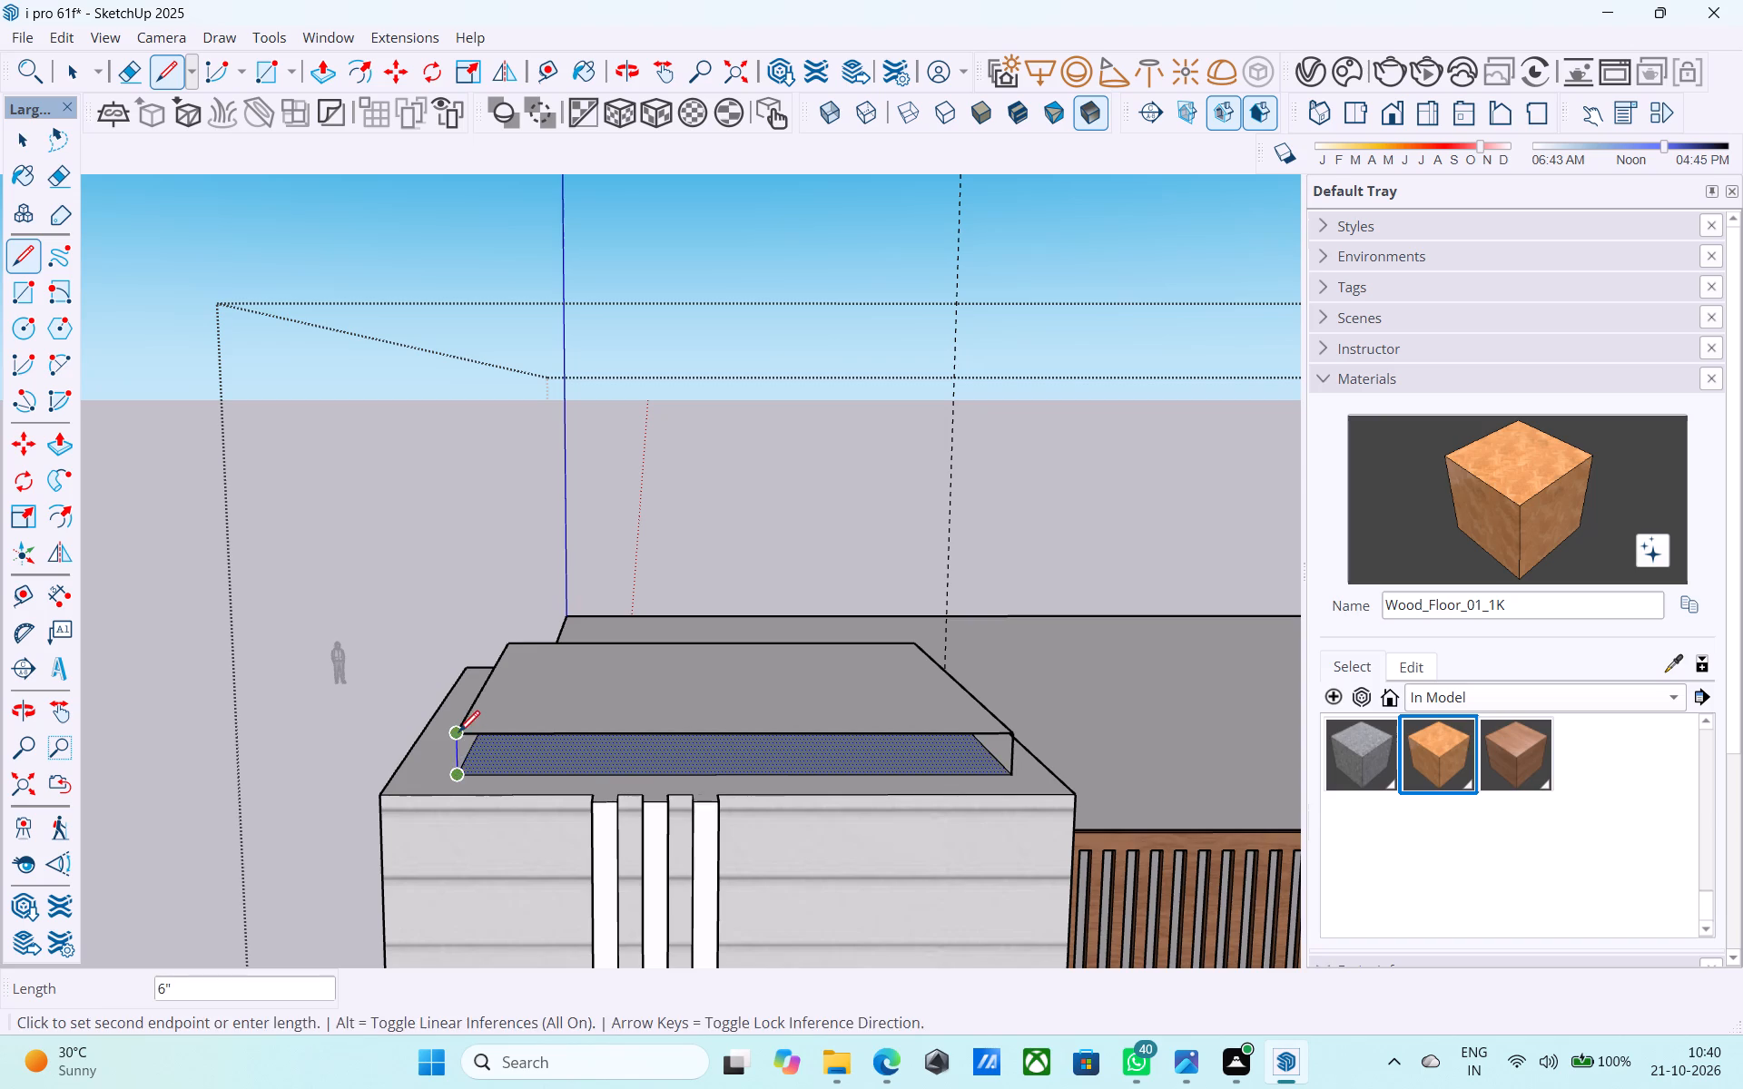
left_click(458, 733)
middle_click_drag(467, 740, 1357, 756)
scroll(1265, 718, "down", 8)
scroll(1234, 695, "up", 1)
scroll(1230, 695, "down", 1)
middle_click_drag(870, 721, 1185, 672)
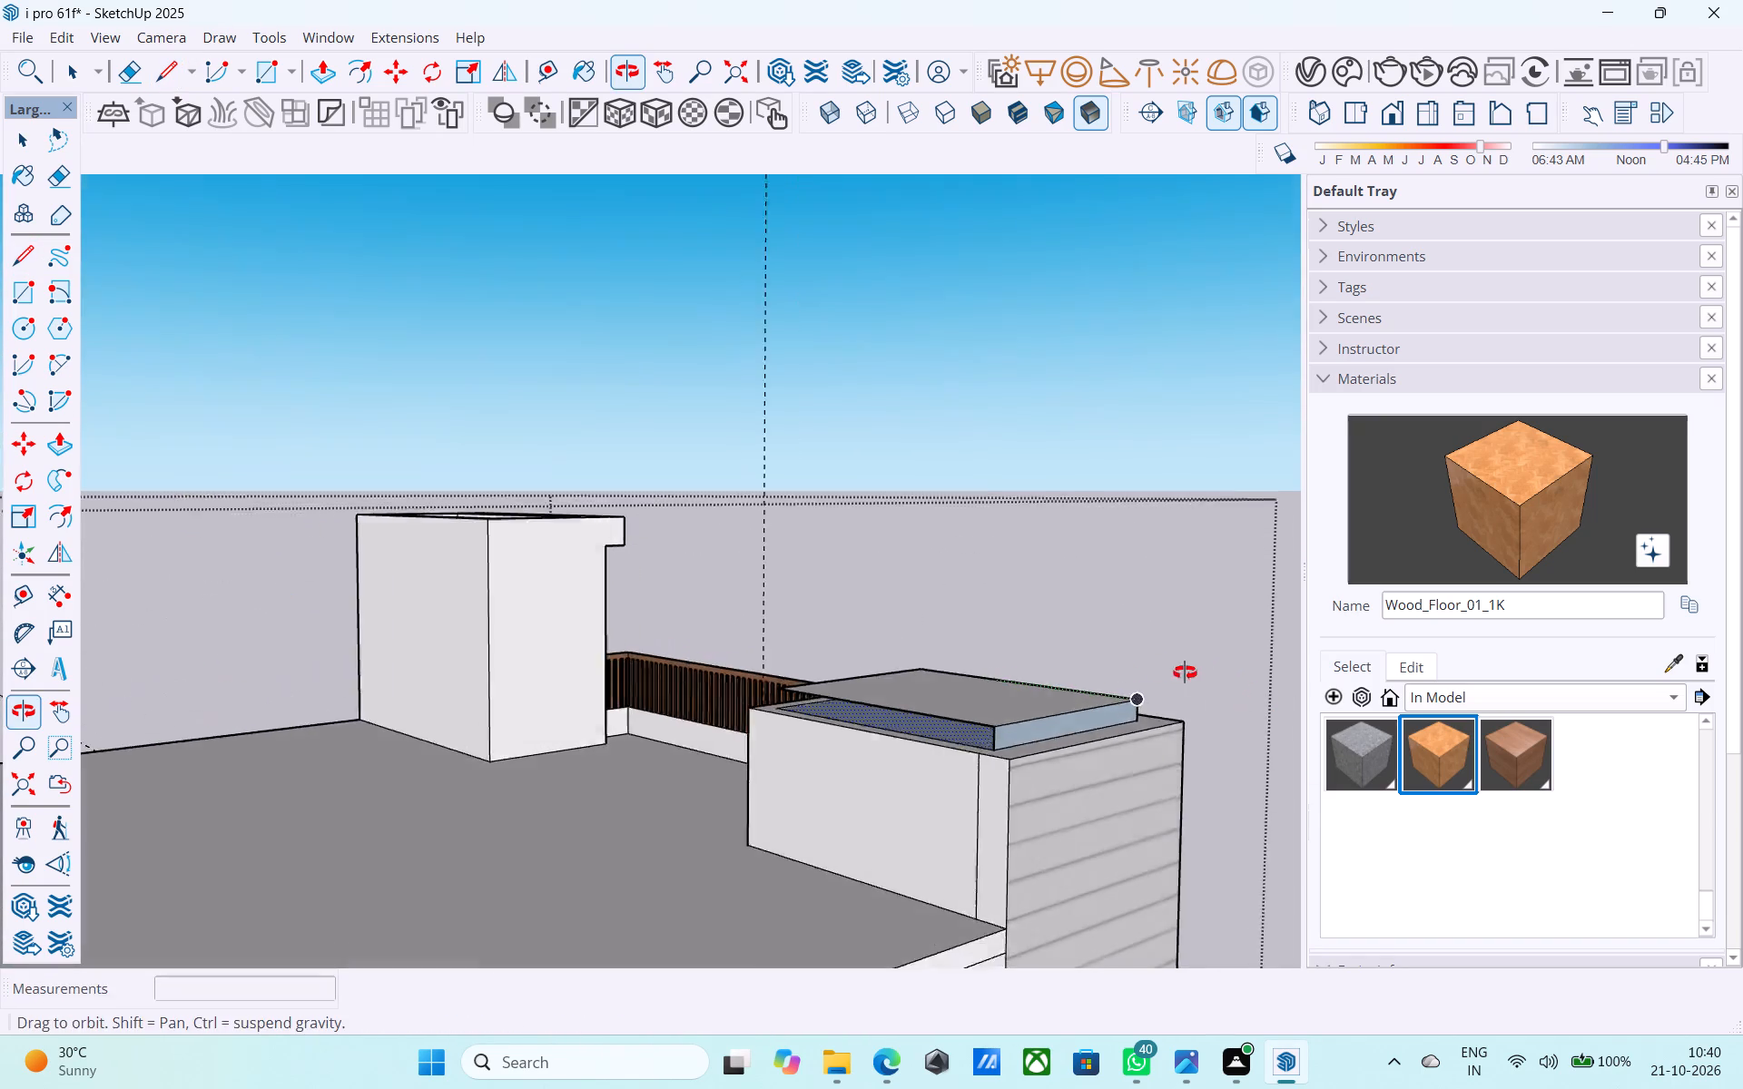
middle_click_drag(1185, 672, 1189, 675)
scroll(933, 729, "up", 13)
left_click(723, 670)
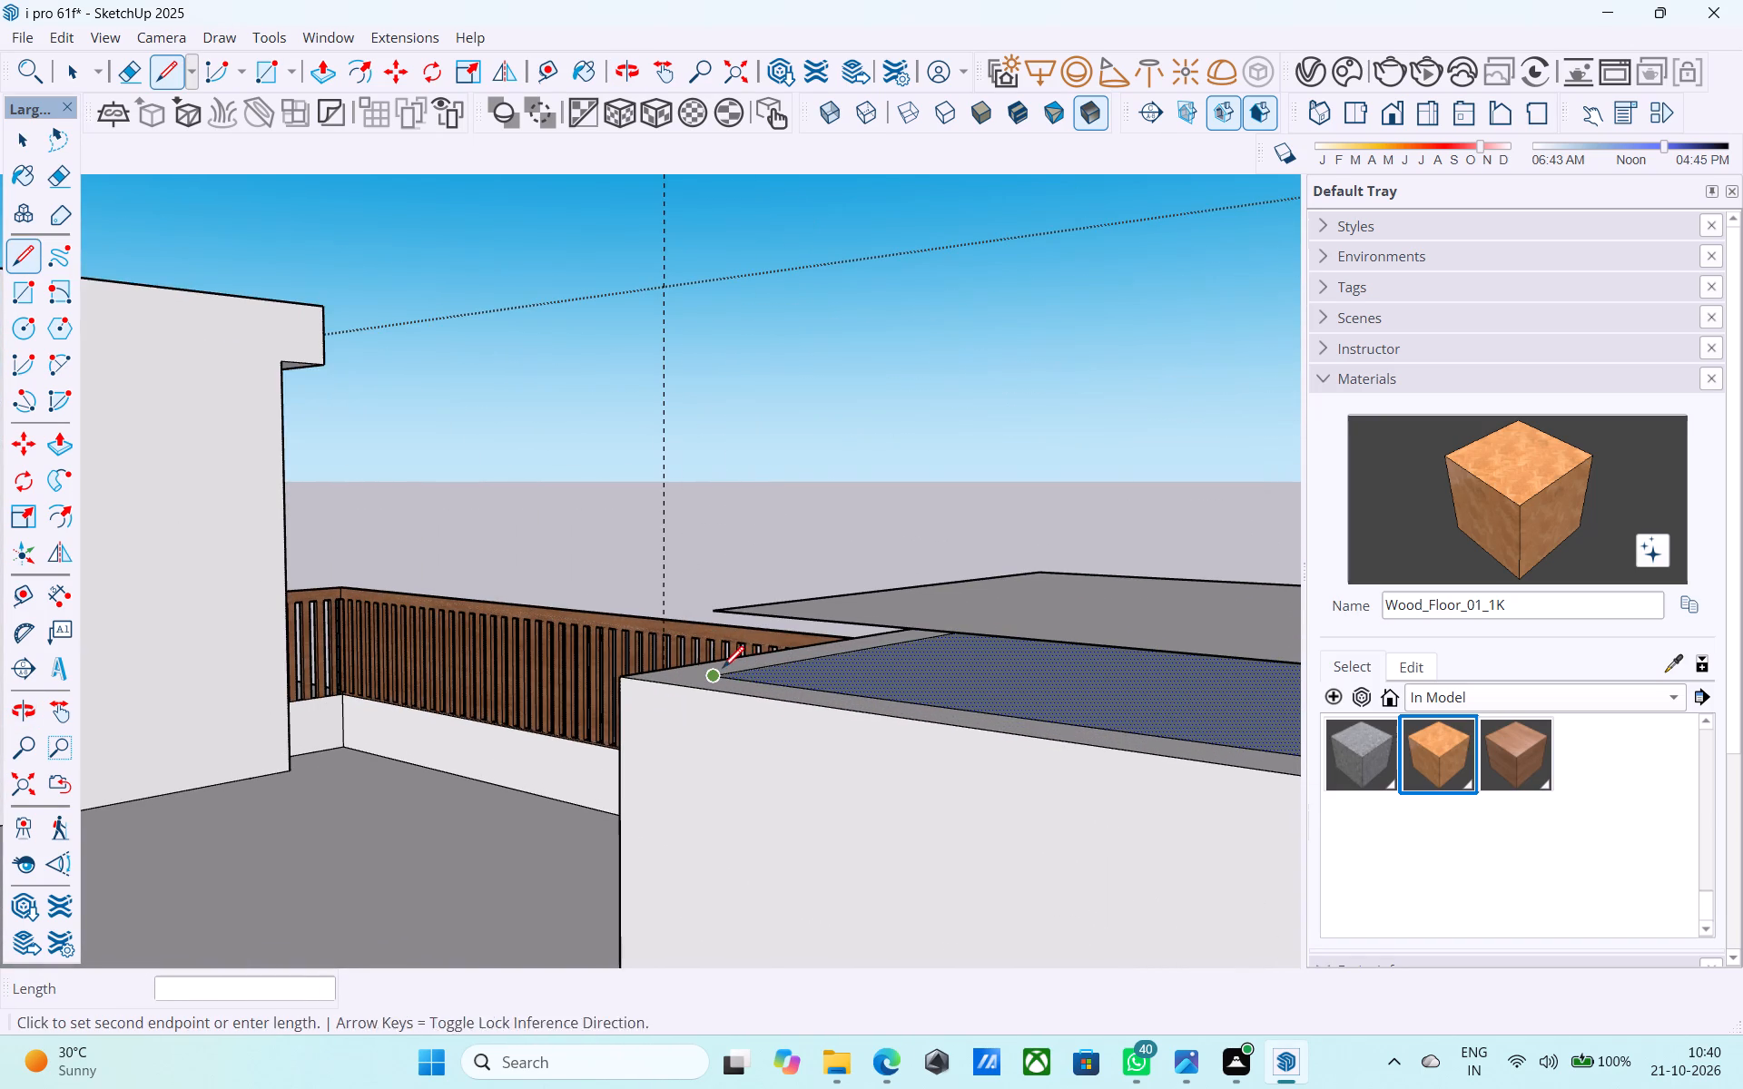
left_click(708, 607)
scroll(696, 625, "down", 9)
scroll(855, 702, "down", 1)
middle_click_drag(887, 711, 805, 724)
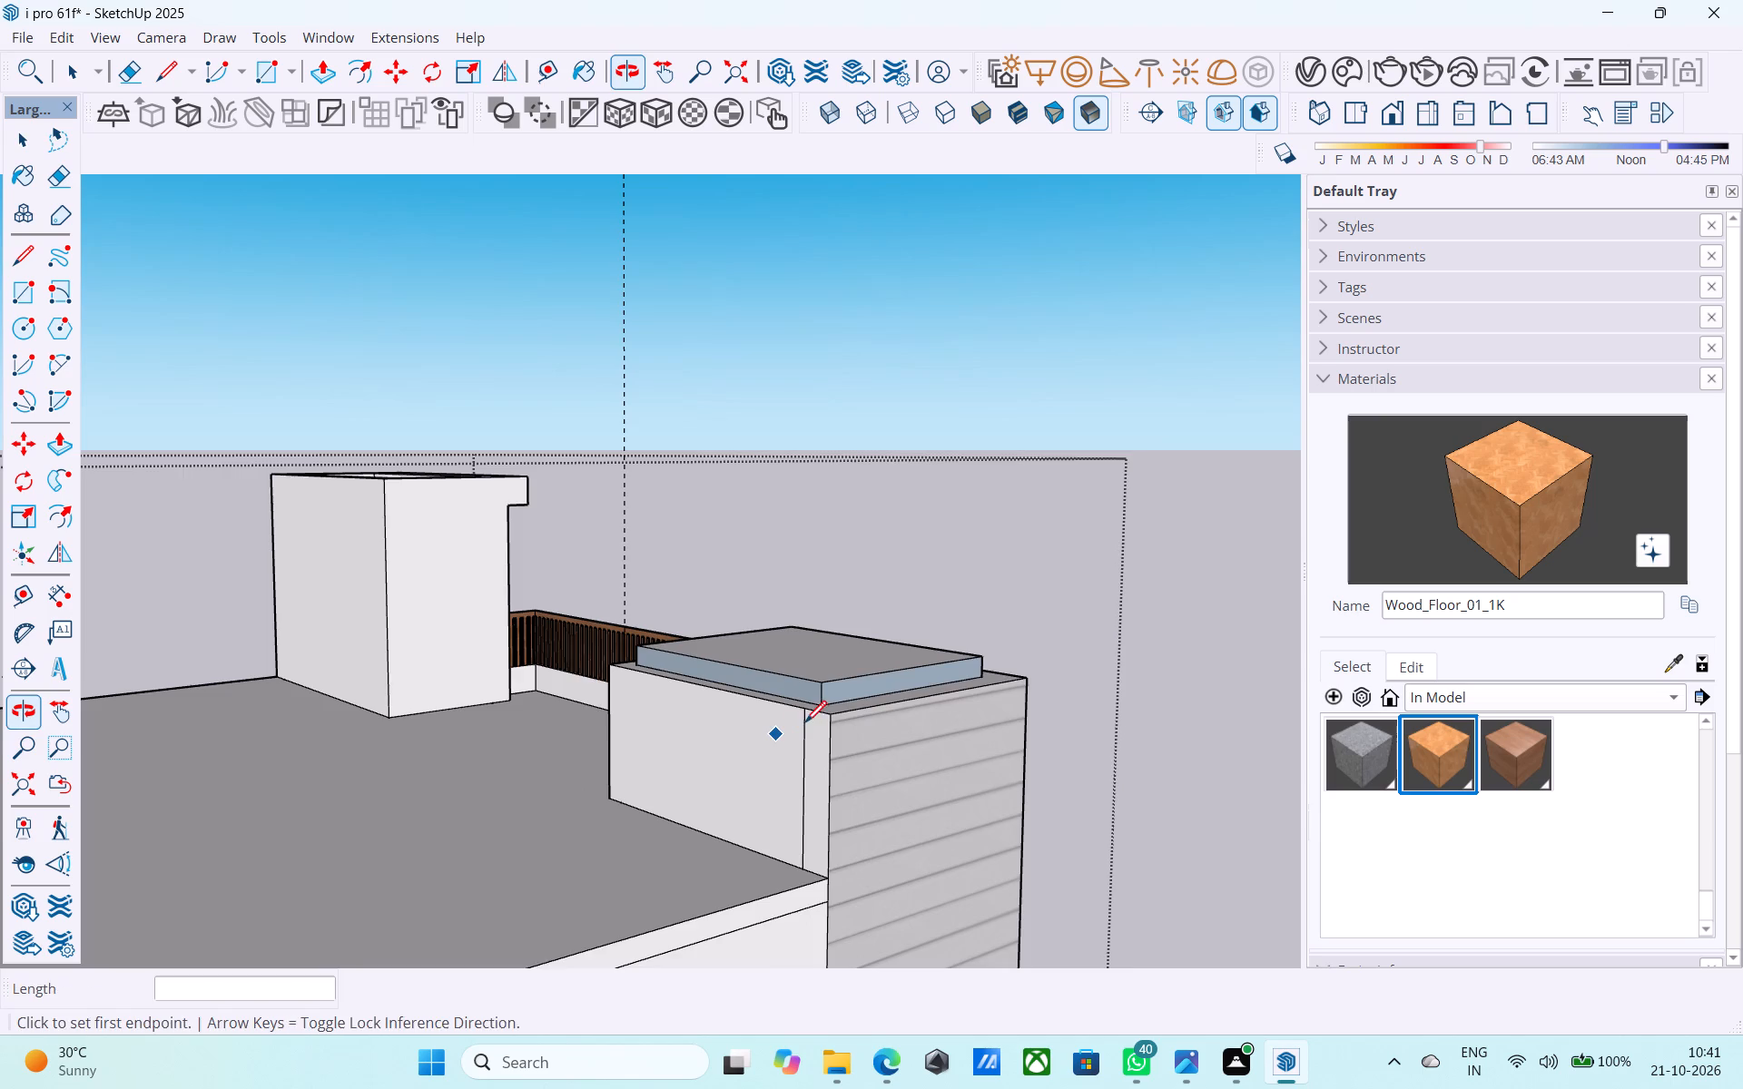
Erase the stray vertical edge on the block's plain rear wall near the clad corner.
scroll(805, 724, "up", 3)
key("e")
scroll(809, 751, "up", 1)
left_click(807, 752)
Reverse the raised slab's side faces above the outer clad wall and the plain rear wall.
key("space")
left_click(867, 675)
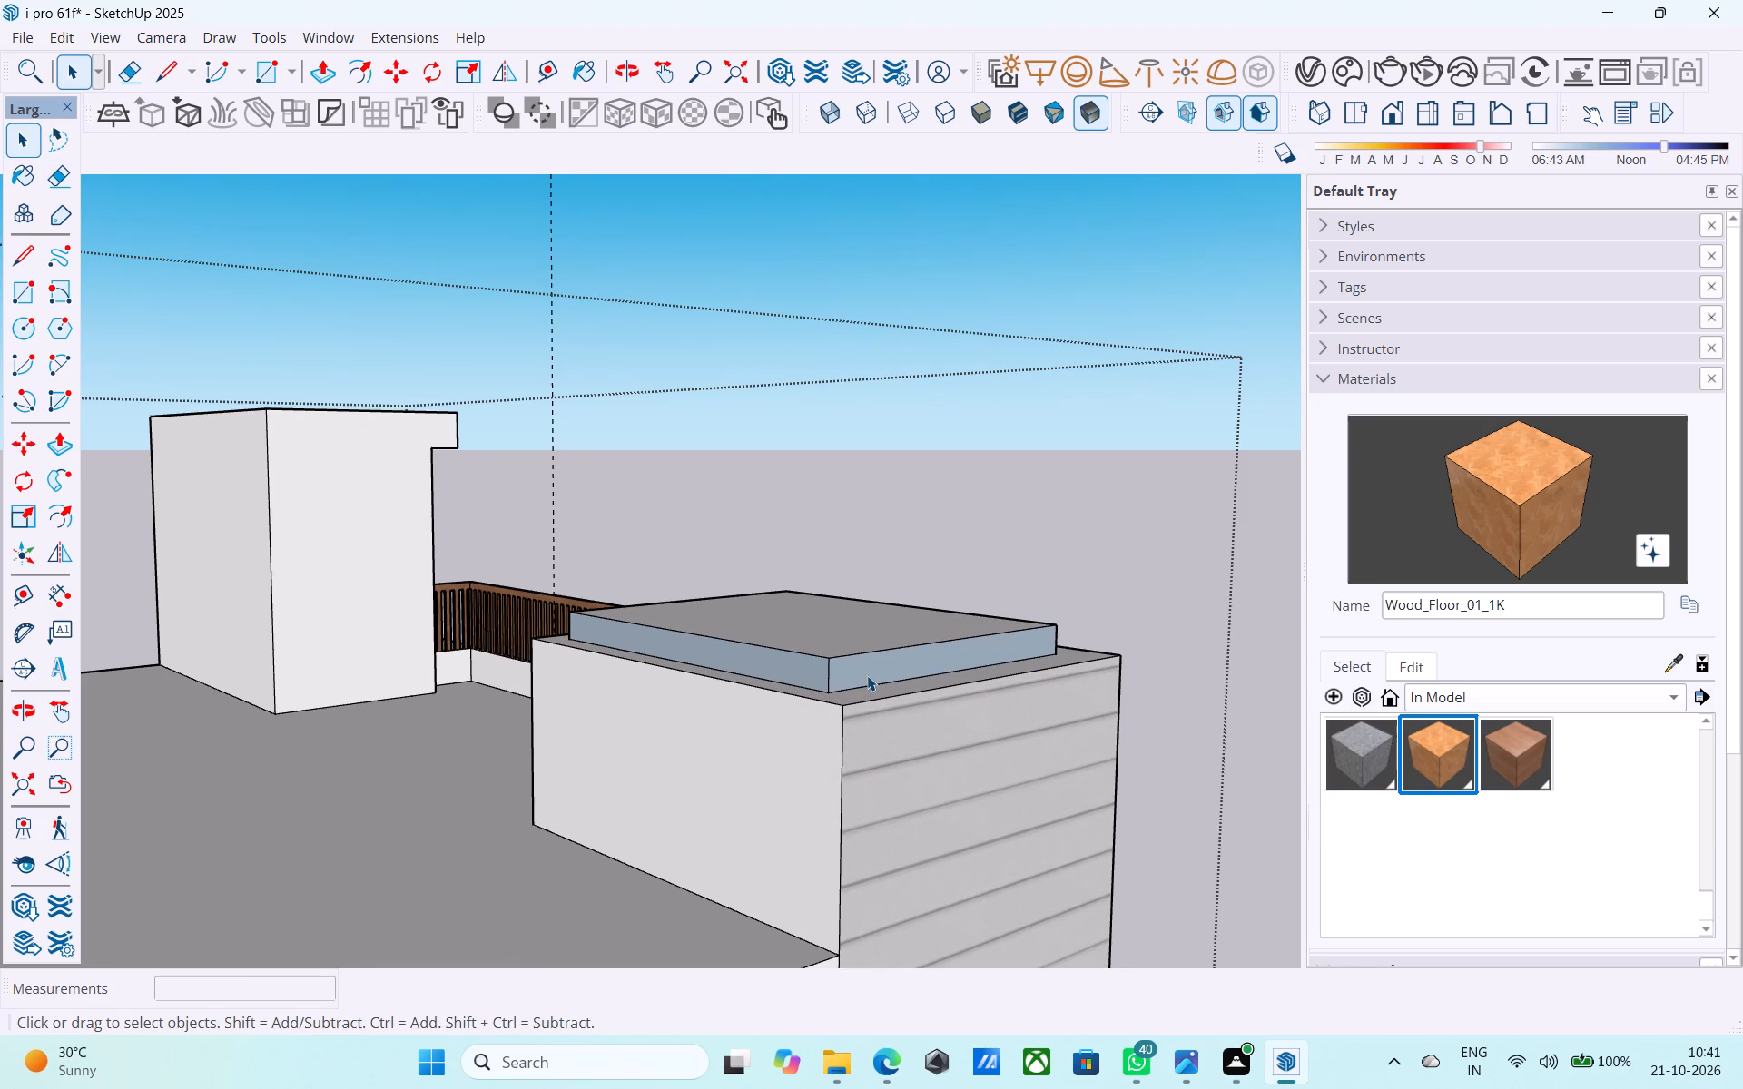
right_click(867, 675)
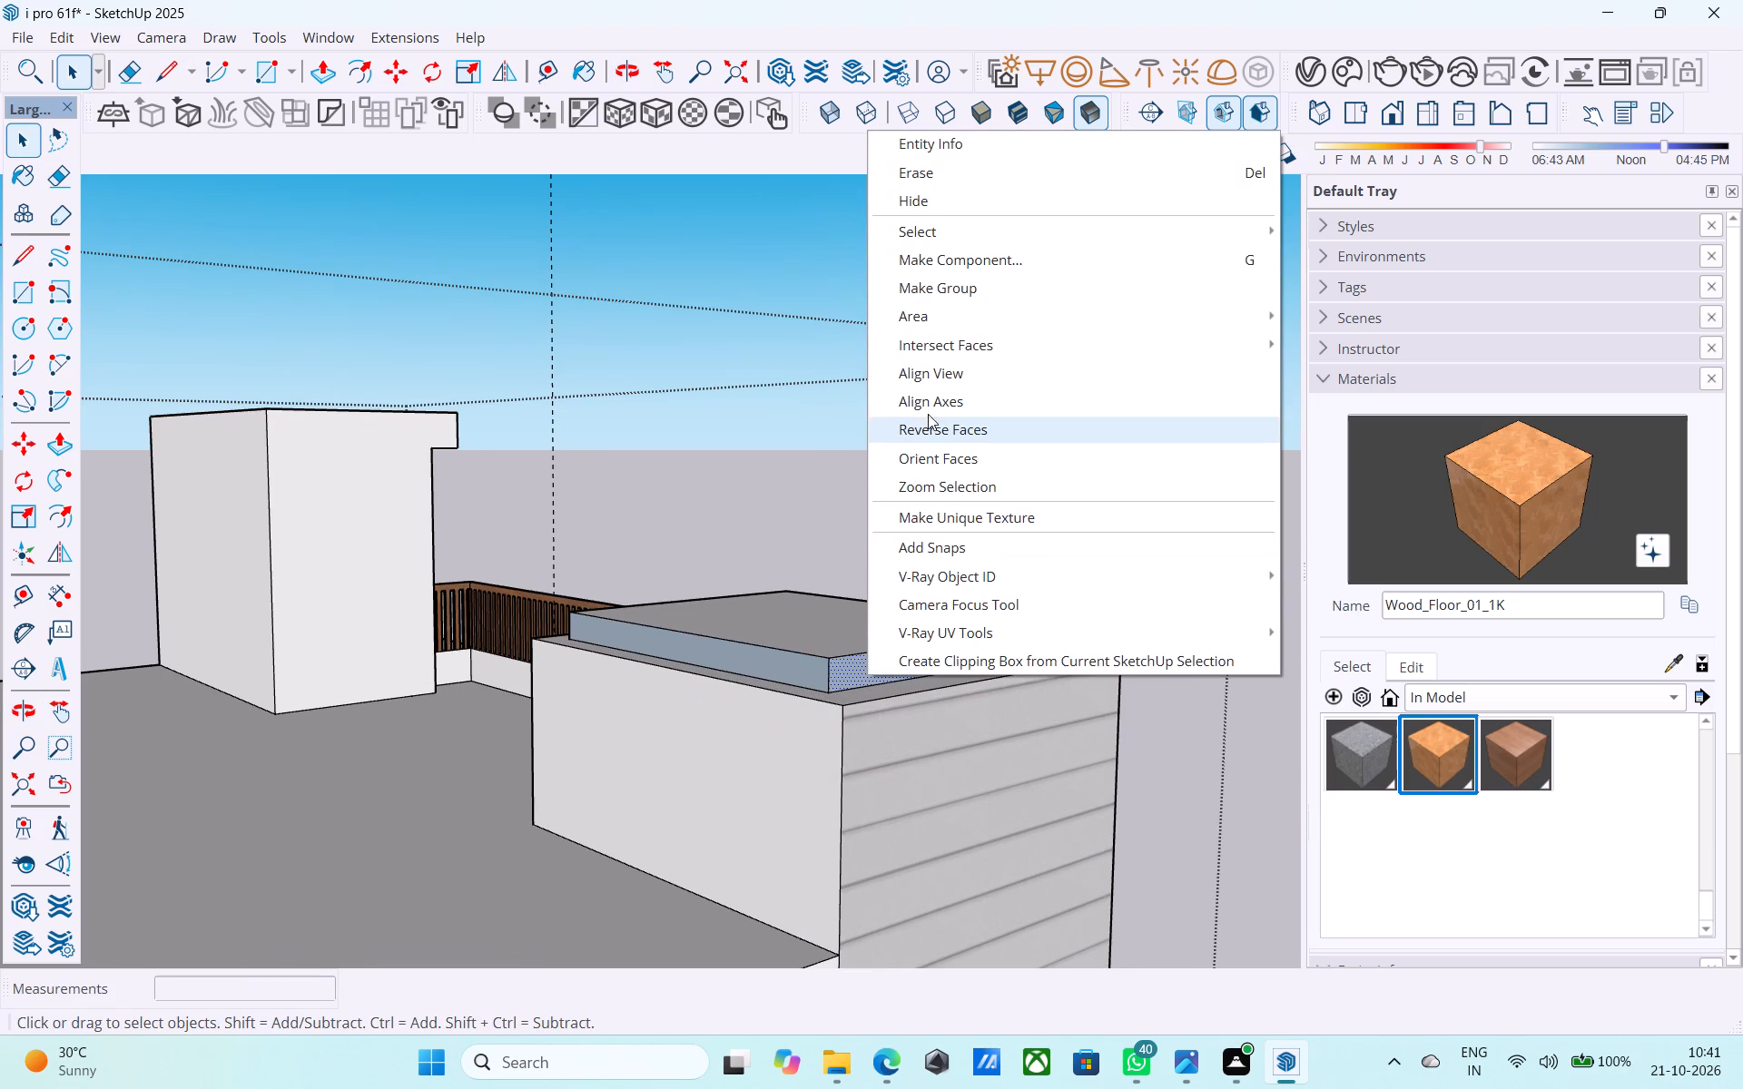
left_click(929, 440)
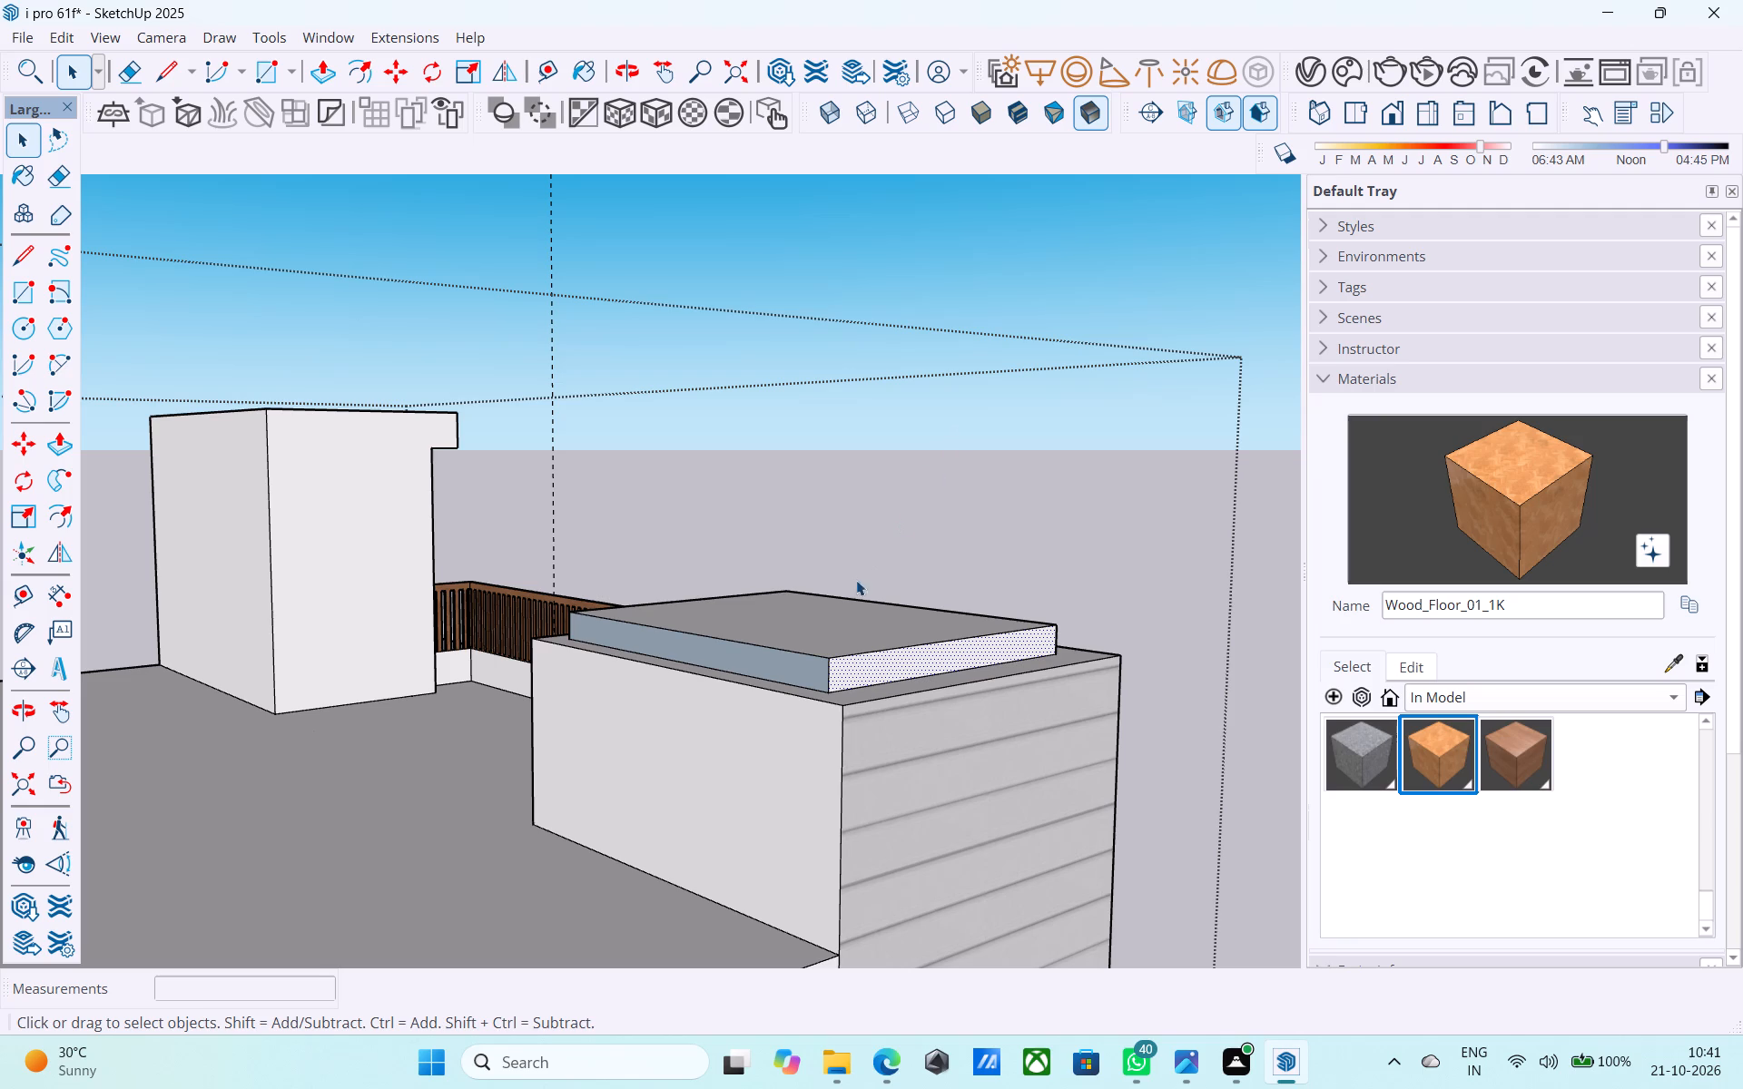
left_click(806, 681)
right_click(809, 676)
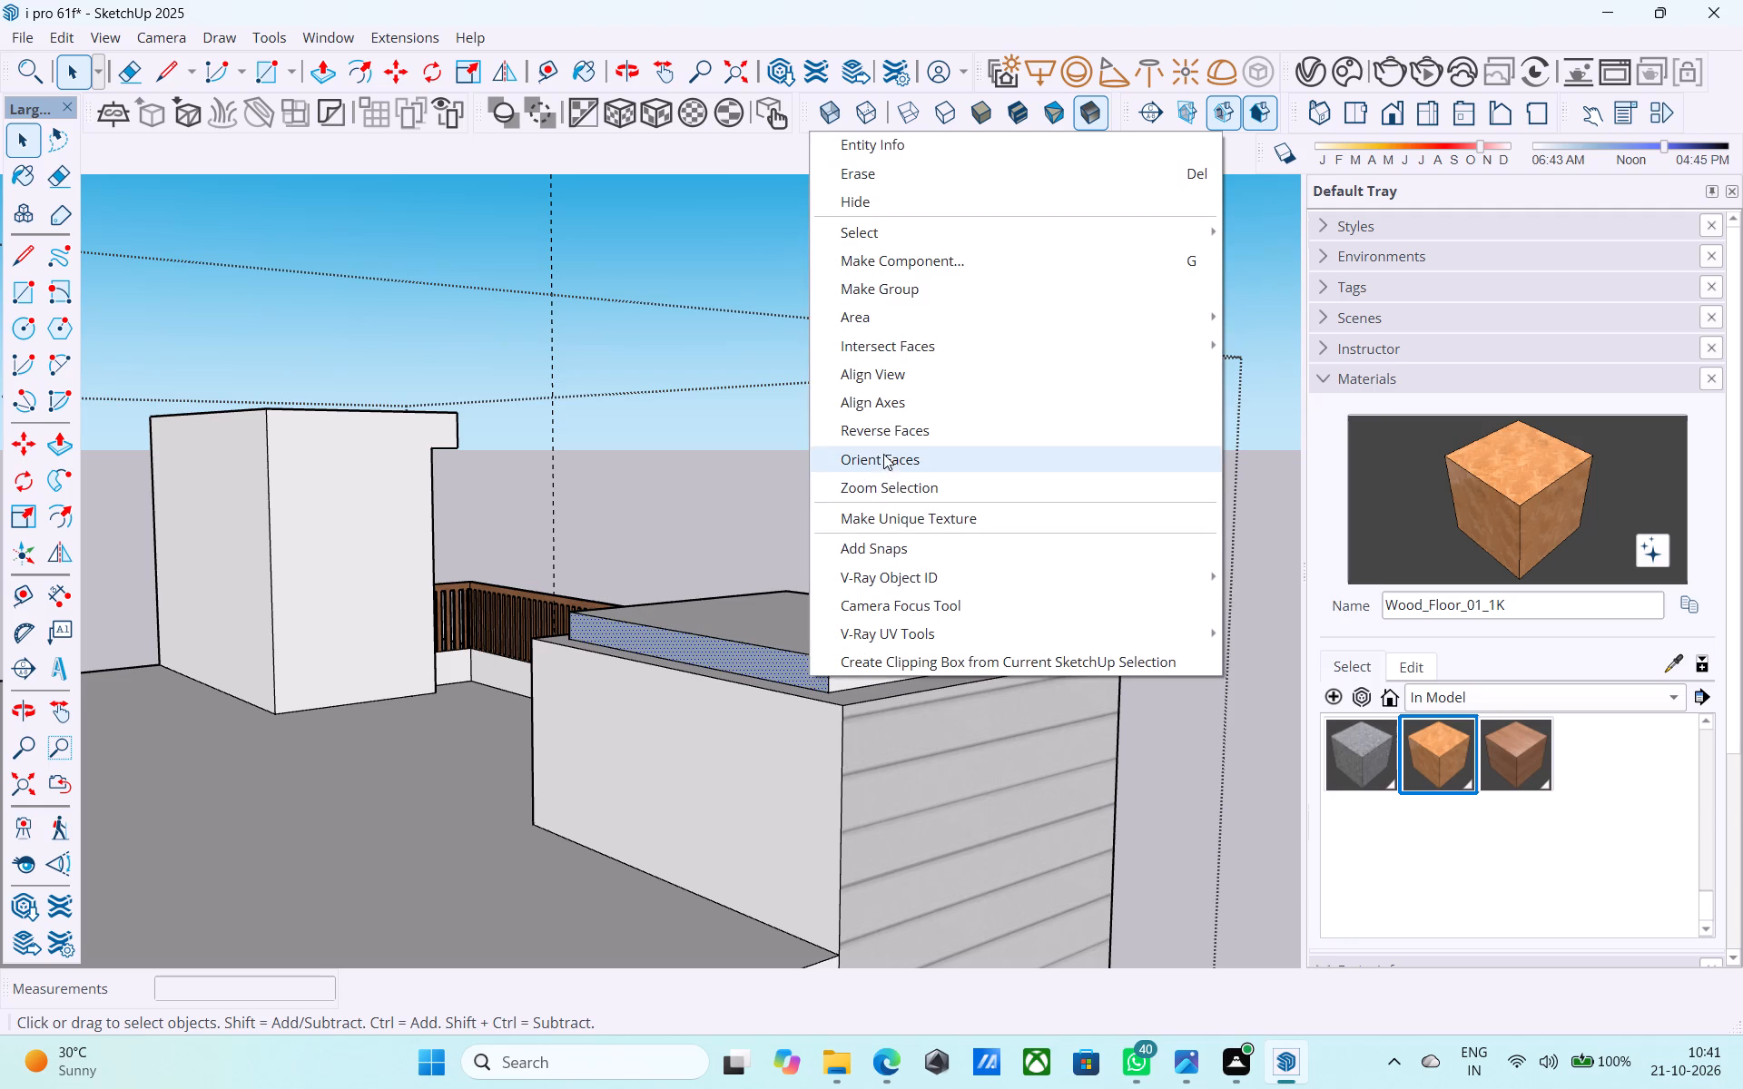
left_click(894, 435)
left_click_drag(988, 593, 980, 593)
Reverse the raised slab's front face and its side face toward the terrace railing.
middle_click_drag(962, 587, 515, 539)
scroll(902, 476, "down", 2)
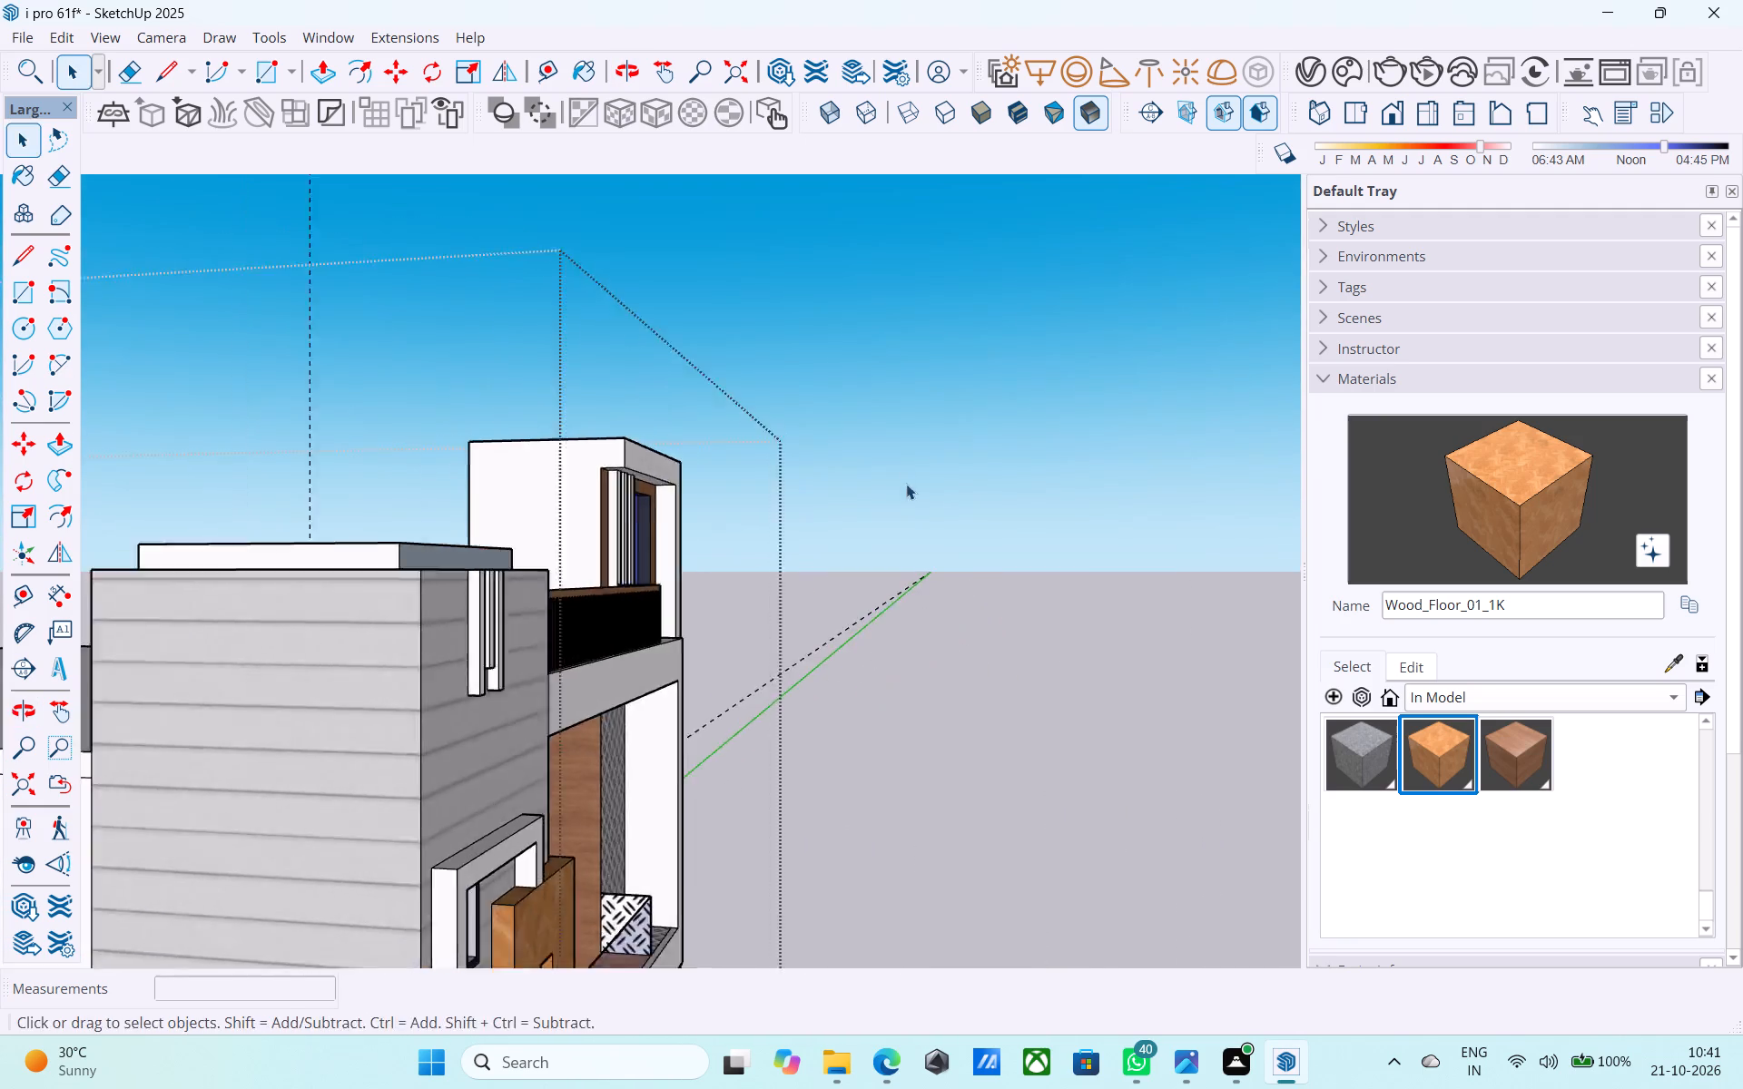
scroll(906, 484, "down", 3)
middle_click_drag(901, 496, 669, 570)
scroll(448, 605, "up", 9)
left_click(402, 588)
right_click(402, 586)
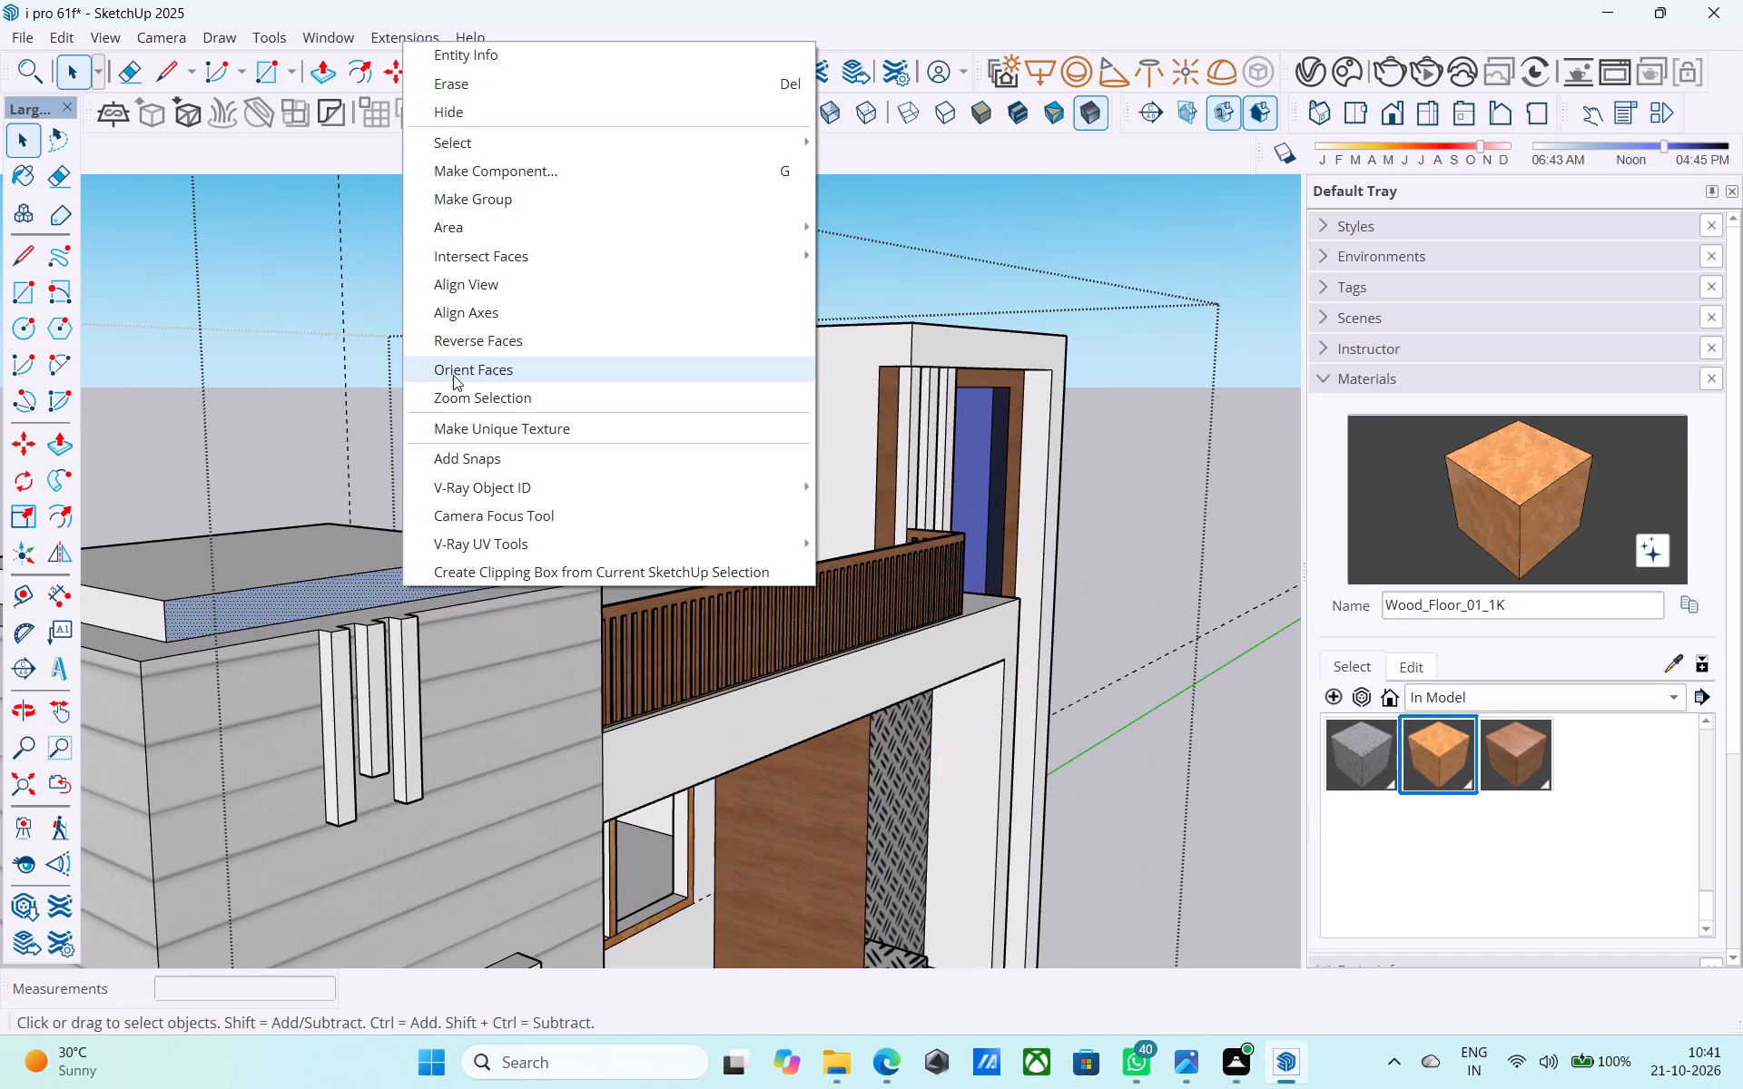
left_click(468, 348)
scroll(779, 411, "down", 4)
middle_click_drag(785, 451, 558, 485)
scroll(949, 437, "down", 5)
middle_click_drag(884, 495, 678, 537)
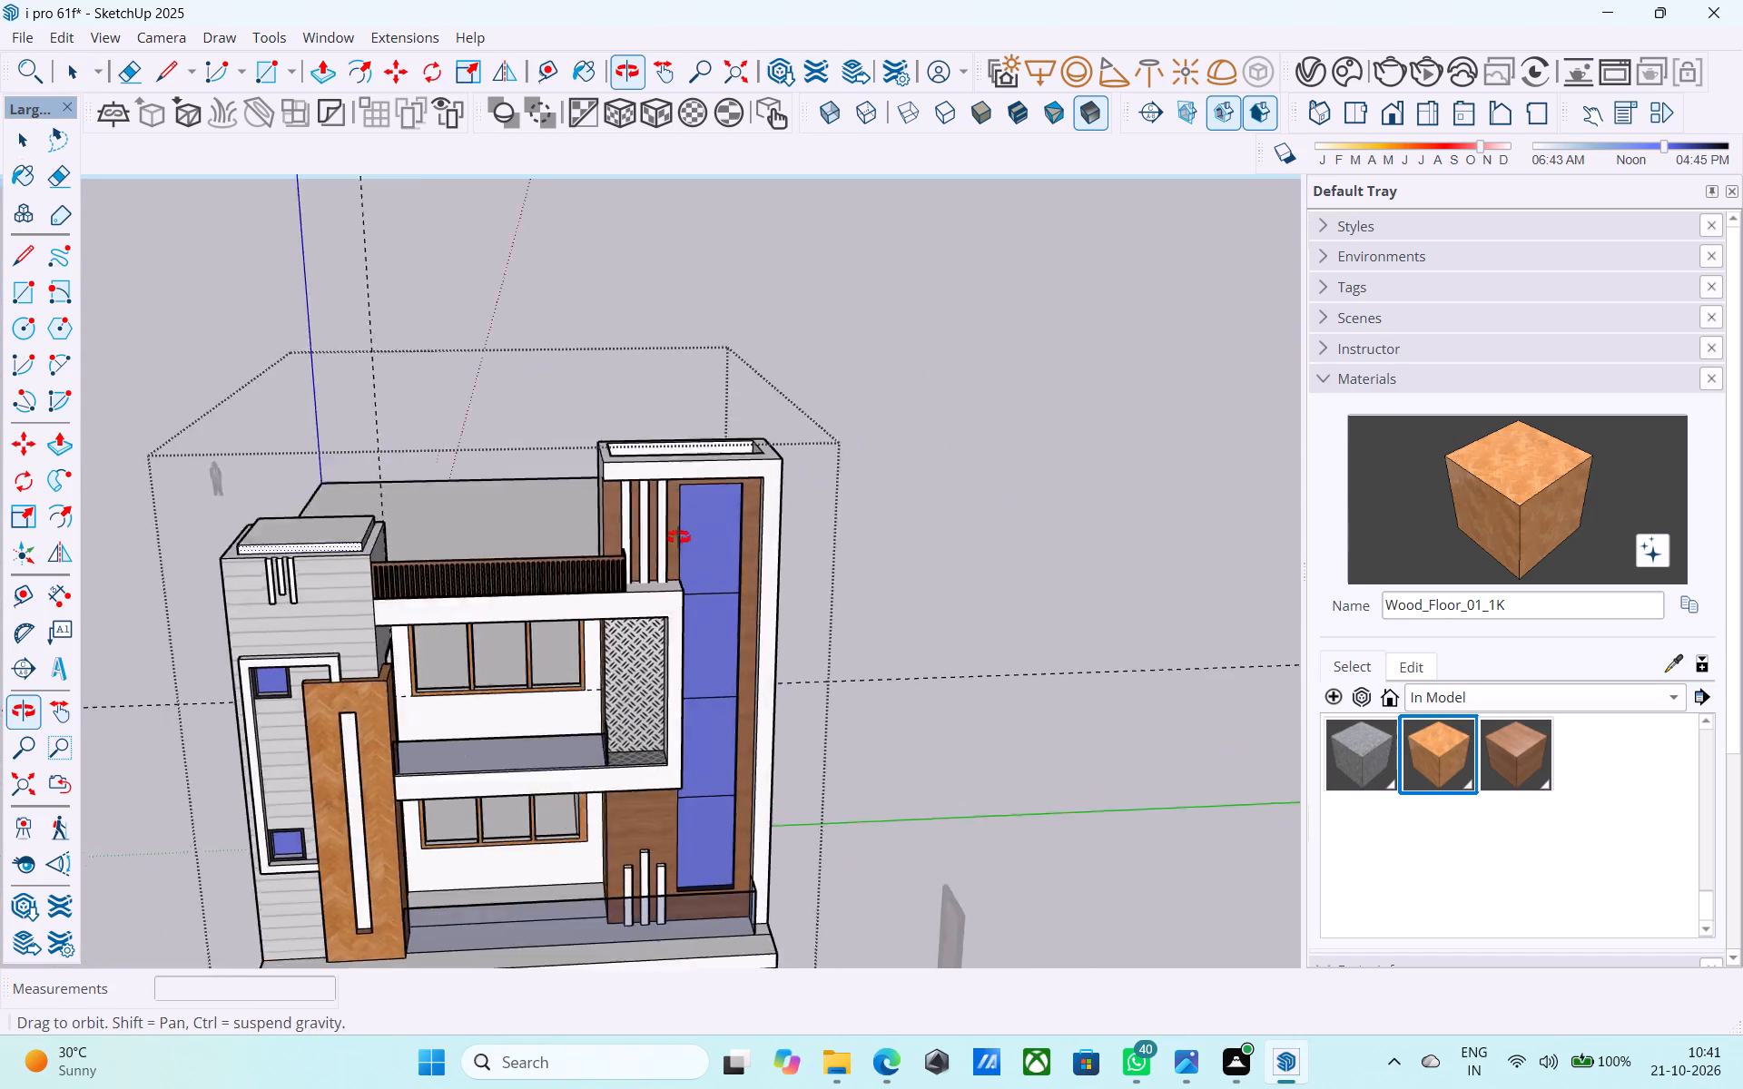
middle_click_drag(678, 537, 667, 533)
scroll(349, 486, "up", 16)
left_click(339, 581)
right_click(339, 581)
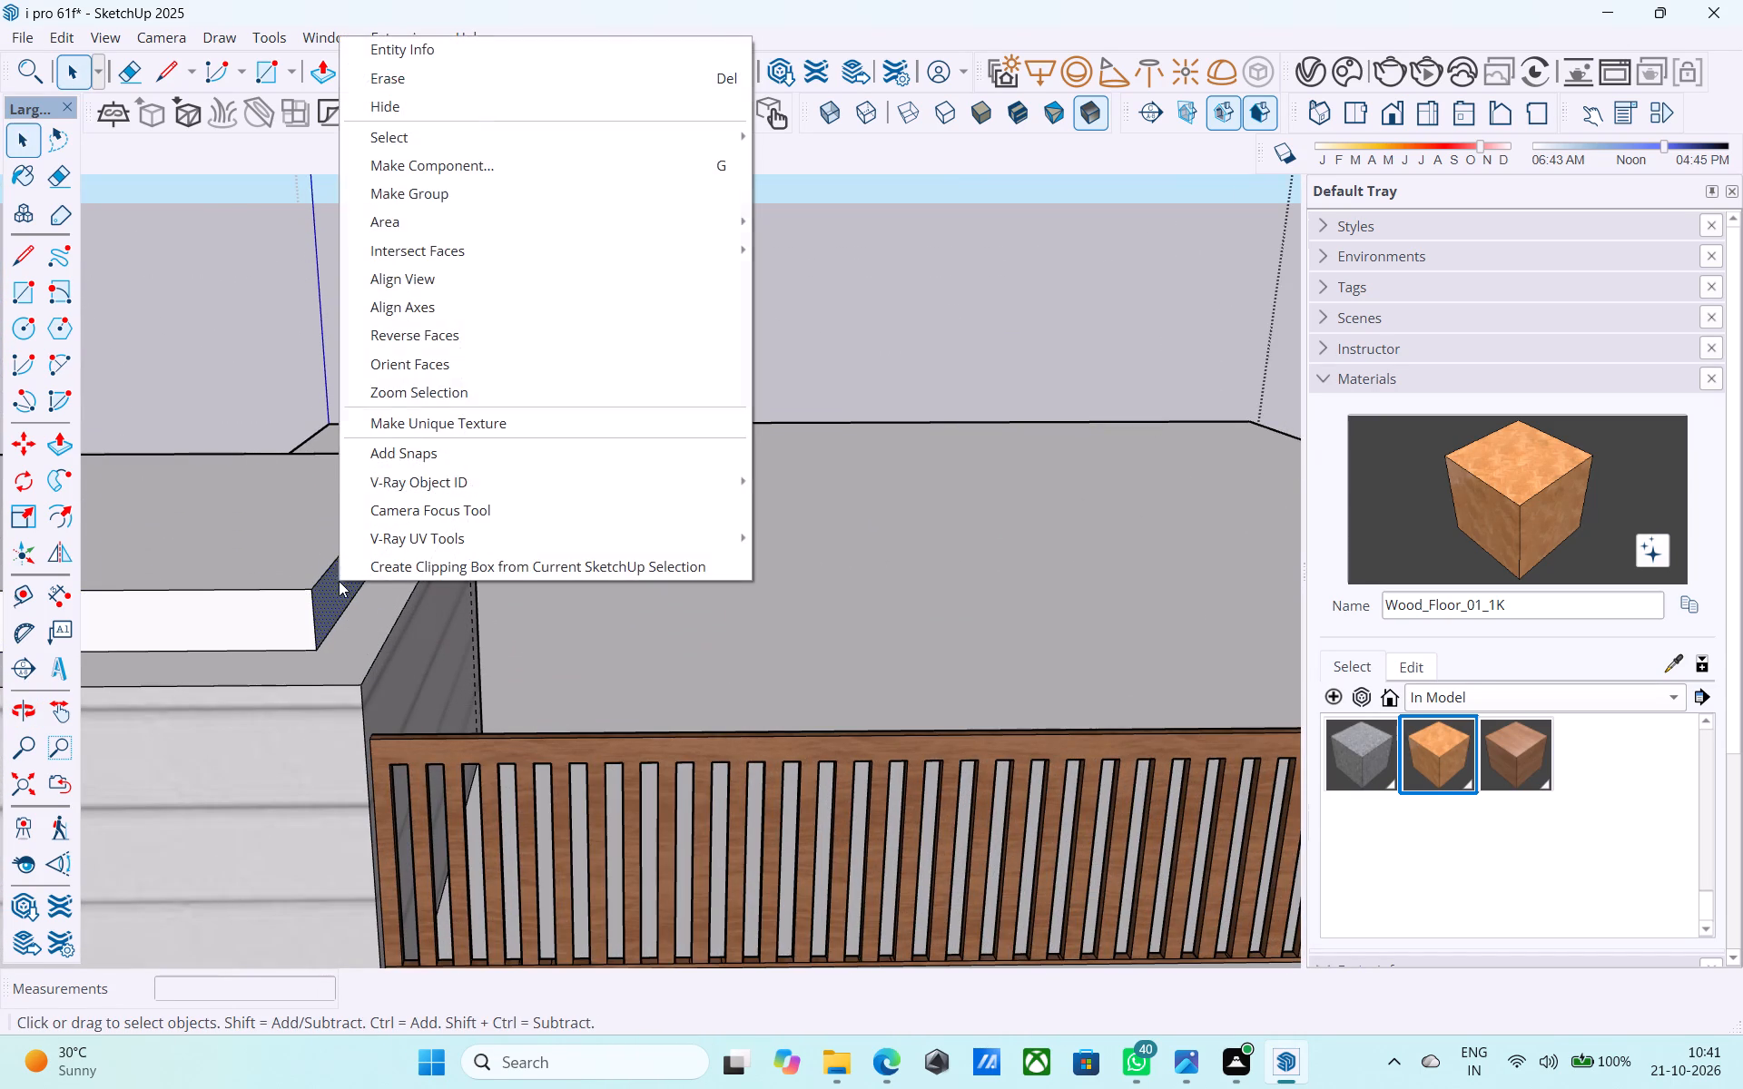
left_click(426, 342)
Push/Pull the raised slab's outer side face out 9" and its front face out flush with the block.
scroll(685, 441, "down", 5)
middle_click_drag(641, 521, 996, 523)
scroll(807, 522, "up", 3)
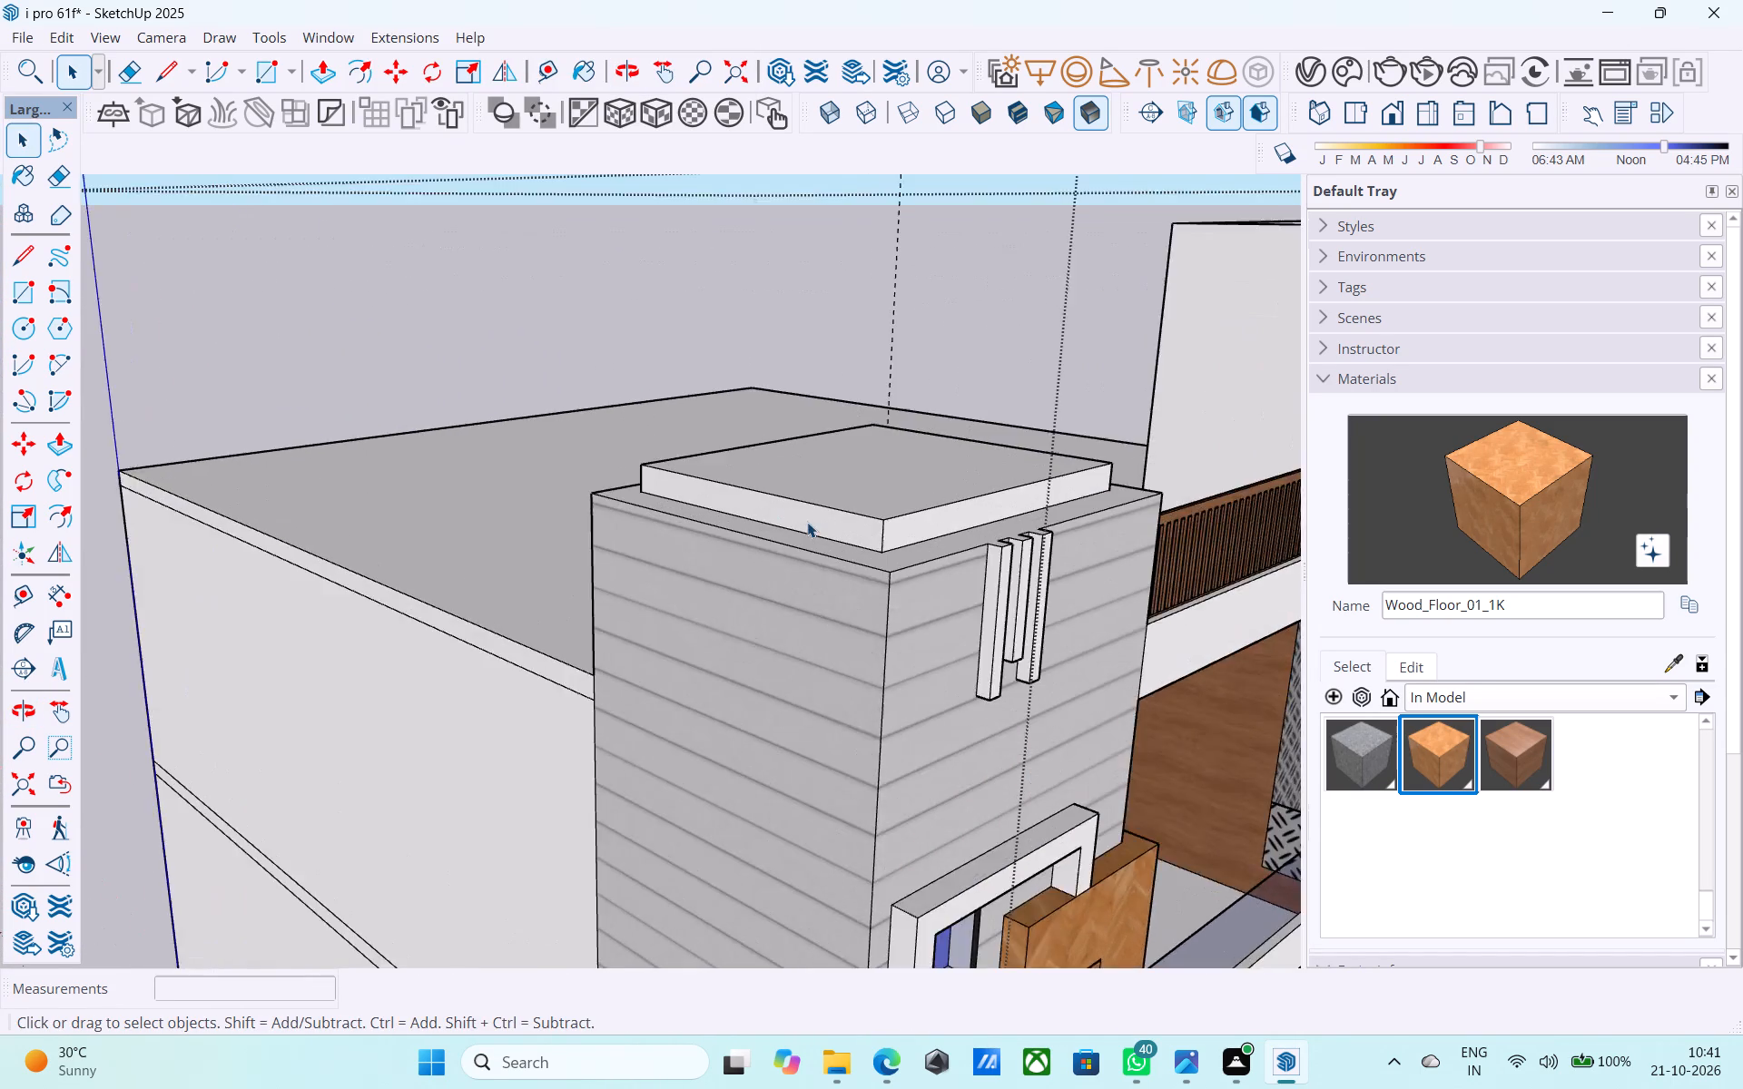
scroll(807, 522, "up", 4)
left_click(807, 520)
key("p")
left_click(807, 520)
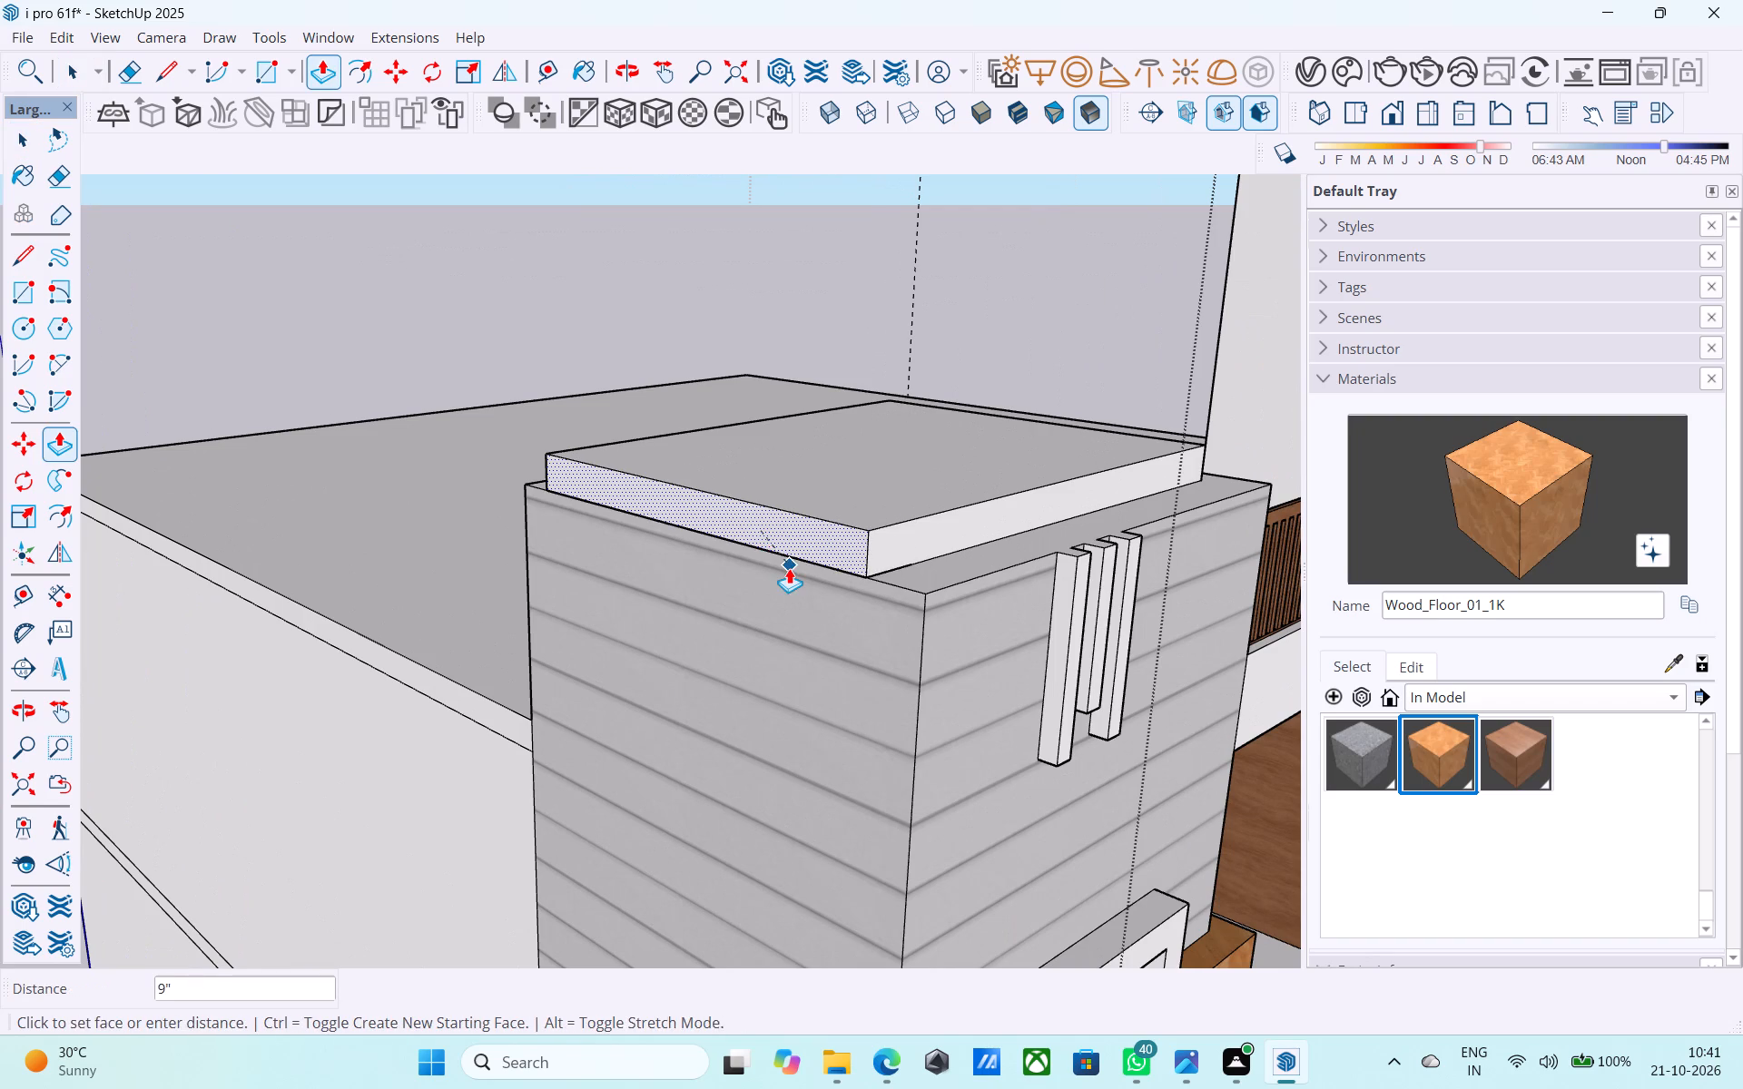
left_click(789, 568)
key("space")
left_click(892, 536)
key("p")
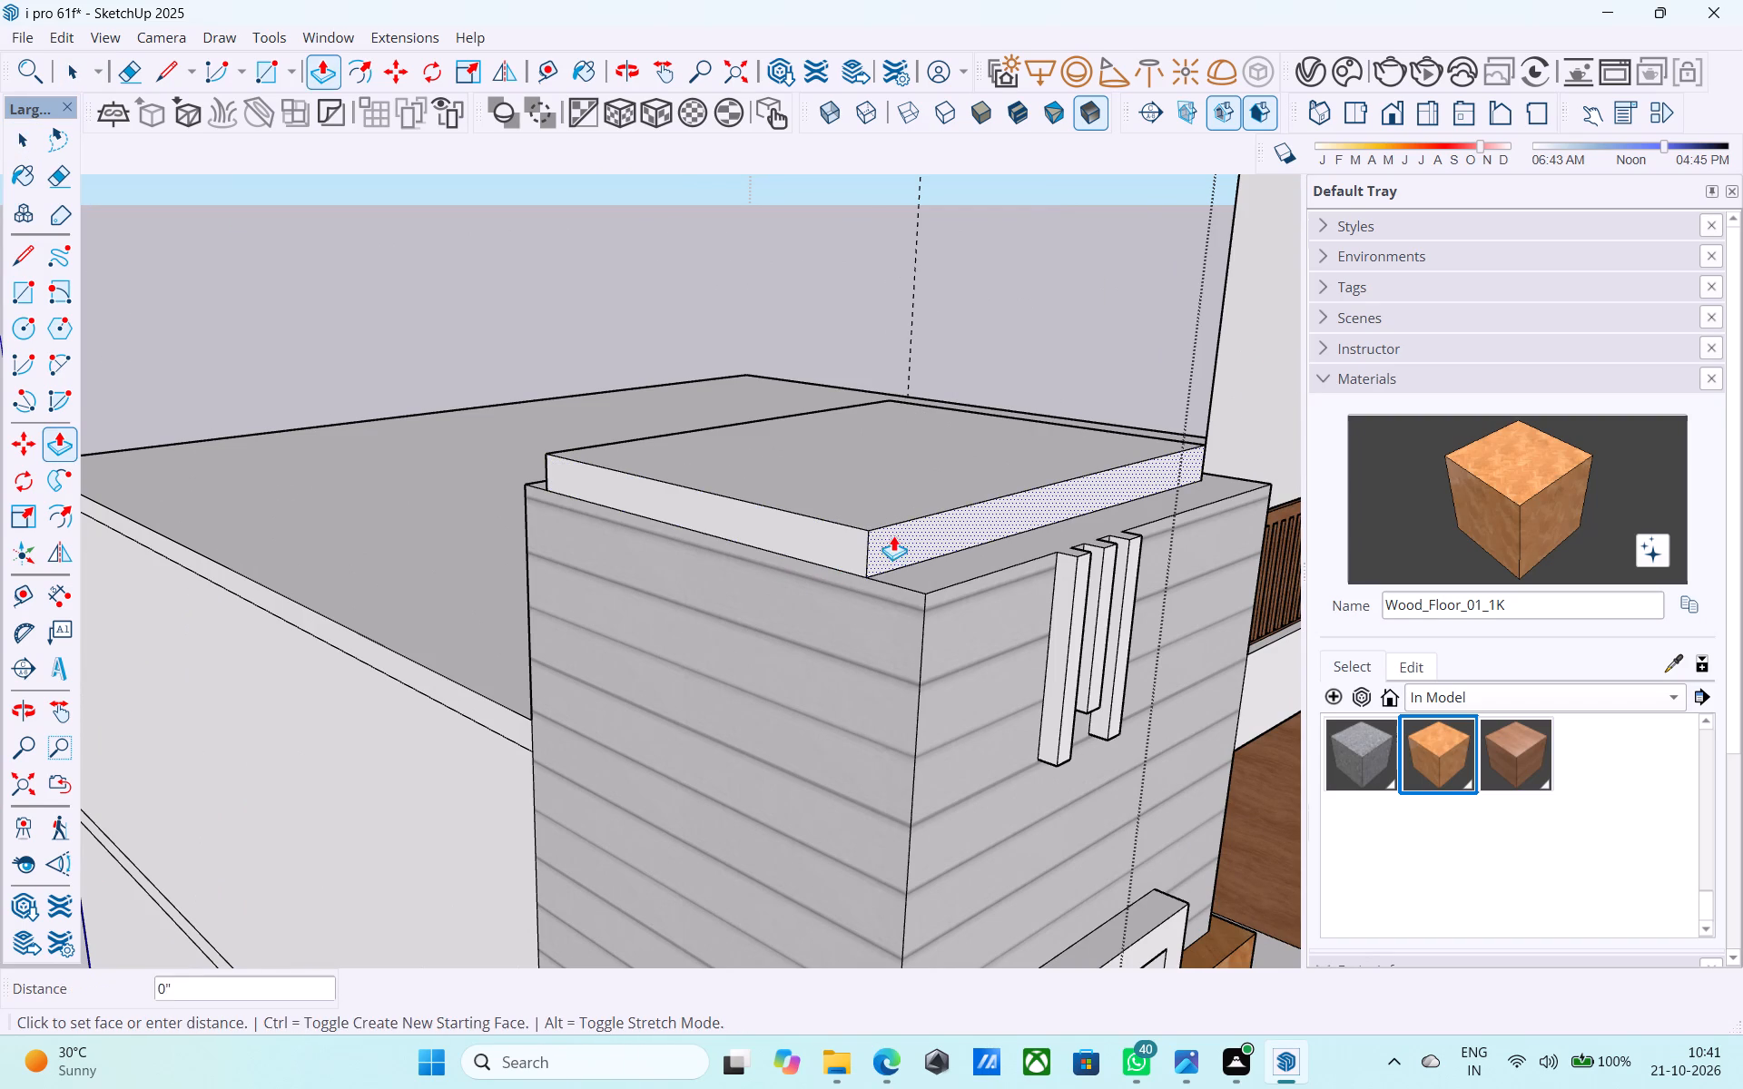
left_click(893, 535)
left_click(937, 596)
Push/Pull the raised slab's rear face out 6" to meet the block's rear wall.
middle_click_drag(929, 603, 1271, 646)
scroll(1281, 630, "down", 6)
middle_click_drag(936, 565, 1185, 603)
scroll(950, 471, "up", 9)
key("space")
left_click(948, 552)
key("p")
left_click(947, 577)
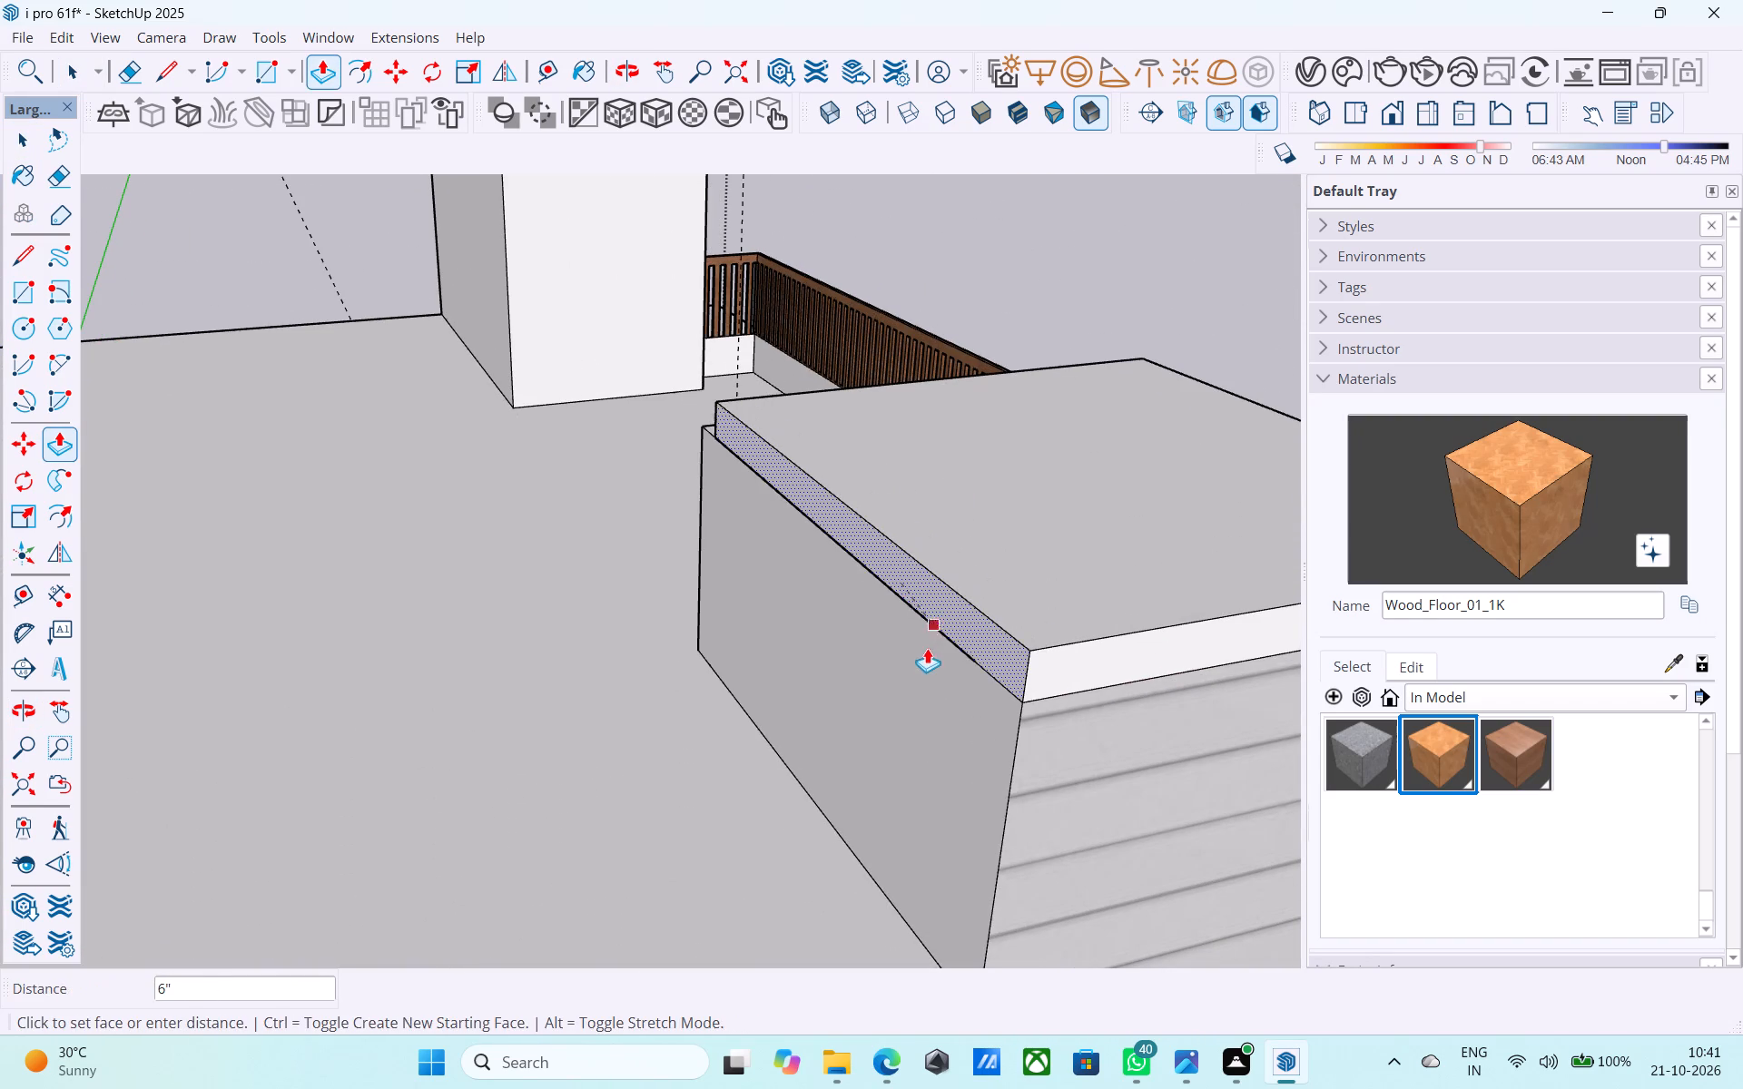
left_click(927, 648)
Push/Pull the raised slab's railing-side face out flush with the block's clad wall.
middle_click_drag(942, 649, 1281, 645)
scroll(1267, 652, "down", 5)
middle_click_drag(922, 627, 1382, 589)
scroll(783, 409, "up", 5)
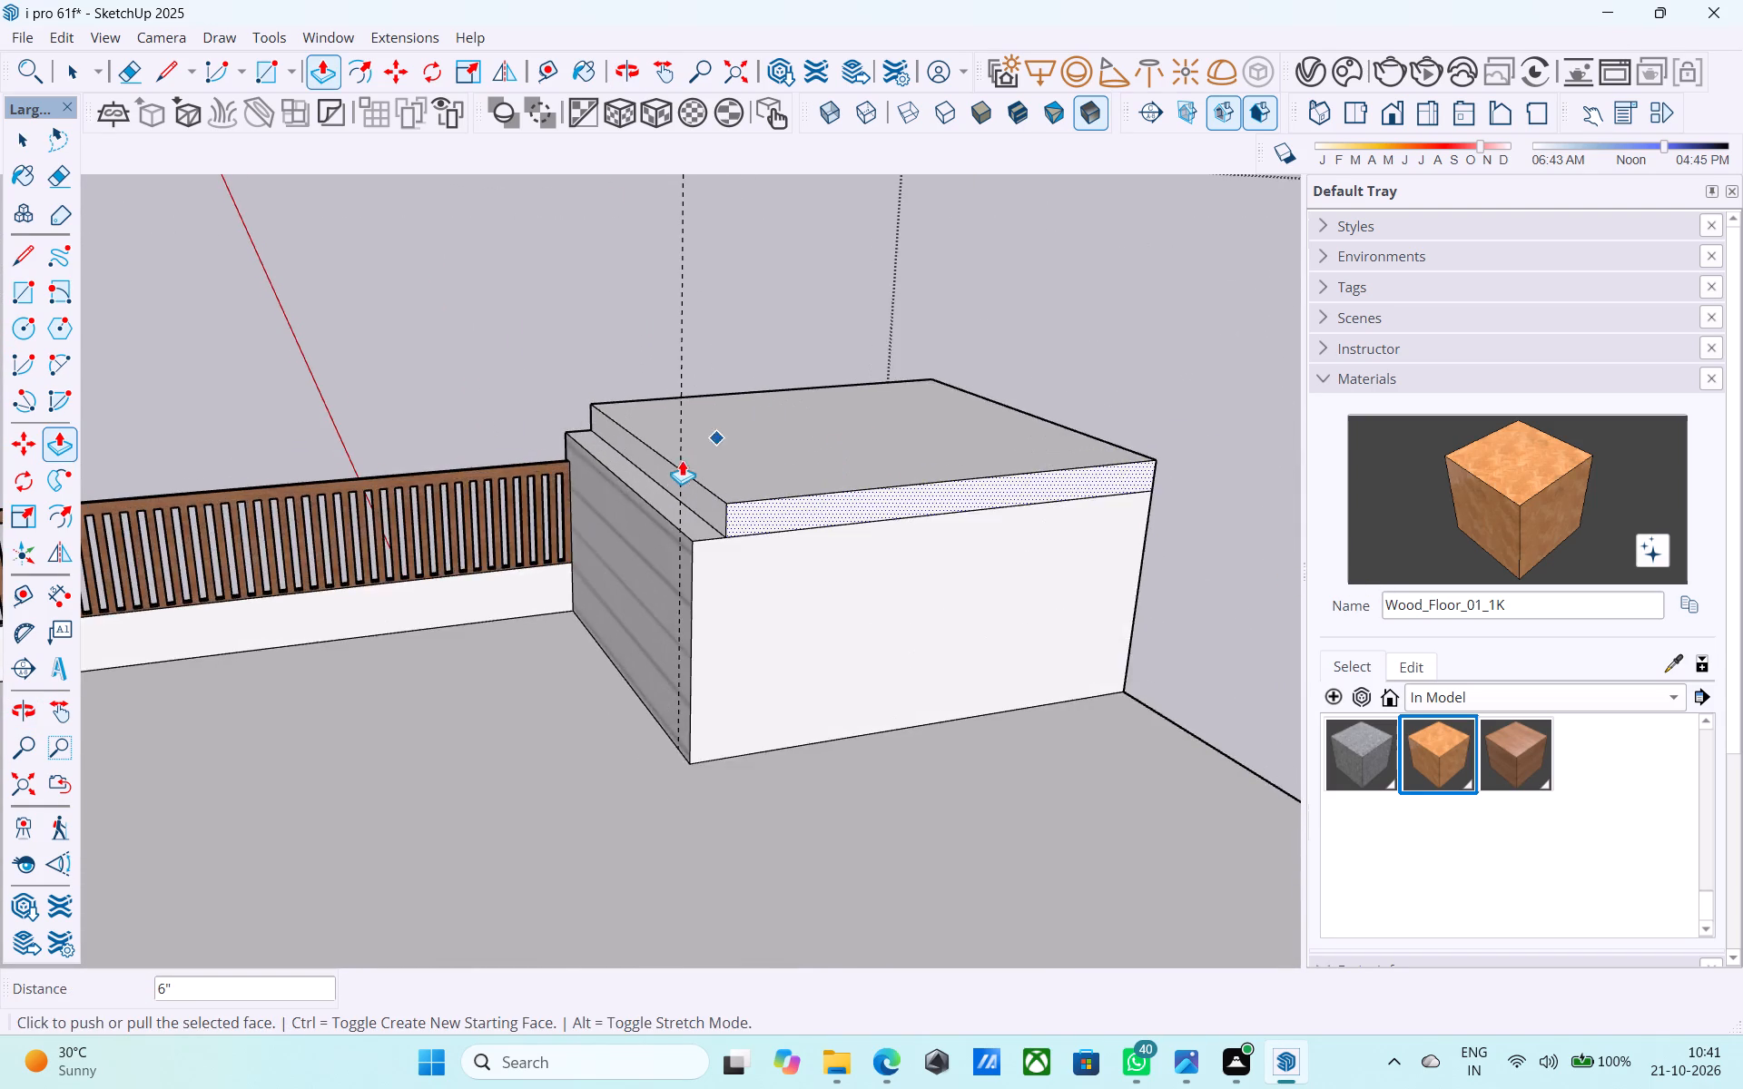
scroll(682, 460, "up", 4)
key("space")
left_click(670, 476)
key("p")
left_click(670, 476)
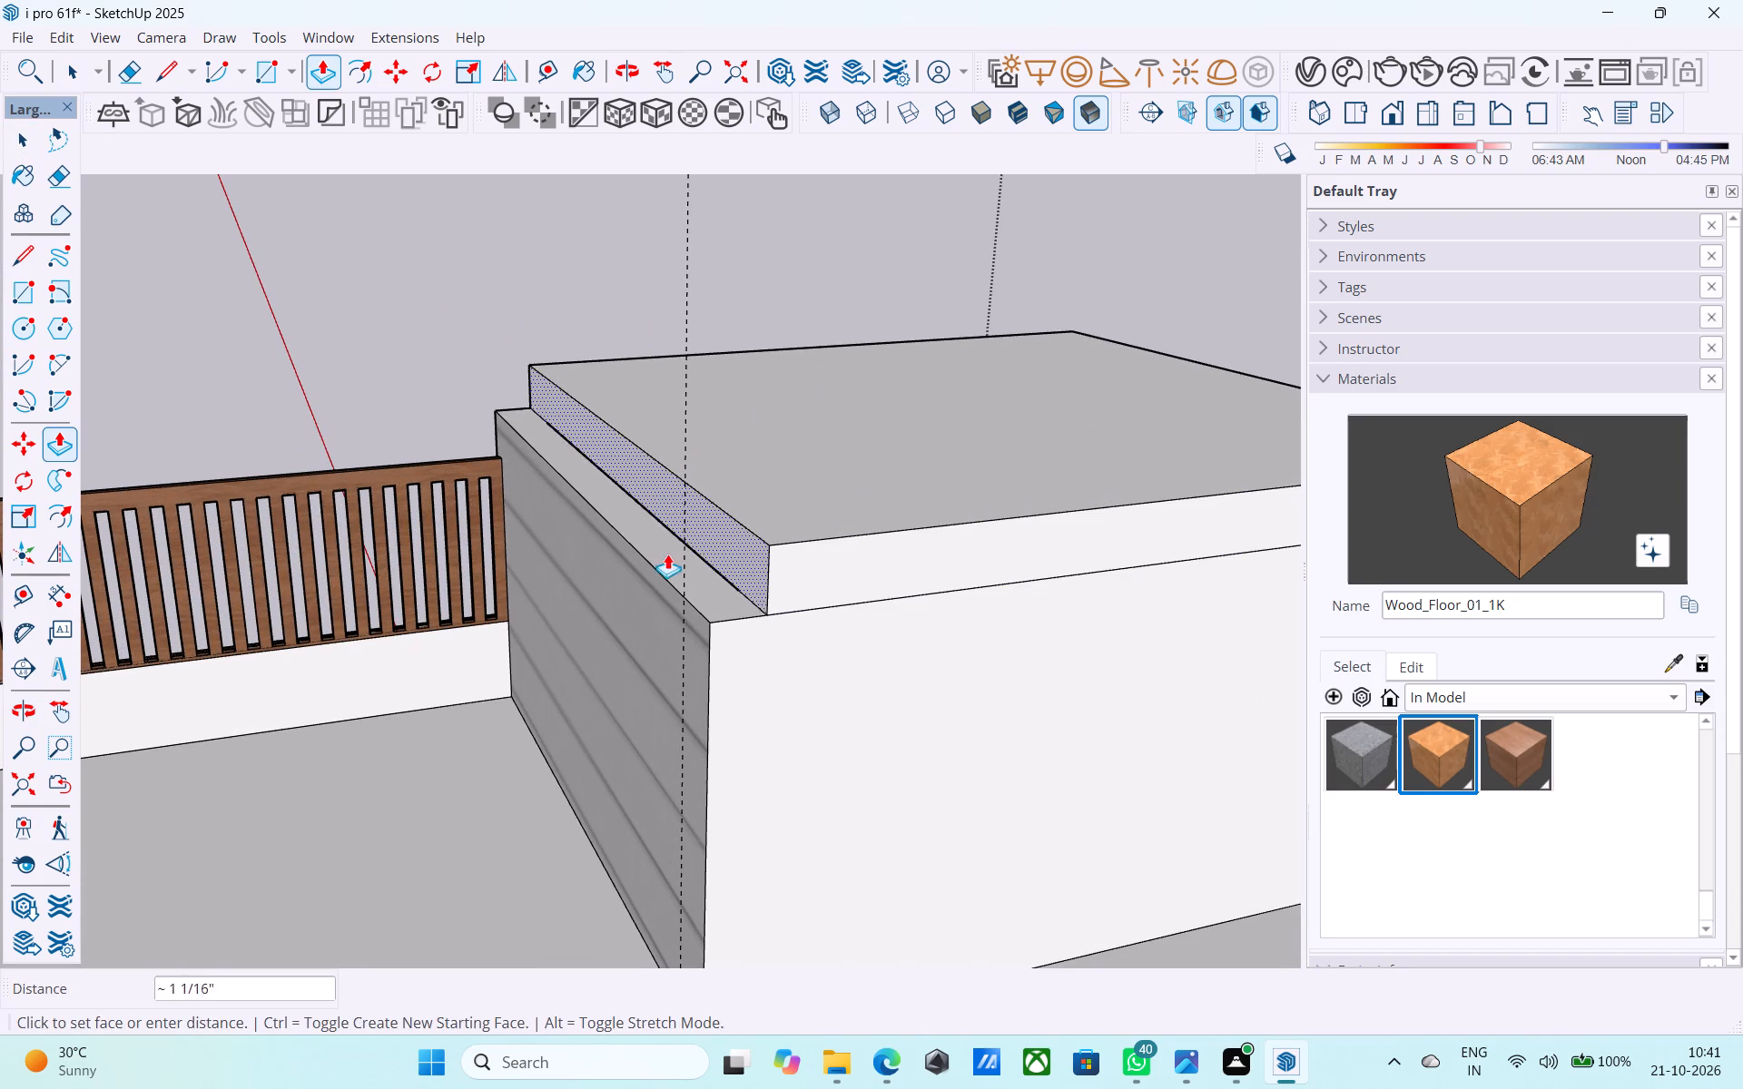
left_click(659, 603)
Examine the finished cap on the grey-clad block and the building from the rear, side and front.
scroll(691, 594, "down", 12)
scroll(766, 622, "down", 5)
middle_click_drag(785, 630, 576, 596)
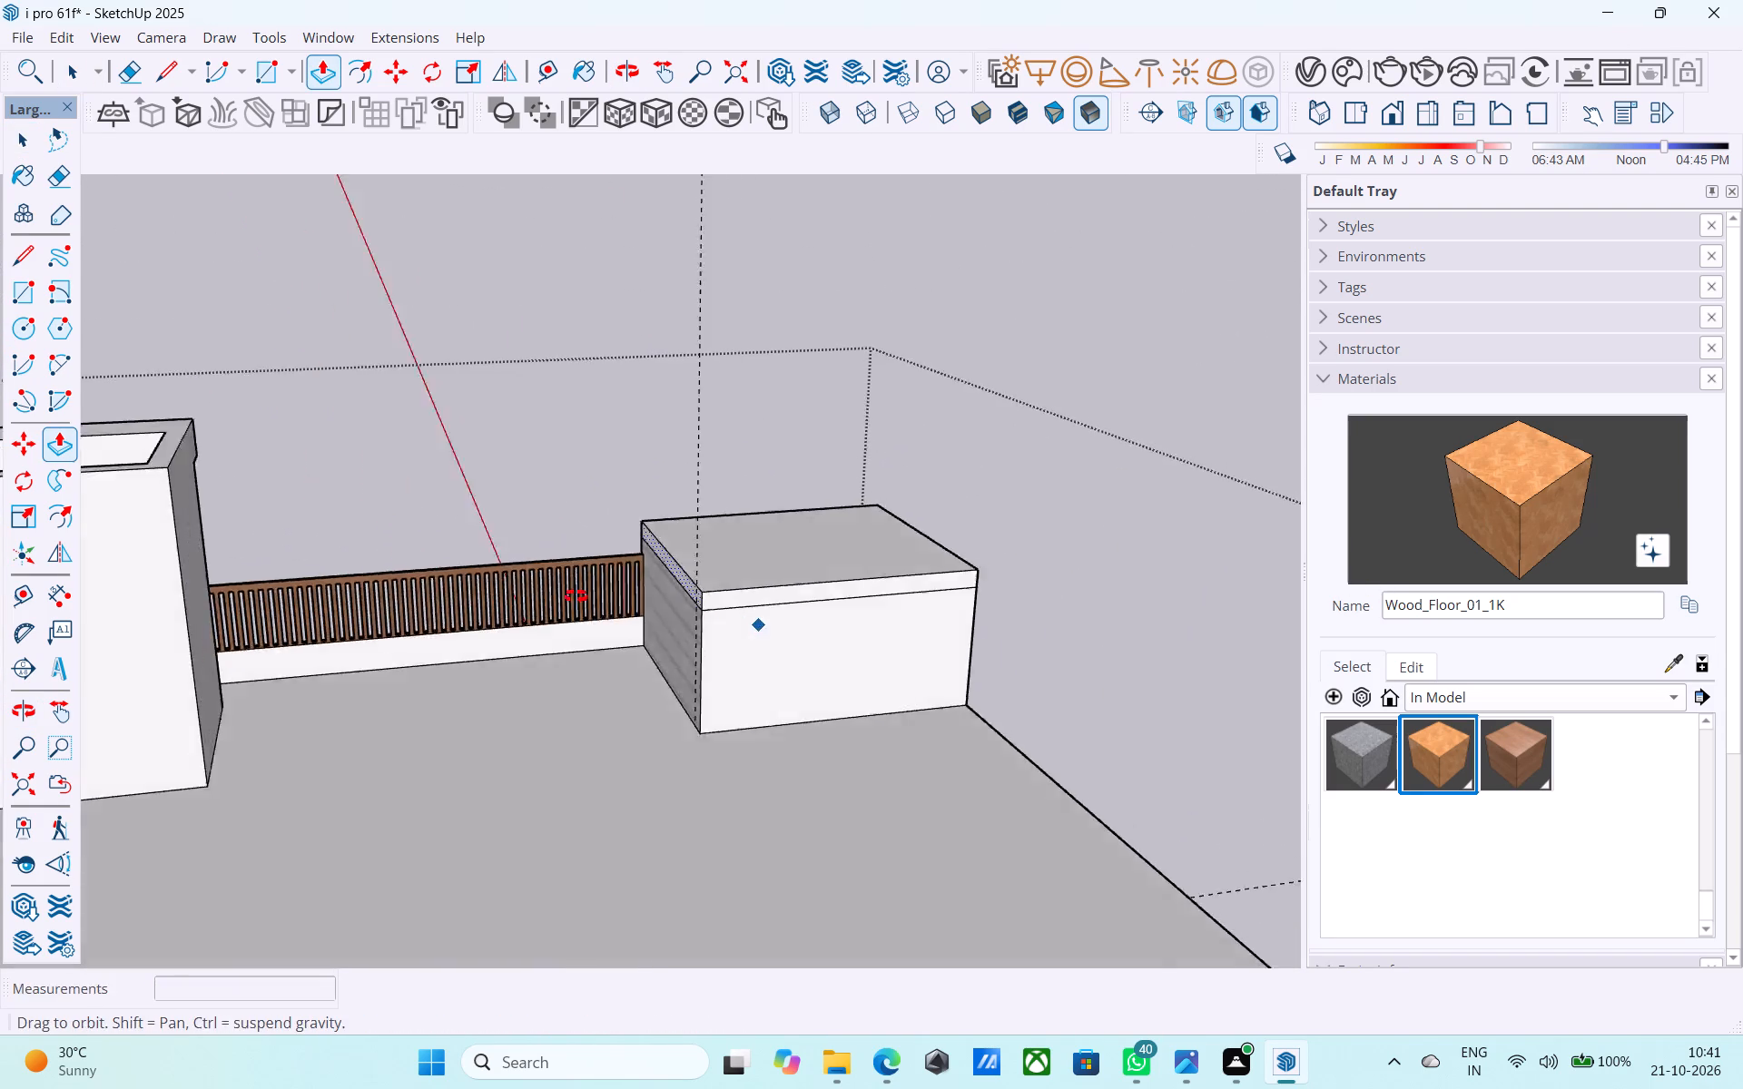
middle_click_drag(576, 596, 448, 592)
scroll(688, 571, "down", 5)
middle_click_drag(874, 588, 384, 587)
scroll(861, 453, "down", 4)
middle_click_drag(871, 459, 458, 380)
scroll(430, 283, "up", 3)
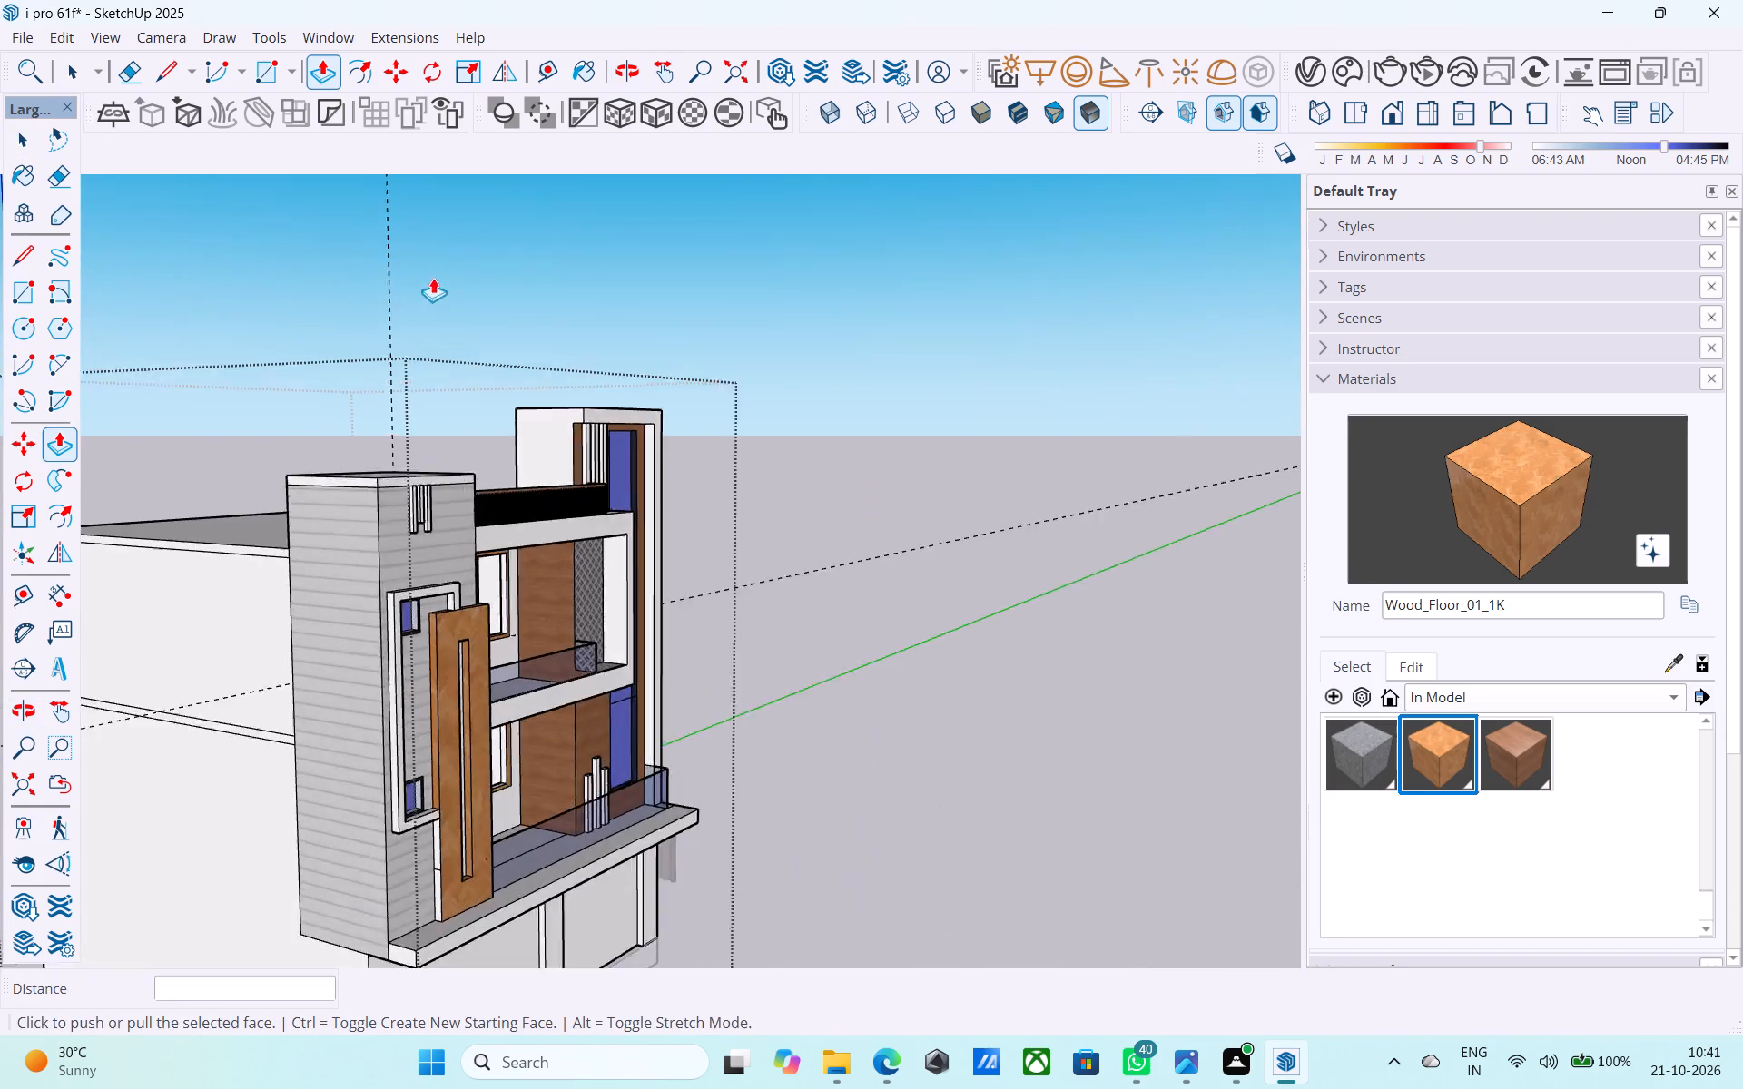
scroll(433, 278, "up", 1)
middle_click_drag(676, 355, 434, 342)
scroll(675, 355, "up", 1)
scroll(428, 340, "up", 3)
key("space")
scroll(429, 340, "down", 4)
middle_click_drag(429, 340, 621, 402)
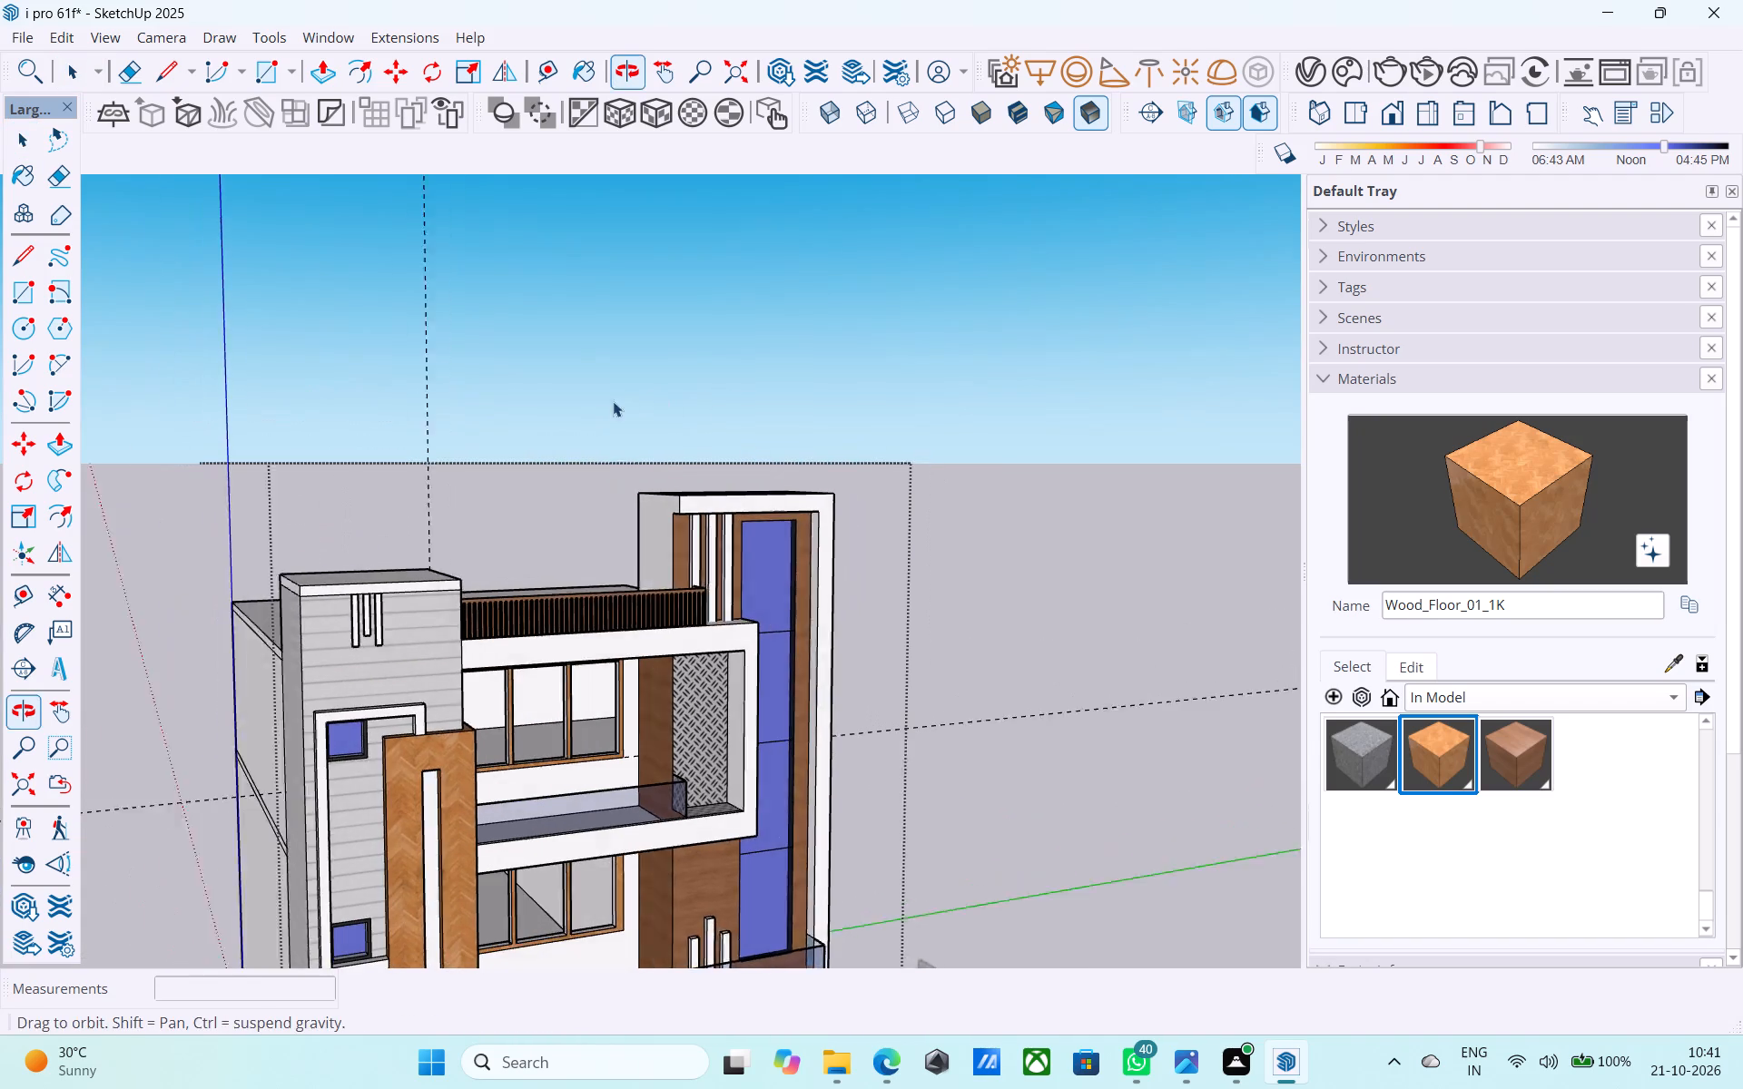
Save the model.
key("ctrl+s")
Examine the front facade and the tower top straight on and from below.
key("space")
middle_click_drag(554, 419, 481, 383)
scroll(620, 361, "down", 5)
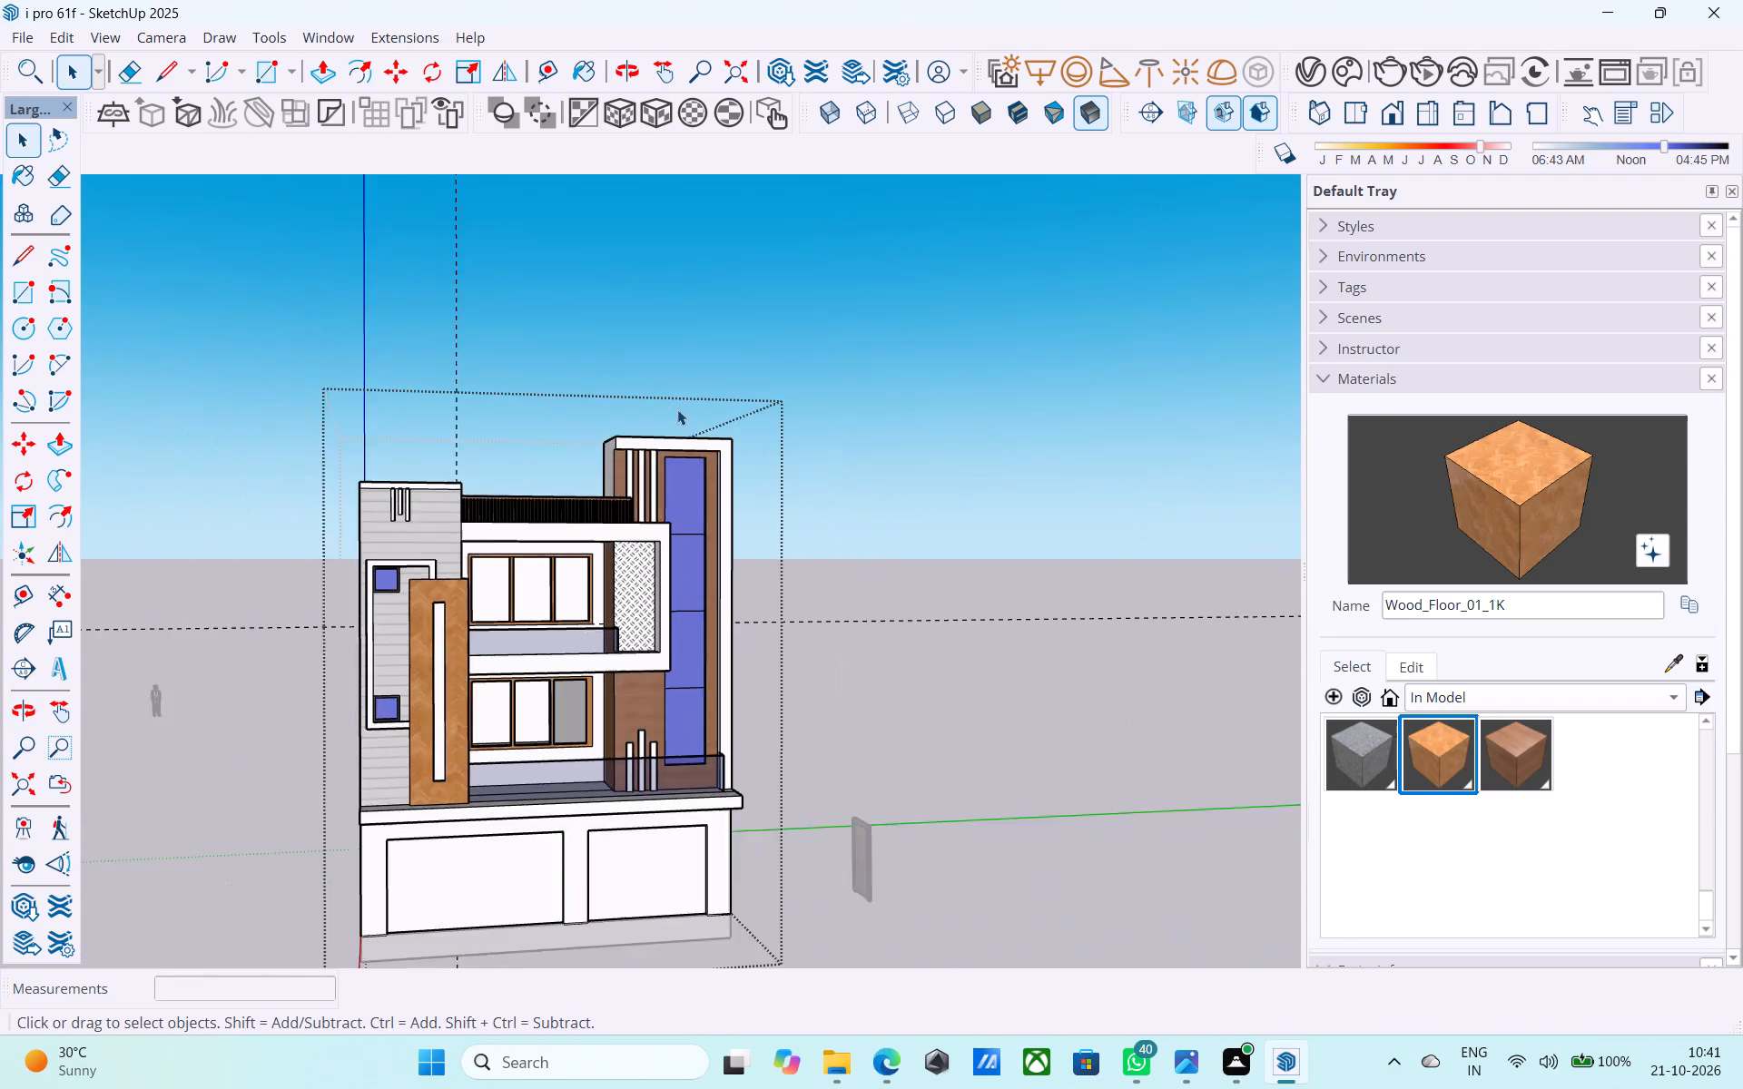
middle_click_drag(663, 408, 577, 391)
middle_click_drag(635, 427, 585, 437)
scroll(593, 439, "up", 5)
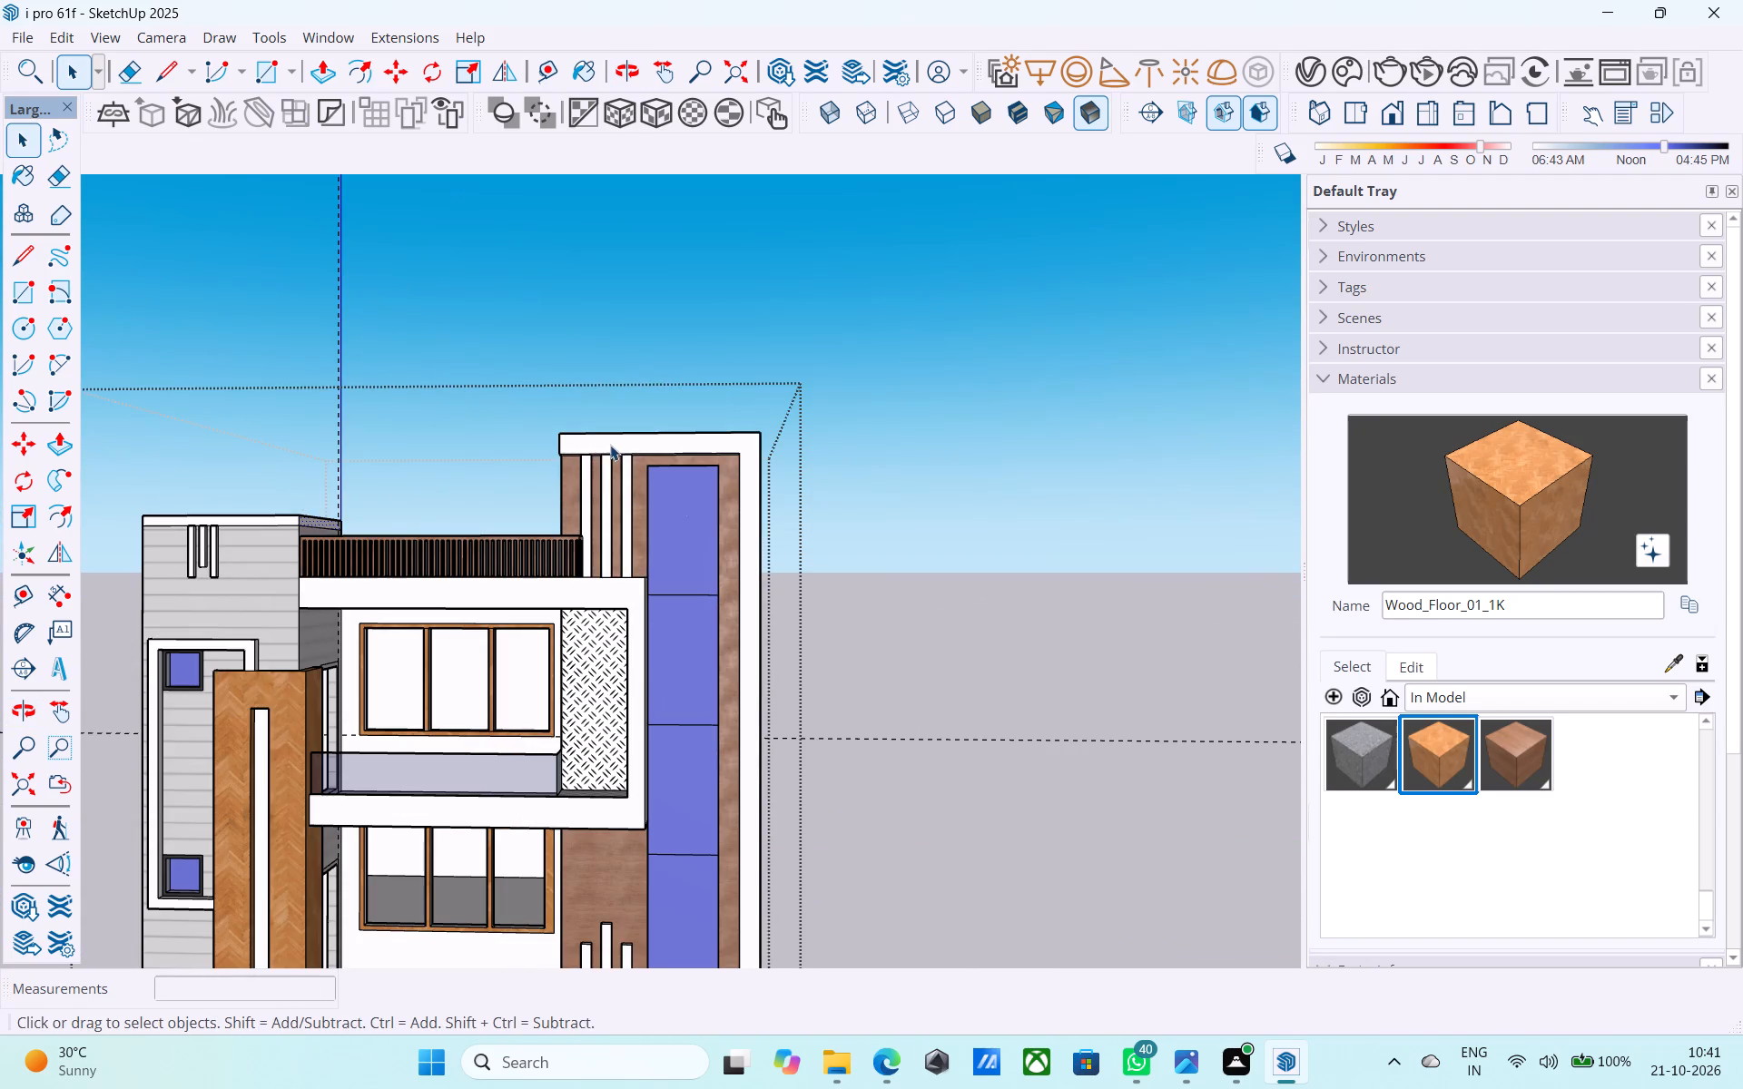
middle_click_drag(606, 444, 817, 287)
scroll(606, 444, "up", 1)
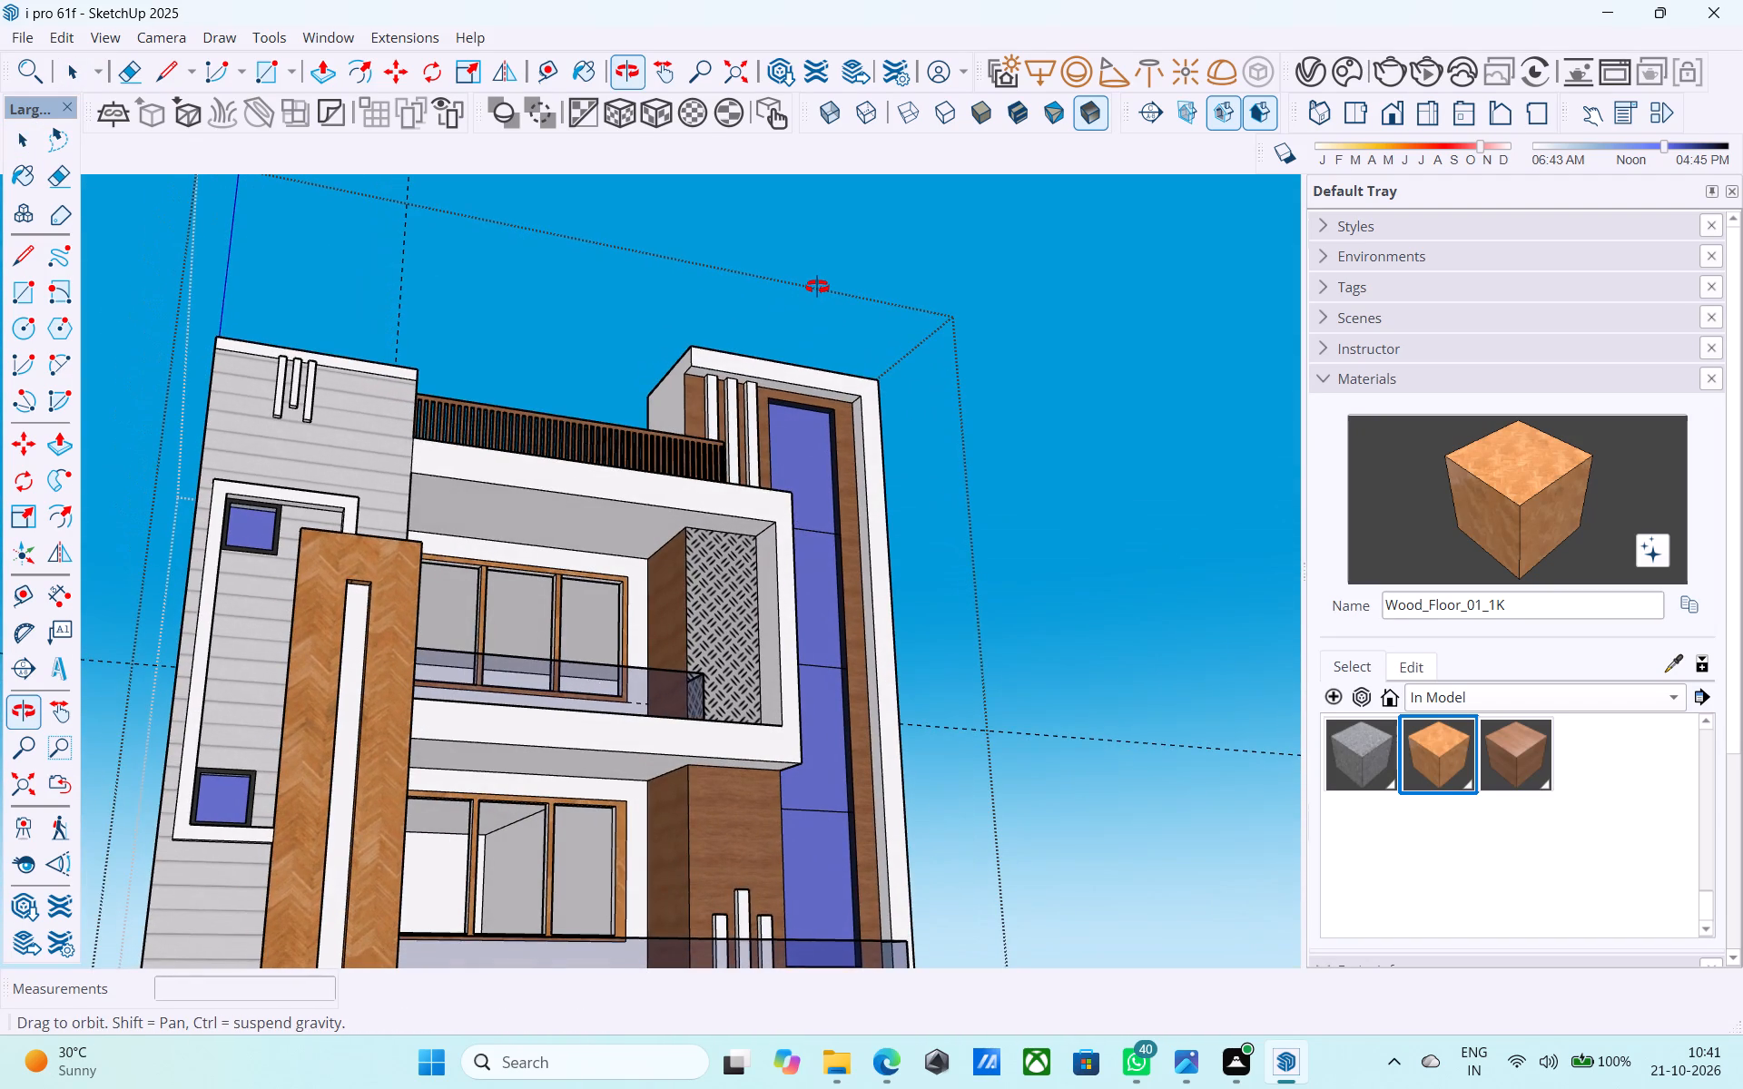
middle_click_drag(817, 287, 951, 438)
Draw a line across the tower's railing-side wall from the front top band's lower corner to the rear edge.
scroll(792, 466, "up", 4)
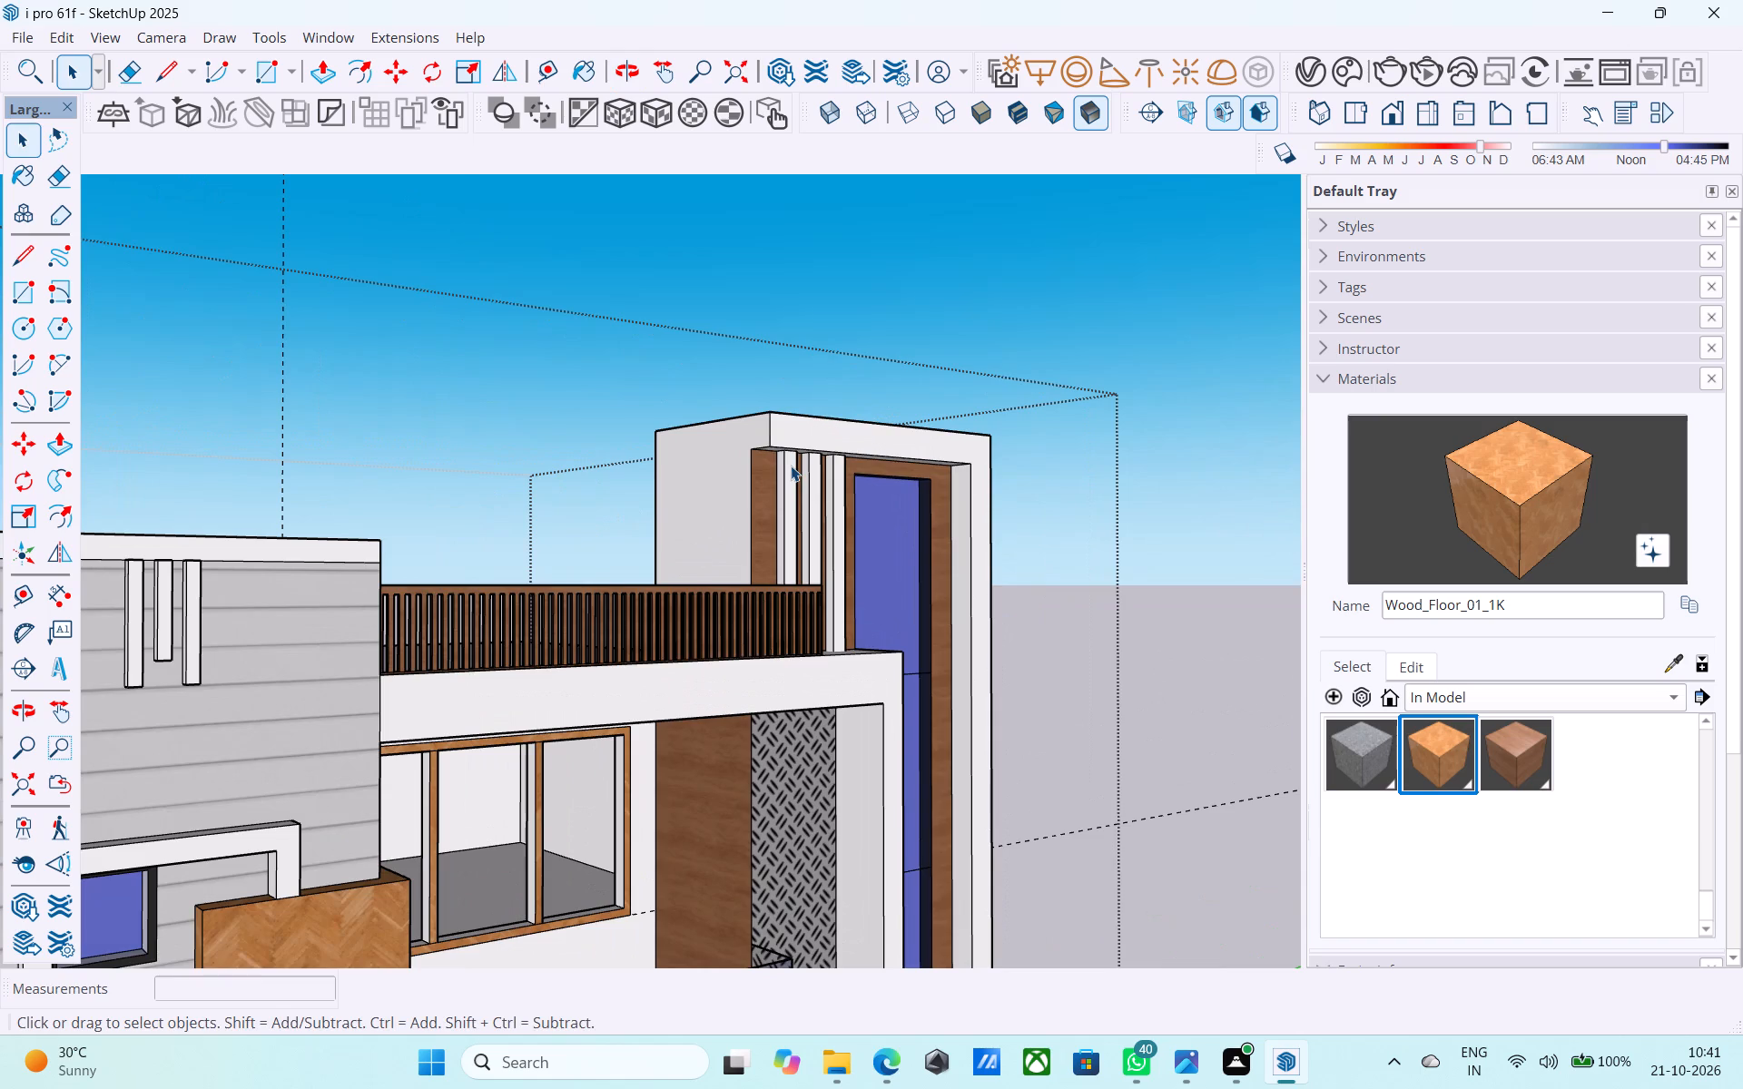
key("l")
scroll(791, 466, "up", 4)
left_click(734, 440)
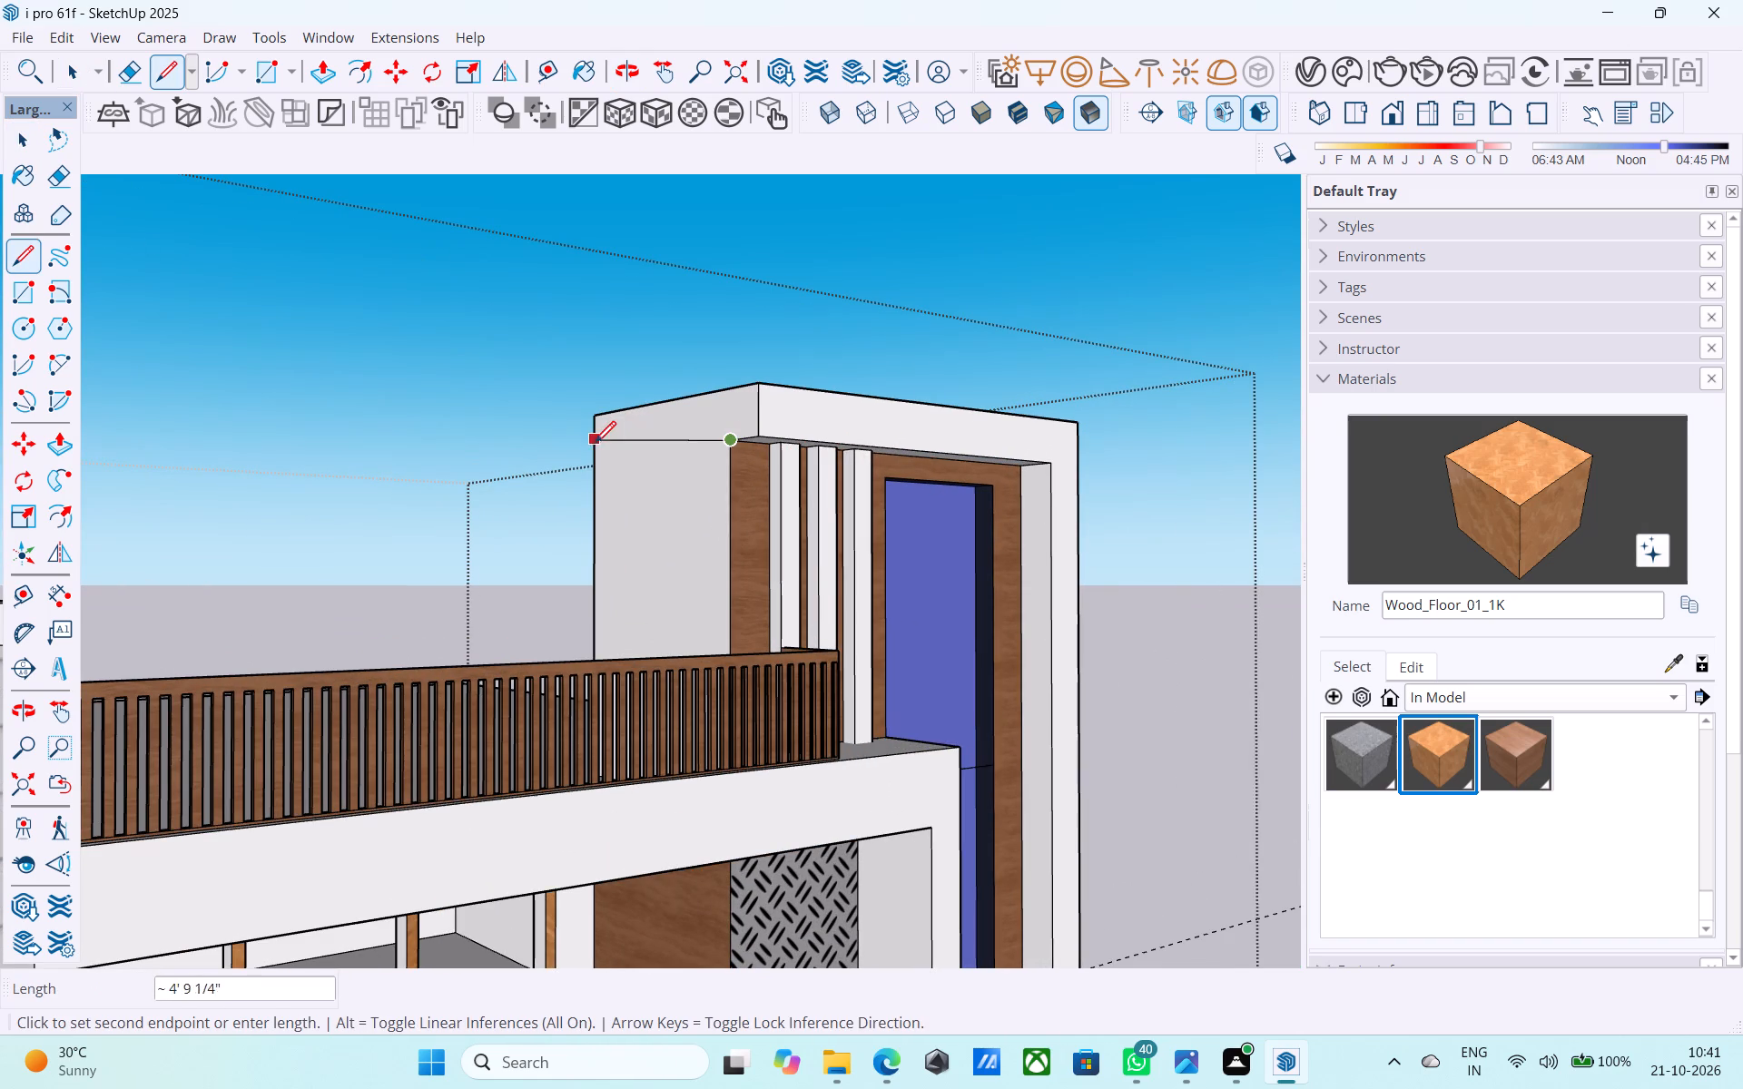
left_click(592, 450)
Push/Pull the strip at the top of the tower's railing-side wall 12' 6" over the terrace to the grey-clad block's edge.
key("space")
left_click(605, 443)
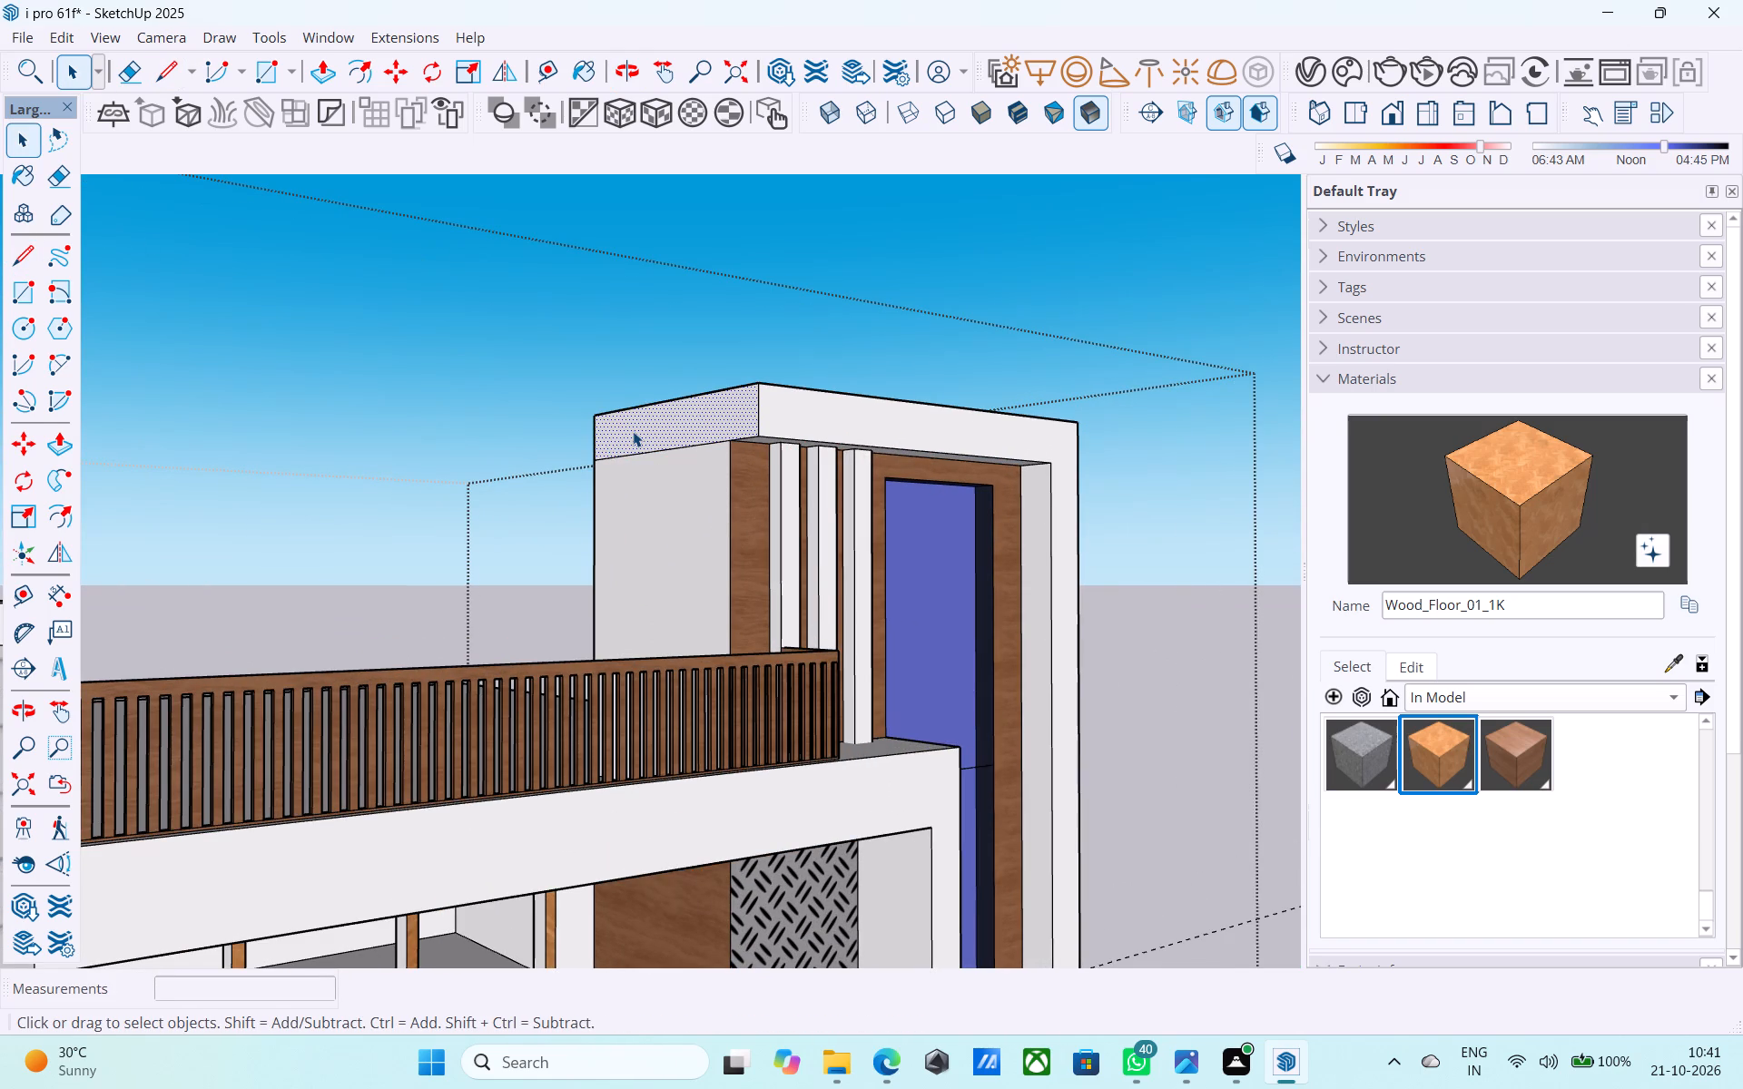
key("p")
left_click(634, 429)
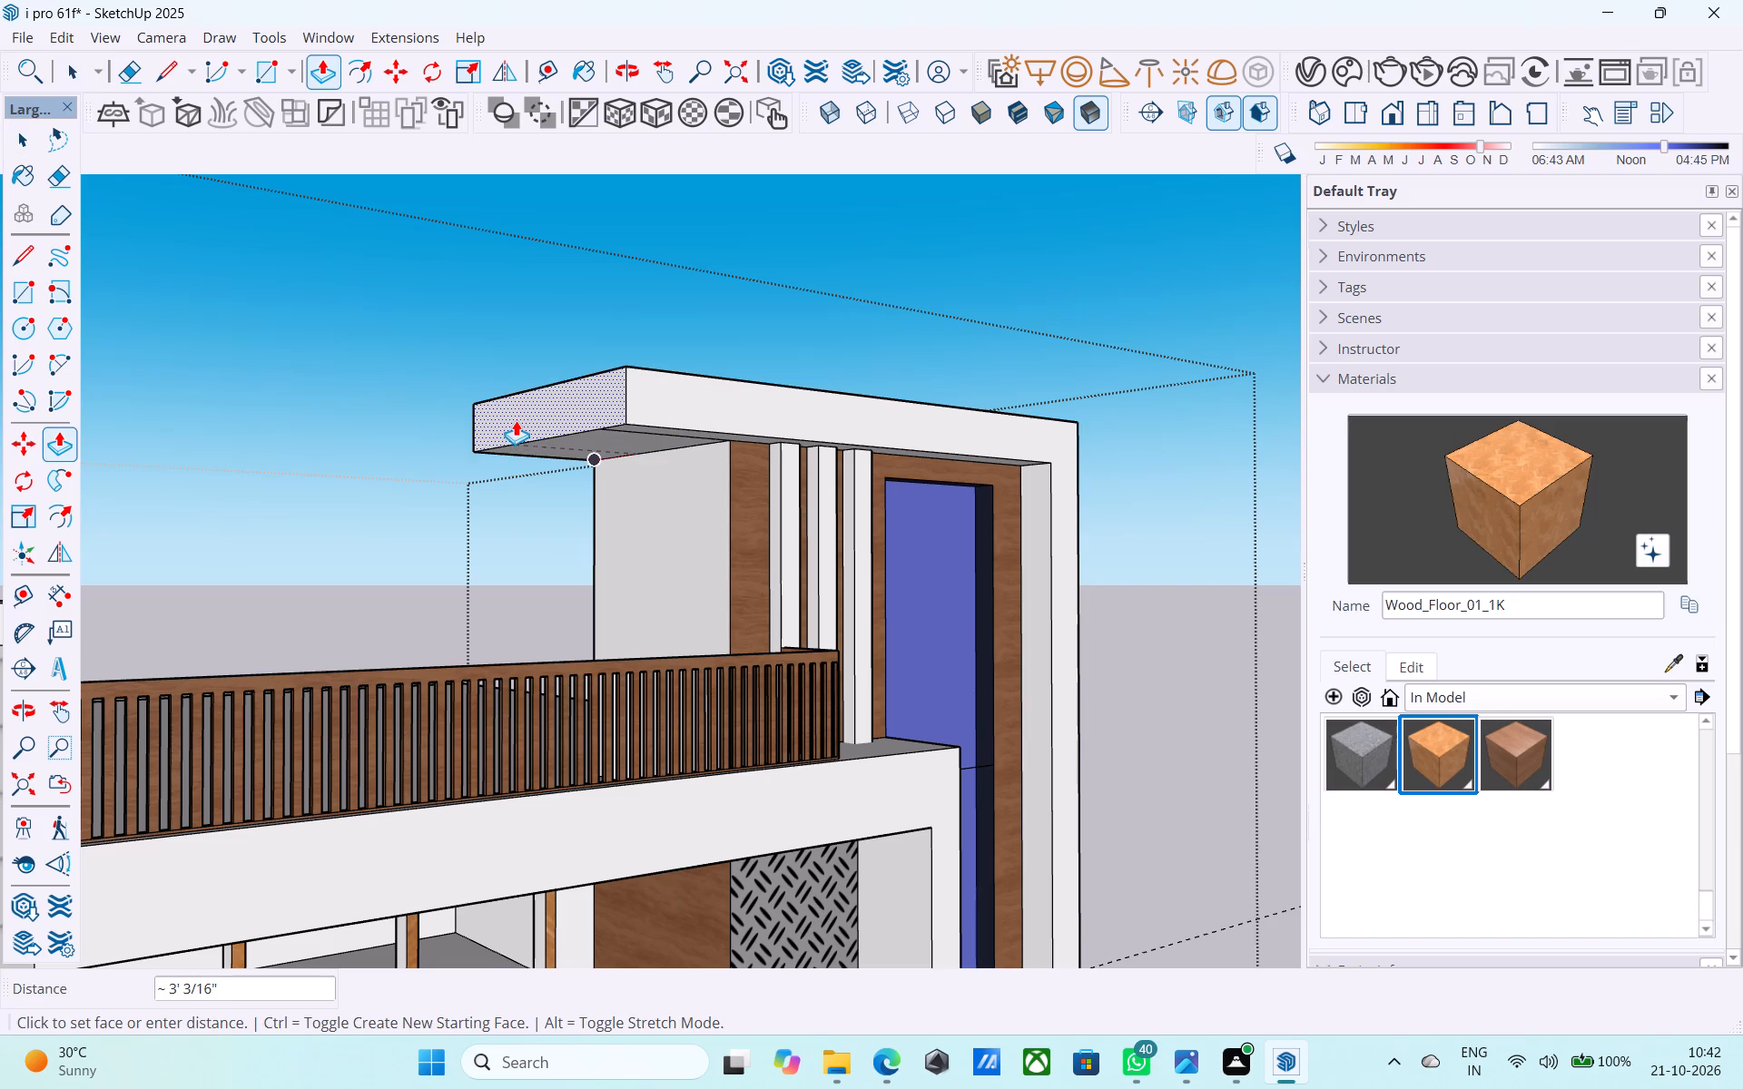
scroll(516, 420, "down", 8)
middle_click_drag(508, 421, 372, 492)
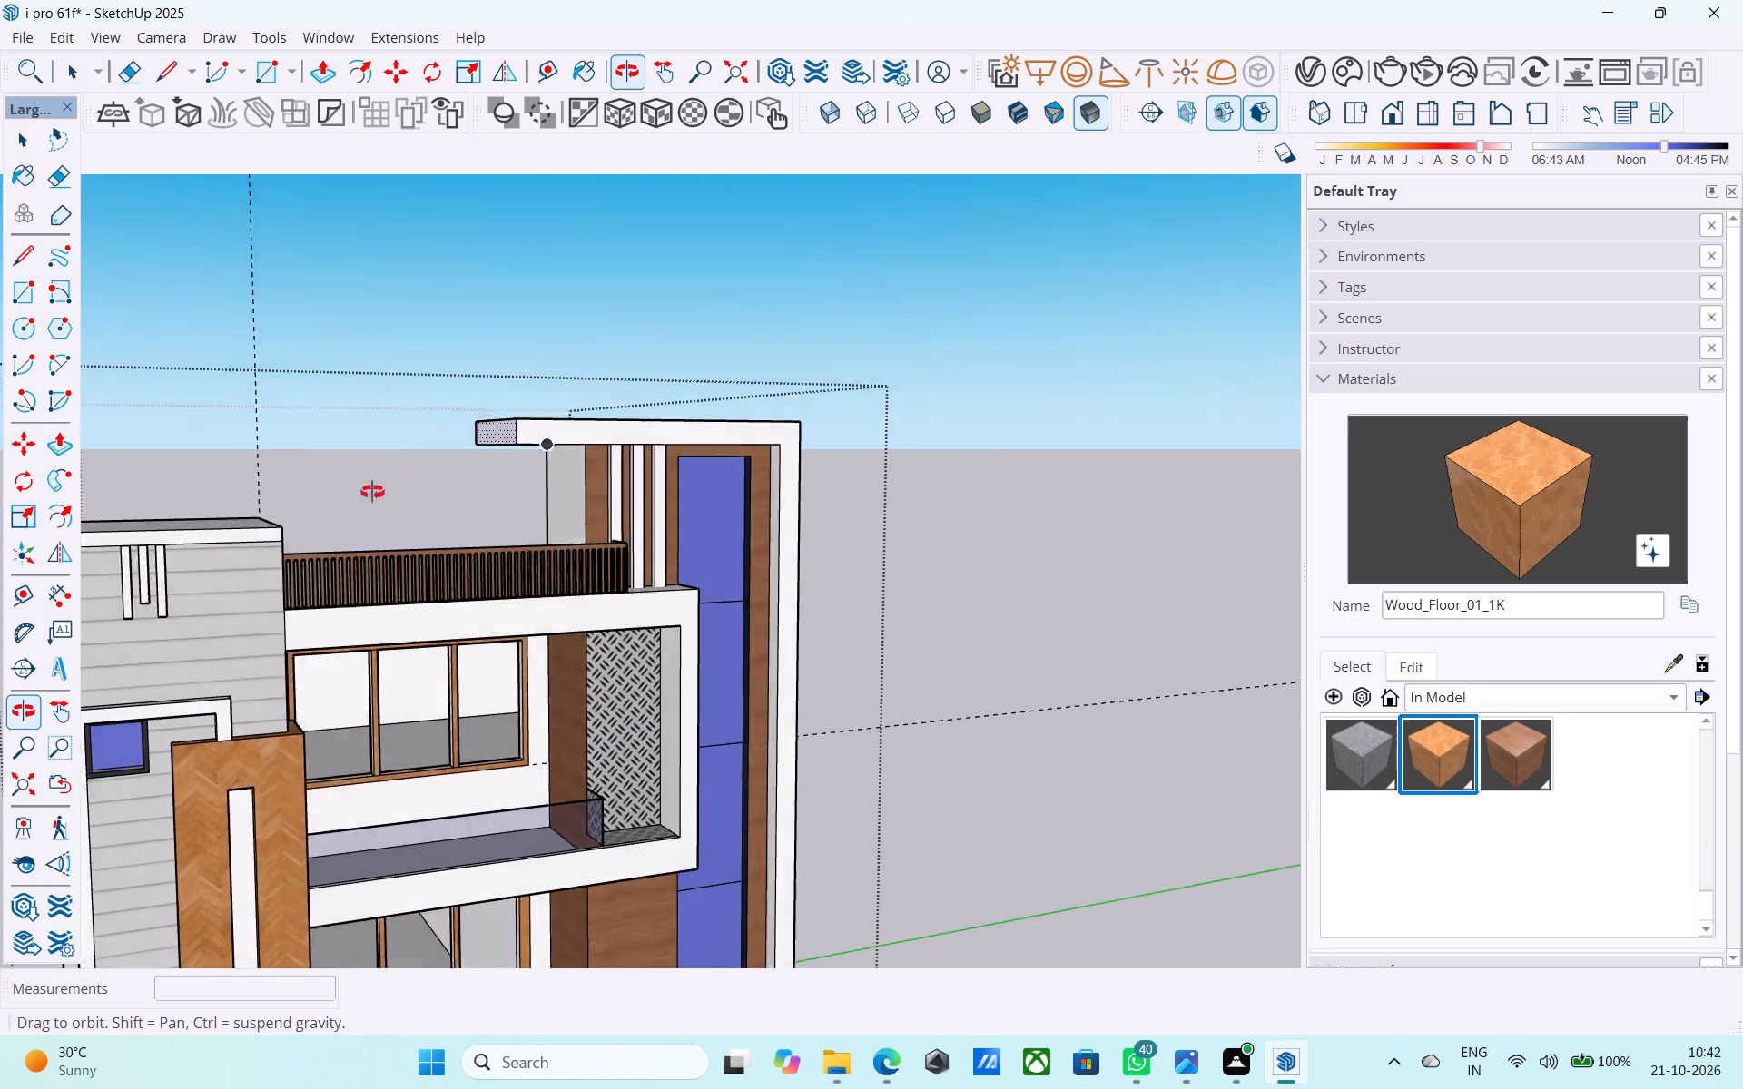
middle_click_drag(372, 492, 290, 545)
left_click(258, 528)
middle_click_drag(273, 538, 252, 368)
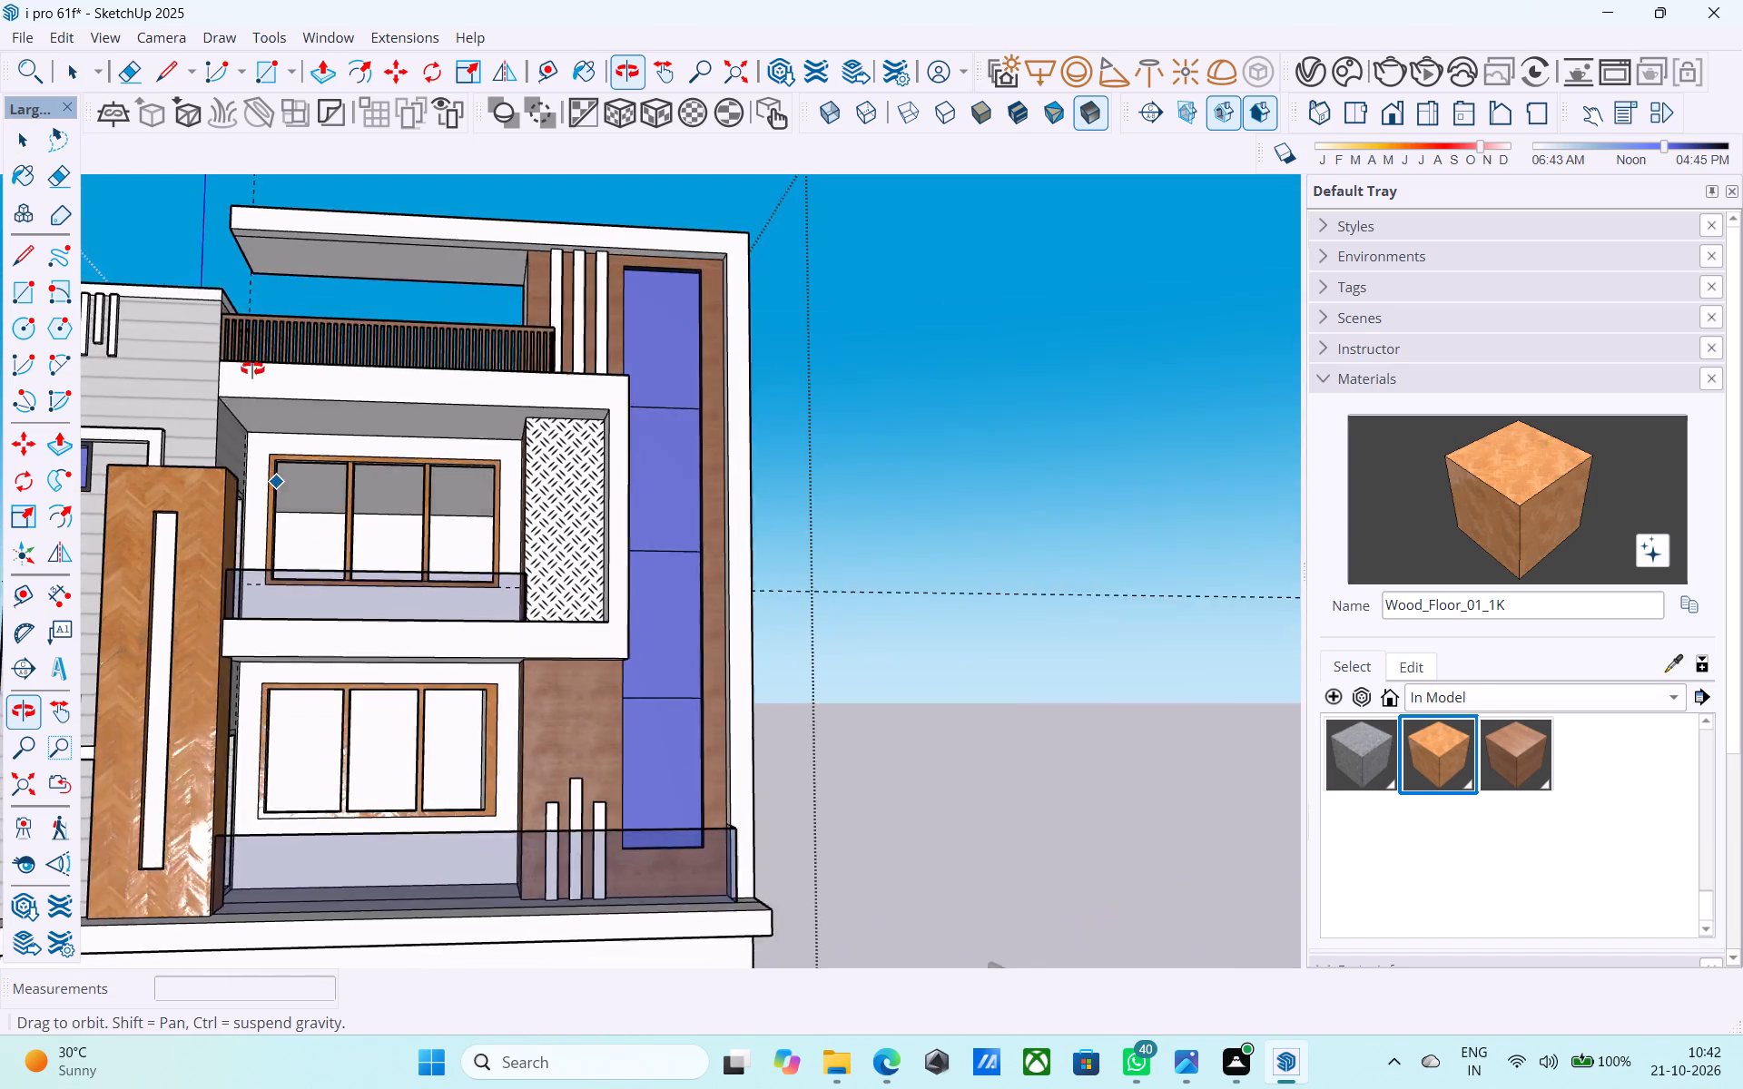
middle_click_drag(252, 368, 295, 345)
Erase the leftover seam line on the underside of the tower's top extension.
scroll(565, 313, "down", 3)
middle_click_drag(565, 313, 580, 378, "shift")
scroll(580, 378, "up", 2)
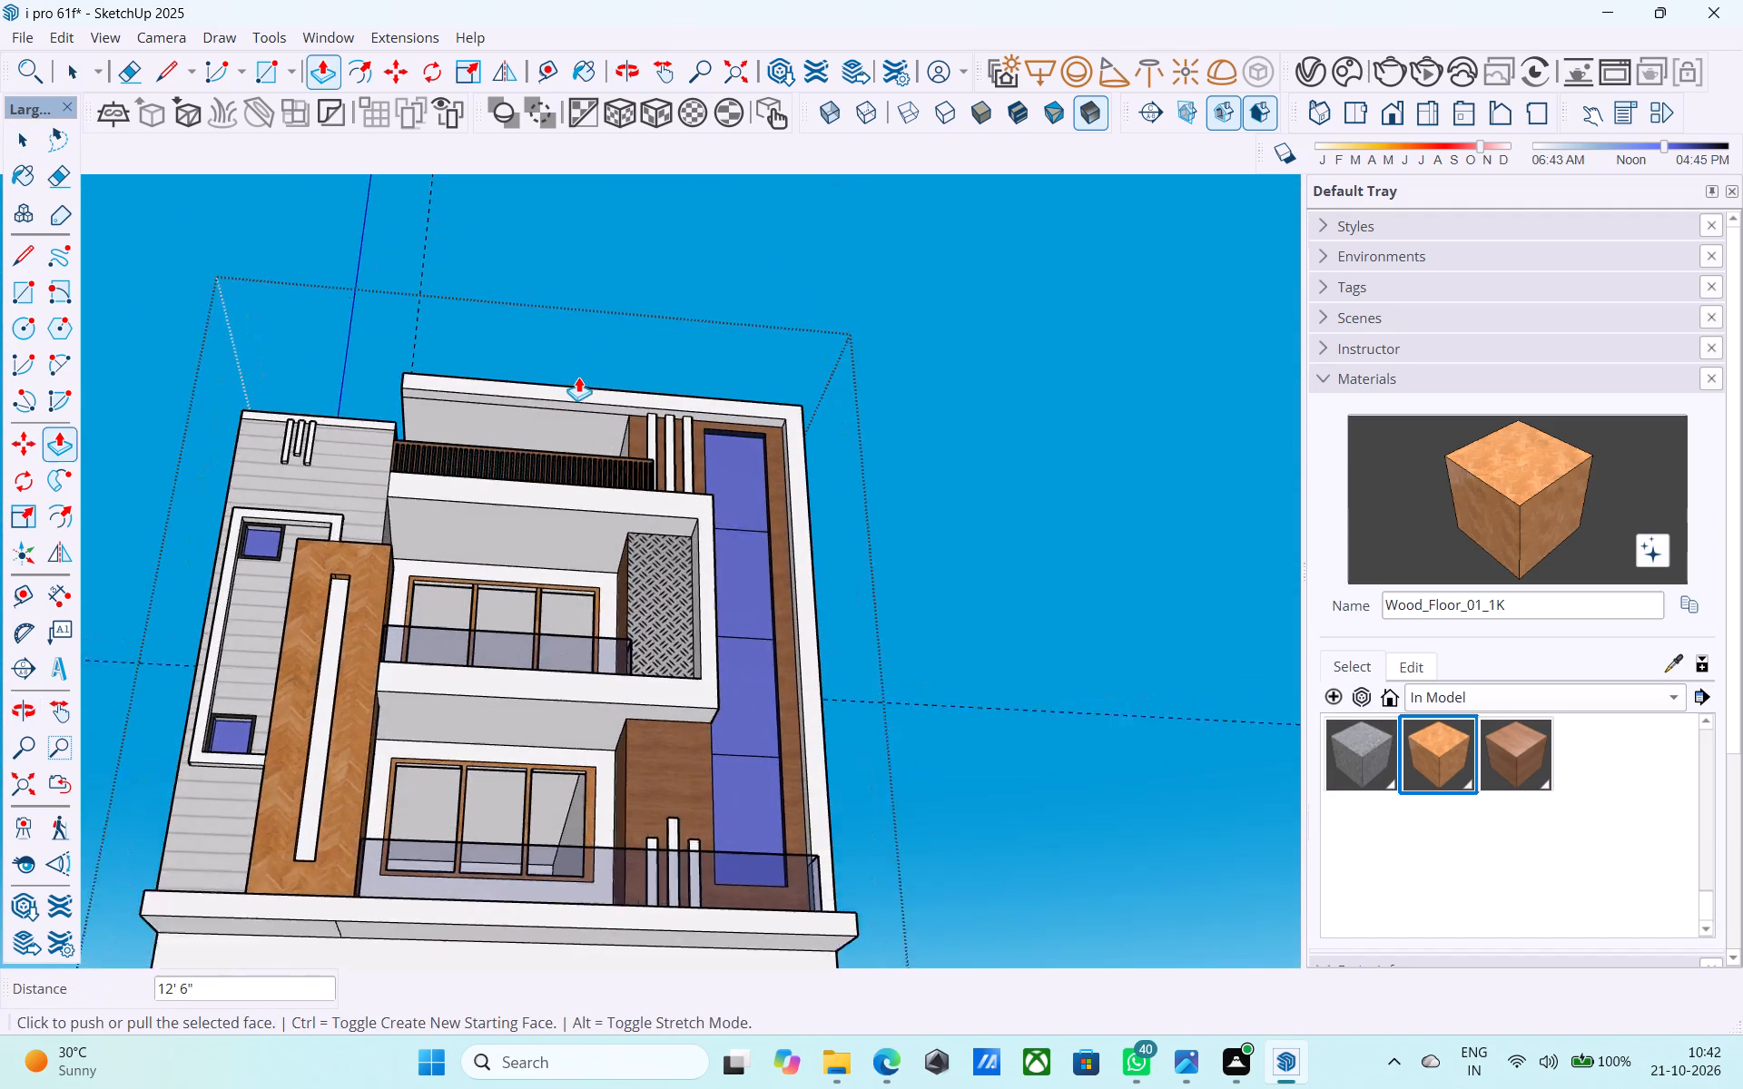
scroll(578, 377, "up", 2)
key("e")
scroll(561, 458, "up", 5)
scroll(639, 409, "up", 4)
left_click_drag(653, 394, 654, 402)
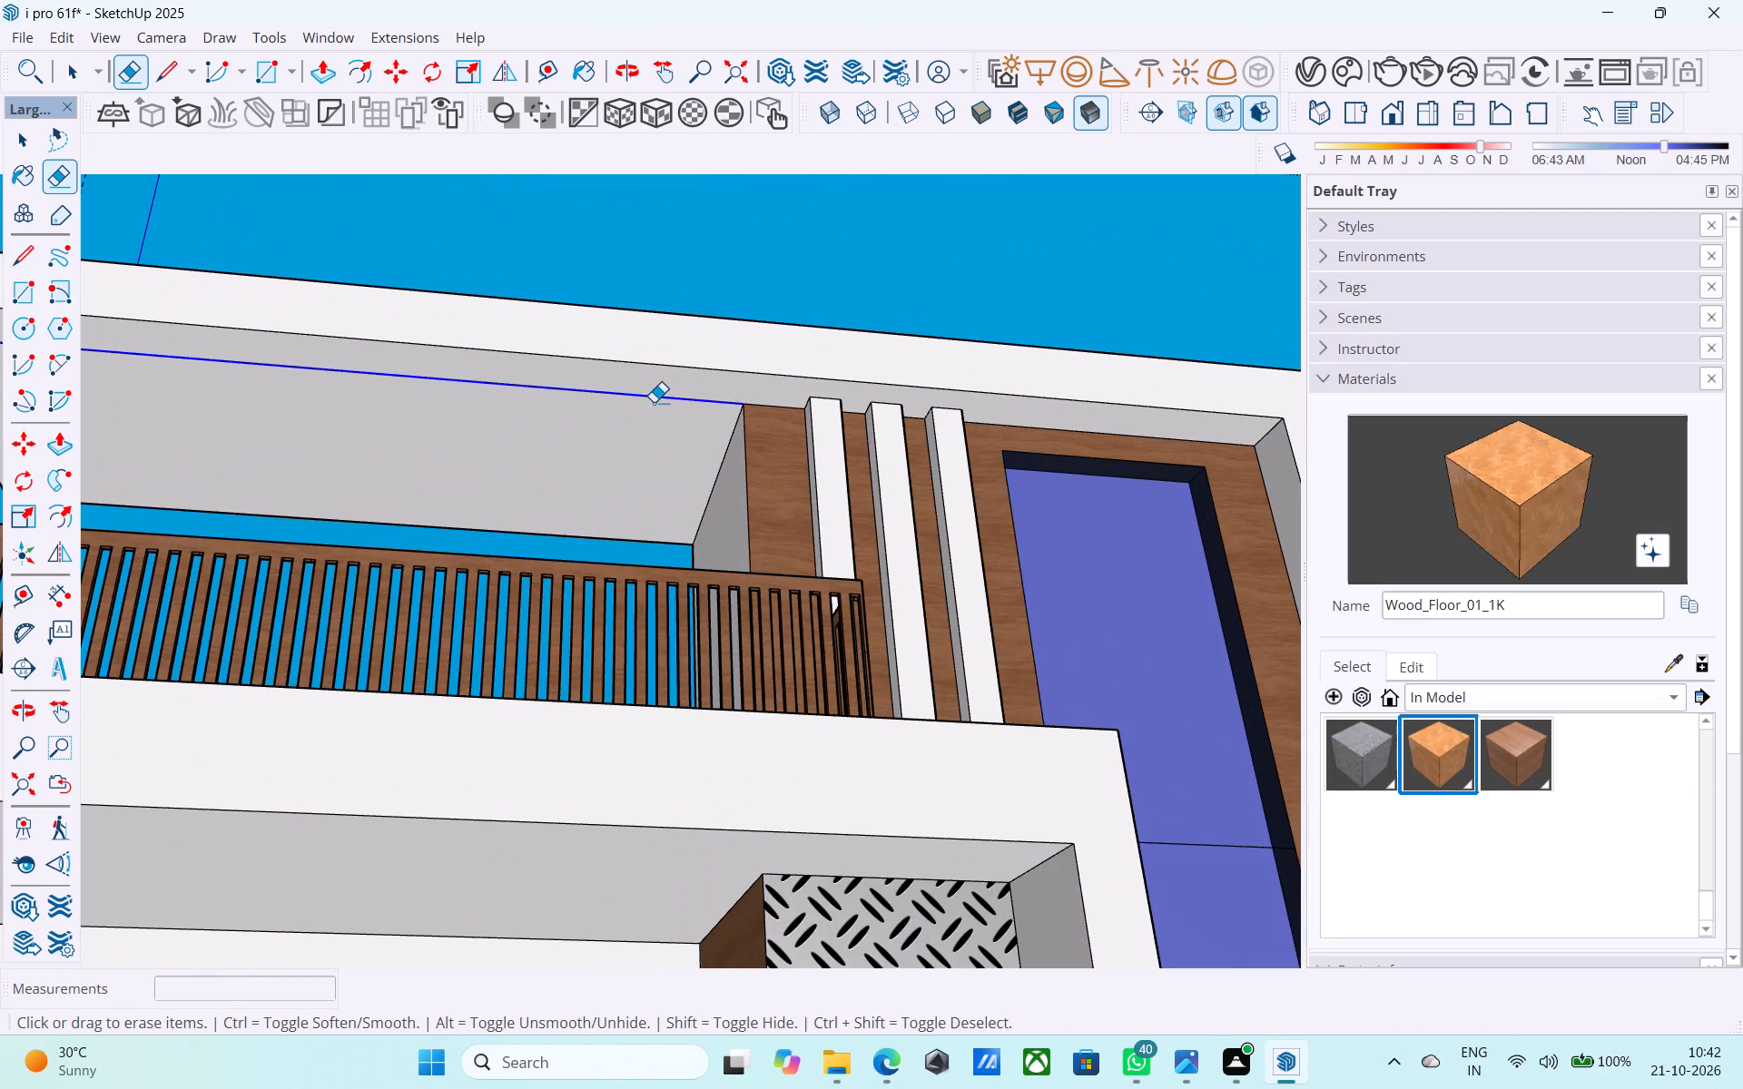
left_click_drag(654, 402, 655, 404)
Paint the tower's railing-side wall beneath the extension with Wood_Veneer_15_1K.
scroll(669, 417, "down", 6)
middle_click_drag(681, 433, 705, 515)
scroll(727, 506, "down", 3)
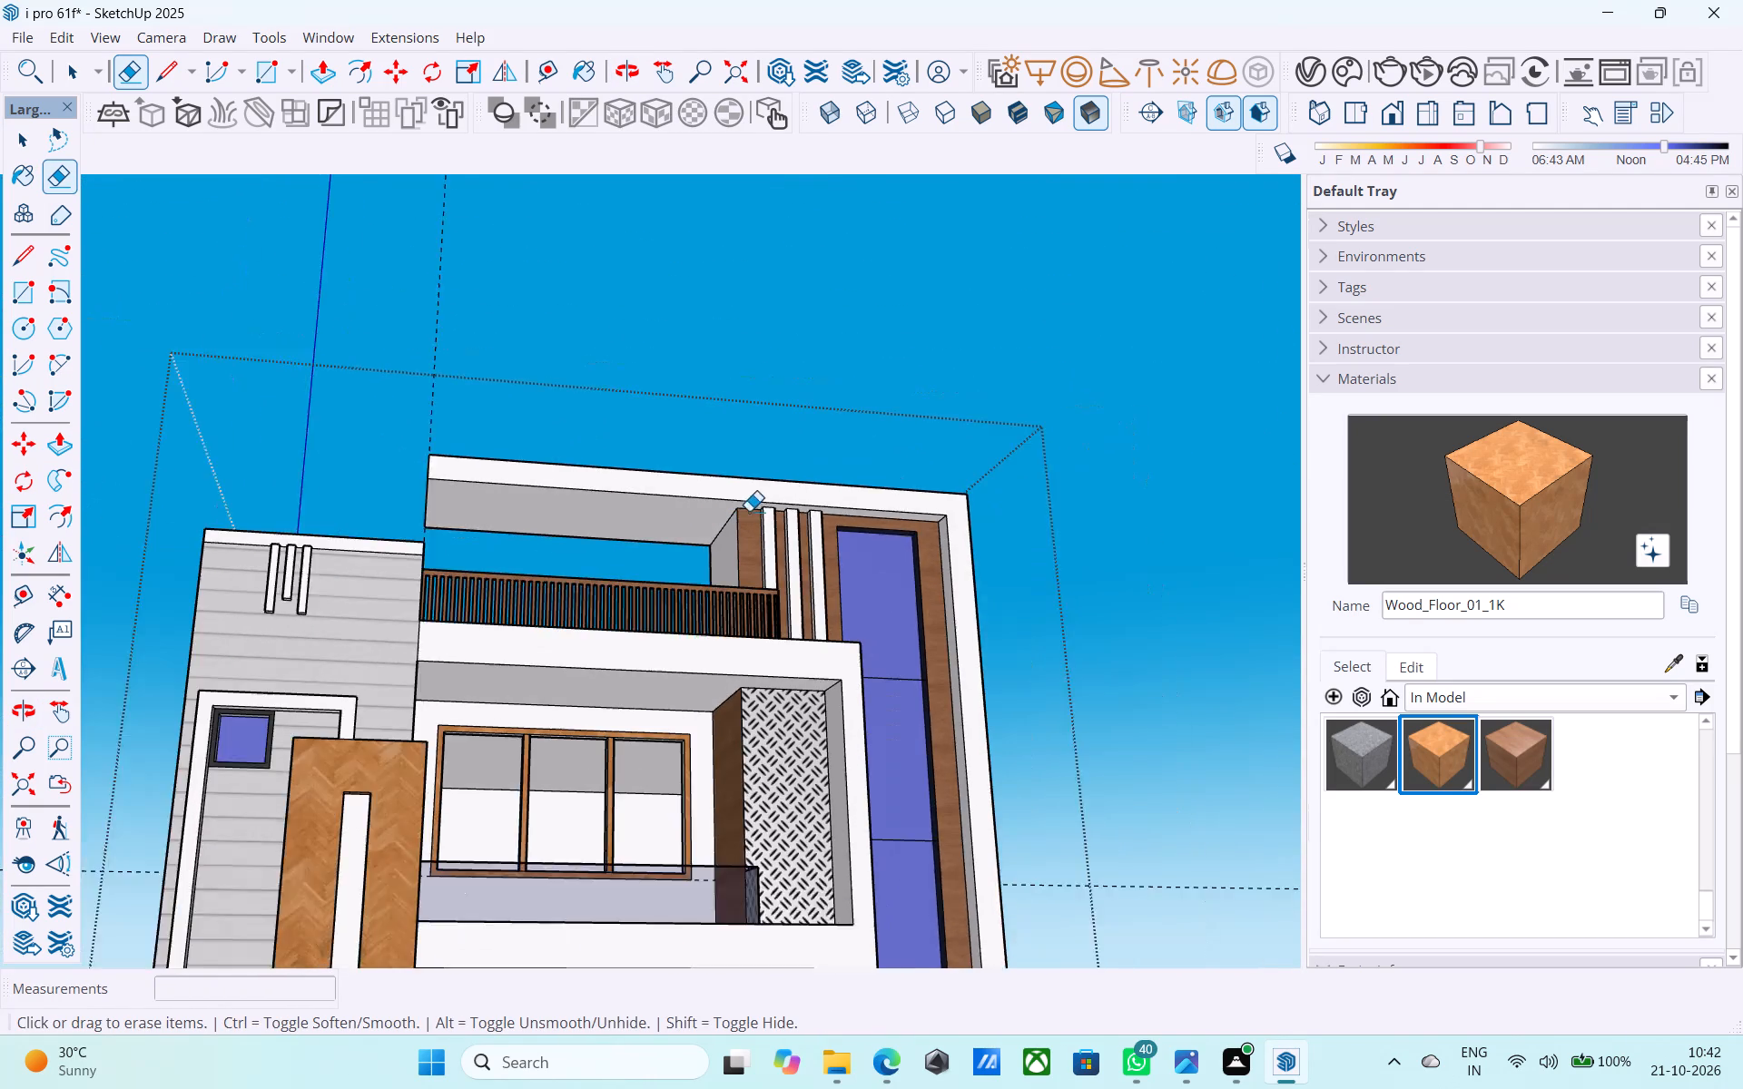
scroll(749, 511, "down", 2)
left_click(1495, 731)
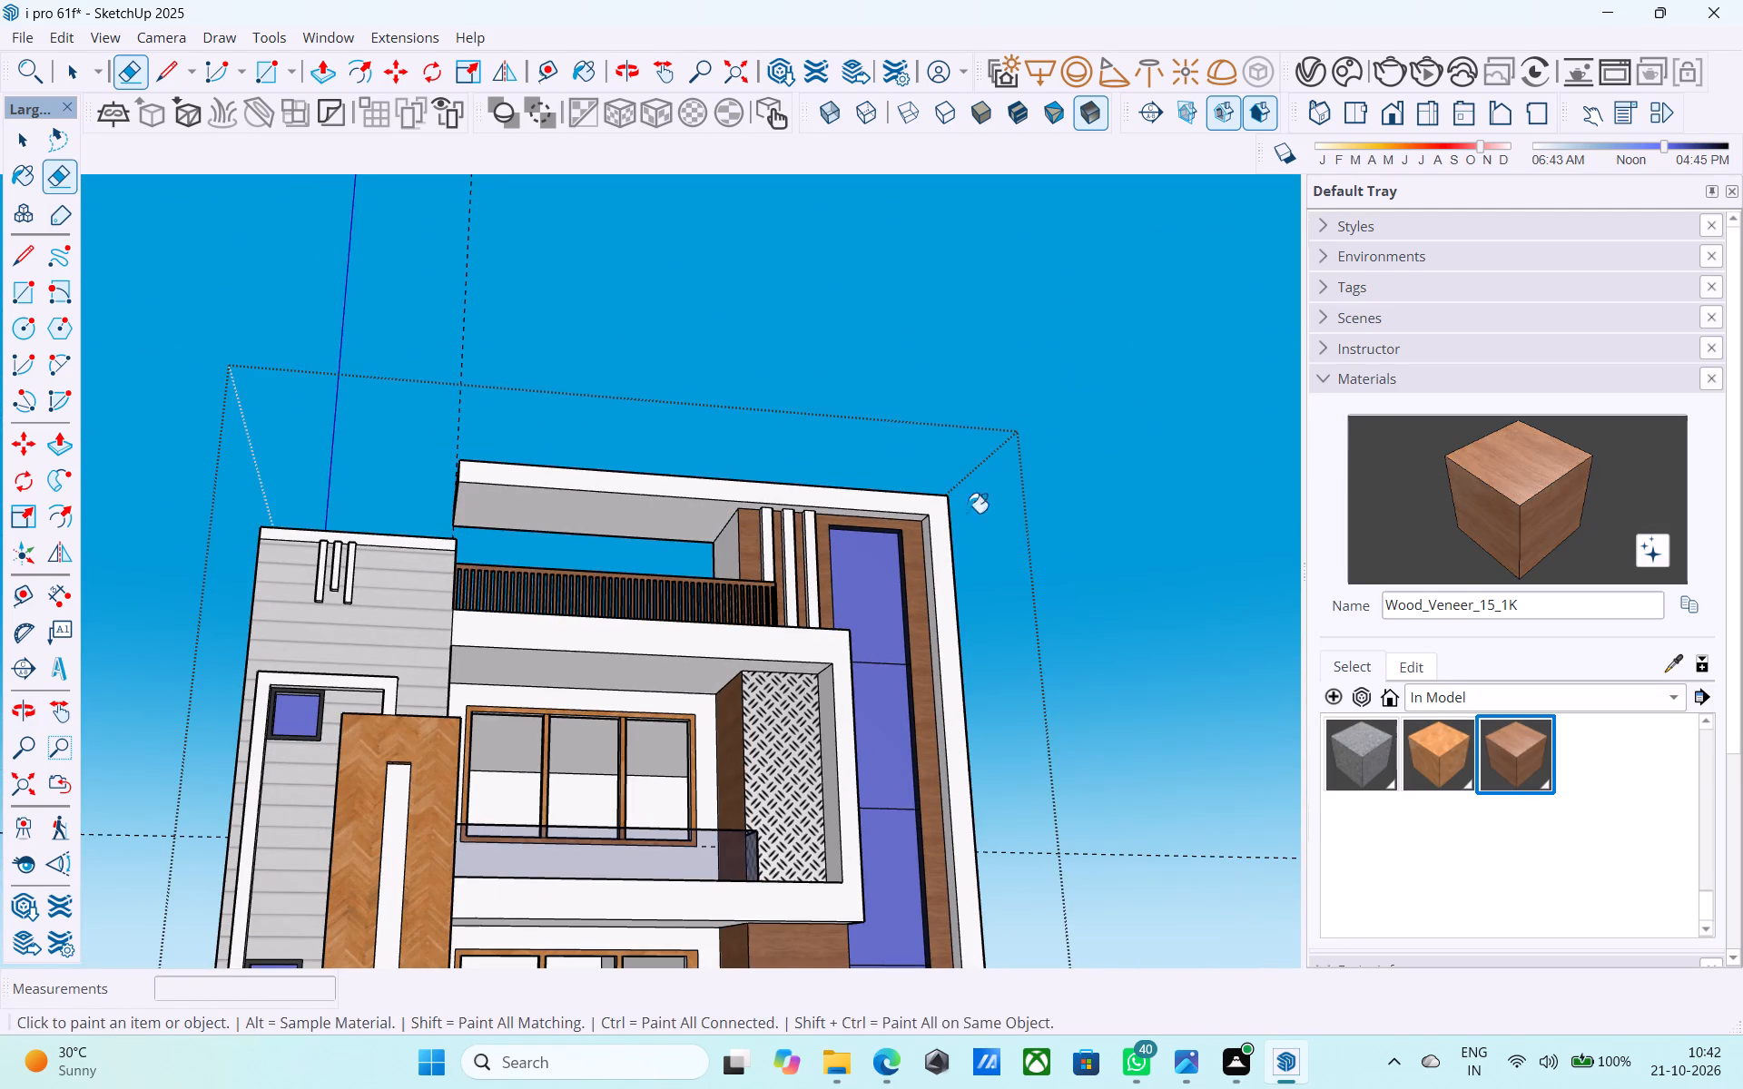
middle_click_drag(793, 489, 810, 591)
scroll(746, 632, "up", 5)
left_click(736, 602)
Save the model after viewing the painted tower wall from the rear of the building.
middle_click_drag(756, 588, 828, 541)
scroll(822, 507, "down", 12)
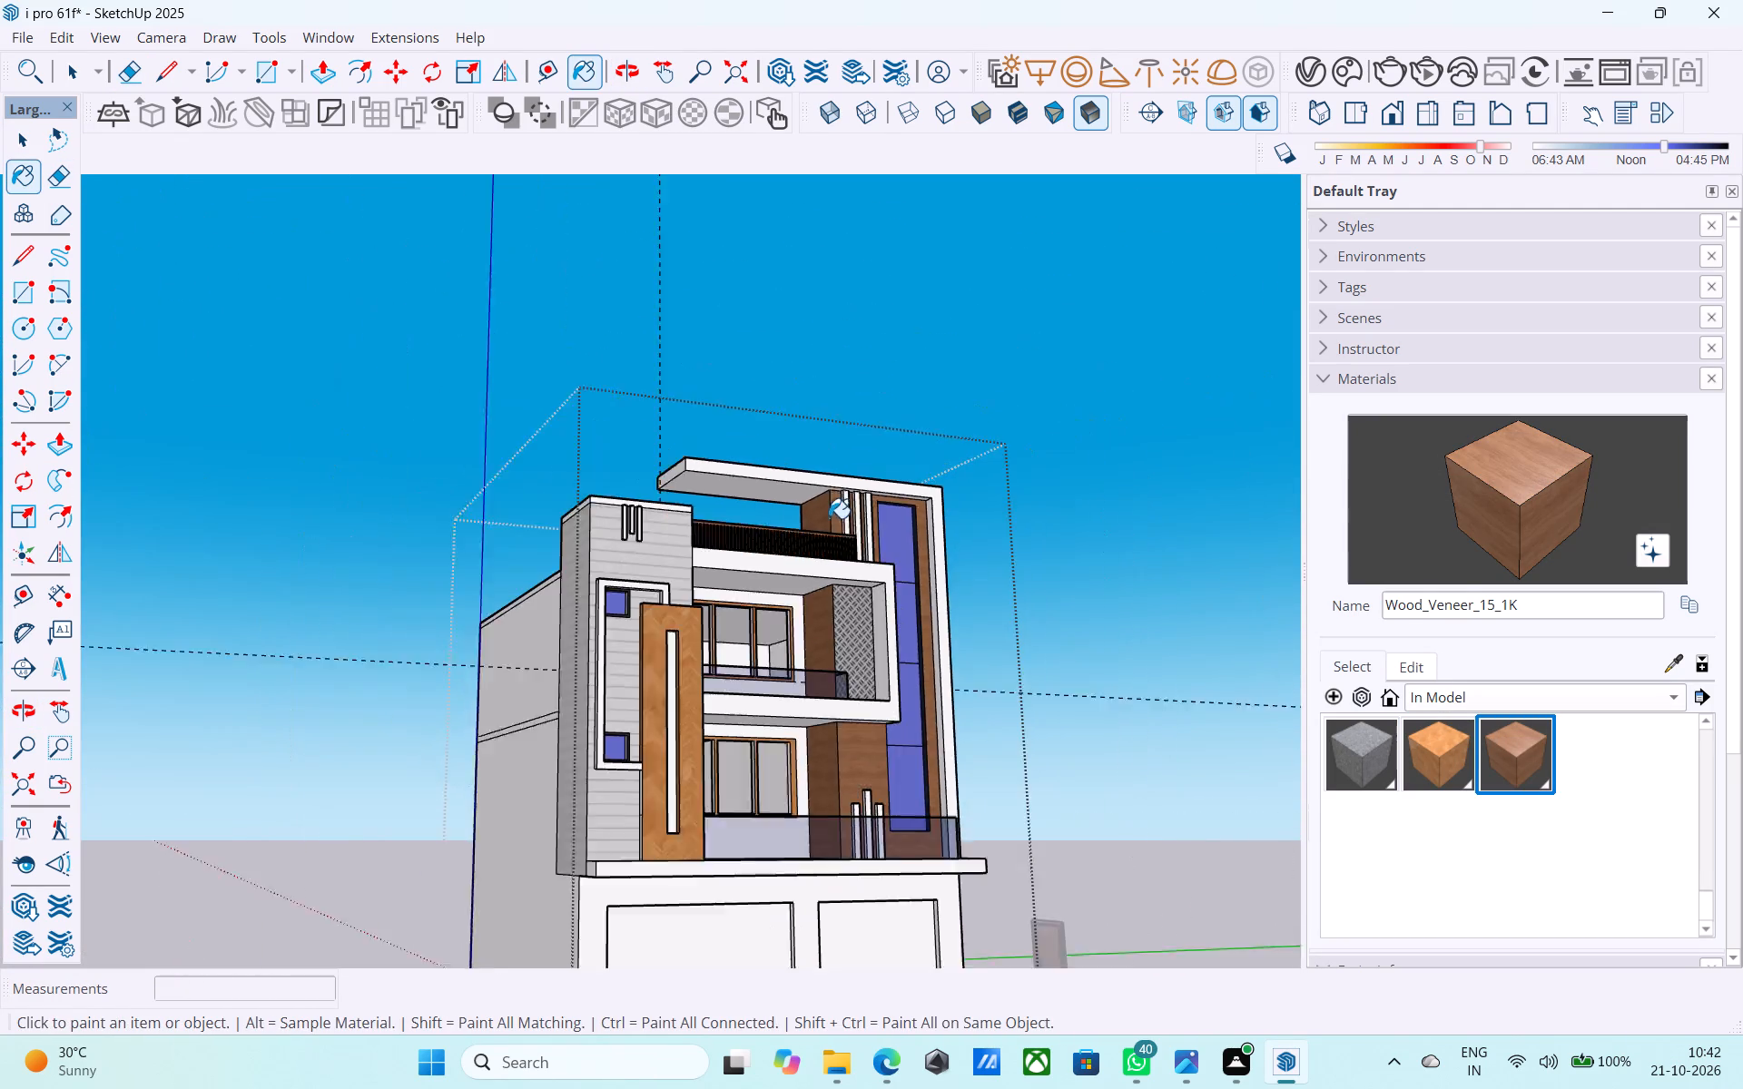
middle_click_drag(830, 519, 1382, 682)
middle_click_drag(507, 489, 784, 491)
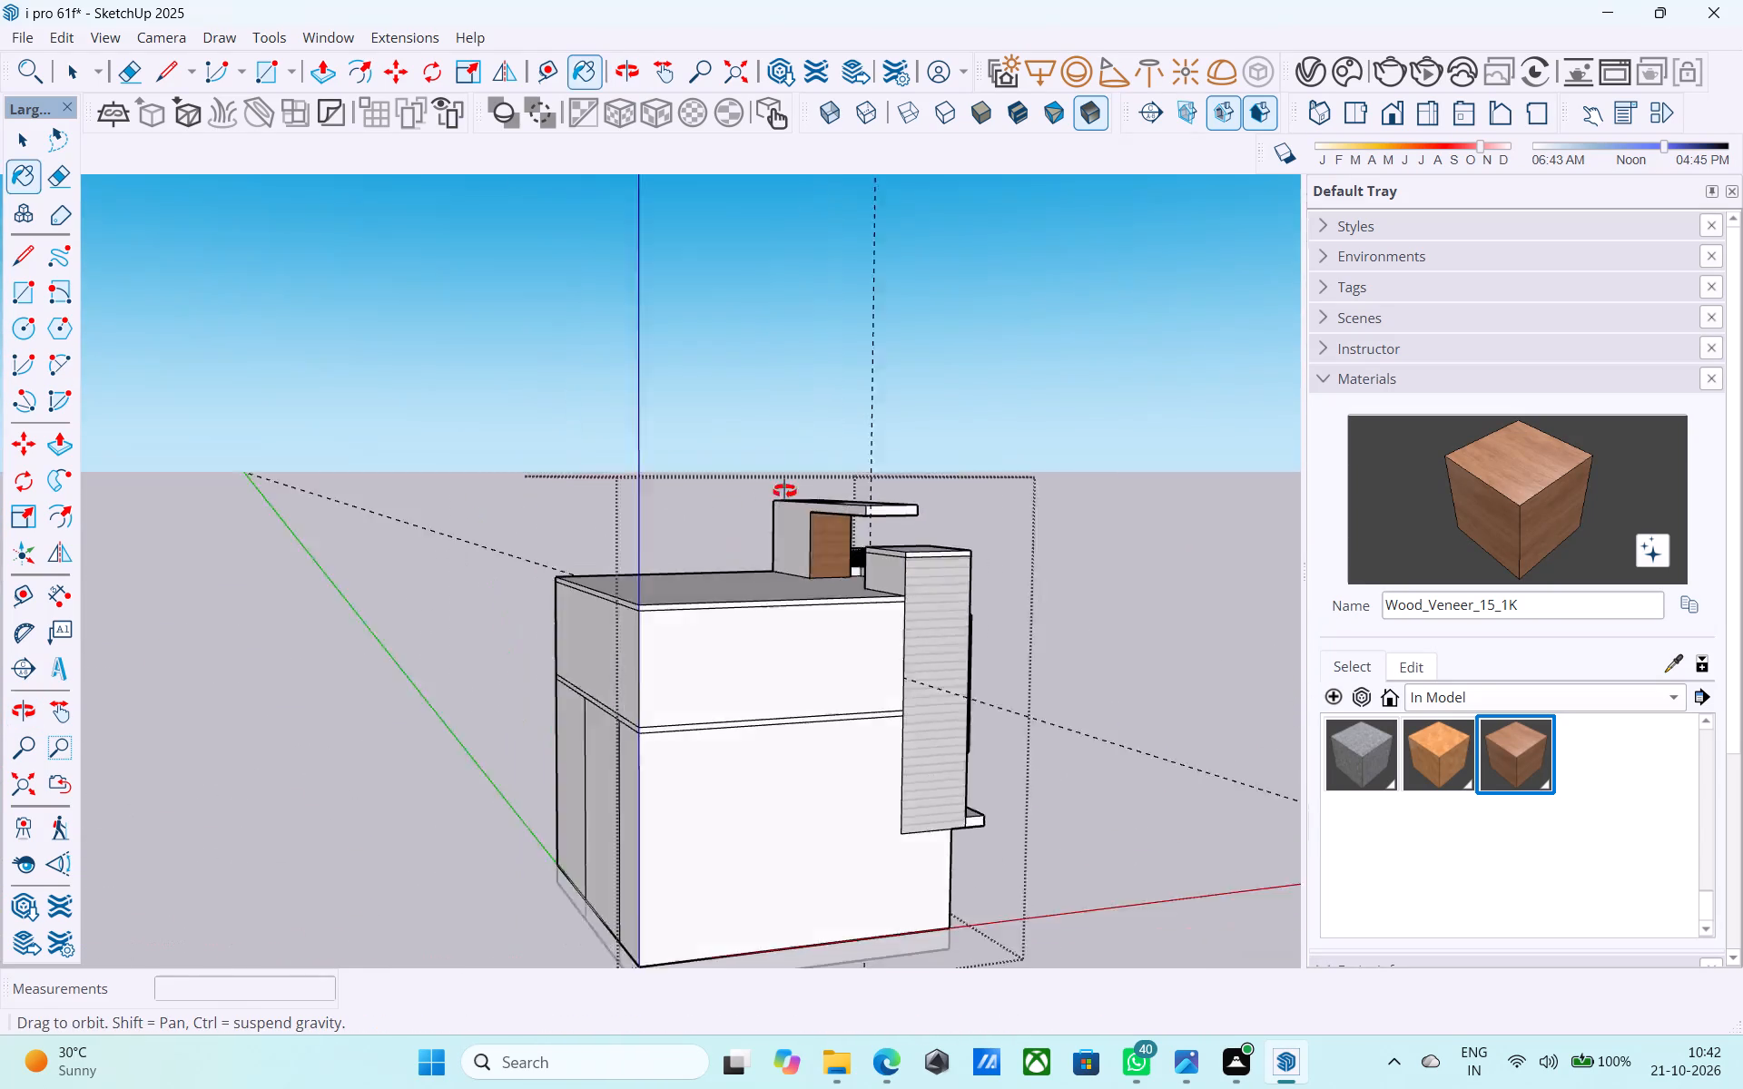
middle_click_drag(784, 491, 832, 527)
scroll(825, 529, "up", 6)
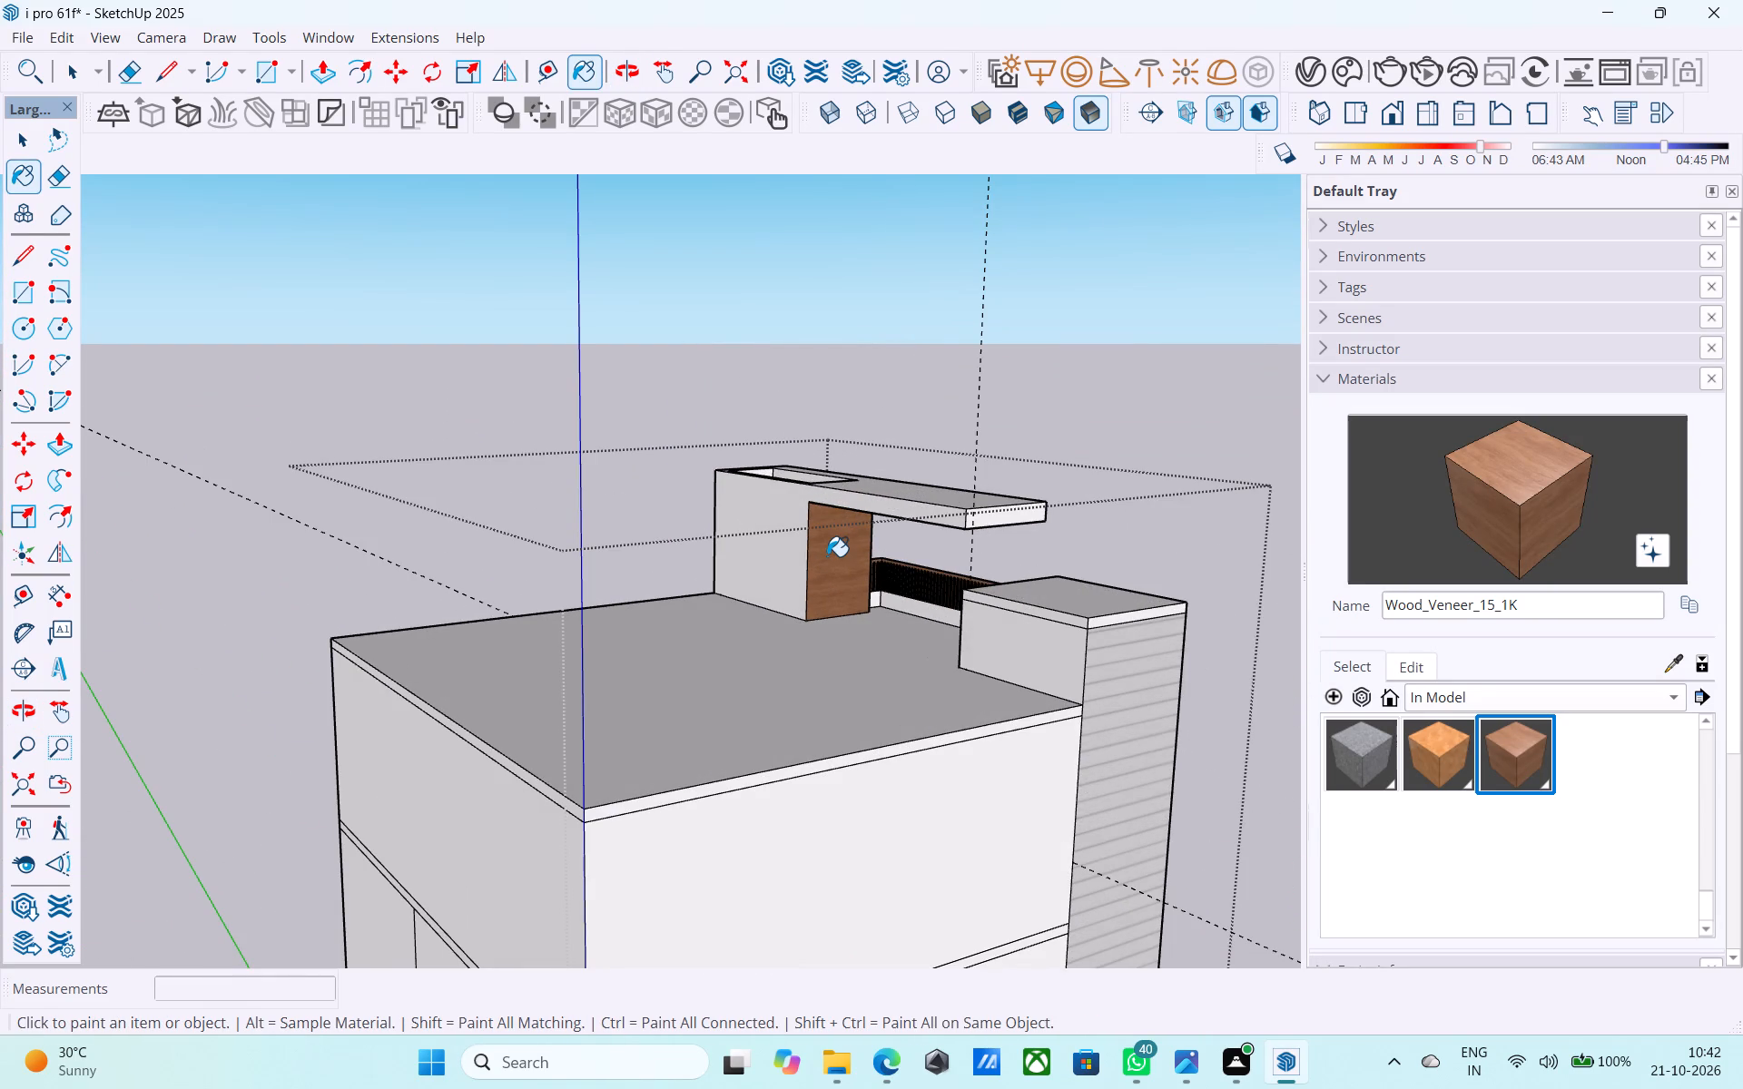
key("space")
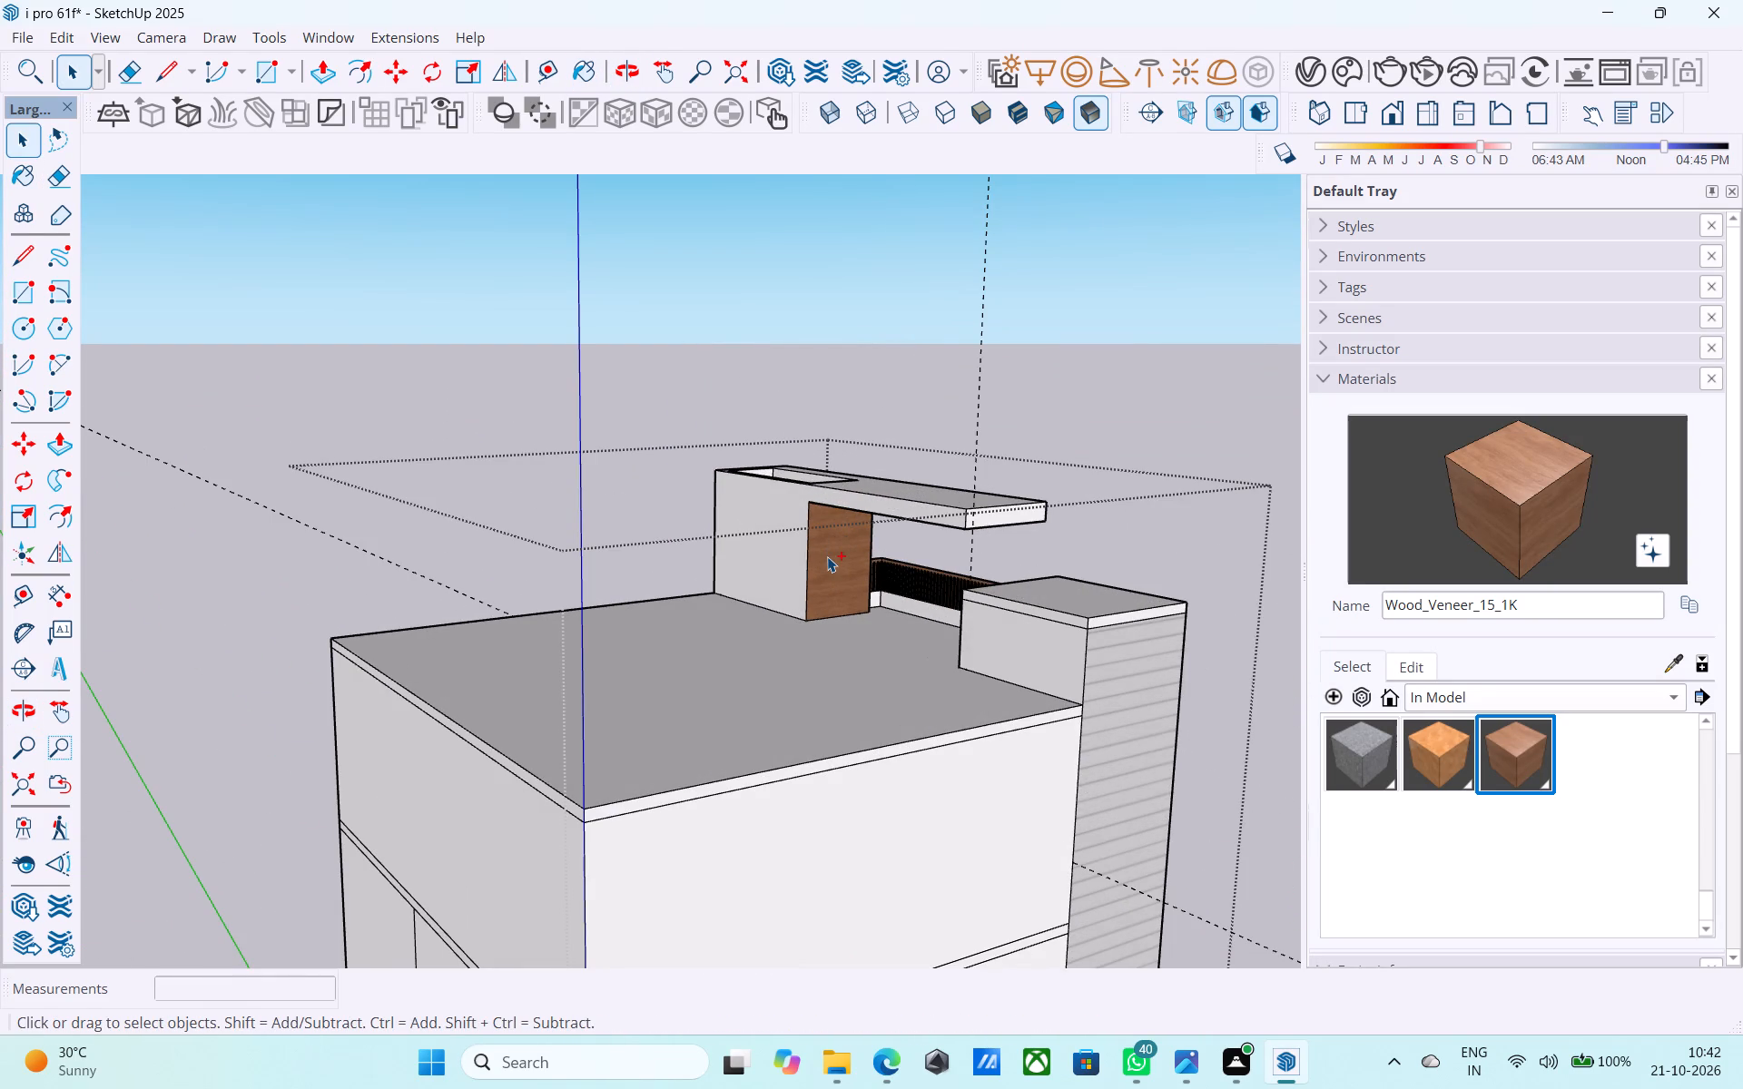
key("ctrl+s")
key("space")
Examine the tower's top extension and side wall from the rear, the side and the front.
middle_click_drag(812, 547, 706, 511)
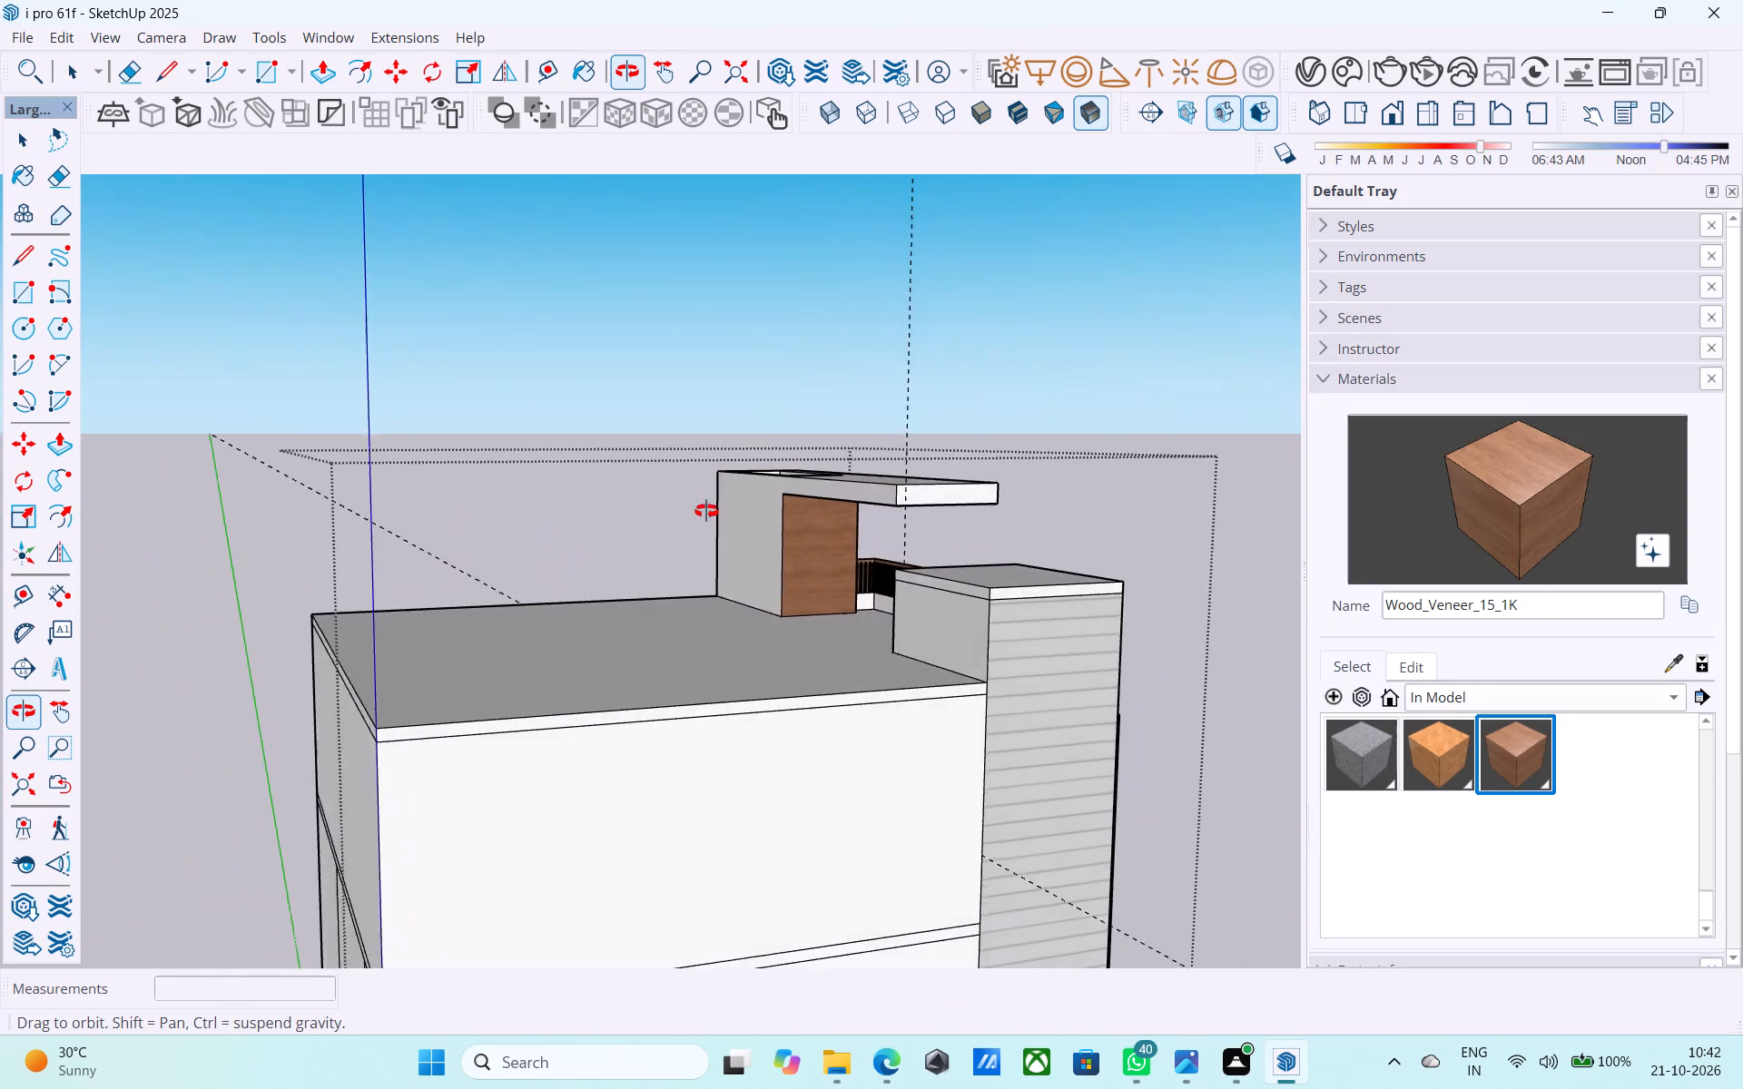
middle_click_drag(706, 511, 717, 495)
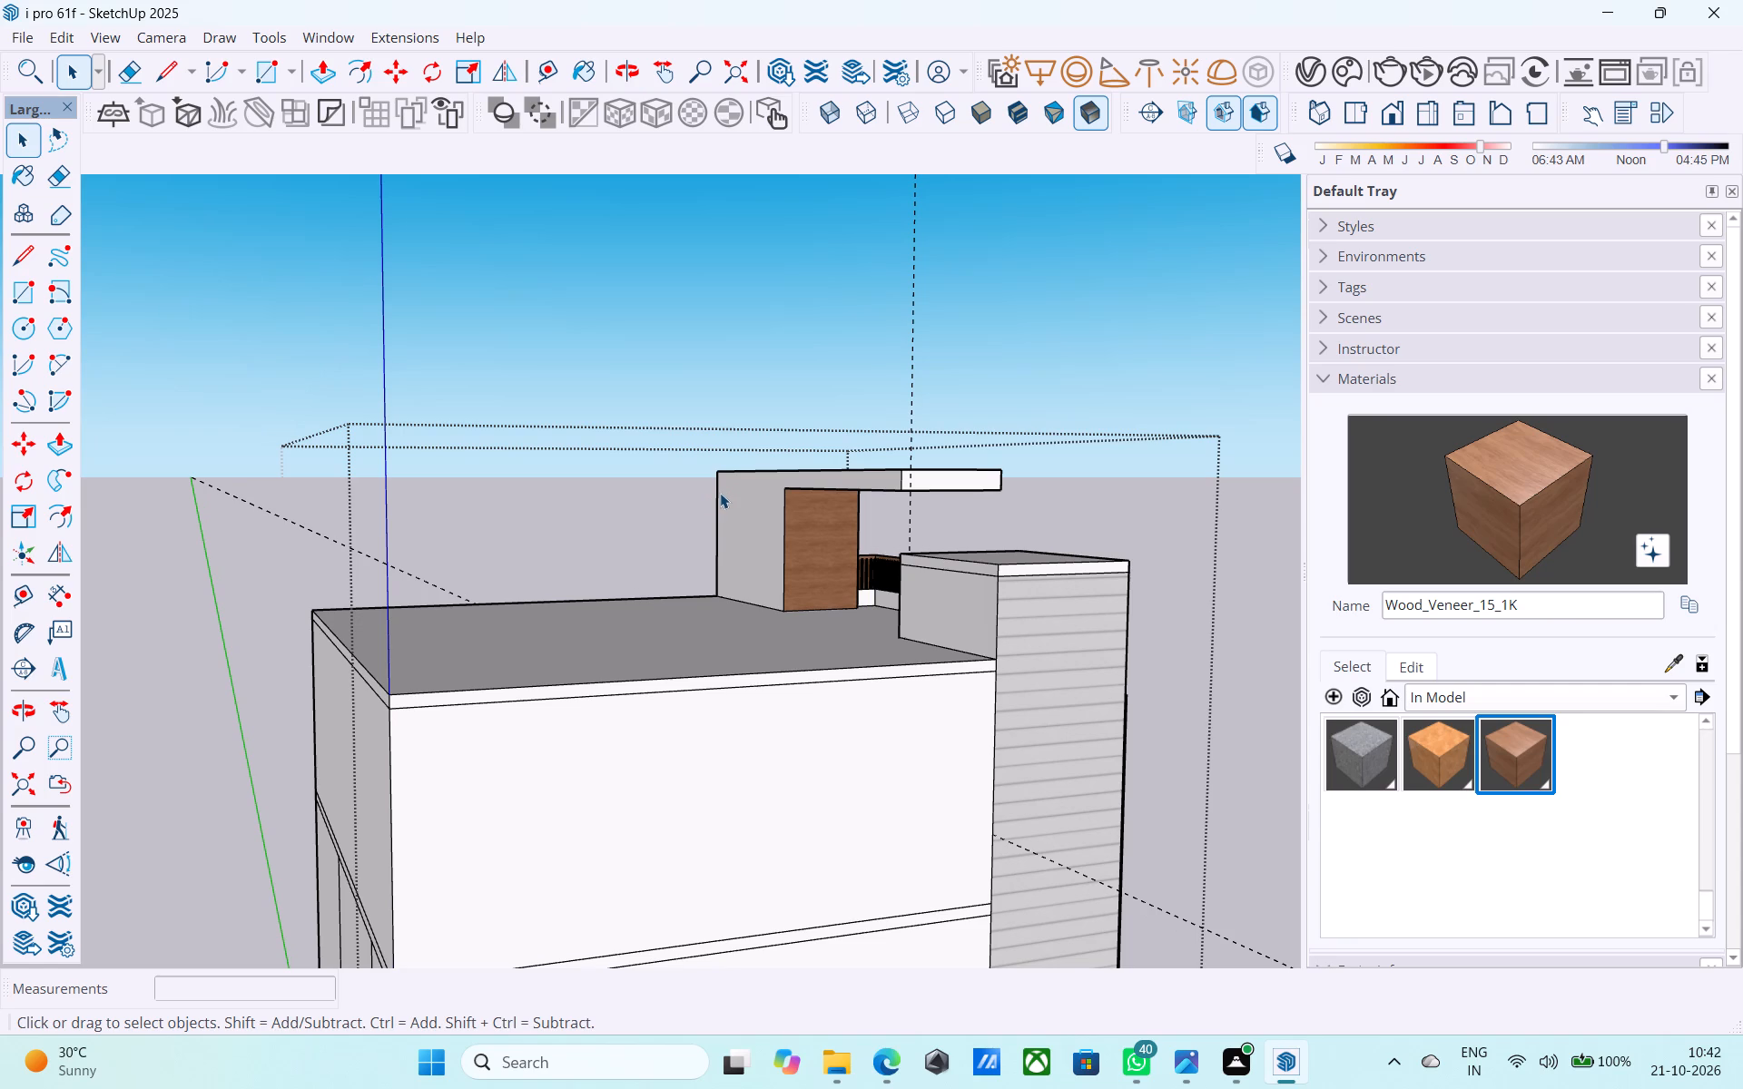
middle_click_drag(720, 510, 734, 481)
scroll(838, 515, "down", 4)
middle_click_drag(852, 515, 849, 515)
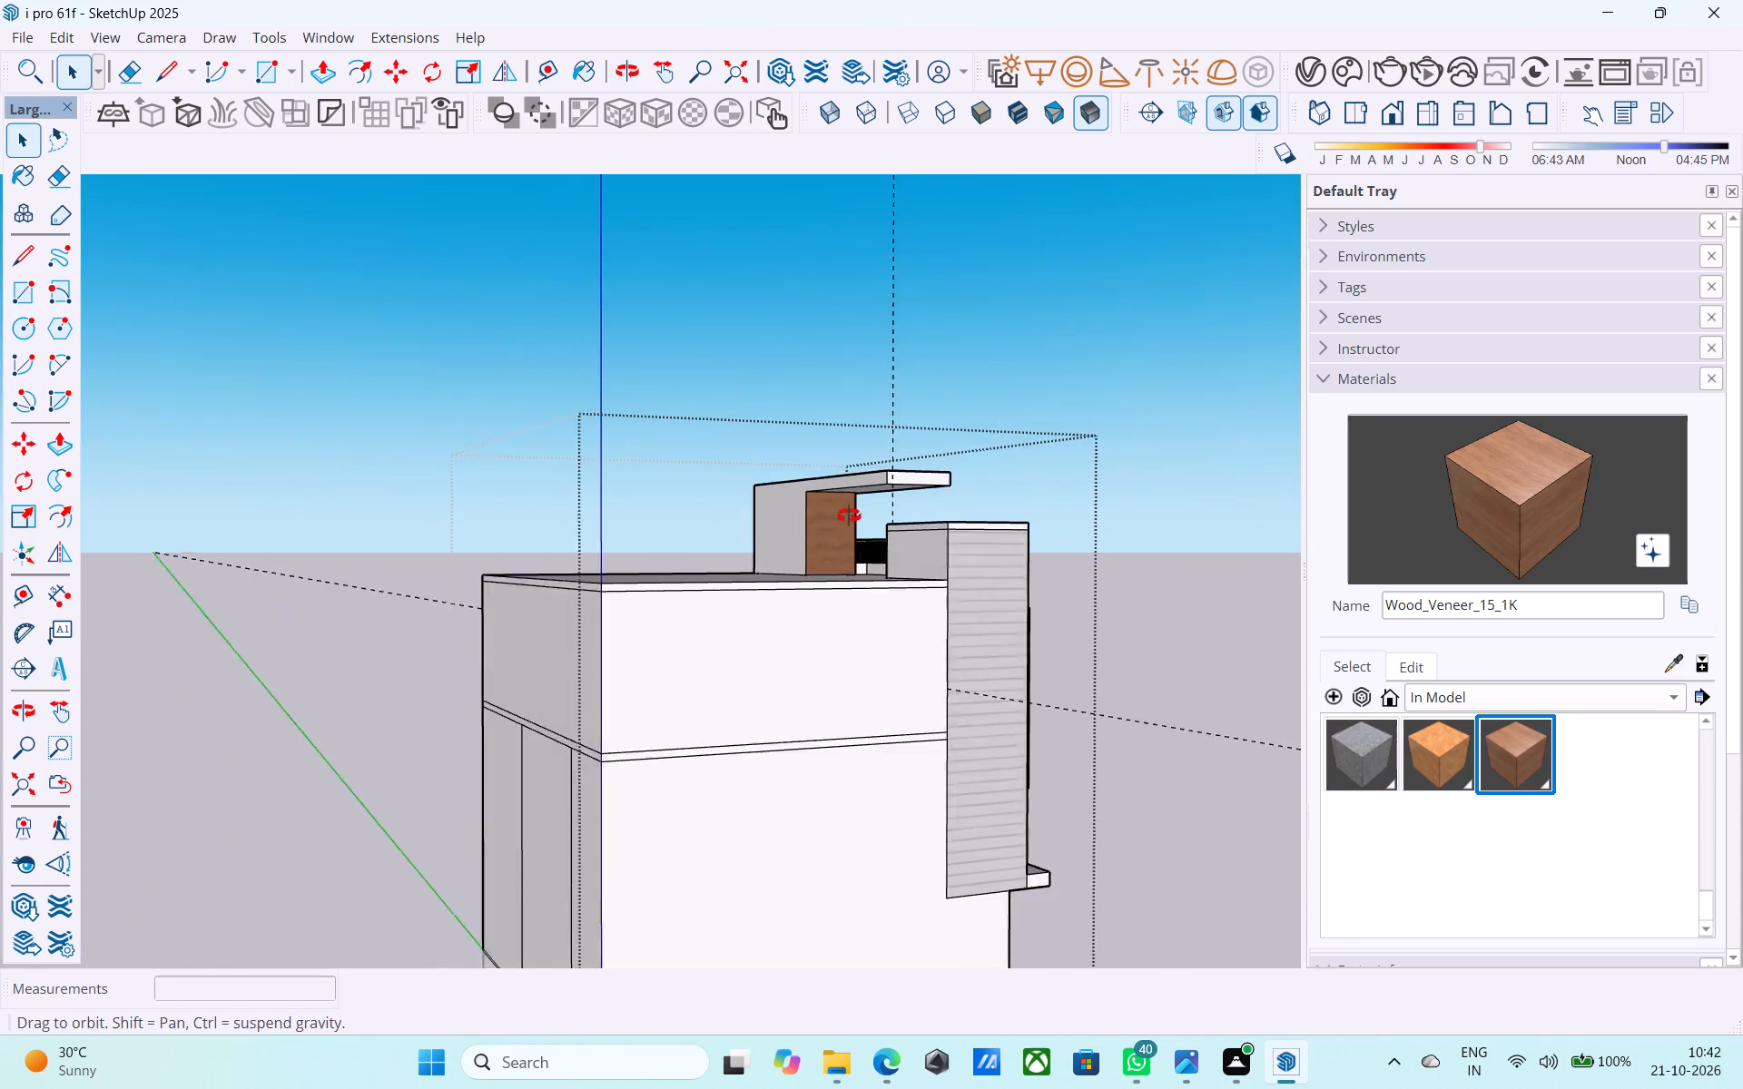
middle_click_drag(849, 515, 357, 575)
middle_click_drag(630, 495, 417, 451)
middle_click_drag(416, 444, 423, 448)
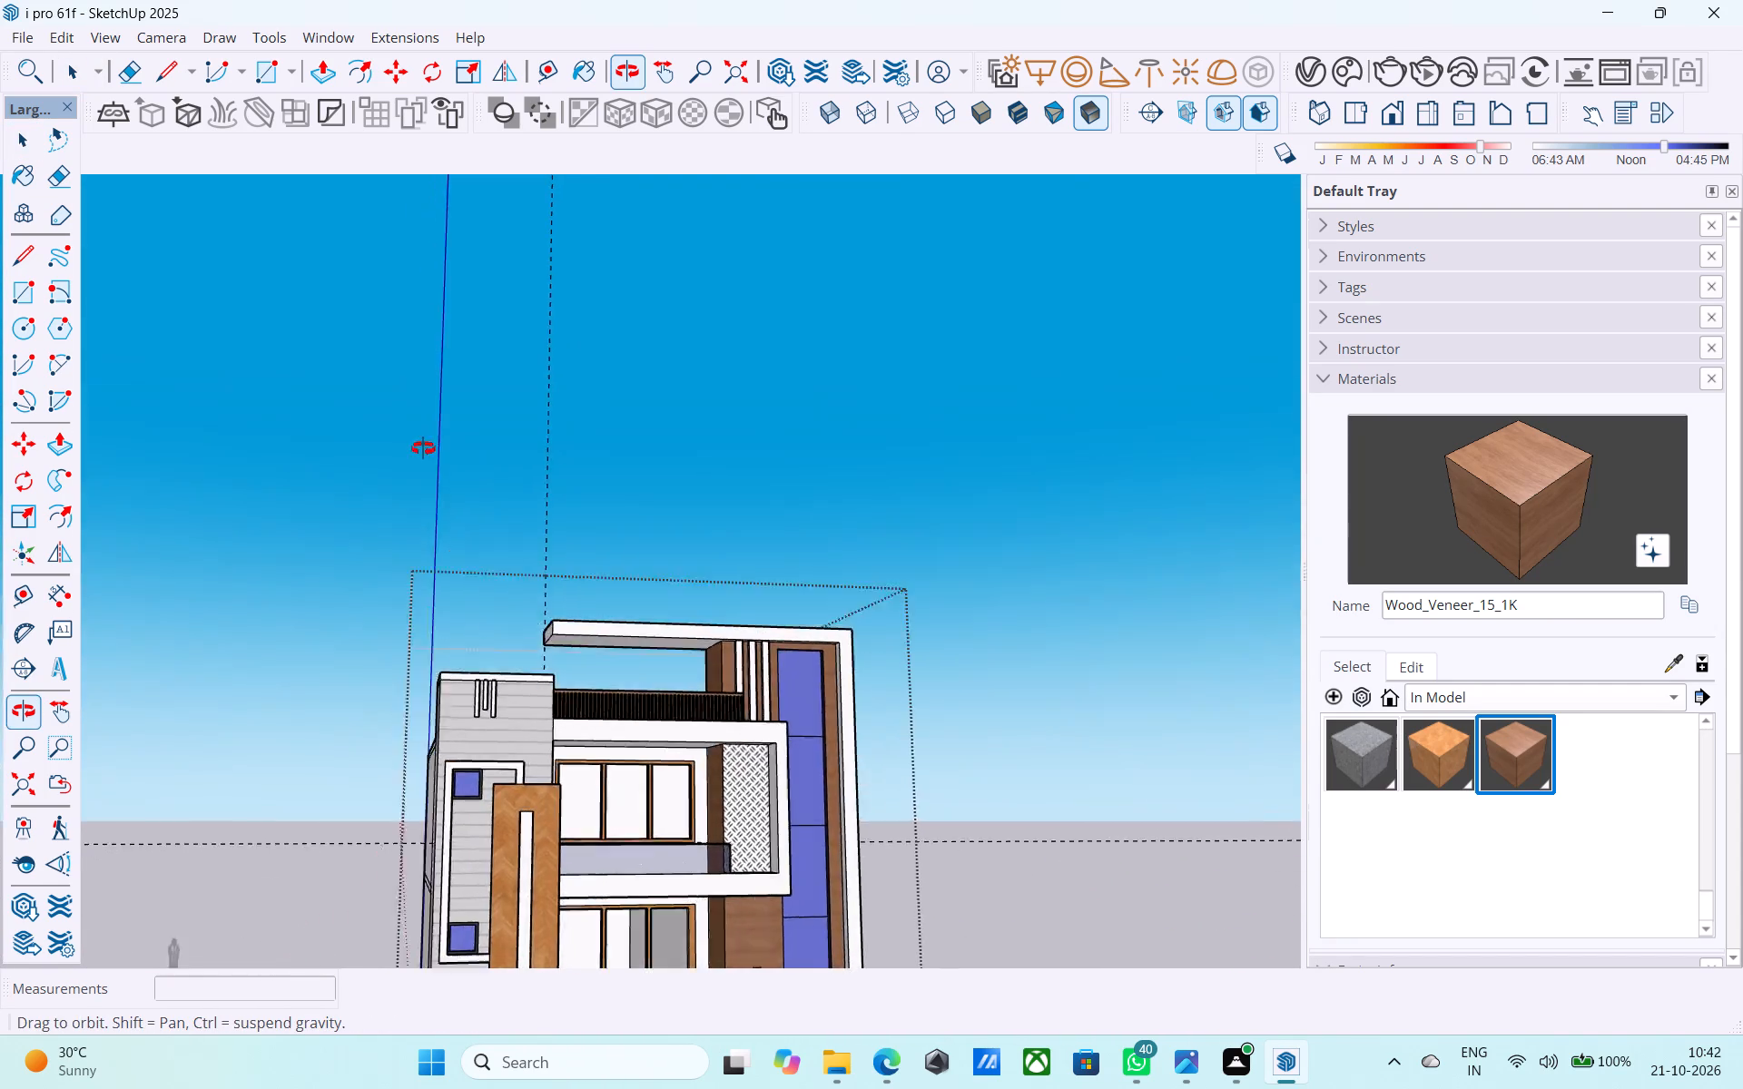
middle_click_drag(423, 448, 417, 393)
Paint the underside of the tower's top extension with Wood_Floor_01_1K from the Wood collection.
scroll(624, 623, "up", 9)
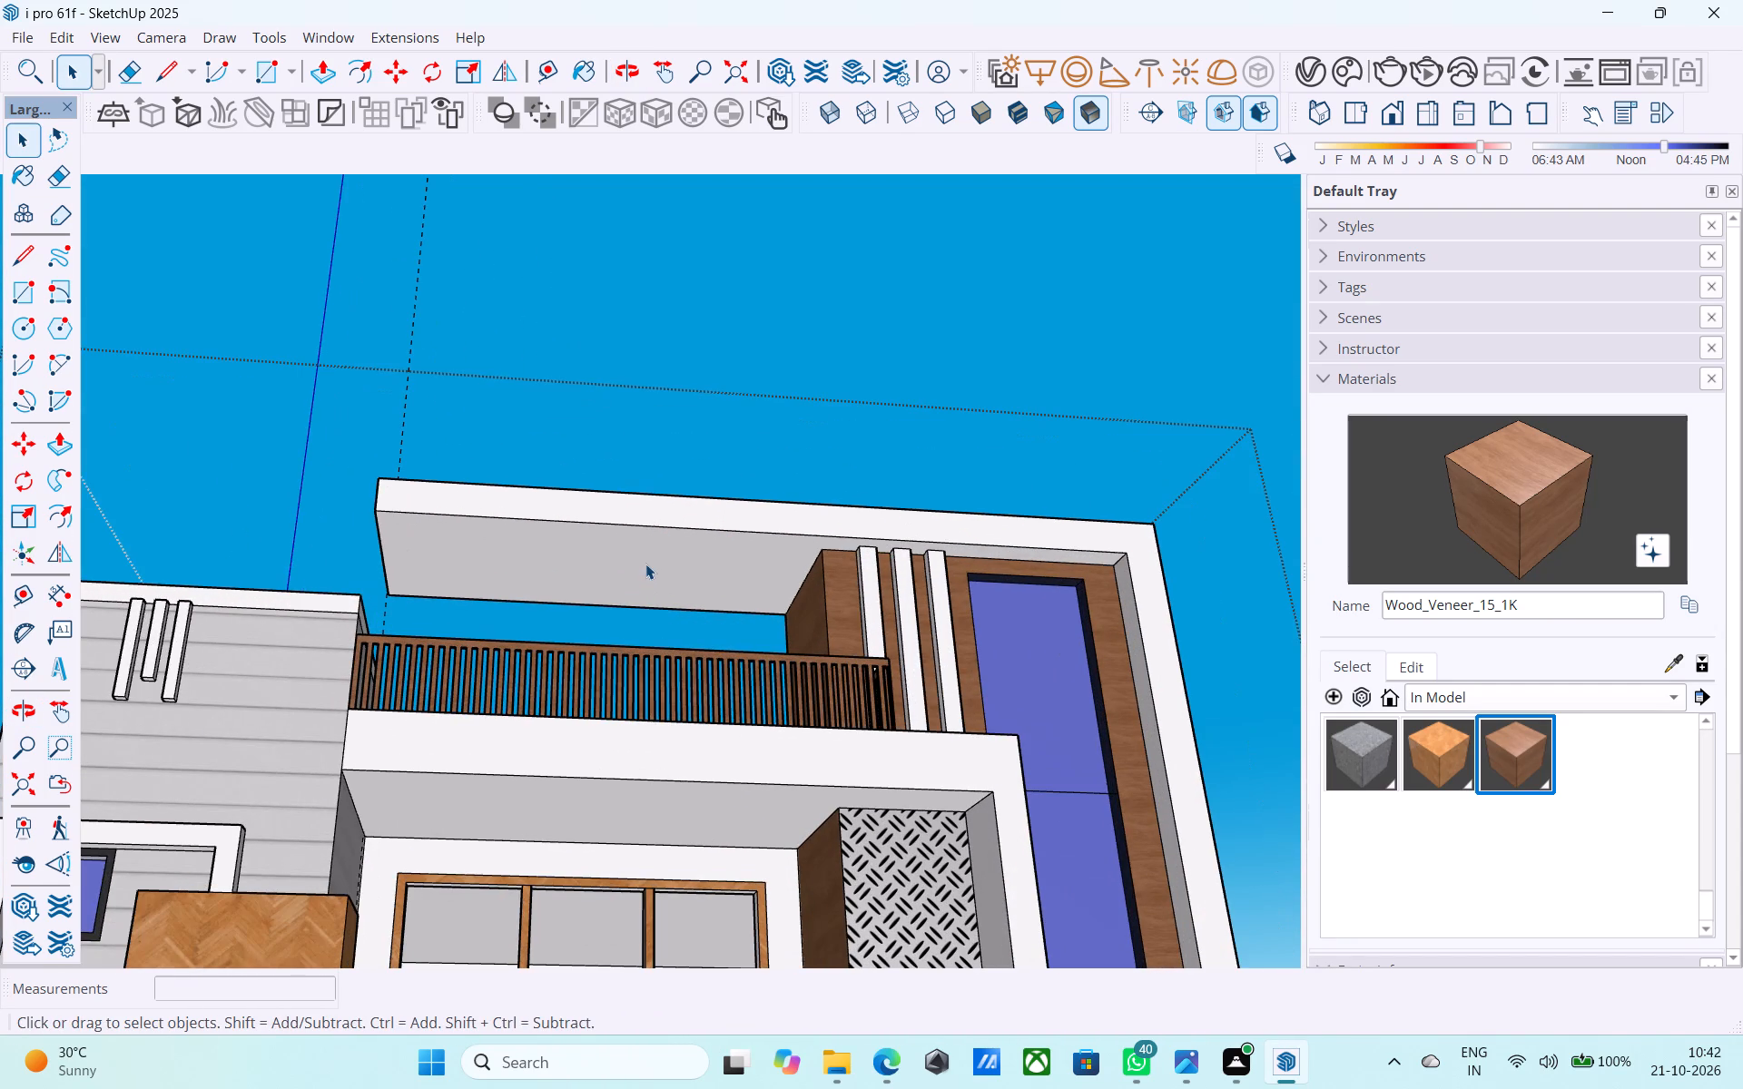
scroll(656, 556, "down", 1)
middle_click_drag(659, 554, 728, 605, "shift")
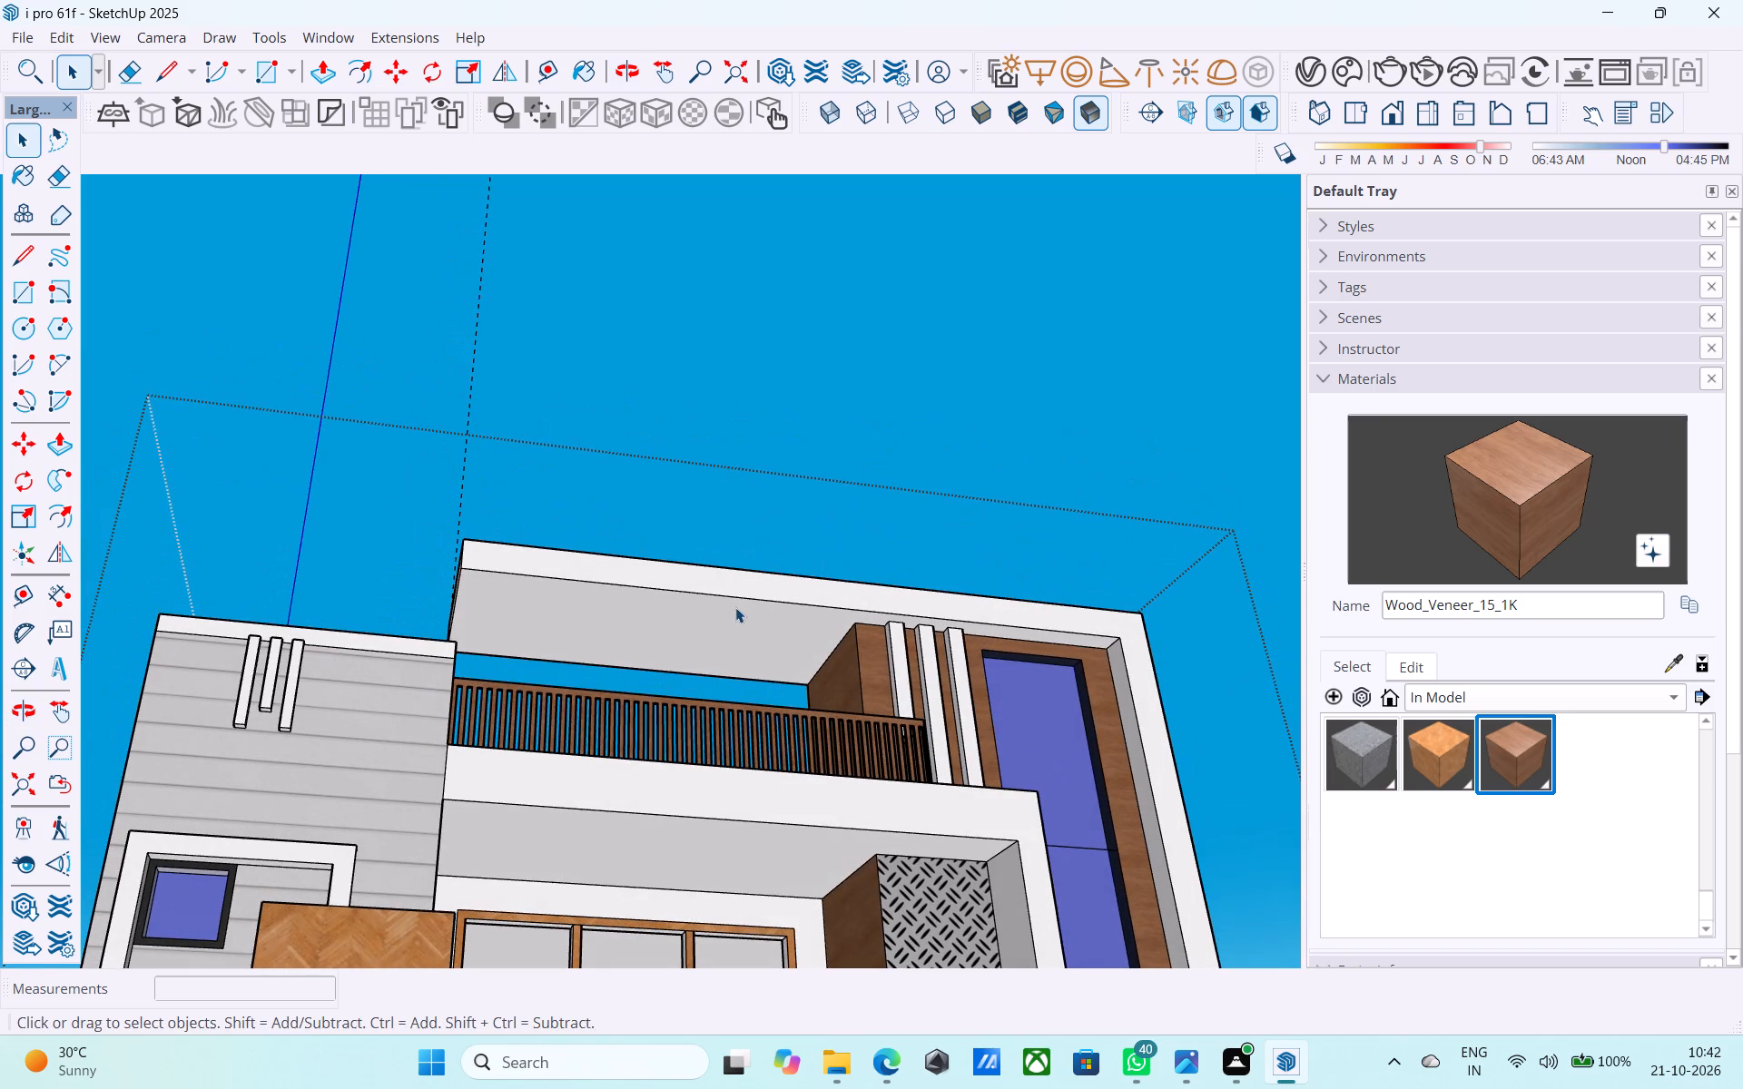
left_click(1467, 703)
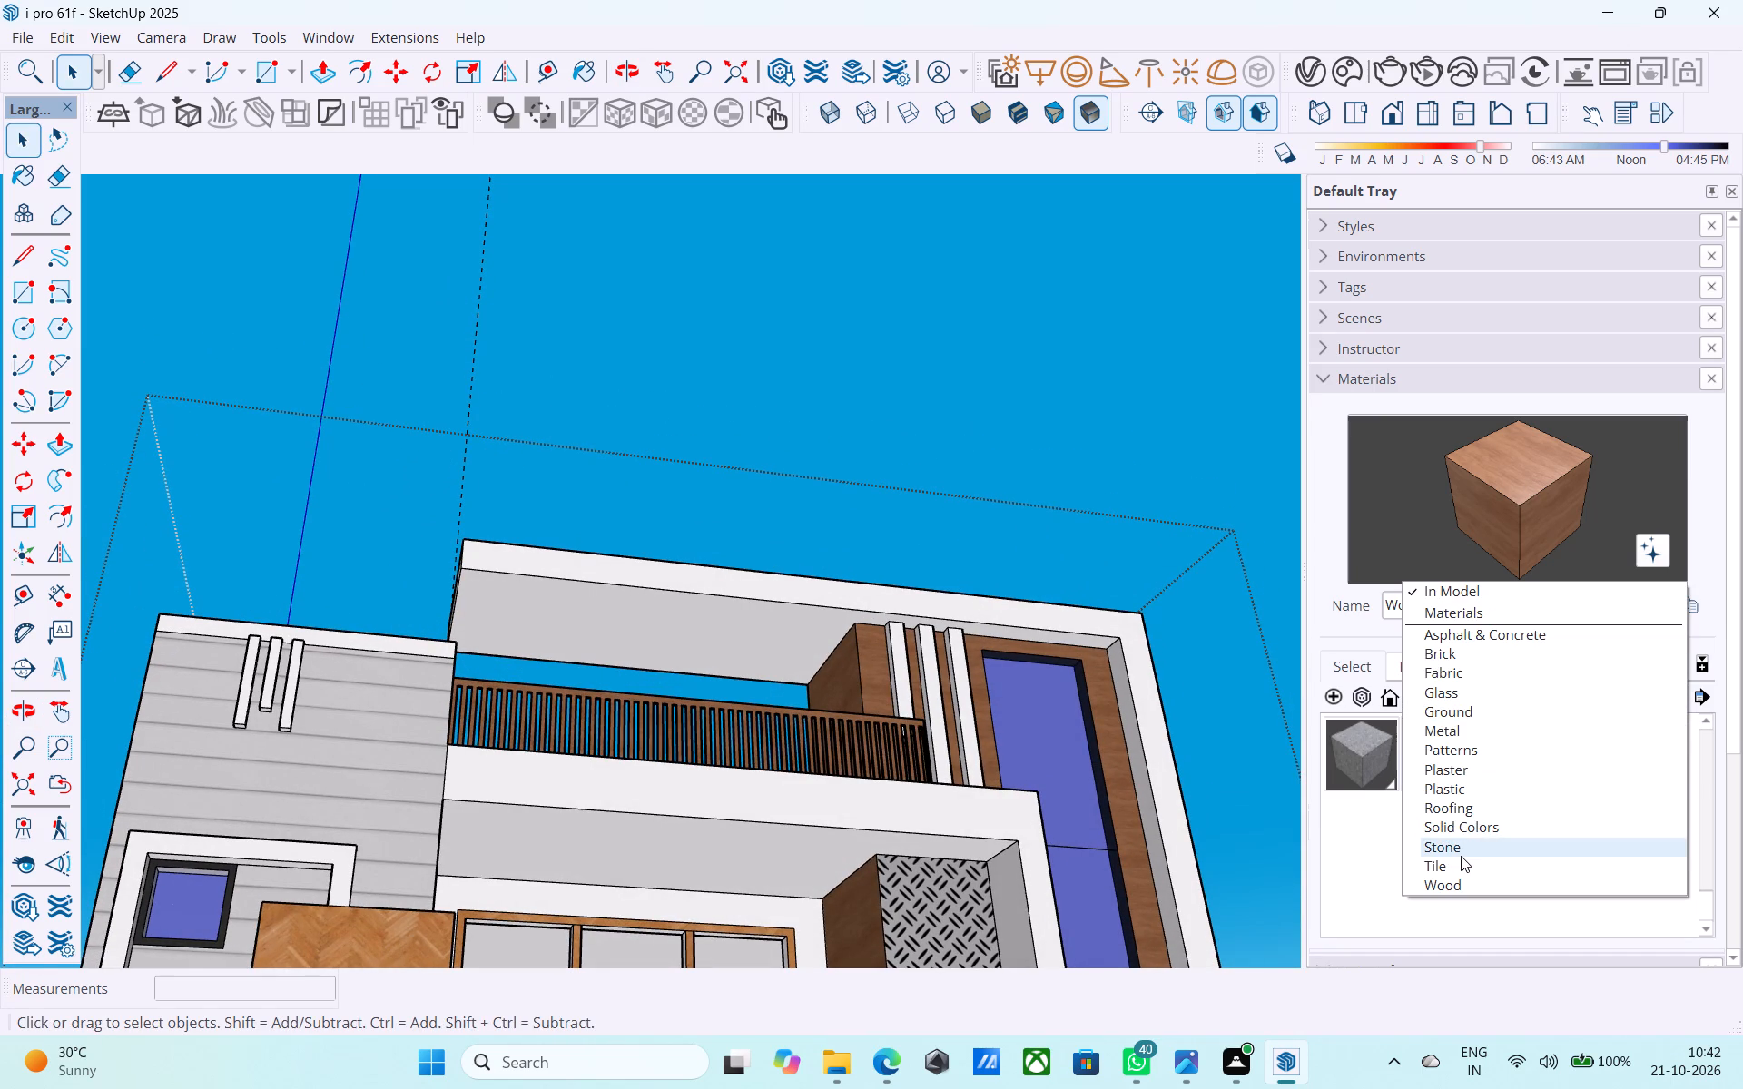
left_click(1465, 879)
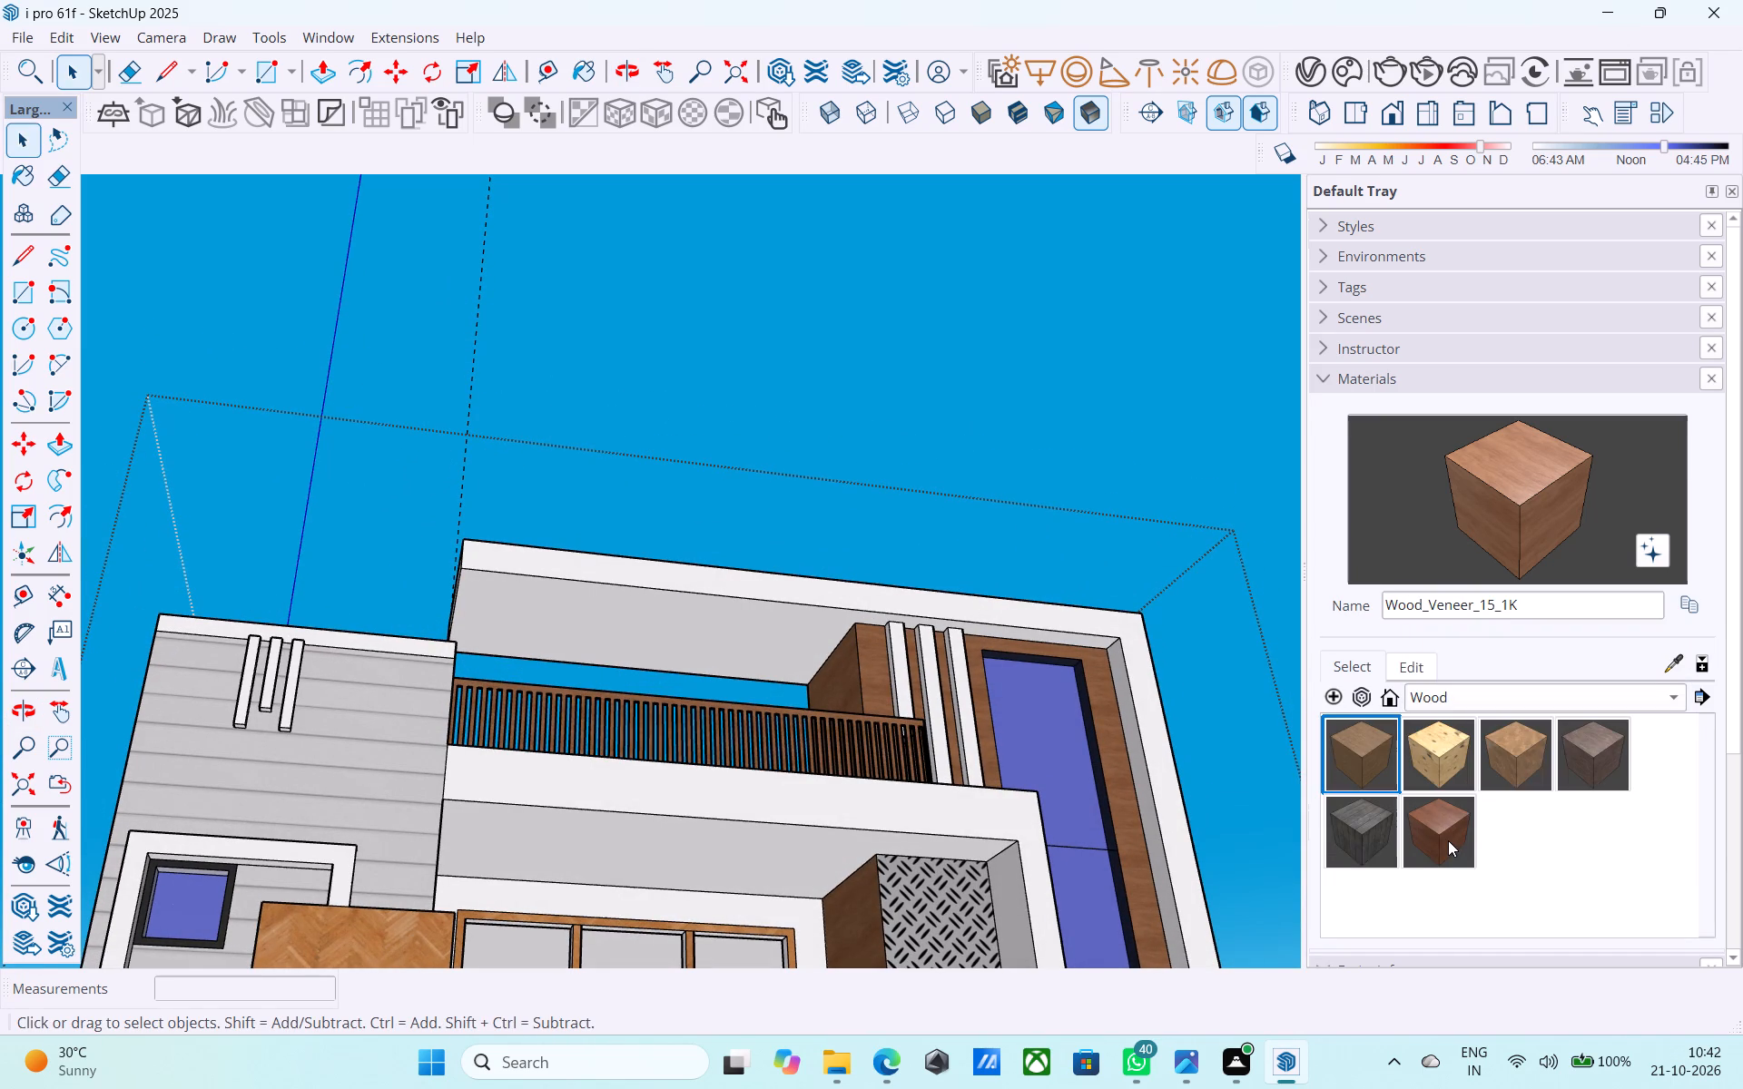
left_click(1521, 759)
scroll(857, 656, "up", 4)
left_click(785, 607)
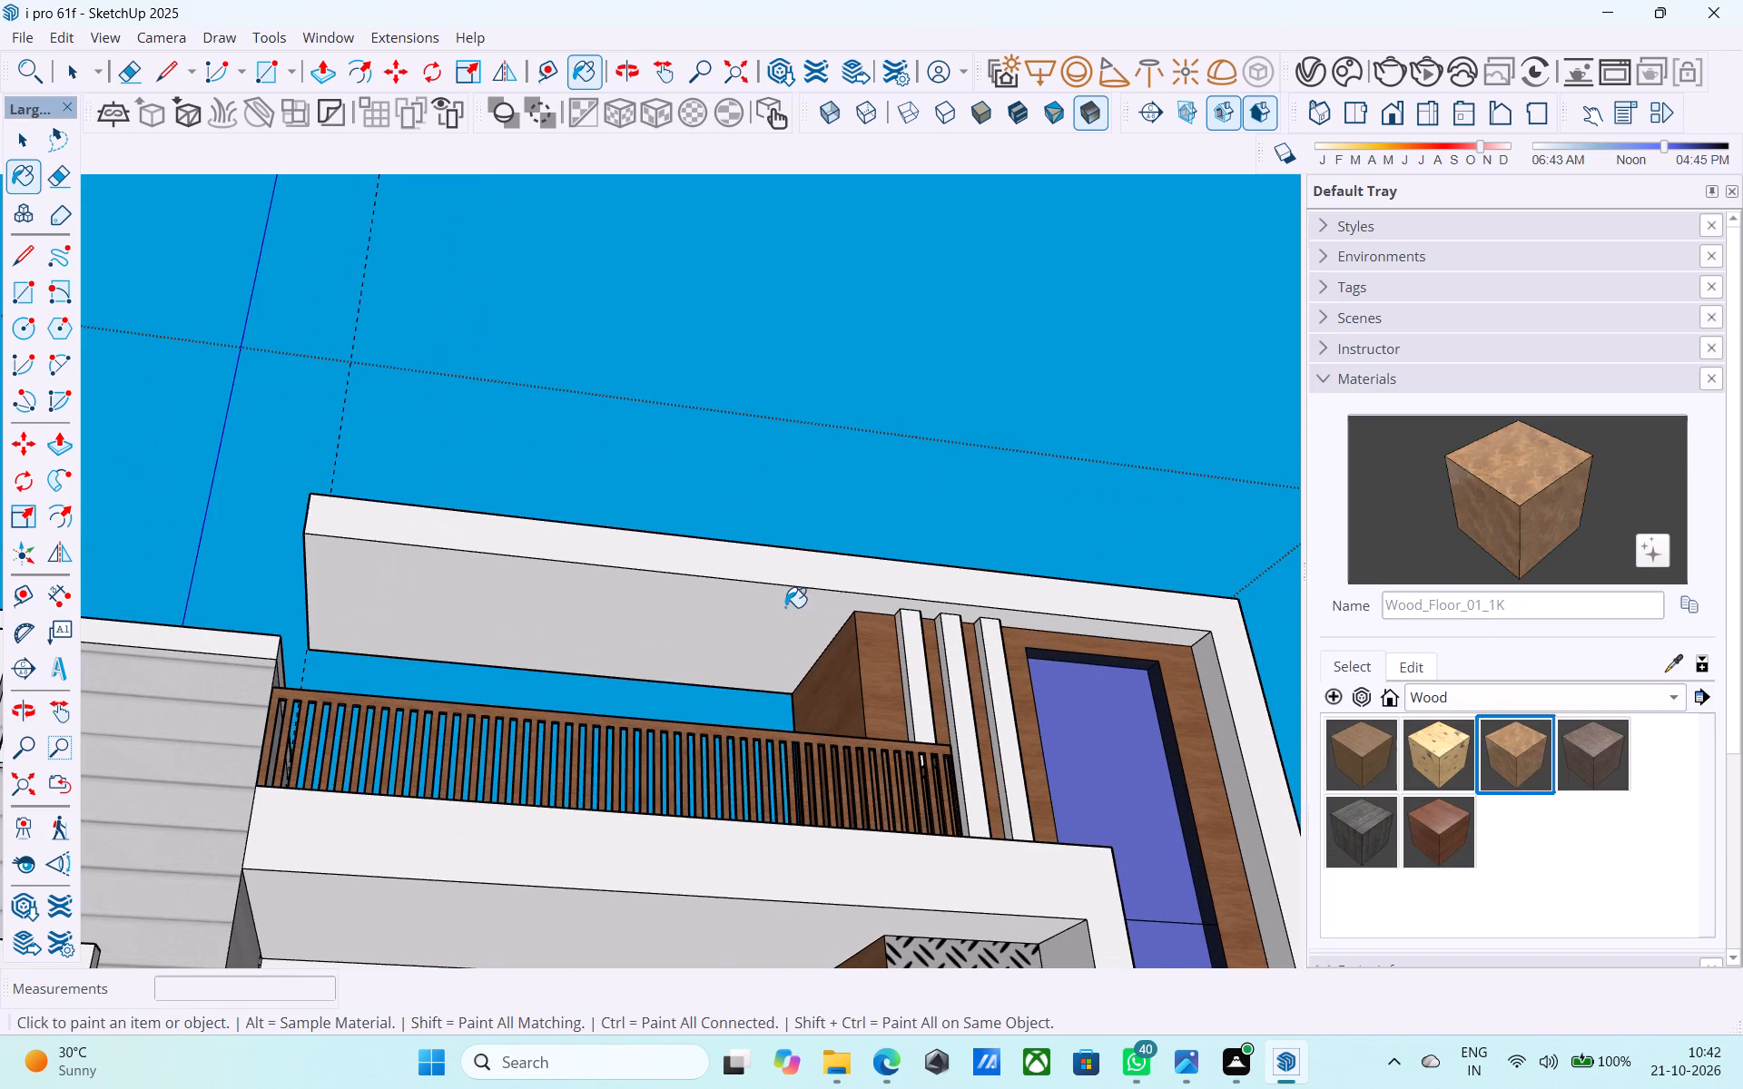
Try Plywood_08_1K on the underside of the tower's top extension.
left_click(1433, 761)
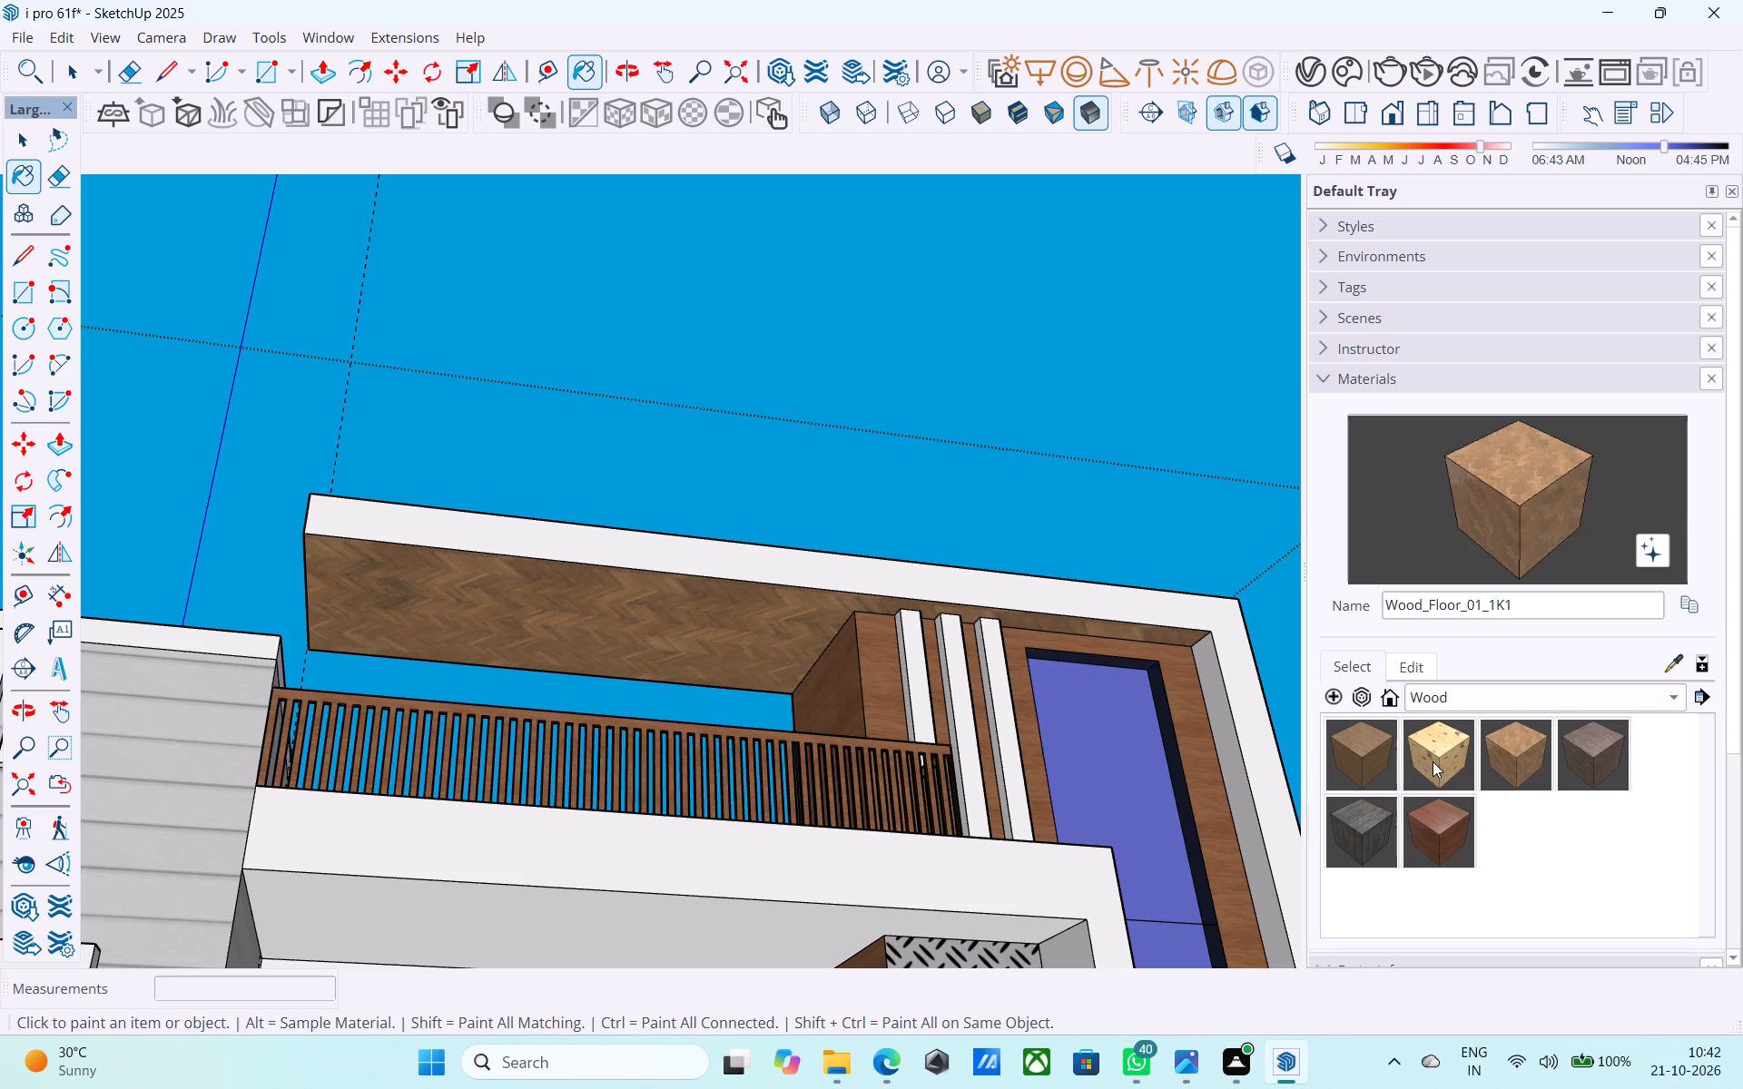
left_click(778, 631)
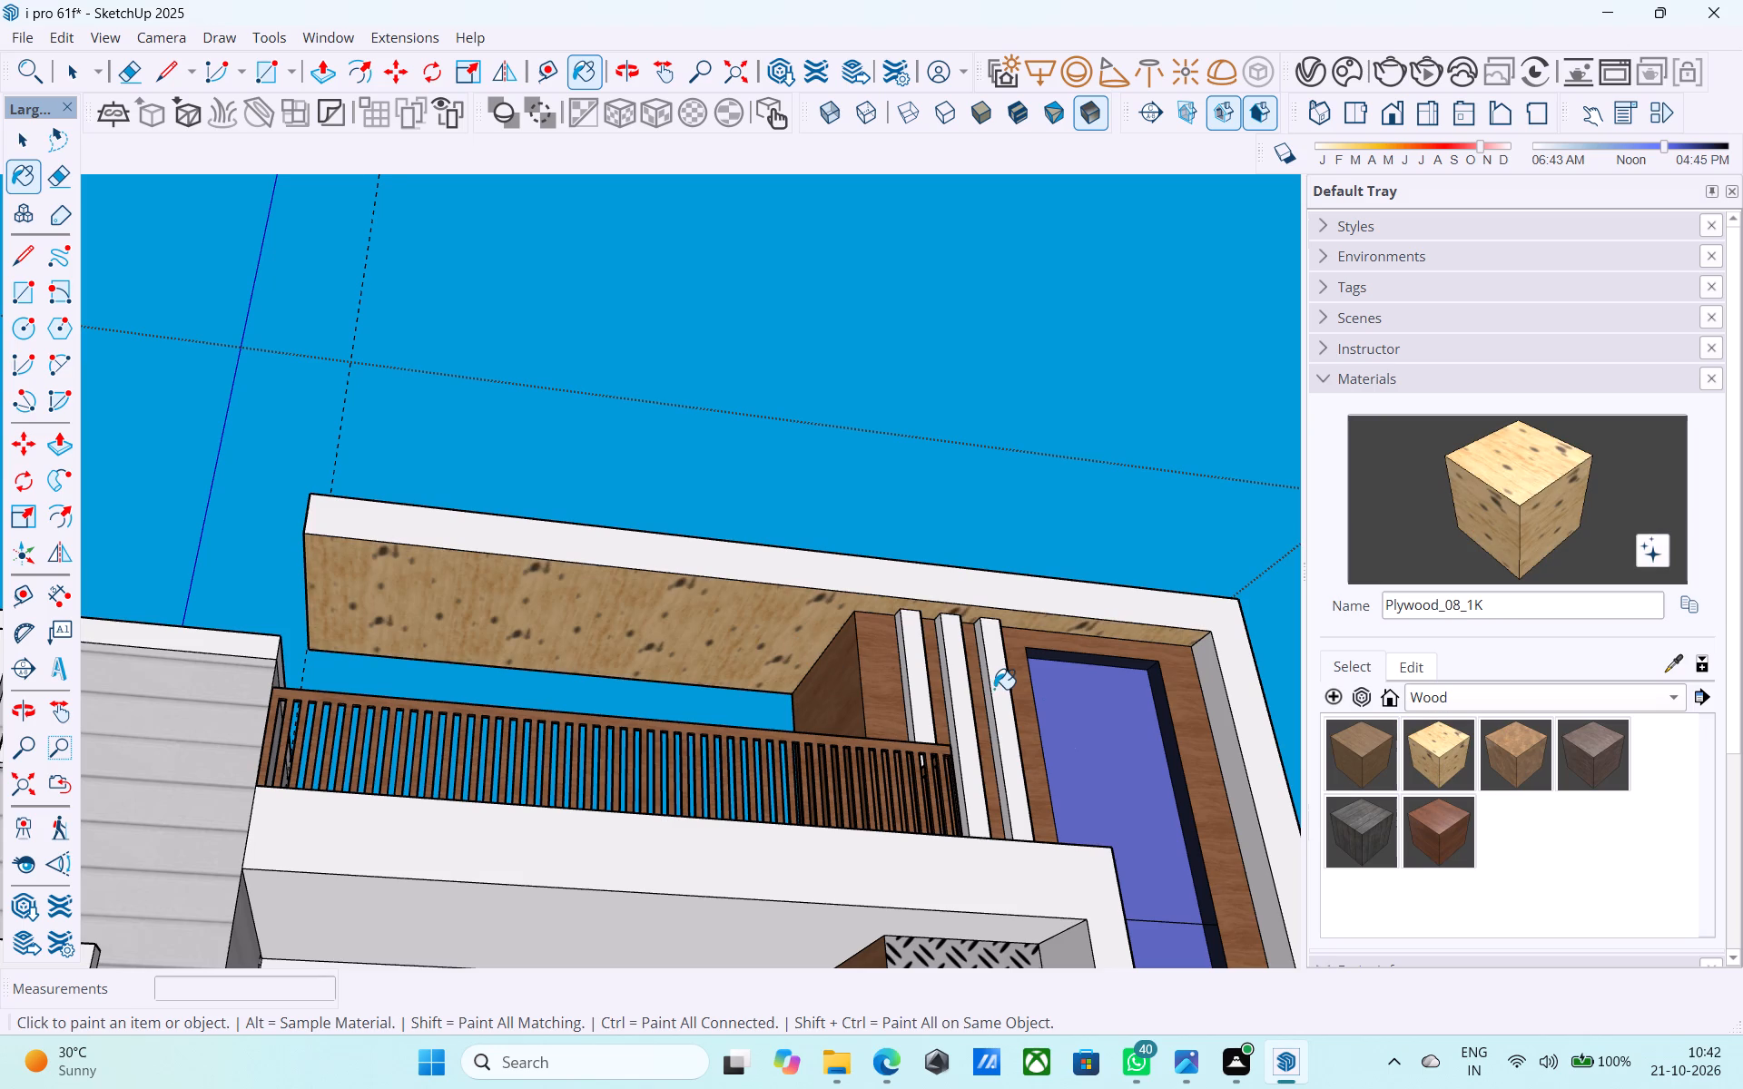
Repaint the underside of the tower's top extension with Wood_Floor_01_1K.
left_click(1504, 758)
left_click(745, 641)
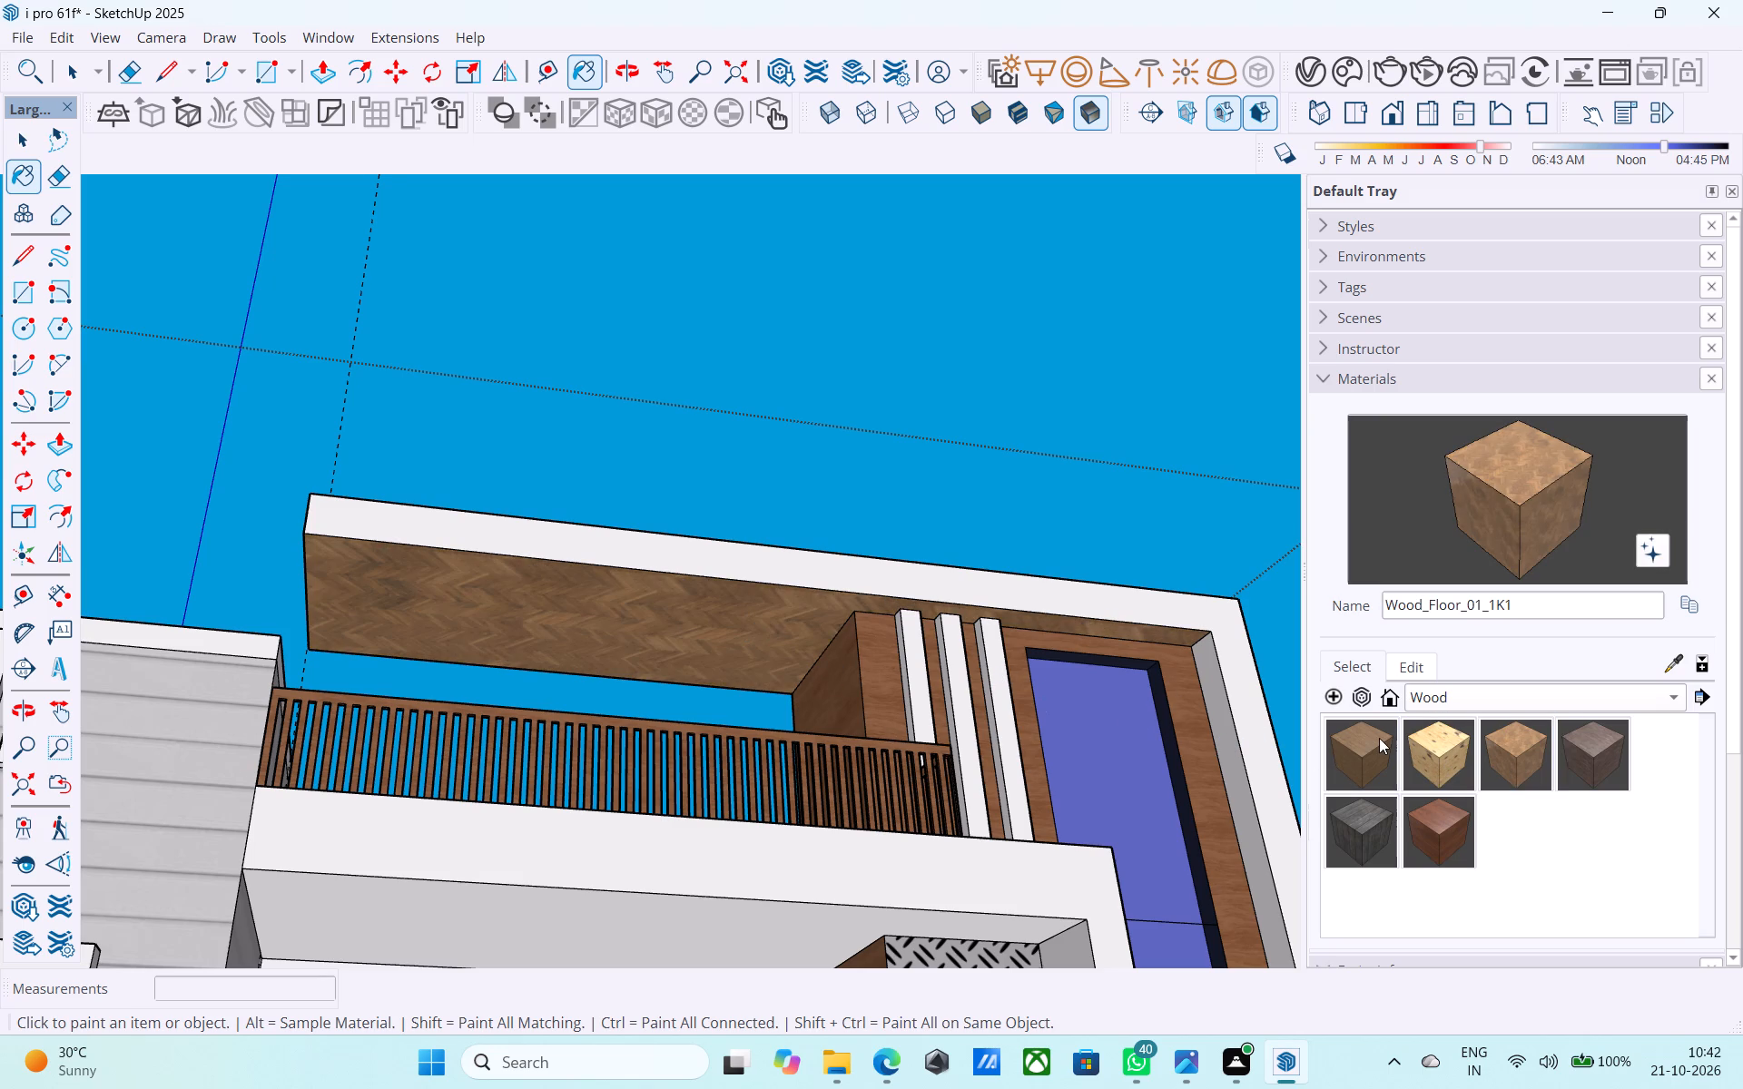
left_click(1379, 738)
left_click(1519, 729)
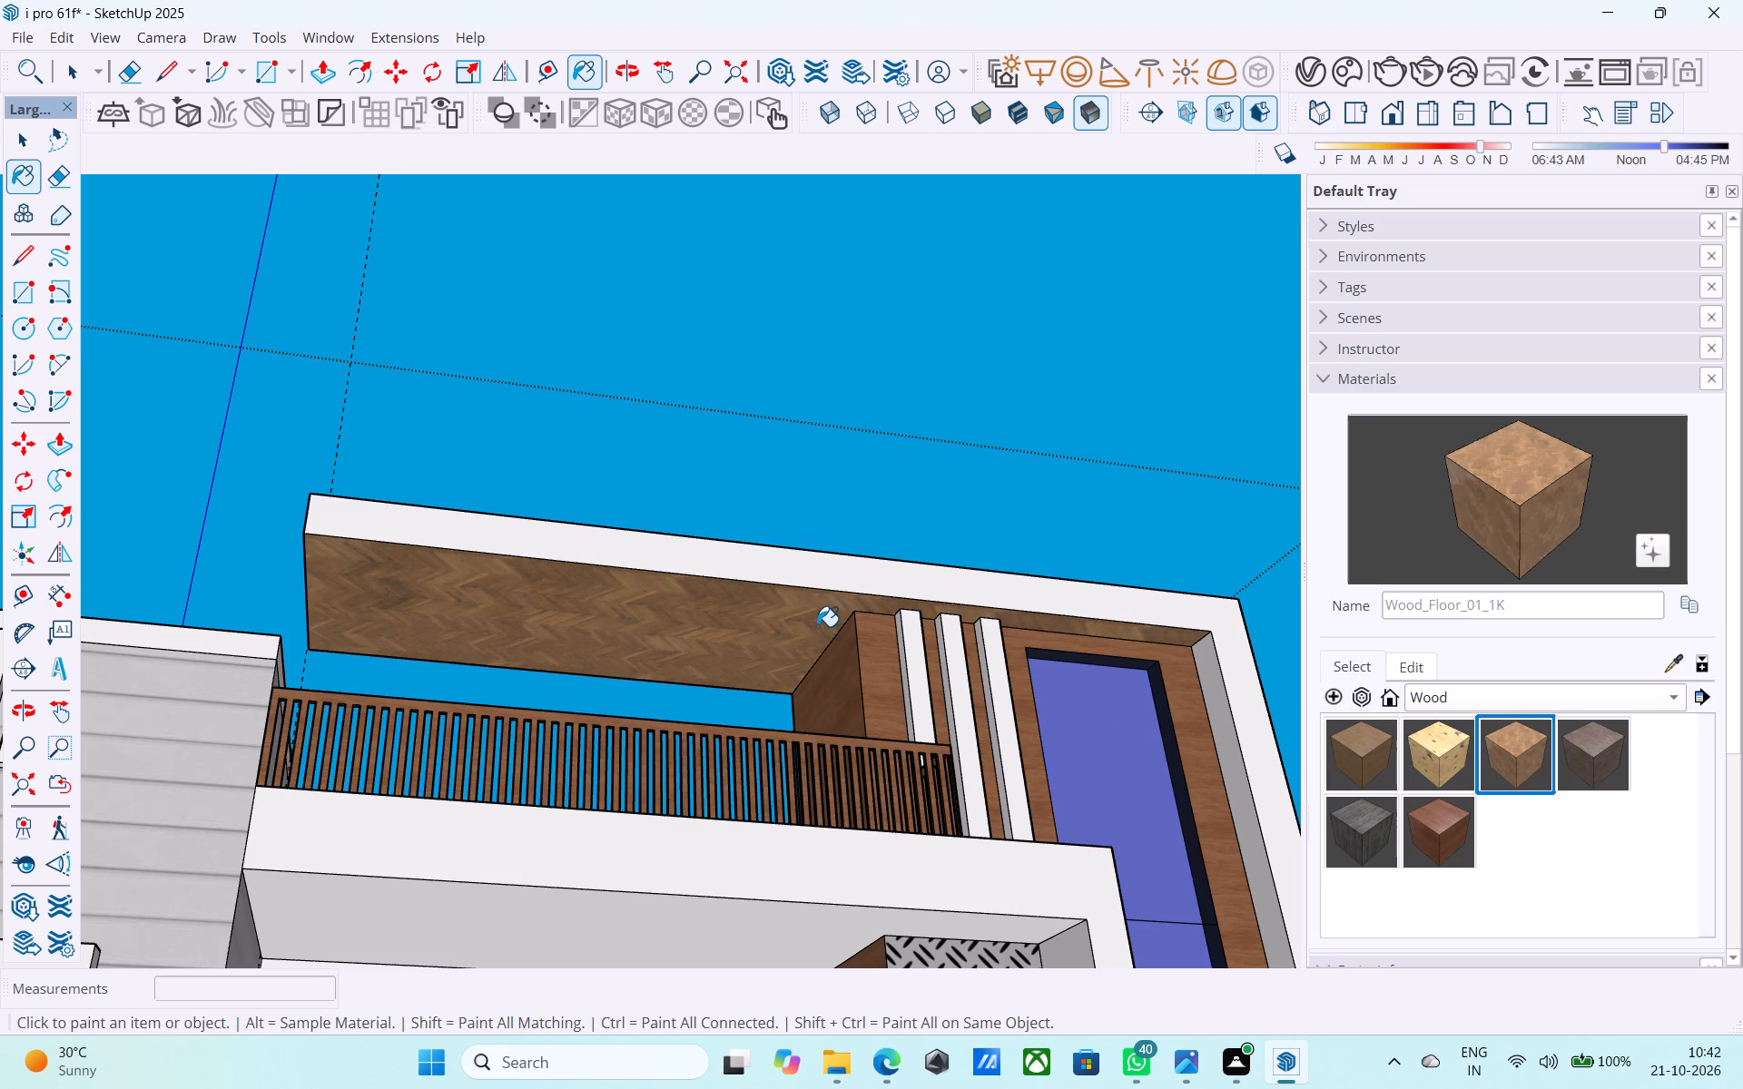
left_click(817, 626)
left_click(774, 632)
Examine the wood-finished underside of the extension and the whole front facade from below and from a distance.
middle_click_drag(867, 652, 882, 711)
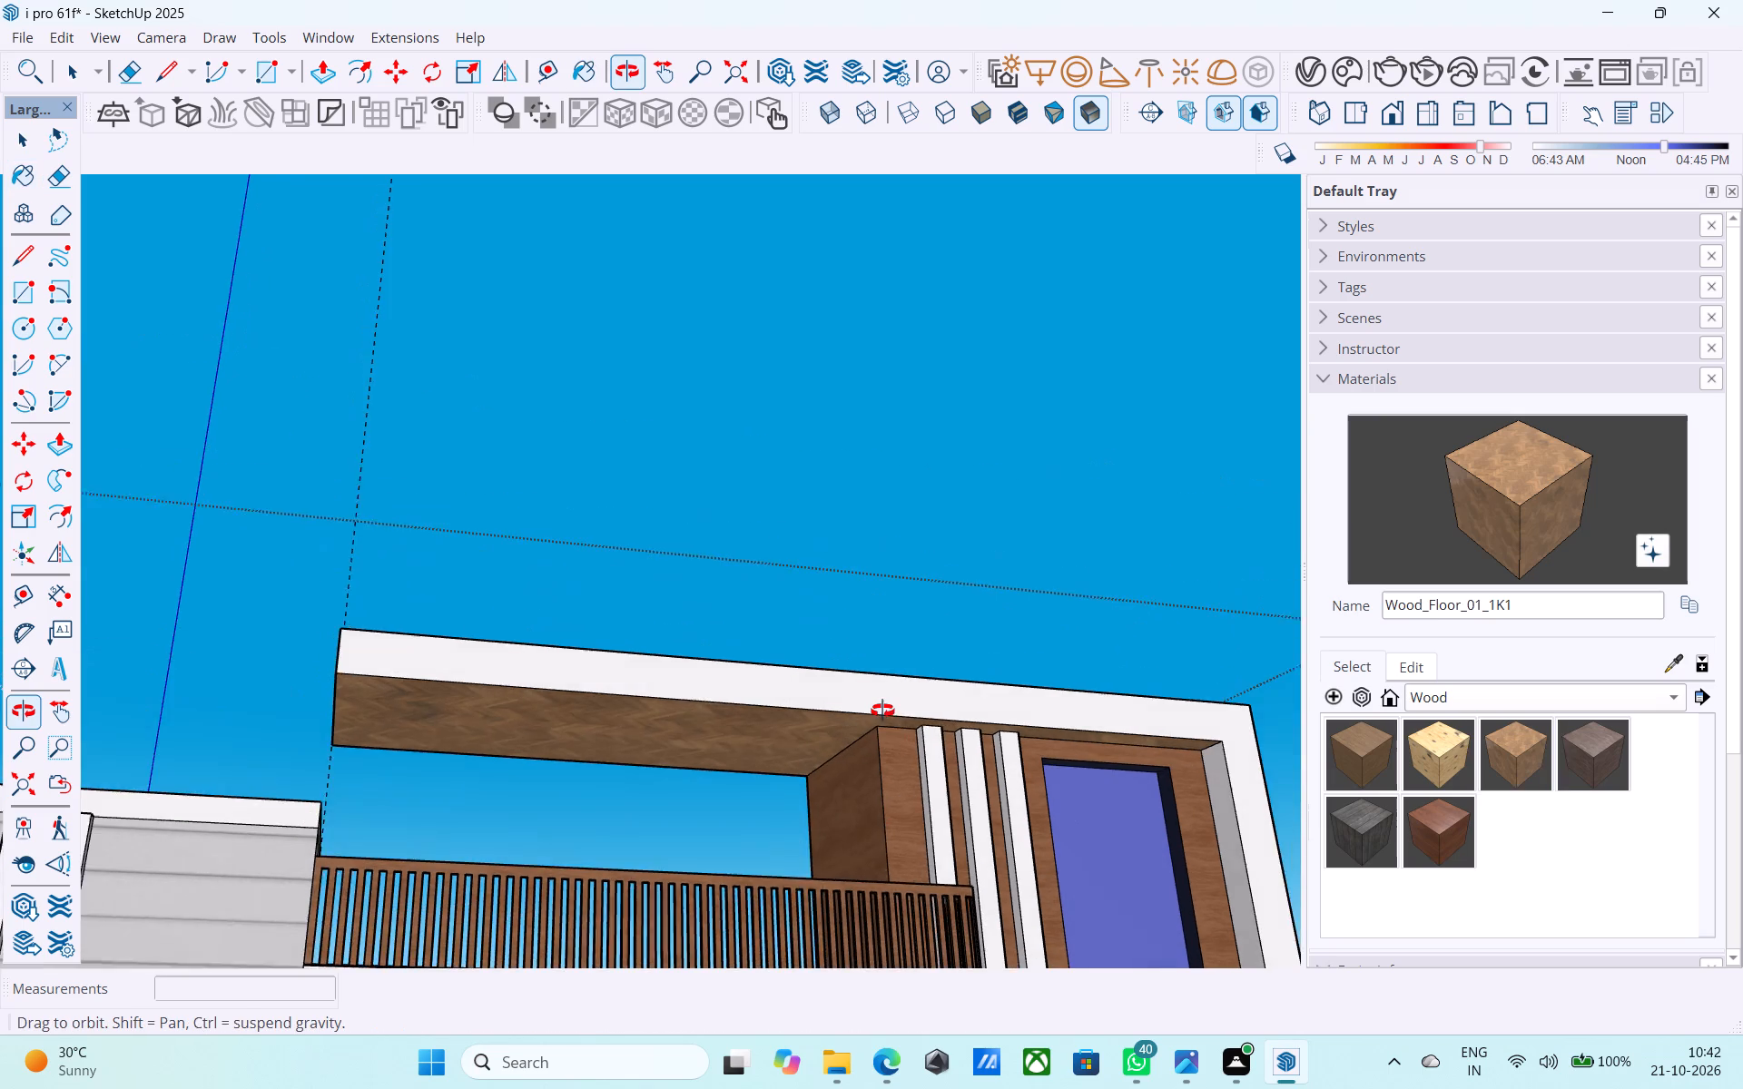
middle_click_drag(882, 711, 882, 711)
scroll(882, 711, "up", 1)
scroll(885, 701, "down", 13)
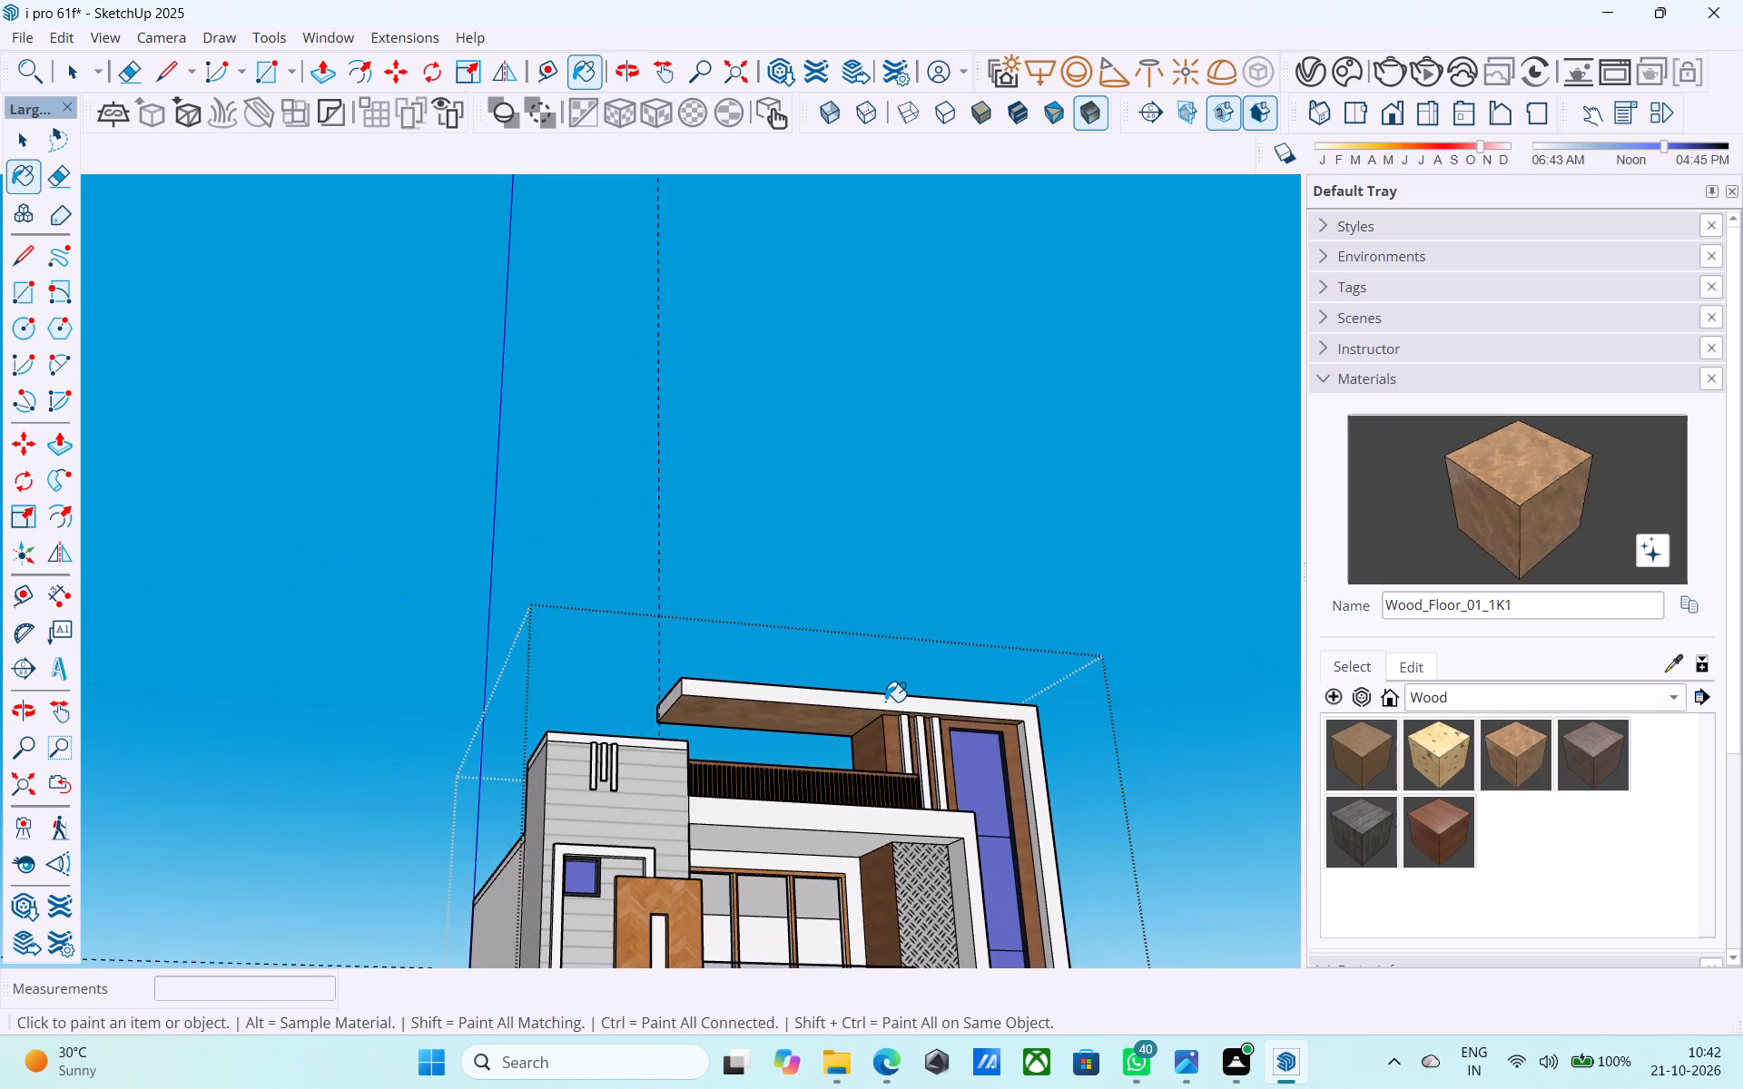
scroll(885, 701, "down", 2)
middle_click_drag(885, 701, 704, 849)
scroll(674, 670, "down", 5)
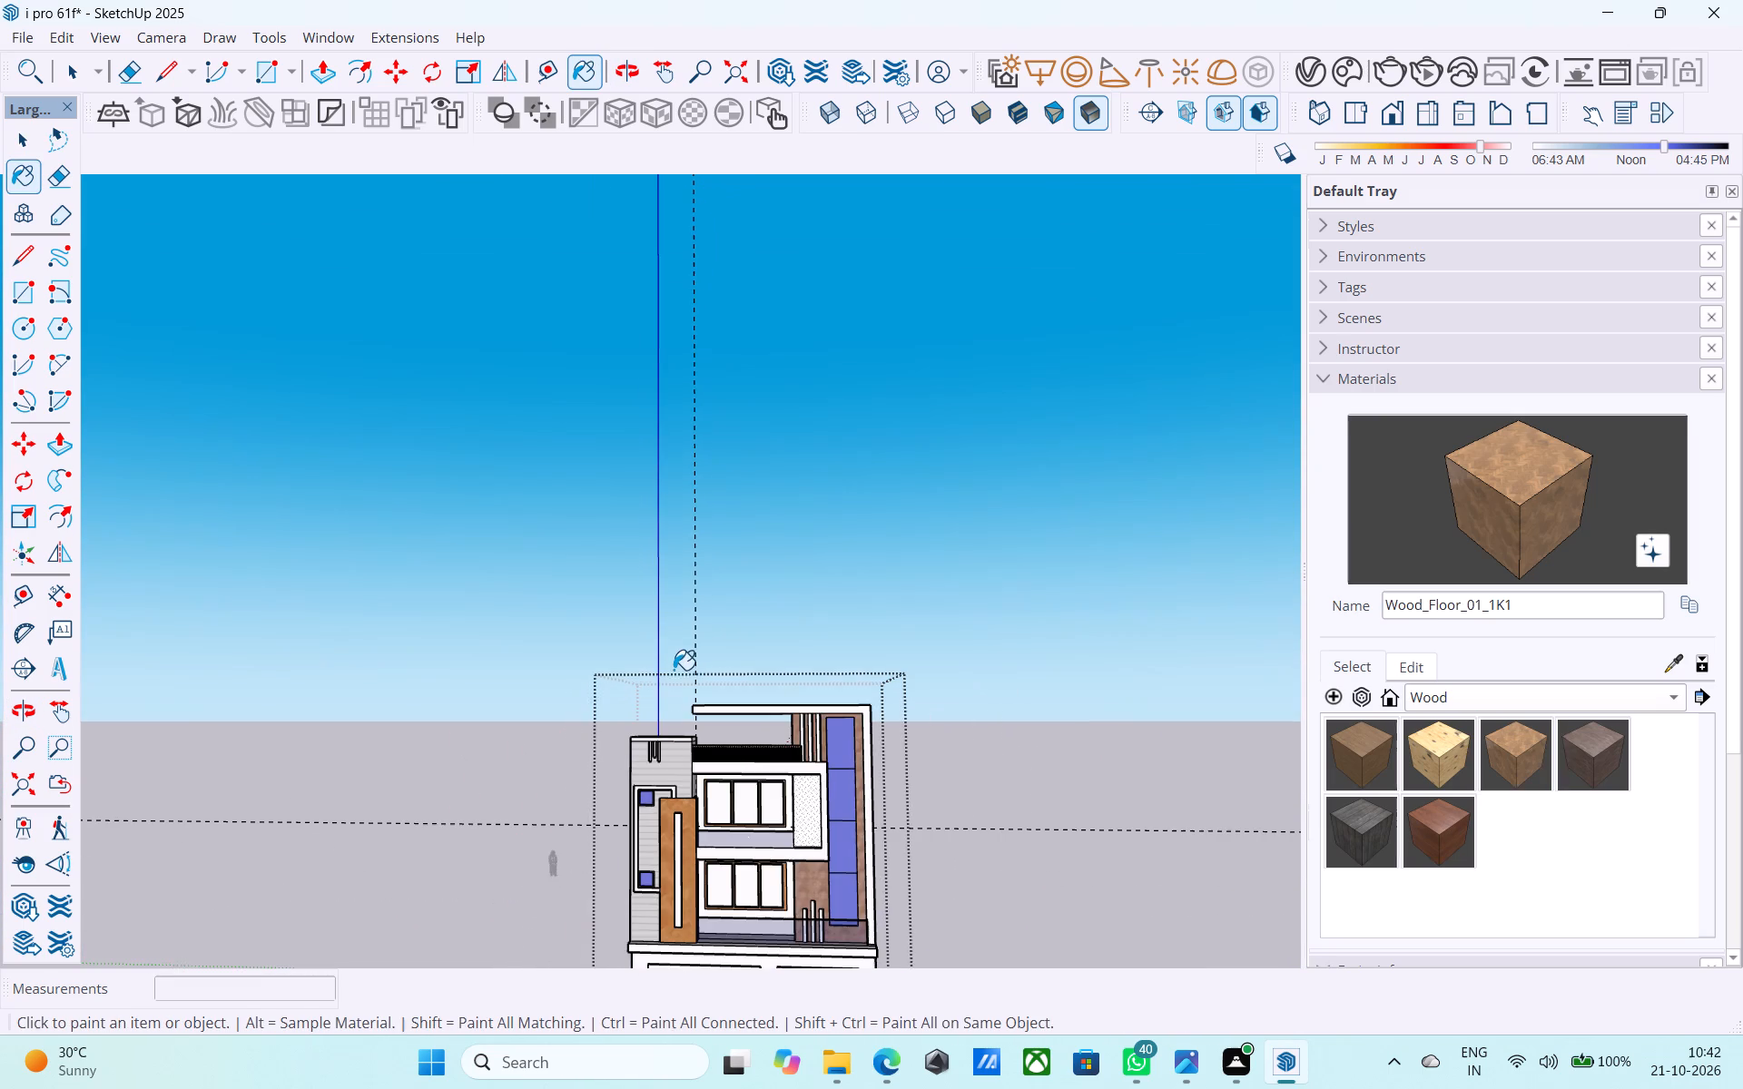
scroll(613, 811, "up", 5)
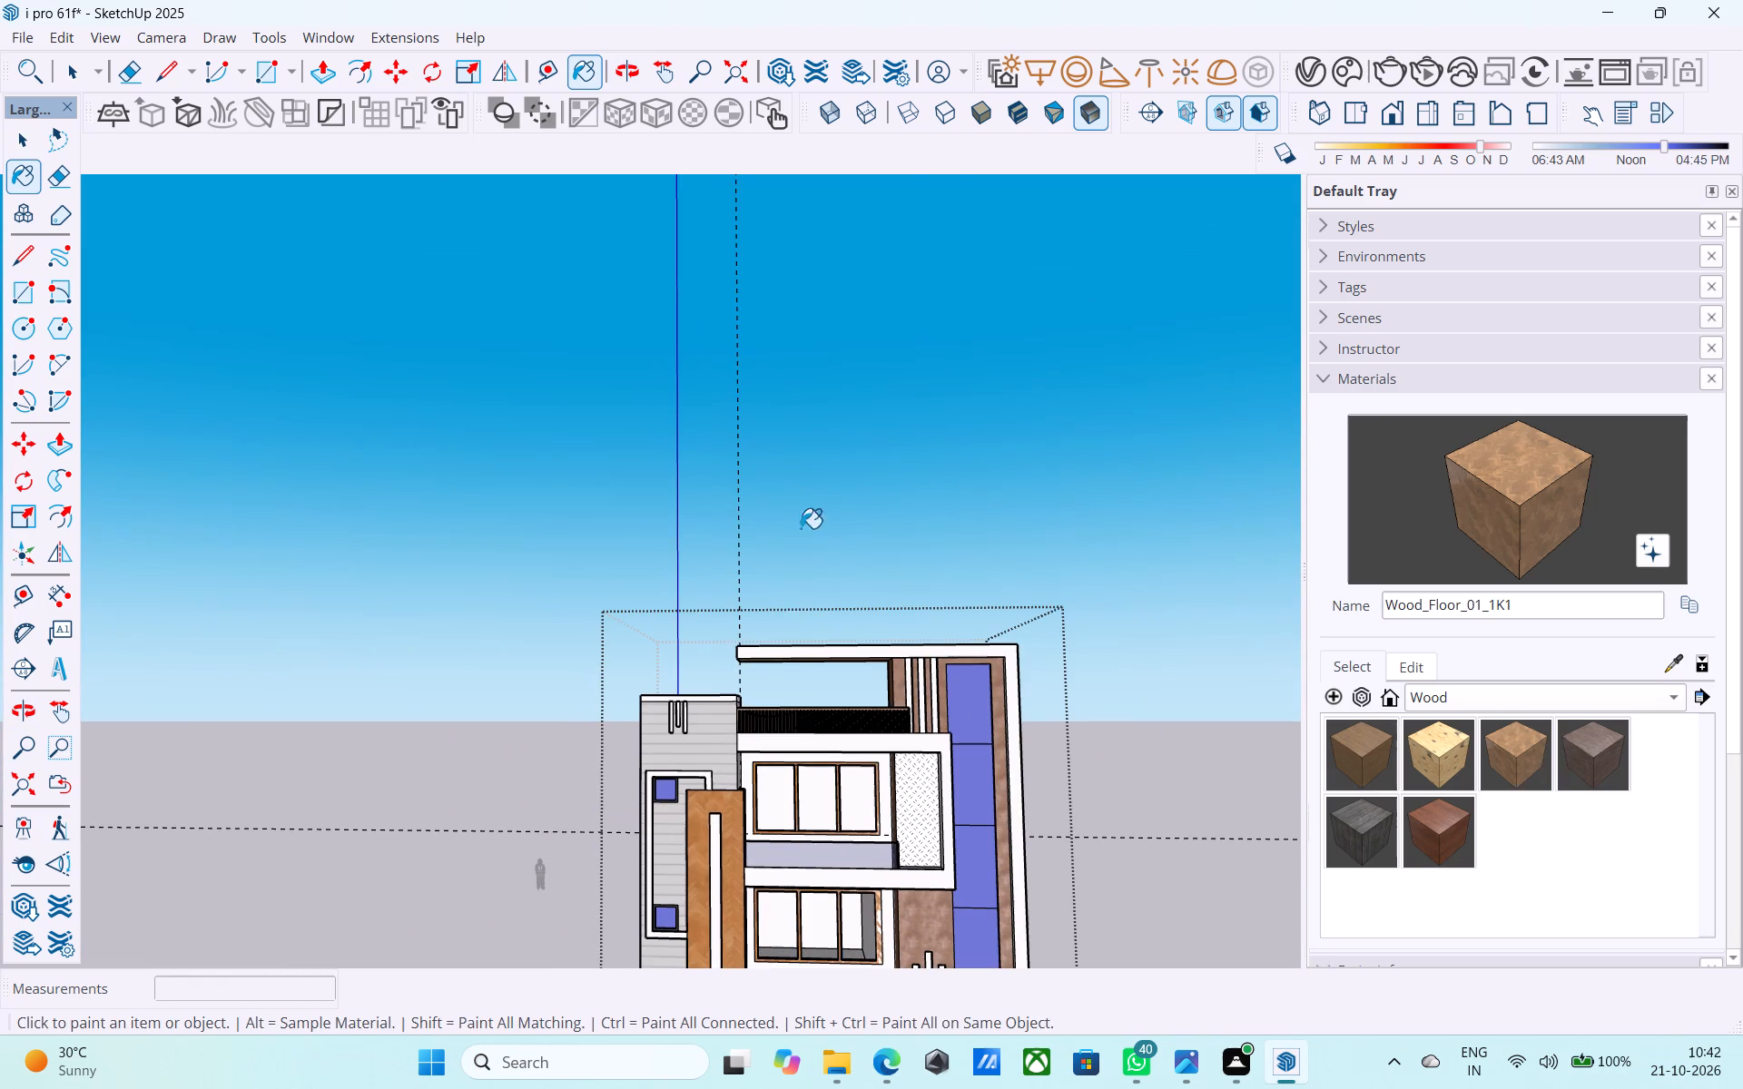
scroll(861, 231, "down", 5)
middle_click_drag(843, 355, 843, 436)
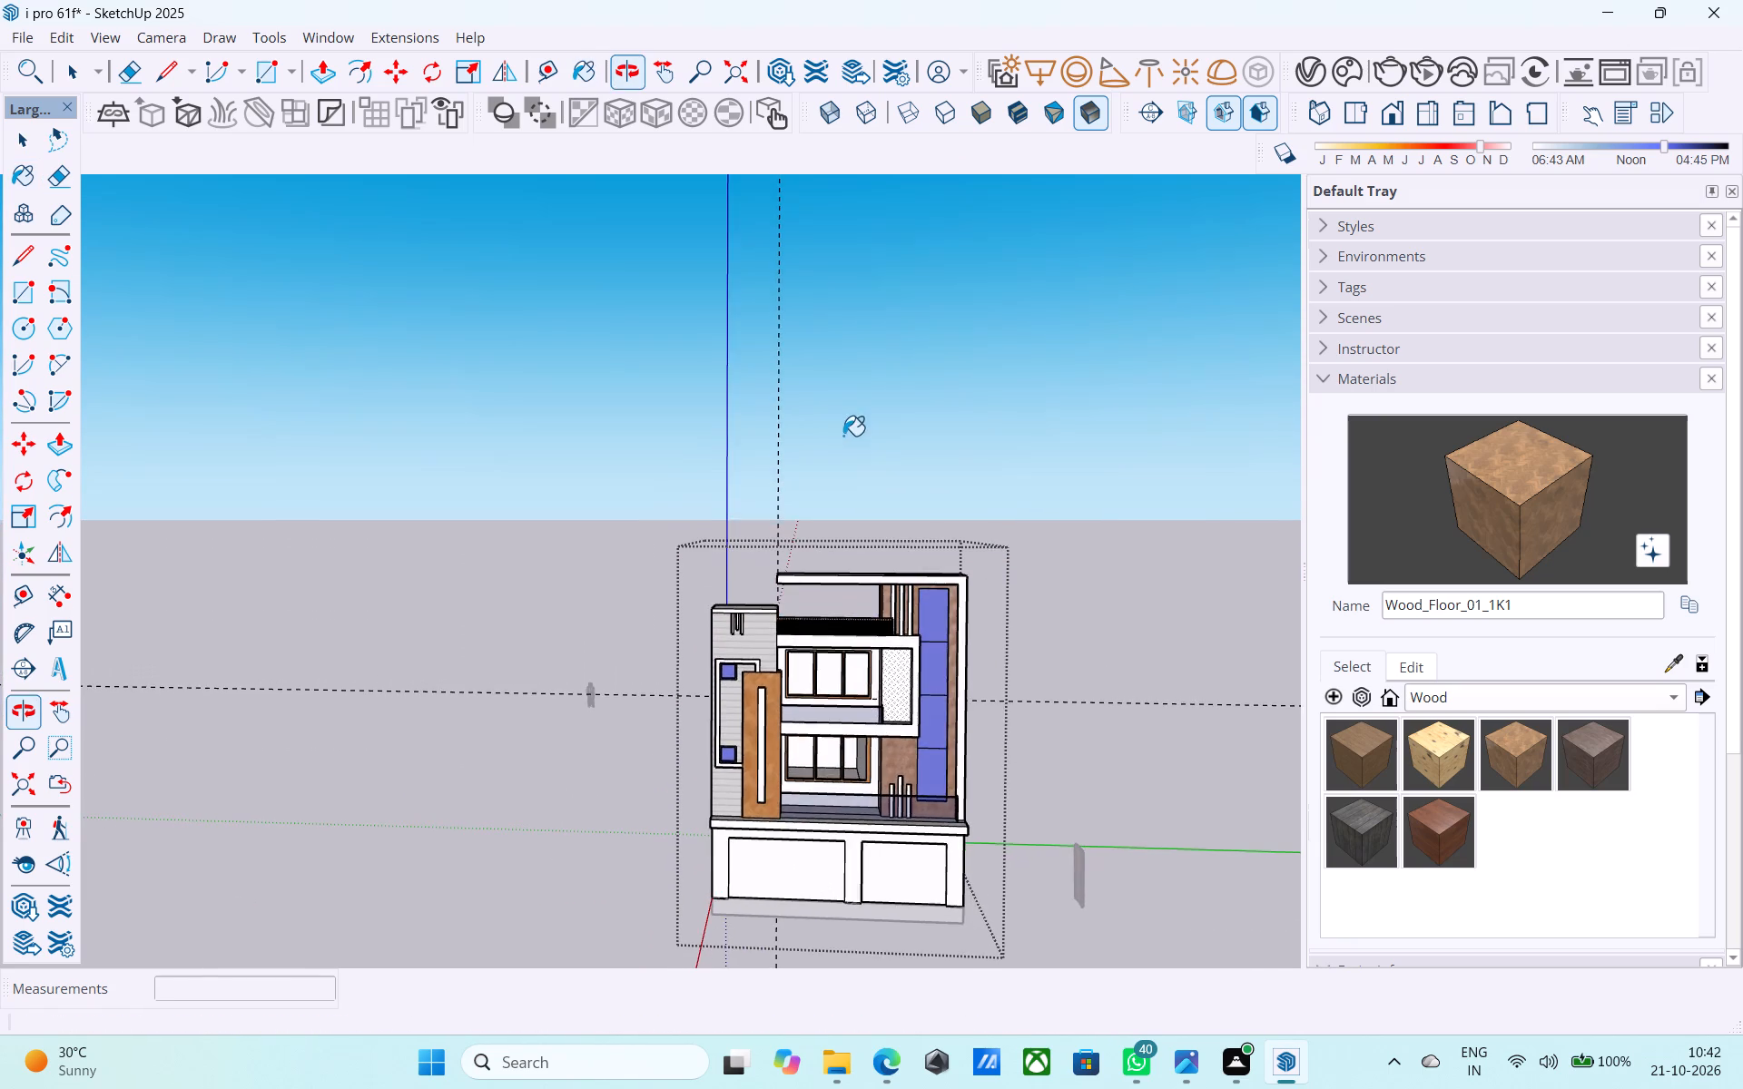
scroll(868, 342, "down", 5)
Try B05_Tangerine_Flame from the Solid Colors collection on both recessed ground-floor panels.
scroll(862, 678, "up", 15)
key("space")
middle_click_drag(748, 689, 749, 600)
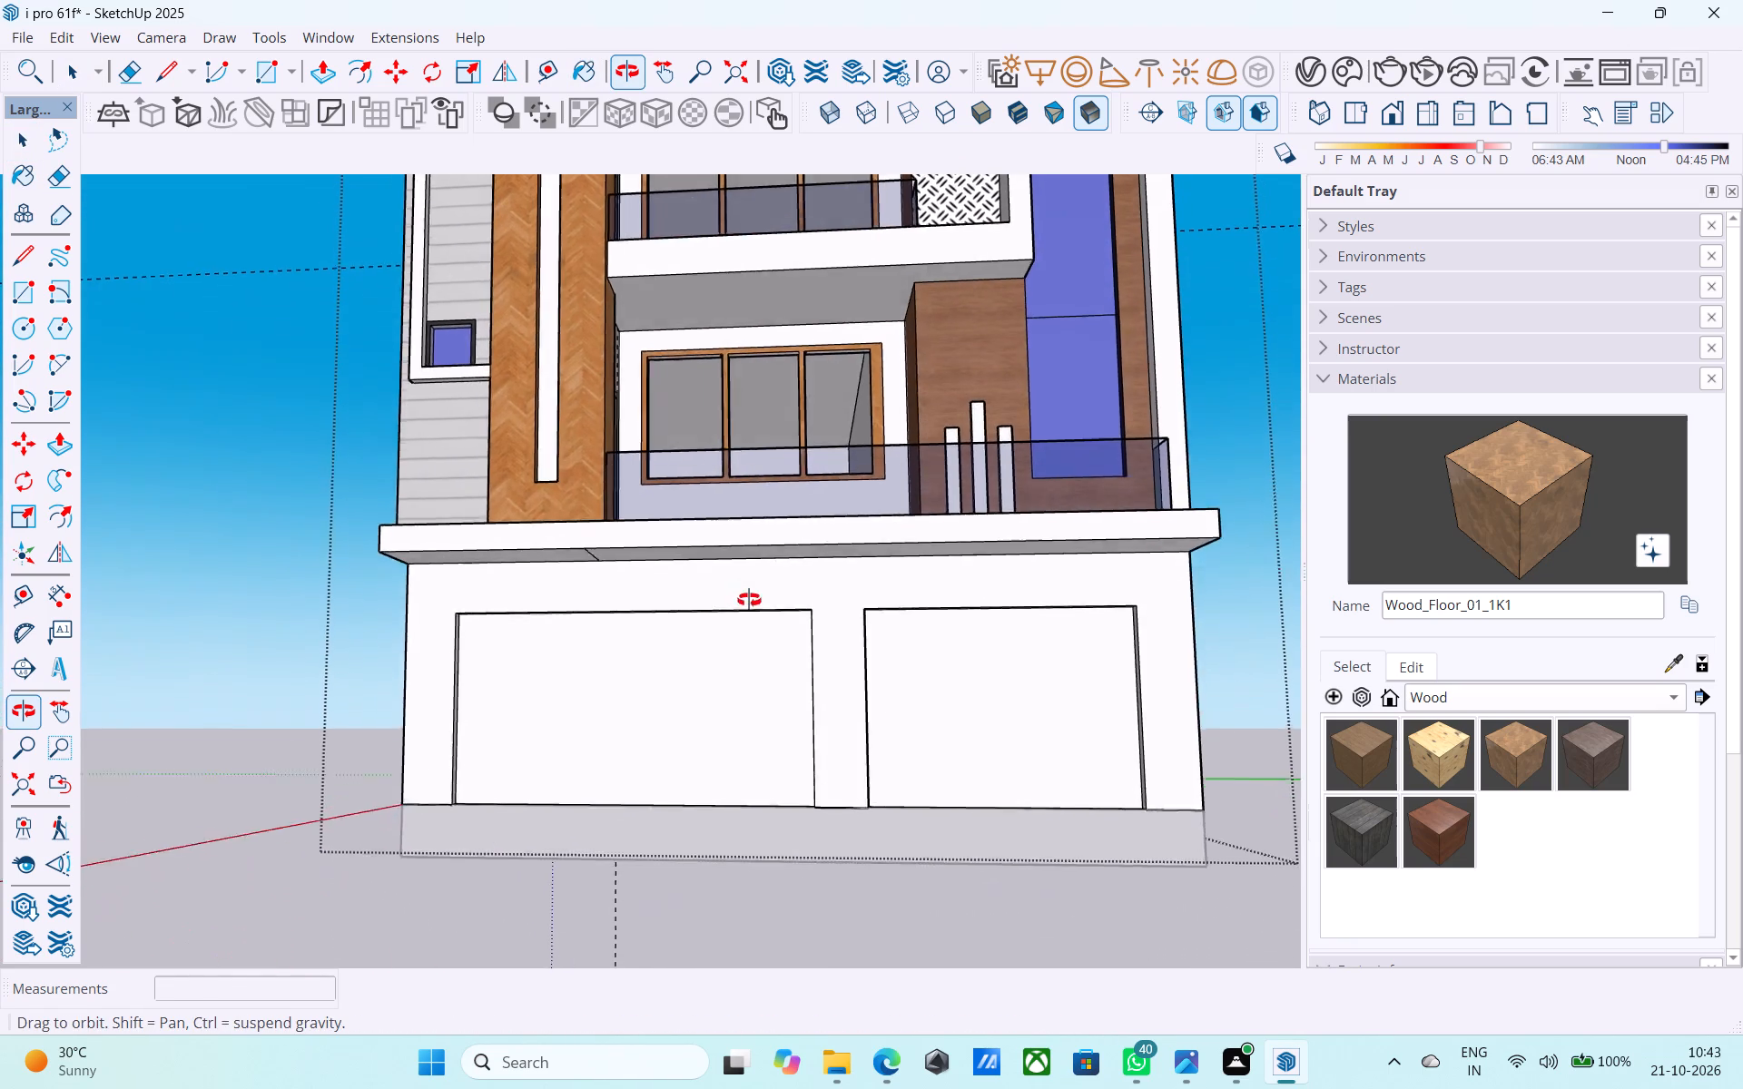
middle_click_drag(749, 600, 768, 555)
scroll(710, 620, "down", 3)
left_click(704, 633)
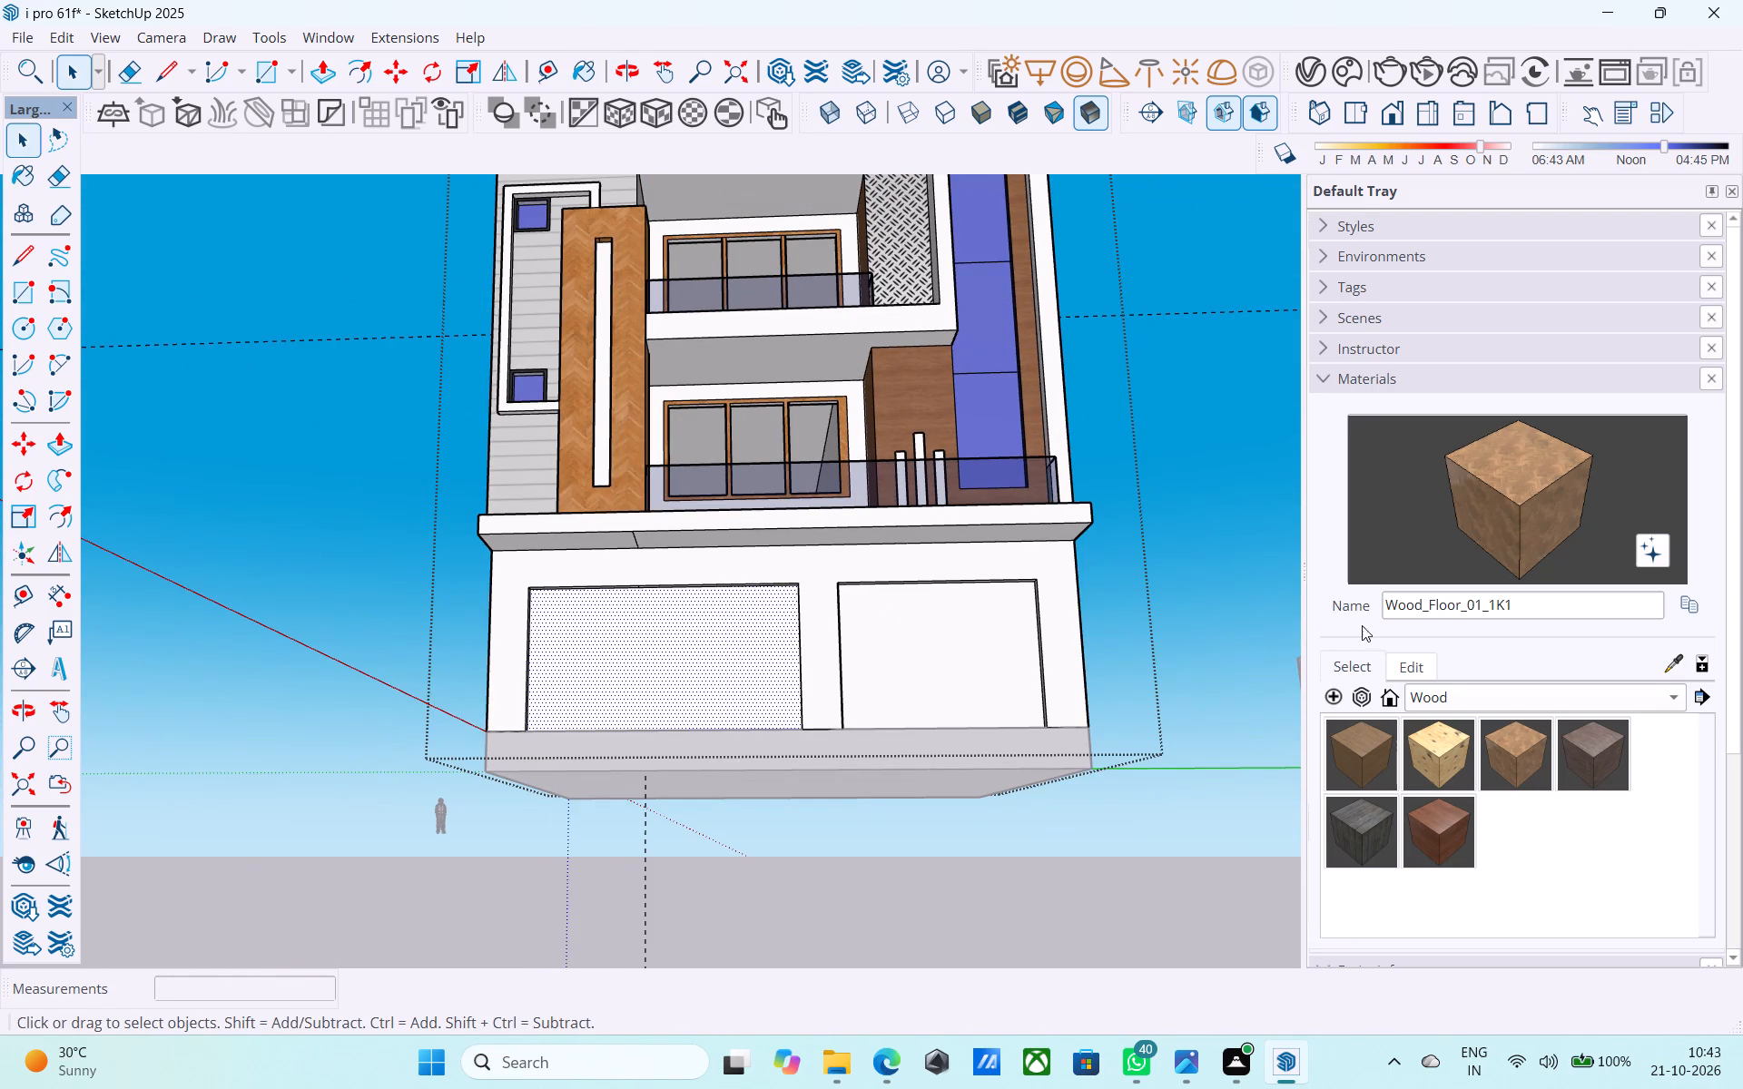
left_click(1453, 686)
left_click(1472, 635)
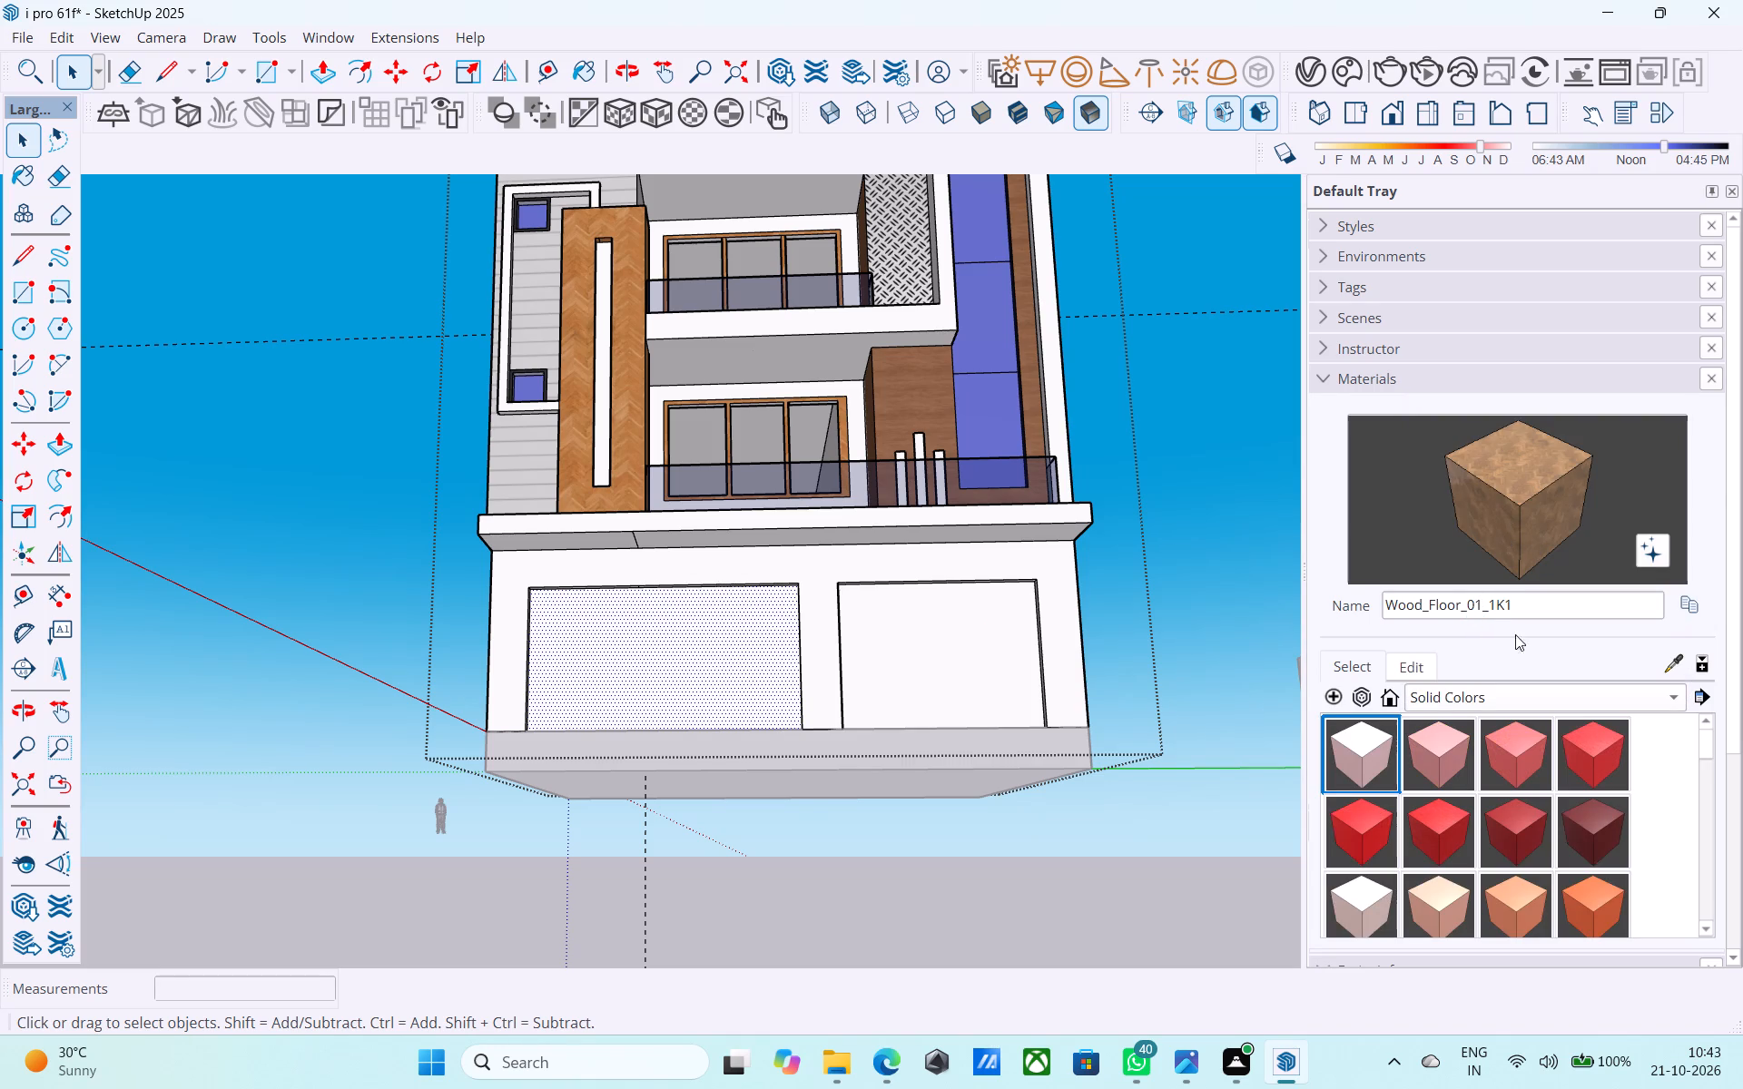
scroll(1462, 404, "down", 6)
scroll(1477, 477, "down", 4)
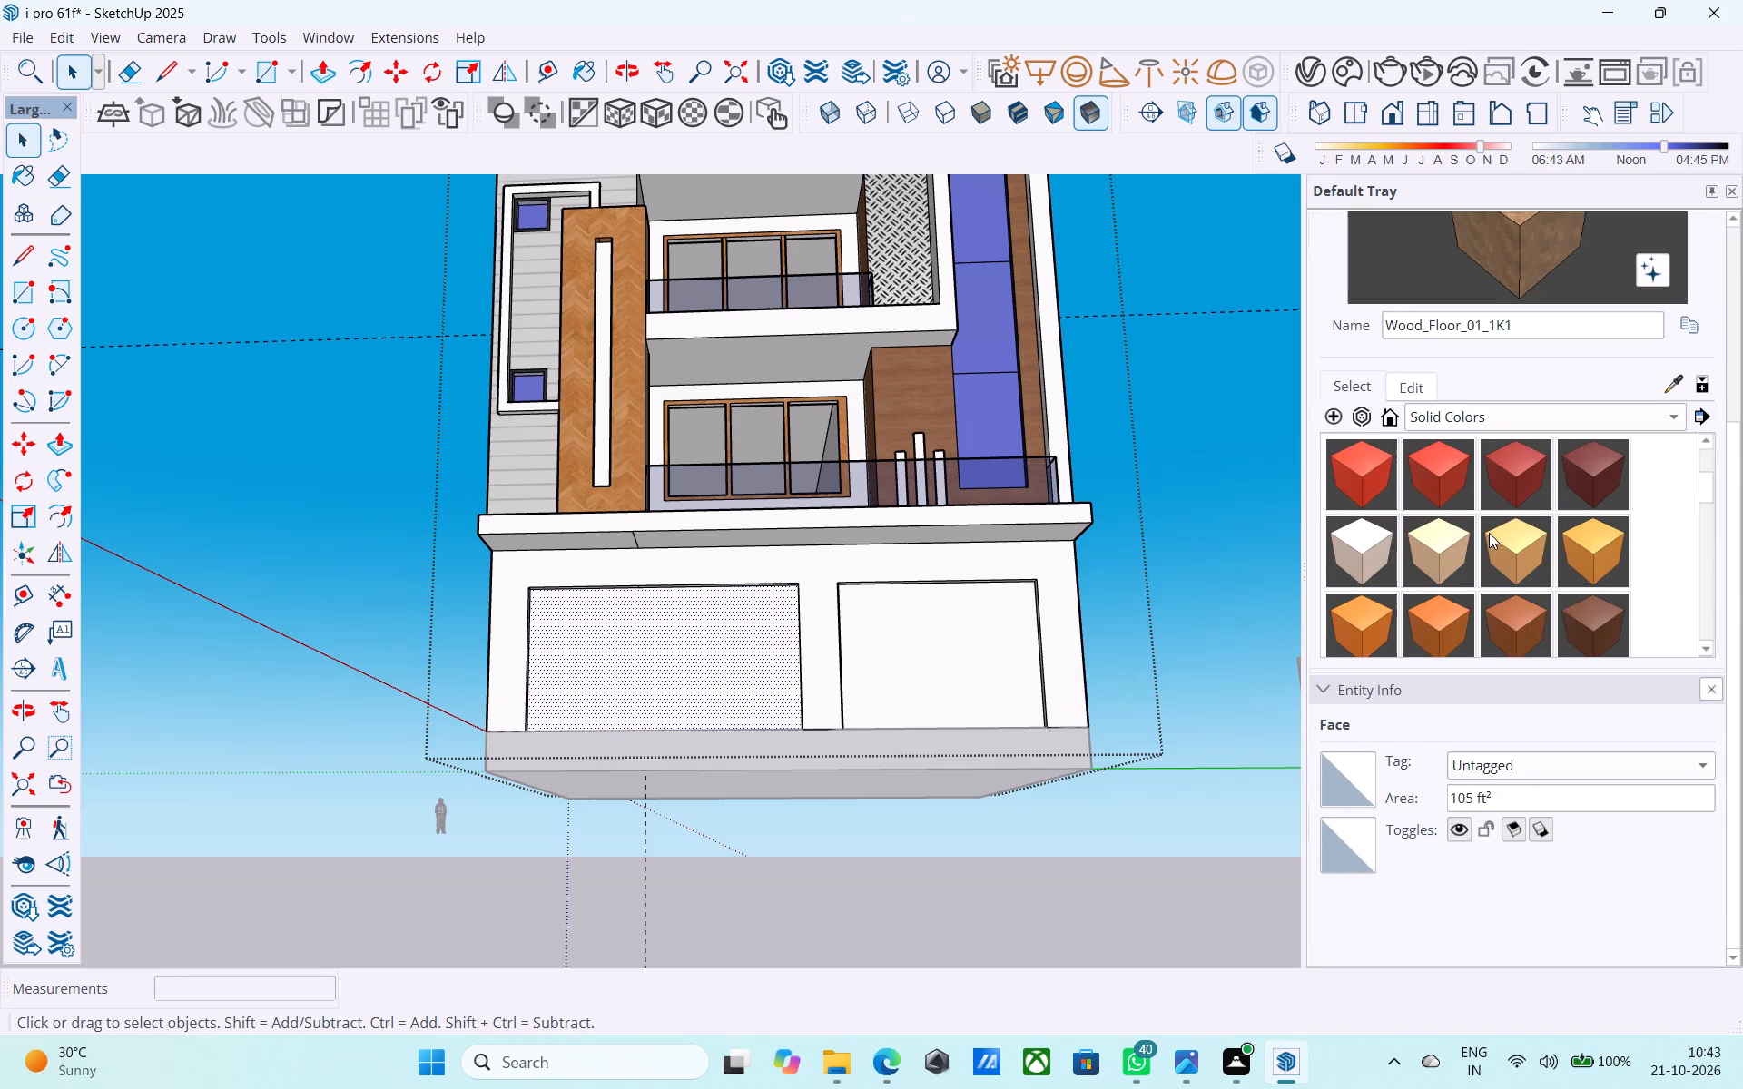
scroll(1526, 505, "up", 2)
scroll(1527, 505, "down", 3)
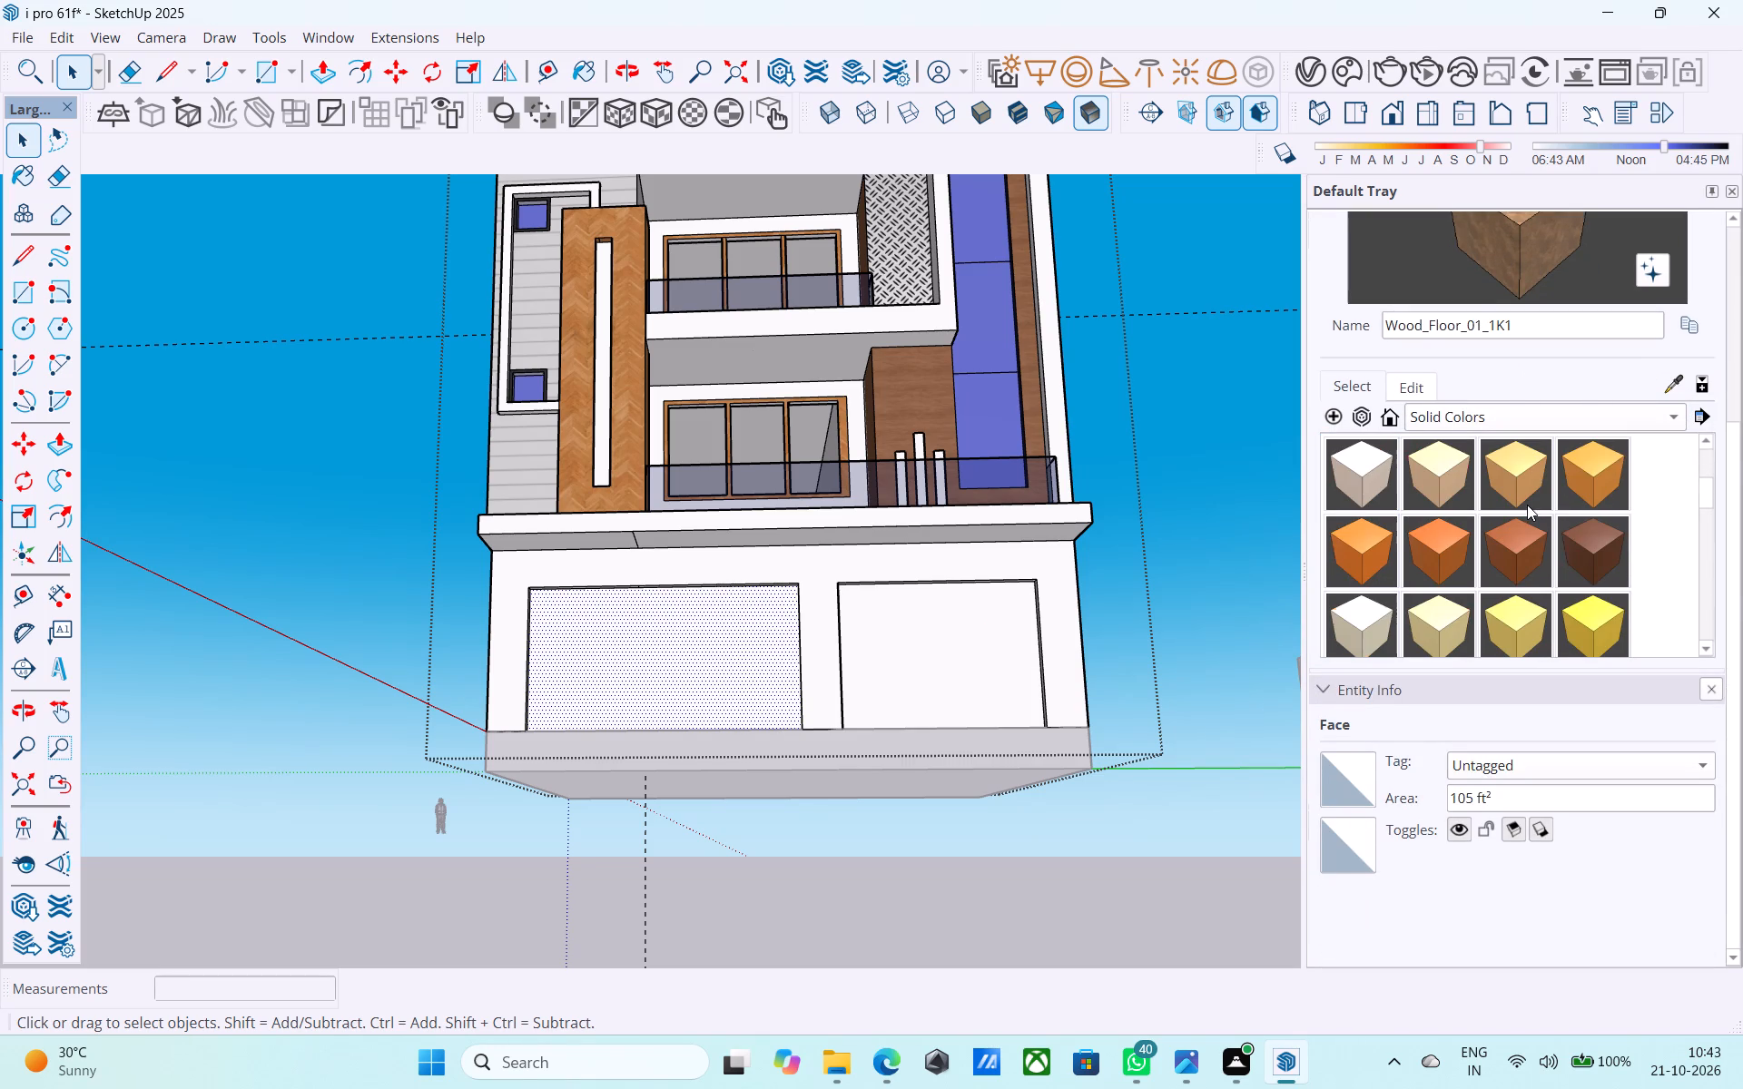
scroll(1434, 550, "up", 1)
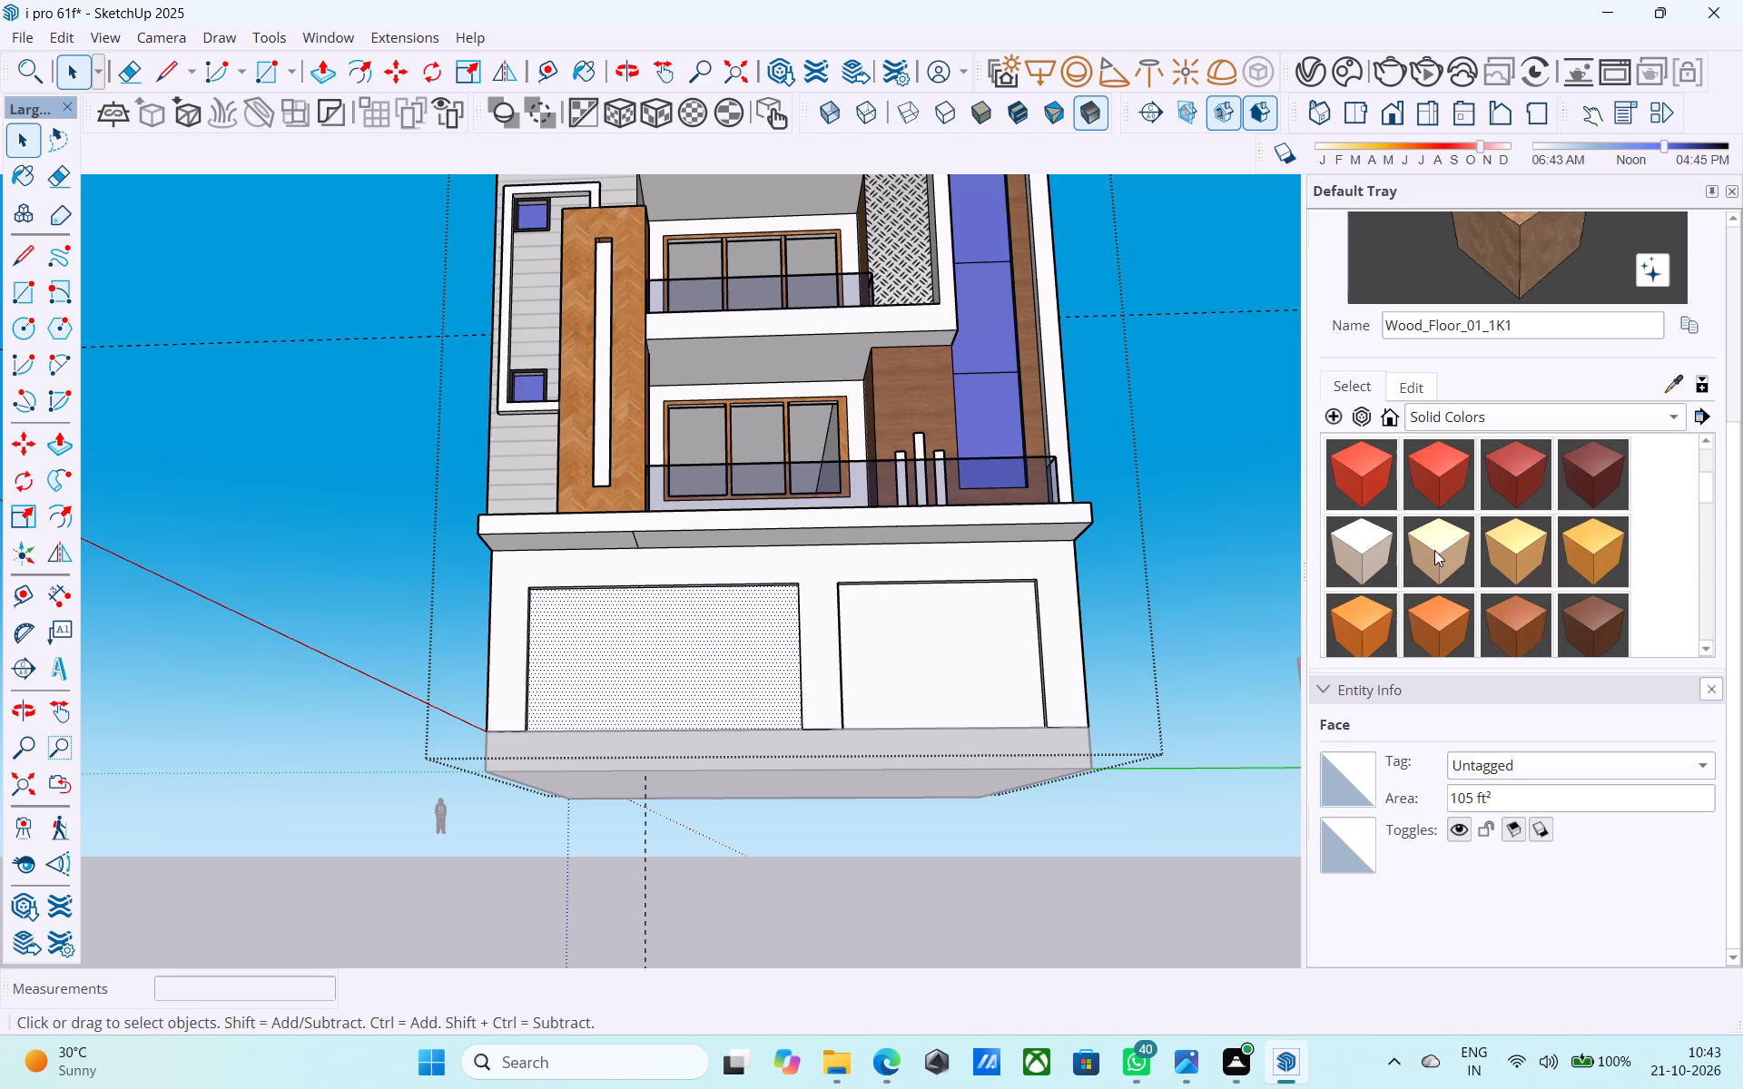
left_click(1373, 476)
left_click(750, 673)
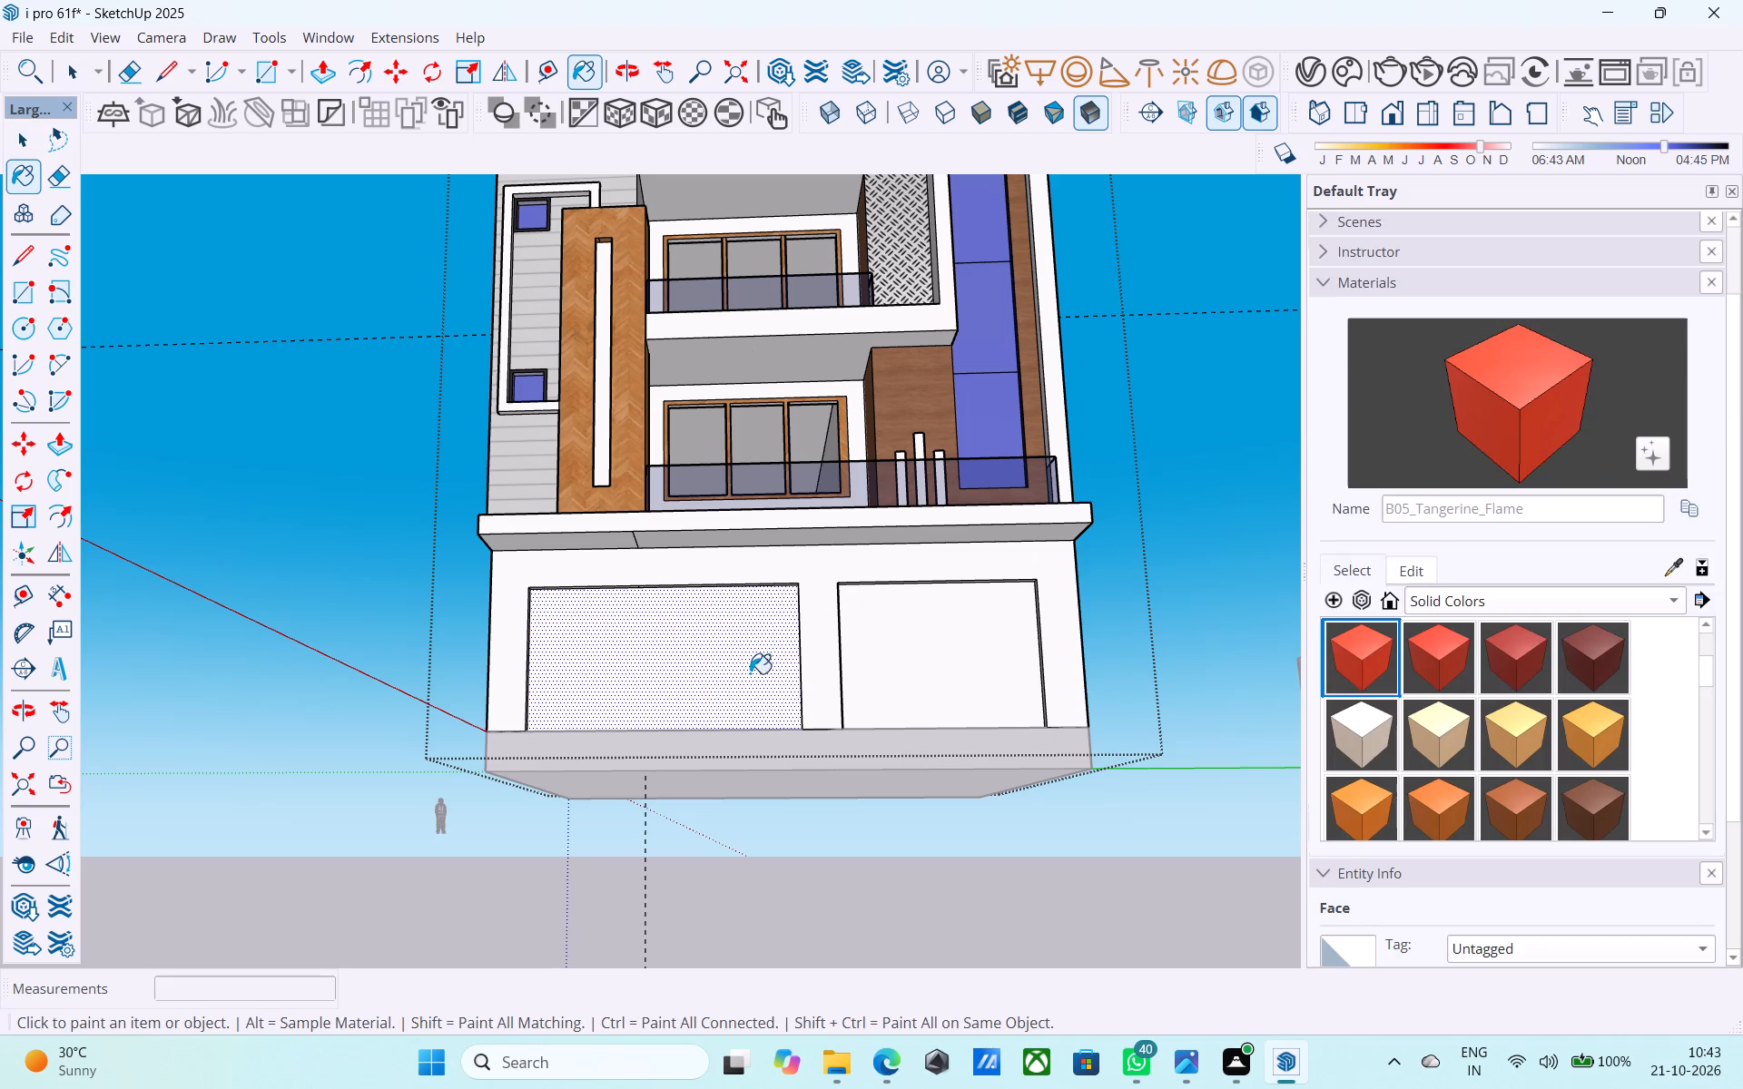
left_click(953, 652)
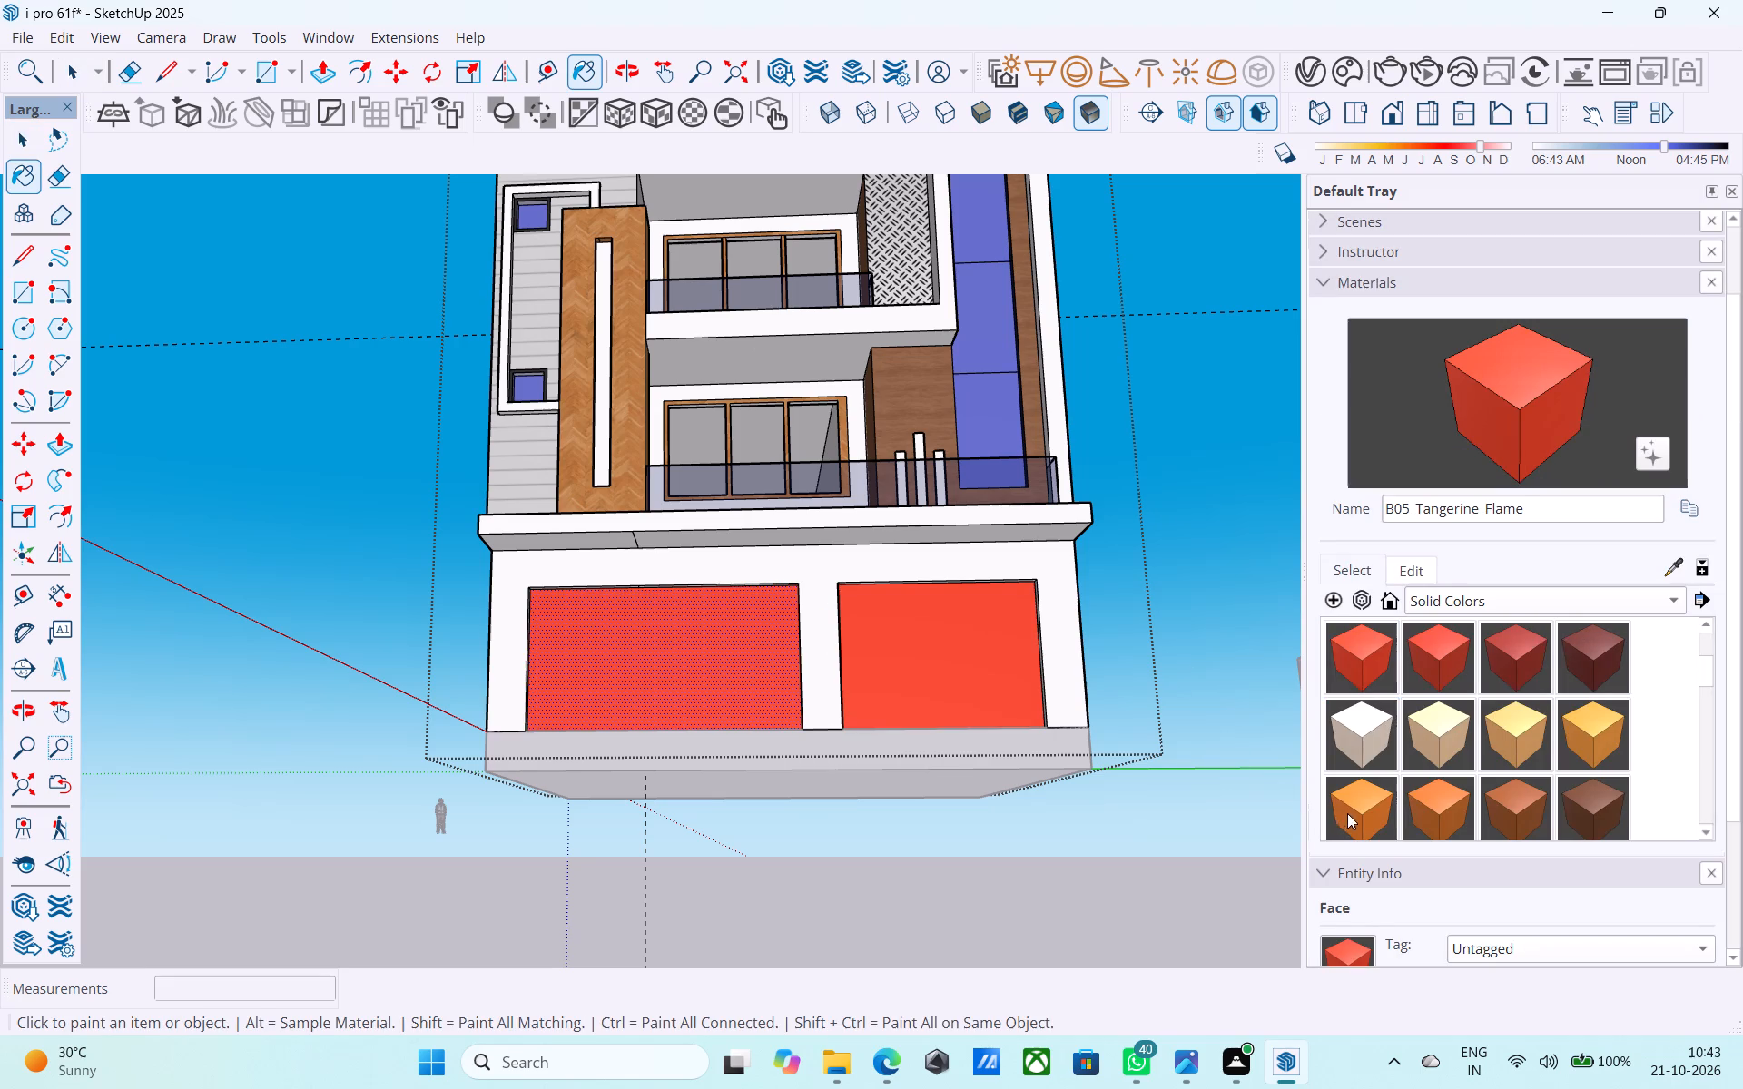
Paint both recessed ground-floor panels with C05_Golden_Blaze from the Solid Colors collection.
left_click(1346, 814)
left_click(997, 699)
left_click(718, 670)
scroll(886, 346, "down", 1)
middle_click_drag(873, 429, 844, 552)
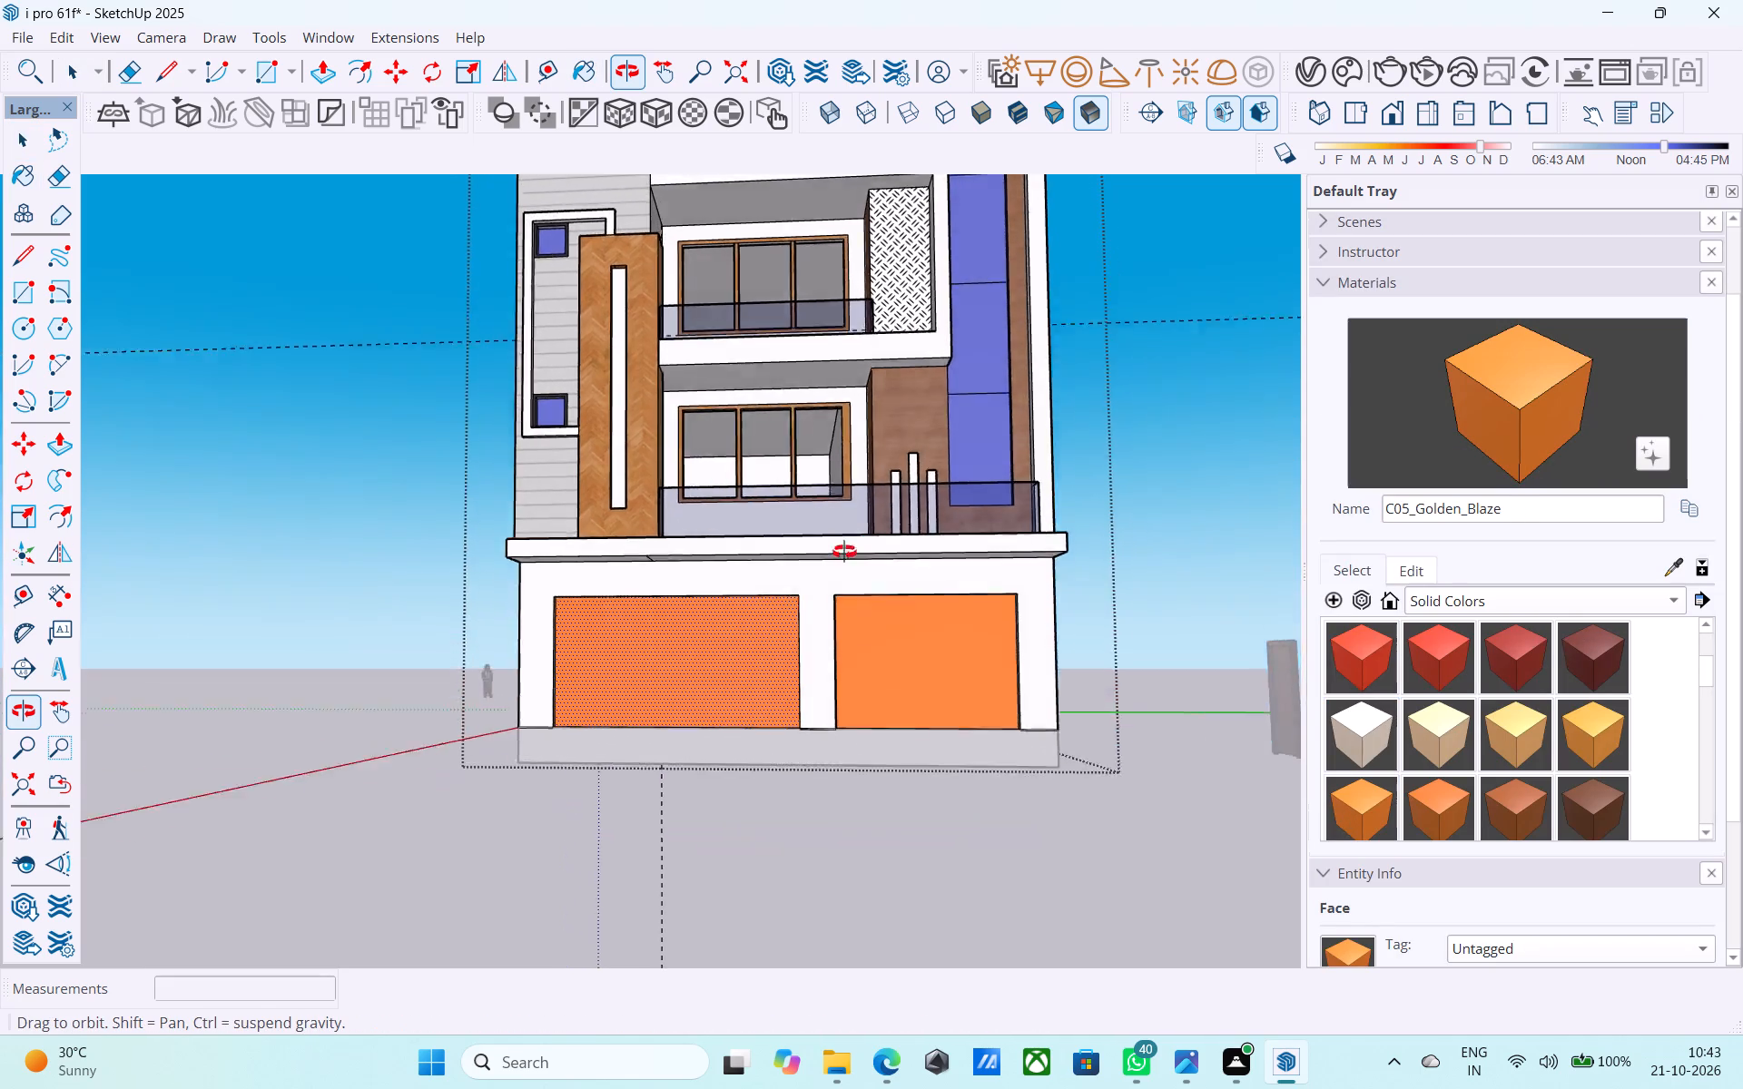
middle_click_drag(844, 552, 1014, 609)
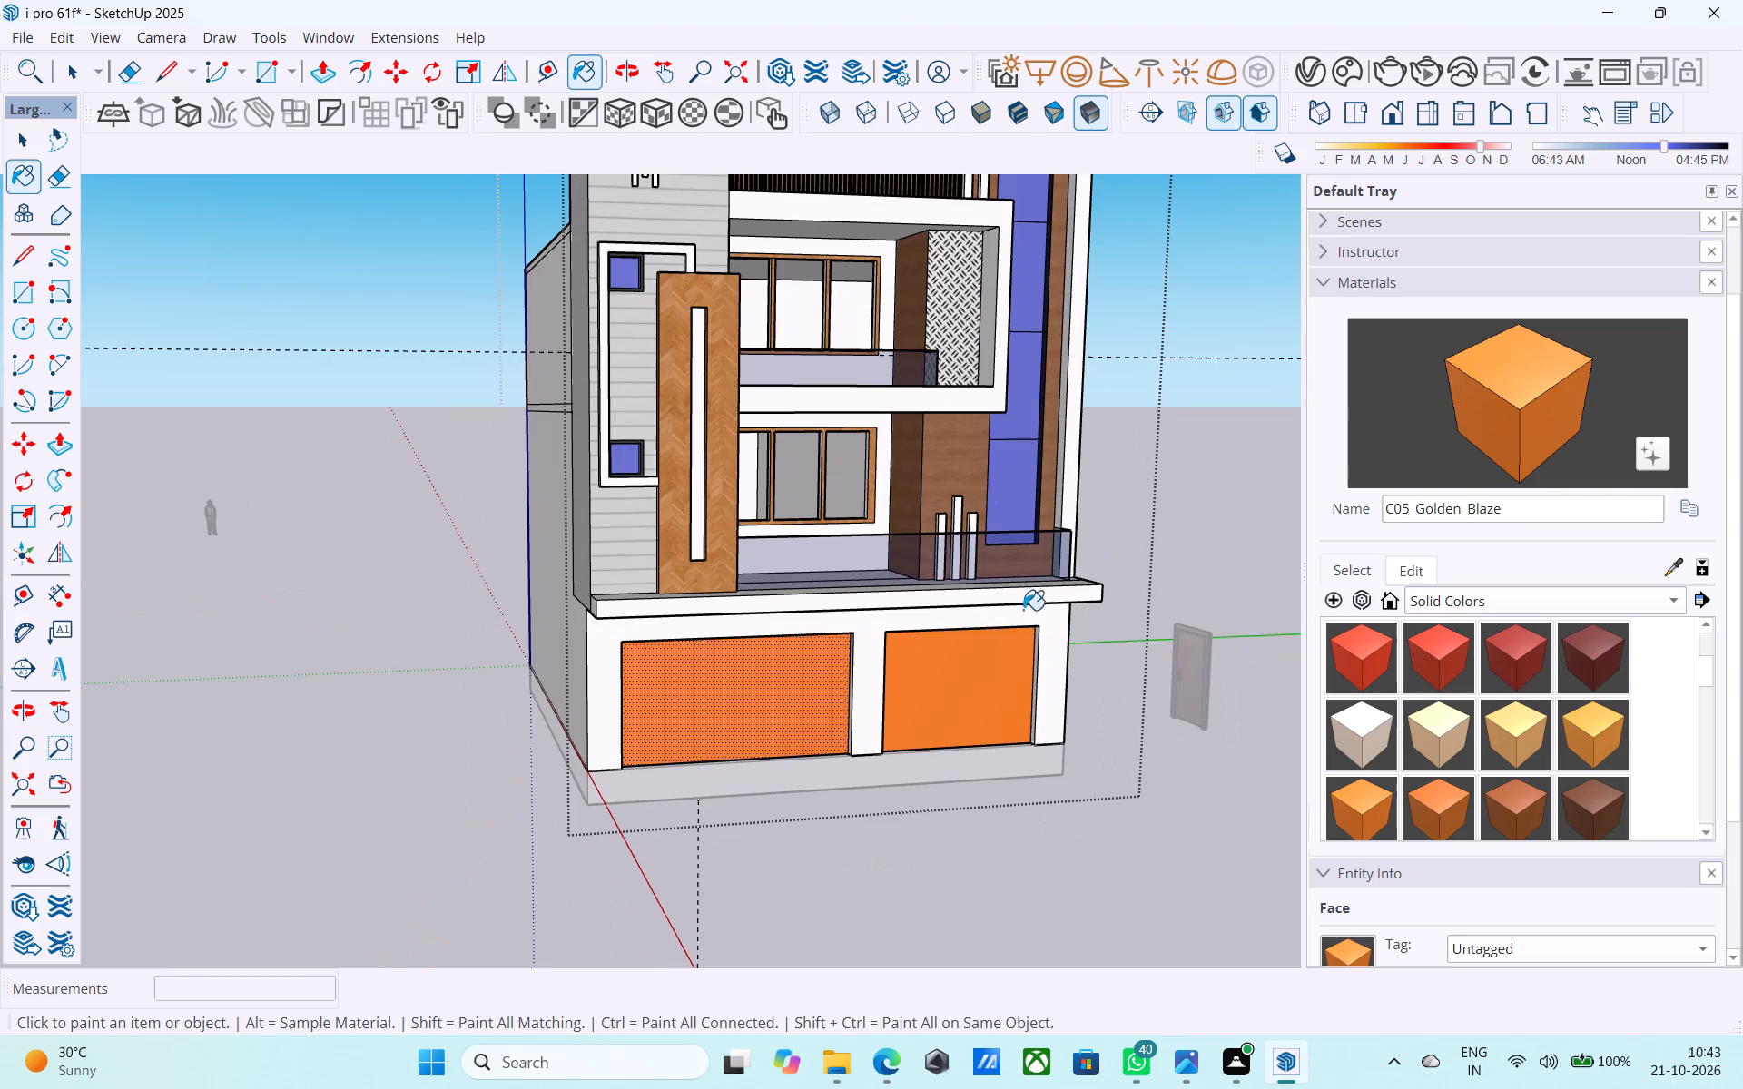
Shift the C05_Golden_Blaze material's color to a redder orange using the color wheel.
left_click(1417, 562)
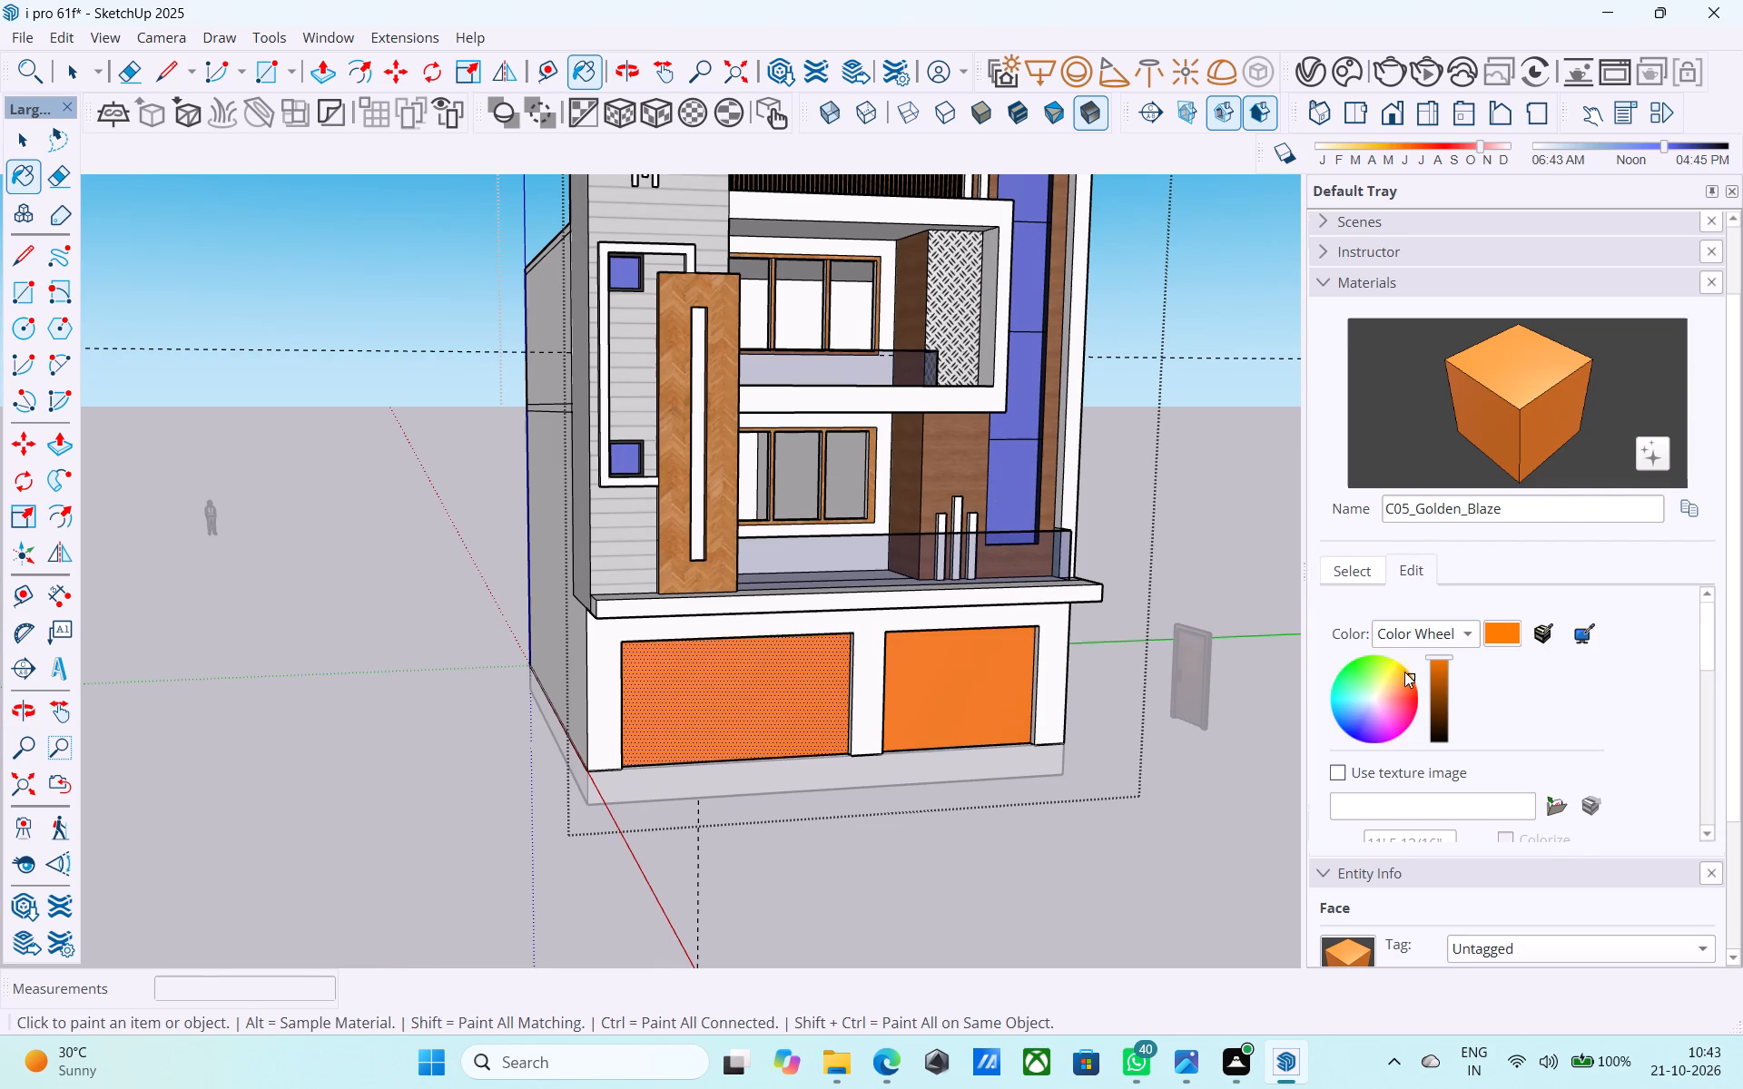
left_click_drag(1405, 676, 1407, 679)
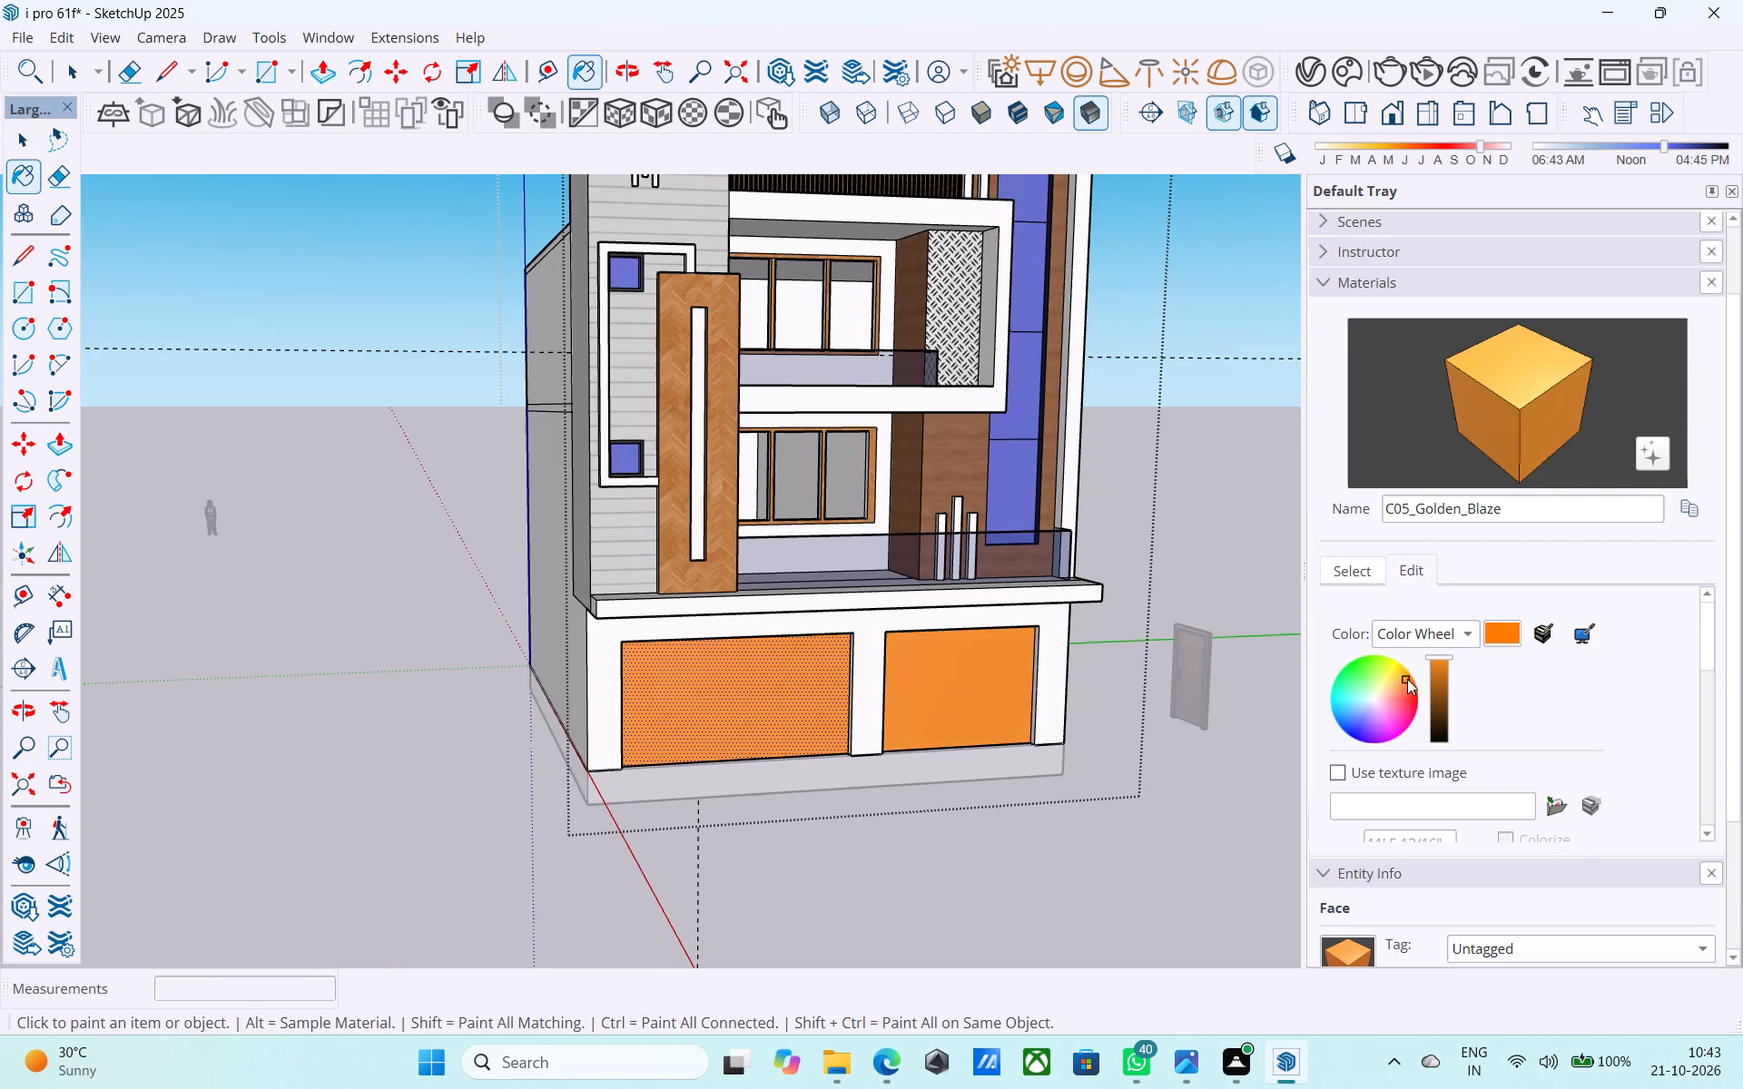
left_click_drag(1407, 679, 1409, 684)
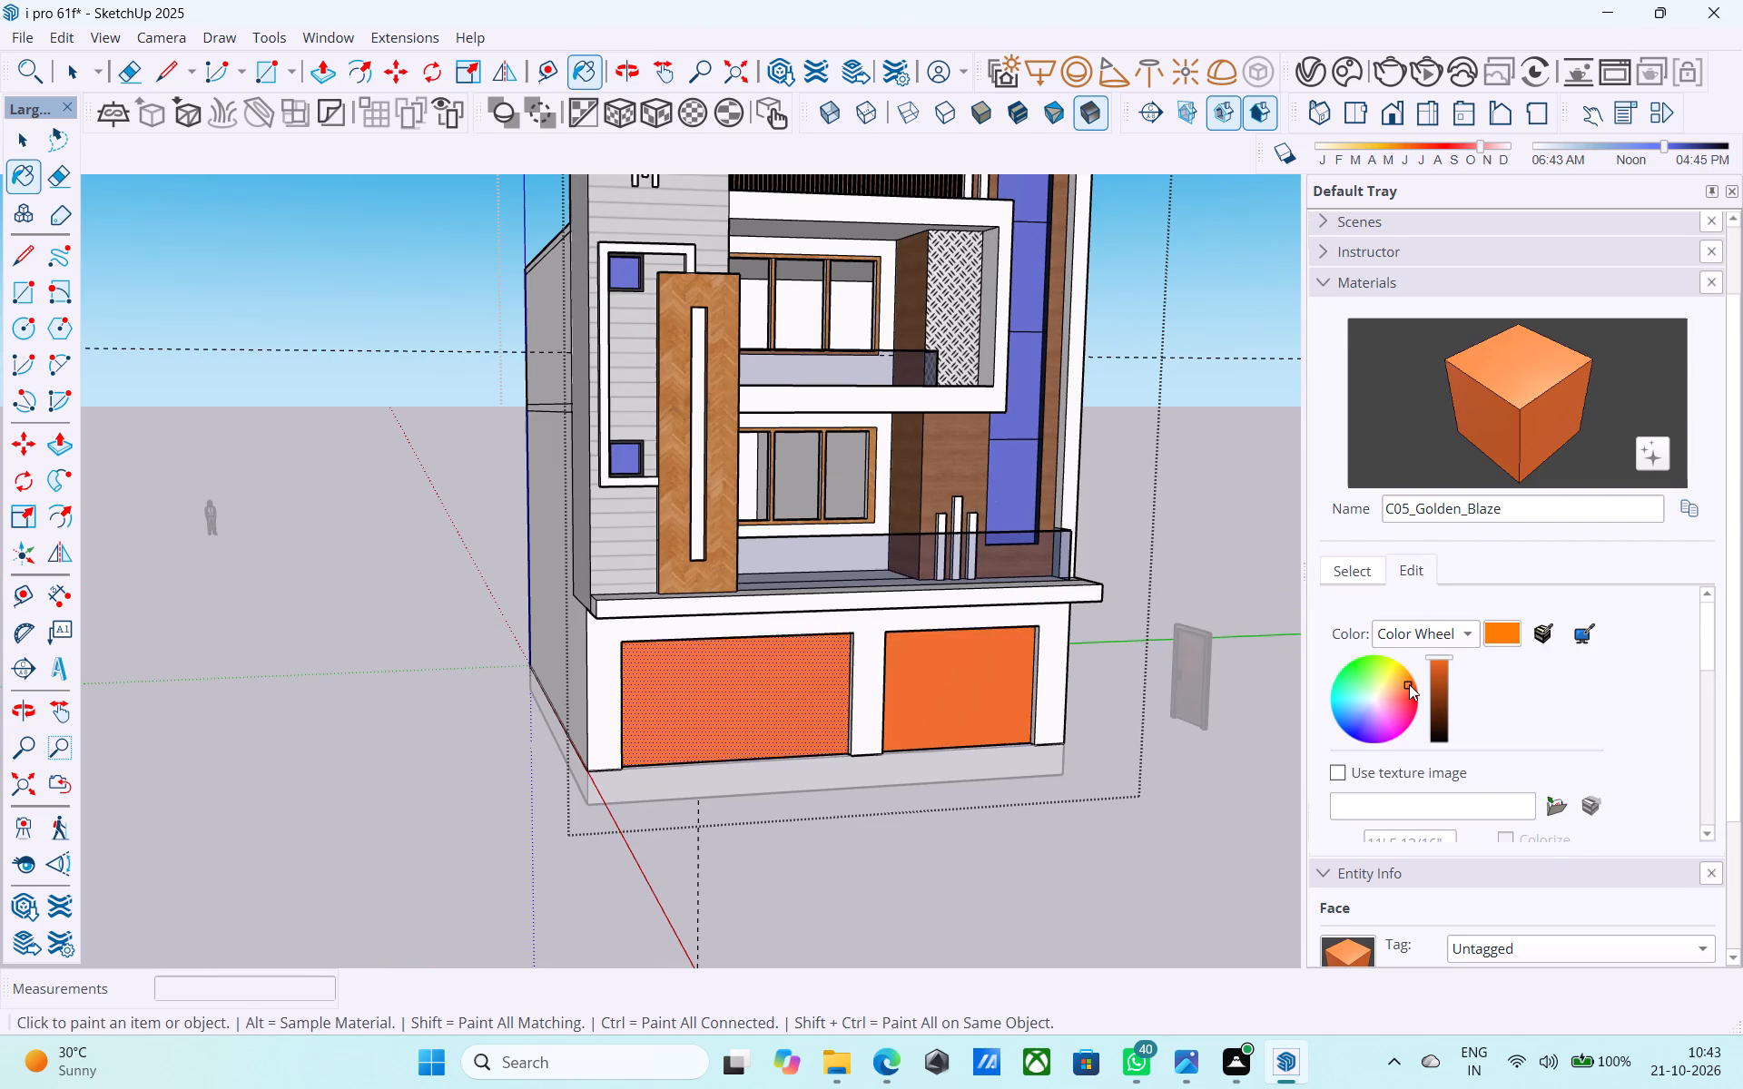
left_click_drag(1409, 684, 1409, 686)
middle_click_drag(940, 631, 670, 565)
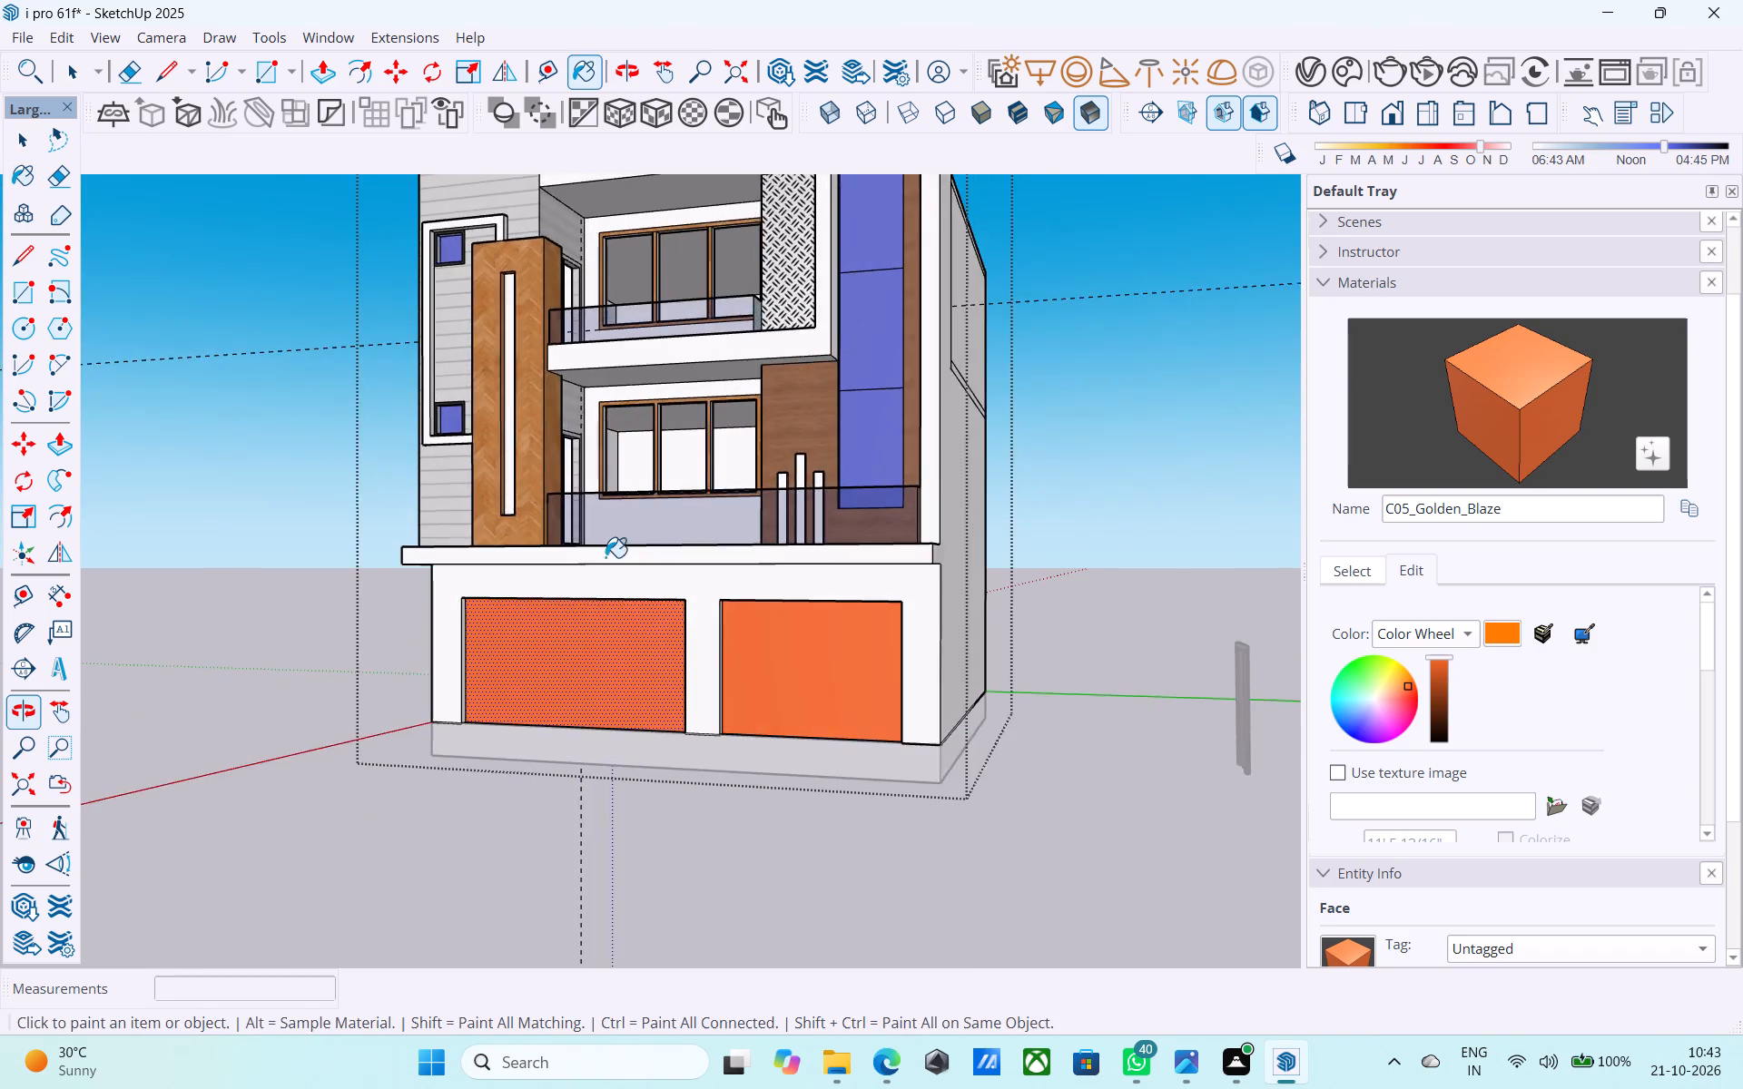
Erase the short stray line crossing the top reveal of the wider ground-floor opening.
scroll(593, 560, "up", 7)
key("space")
scroll(593, 561, "down", 6)
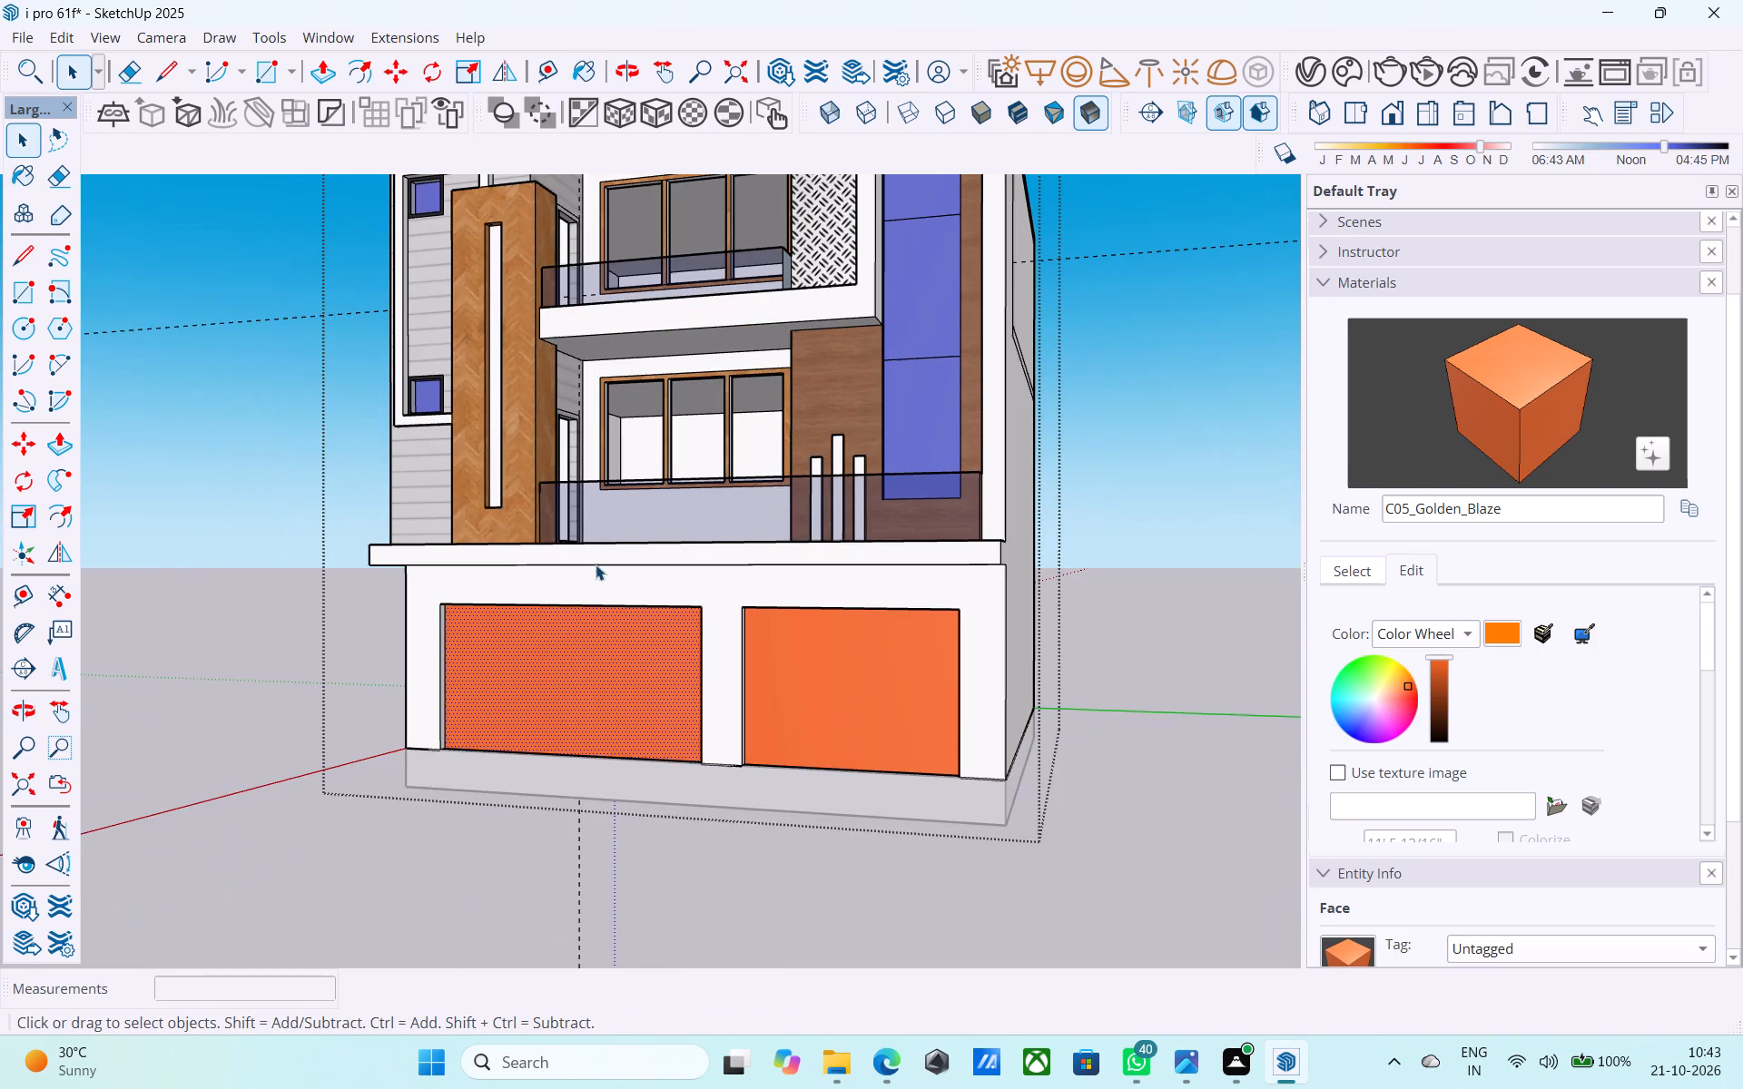
left_click(602, 574)
middle_click_drag(705, 588, 735, 510)
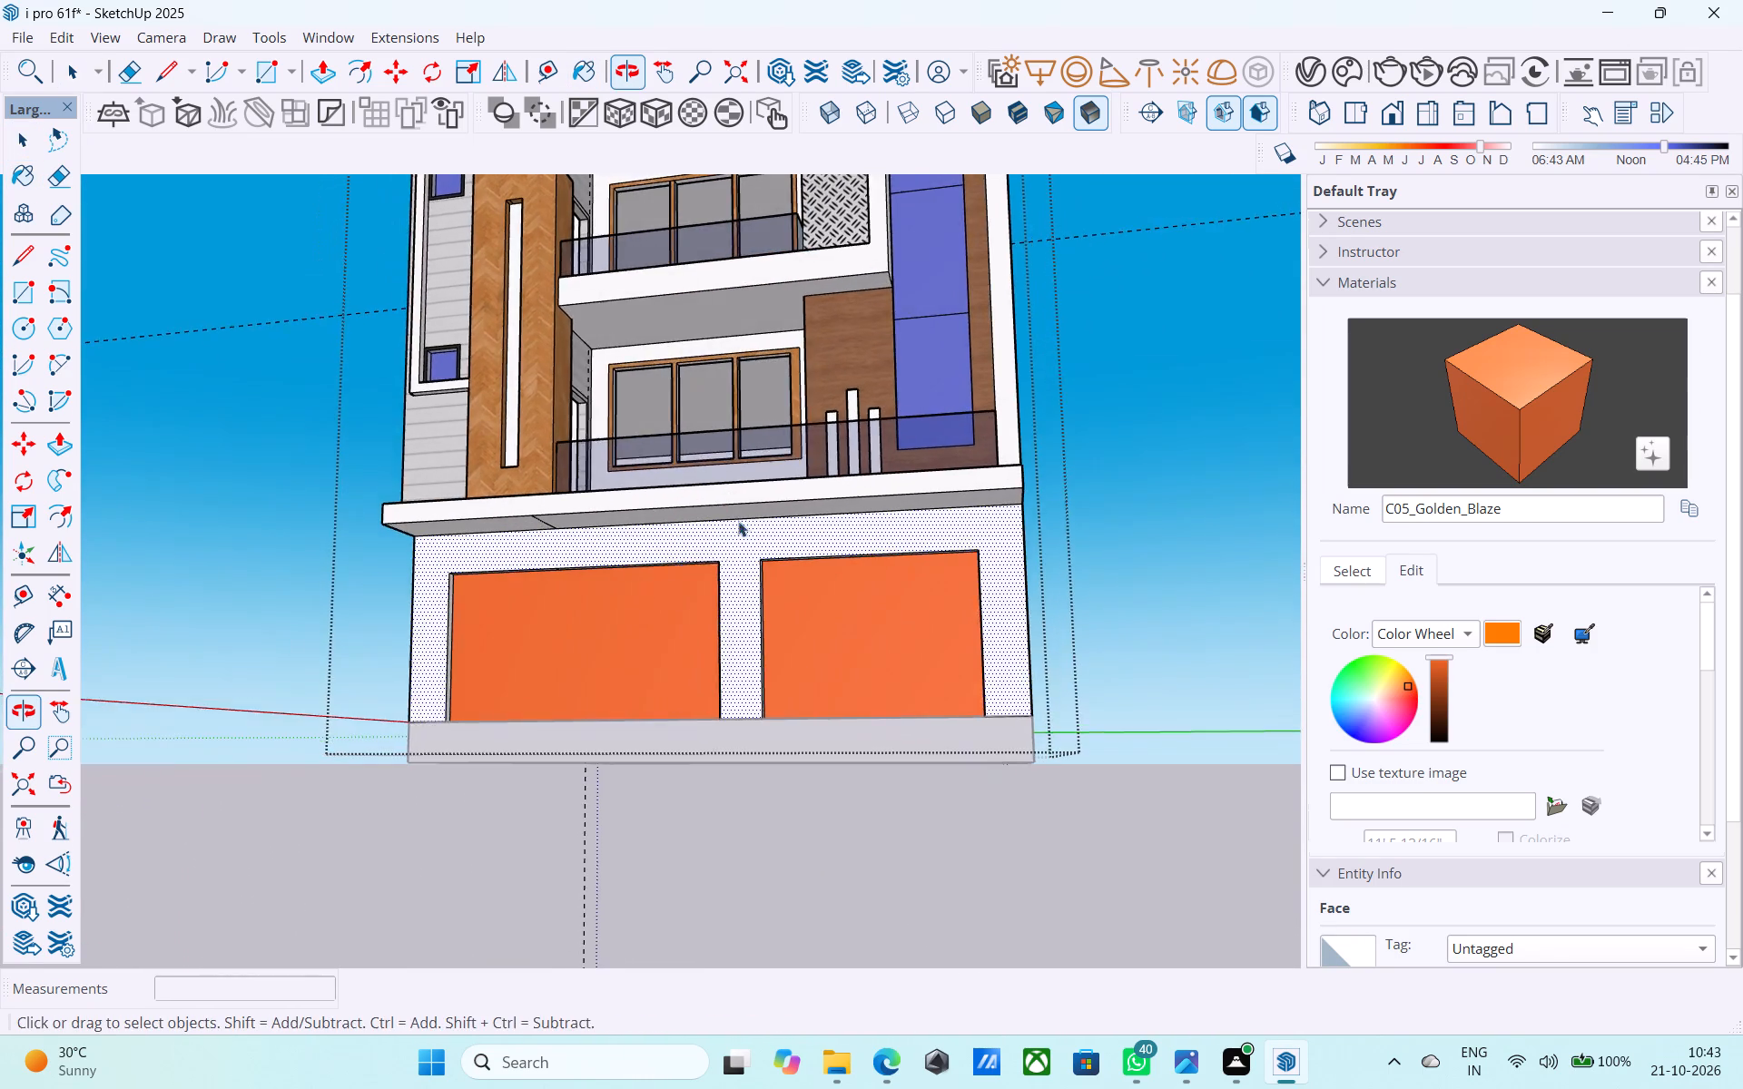
scroll(684, 576, "up", 5)
middle_click_drag(635, 583, 594, 519)
scroll(596, 519, "up", 7)
left_click(589, 437)
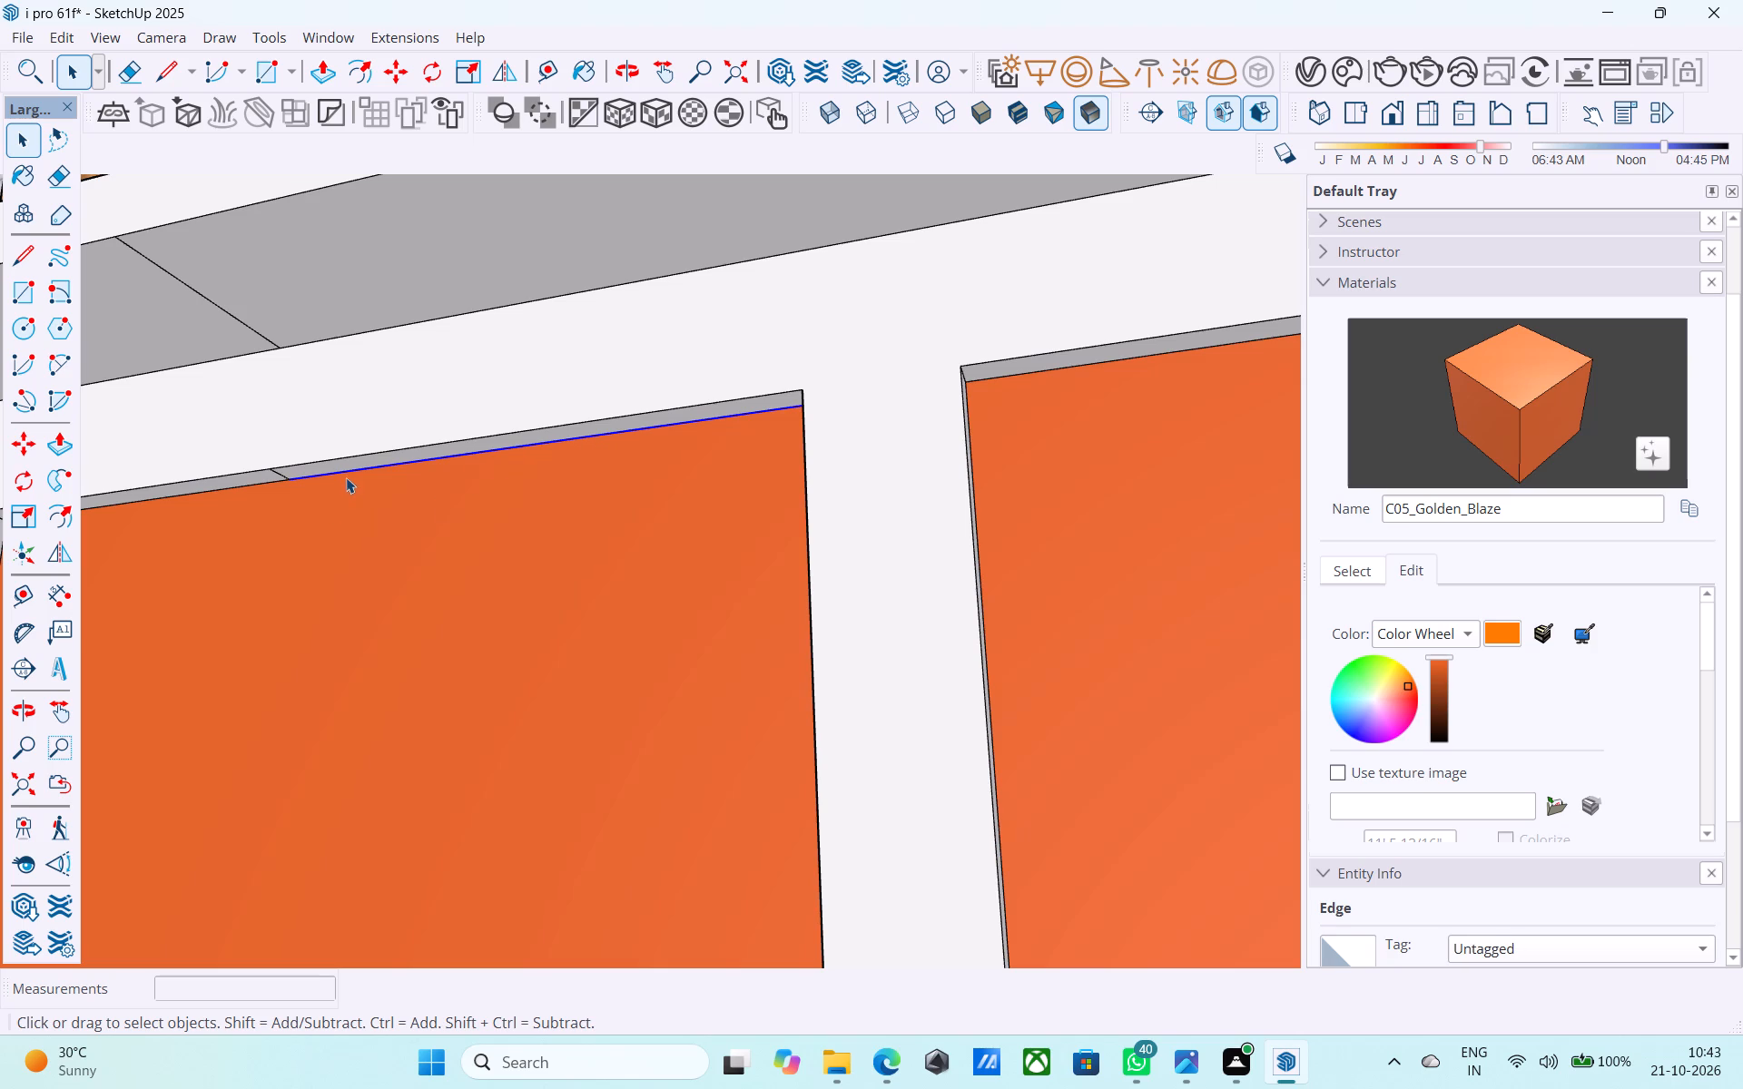
middle_click_drag(348, 475, 447, 447, "shift")
key("e")
scroll(359, 438, "up", 11)
left_click(398, 450)
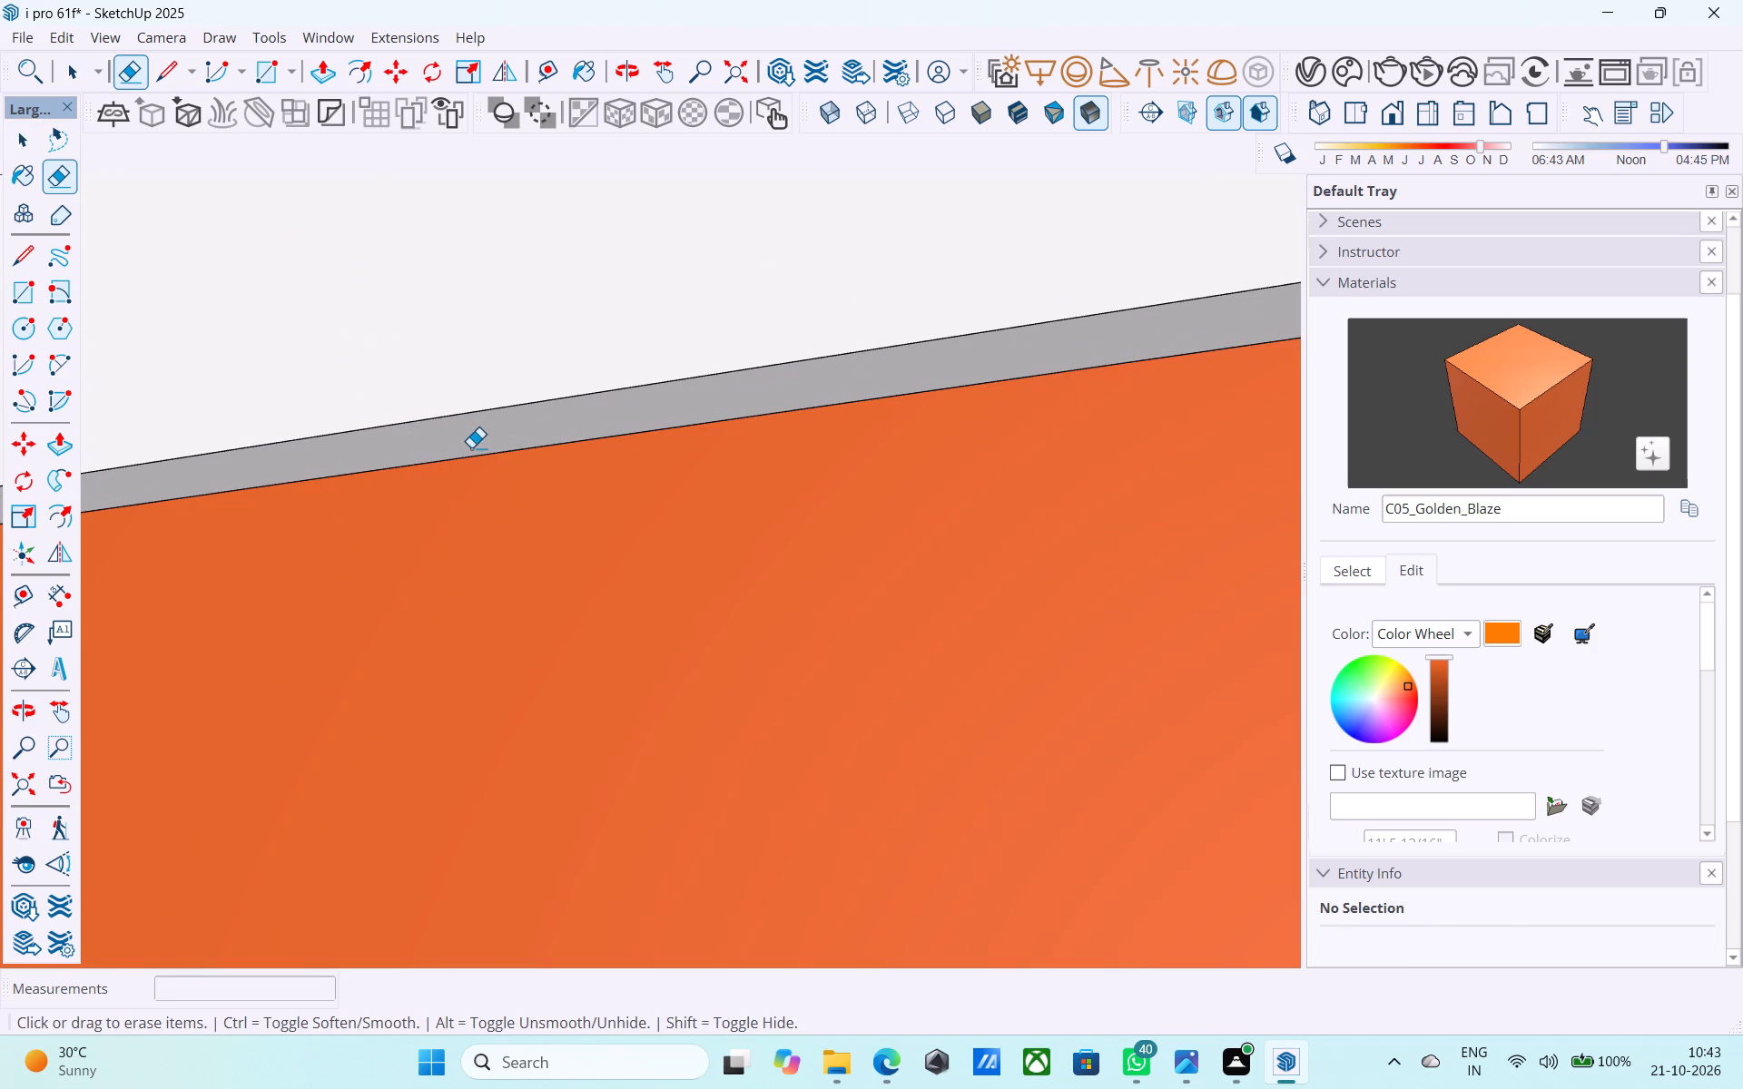
Copy the wider orange panel's top edge 7' 6" down to its base and divide the distance into 10 equal spacings.
scroll(471, 446, "down", 16)
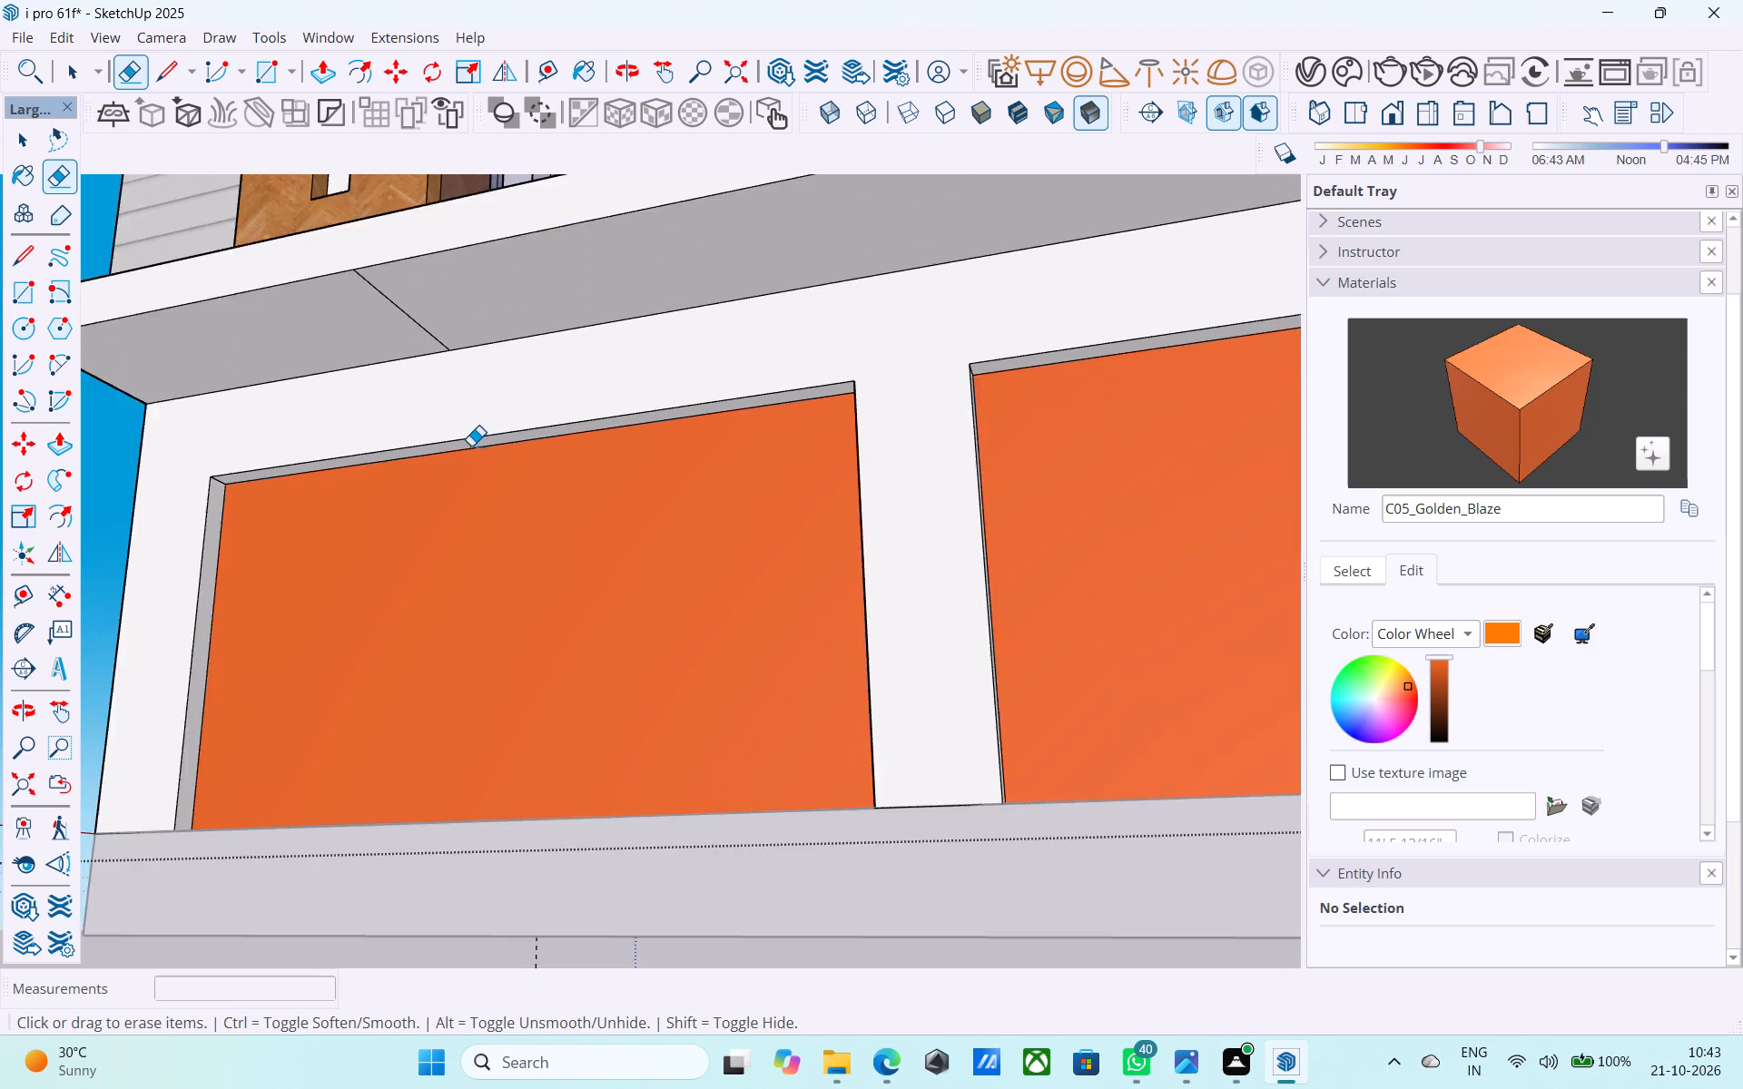
scroll(471, 446, "down", 4)
scroll(471, 456, "up", 9)
key("space")
left_click(472, 437)
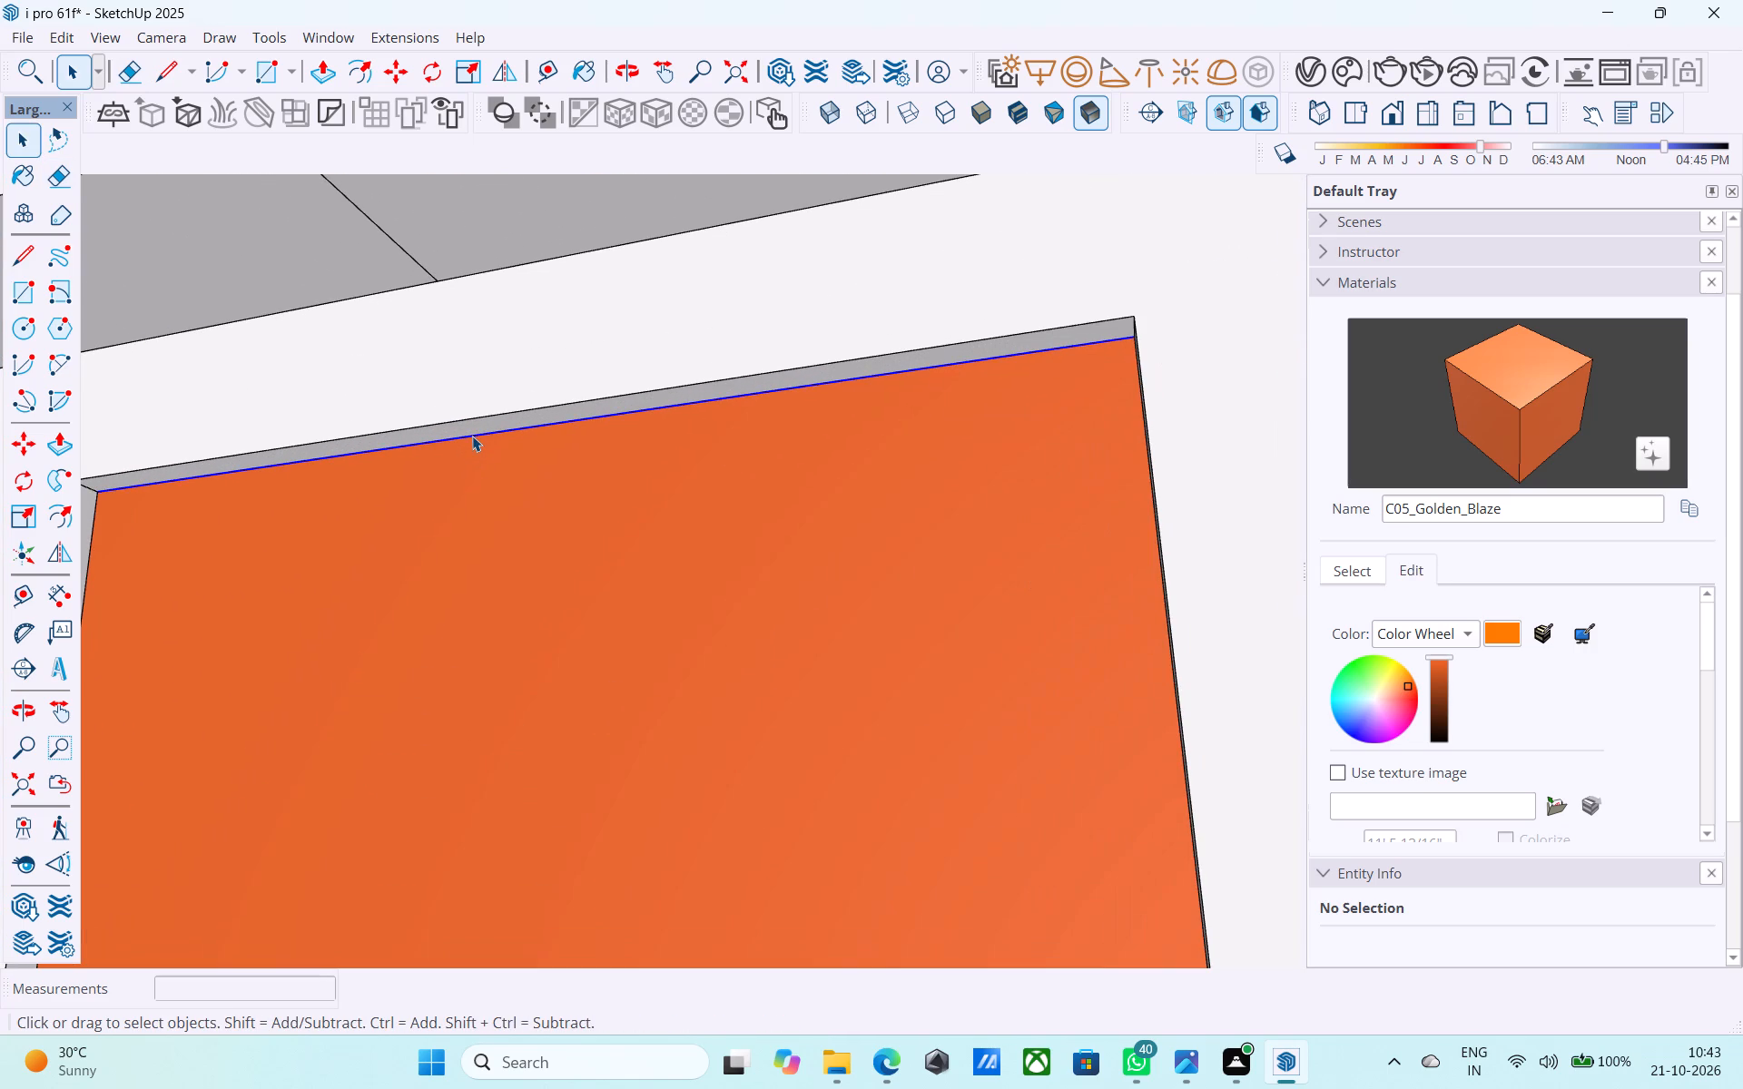
key("m")
scroll(470, 438, "down", 2)
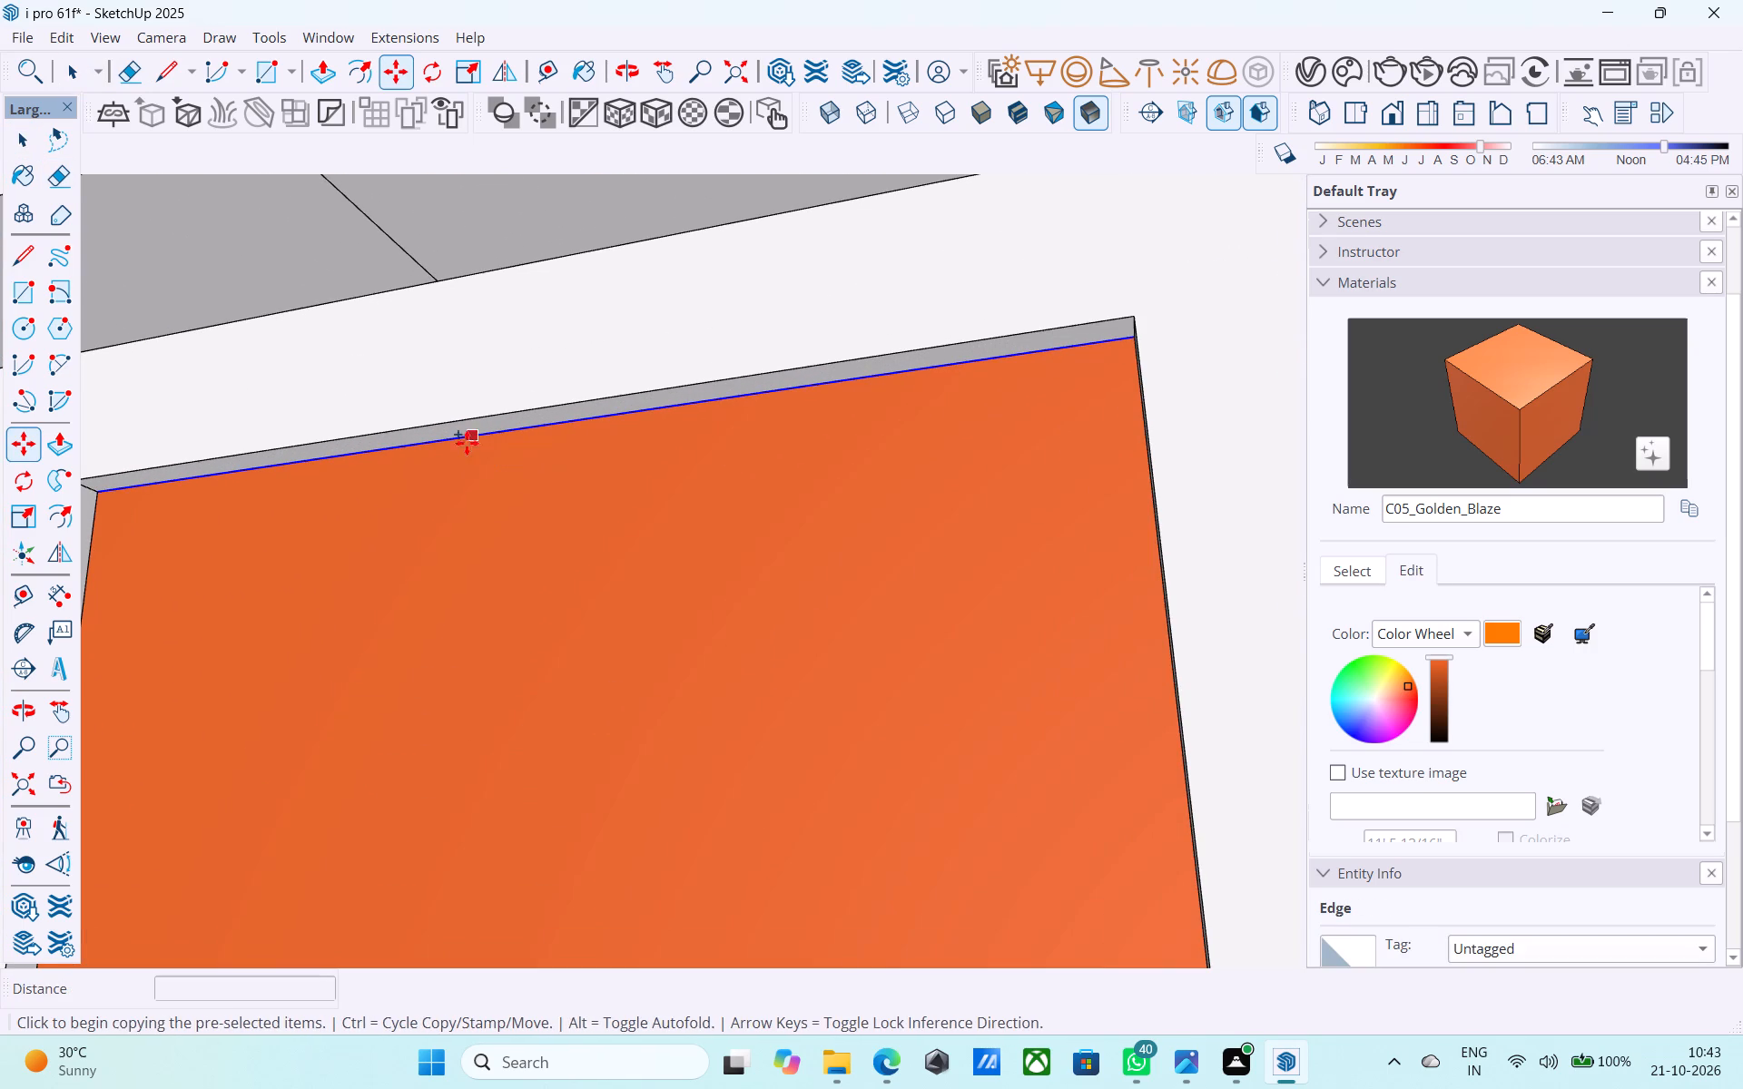
scroll(467, 443, "down", 2)
middle_click_drag(405, 472, 686, 463, "shift")
scroll(449, 529, "up", 8)
left_click(488, 422)
scroll(491, 338, "down", 3)
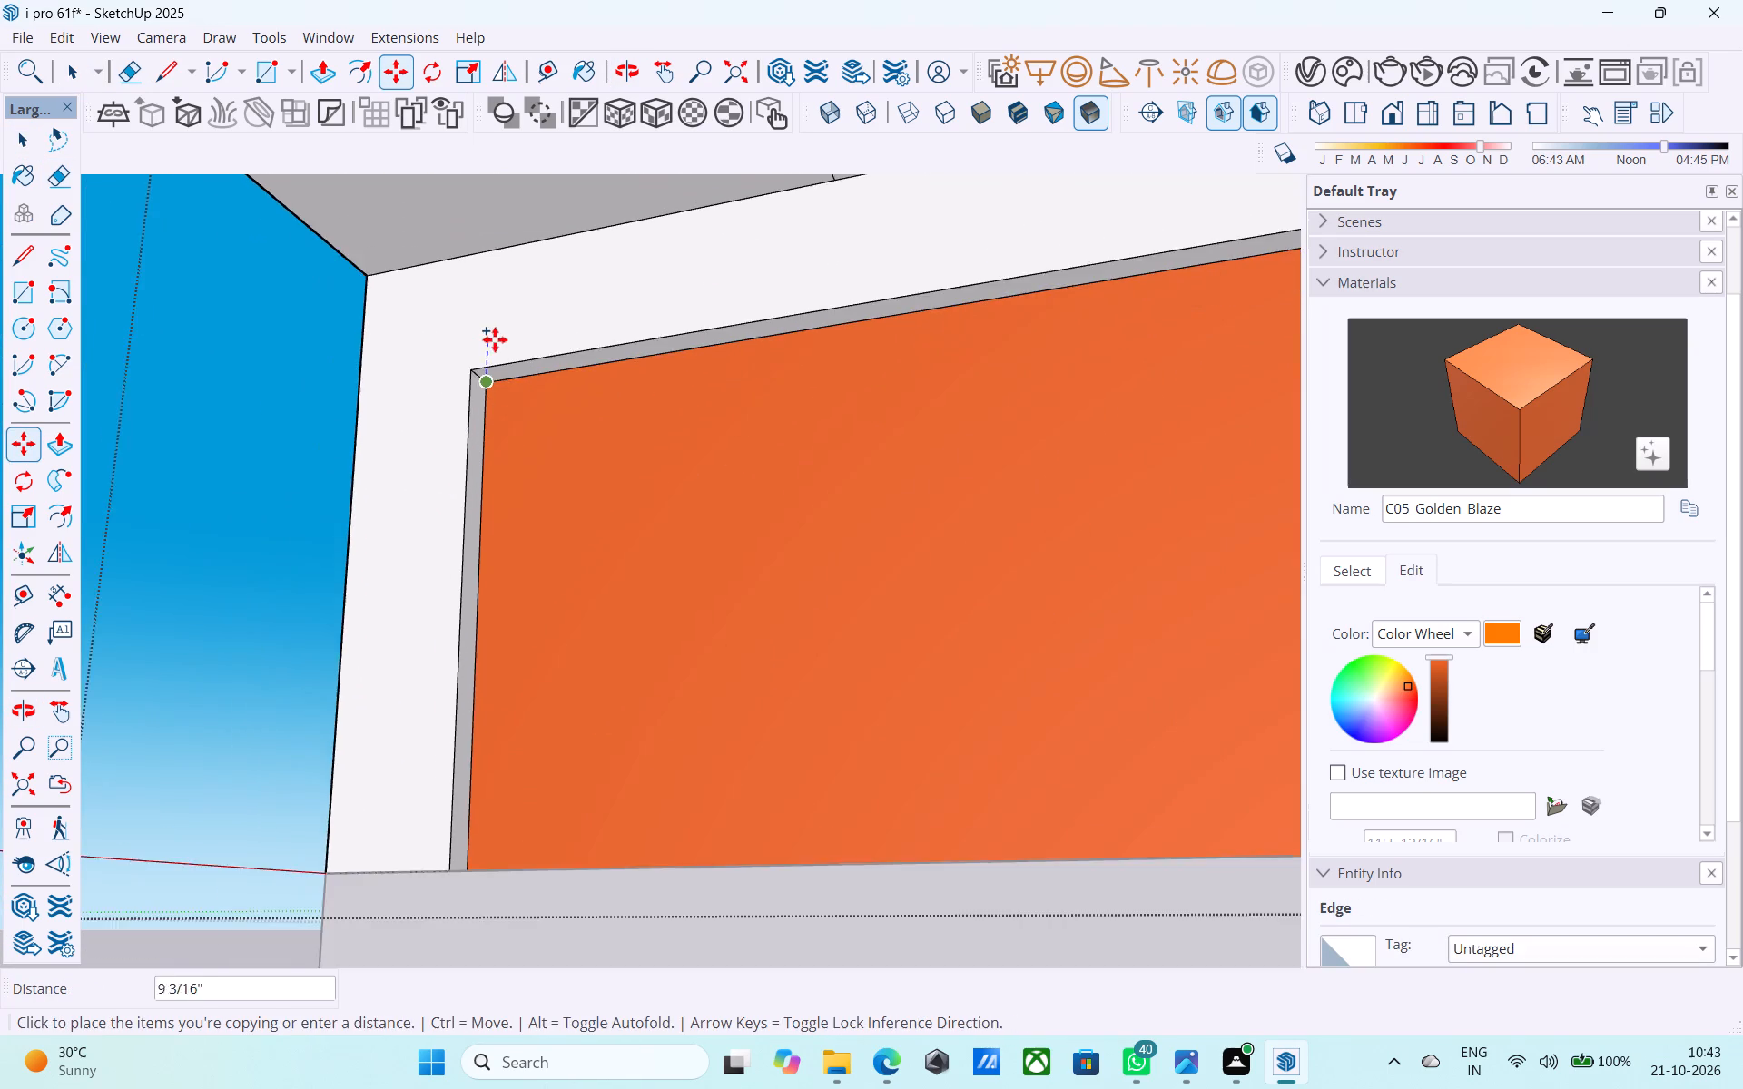
scroll(495, 339, "down", 9)
middle_click_drag(524, 478, 524, 799)
middle_click_drag(524, 836, 595, 555)
scroll(562, 642, "up", 12)
middle_click_drag(582, 604, 561, 721)
scroll(561, 717, "up", 1)
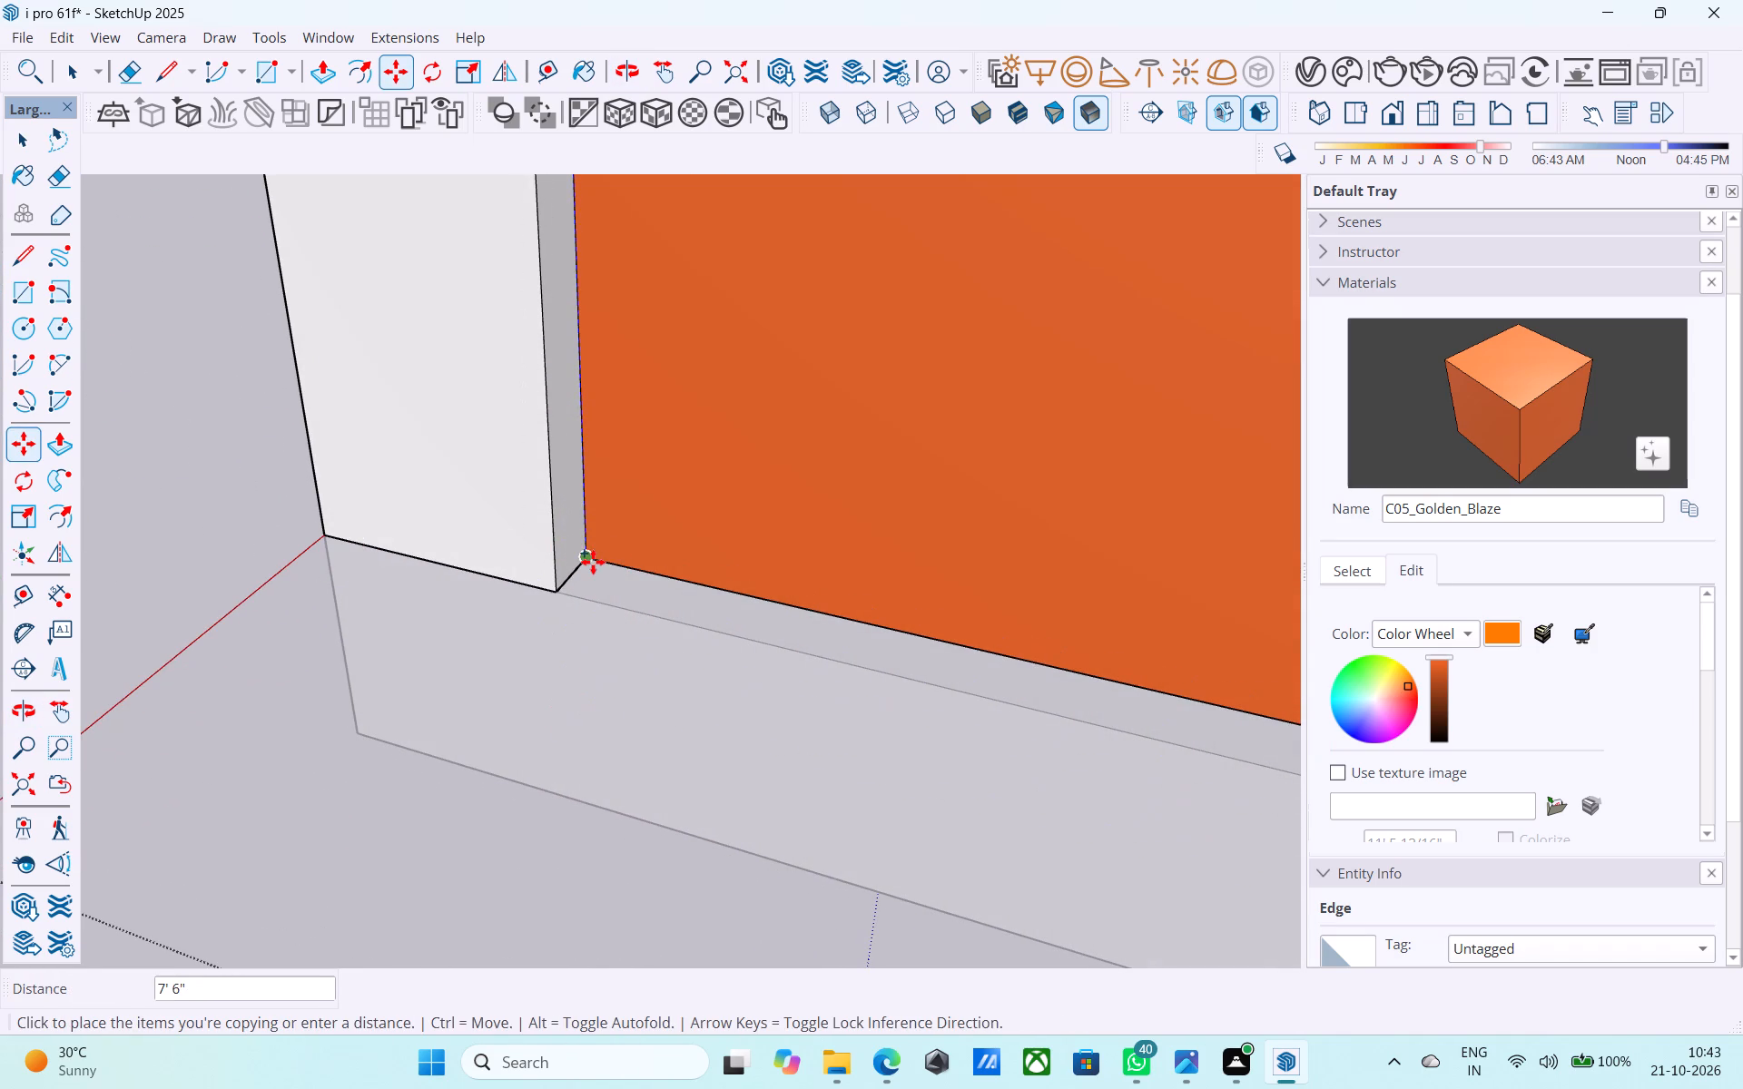
left_click(593, 562)
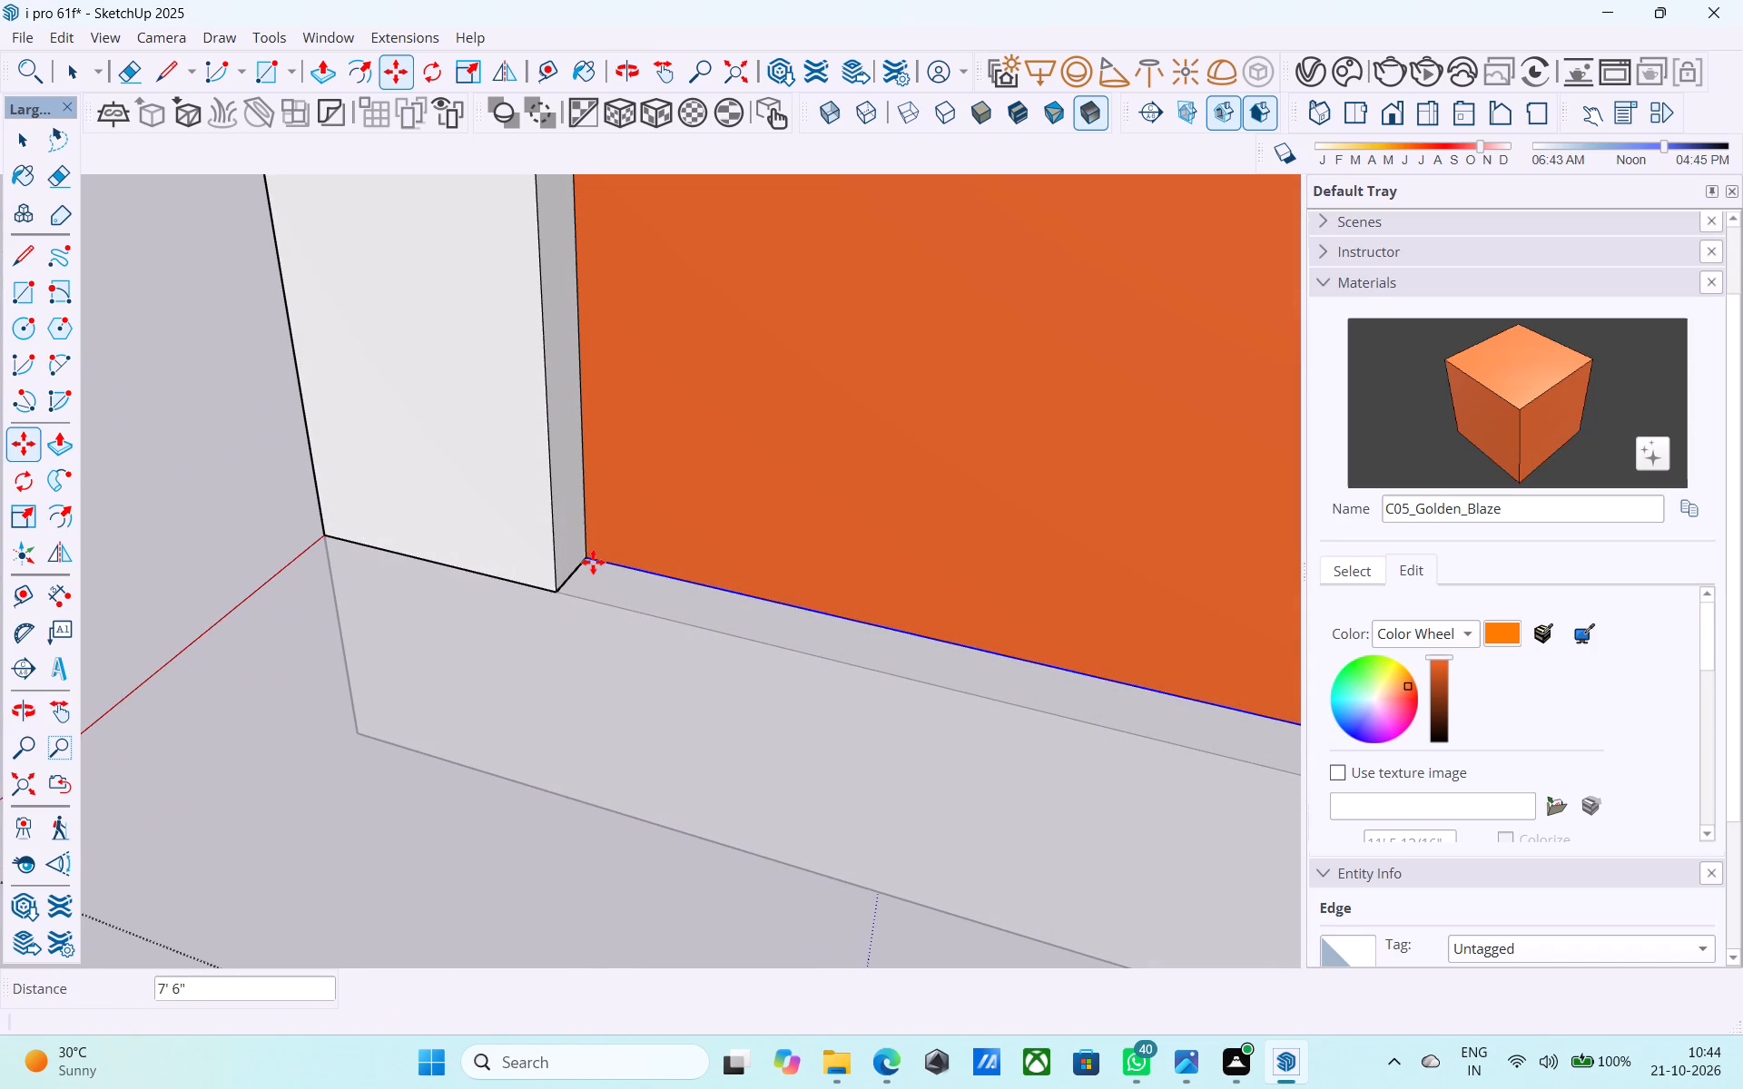
key("slash")
type("10")
key("Return")
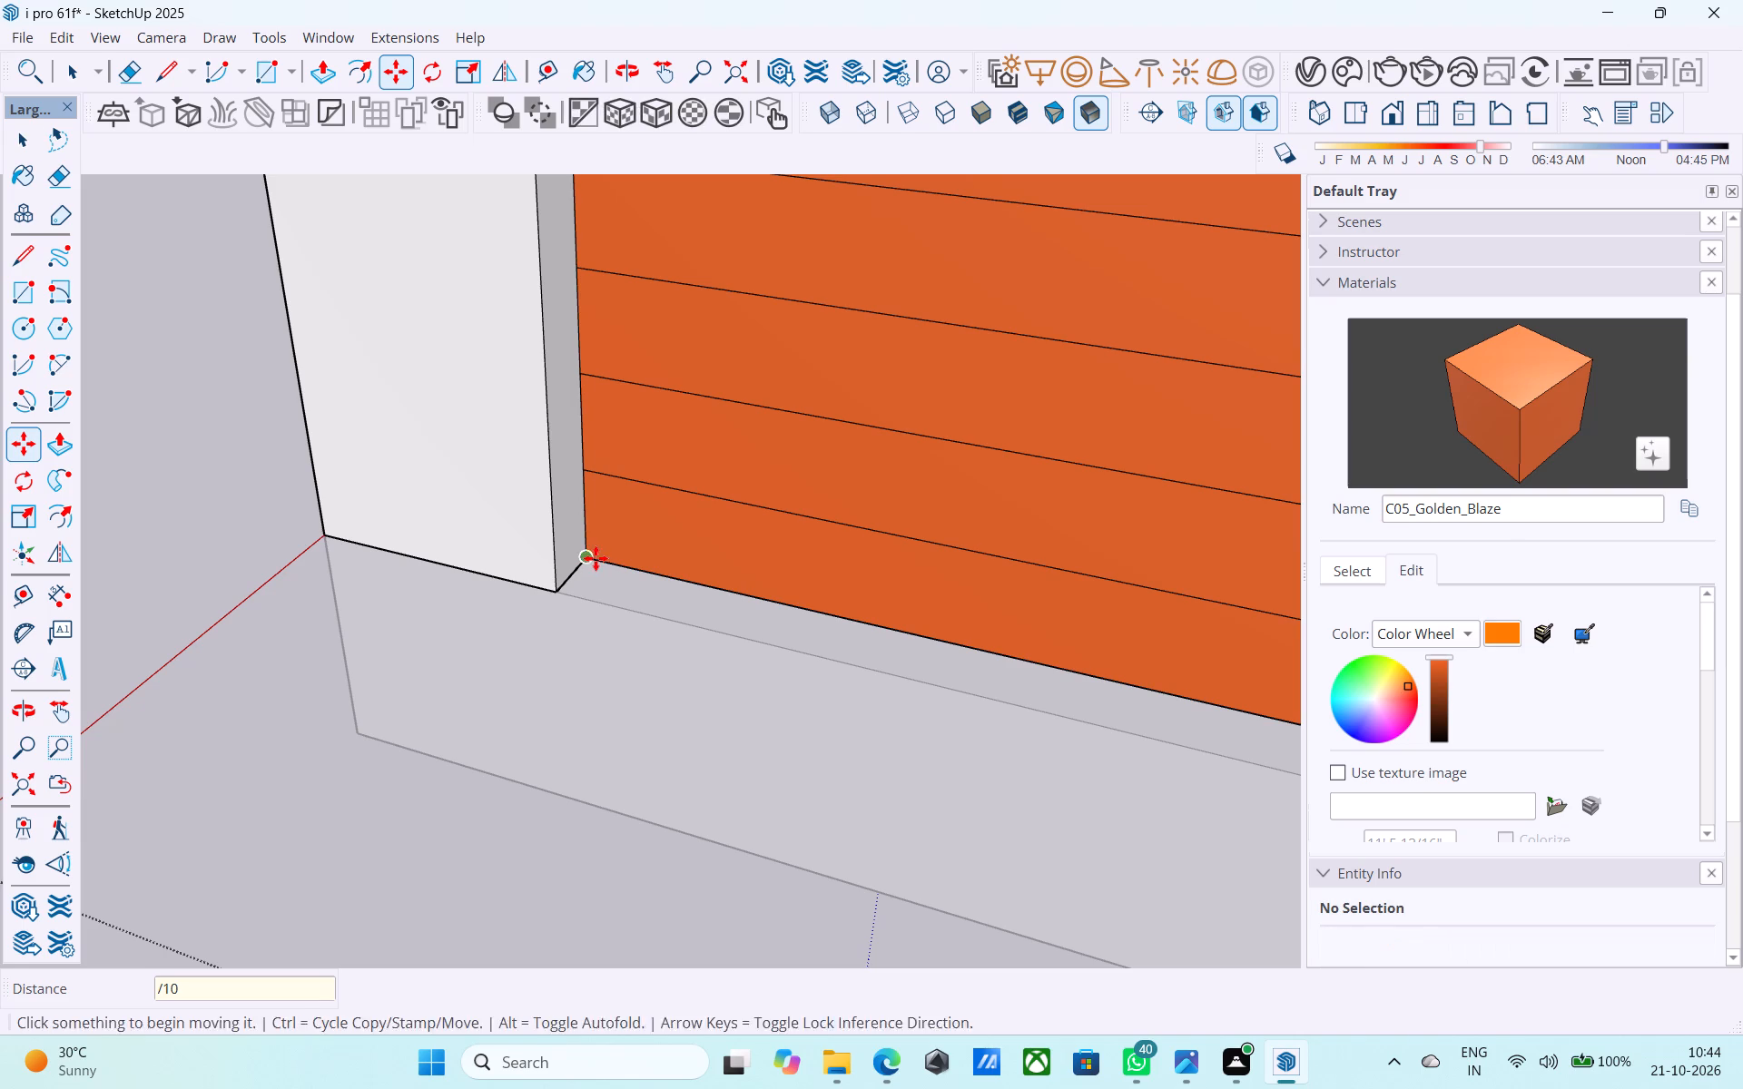
key("space")
Examine the lined shutter panel up close and within the whole front facade.
scroll(596, 556, "down", 10)
scroll(573, 598, "up", 1)
scroll(571, 606, "down", 10)
middle_click_drag(574, 632, 566, 613)
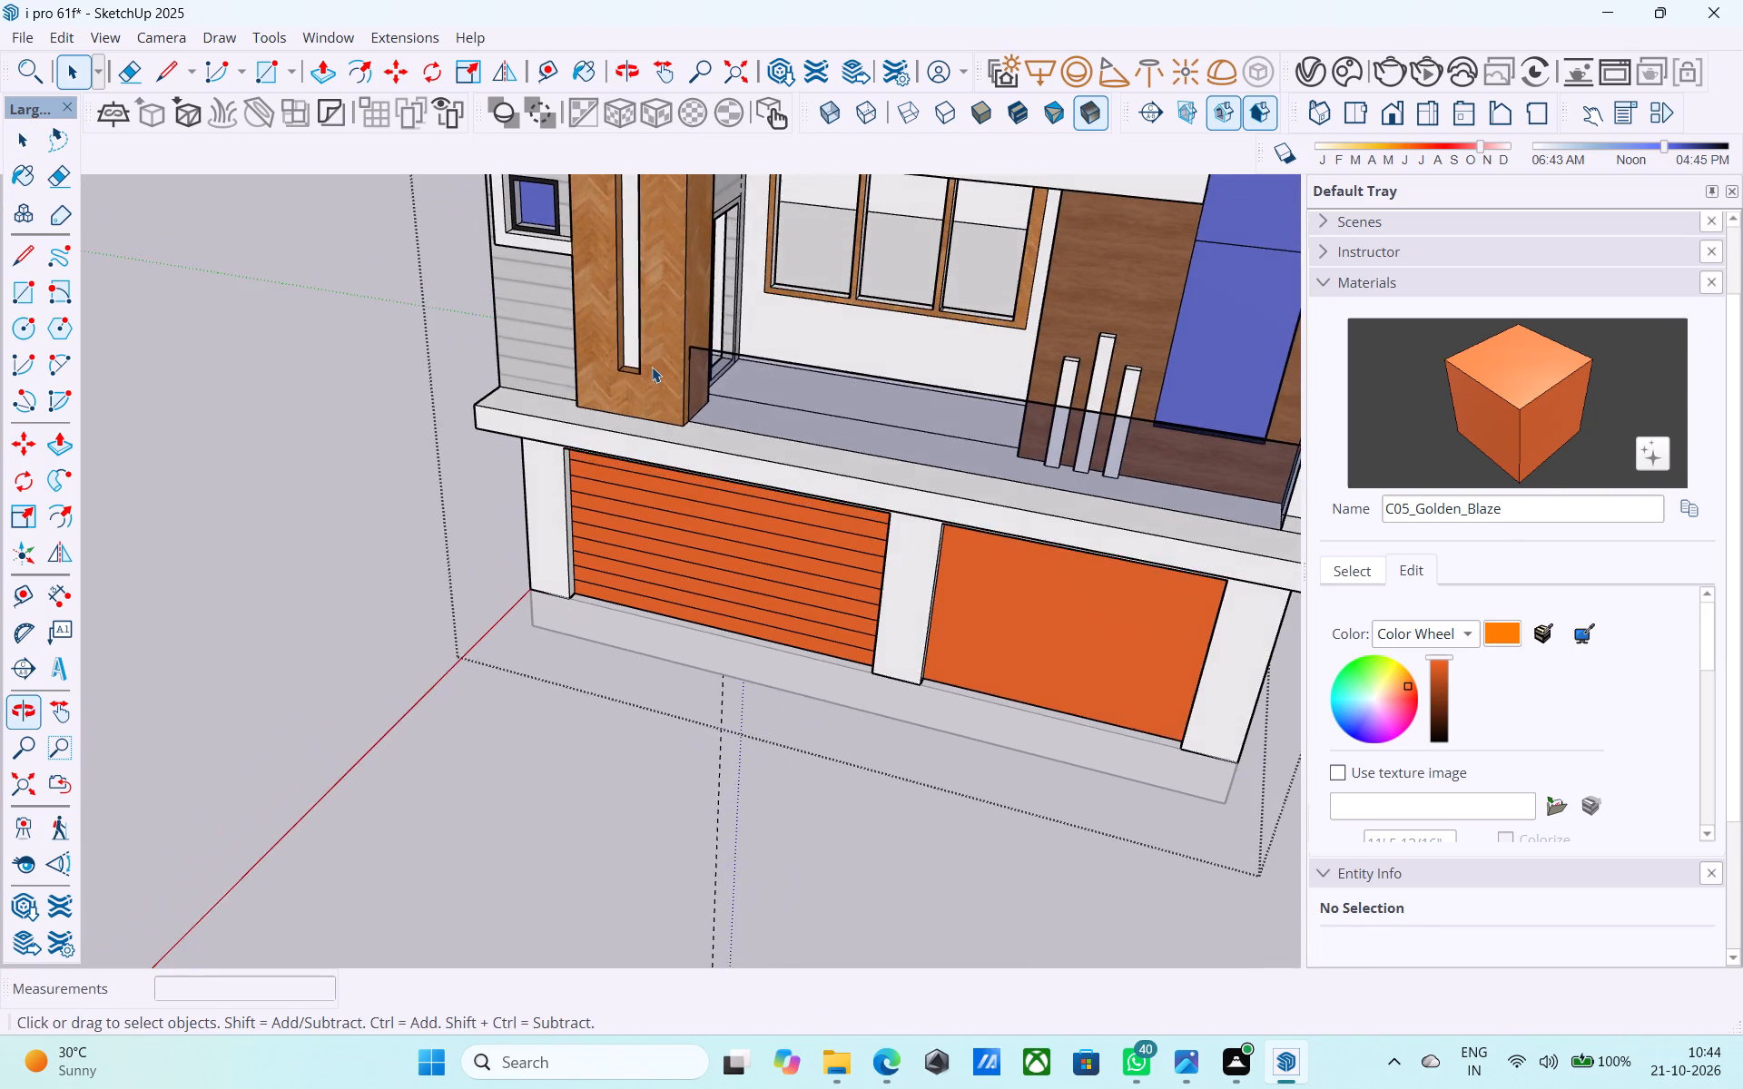
scroll(652, 367, "up", 4)
scroll(654, 368, "down", 5)
scroll(540, 427, "down", 4)
middle_click_drag(749, 490, 768, 446)
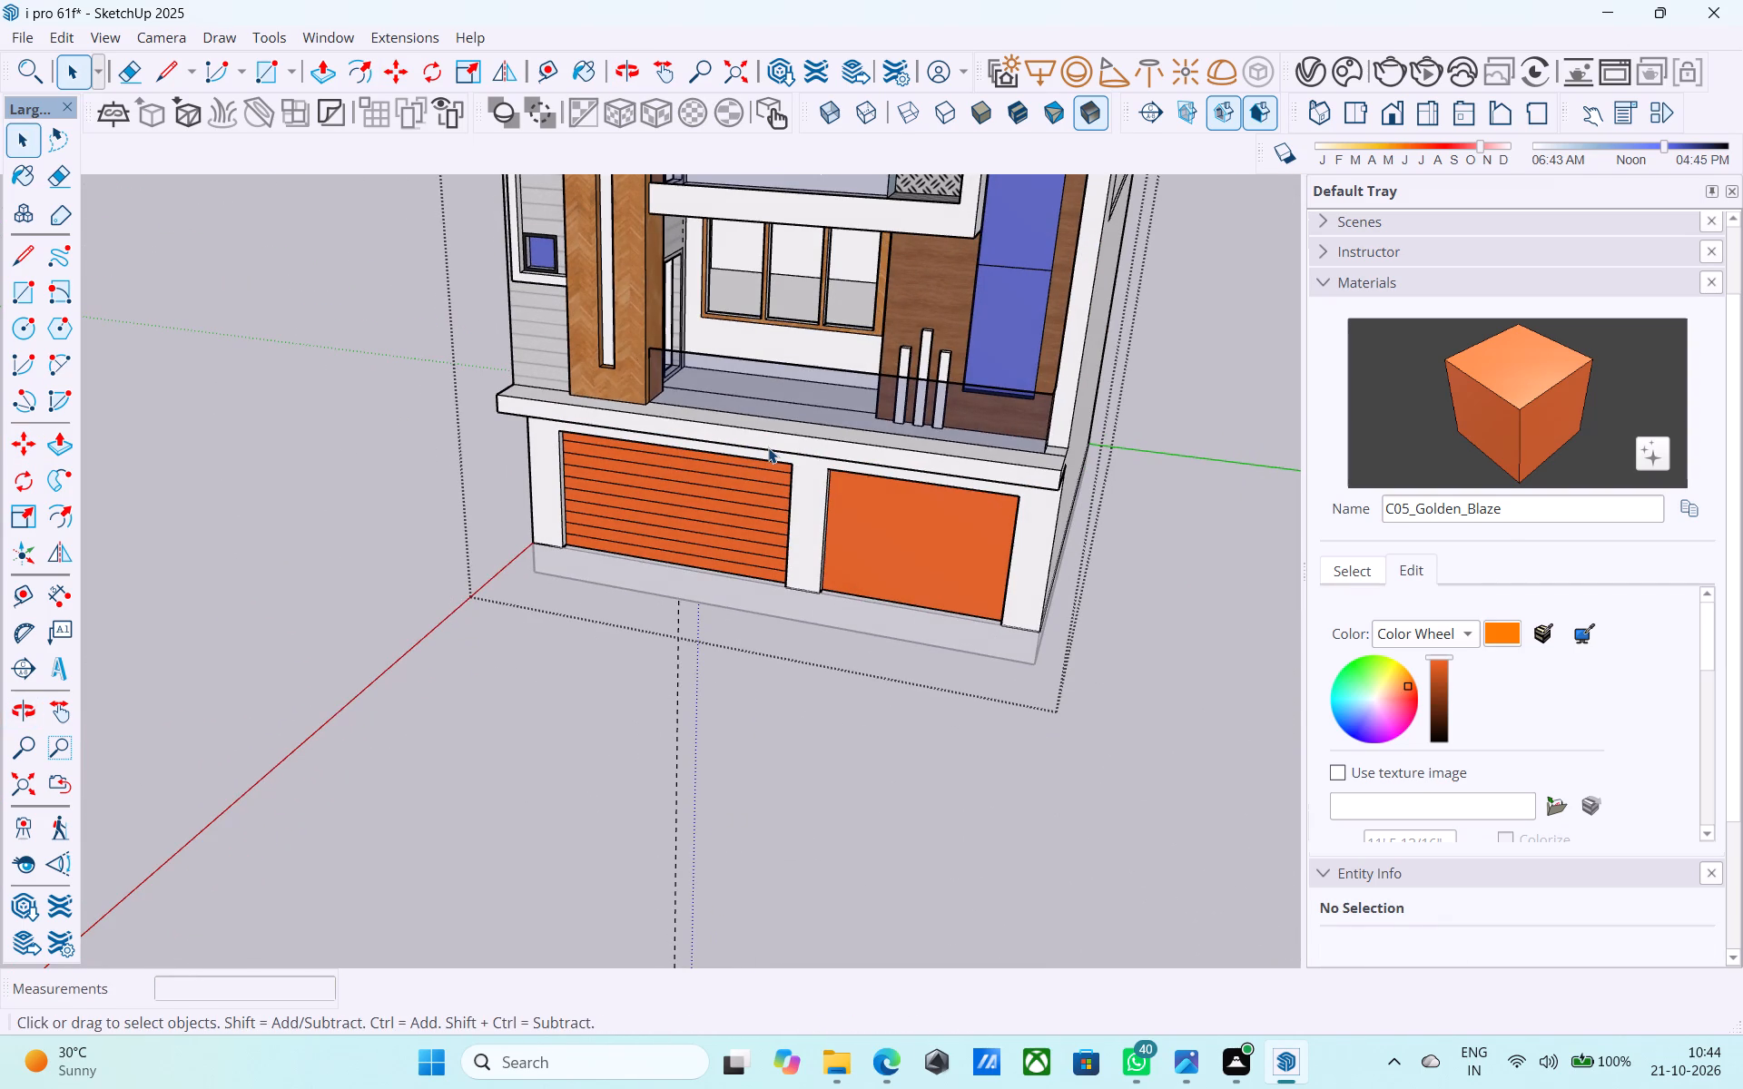
scroll(766, 473, "down", 9)
middle_click_drag(700, 541, 729, 487)
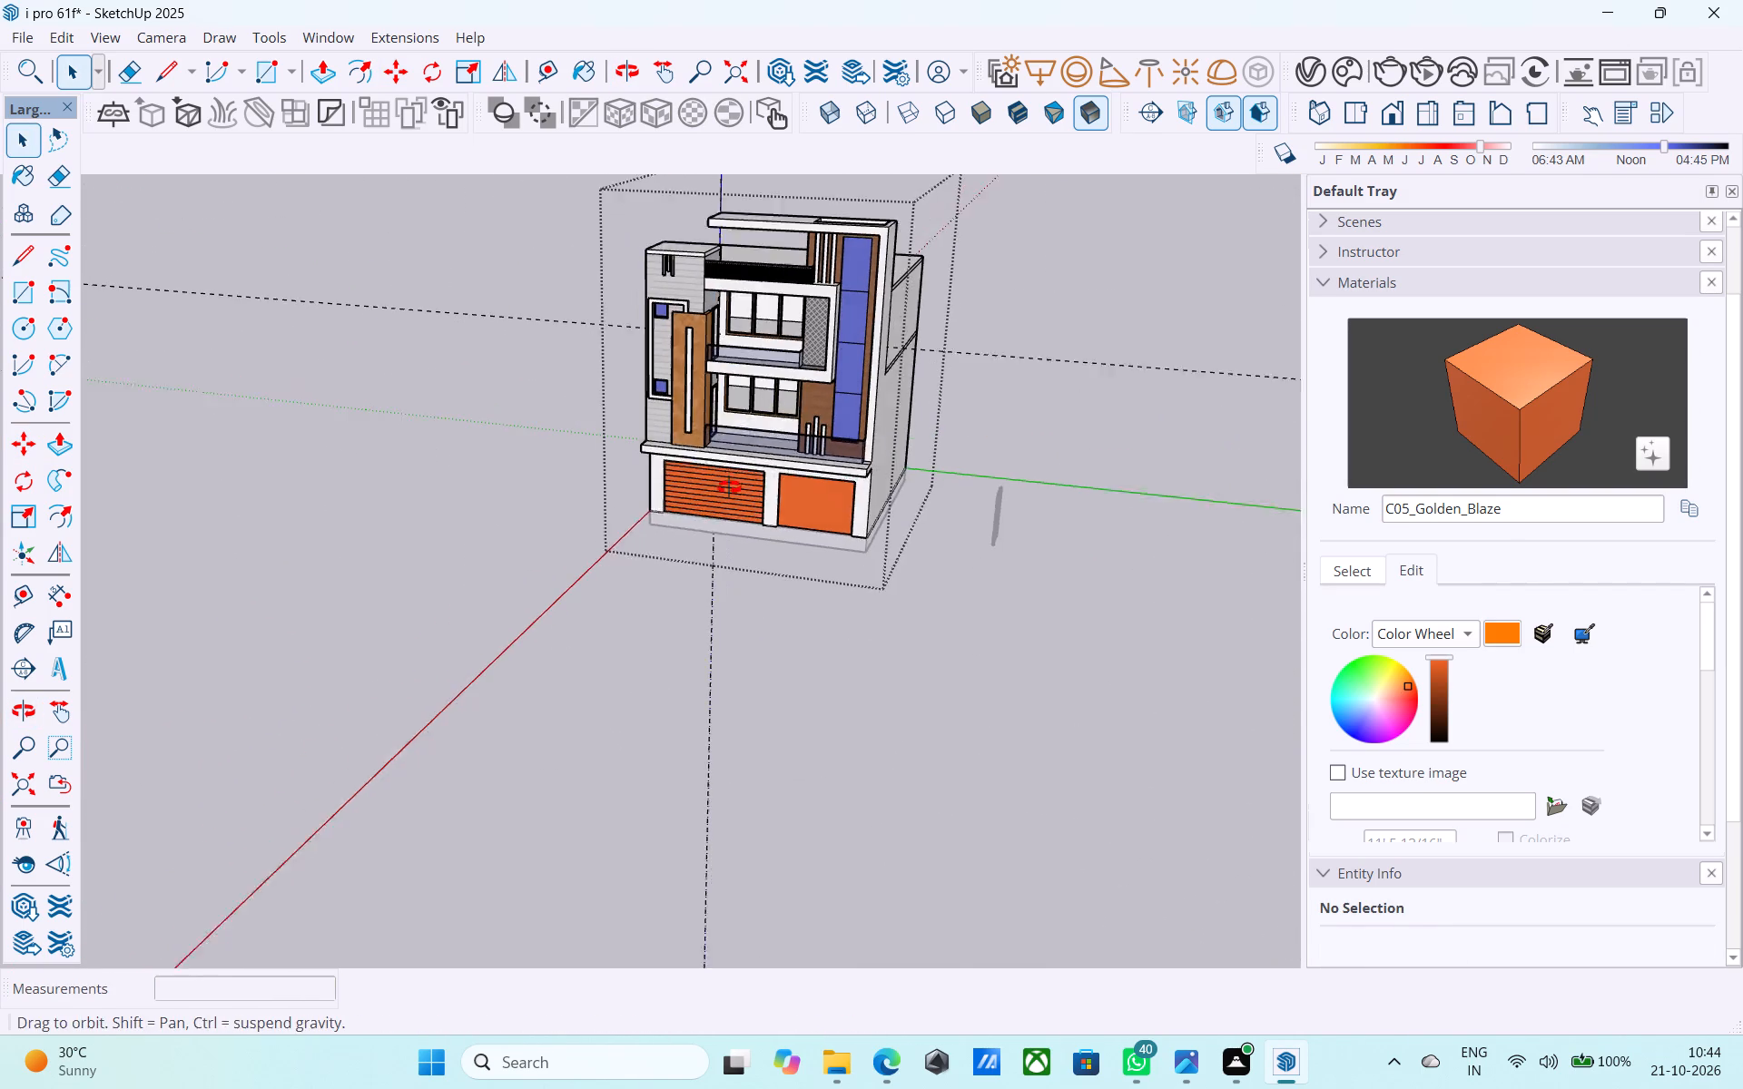
middle_click_drag(729, 487, 737, 478)
scroll(822, 361, "up", 5)
scroll(802, 355, "down", 4)
scroll(548, 460, "down", 1)
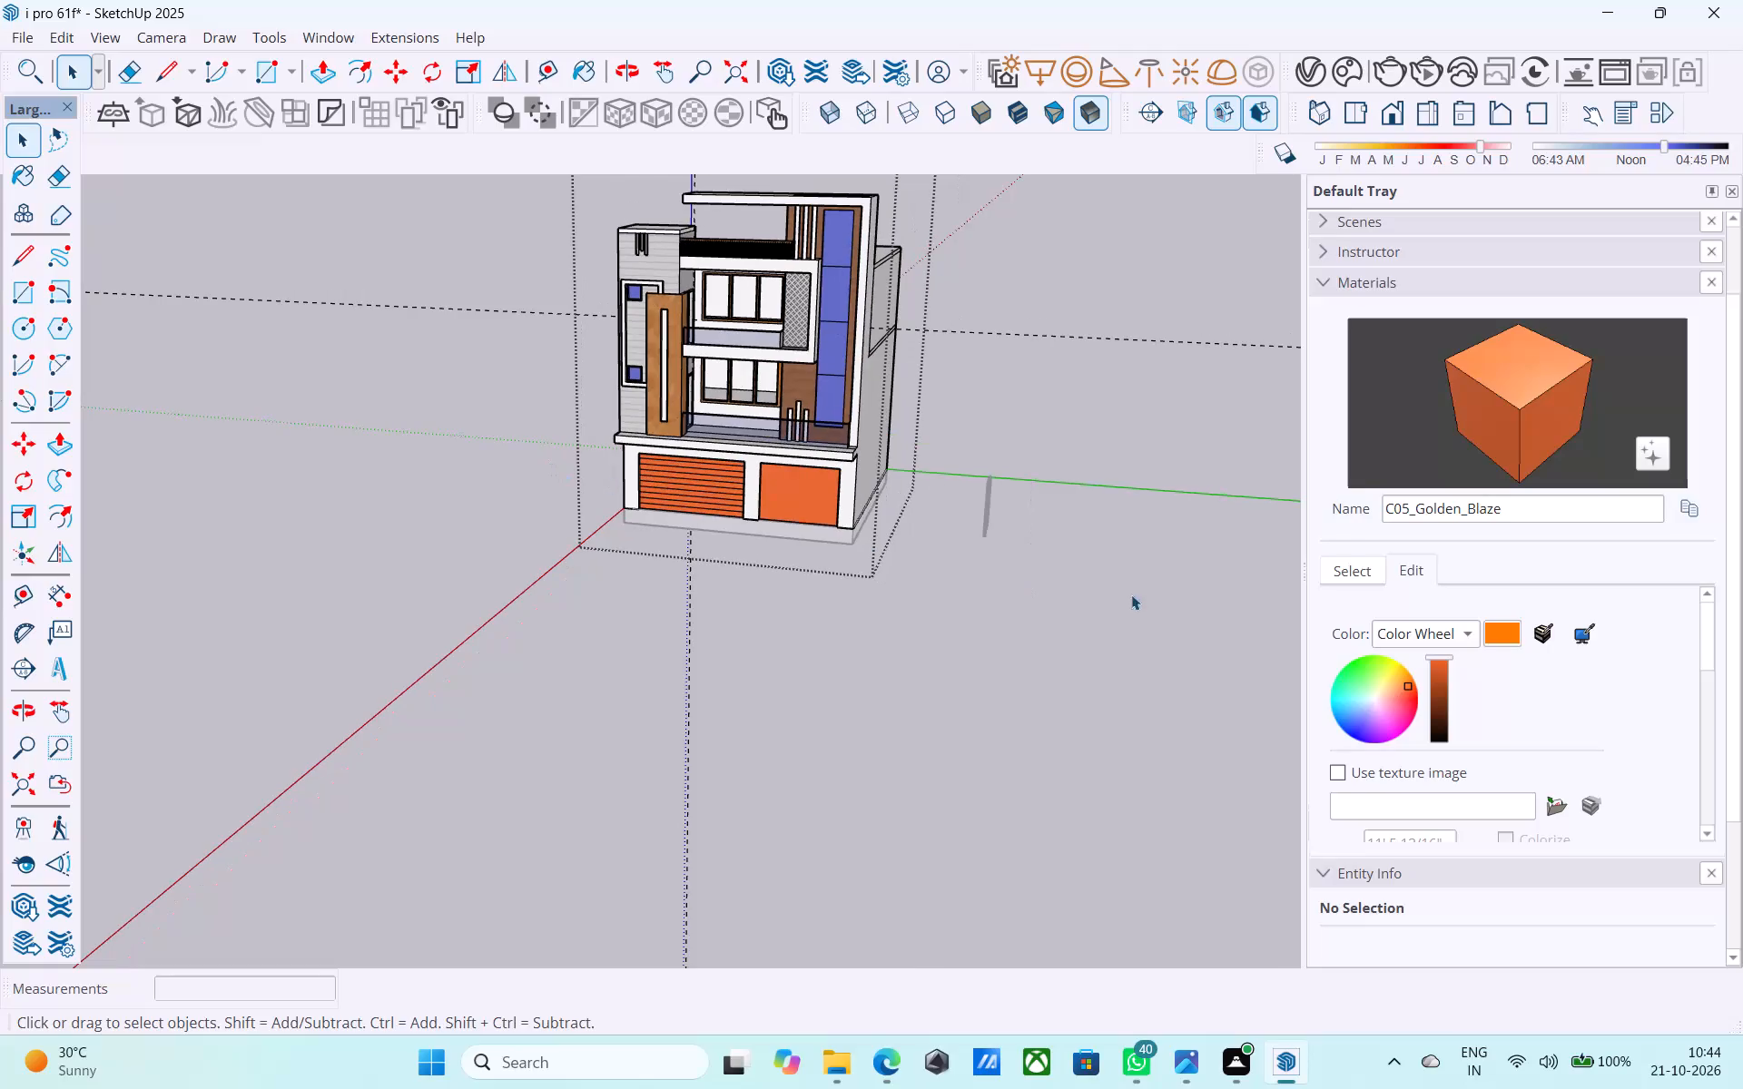
Paint the walls around the windows on both balcony floors with E01_Mint_Frost from the Solid Colors collection.
left_click(1344, 569)
scroll(1409, 730, "down", 1)
scroll(1409, 730, "up", 1)
scroll(1409, 730, "down", 4)
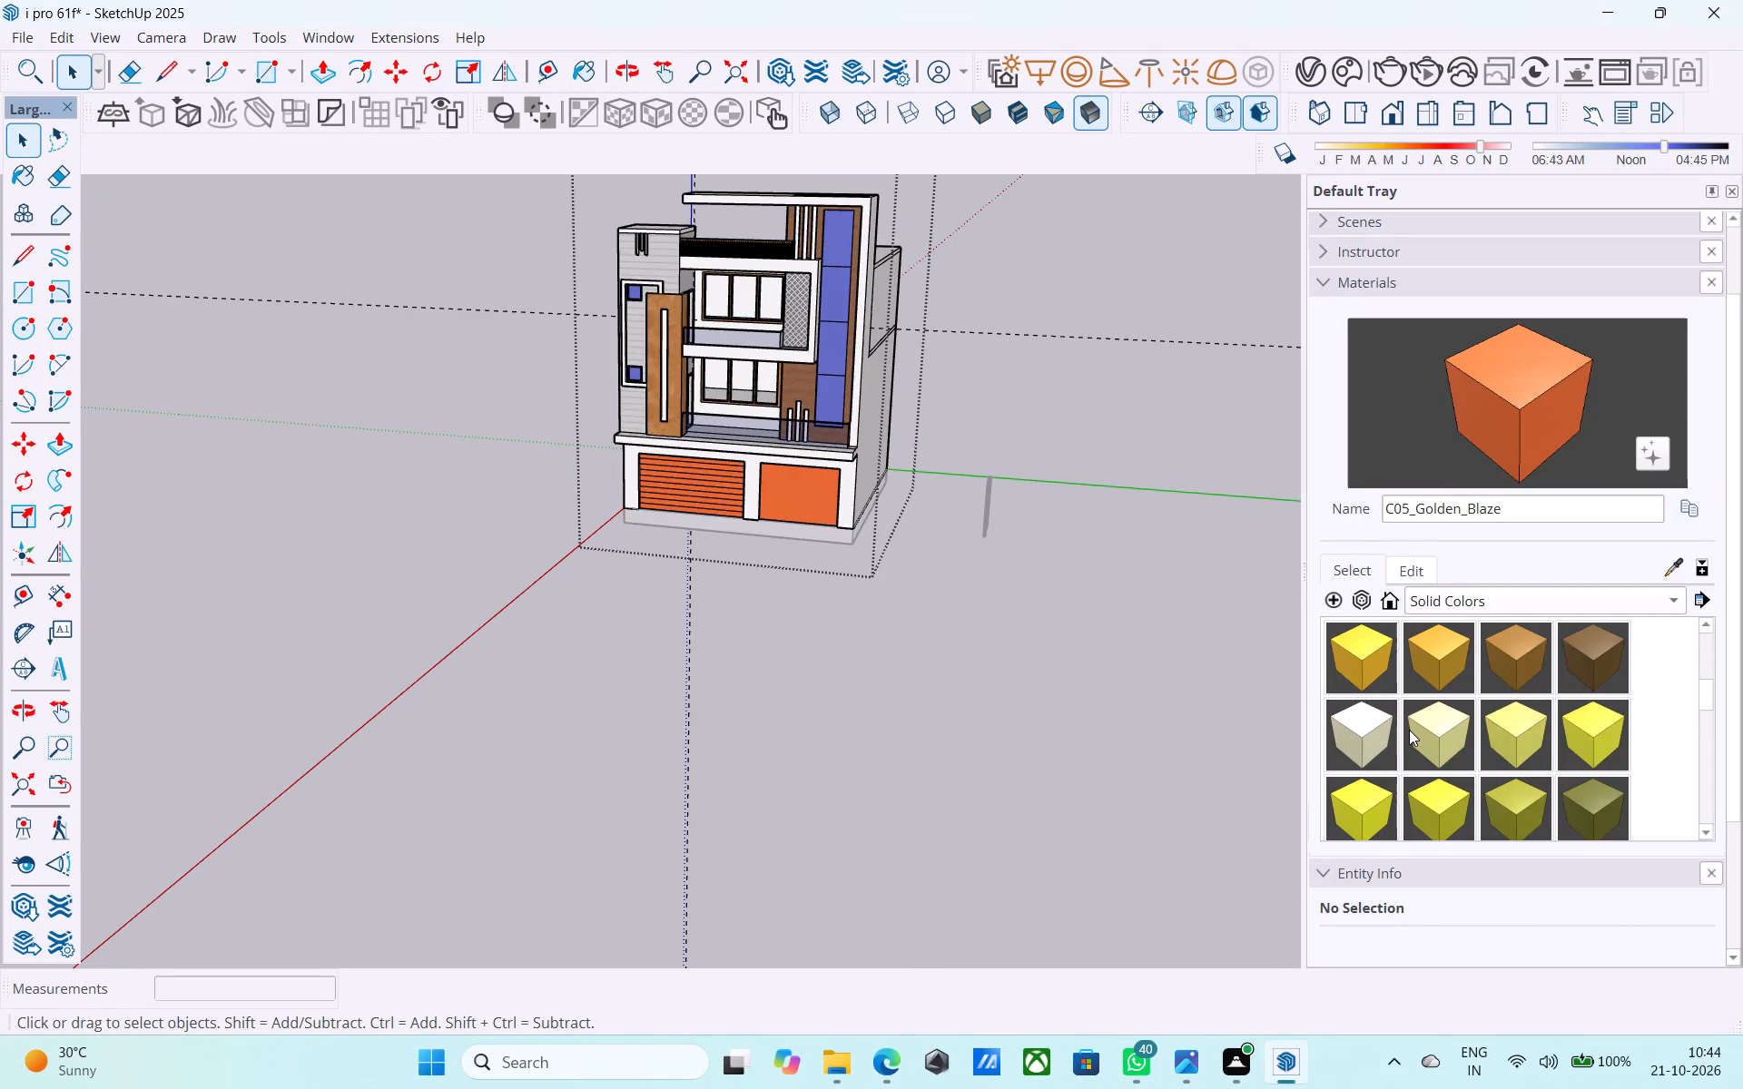
scroll(1409, 730, "down", 3)
scroll(1409, 730, "up", 4)
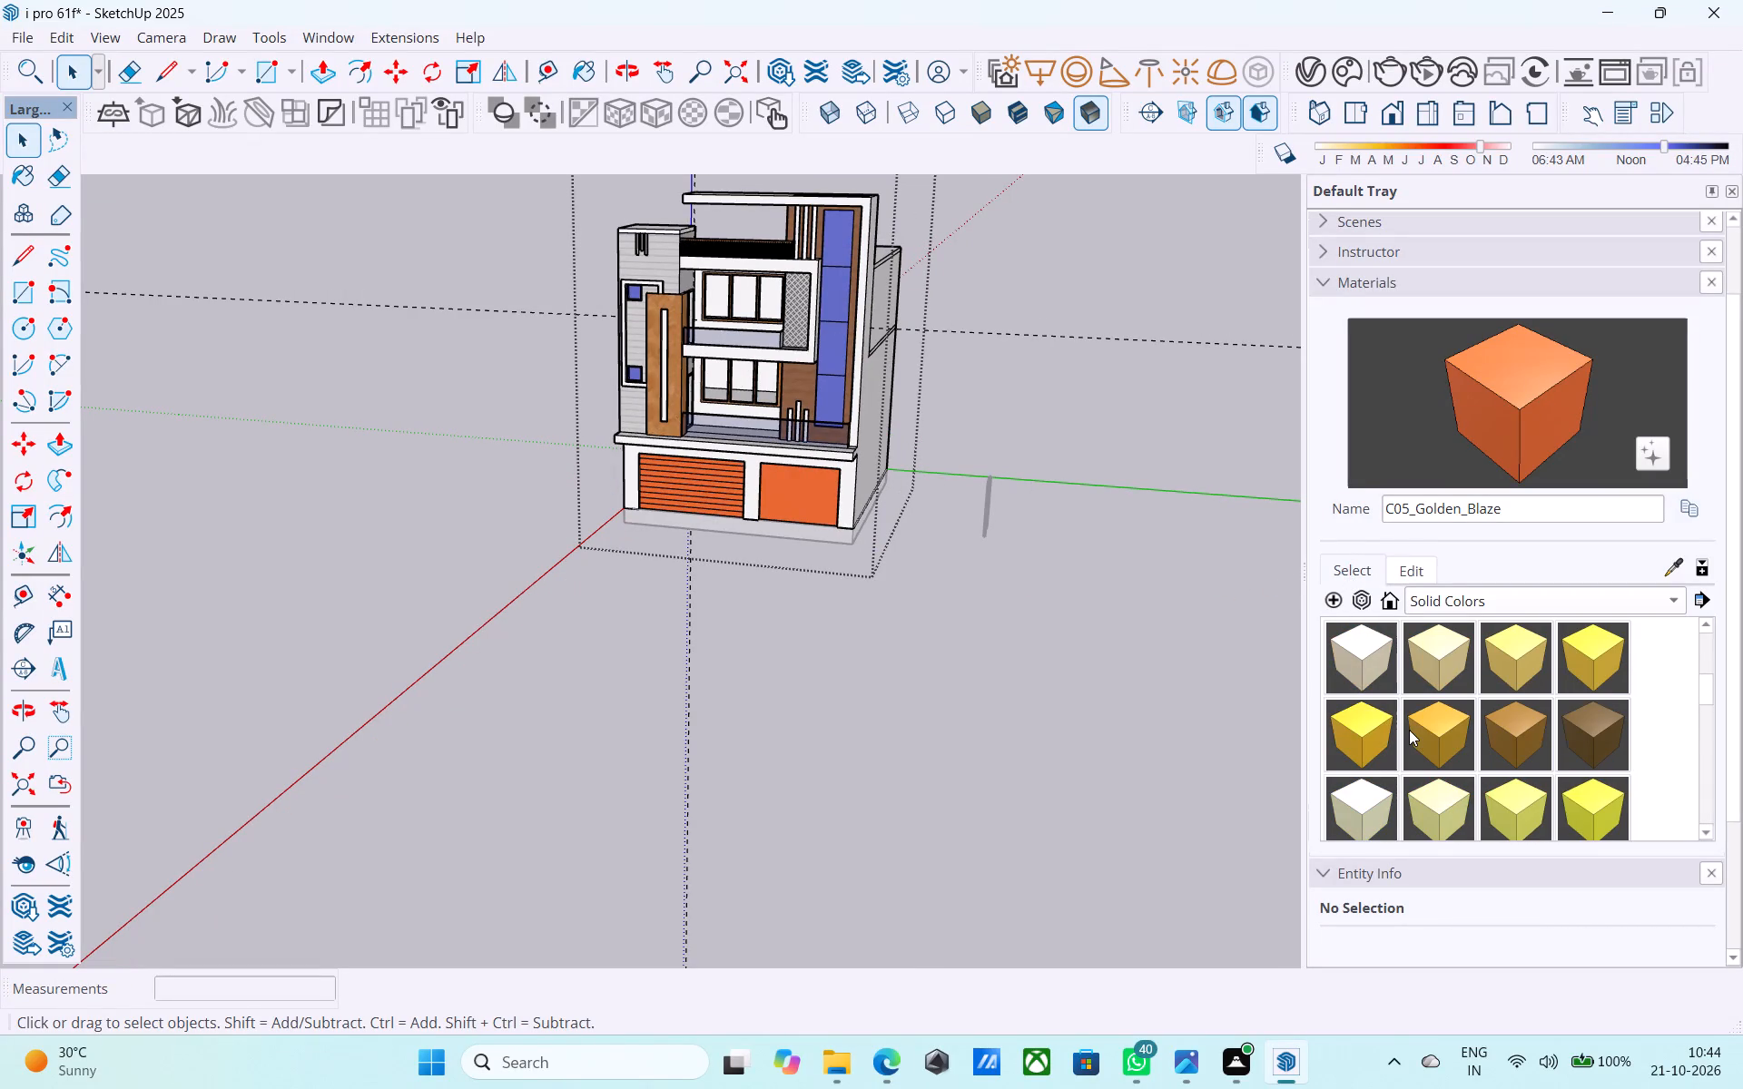
left_click(1374, 803)
scroll(695, 300, "up", 6)
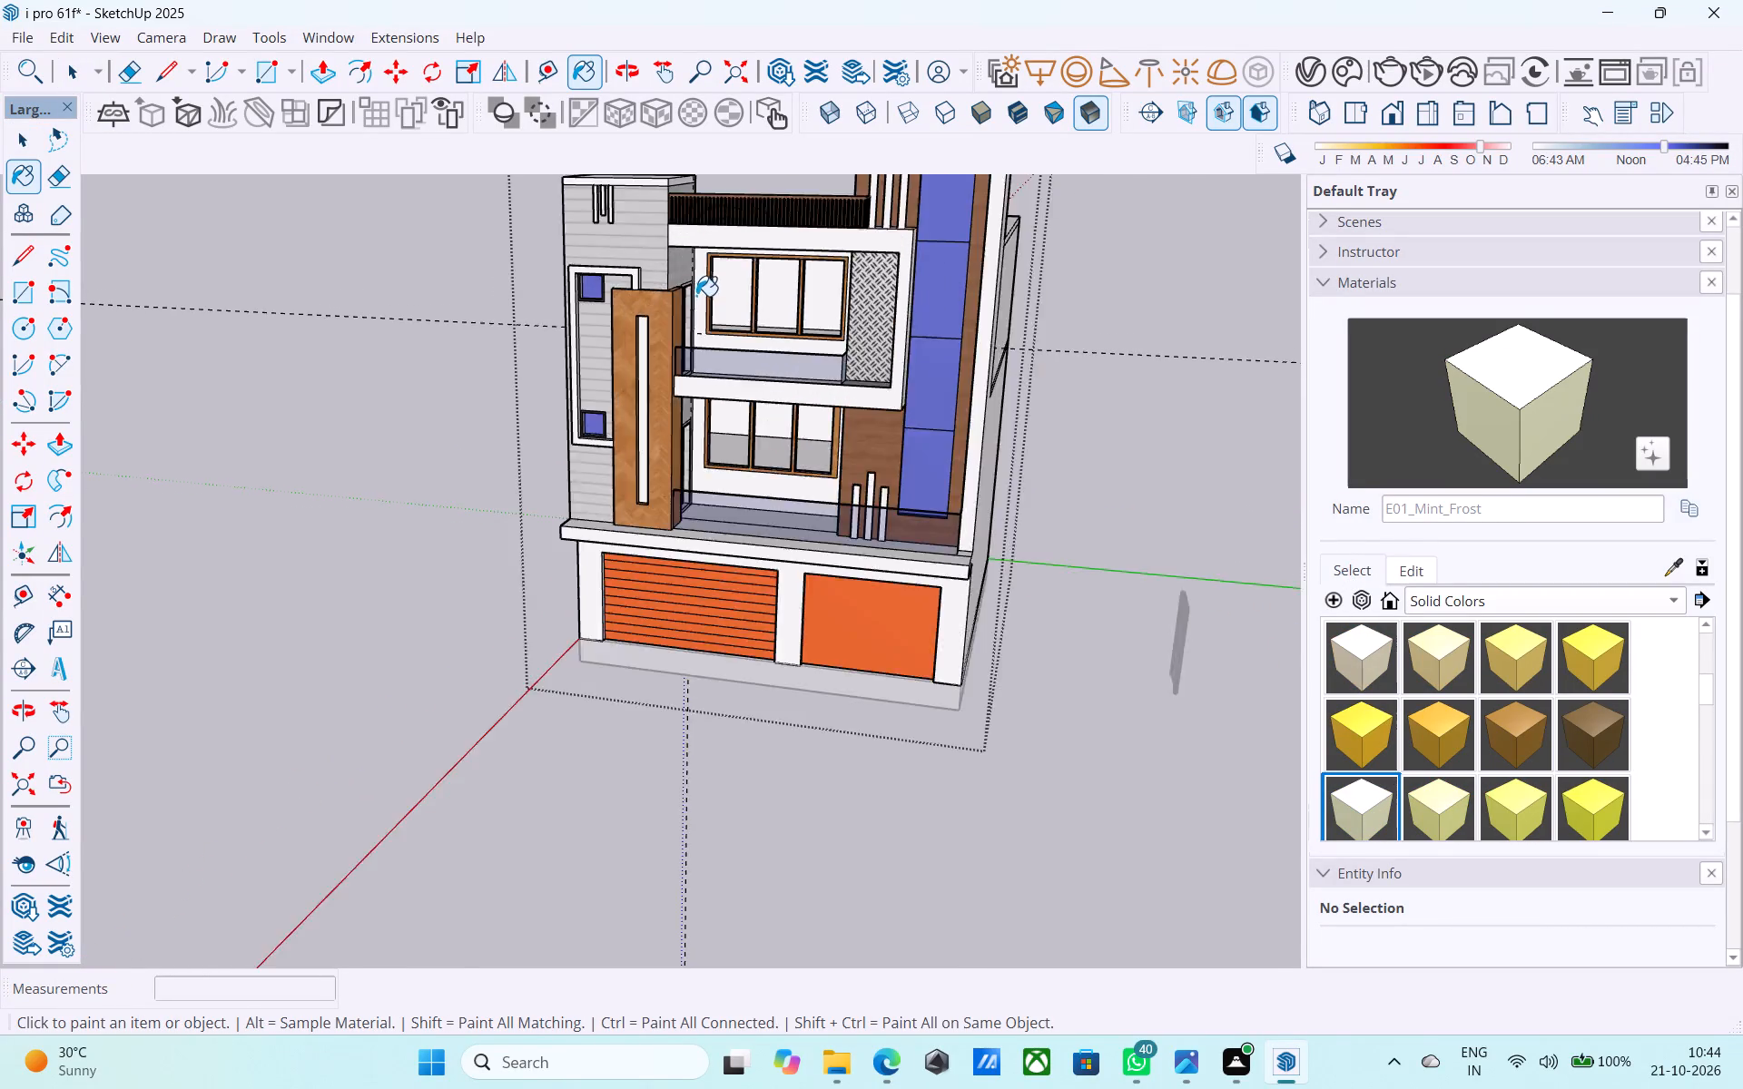
scroll(696, 296, "up", 6)
left_click(705, 289)
left_click(703, 595)
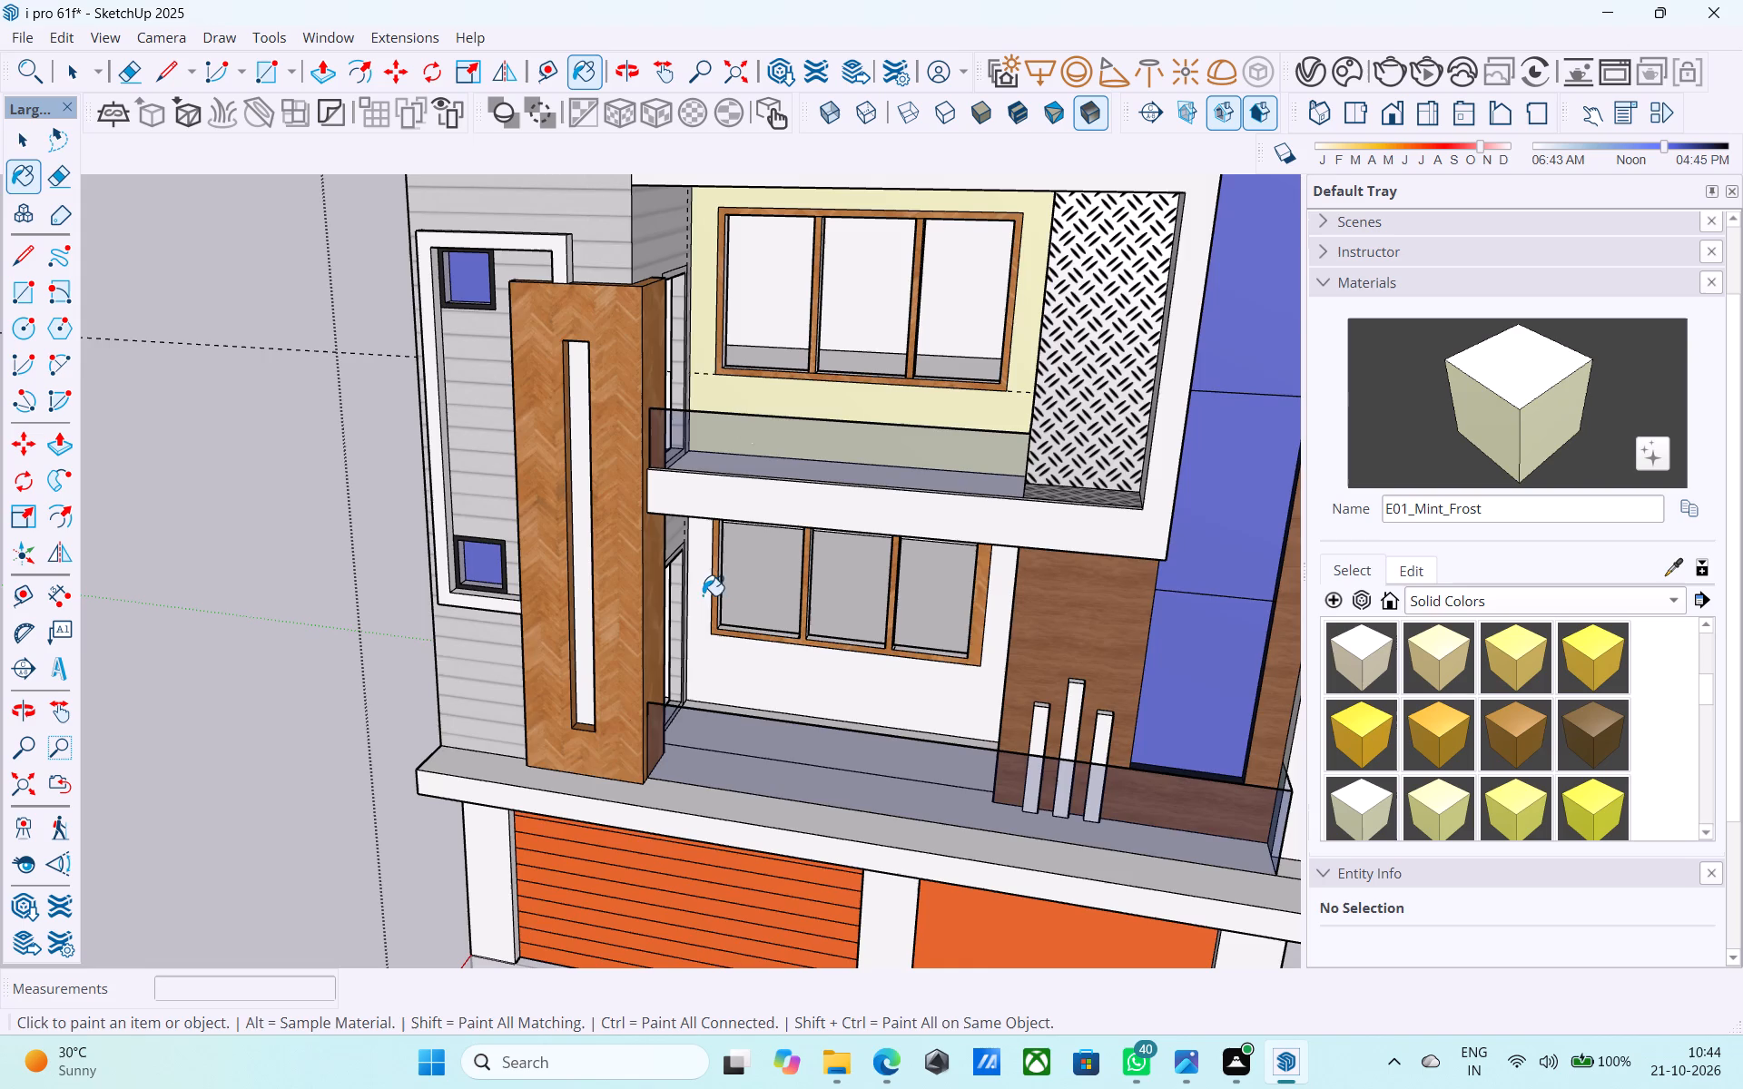
scroll(709, 610, "down", 6)
middle_click_drag(705, 636, 715, 585)
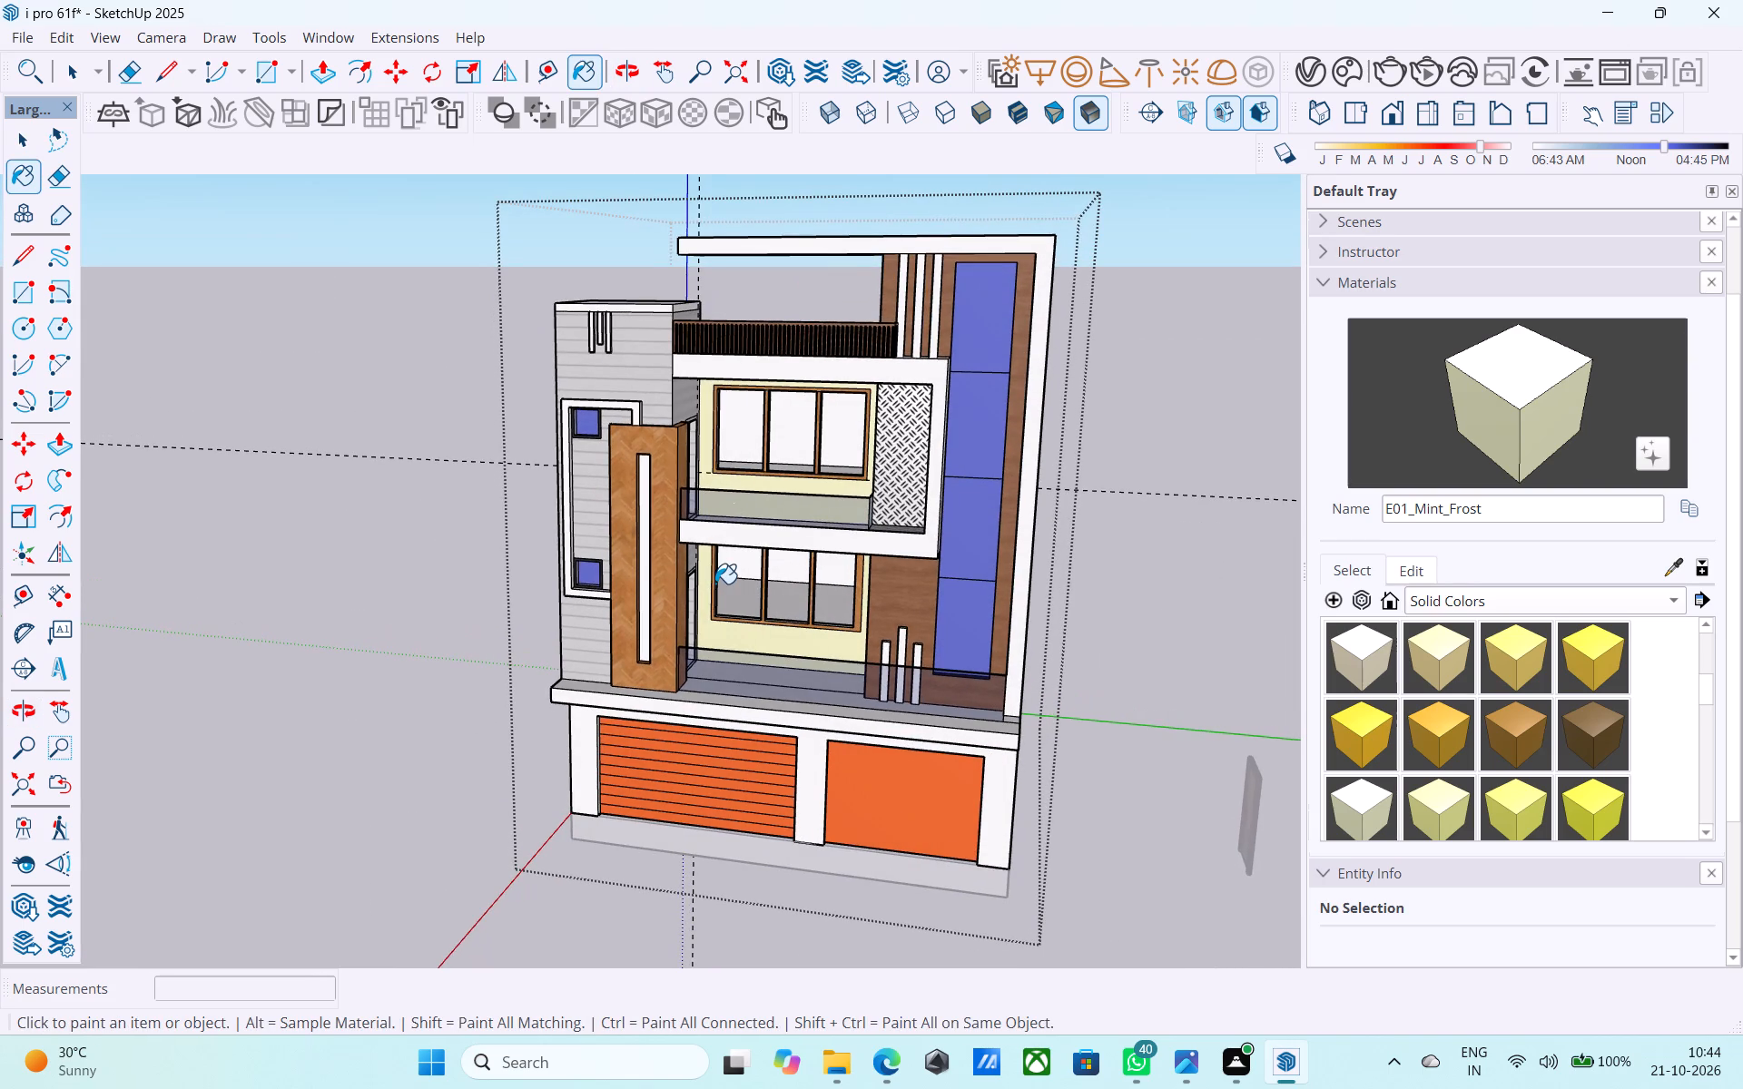
Examine the painted facade from several angles, from the balcony walls down to the shutter panels.
scroll(717, 583, "down", 2)
middle_click_drag(717, 582, 1050, 567)
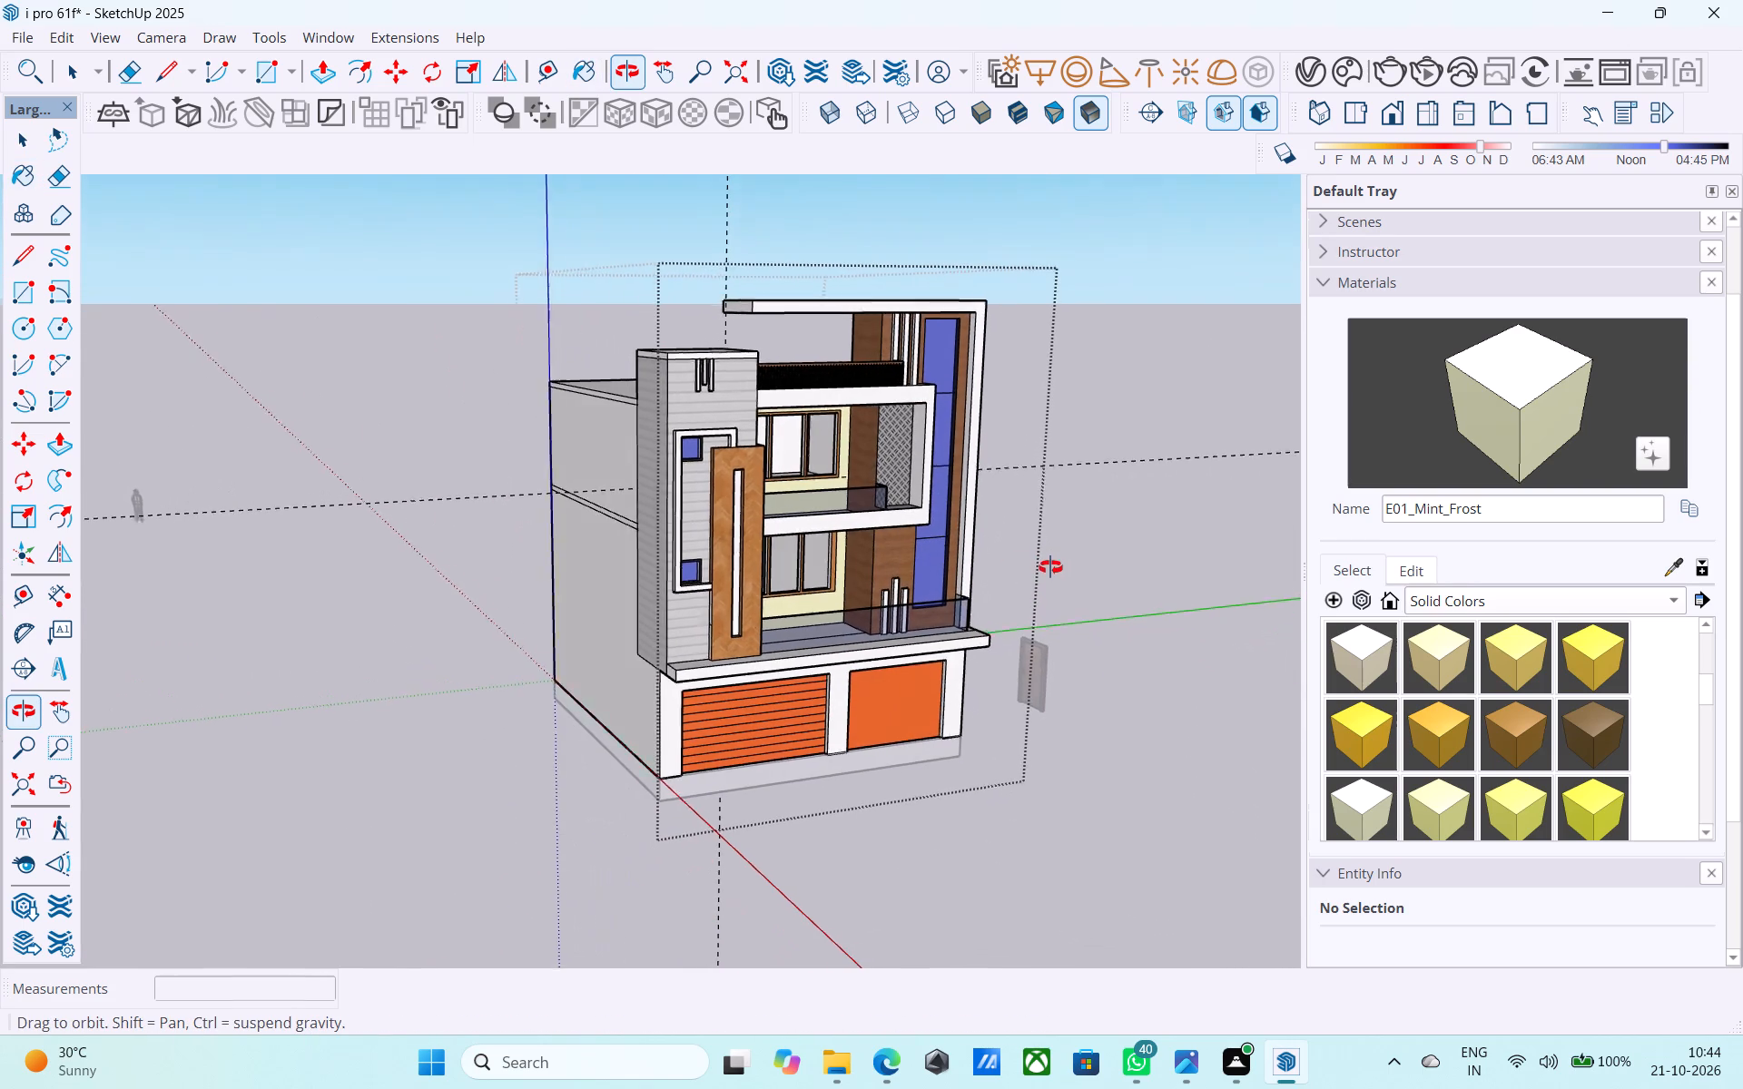
middle_click_drag(1050, 567, 705, 424)
scroll(701, 424, "up", 2)
scroll(701, 424, "down", 1)
middle_click_drag(701, 424, 701, 426, "shift")
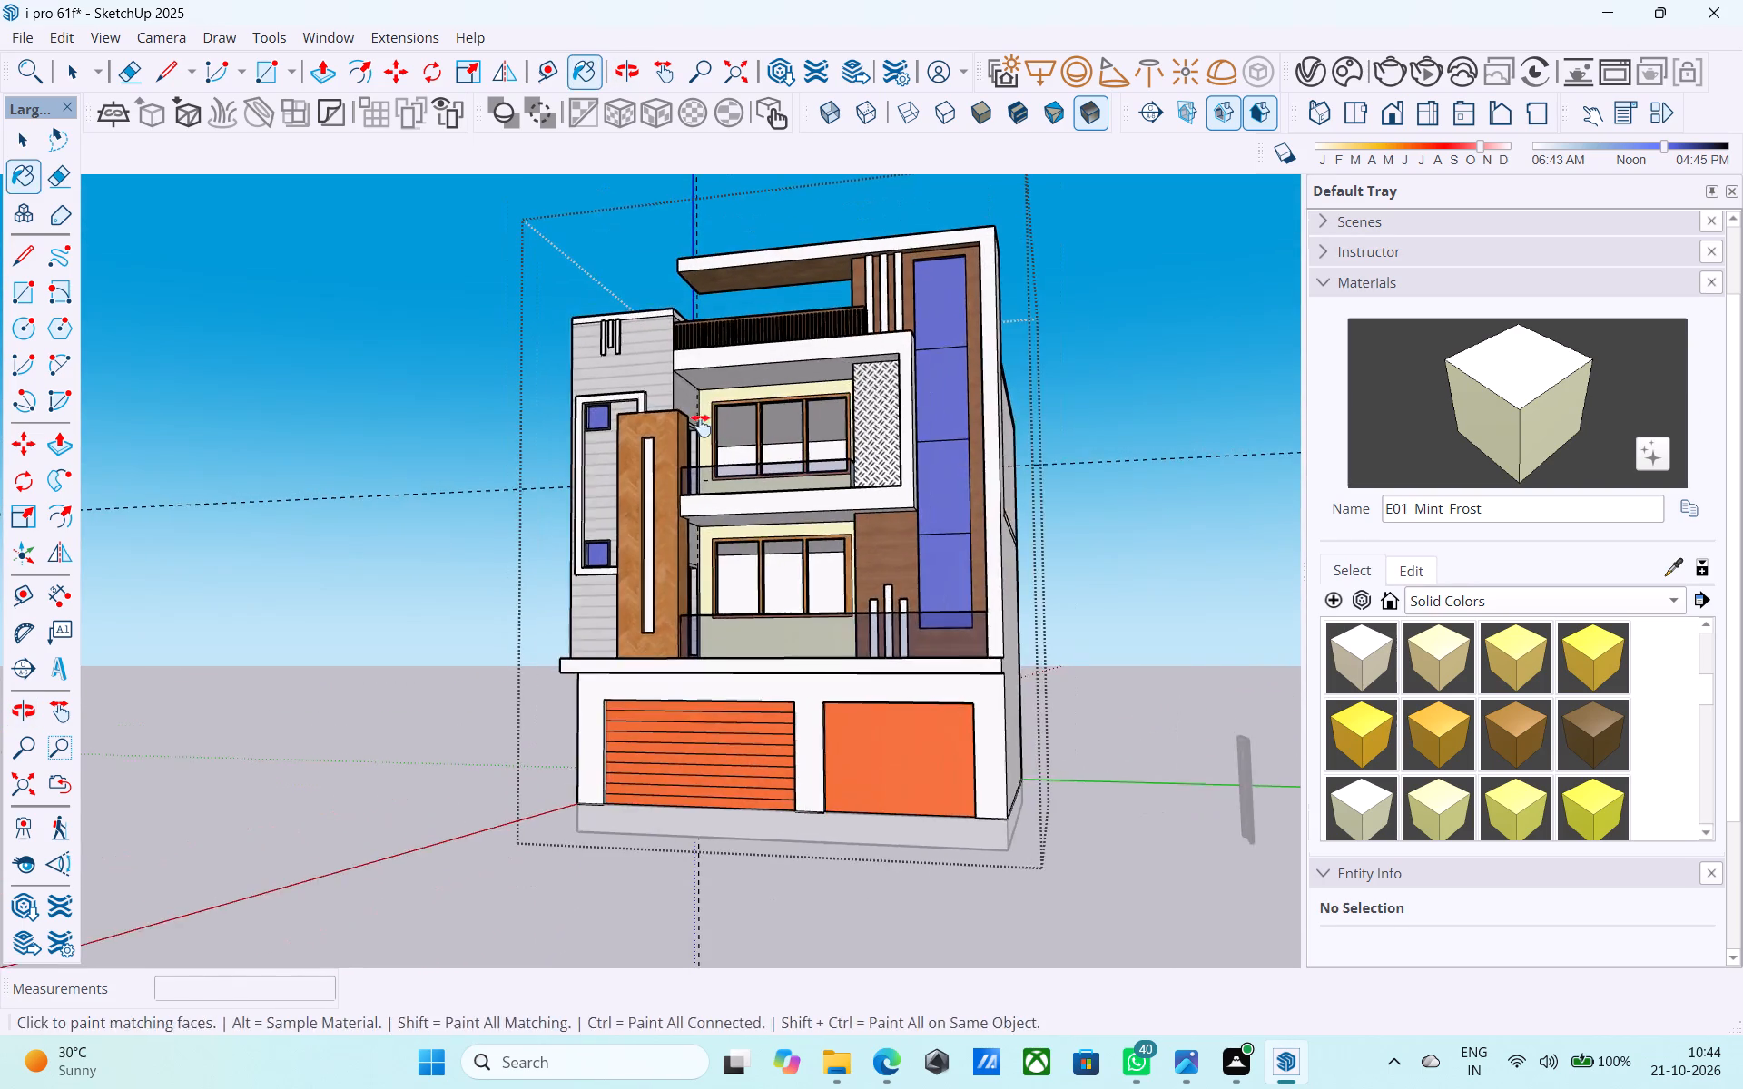
middle_click_drag(701, 426, 954, 751, "shift")
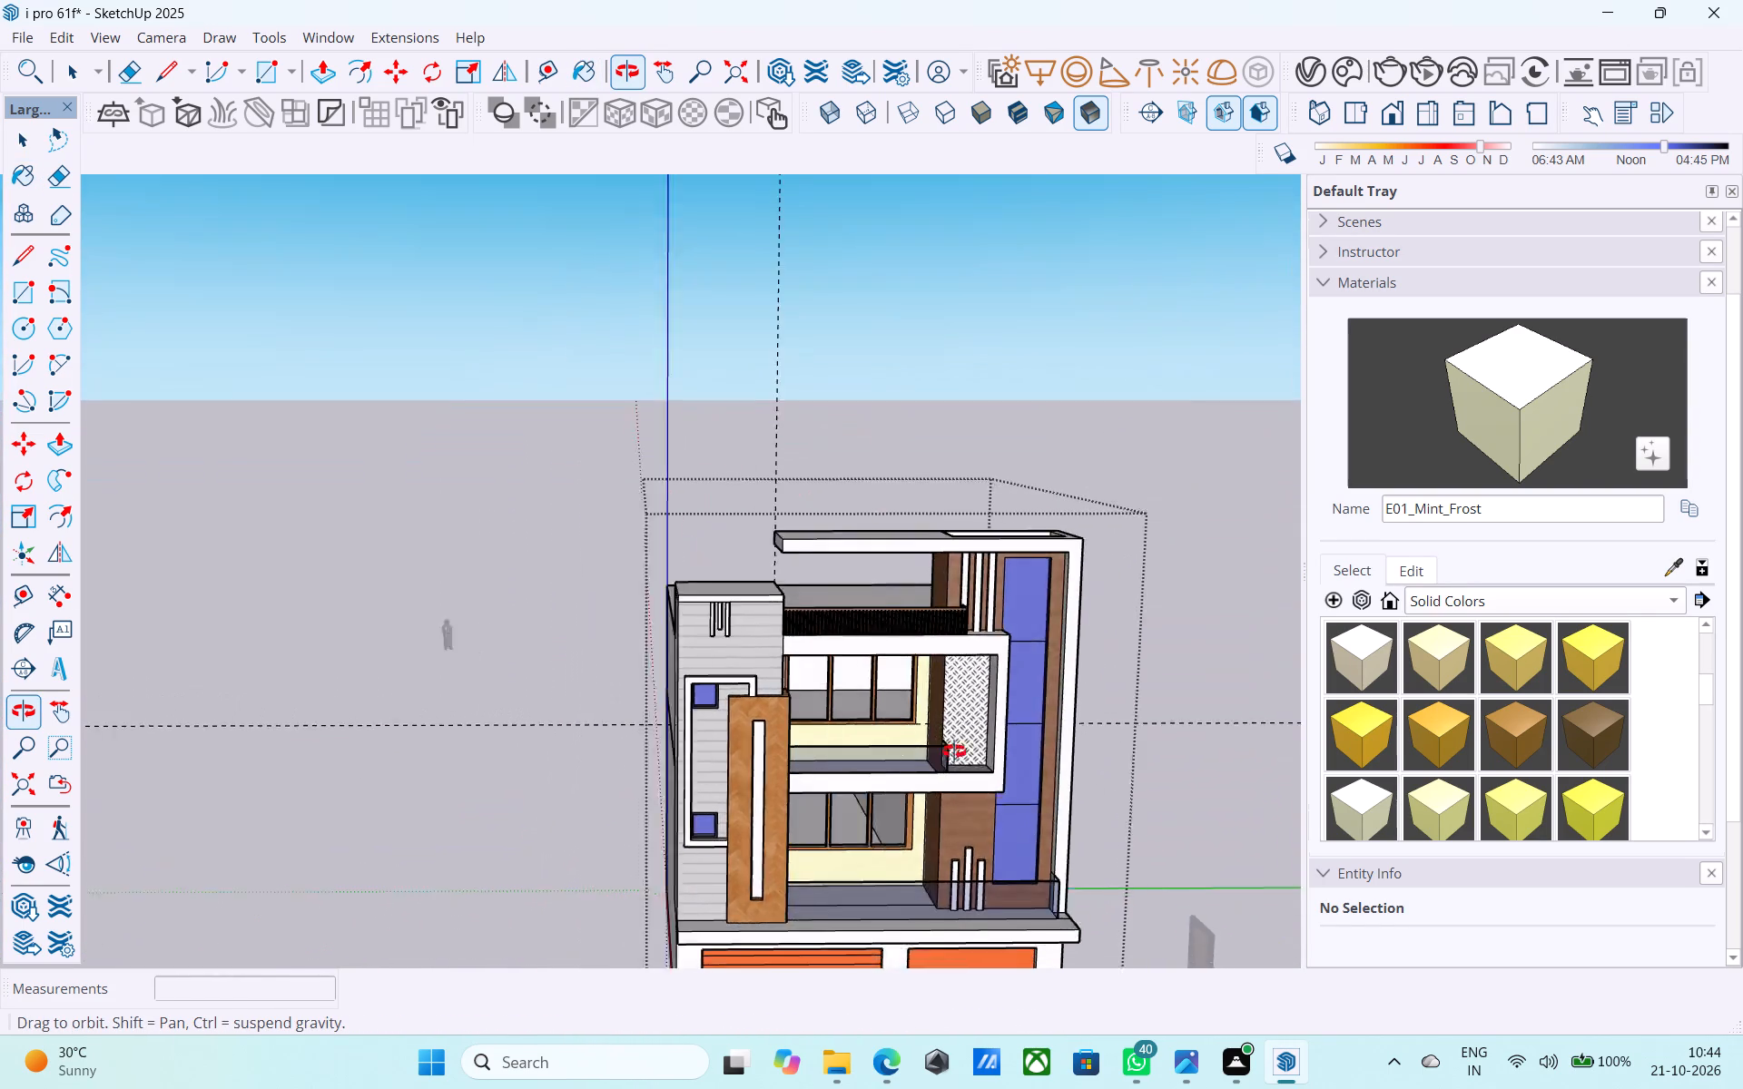
middle_click_drag(954, 751, 1062, 771, "shift")
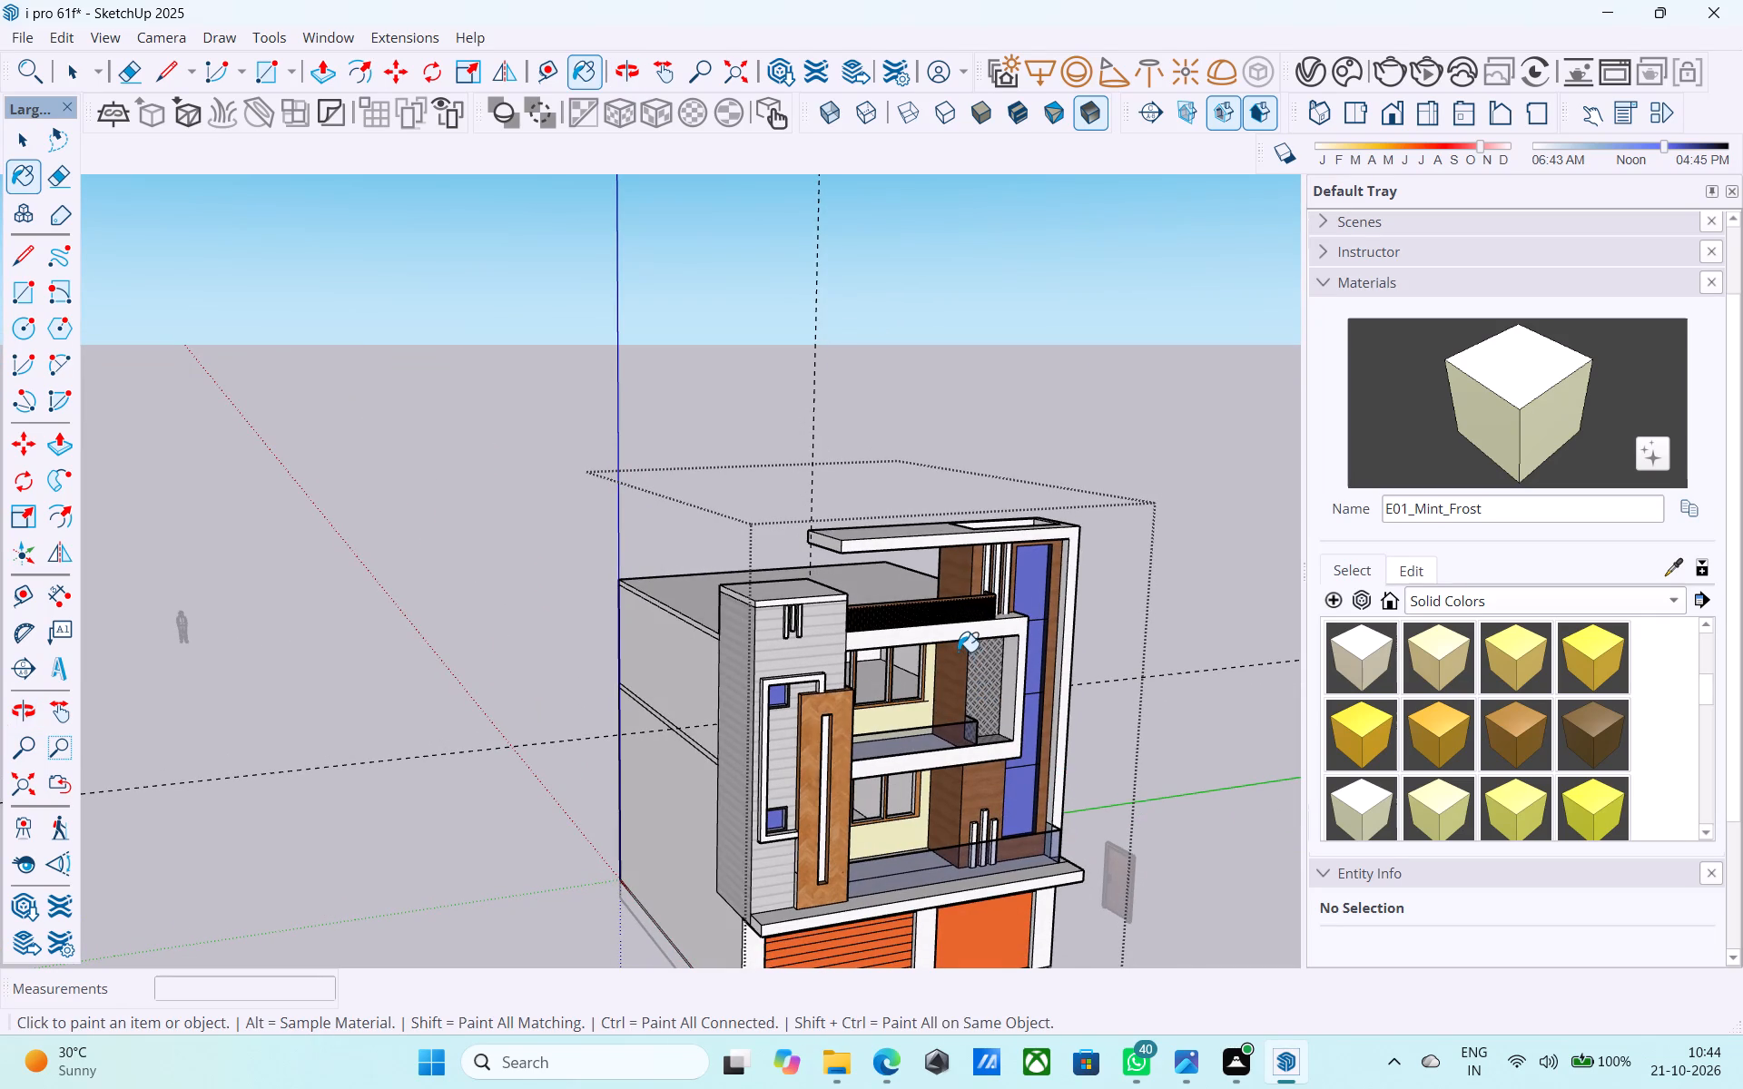
middle_click_drag(958, 643, 730, 434)
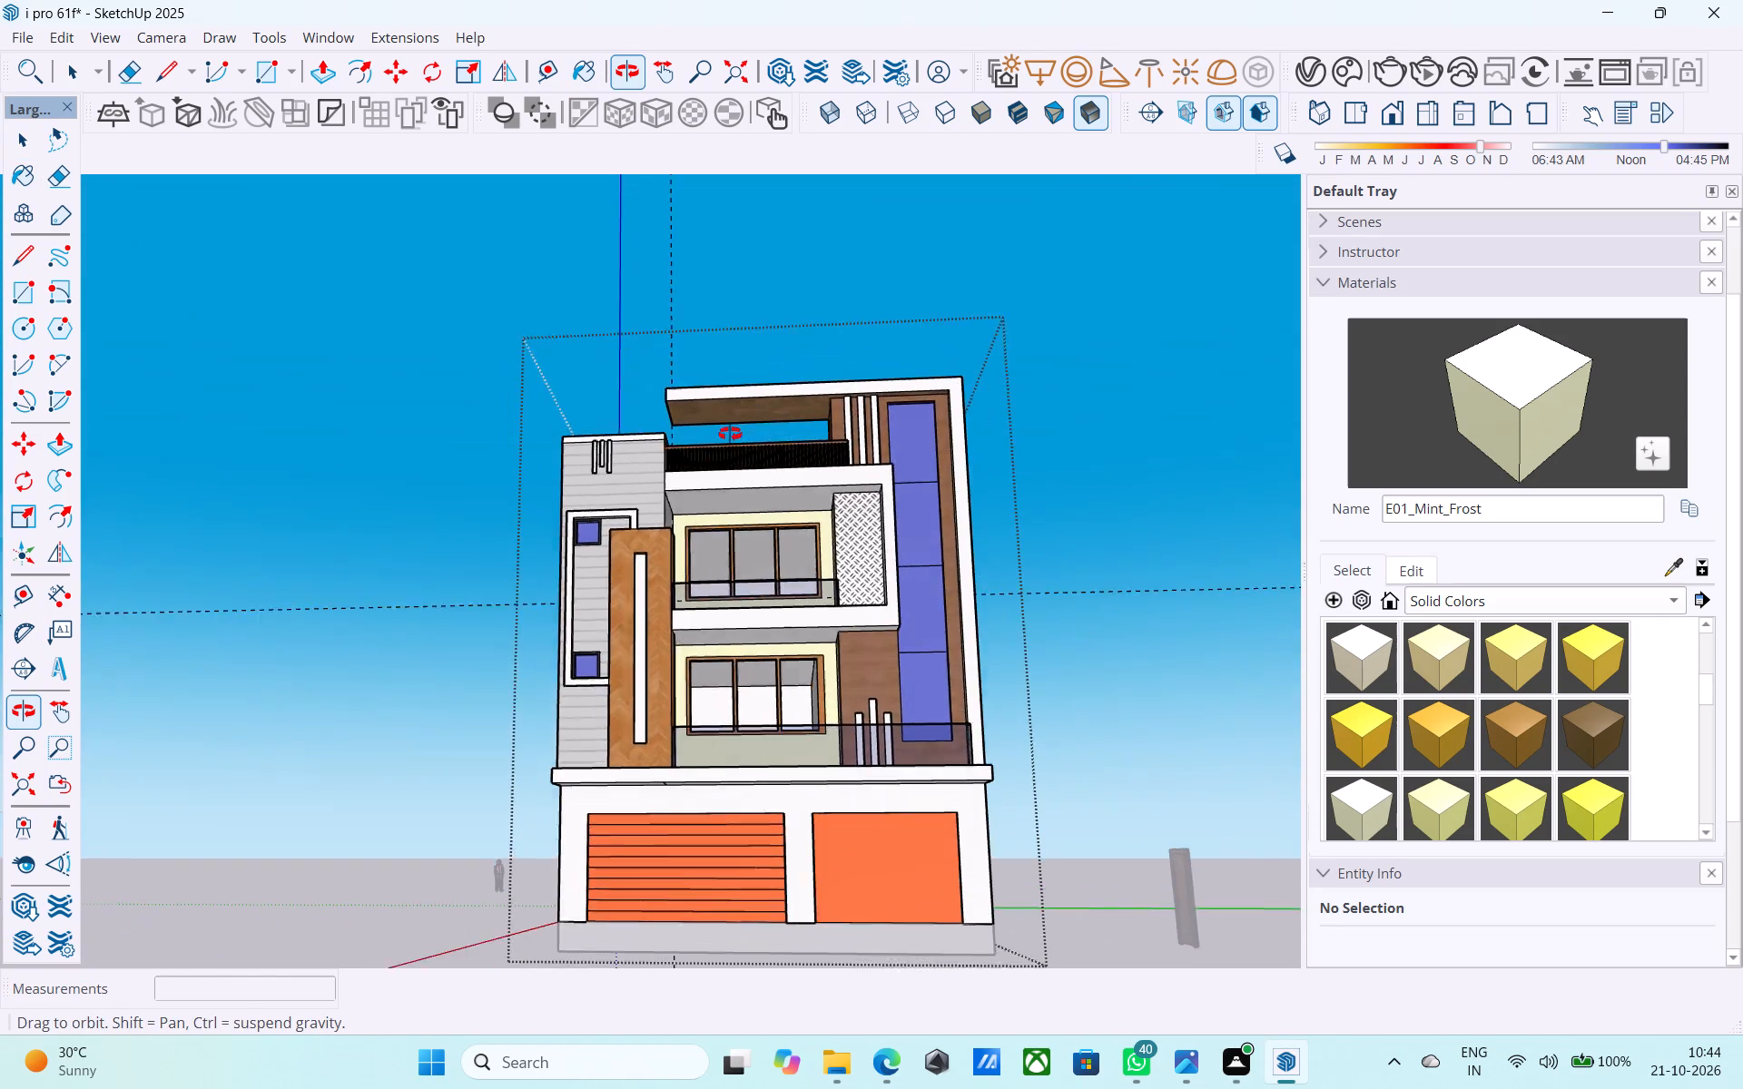
middle_click_drag(730, 434, 734, 429)
scroll(734, 421, "down", 4)
middle_click_drag(734, 425, 640, 551)
middle_click_drag(691, 518, 598, 637)
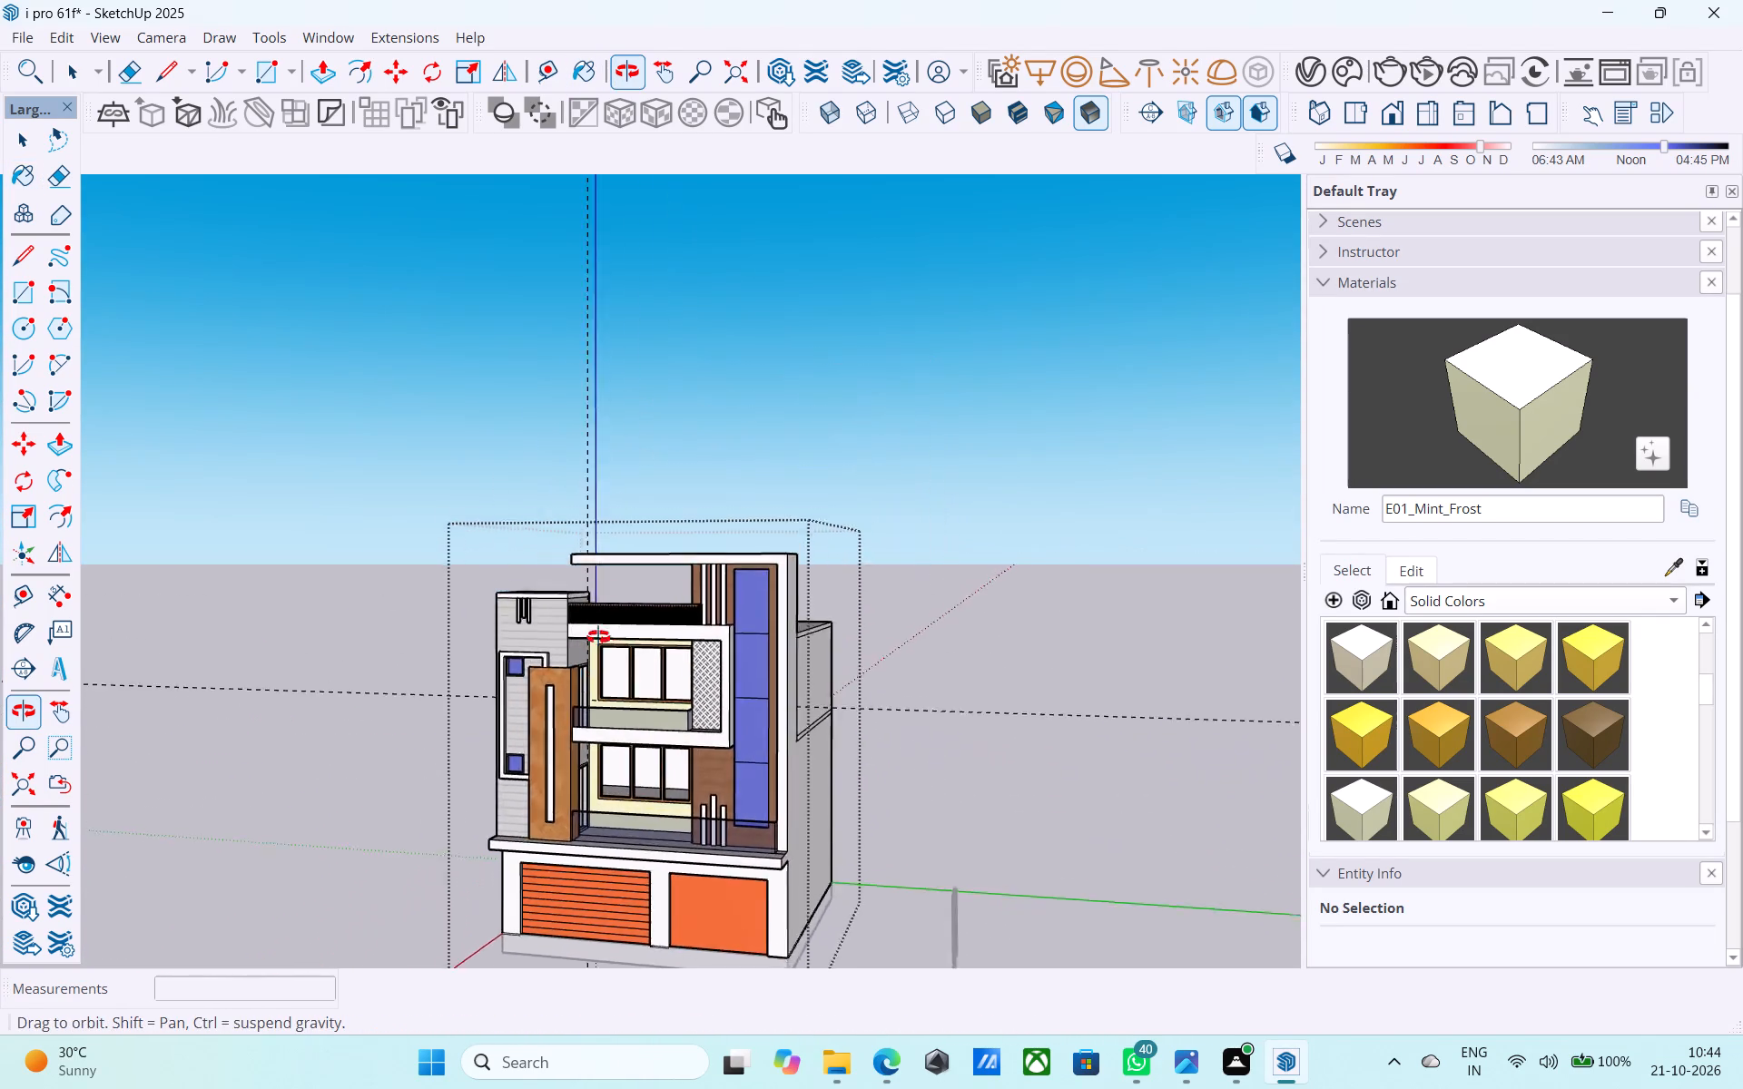
scroll(596, 639, "up", 5)
middle_click_drag(598, 637, 620, 618)
Save the model.
key("ctrl+s")
left_click(765, 709)
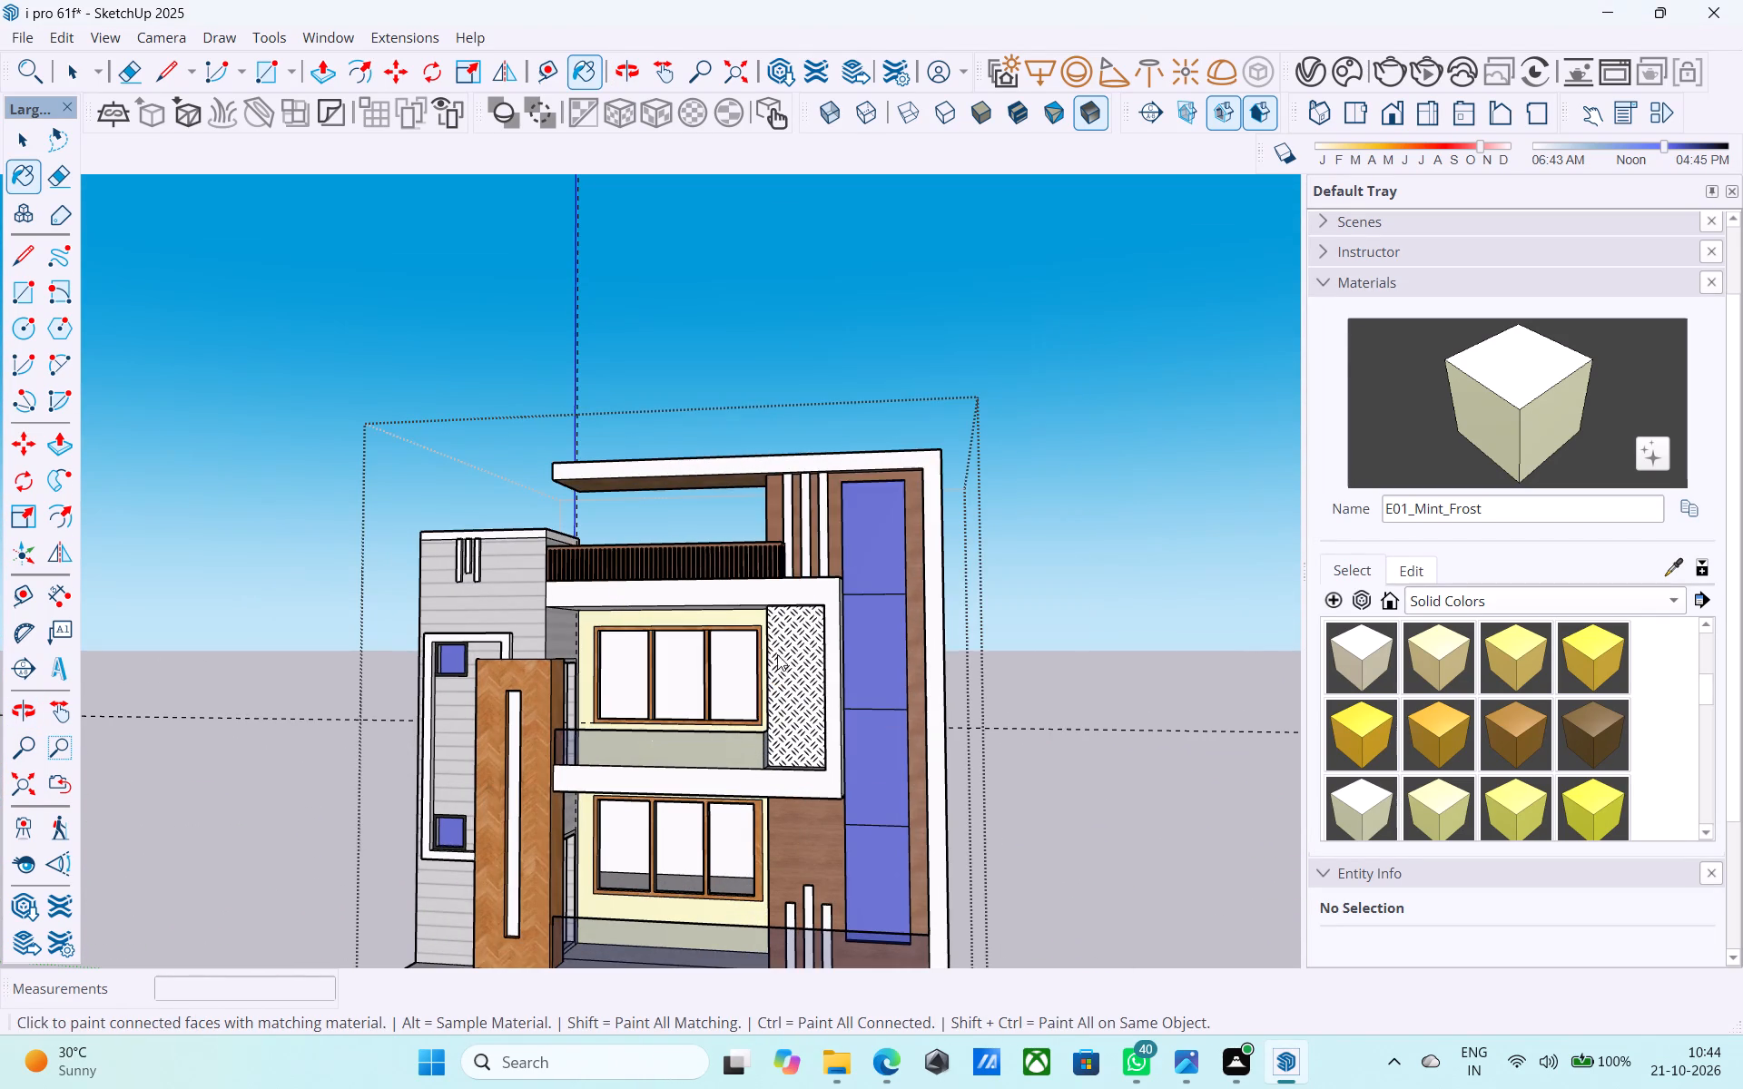
Stop painting and leave the house group's editing mode to return to the whole model.
scroll(790, 608, "down", 10)
scroll(765, 664, "up", 8)
middle_click_drag(771, 680, 769, 680)
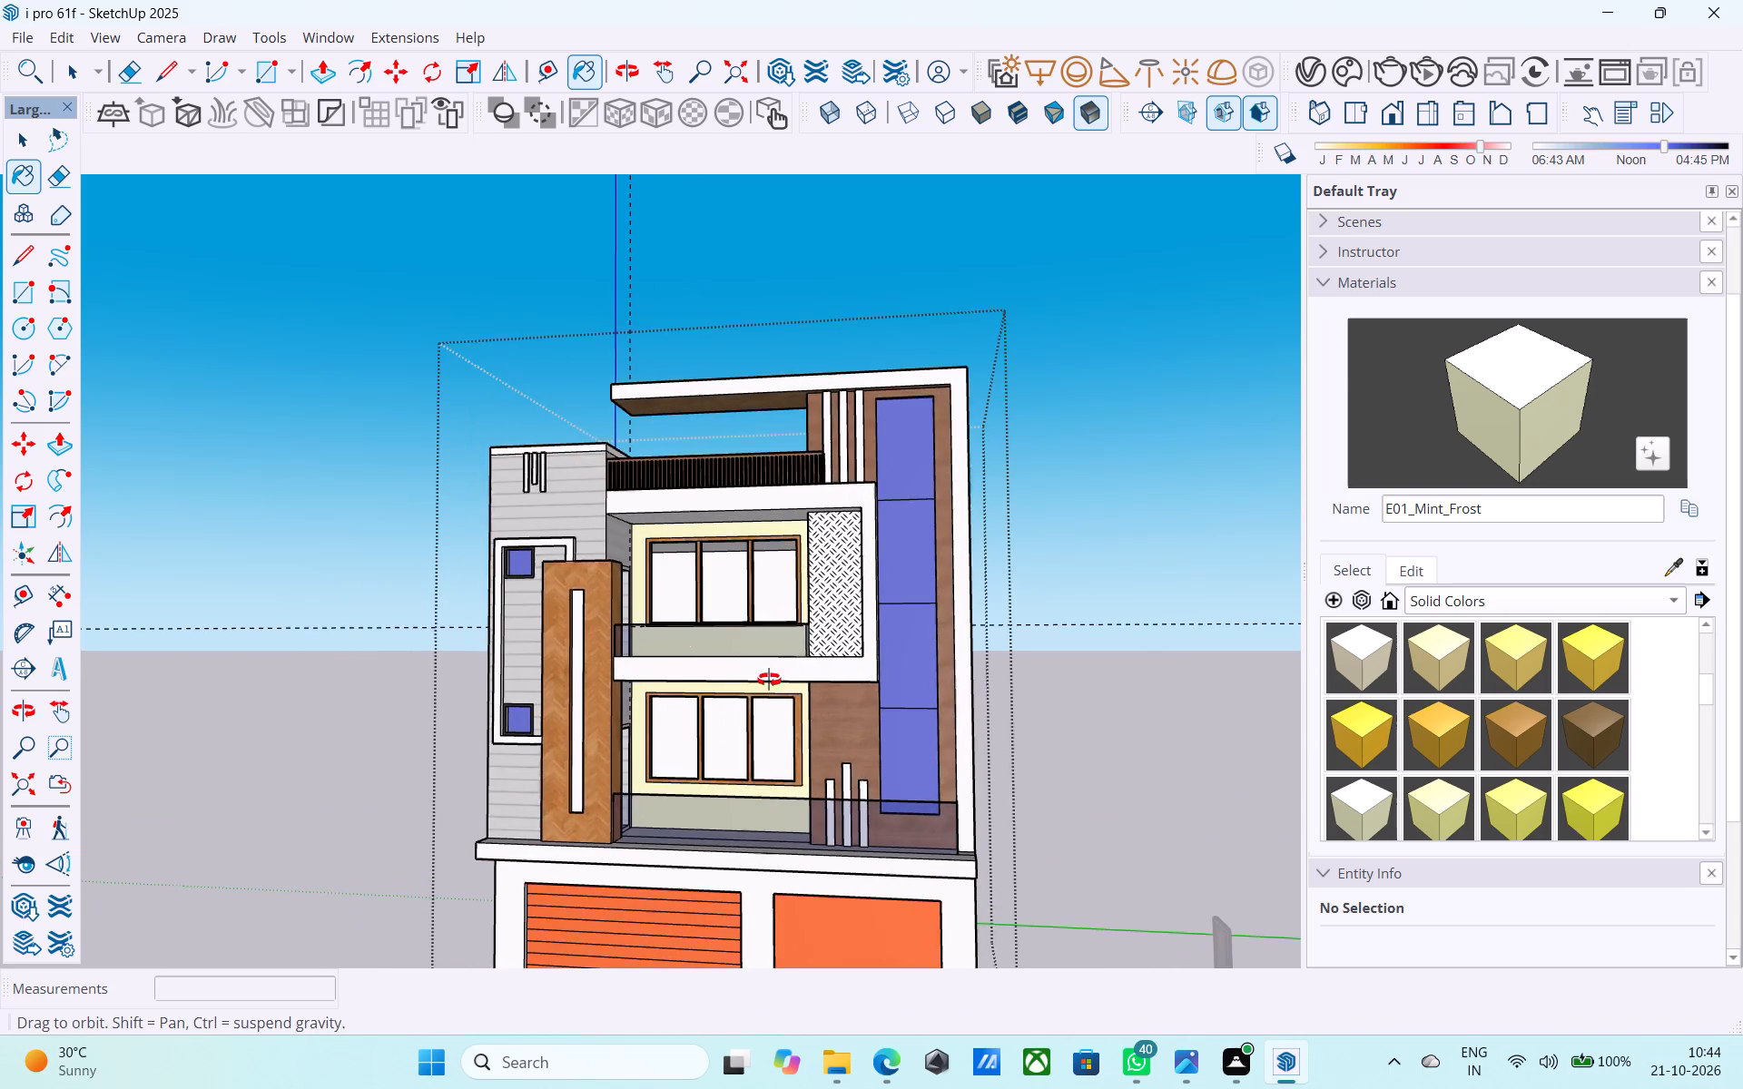
middle_click_drag(769, 680, 762, 678)
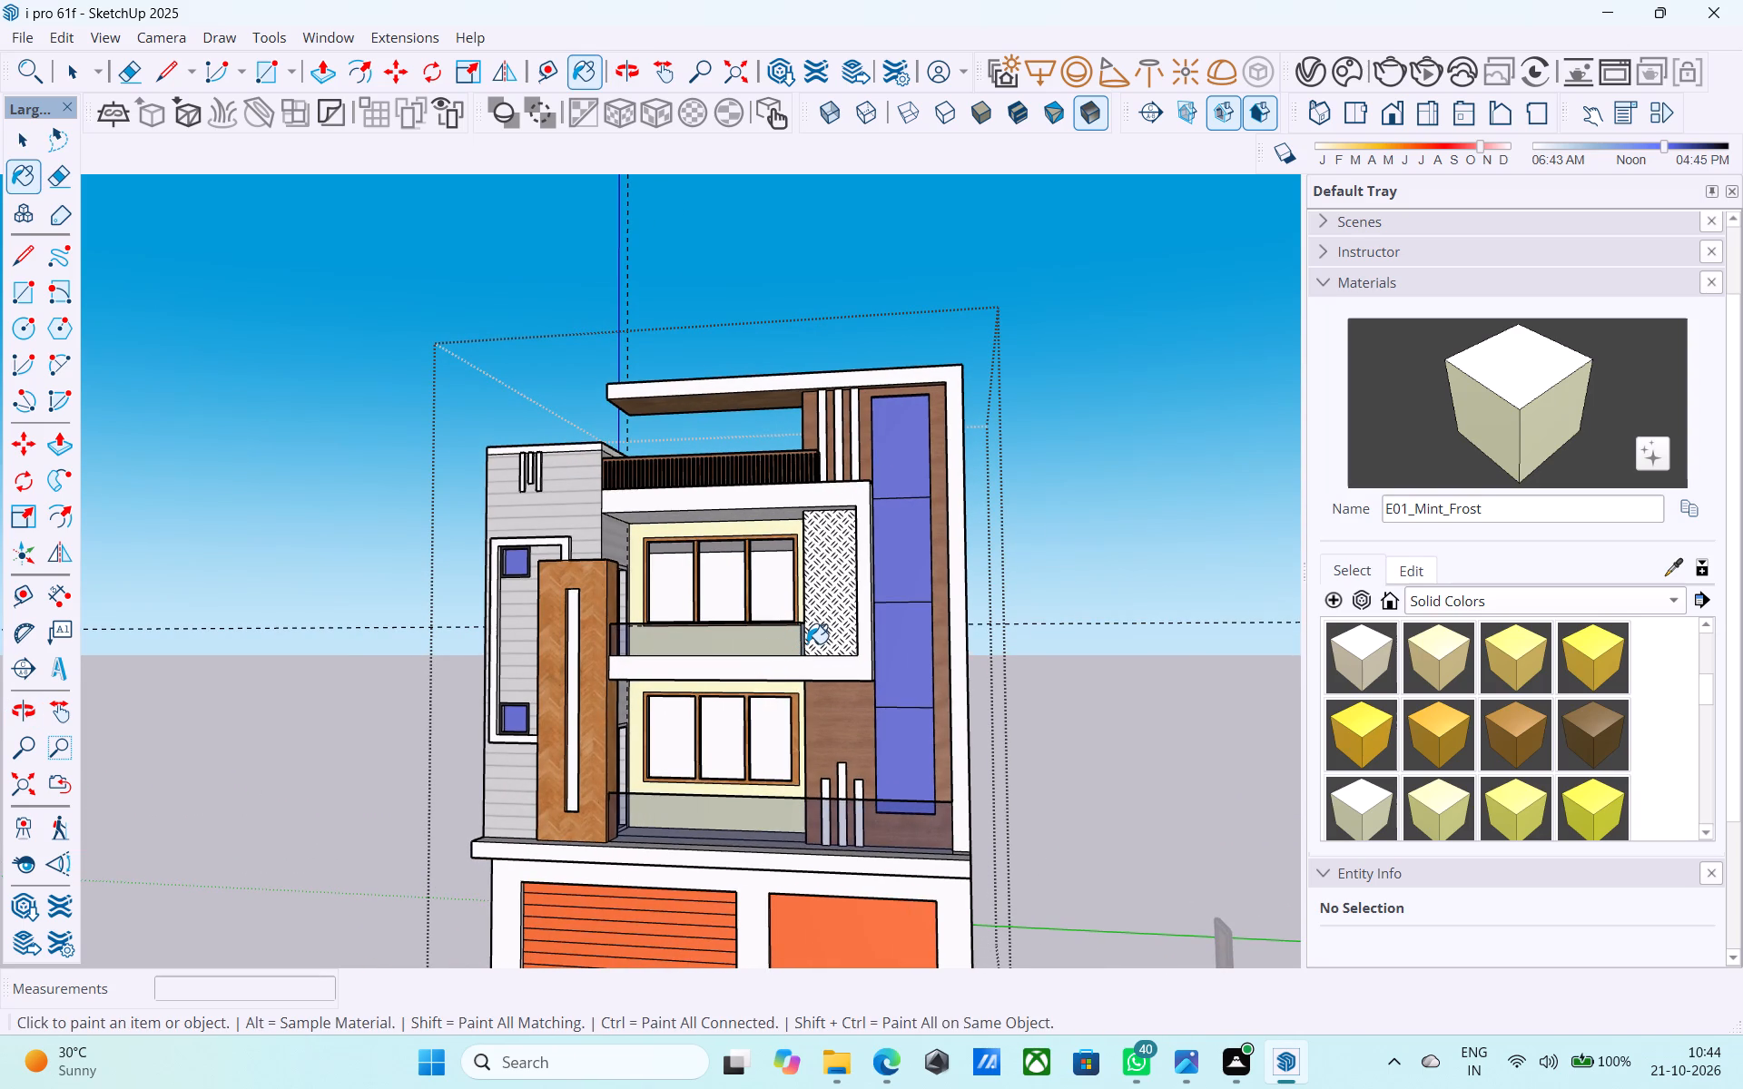
scroll(807, 643, "down", 1)
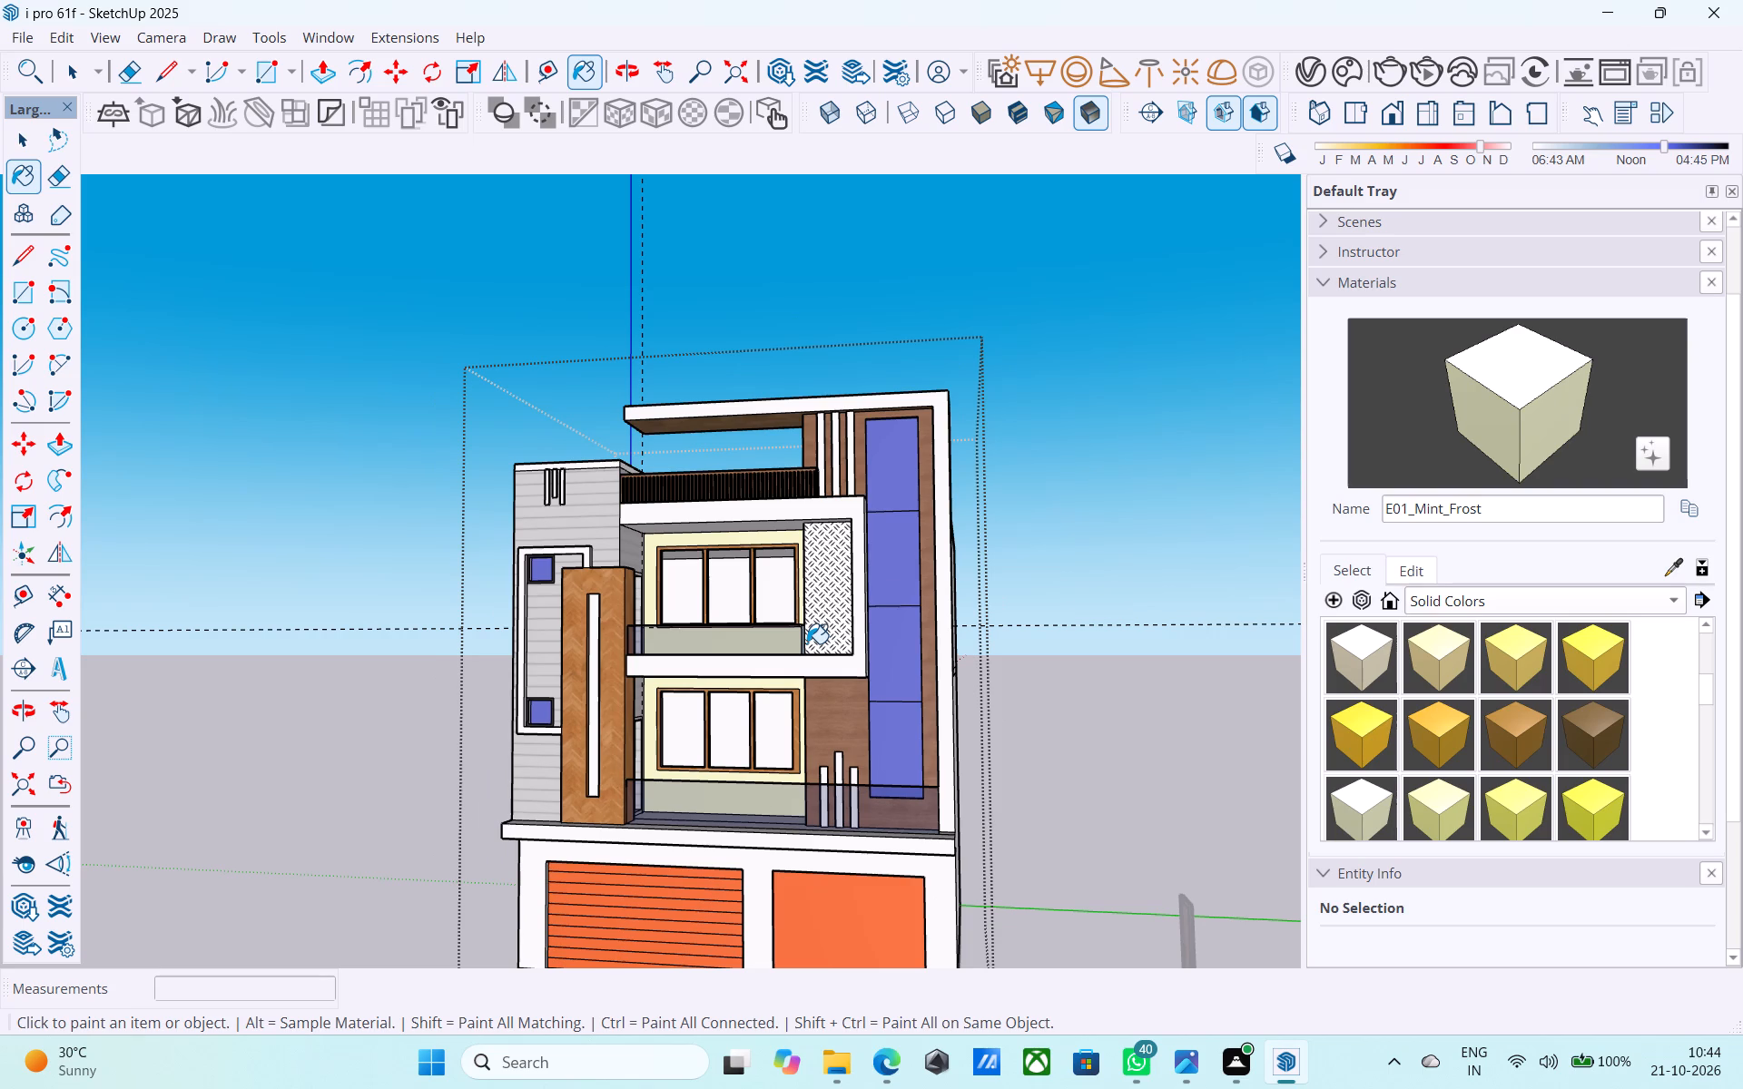
key("space")
scroll(807, 648, "down", 4)
middle_click_drag(807, 648, 634, 687)
scroll(718, 576, "down", 5)
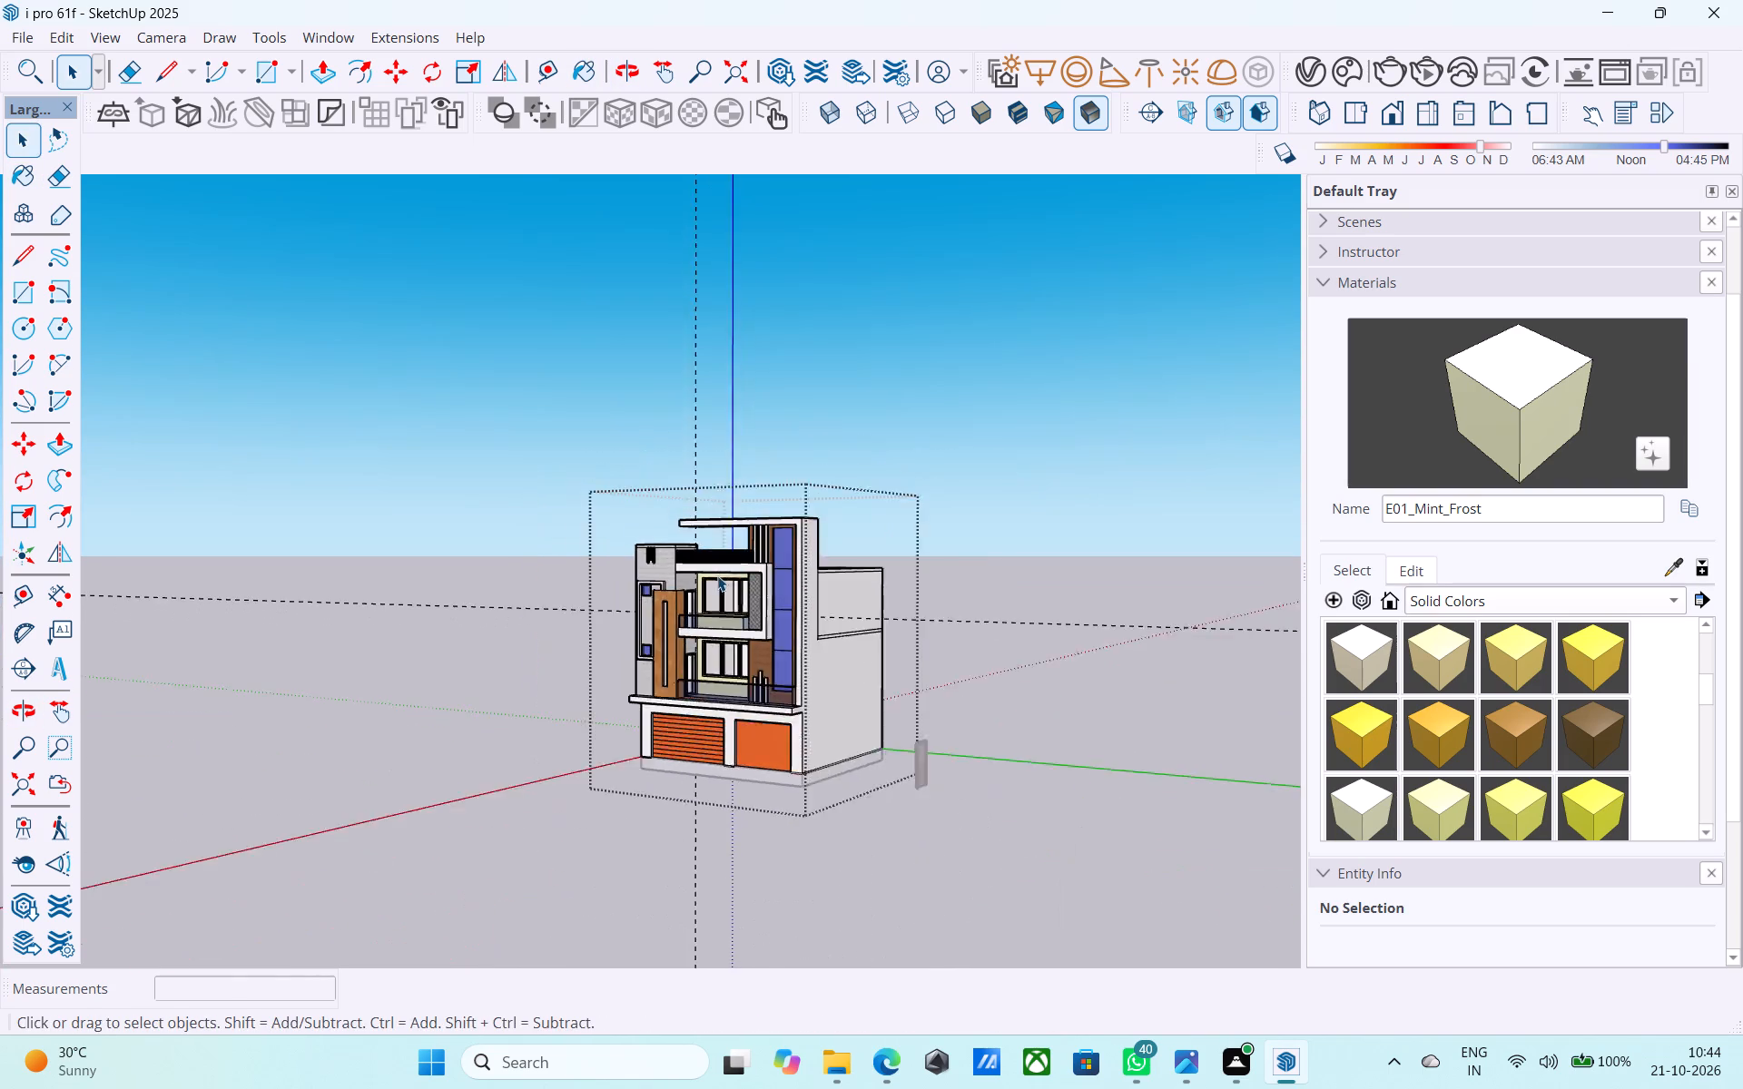
middle_click_drag(718, 575, 904, 643)
left_click(999, 510)
Move the loose wooden door component by its top corner onto the top corner of the lower balcony's side-wall door opening.
middle_click_drag(846, 634, 822, 492)
scroll(802, 583, "up", 4)
scroll(793, 590, "down", 6)
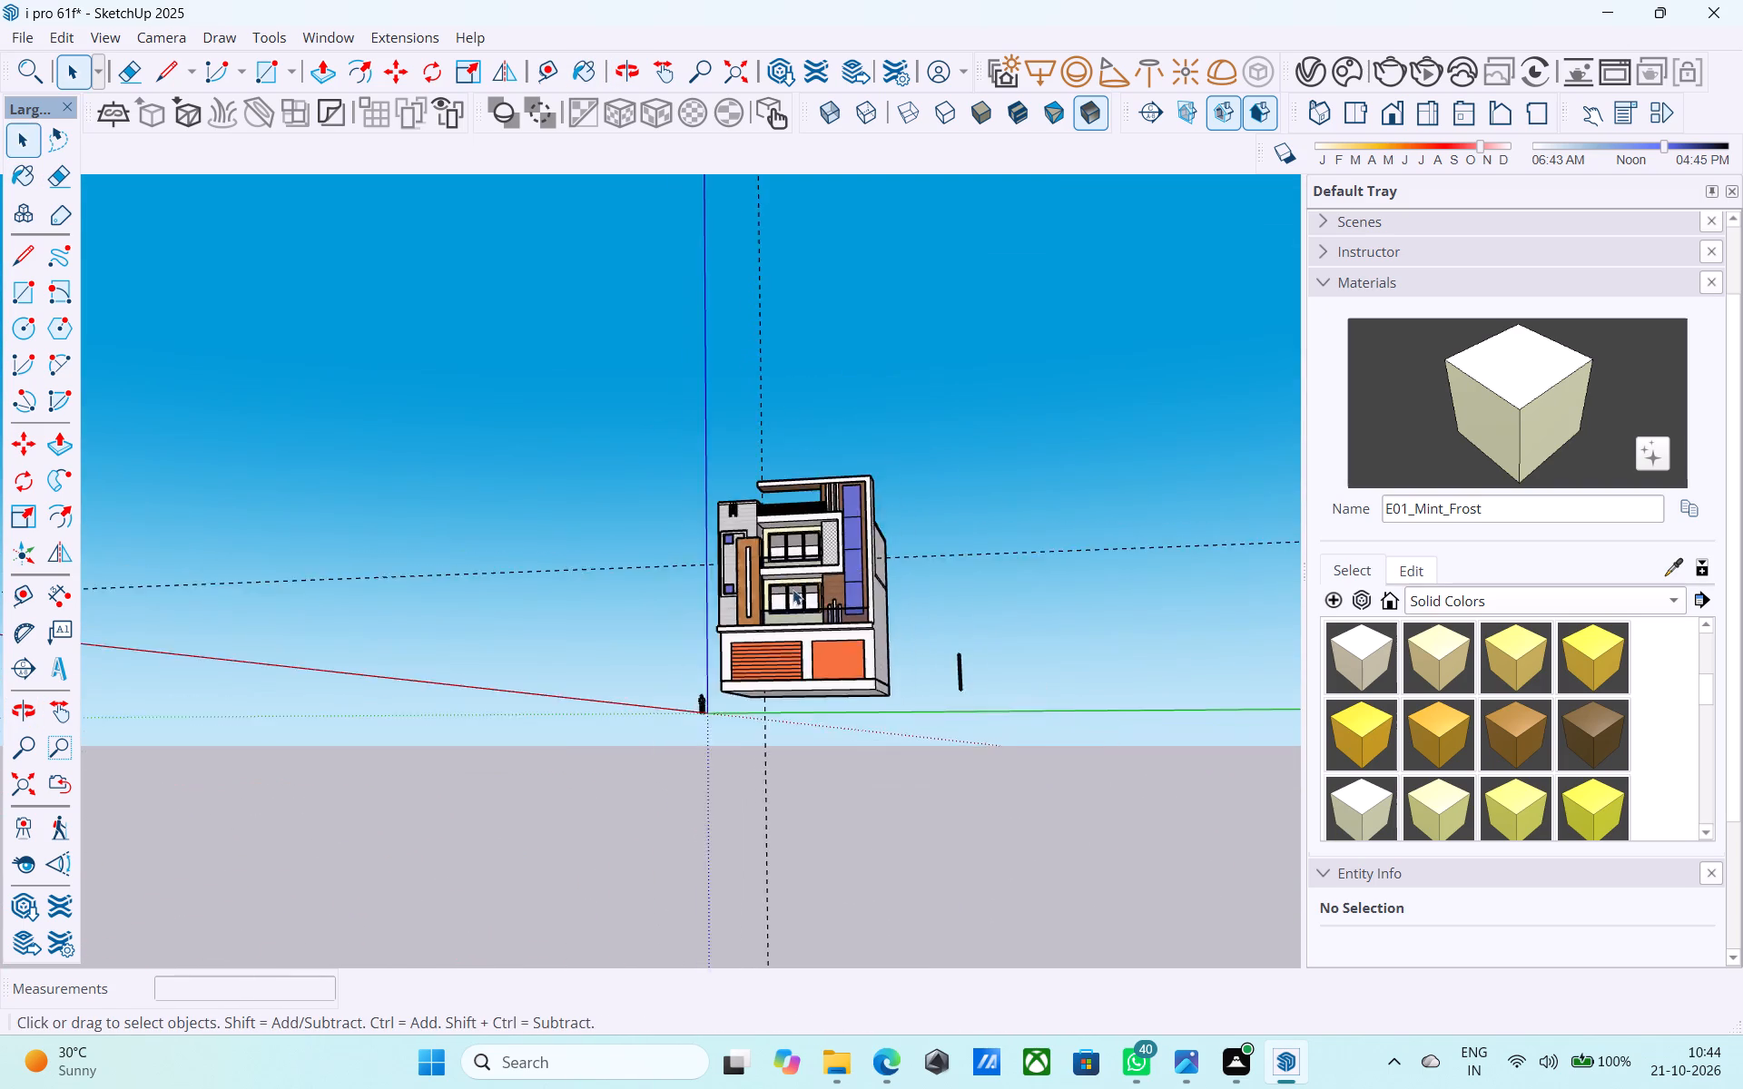
middle_click_drag(793, 589, 763, 744)
scroll(884, 762, "up", 5)
middle_click_drag(926, 748, 1003, 767)
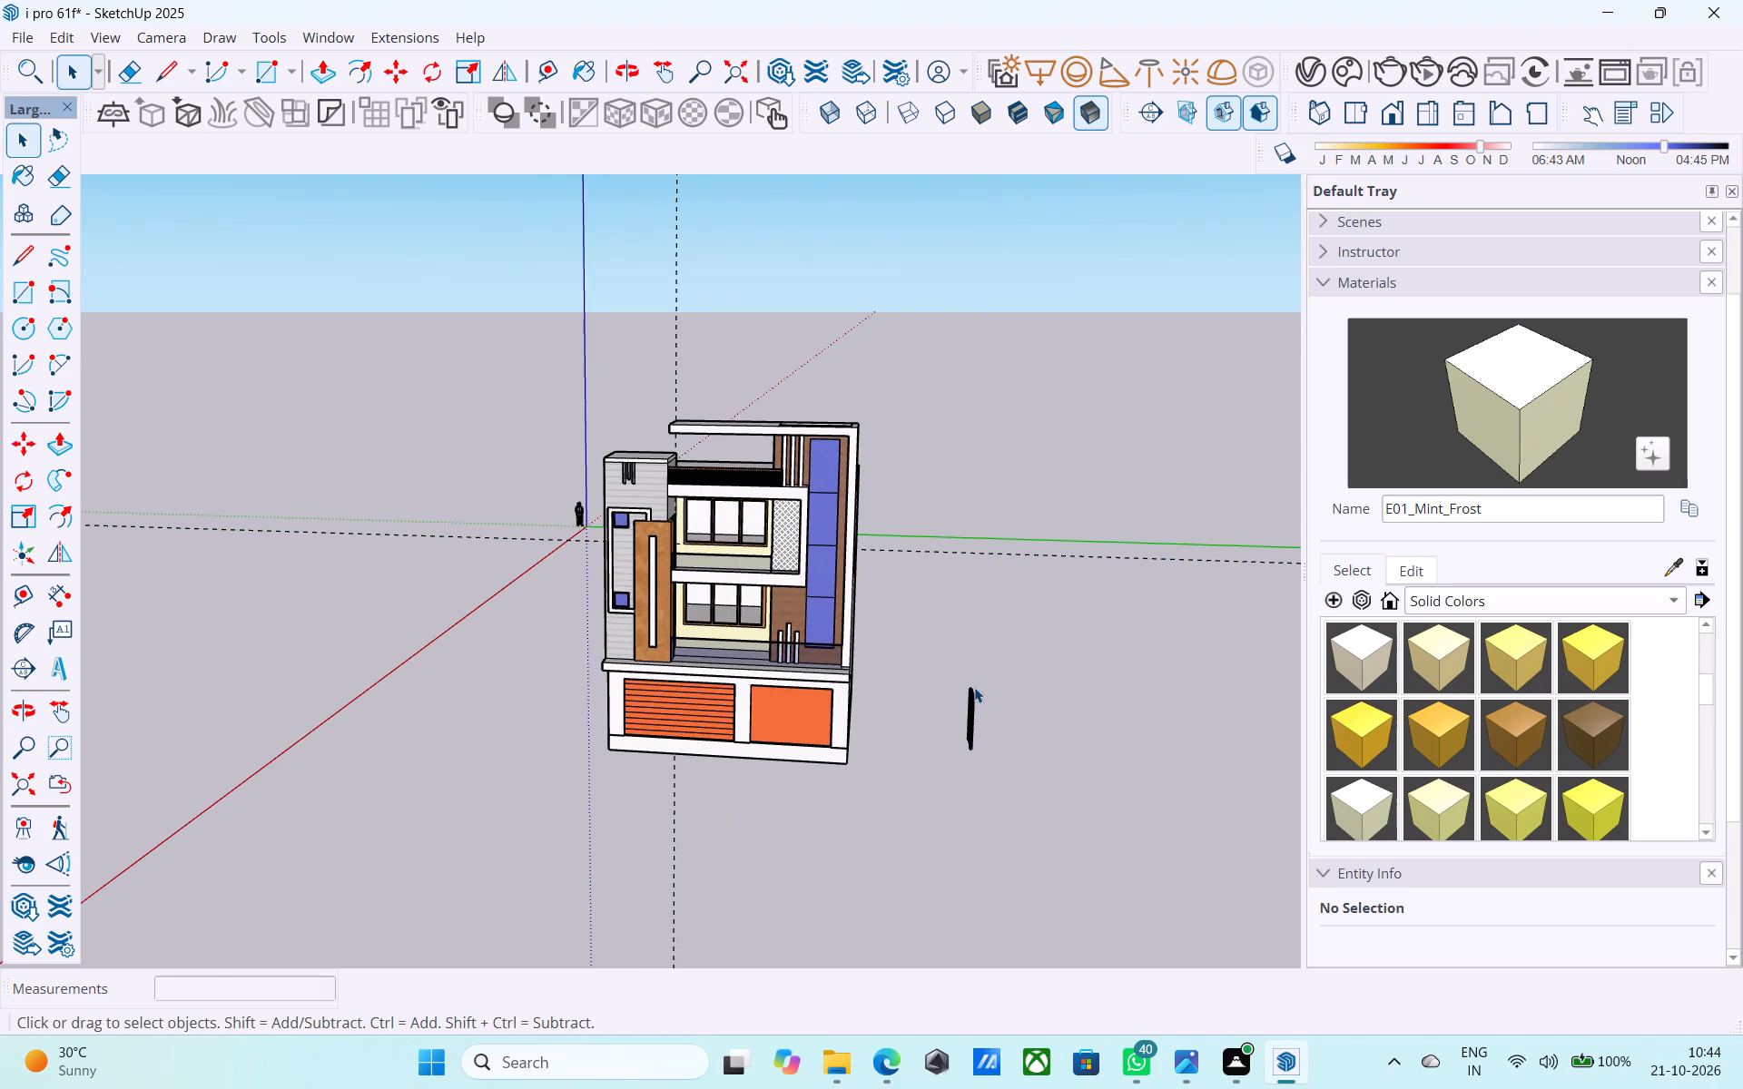
scroll(974, 686, "down", 2)
middle_click_drag(974, 684, 1032, 668)
scroll(1032, 668, "up", 6)
left_click(1021, 719)
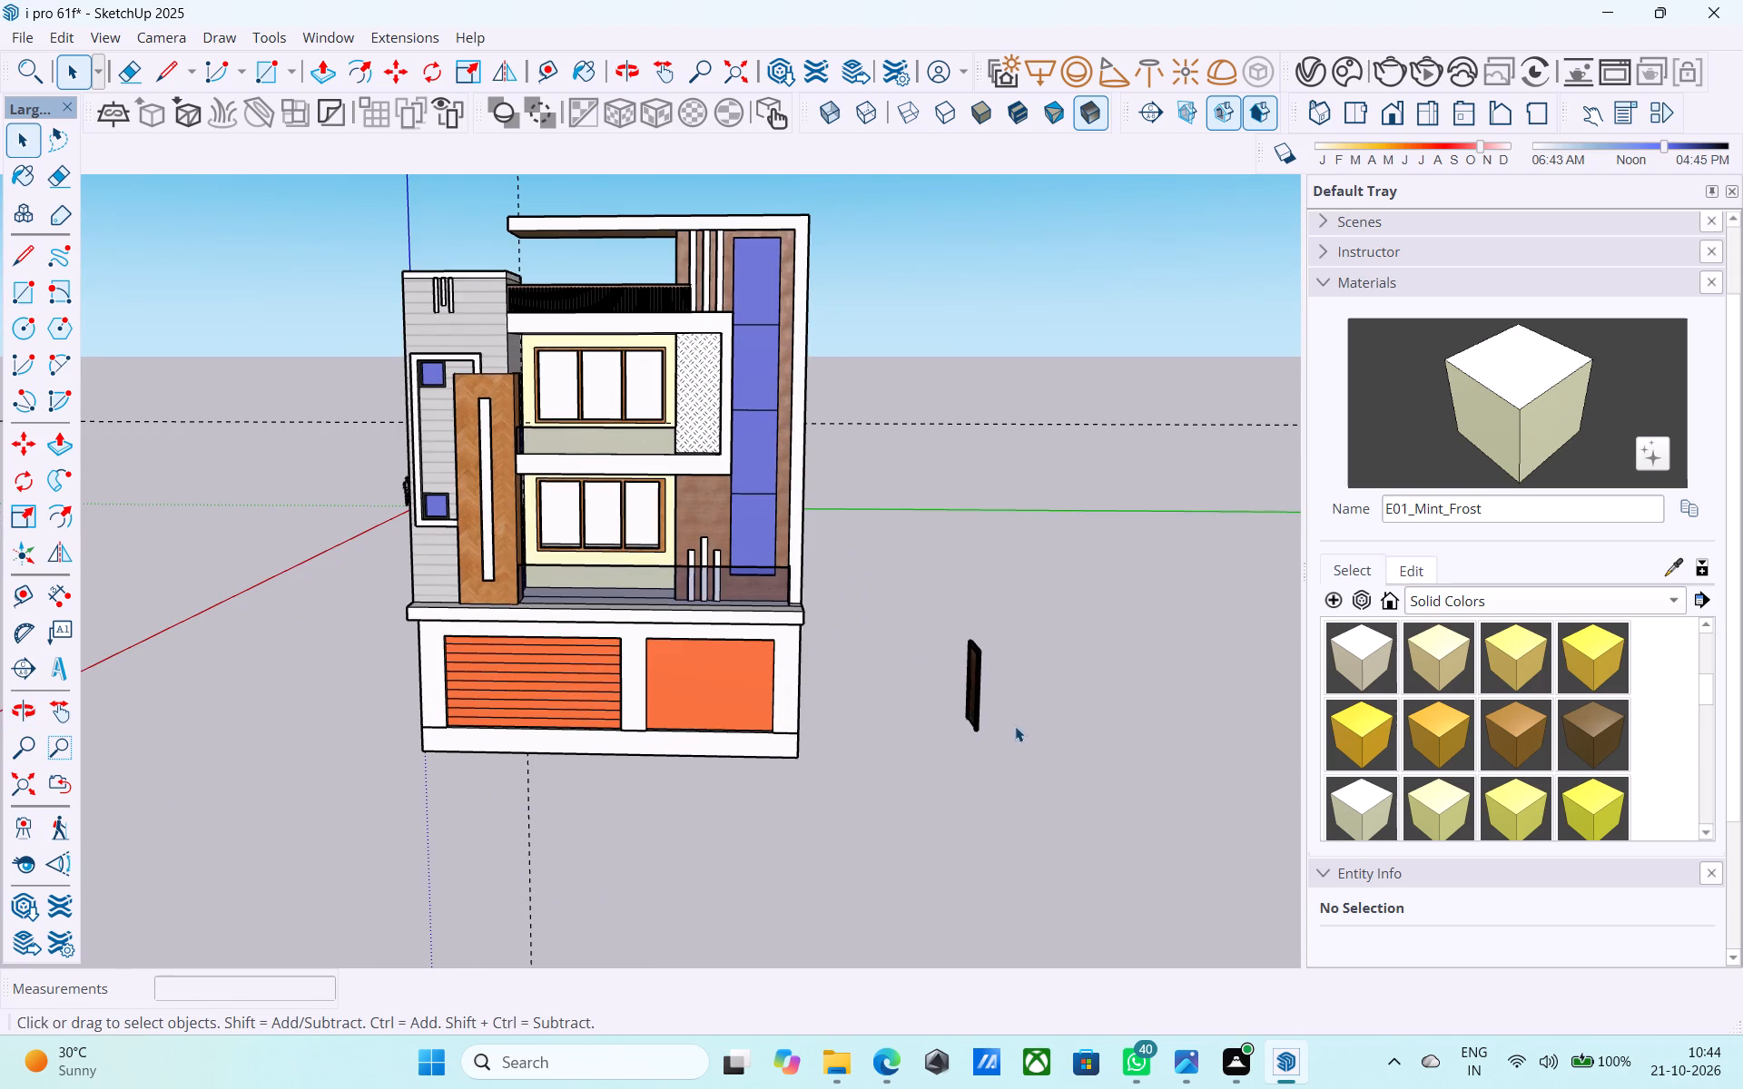
left_click_drag(1003, 755, 961, 701)
middle_click_drag(923, 615, 384, 622)
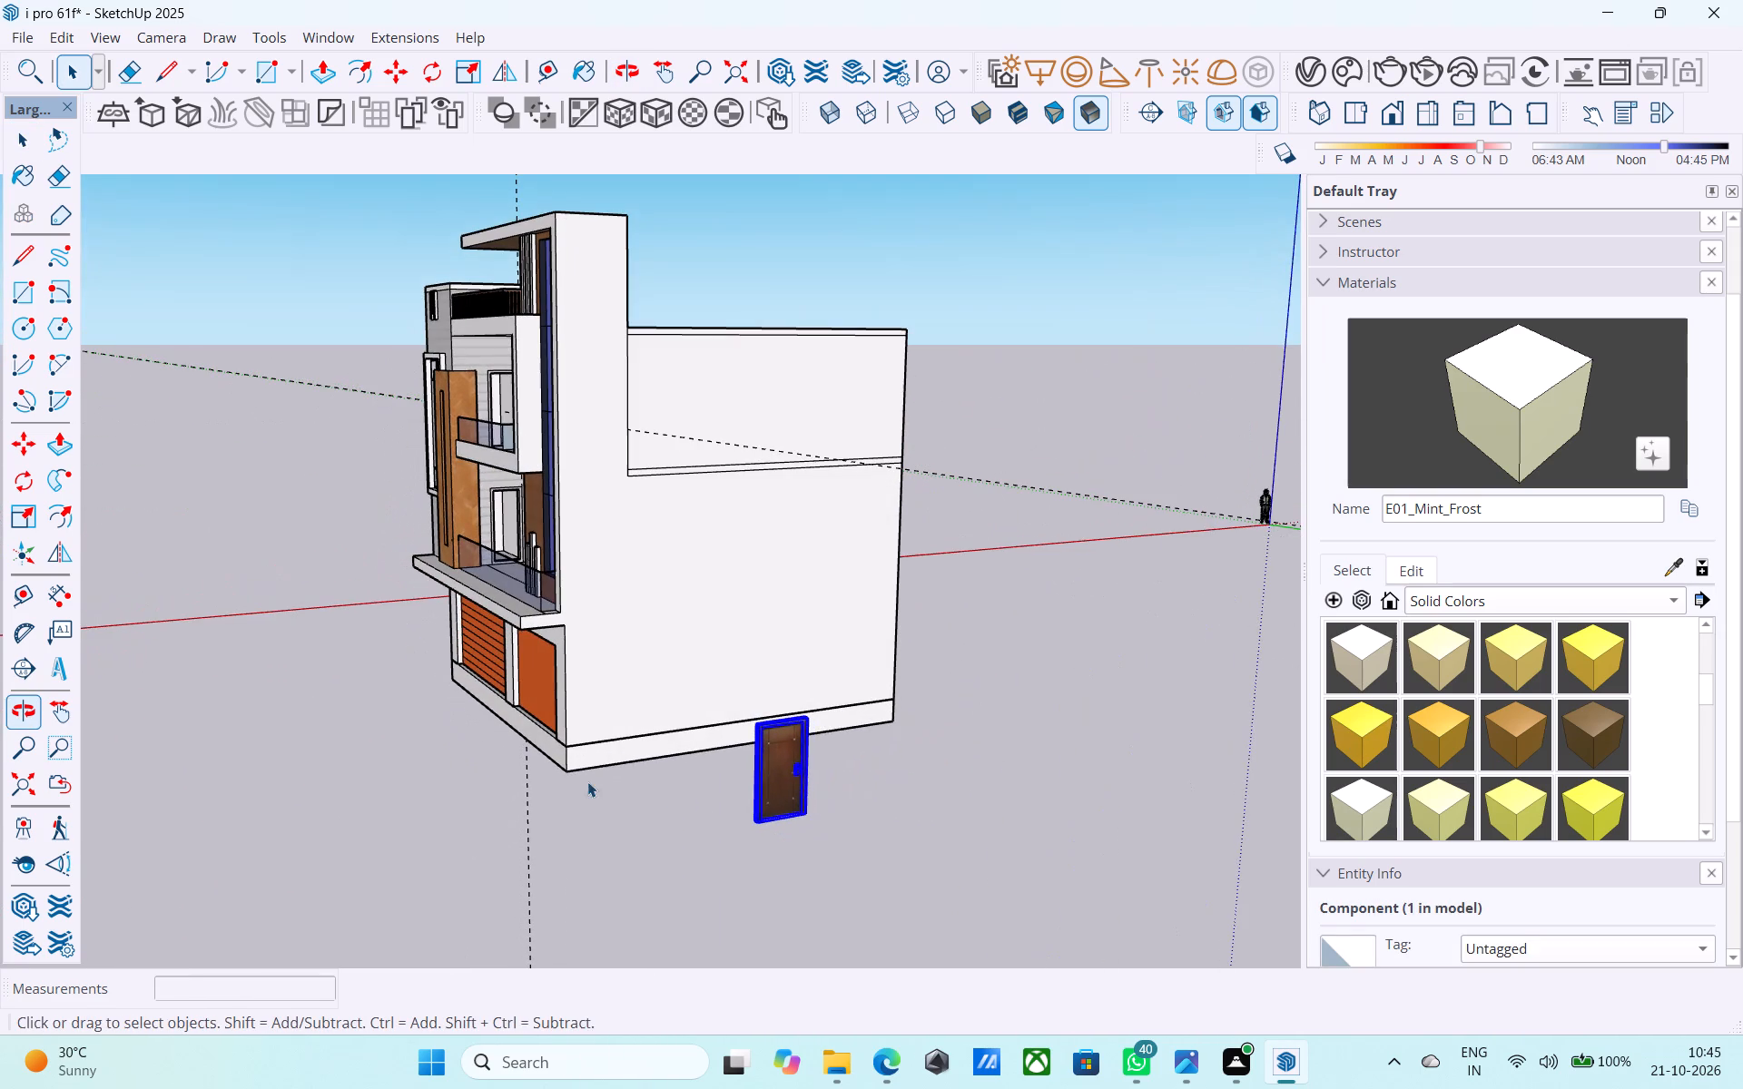
scroll(788, 735, "up", 3)
key("m")
scroll(786, 742, "up", 6)
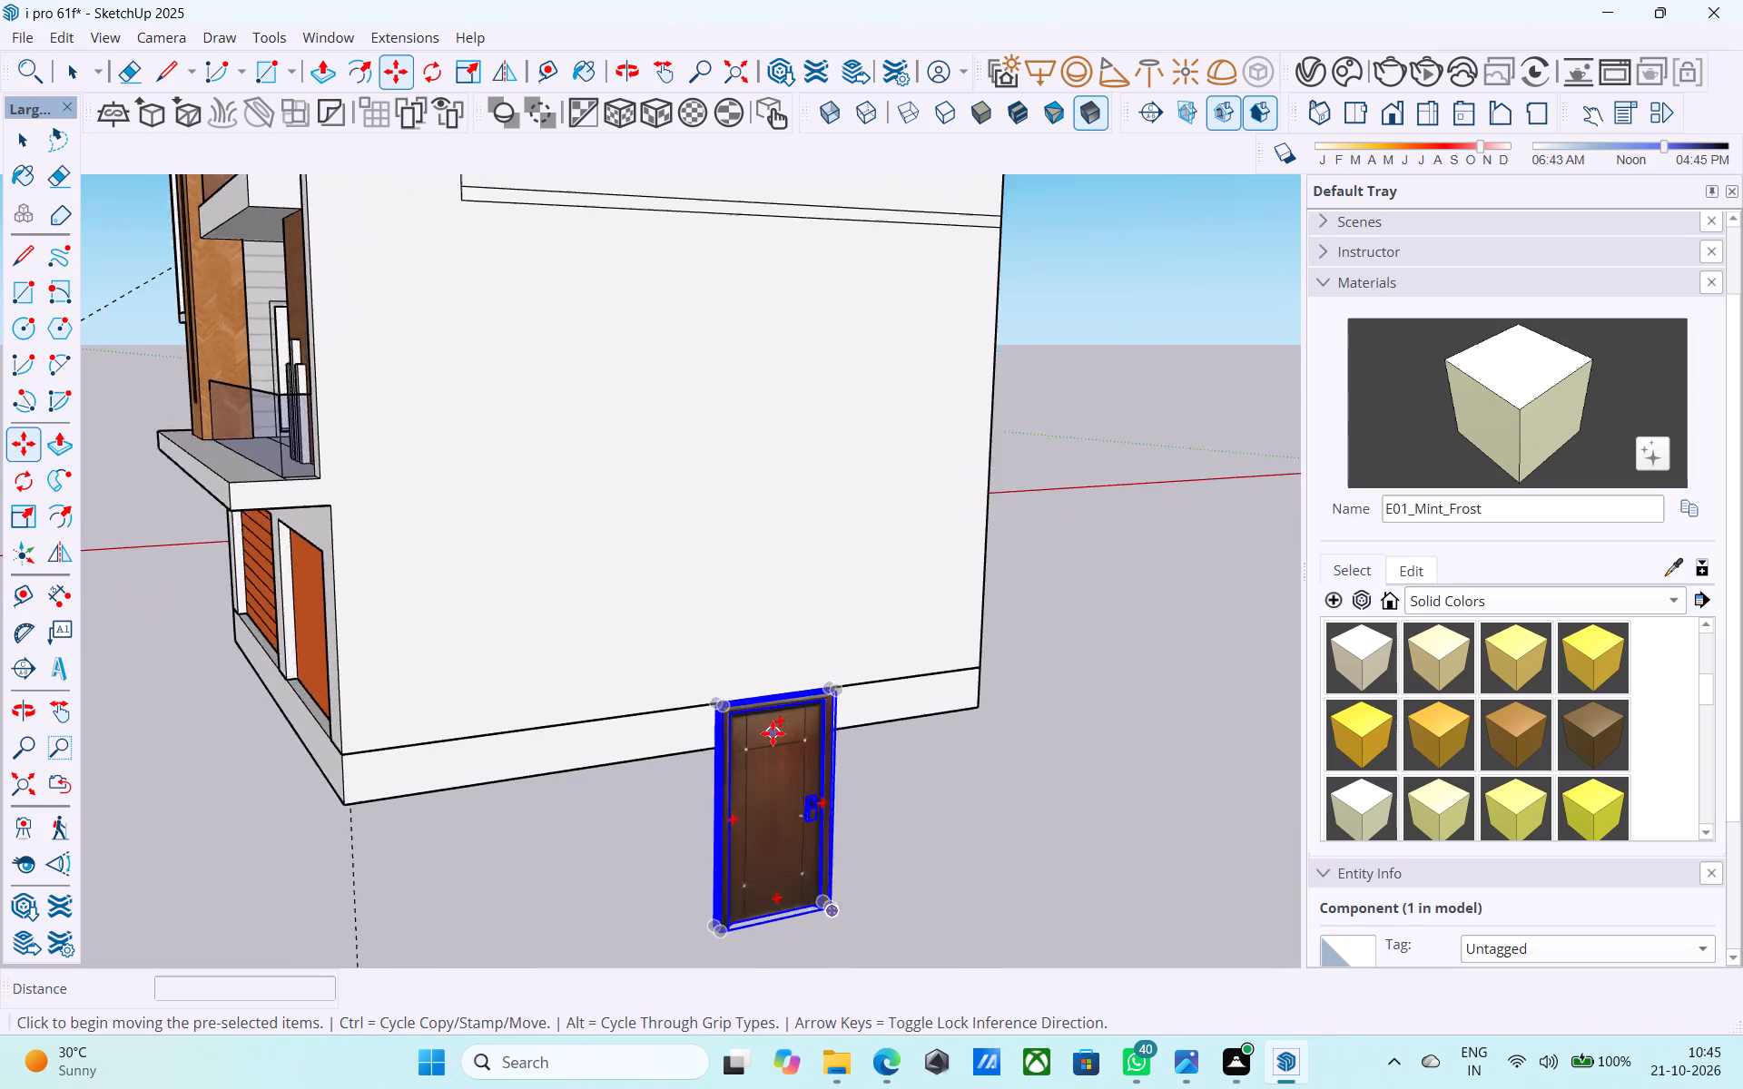
scroll(773, 733, "up", 2)
middle_click_drag(681, 712, 824, 747)
scroll(955, 748, "up", 8)
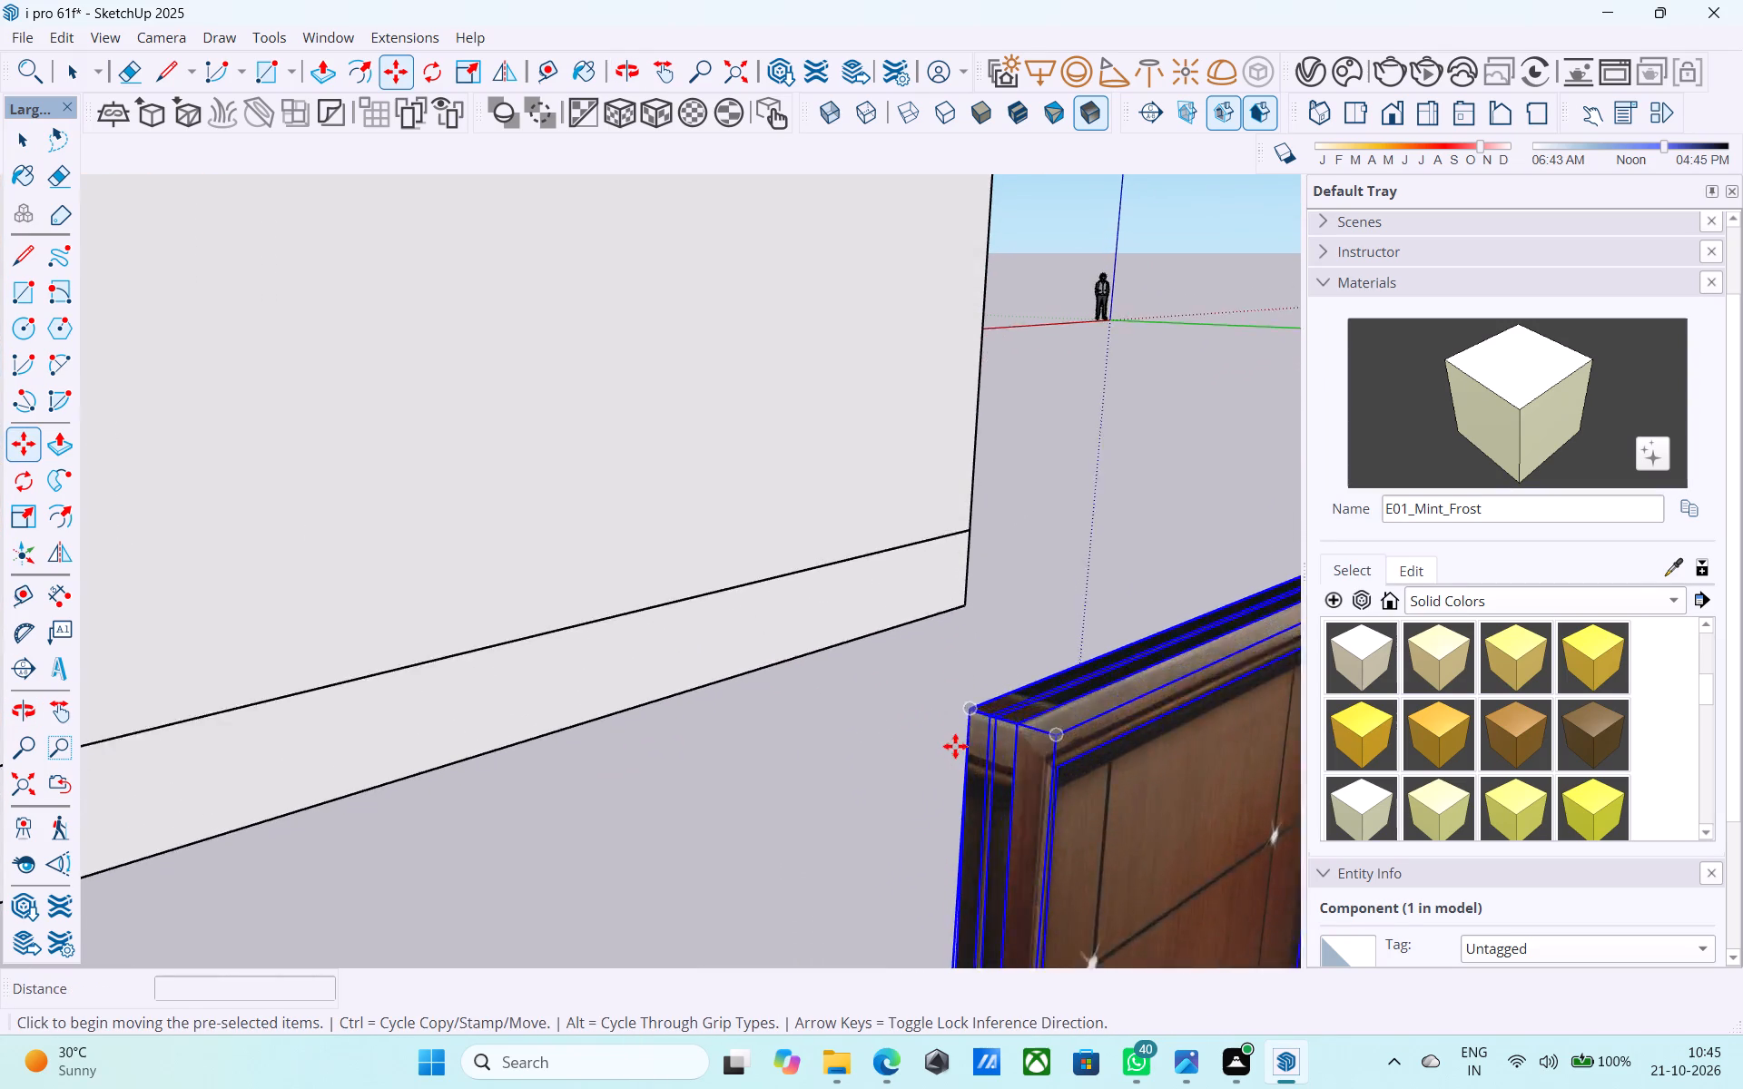
scroll(955, 746, "up", 3)
scroll(976, 712, "down", 1)
left_click(992, 658)
scroll(1010, 399, "down", 12)
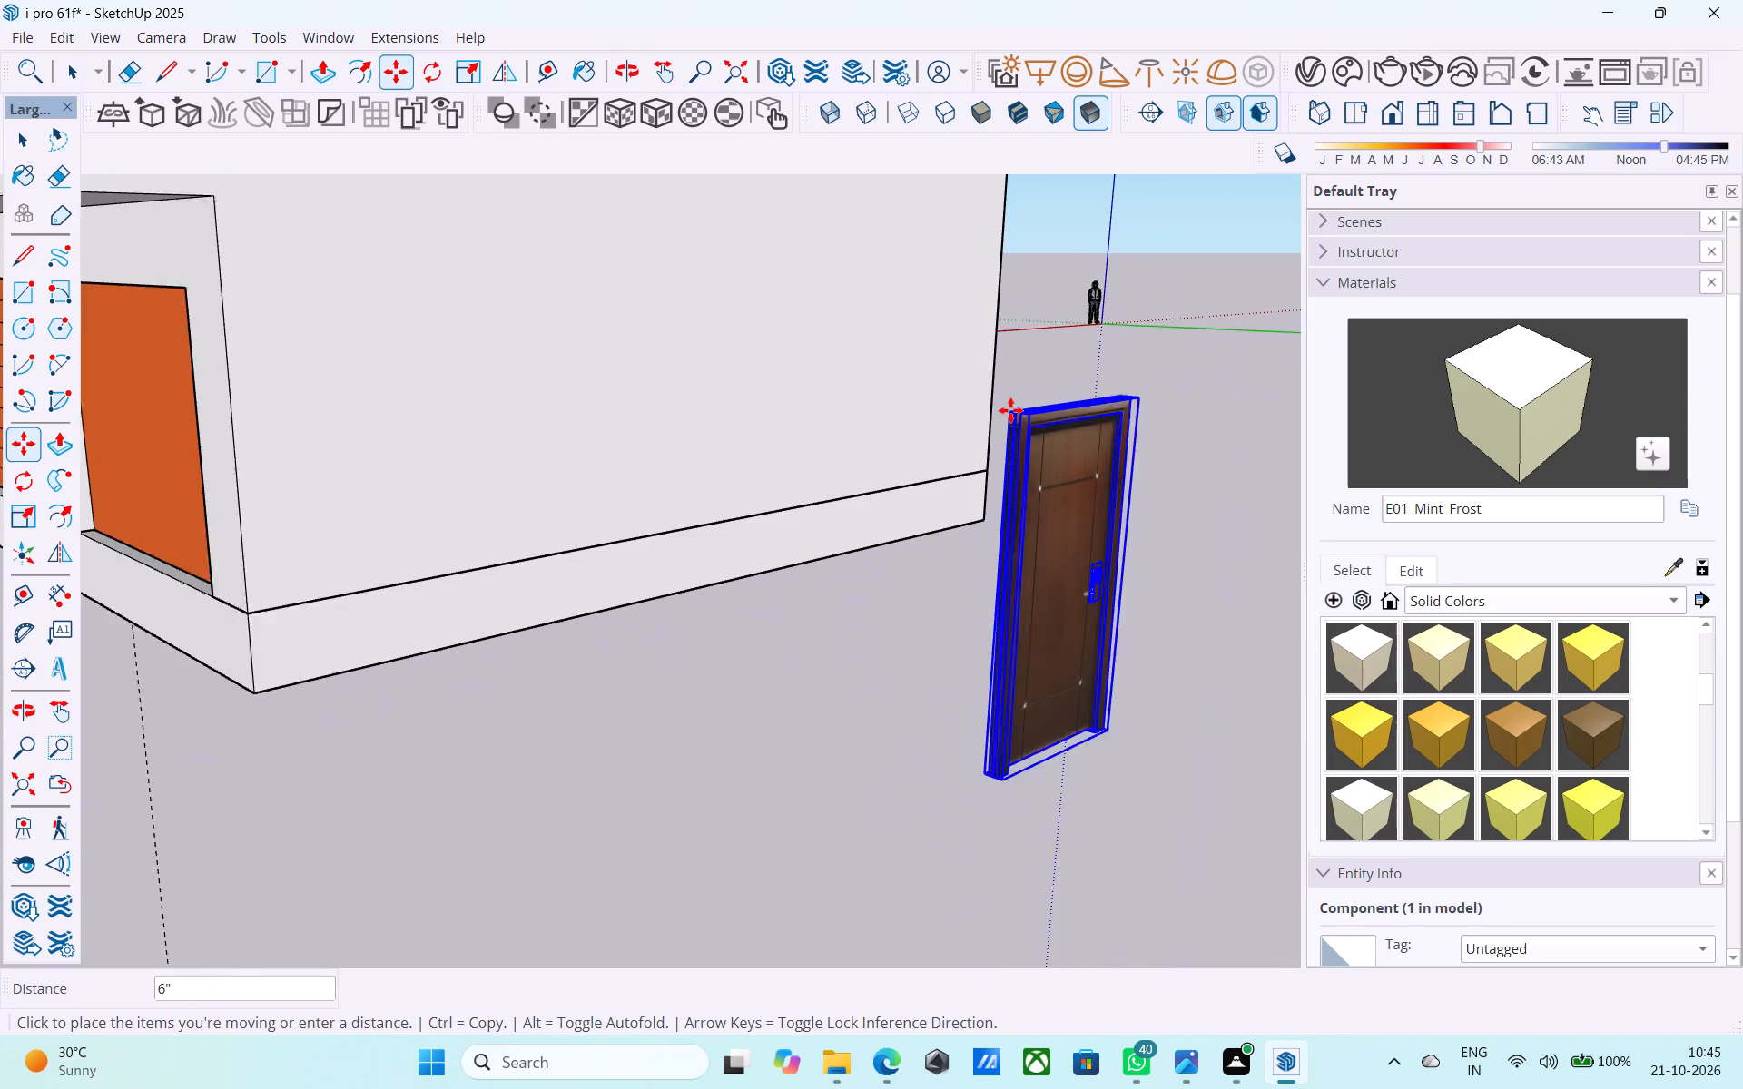
scroll(1010, 412, "down", 15)
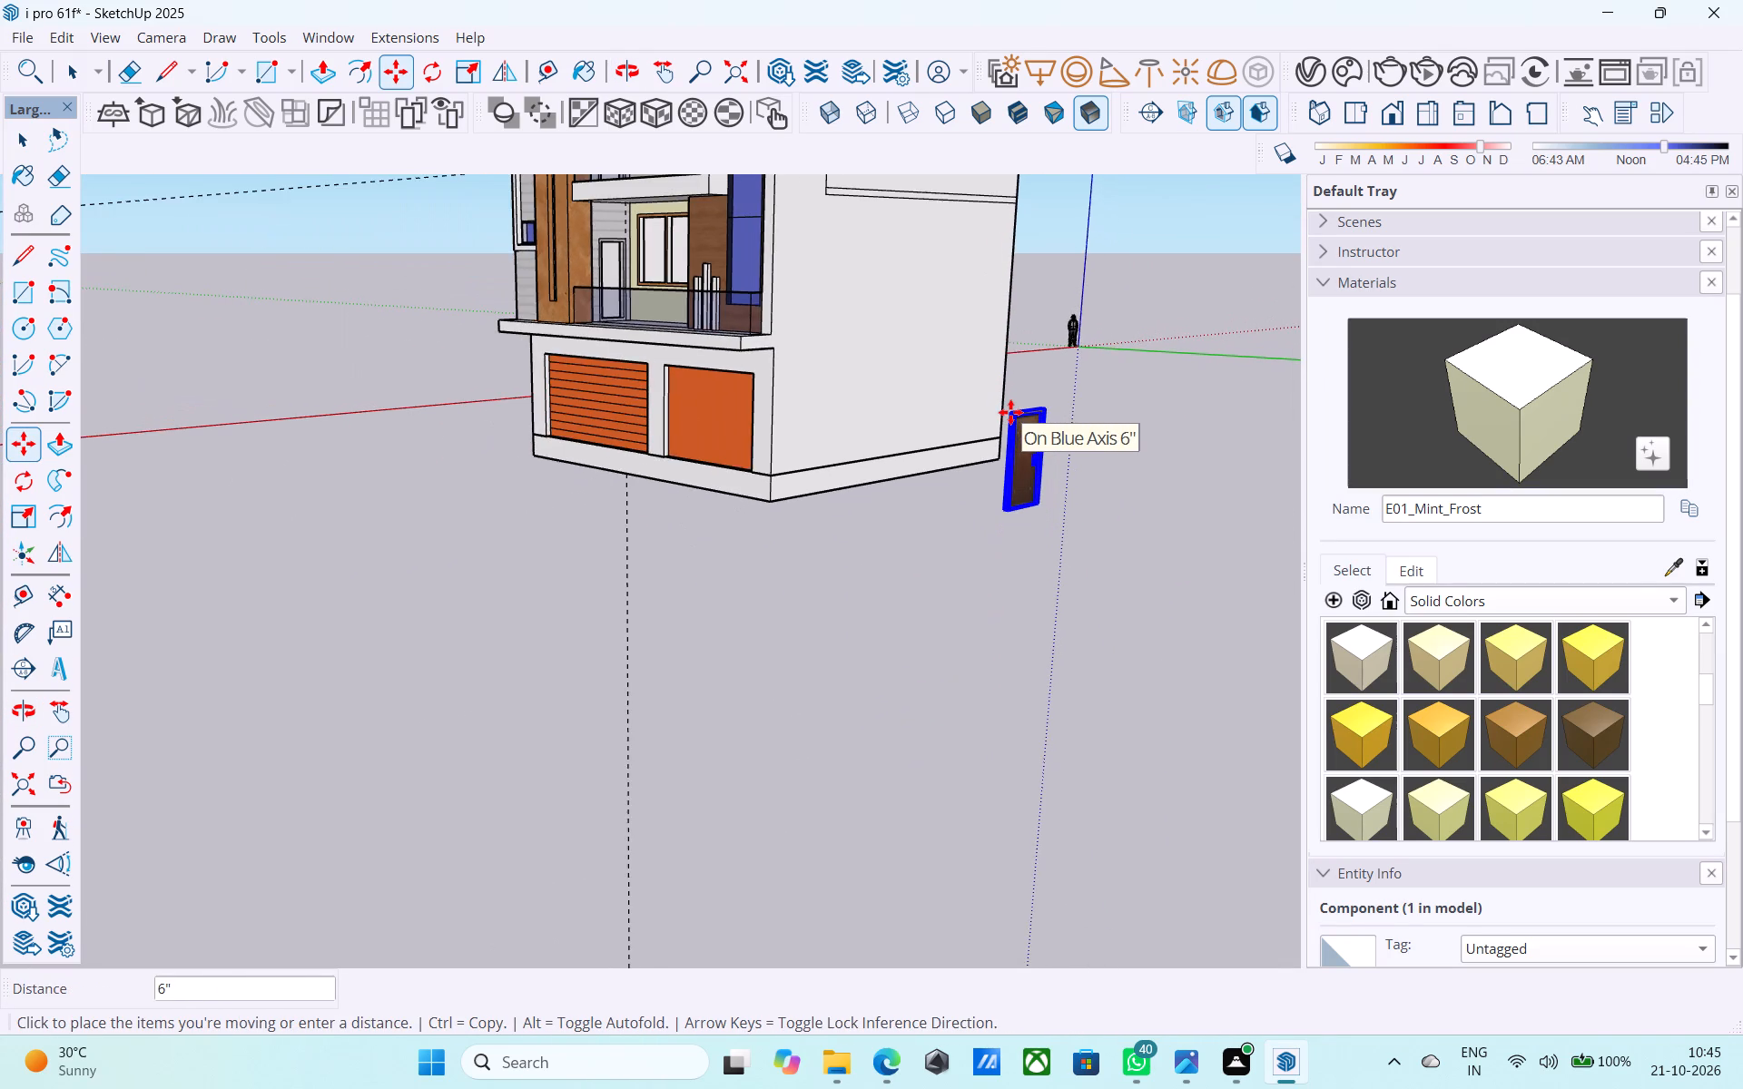
scroll(1010, 412, "down", 10)
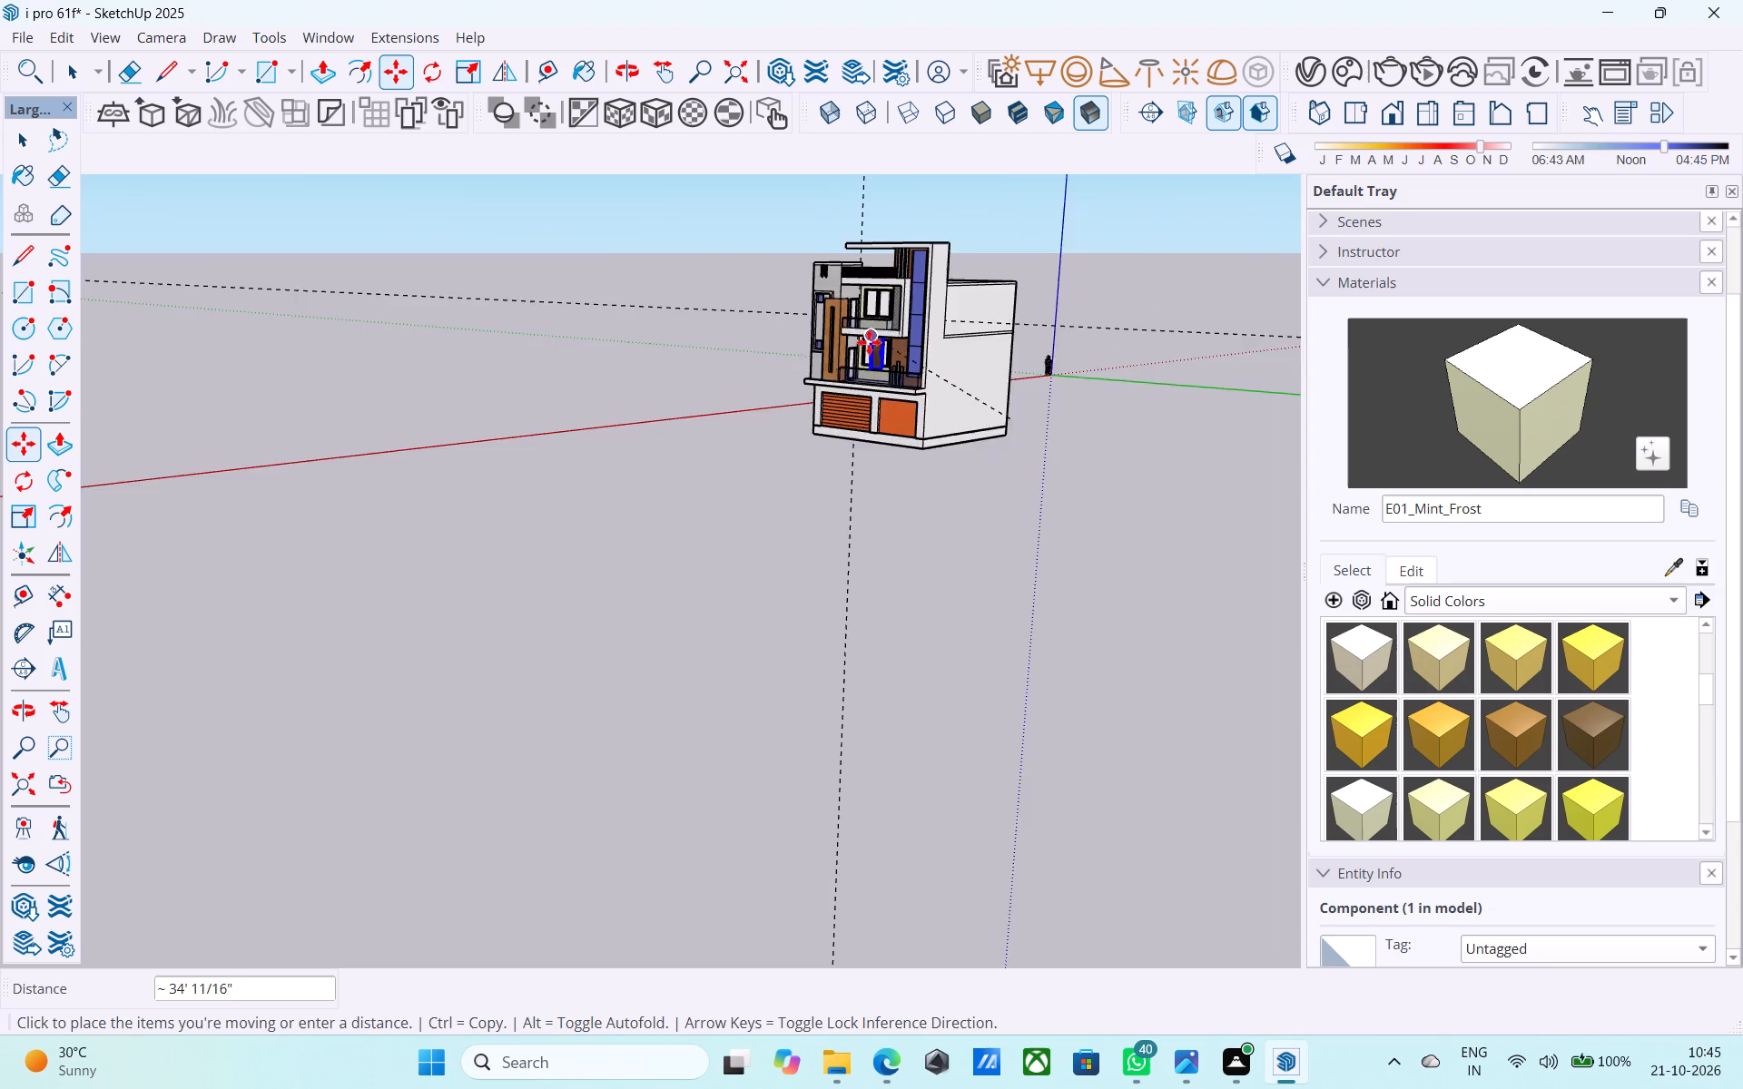
scroll(869, 341, "up", 17)
scroll(783, 404, "up", 4)
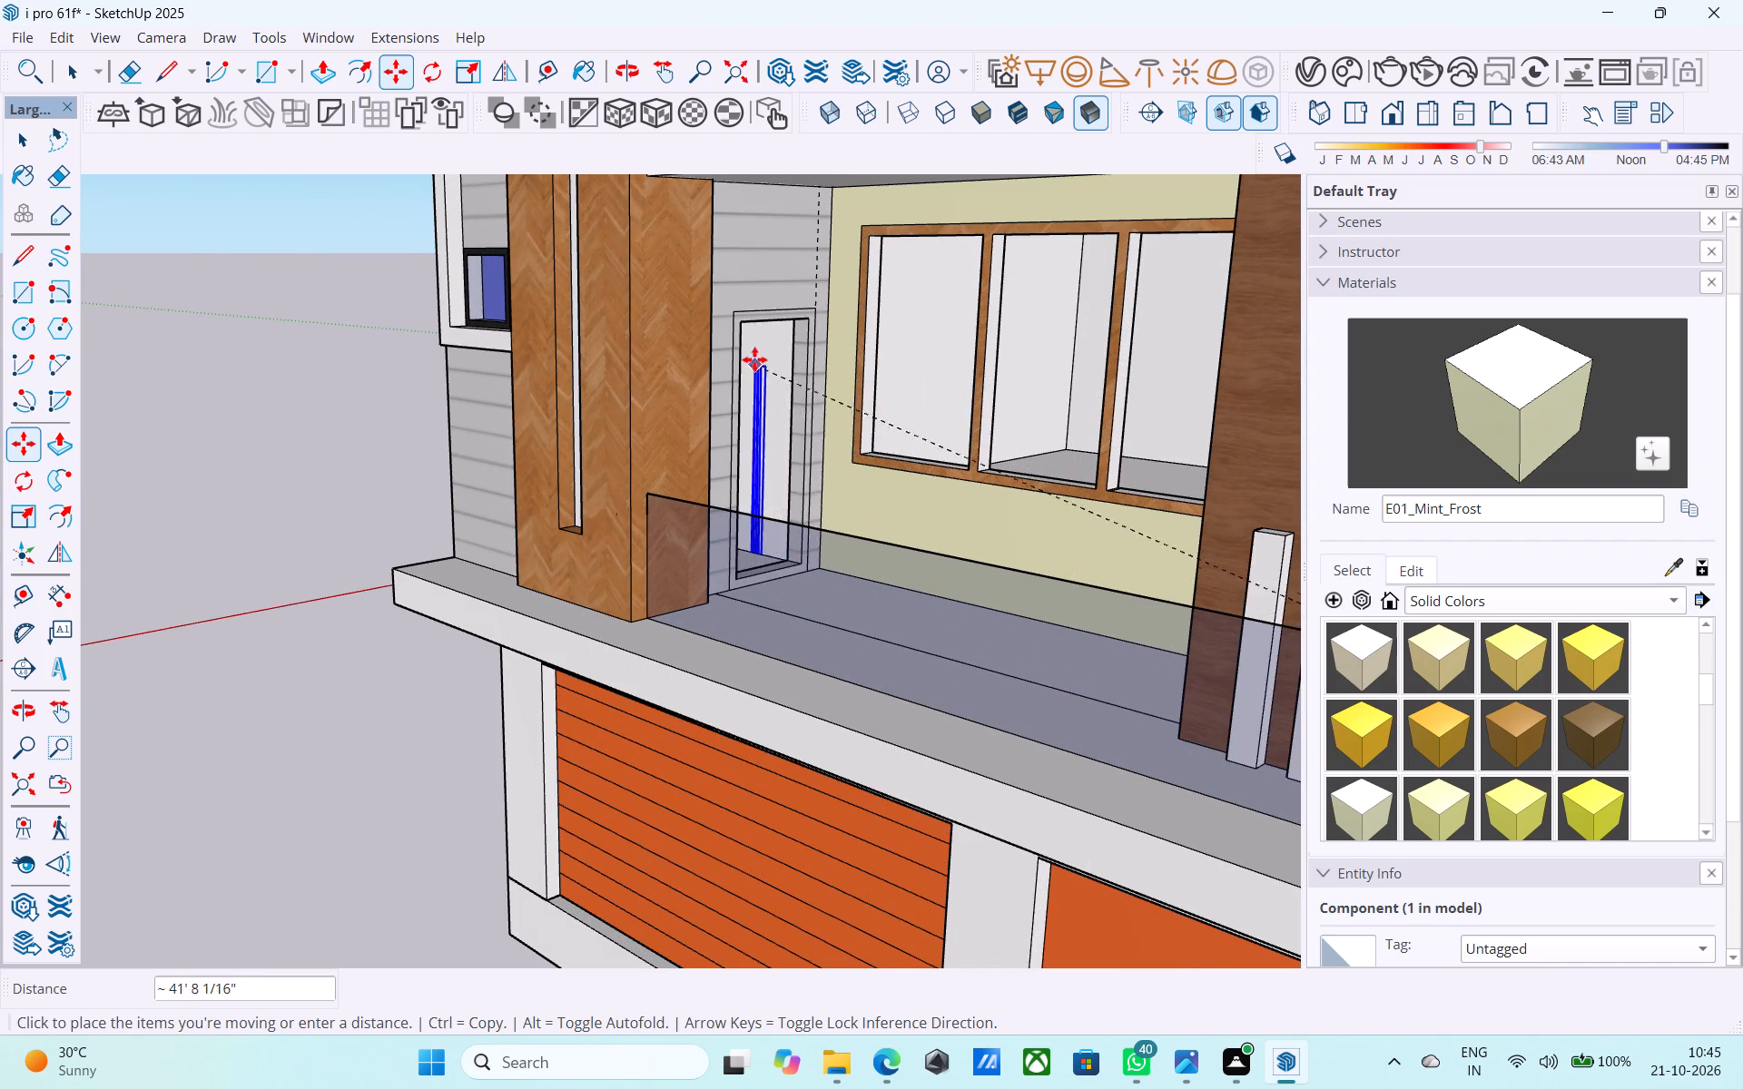
left_click(736, 311)
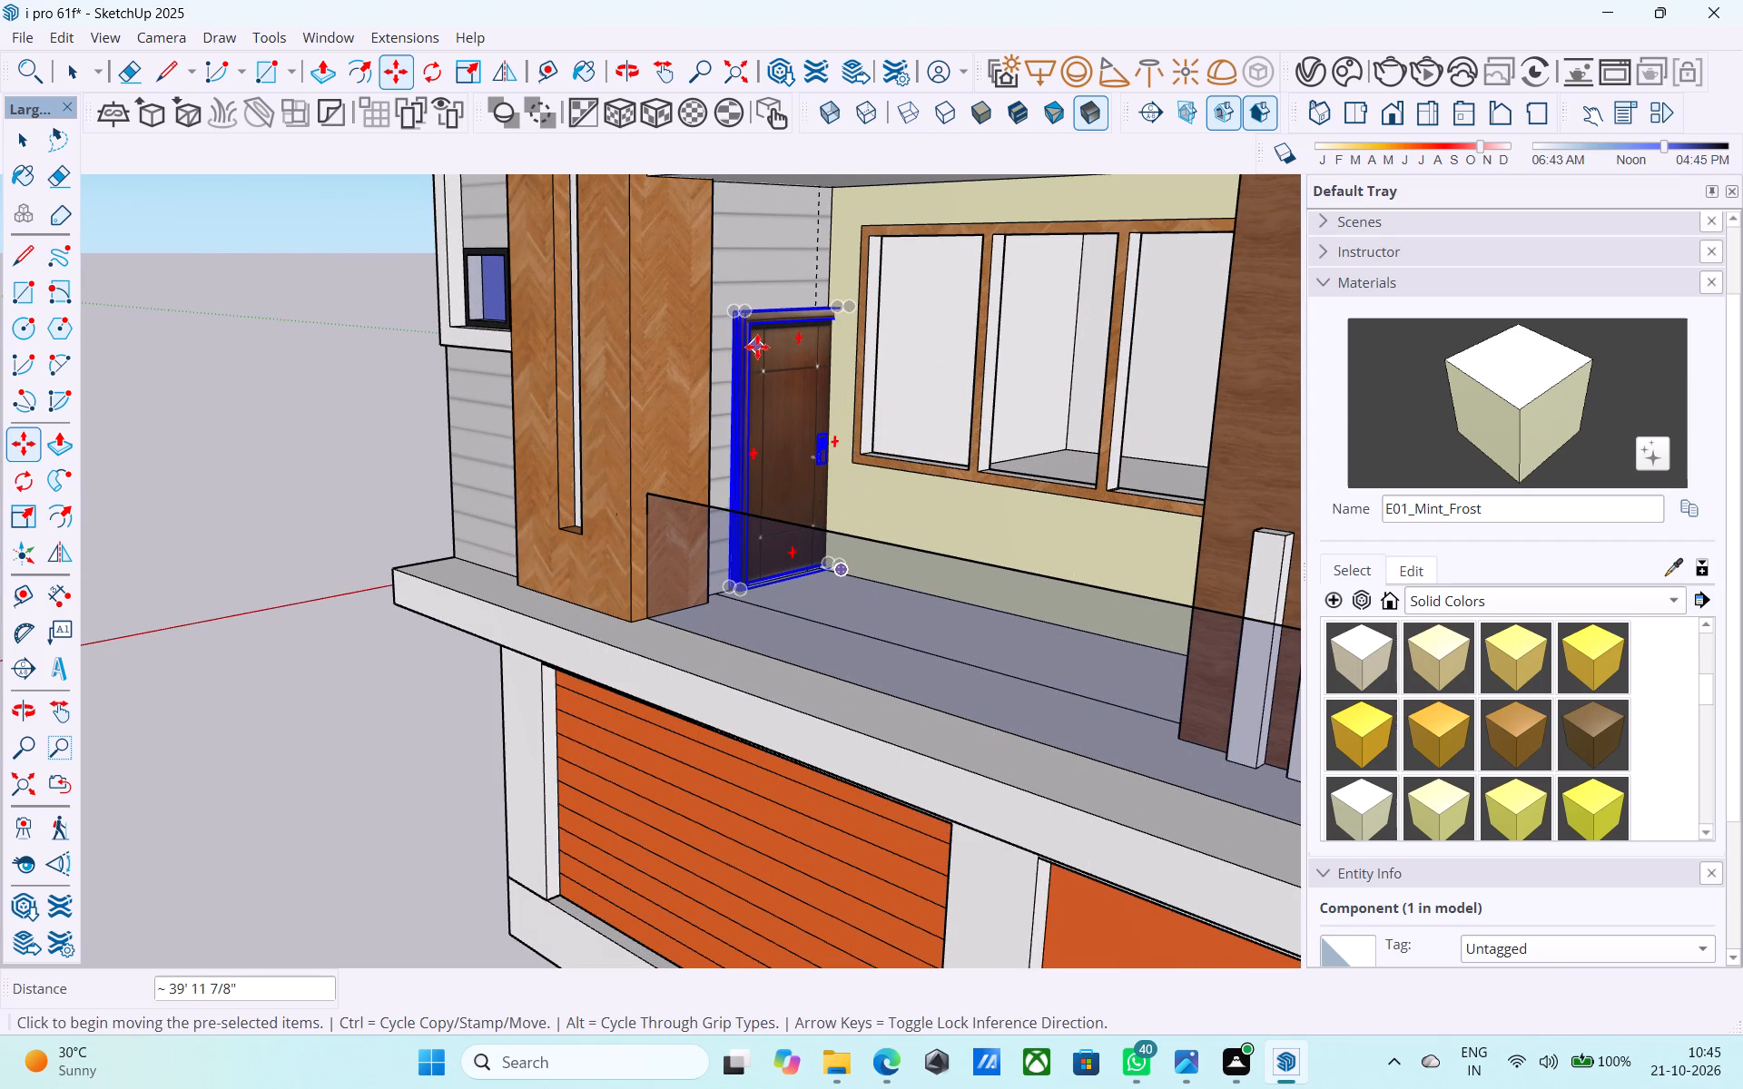
Scale the wooden door down uniformly by a factor of about 0.74.
key("s")
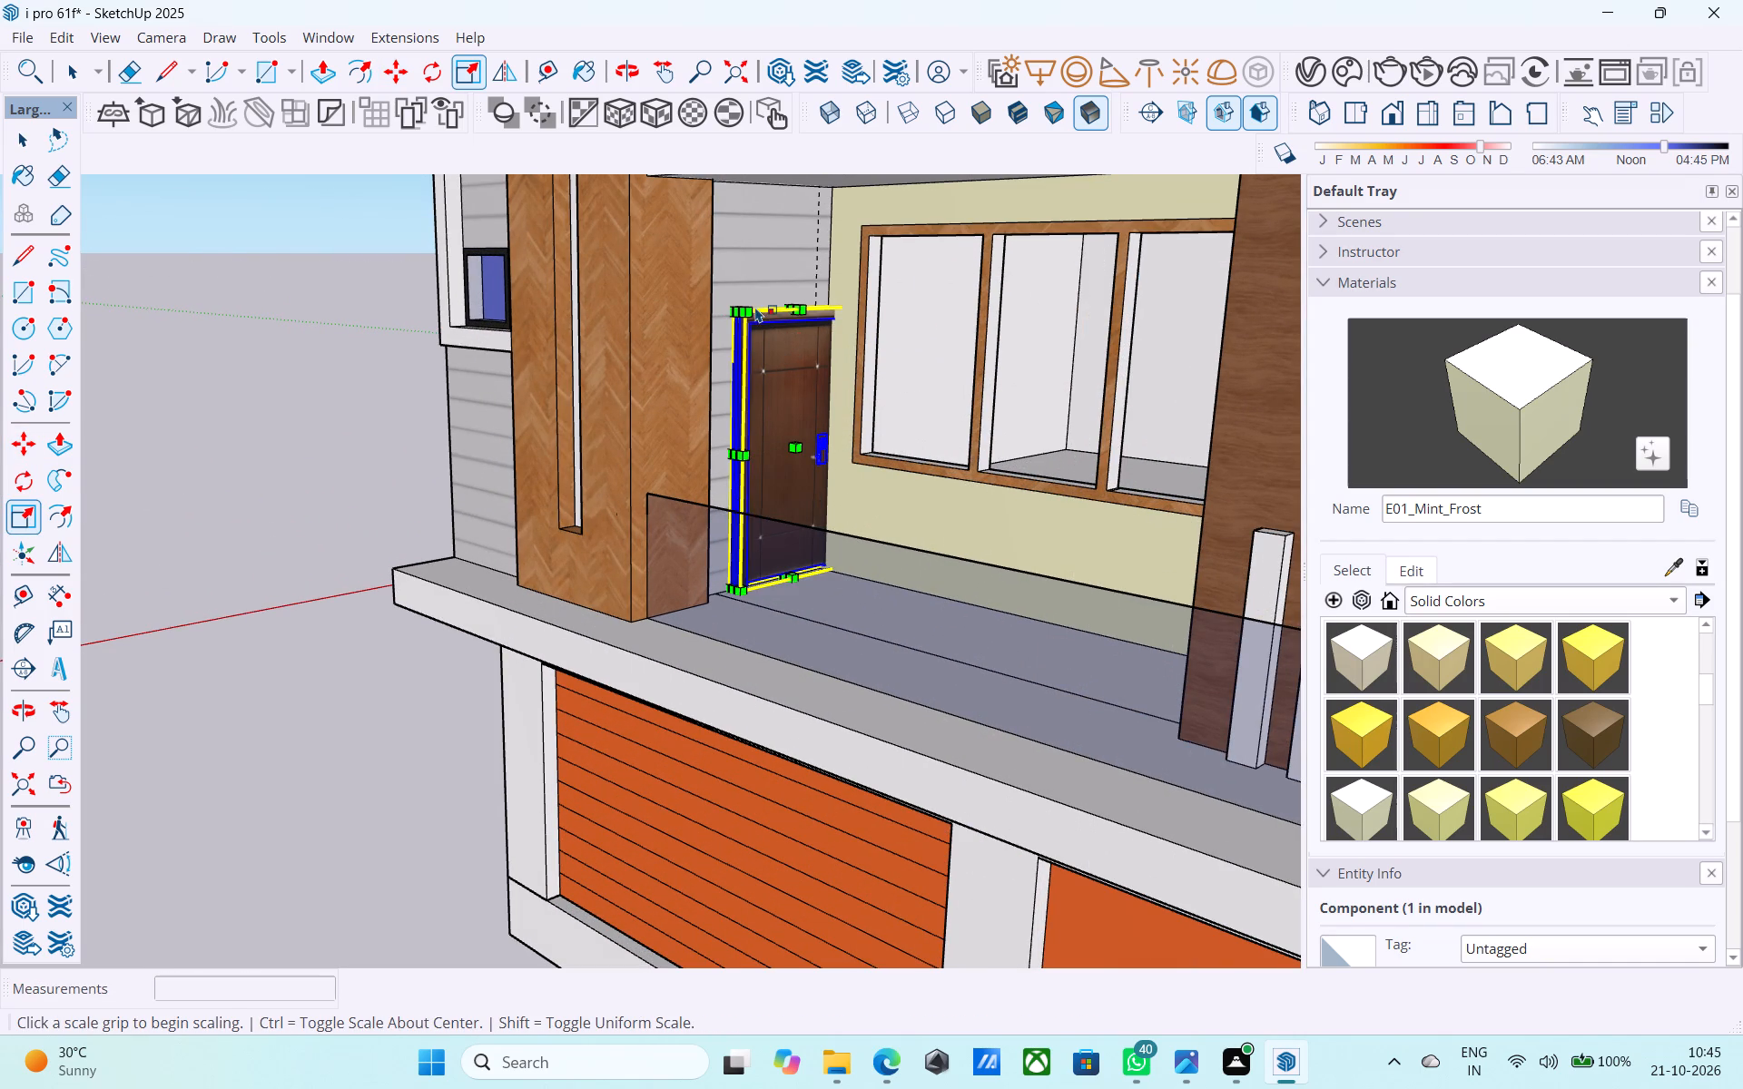
left_click(749, 314)
left_click(794, 377)
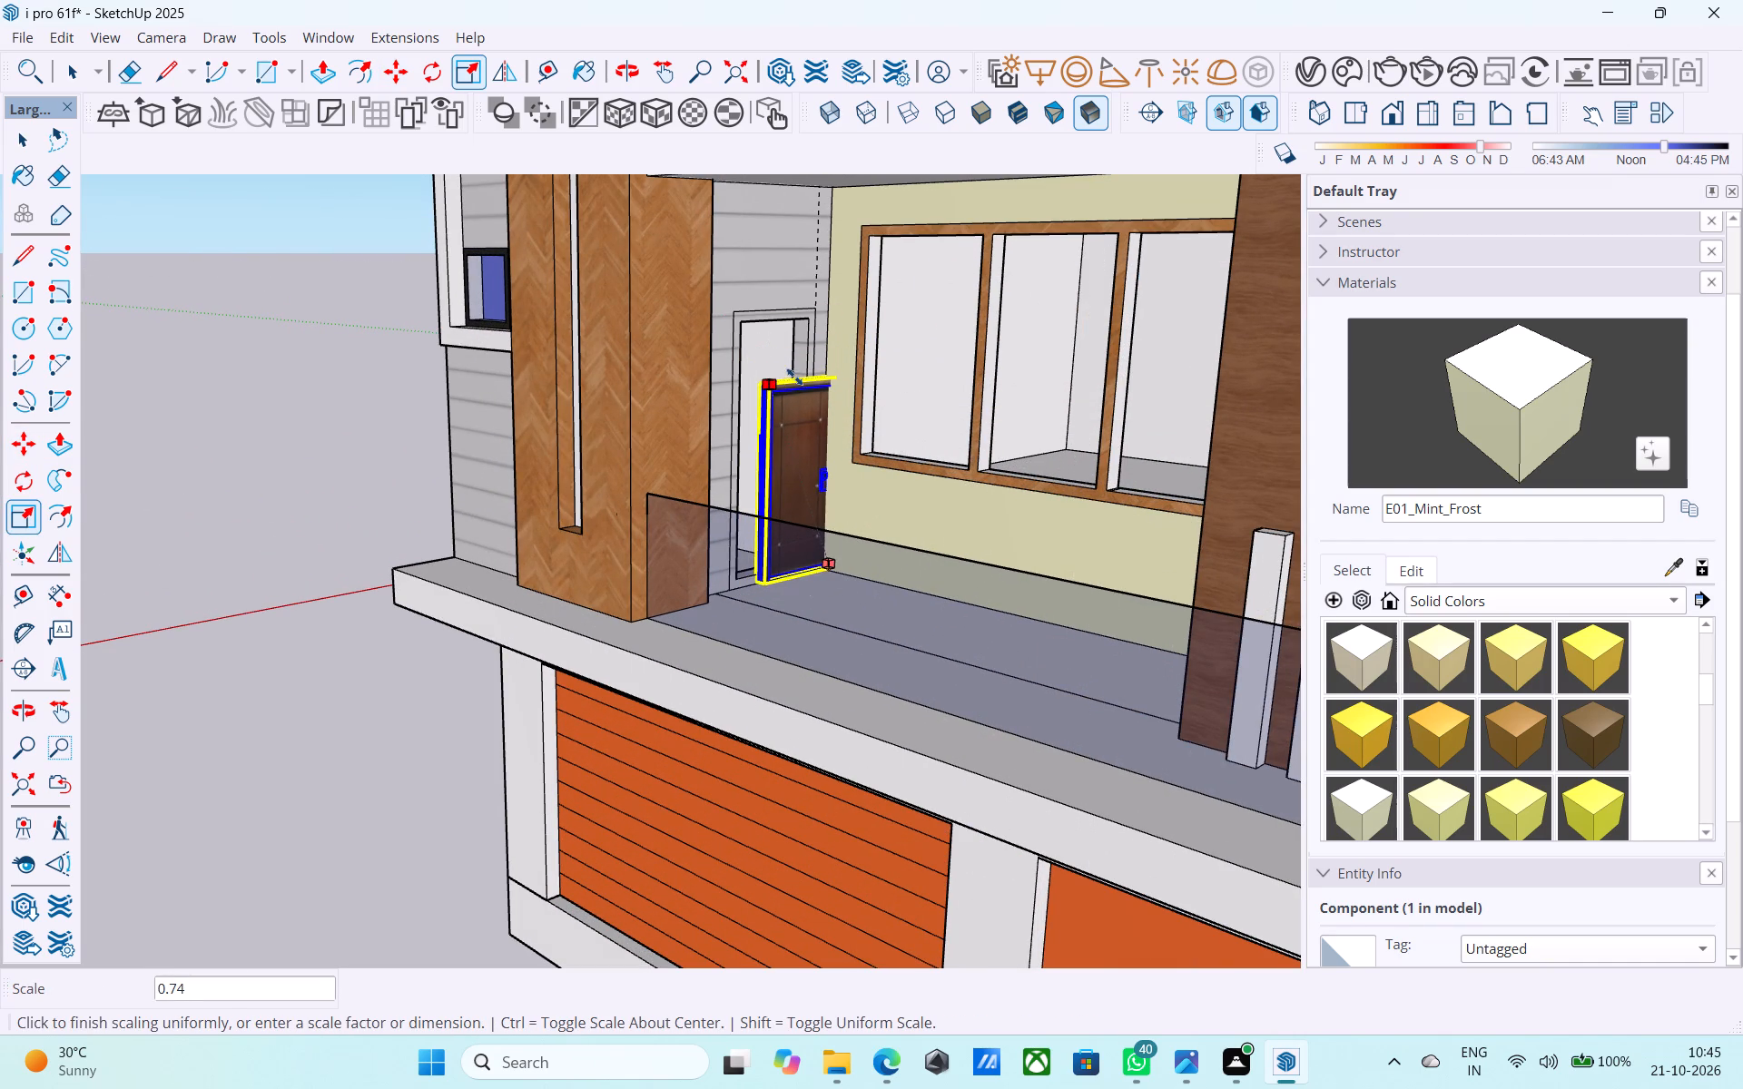
Move the scaled door up about 2' 1" by its top corner and align it with the opening's outer frame corner.
key("m")
scroll(793, 388, "up", 6)
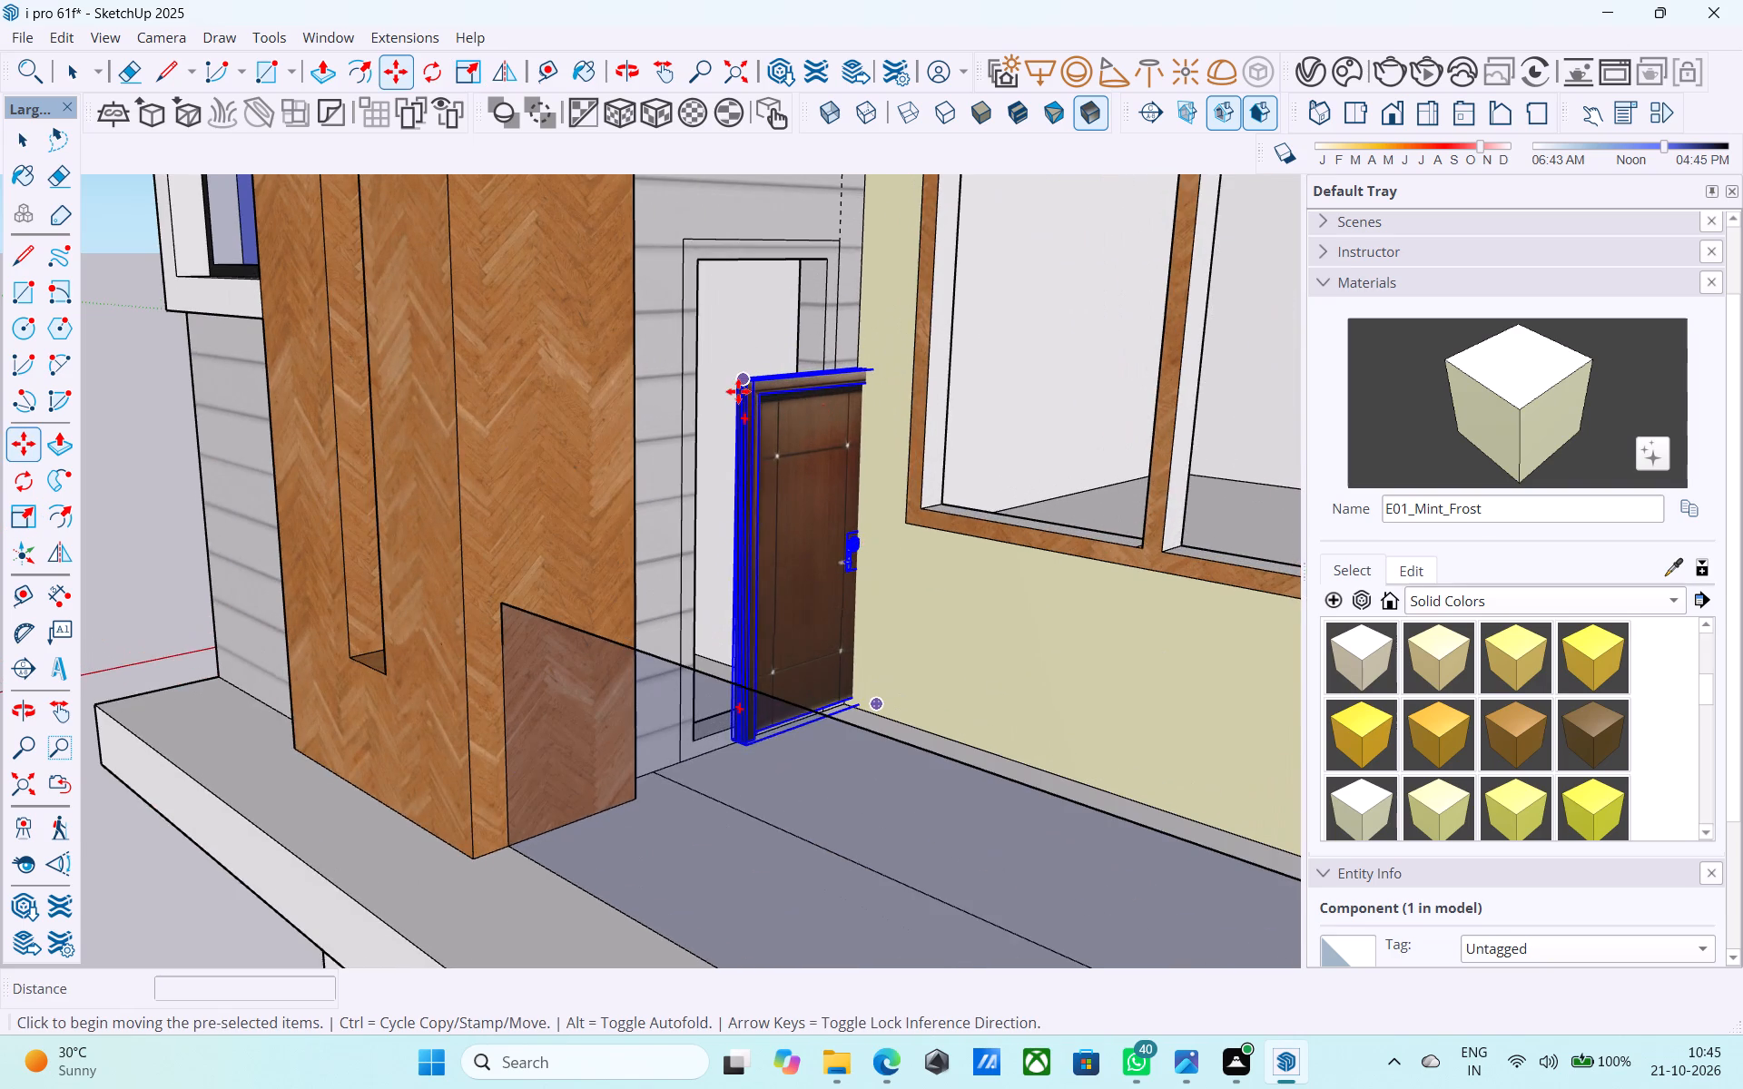
scroll(738, 391, "up", 1)
left_click(734, 387)
left_click(680, 213)
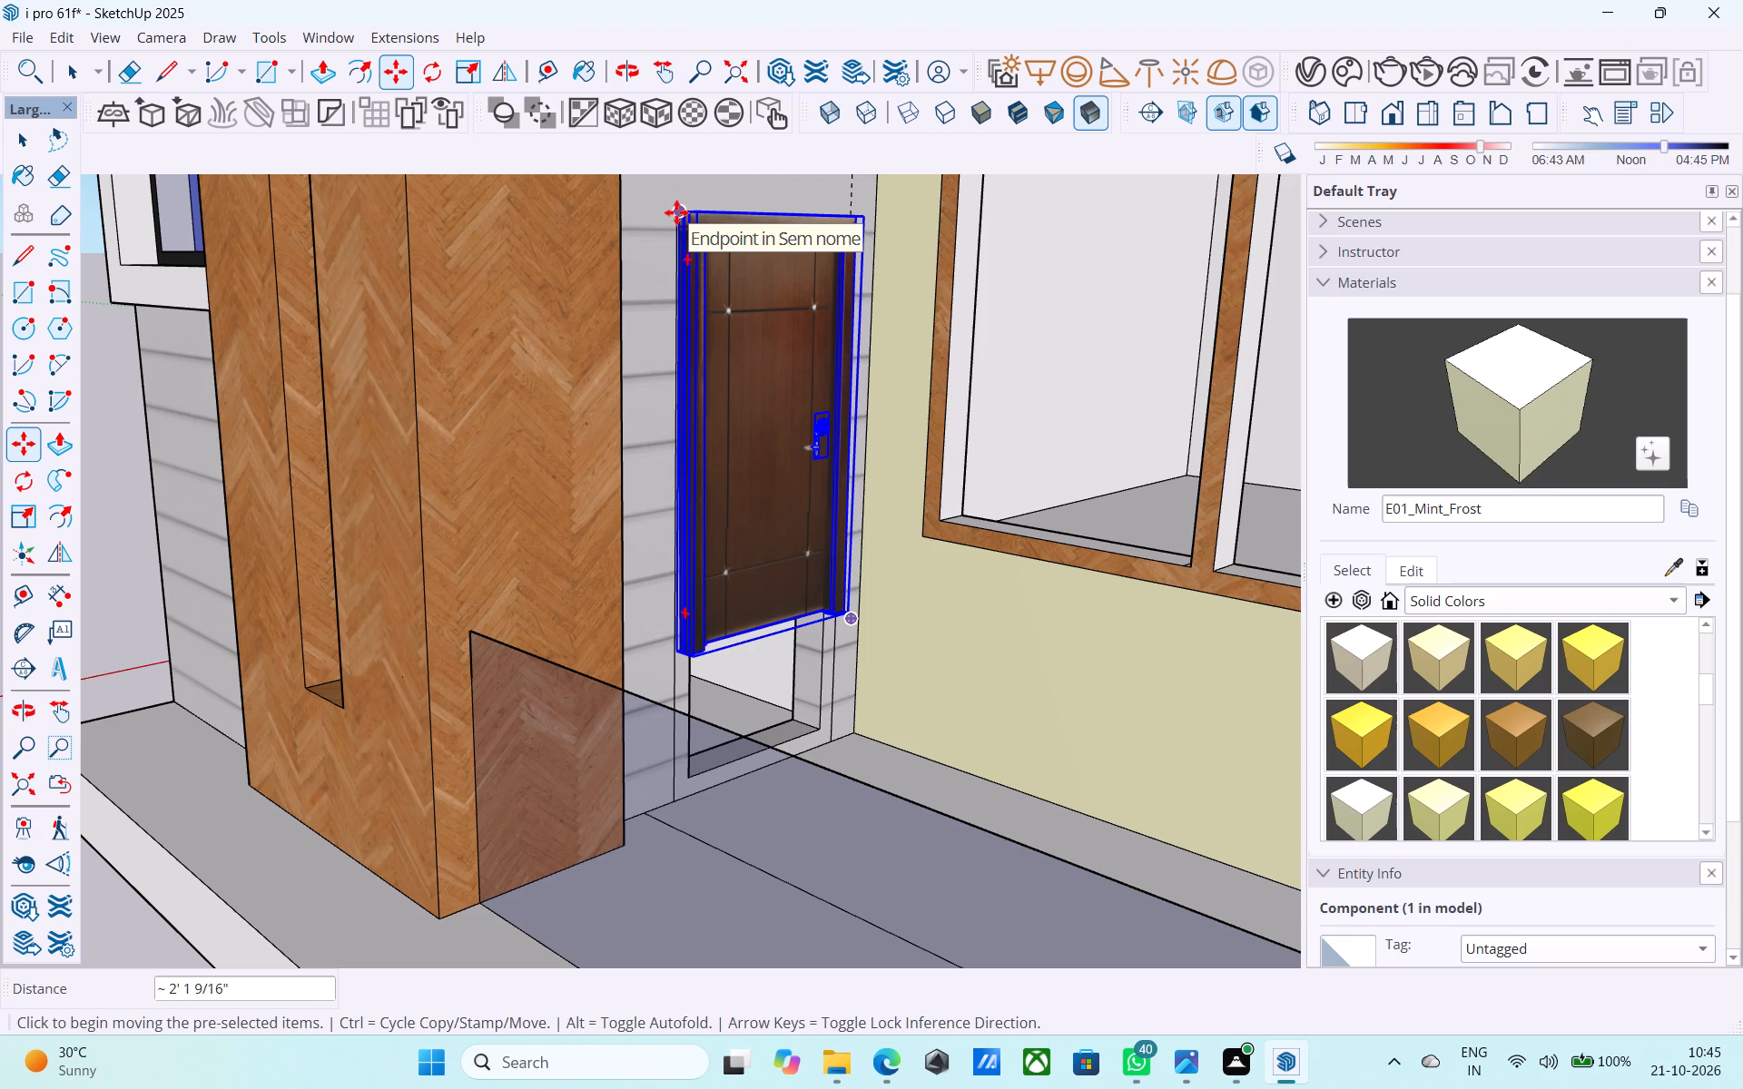
scroll(681, 198, "up", 8)
left_click(683, 222)
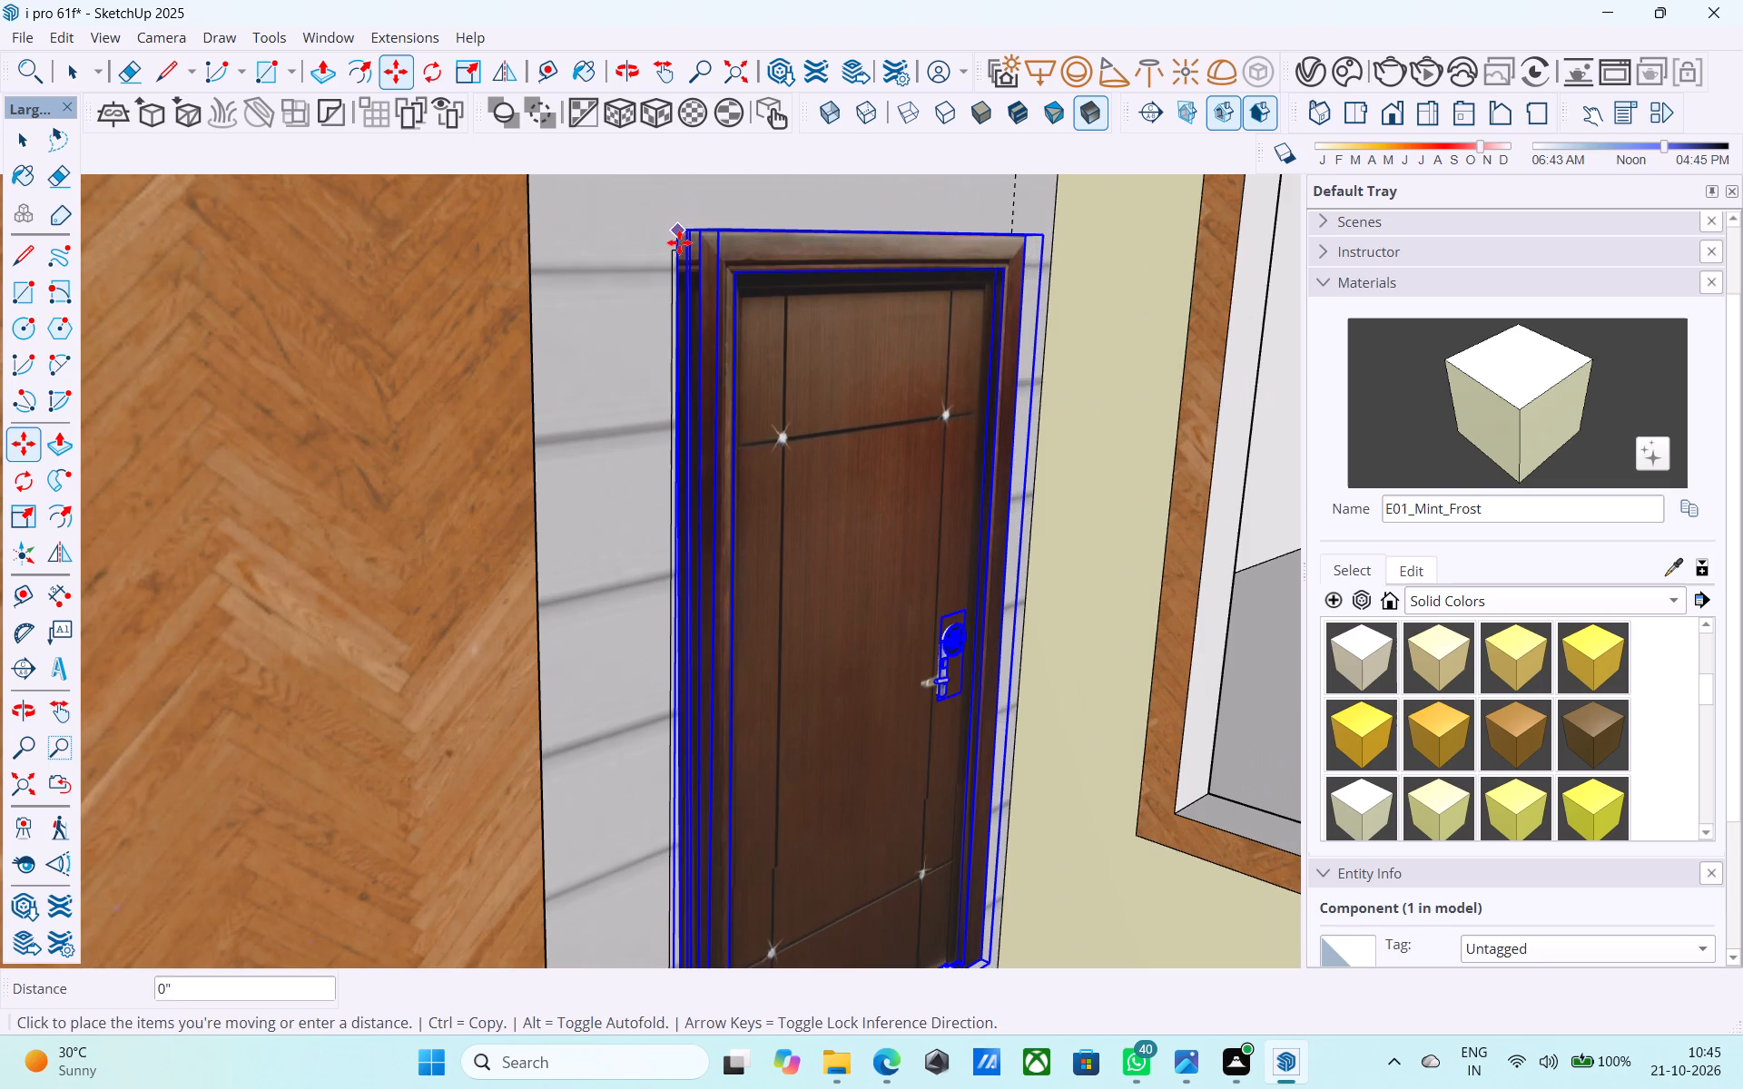
left_click(679, 258)
Scale the door's width along the red axis to fit the side edge of the opening.
scroll(670, 263, "down", 5)
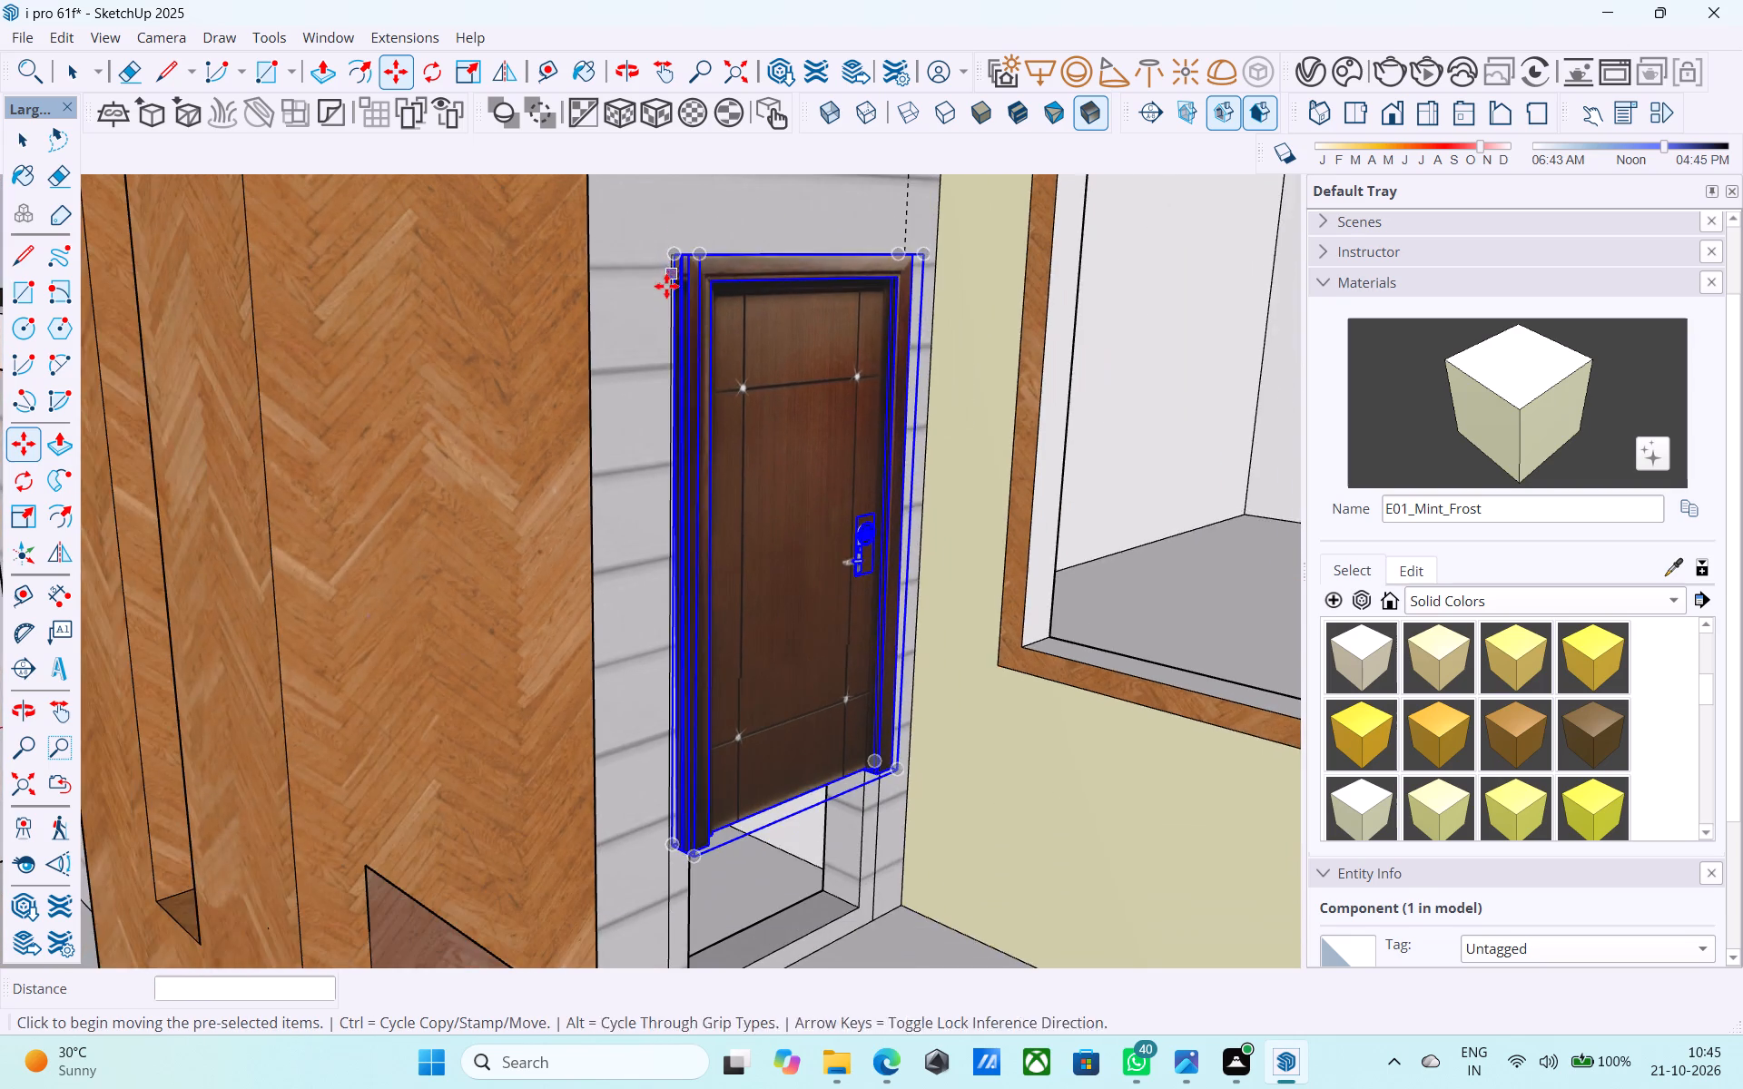
middle_click_drag(666, 287, 631, 272)
key("s")
middle_click_drag(824, 365, 748, 325)
scroll(921, 519, "up", 3)
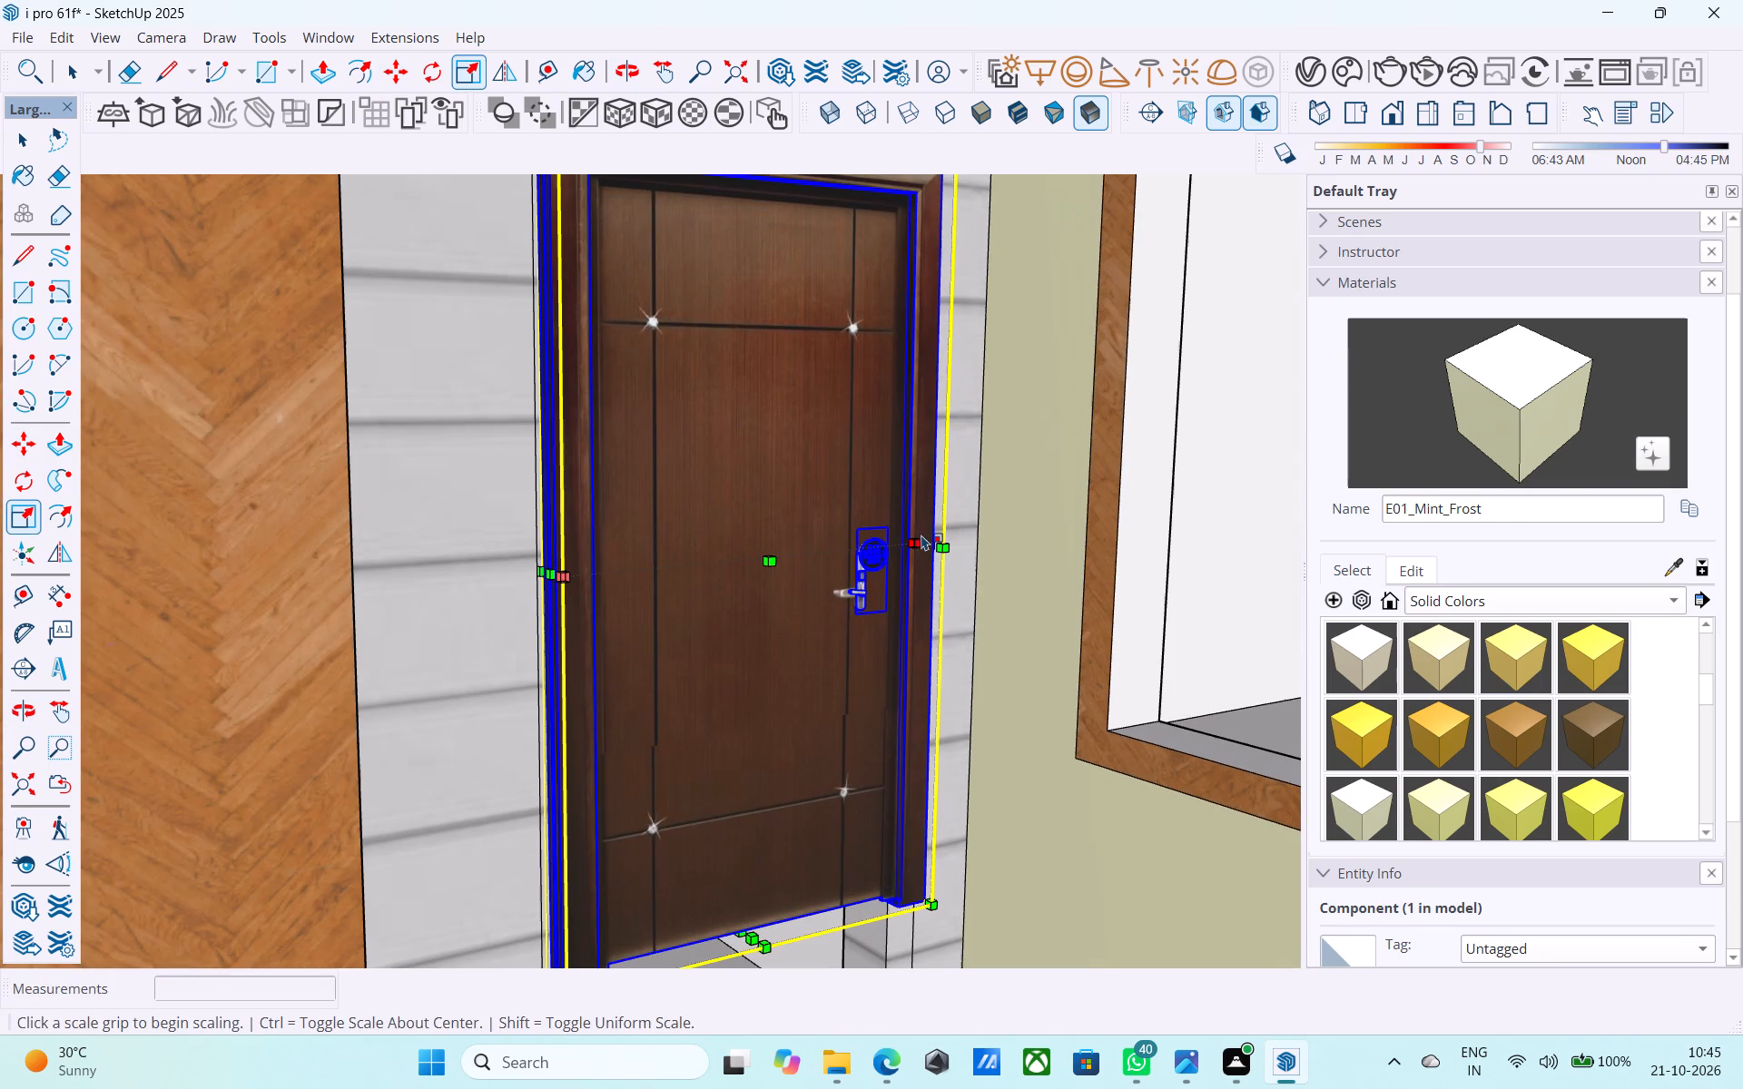
left_click(929, 551)
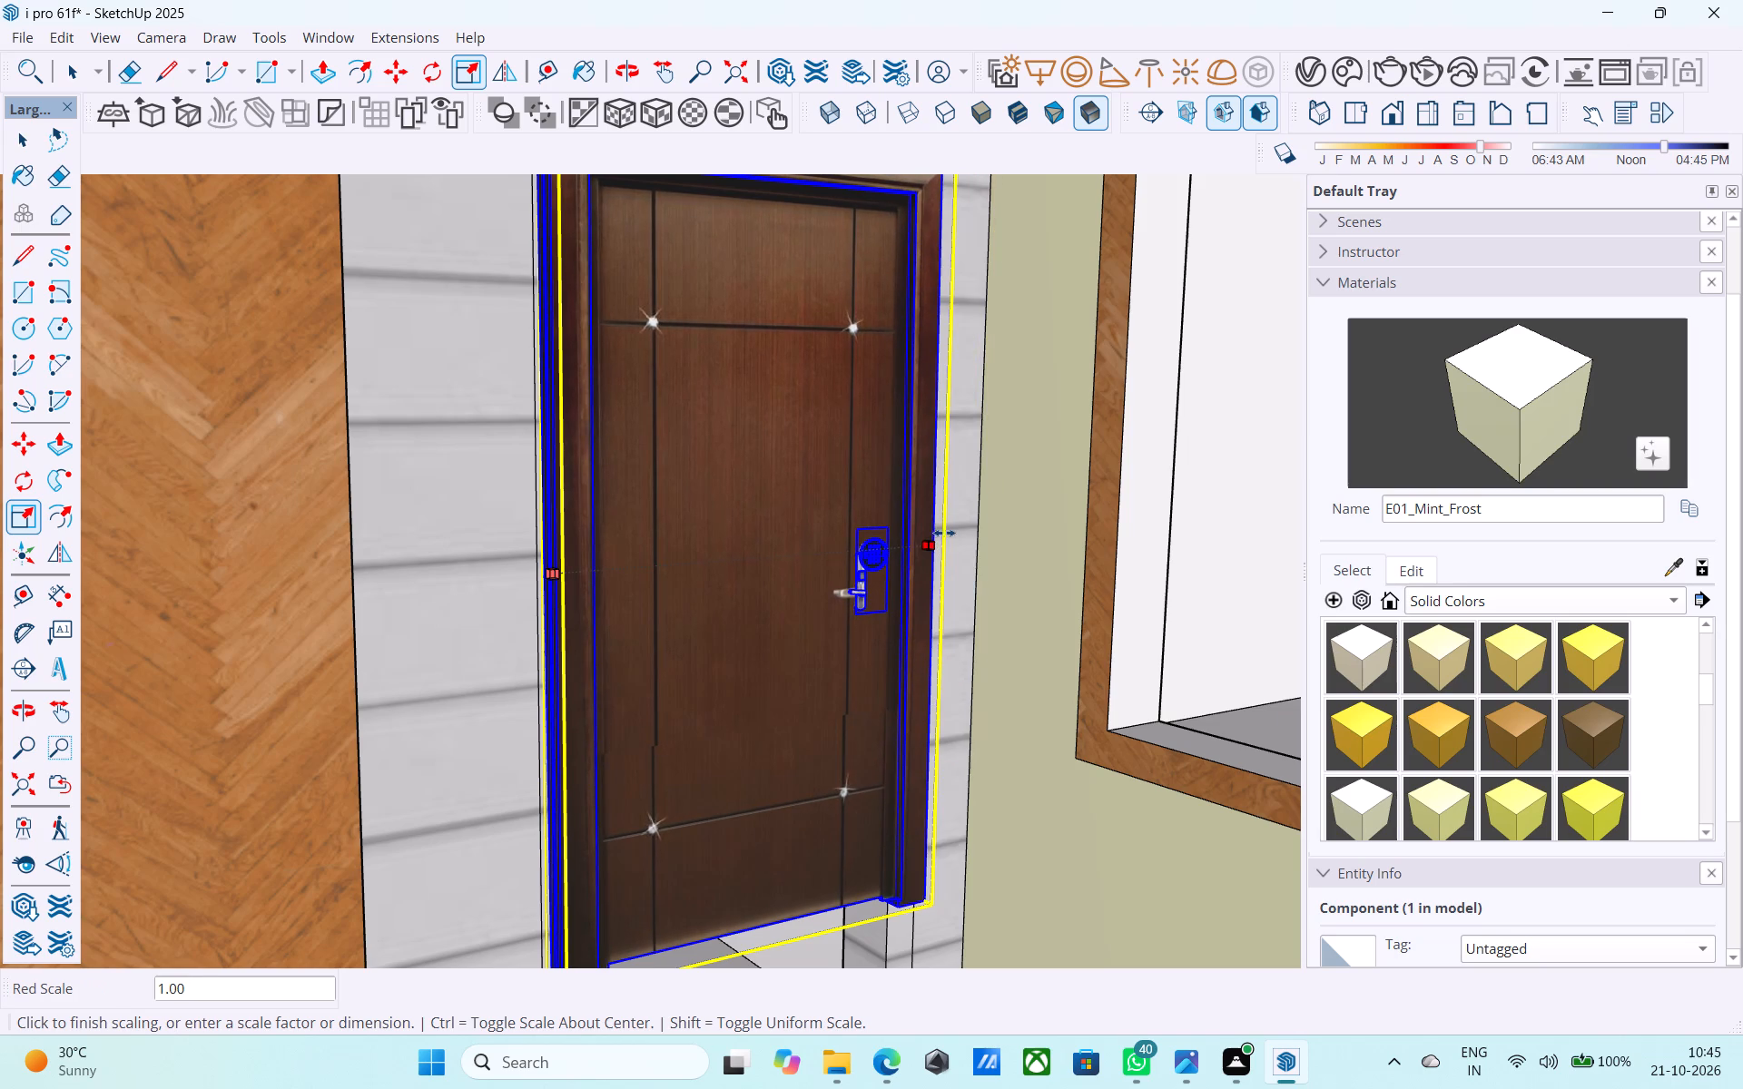
left_click(941, 534)
Stretch the door downward along the blue axis by about 1.36 so its base meets the balcony floor.
scroll(941, 535, "up", 1)
scroll(917, 477, "down", 11)
middle_click_drag(862, 699, 838, 664)
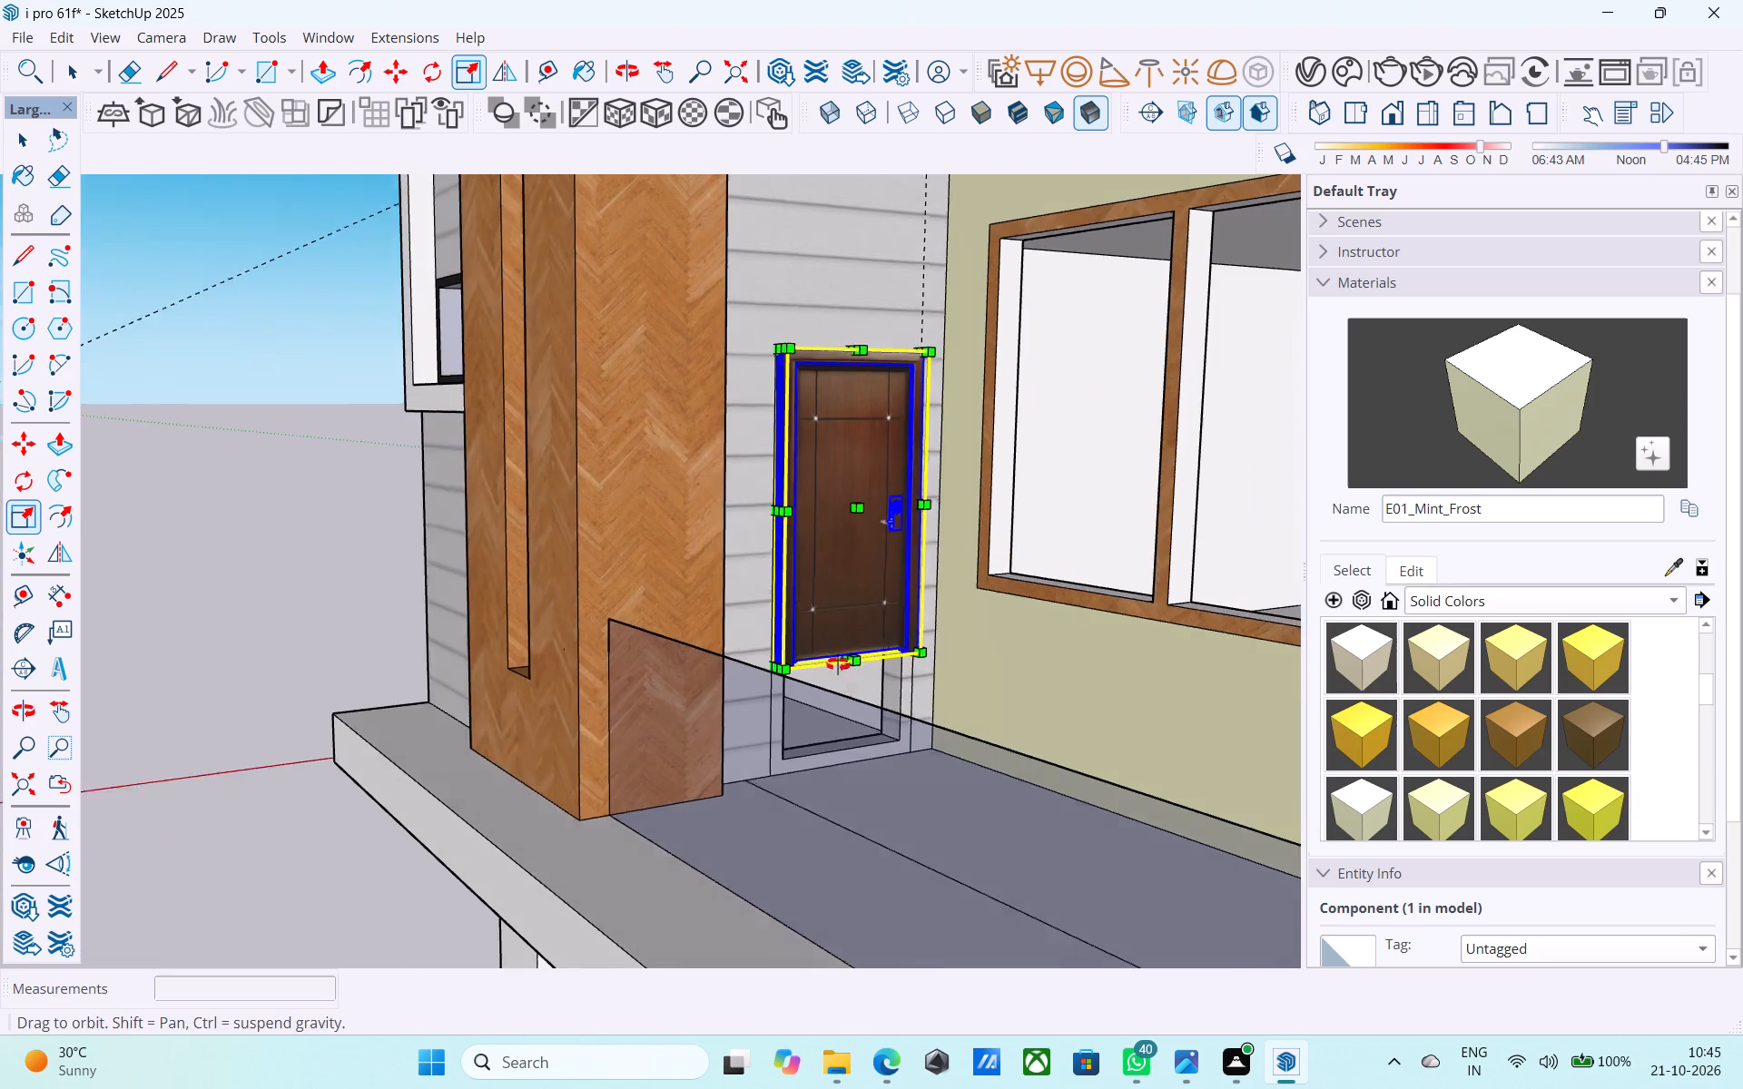
middle_click_drag(838, 664, 828, 648)
scroll(840, 661, "up", 5)
middle_click_drag(852, 606, 816, 721)
scroll(829, 701, "up", 6)
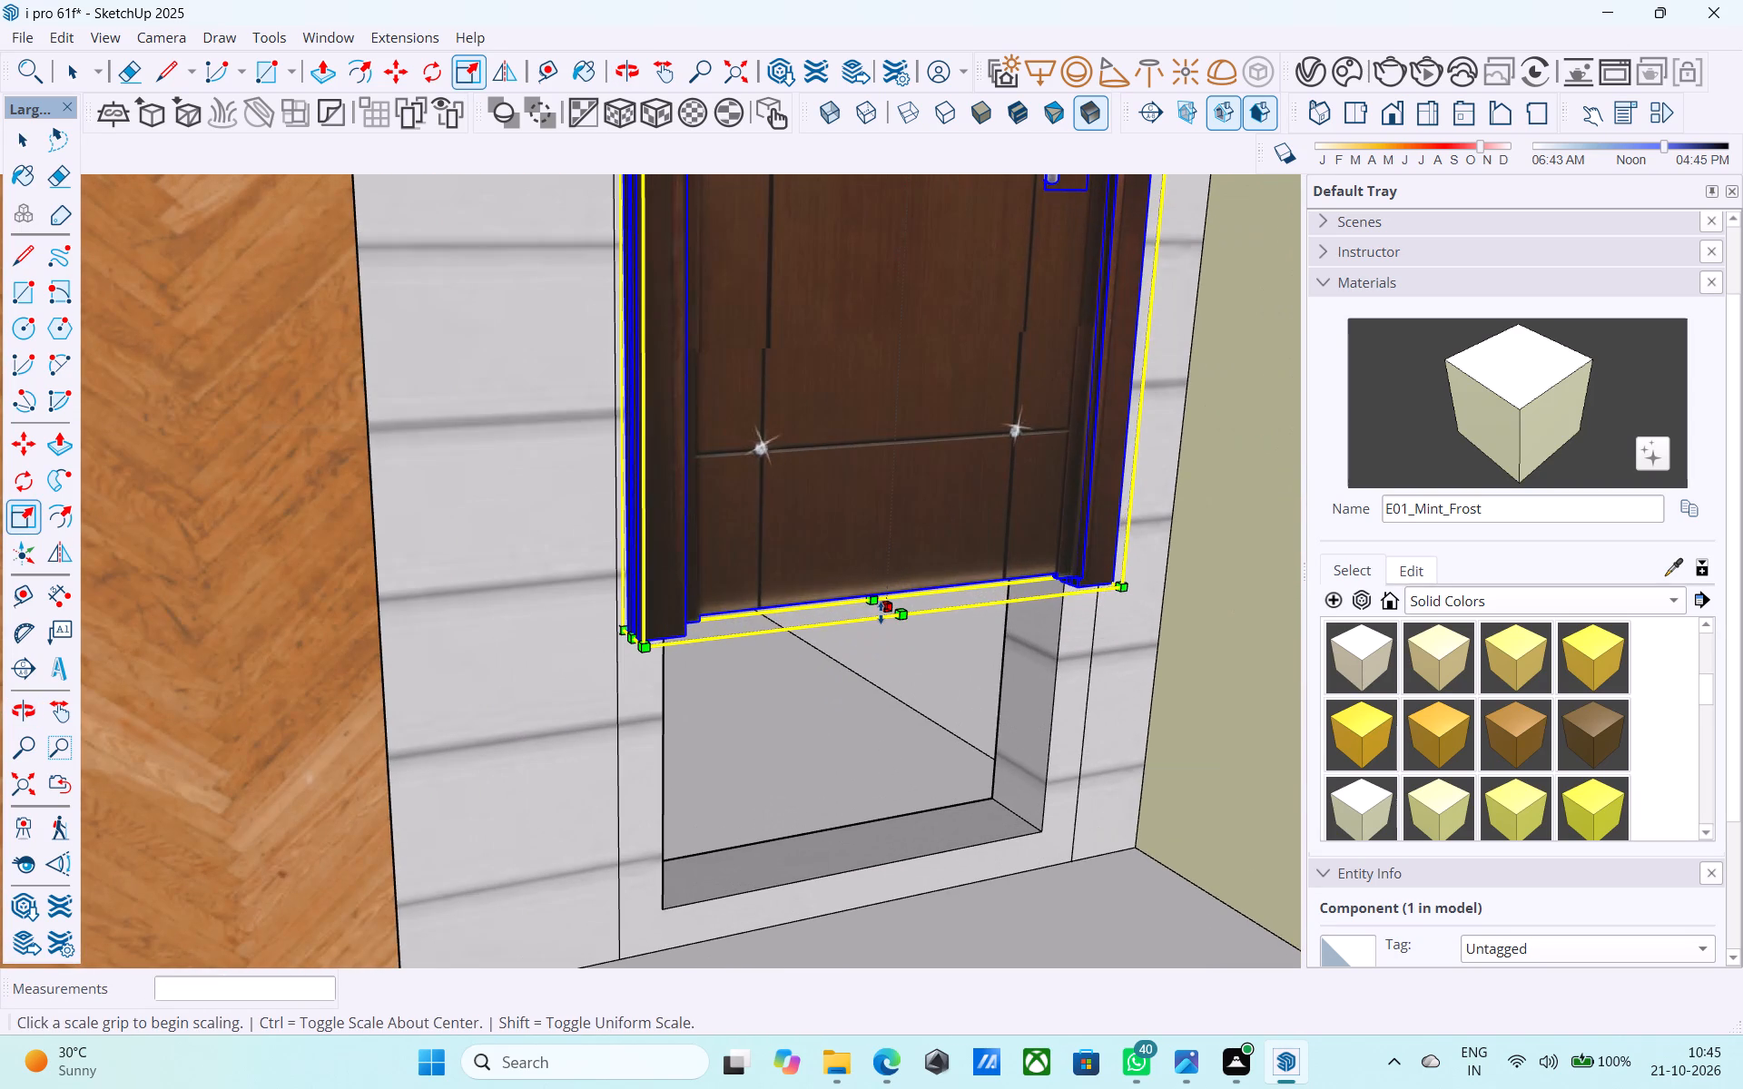
left_click(881, 612)
left_click(873, 922)
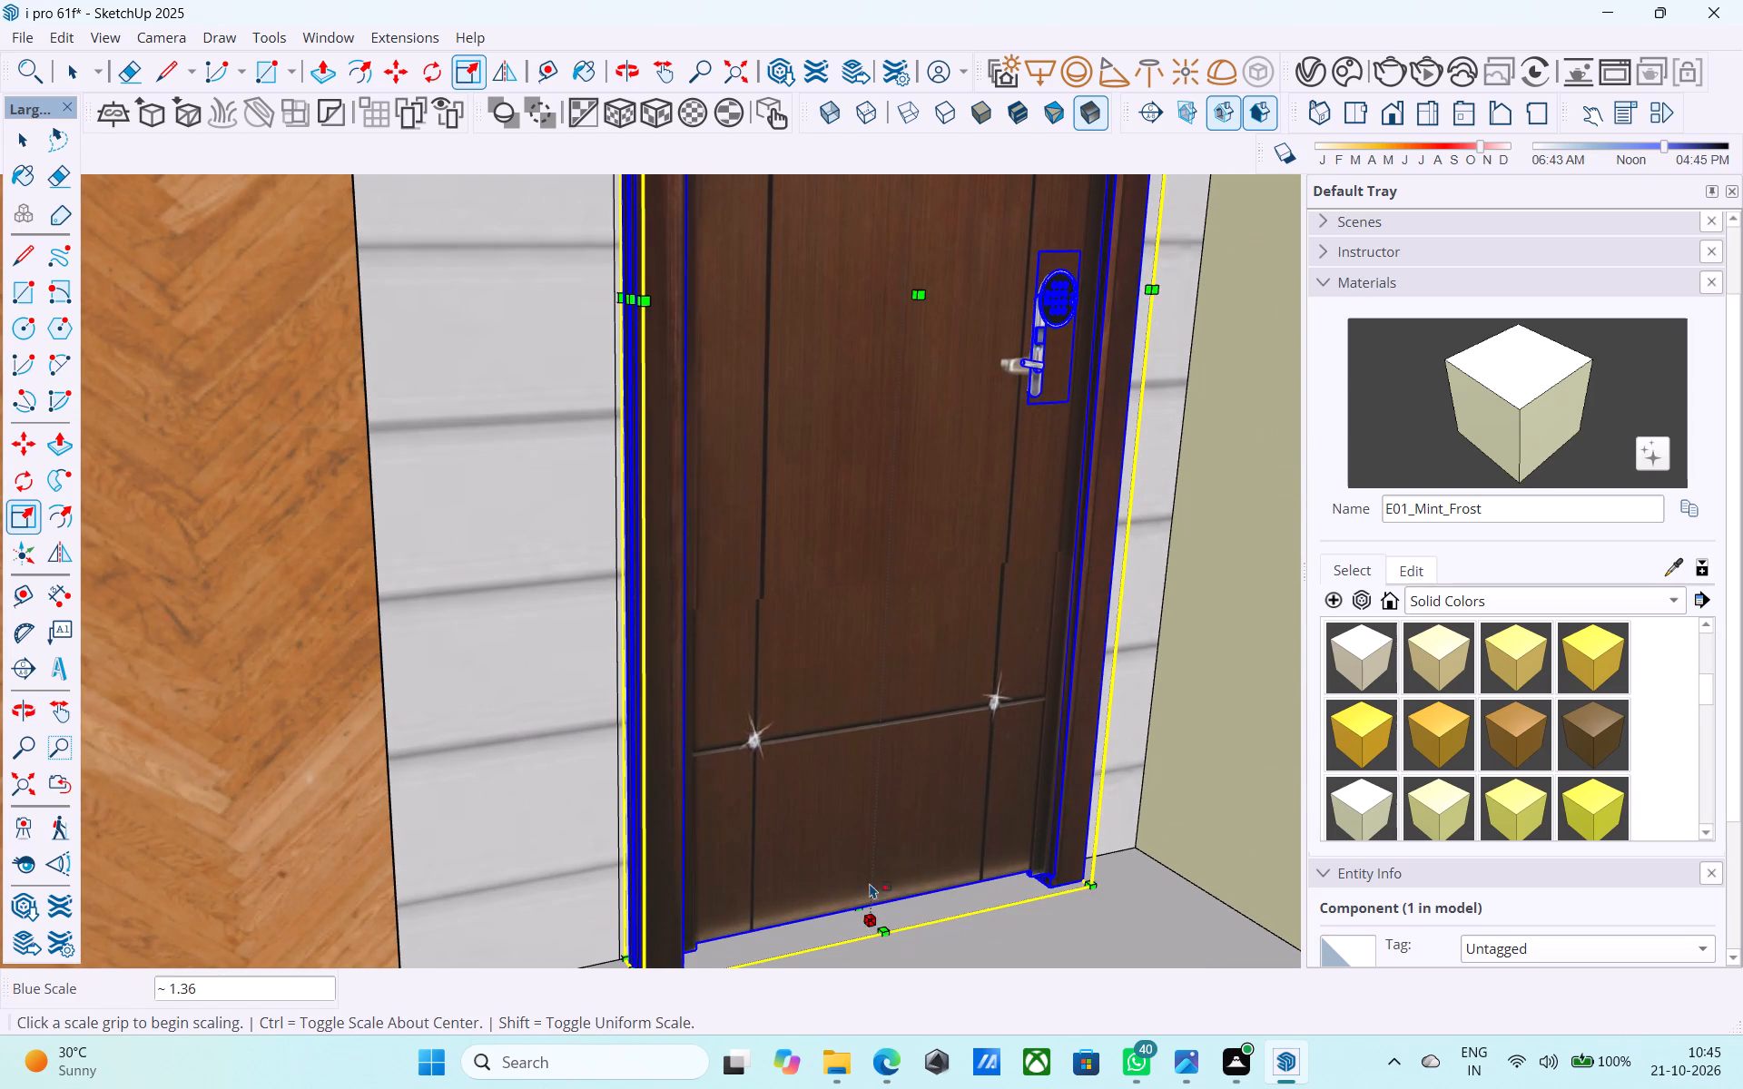
Copy the fitted door about 10' 6" up by its top outer corner into the upper balcony's door opening.
scroll(859, 832, "down", 18)
scroll(818, 636, "up", 6)
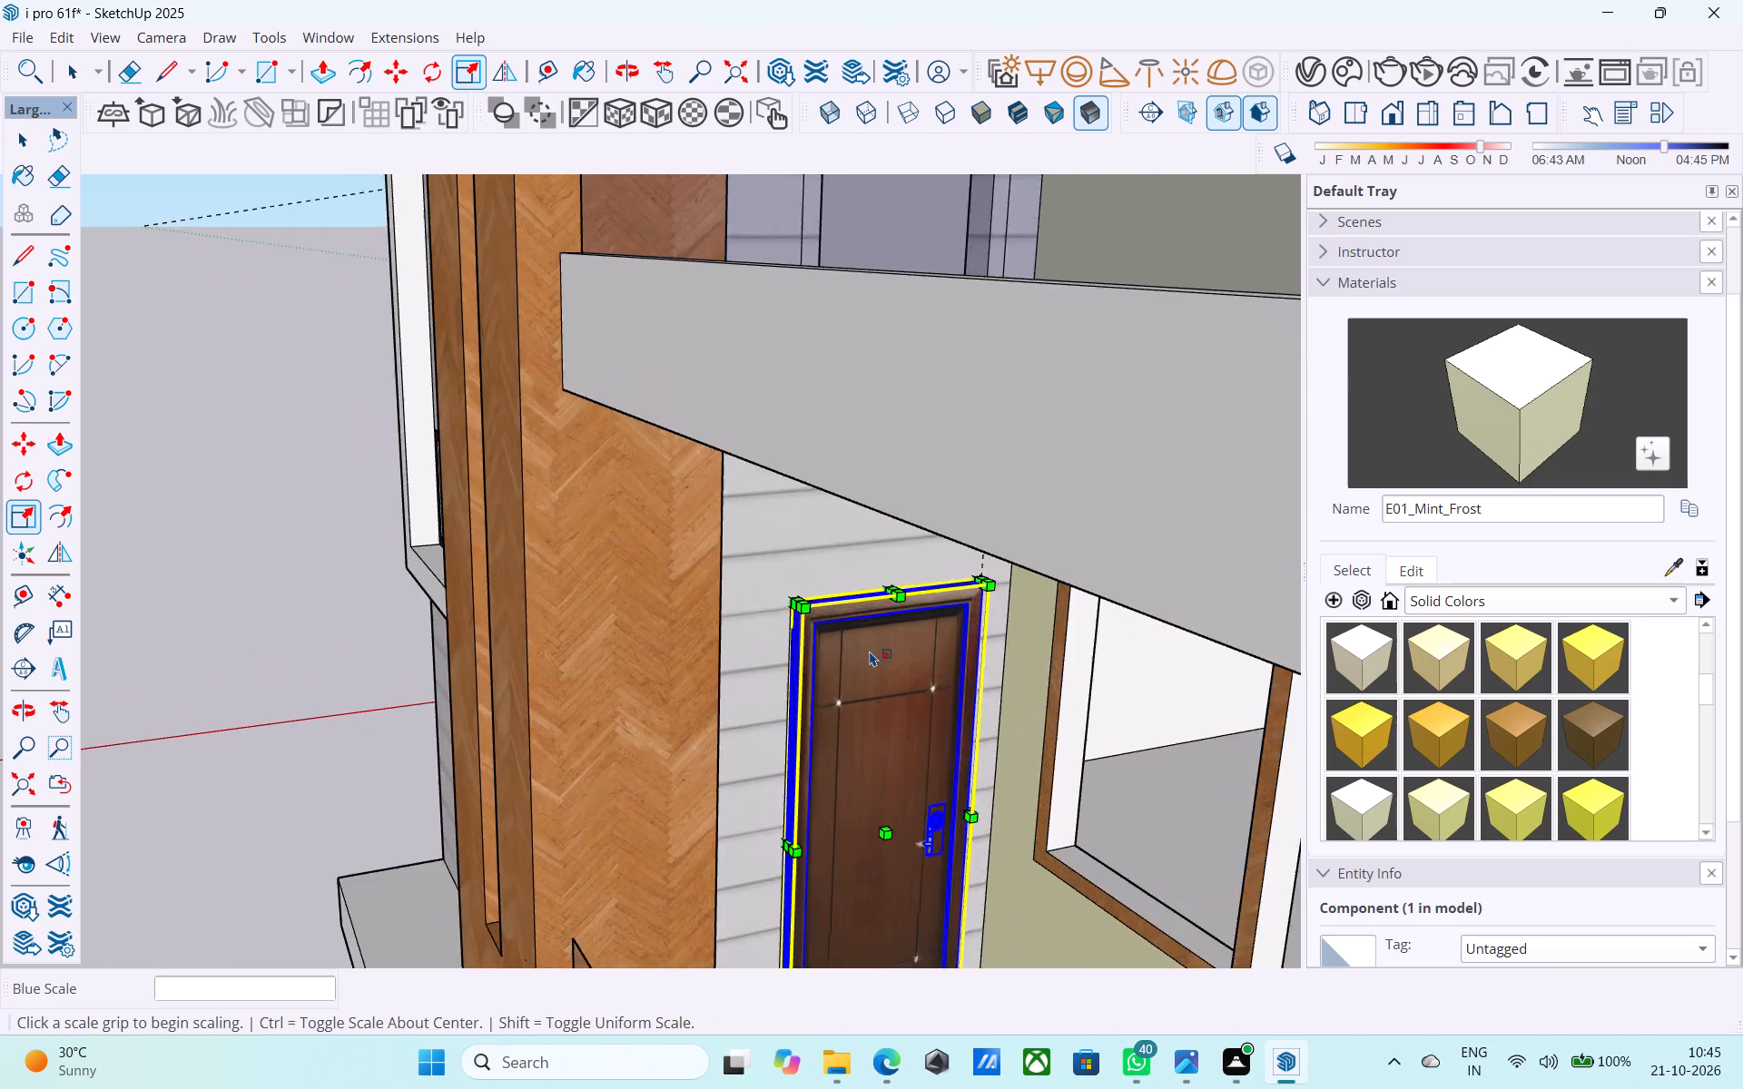
scroll(870, 651, "up", 9)
middle_click_drag(857, 600, 924, 554)
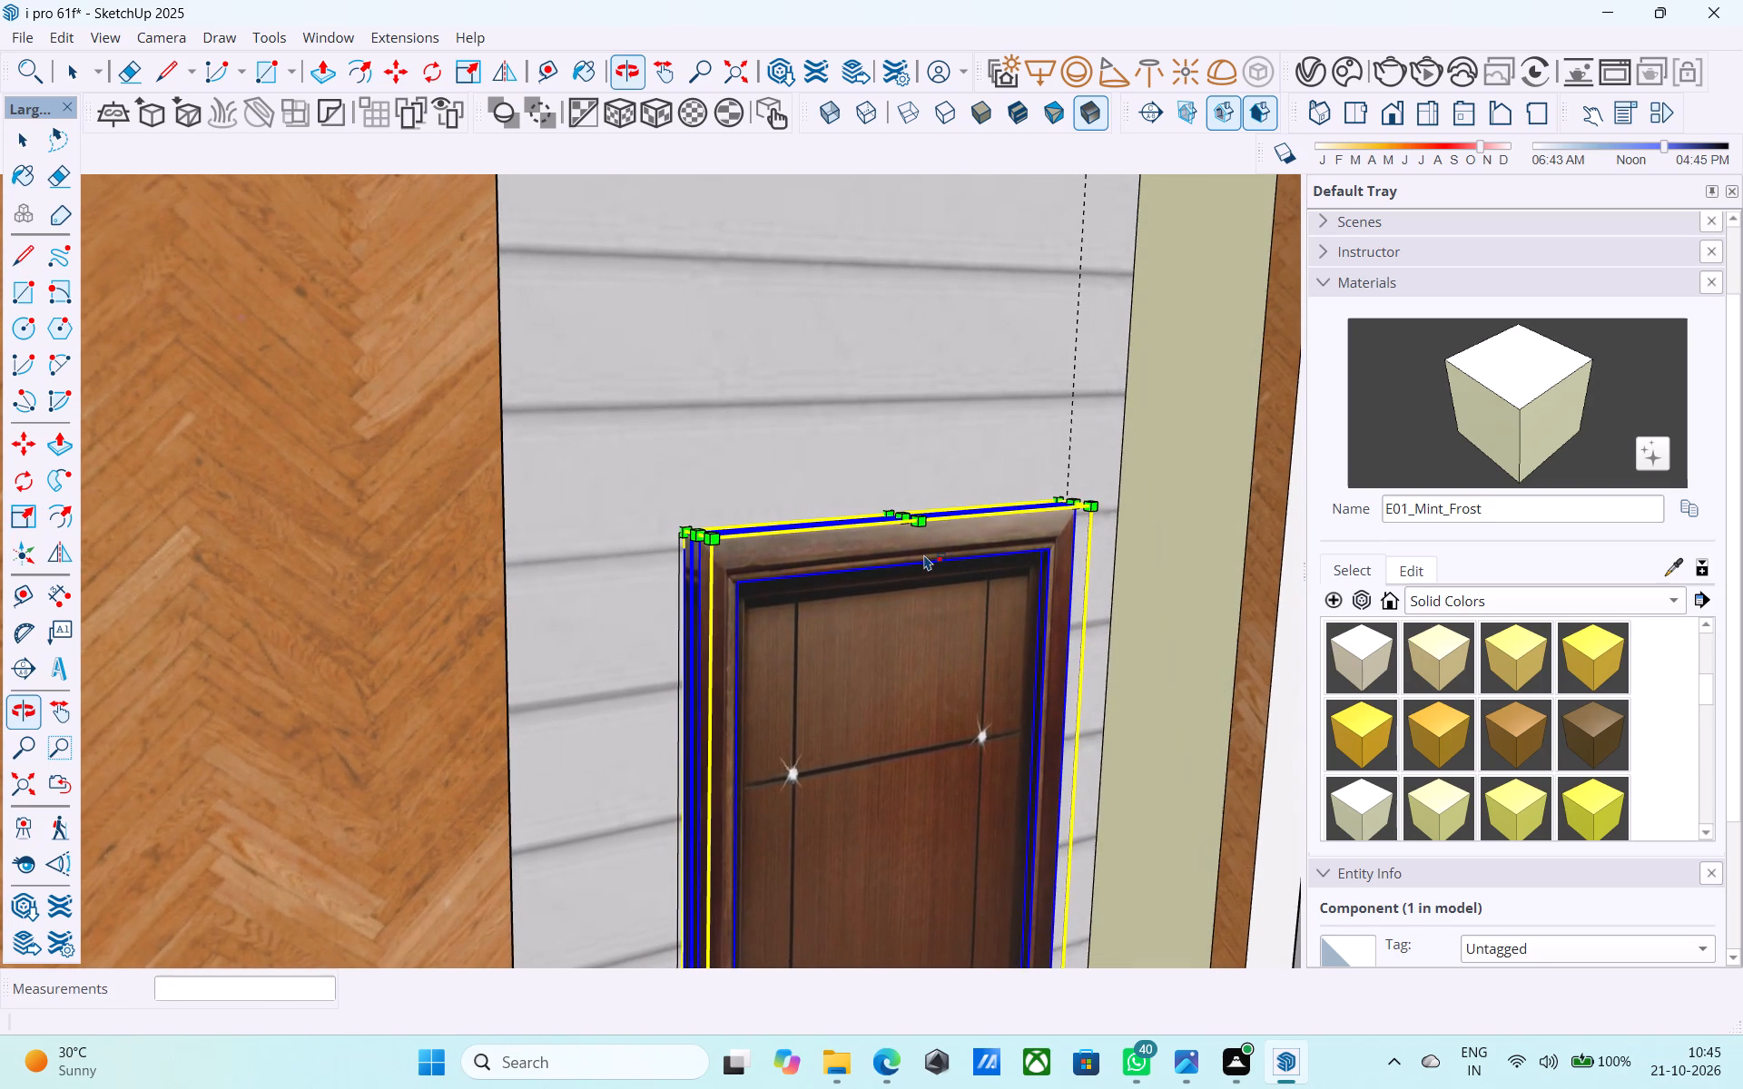
key("m")
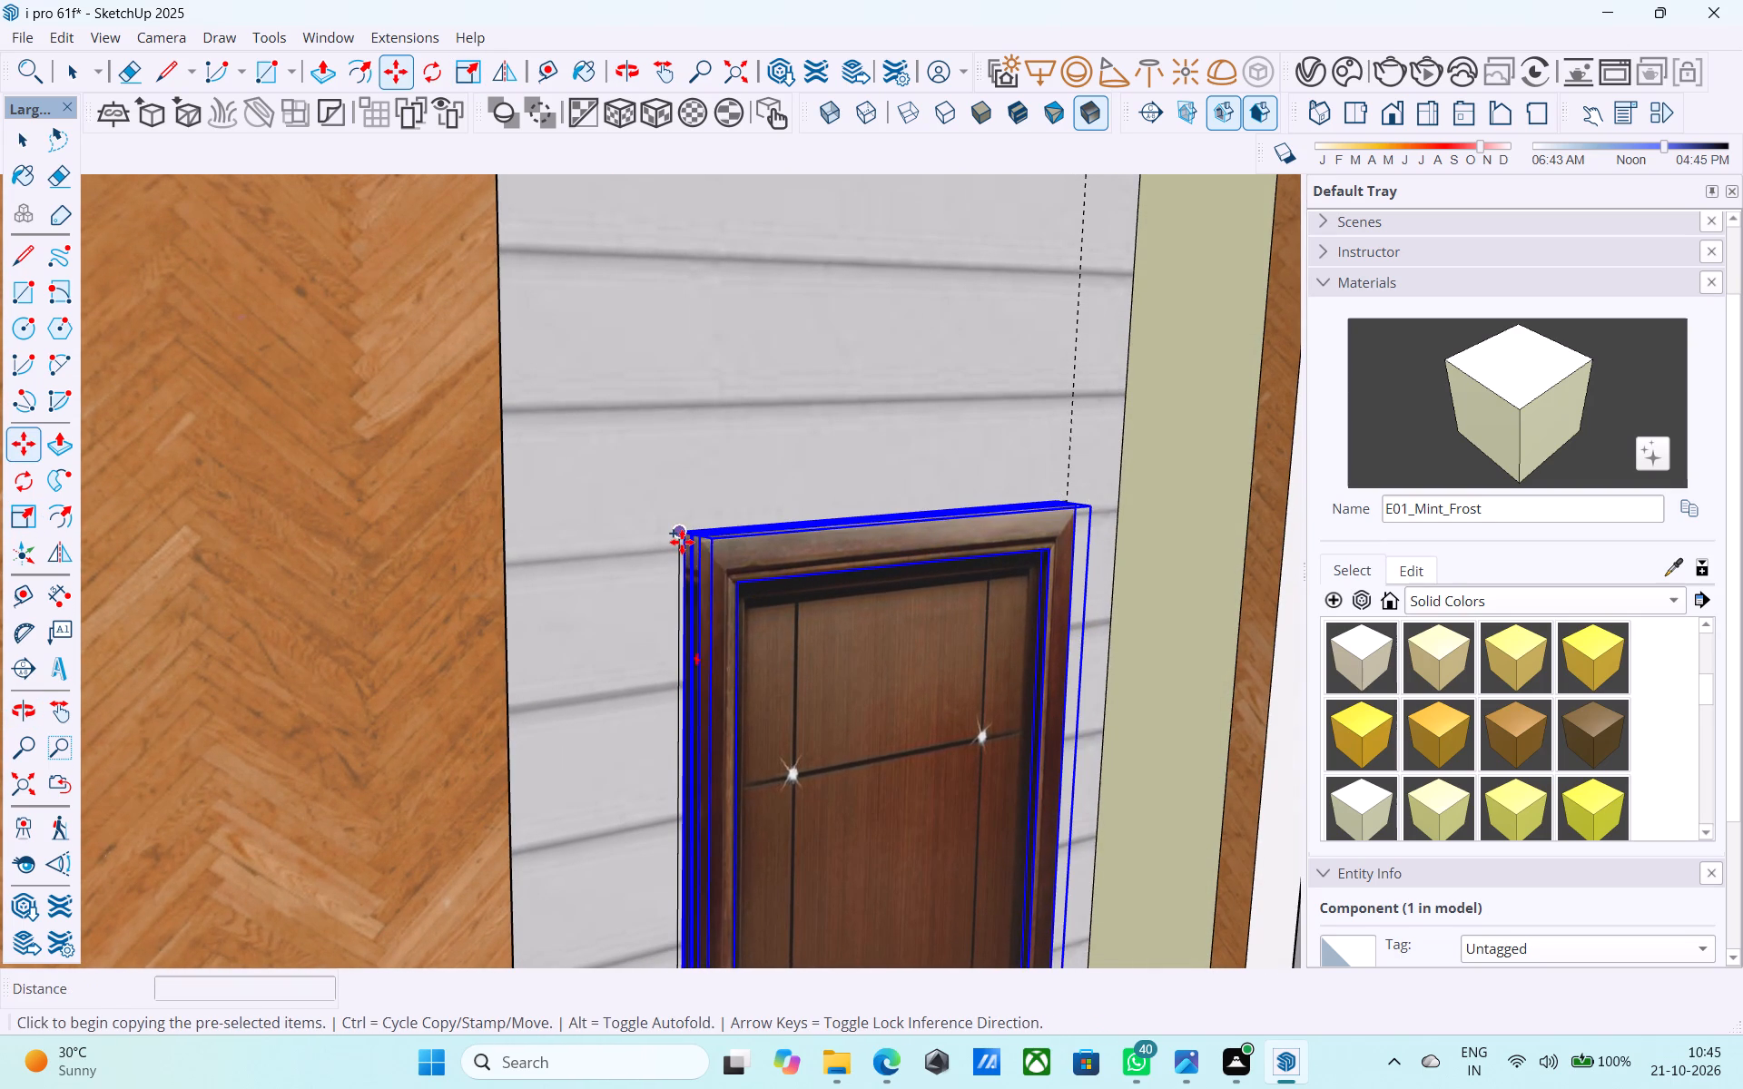
left_click(684, 540)
scroll(693, 362, "down", 12)
middle_click_drag(688, 393, 684, 471)
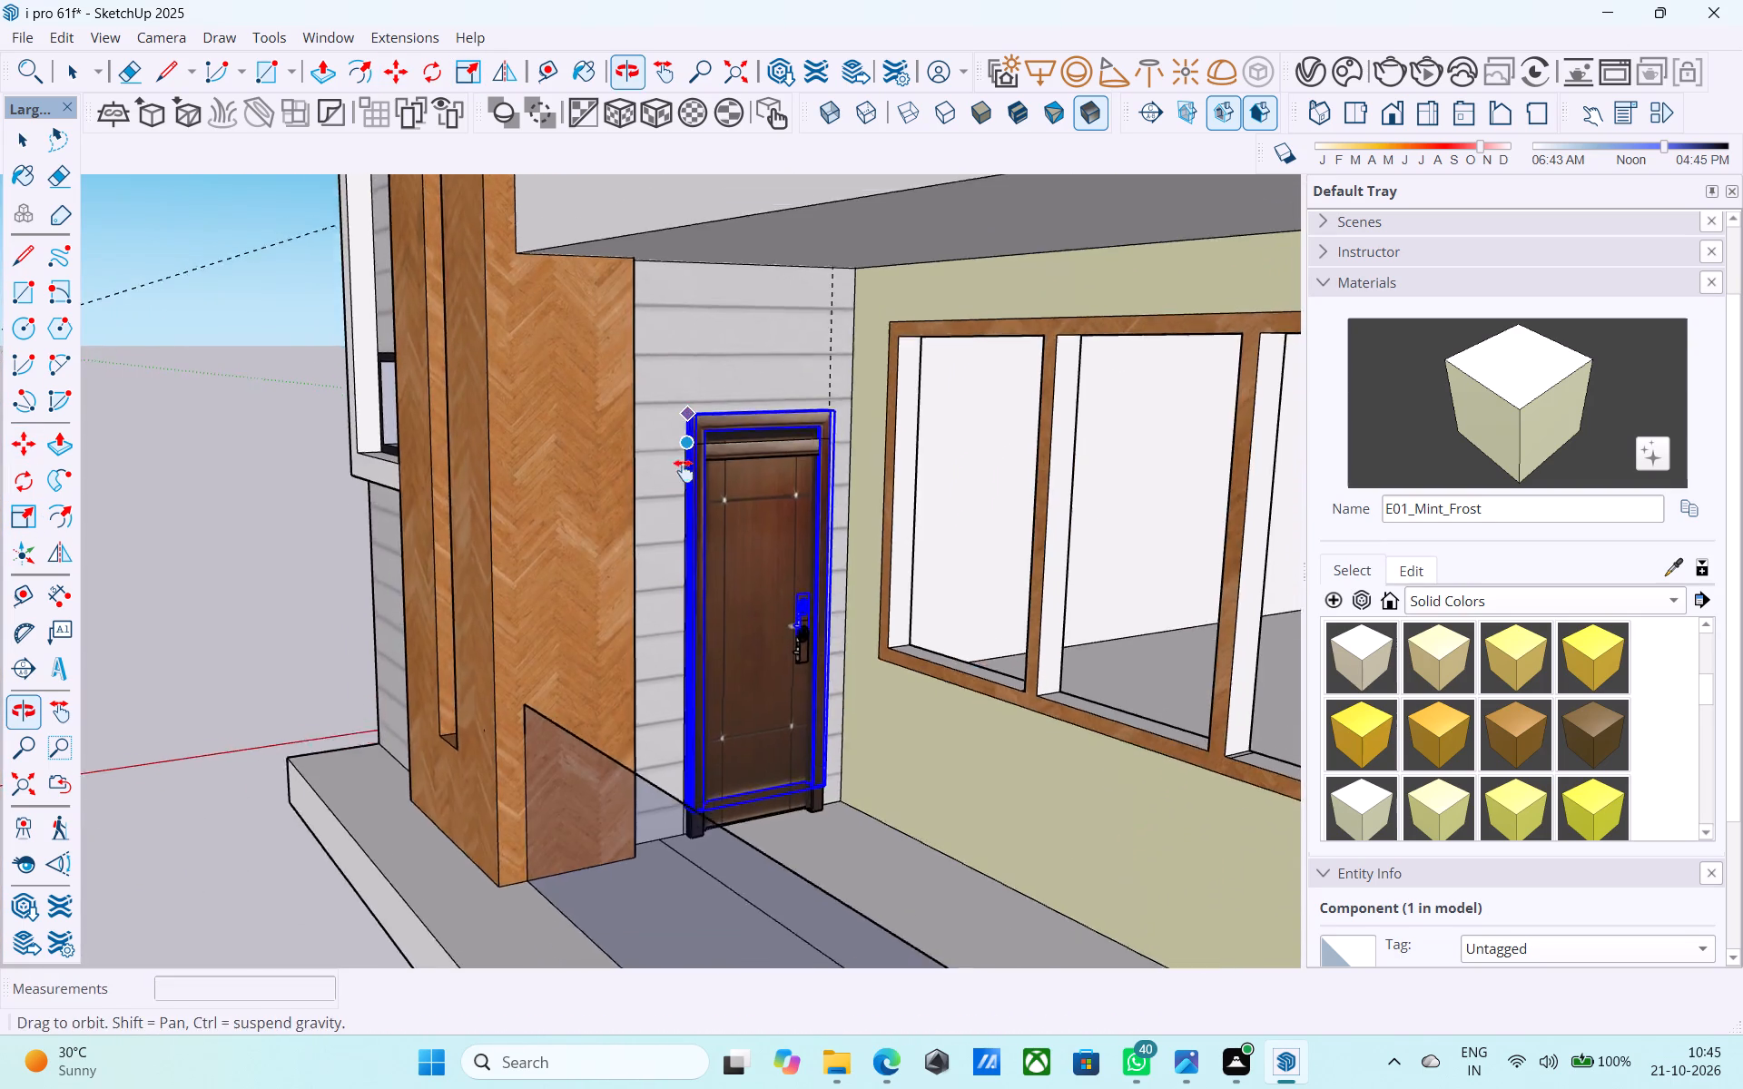
middle_click_drag(684, 471, 701, 813)
middle_click_drag(701, 250, 703, 433, "shift")
scroll(723, 407, "up", 4)
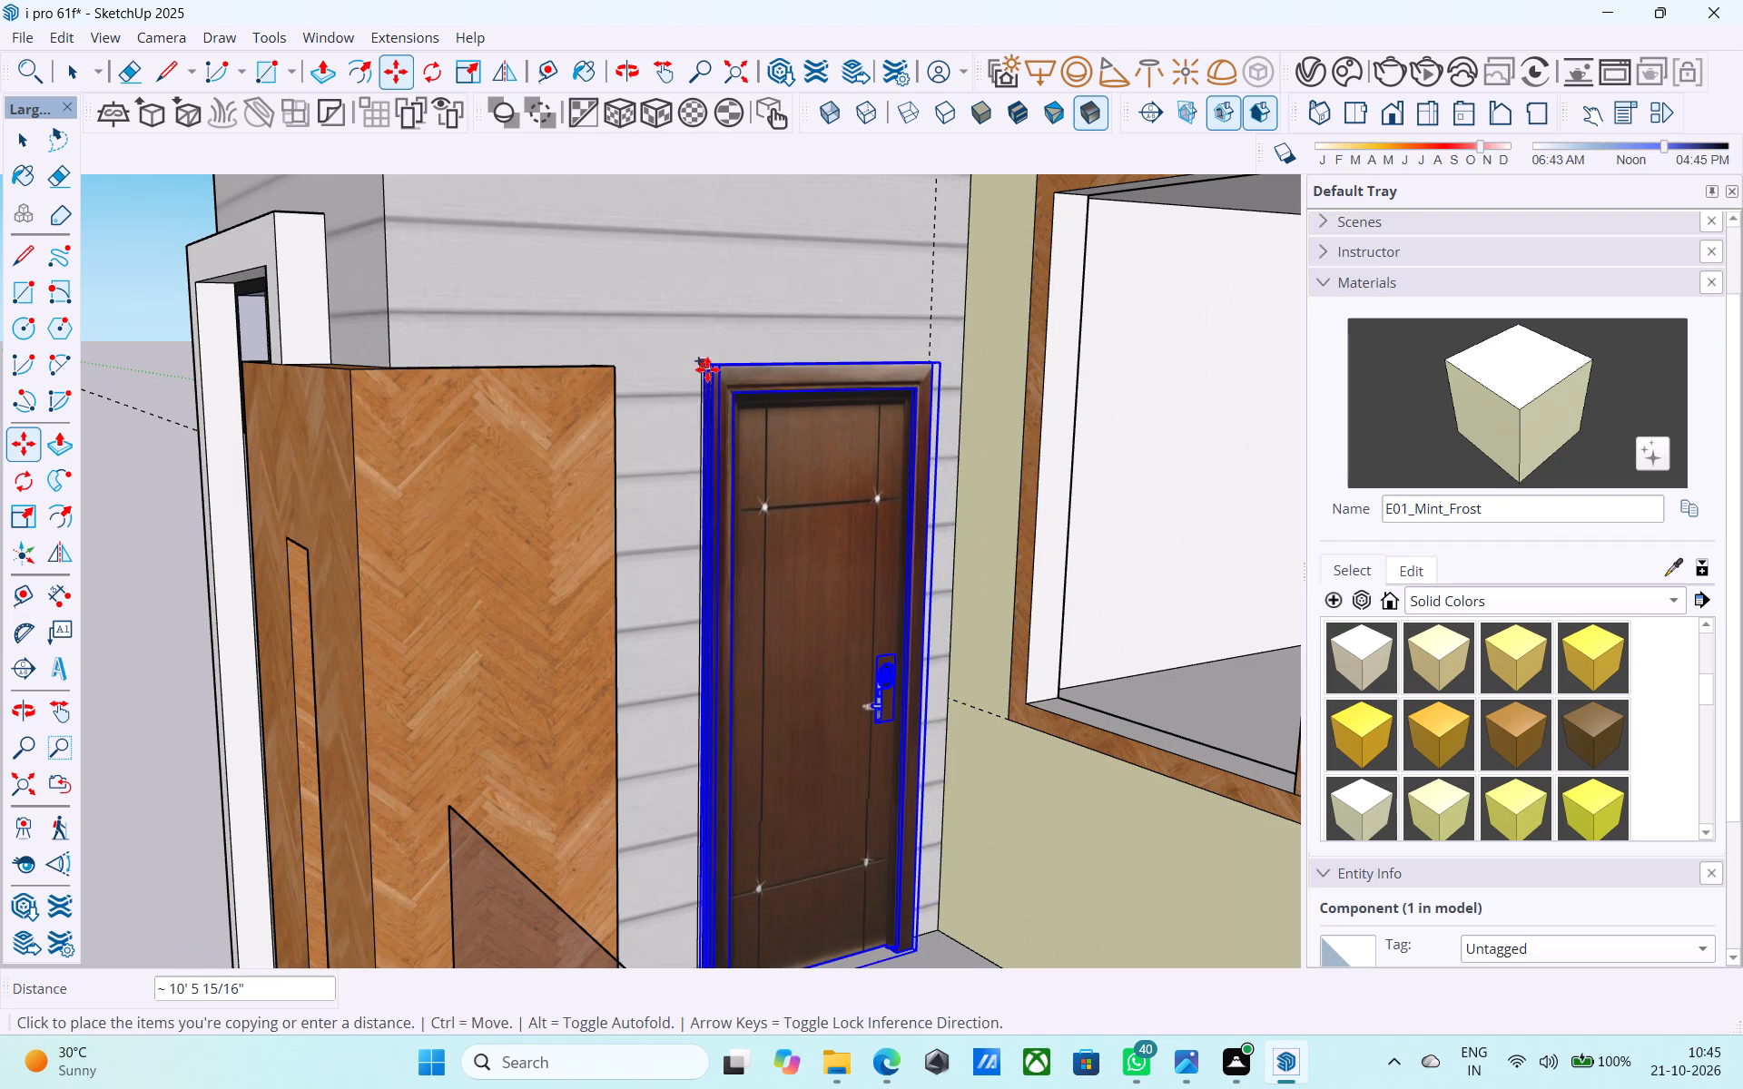
left_click(707, 368)
scroll(678, 326, "down", 6)
middle_click_drag(694, 352, 680, 484)
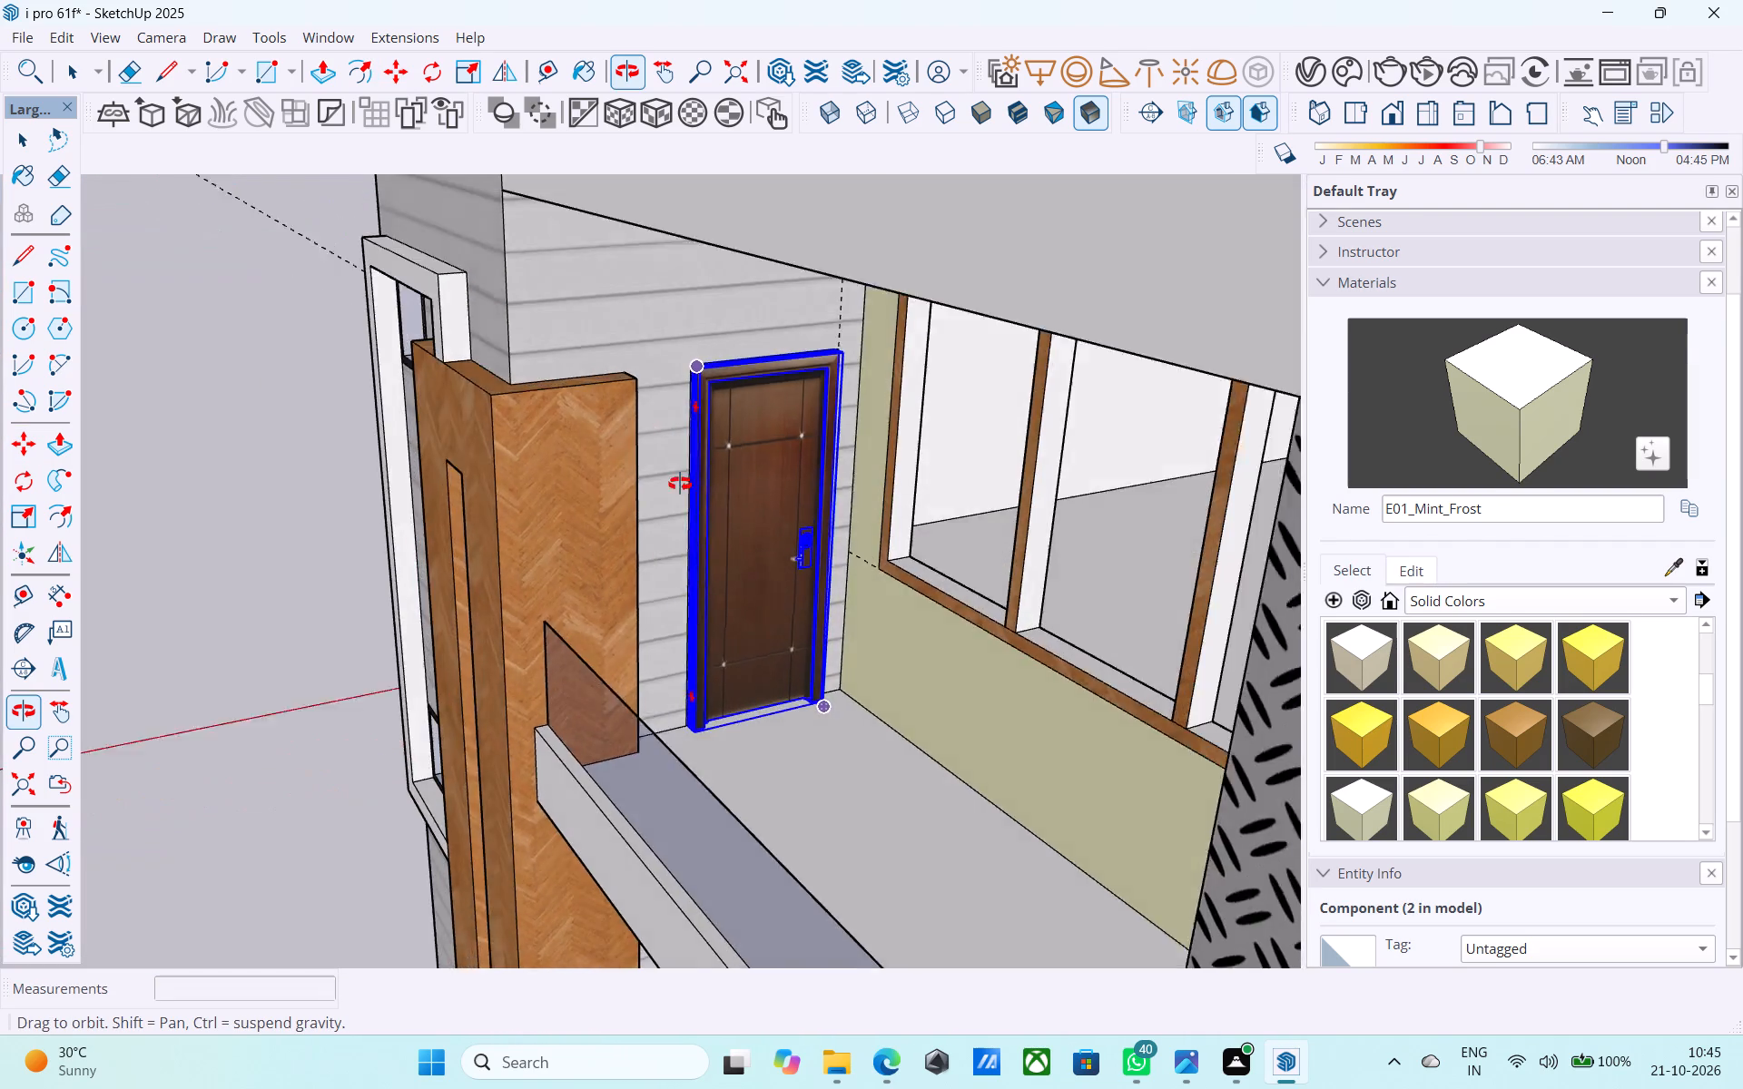
middle_click_drag(680, 484, 731, 459)
scroll(731, 453, "down", 6)
middle_click_drag(759, 497, 759, 487)
key("space")
scroll(756, 489, "down", 4)
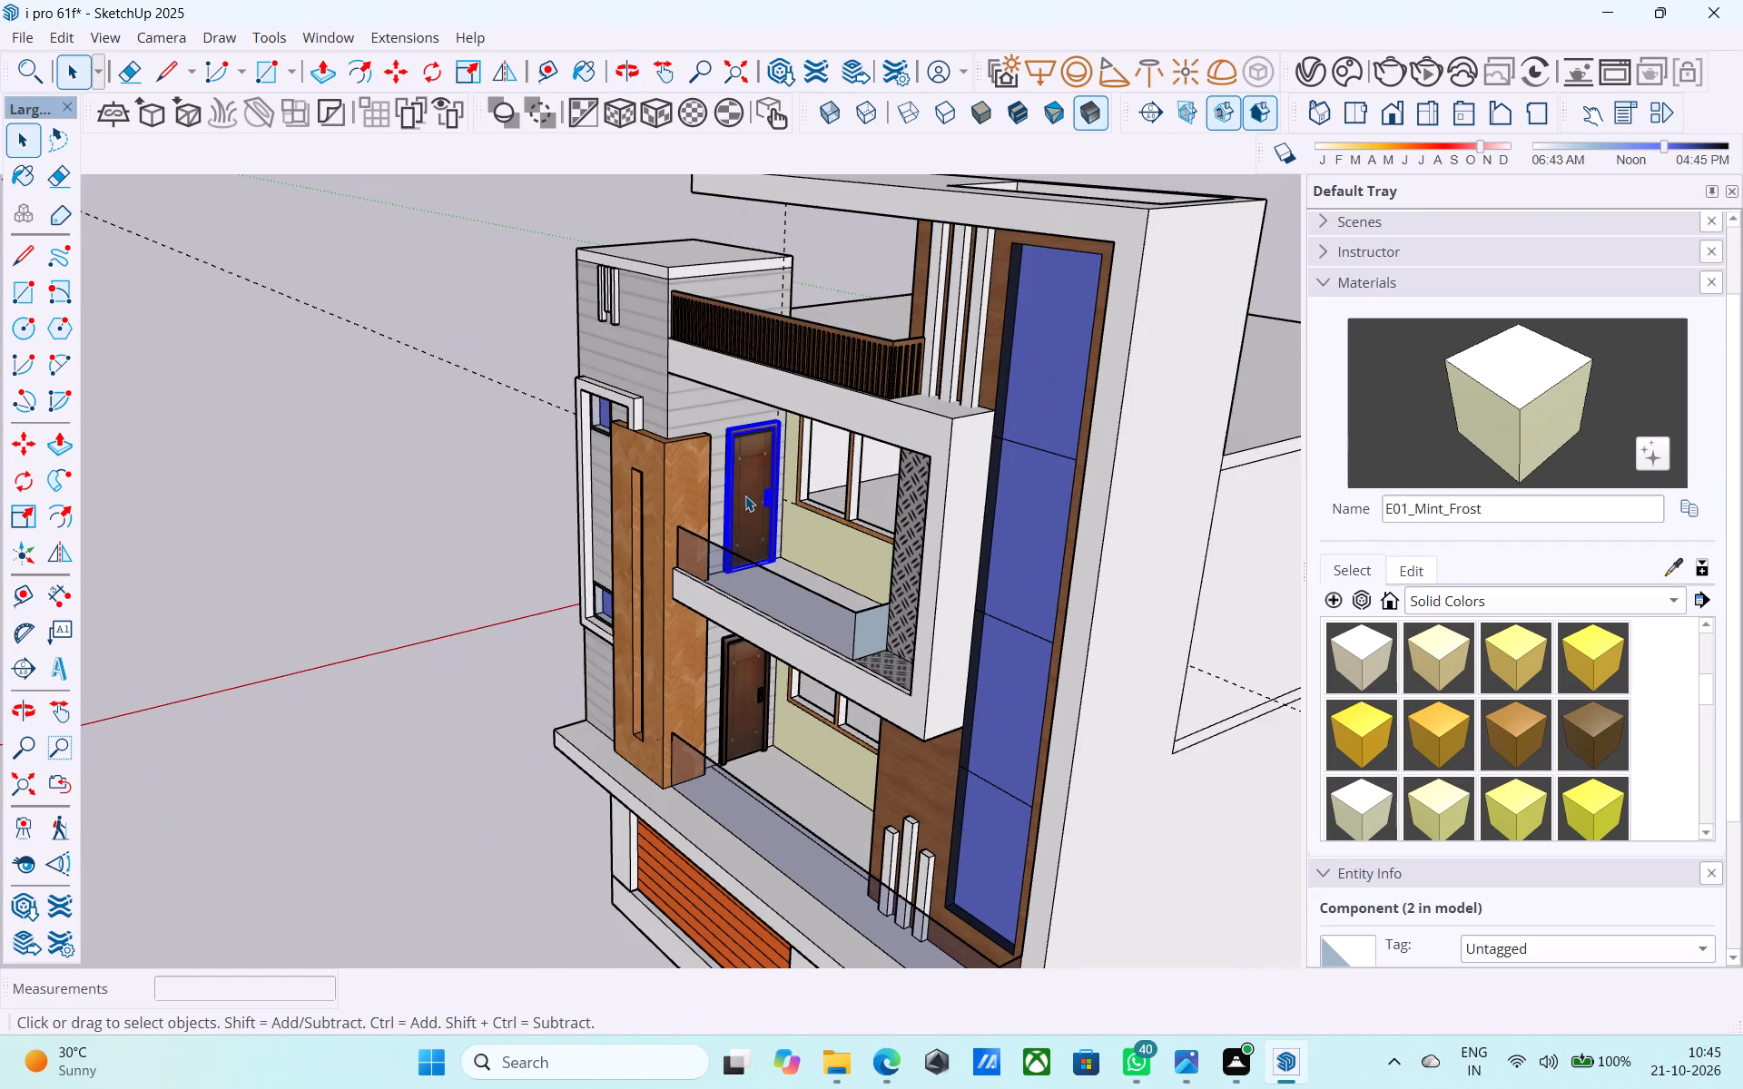
left_click(568, 518)
Examine the whole facade with its balcony doors and window openings from several angles.
middle_click_drag(724, 502, 812, 485)
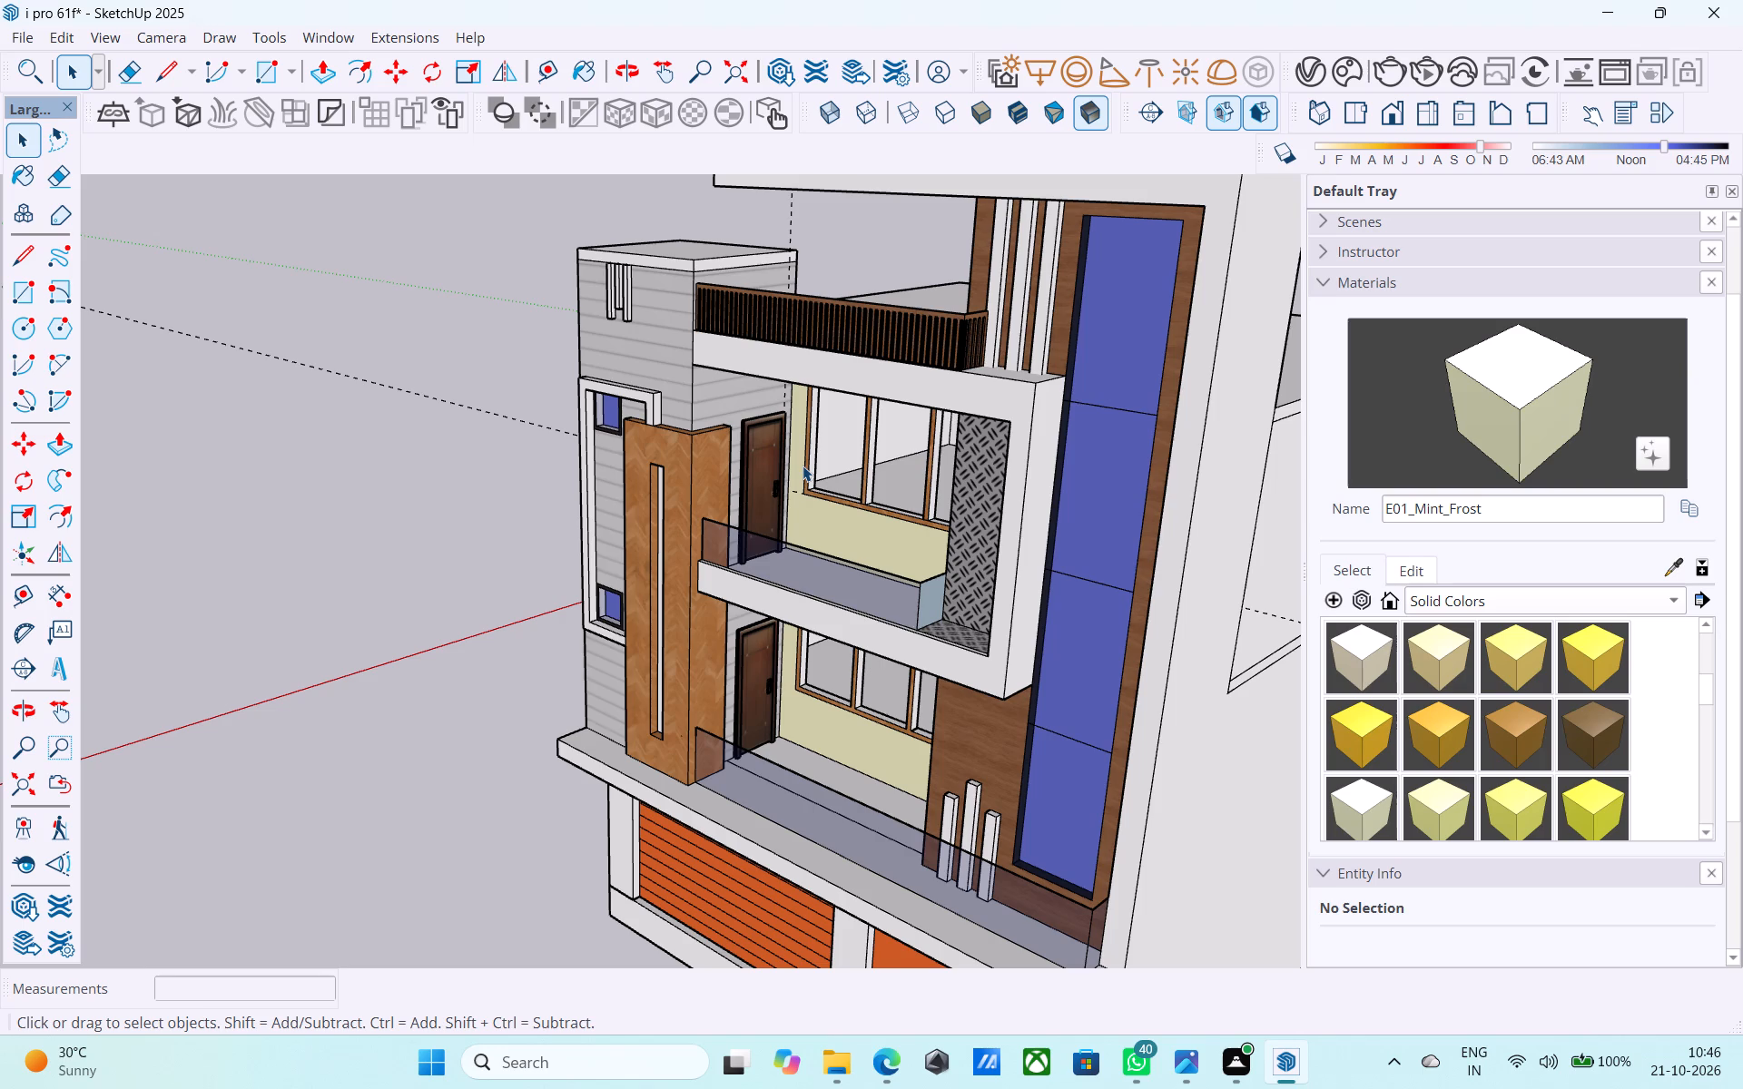
scroll(803, 466, "down", 7)
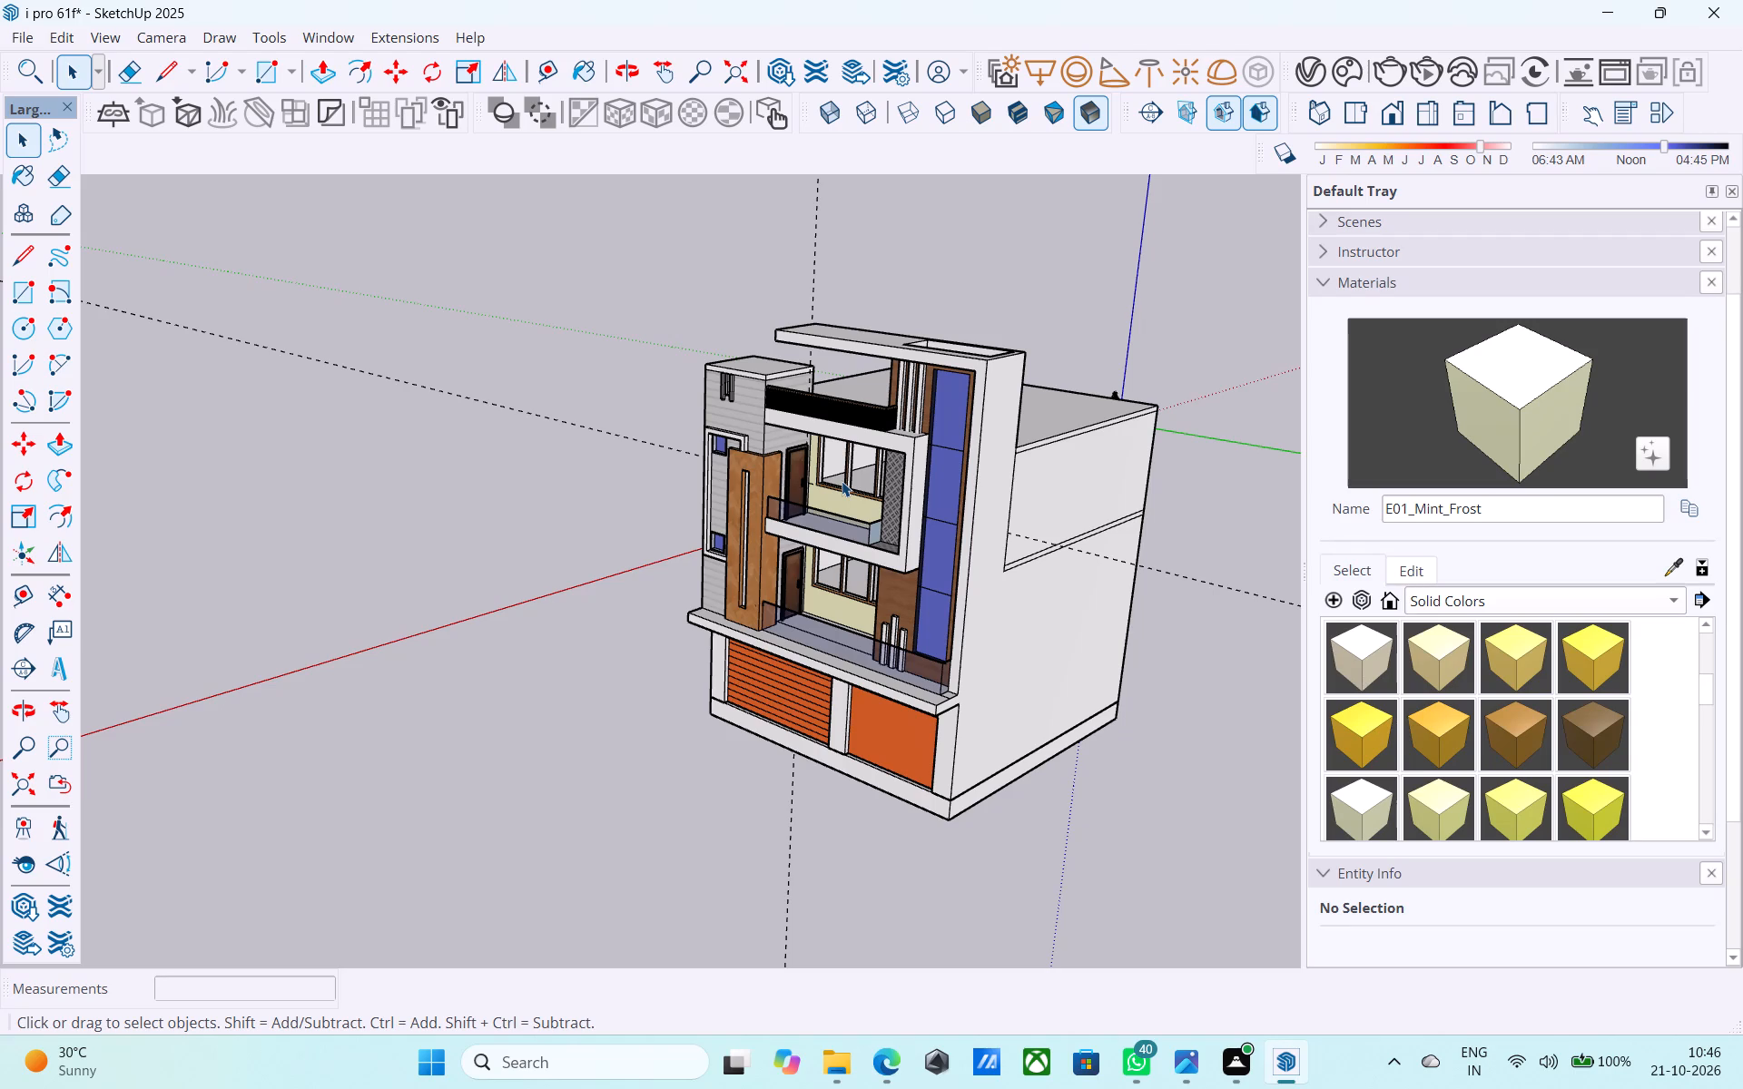
scroll(842, 481, "down", 3)
middle_click_drag(812, 599, 1024, 427)
scroll(943, 441, "up", 7)
middle_click_drag(909, 445, 985, 574)
scroll(959, 405, "up", 3)
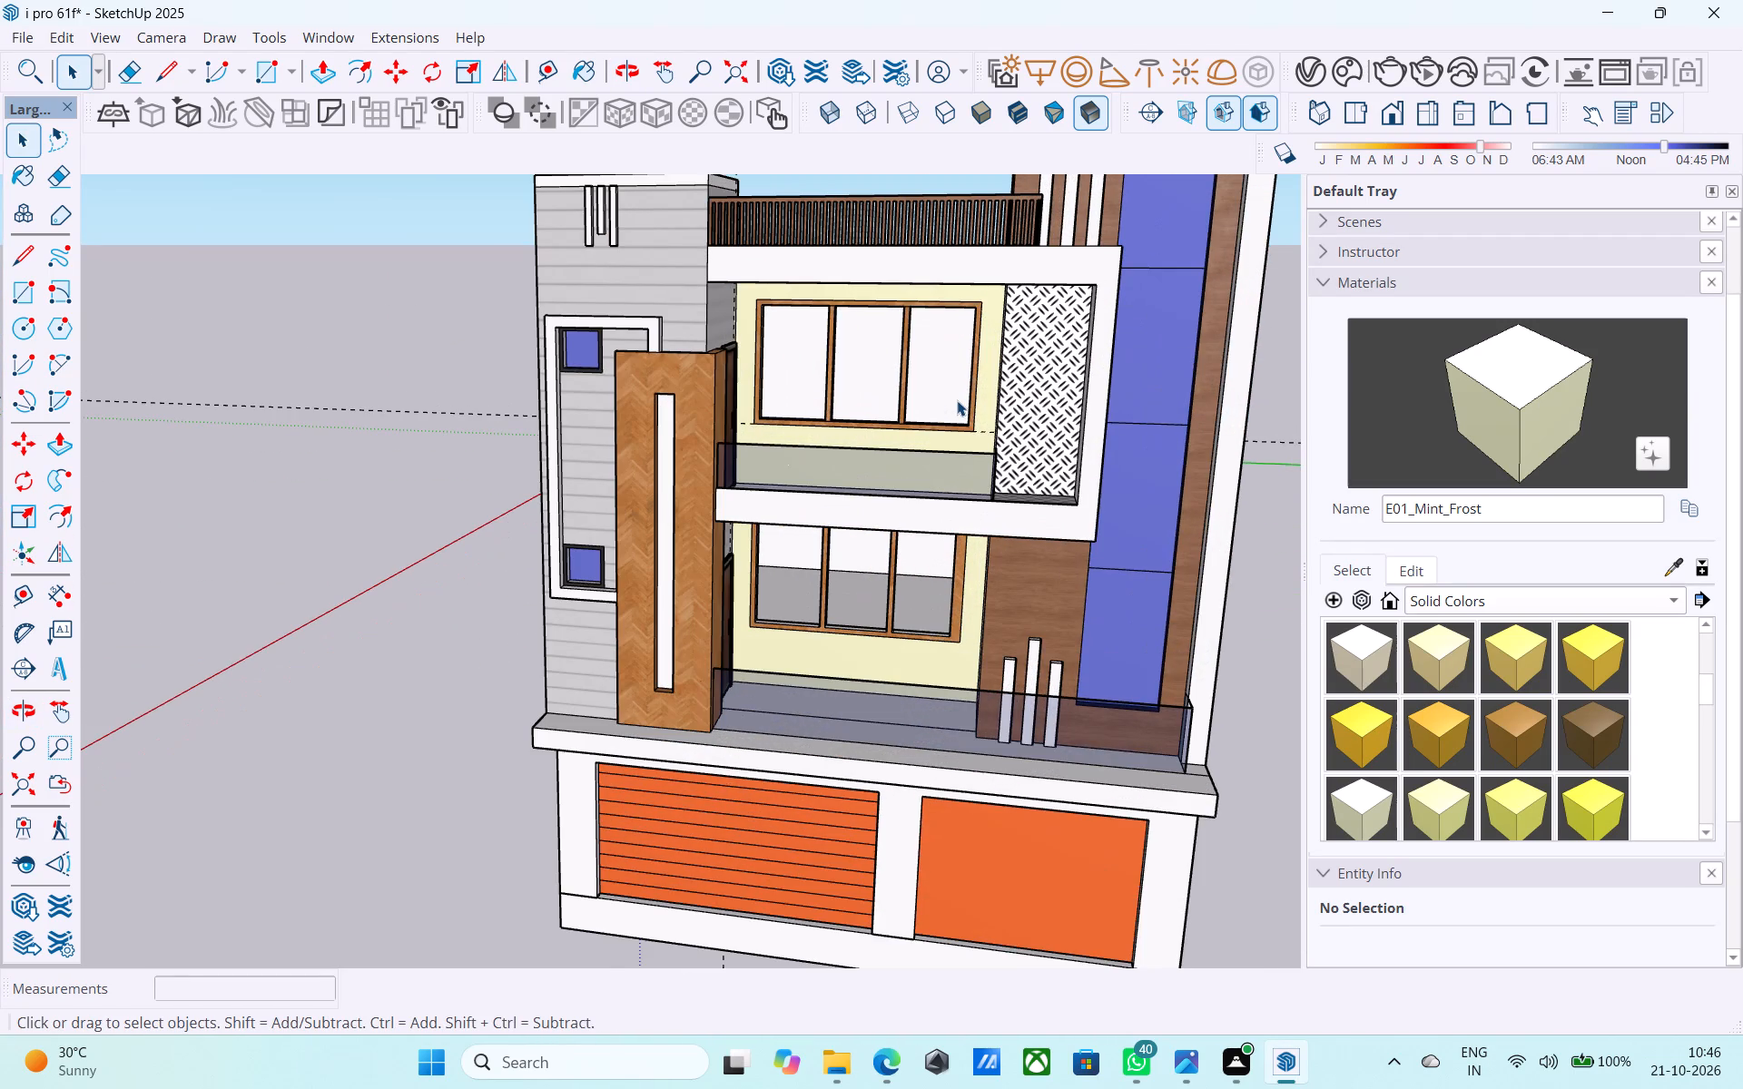
Save the model.
key("ctrl+s")
key("space")
Draw a 6' vertical line beside the right-hand mullion of the upper balcony window, from the frame's bottom edge to its top edge.
middle_click_drag(952, 397, 987, 419)
scroll(986, 388, "up", 7)
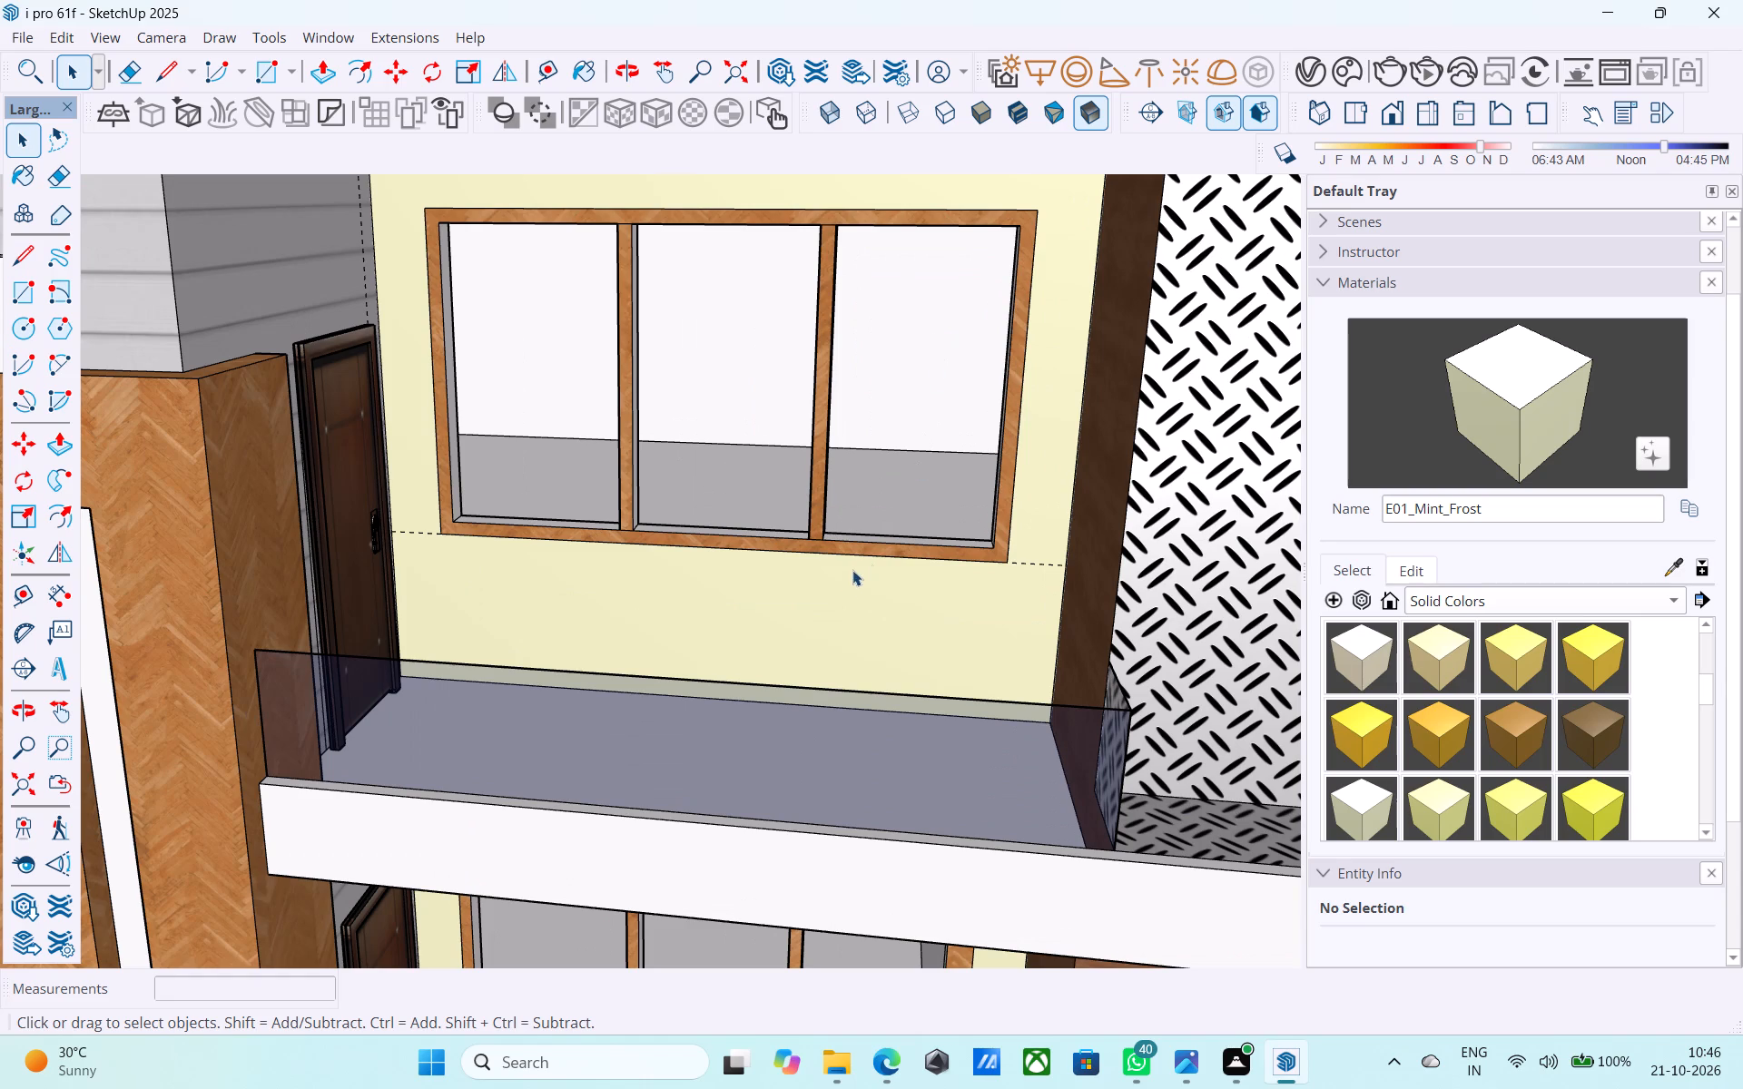
key("l")
scroll(832, 564, "up", 1)
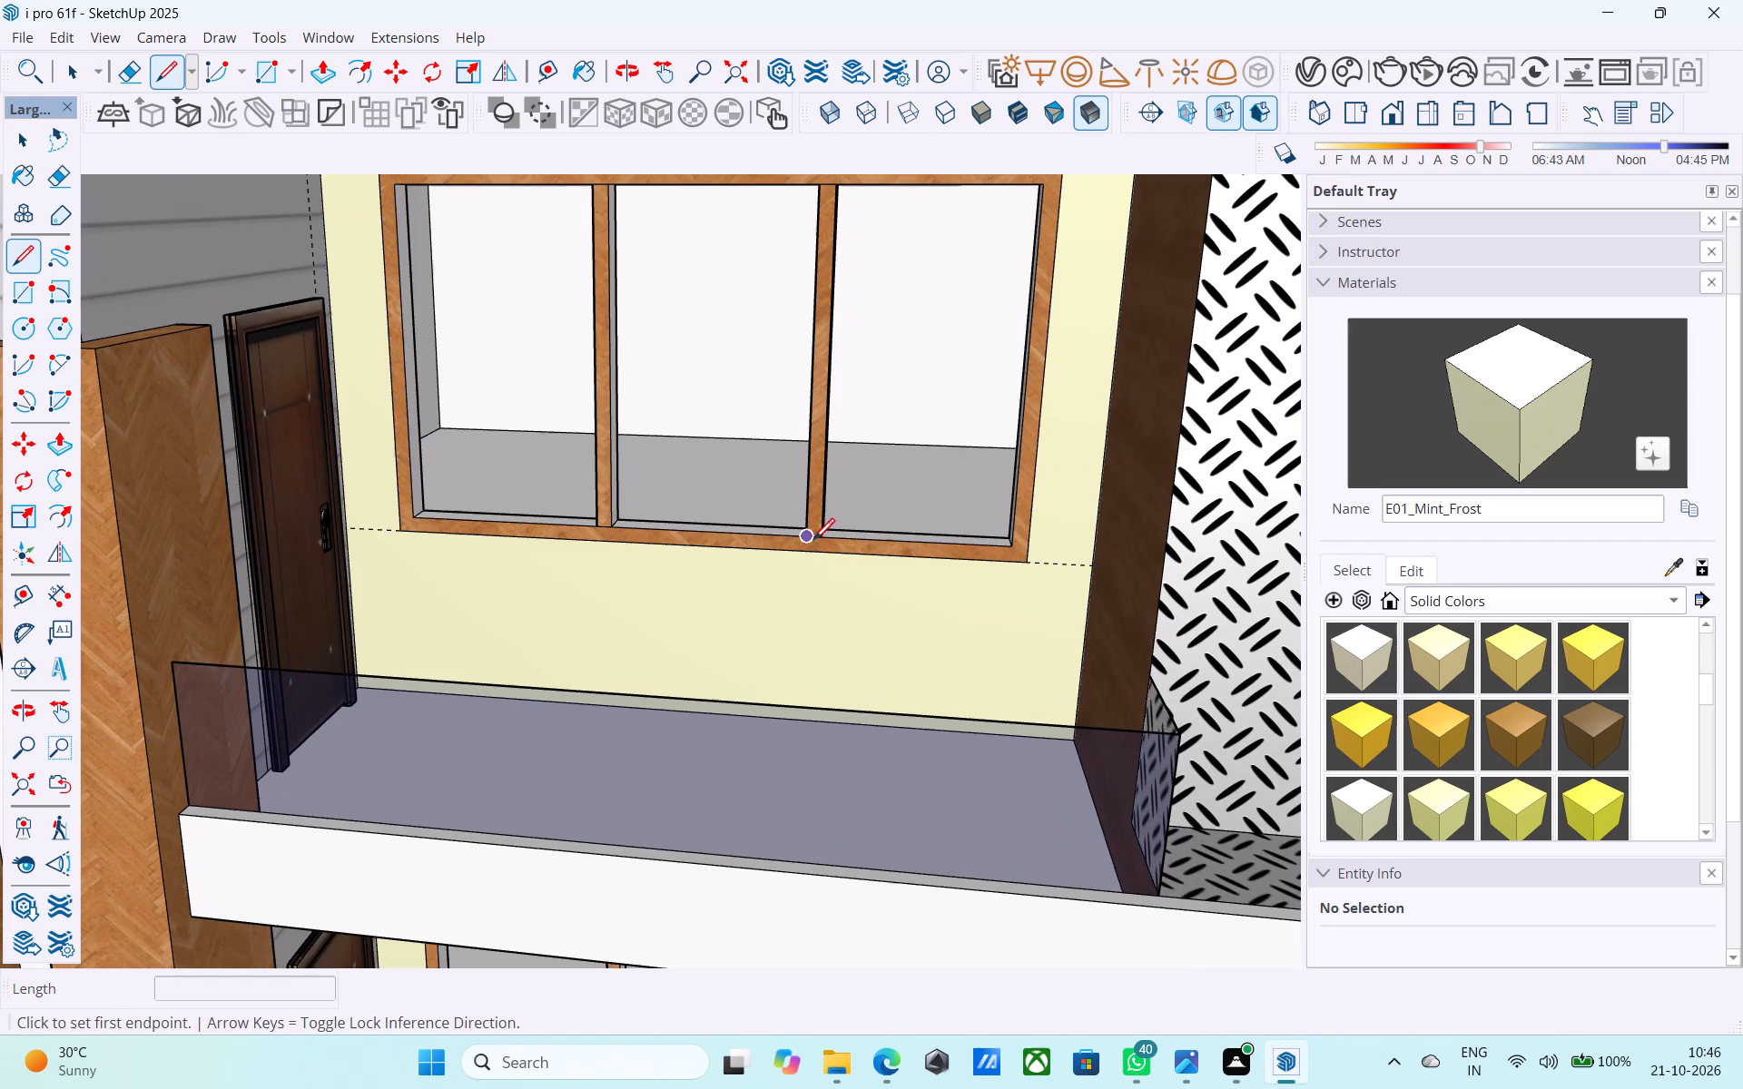
left_click(813, 540)
left_click(806, 556)
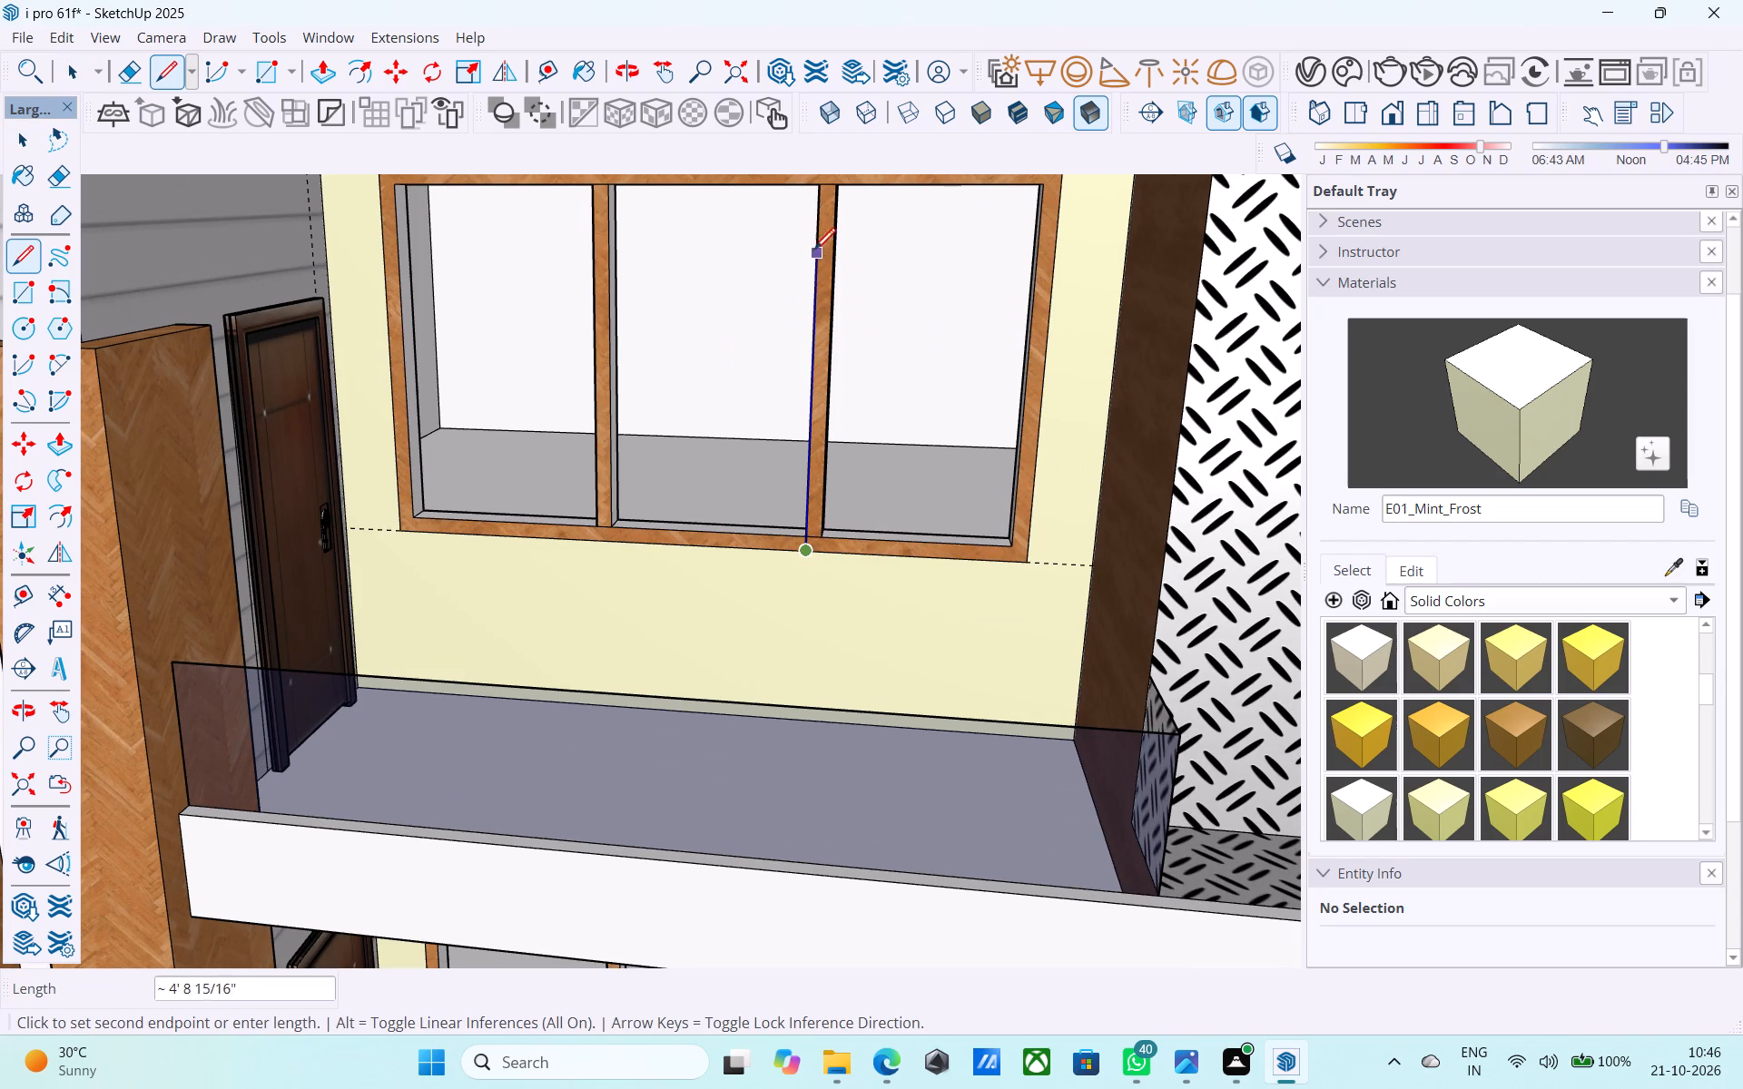
scroll(812, 177, "up", 7)
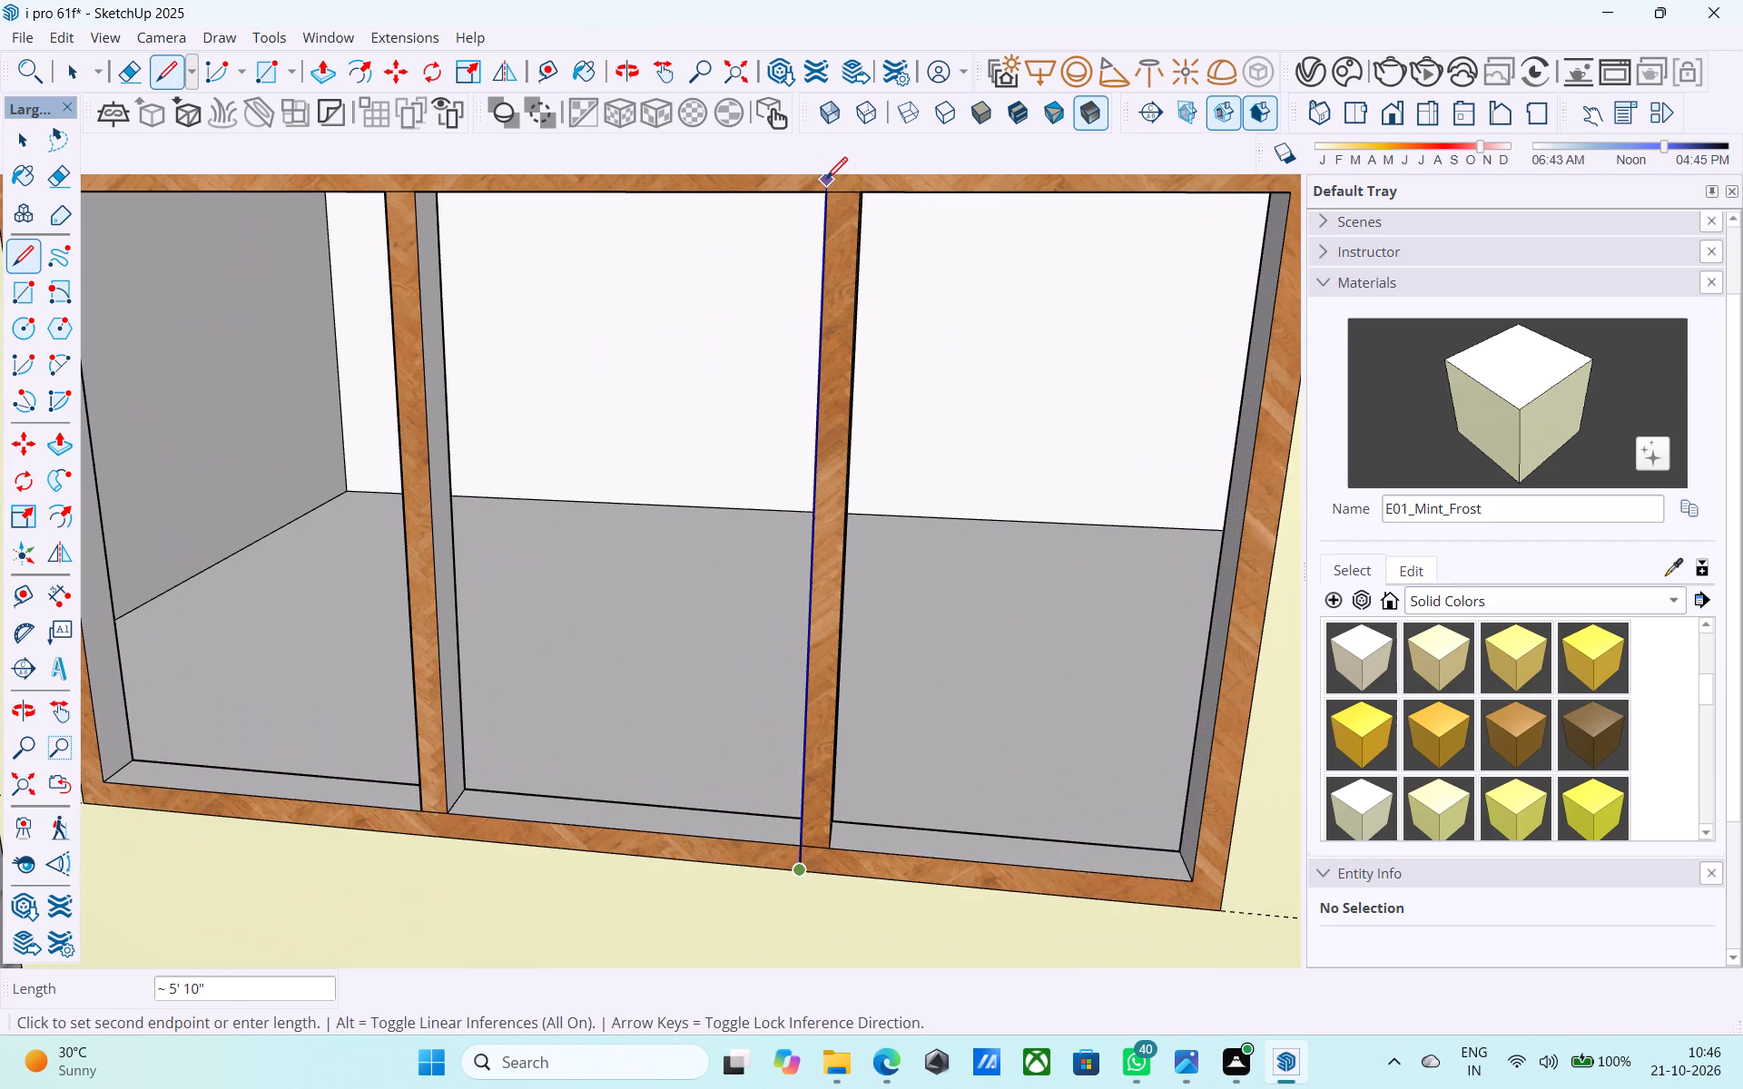
middle_click_drag(827, 174, 811, 344)
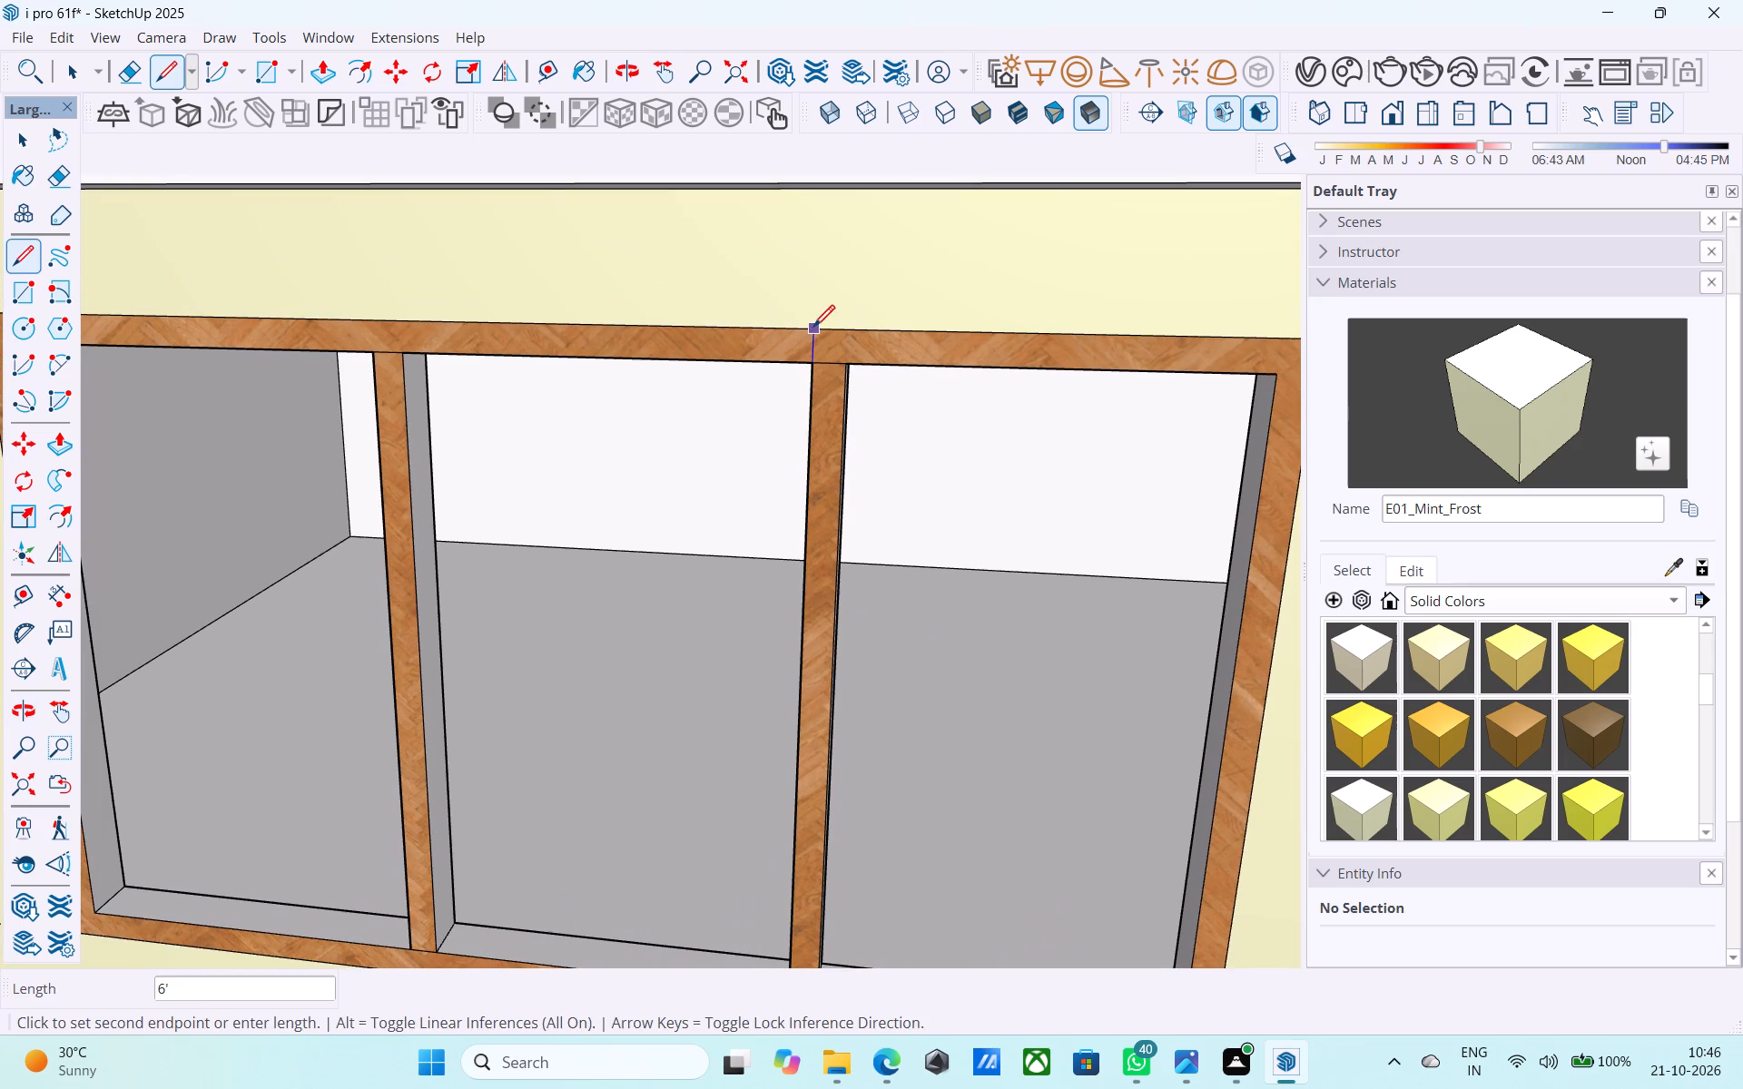
left_click(814, 327)
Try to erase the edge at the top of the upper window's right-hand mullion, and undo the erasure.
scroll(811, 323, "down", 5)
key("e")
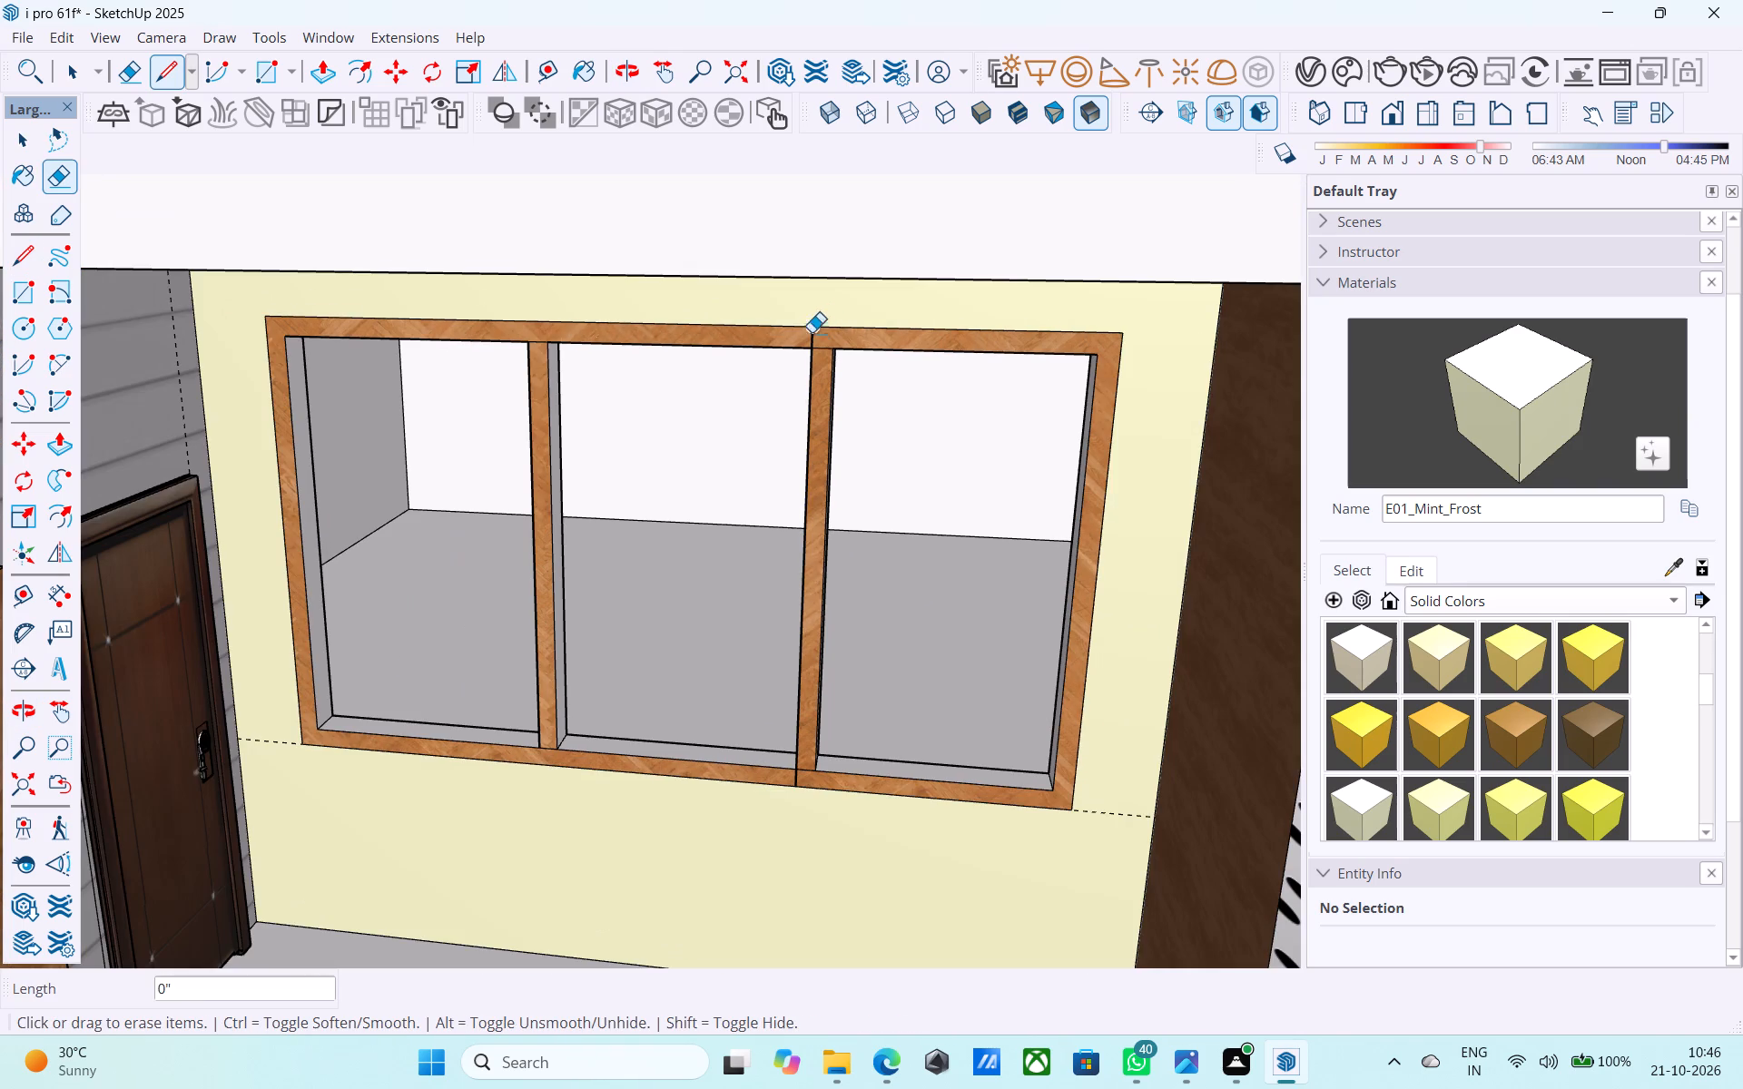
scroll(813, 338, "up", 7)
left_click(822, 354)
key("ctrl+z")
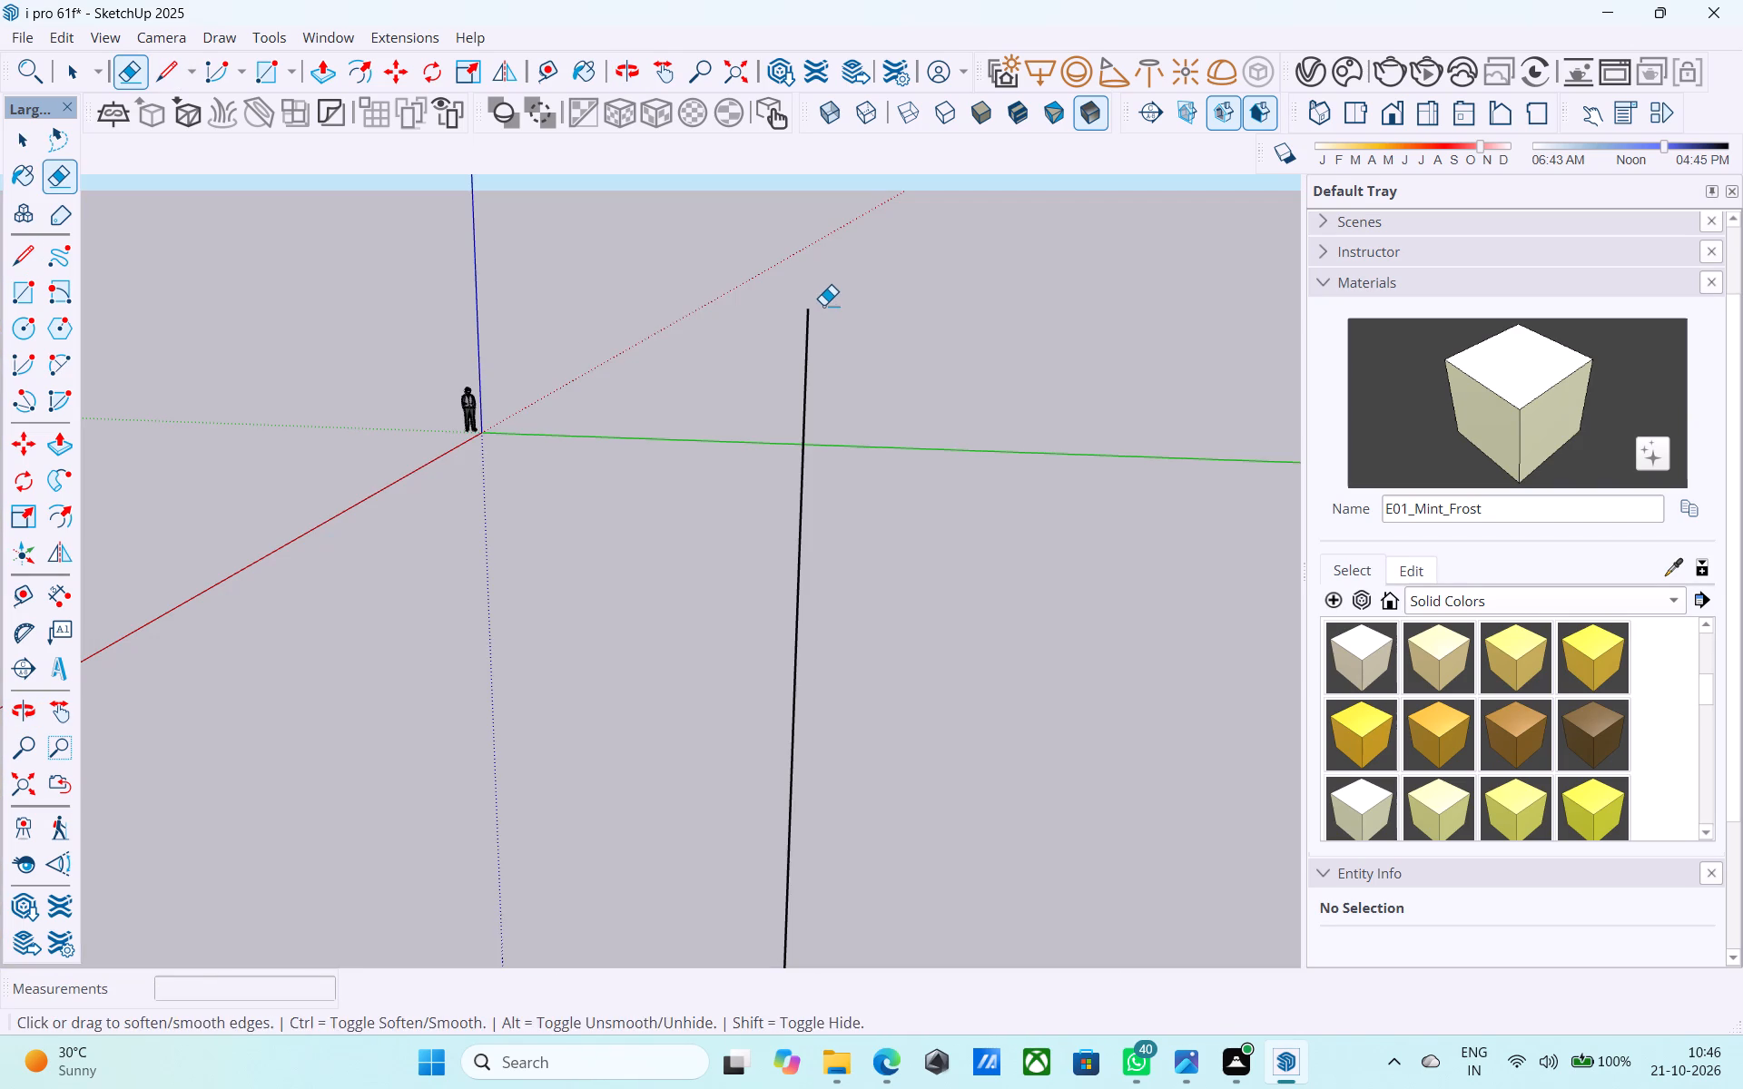
Open the wall group for editing and draw a 3" line across the upper window frame's top rail beside the right-hand mullion.
key("space")
double_click(827, 338)
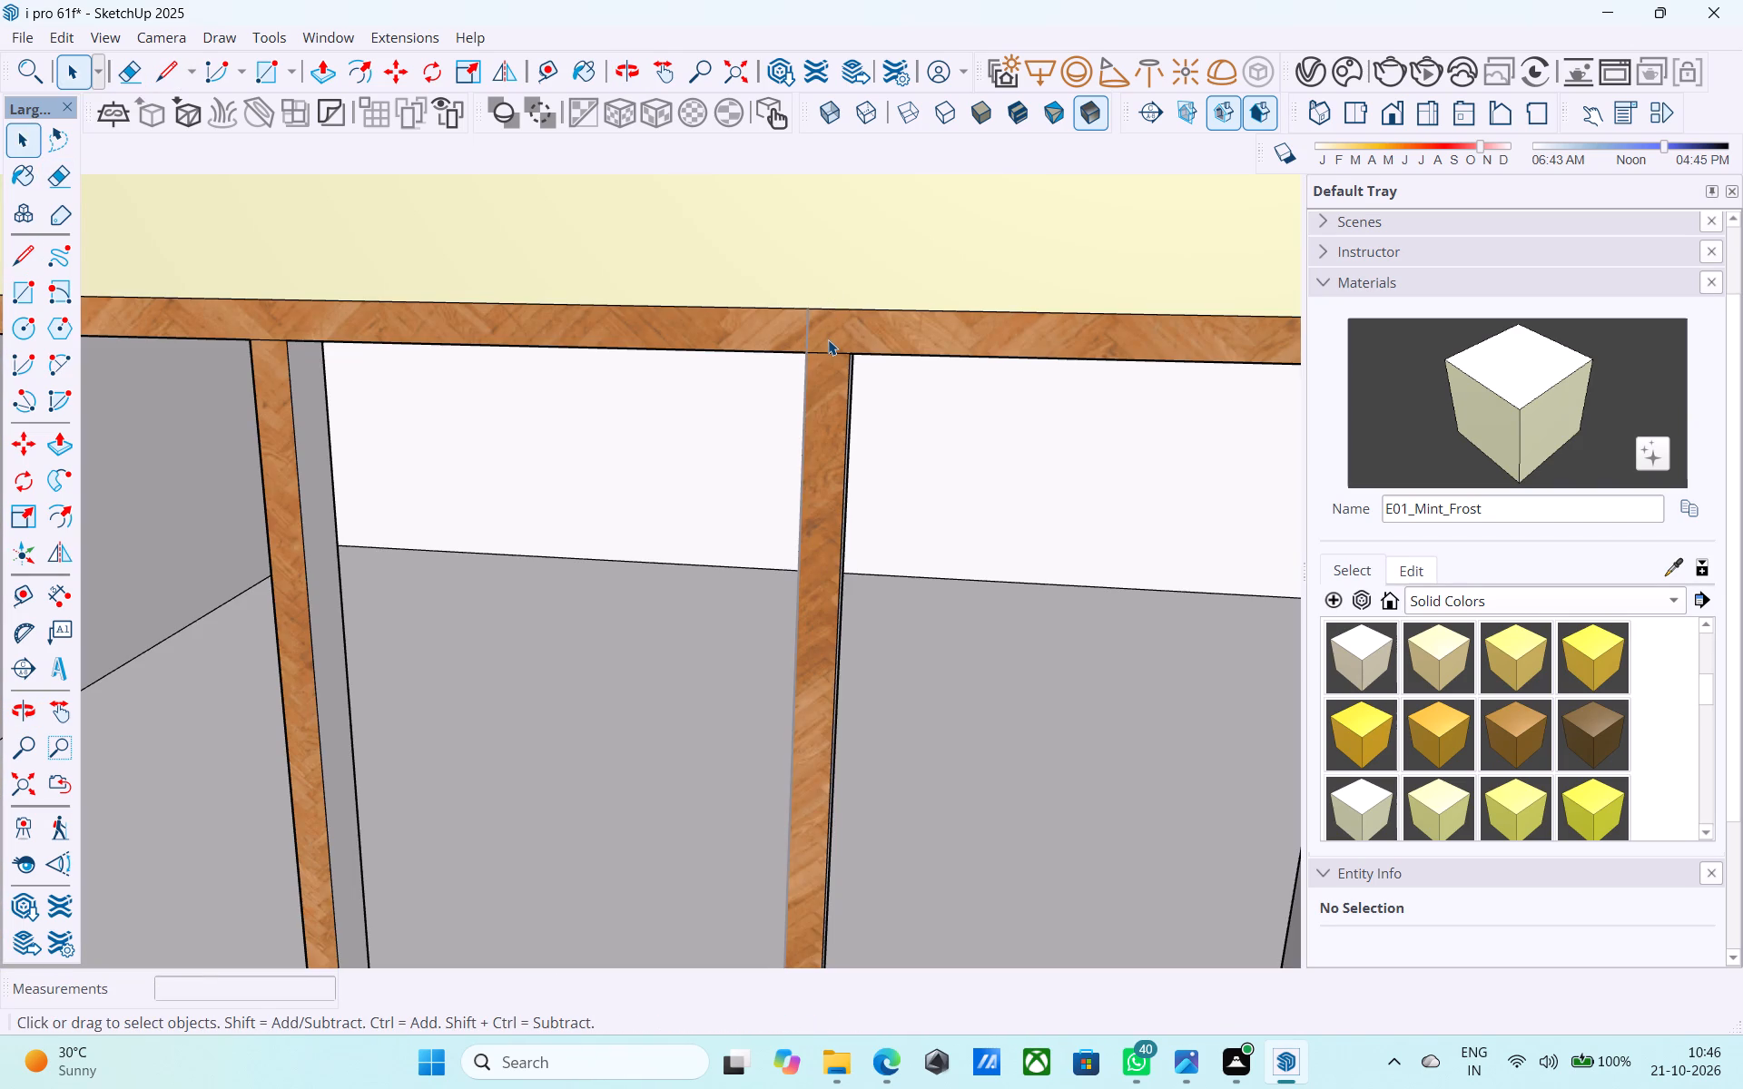
key("l")
left_click(816, 348)
left_click(816, 308)
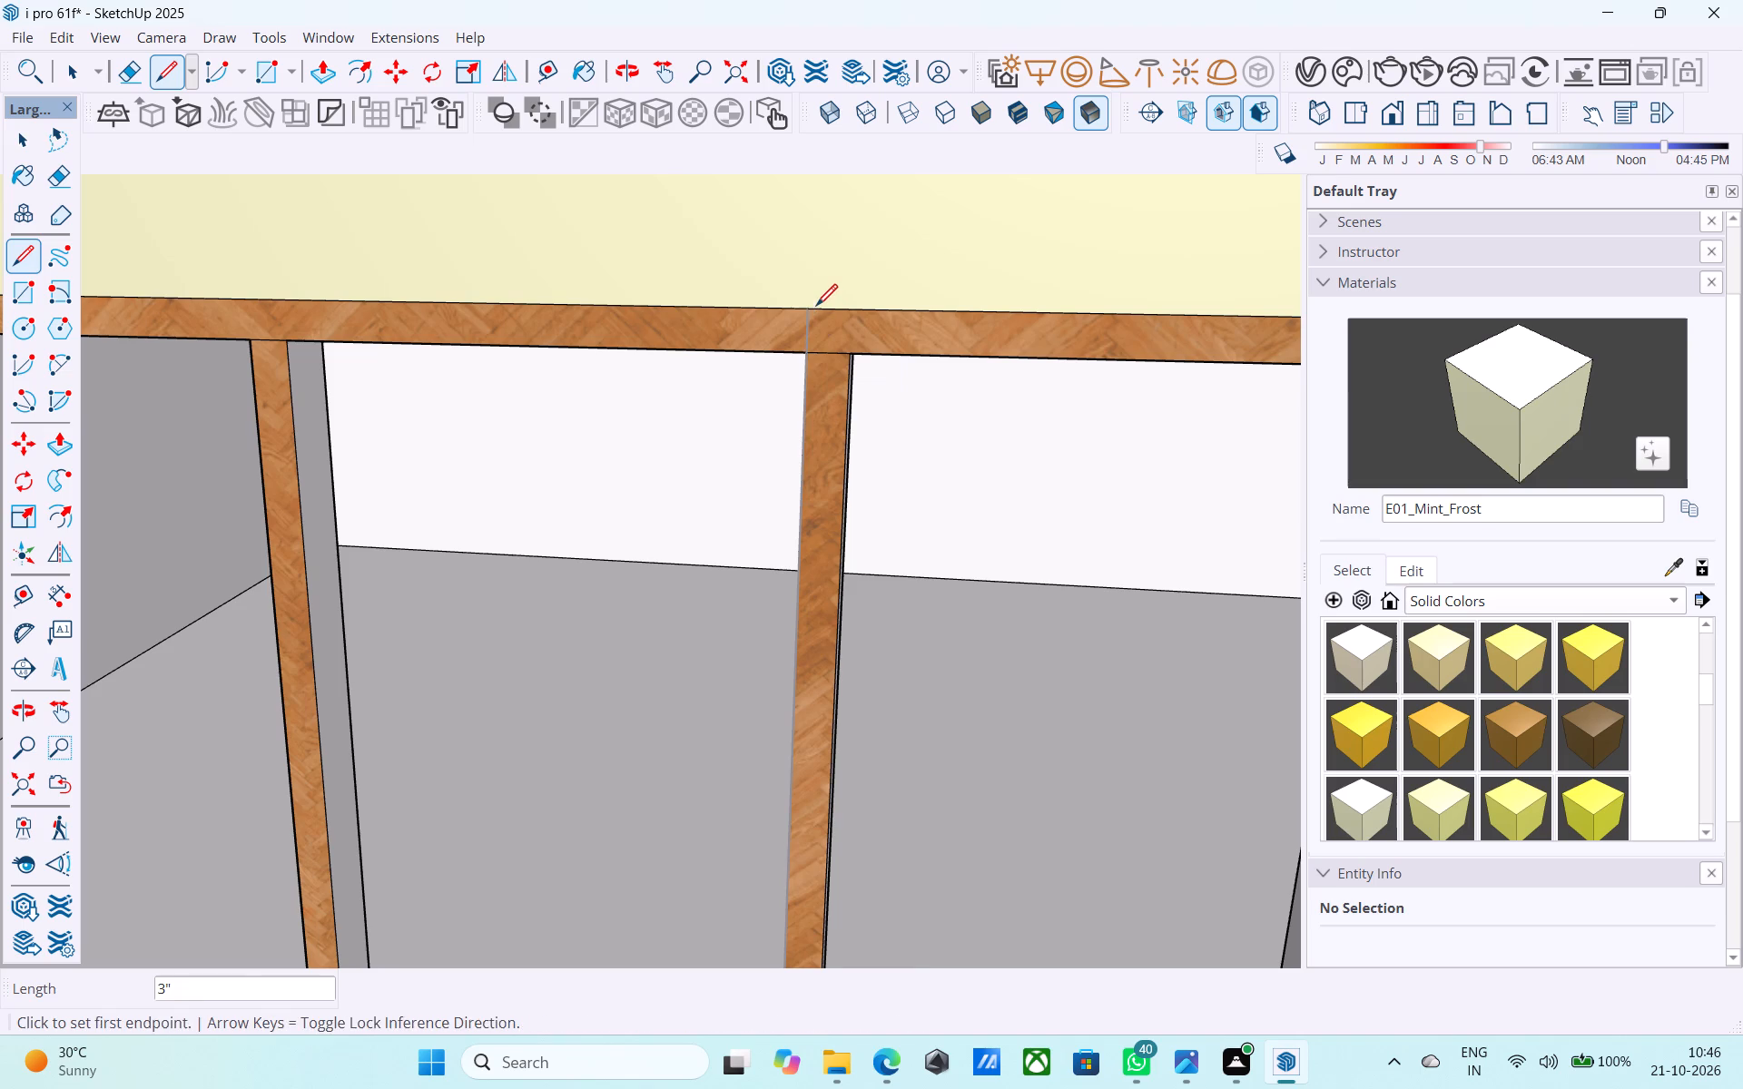
key("space")
Draw a 3" line across the upper window frame's bottom rail beside the right-hand mullion.
scroll(816, 308, "down", 5)
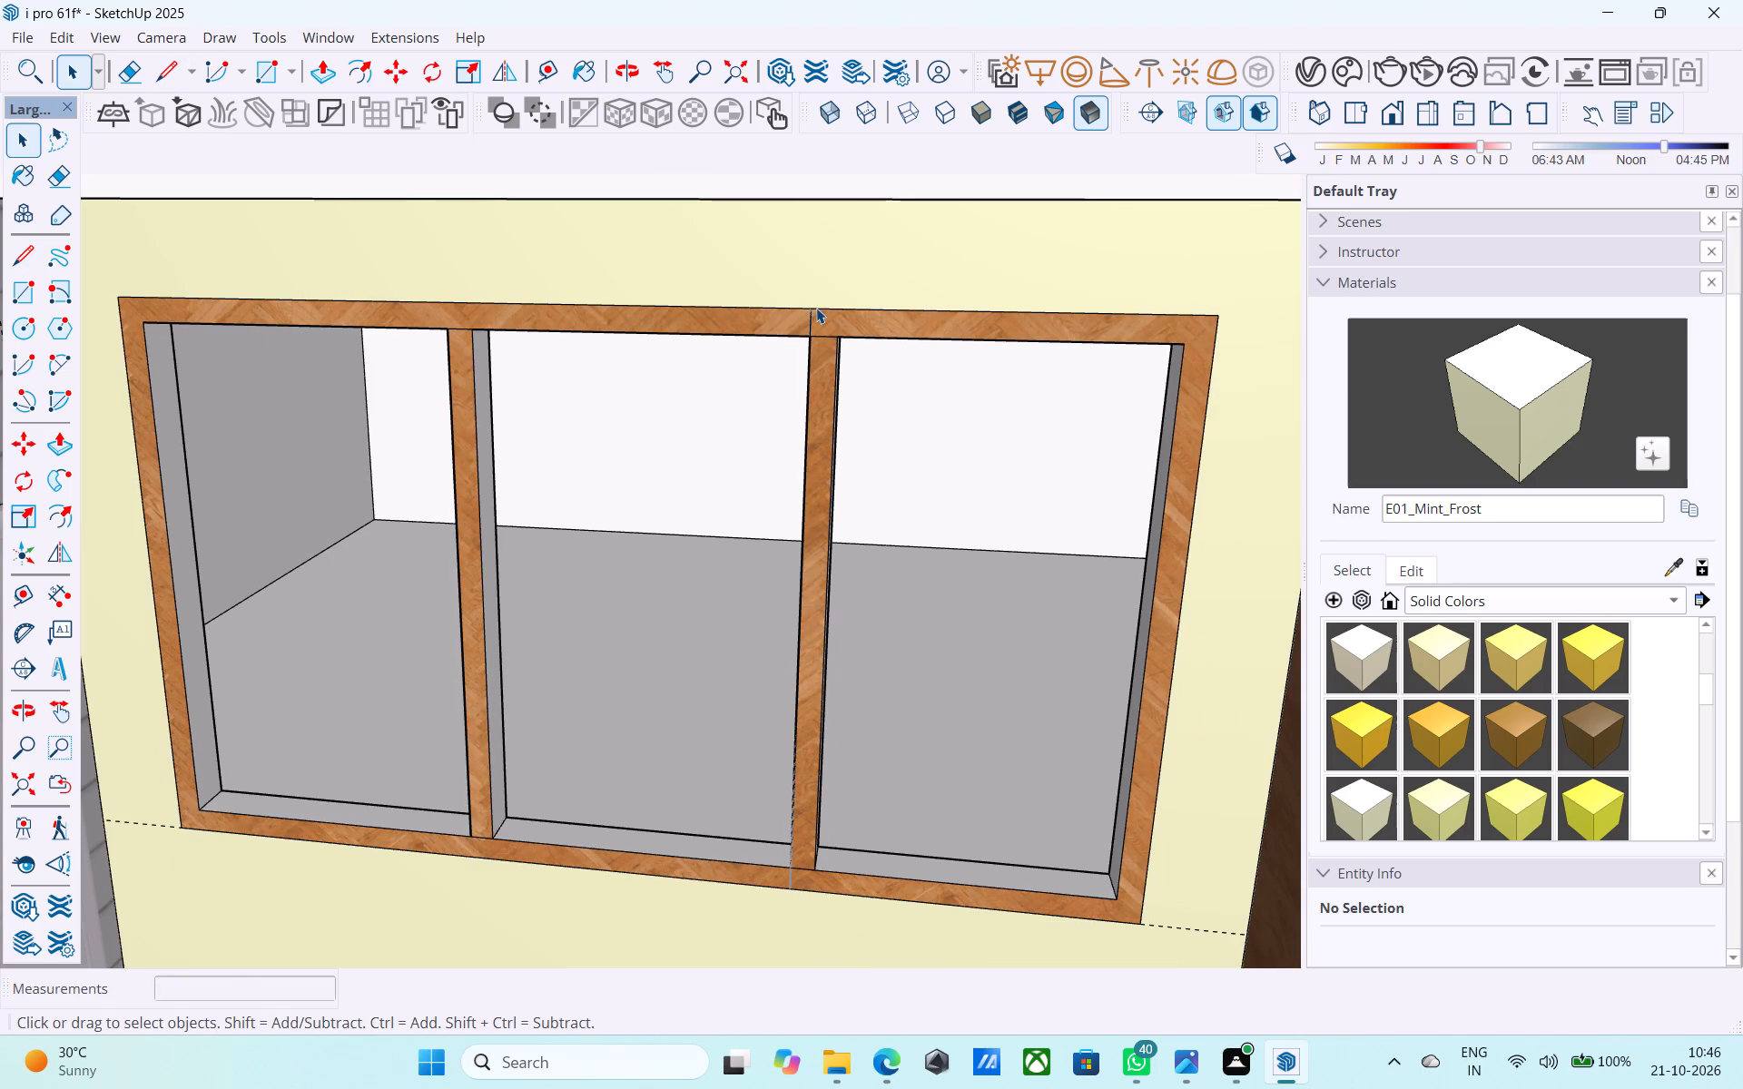
scroll(816, 308, "down", 8)
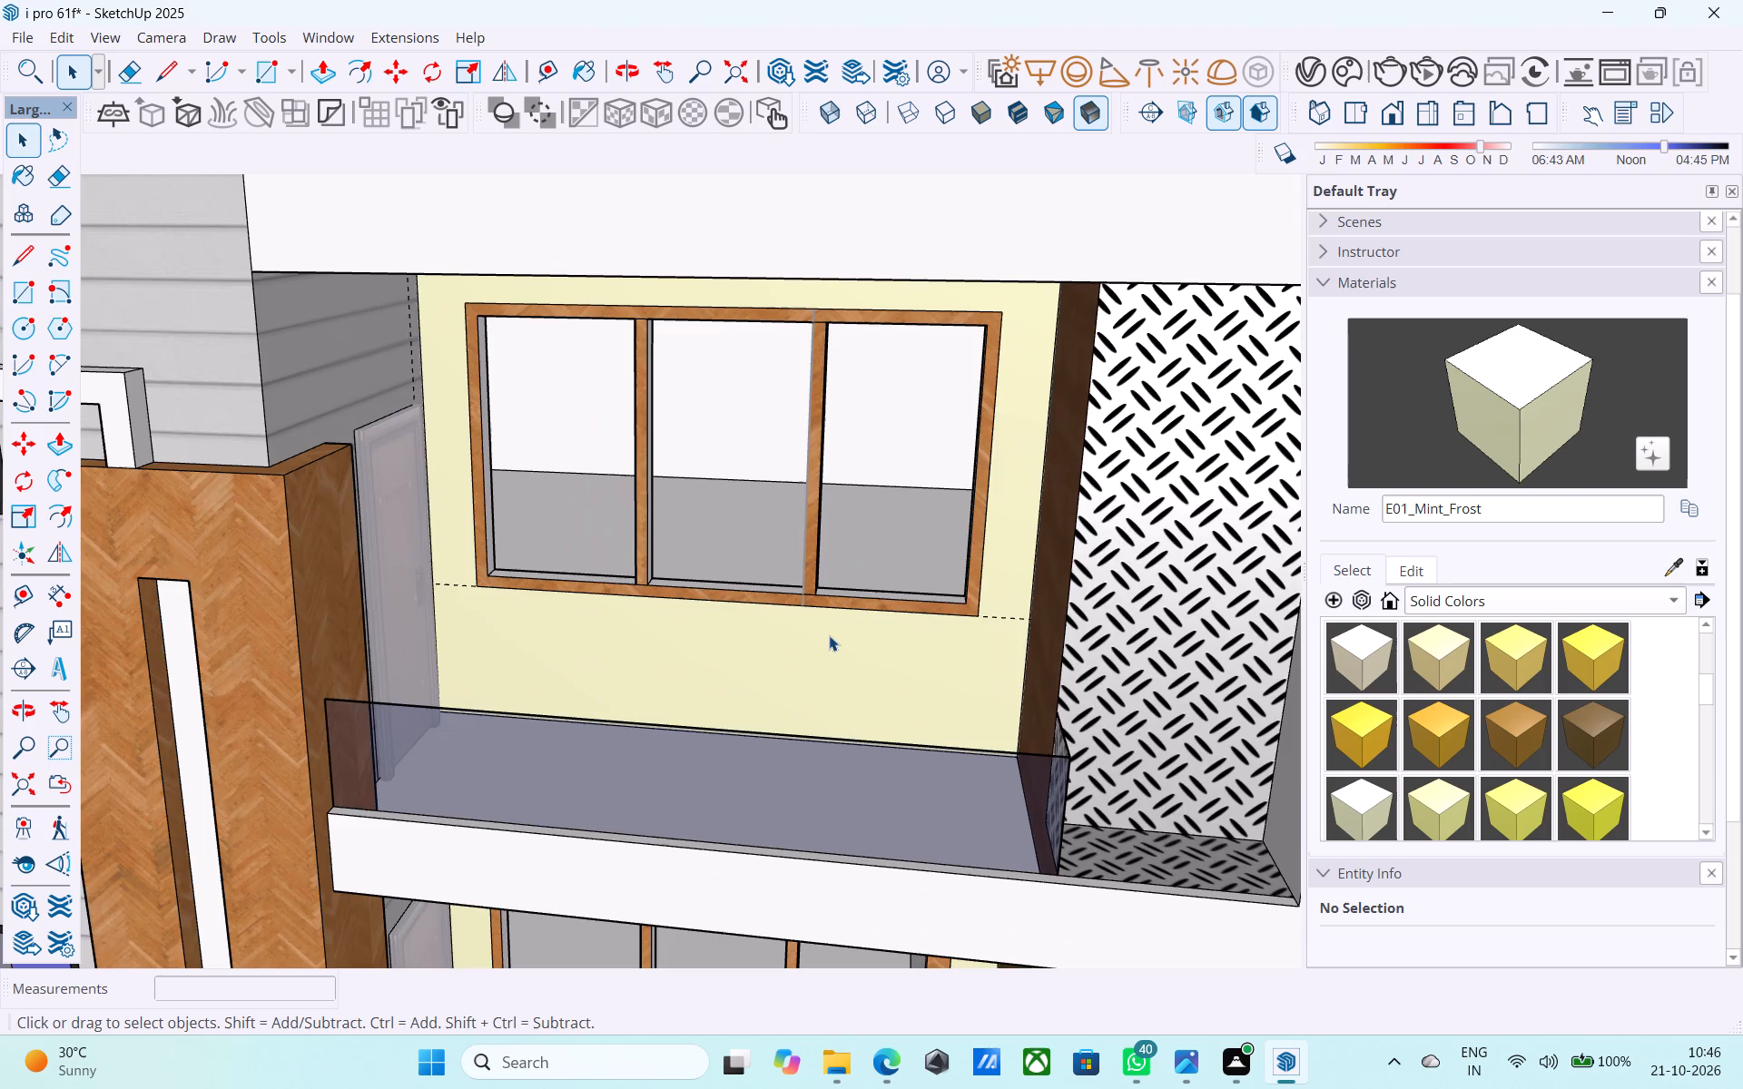
scroll(829, 635, "up", 4)
key("l")
scroll(797, 584, "up", 4)
left_click(793, 570)
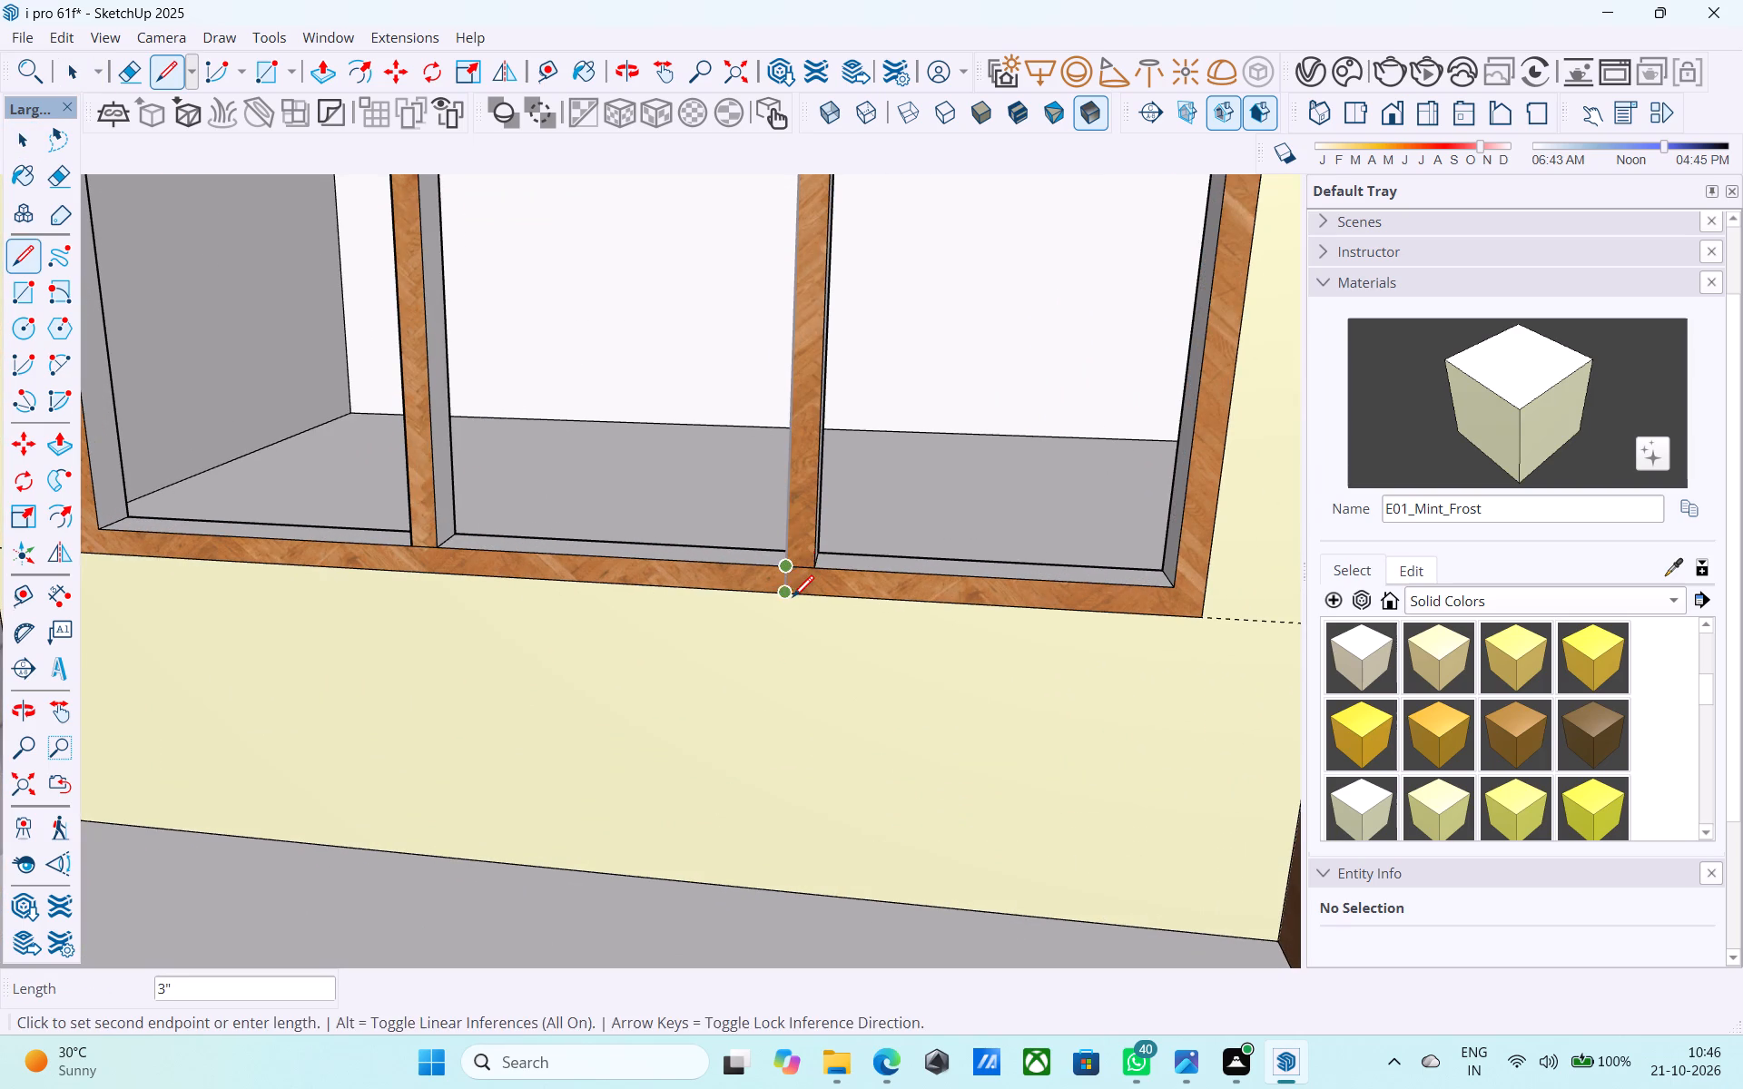
left_click(793, 599)
key("space")
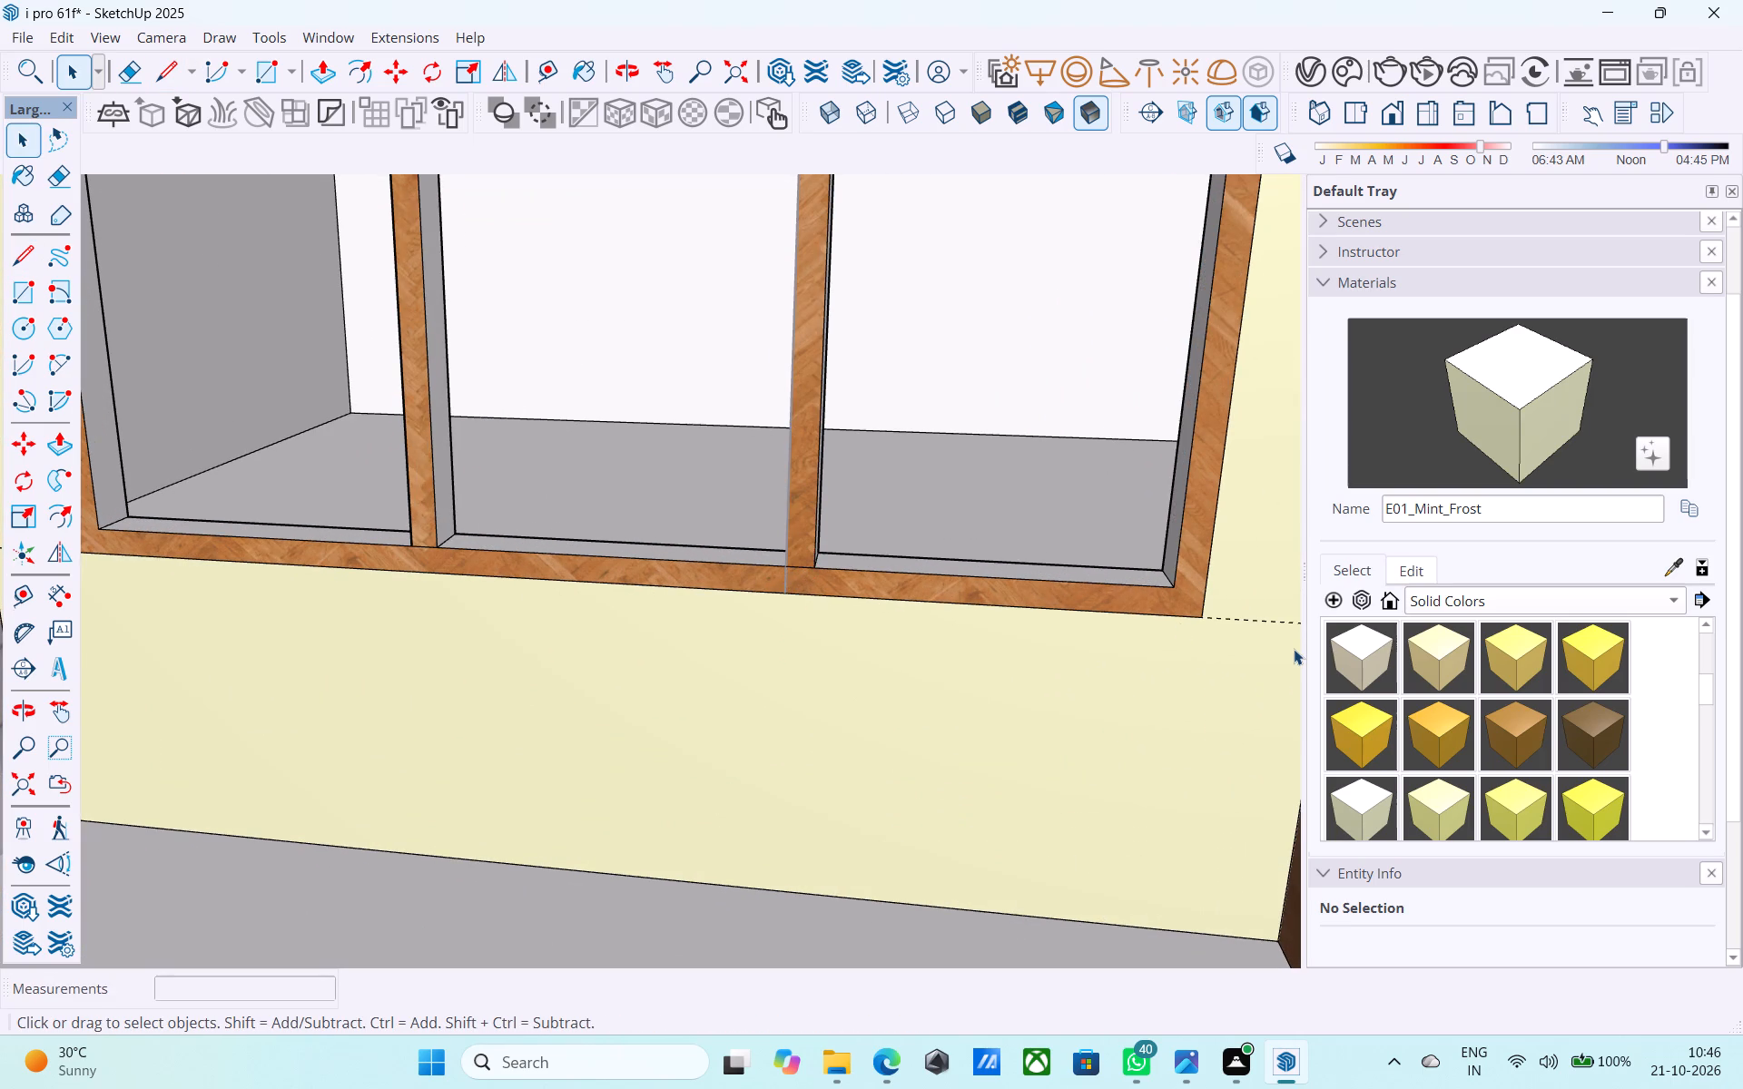
Paint the right-hand section of the upper window frame, including its mullion, with Wood_Veneer_15_1K from the Wood materials.
scroll(1361, 678, "down", 4)
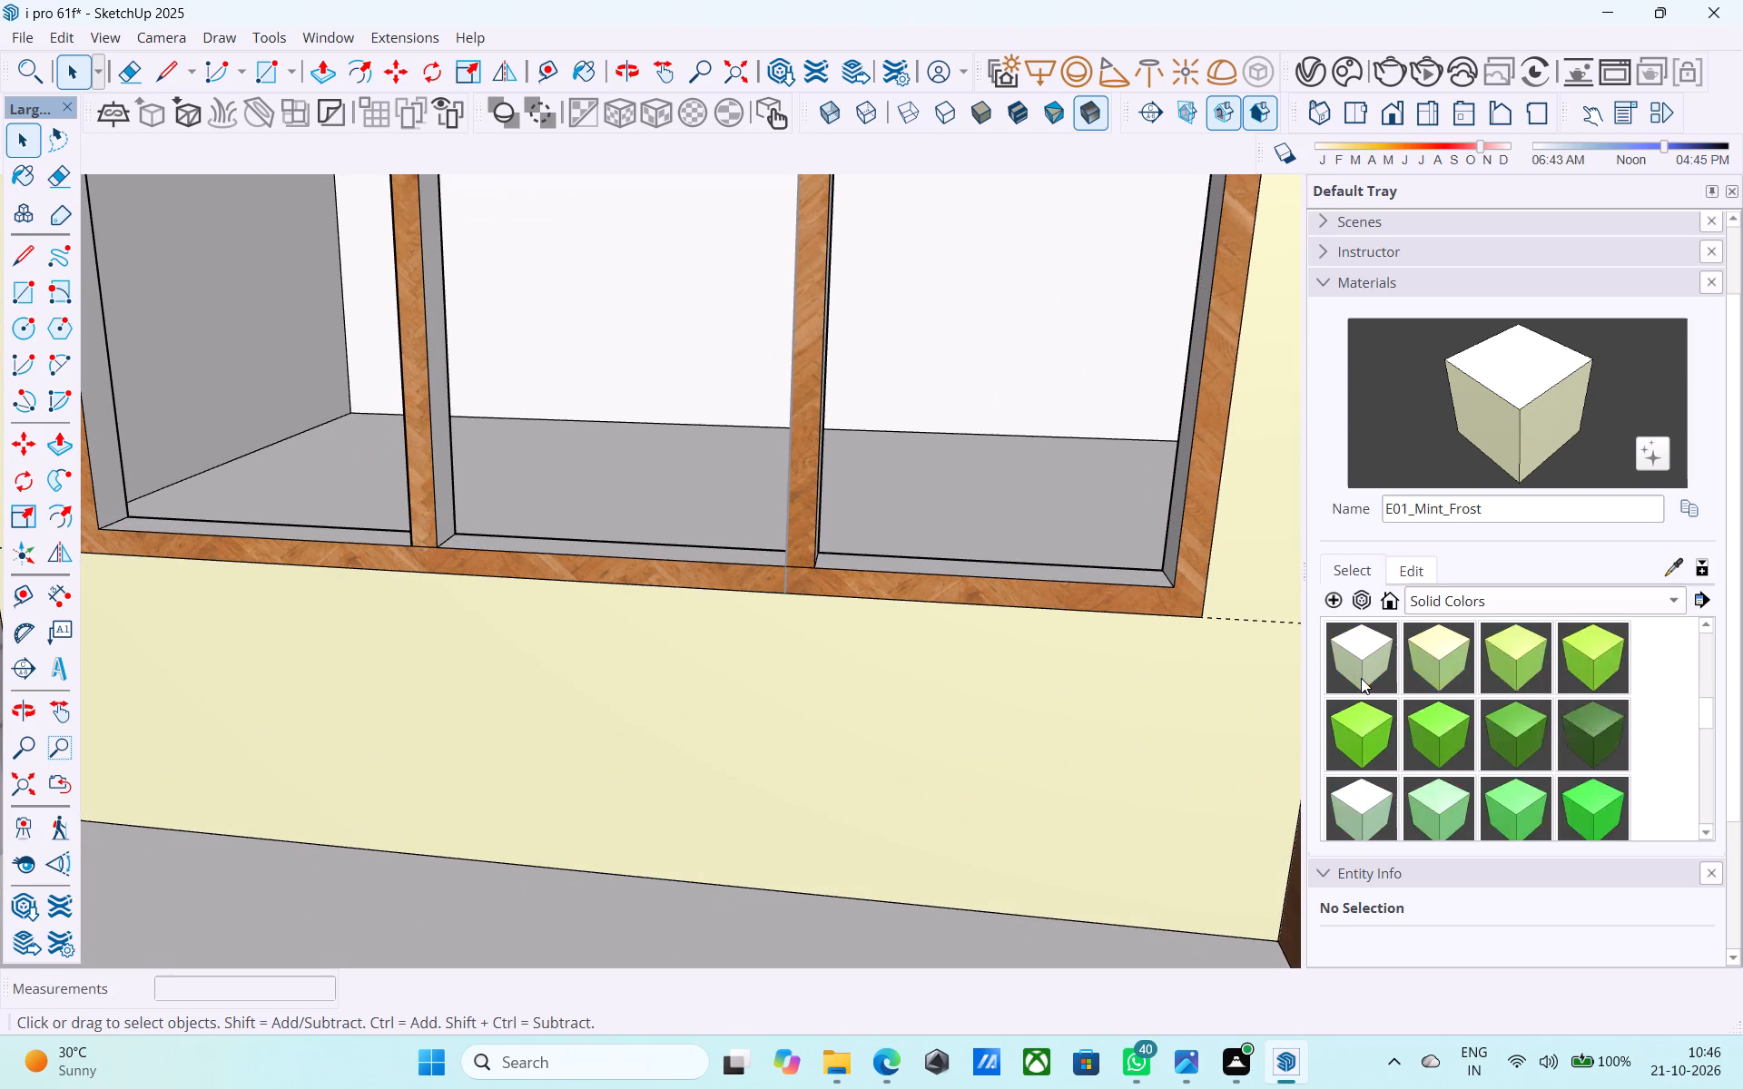
scroll(1361, 678, "down", 4)
left_click(1457, 597)
left_click(1461, 649)
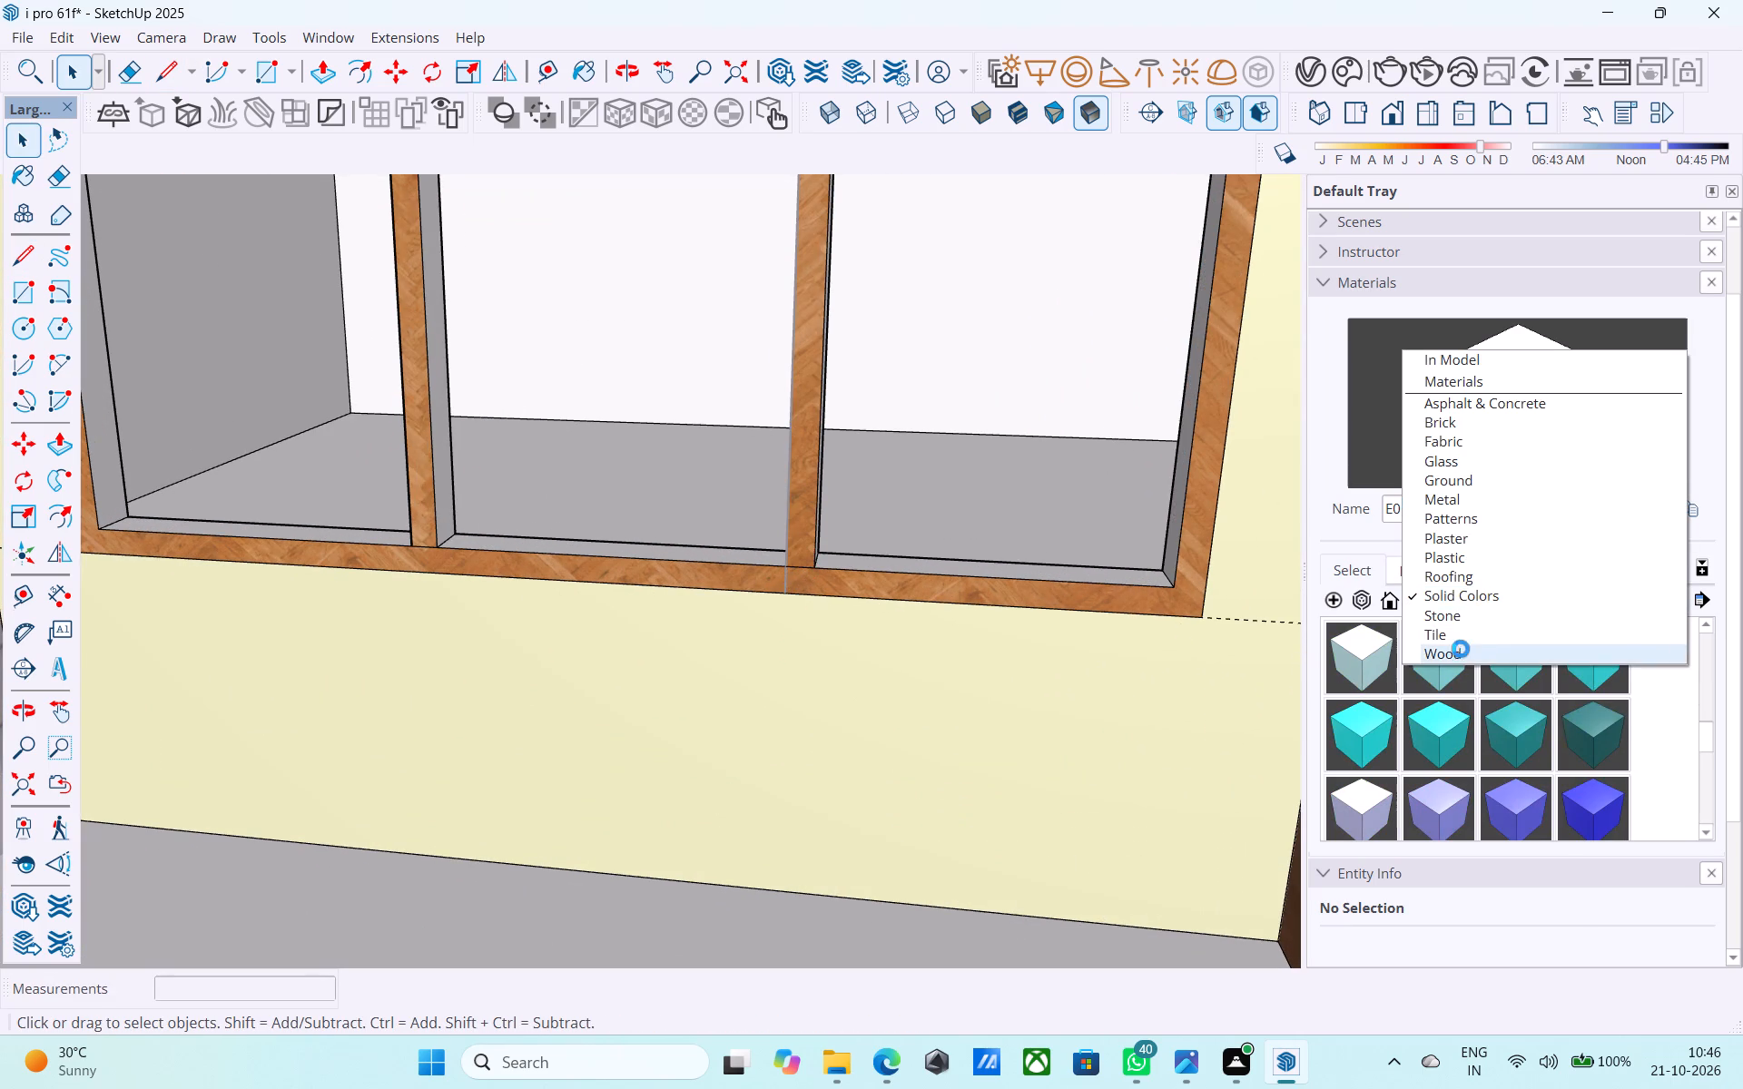
left_click(1456, 740)
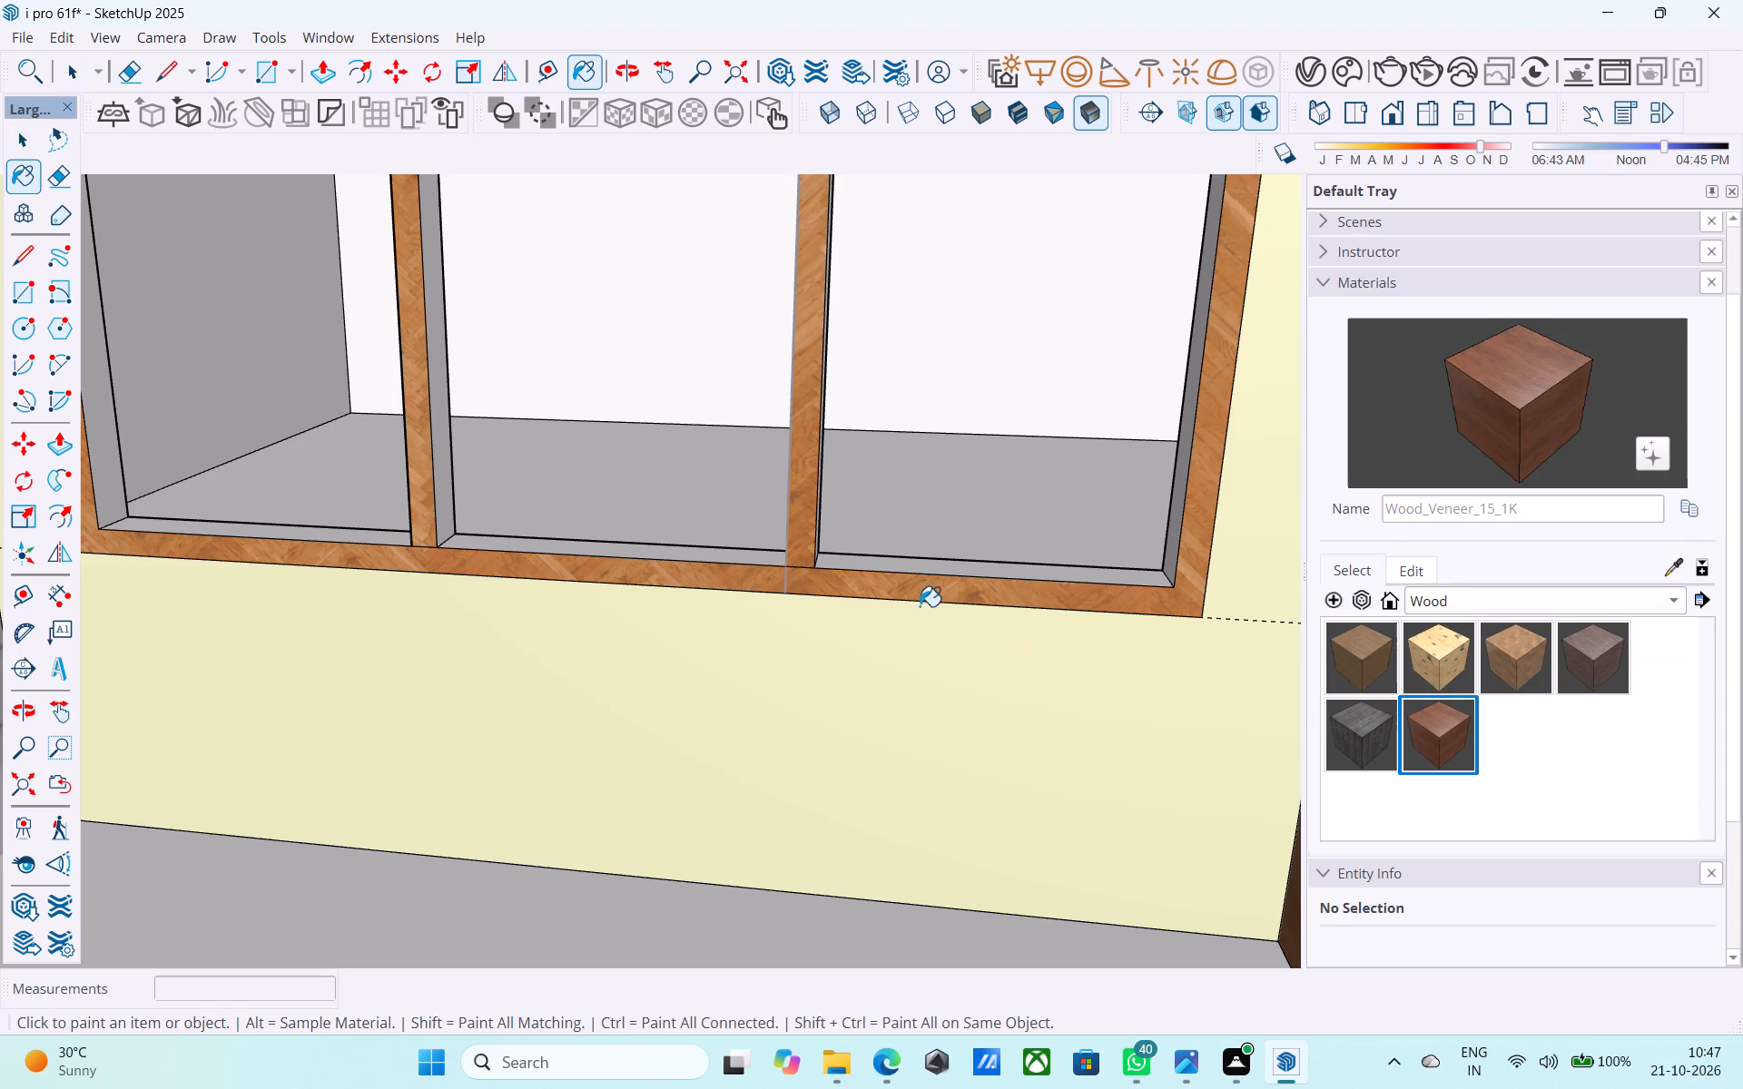
scroll(911, 597, "up", 3)
left_click(909, 595)
left_click(756, 501)
scroll(739, 531, "down", 11)
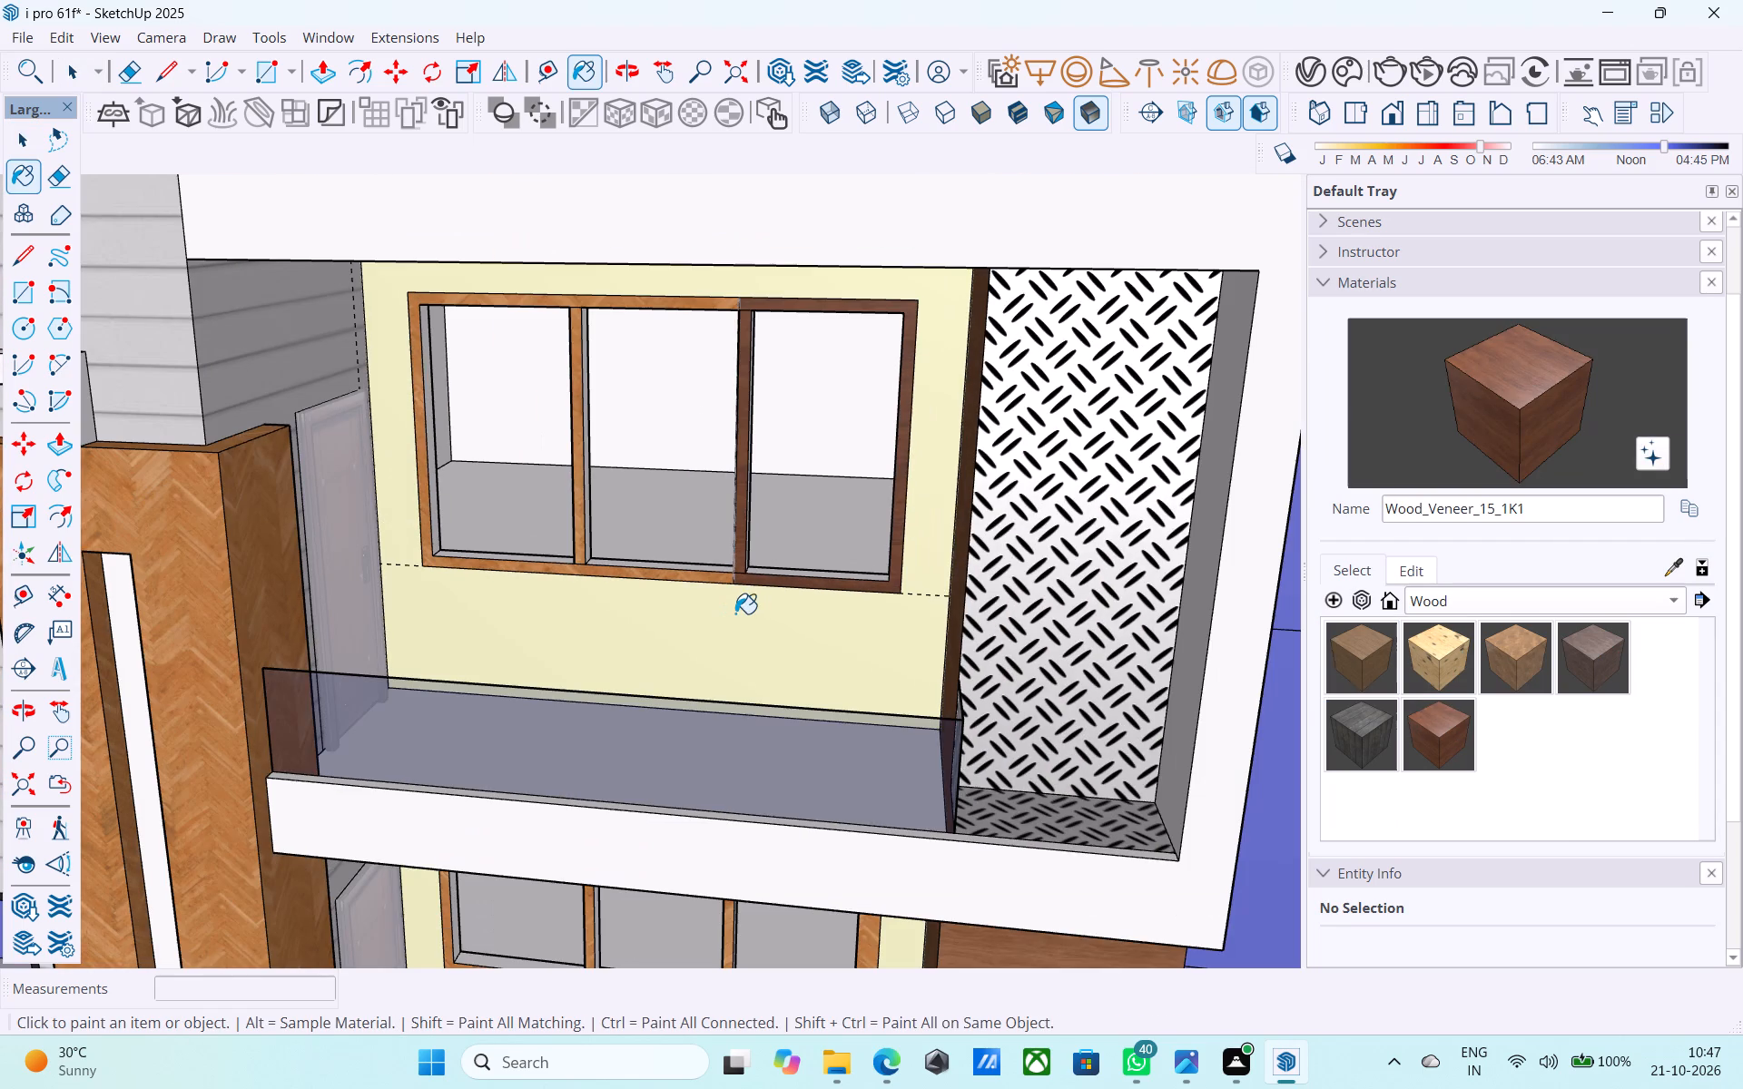
key("space")
Examine the repainted window frame section against the rest of the facade from near and far.
scroll(960, 558, "down", 4)
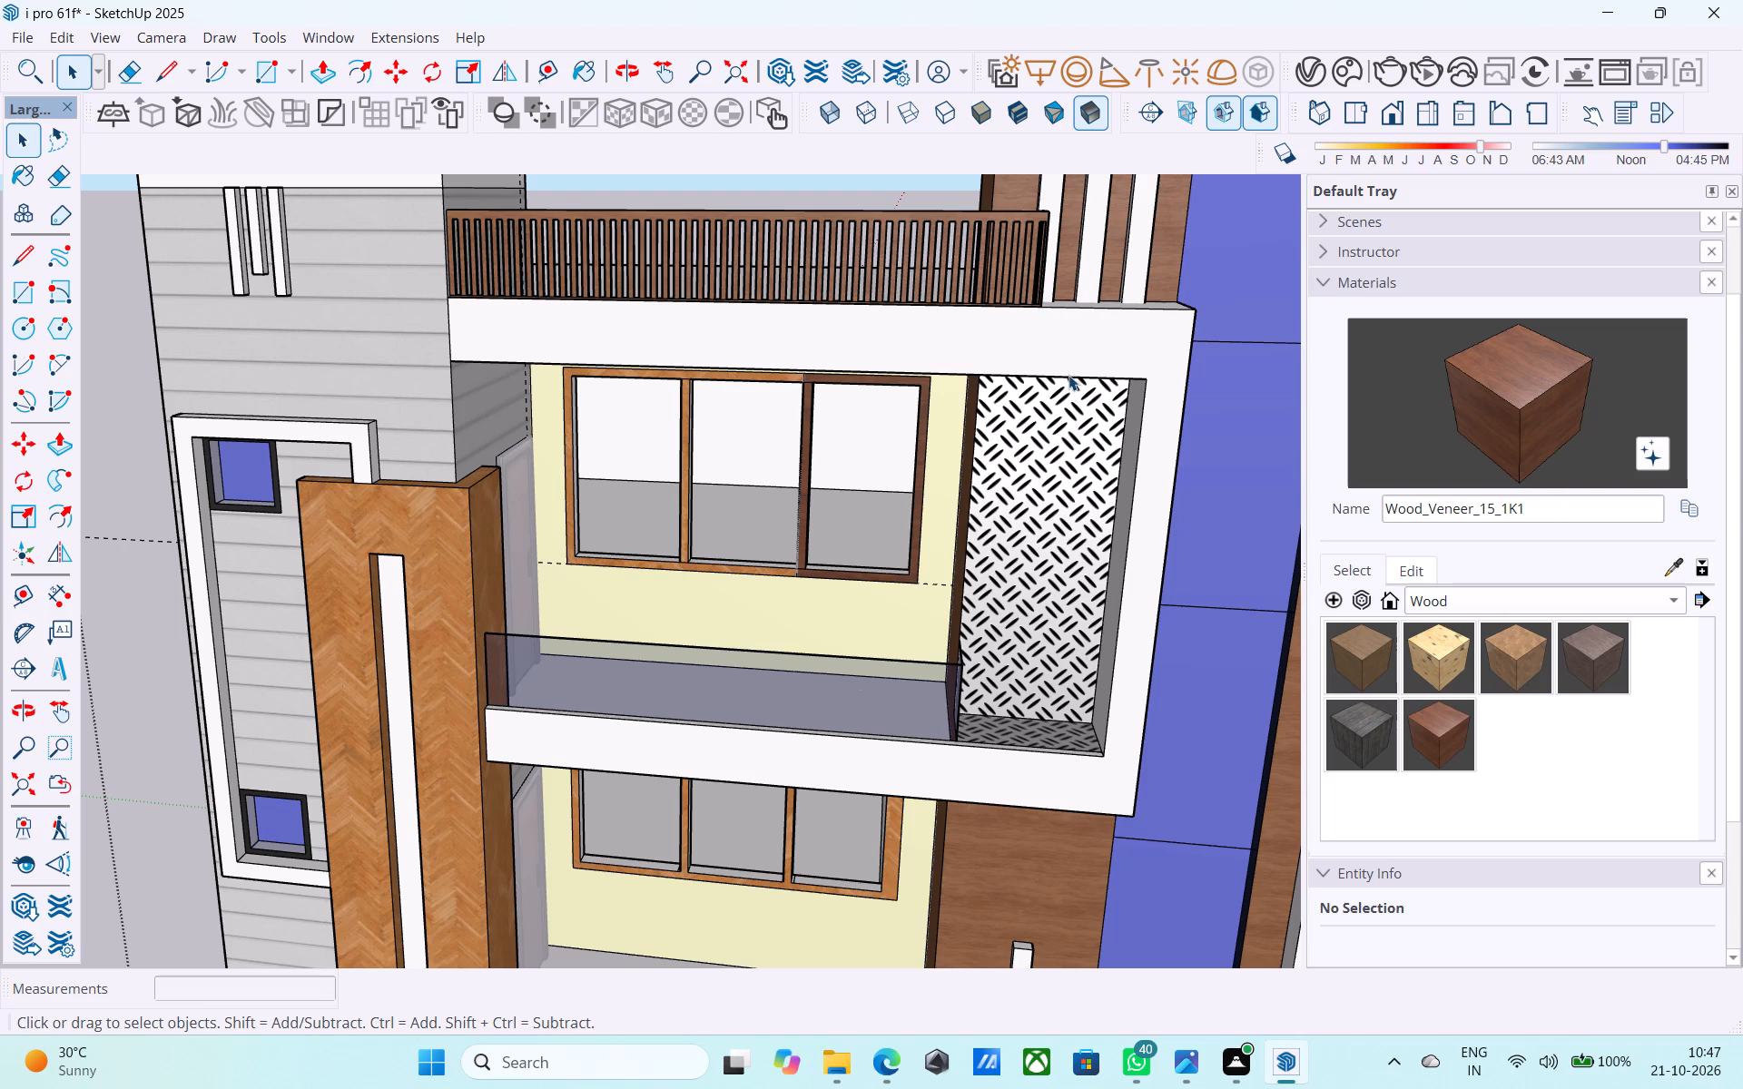
scroll(1068, 375, "down", 4)
middle_click_drag(1014, 497, 1047, 376)
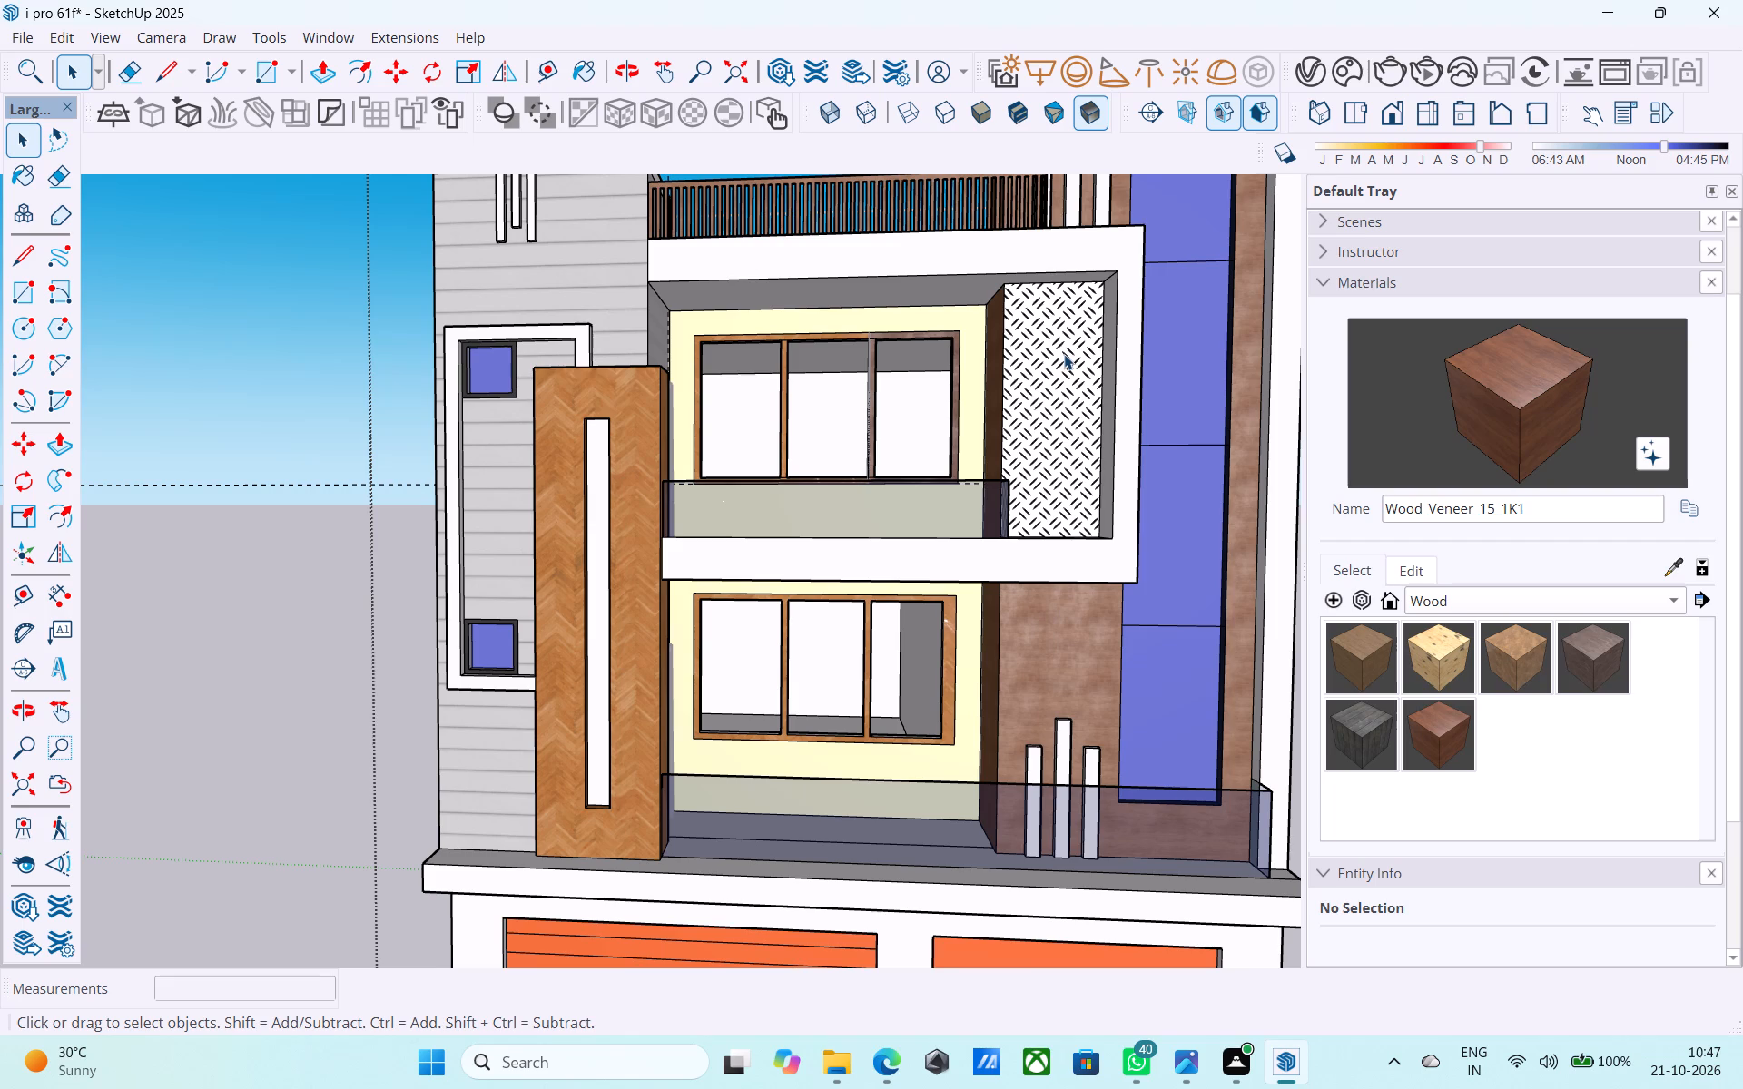
scroll(1064, 354, "down", 8)
middle_click_drag(1067, 355, 1061, 319)
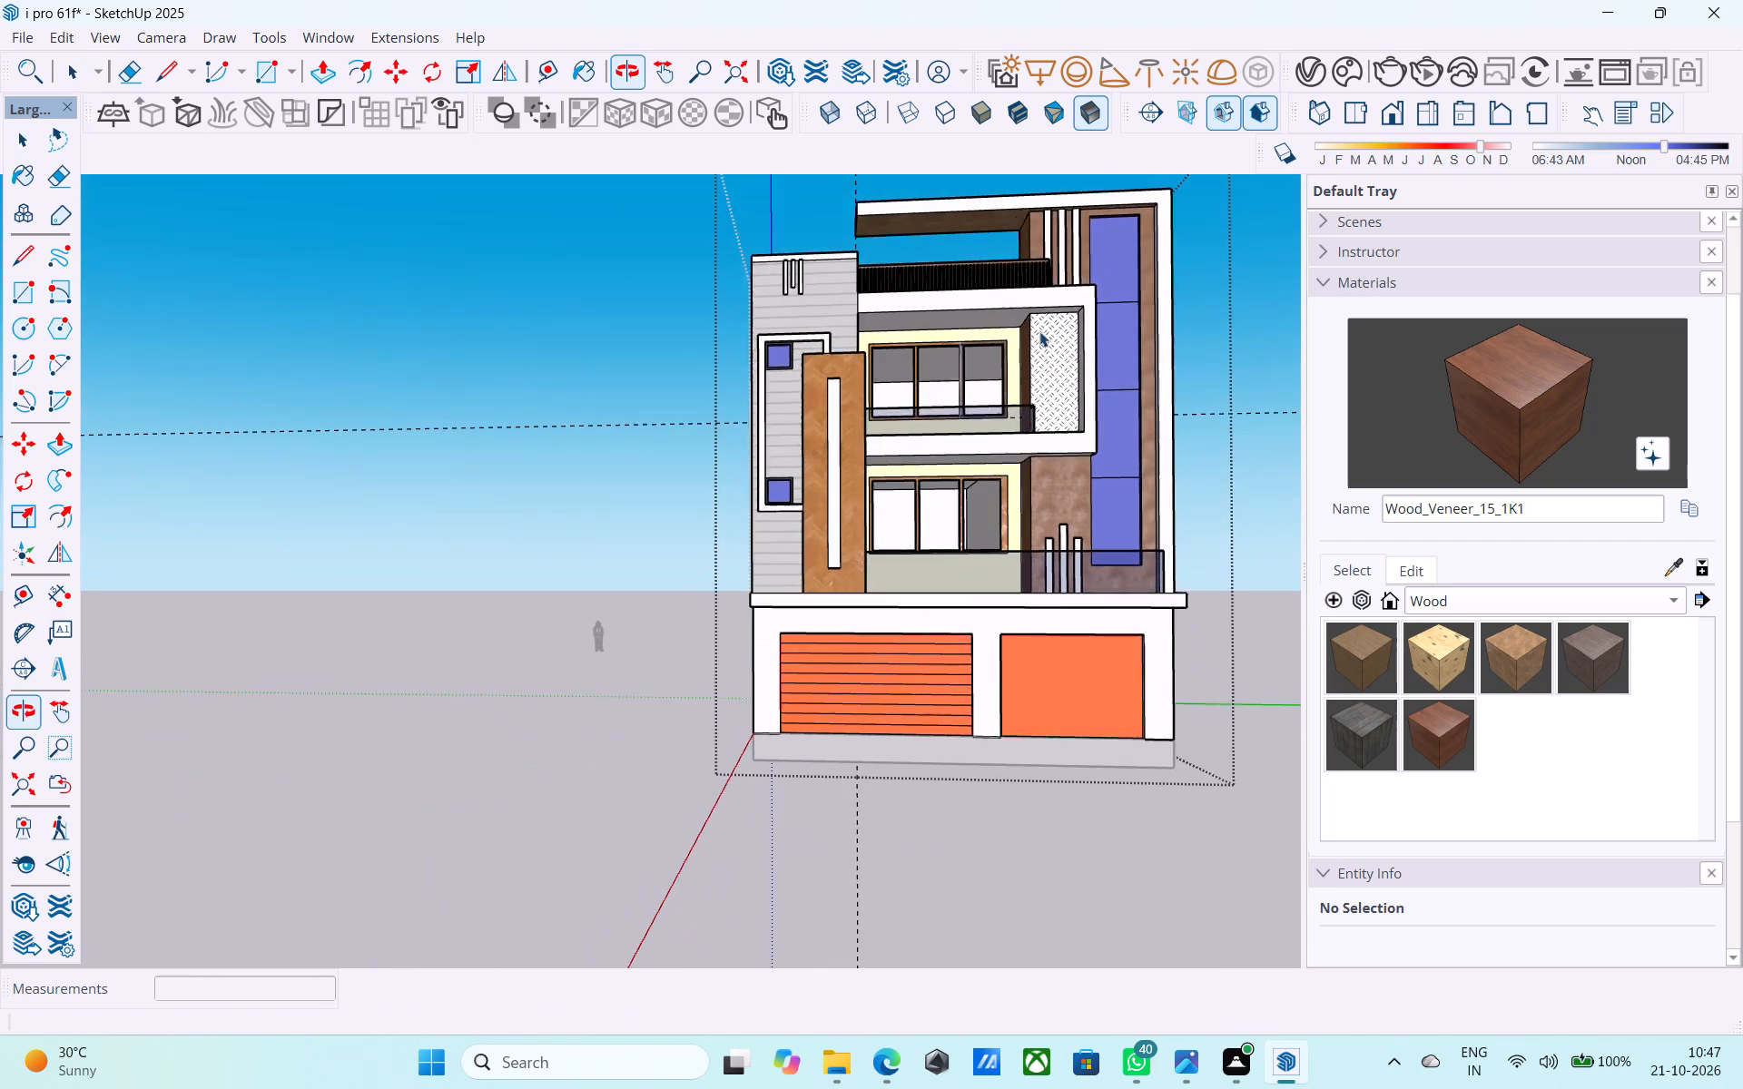
scroll(724, 418, "down", 5)
middle_click_drag(715, 447, 768, 587)
scroll(902, 462, "up", 5)
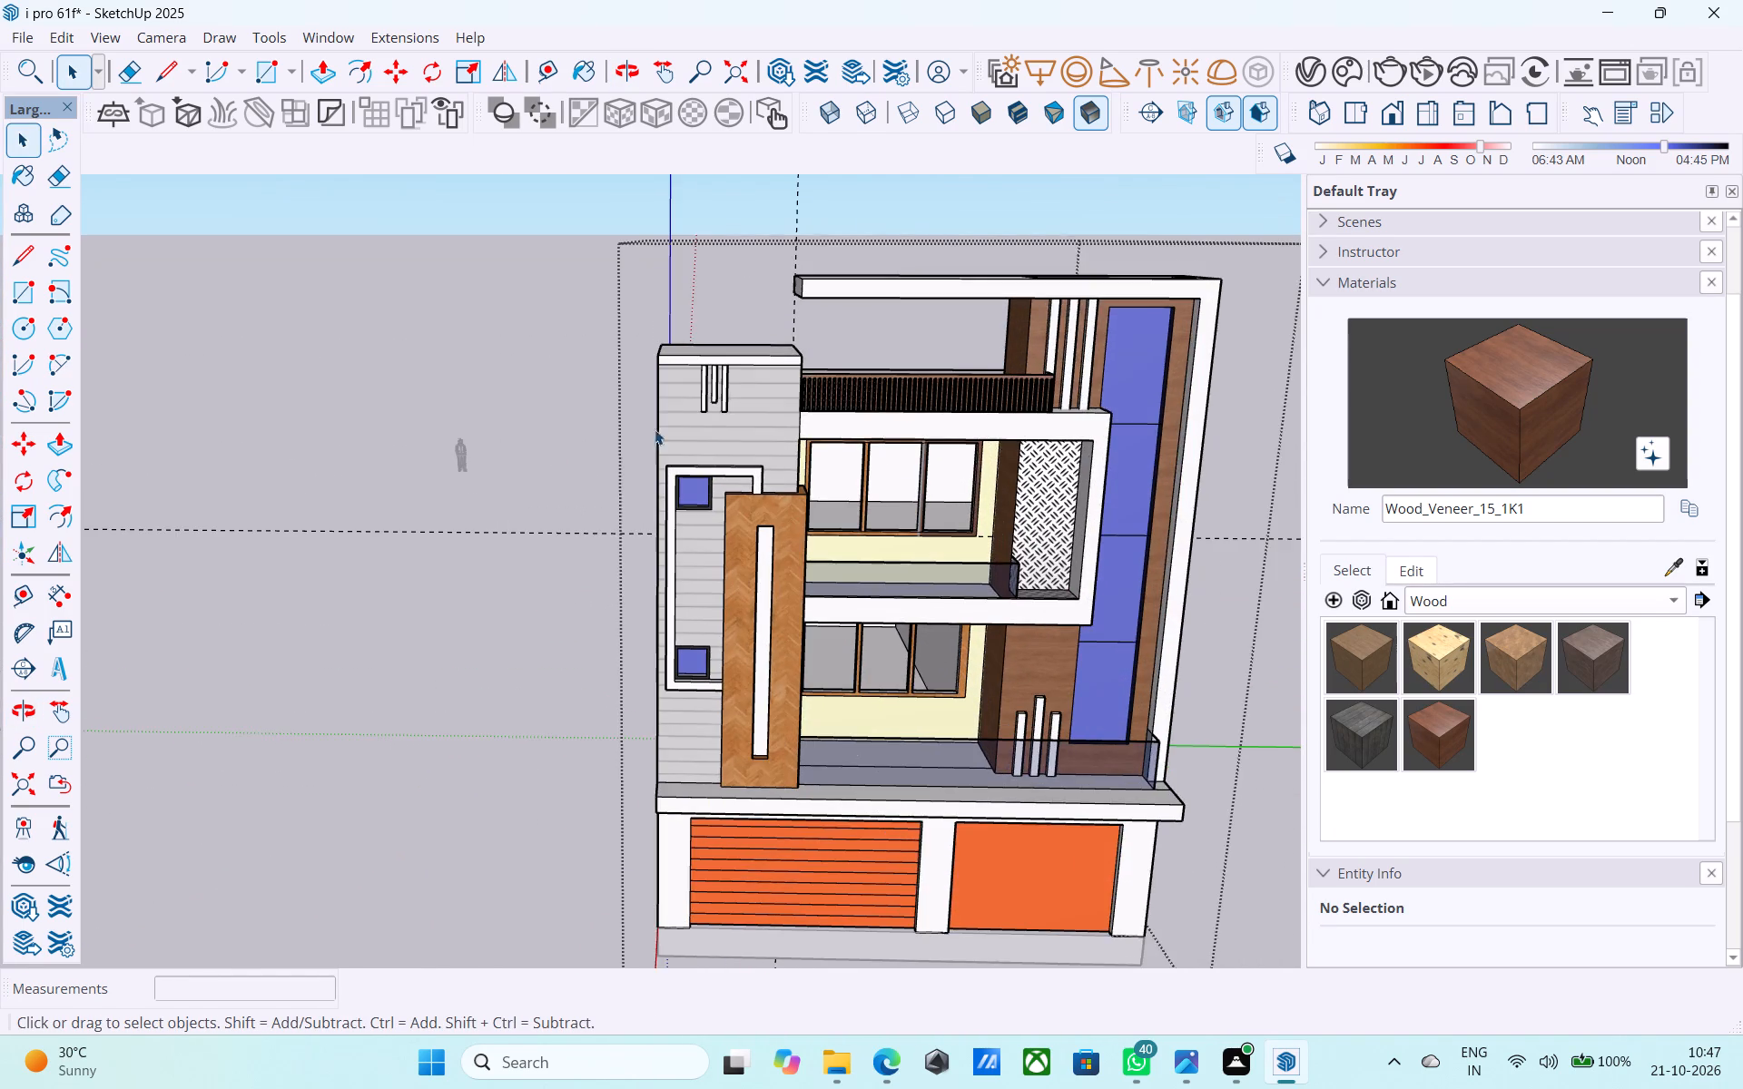
scroll(533, 451, "down", 4)
scroll(832, 396, "up", 4)
middle_click_drag(834, 417, 836, 332)
scroll(839, 341, "up", 2)
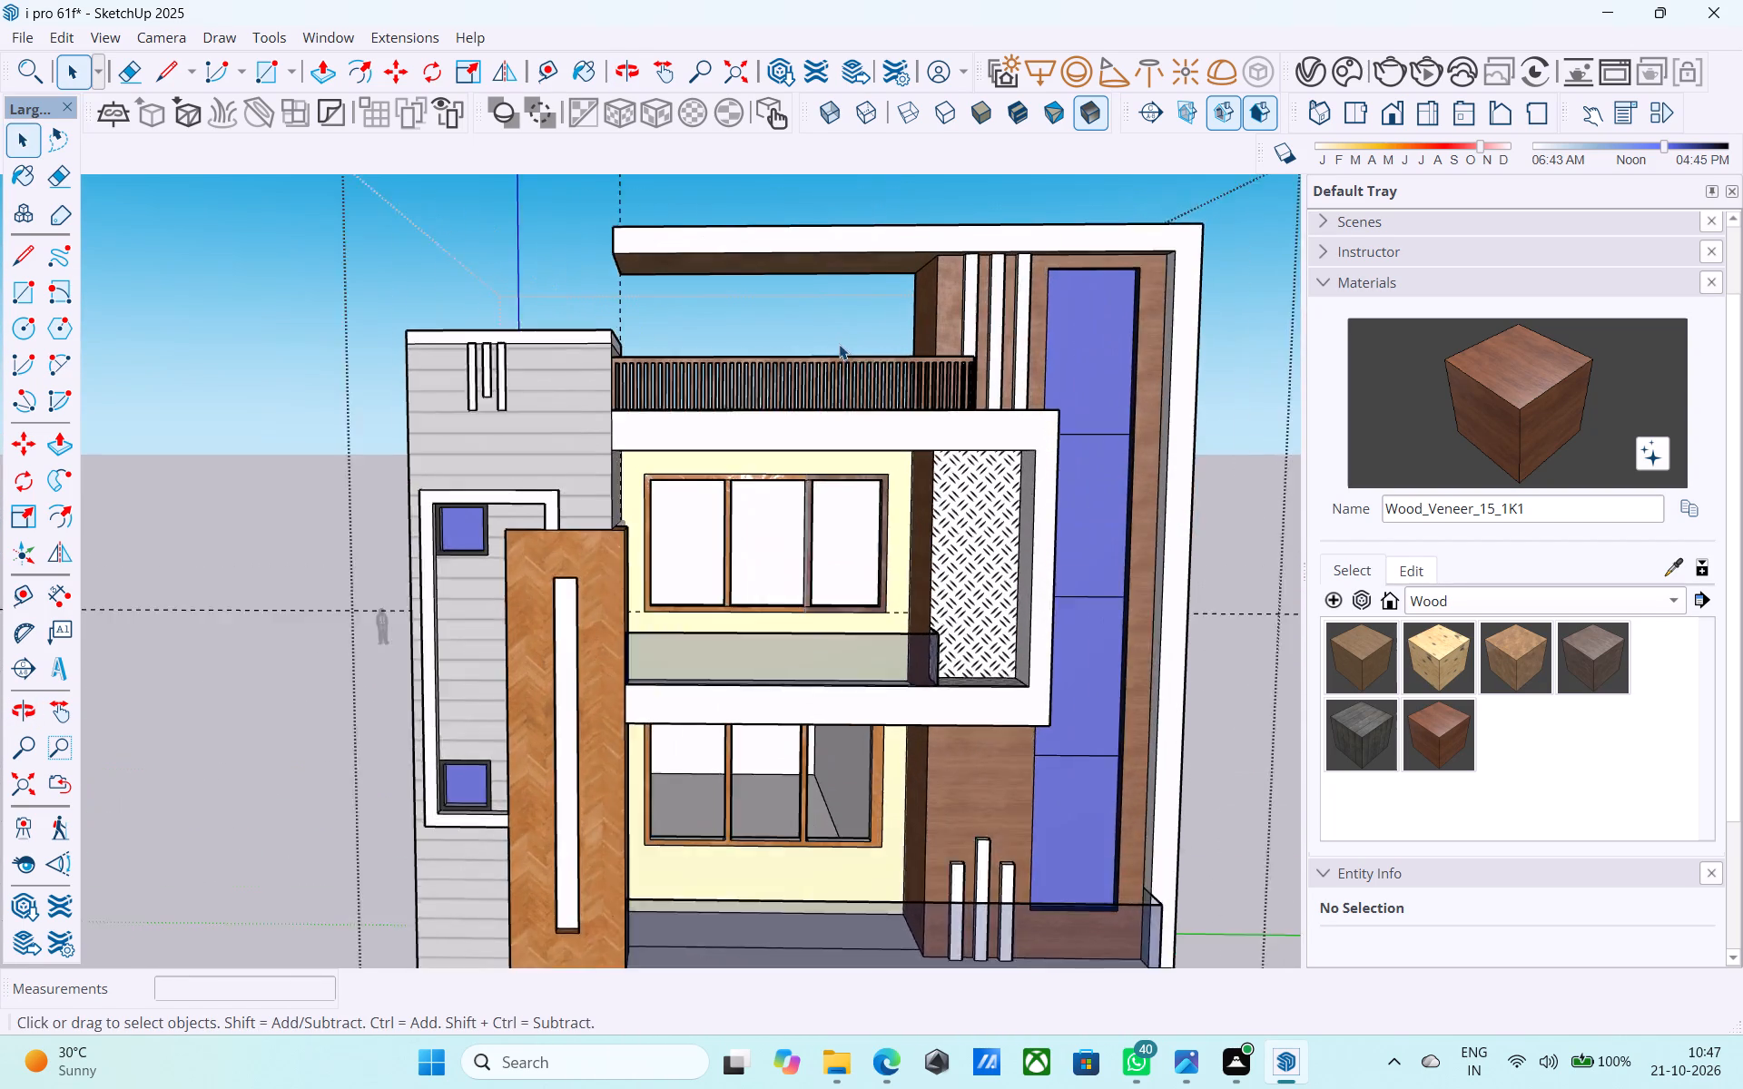
scroll(839, 344, "up", 2)
scroll(843, 515, "down", 2)
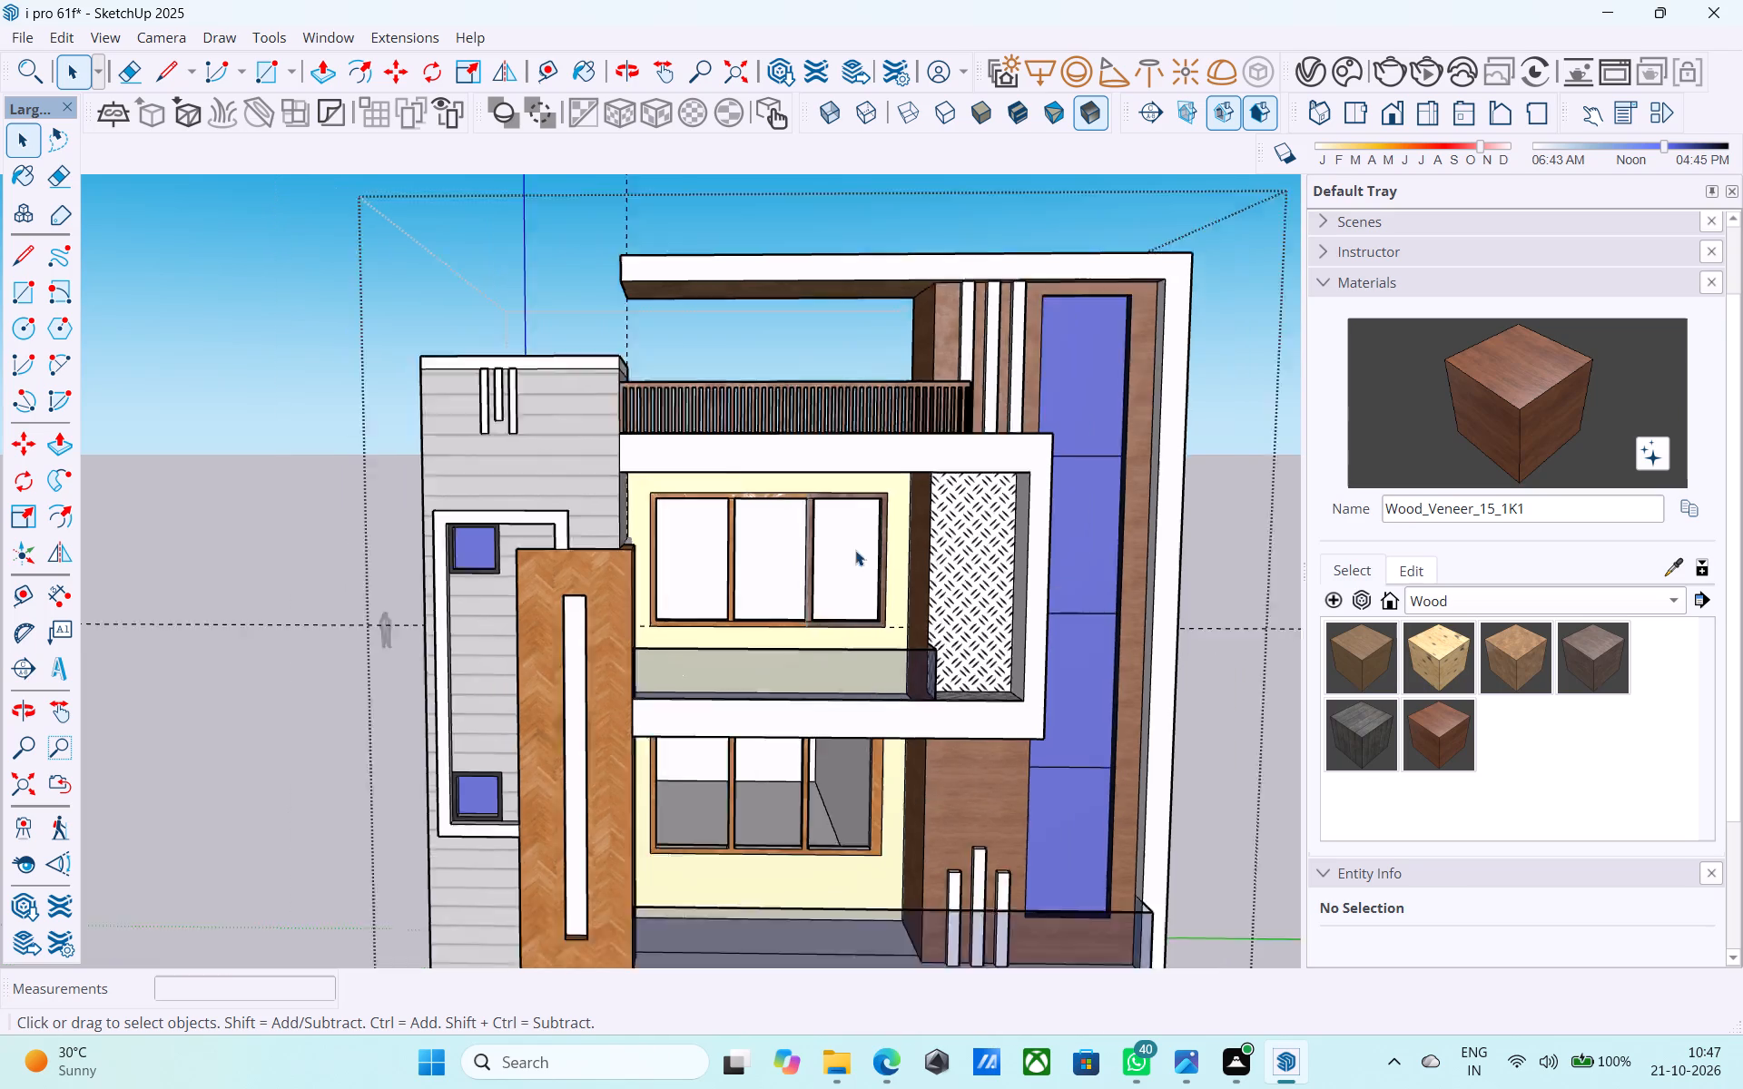
Examine the two window frames and the facade colours from near, from afar and at an angle.
scroll(855, 550, "down", 3)
scroll(891, 743, "up", 19)
left_click(861, 696)
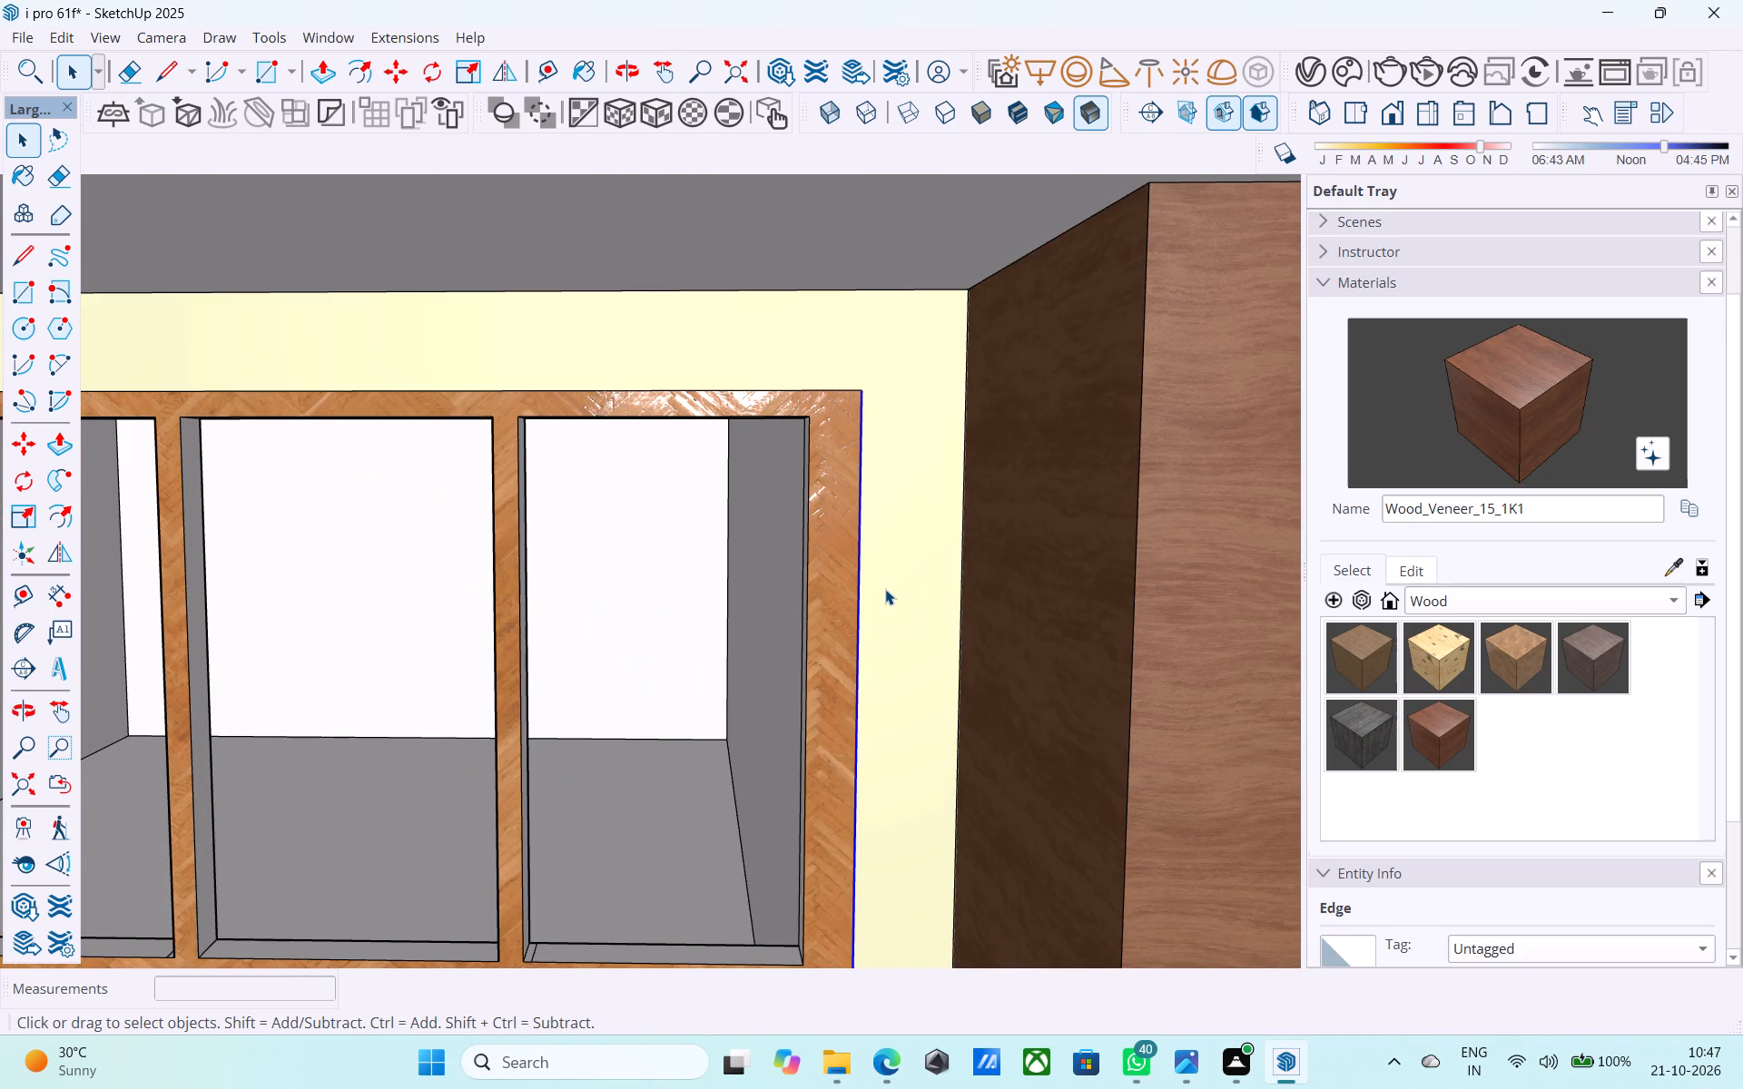
scroll(885, 594, "down", 4)
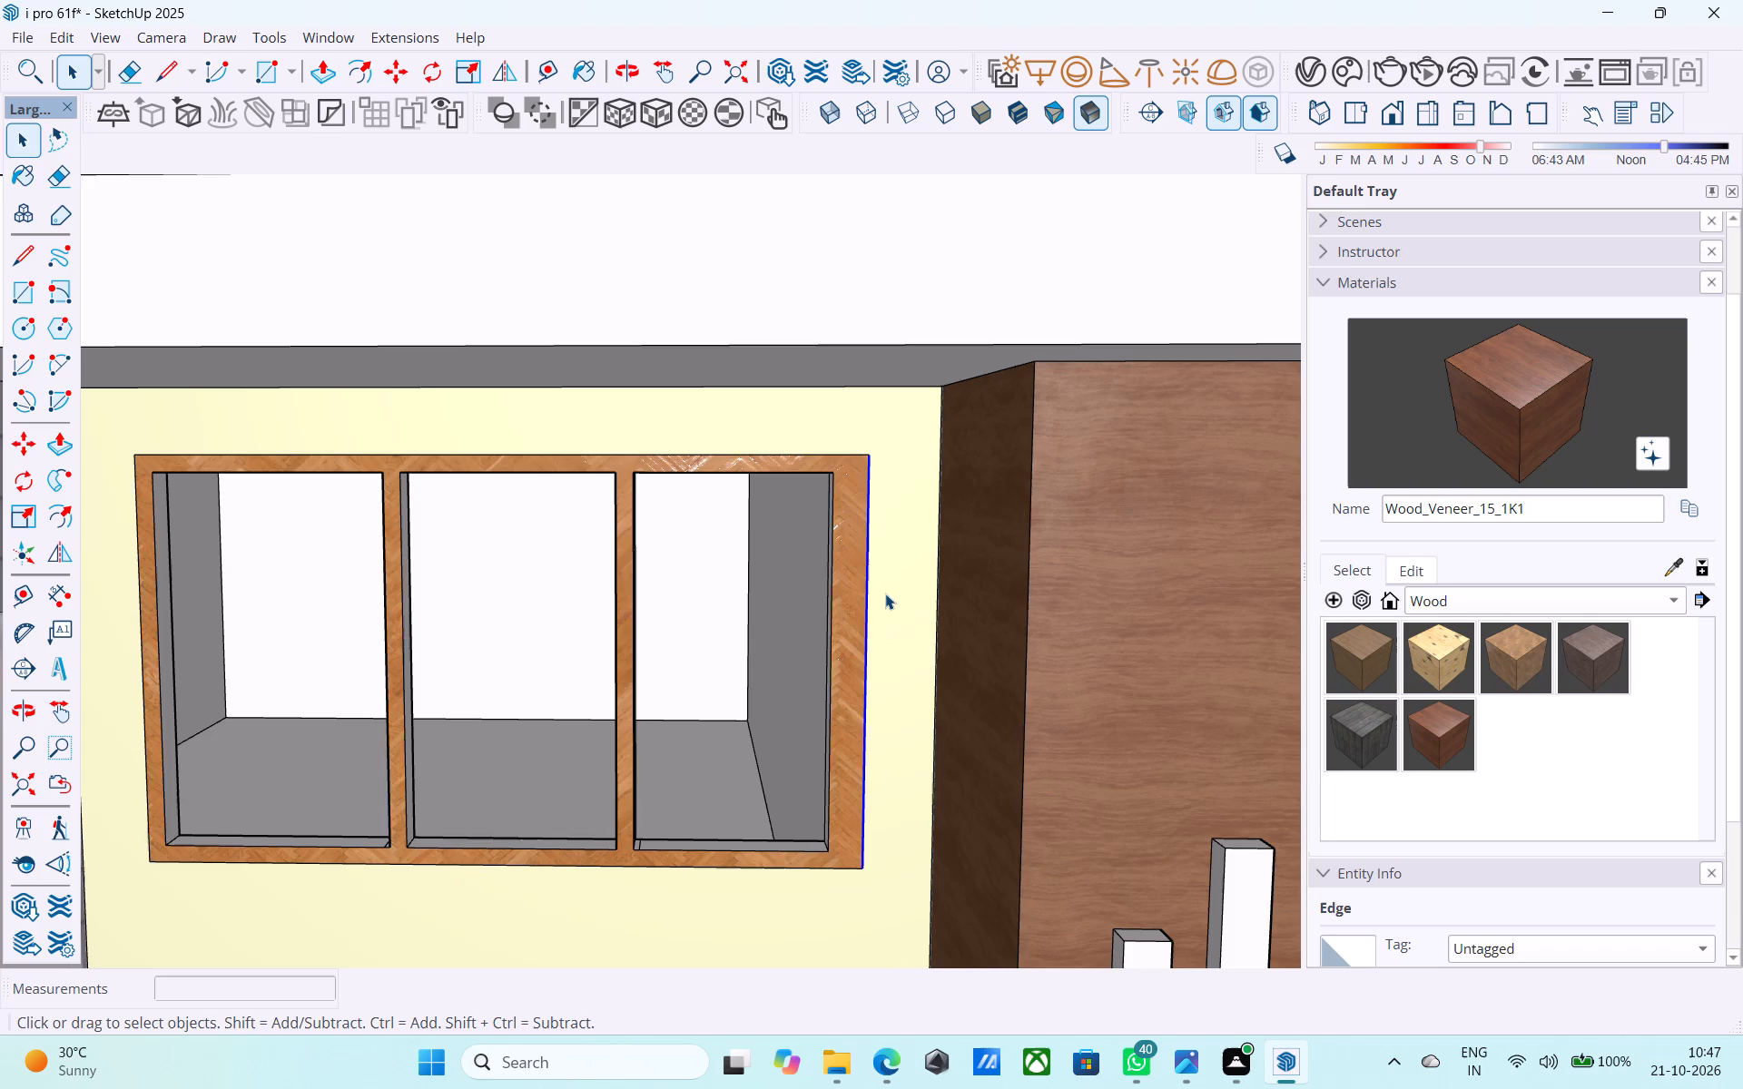
scroll(886, 588, "down", 10)
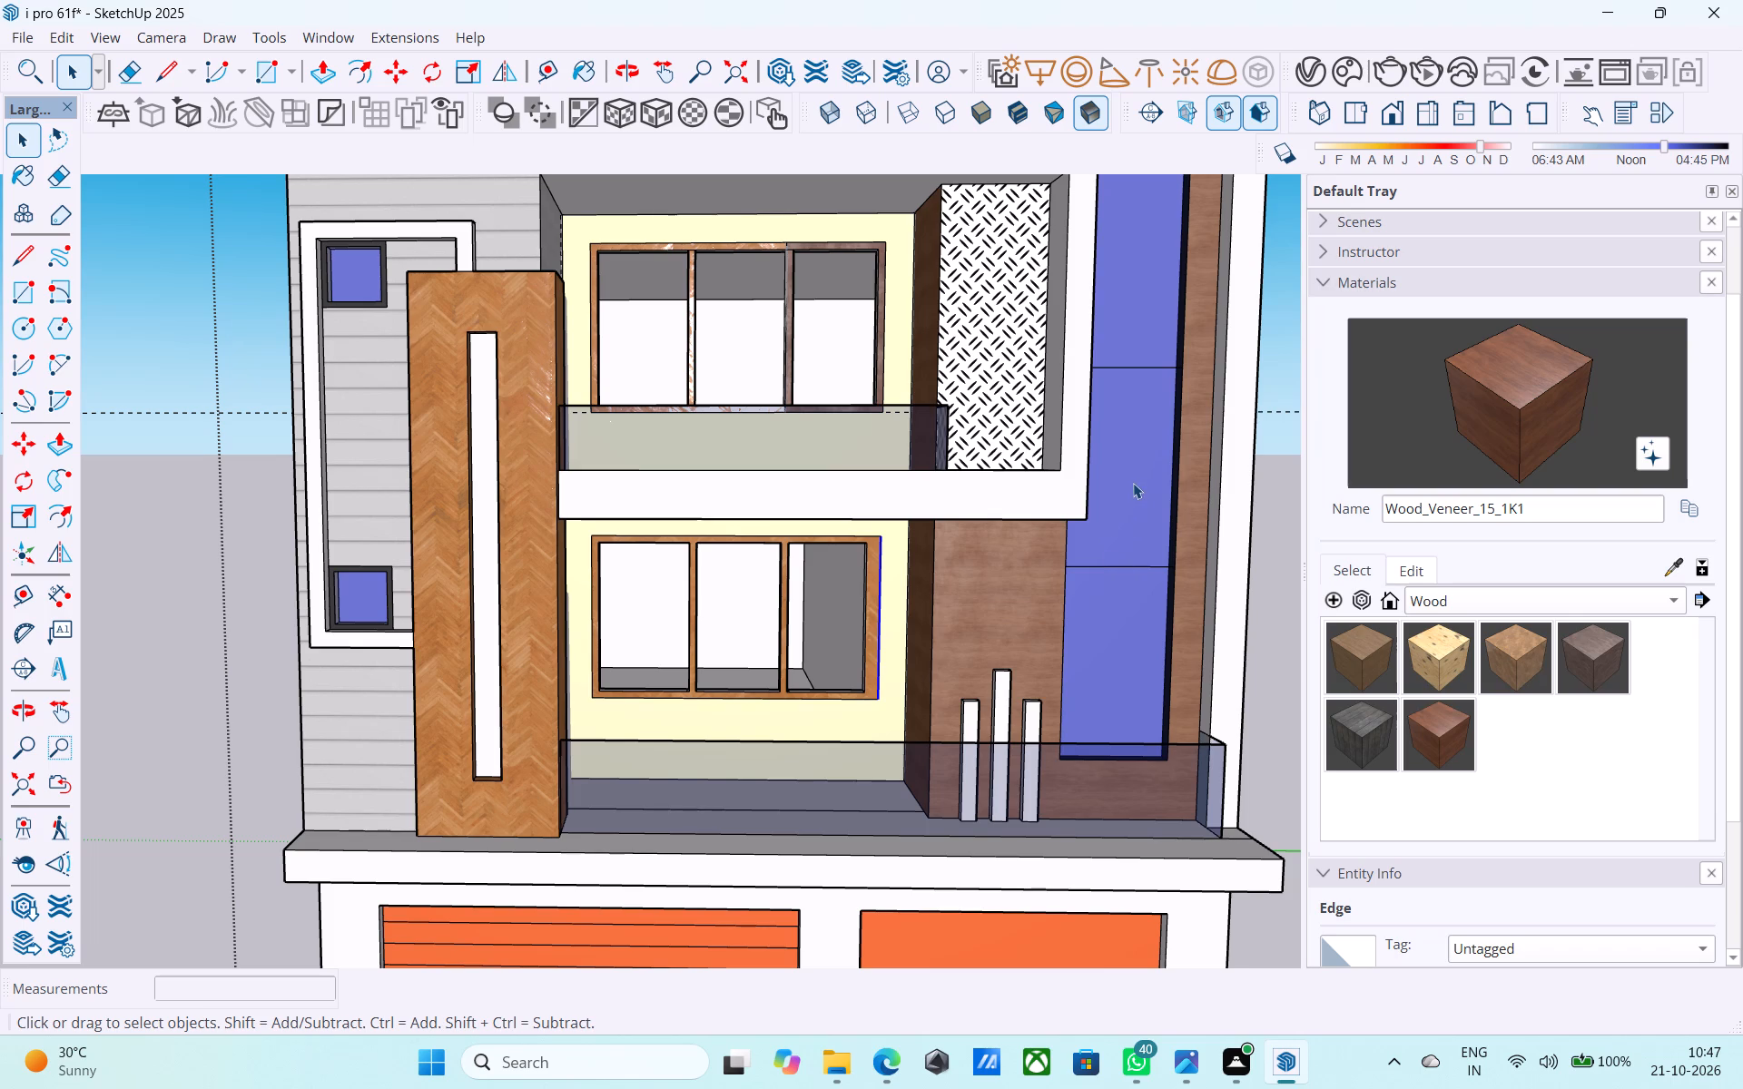
scroll(1132, 499, "down", 17)
scroll(835, 521, "up", 11)
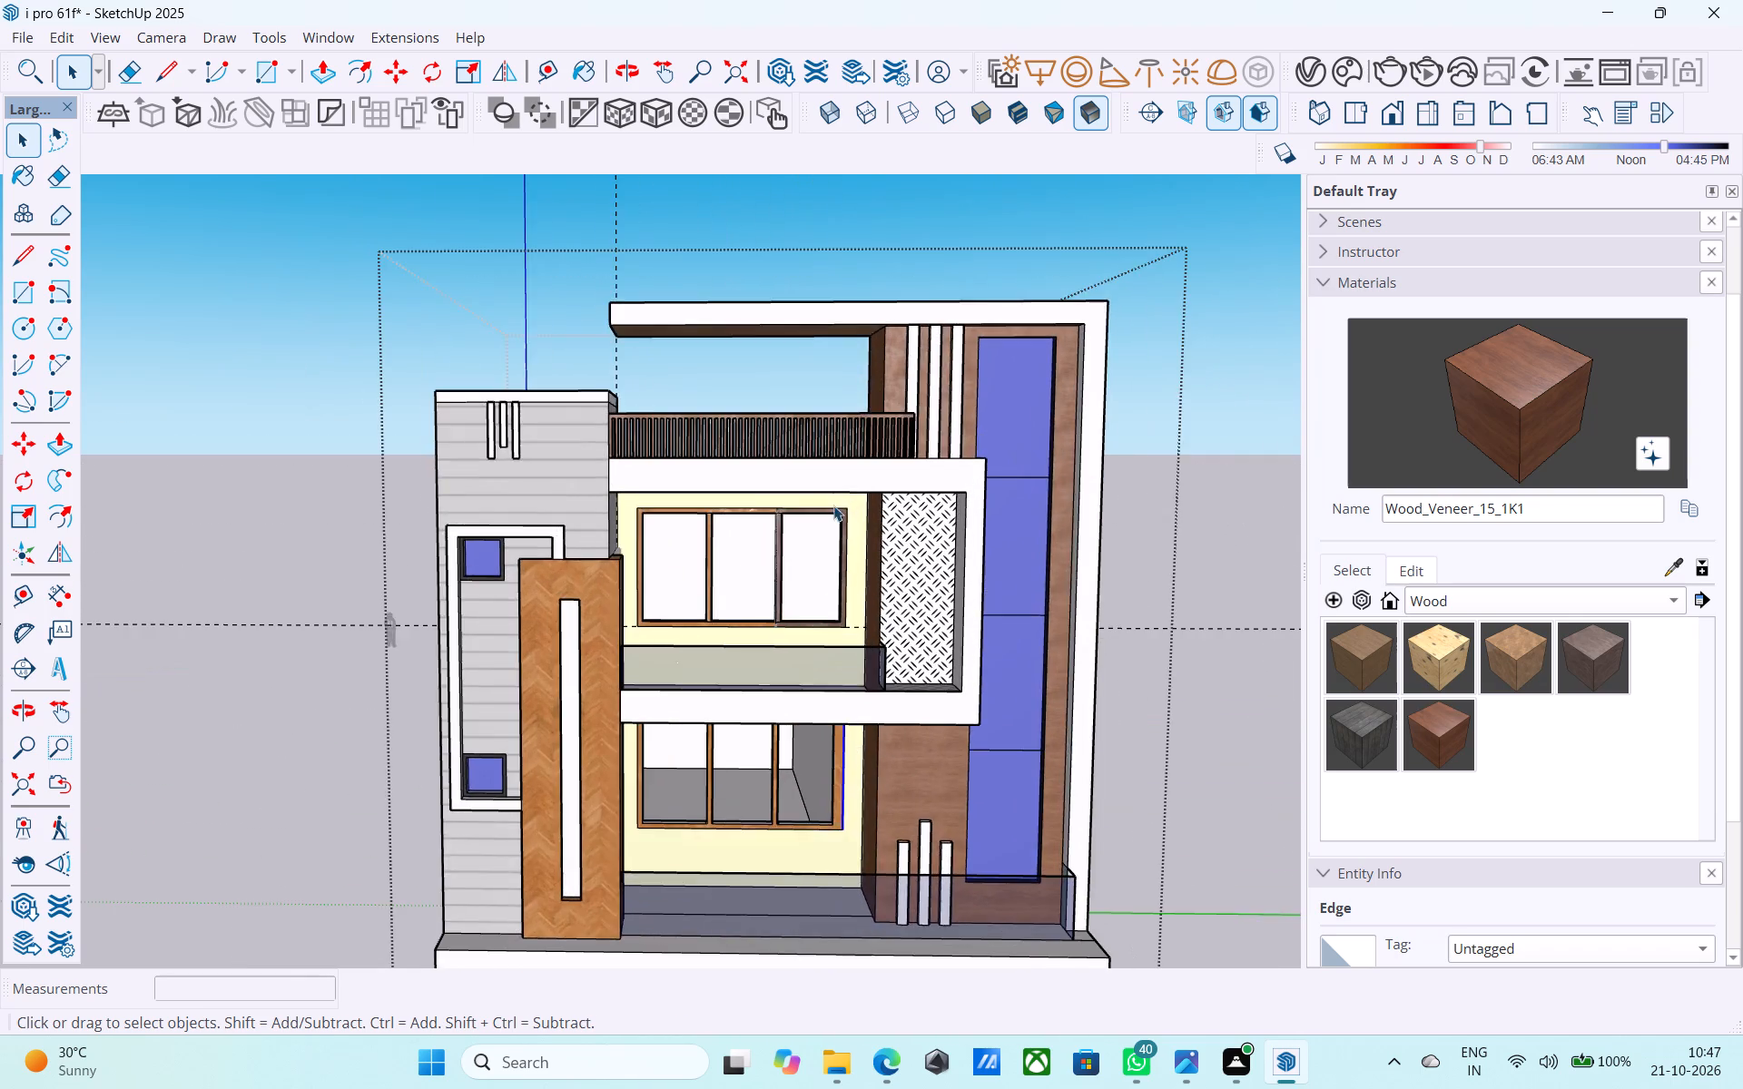
middle_click_drag(833, 505, 788, 396)
scroll(767, 372, "down", 5)
middle_click_drag(779, 433, 572, 446)
scroll(572, 447, "up", 1)
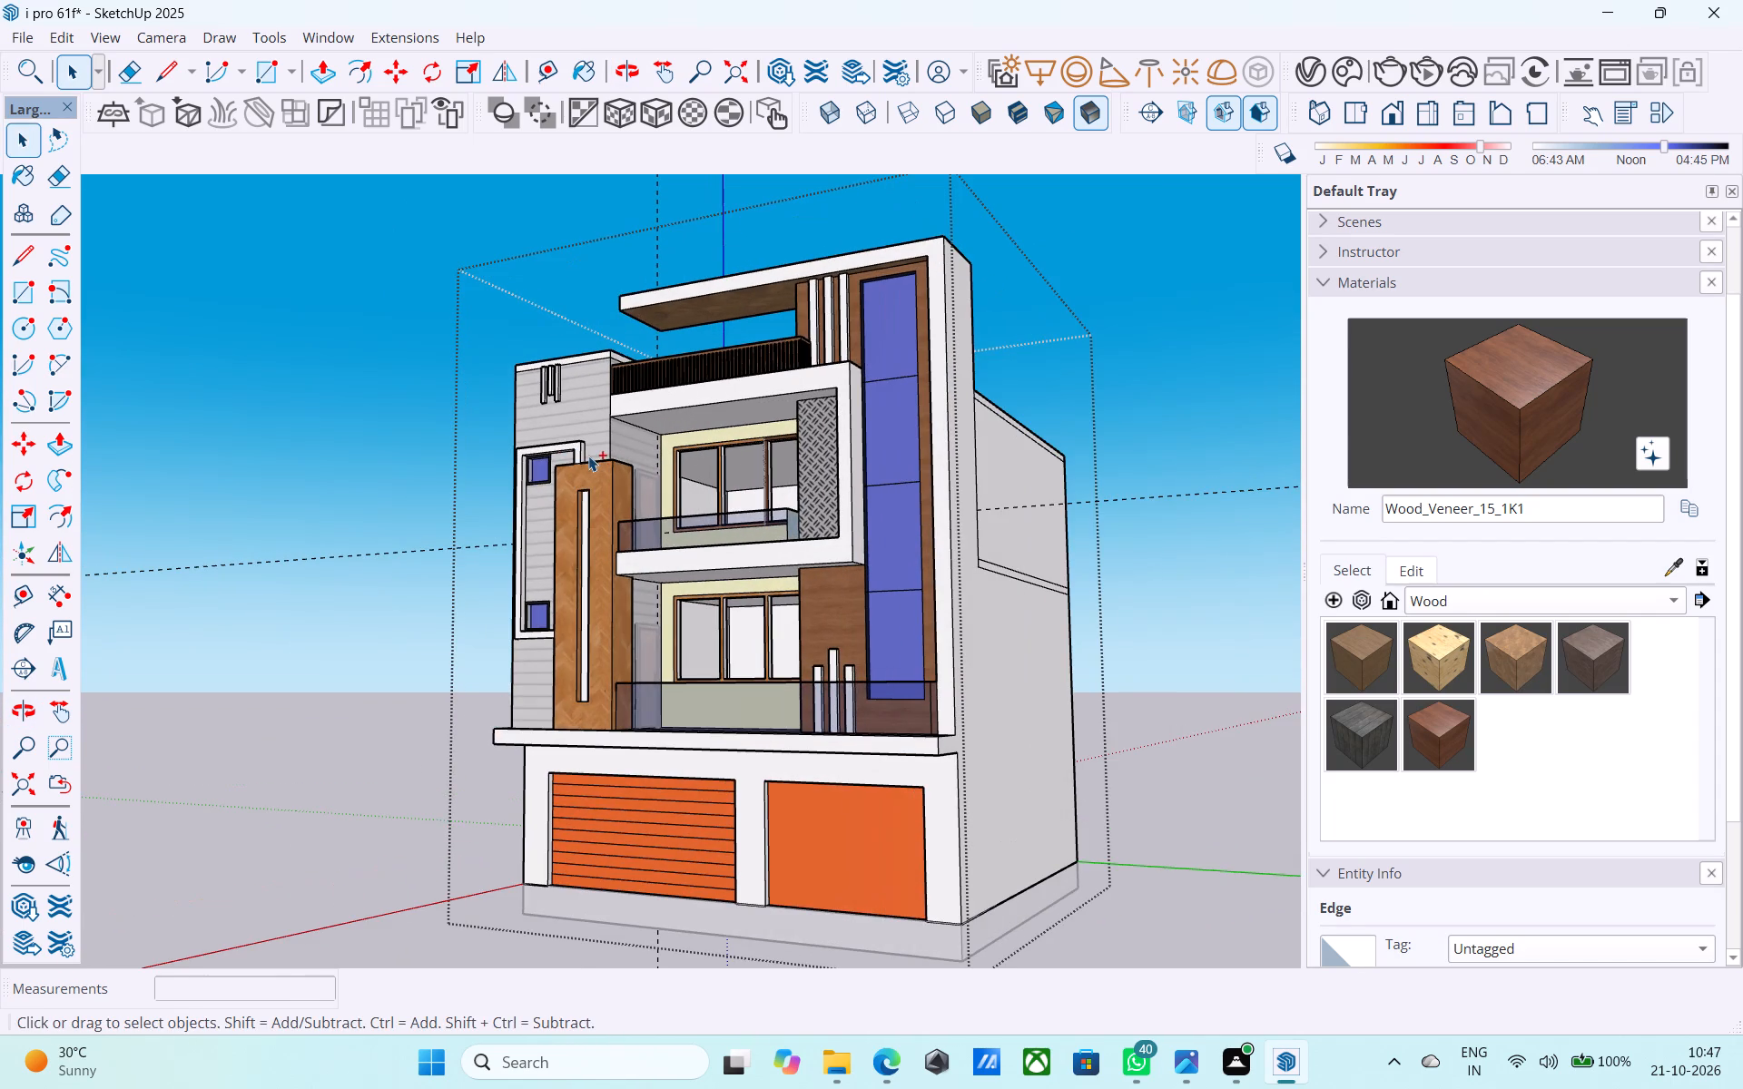
Save the model.
key("ctrl+s")
key("space")
Examine the whole house from the front, above and the tower side, checking the facade down to the plinth.
middle_click_drag(763, 558, 824, 590)
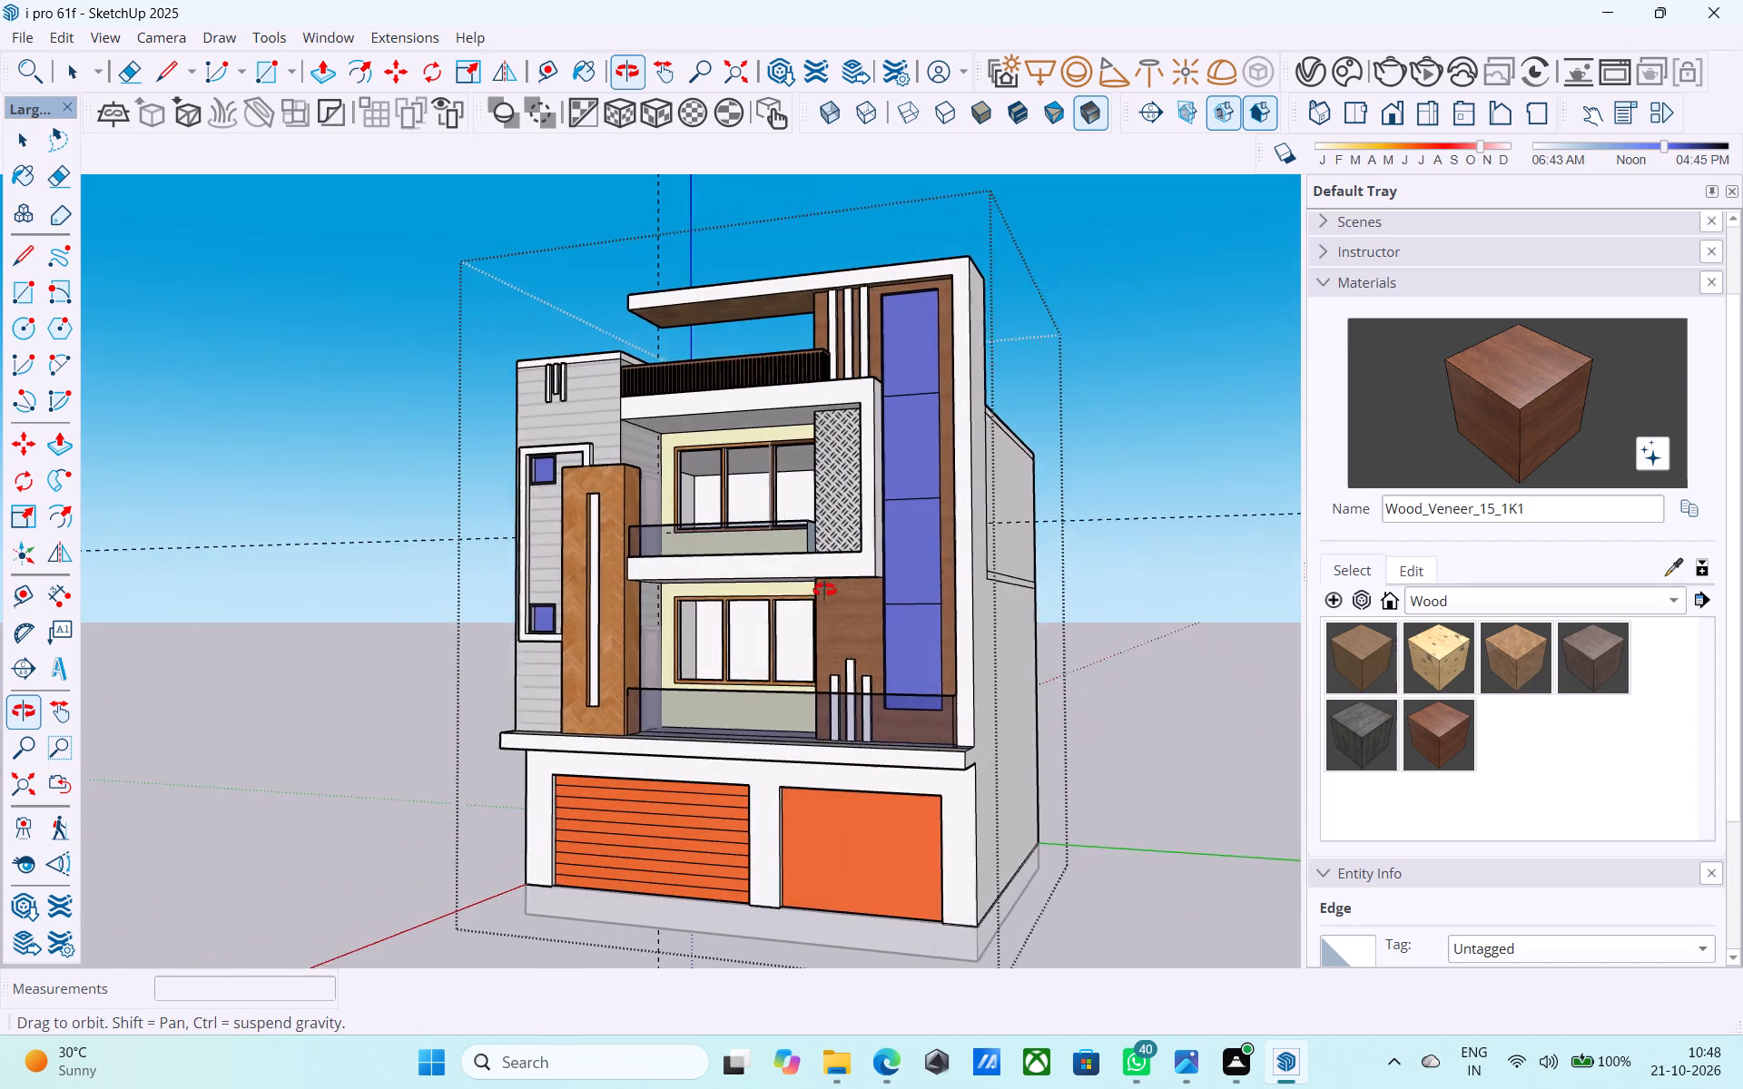
middle_click_drag(824, 590, 826, 592)
middle_click_drag(844, 588, 917, 602)
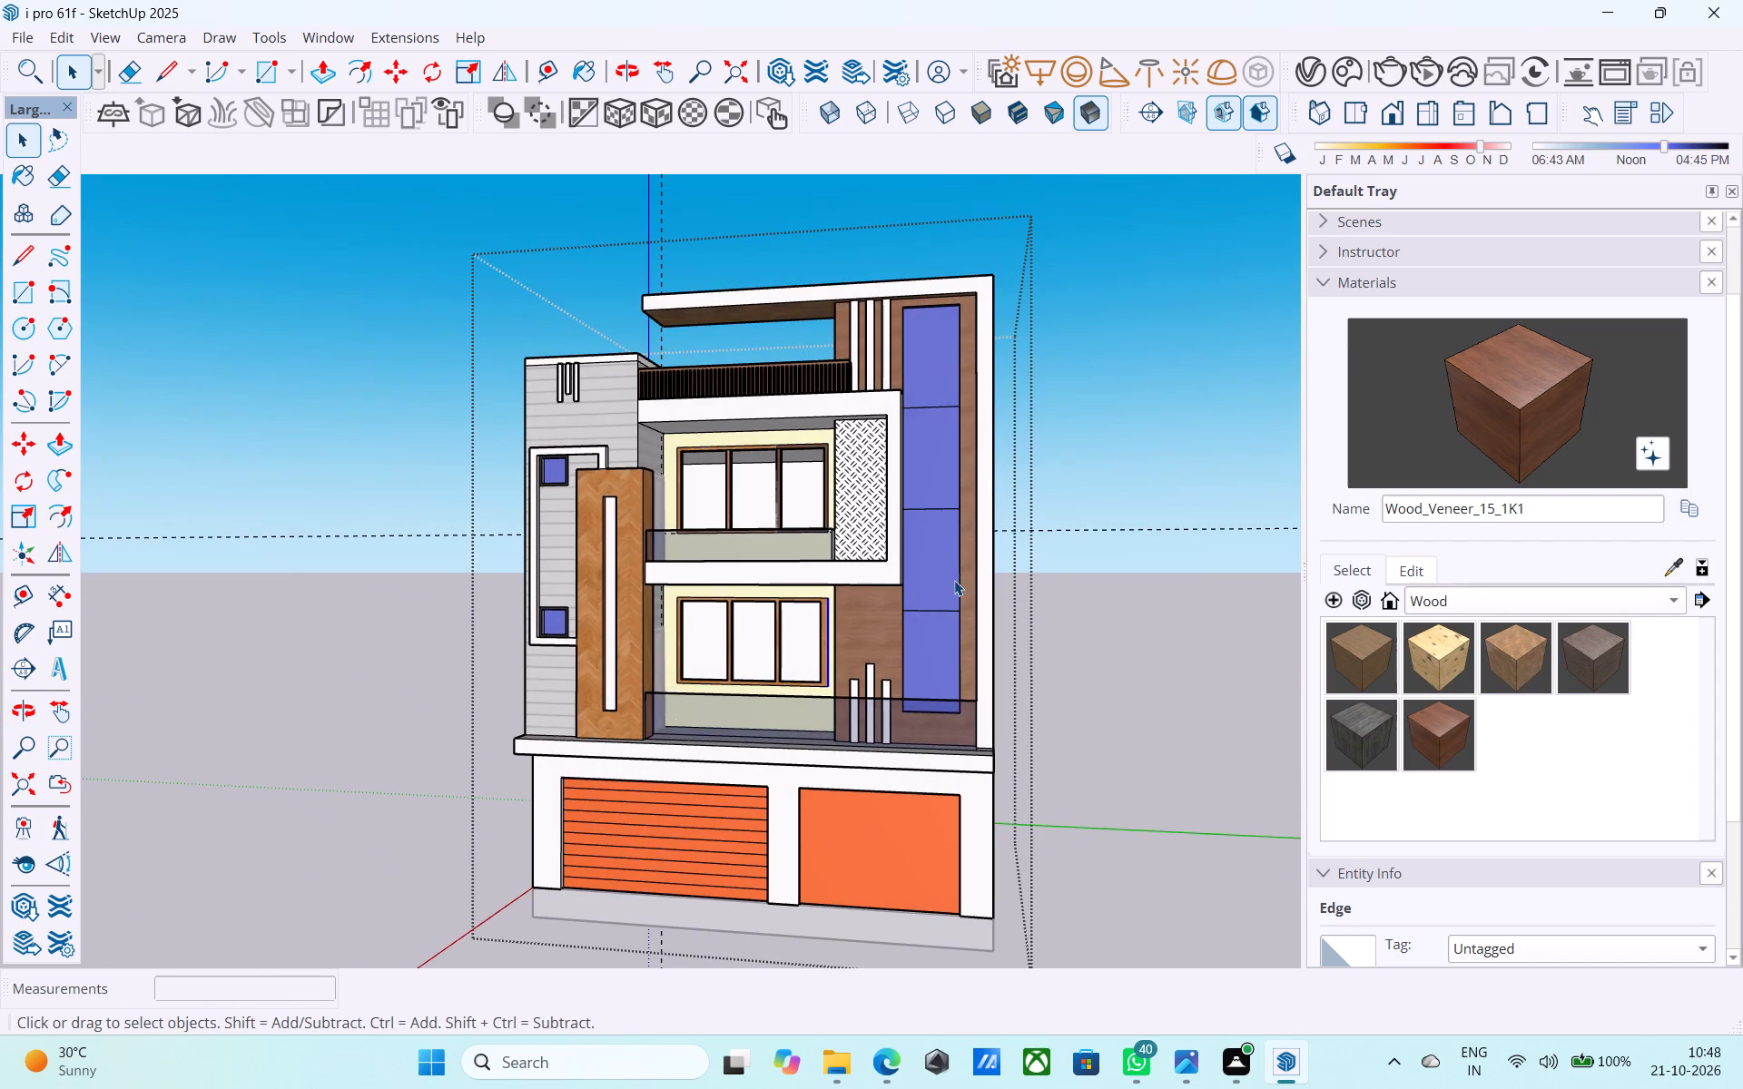
scroll(980, 585, "down", 1)
middle_click_drag(984, 593, 1059, 615)
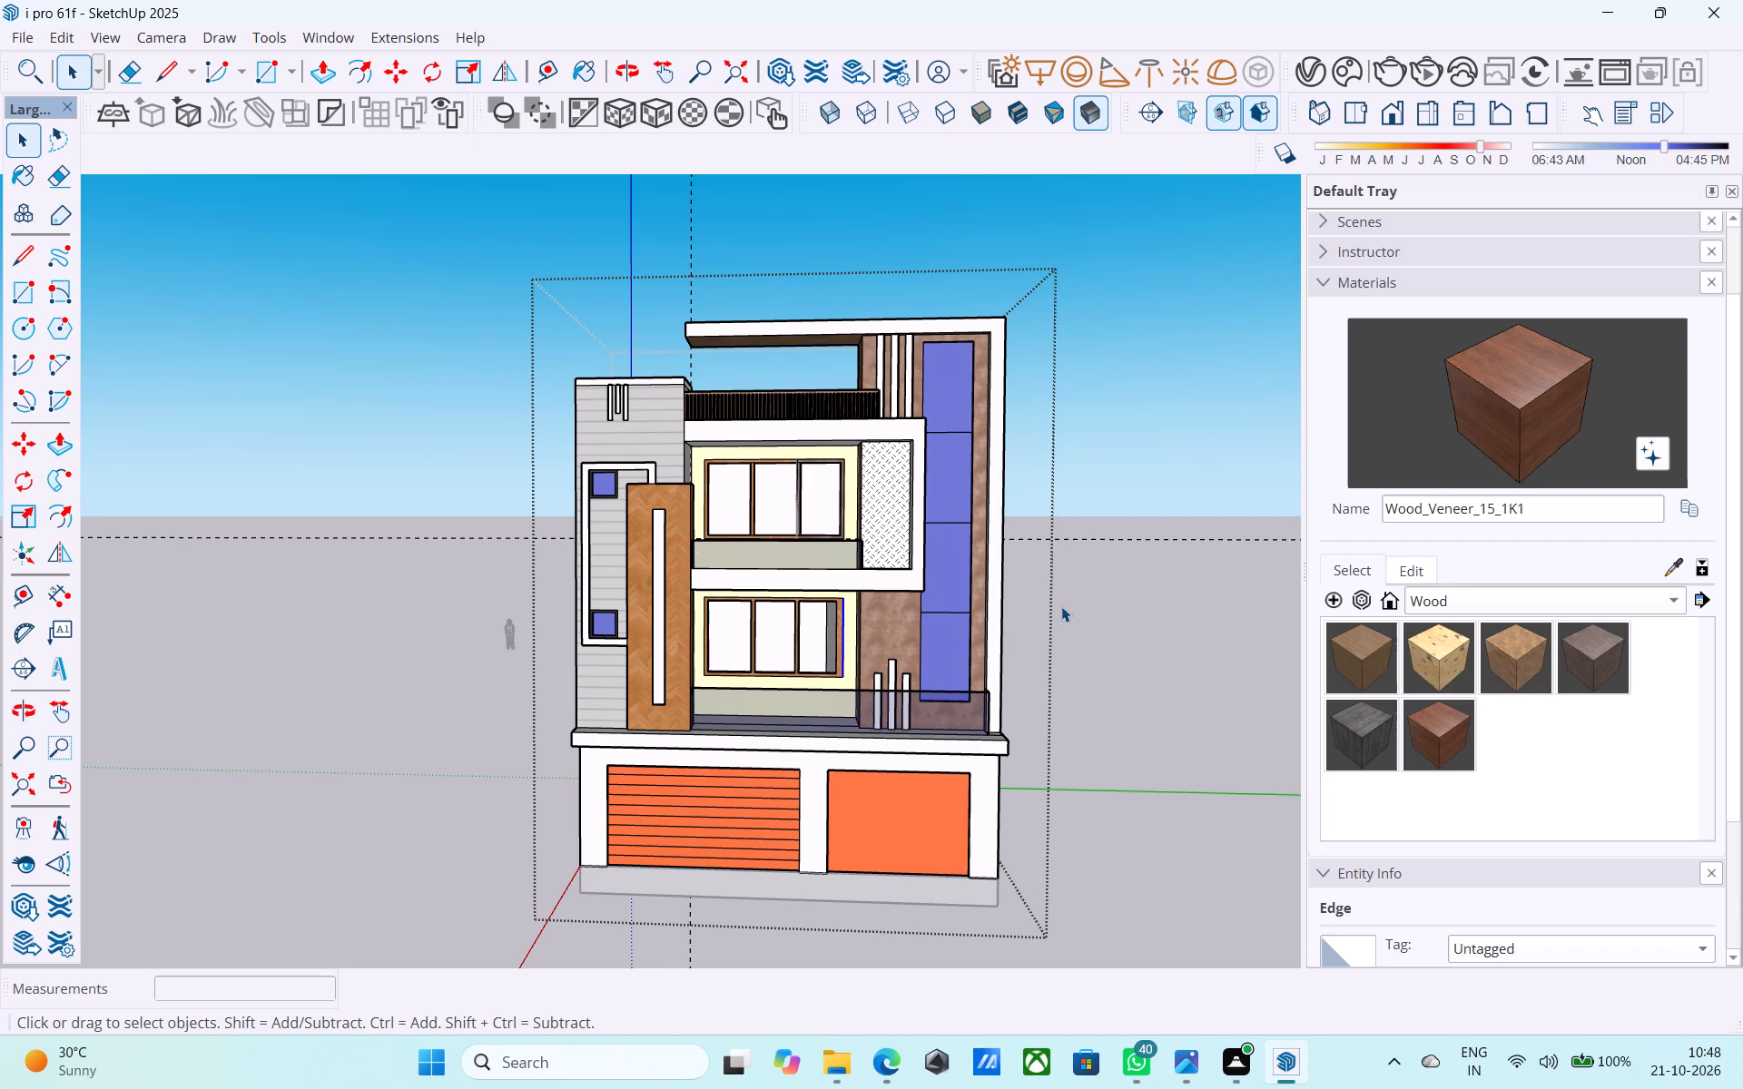
scroll(1061, 606, "down", 3)
middle_click_drag(1061, 609, 1057, 705)
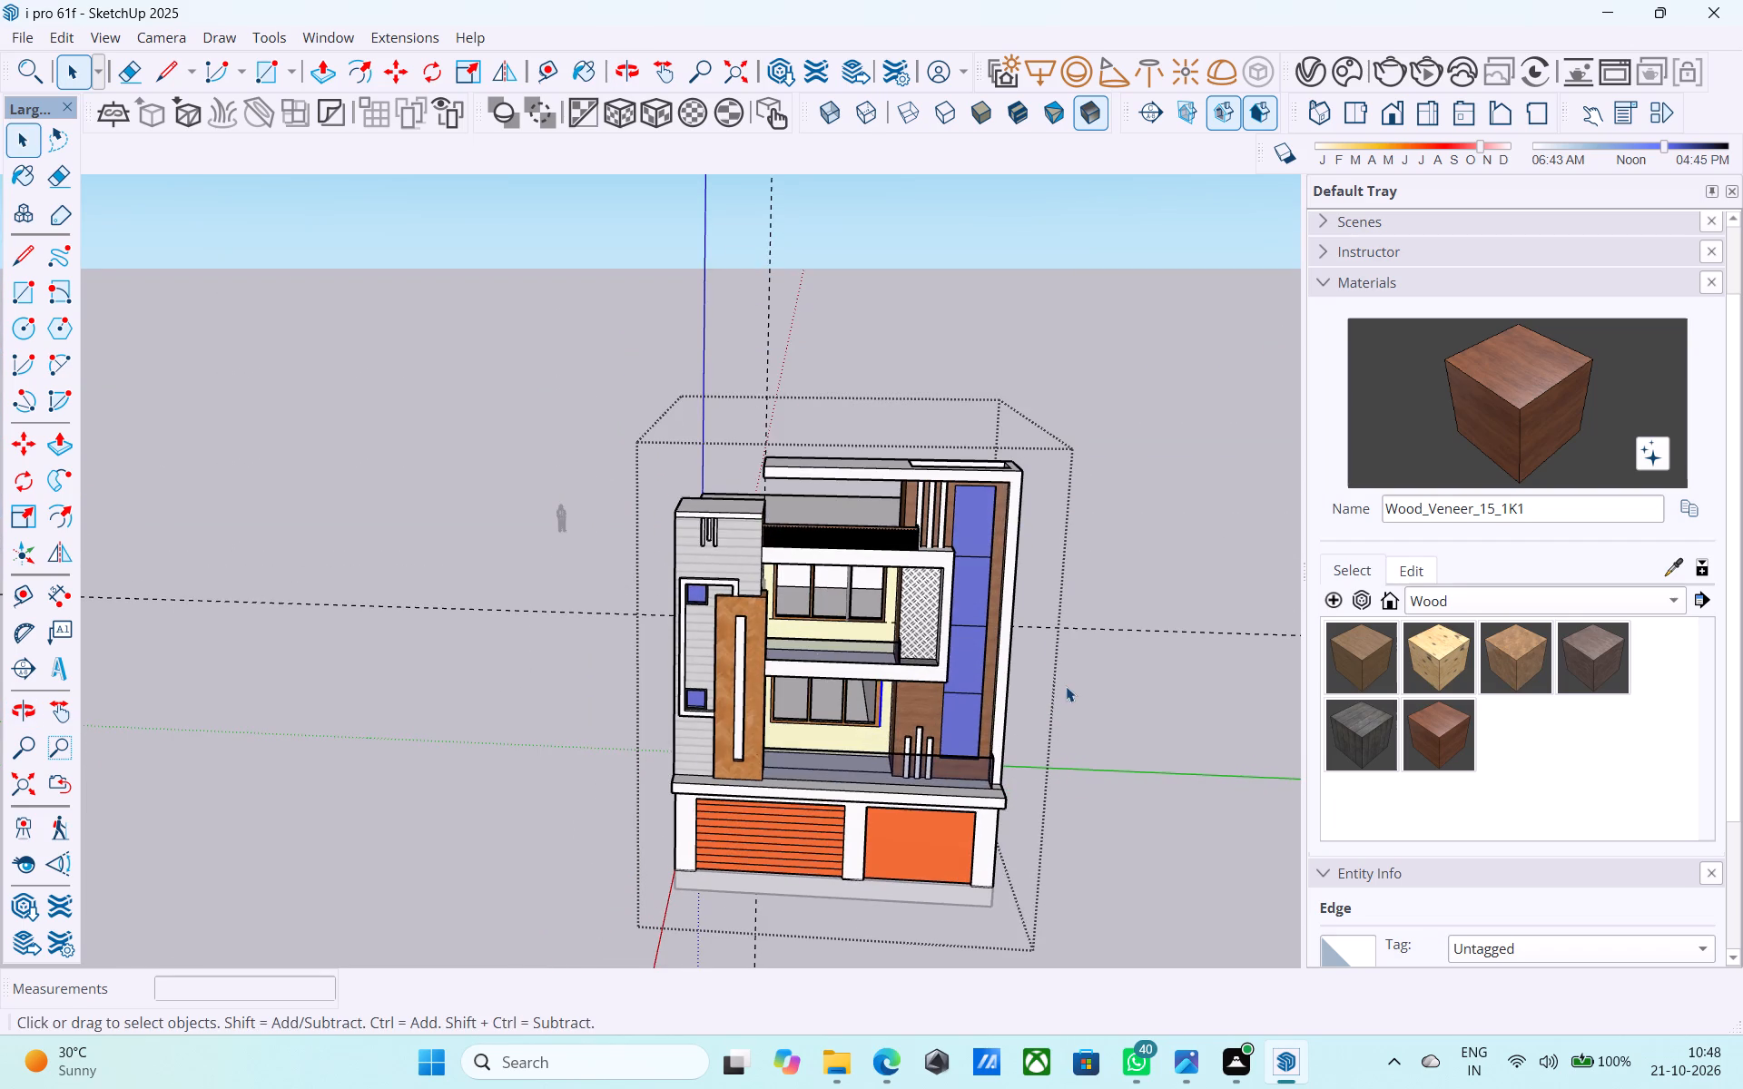
scroll(1068, 680, "up", 6)
middle_click_drag(1074, 662, 1090, 634)
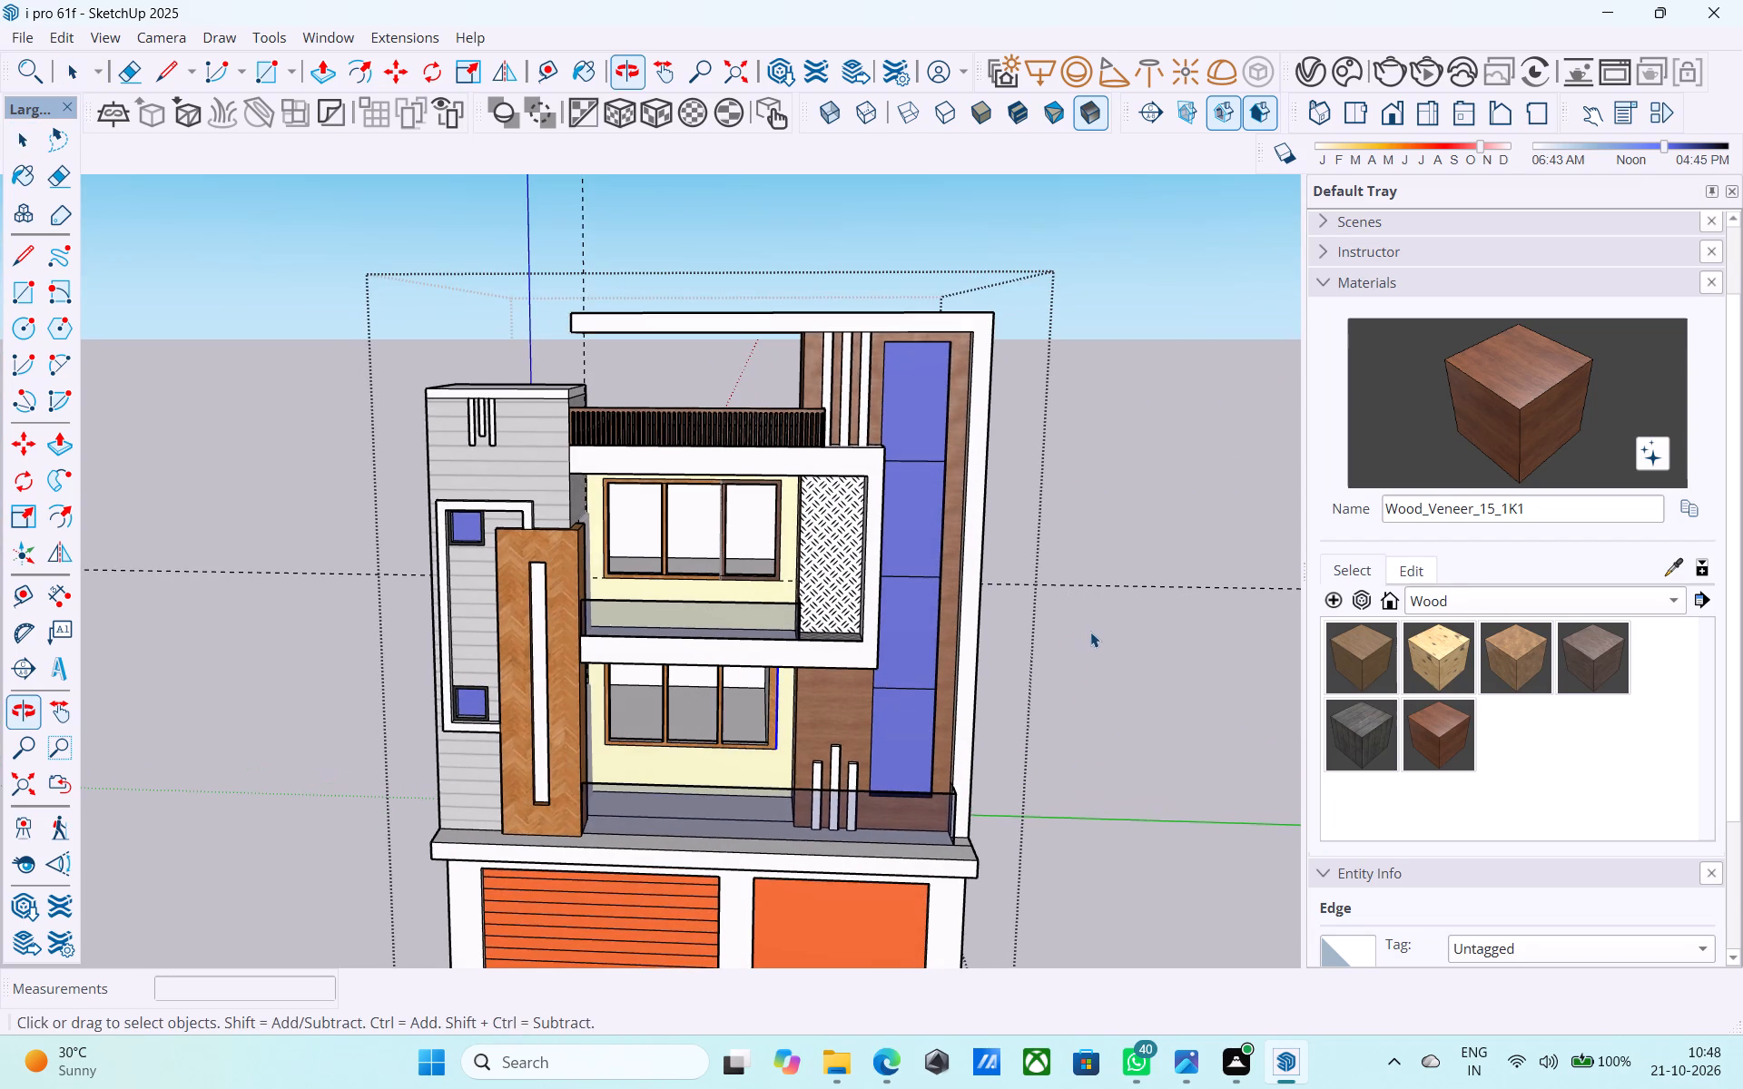
scroll(1091, 629, "up", 2)
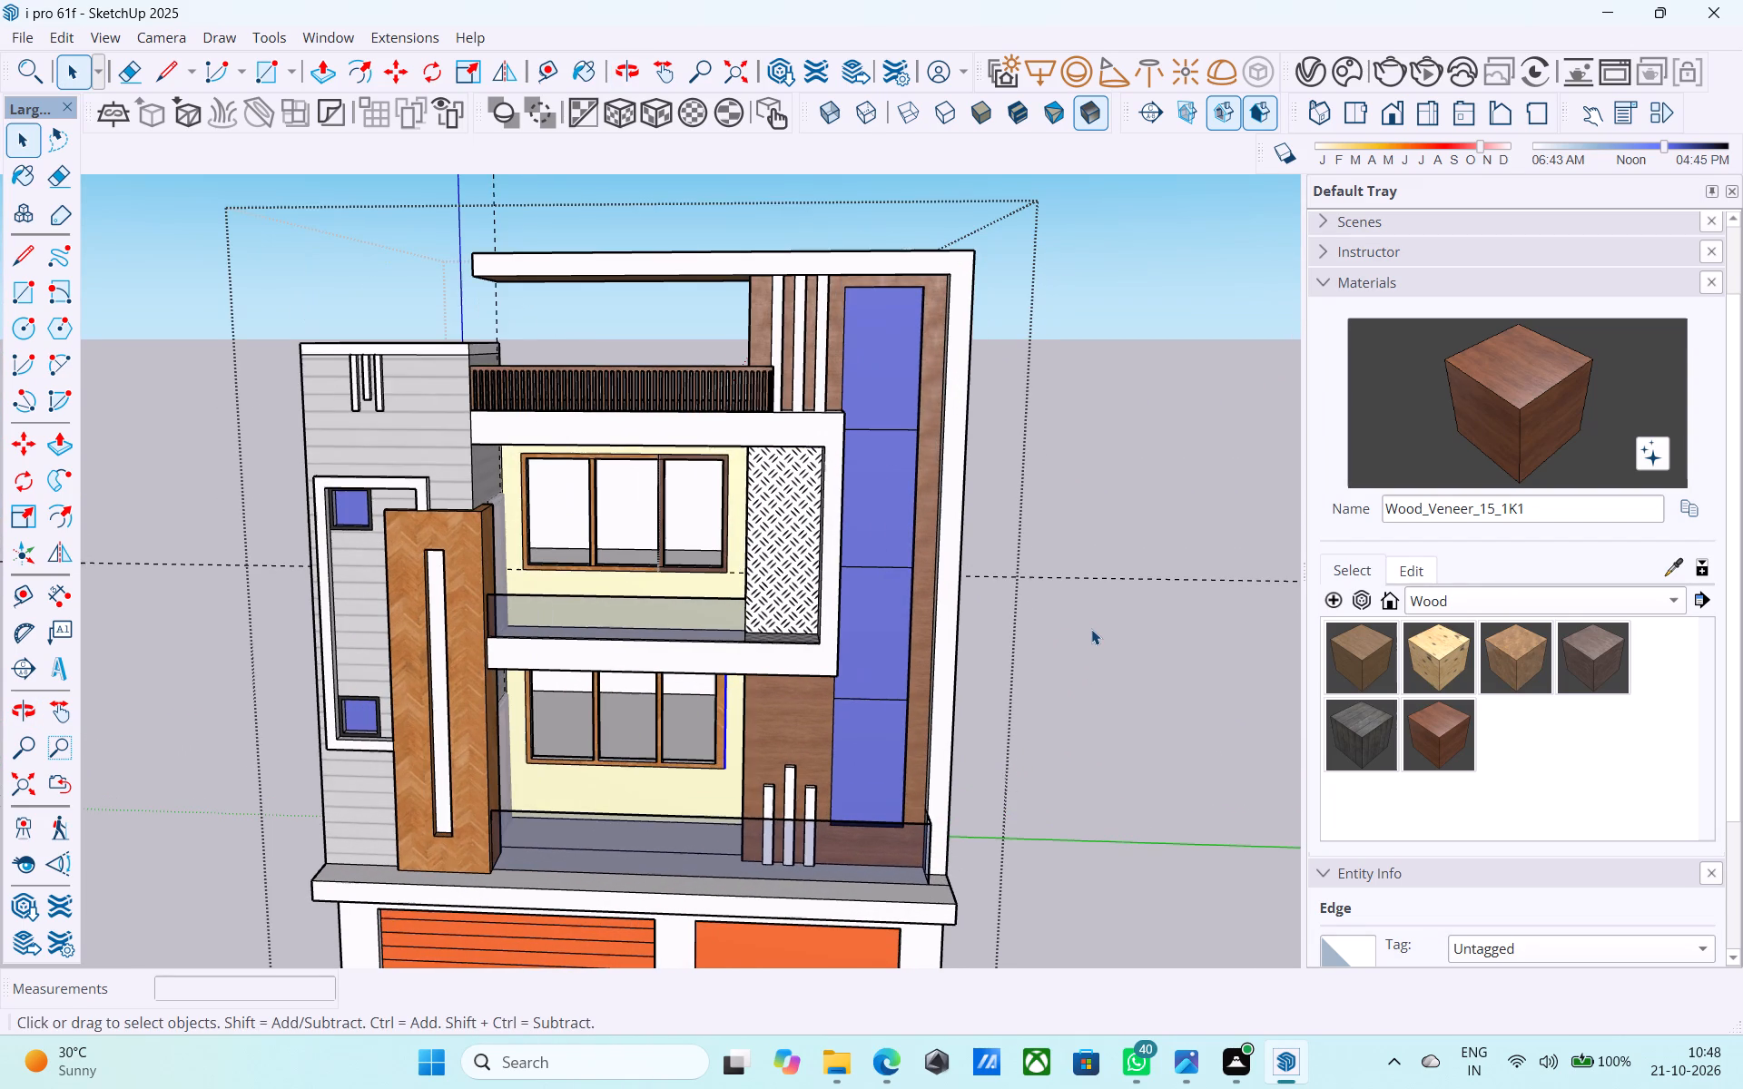
scroll(1021, 685, "down", 1)
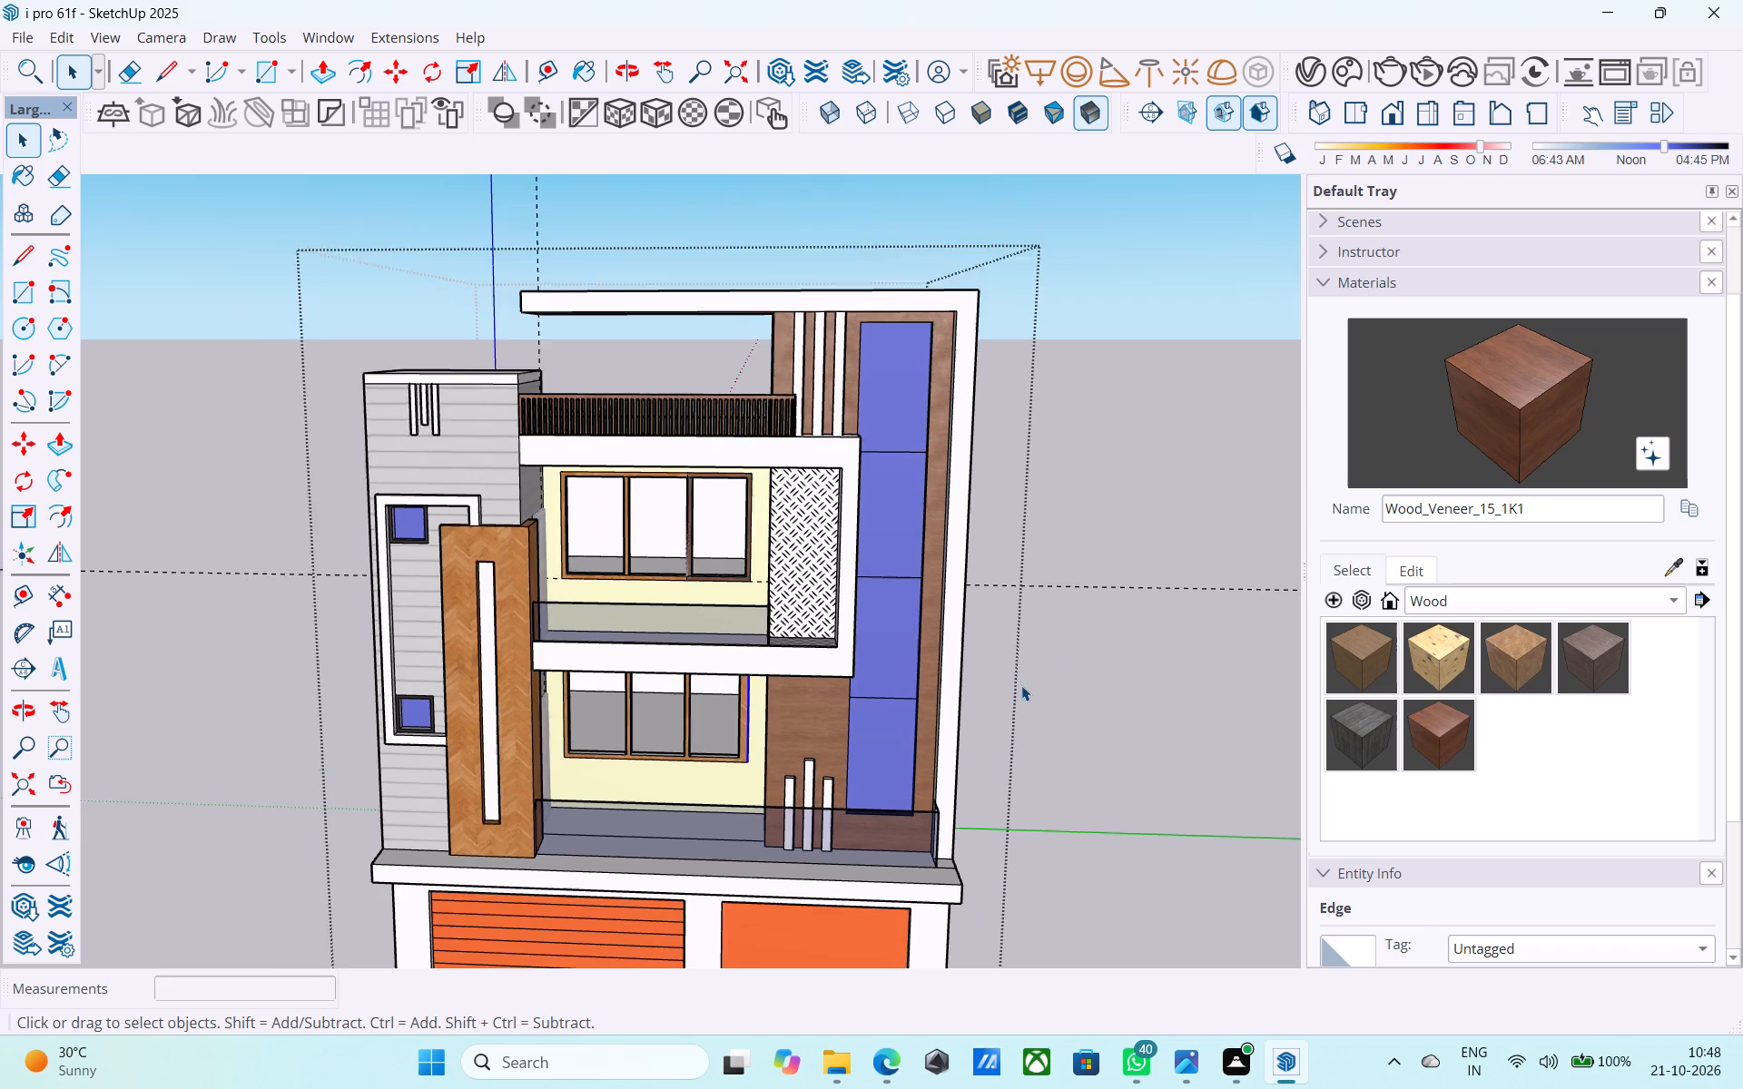
scroll(1021, 685, "down", 1)
scroll(1111, 647, "down", 4)
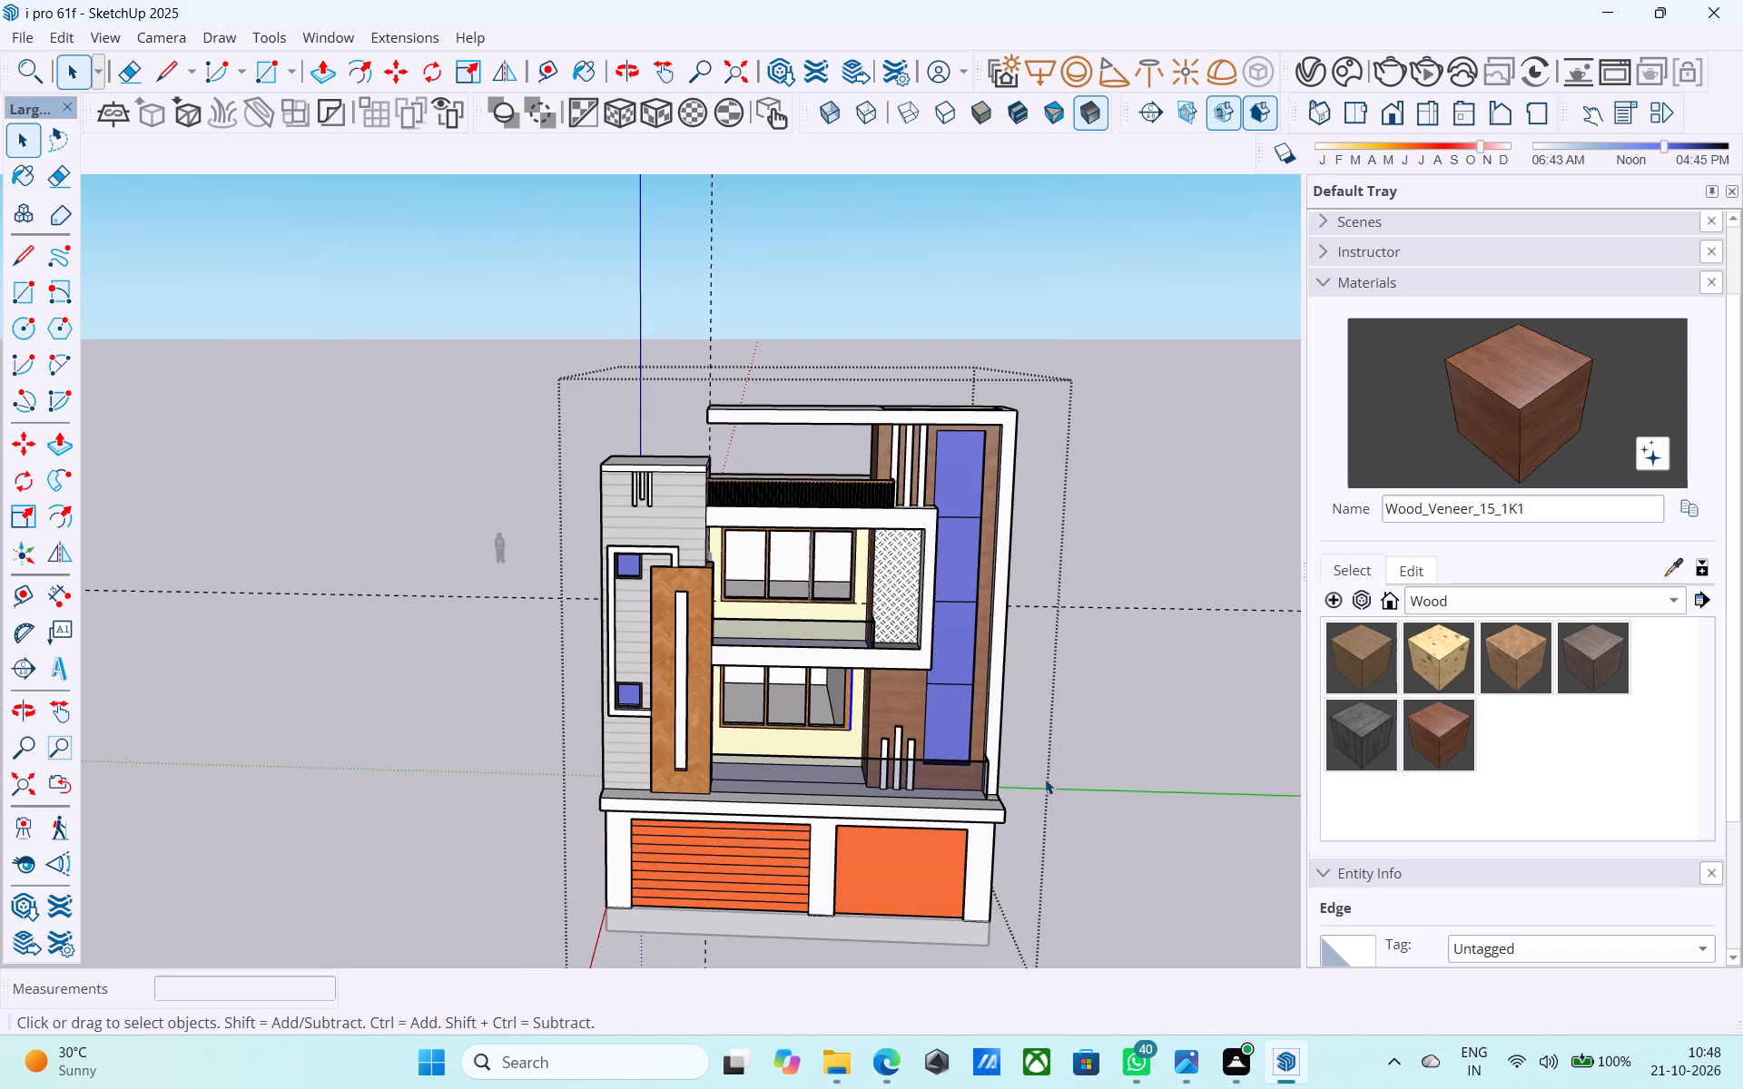
scroll(1043, 784, "down", 2)
scroll(1069, 540, "up", 3)
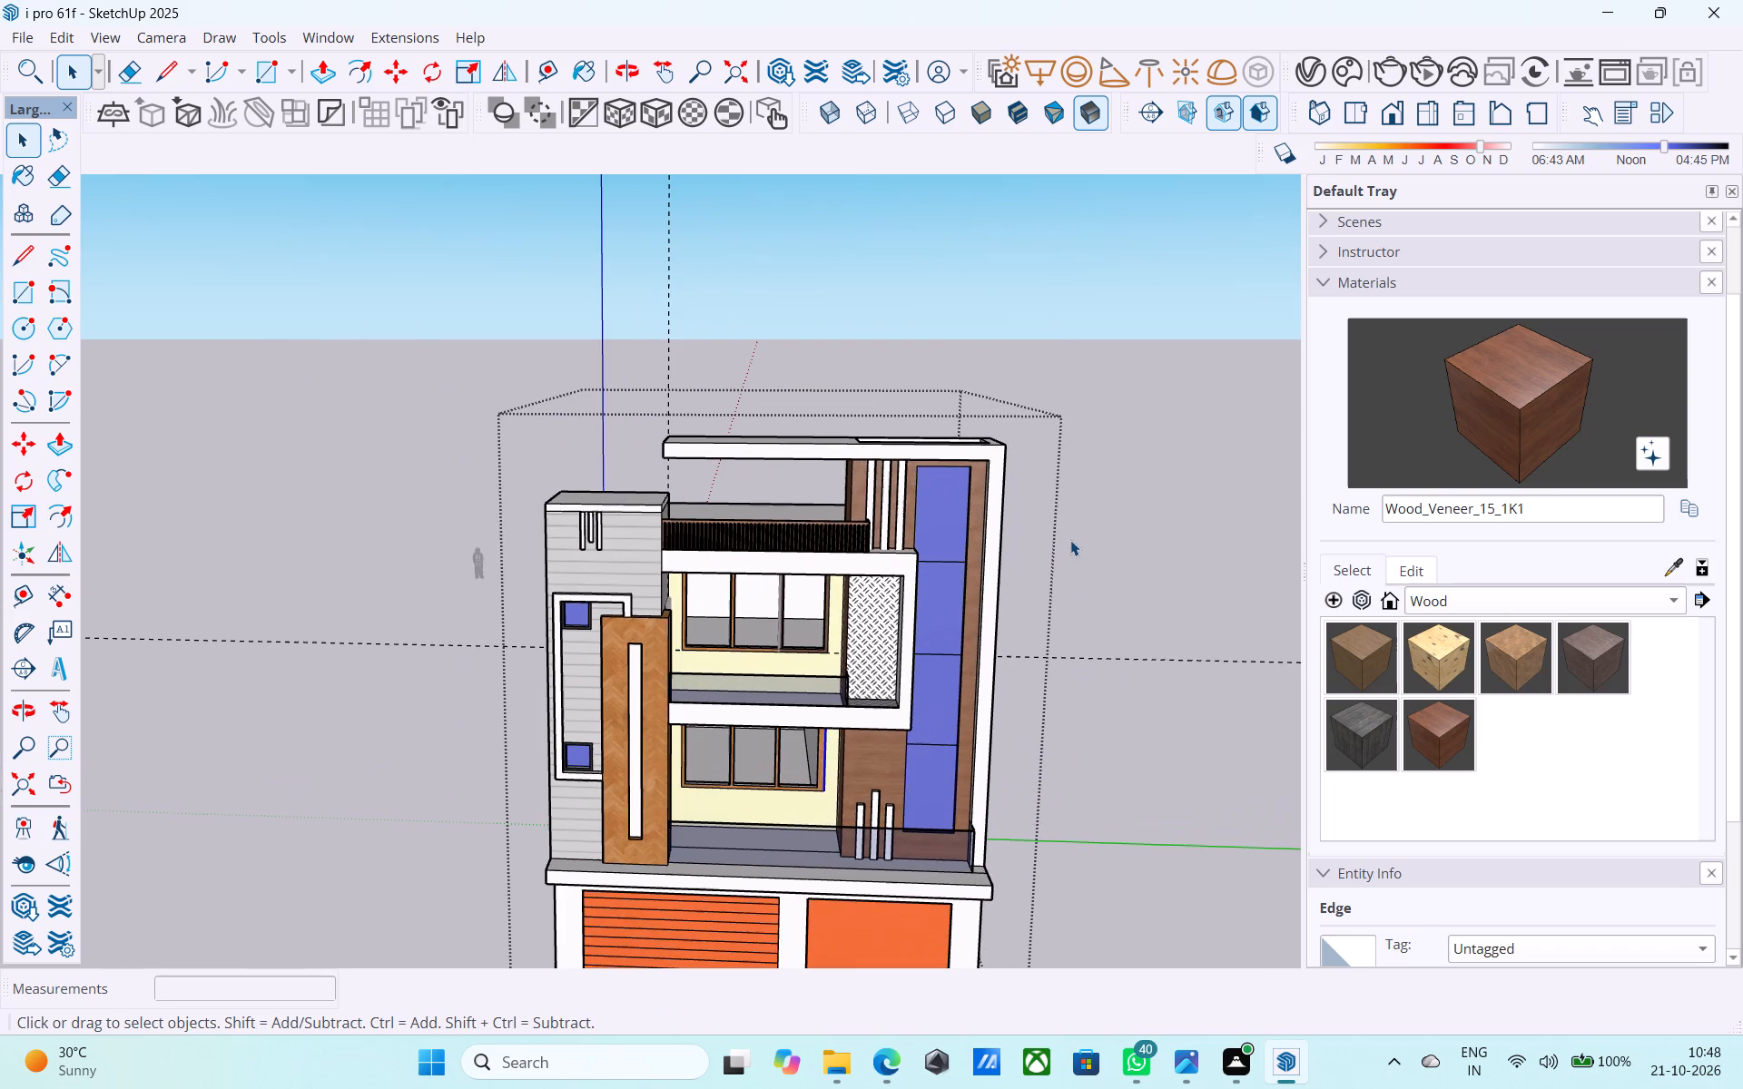
middle_click_drag(1072, 538, 1092, 512)
scroll(1092, 510, "up", 1)
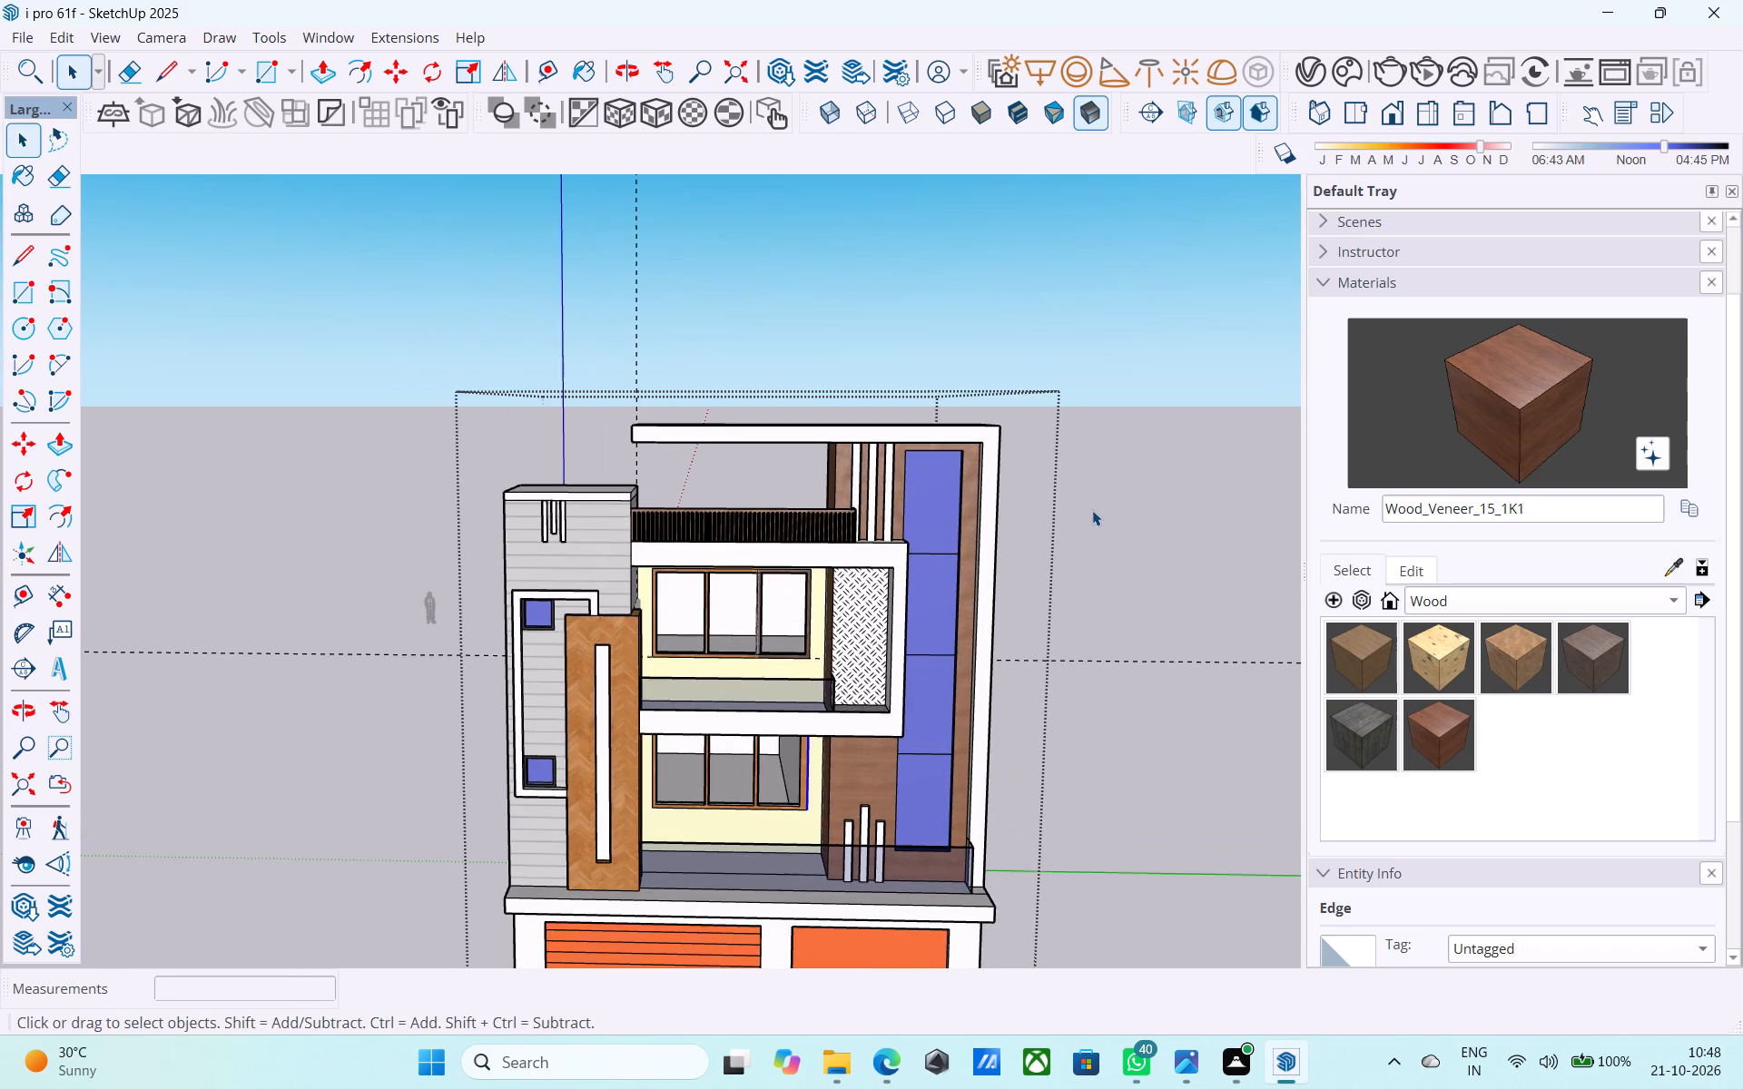
scroll(1092, 510, "up", 1)
scroll(1092, 510, "down", 2)
middle_click_drag(1006, 554, 948, 491)
scroll(898, 485, "down", 4)
middle_click_drag(891, 496, 887, 586)
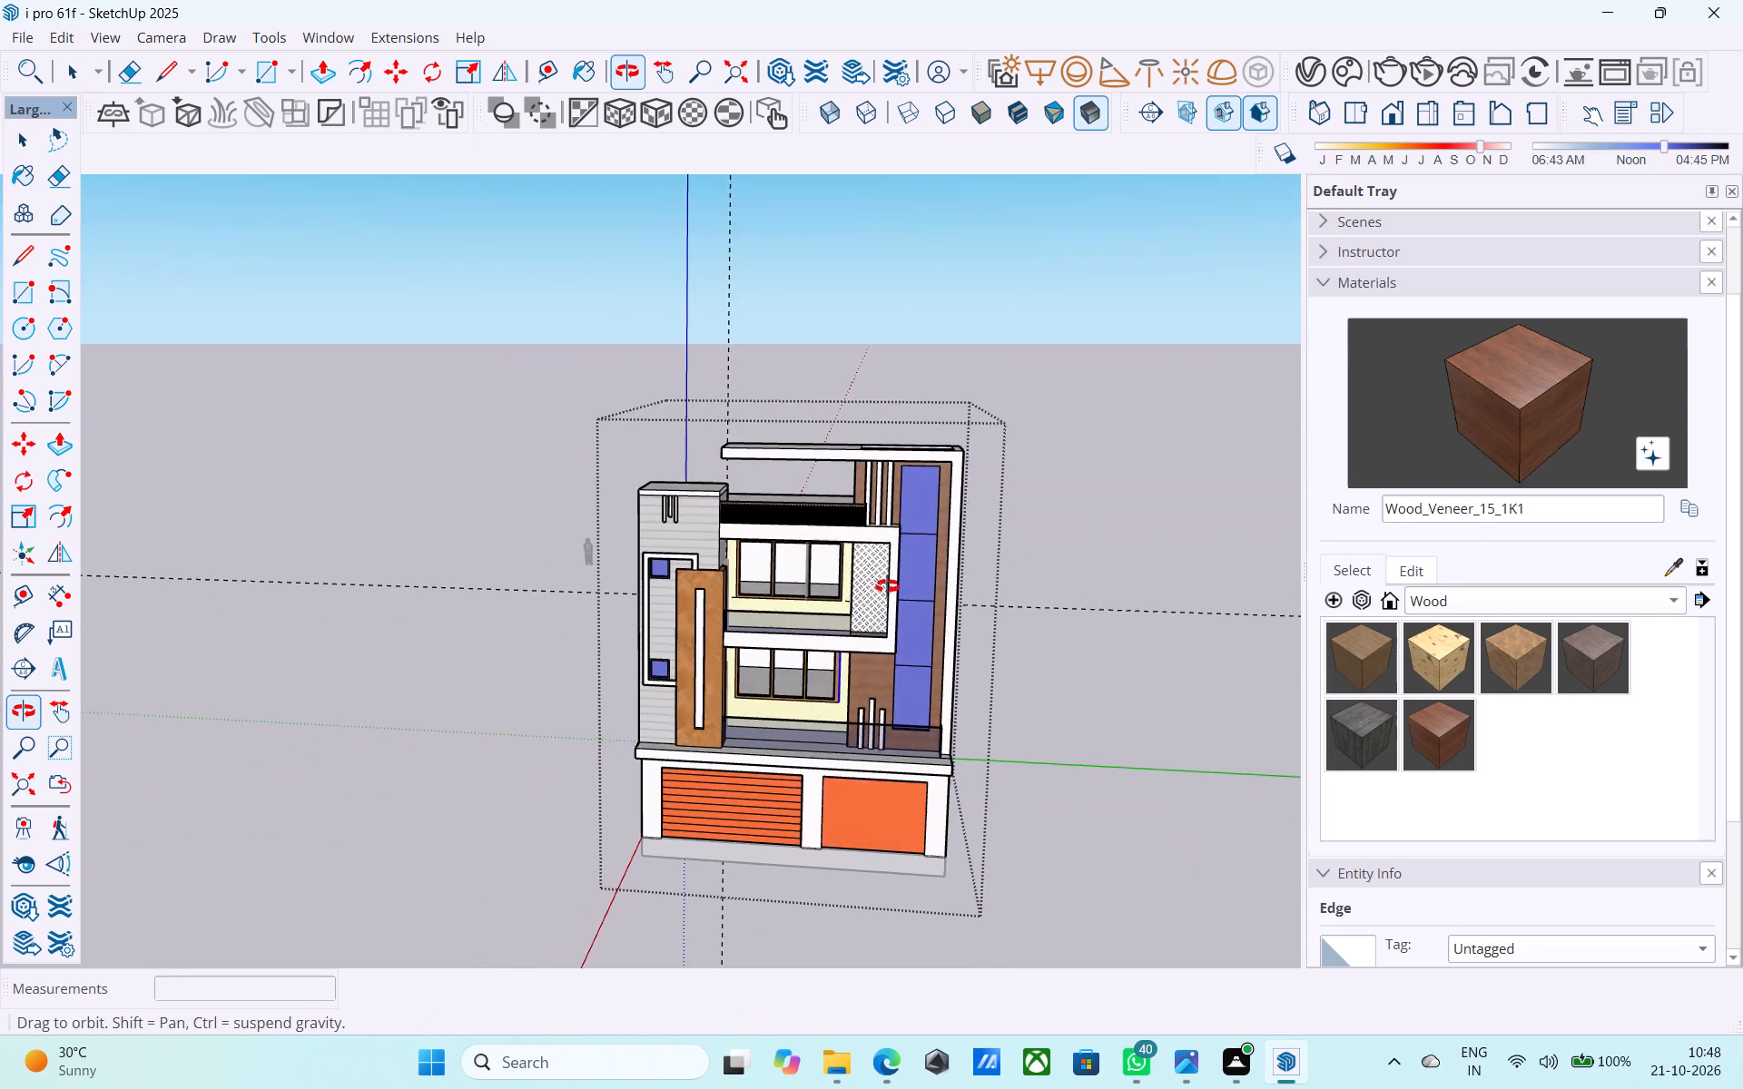
middle_click_drag(887, 586, 889, 605)
scroll(889, 601, "up", 6)
middle_click_drag(889, 600, 842, 558)
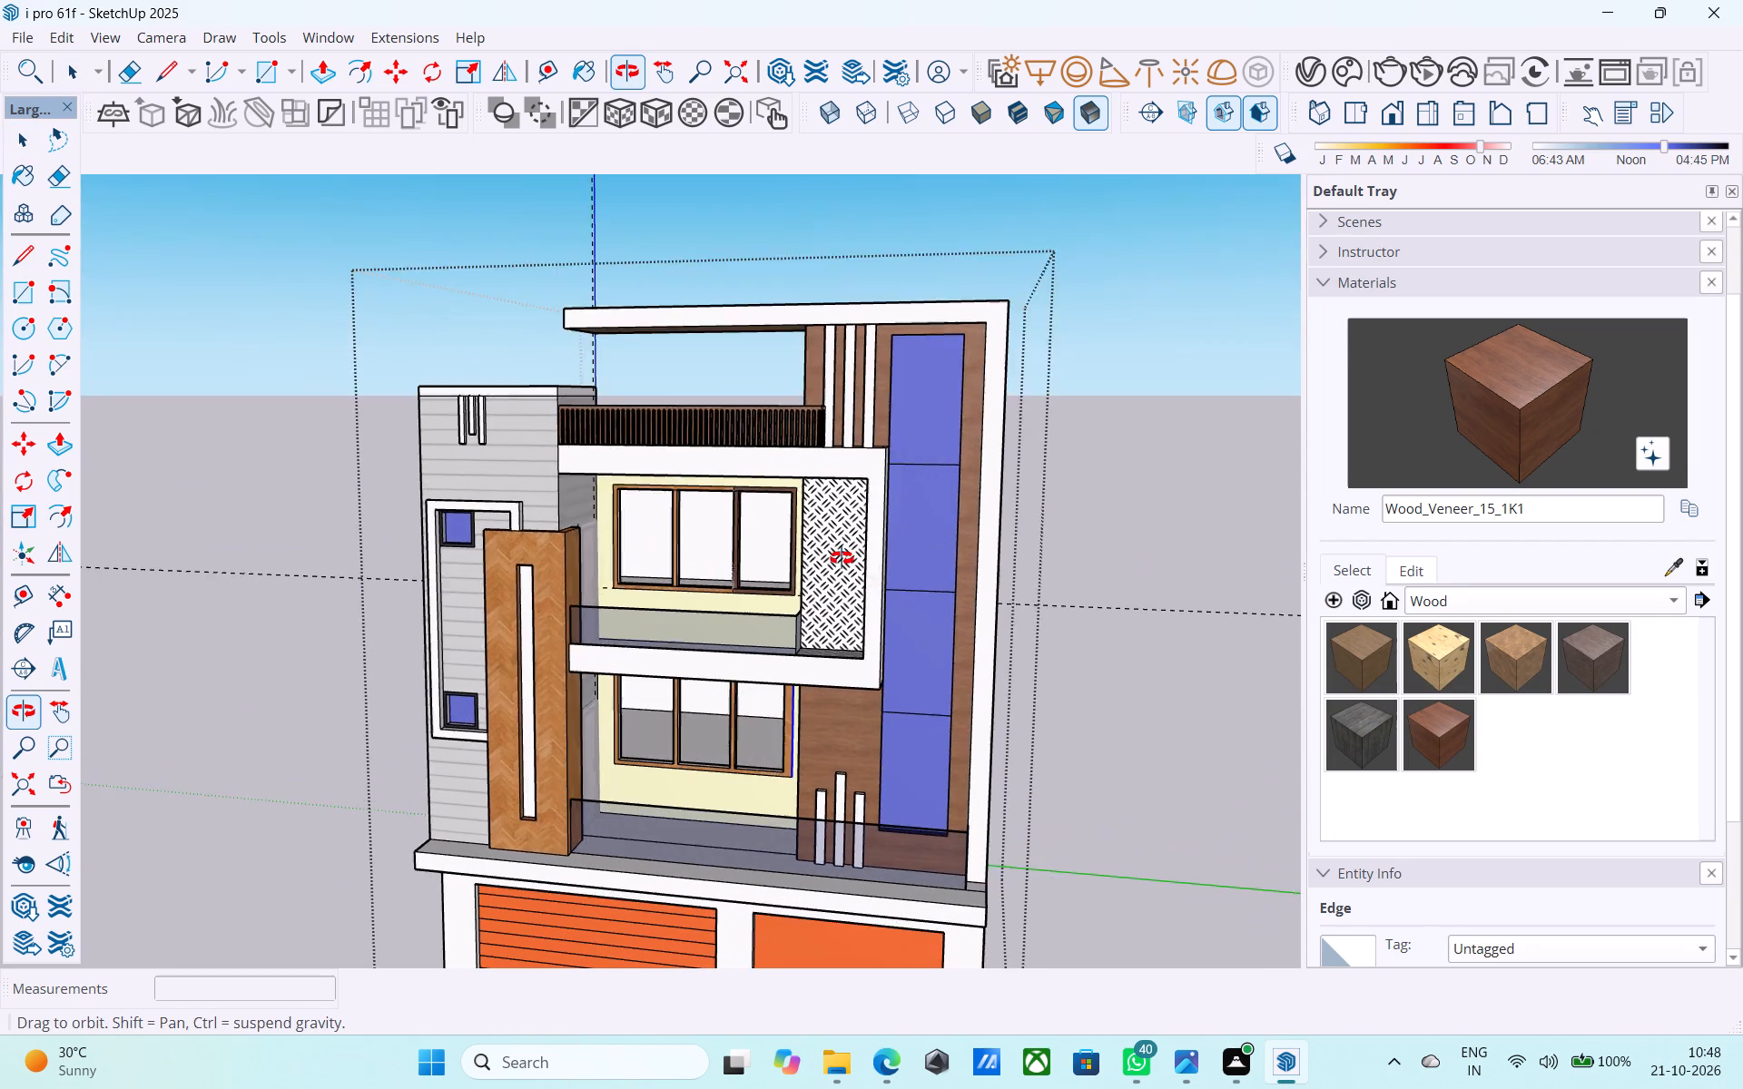
middle_click_drag(842, 558, 786, 538)
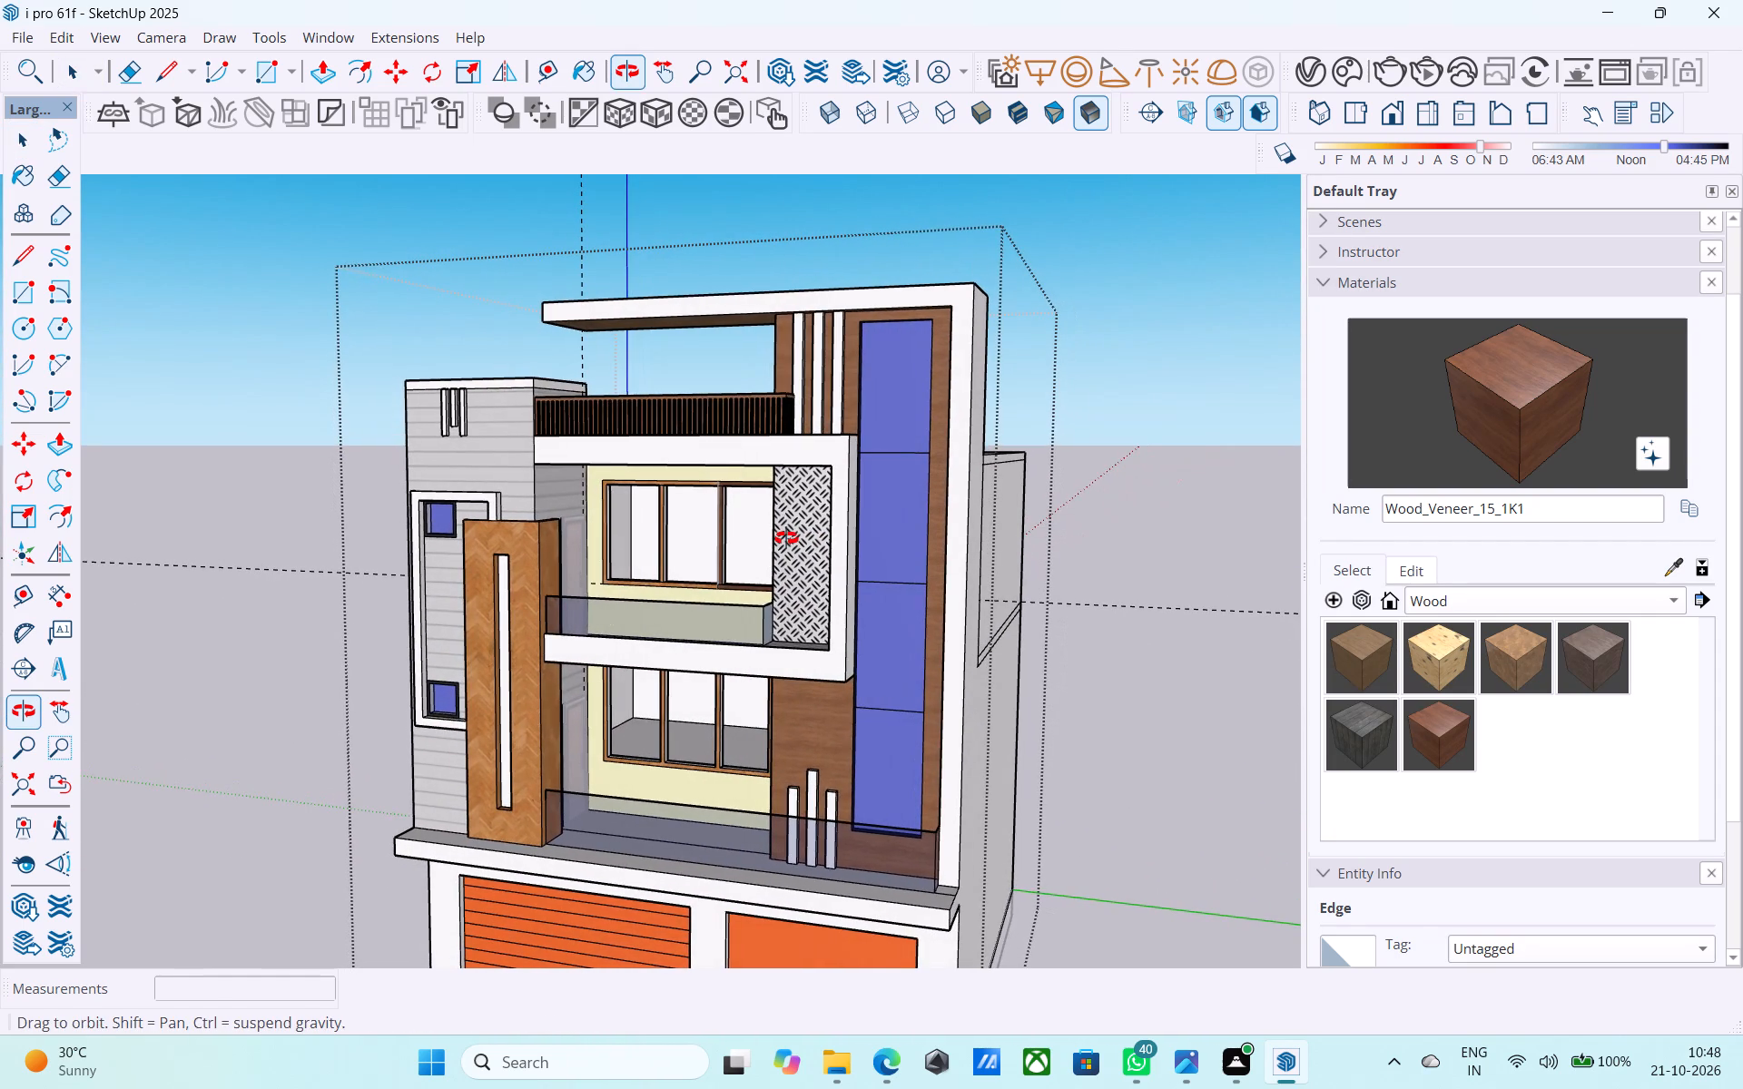
middle_click_drag(786, 538, 764, 547)
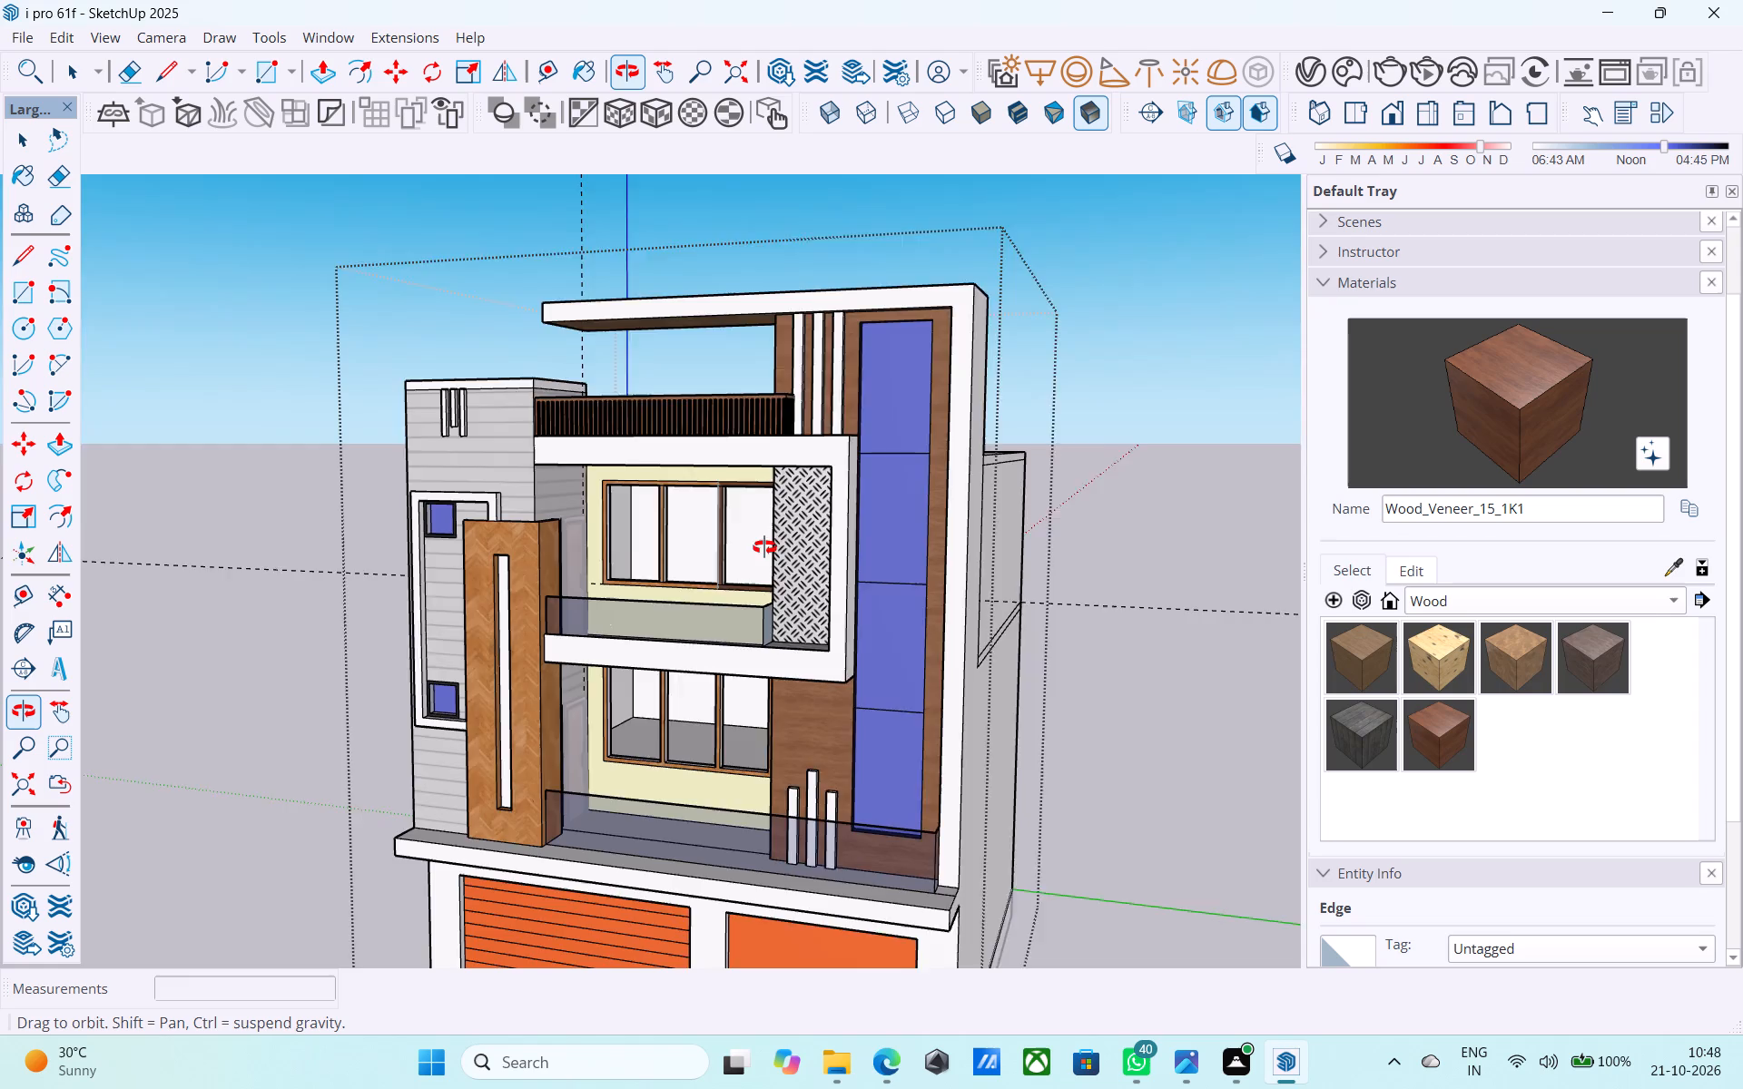
middle_click_drag(764, 547, 709, 574)
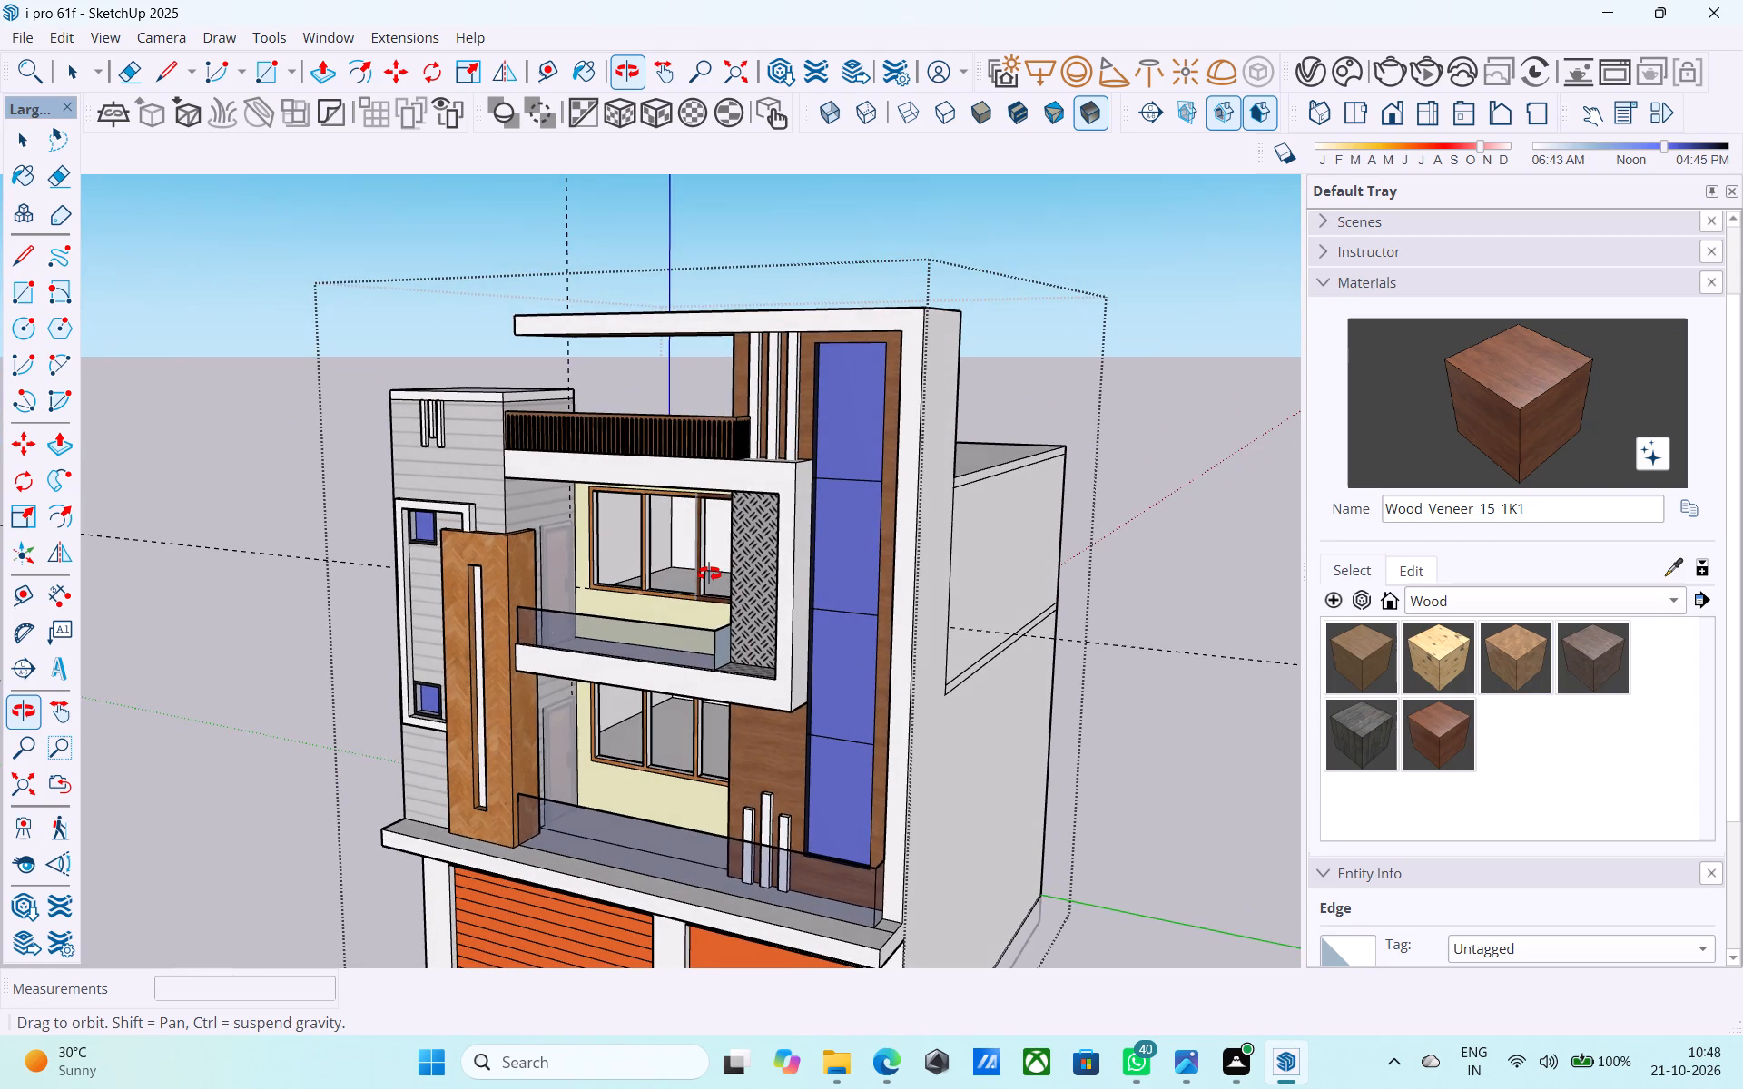
middle_click_drag(709, 574, 744, 523)
scroll(744, 523, "down", 4)
scroll(664, 678, "down", 2)
middle_click_drag(664, 682, 734, 643)
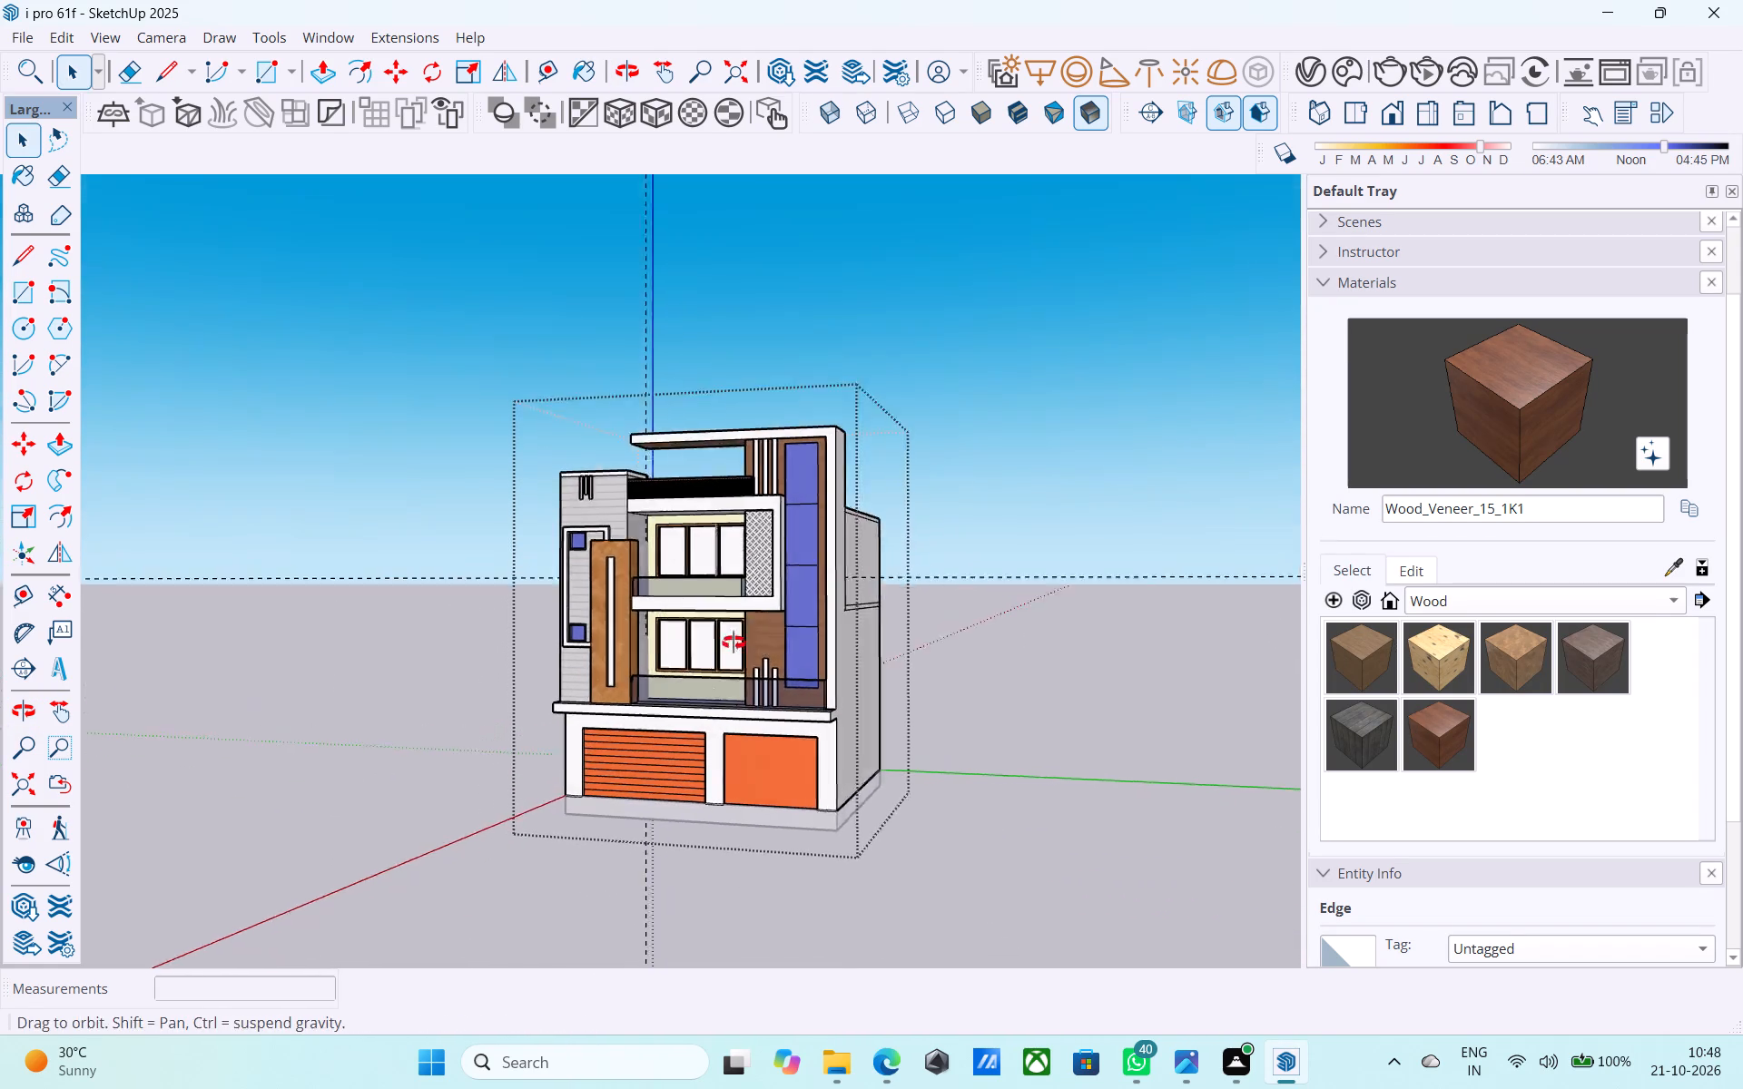
middle_click_drag(734, 643, 768, 665)
Open the plinth group for editing and draw a 2' vertical line down its front face from the midpoint of the pillar between the shutters.
left_click(994, 918)
scroll(581, 900, "up", 4)
scroll(642, 759, "up", 3)
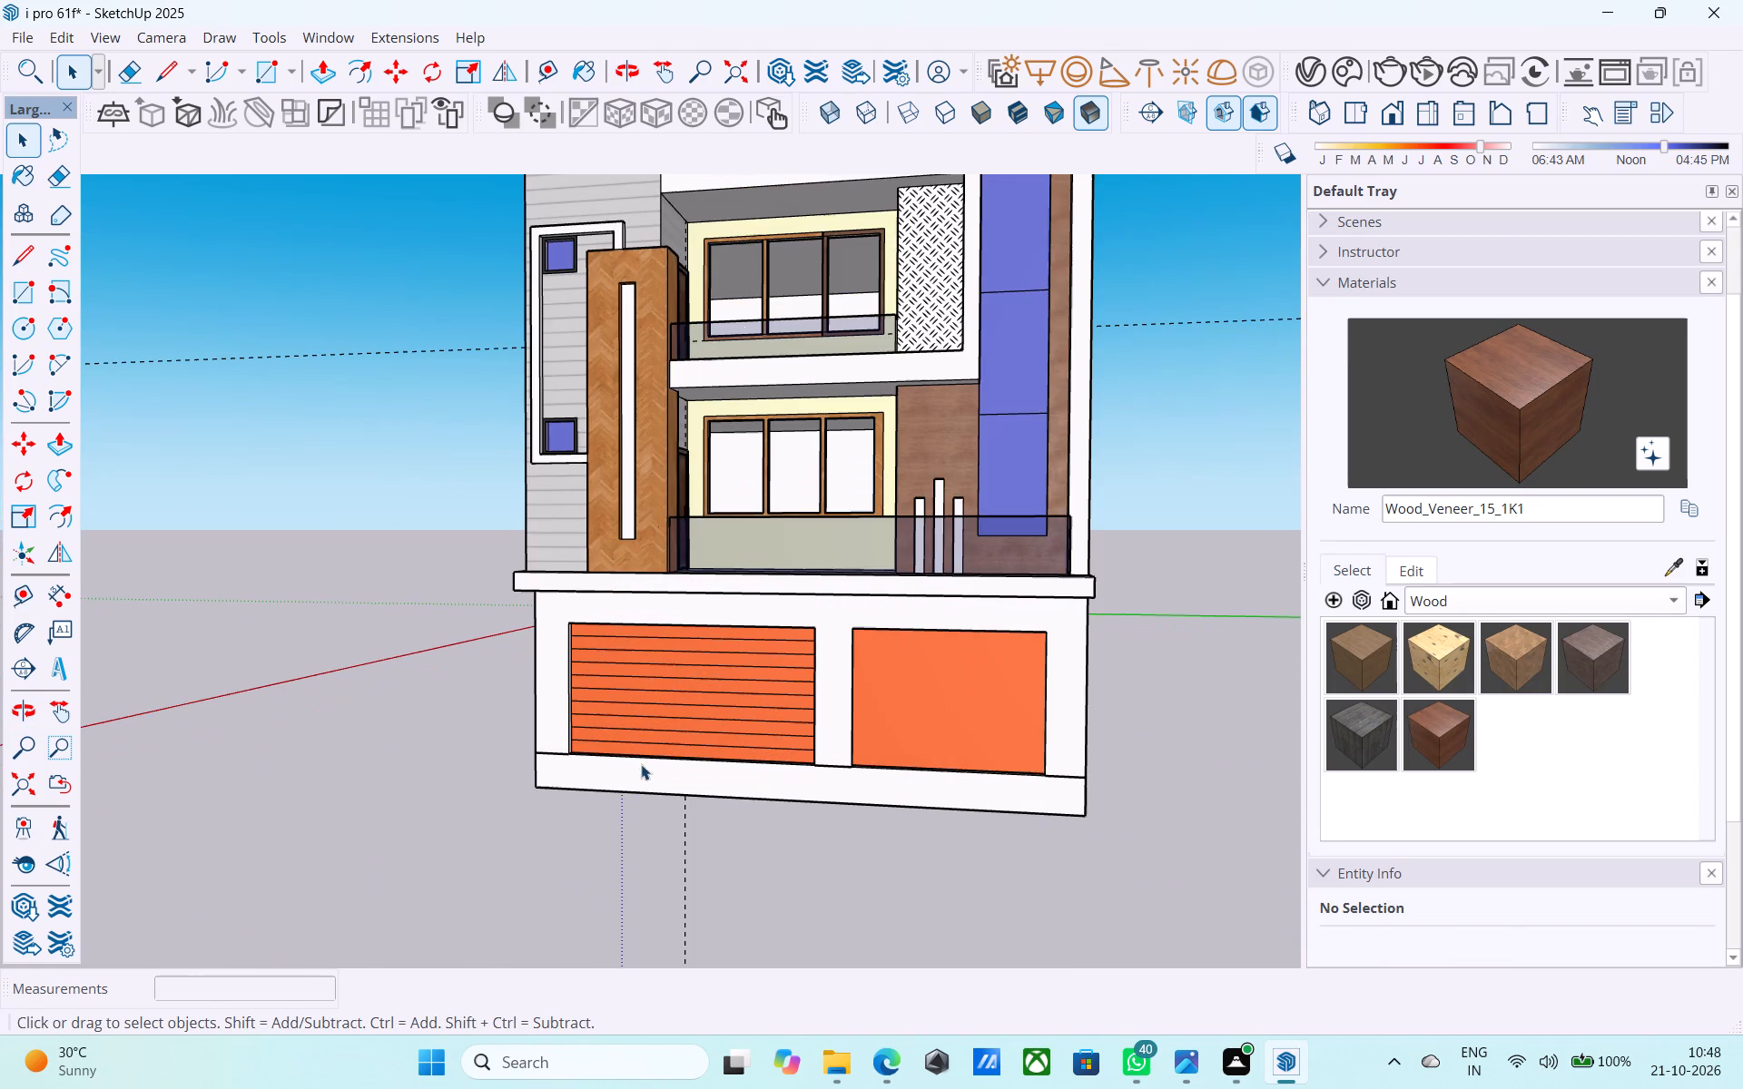
left_click(637, 770)
left_click(637, 770)
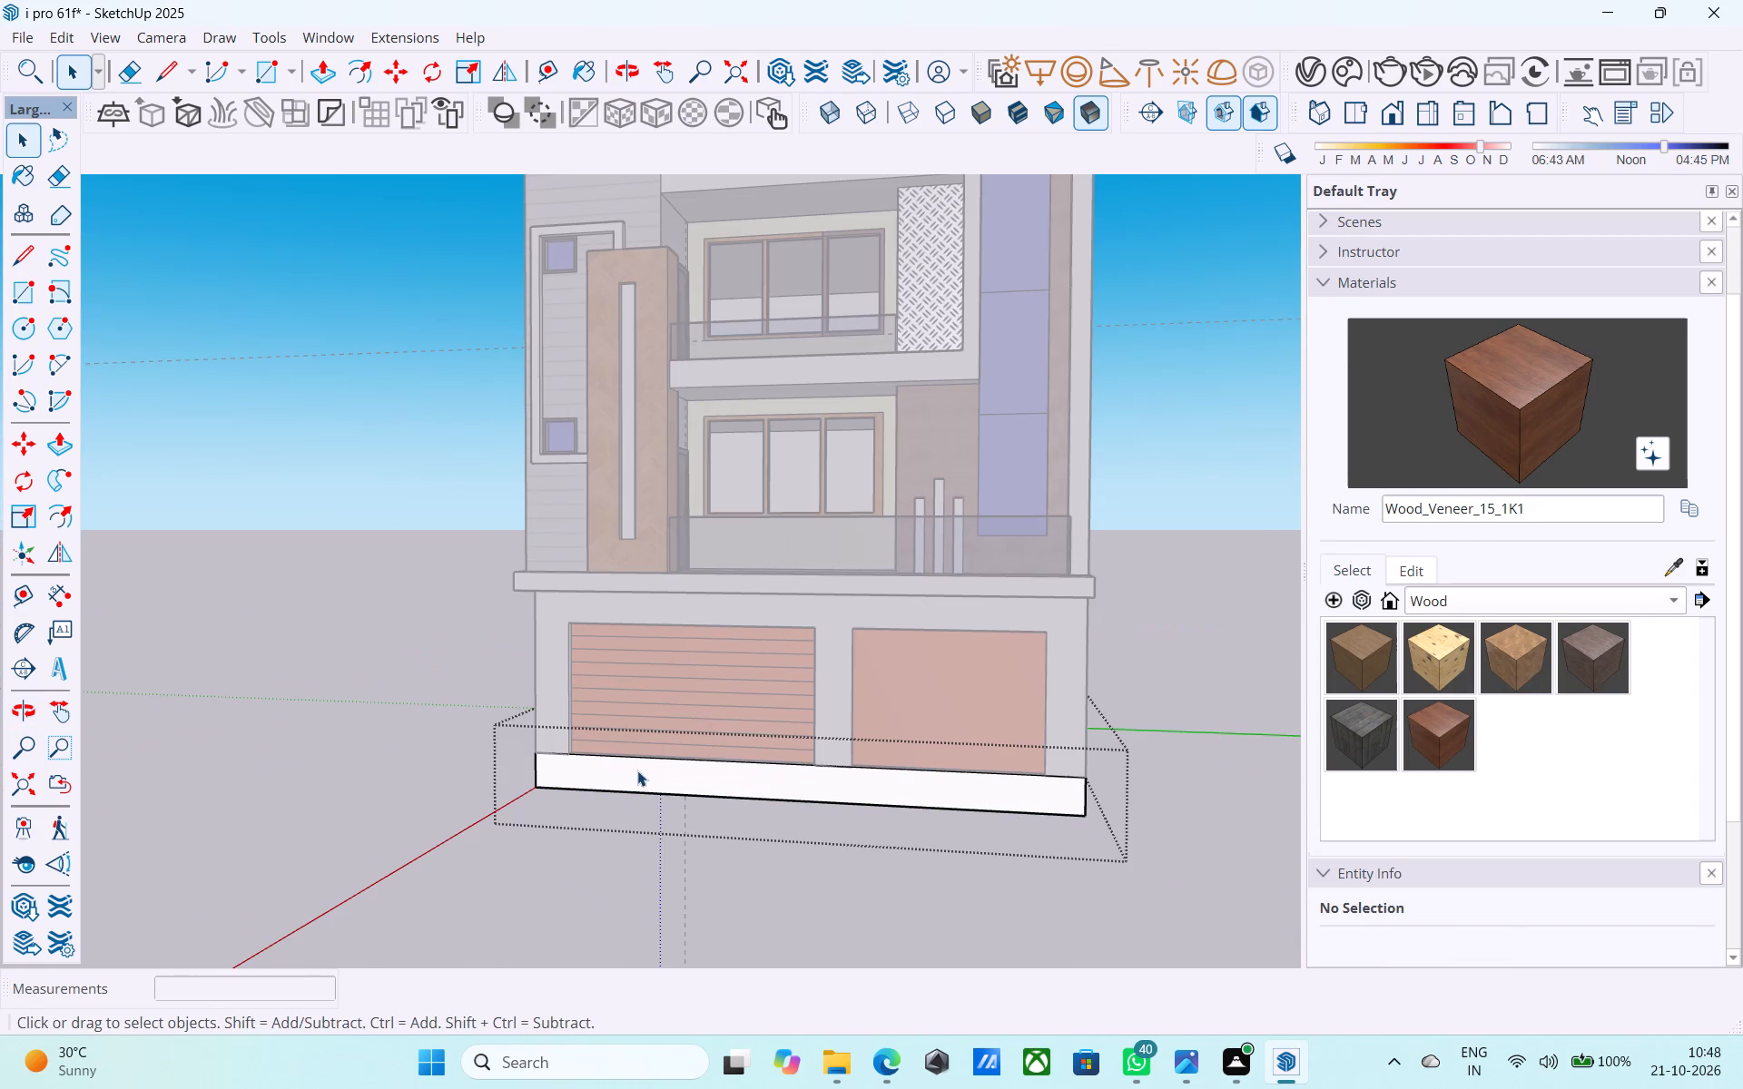
key("l")
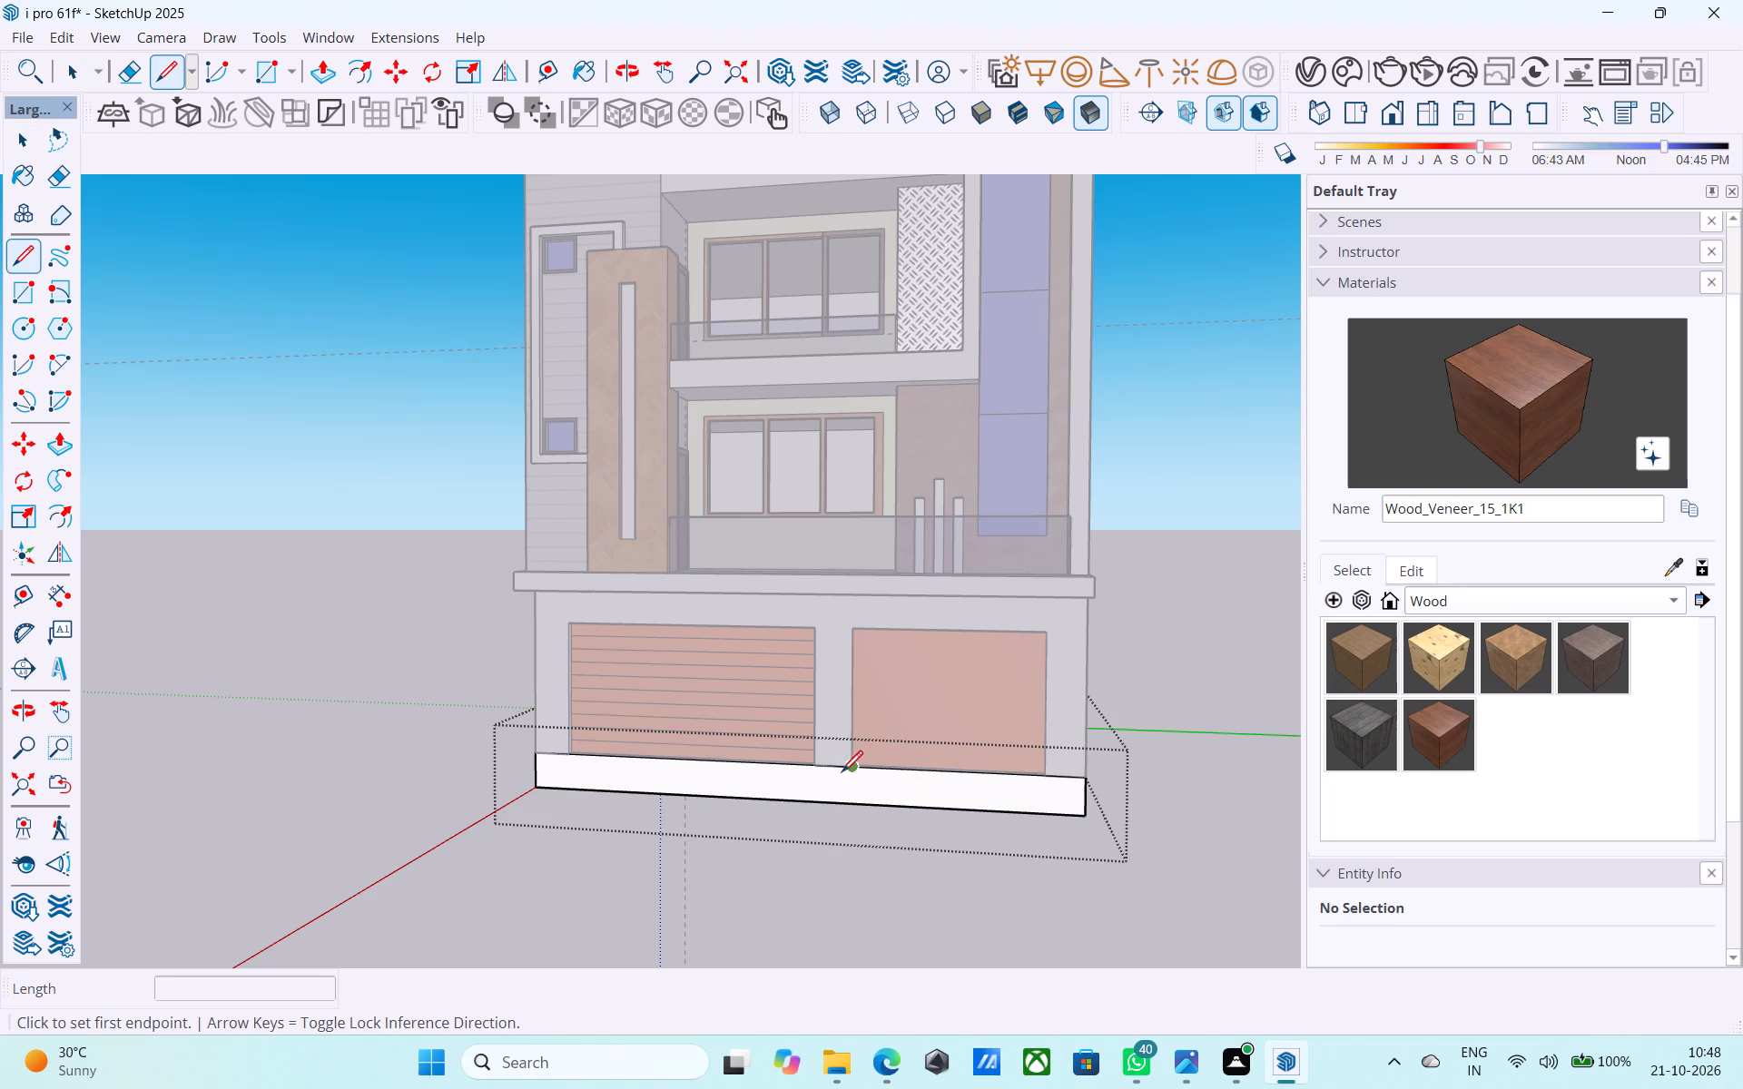
scroll(832, 773, "up", 7)
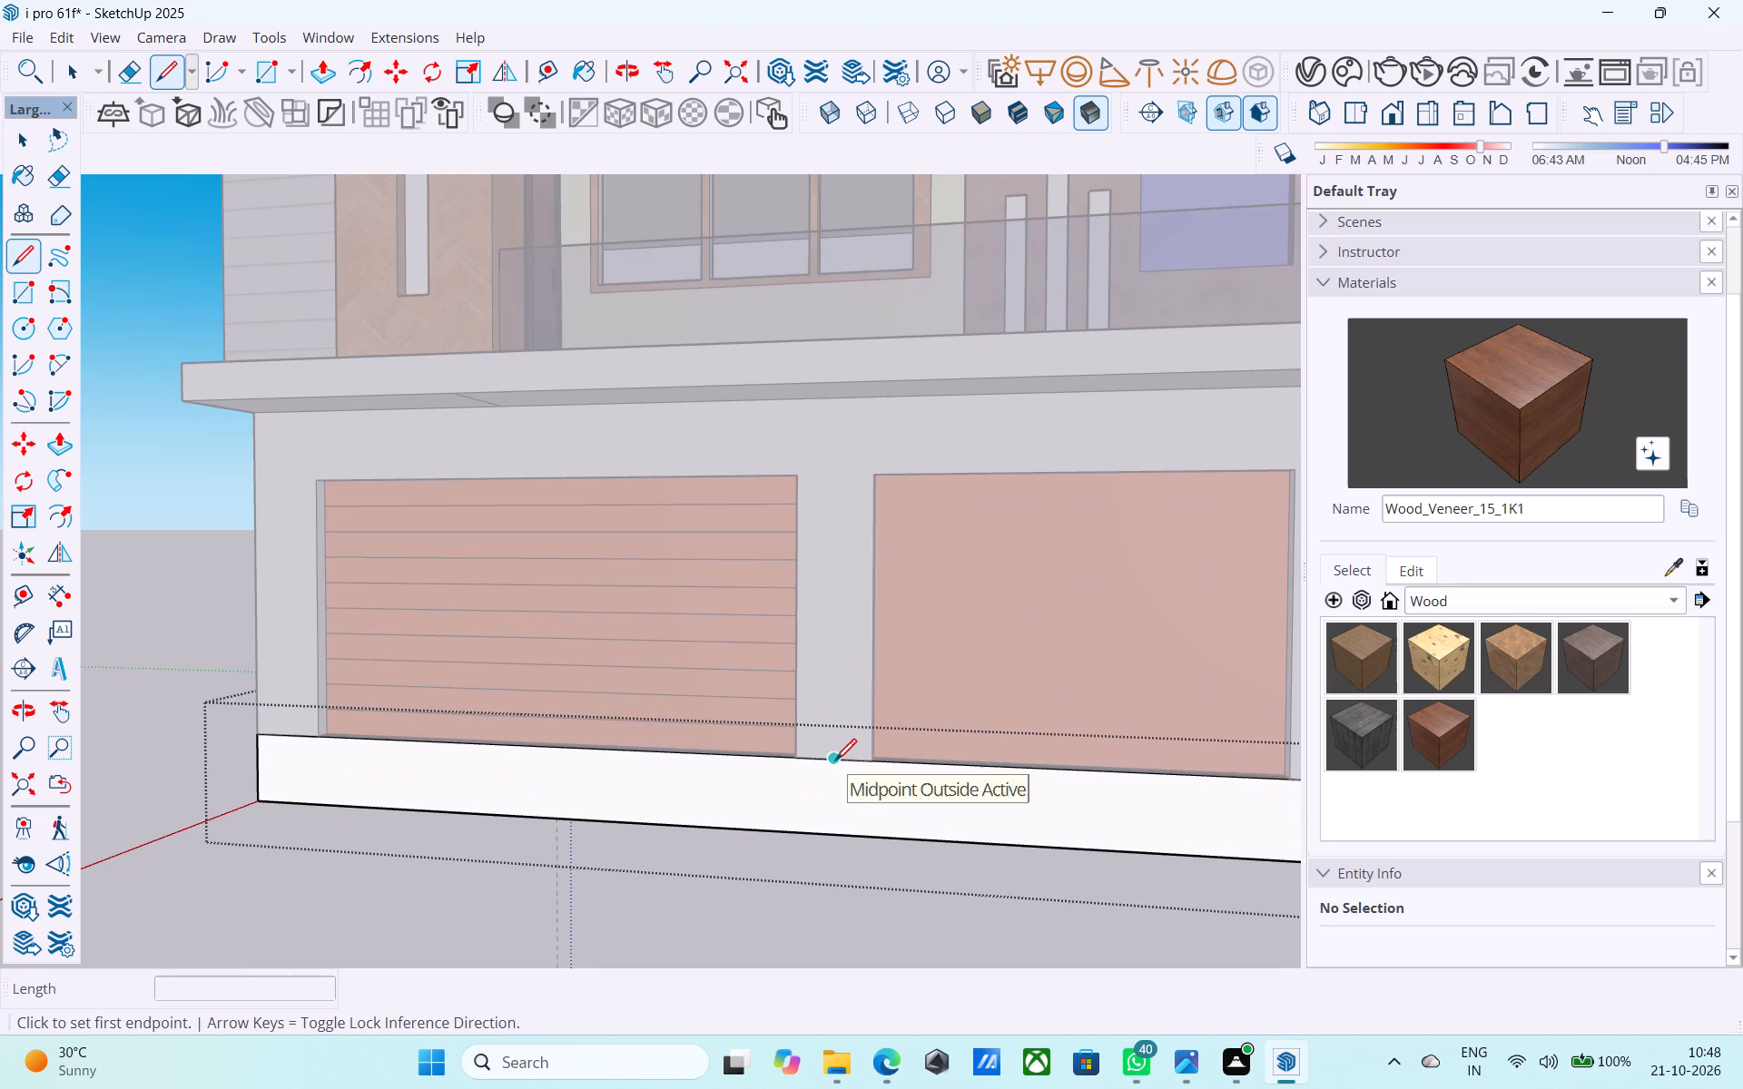
left_click(835, 761)
left_click(832, 840)
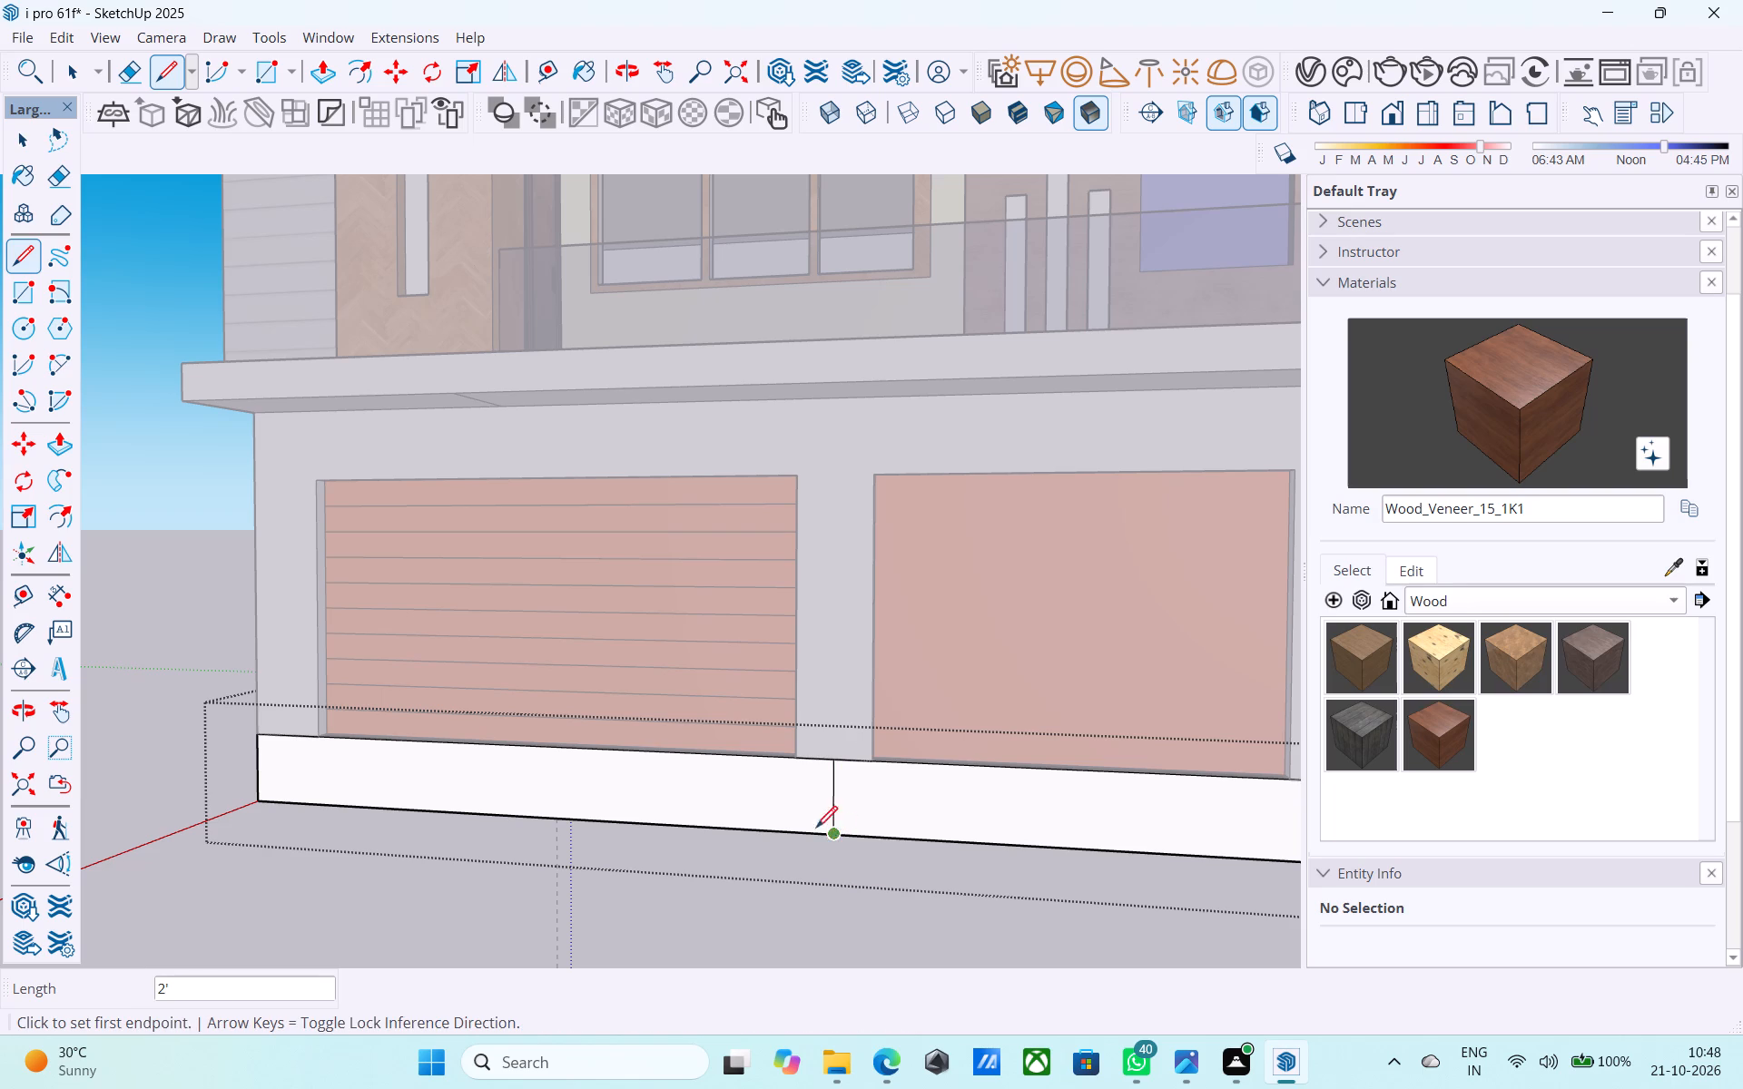
Copy the bottom edge of the plinth half beneath the slatted shutter 2' up to its top edge, dividing the distance by 4.
scroll(597, 824, "down", 1)
key("space")
key("space")
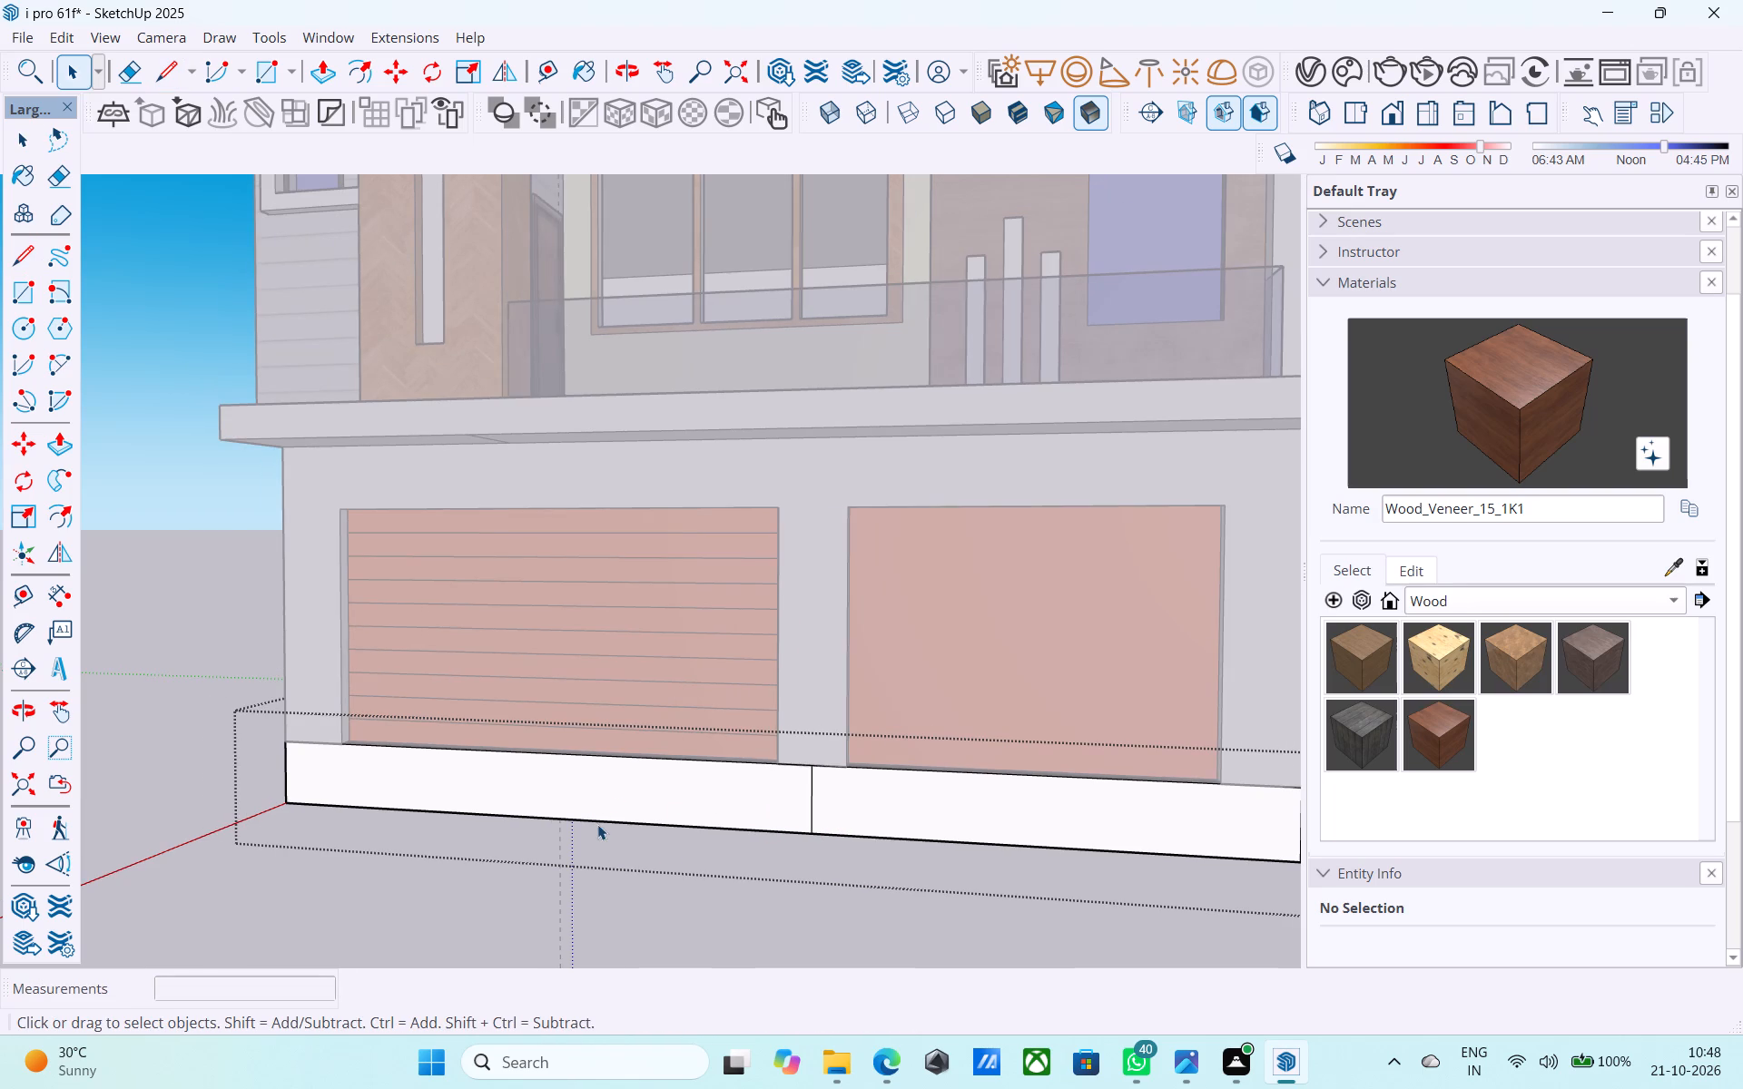
left_click(596, 822)
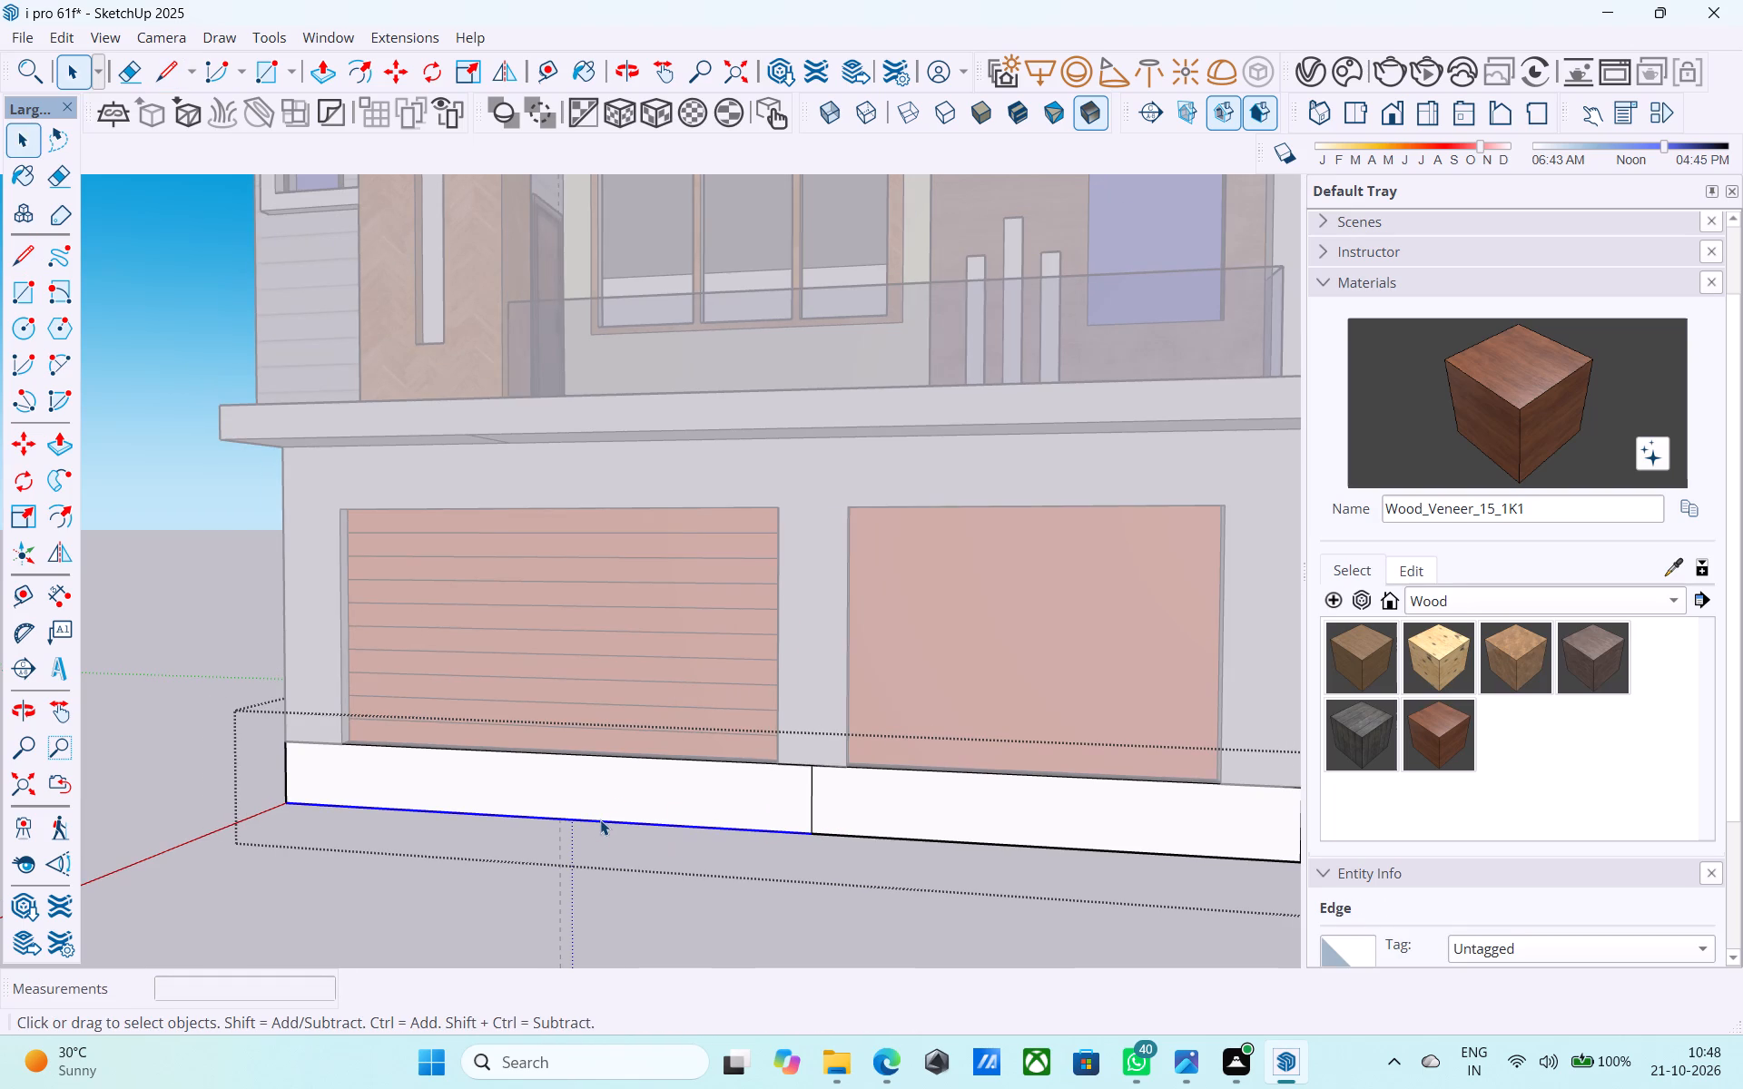
key("m")
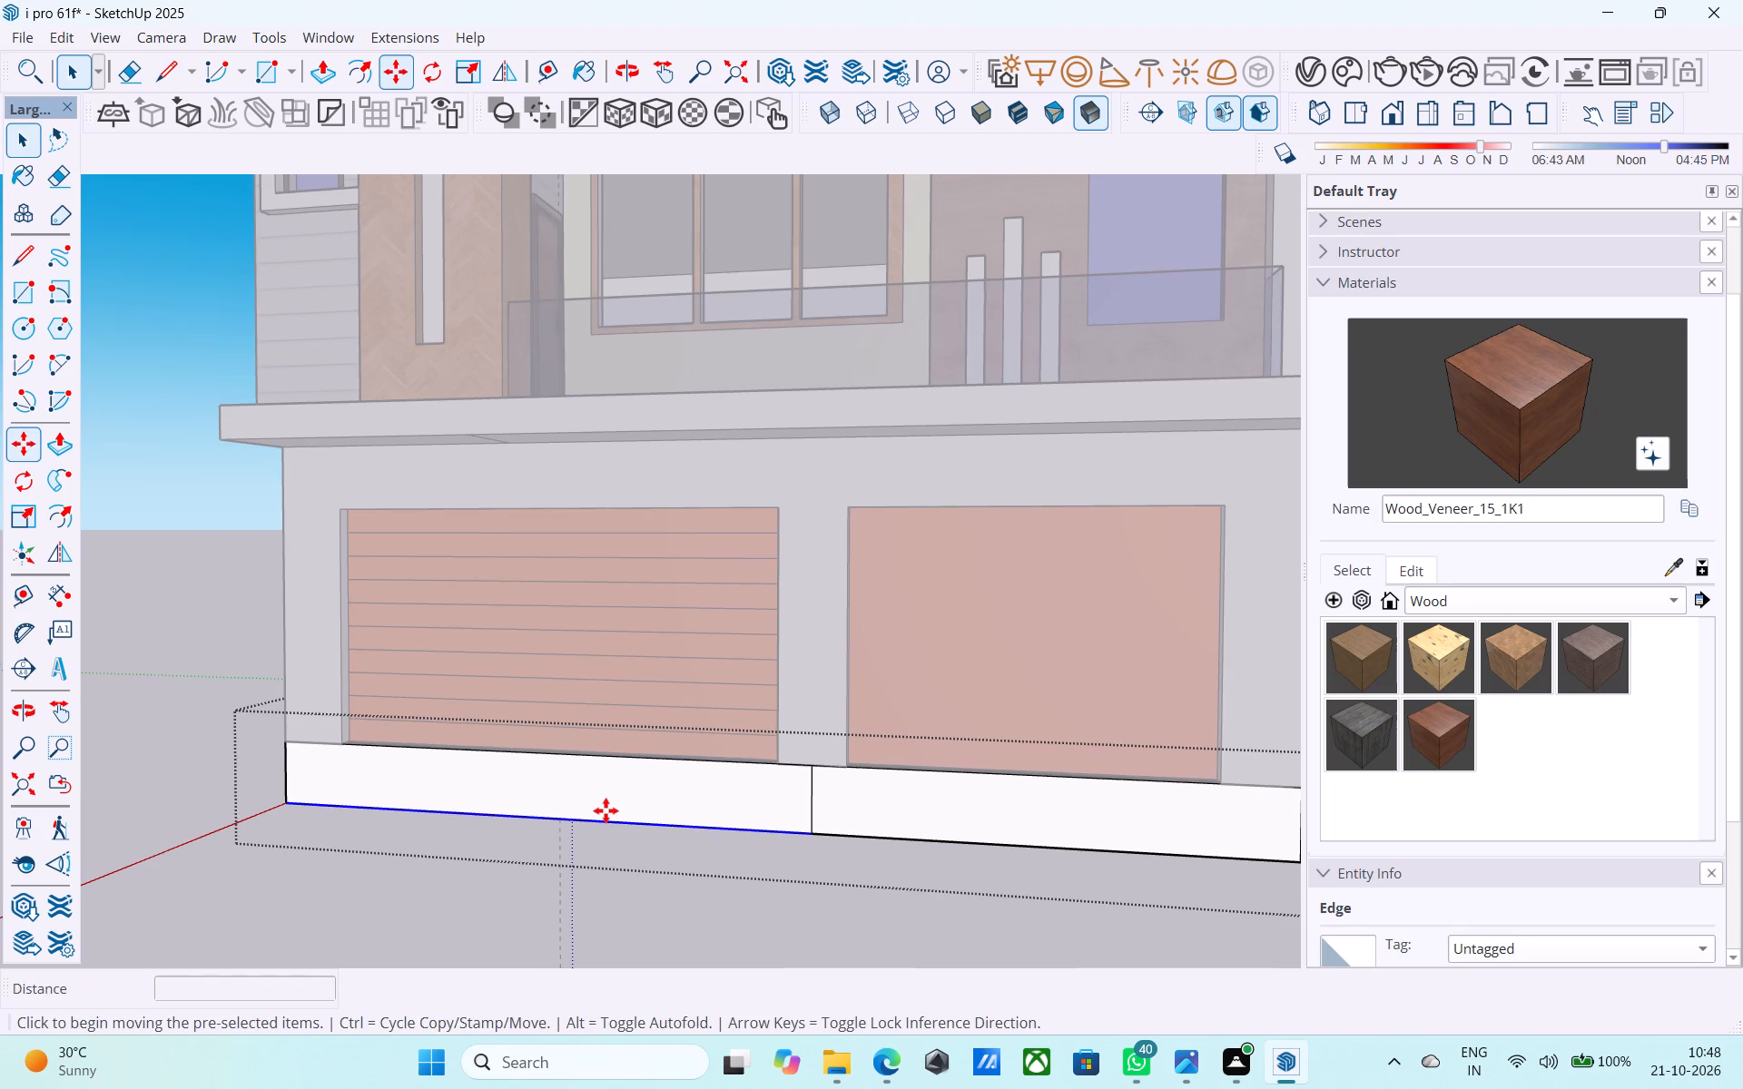
left_click(807, 839)
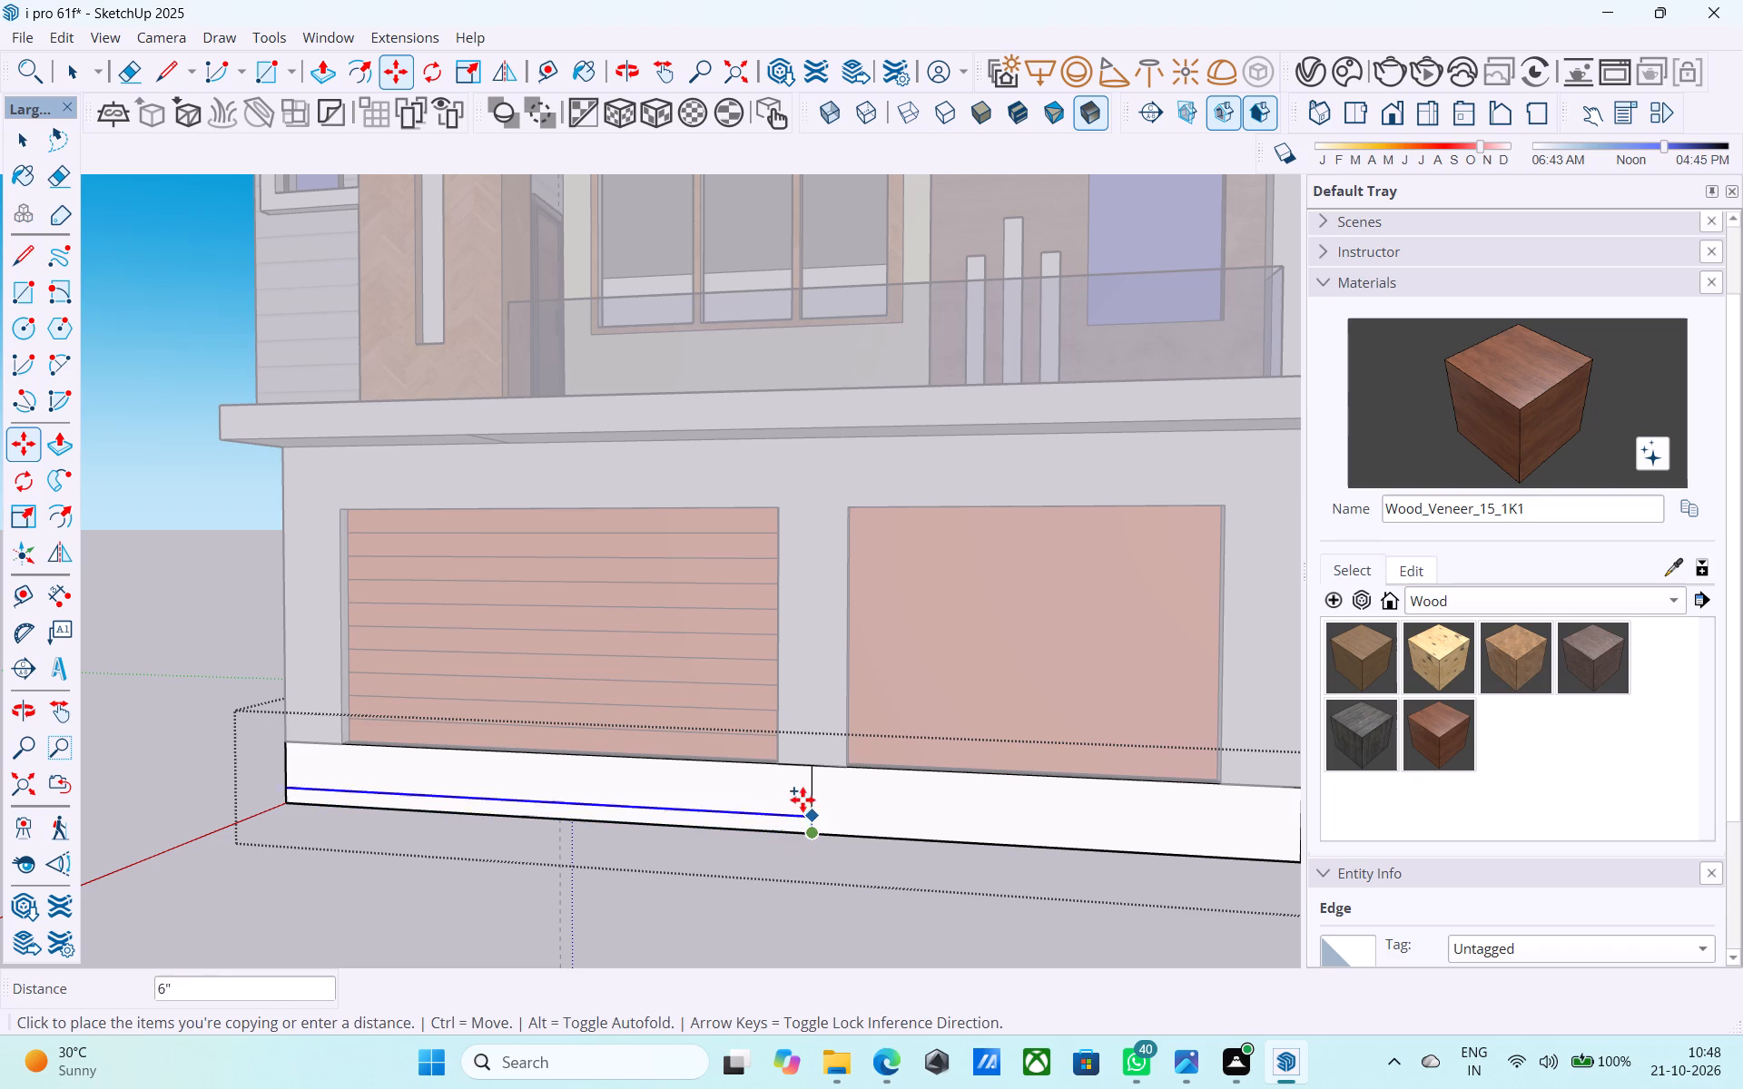
left_click(803, 769)
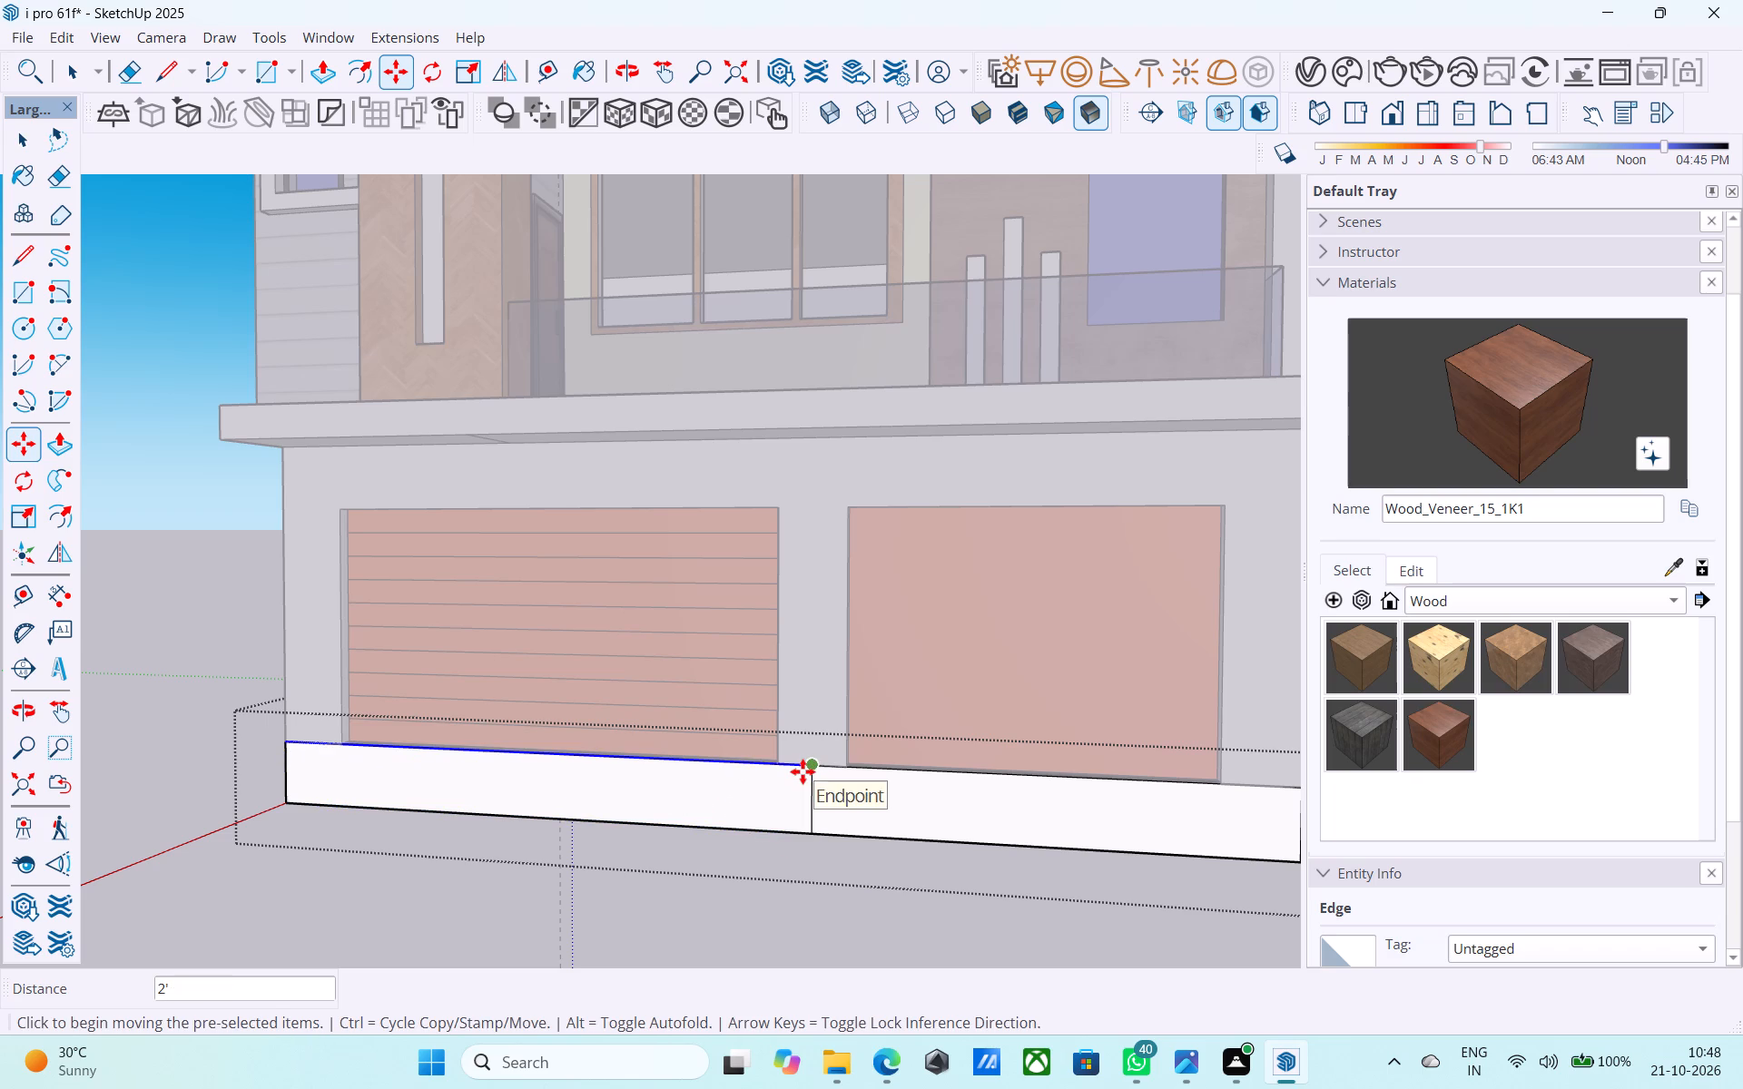
key("slash")
key("4")
key("shift+quotedbl")
key("Return")
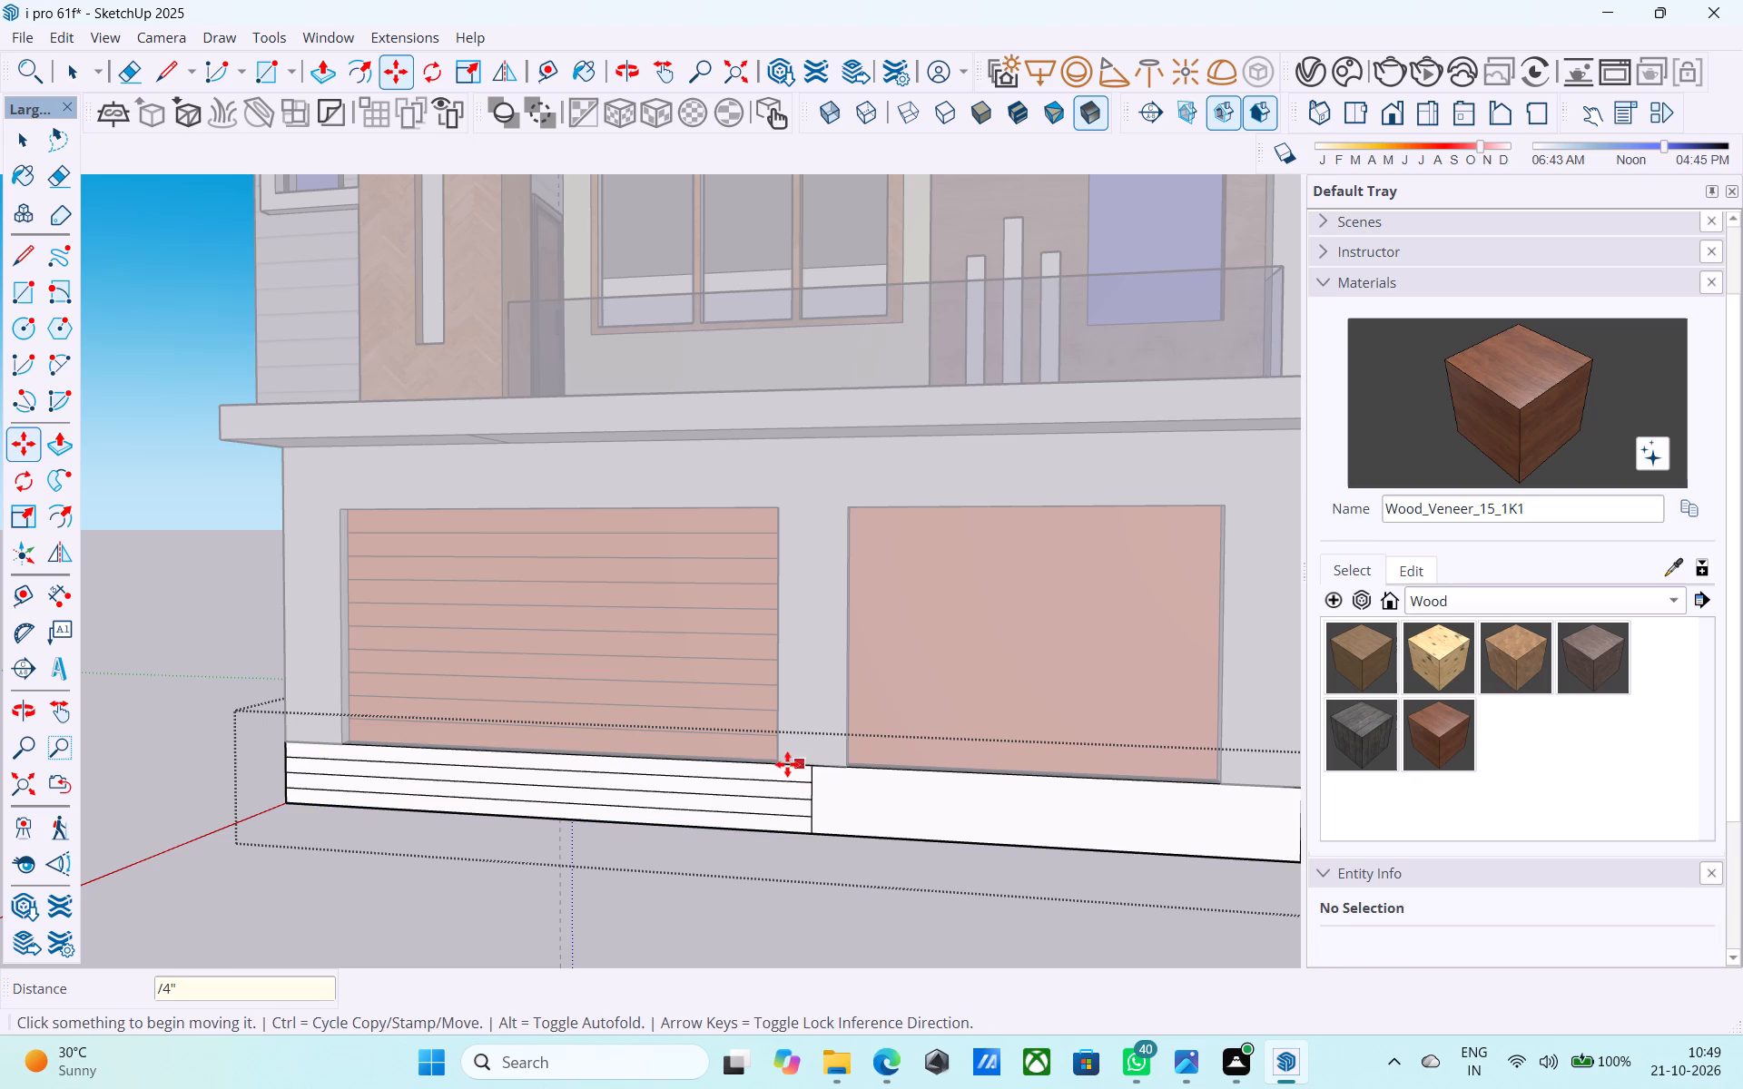
Push/Pull the topmost plinth strip beneath the slatted shutter outward by 10".
key("space")
scroll(787, 759, "down", 2)
middle_click_drag(787, 757, 794, 833)
scroll(800, 858, "up", 4)
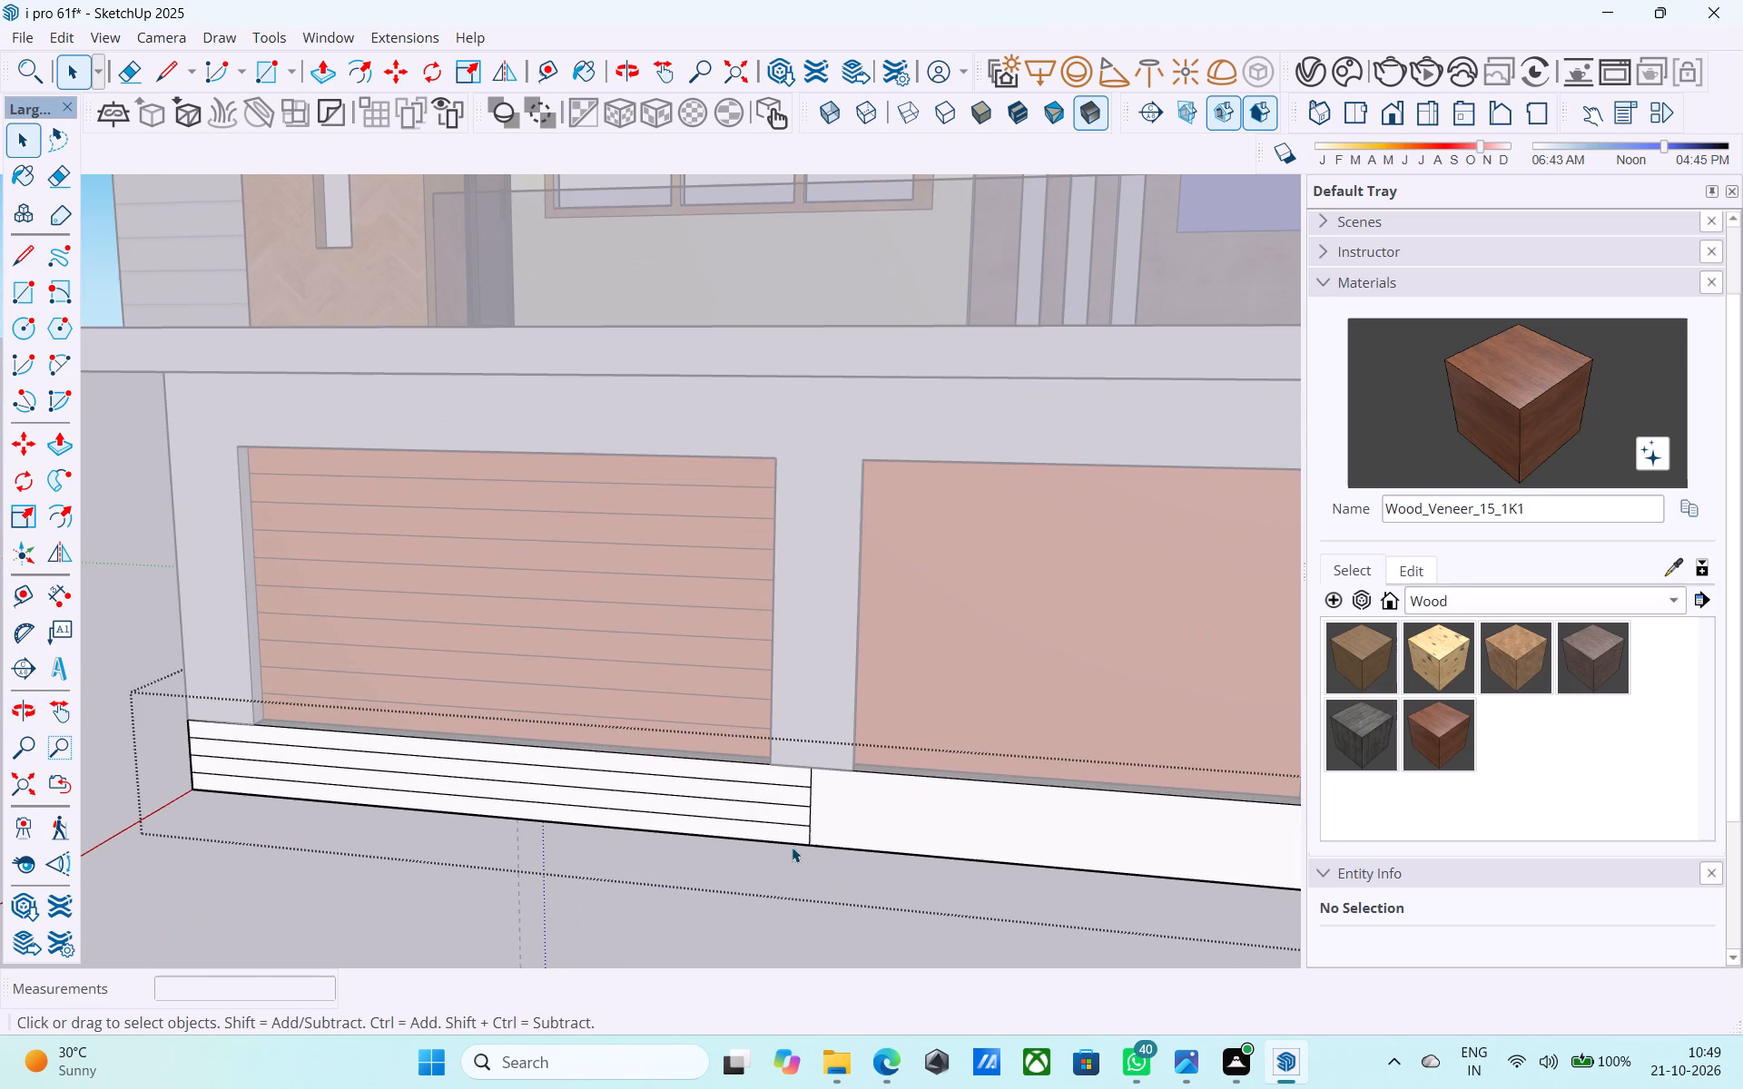
left_click(790, 837)
left_click(784, 773)
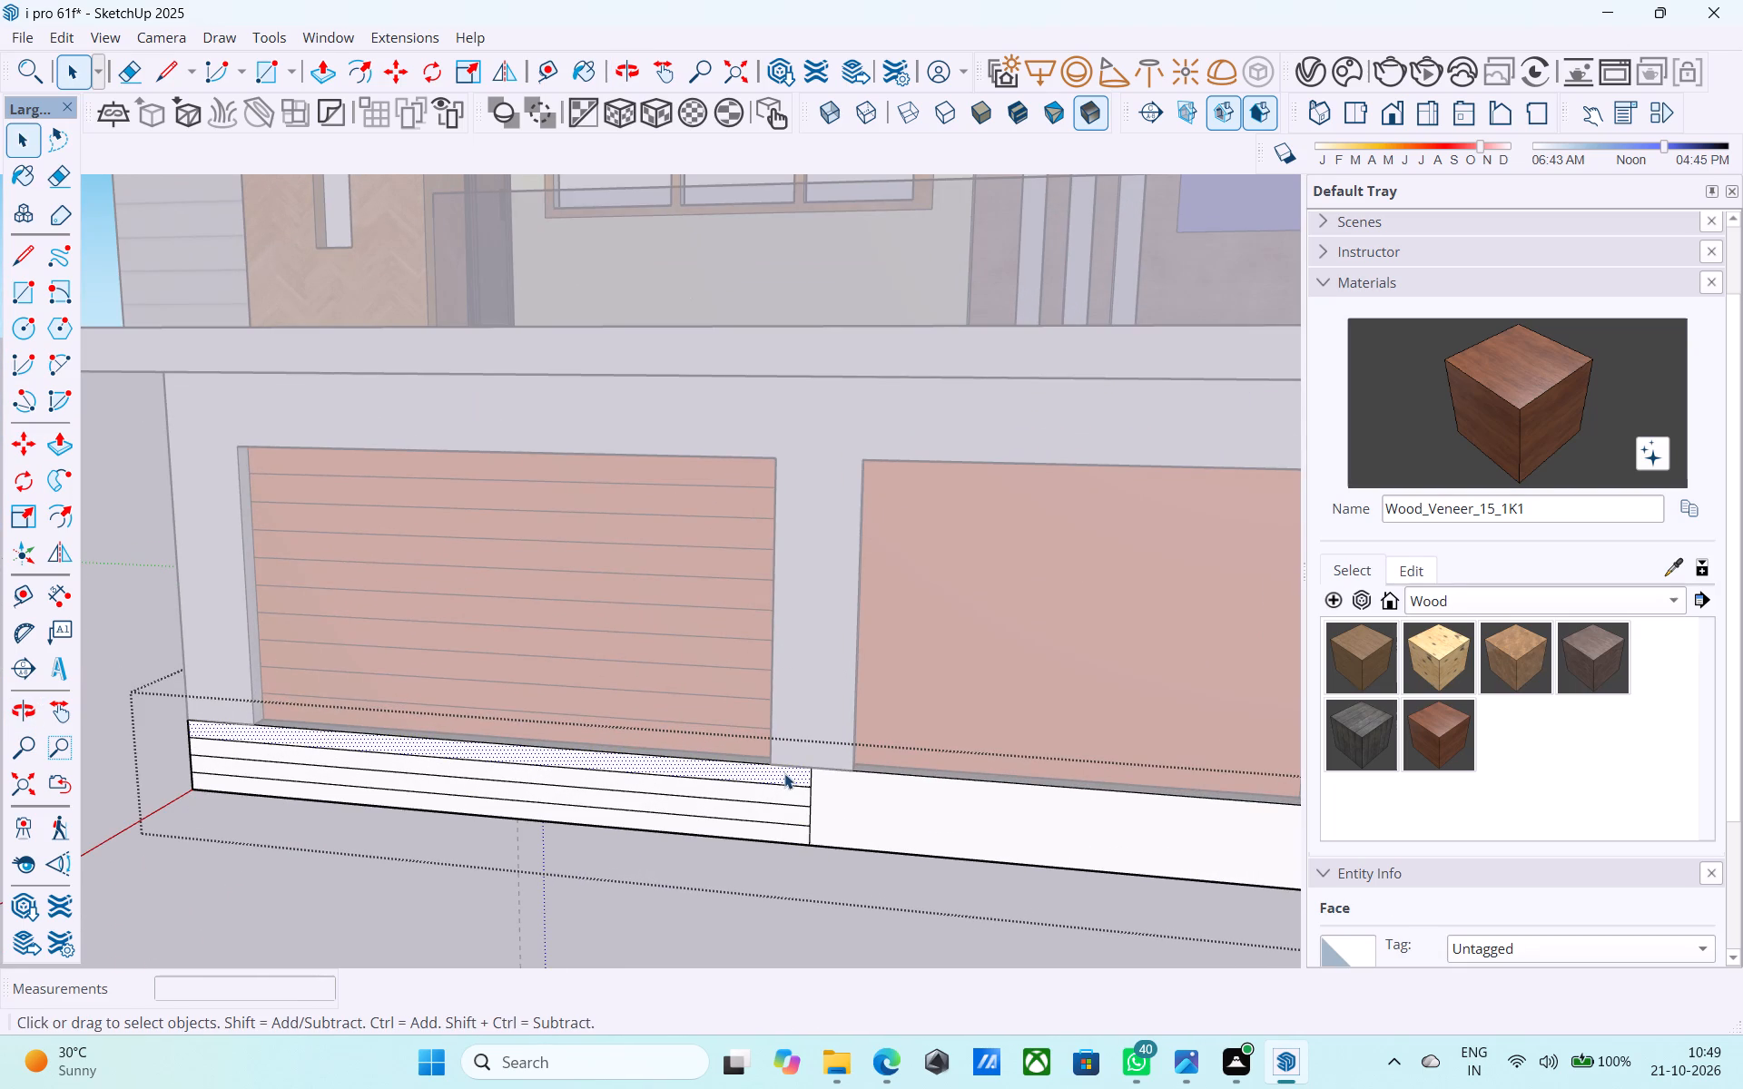
key("p")
left_click(784, 773)
type("10")
key("shift+quotedbl")
key("Return")
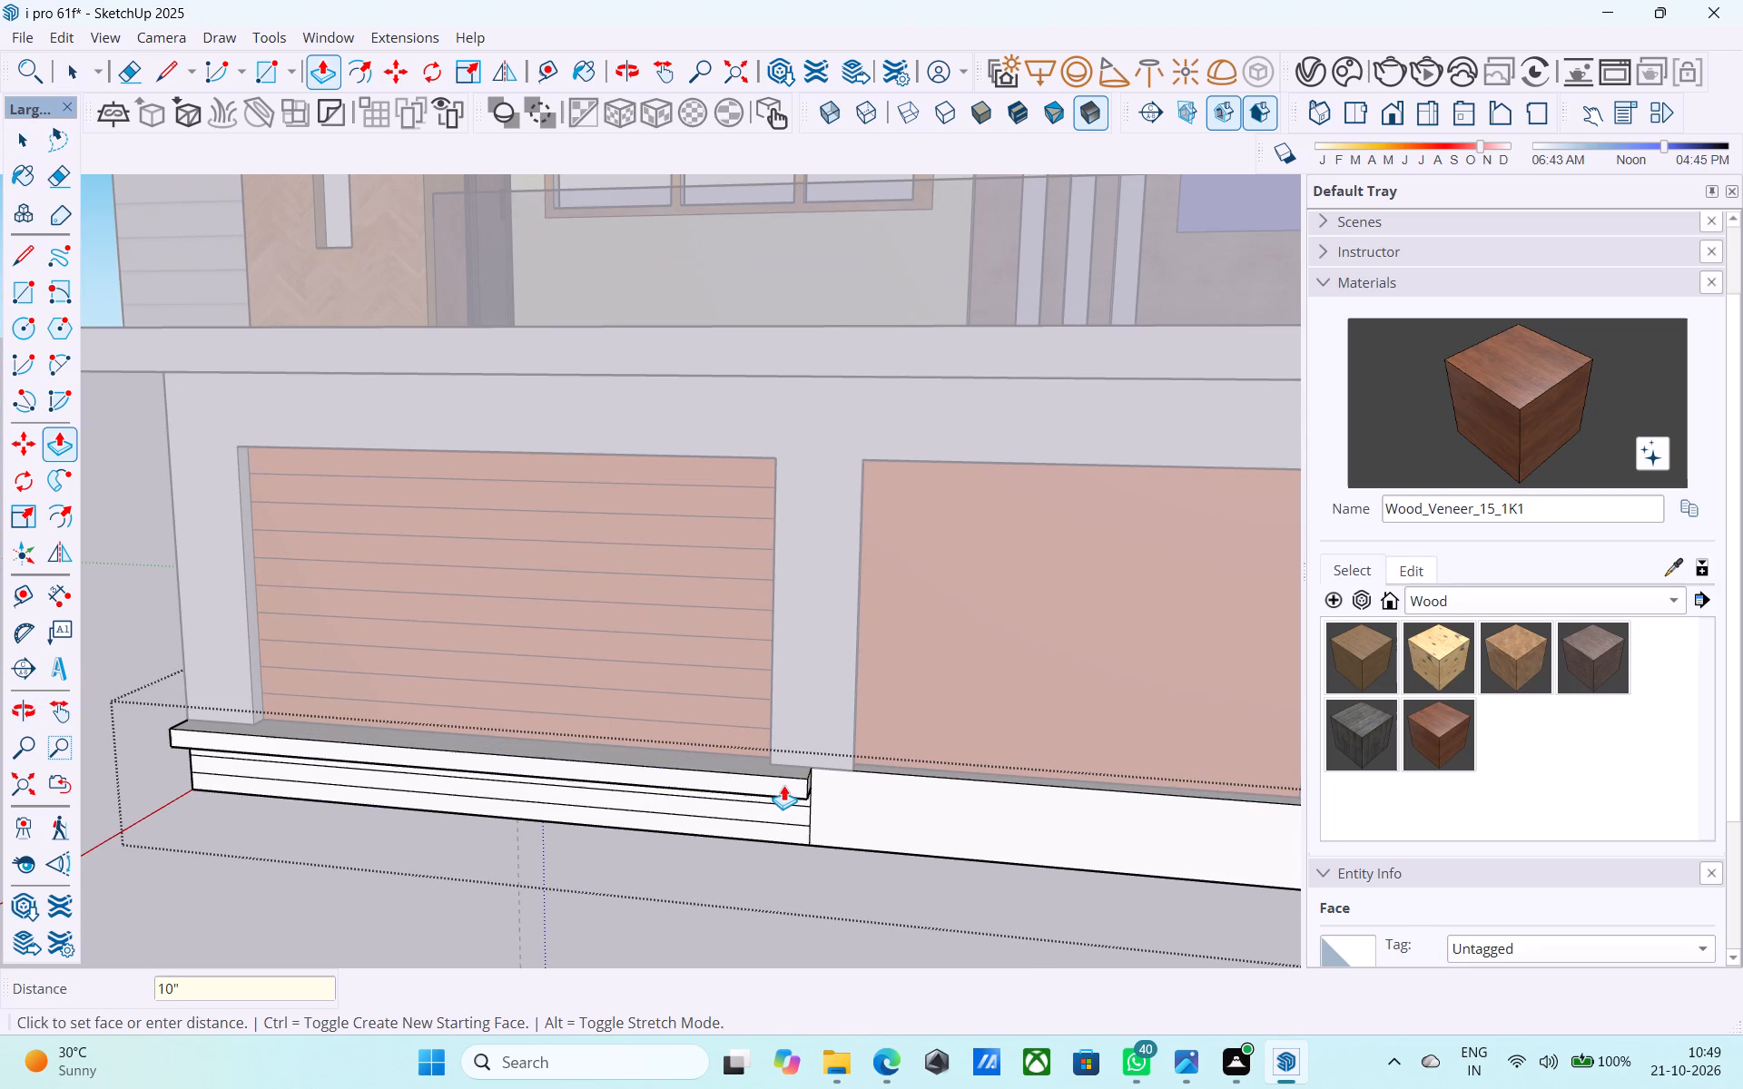
Repeat the 10" extrusion on the lower plinth strips, two, three and four times going down, to form stairs.
middle_click_drag(777, 797, 725, 740)
scroll(727, 742, "up", 8)
double_click(744, 727)
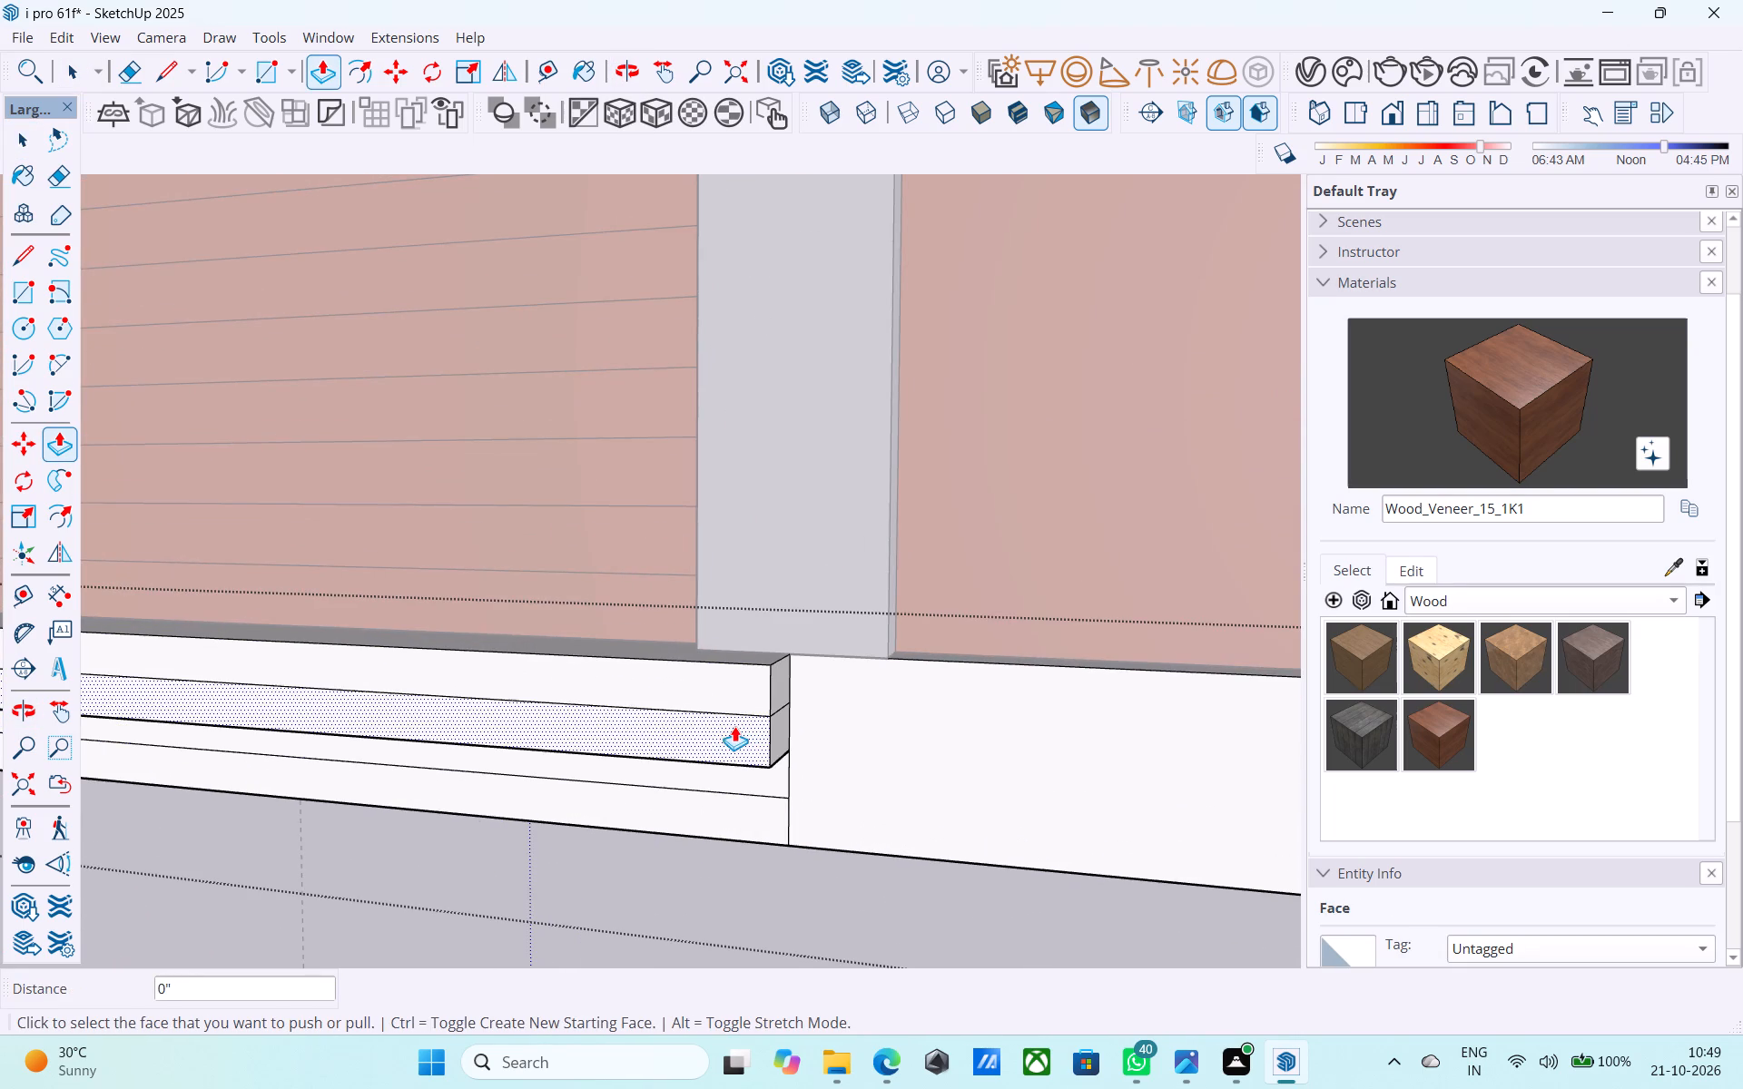
double_click(734, 726)
double_click(763, 782)
double_click(746, 798)
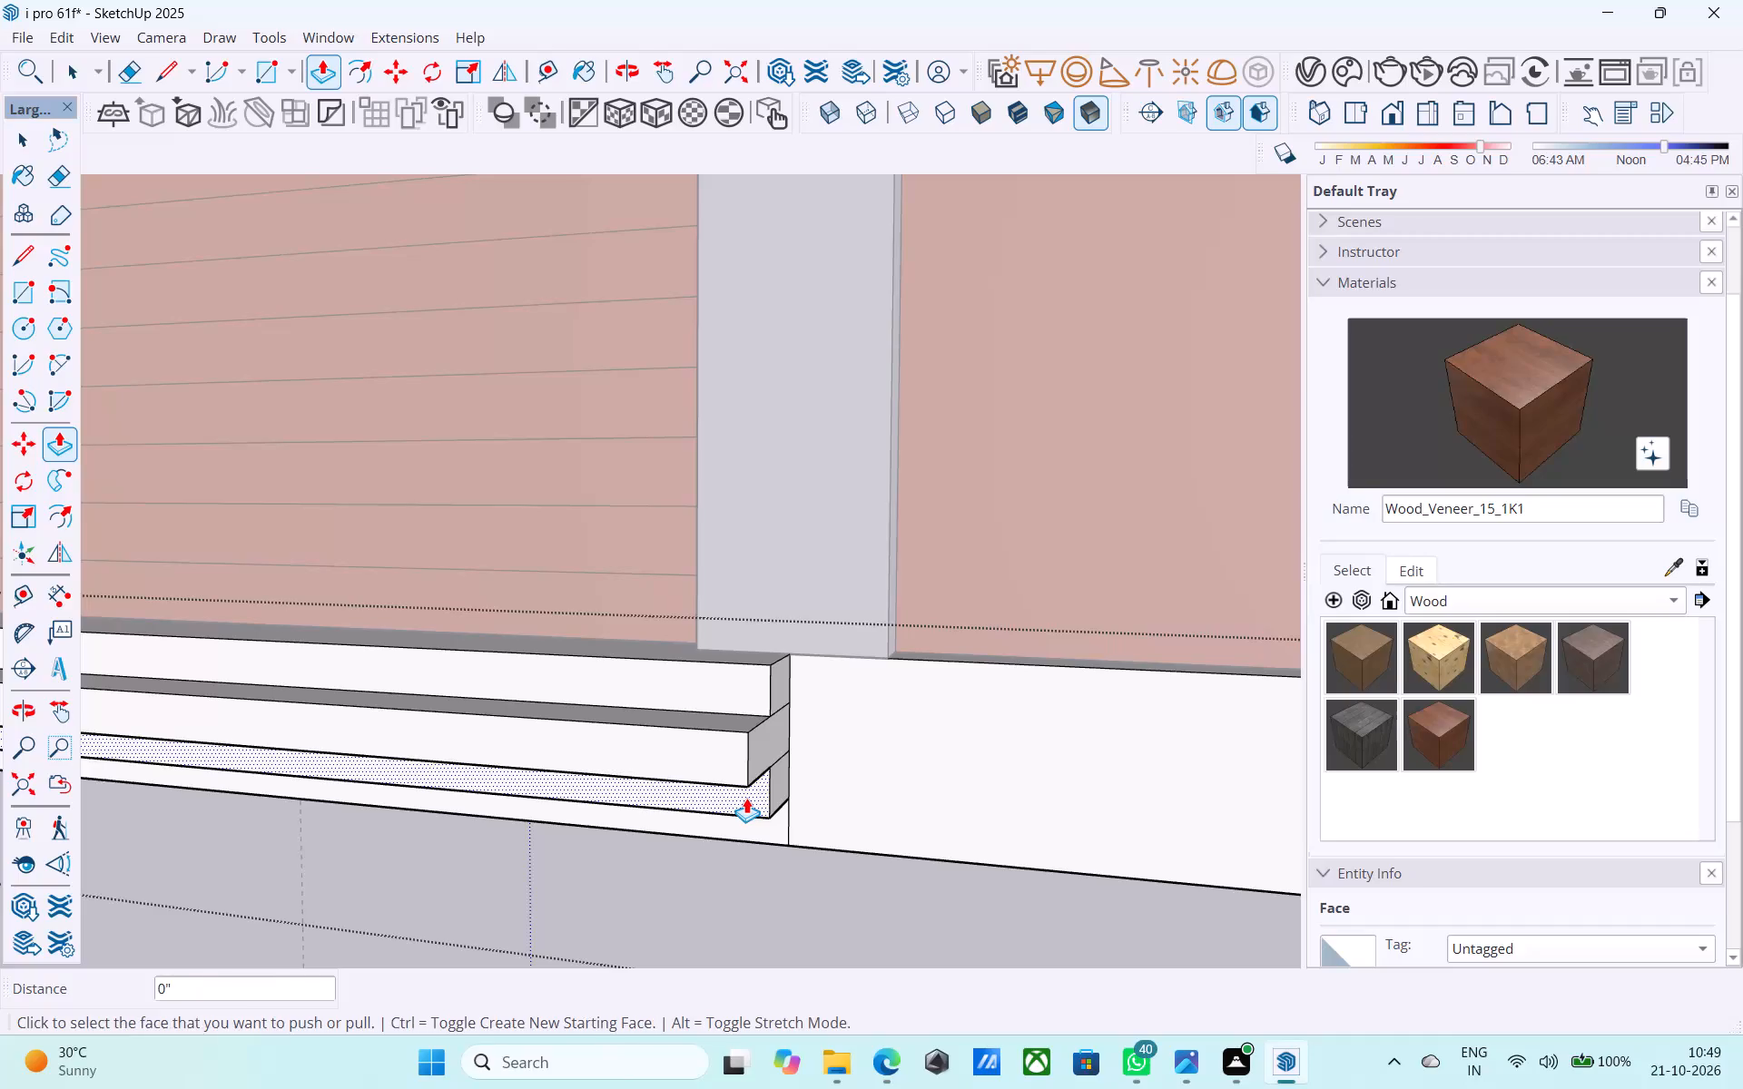
double_click(734, 799)
scroll(694, 678, "down", 6)
middle_click_drag(738, 847, 715, 767)
scroll(715, 767, "up", 1)
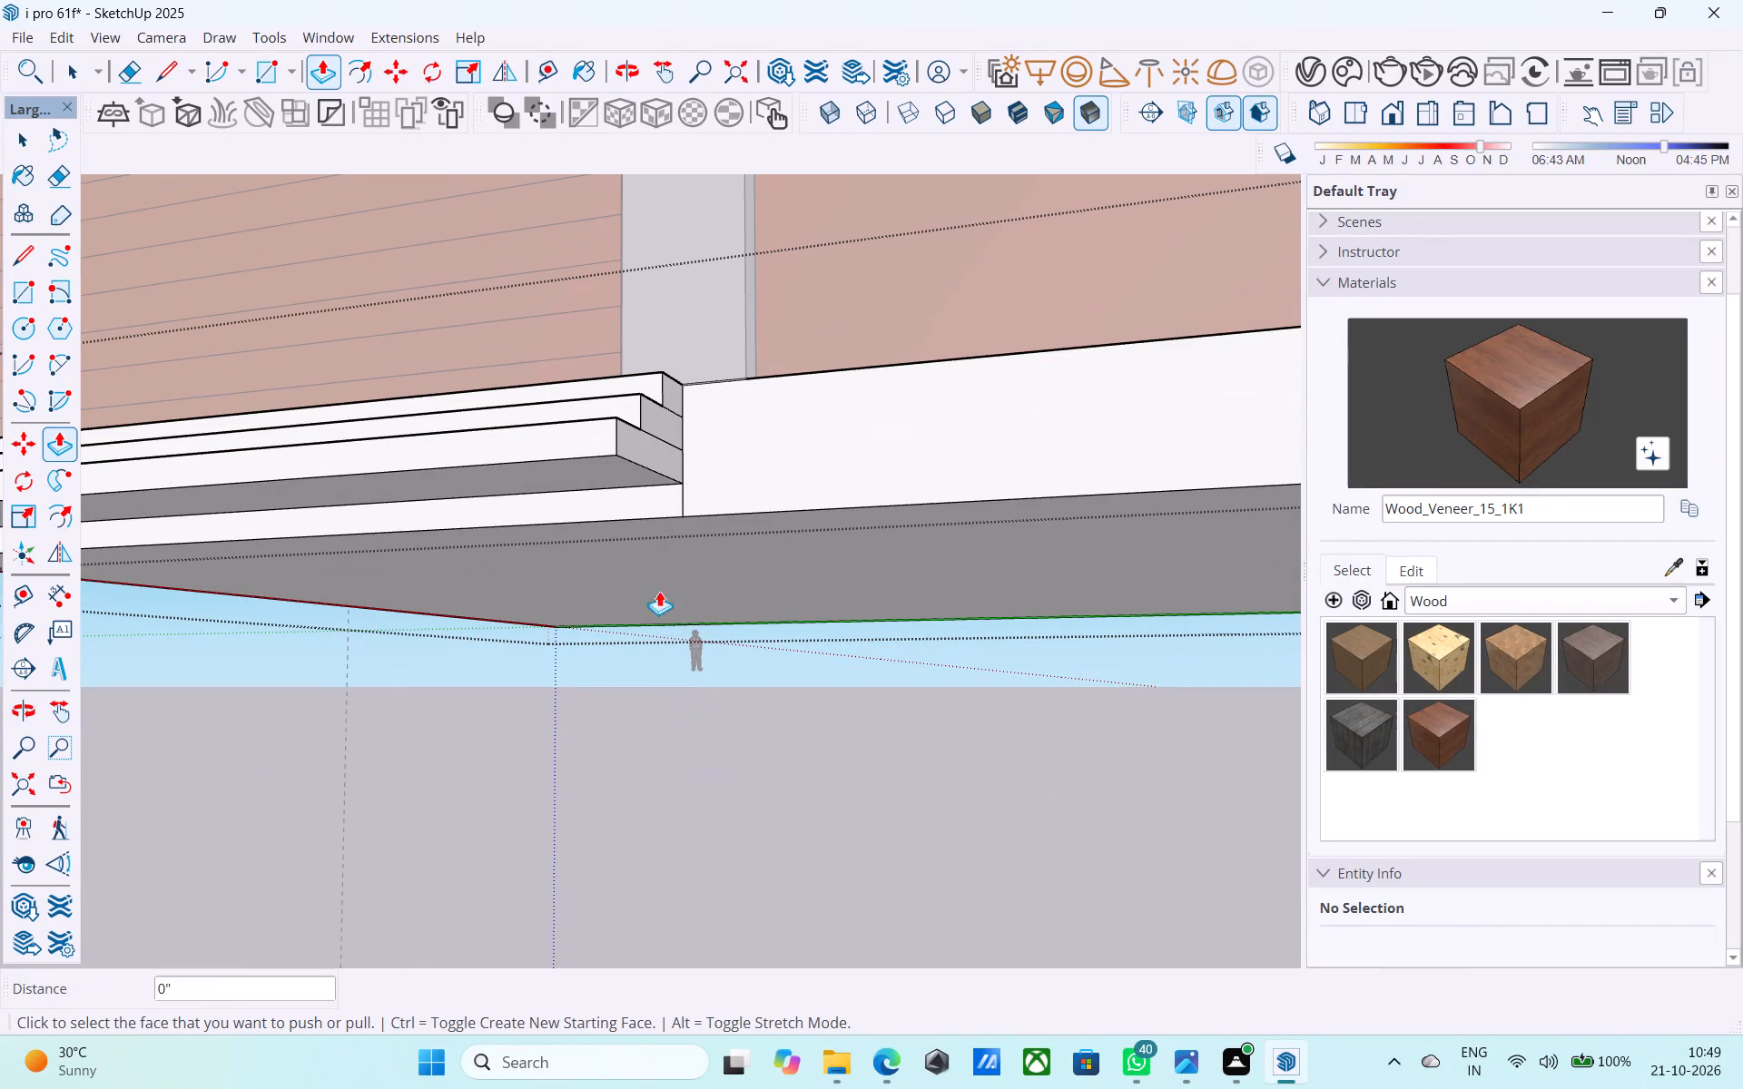
double_click(612, 499)
double_click(598, 493)
double_click(575, 476)
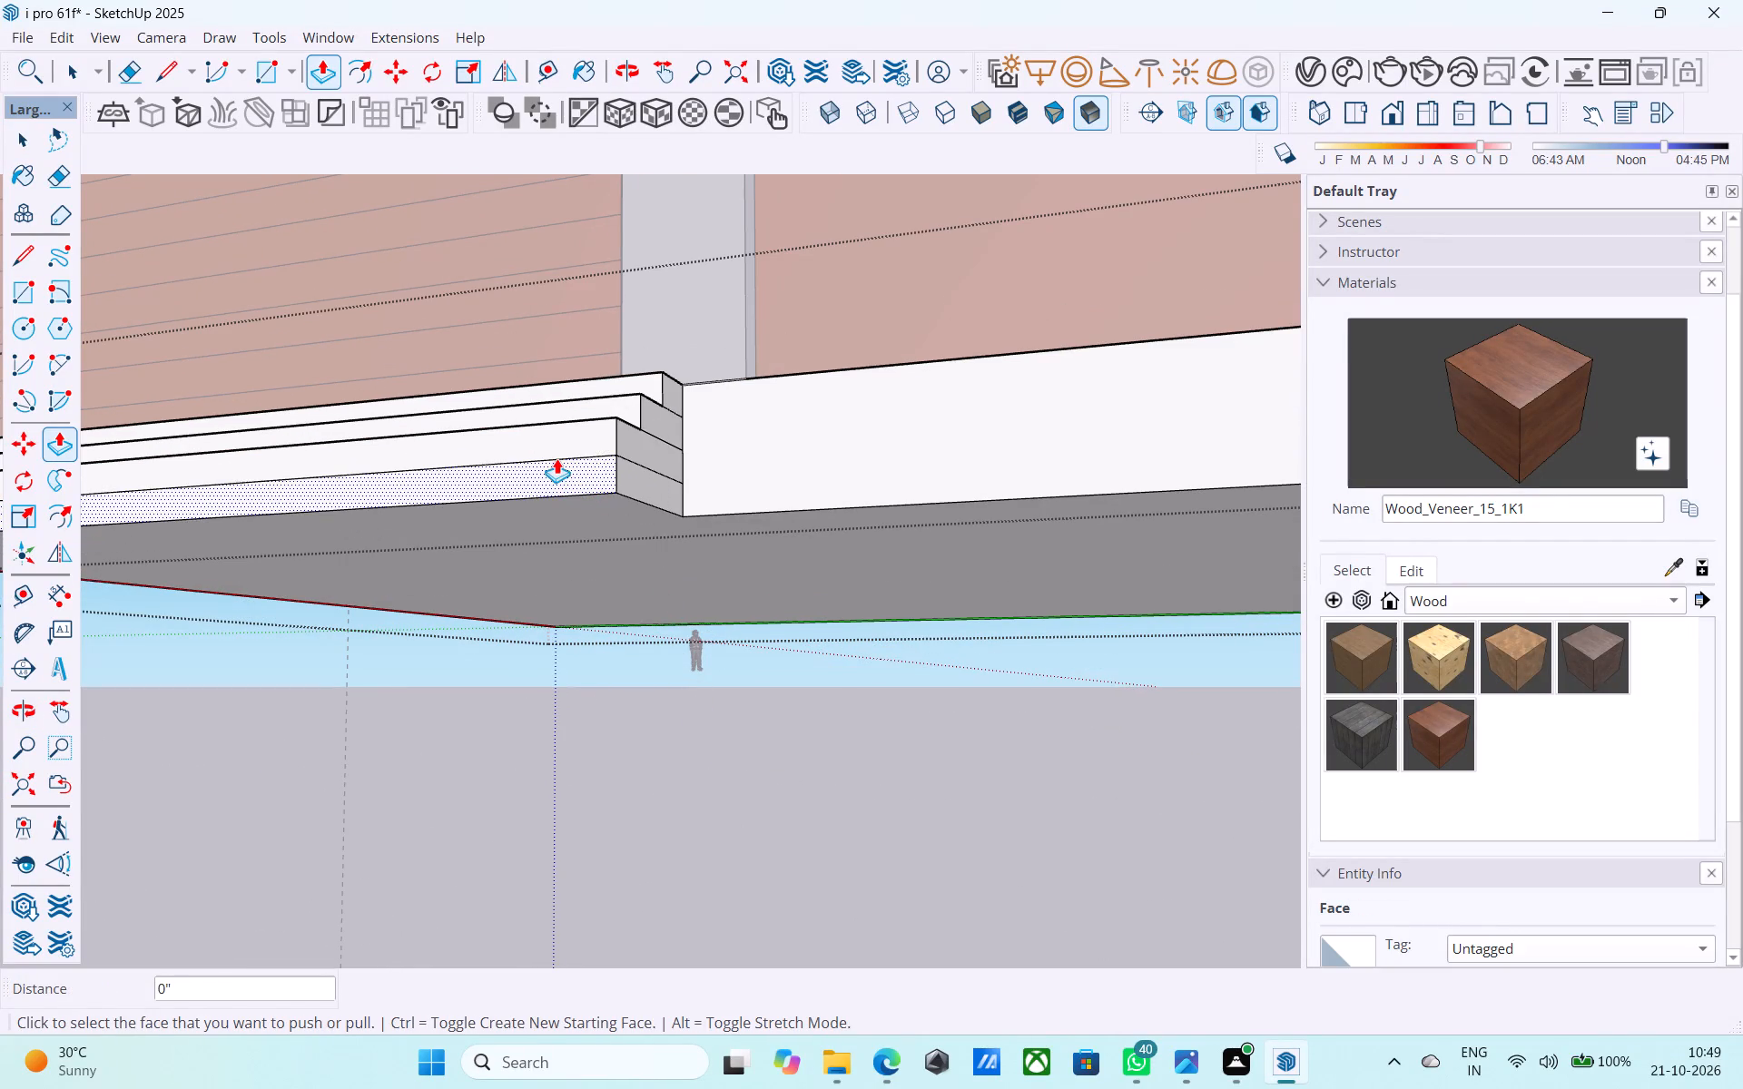
double_click(562, 465)
Examine the stairs and the plinth against the whole house from the front, above and the side.
scroll(743, 520, "down", 6)
middle_click_drag(751, 535, 808, 800)
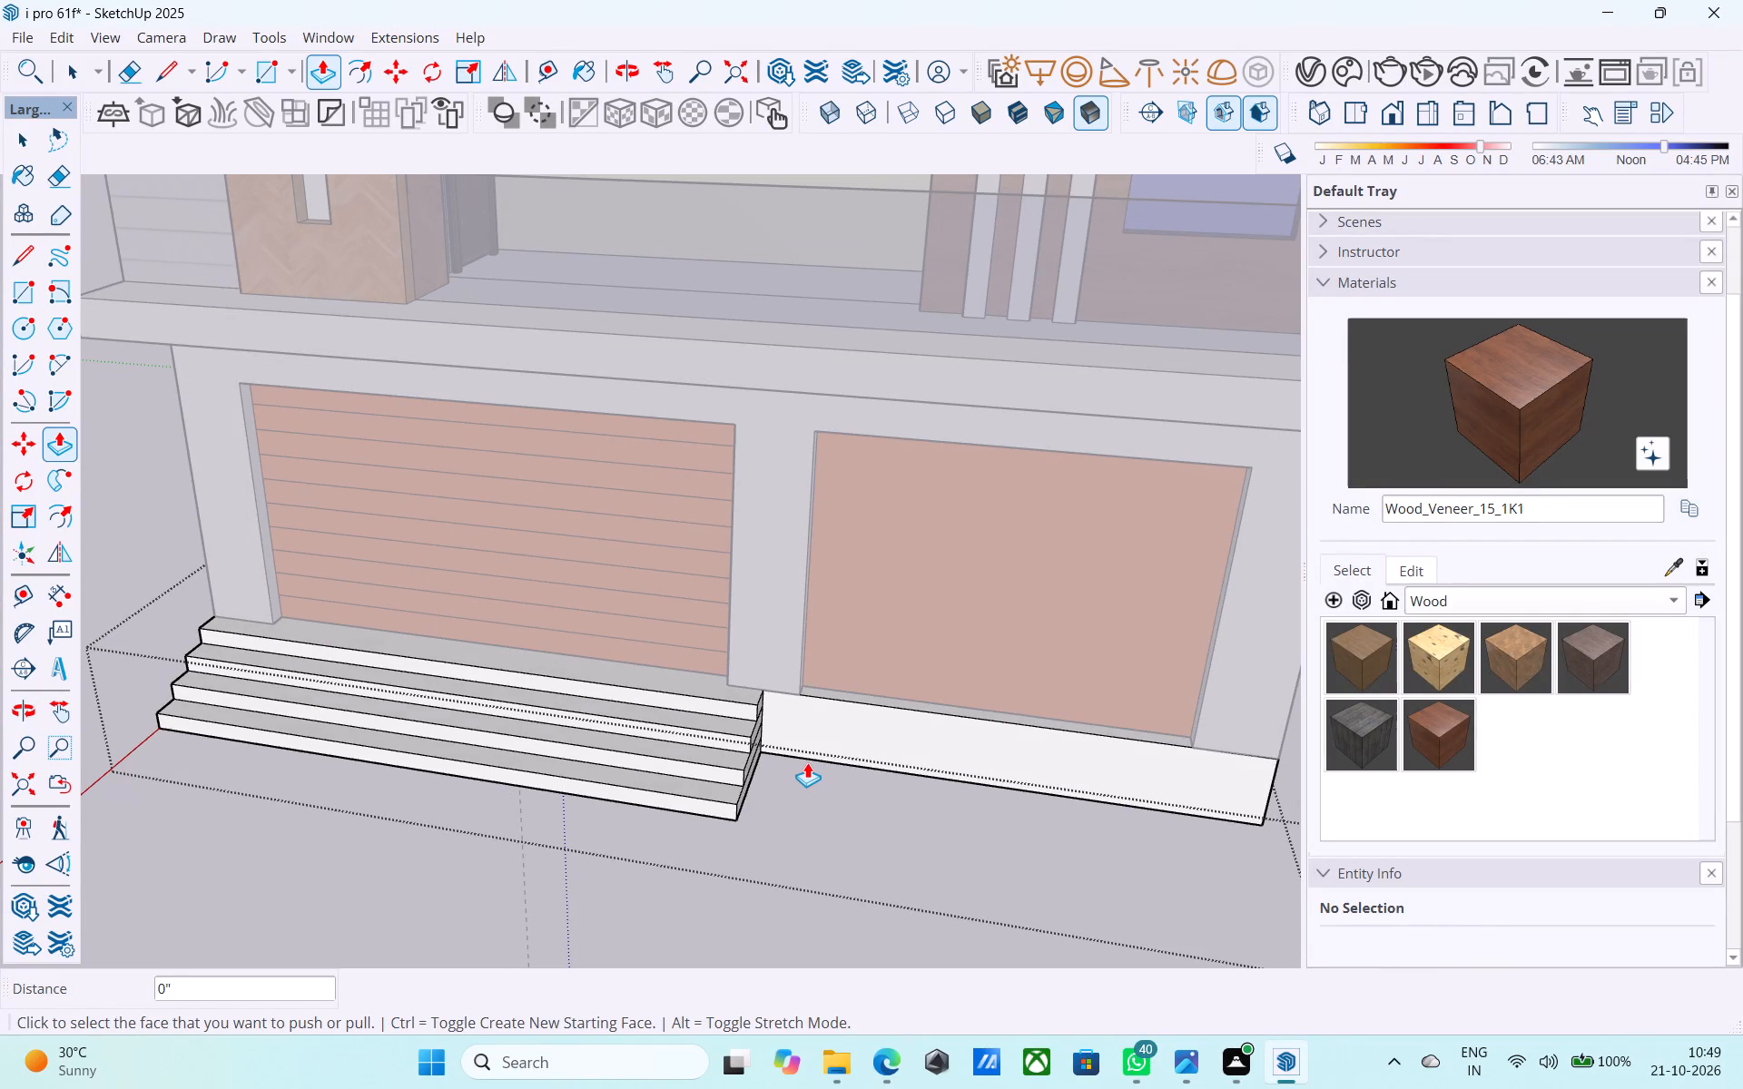
scroll(806, 761, "down", 4)
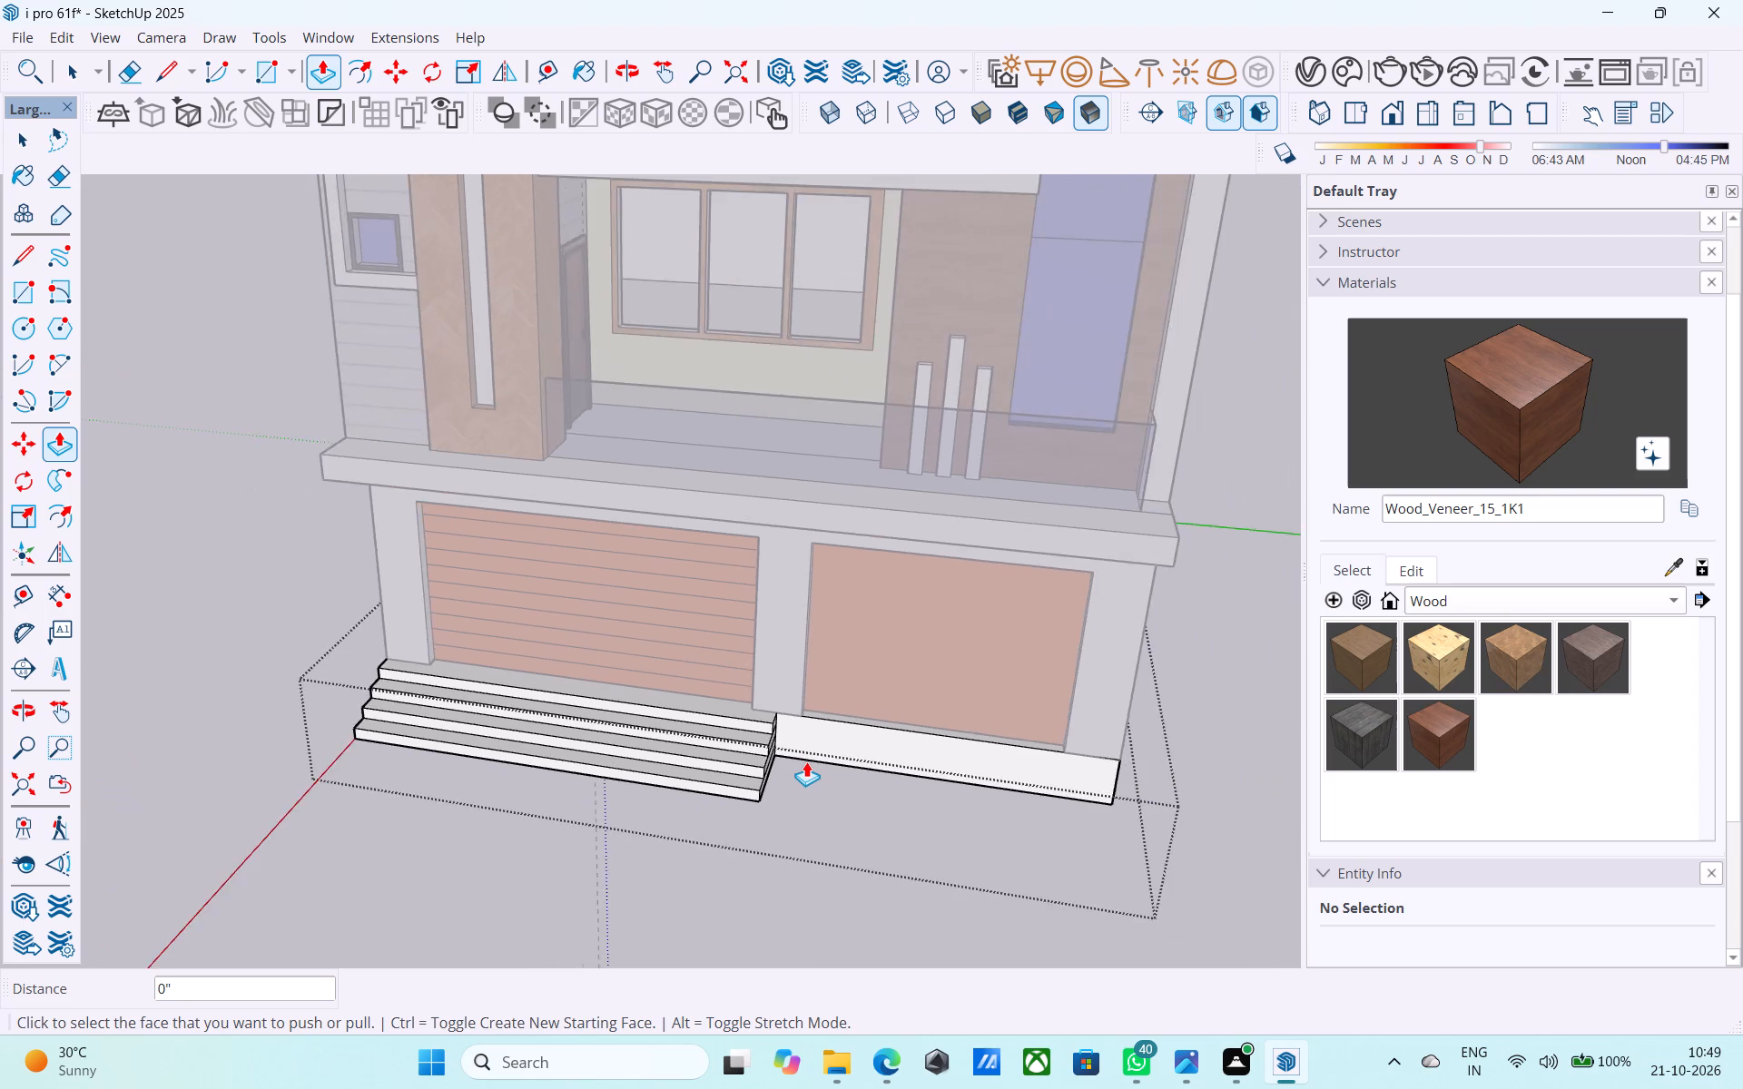
scroll(803, 764, "down", 11)
middle_click_drag(803, 767, 823, 781)
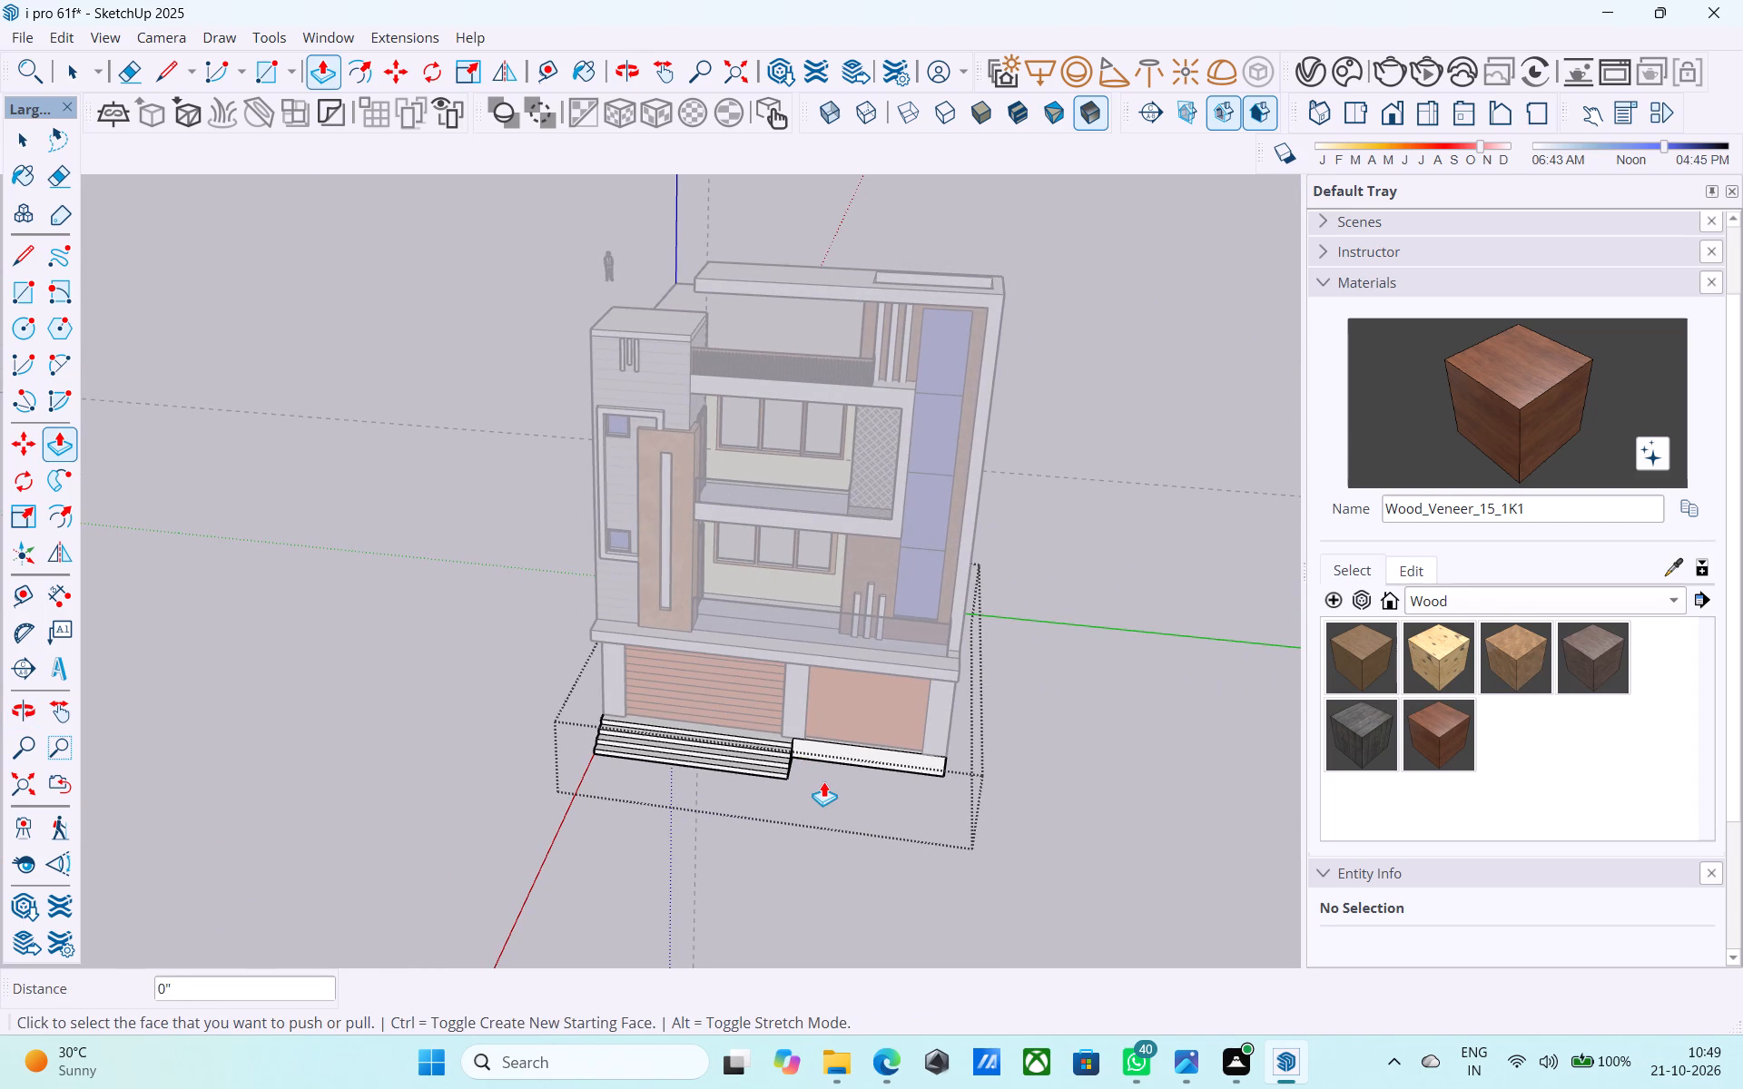
scroll(823, 781, "down", 5)
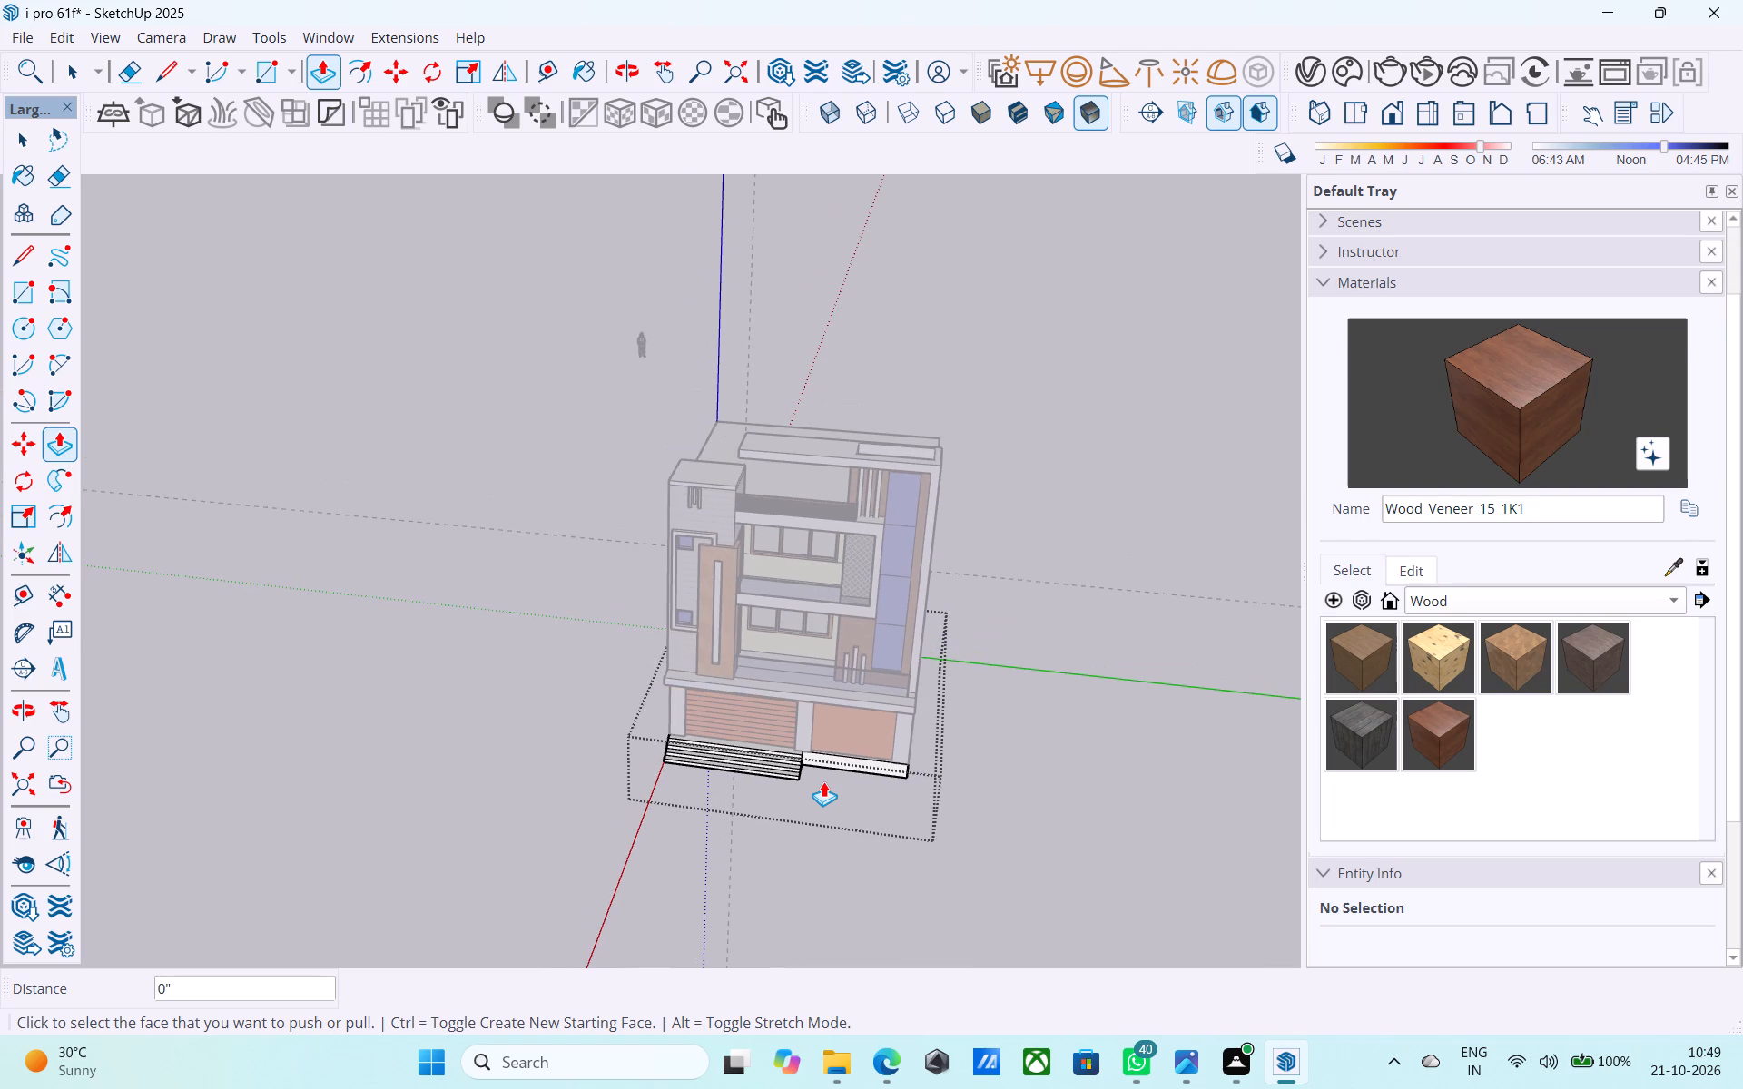
middle_click_drag(821, 779, 815, 773)
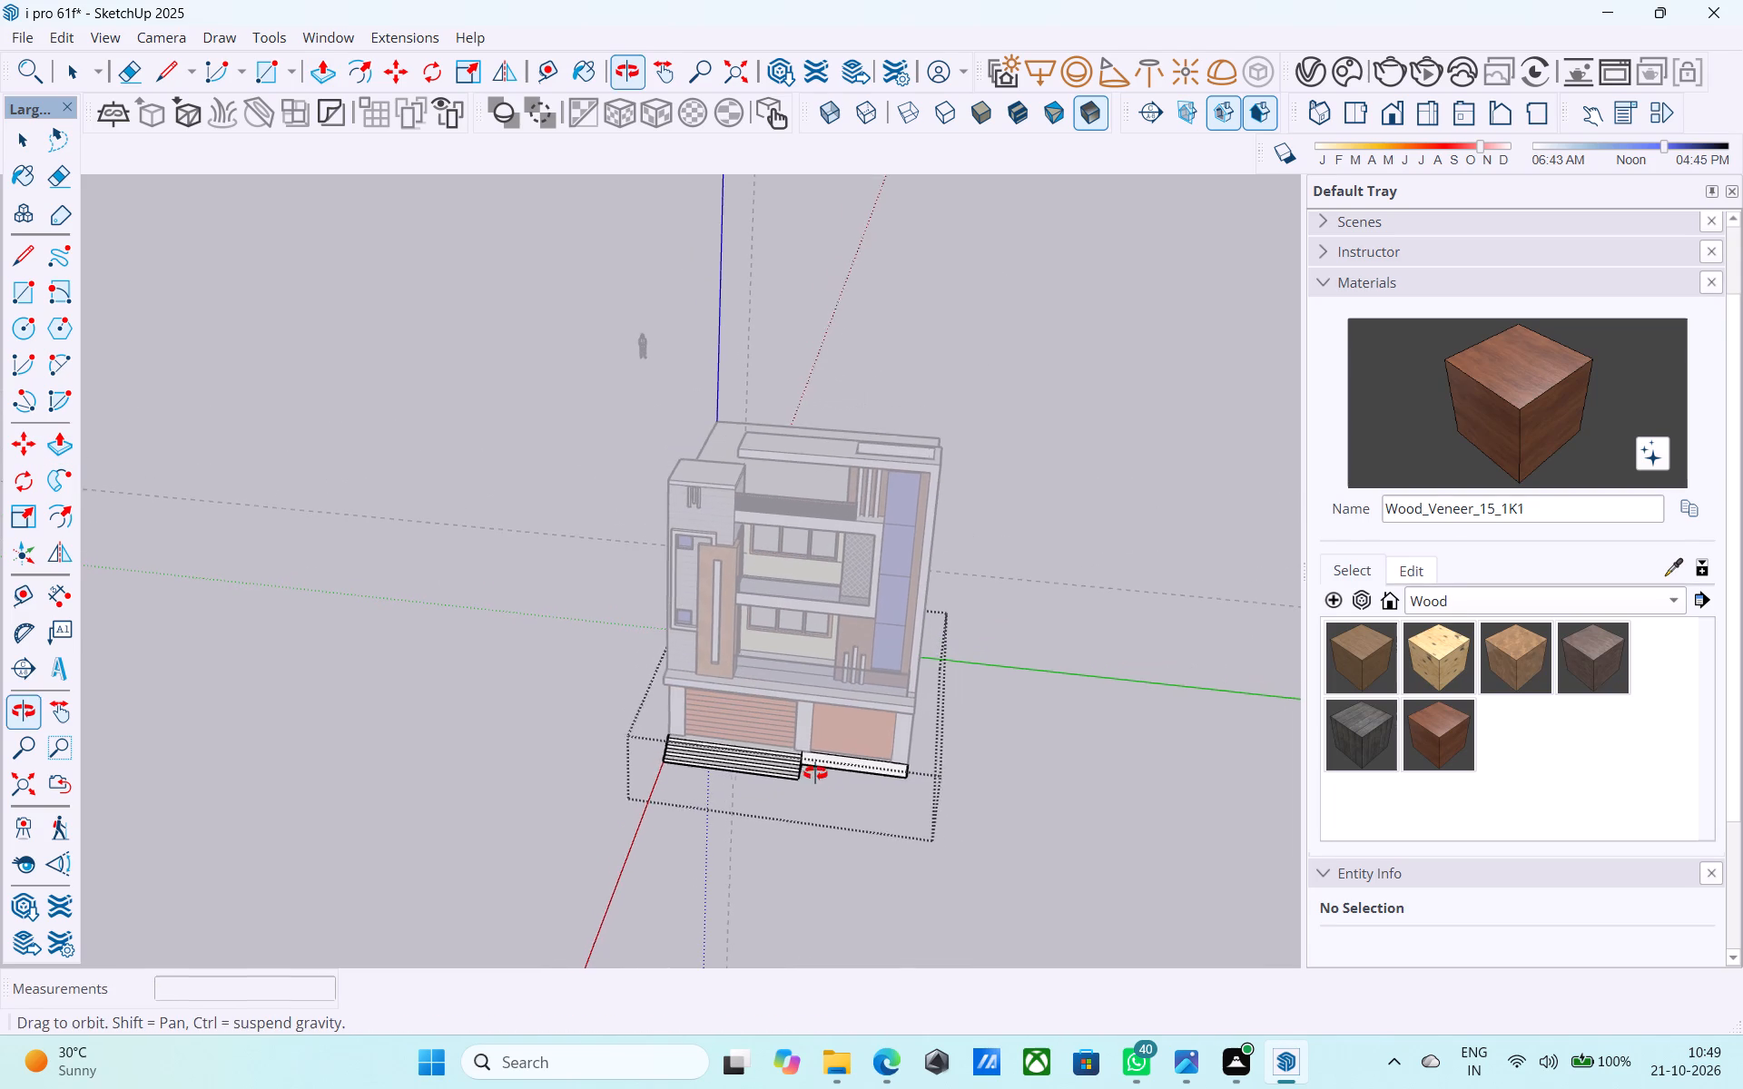
middle_click_drag(815, 773, 808, 768)
scroll(808, 766, "down", 2)
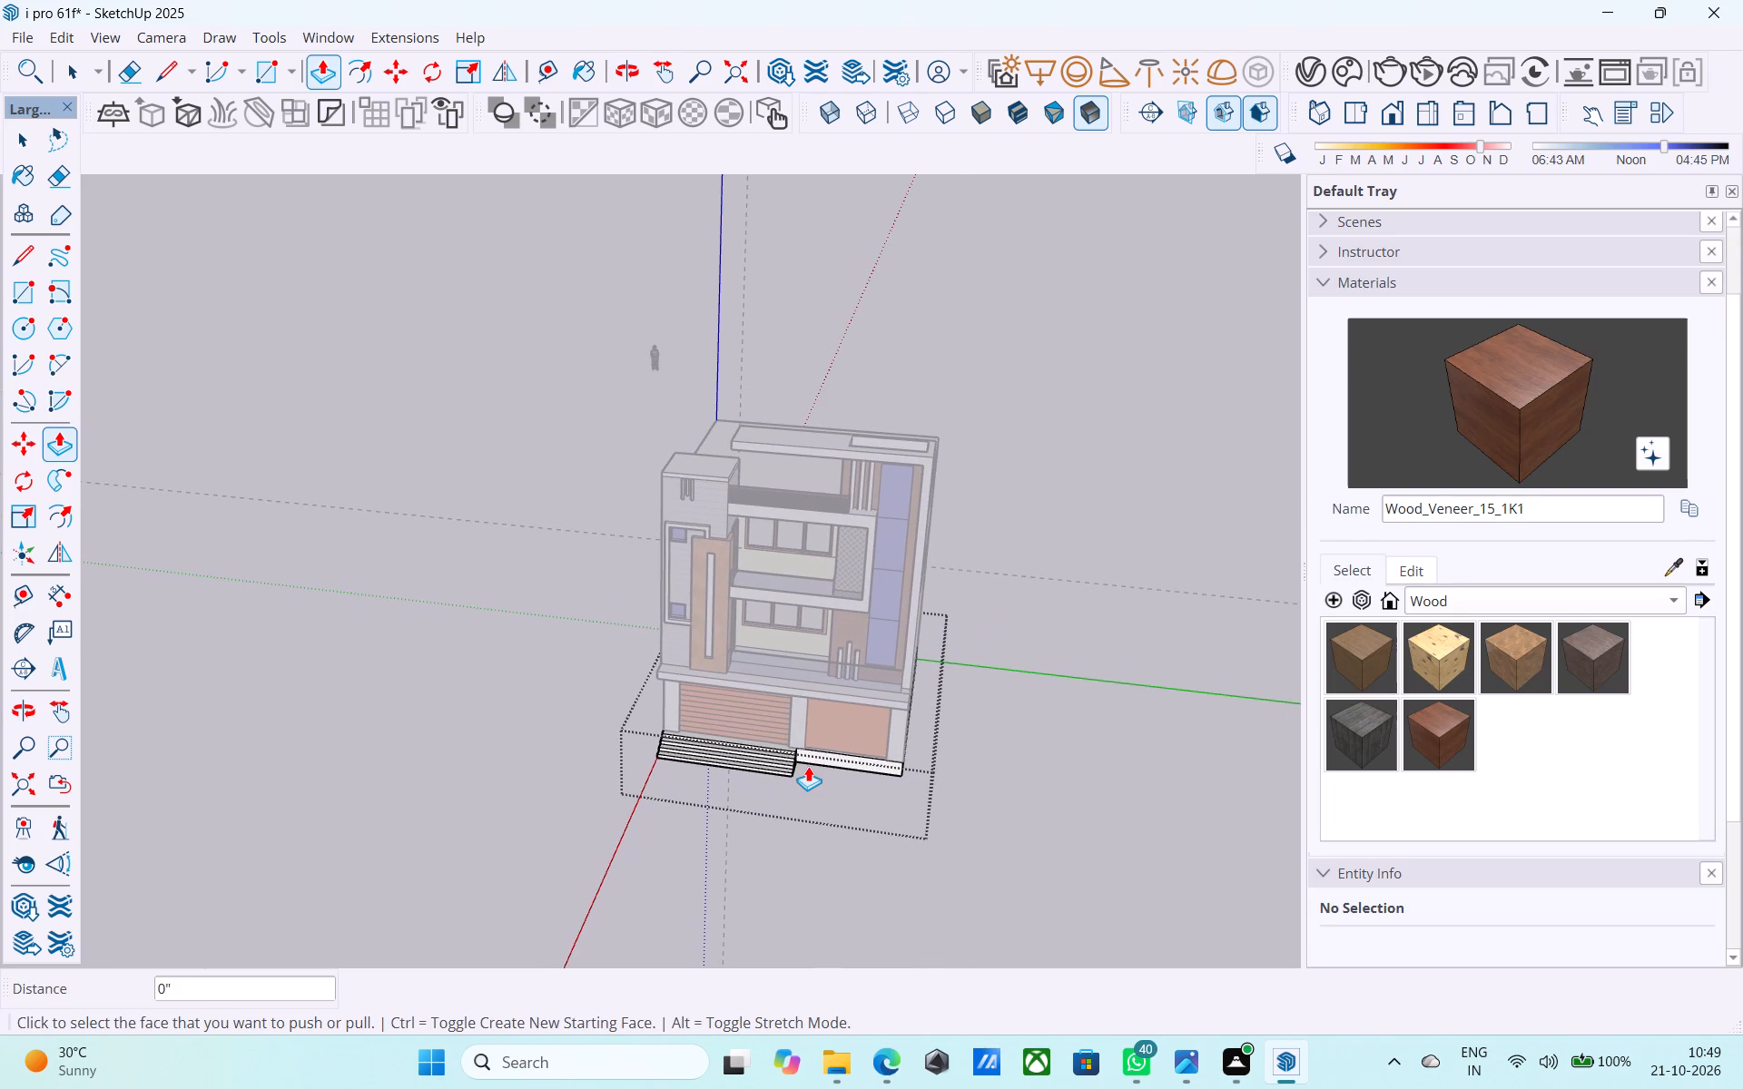
scroll(808, 766, "down", 4)
middle_click_drag(807, 790, 706, 702)
scroll(727, 721, "up", 4)
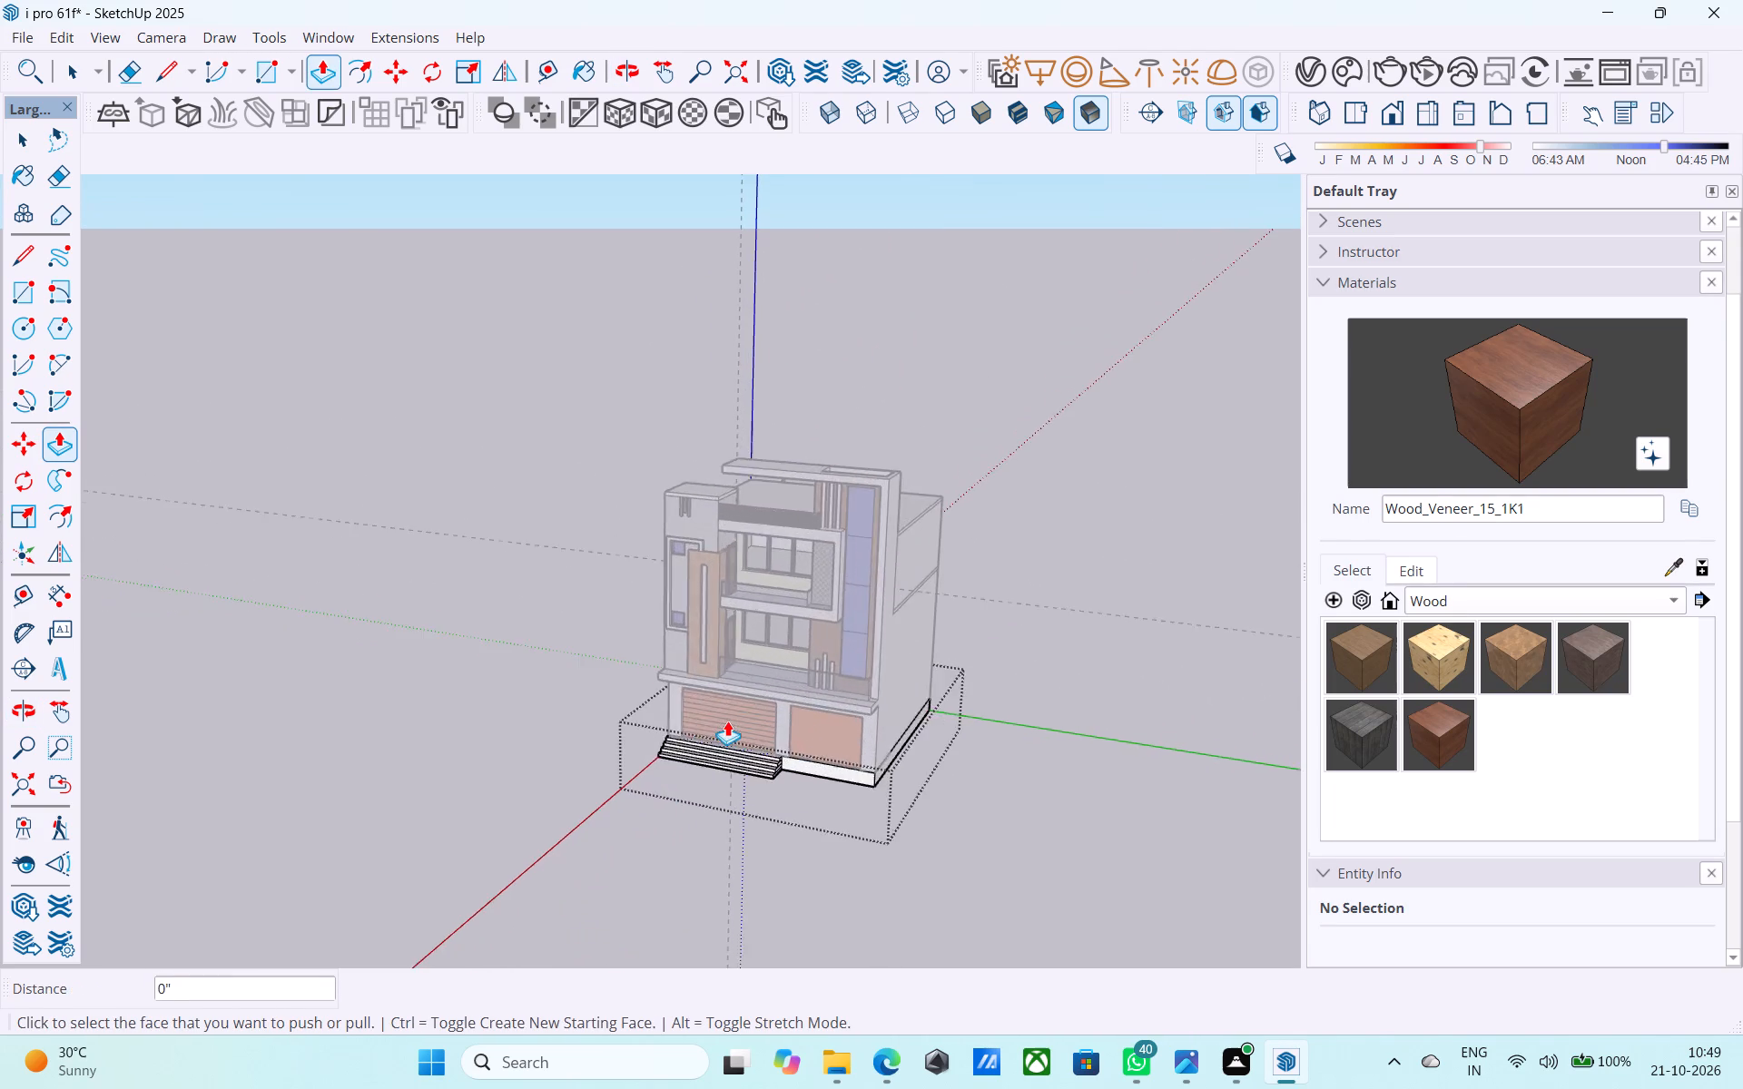
scroll(732, 721, "down", 5)
middle_click_drag(733, 724, 666, 696)
scroll(792, 808, "up", 8)
scroll(683, 711, "up", 5)
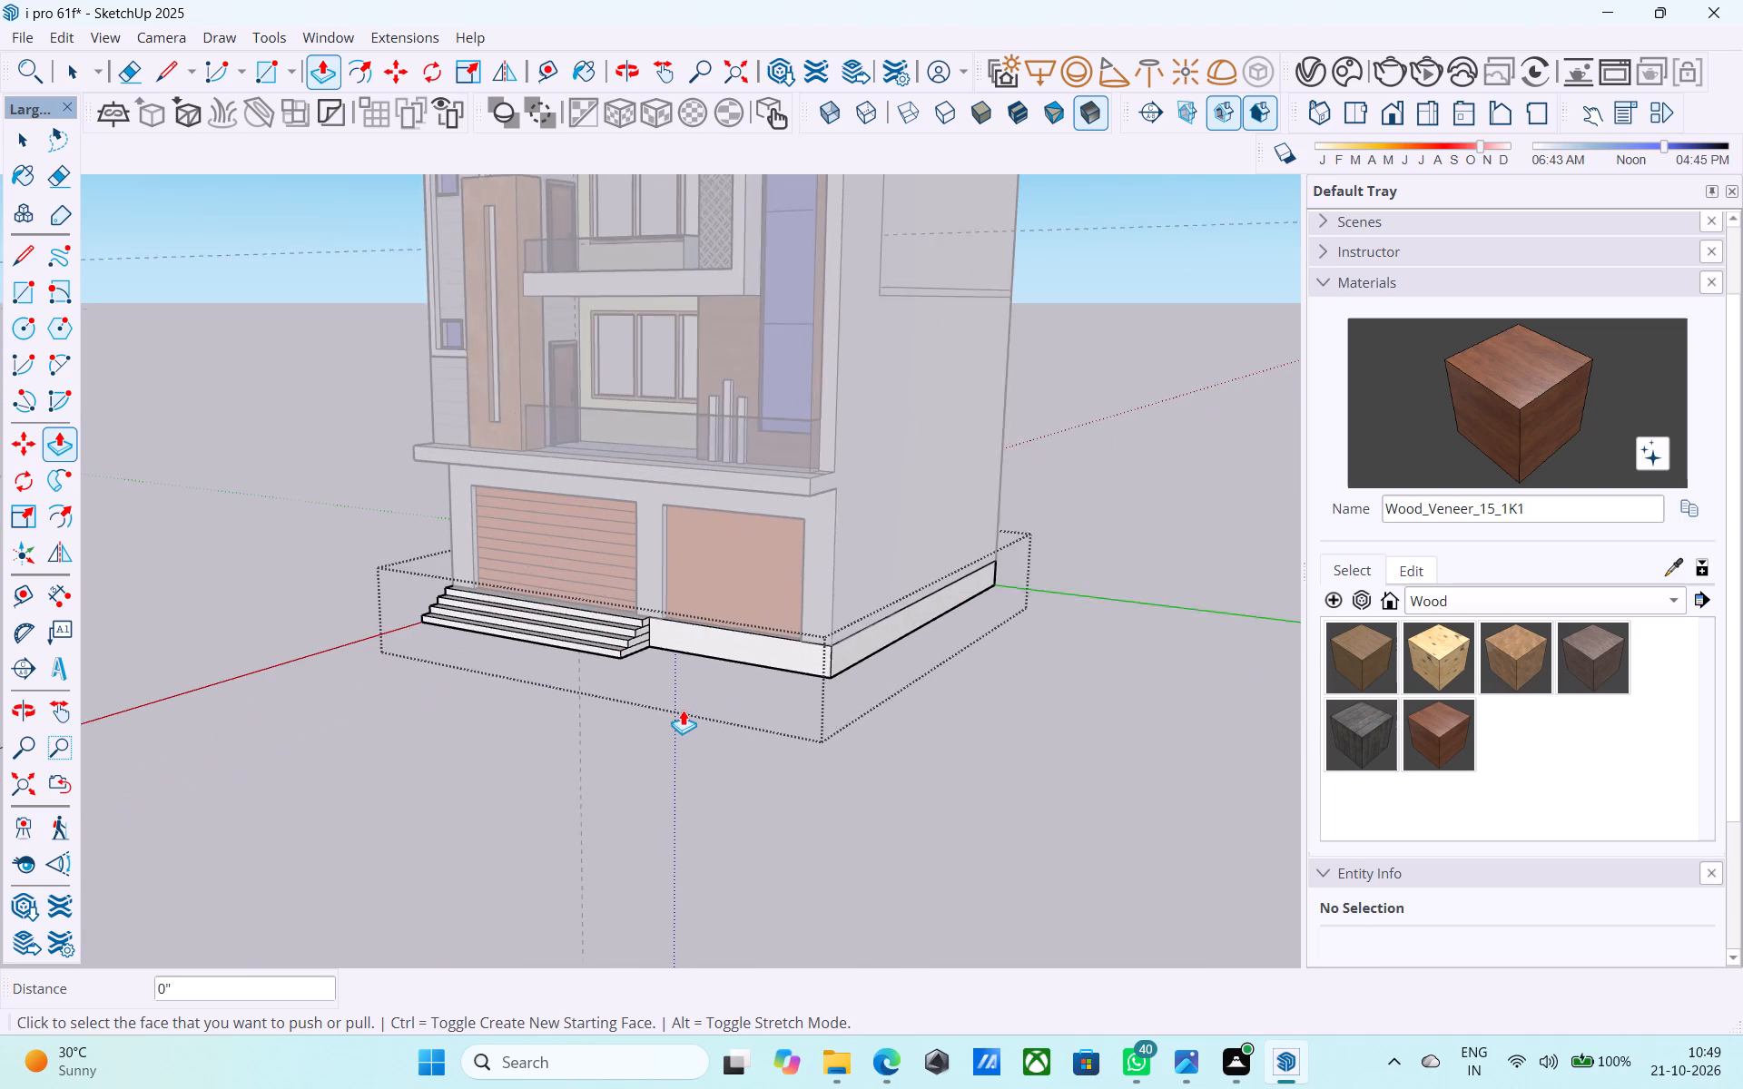
scroll(683, 710, "up", 2)
key("space")
Draw a 6' ground line outward along the red axis from the plinth's bottom front corner beside the plain shutter.
middle_click_drag(665, 697, 606, 690)
scroll(613, 692, "up", 4)
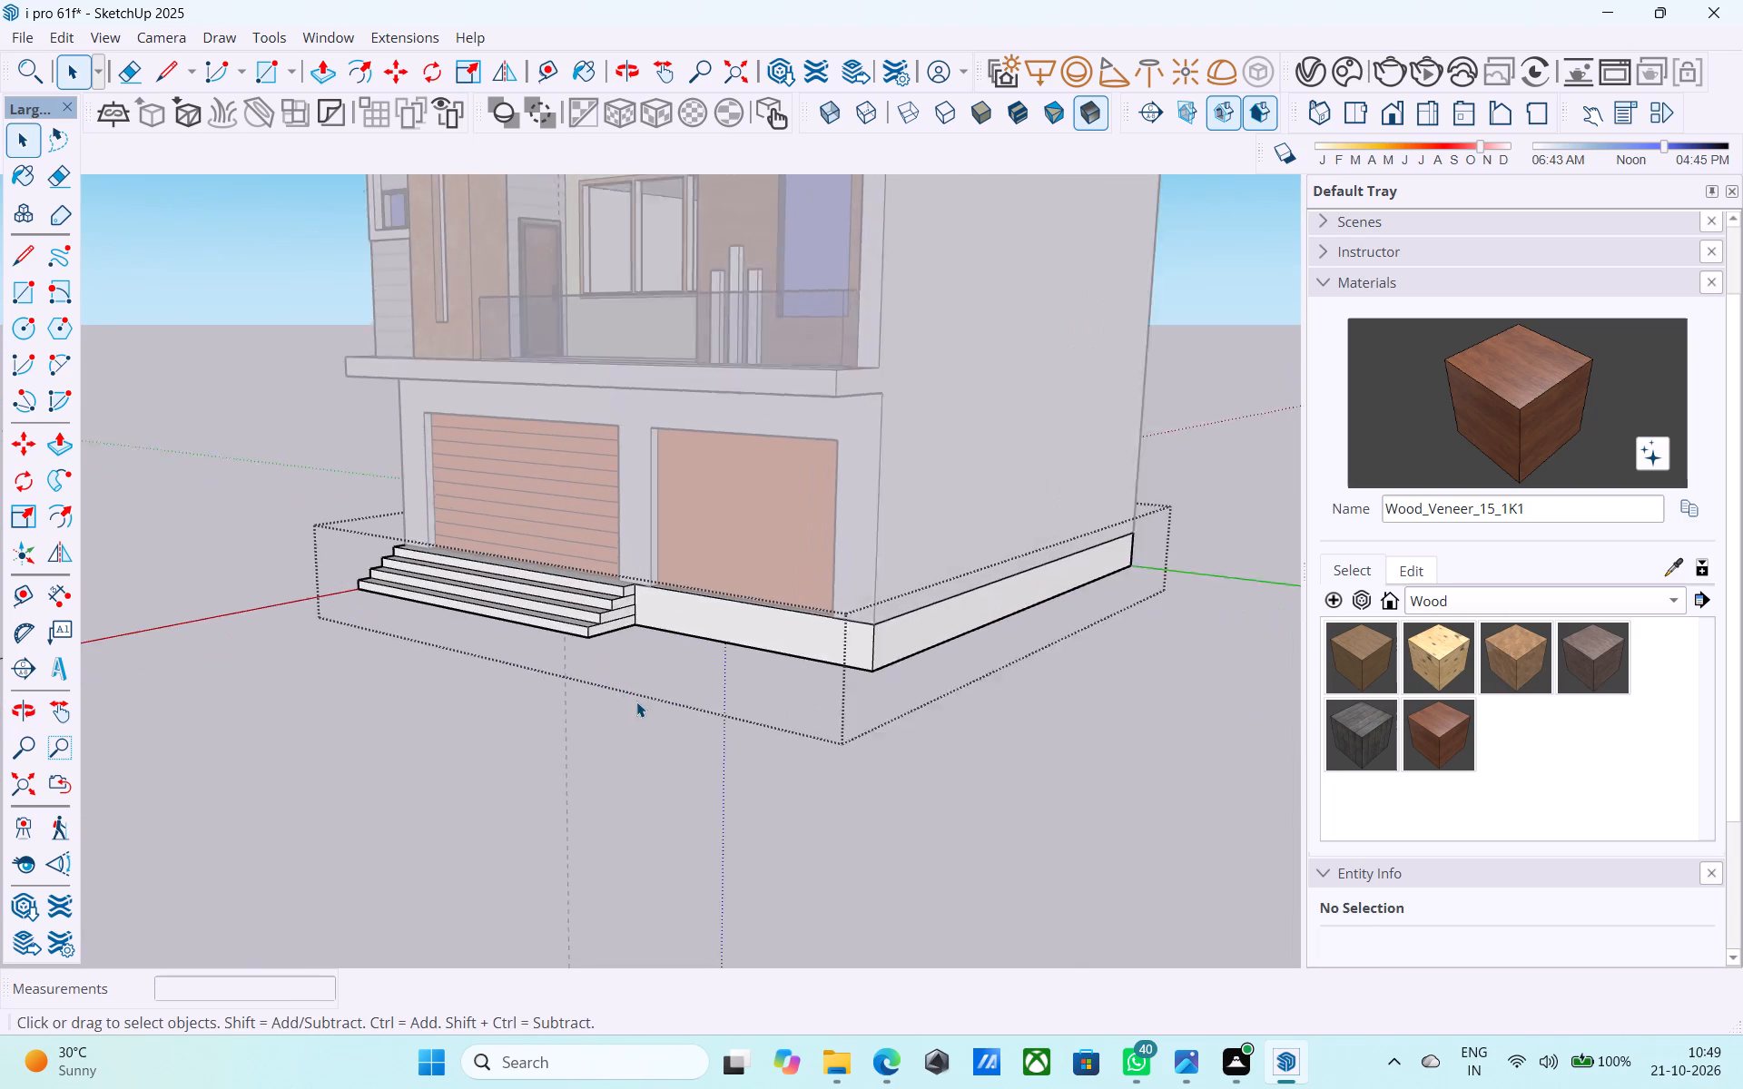
middle_click_drag(743, 704, 700, 700)
scroll(740, 704, "up", 1)
key("l")
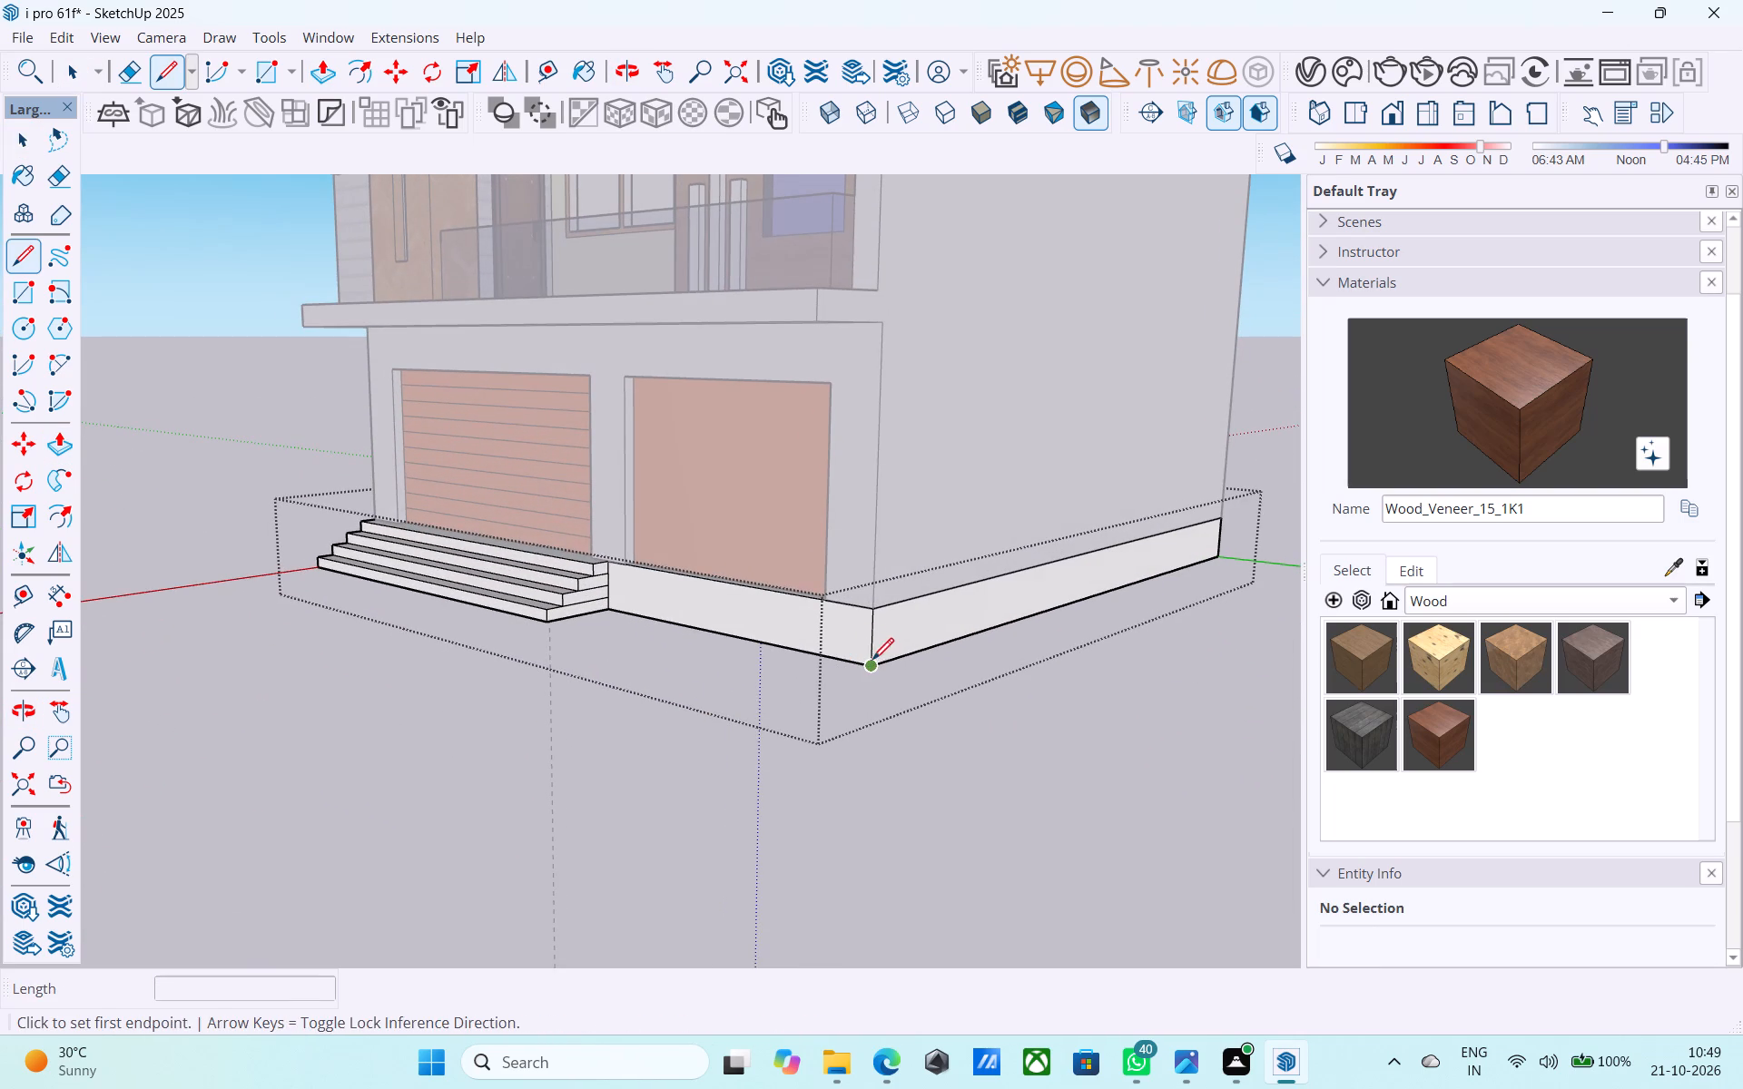
left_click(872, 663)
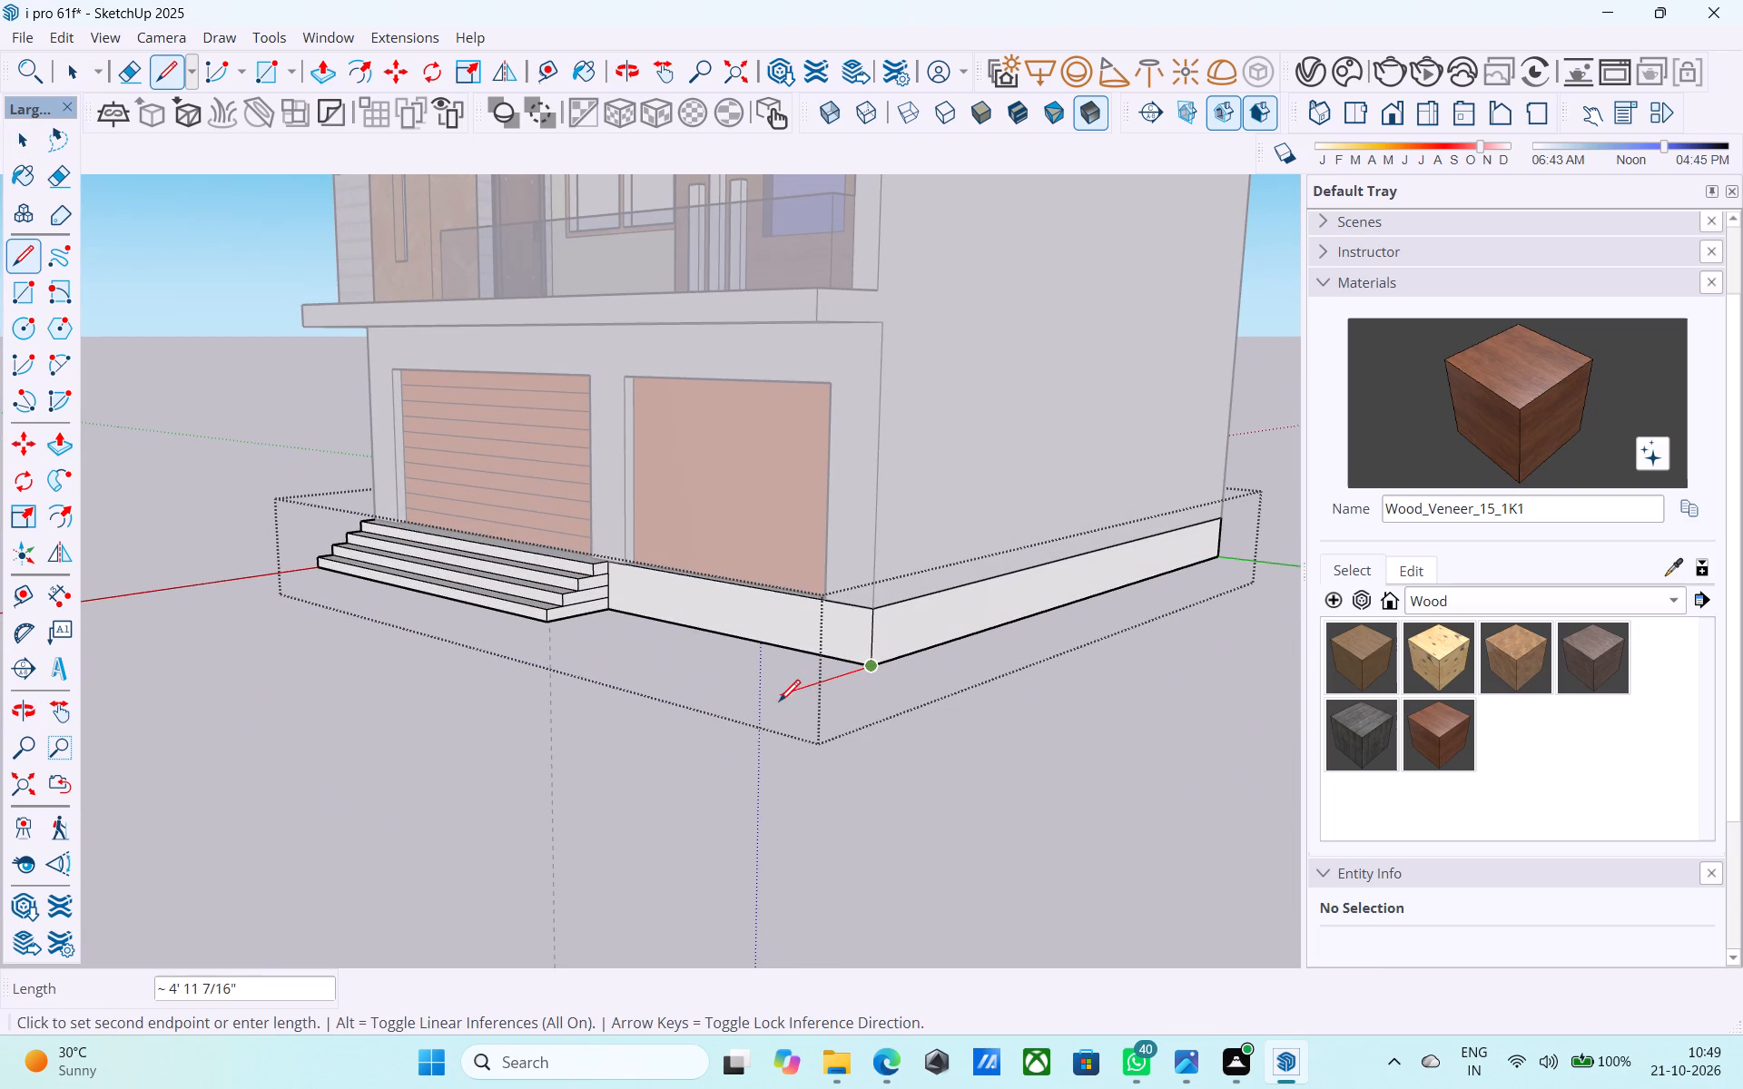
type("6'")
key("Return")
middle_click_drag(521, 670, 733, 870)
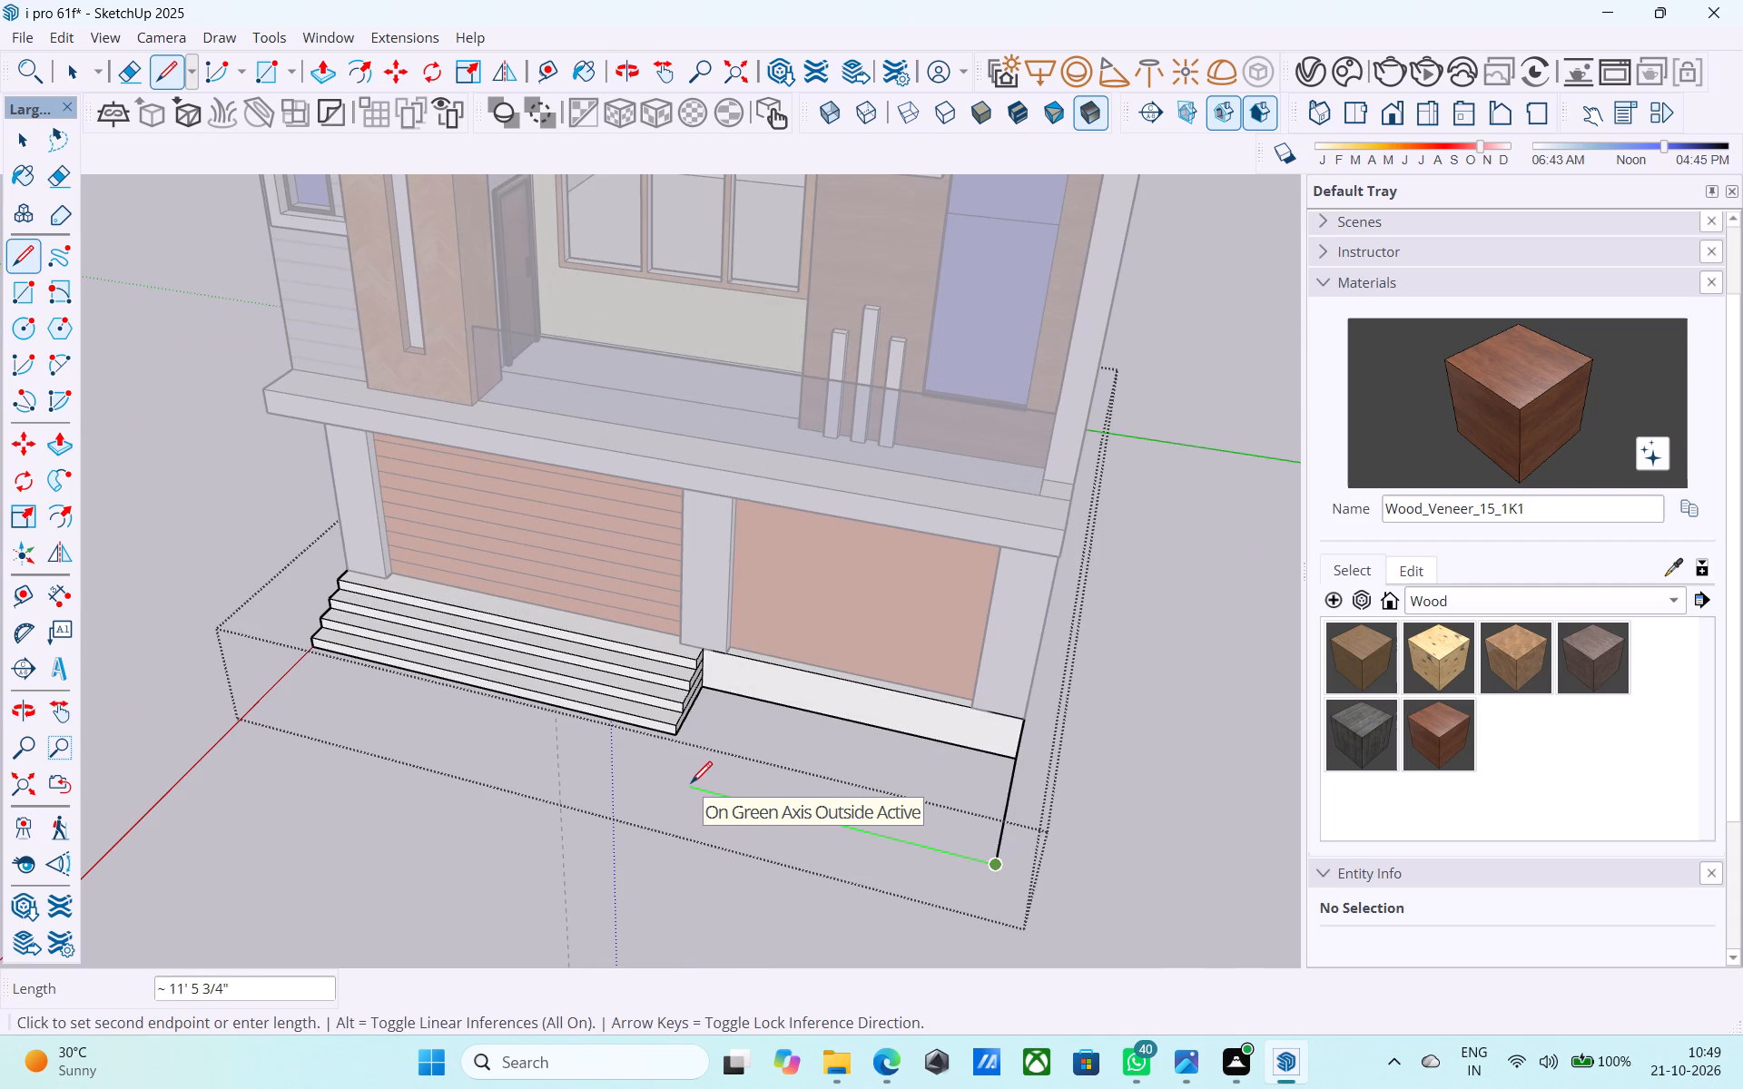
key("l")
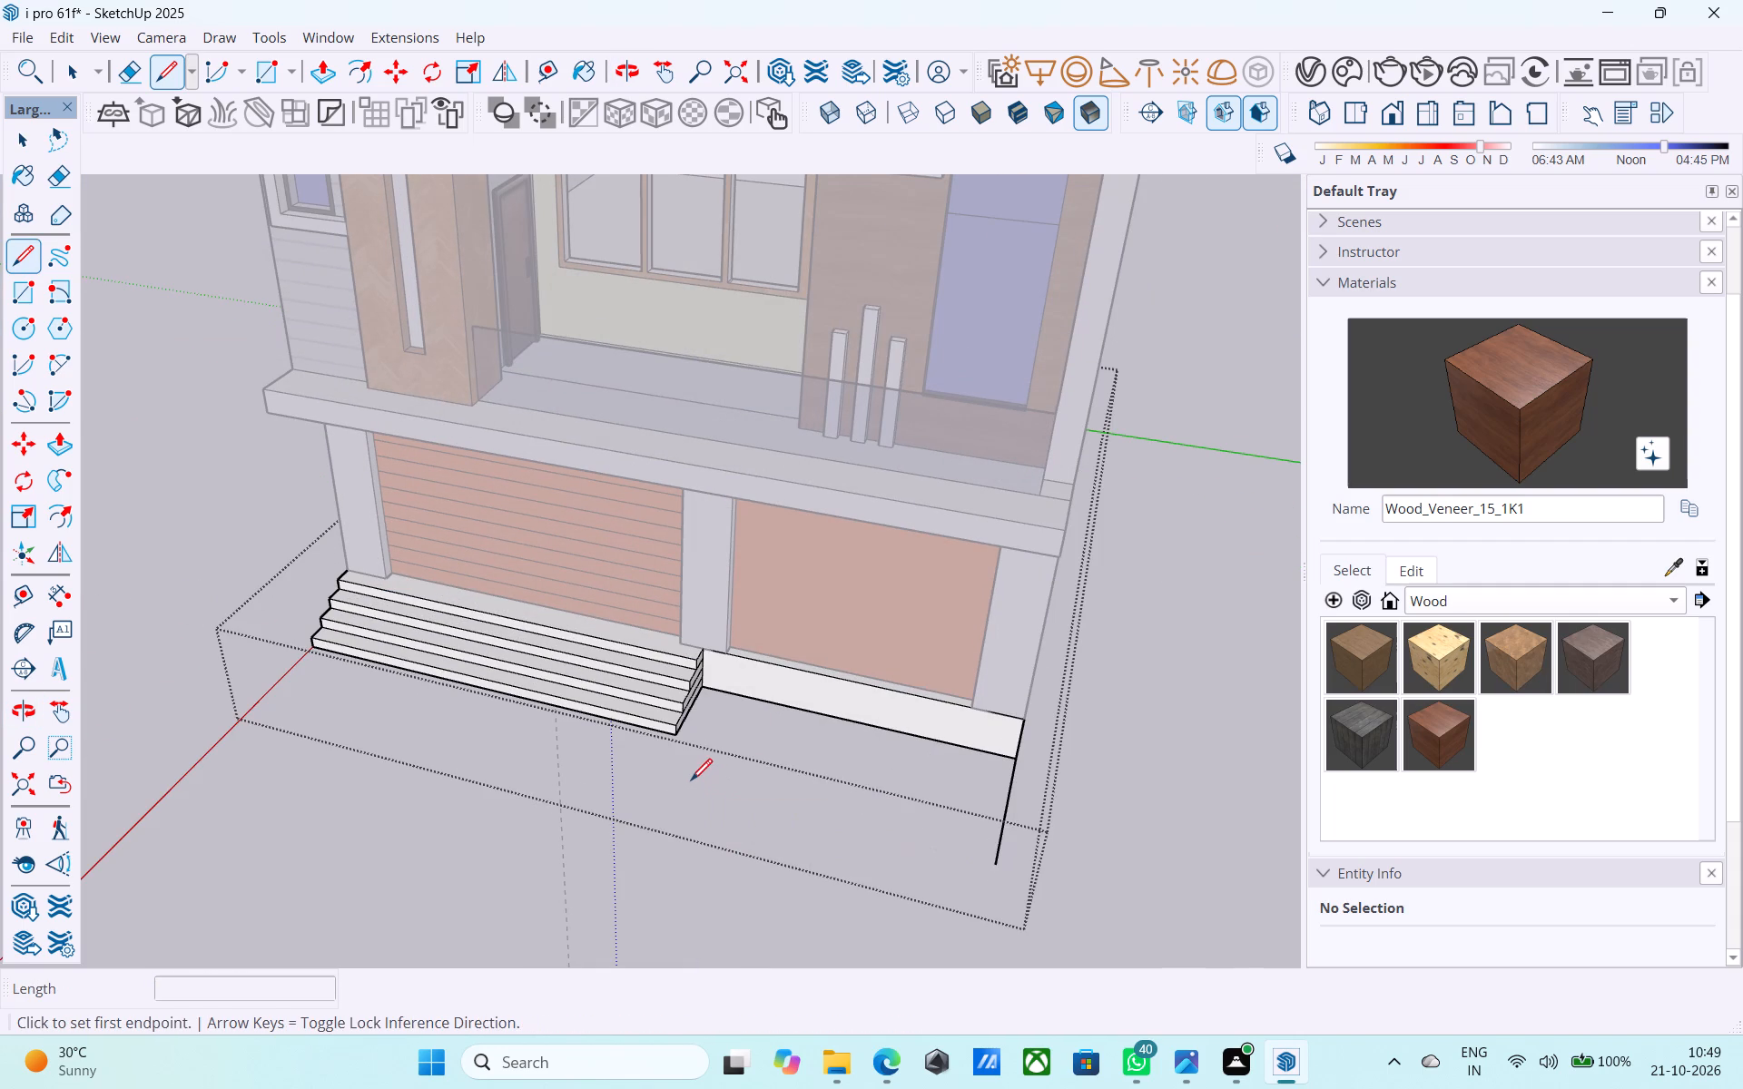
Draw a parallel 6' ground line from where the stairs meet the plinth and join the outer ends into a closed rectangle.
scroll(685, 753, "up", 4)
left_click(672, 729)
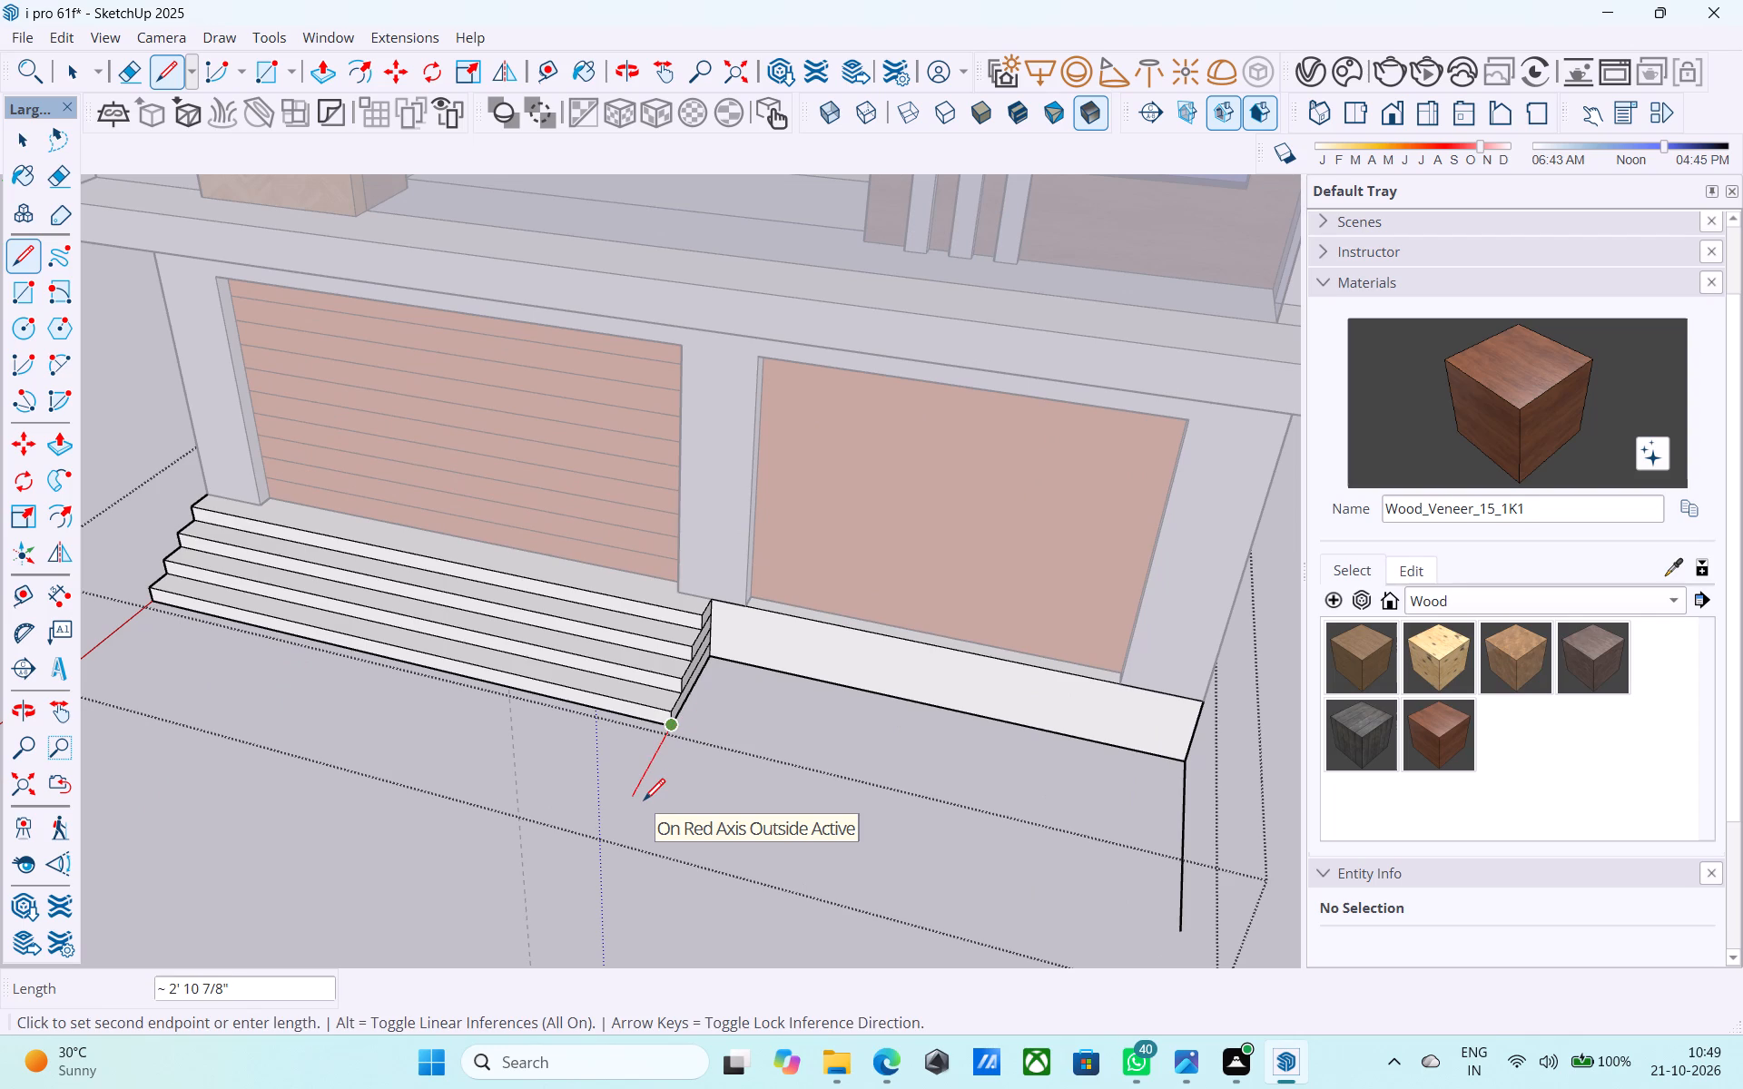
key("l")
left_click(713, 663)
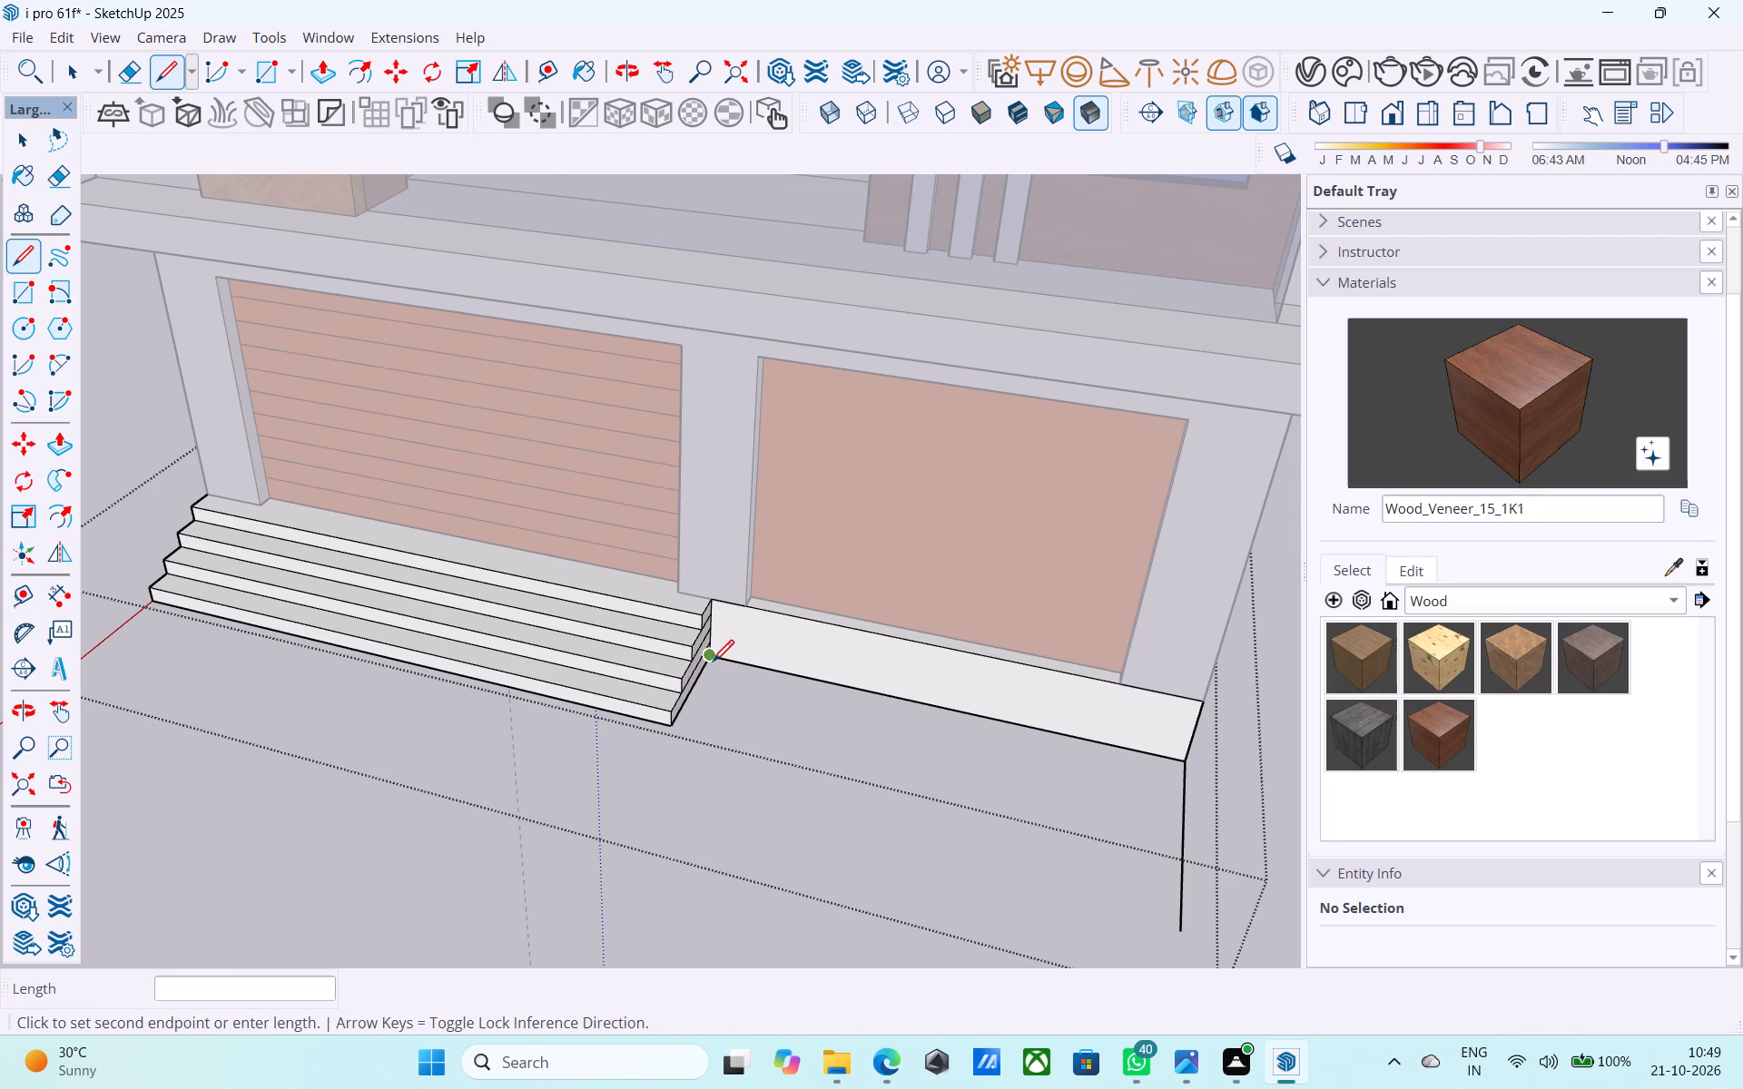
type("6'")
key("Return")
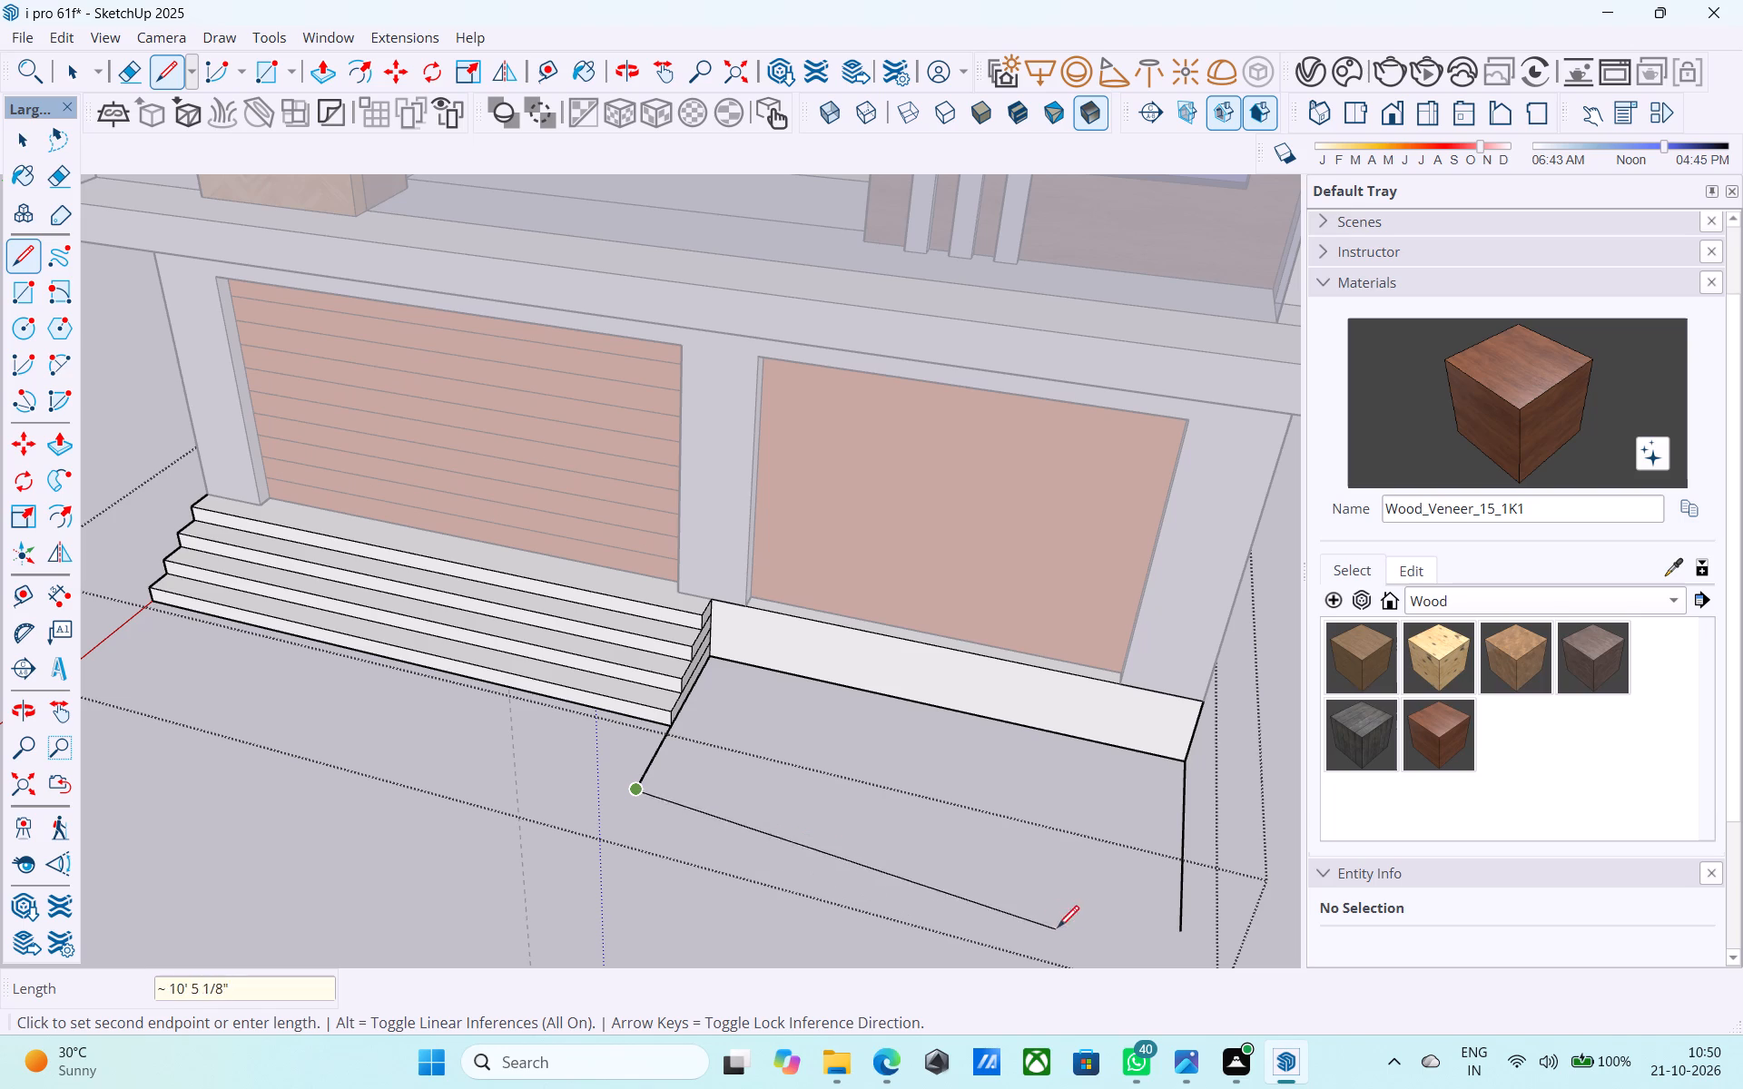
left_click(1186, 931)
scroll(996, 882, "down", 4)
middle_click_drag(981, 874, 845, 821)
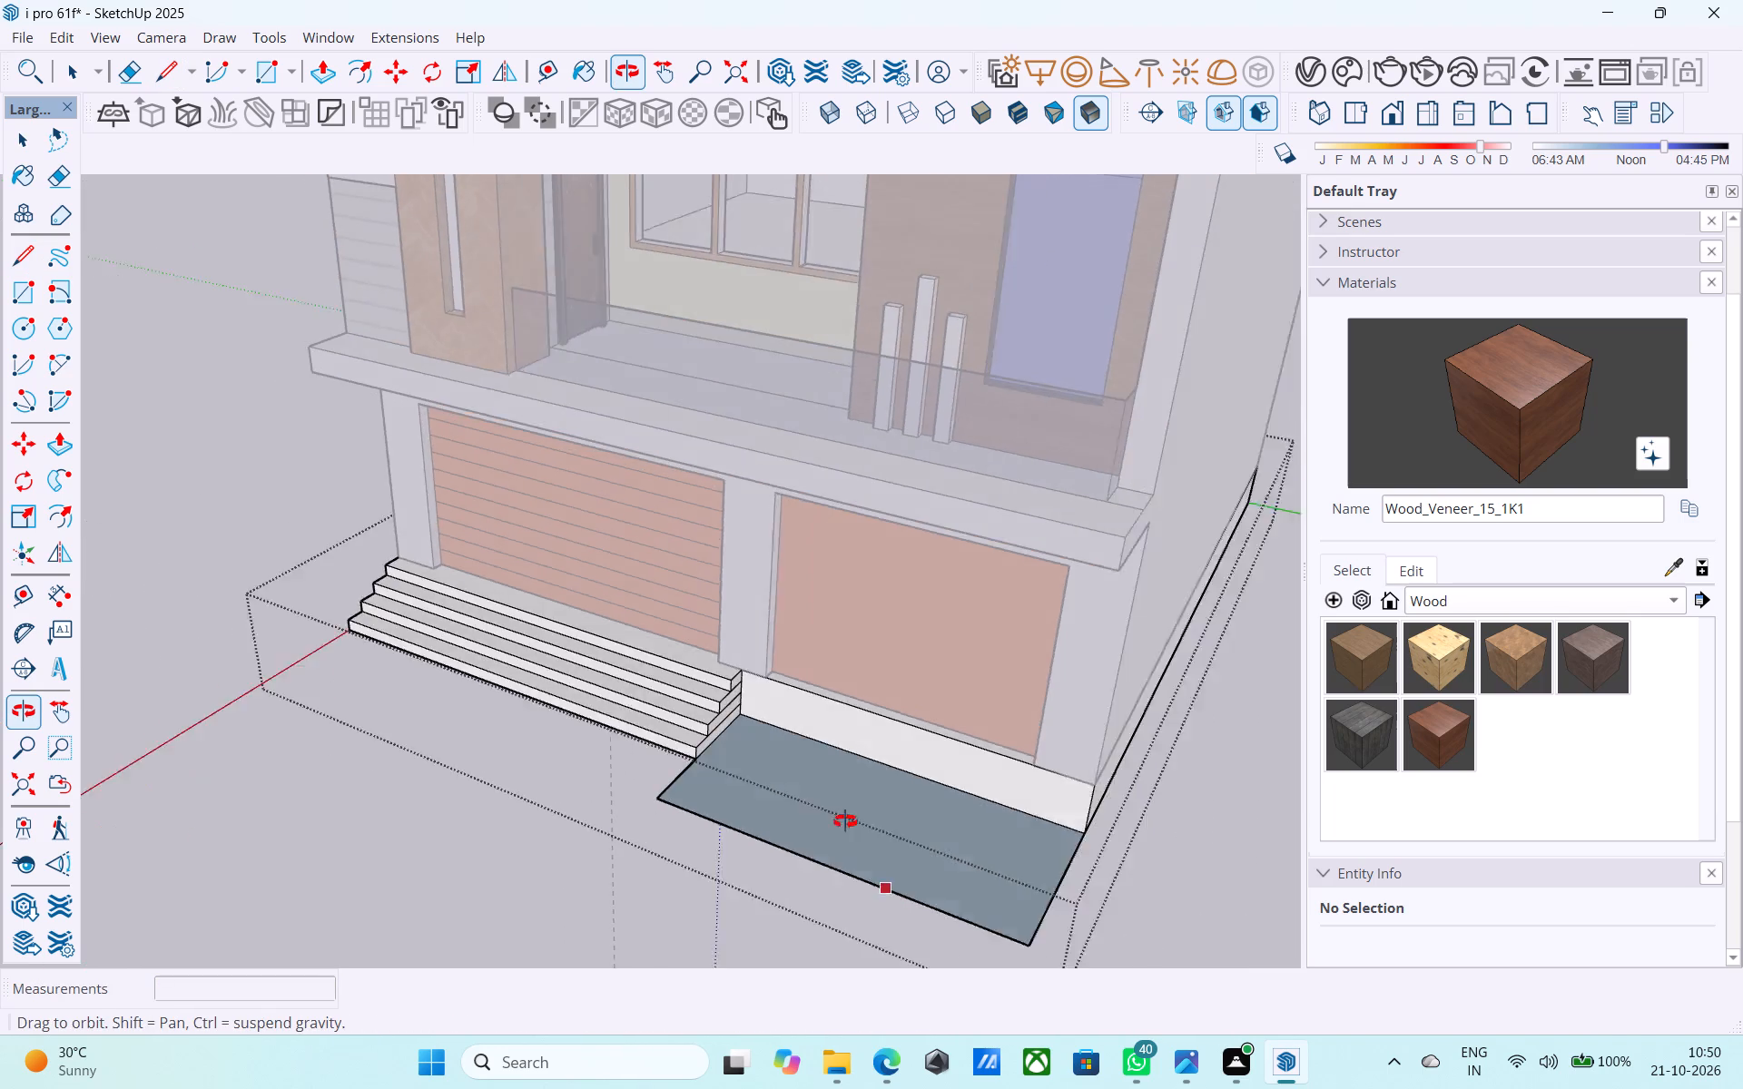
middle_click_drag(845, 821, 782, 809)
Draw sloping edges from the plinth's two top corners to the rectangle's outer corners, forming a ramp before the plain shutter.
key("space")
left_click(775, 806)
middle_click_drag(999, 835, 975, 813)
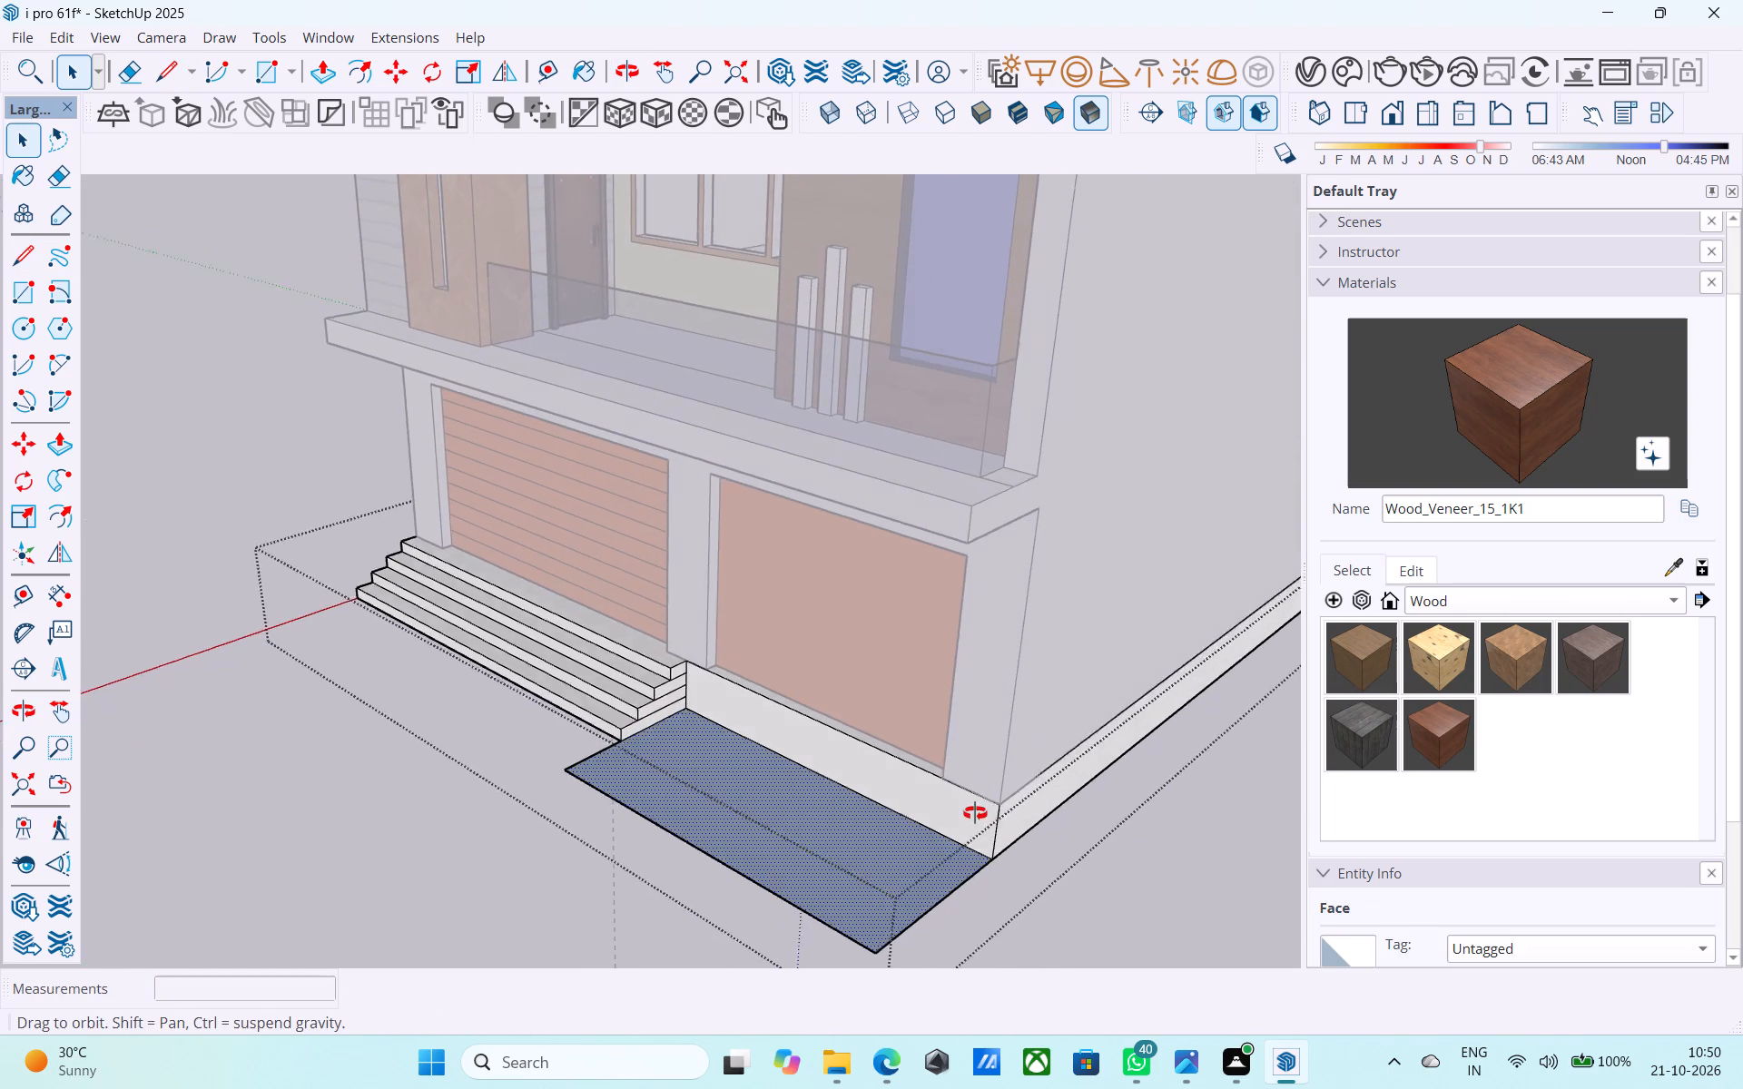
middle_click_drag(975, 813, 972, 810)
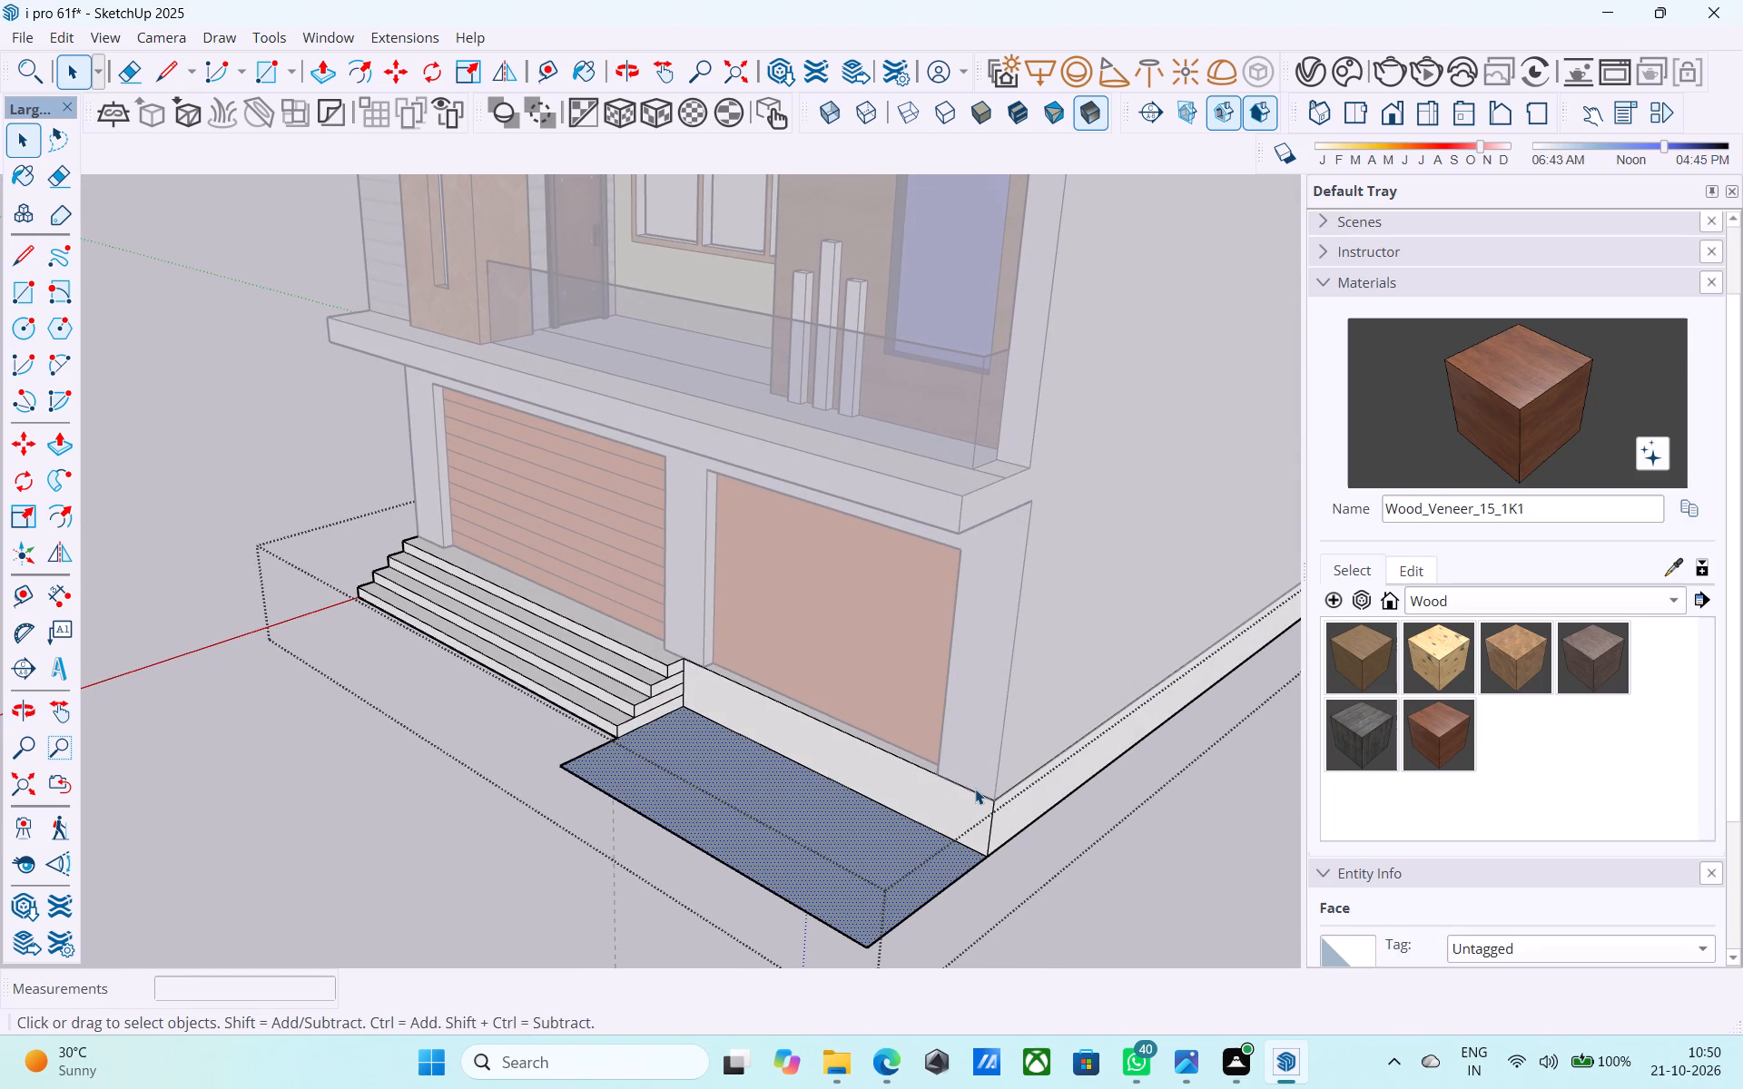
scroll(975, 789, "down", 3)
middle_click_drag(975, 789, 931, 731)
middle_click_drag(967, 819, 942, 800)
scroll(942, 800, "up", 3)
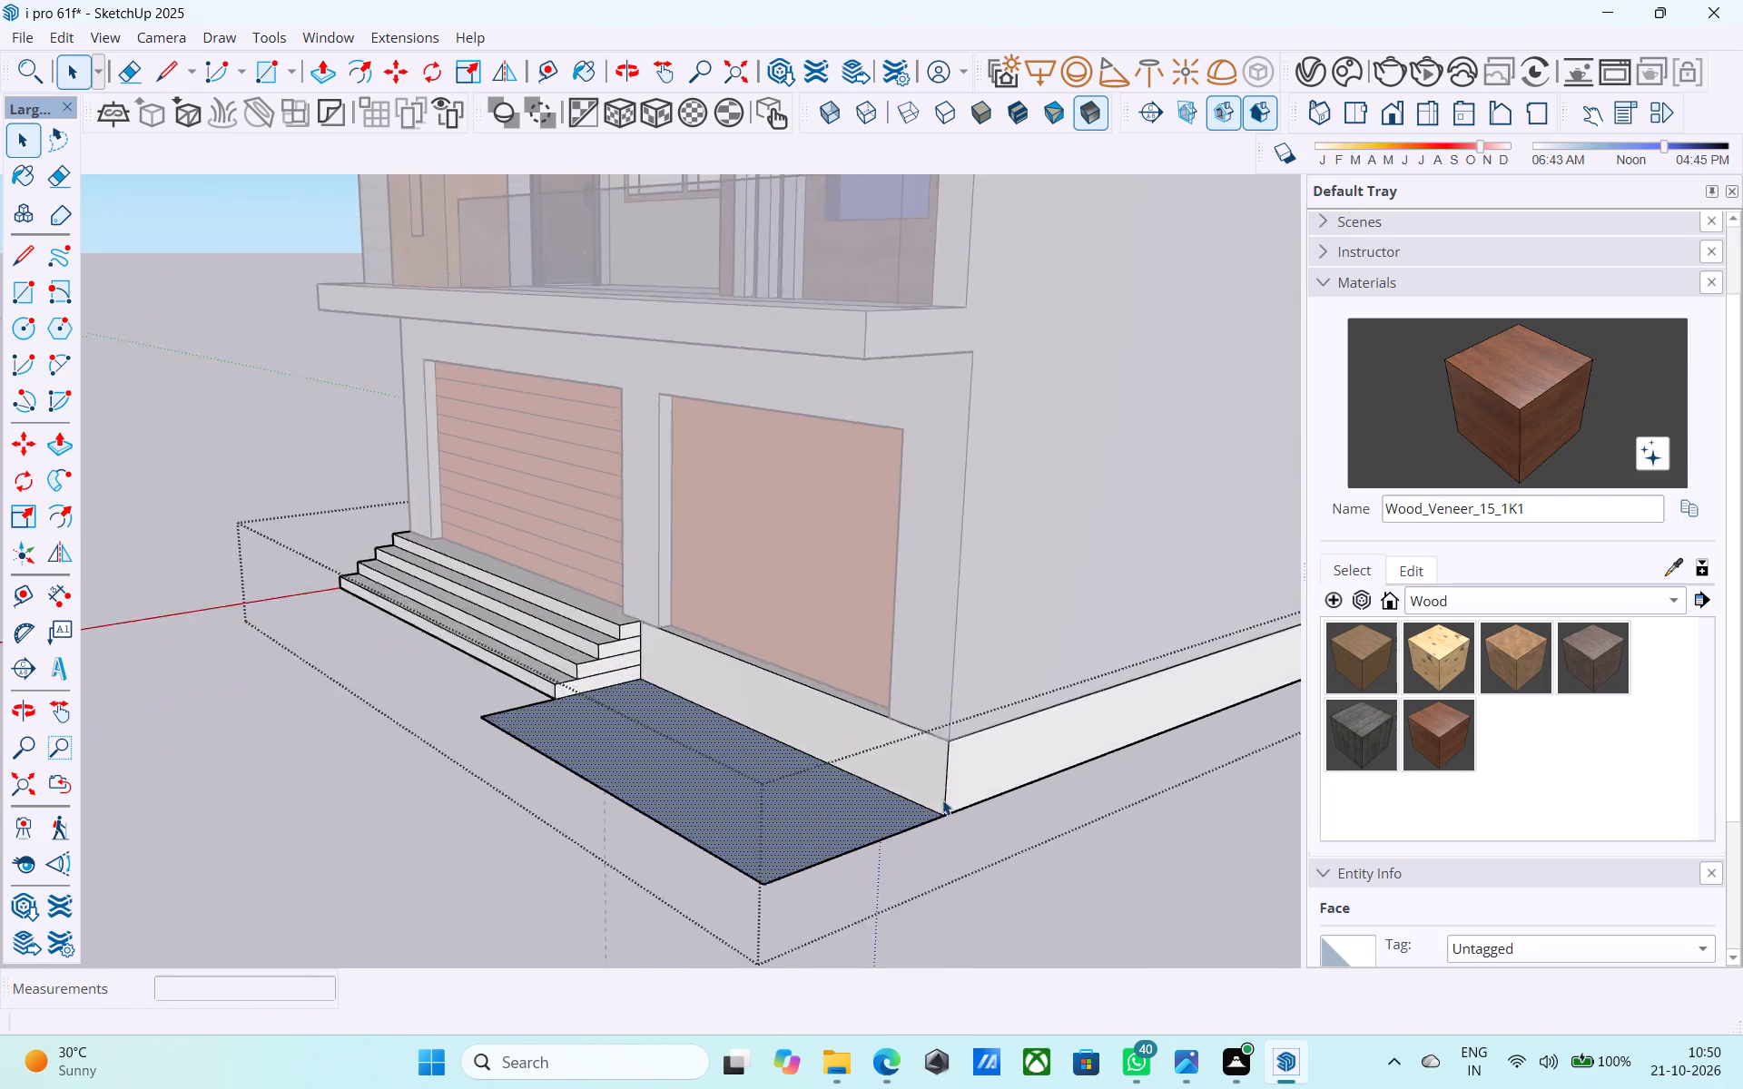
scroll(942, 800, "up", 2)
middle_click(935, 802)
scroll(934, 795, "up", 3)
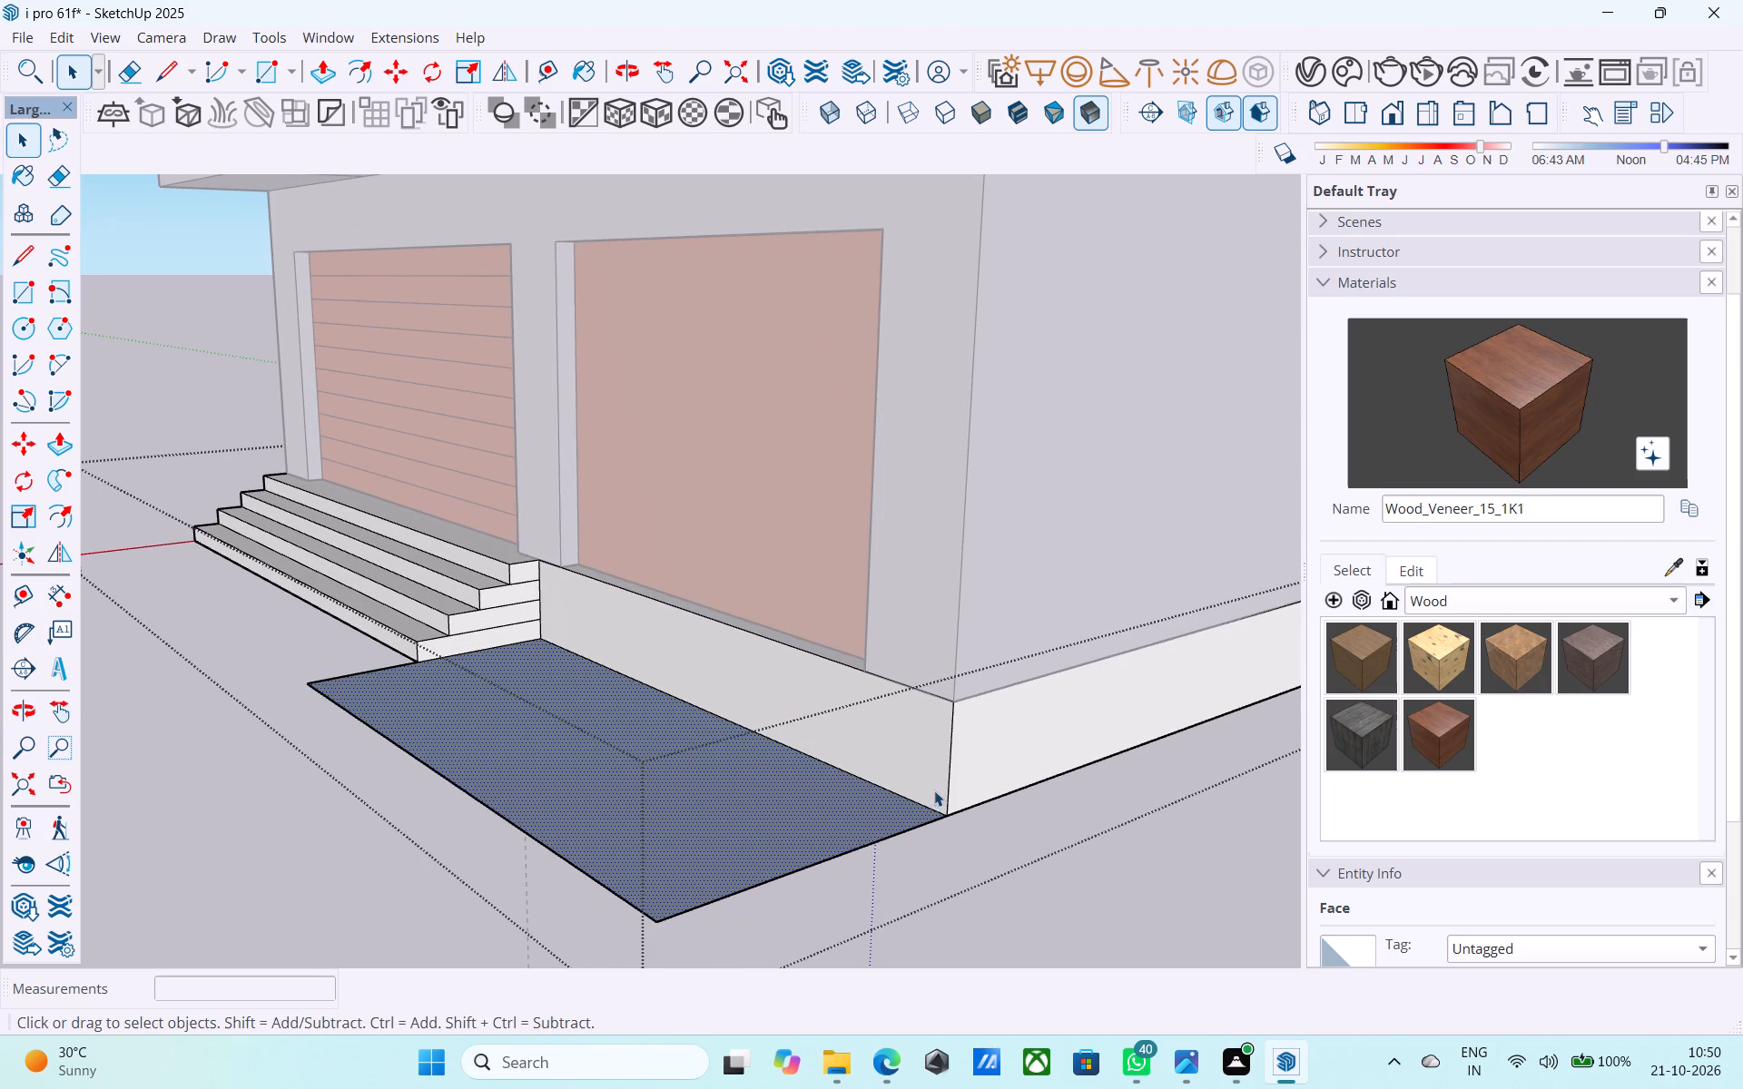
key("l")
left_click(954, 702)
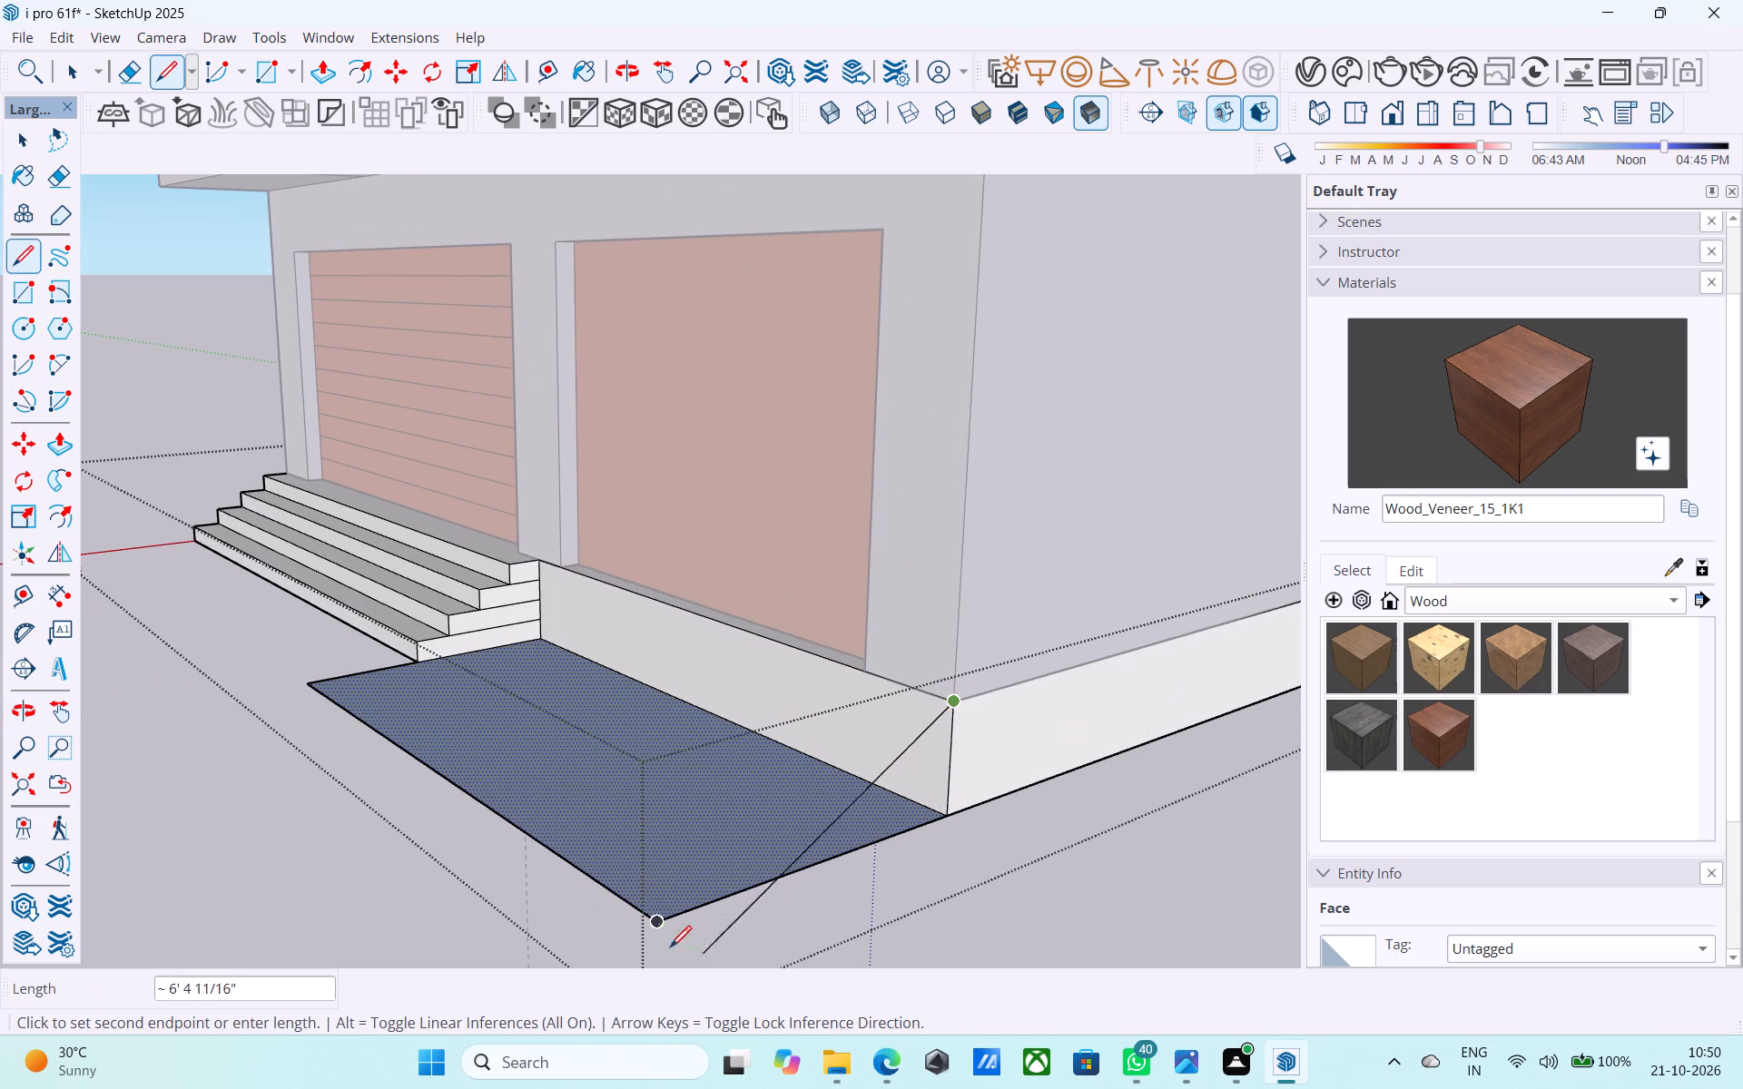
left_click(662, 927)
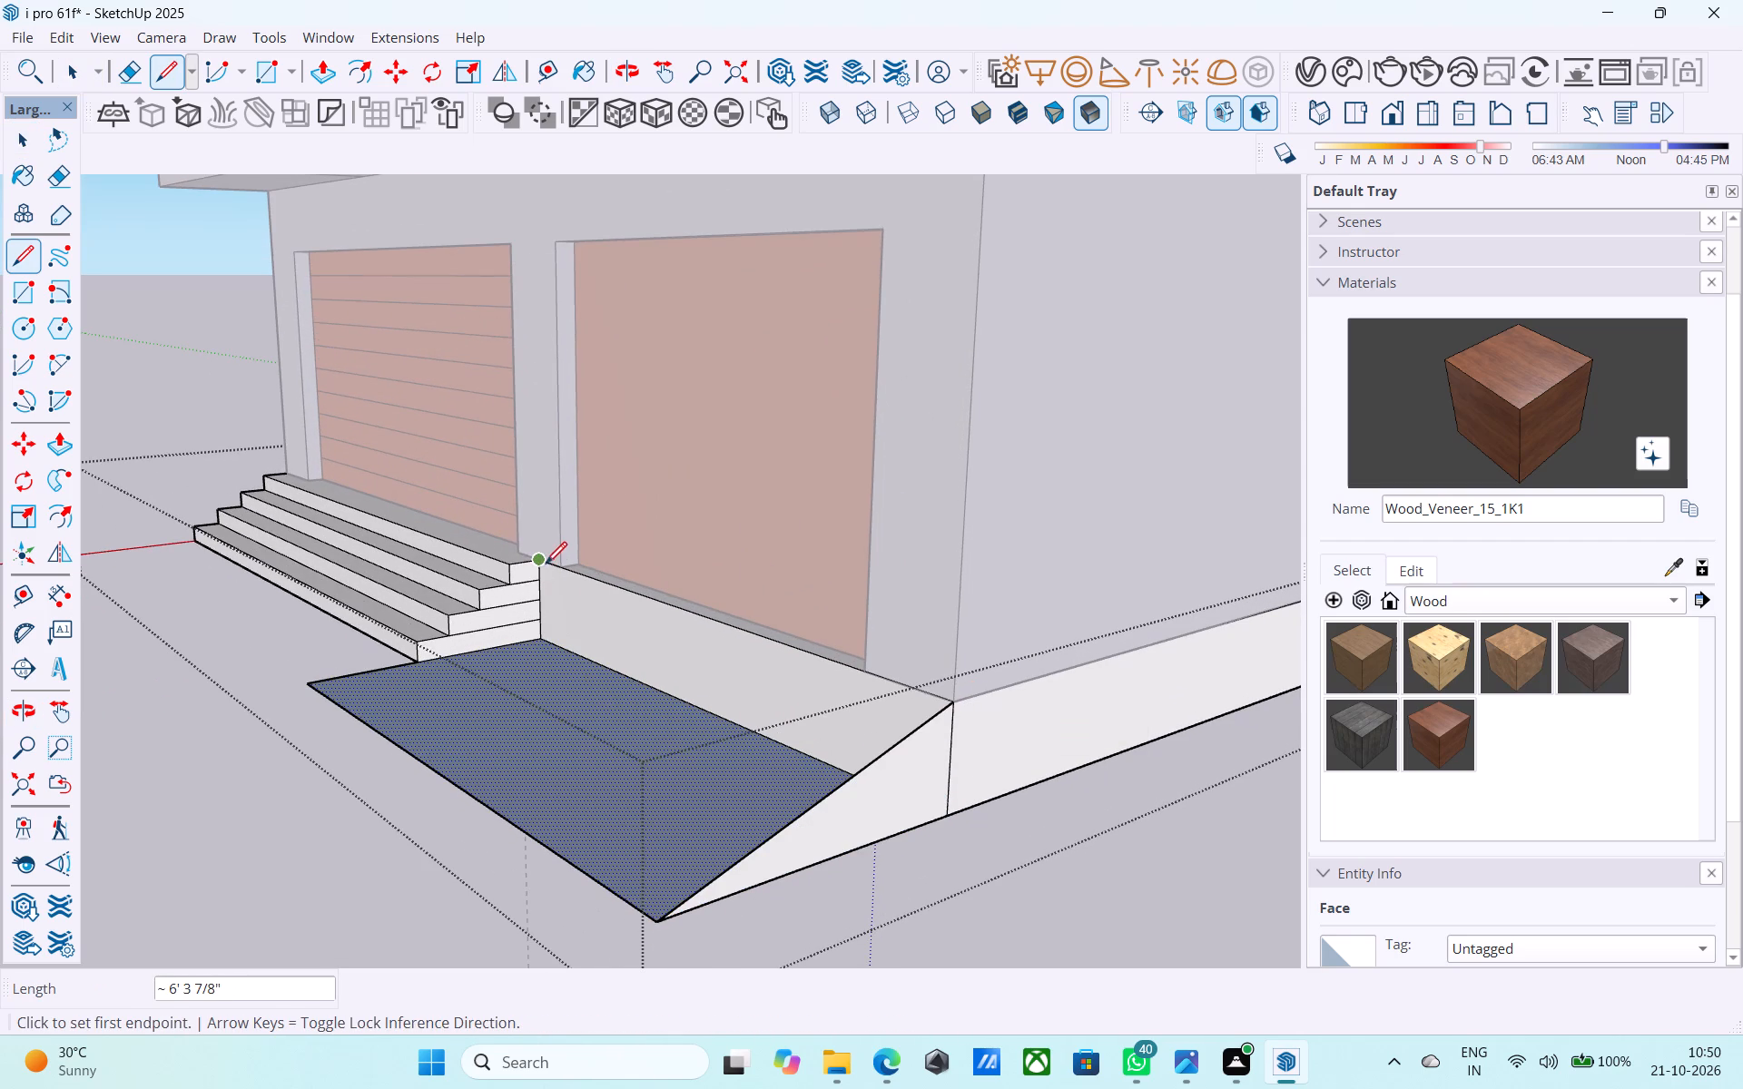
left_click(546, 565)
left_click(314, 684)
middle_click_drag(381, 724, 649, 748)
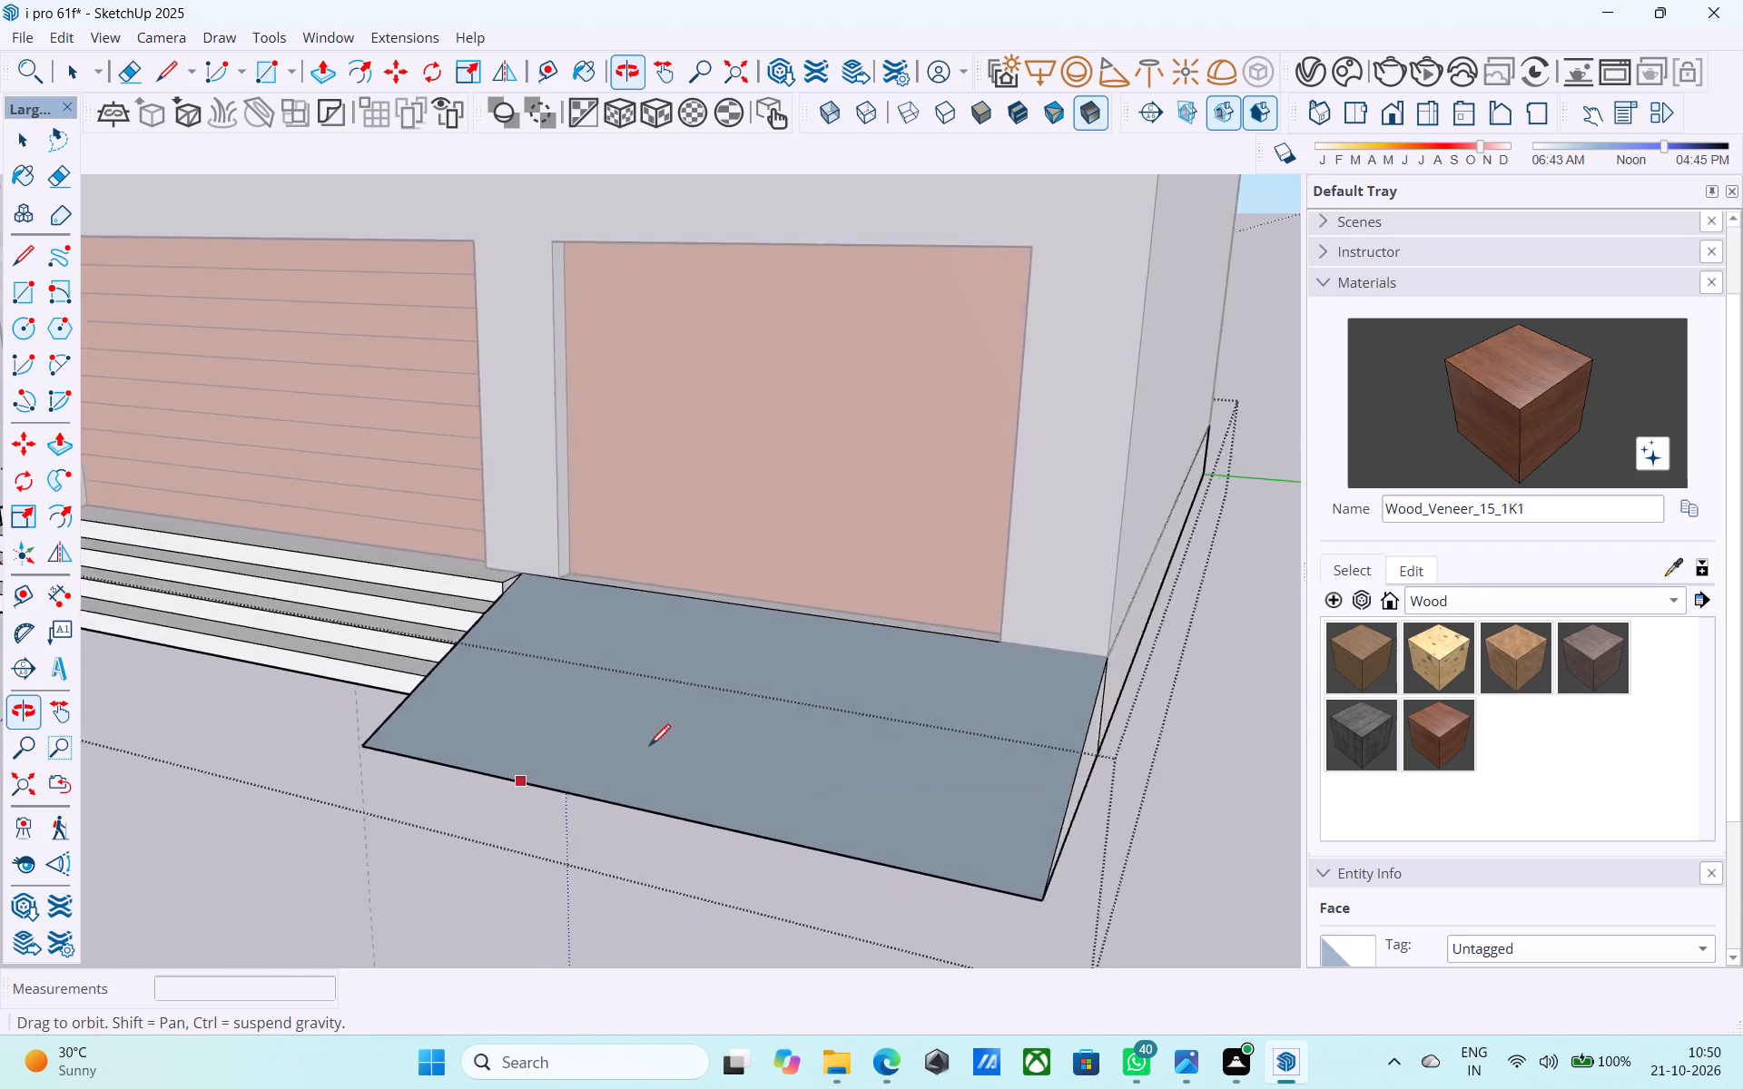
middle_click_drag(649, 748, 636, 748)
Reverse the ramp's sloping face.
scroll(690, 749, "down", 6)
middle_click_drag(703, 756, 530, 740)
key("space")
left_click(617, 717)
right_click(617, 716)
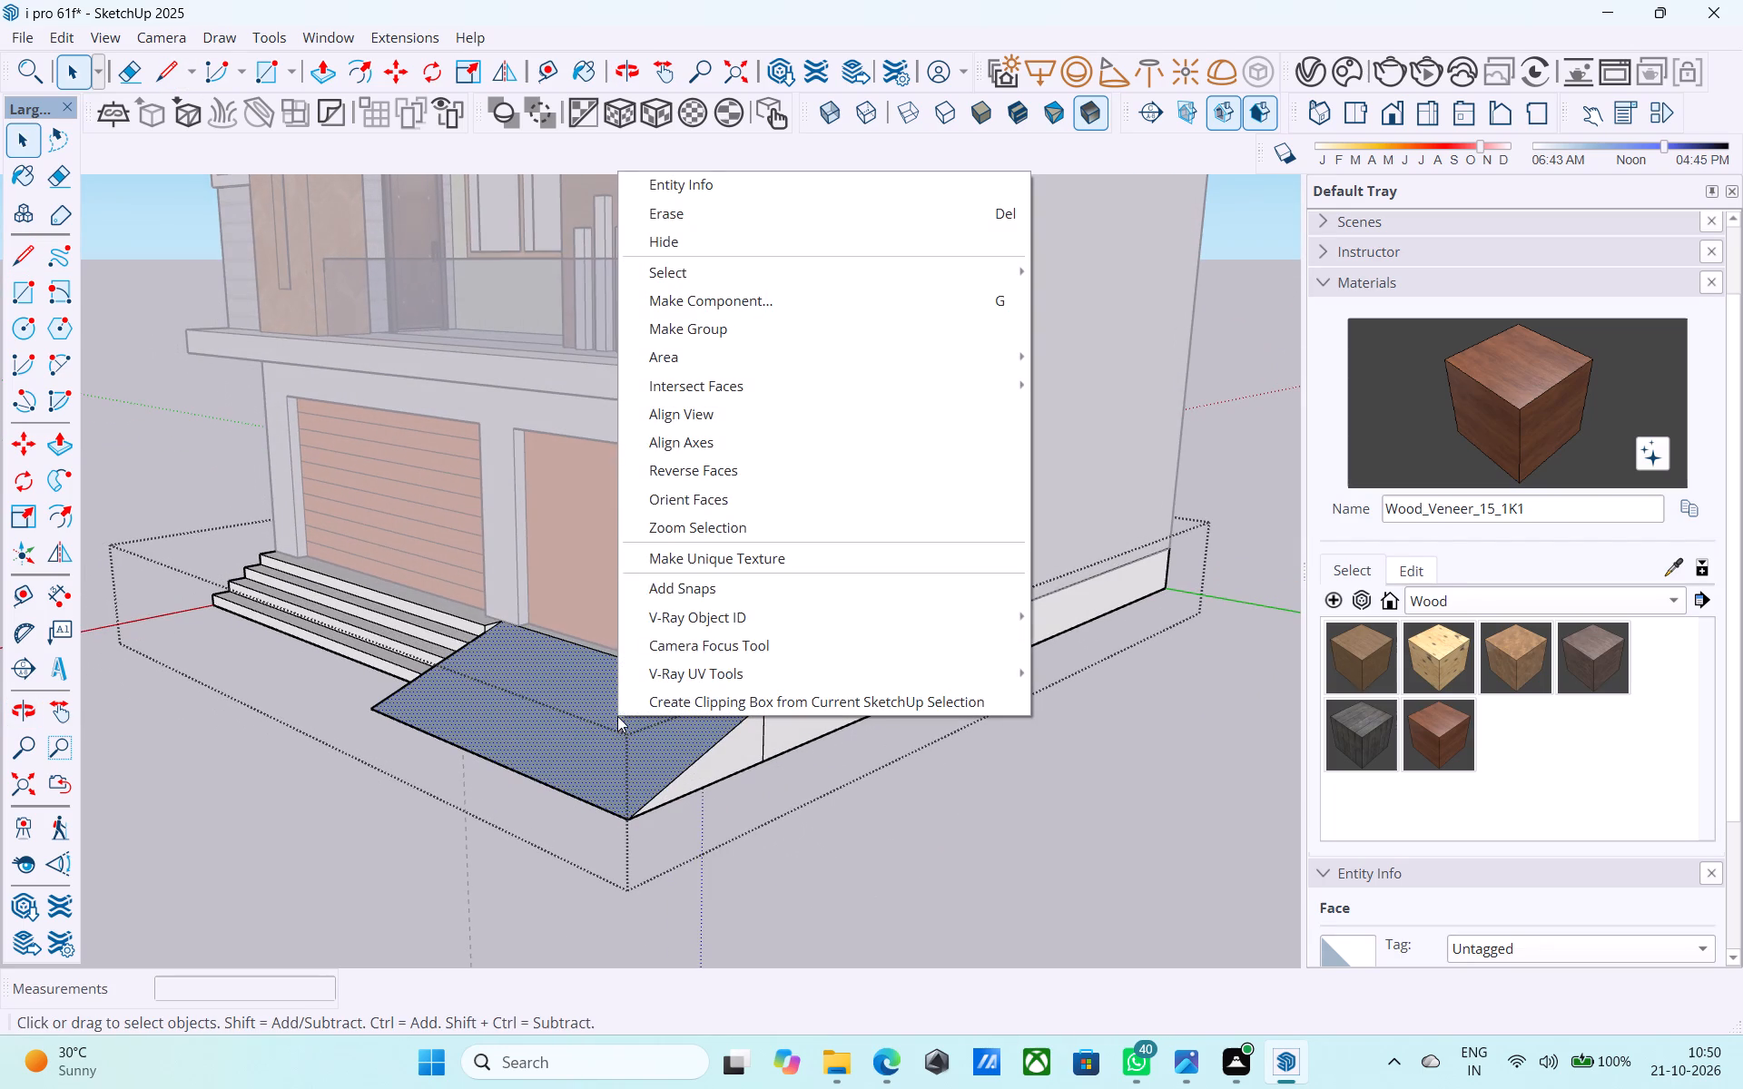
left_click(744, 476)
Close the plinth group and open the house group for editing.
scroll(736, 495, "down", 5)
middle_click_drag(717, 523, 954, 557)
scroll(995, 553, "down", 5)
middle_click_drag(719, 554, 1002, 444)
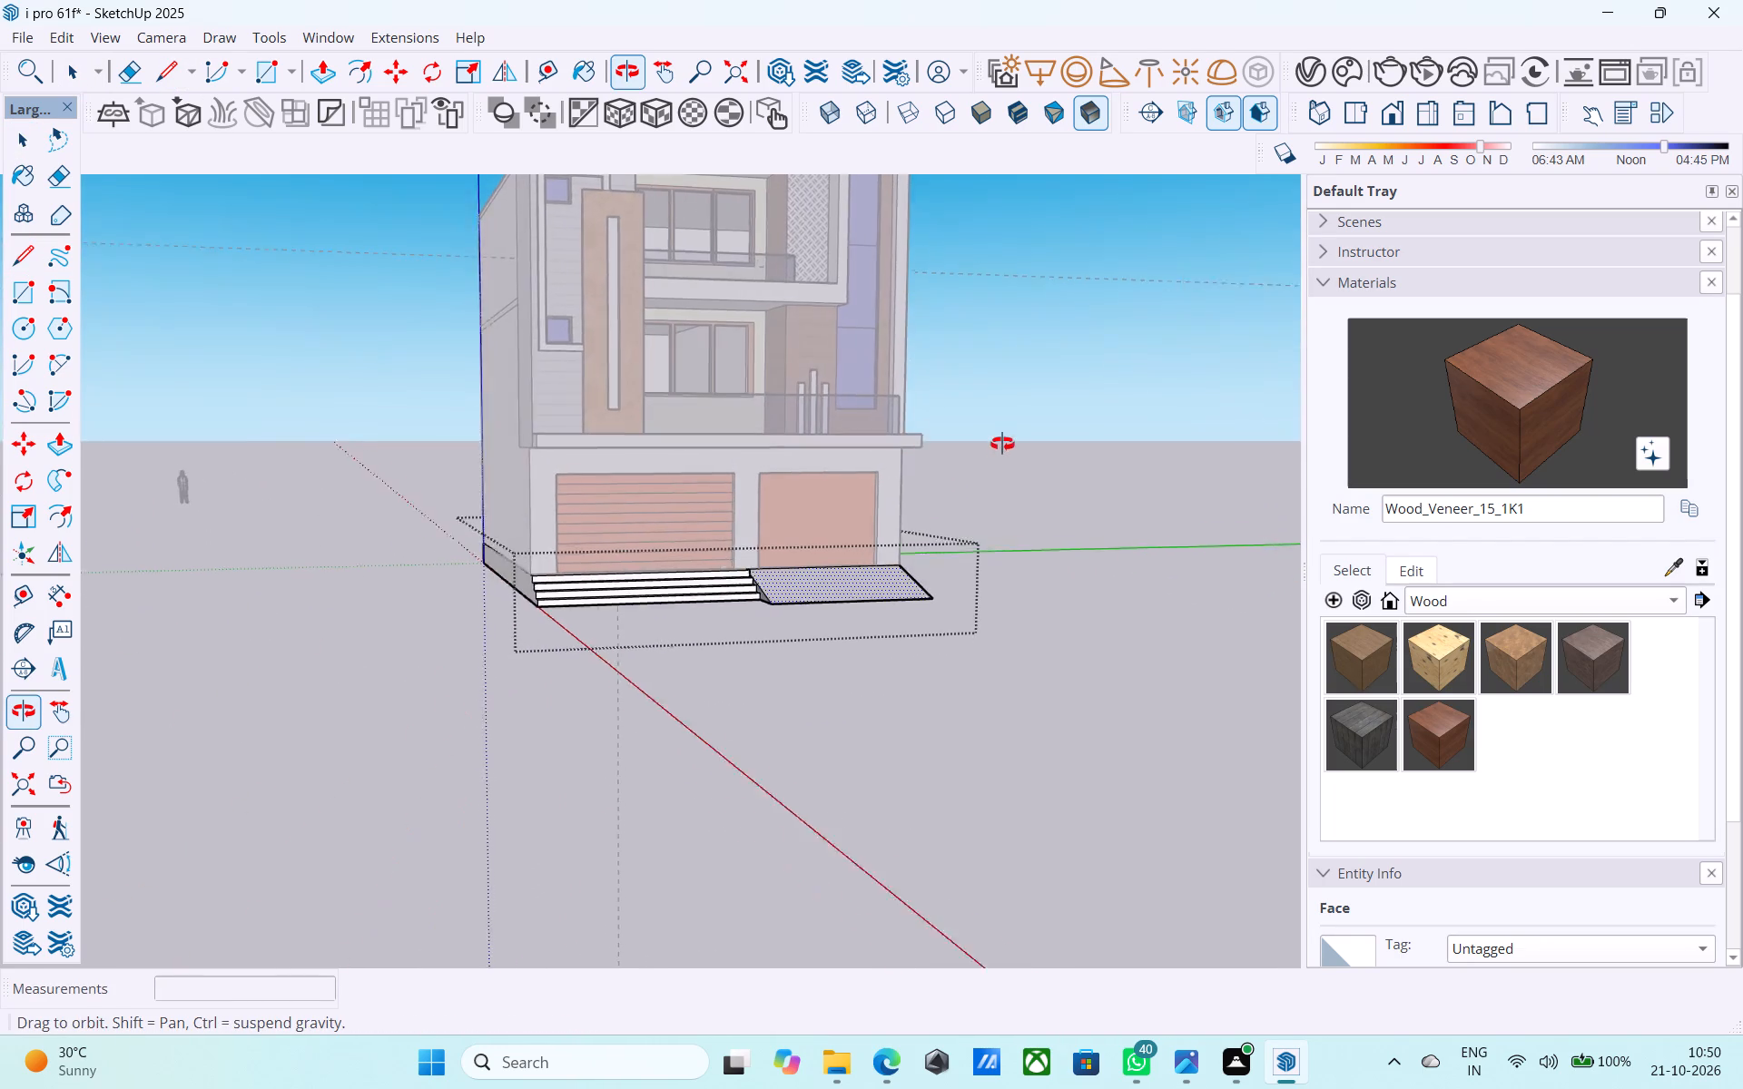
middle_click_drag(1002, 444, 630, 626)
scroll(630, 629, "down", 6)
middle_click_drag(626, 652, 701, 579)
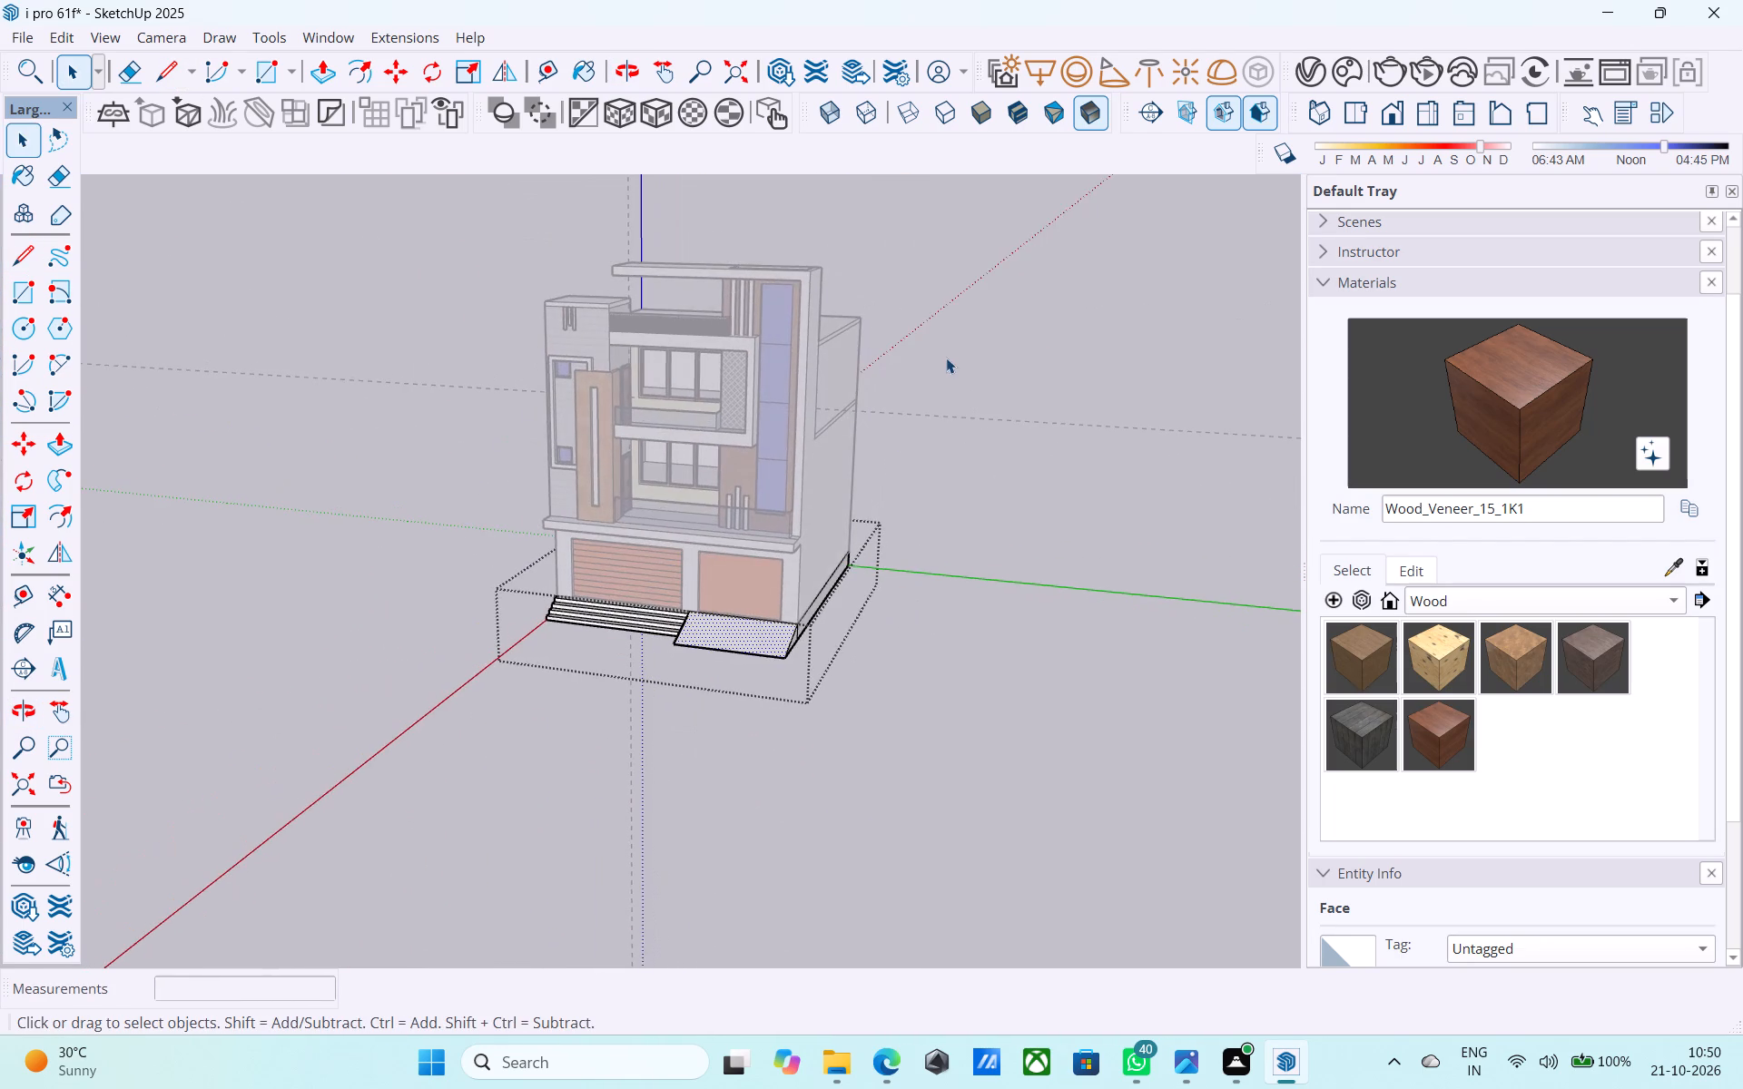
left_click(947, 356)
middle_click_drag(859, 394, 882, 380)
double_click(825, 406)
middle_click_drag(824, 406, 873, 388)
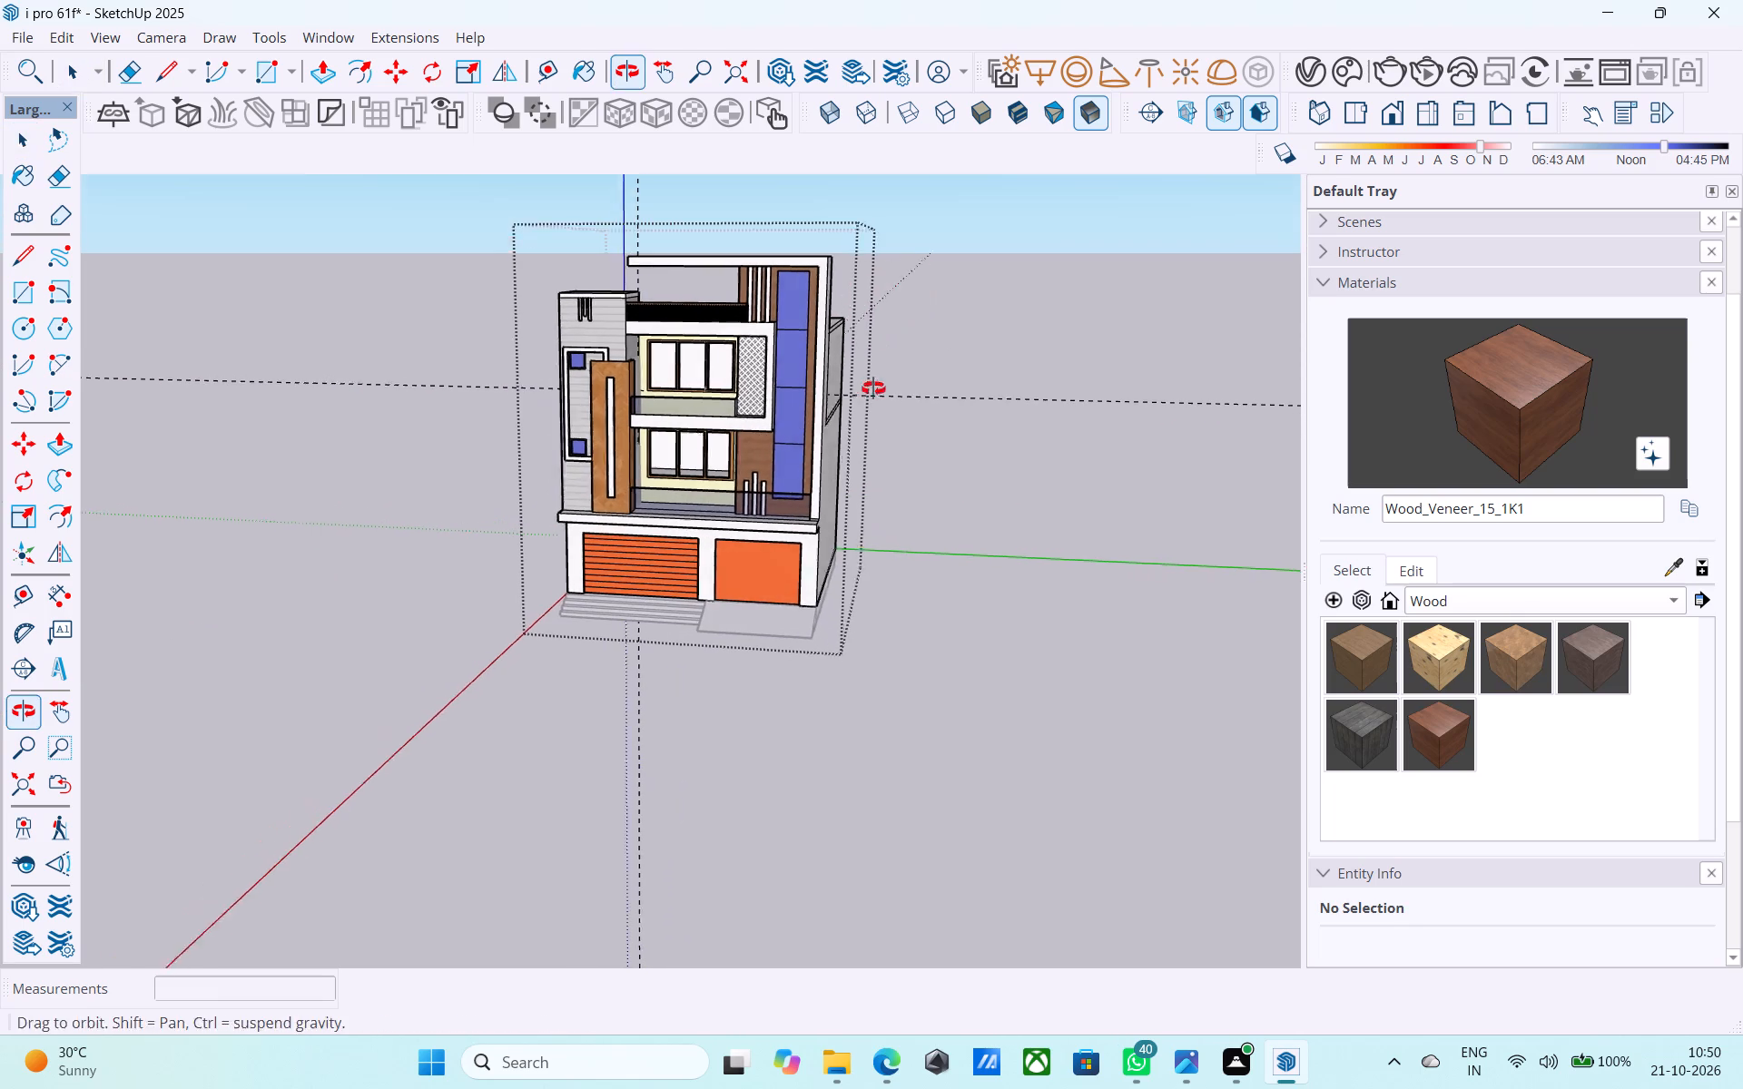
Erase the leftover dashed construction guides around the house and close the house group.
middle_click_drag(873, 388, 875, 388)
key("e")
left_click_drag(956, 399, 957, 431)
scroll(603, 486, "down", 4)
left_click_drag(641, 649, 585, 665)
scroll(594, 676, "down", 8)
key("space")
left_click(758, 613)
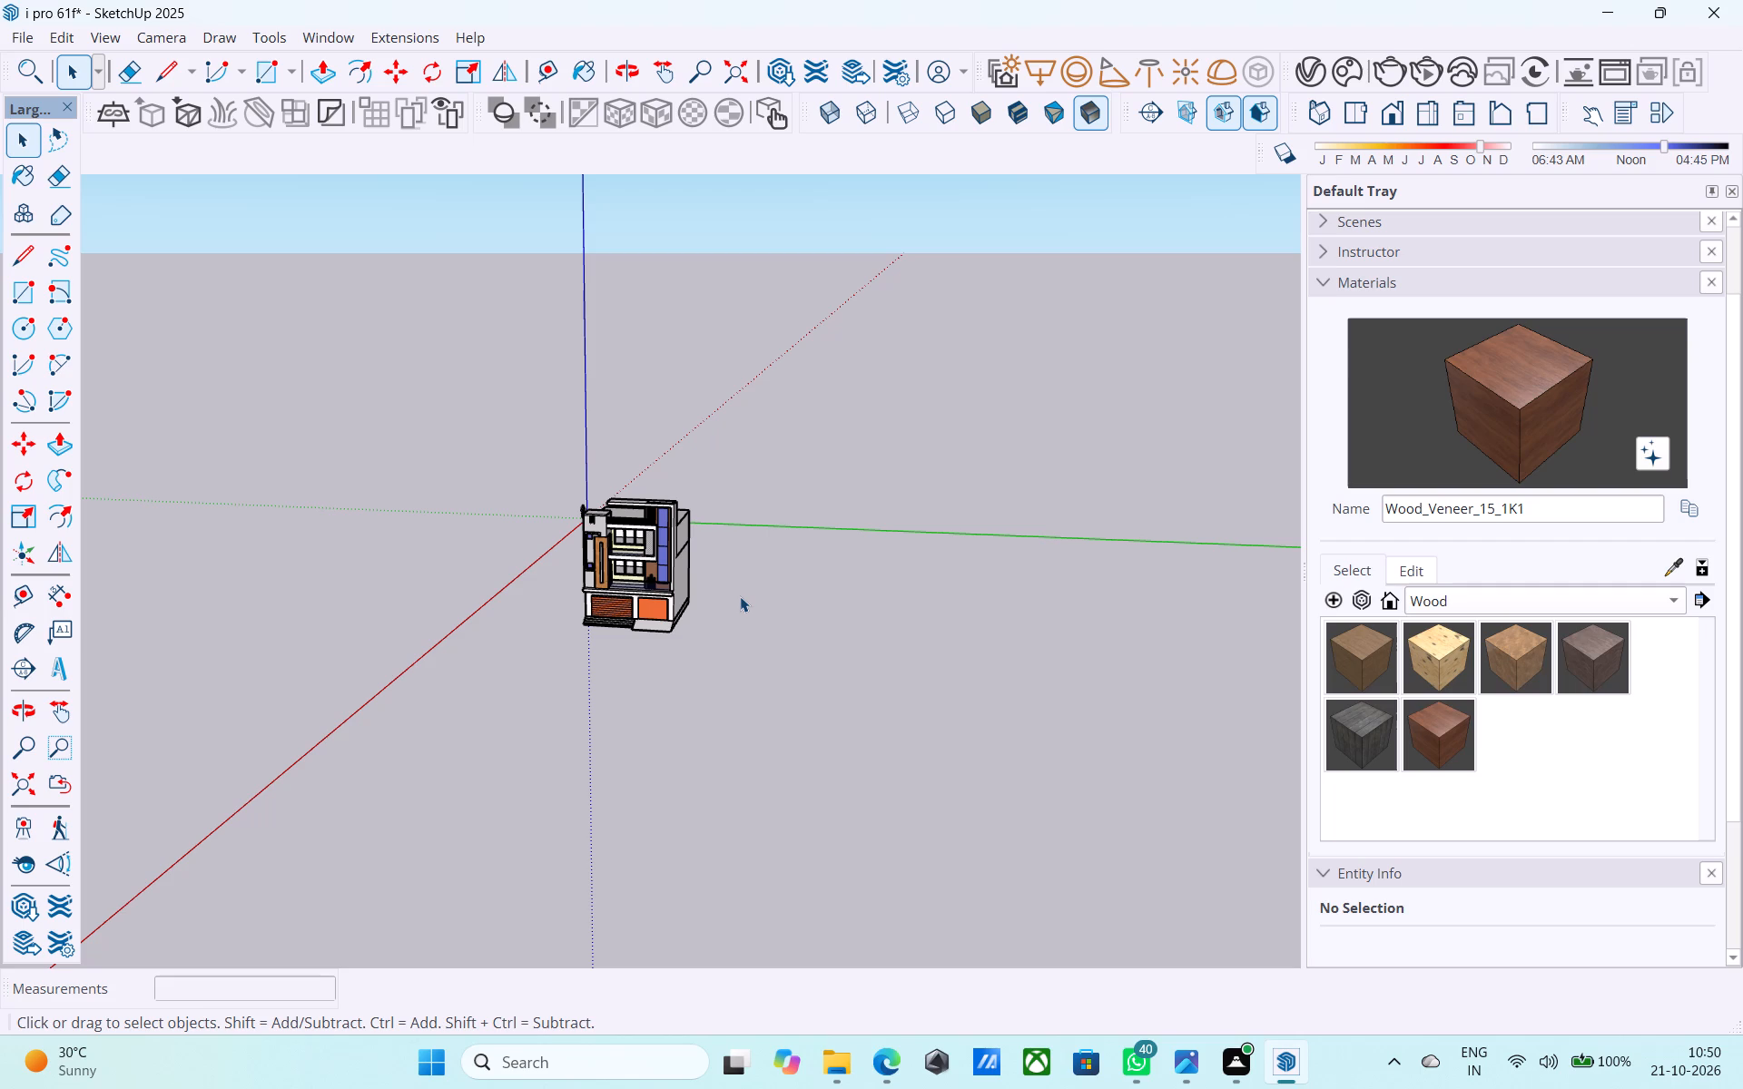
Save the model.
scroll(743, 613, "down", 5)
middle_click_drag(724, 633, 704, 603)
scroll(621, 567, "up", 9)
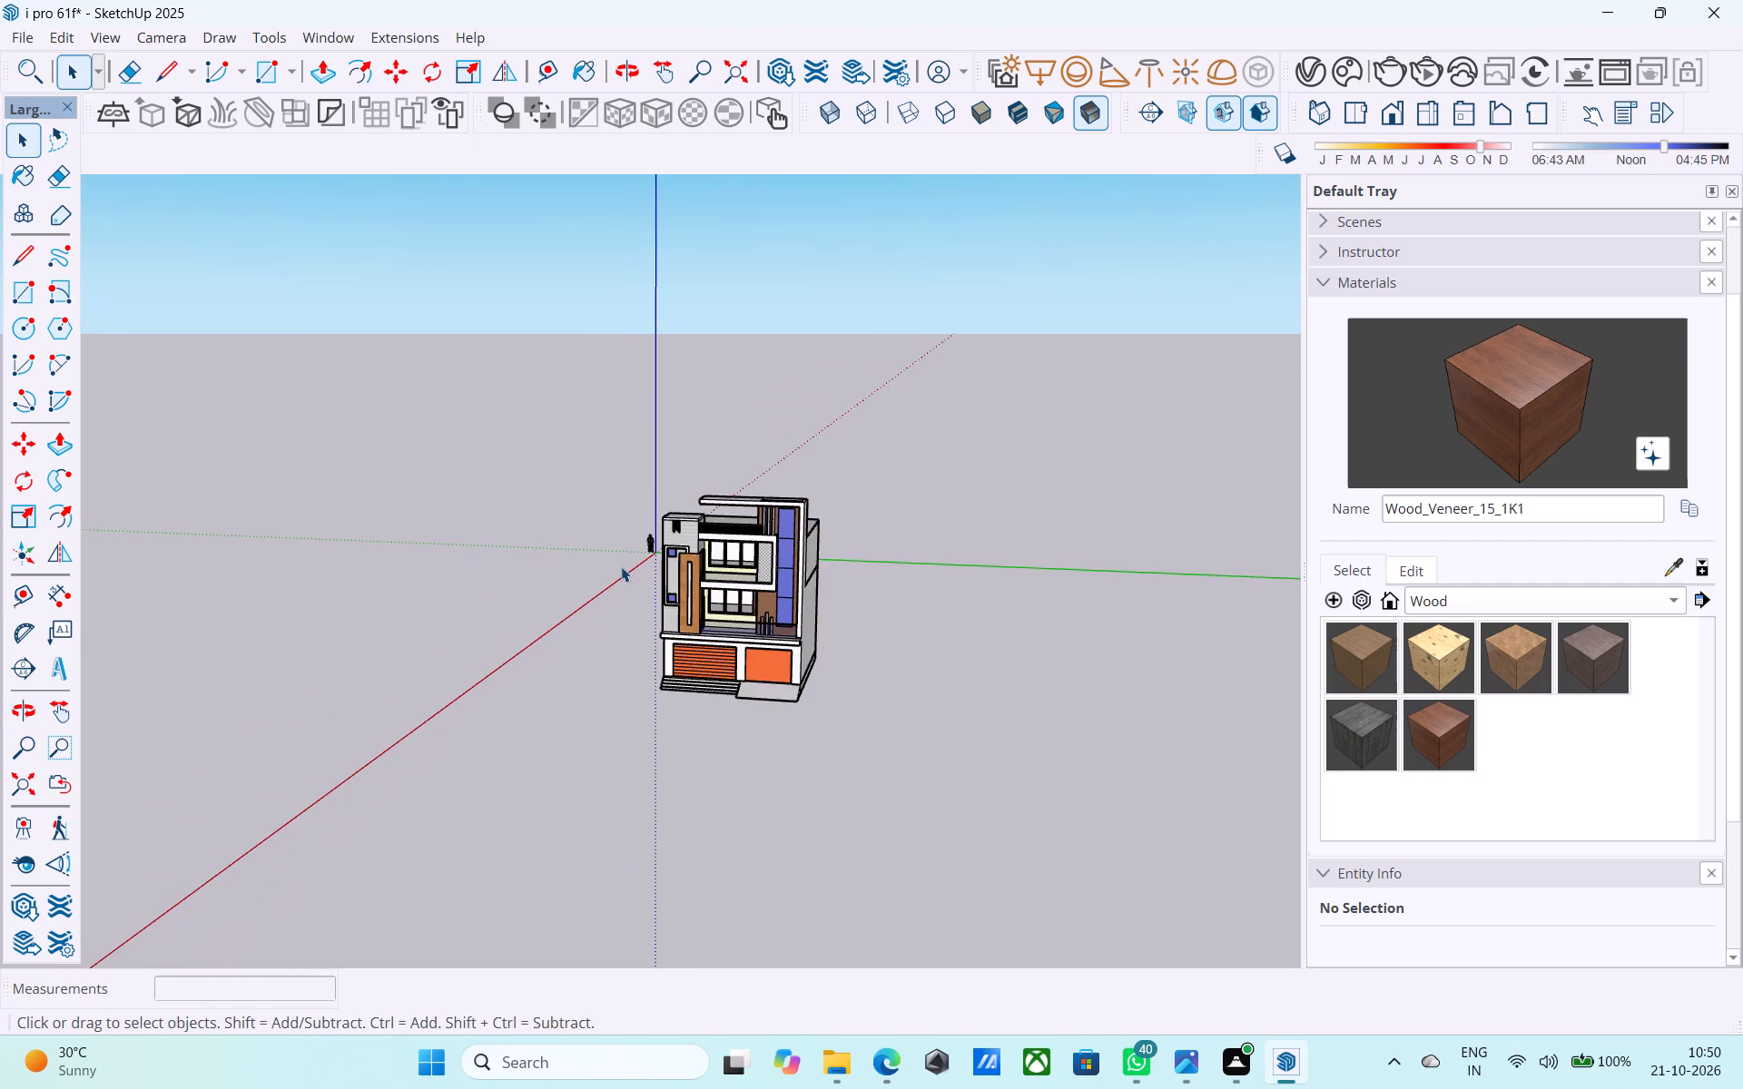
middle_click_drag(621, 565, 686, 563)
scroll(744, 560, "up", 10)
middle_click_drag(805, 581, 798, 573)
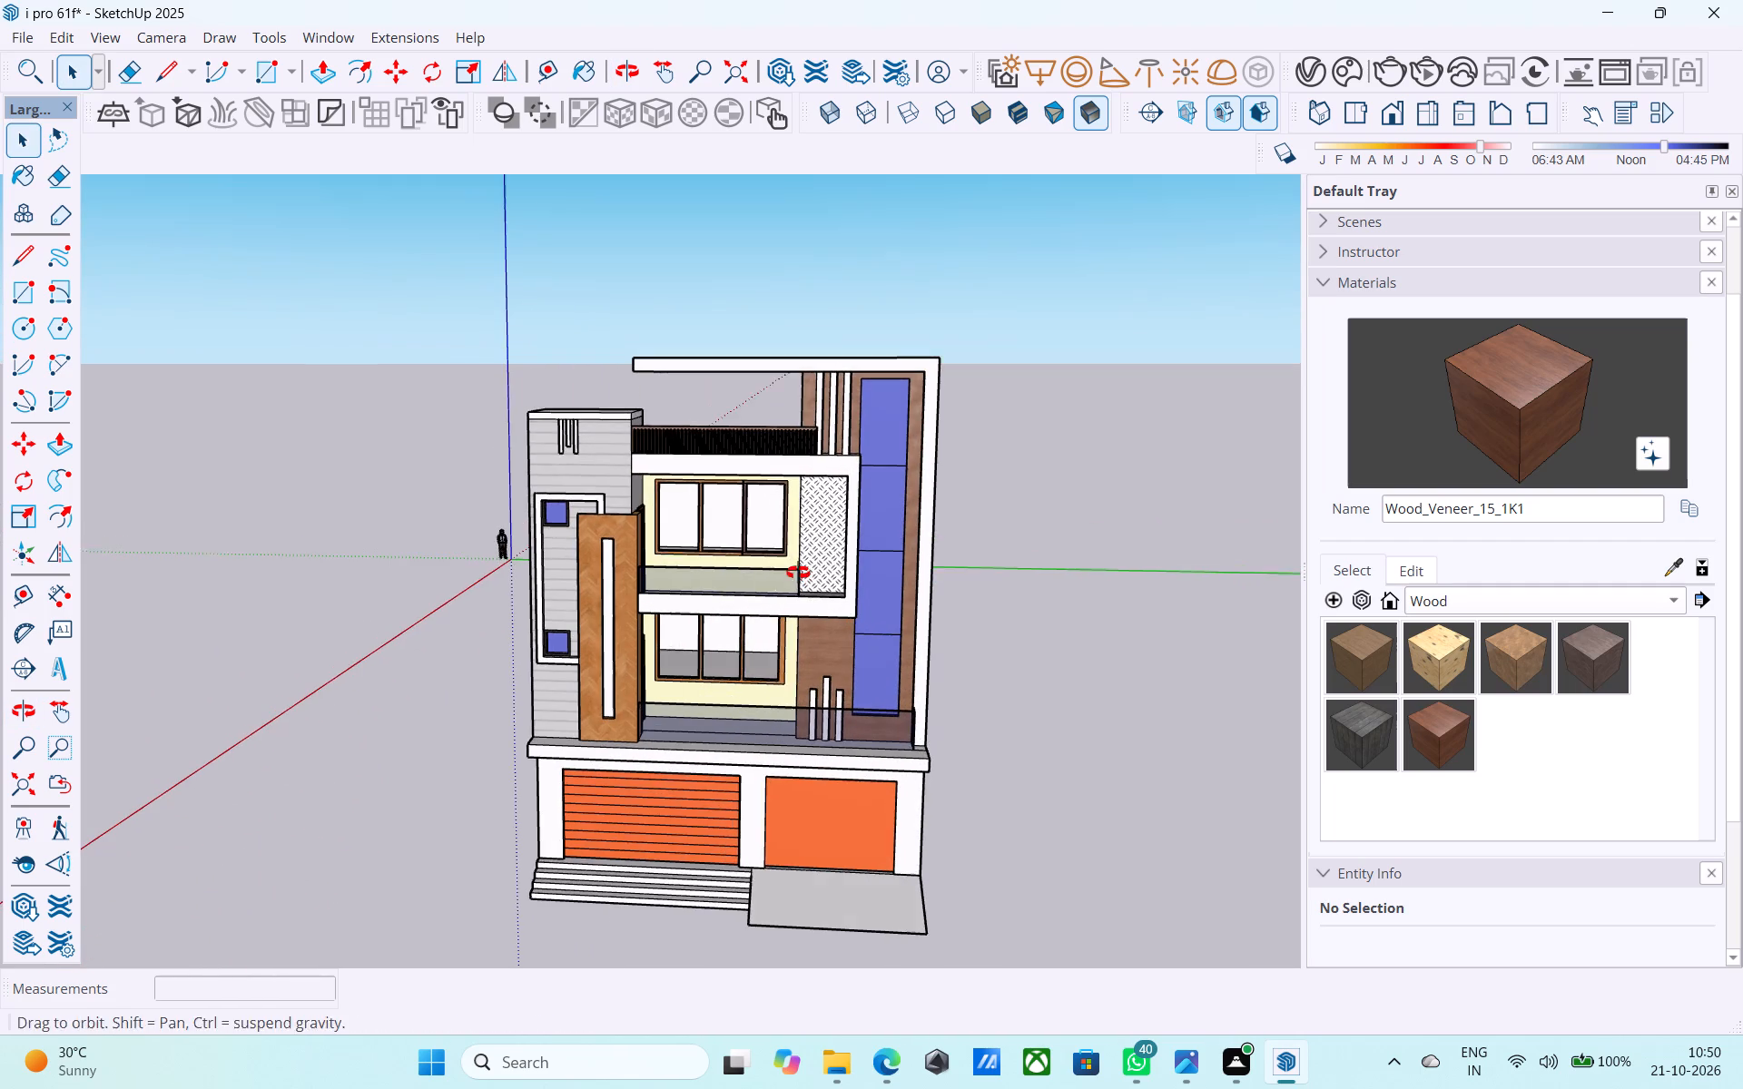
middle_click_drag(798, 573, 798, 572)
scroll(798, 572, "up", 1)
key("ctrl+s")
Open the house group and paint the ceilings of the upper and lower balconies with Plywood_01_1K.
middle_click_drag(798, 572, 970, 632)
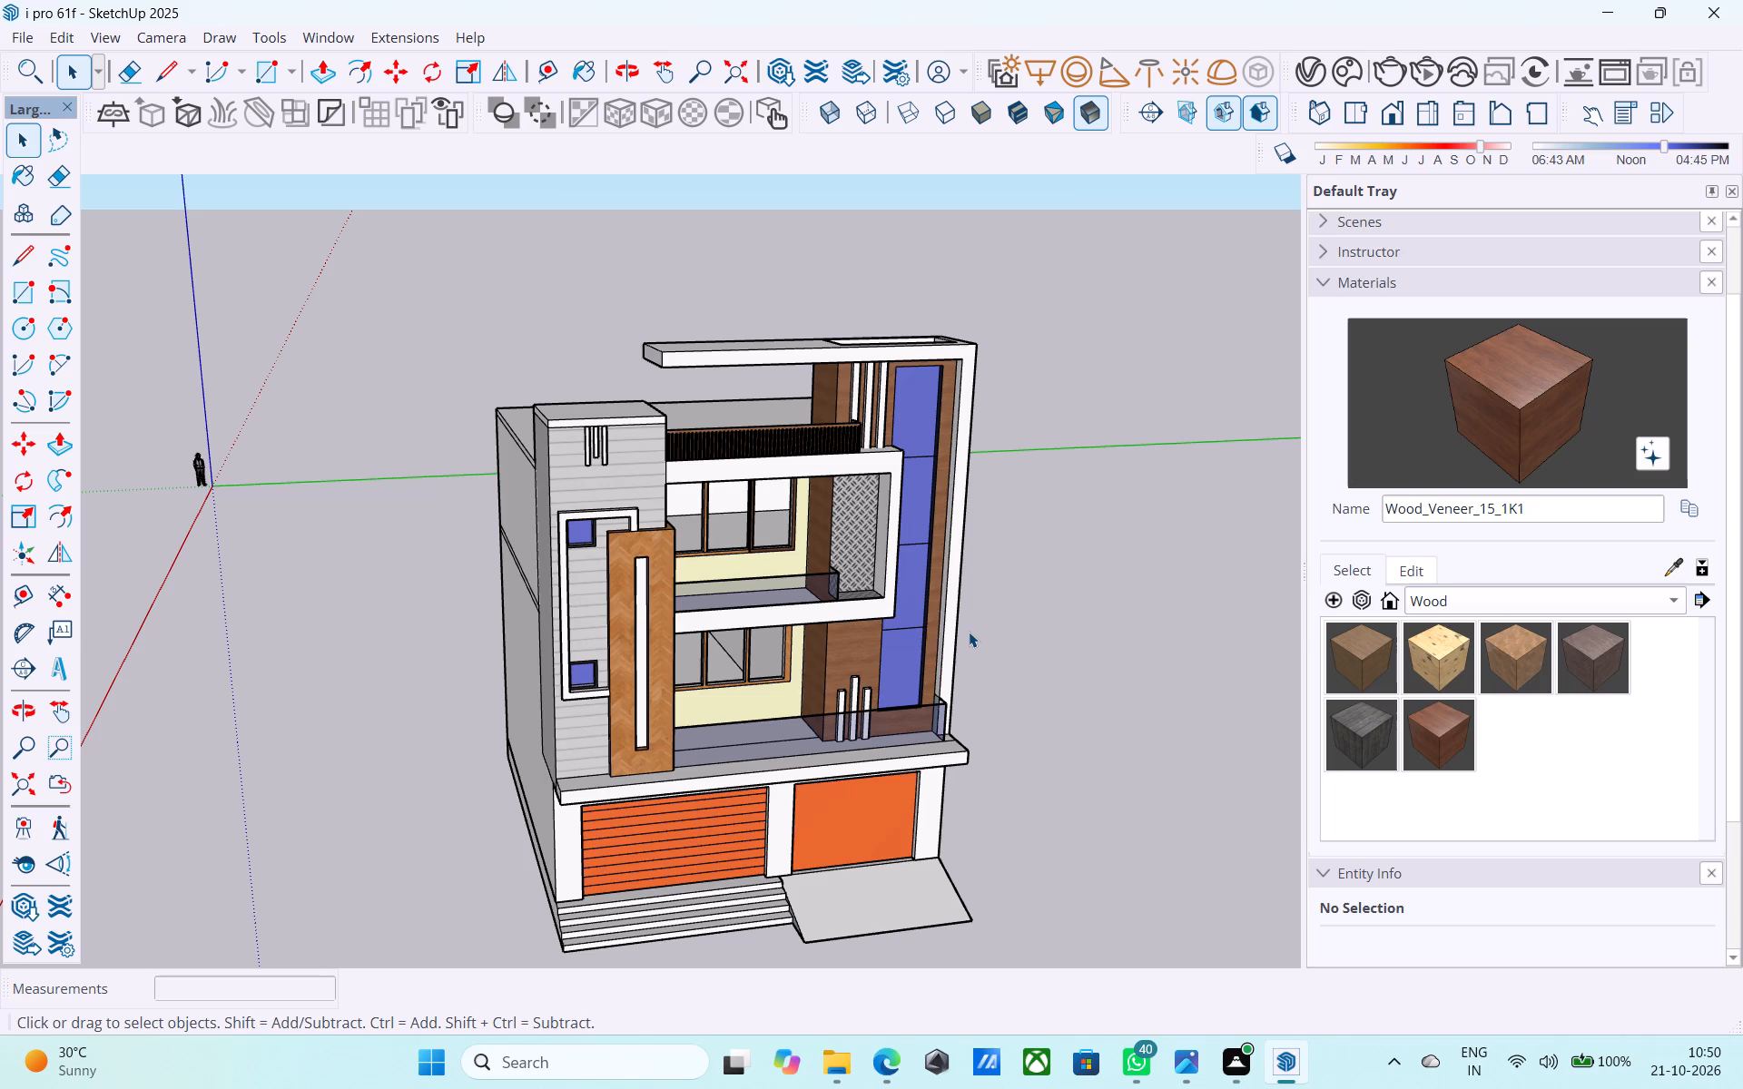
scroll(969, 632, "up", 1)
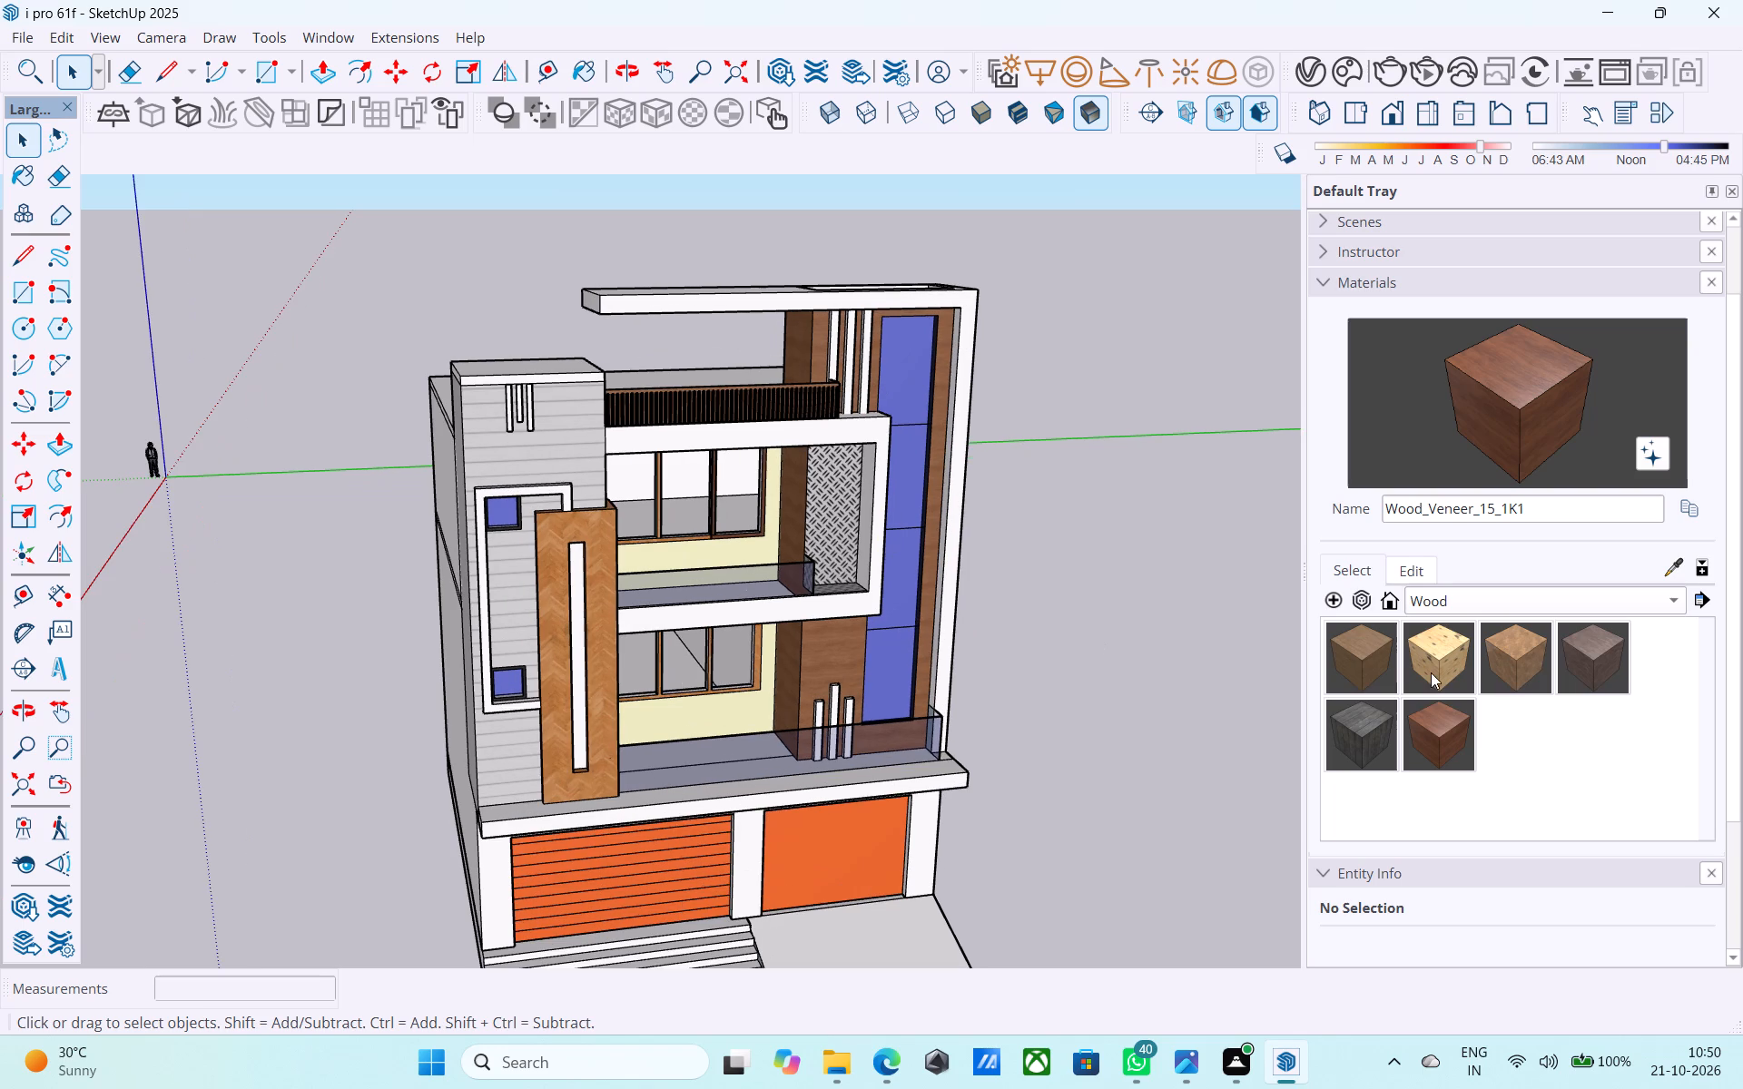
left_click_drag(1375, 652, 1365, 658)
middle_click_drag(1035, 736, 882, 529)
middle_click_drag(740, 550, 641, 556)
key("space")
double_click(617, 560)
middle_click_drag(616, 557, 657, 469)
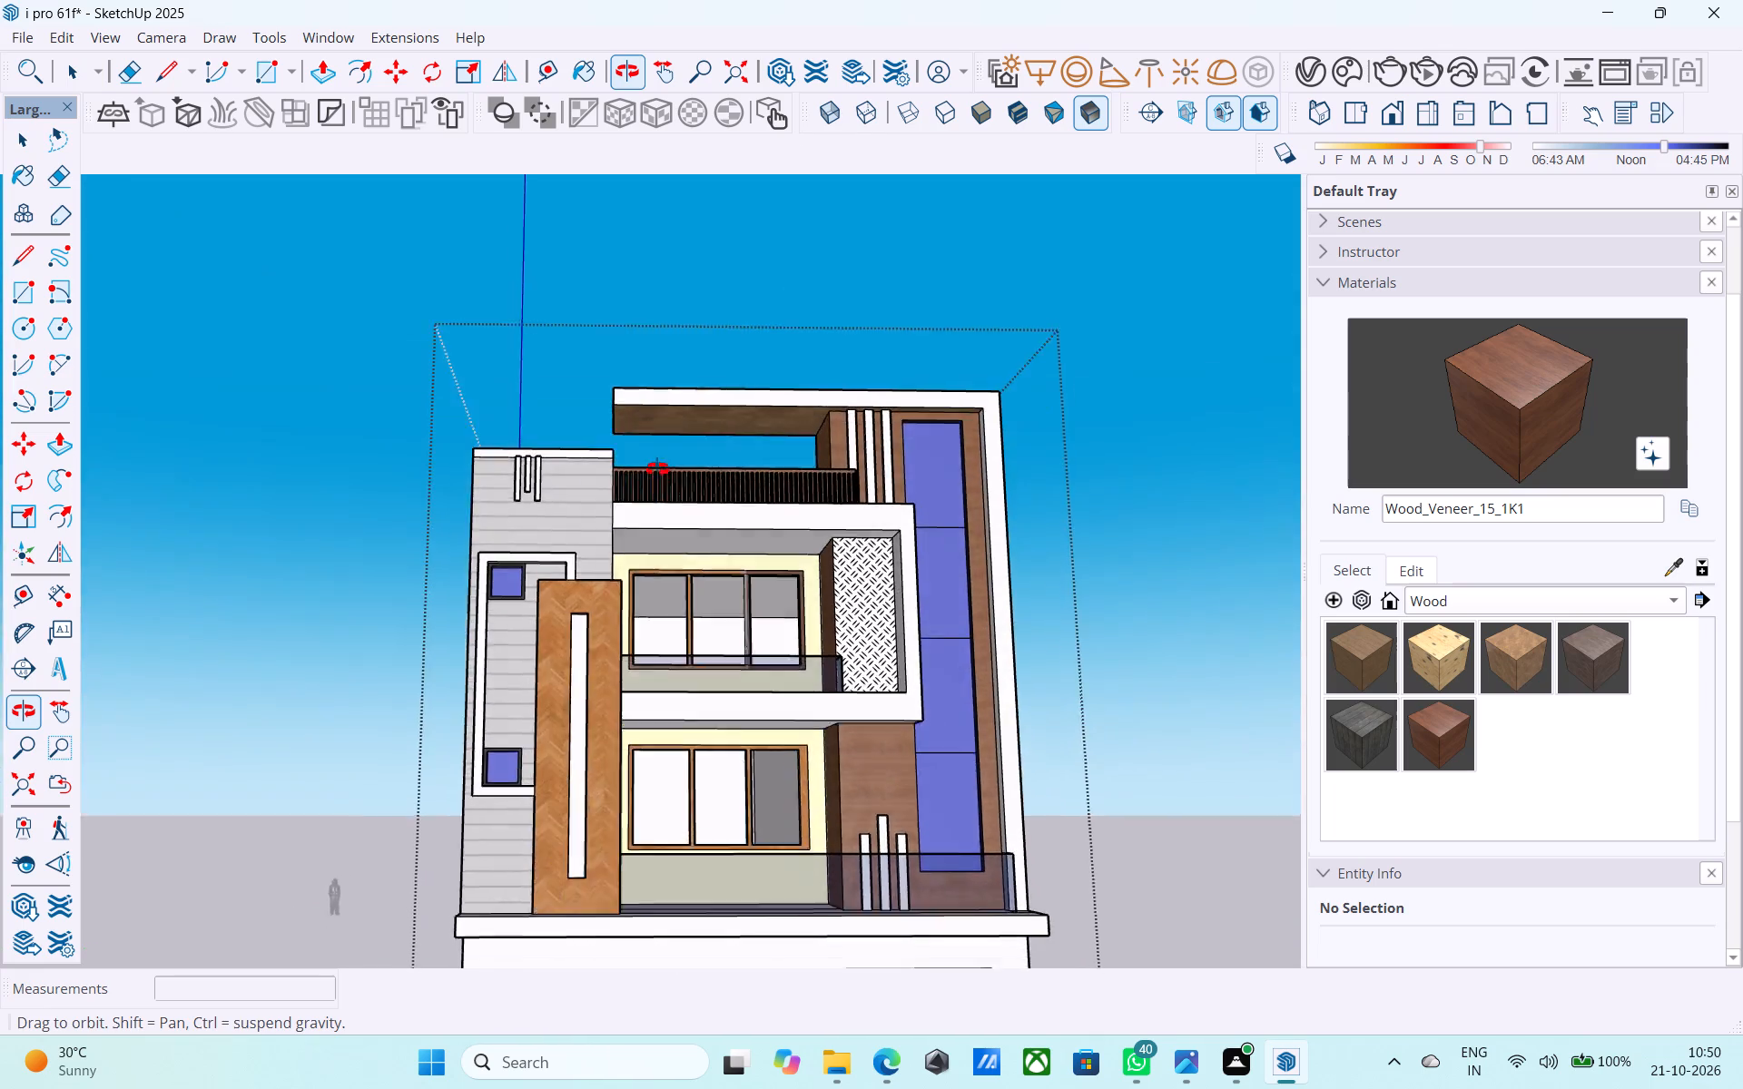
middle_click_drag(657, 469, 578, 368)
left_click(1356, 683)
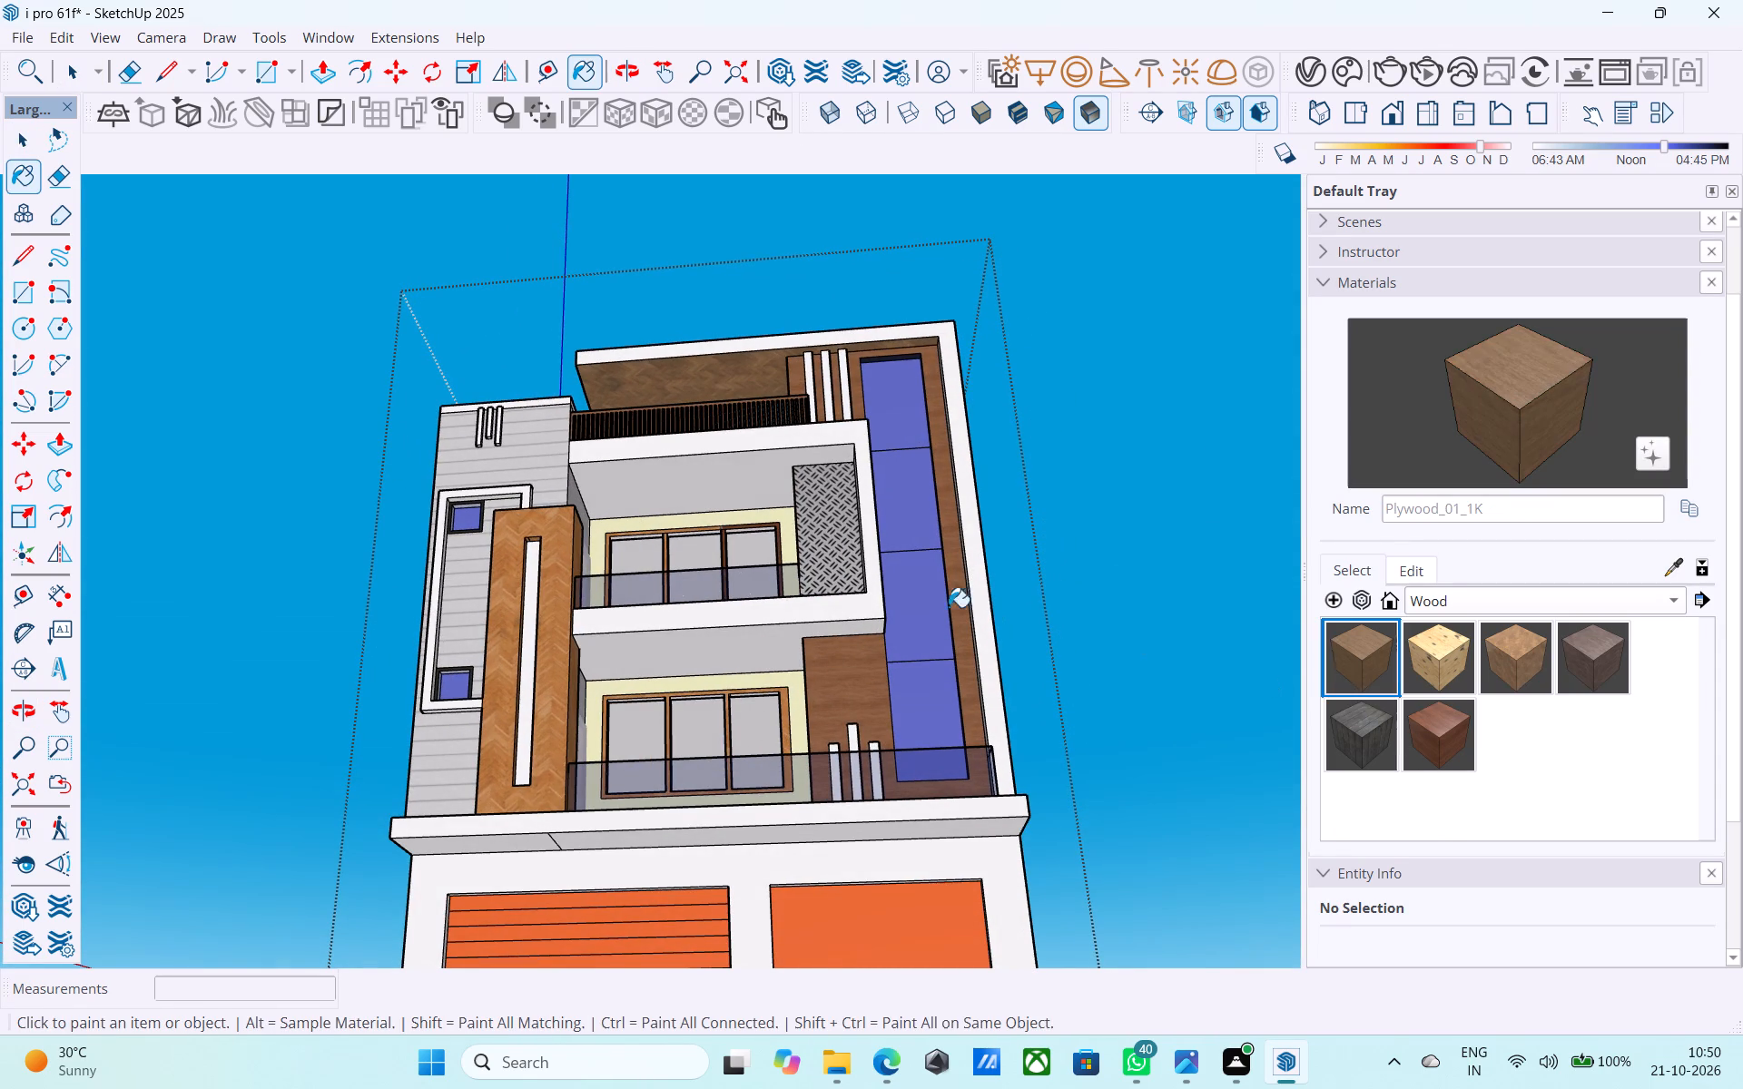
scroll(706, 498, "up", 3)
left_click(705, 495)
left_click(721, 700)
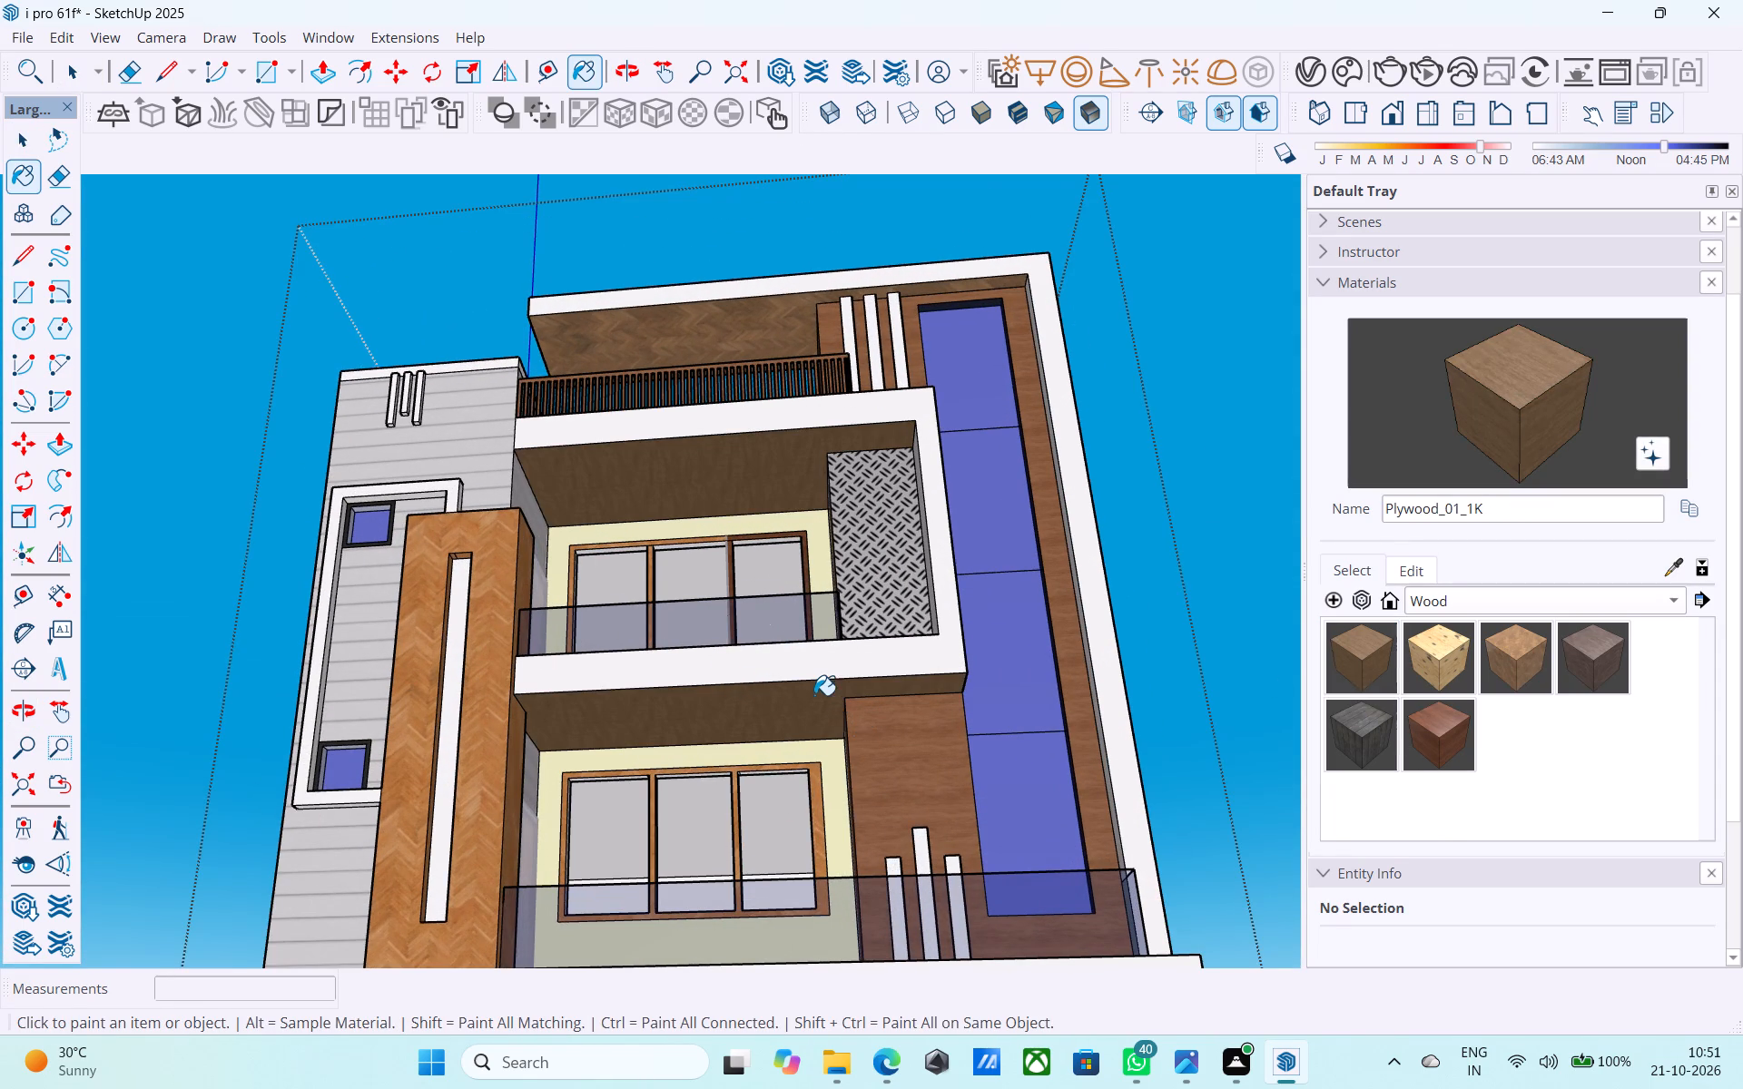
Close the house group and save the model.
scroll(827, 646, "down", 6)
middle_click_drag(827, 646, 835, 820)
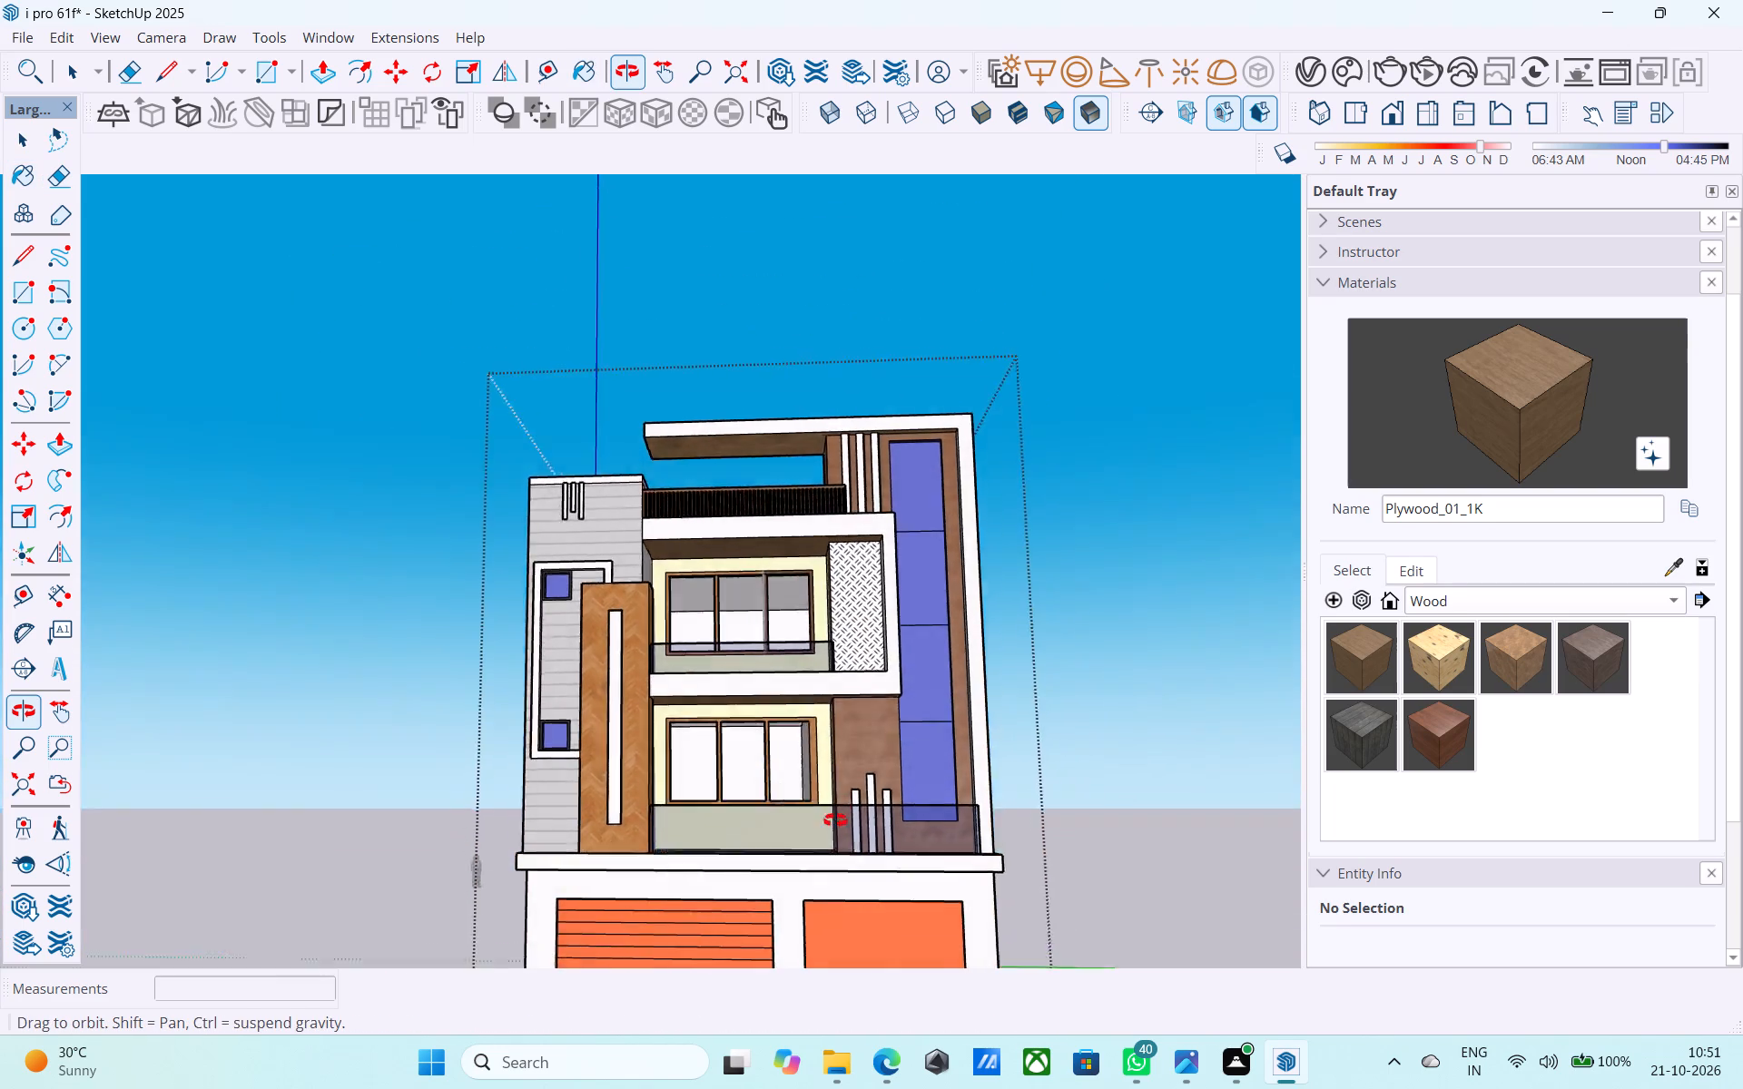
middle_click_drag(835, 820, 805, 810)
middle_click_drag(827, 647, 842, 393)
scroll(842, 391, "up", 6)
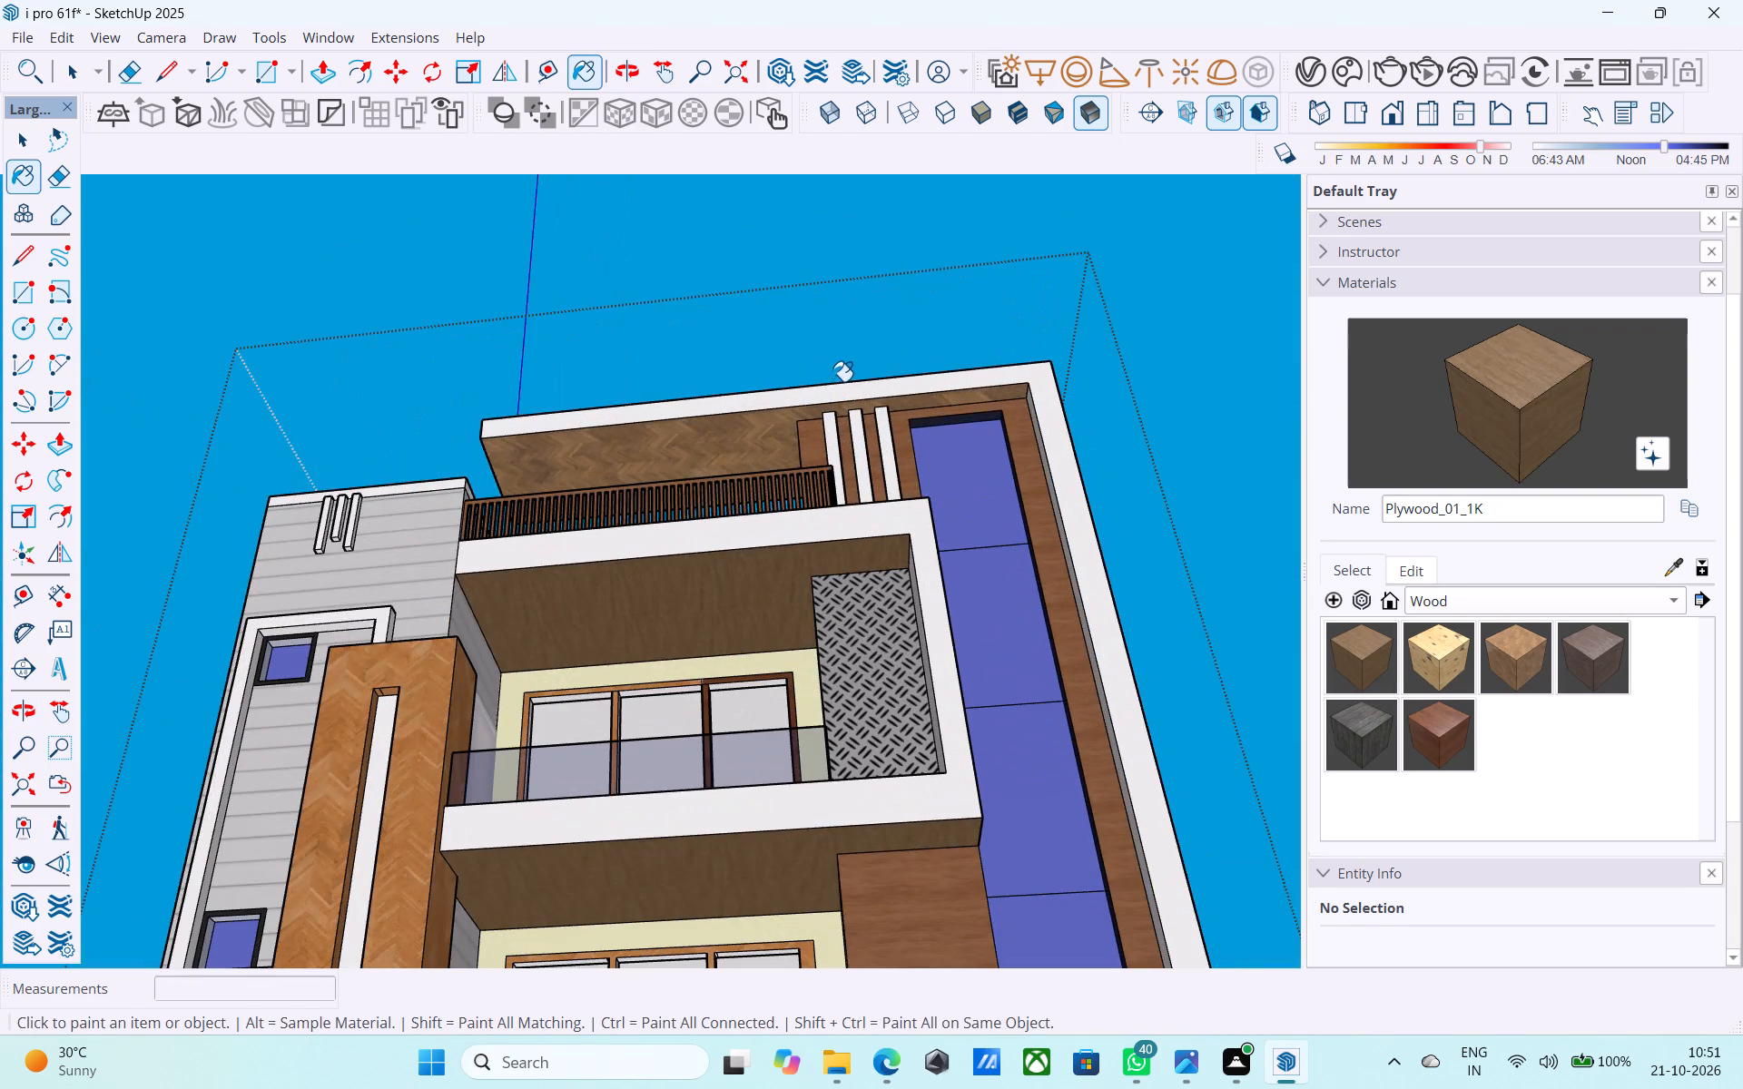
key("space")
scroll(831, 381, "down", 4)
middle_click_drag(831, 383, 851, 542)
left_click(1064, 469)
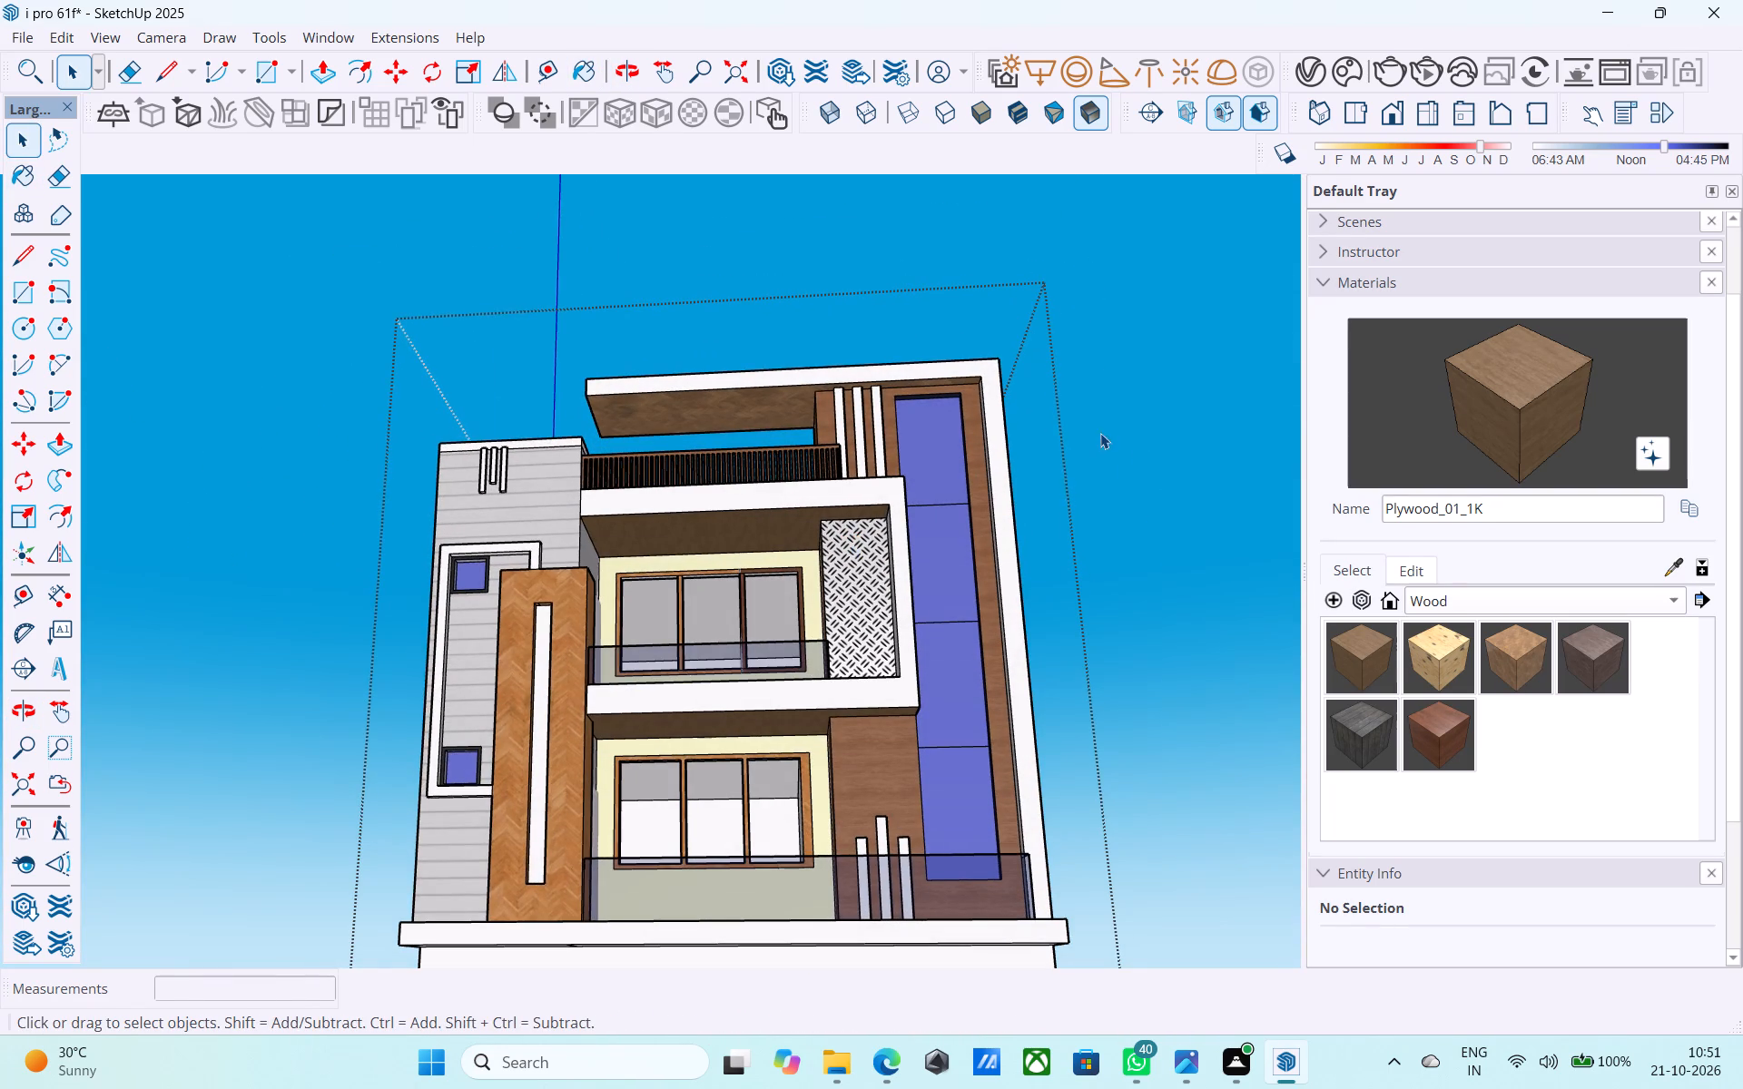
left_click(1100, 433)
scroll(933, 417, "down", 2)
scroll(933, 417, "up", 1, "ctrl")
key("ctrl+s")
Examine the house facade from several angles, checking the balconies, cladding block, stairs and ramp.
scroll(851, 391, "down", 4)
middle_click_drag(849, 392, 678, 648)
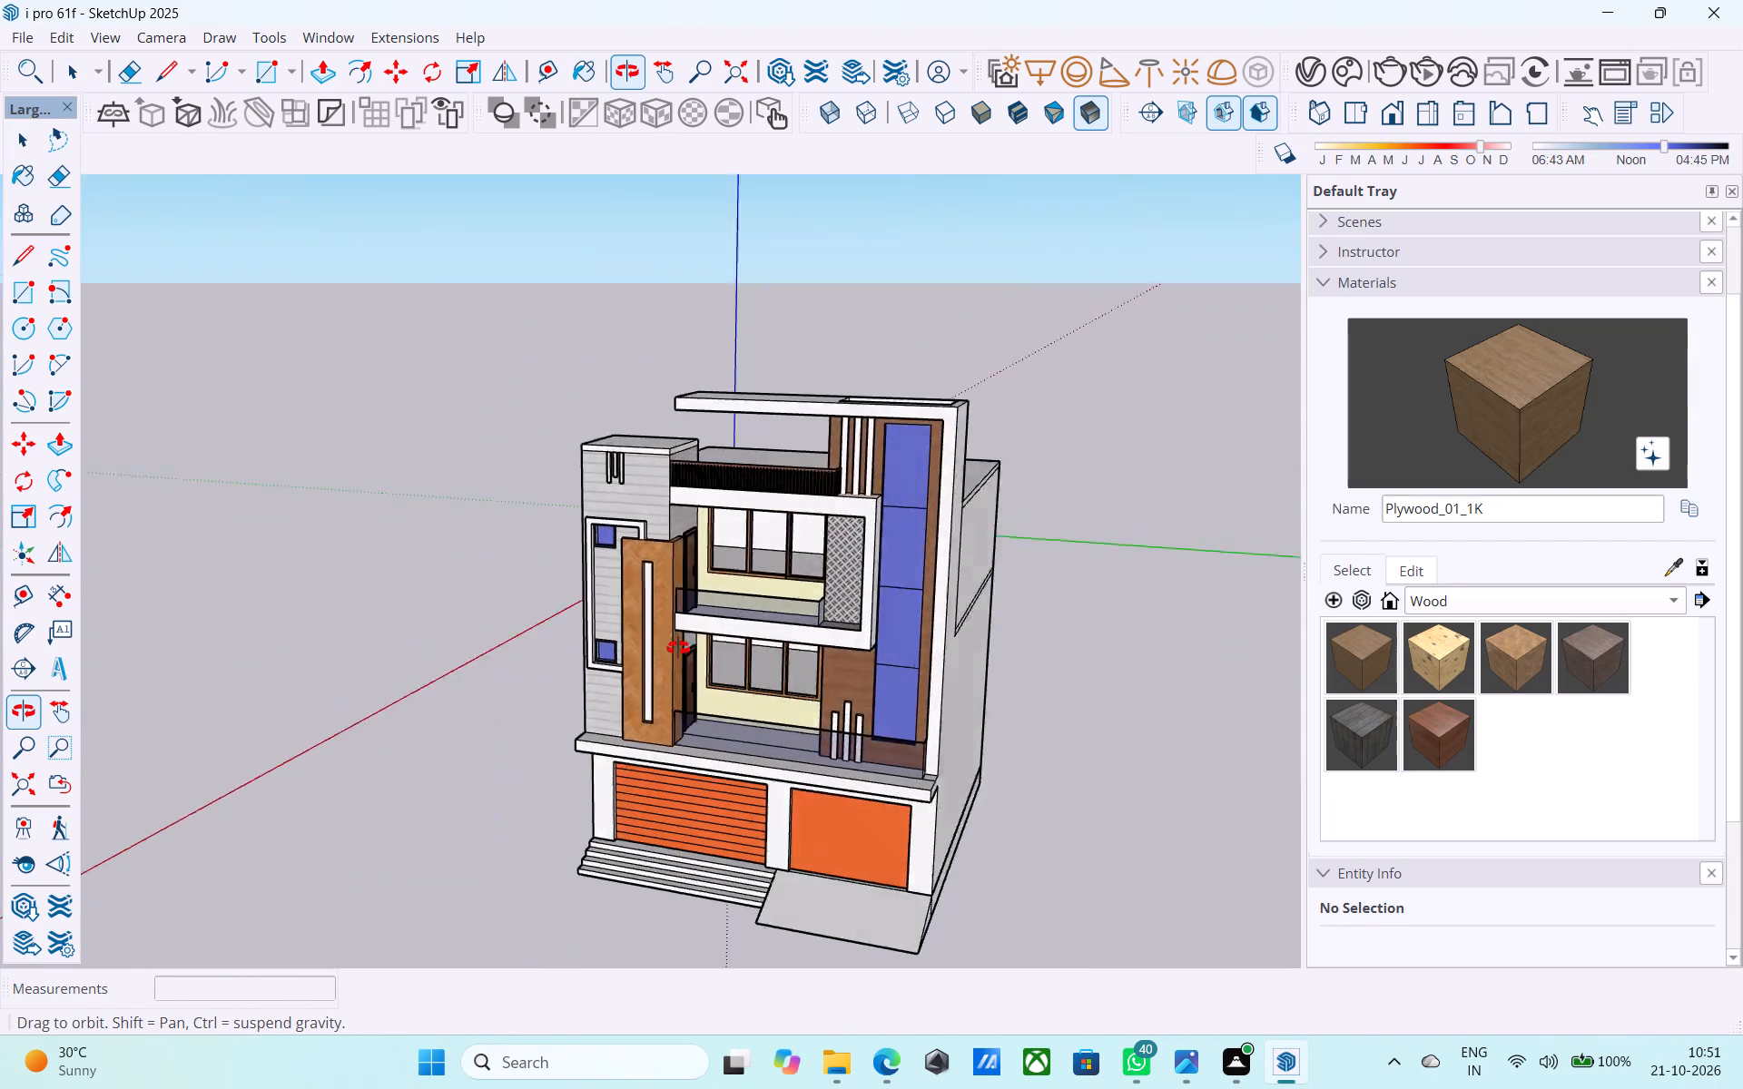
middle_click_drag(678, 648, 537, 596)
middle_click_drag(542, 587, 583, 597)
middle_click_drag(850, 564, 1114, 486)
scroll(1110, 499, "up", 1)
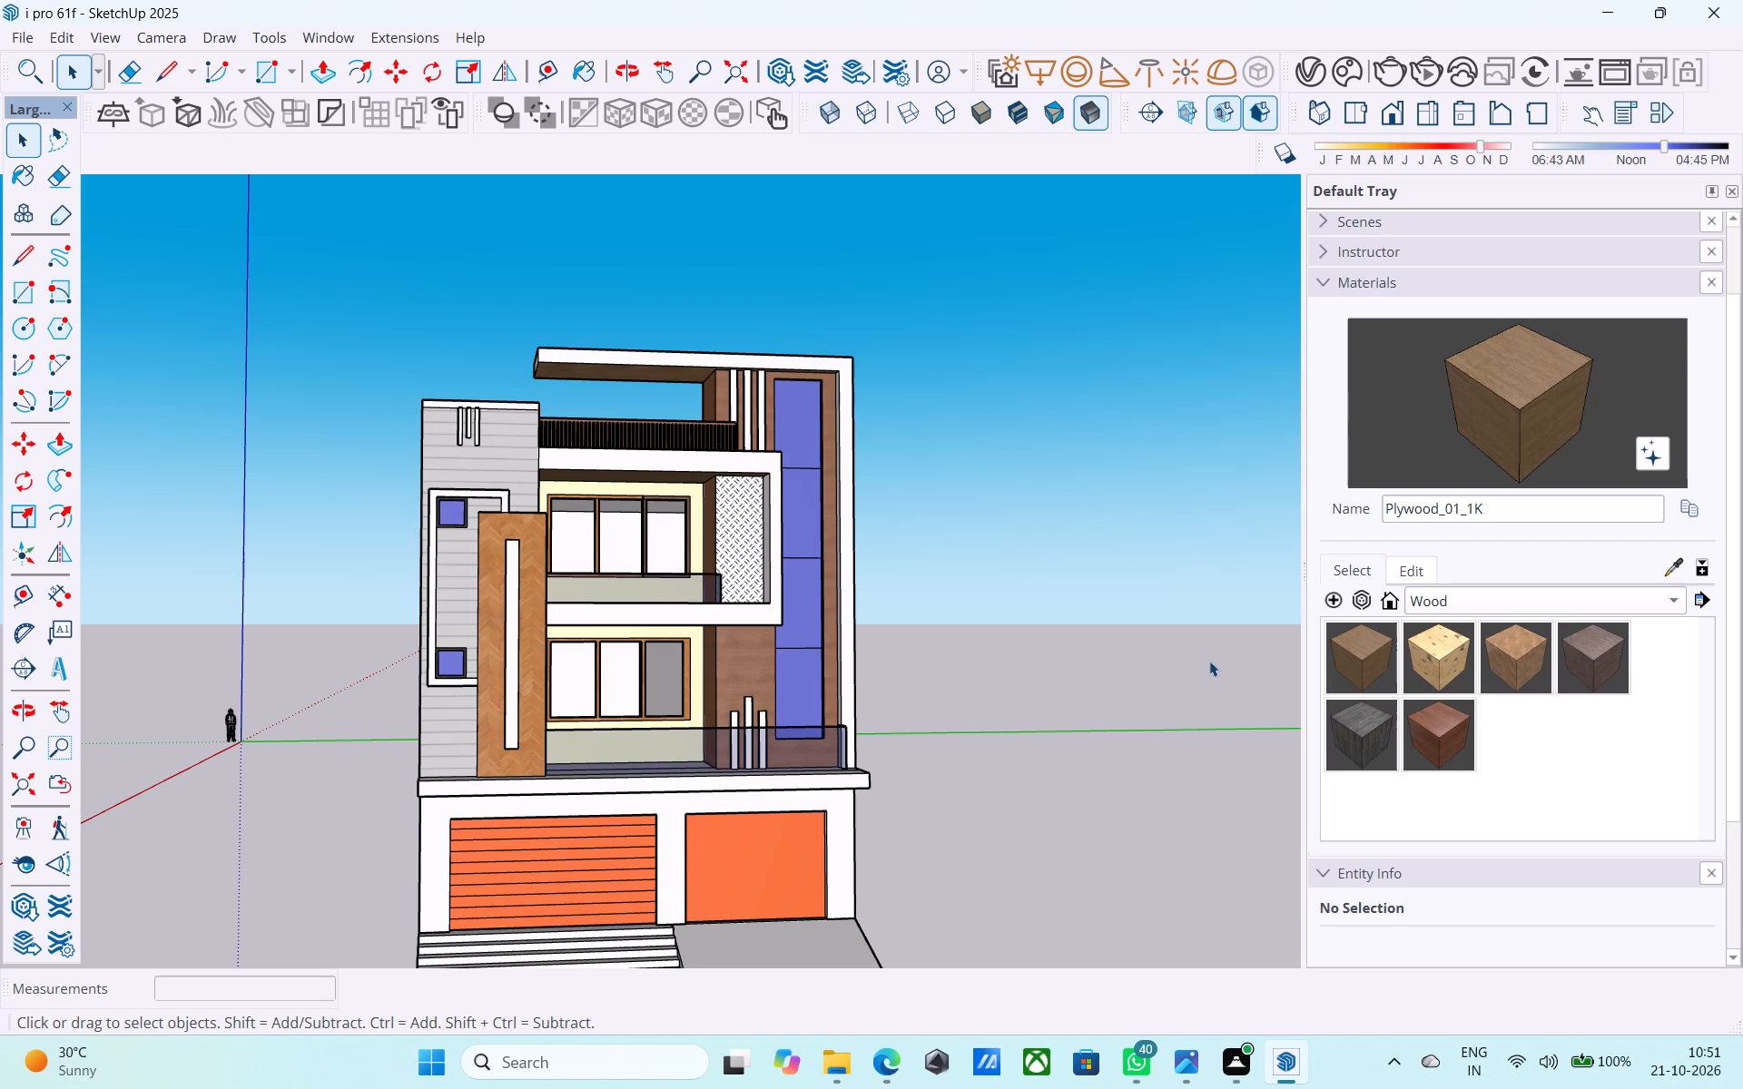
scroll(1162, 760, "down", 2)
middle_click_drag(1129, 835, 924, 828)
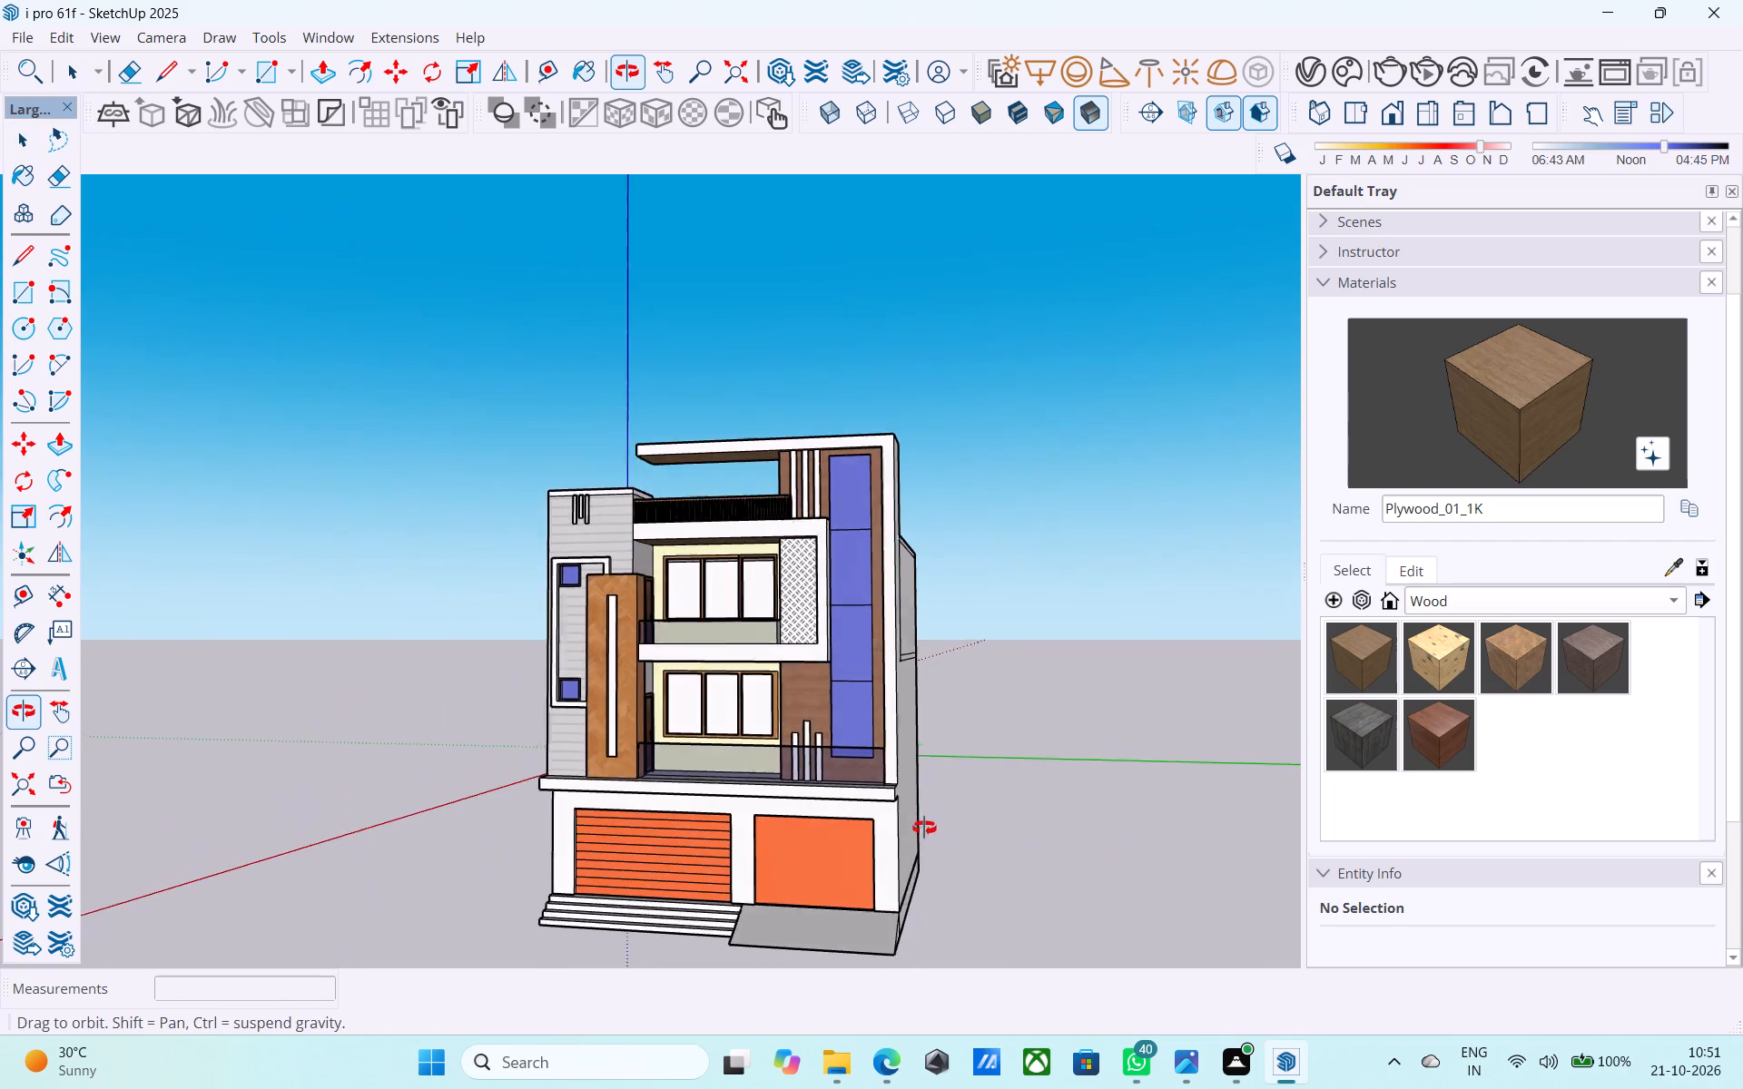
middle_click_drag(924, 828, 1092, 840)
Open the house group and raise the top face of the siding-clad block by 1' with Push/Pull.
middle_click_drag(697, 605, 706, 798)
scroll(679, 748, "up", 8)
left_click(614, 560)
scroll(614, 560, "up", 3)
triple_click(614, 560)
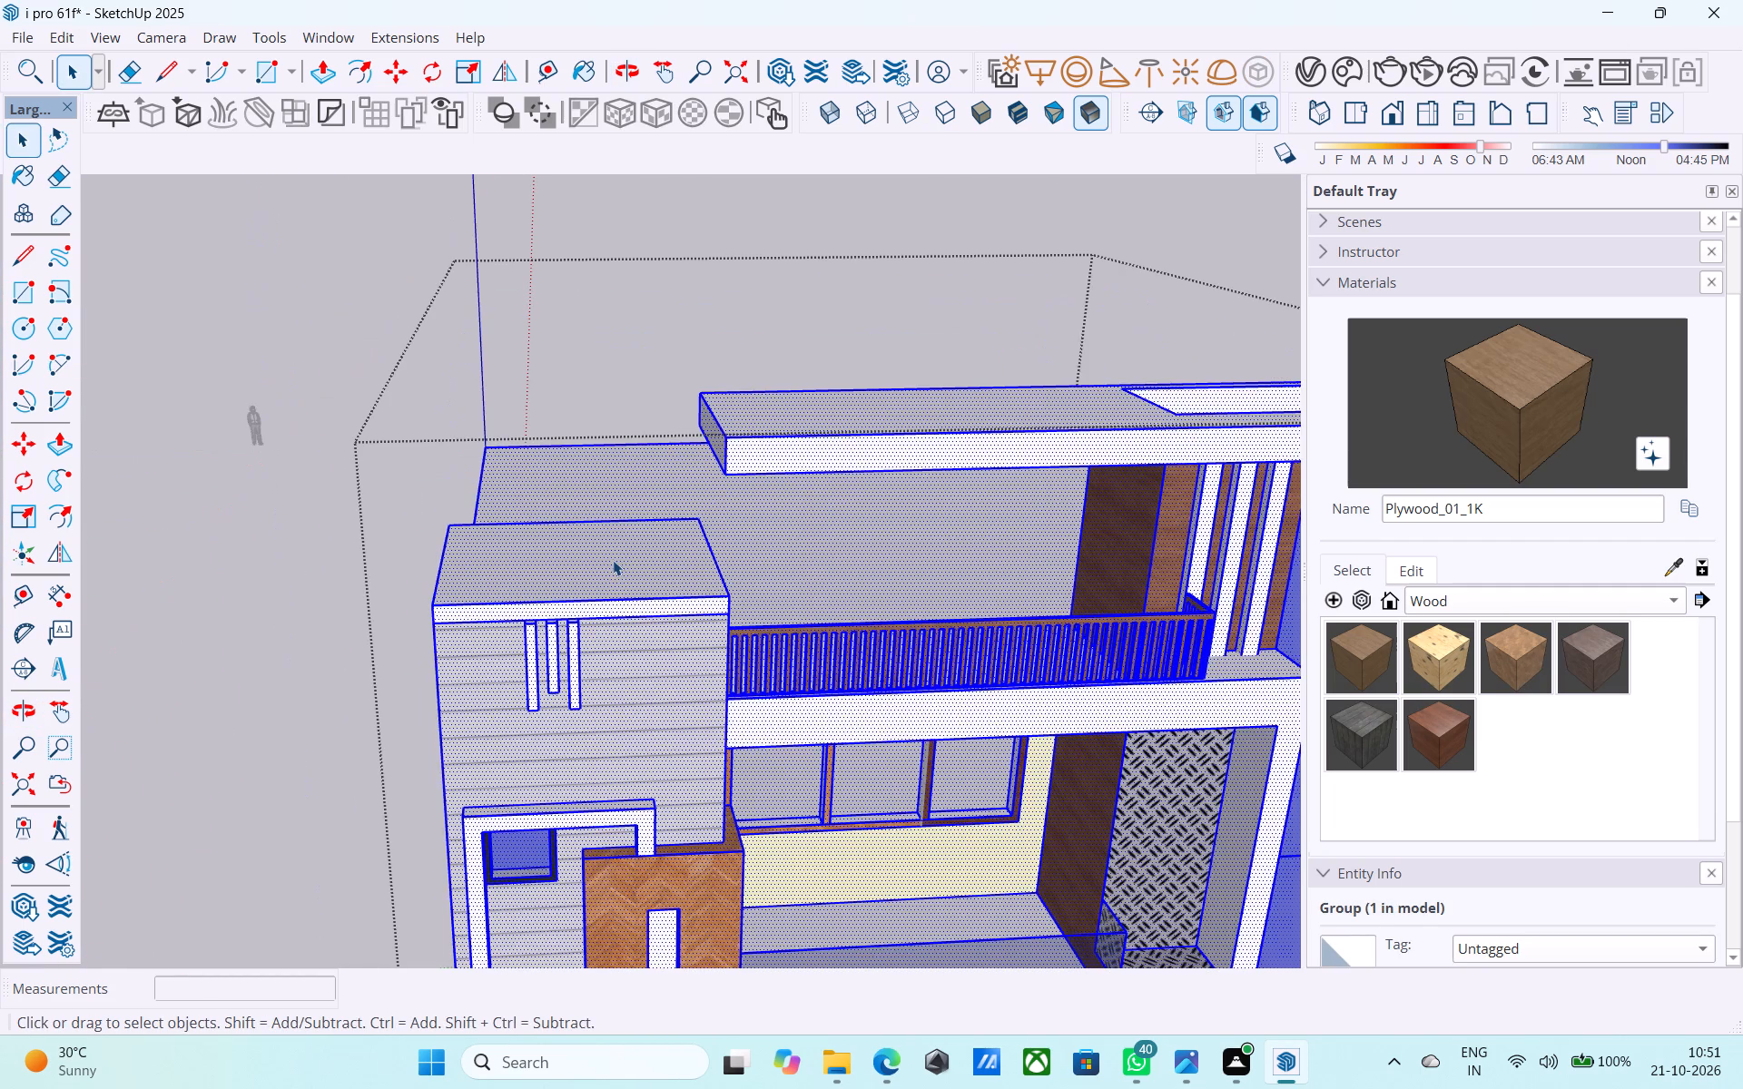
left_click(624, 605)
left_click(615, 586)
key("p")
left_click(615, 586)
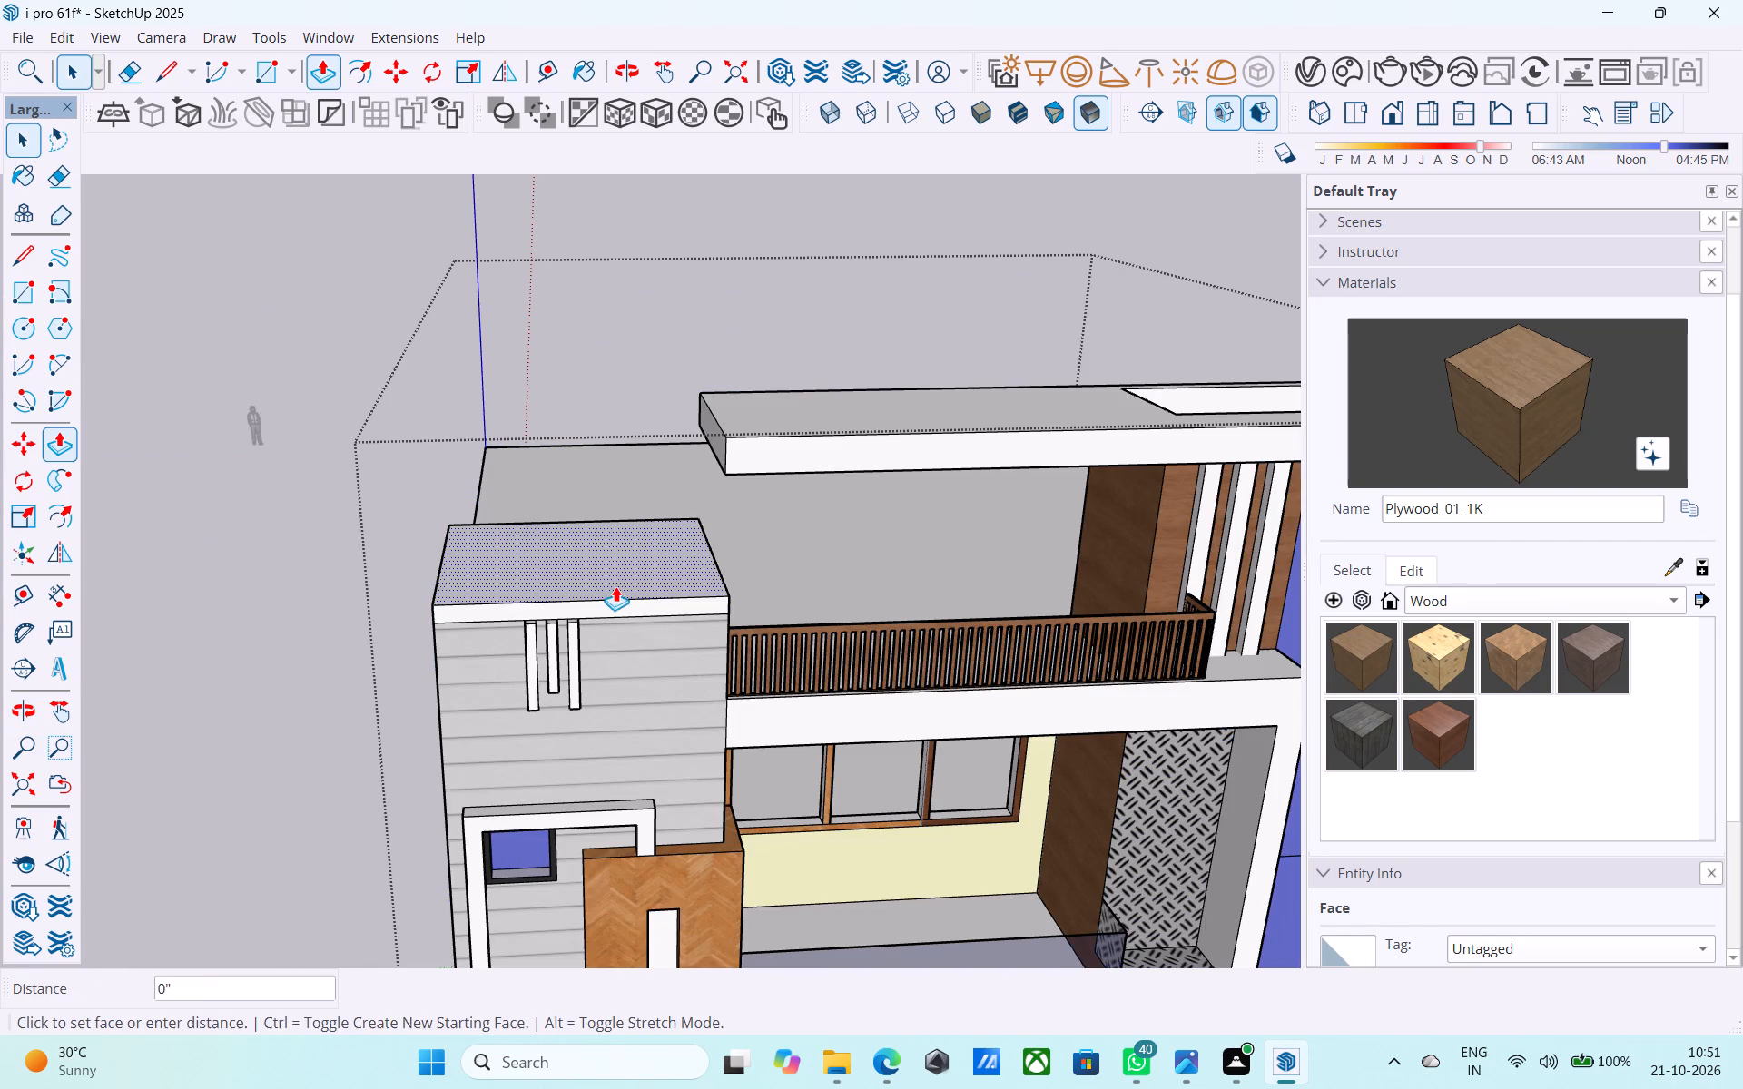
key("1")
key("apostrophe")
key("Return")
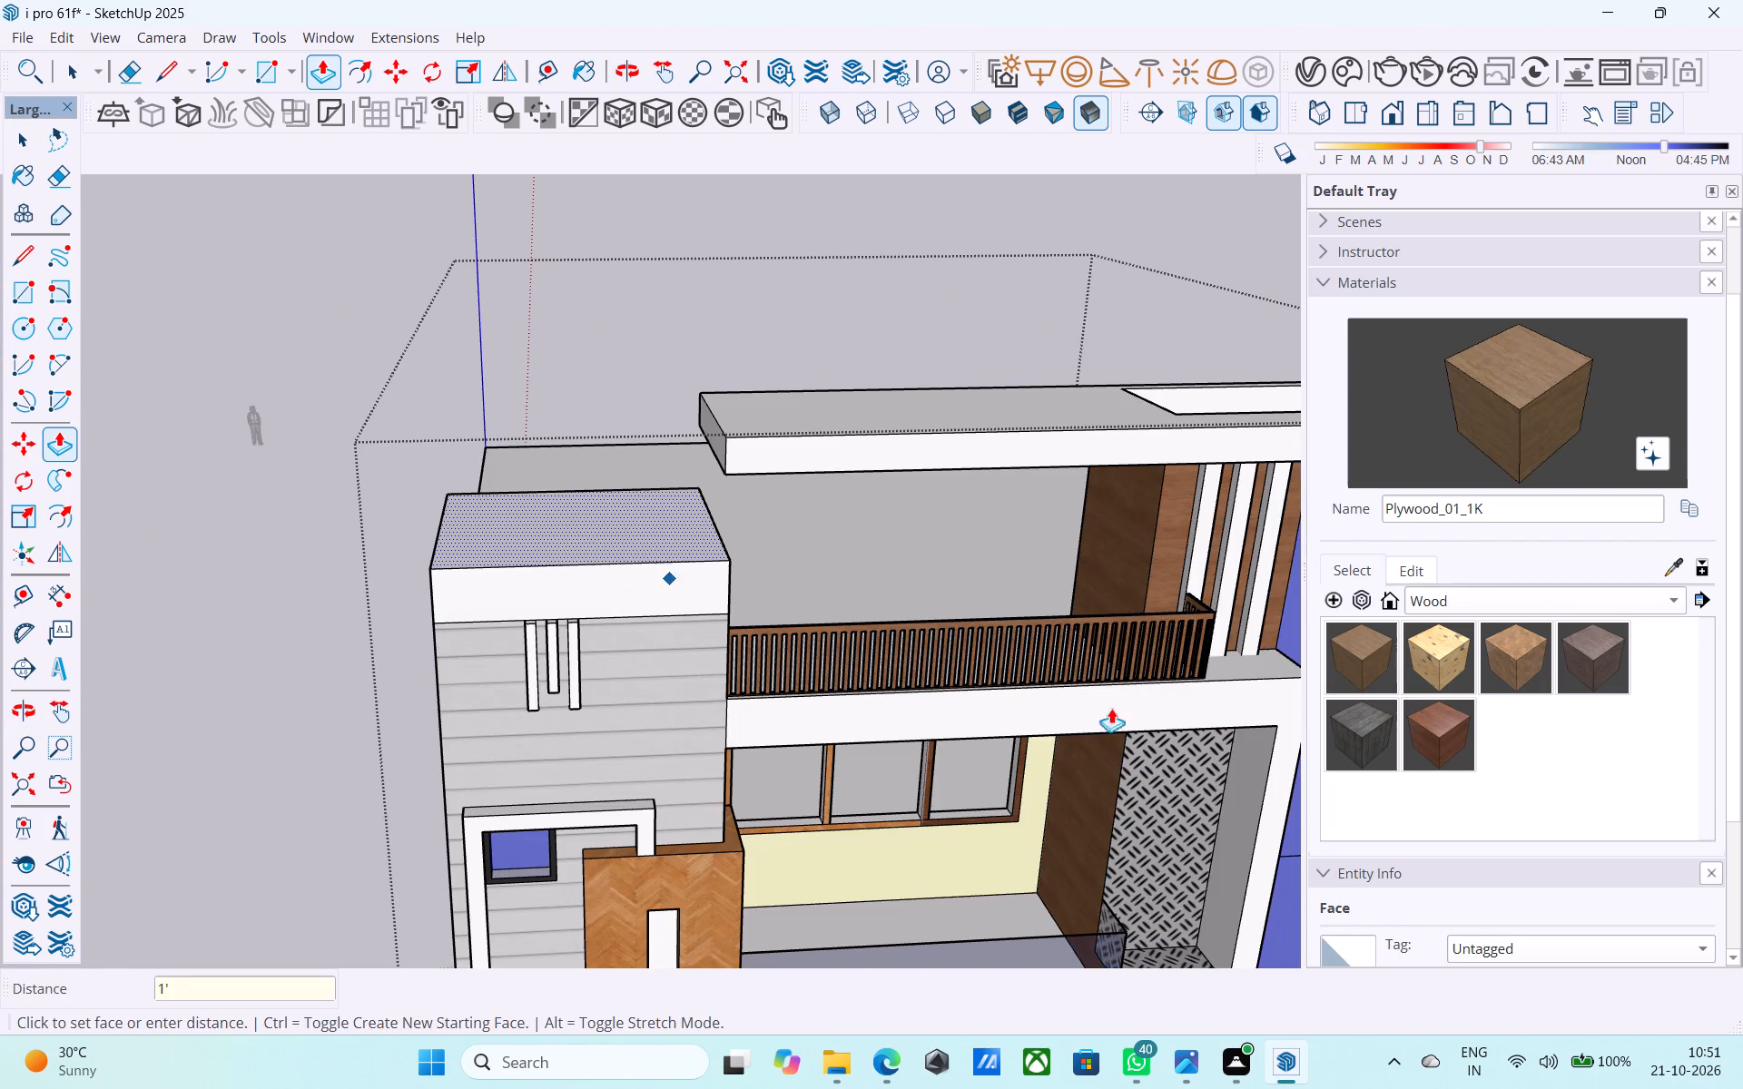
Paint the front and side faces of the raised band on the clad block with [Cladding_Siding_White]1.
left_click(1433, 603)
left_click(1447, 307)
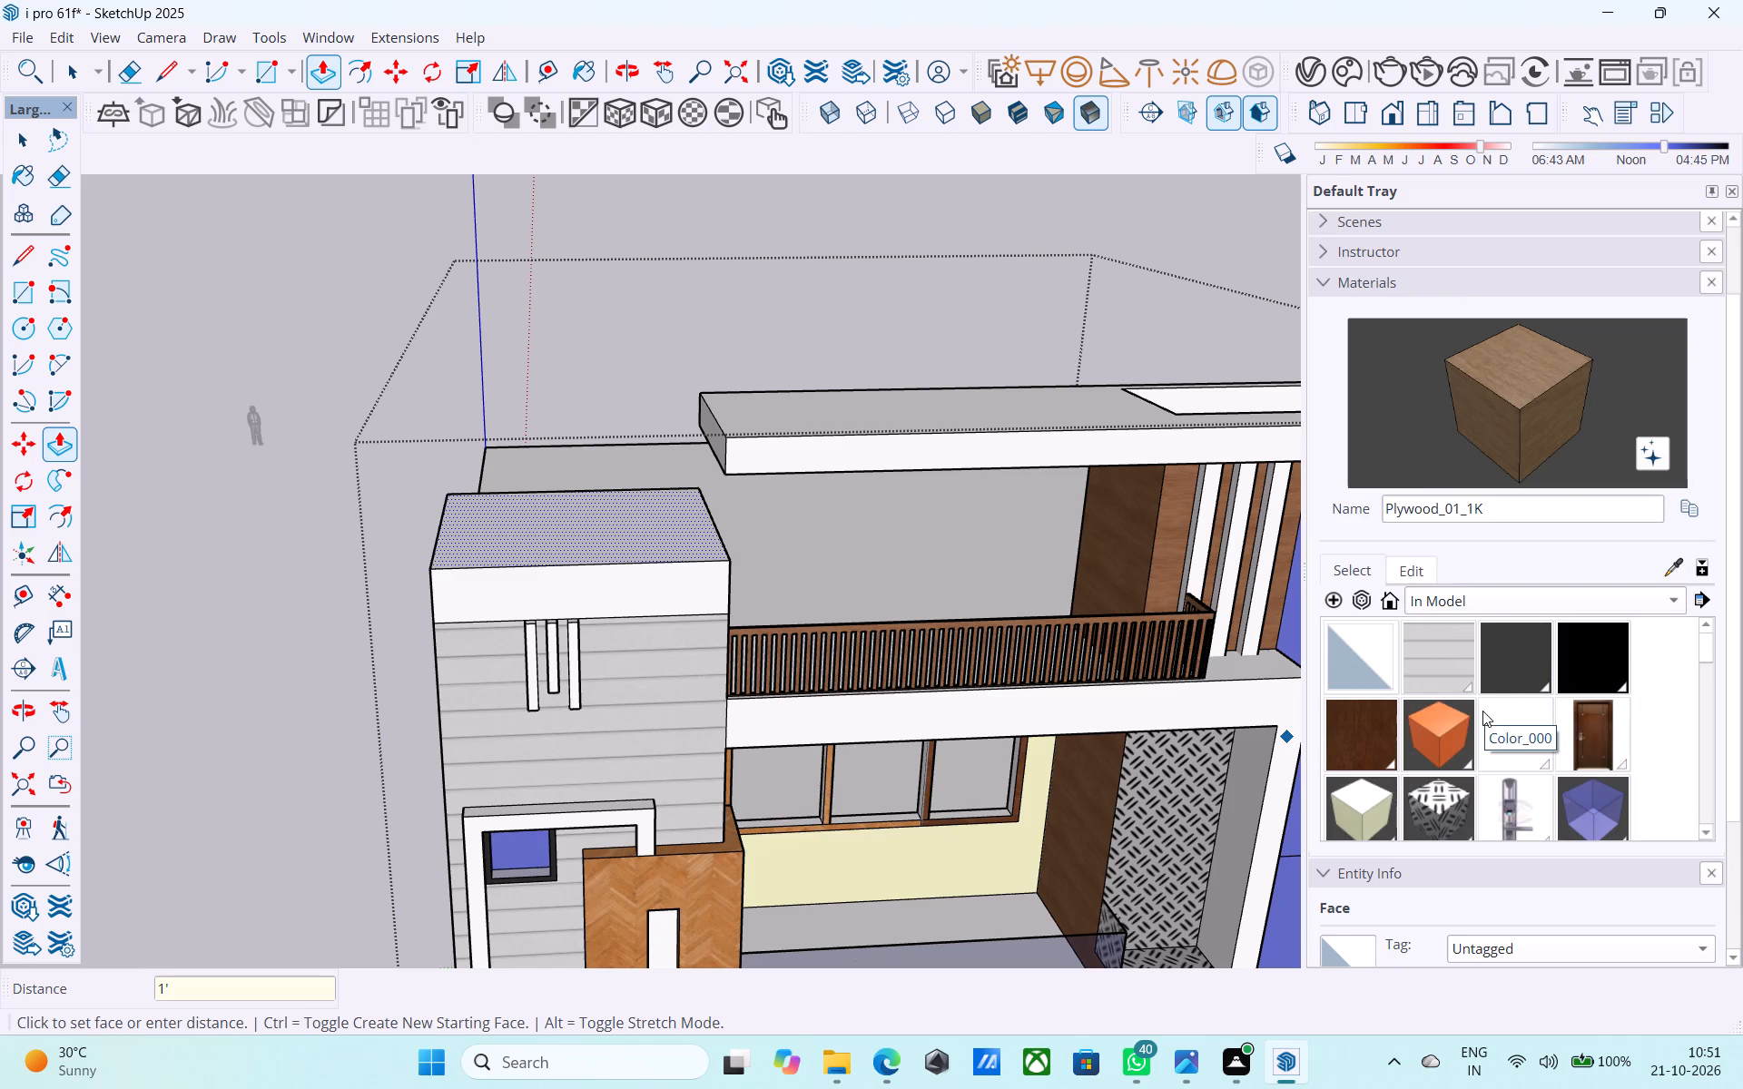
left_click(1425, 665)
left_click(615, 608)
middle_click_drag(608, 610, 699, 591)
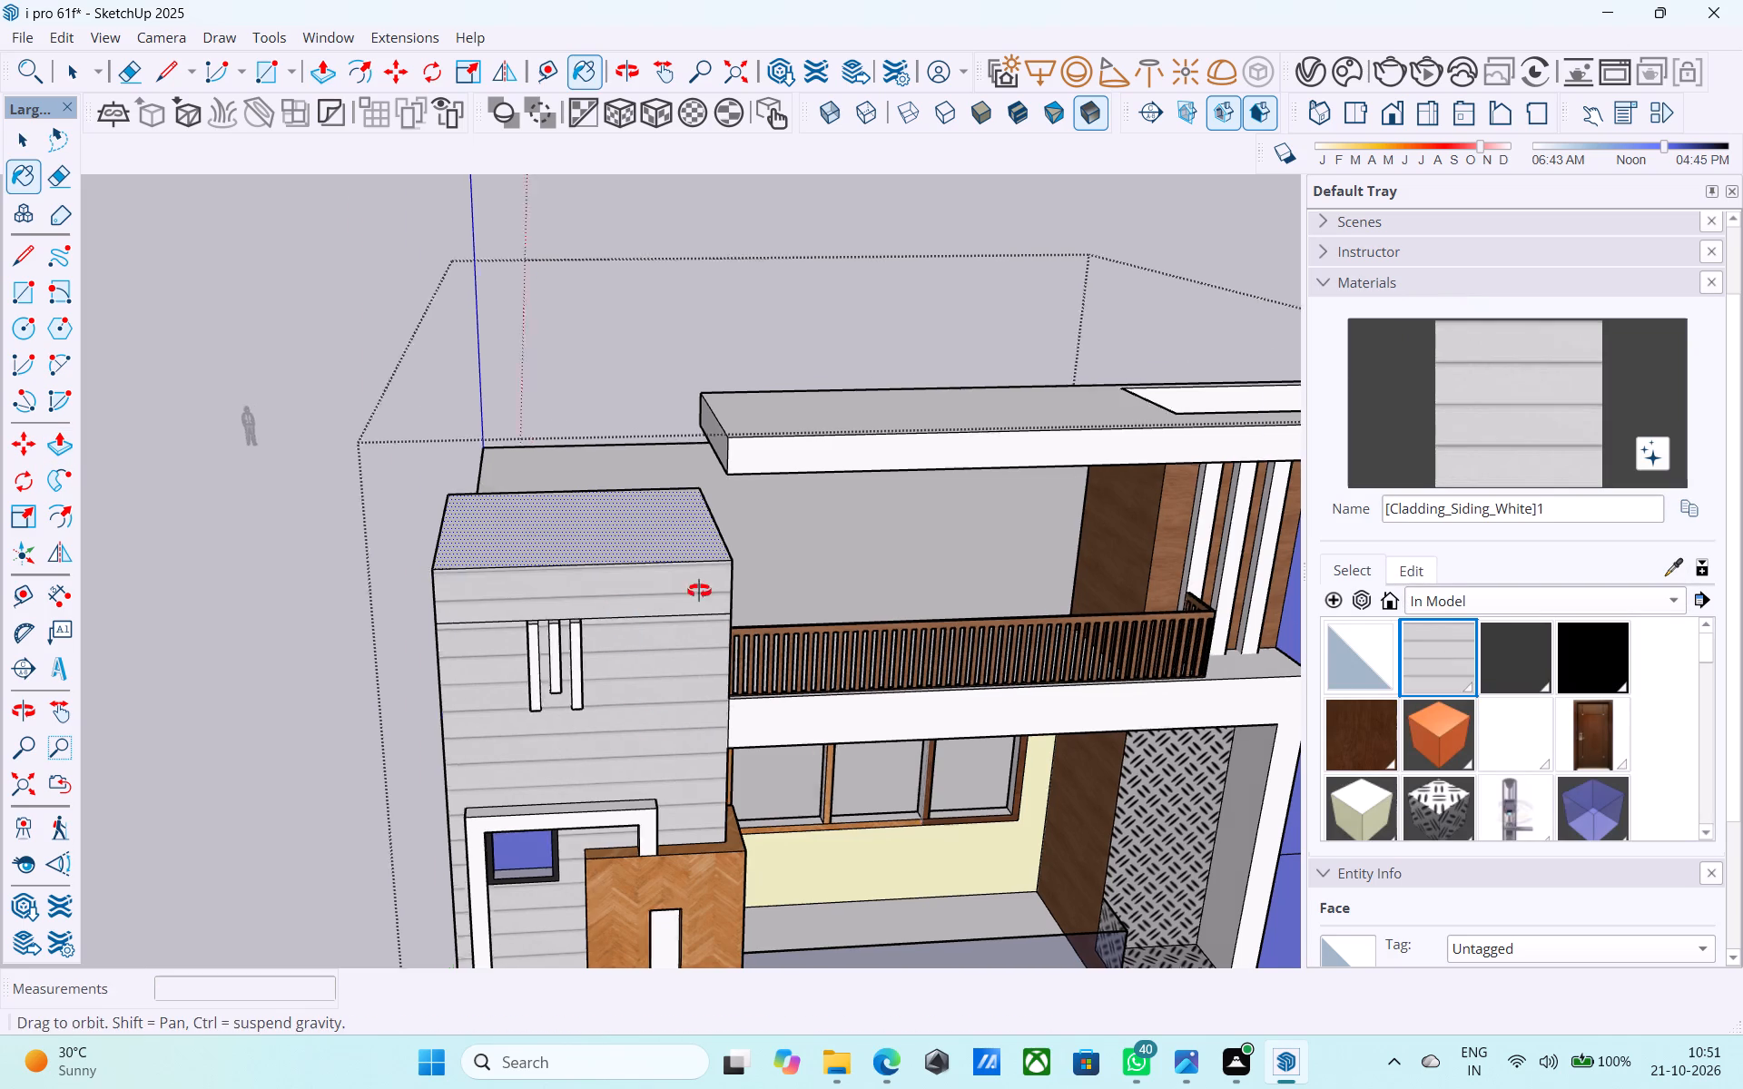
middle_click_drag(699, 591, 950, 555)
left_click(674, 540)
middle_click_drag(796, 510, 292, 544)
middle_click_drag(482, 544, 445, 532)
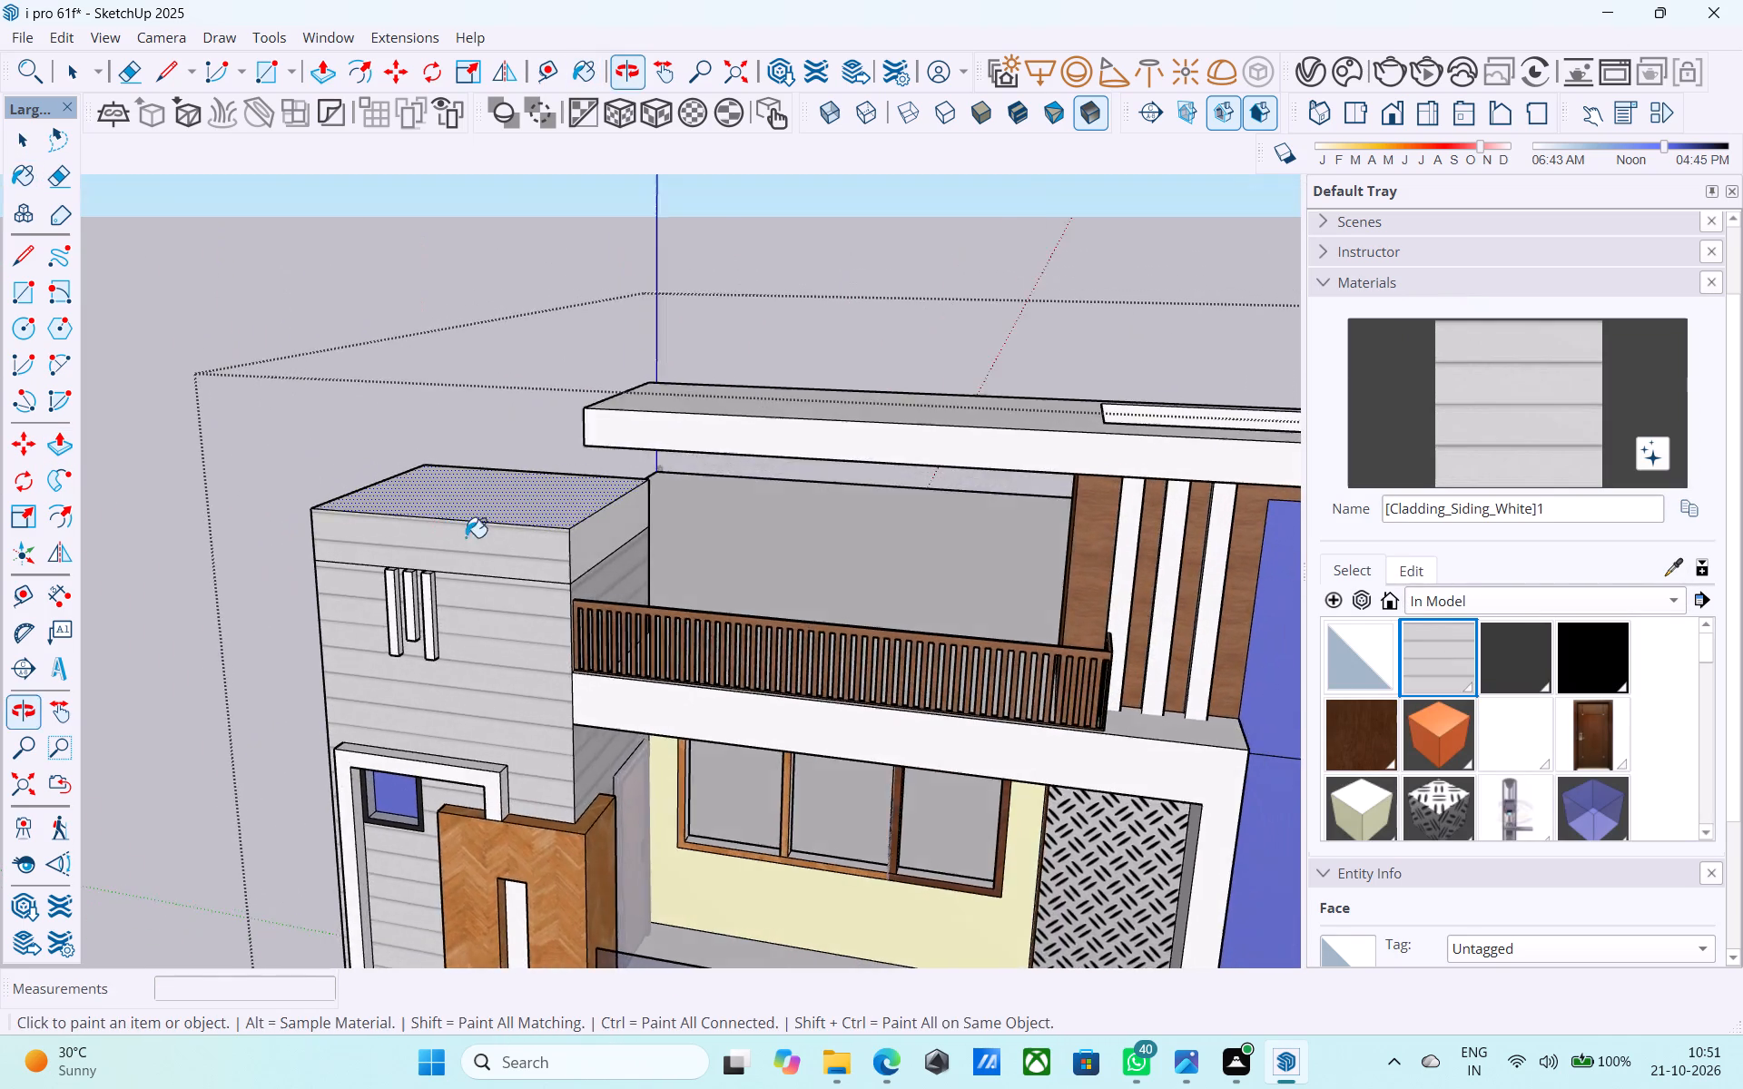
scroll(582, 576, "up", 4)
left_click(571, 541)
Examine the heightened clad block and the whole facade from front, side, low and high angles.
scroll(546, 555, "down", 14)
middle_click_drag(645, 753, 718, 563)
scroll(726, 535, "down", 6)
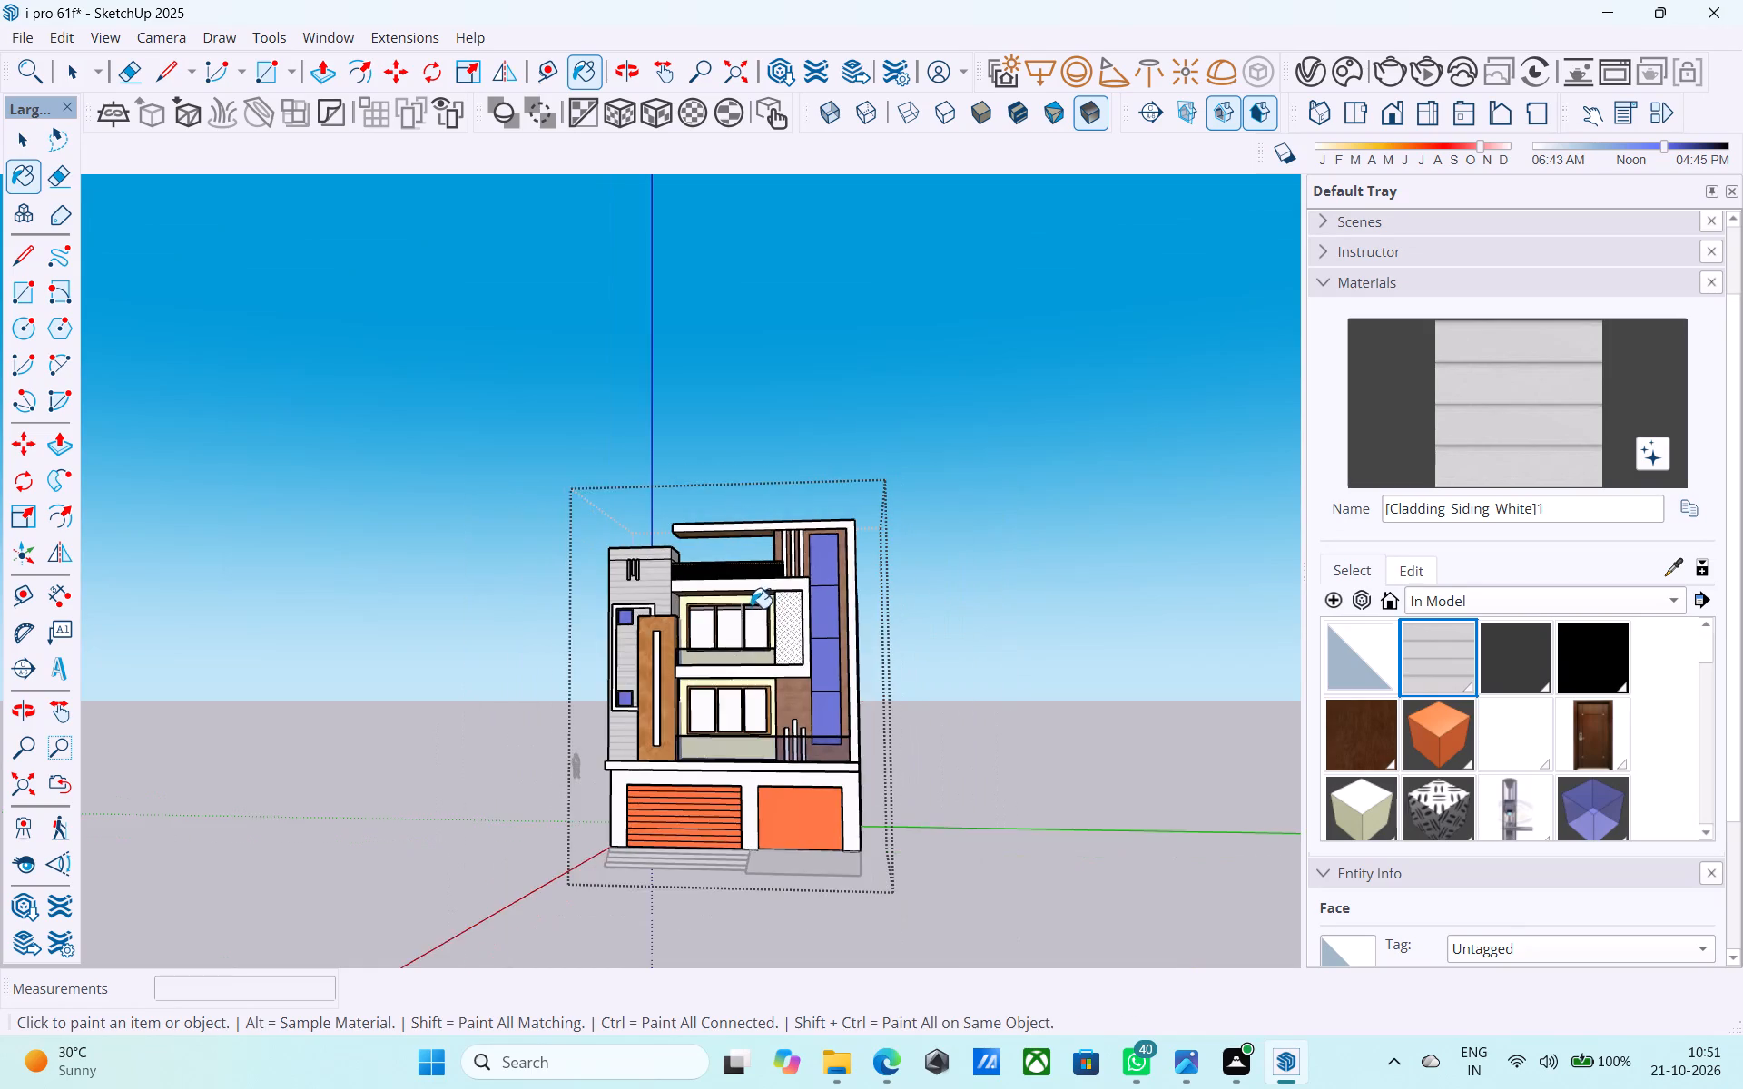
middle_click_drag(750, 607, 870, 664)
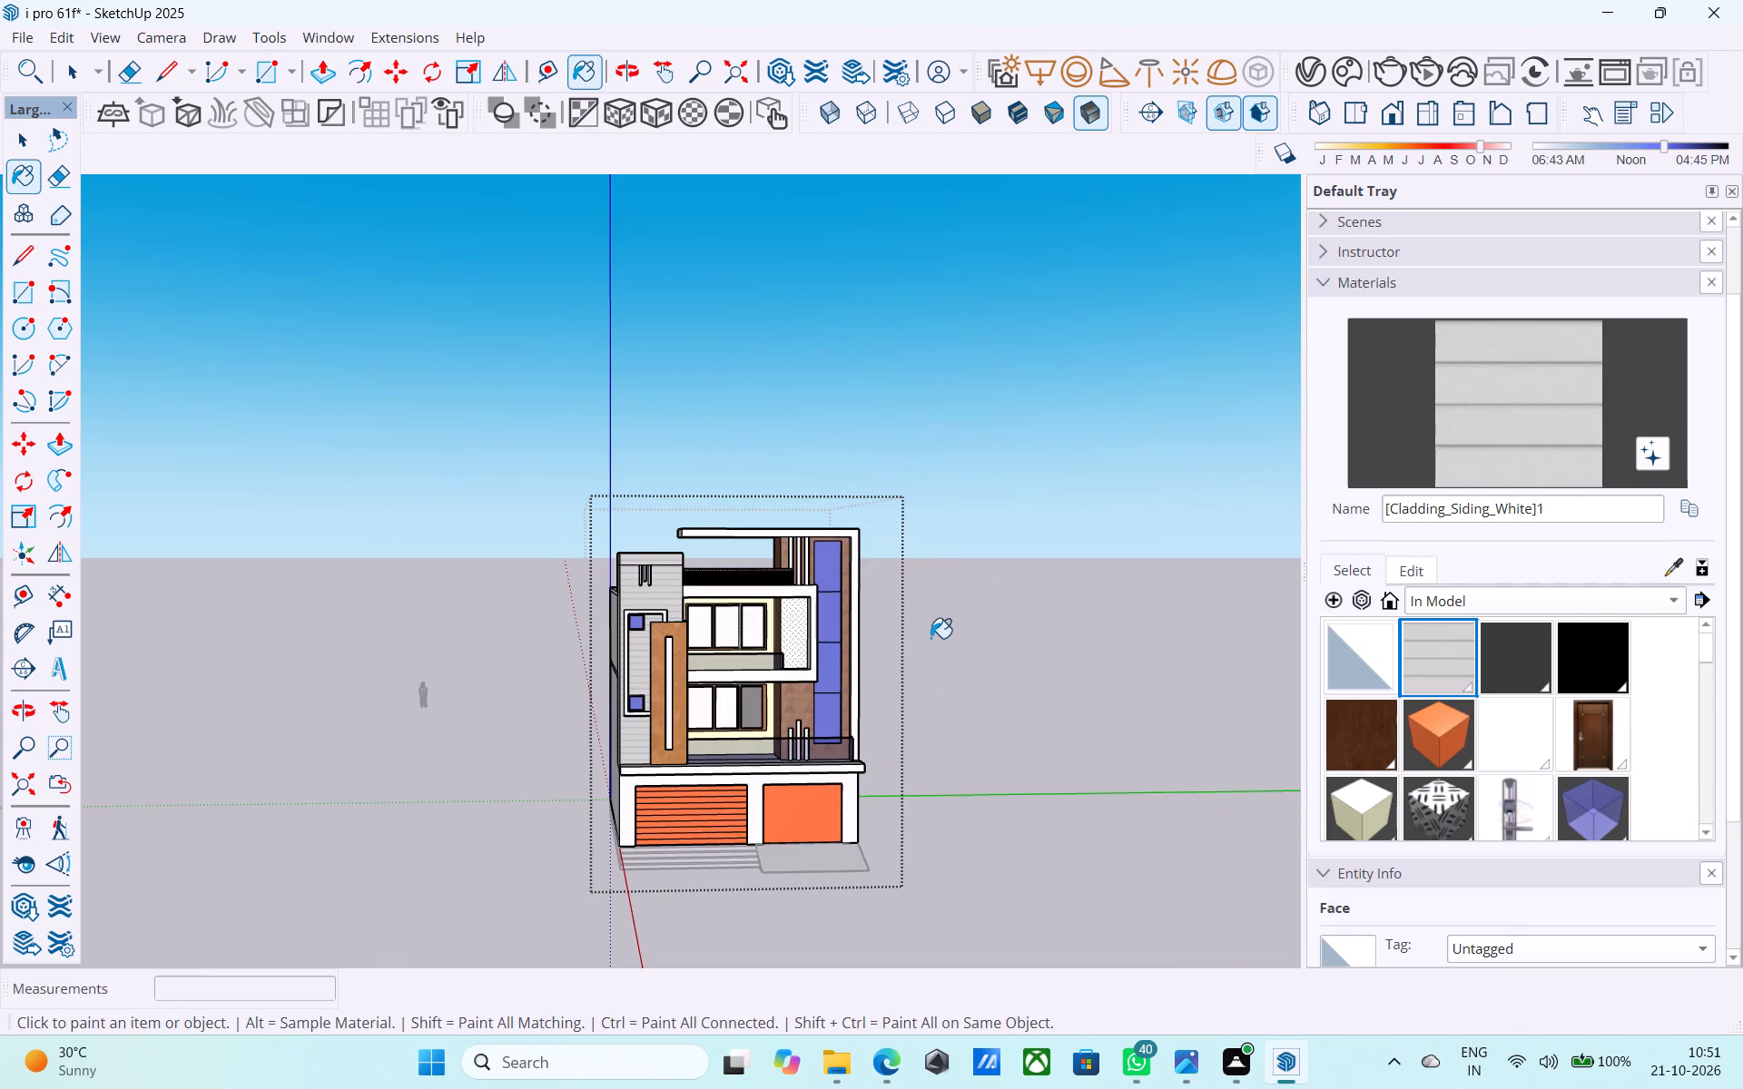
middle_click_drag(886, 654, 877, 625)
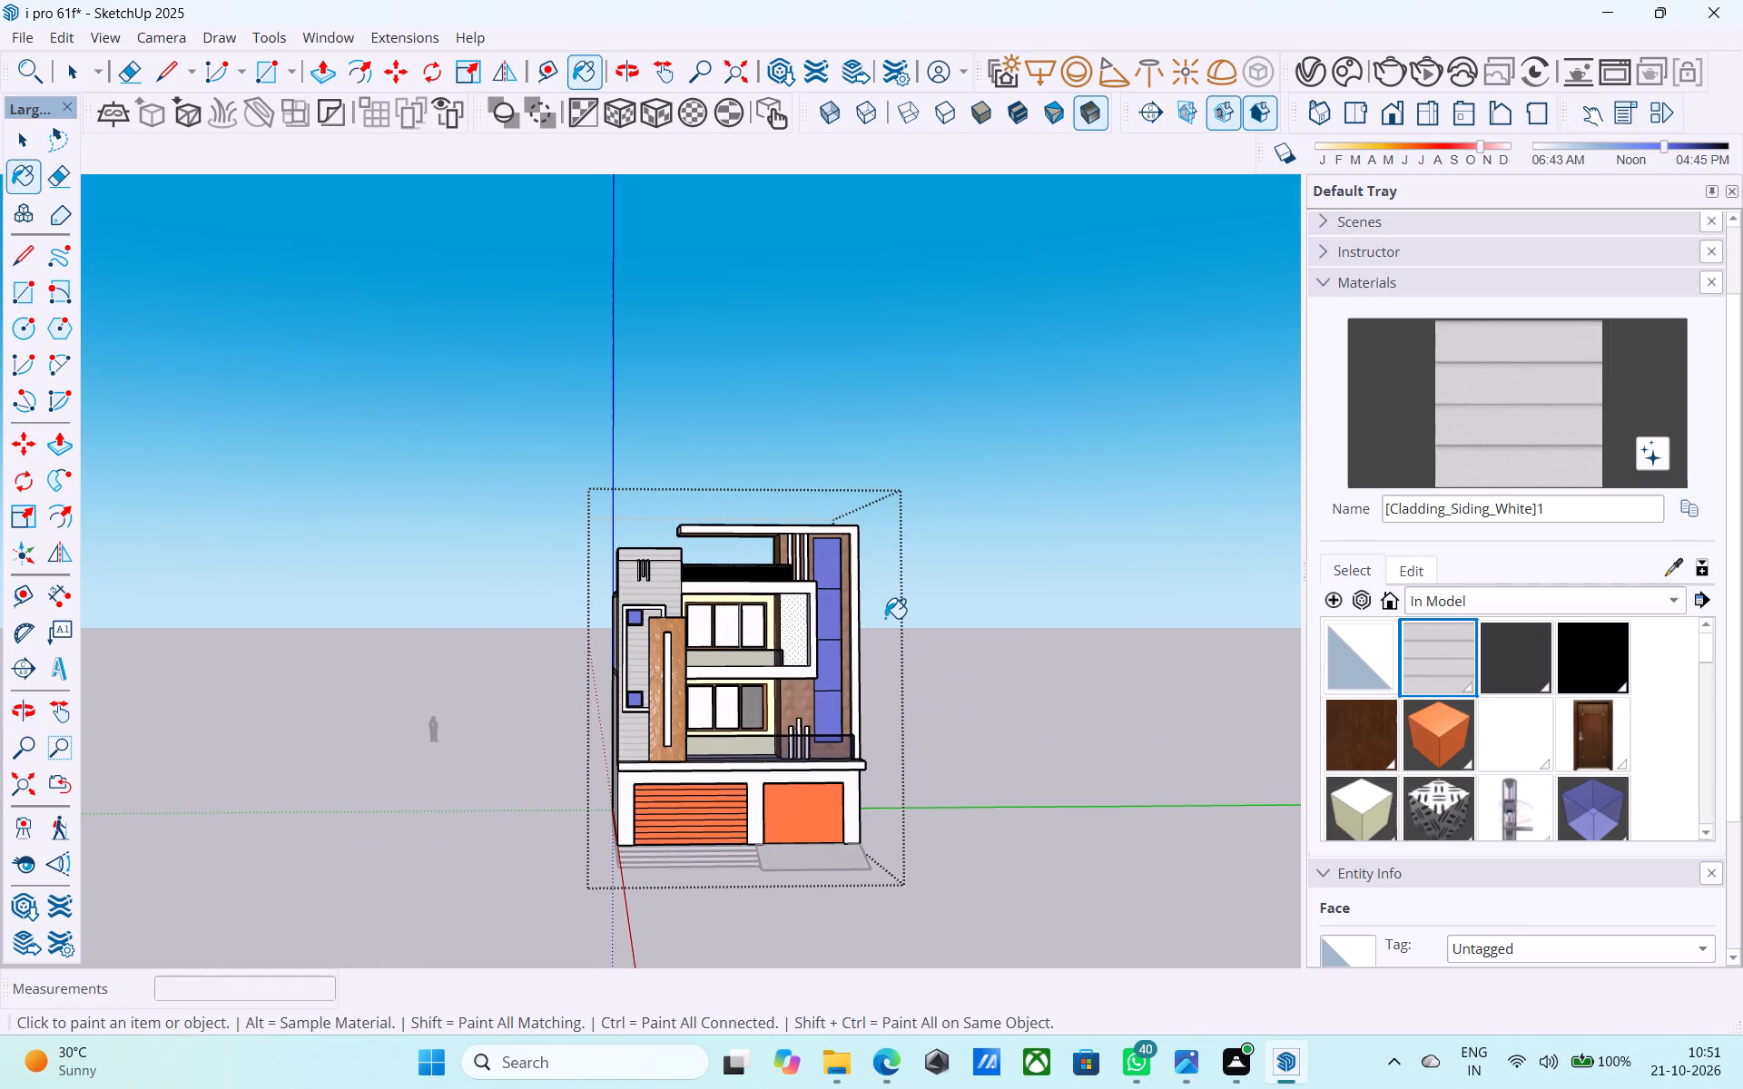
scroll(885, 618, "down", 5)
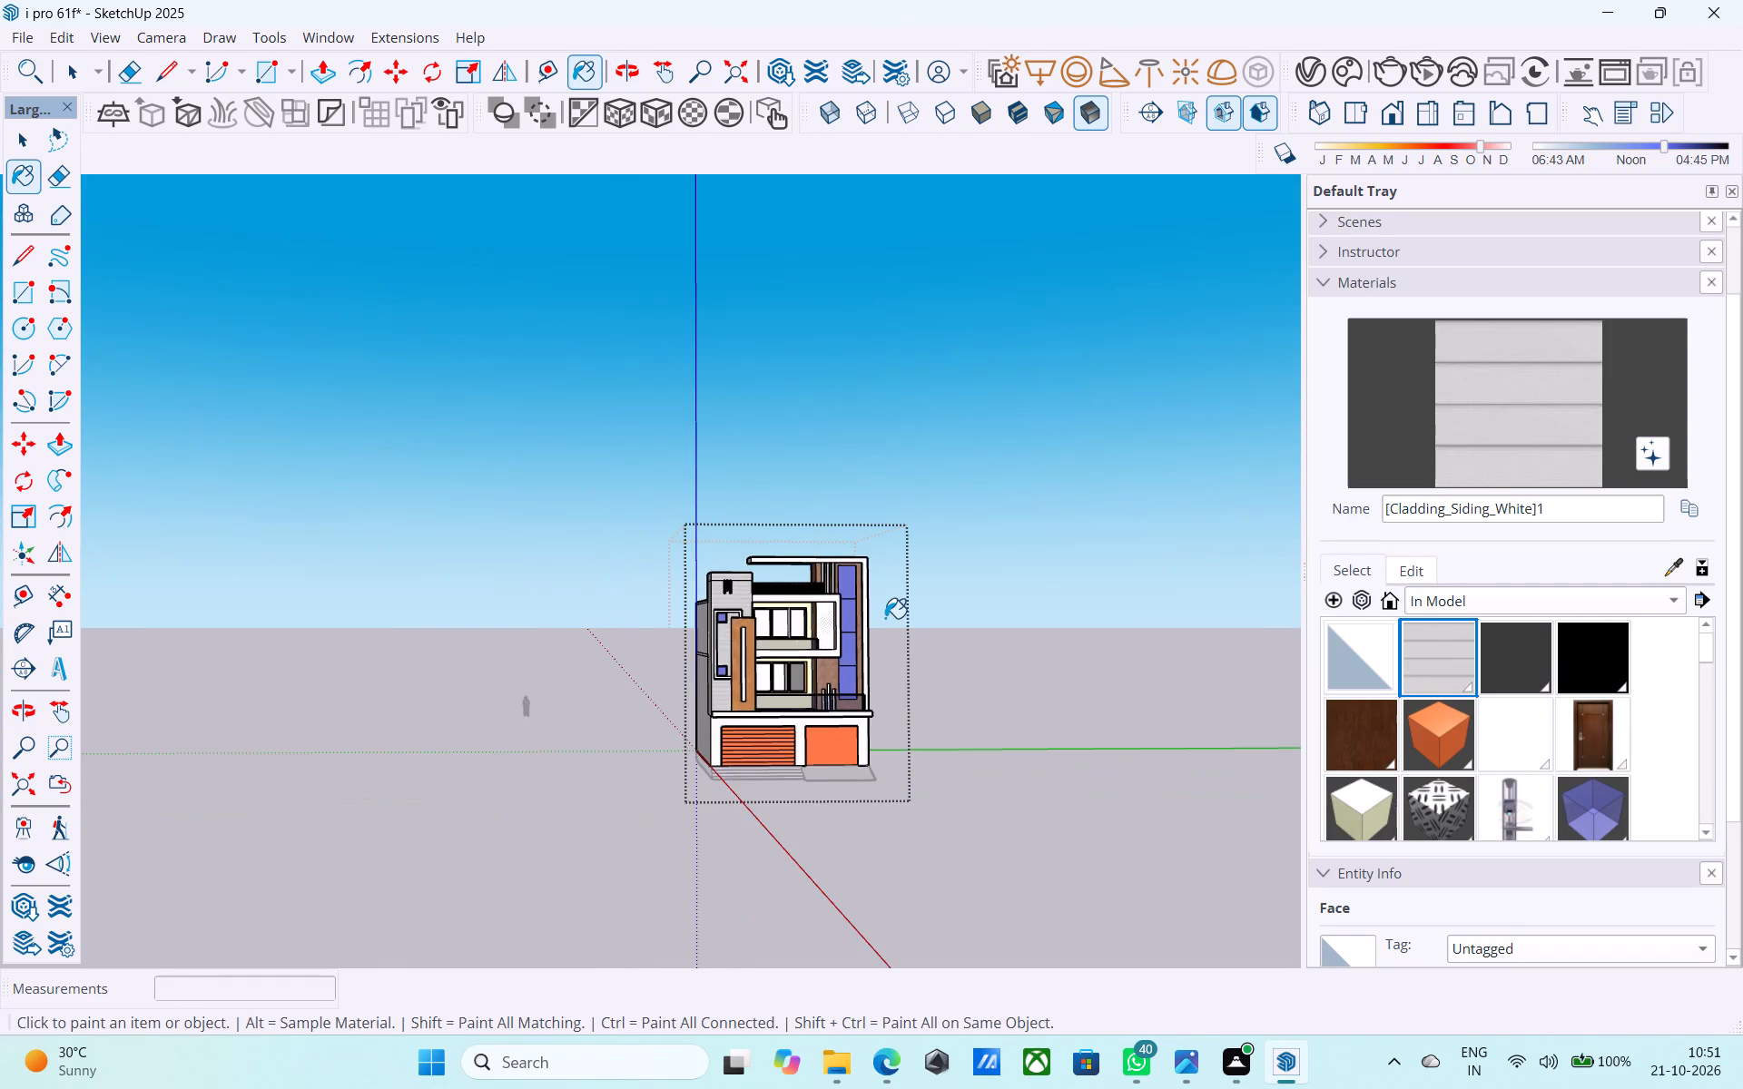
middle_click_drag(879, 621, 788, 626)
scroll(788, 626, "up", 8)
middle_click_drag(778, 714, 743, 563)
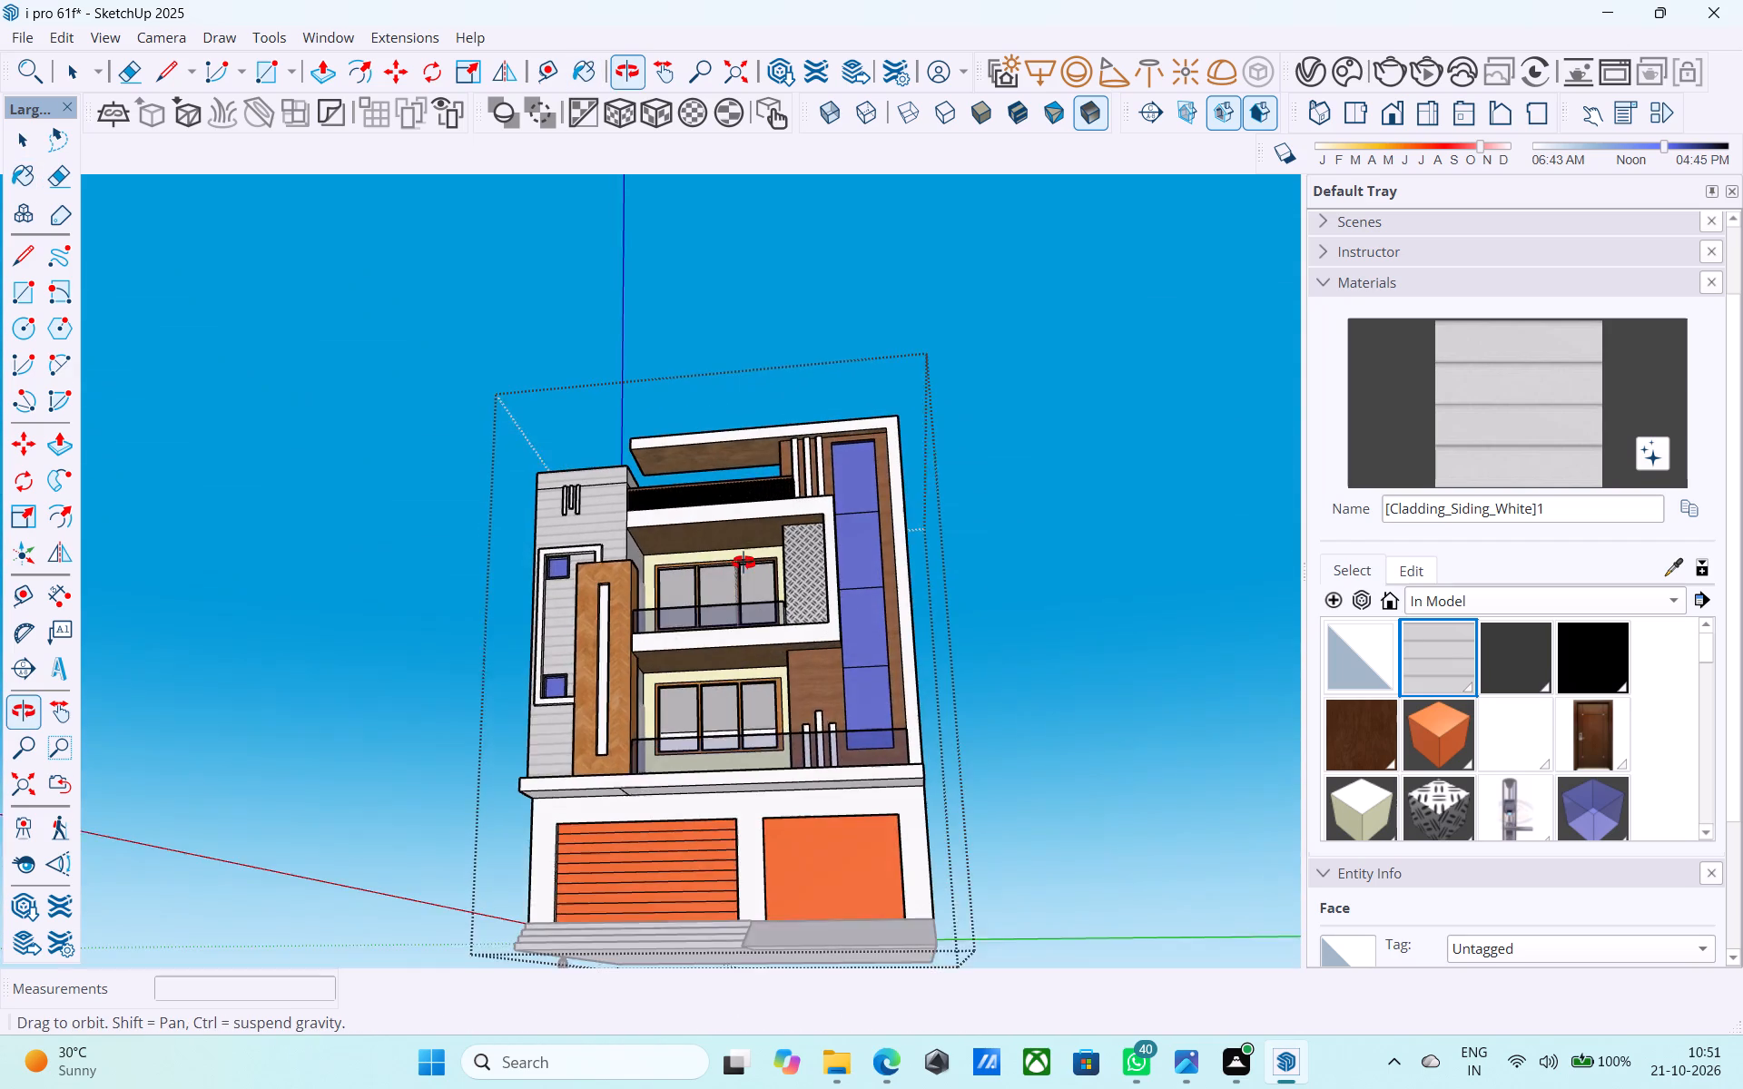
middle_click_drag(743, 563, 635, 678)
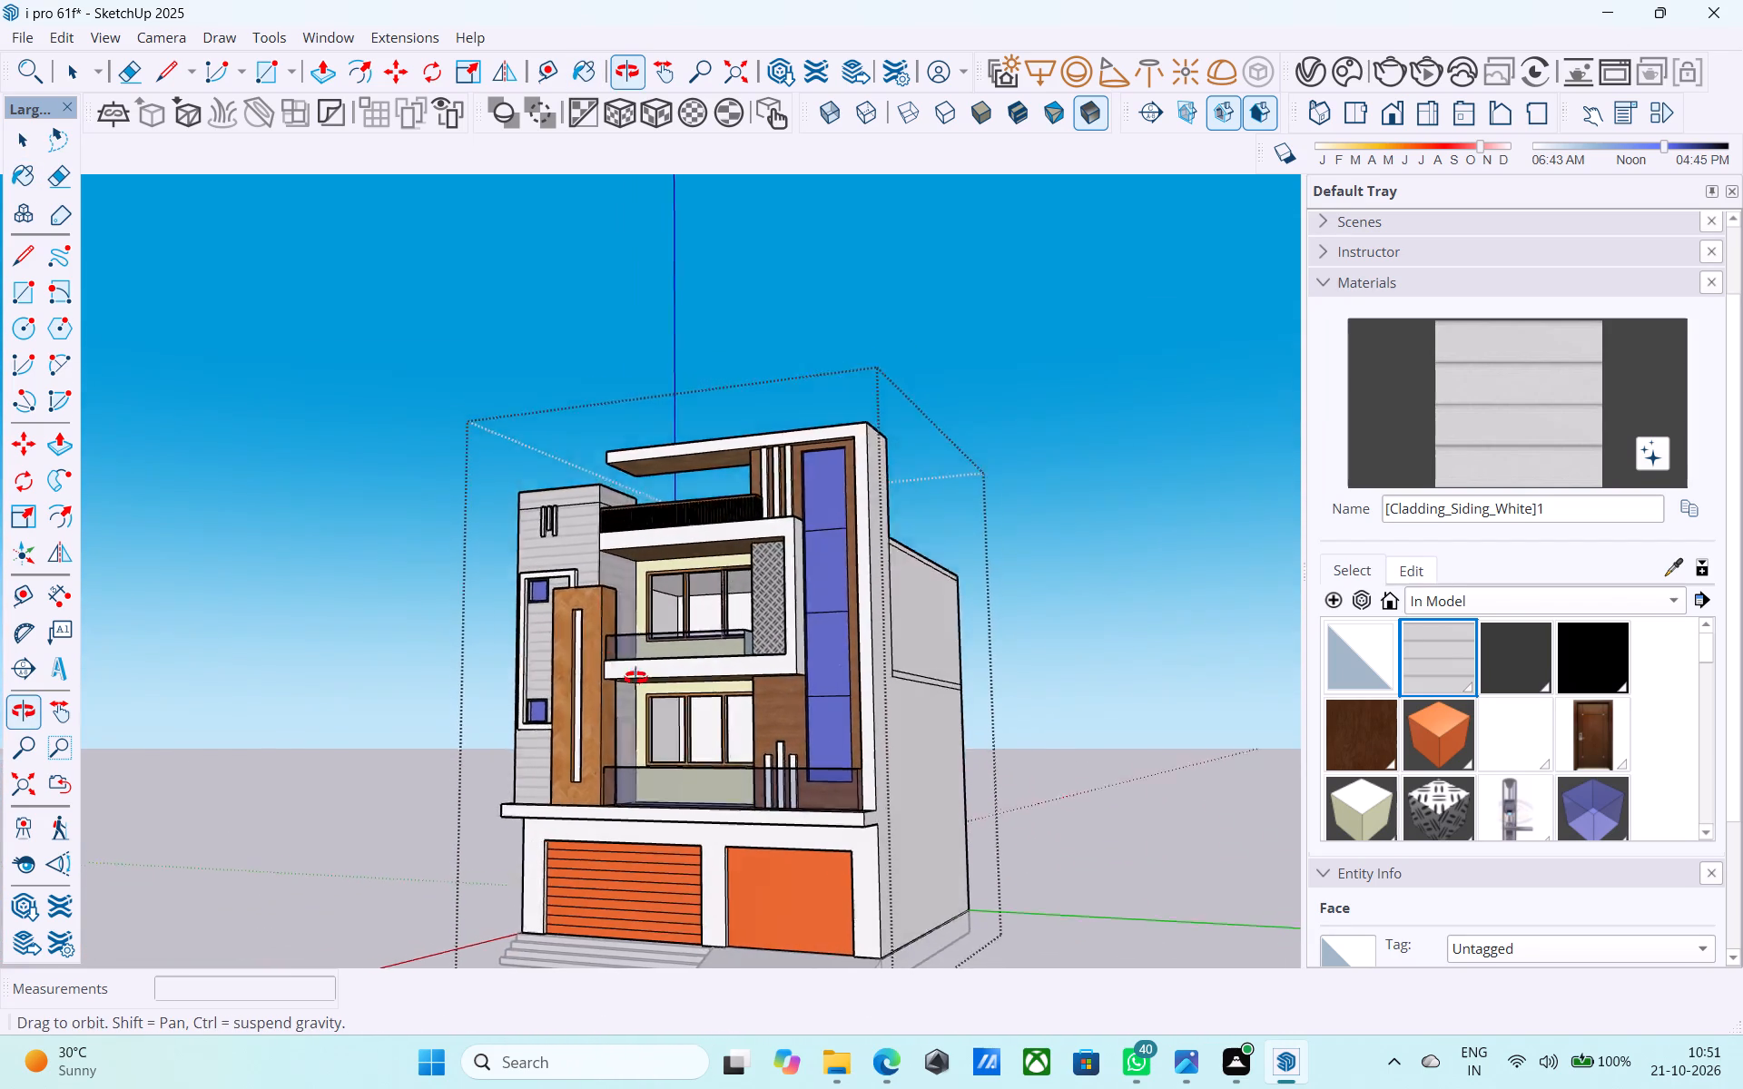
middle_click_drag(635, 678, 835, 679)
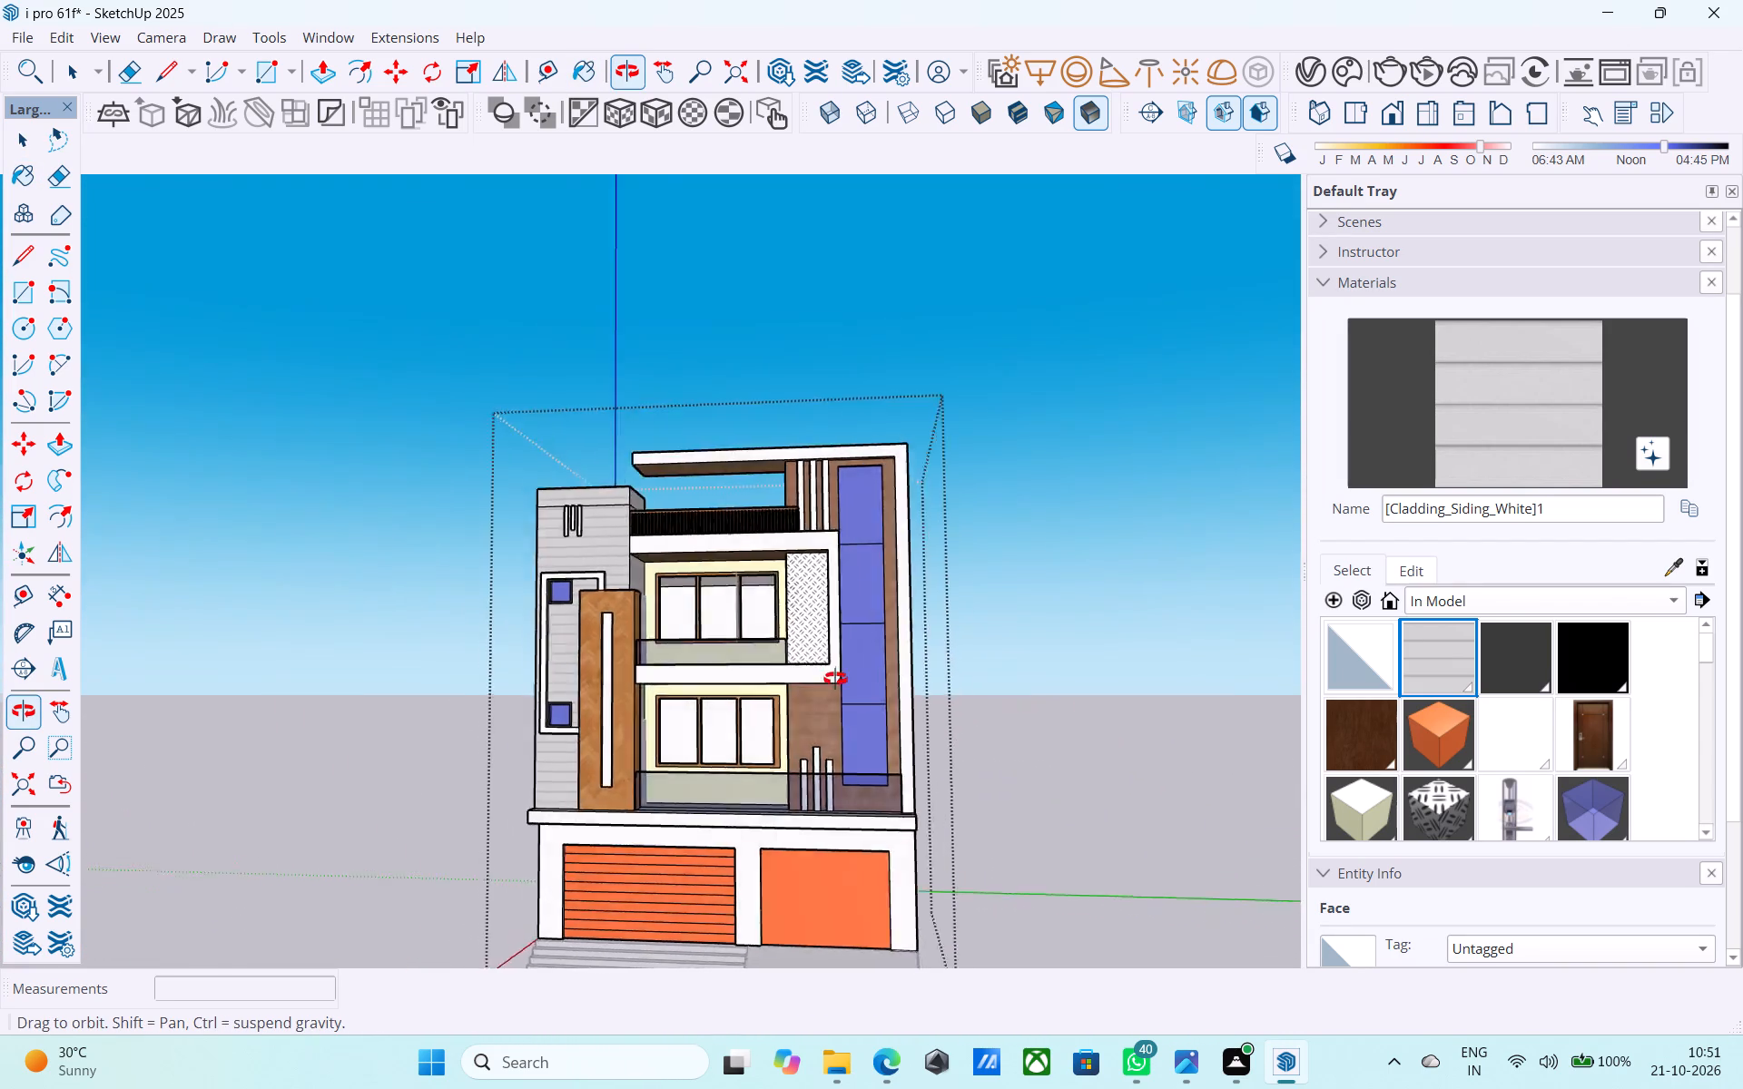
middle_click_drag(835, 679, 972, 825)
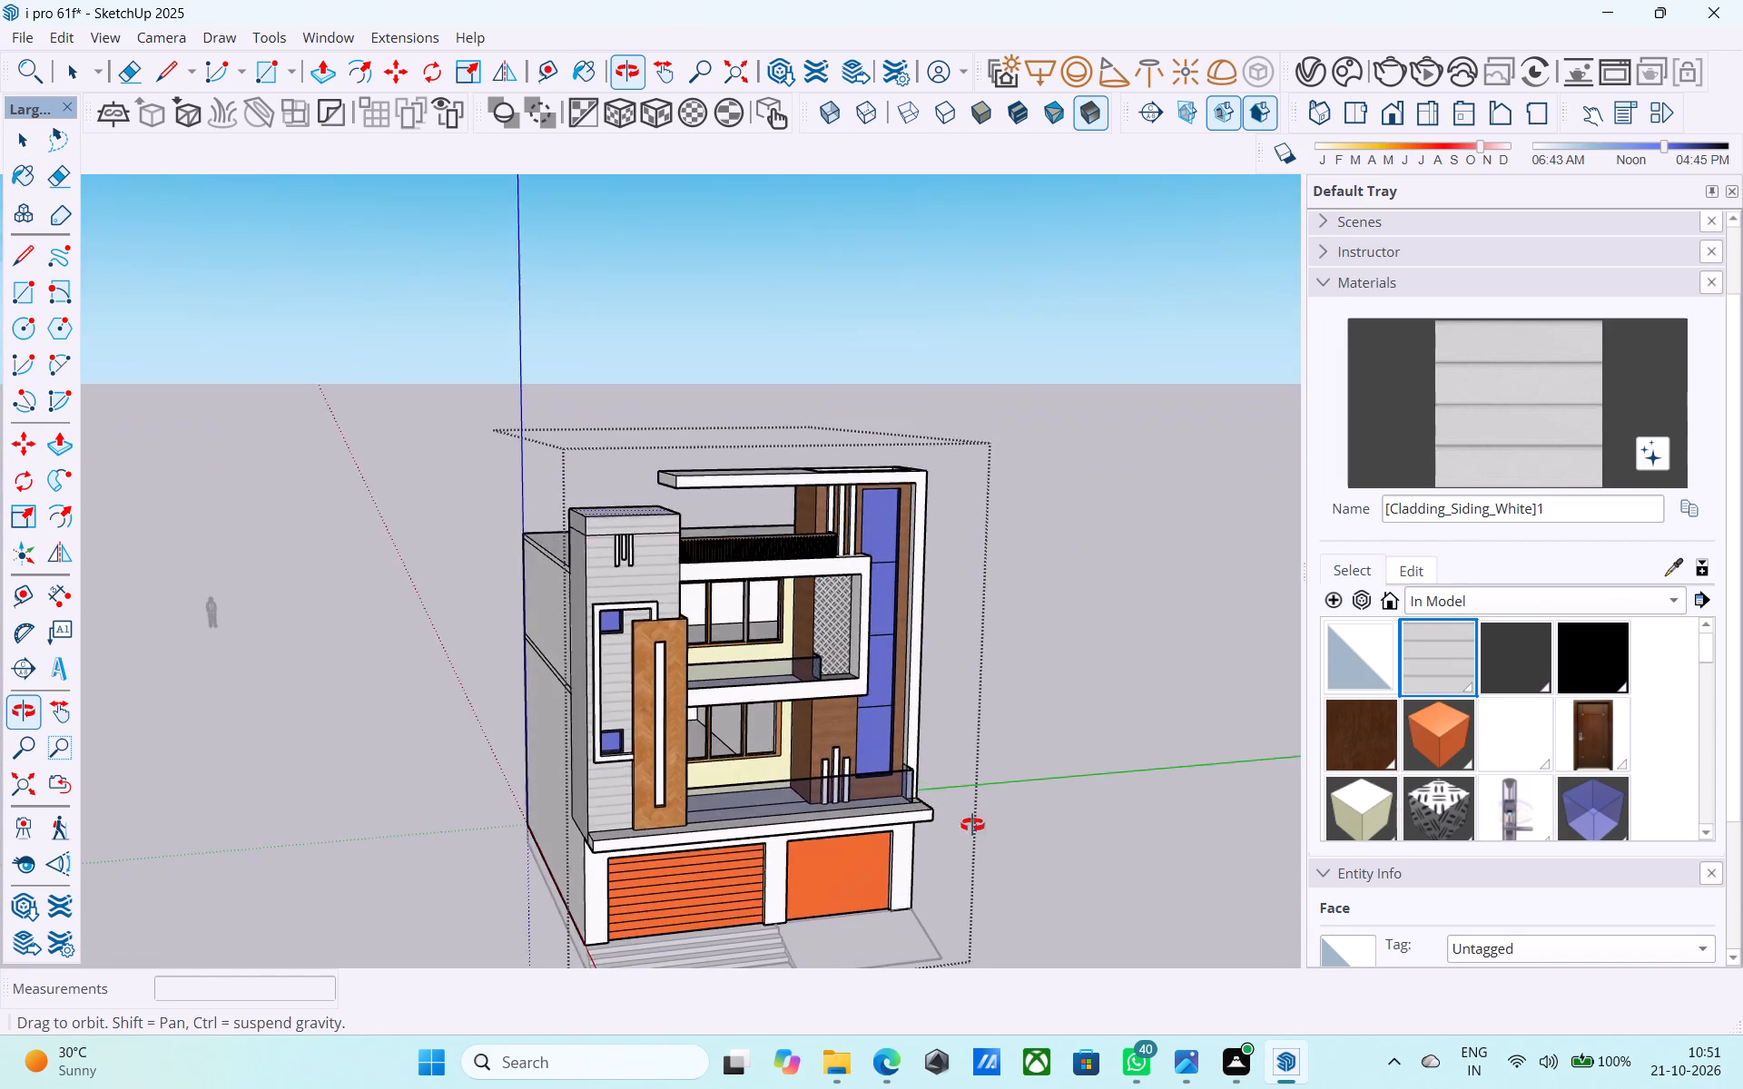
middle_click_drag(972, 825, 971, 843)
scroll(951, 820, "up", 5)
middle_click_drag(776, 652, 739, 484)
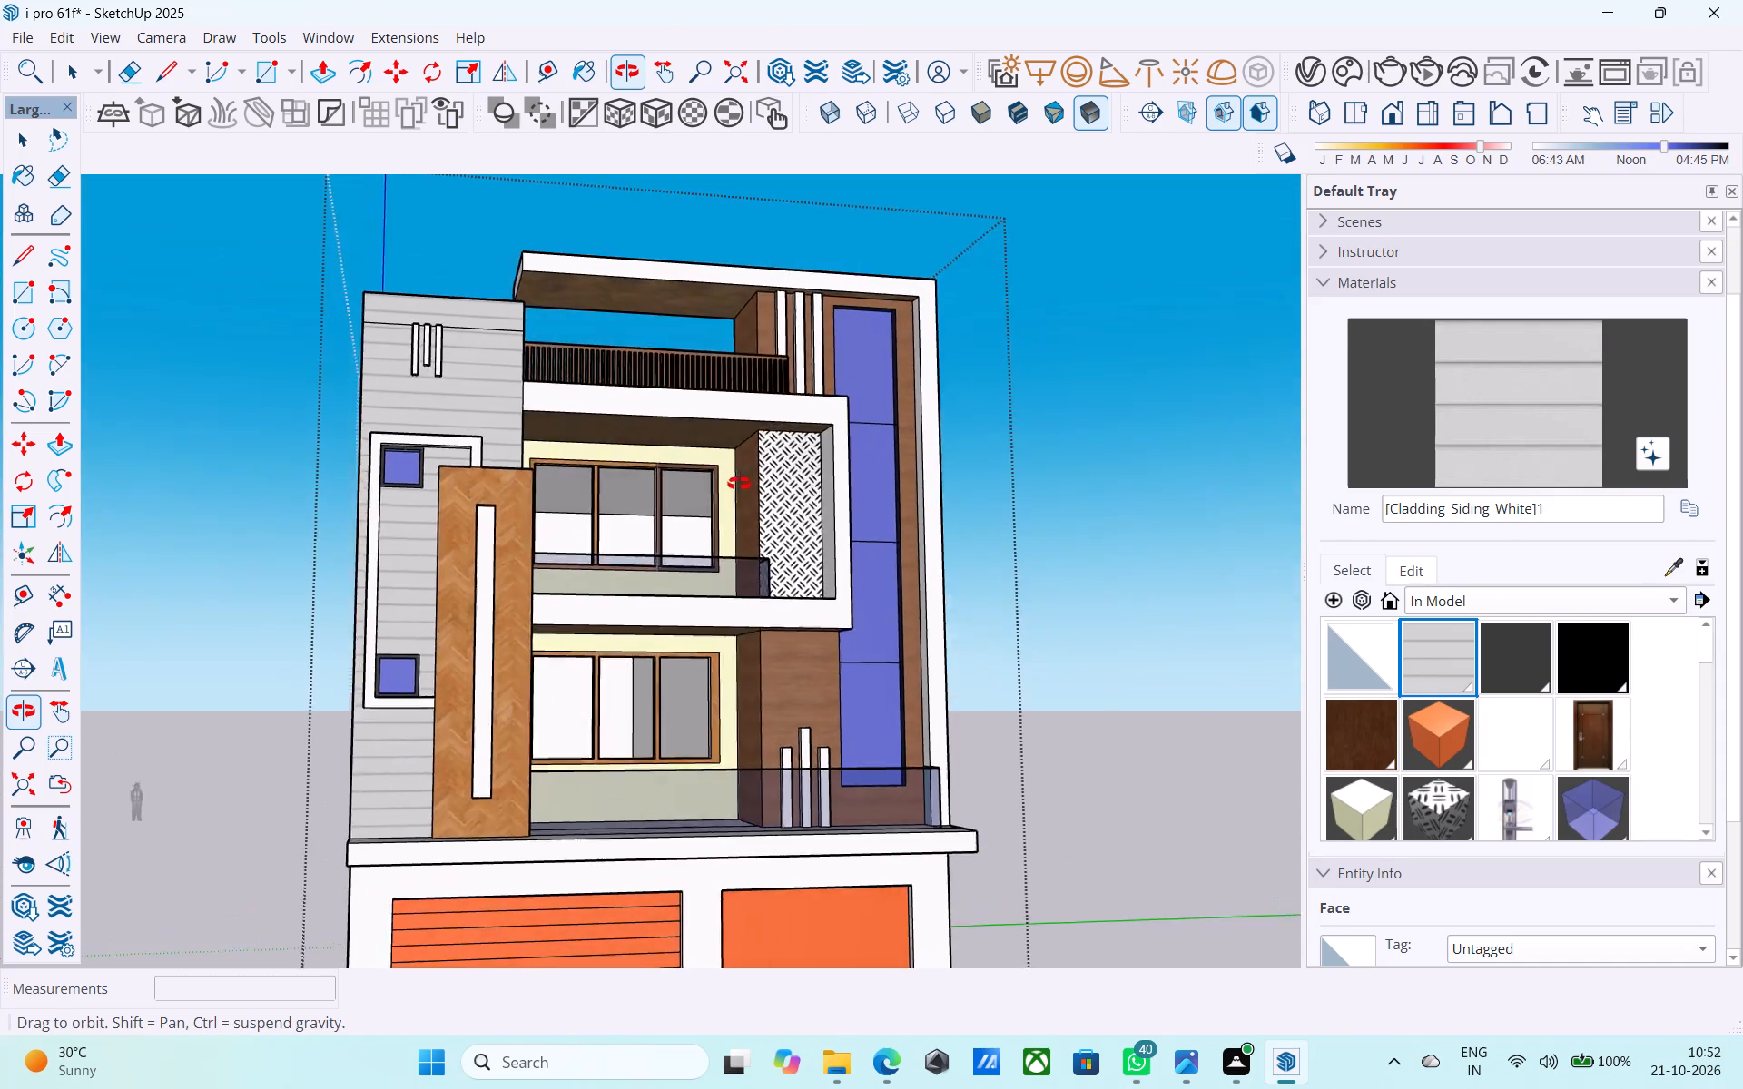
middle_click_drag(739, 484, 848, 883)
scroll(878, 850, "down", 6)
Offset the main roof face's outline 6" inward to form a parapet strip.
middle_click_drag(886, 851, 969, 1024)
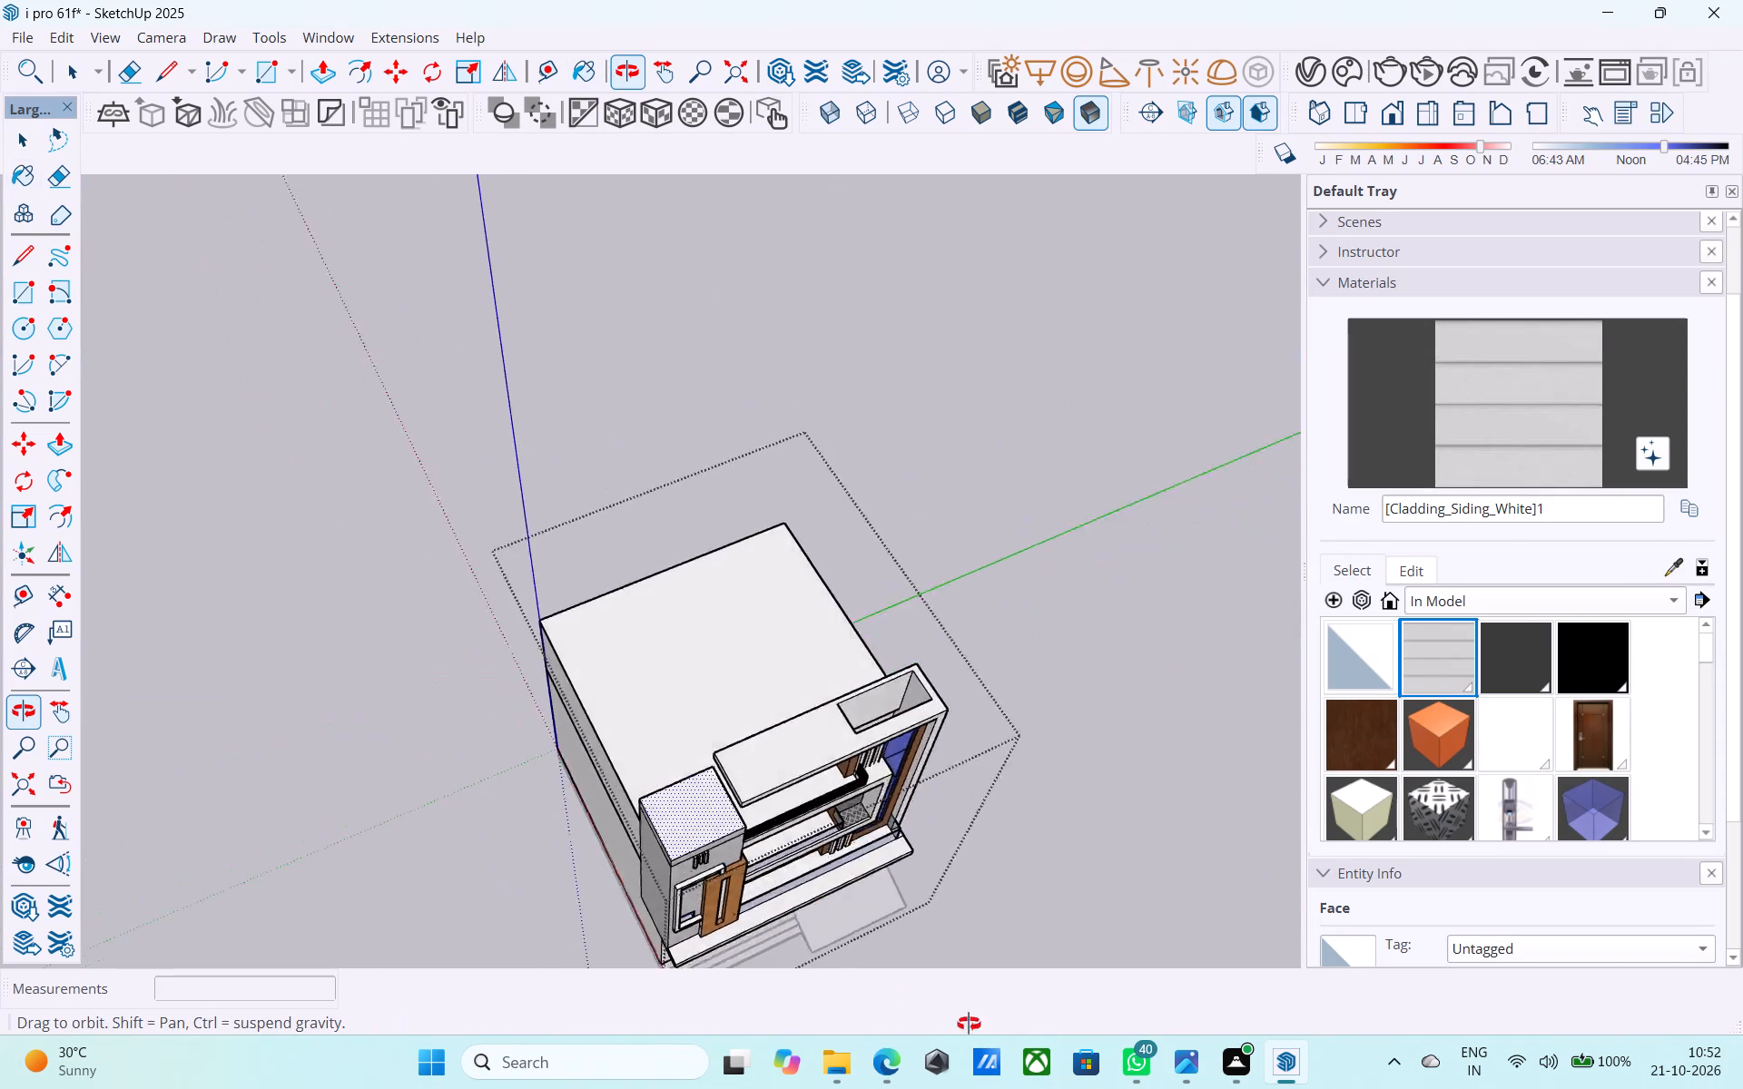
middle_click_drag(969, 1024, 1481, 921)
scroll(801, 558, "up", 10)
key("space")
left_click(801, 557)
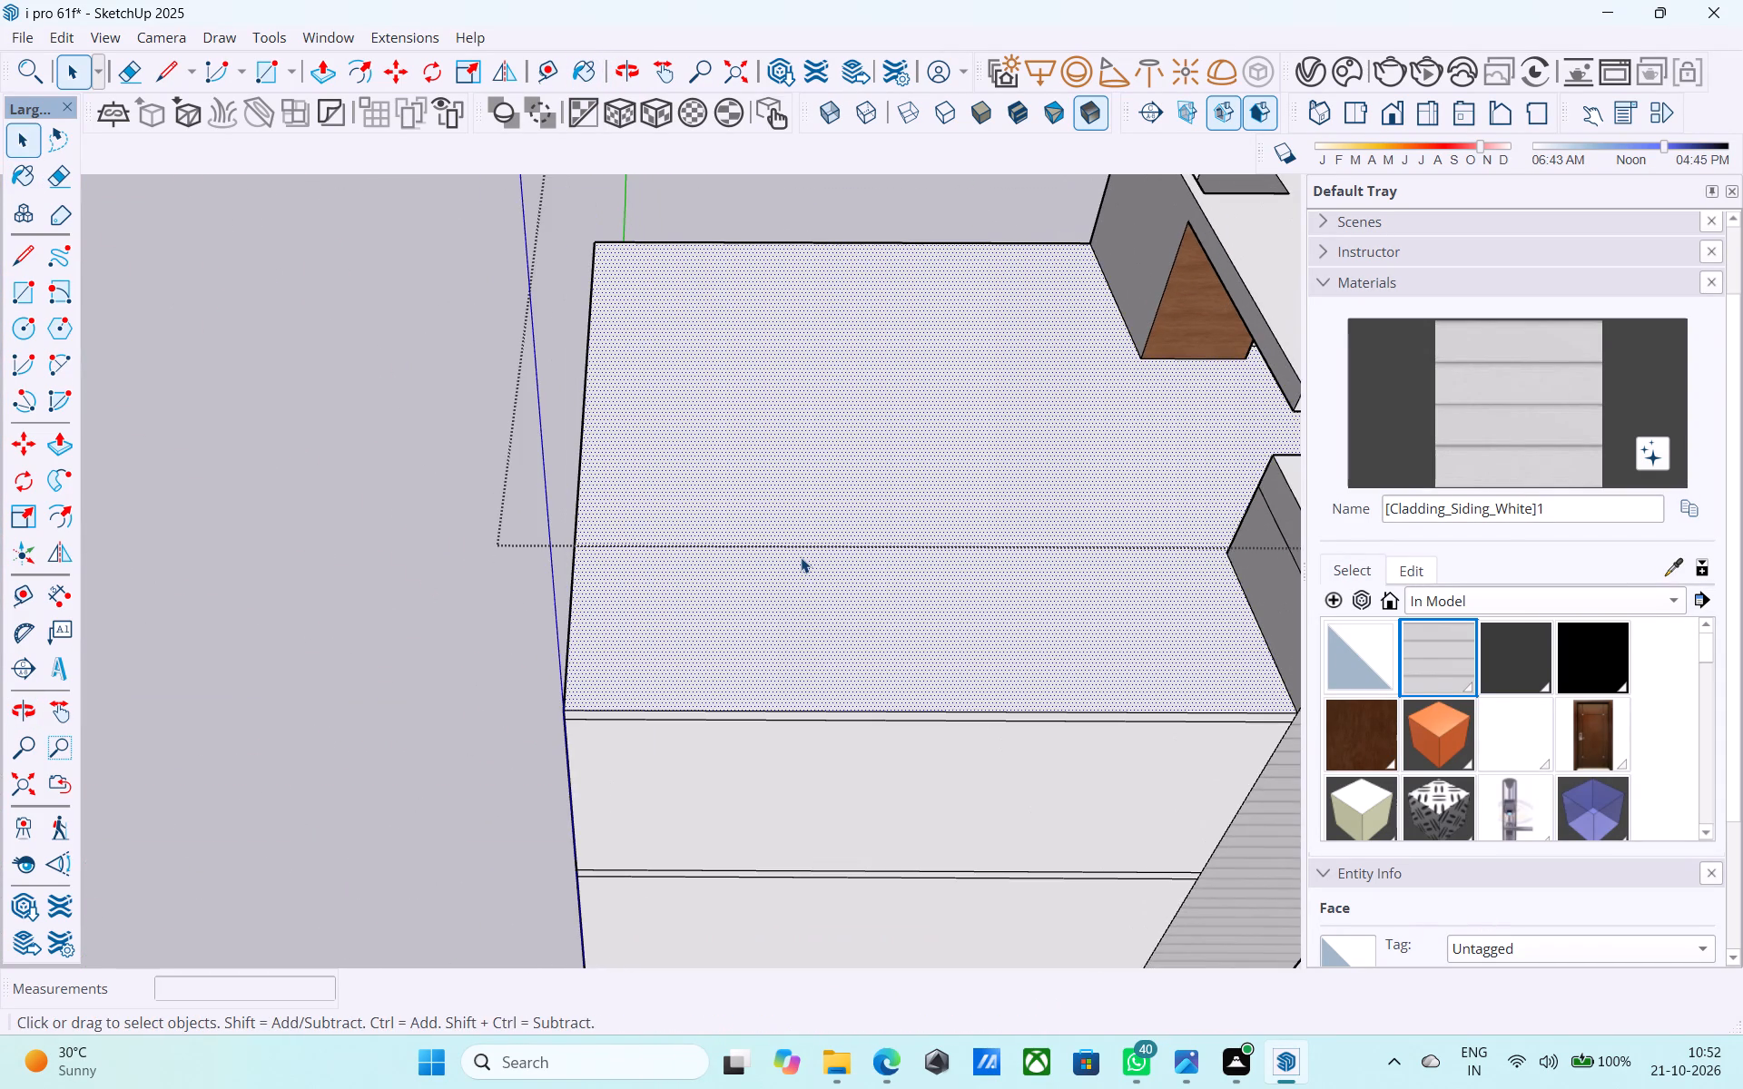
key("f")
left_click(801, 557)
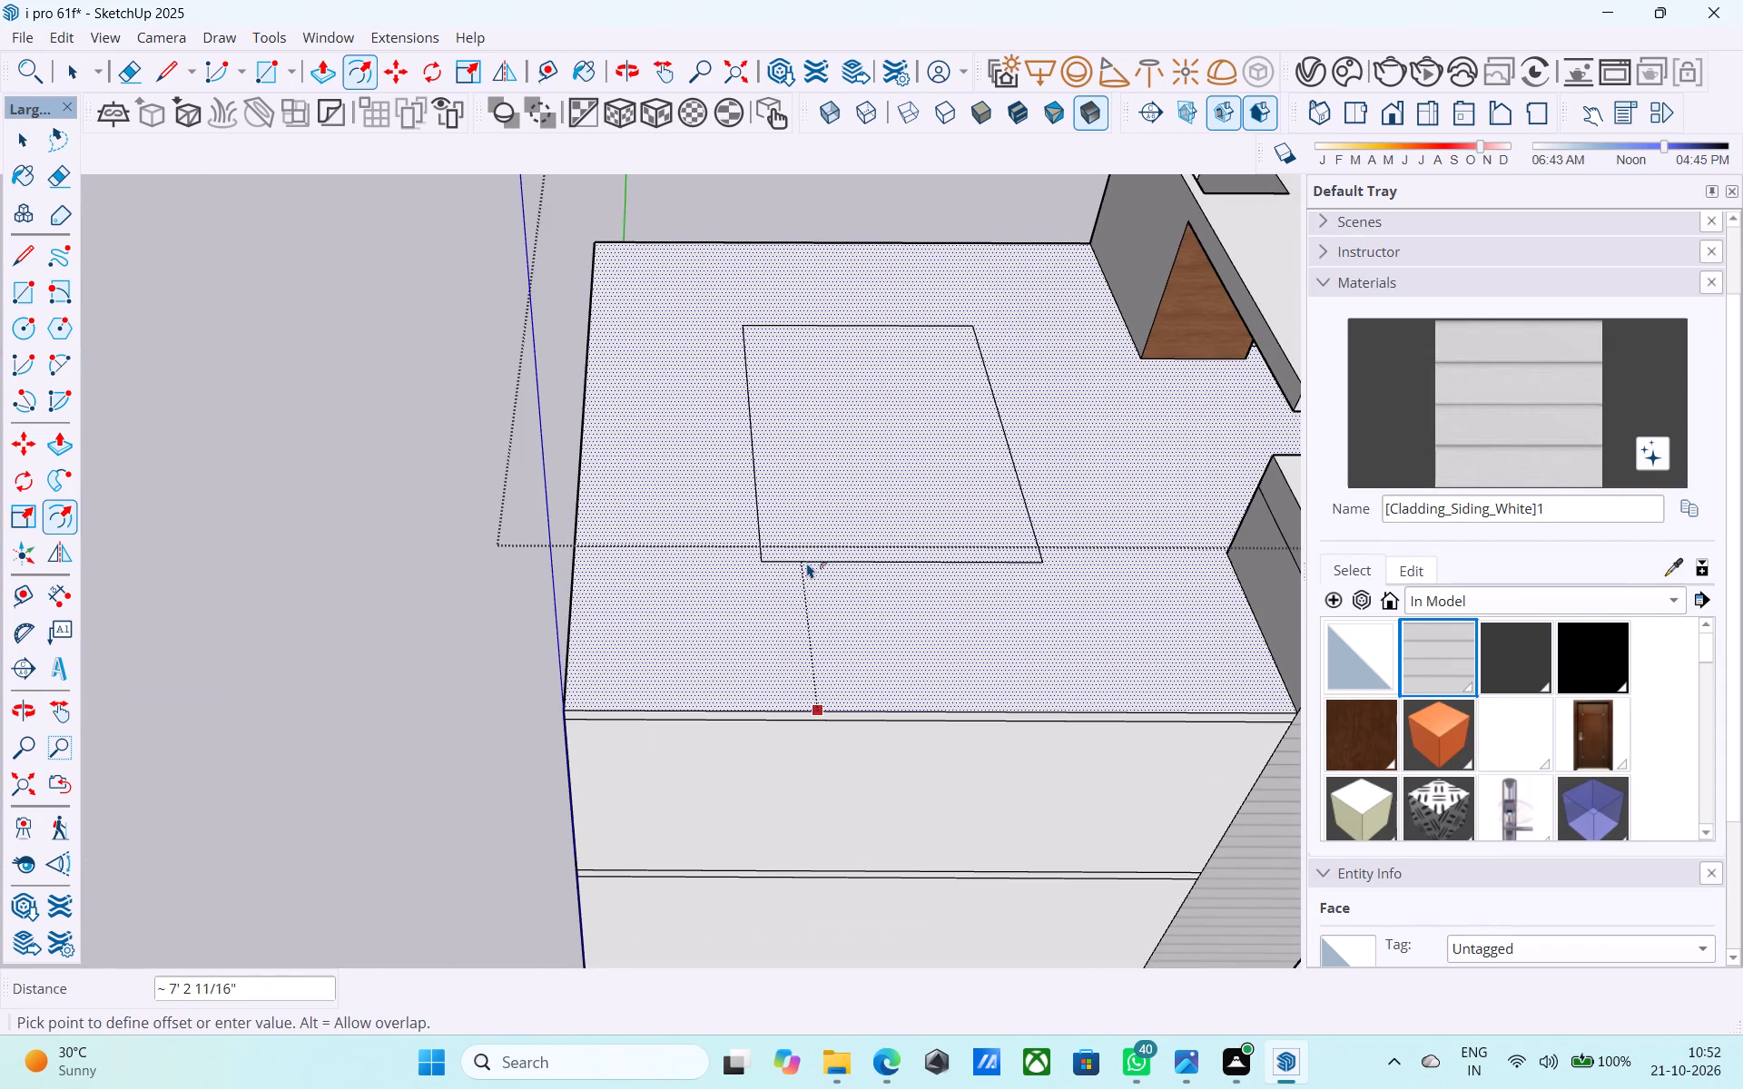
type("6\"")
key("Return")
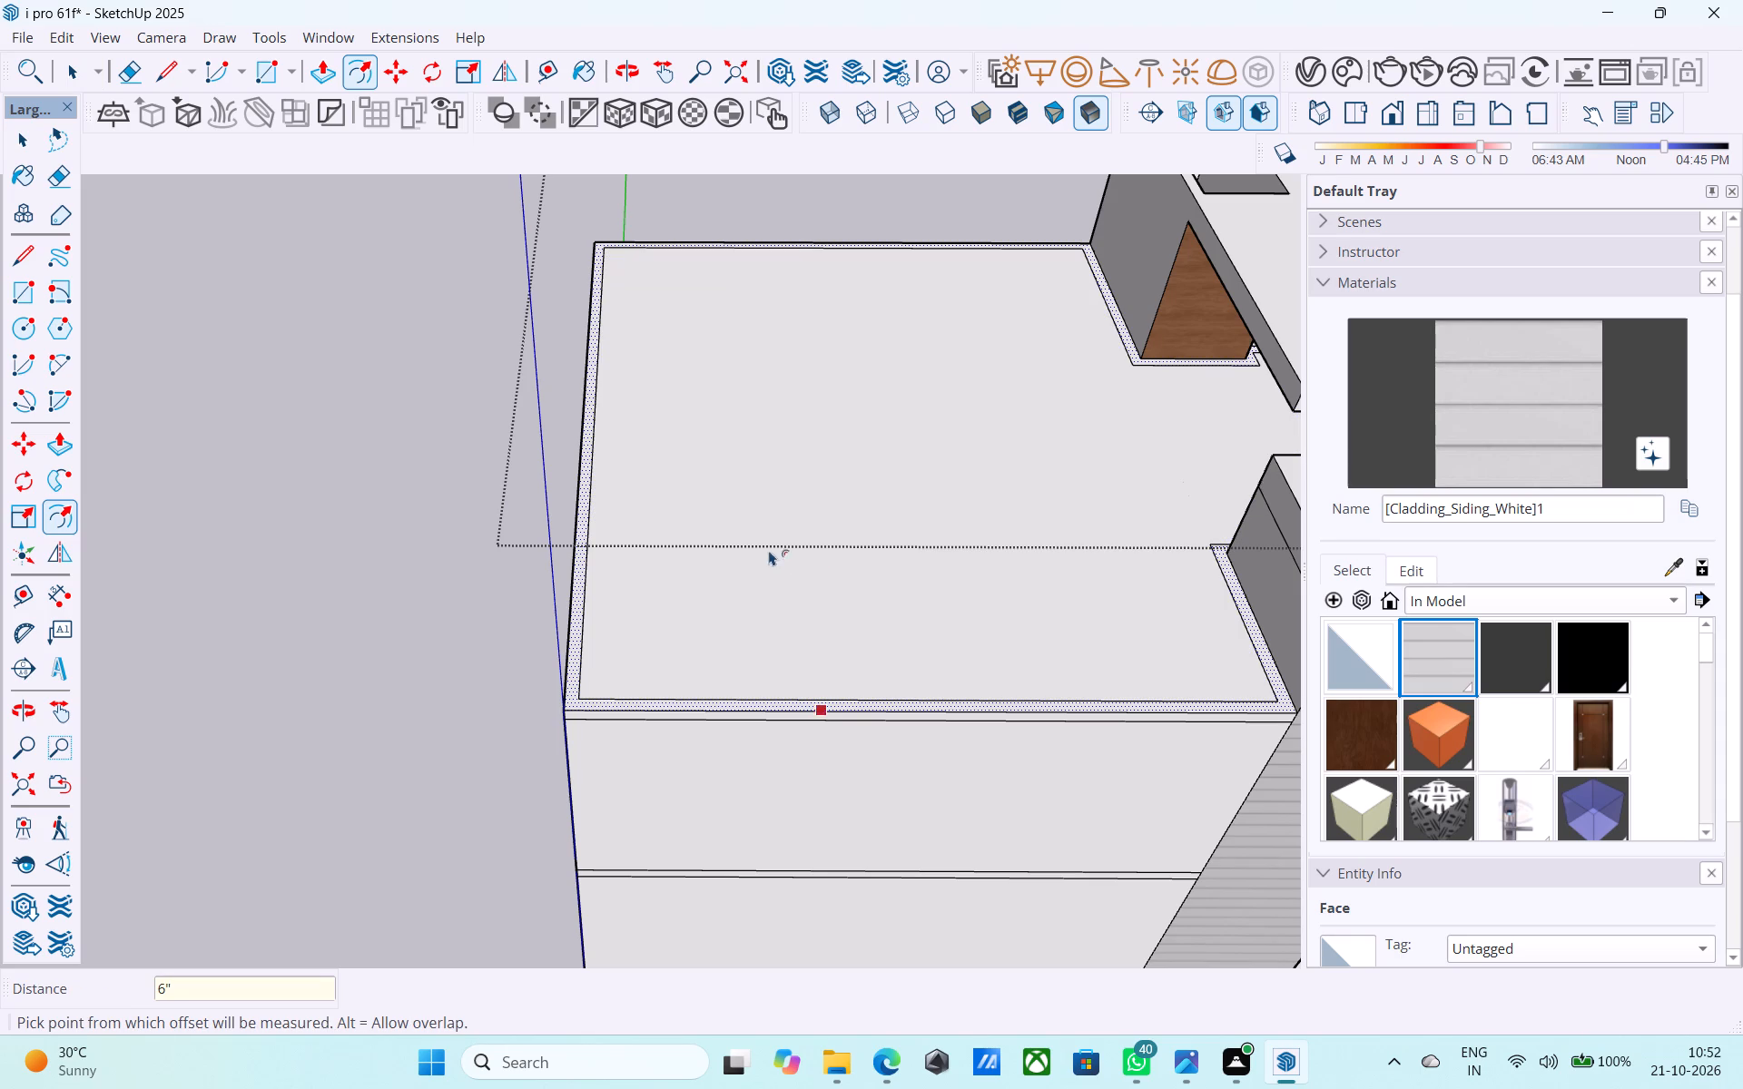
Draw a short line from the offset outline's corner across the 6" strip to the clad block's wall.
scroll(746, 544, "down", 5)
key("l")
scroll(1031, 613, "up", 11)
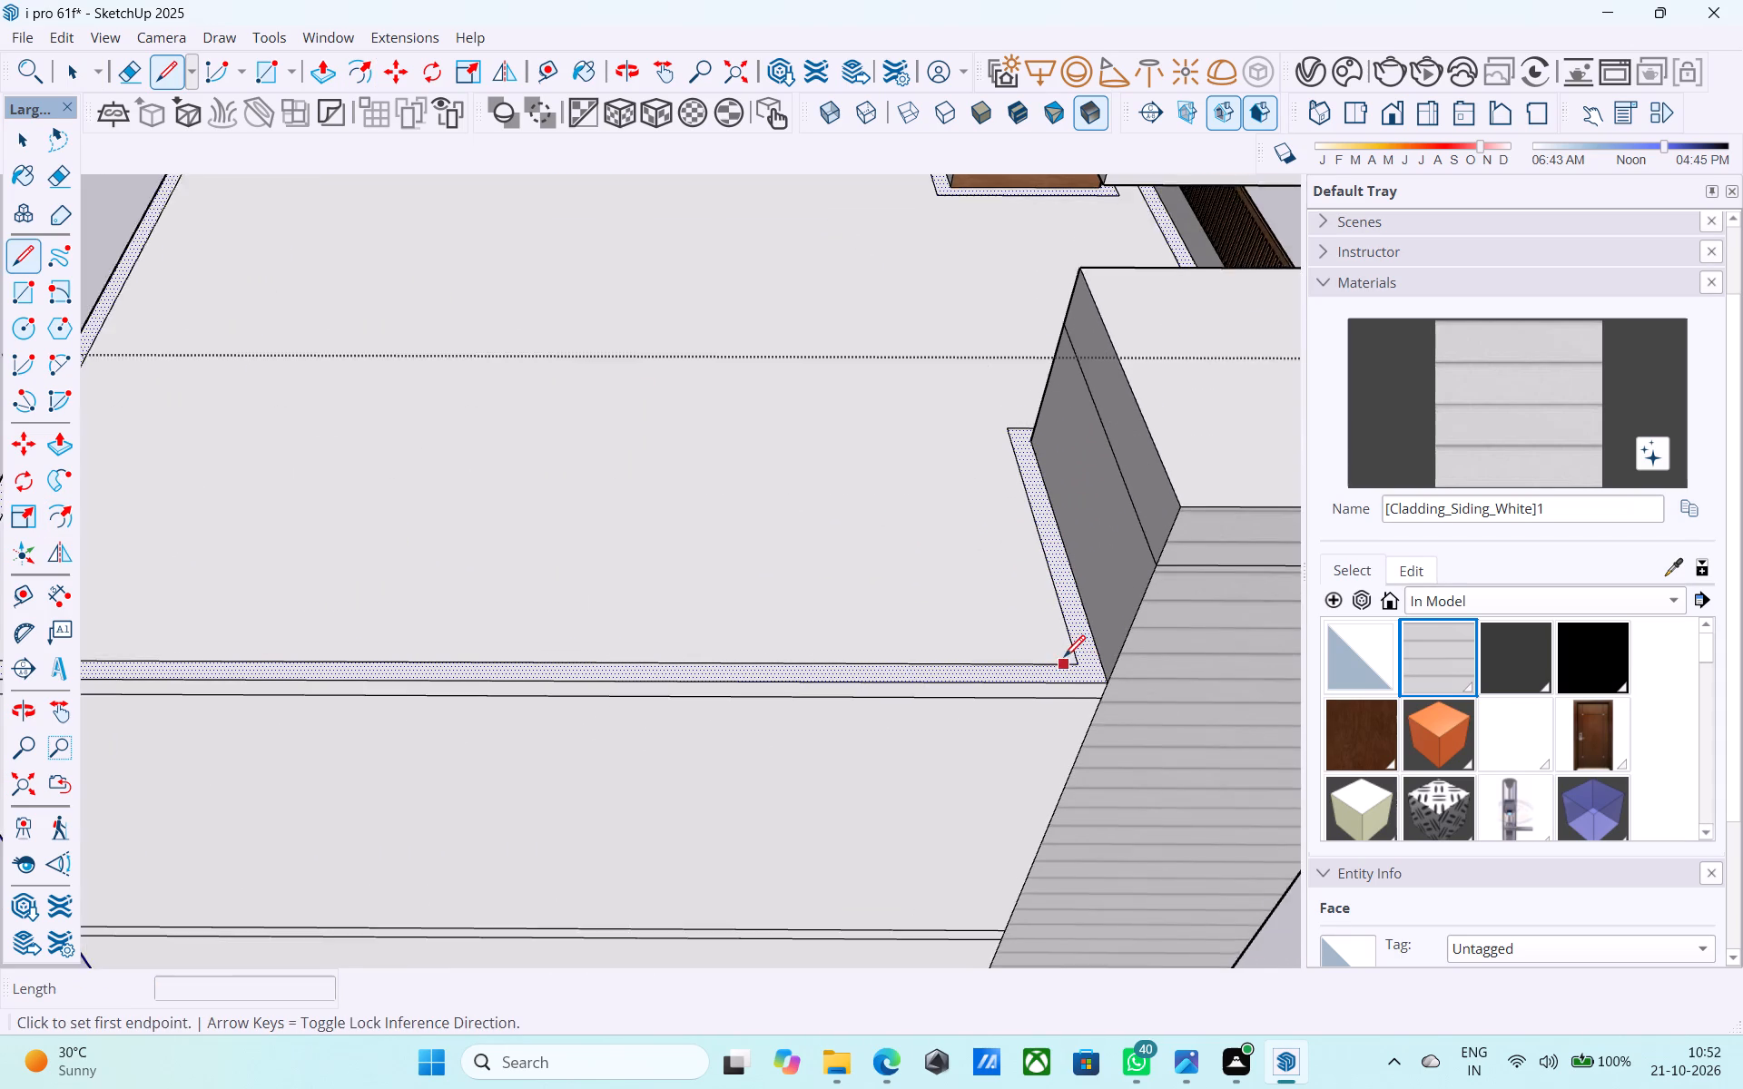
left_click(1072, 662)
left_click(1103, 659)
scroll(1142, 666, "down", 9)
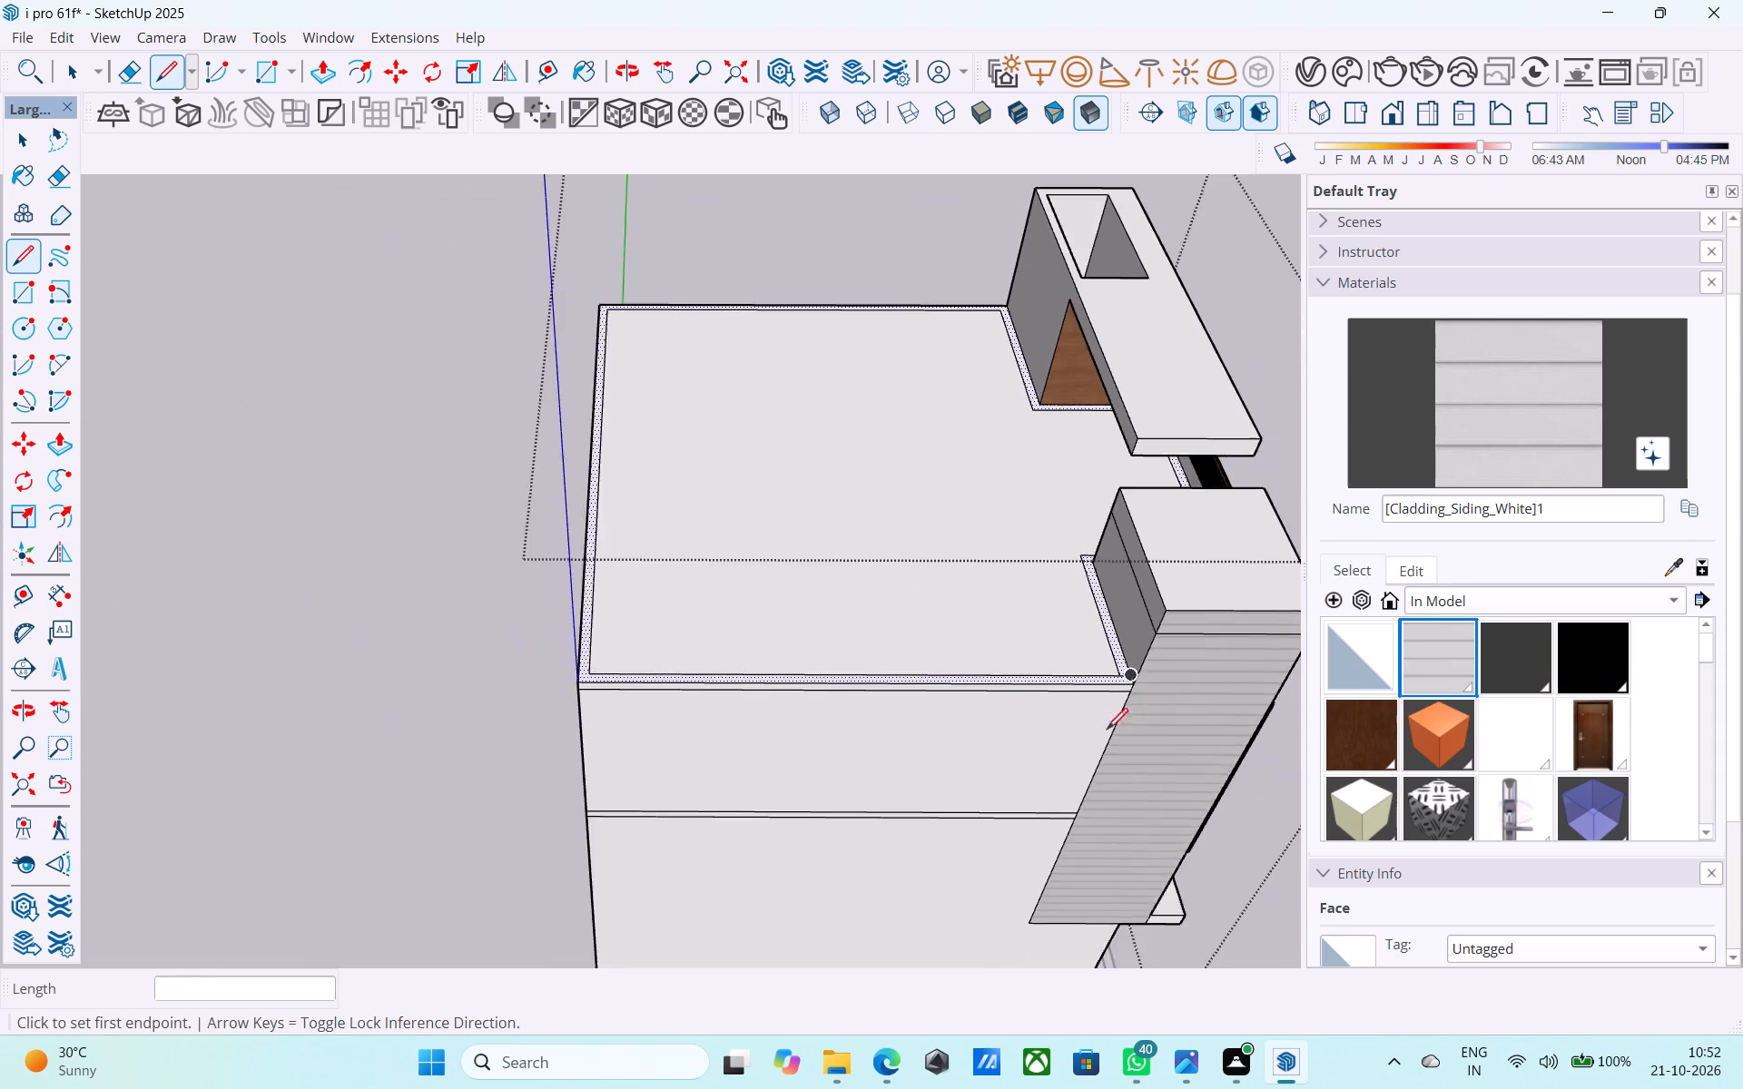
Draw a short line from the offset outline's other front corner across the strip to the tall frame block's wall.
scroll(1107, 731, "down", 6)
middle_click_drag(779, 619, 1394, 639)
middle_click_drag(401, 497, 1352, 483)
scroll(316, 469, "up", 6)
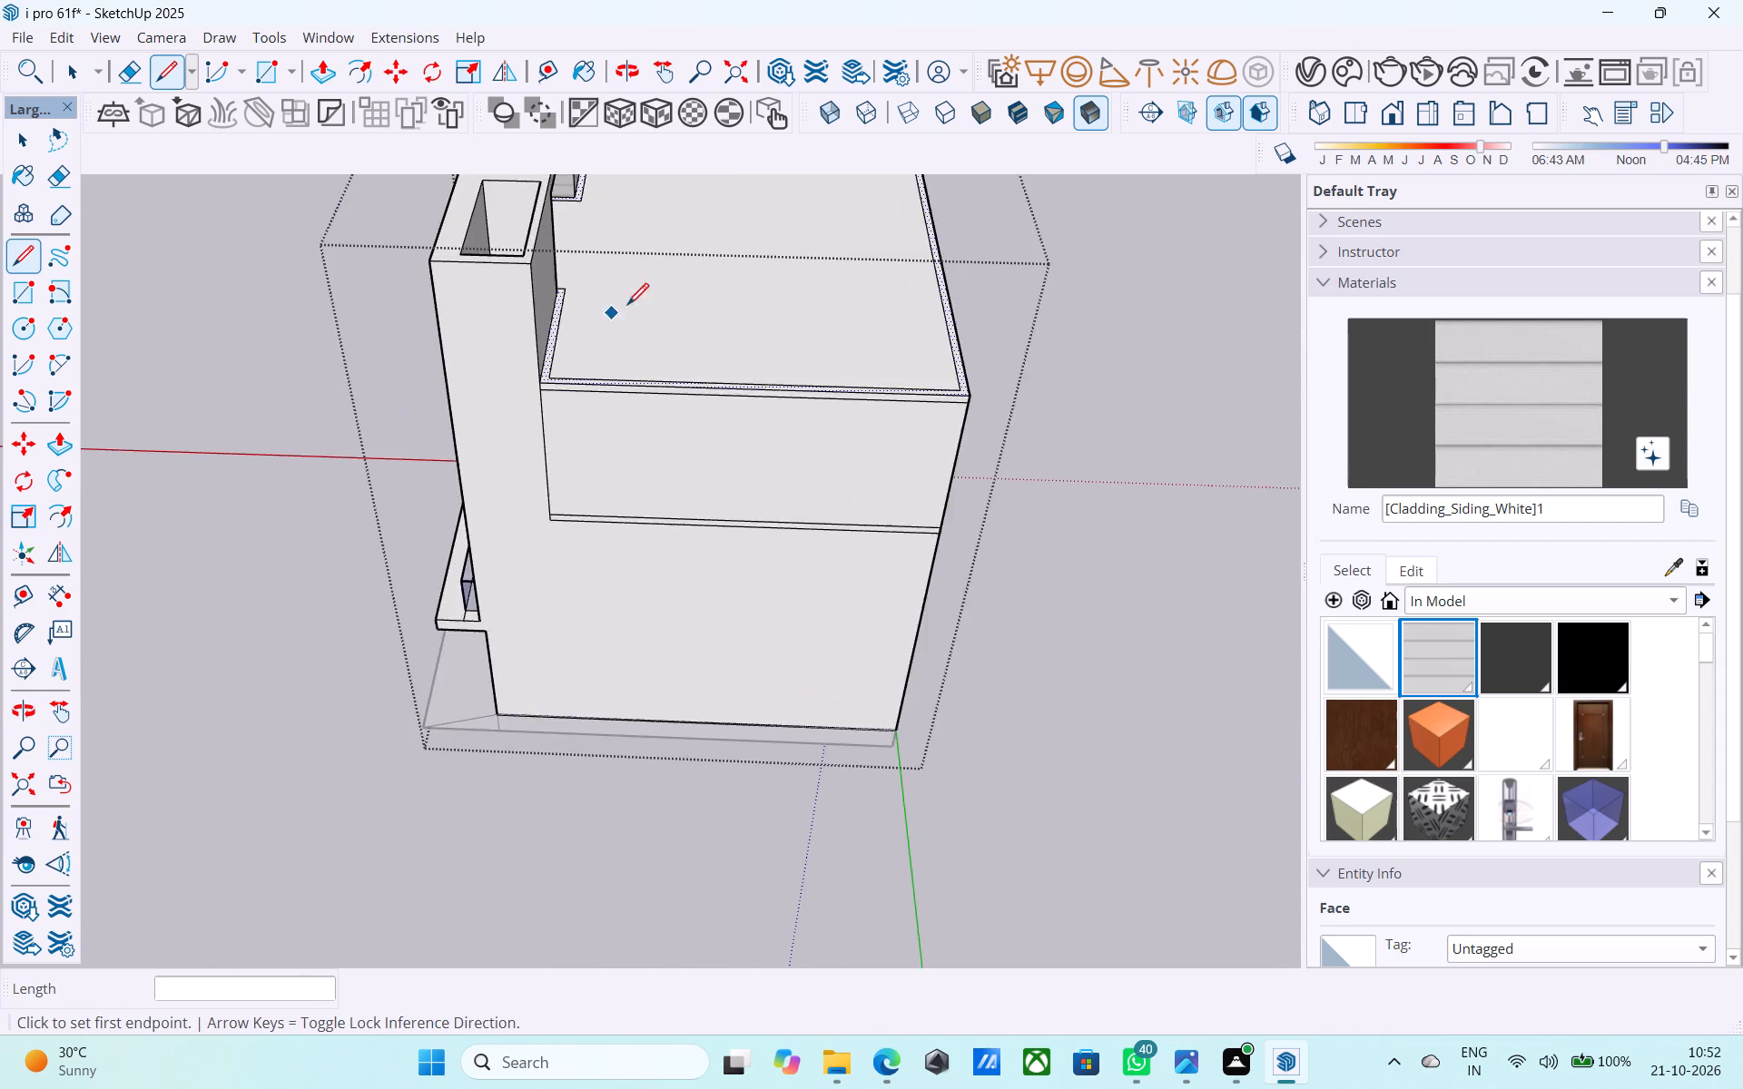
scroll(627, 307, "up", 9)
scroll(516, 391, "down", 1)
scroll(497, 425, "up", 11)
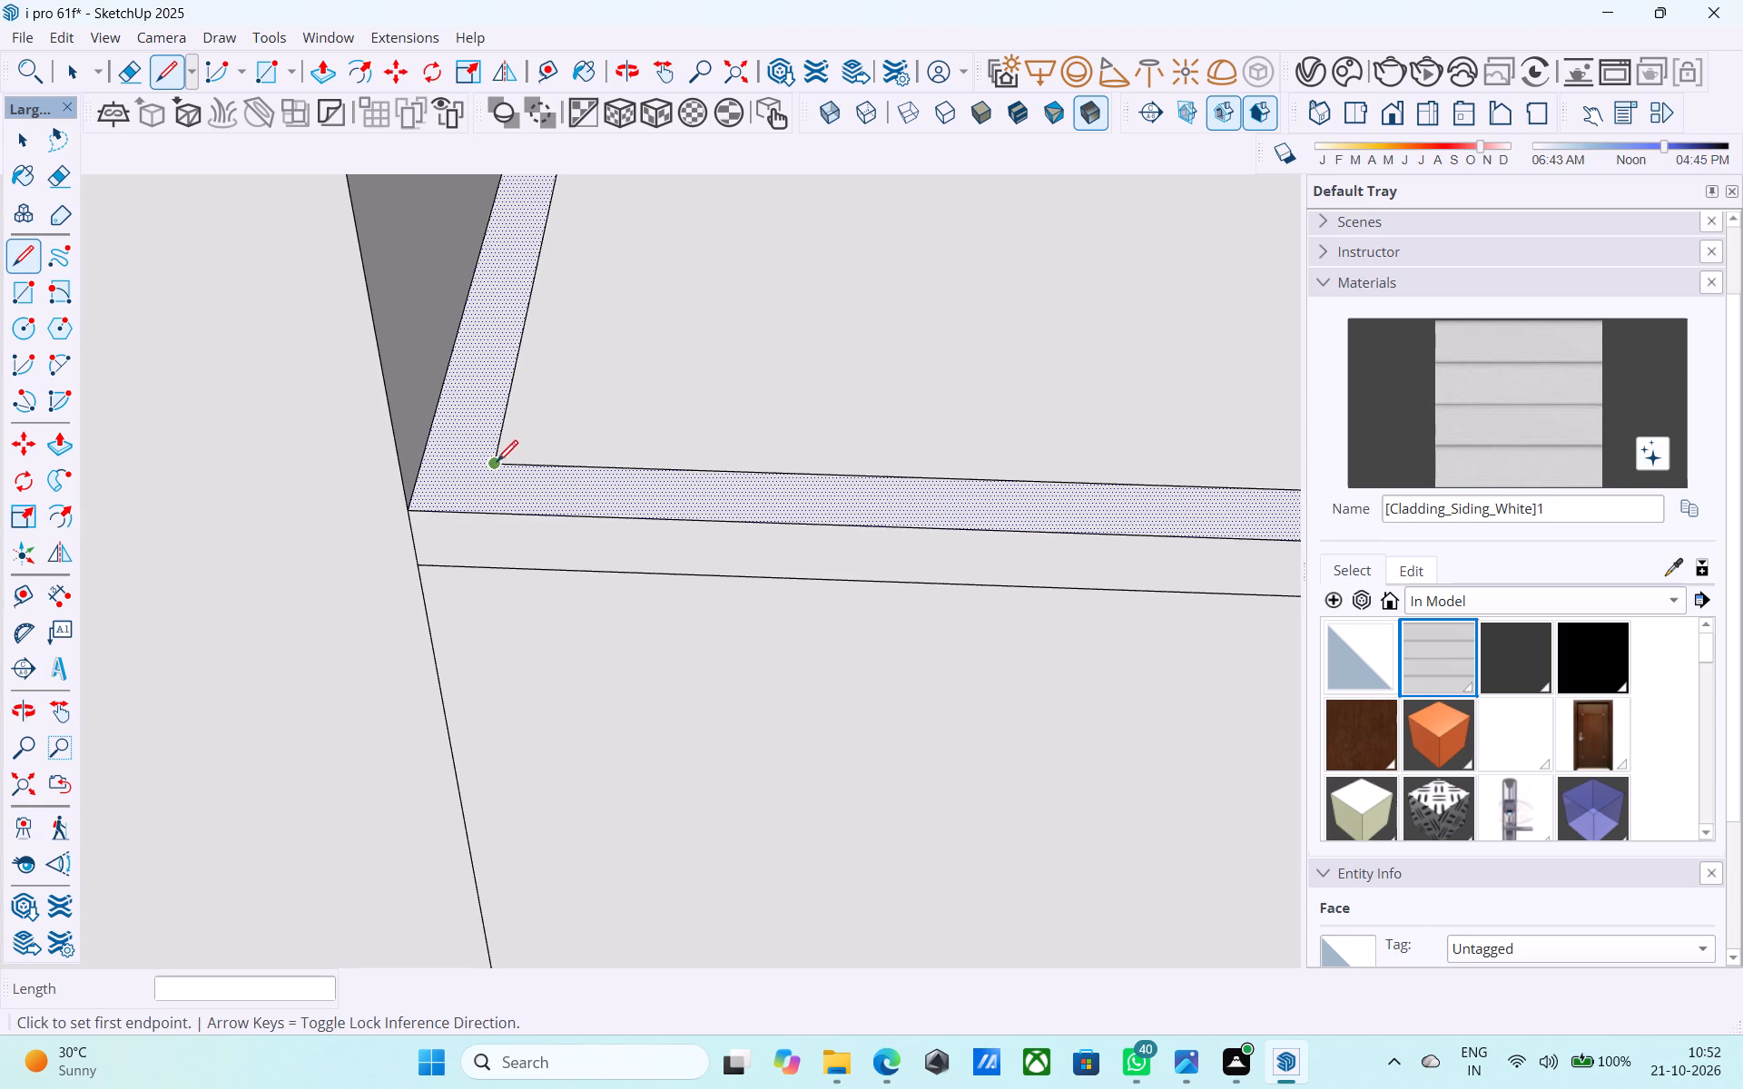
left_click(497, 464)
left_click(426, 456)
scroll(401, 513, "down", 4)
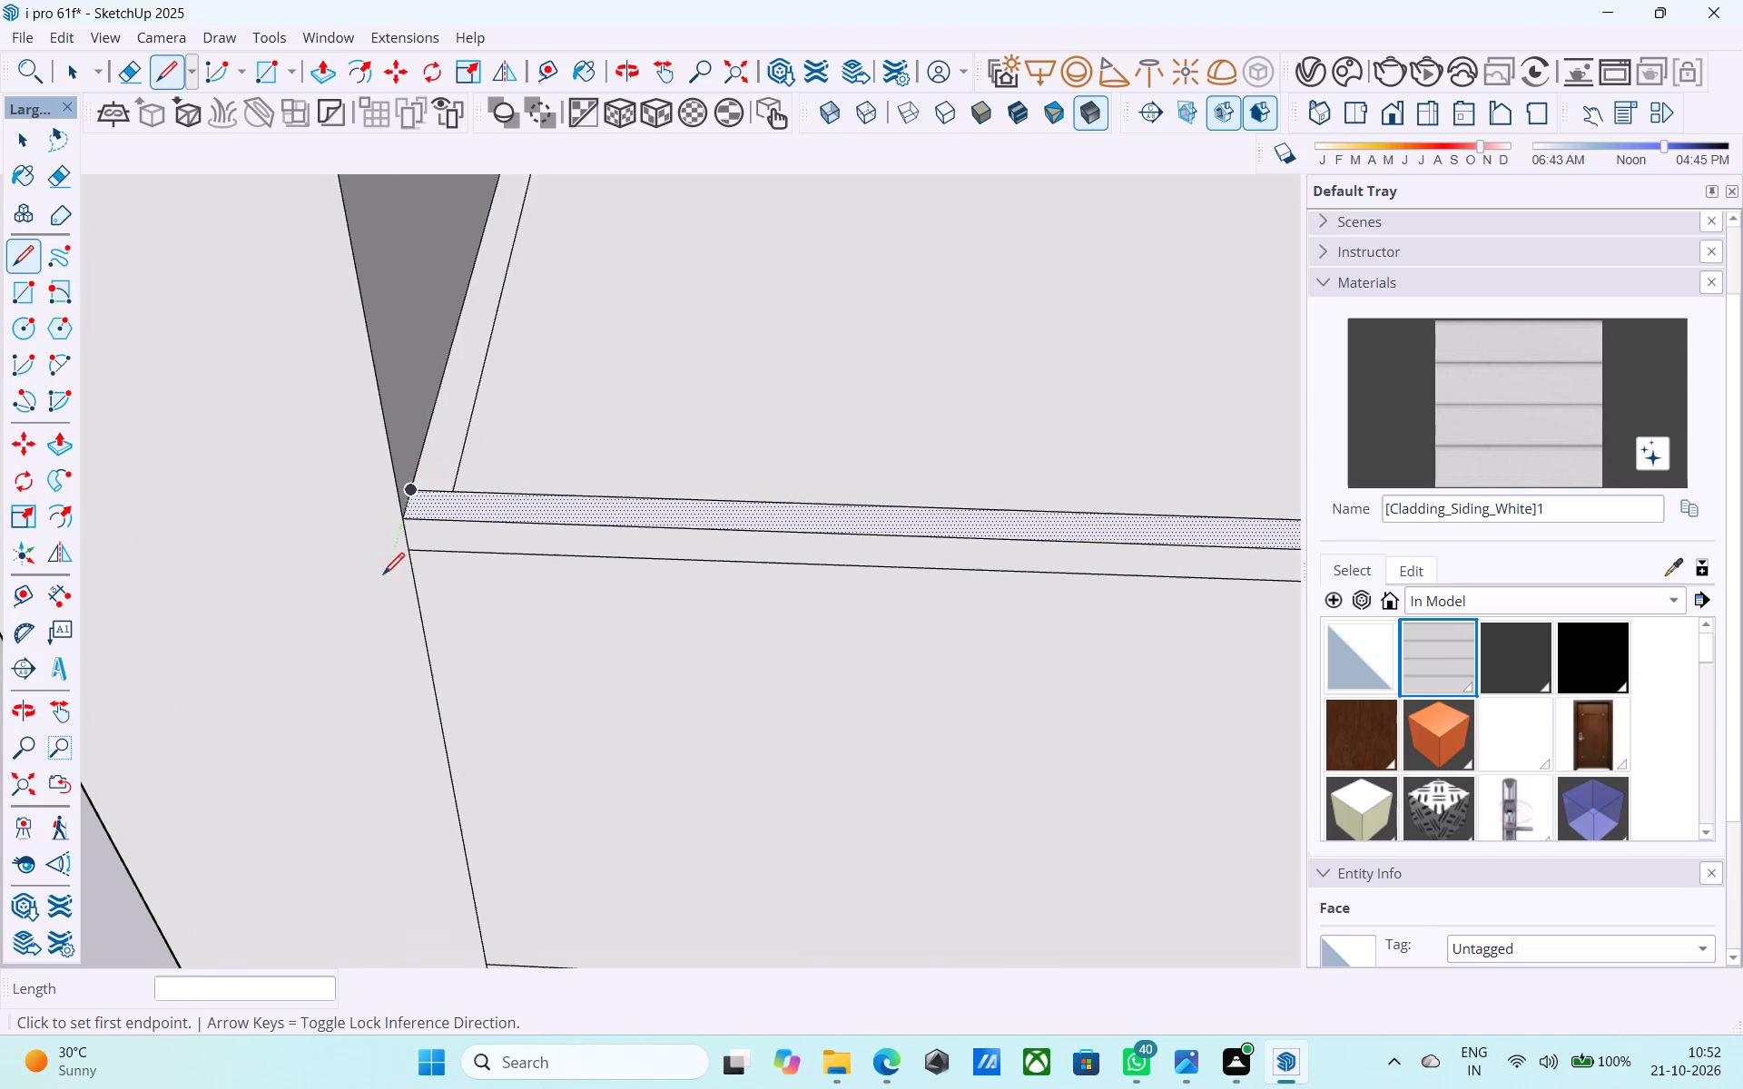
scroll(383, 576, "down", 20)
Push/Pull the 6" strip around the main roof edge up by 3' to form the parapet.
middle_click_drag(407, 486, 0, 457)
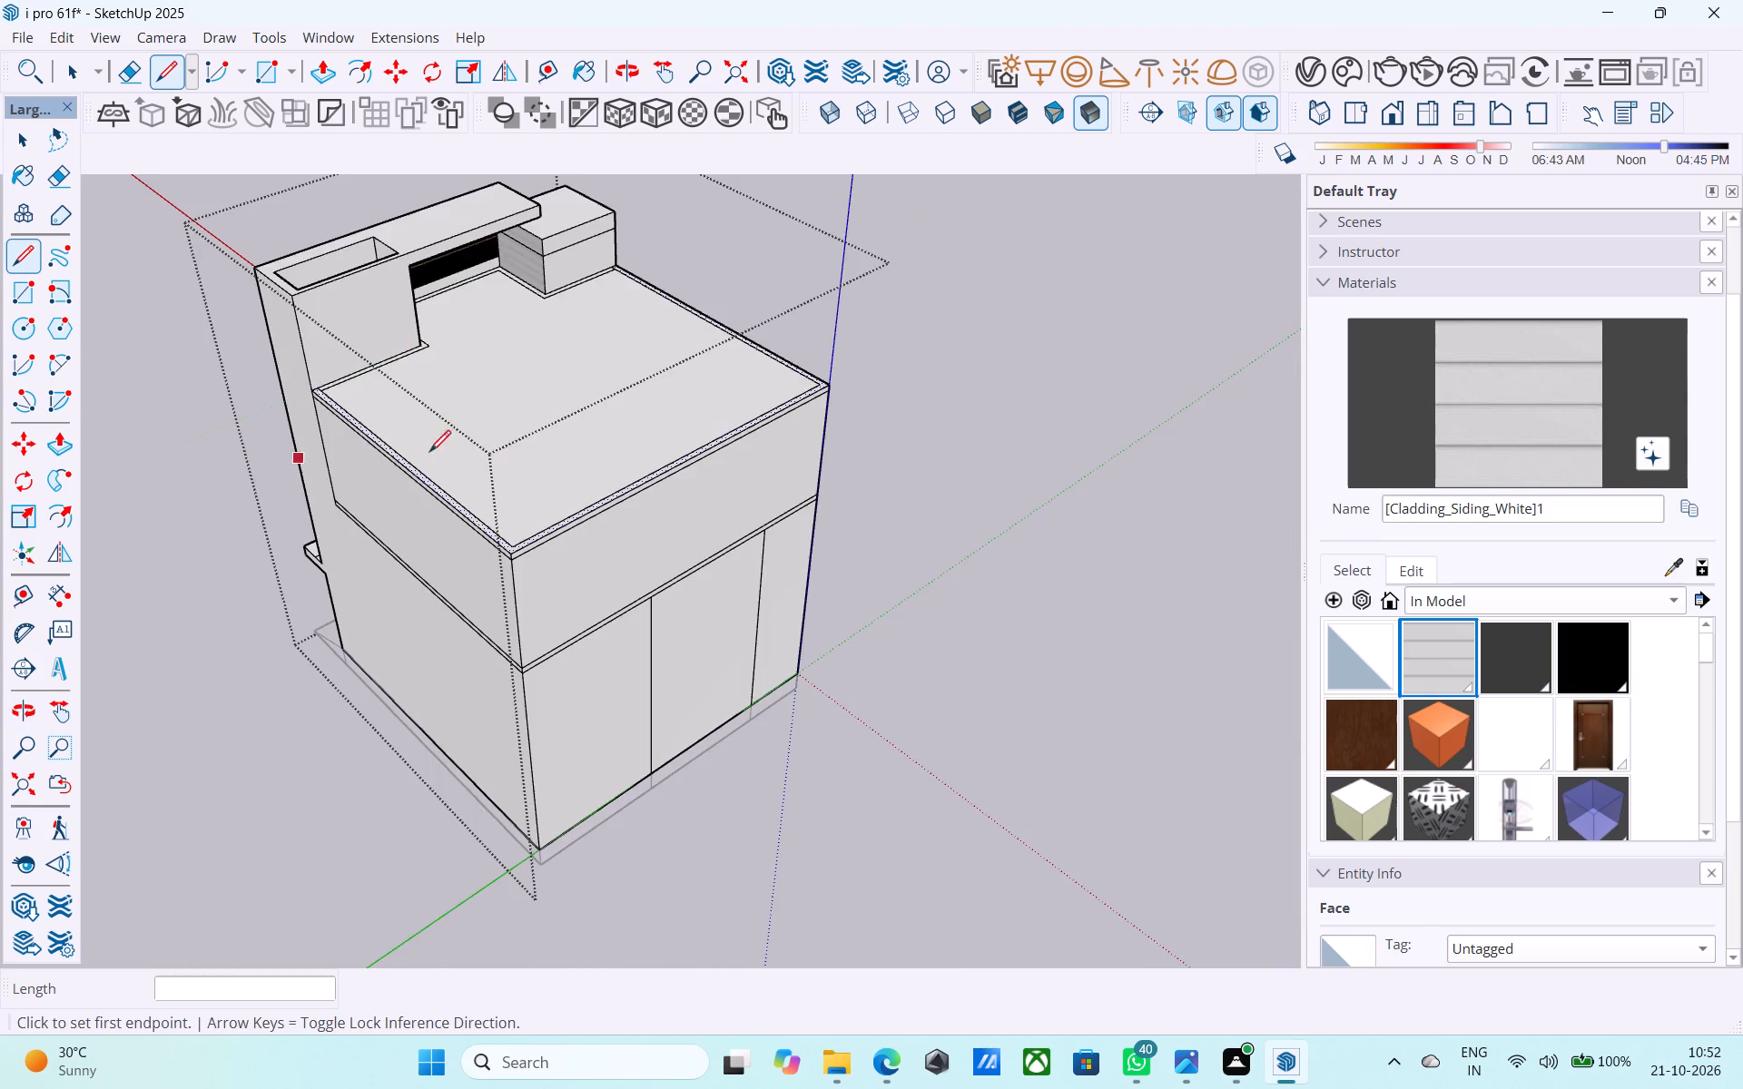
scroll(536, 476, "up", 13)
key("space")
scroll(546, 583, "up", 3)
left_click(546, 583)
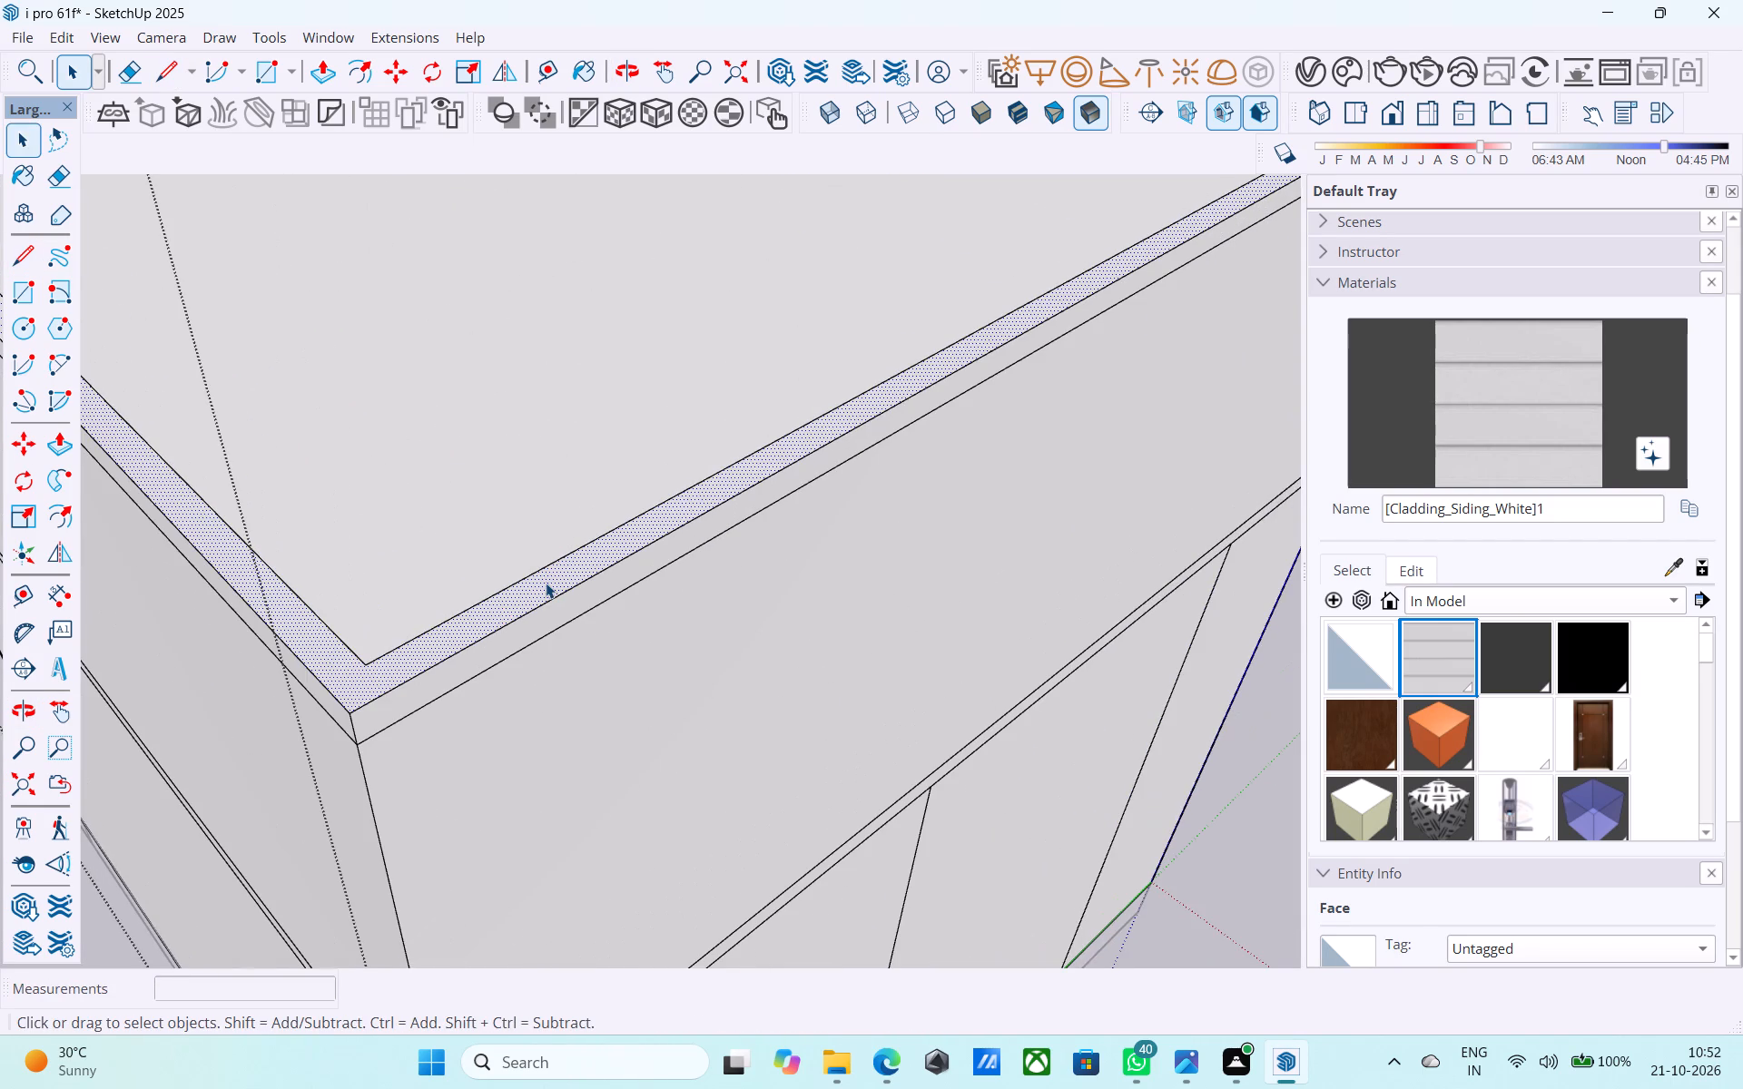
key("p")
left_click(546, 583)
type("3'")
key("Return")
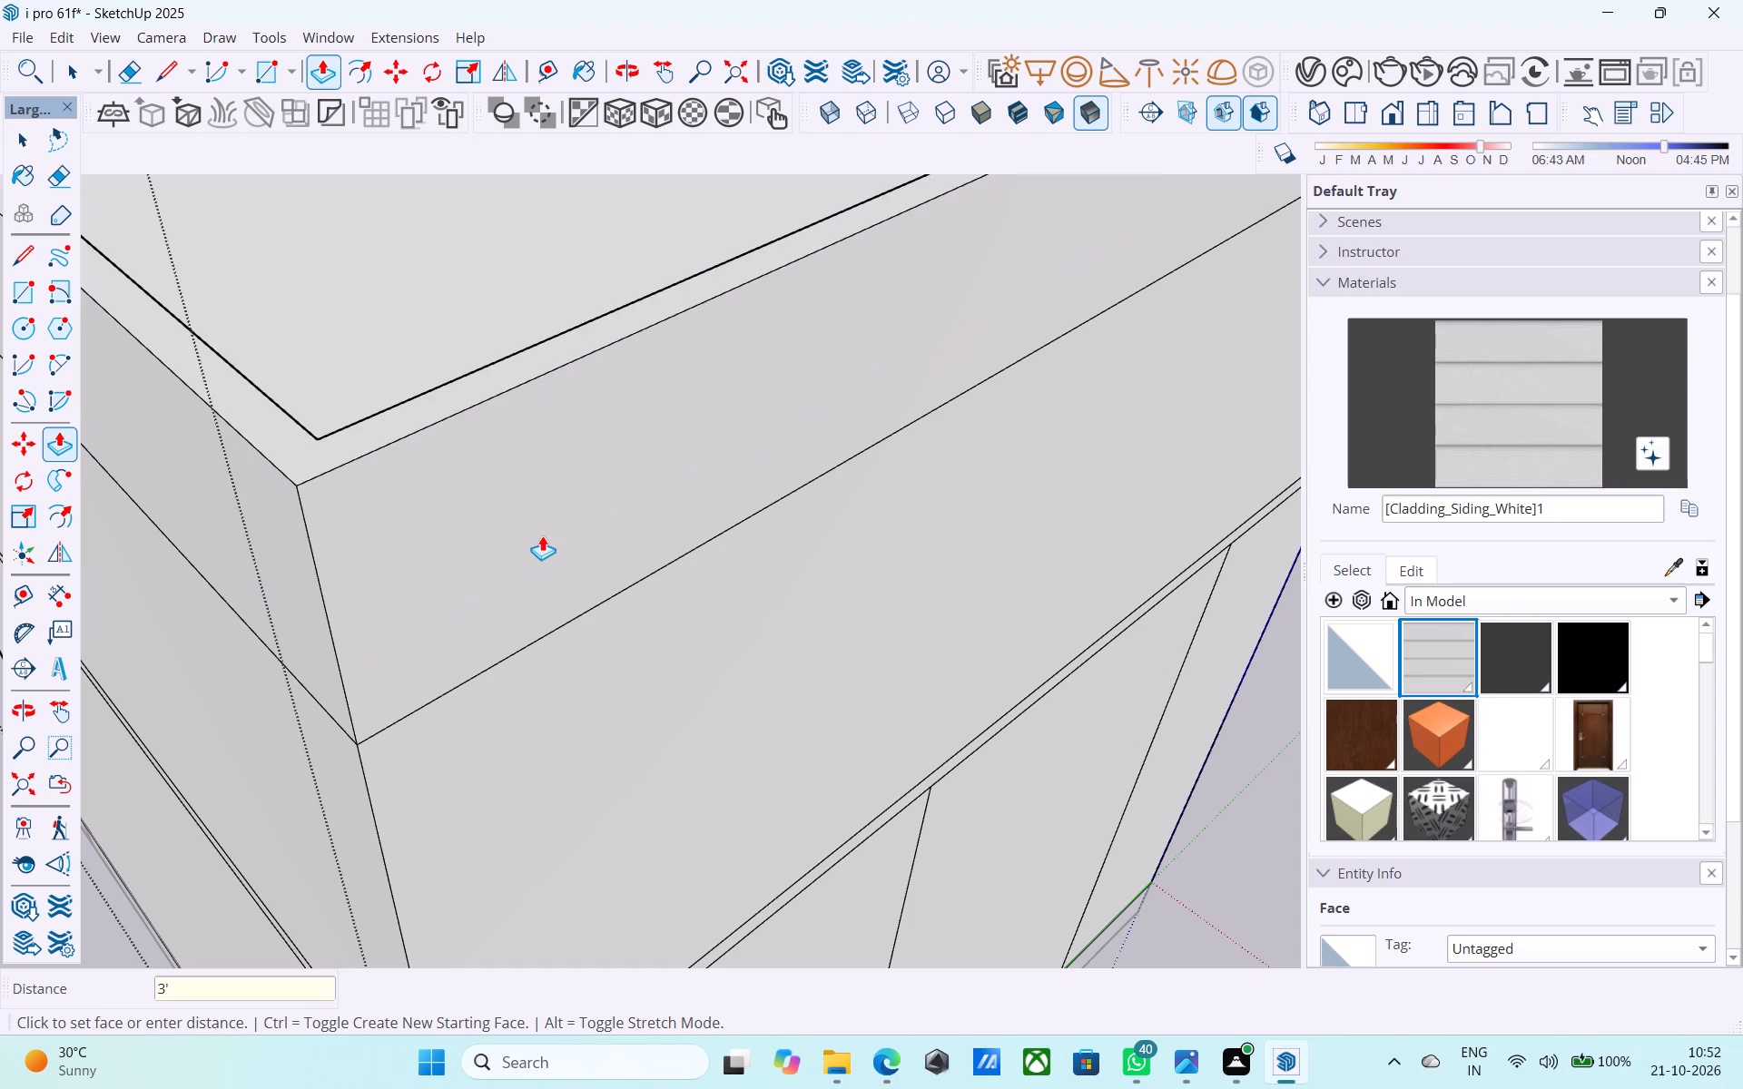
Save the model and leave the building group's editing mode.
scroll(532, 552, "down", 17)
middle_click_drag(588, 603, 908, 508)
scroll(920, 508, "down", 4)
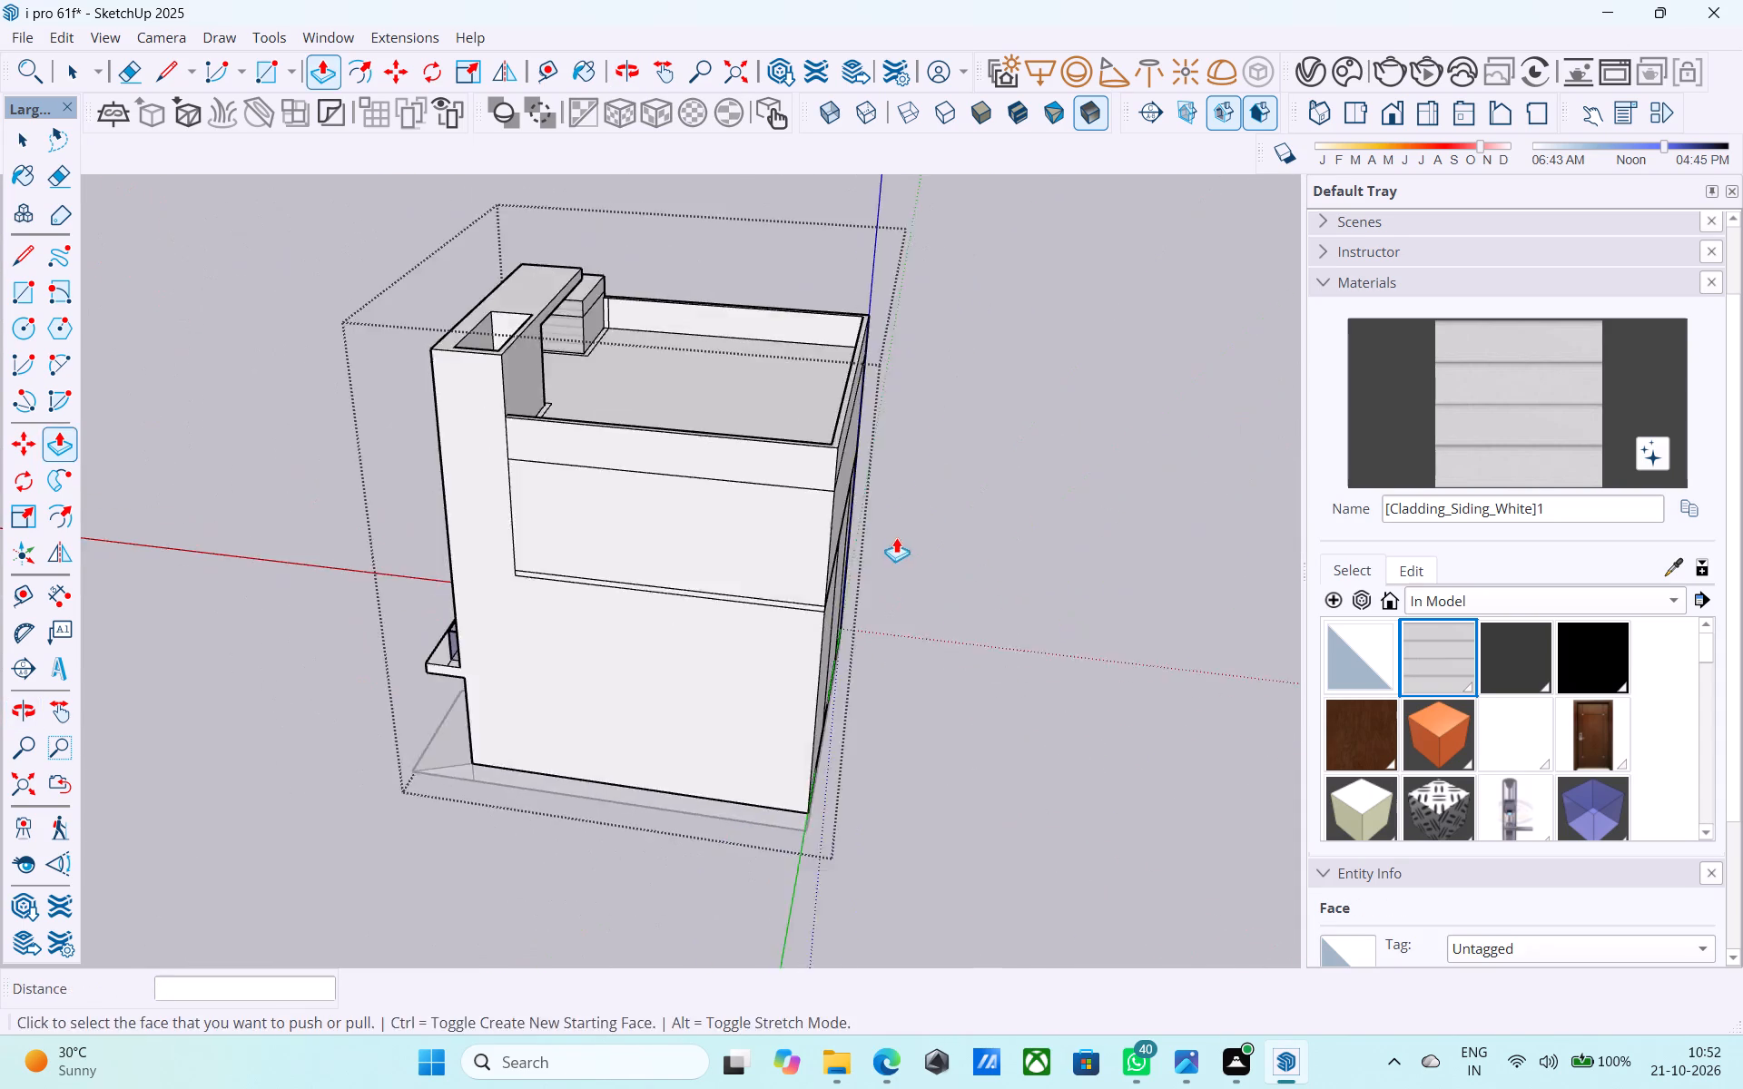
middle_click_drag(896, 537, 1214, 435)
middle_click_drag(770, 488, 1182, 401)
middle_click_drag(655, 513, 928, 554)
scroll(934, 527, "up", 4)
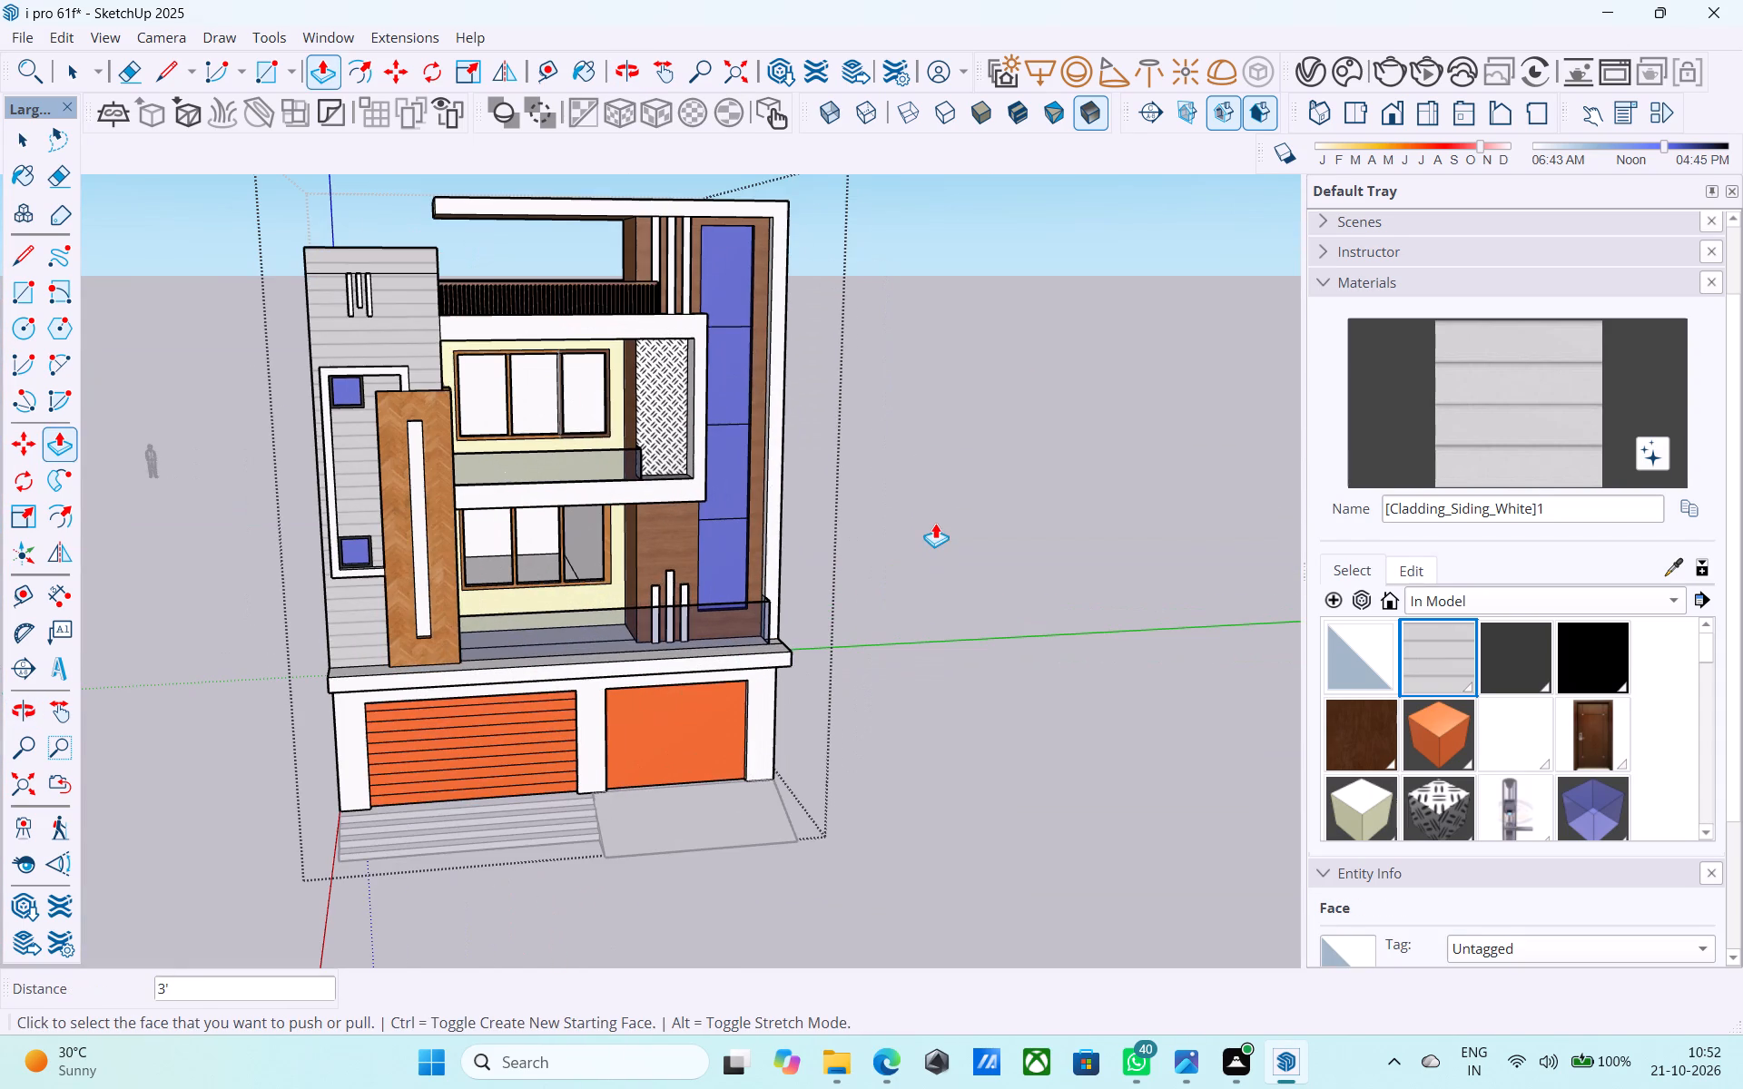
key("ctrl+s")
key("space")
scroll(935, 523, "down", 4)
middle_click_drag(596, 636, 595, 574)
left_click(1002, 547)
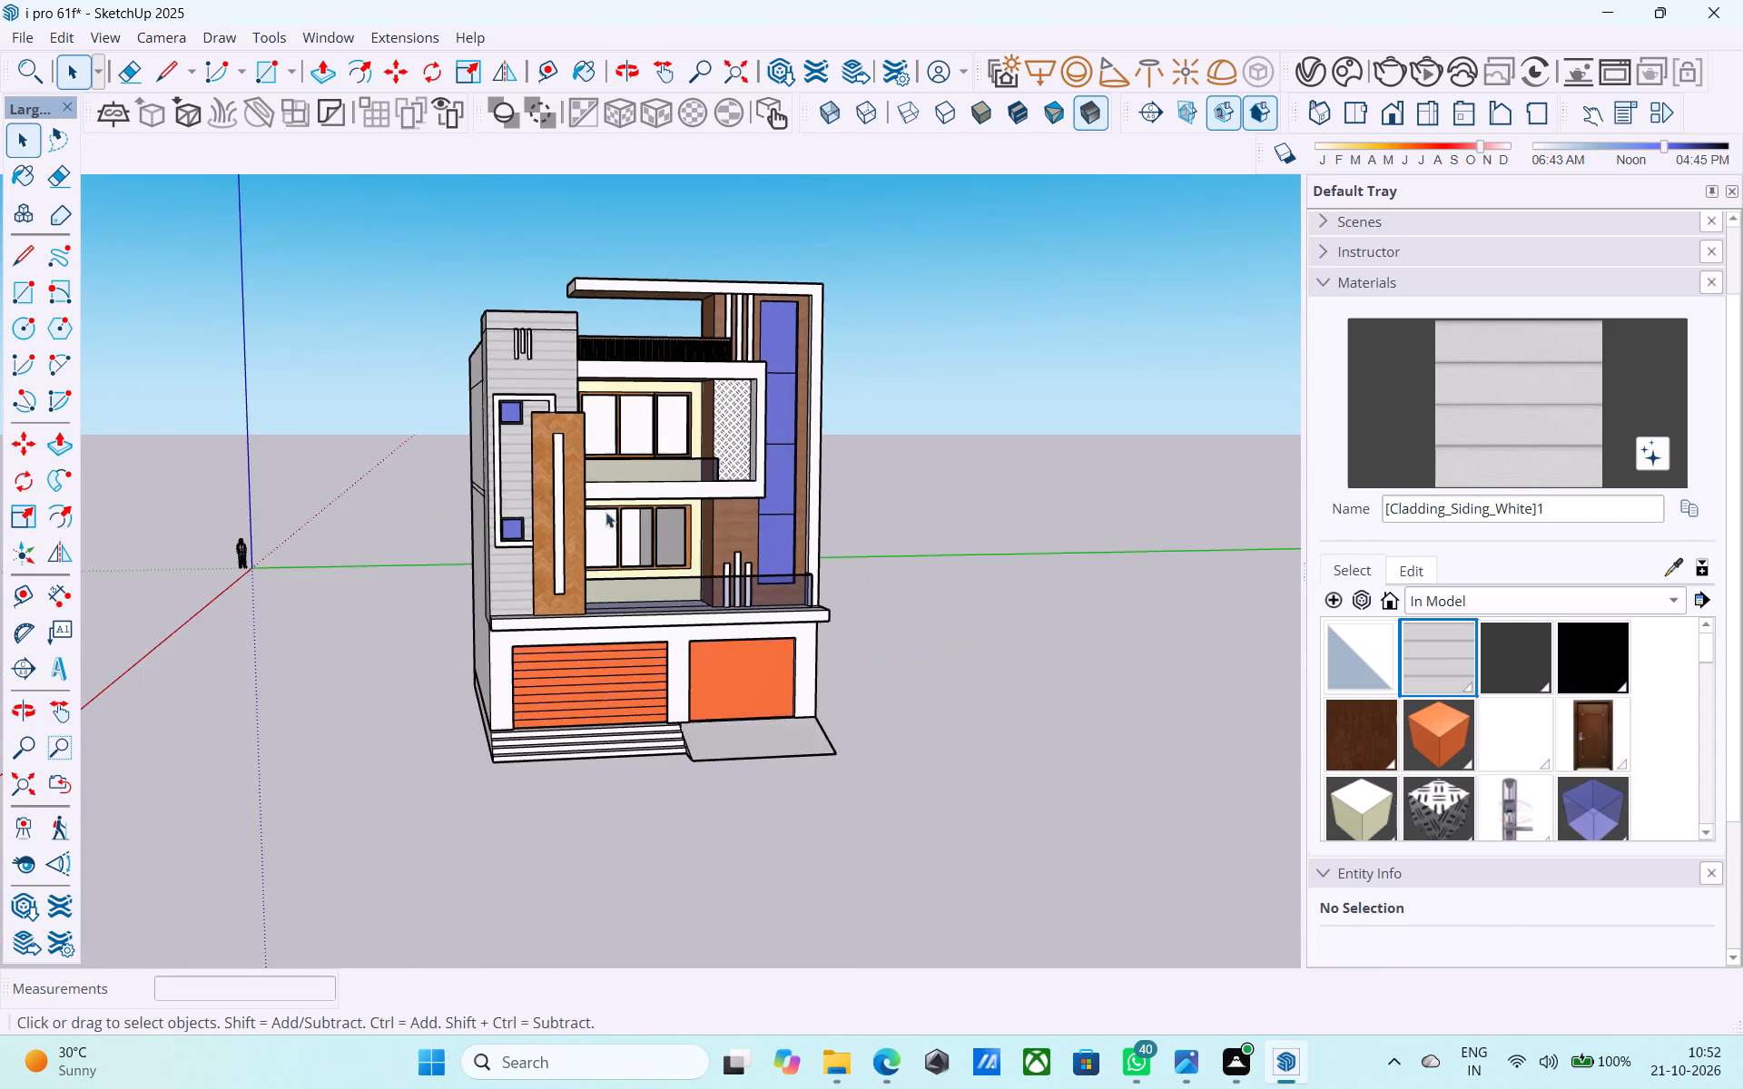
Save the model again after checking the facade and the new parapet.
scroll(349, 282, "down", 5)
middle_click_drag(707, 486, 621, 473)
scroll(598, 471, "up", 8)
middle_click_drag(409, 377, 489, 466)
scroll(782, 378, "down", 5)
middle_click_drag(790, 400, 850, 389)
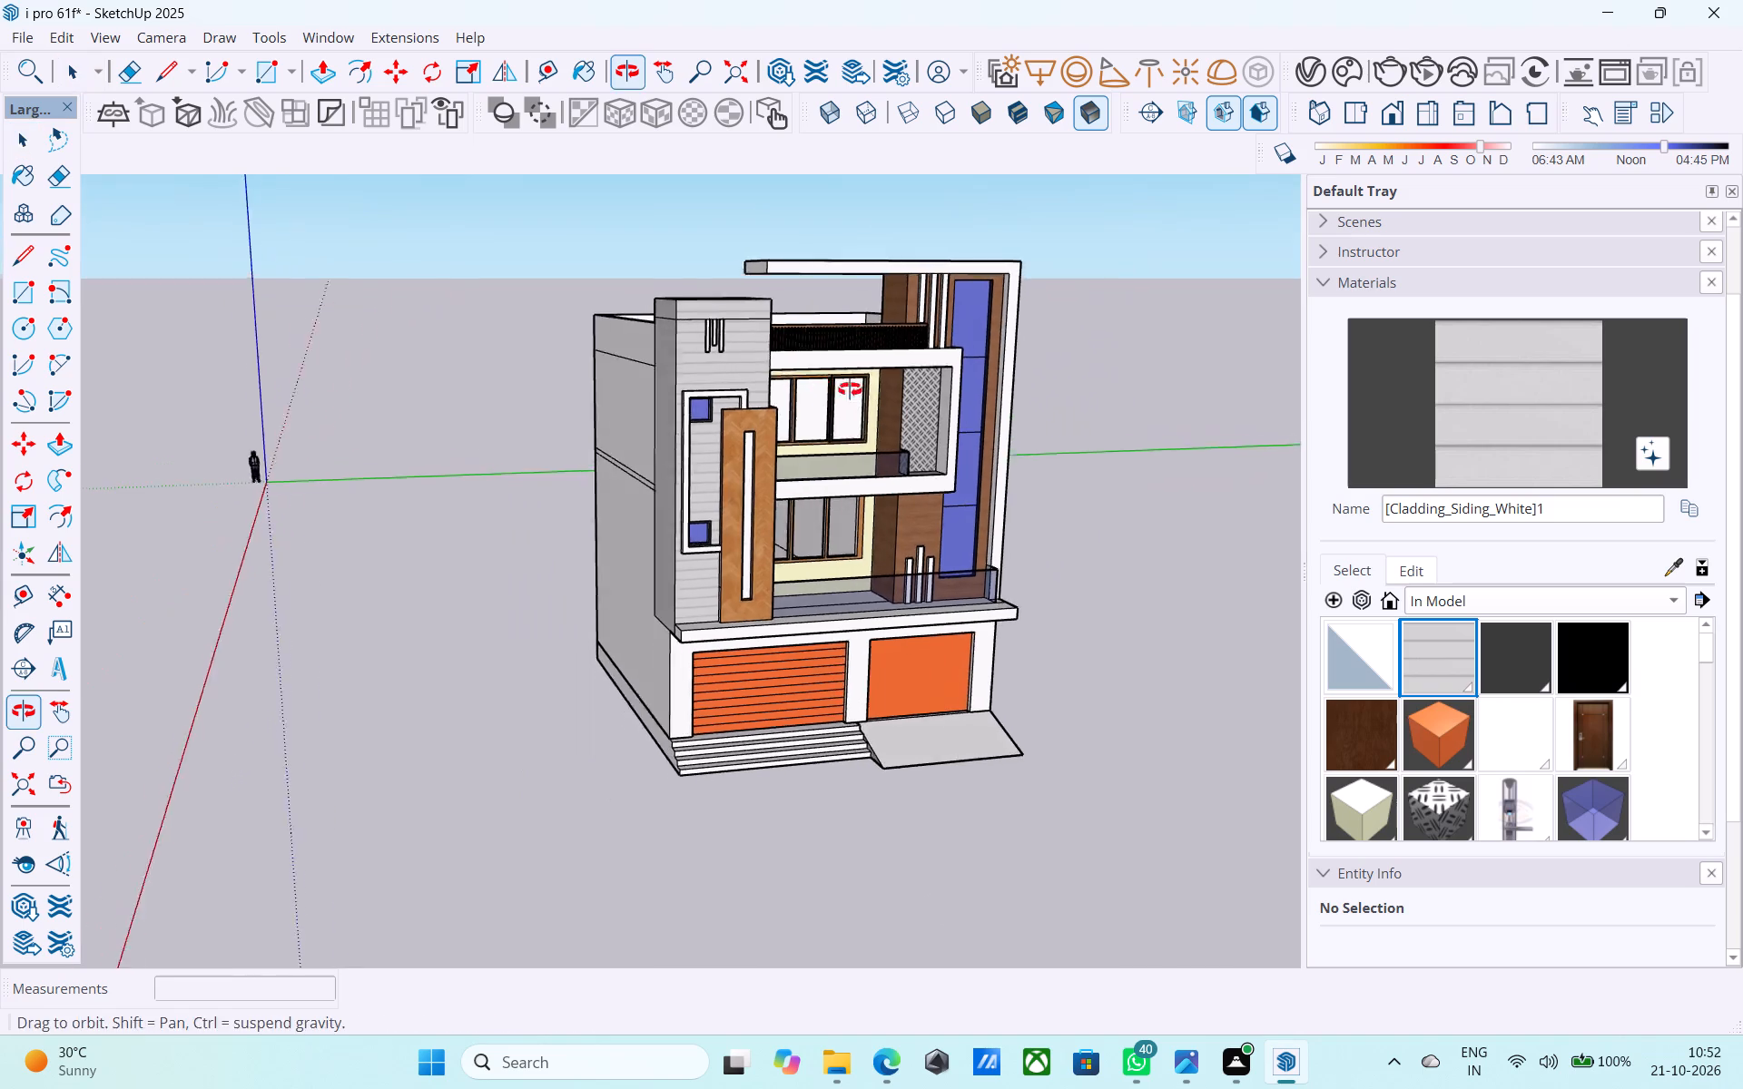
middle_click_drag(850, 389, 874, 383)
scroll(1129, 285, "up", 4)
middle_click_drag(1008, 383, 529, 376)
key("ctrl+s")
key("space")
Examine the whole building from front, side and low angles, including the balconies and the ground floor.
scroll(529, 379, "down", 5)
middle_click_drag(523, 455, 998, 451)
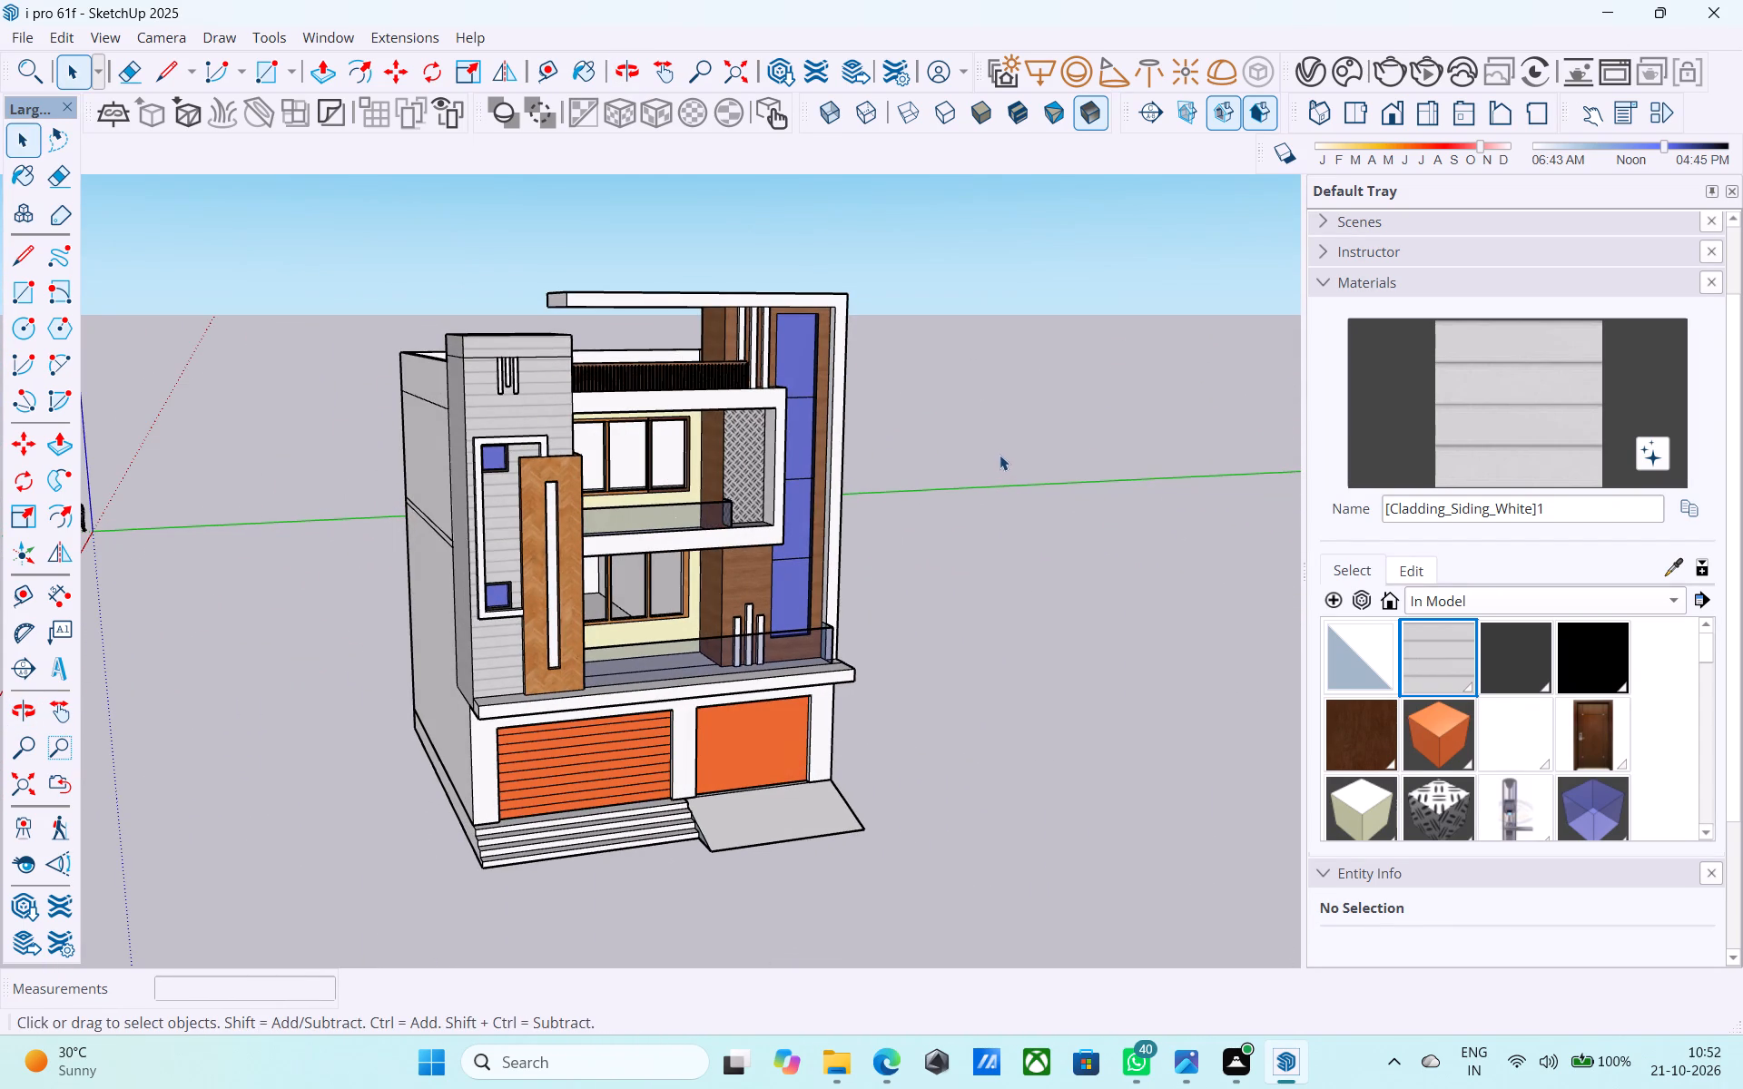
scroll(1034, 571, "down", 1)
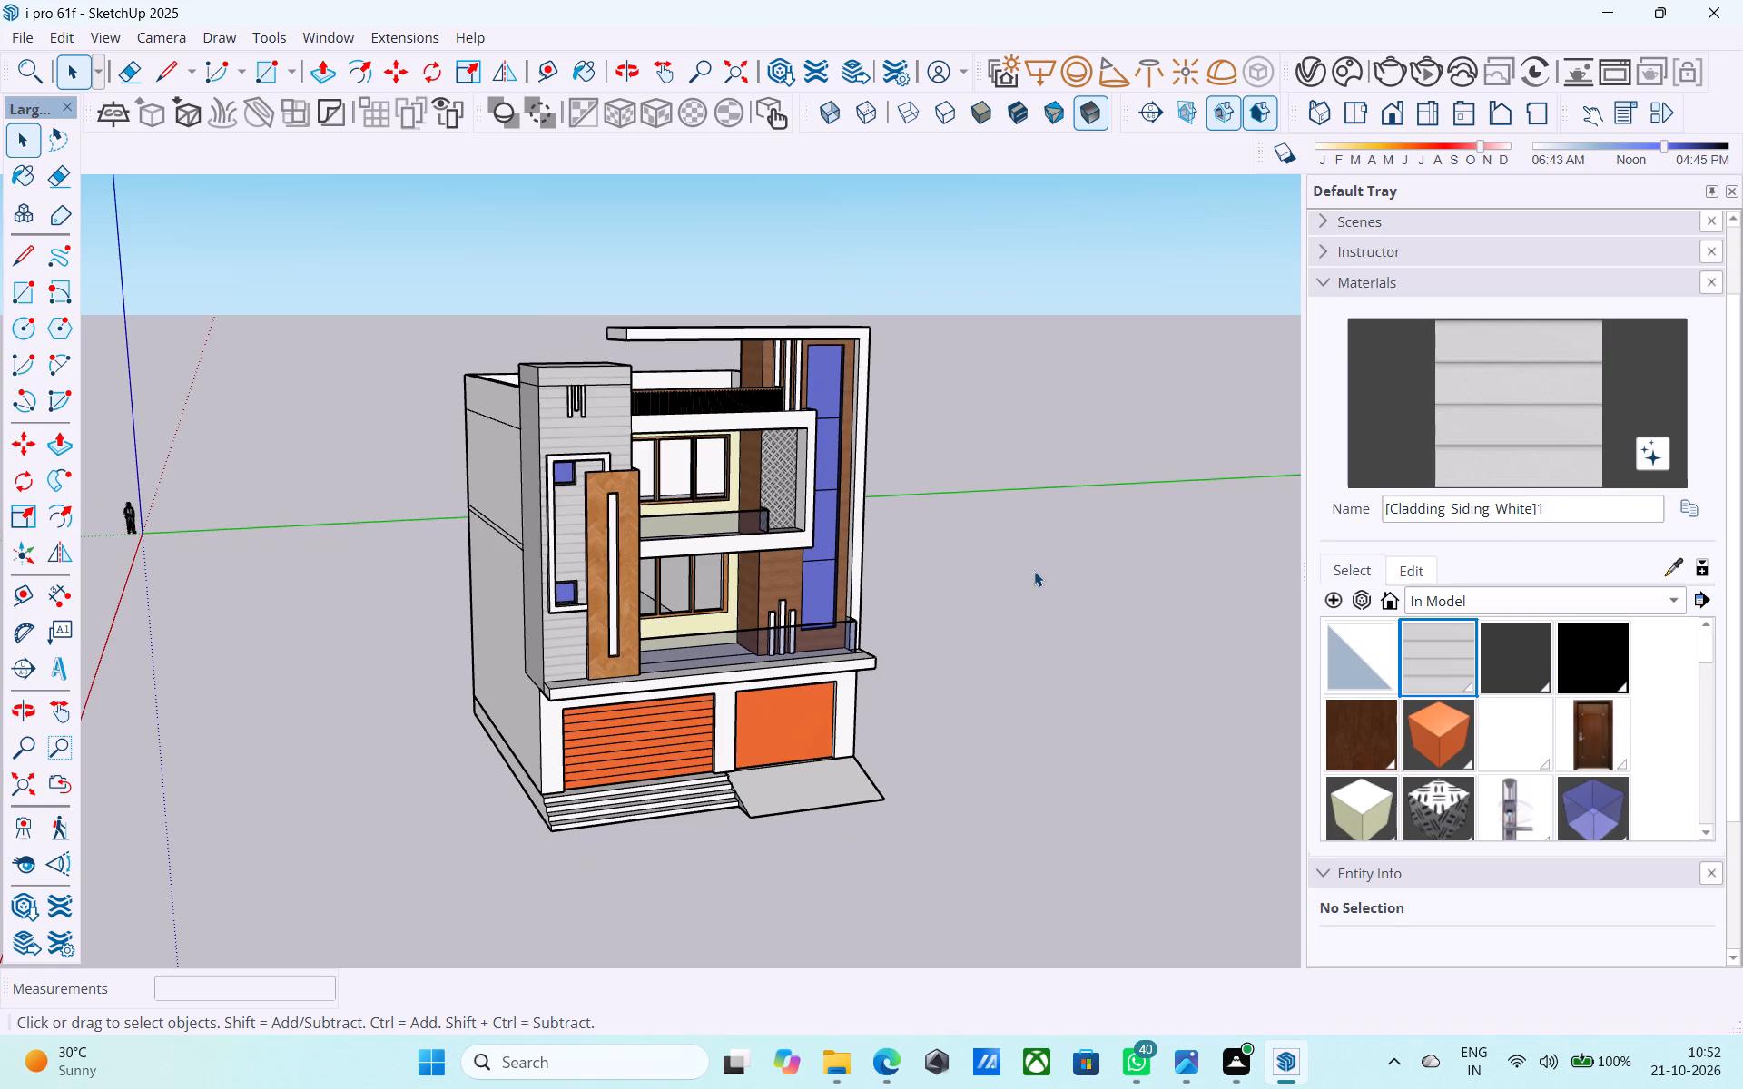
scroll(1034, 571, "down", 2)
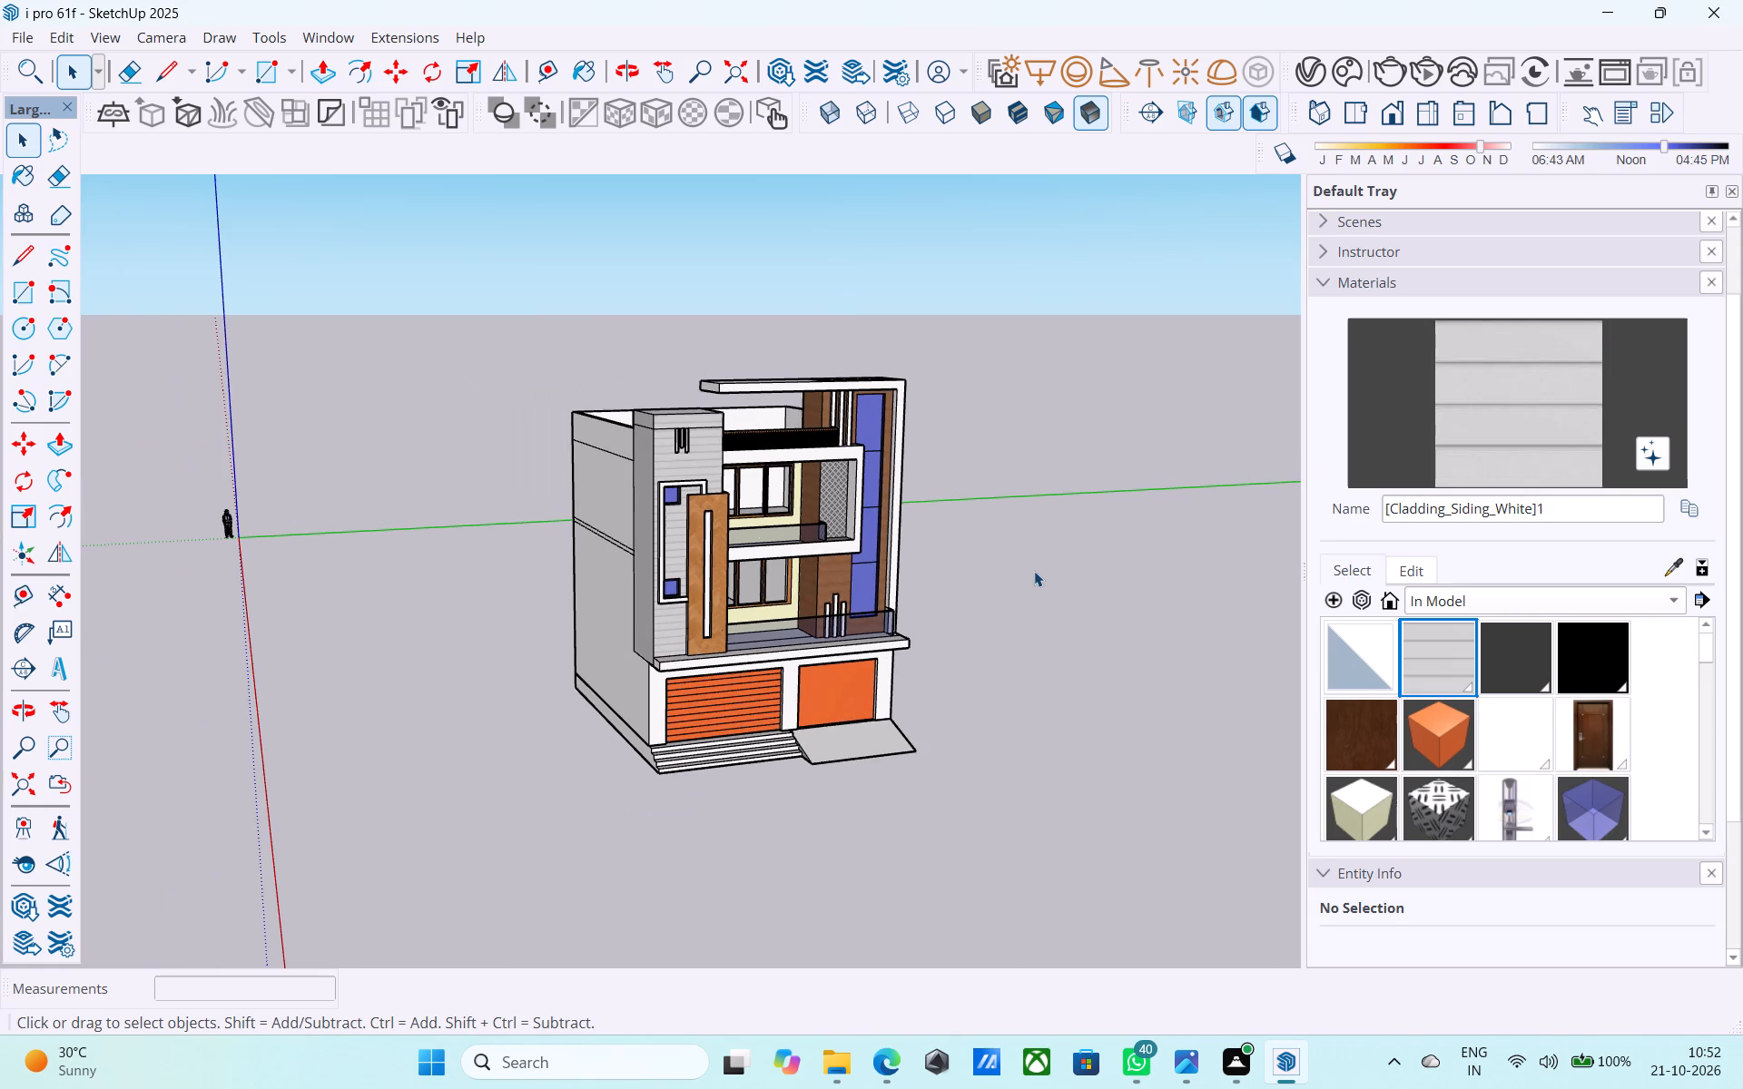
middle_click_drag(1034, 570, 1009, 574)
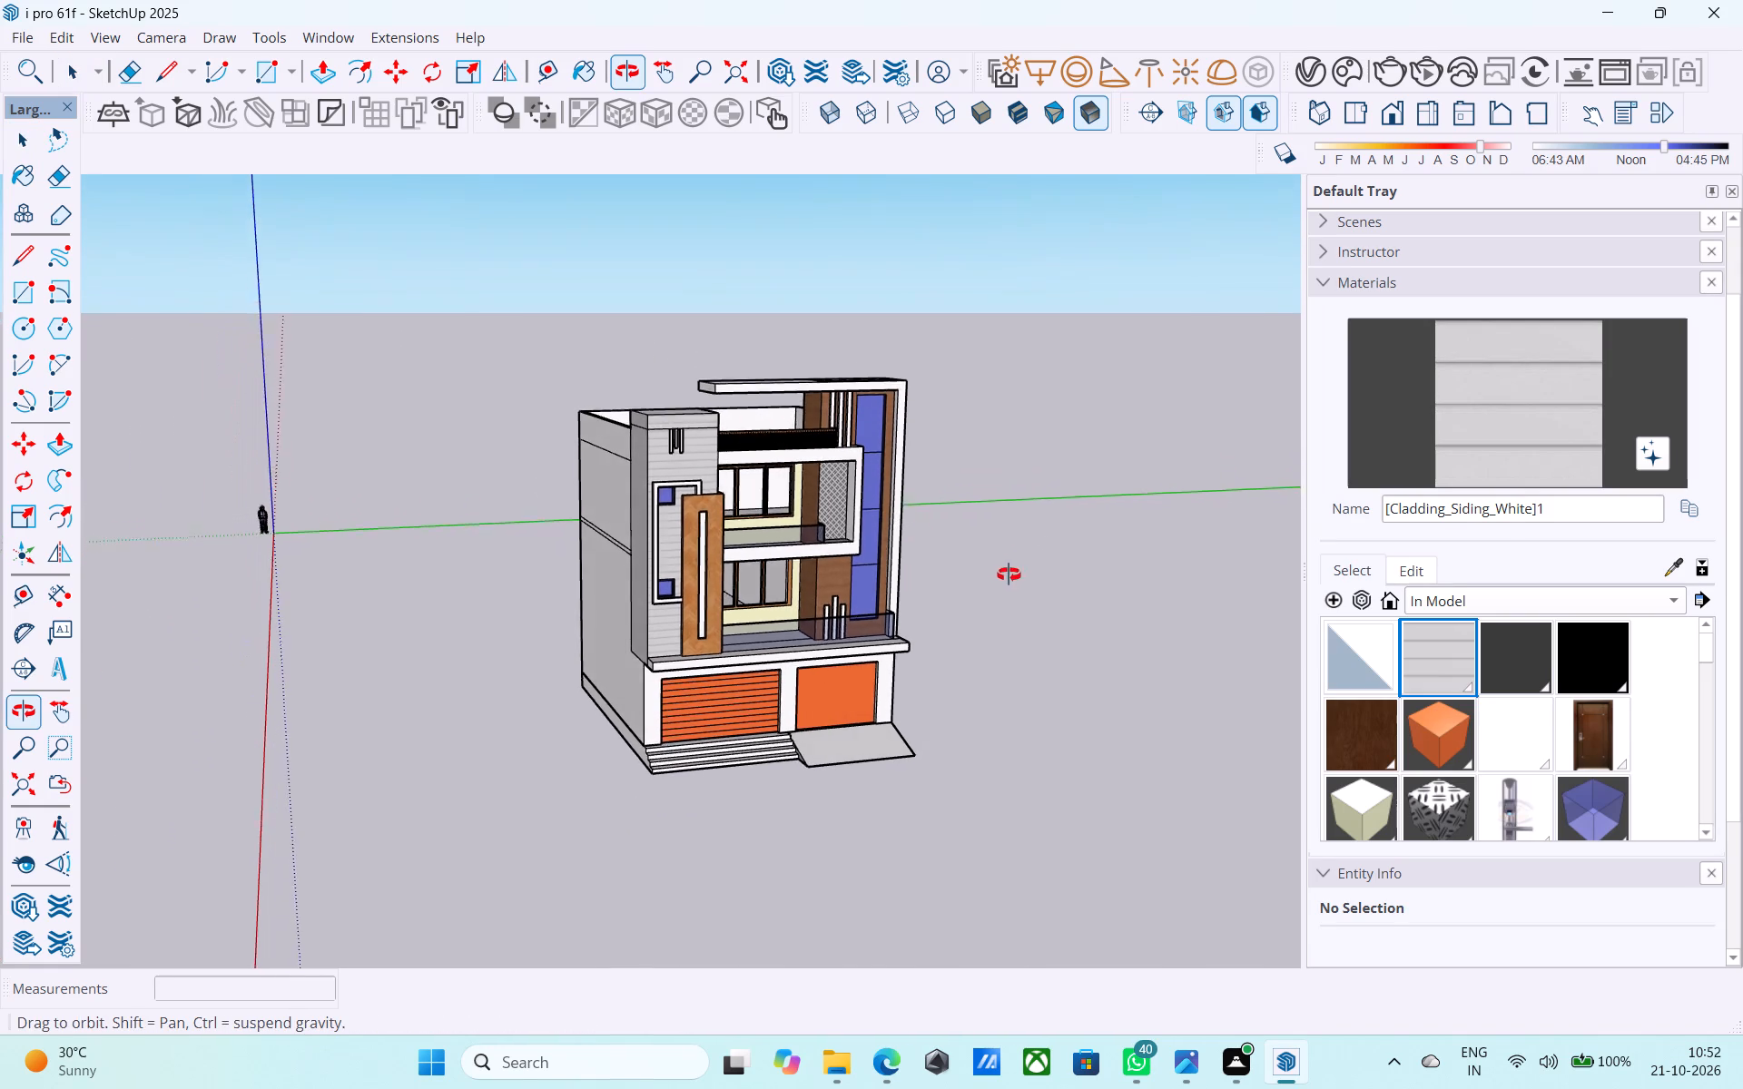
middle_click_drag(1009, 574, 1006, 577)
scroll(1002, 574, "down", 1)
middle_click_drag(994, 596, 889, 603)
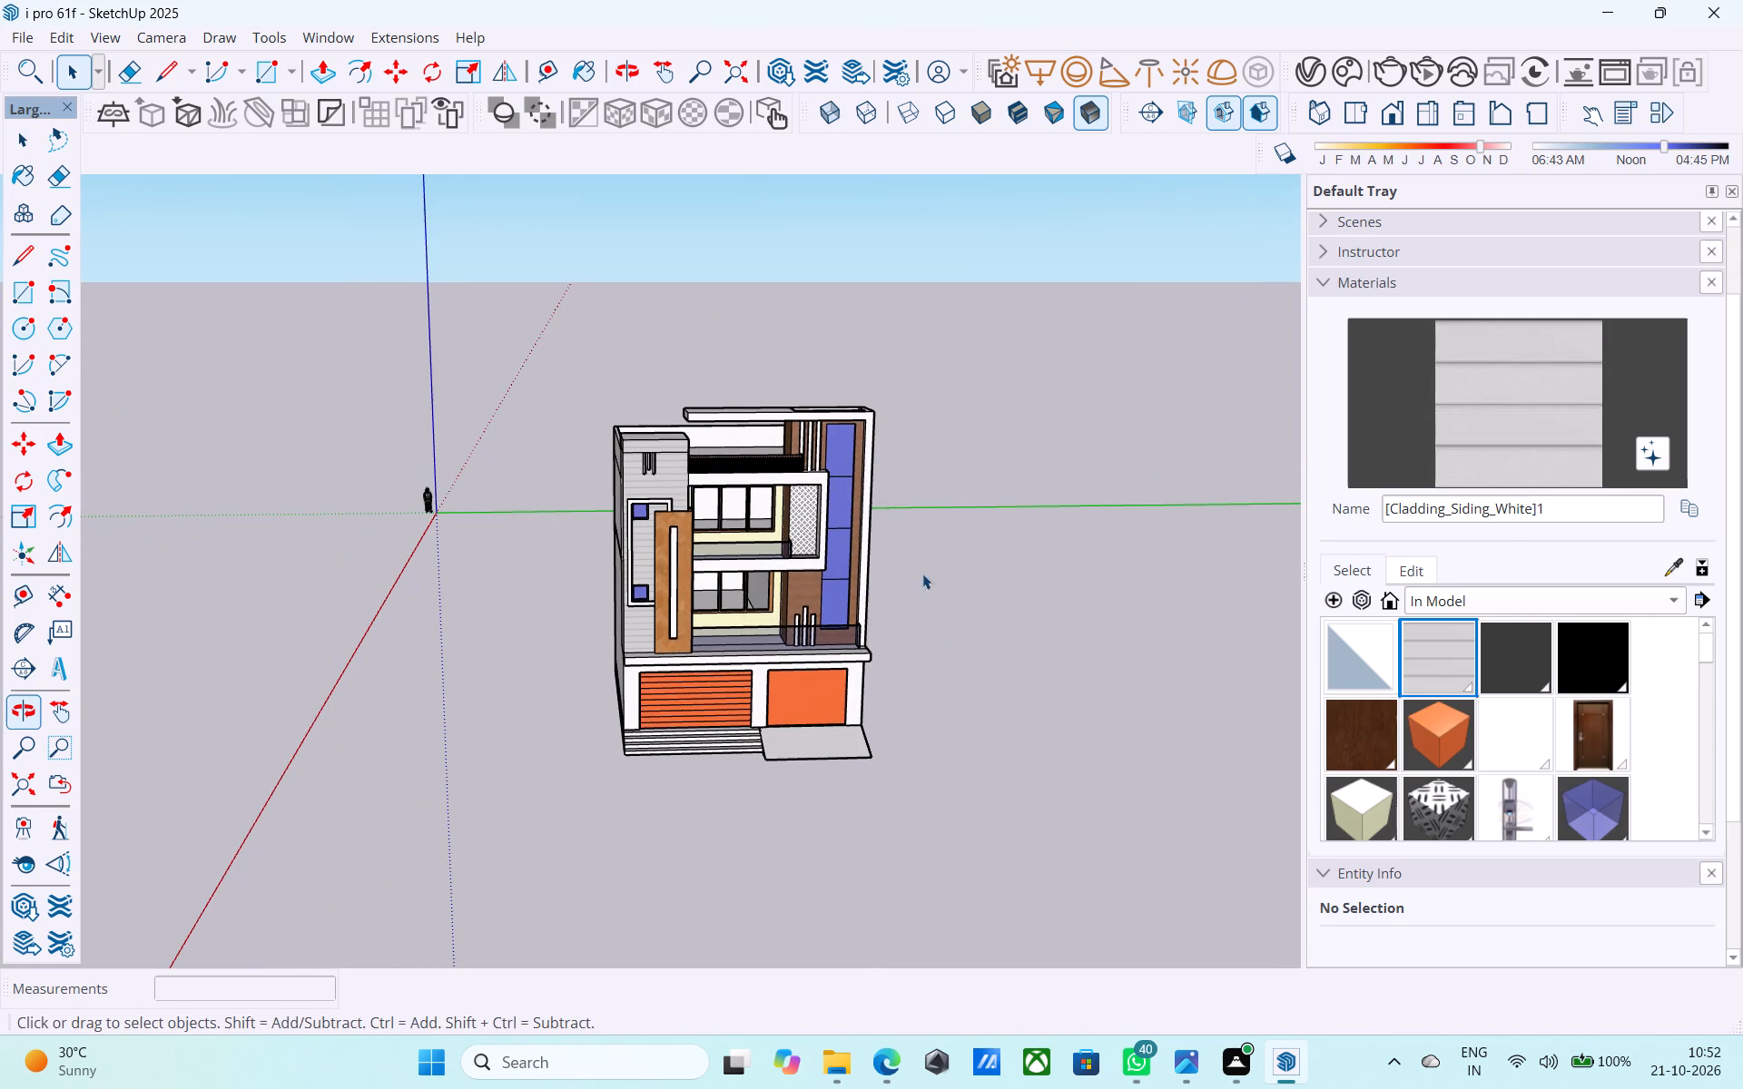
scroll(1015, 539, "down", 1)
middle_click_drag(805, 559, 791, 518)
scroll(791, 518, "up", 3)
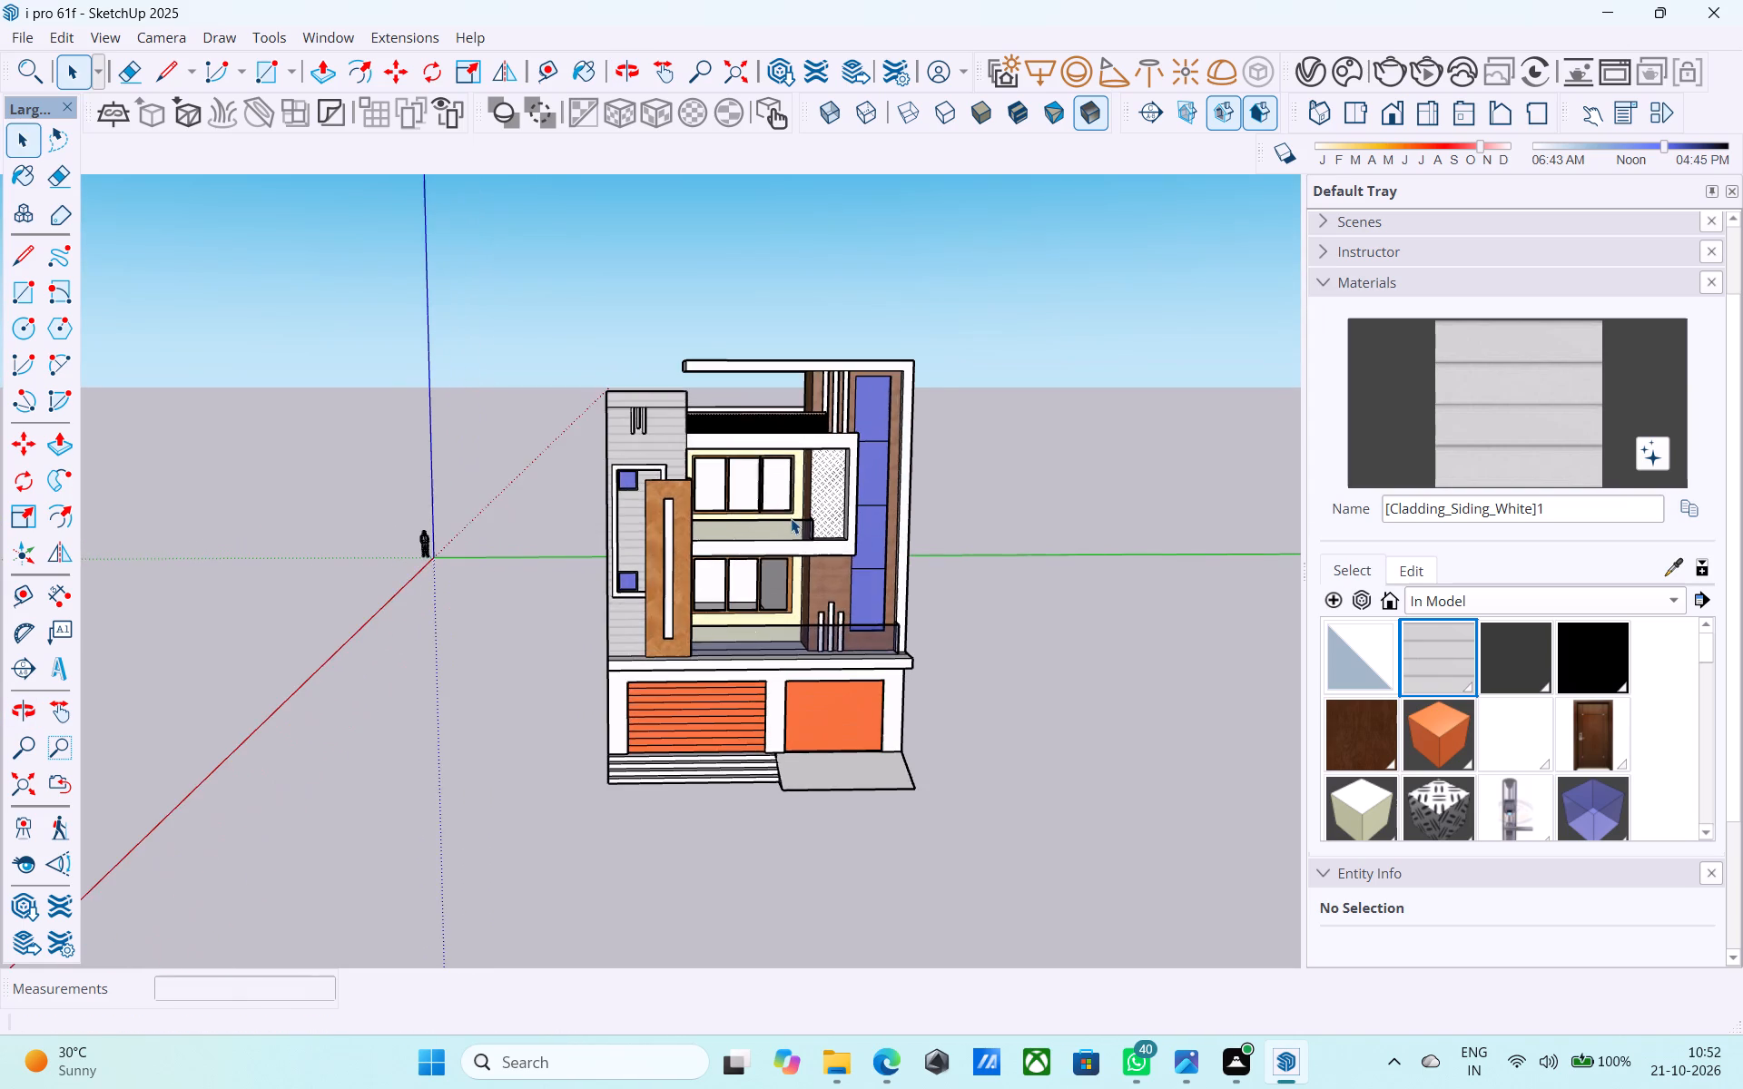
scroll(779, 523, "up", 8)
middle_click_drag(769, 530, 524, 585)
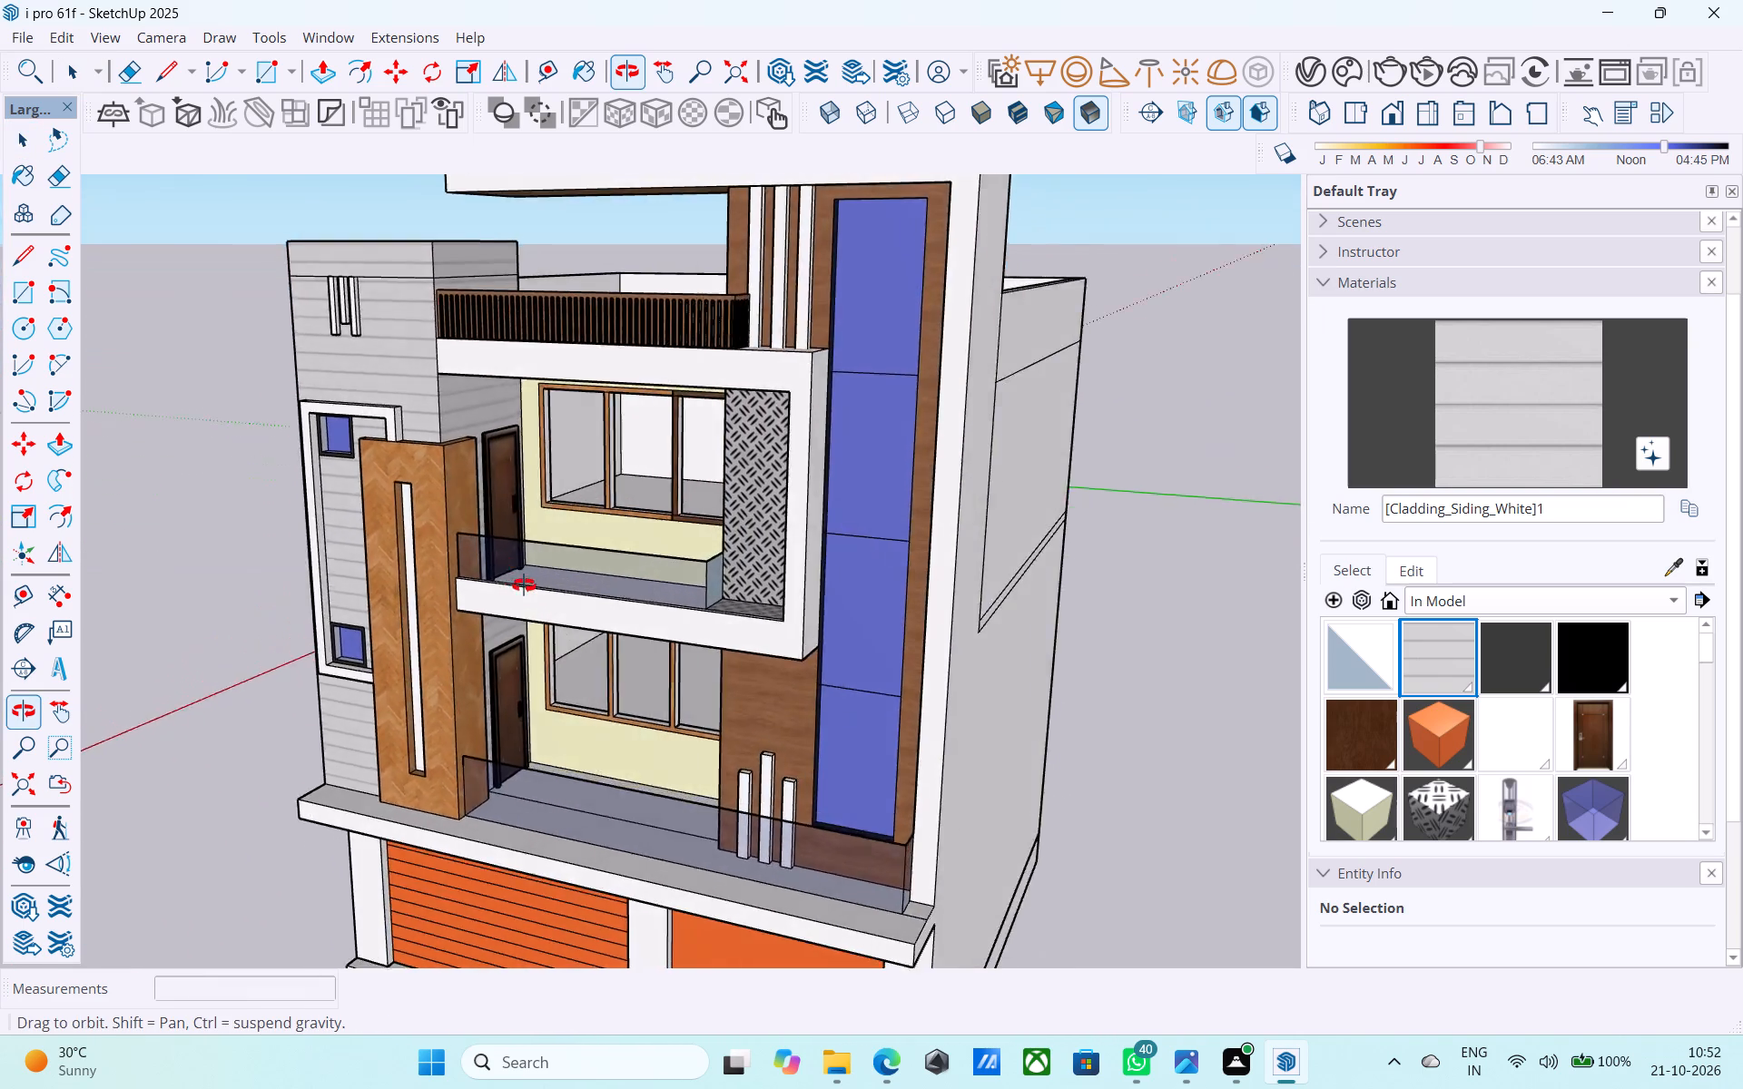
middle_click_drag(524, 585, 530, 393)
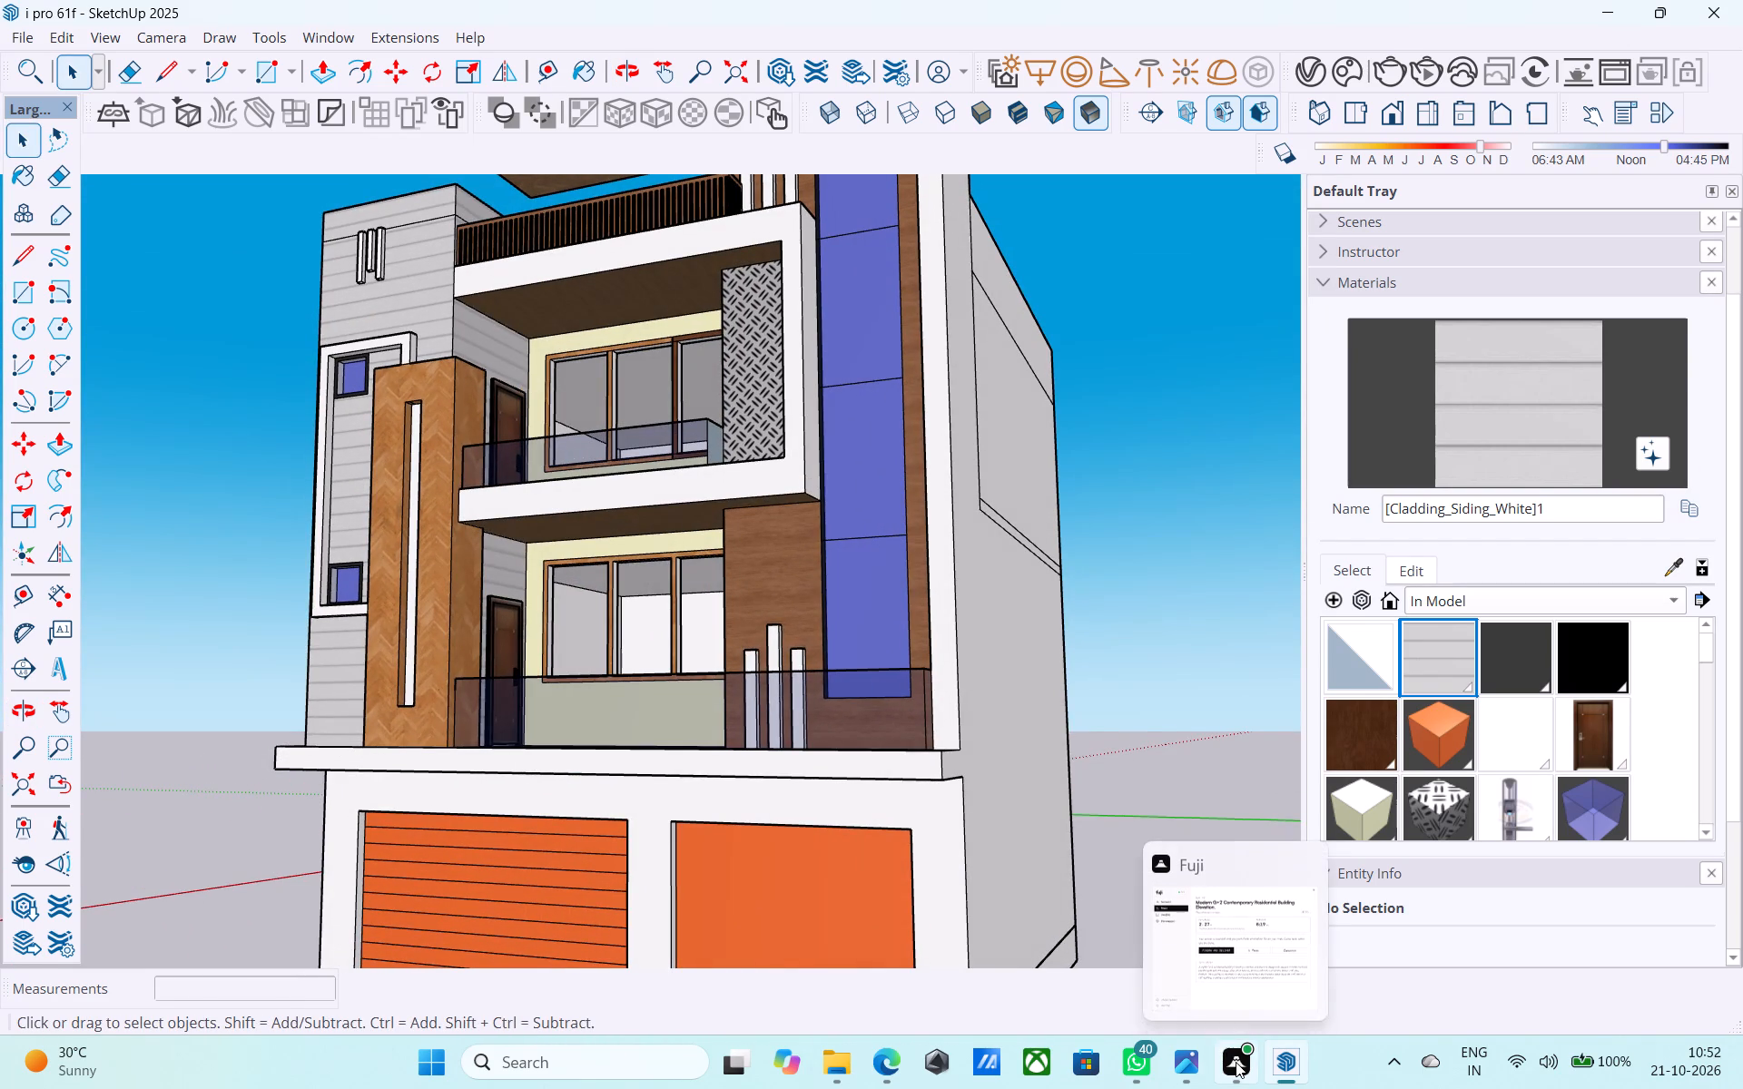
middle_click_drag(815, 416, 923, 361)
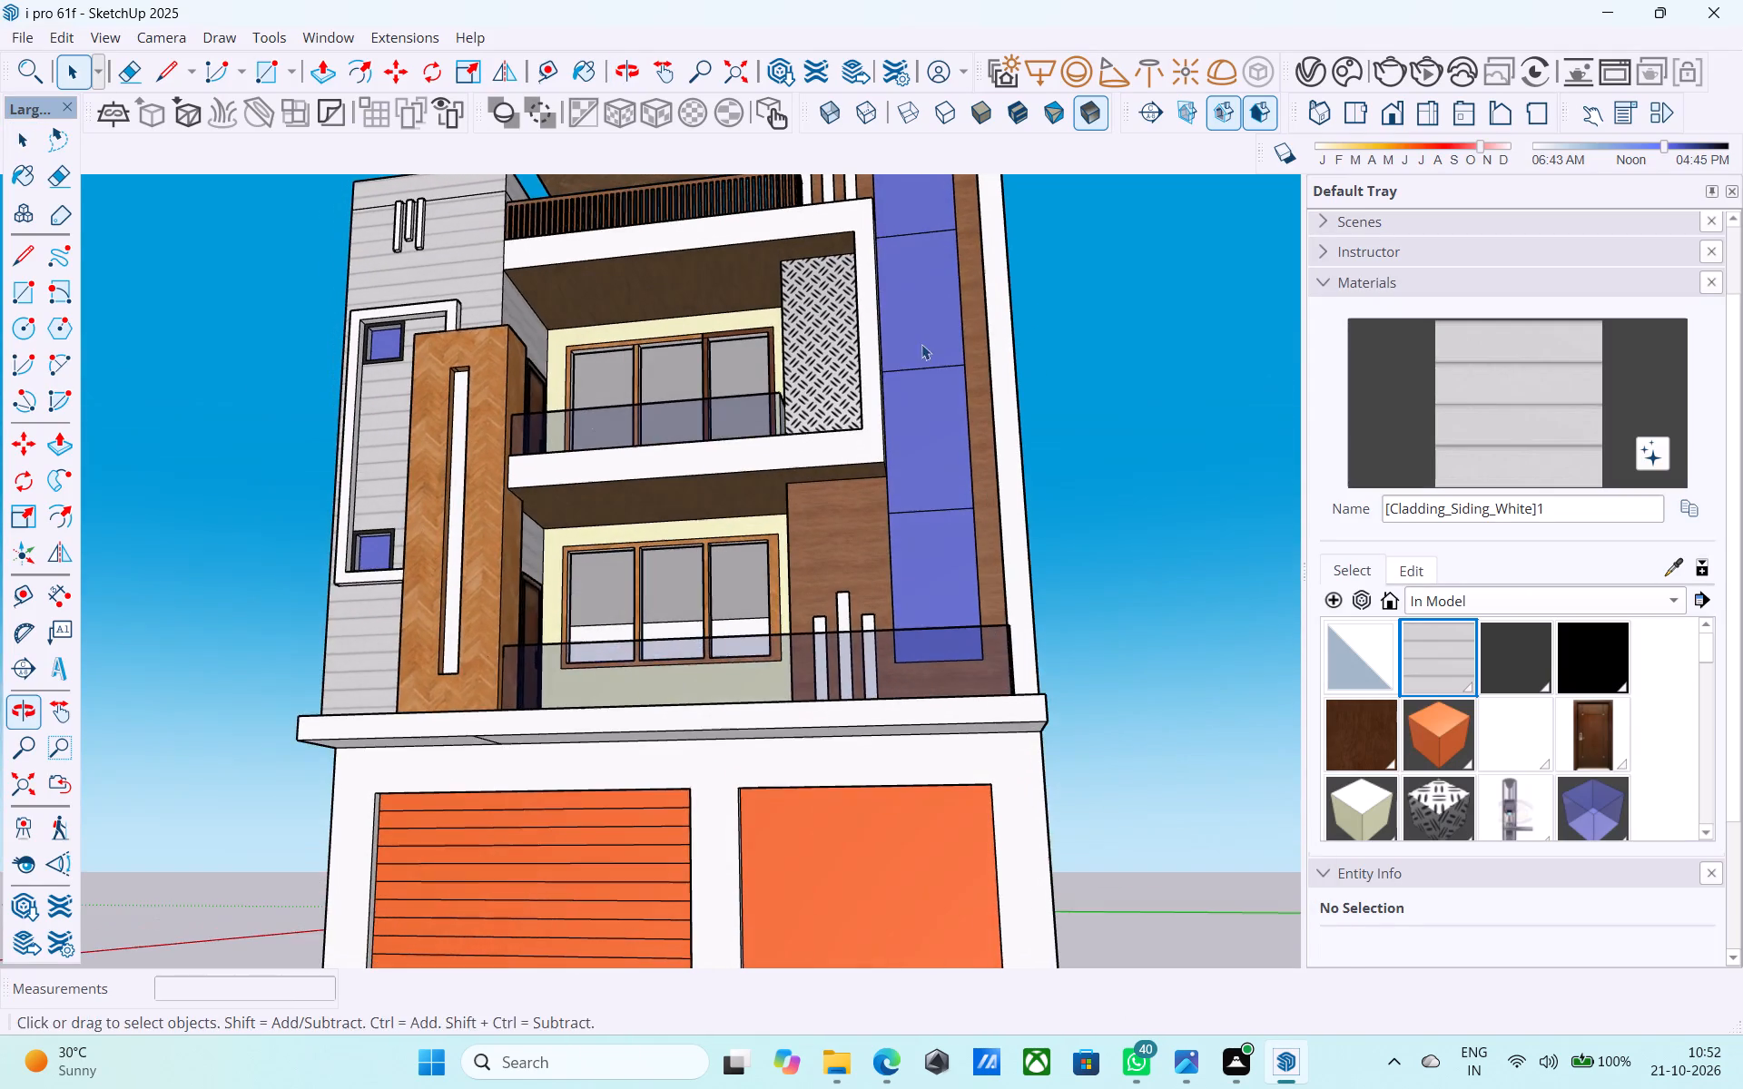
middle_click_drag(911, 341, 708, 493)
scroll(708, 490, "down", 4)
middle_click_drag(708, 490, 758, 522)
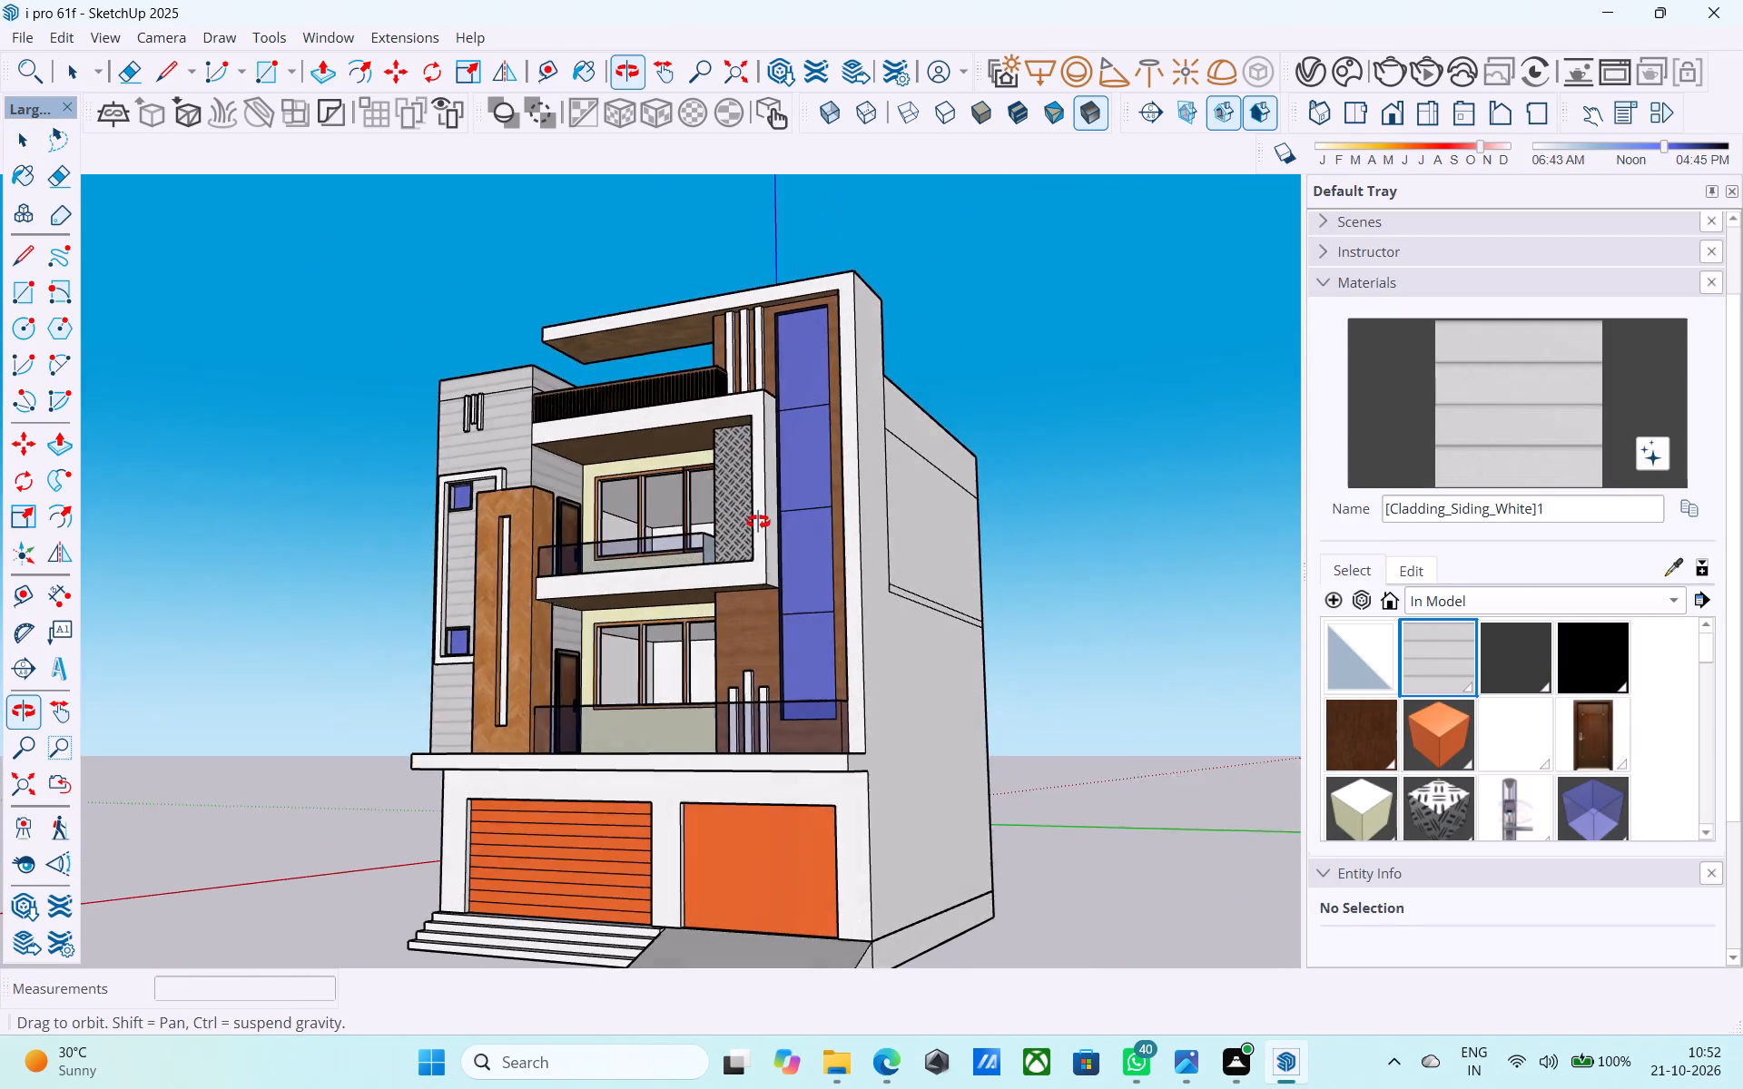
middle_click_drag(758, 522, 675, 506)
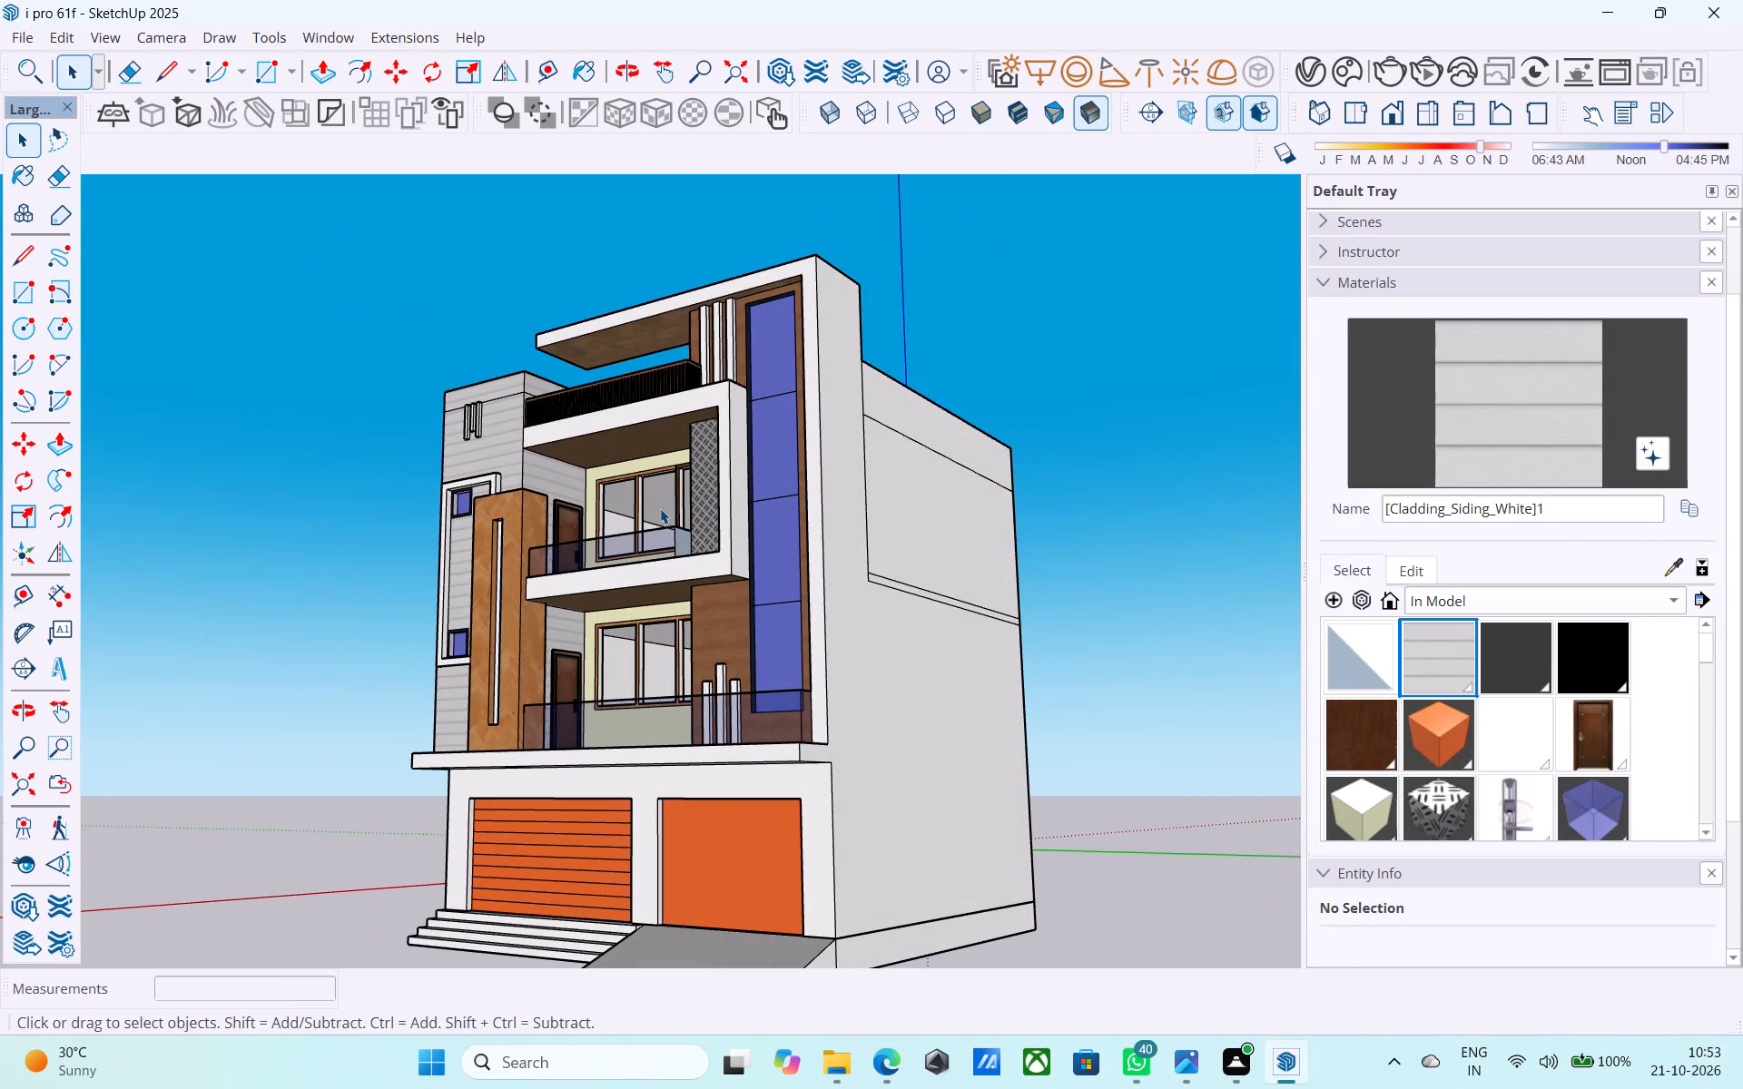
middle_click_drag(660, 507, 723, 517)
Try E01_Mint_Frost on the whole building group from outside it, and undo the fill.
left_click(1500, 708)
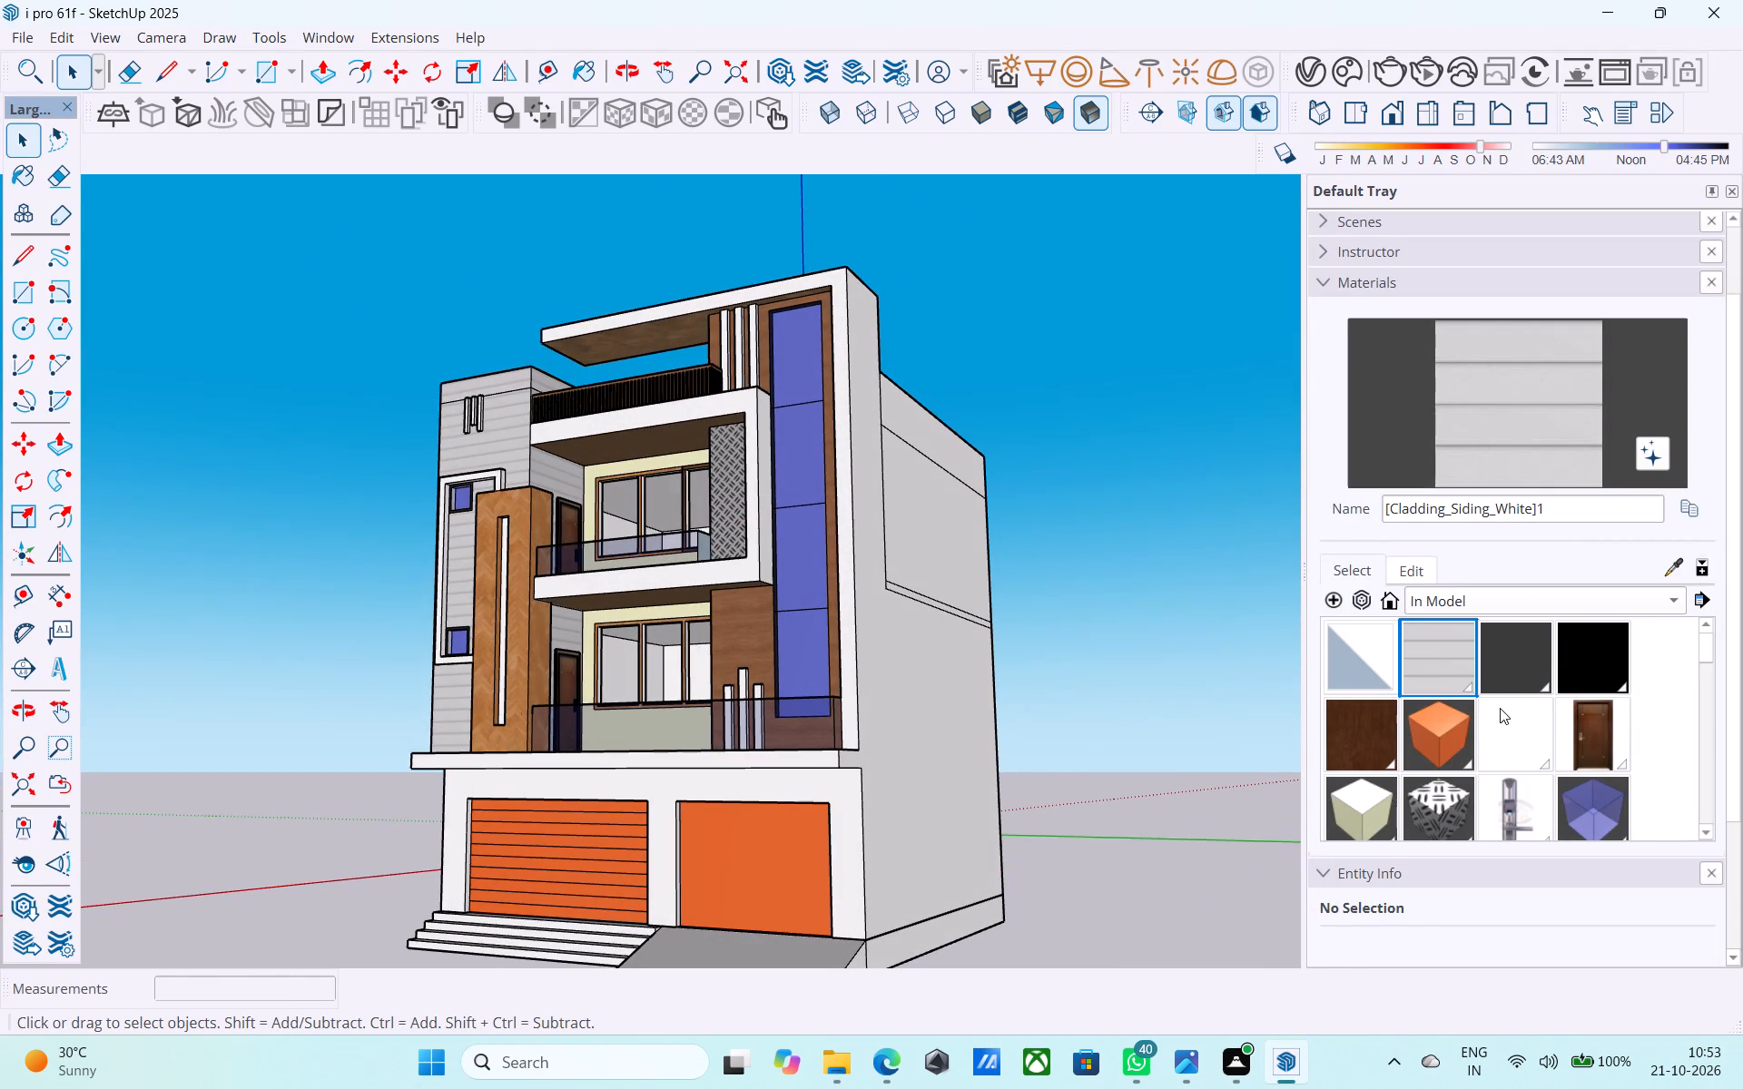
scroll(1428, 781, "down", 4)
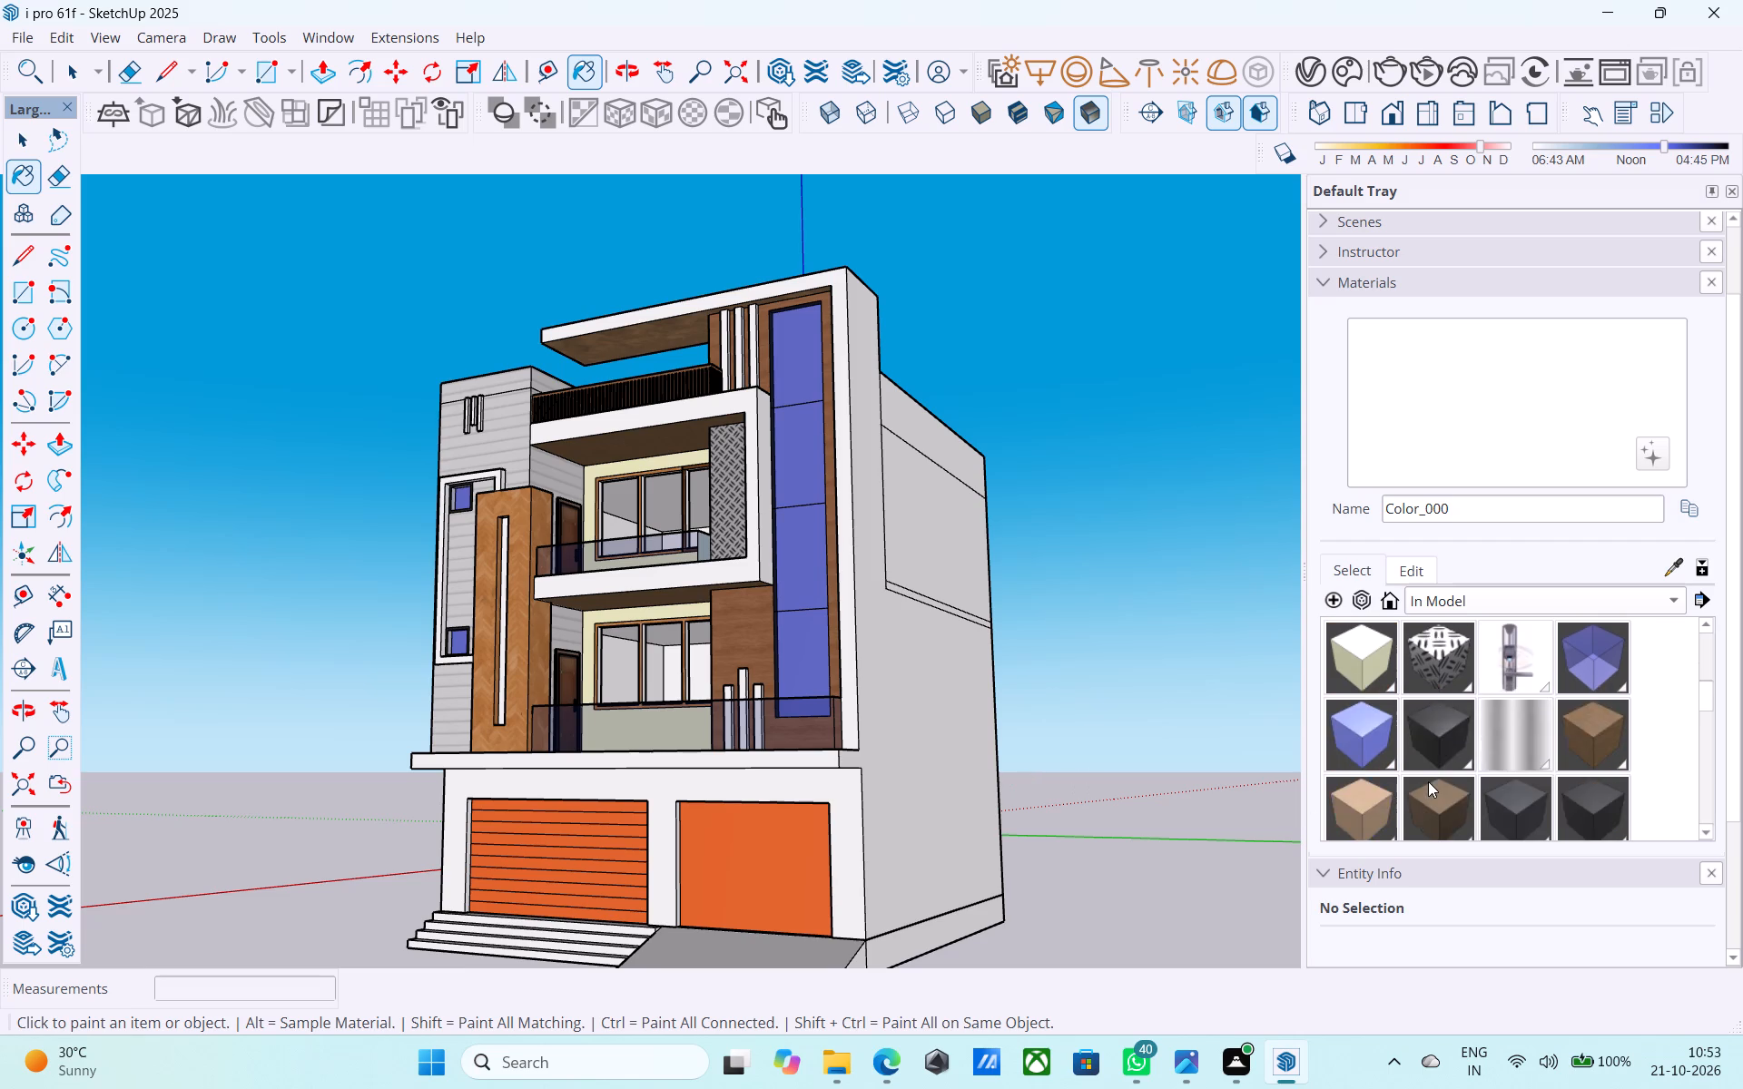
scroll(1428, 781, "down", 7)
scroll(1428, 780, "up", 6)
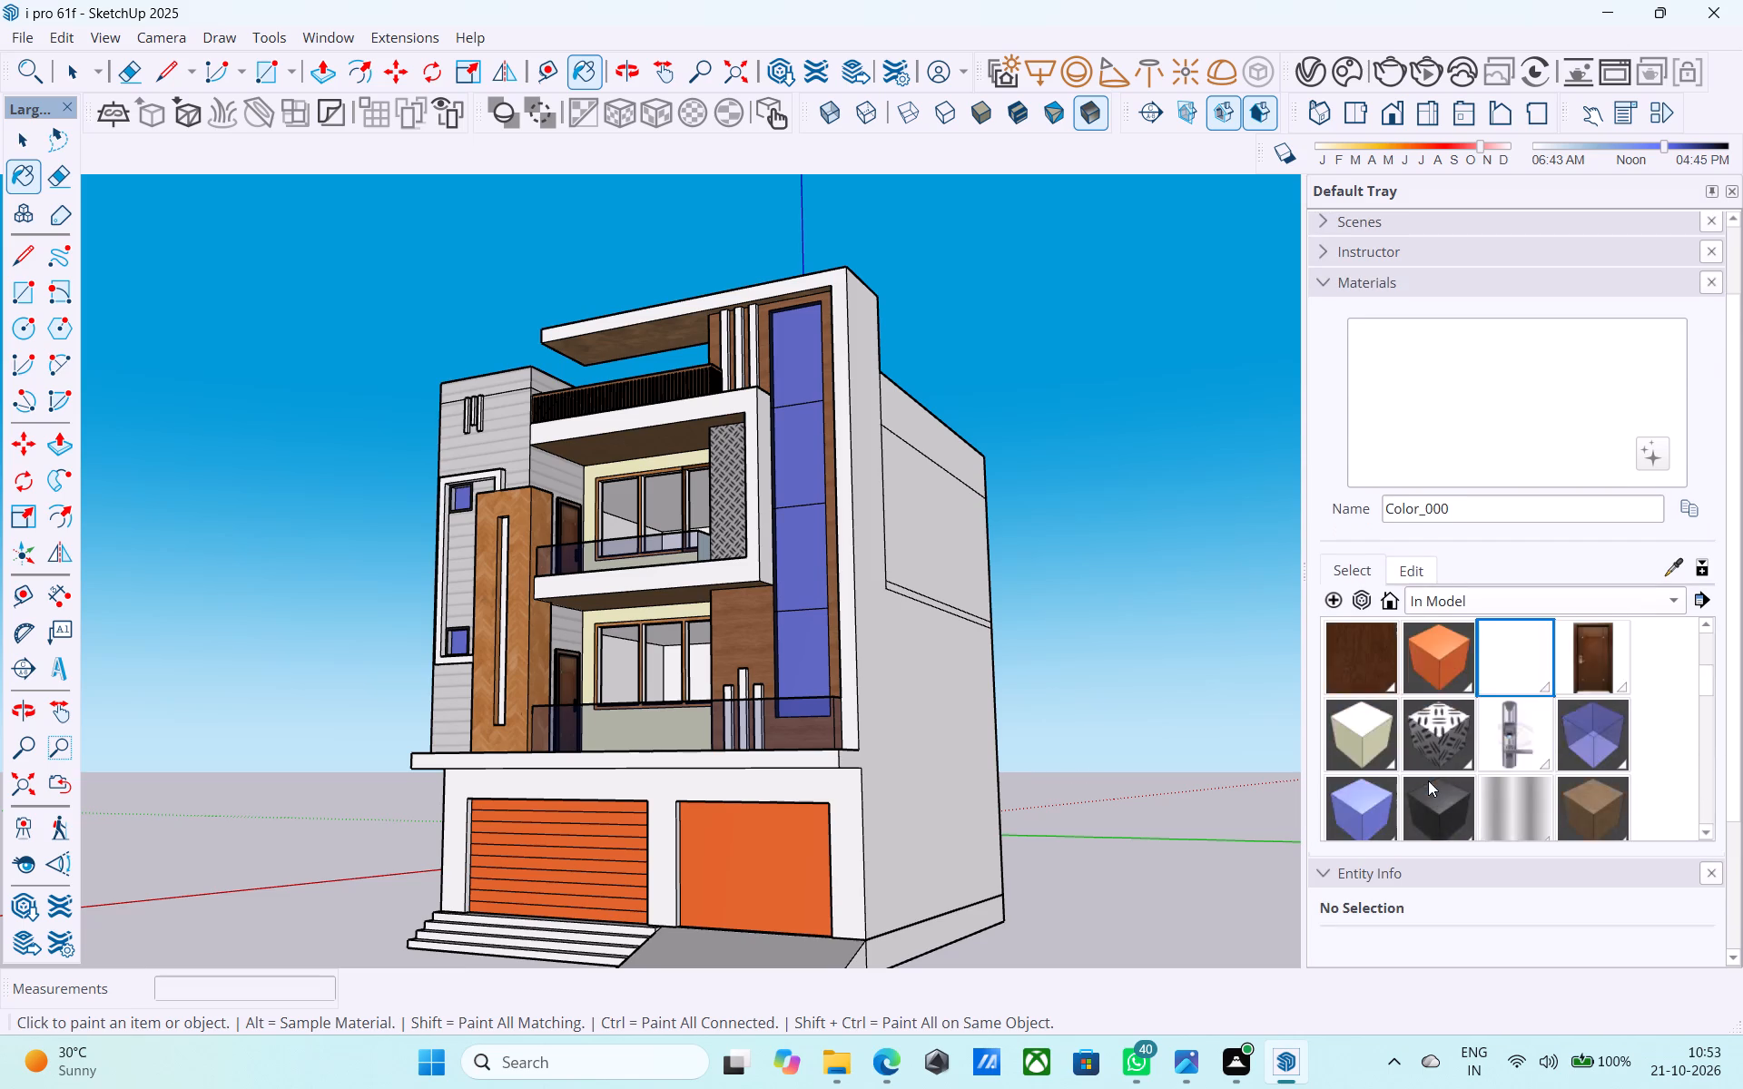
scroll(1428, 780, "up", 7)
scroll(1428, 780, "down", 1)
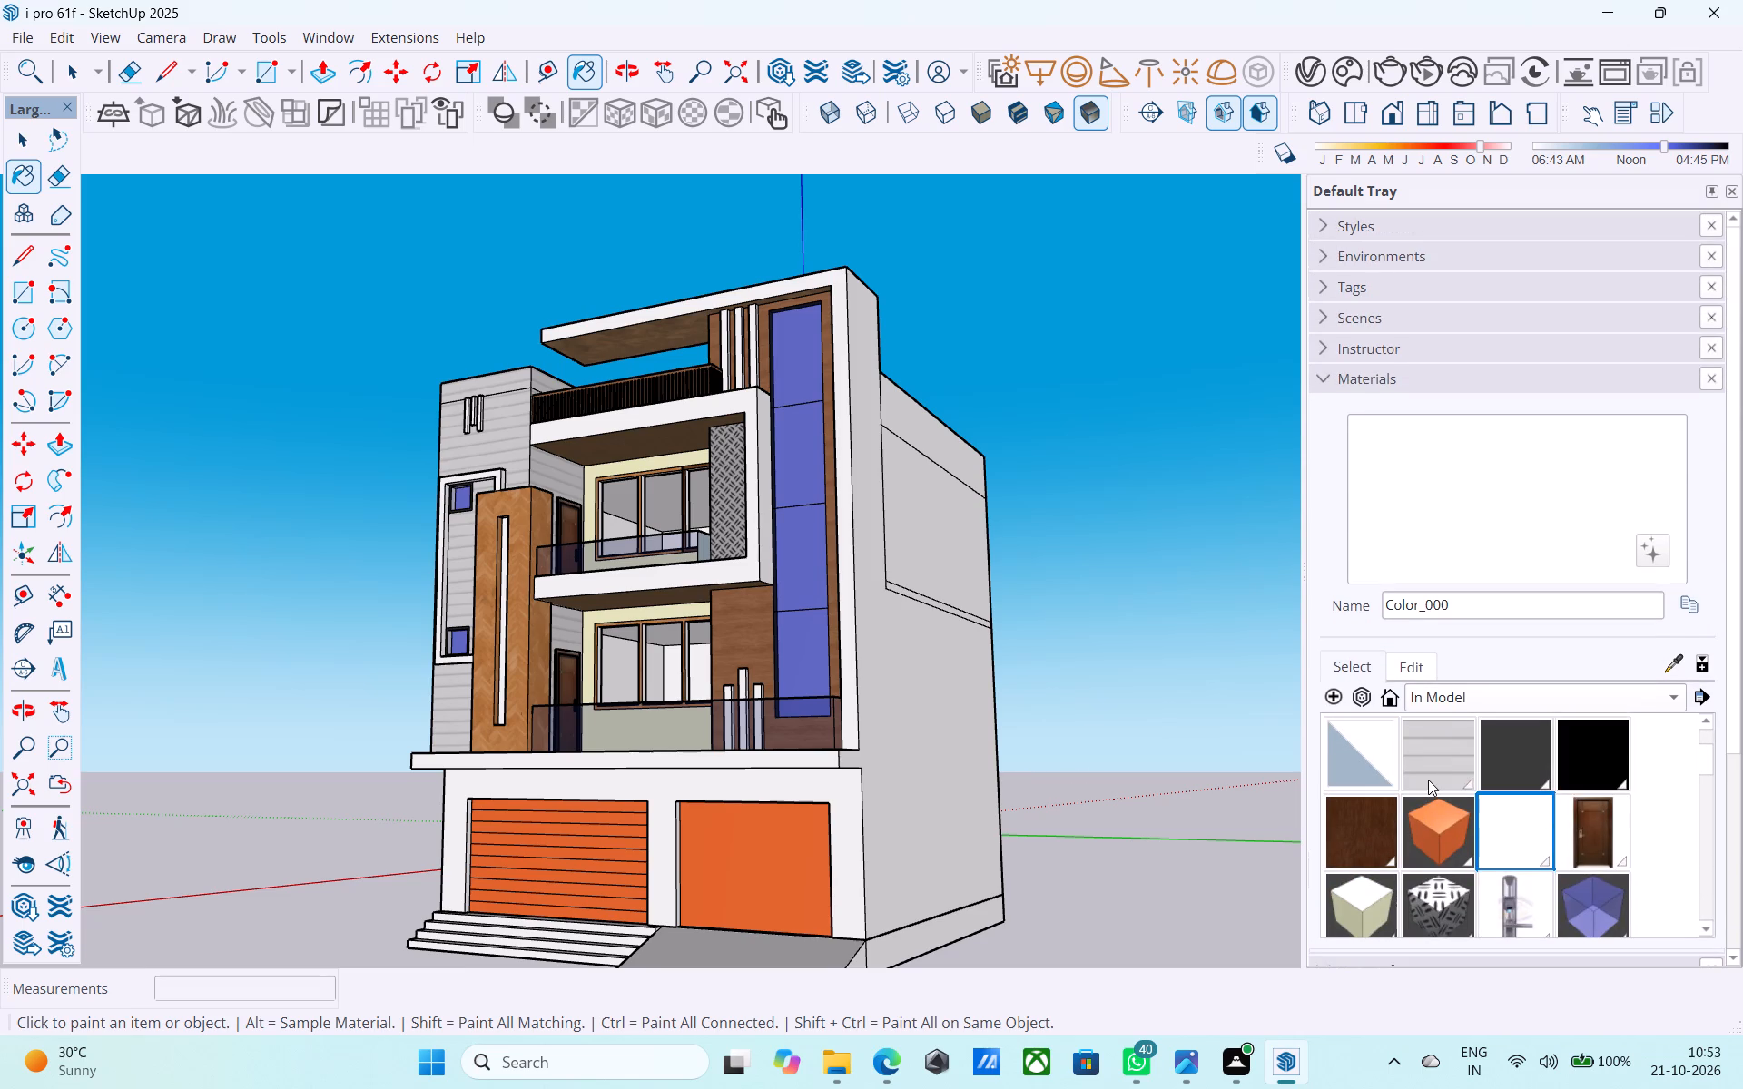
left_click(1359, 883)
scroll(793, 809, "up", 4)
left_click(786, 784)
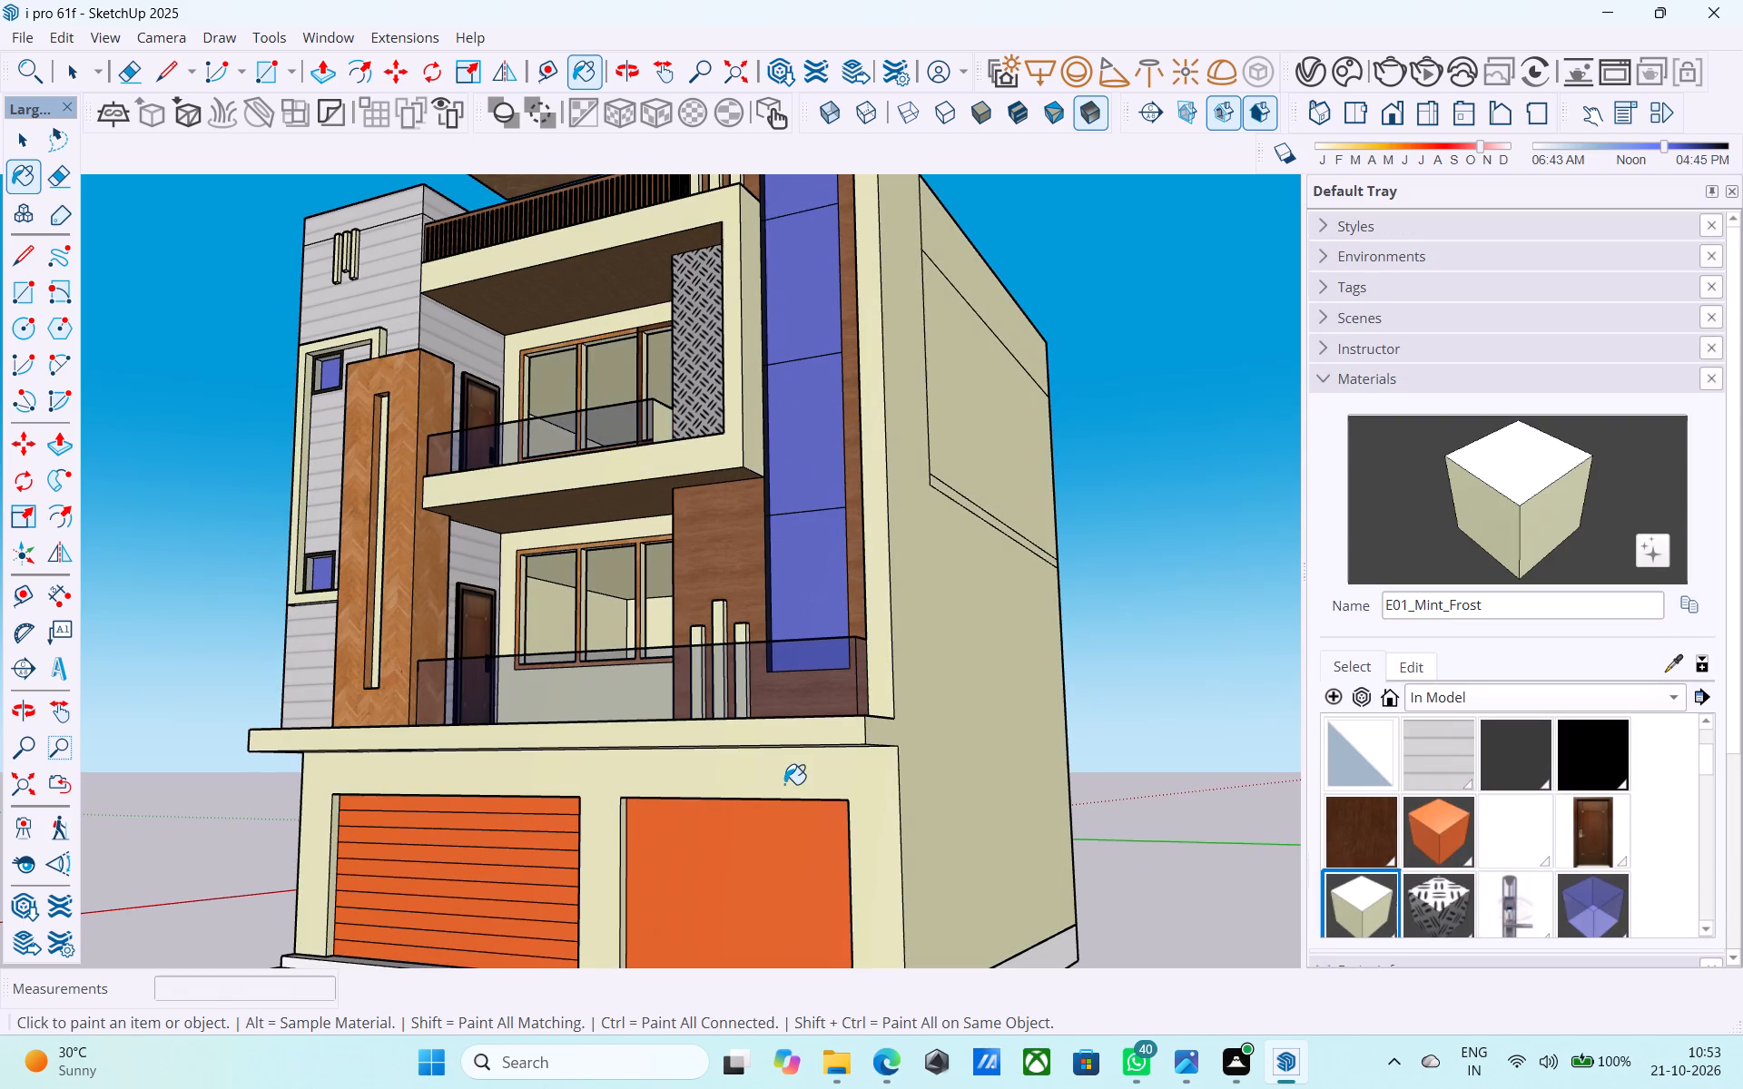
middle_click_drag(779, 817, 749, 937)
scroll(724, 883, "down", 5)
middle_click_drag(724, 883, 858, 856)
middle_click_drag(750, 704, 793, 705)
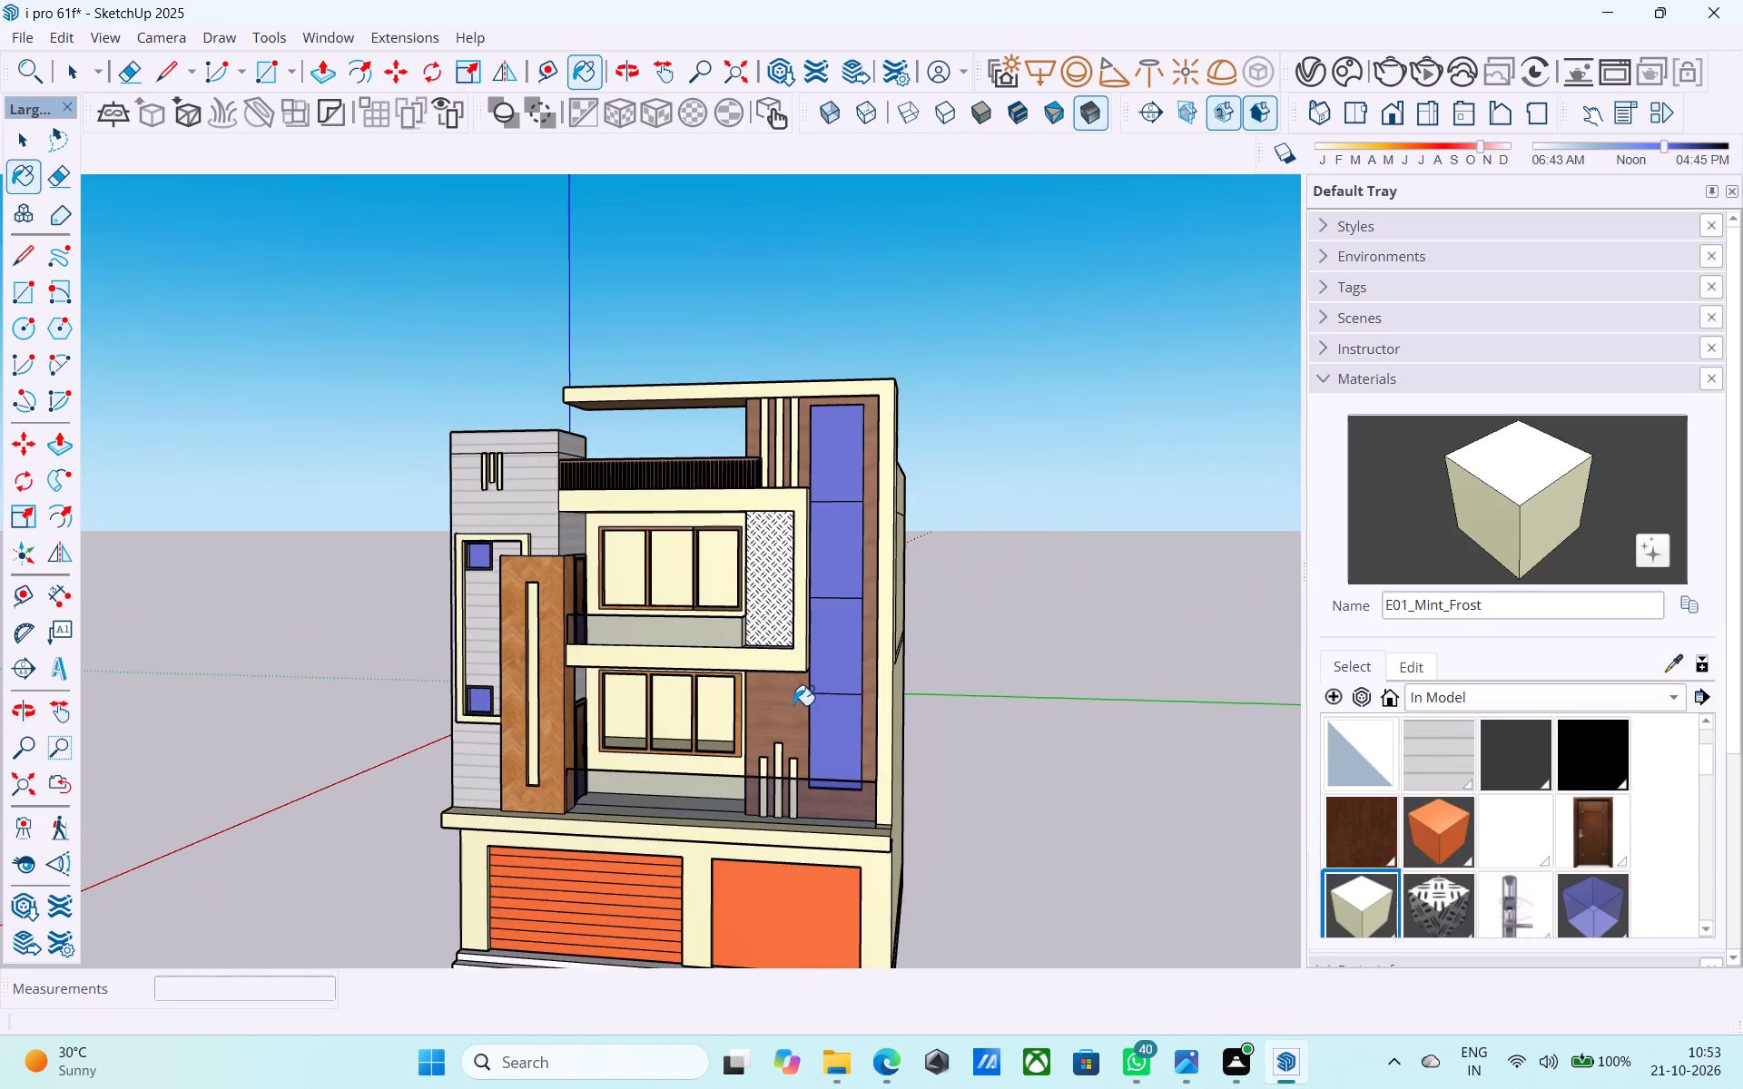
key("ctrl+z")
Switch the material library from In Model to the Stone collection.
scroll(794, 711, "down", 2)
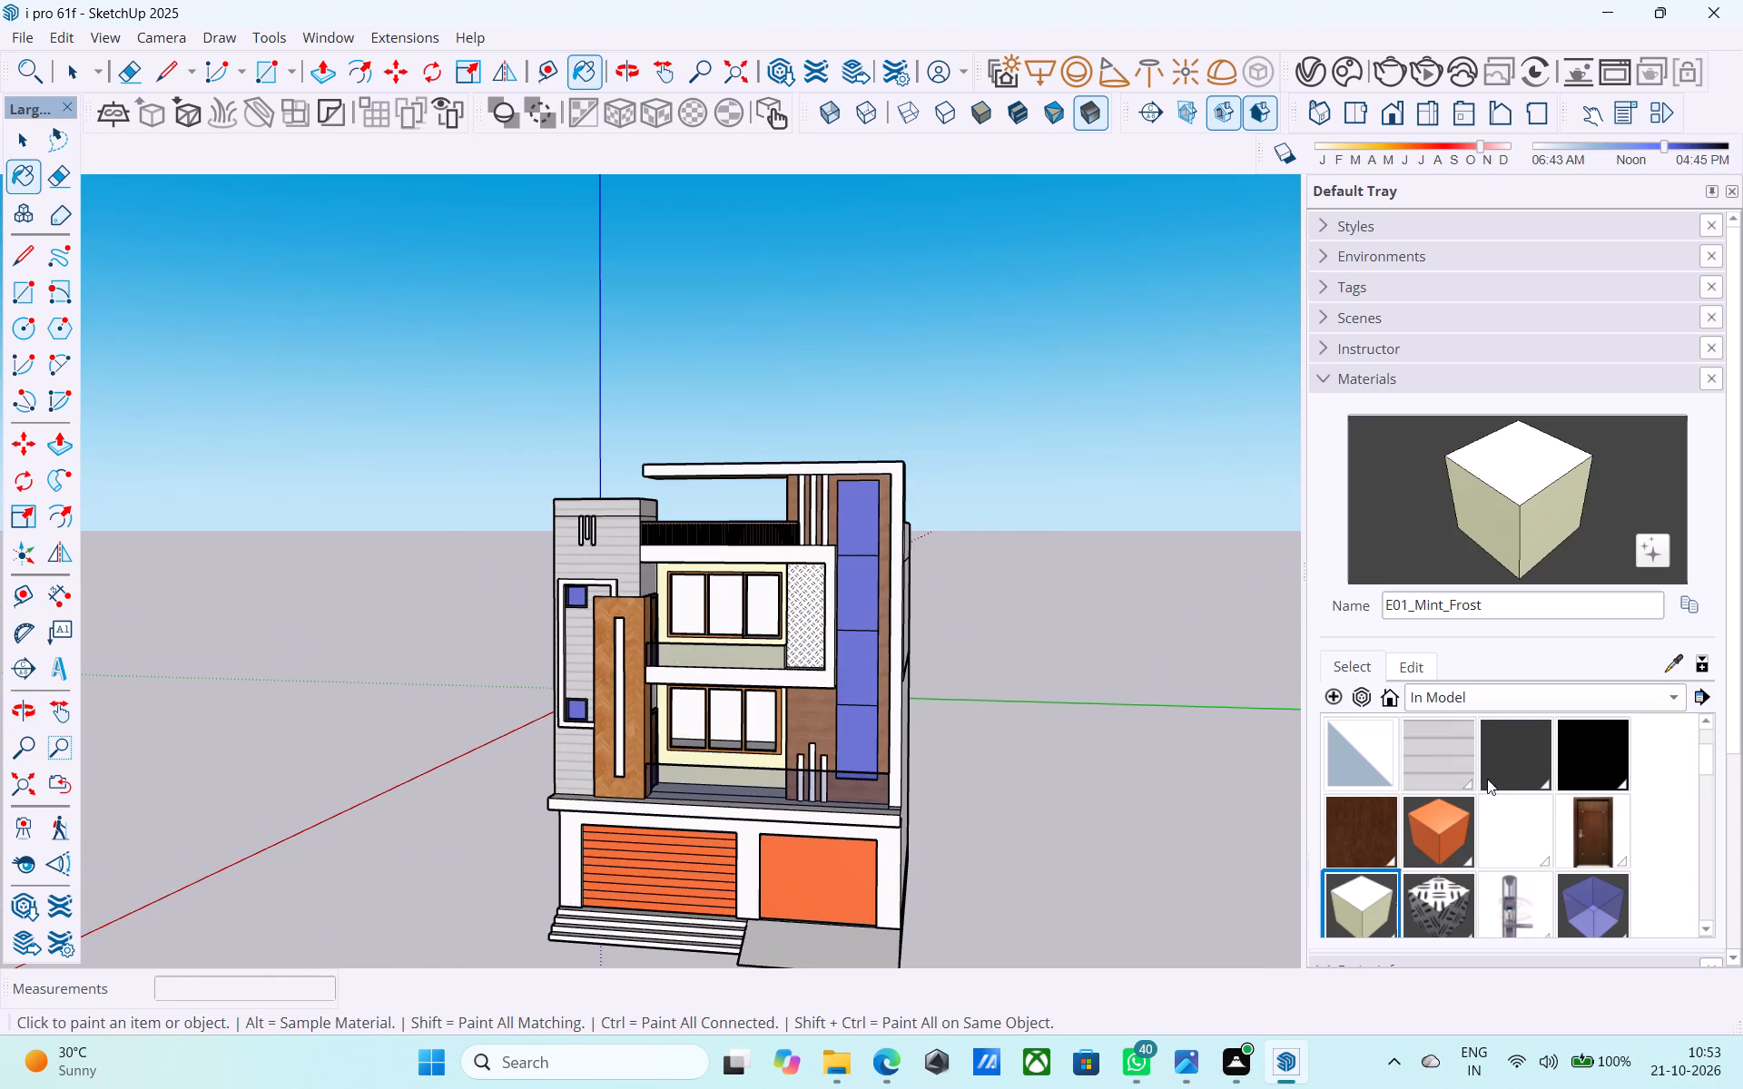
scroll(1413, 866, "down", 6)
scroll(1471, 747, "up", 1)
left_click(1469, 695)
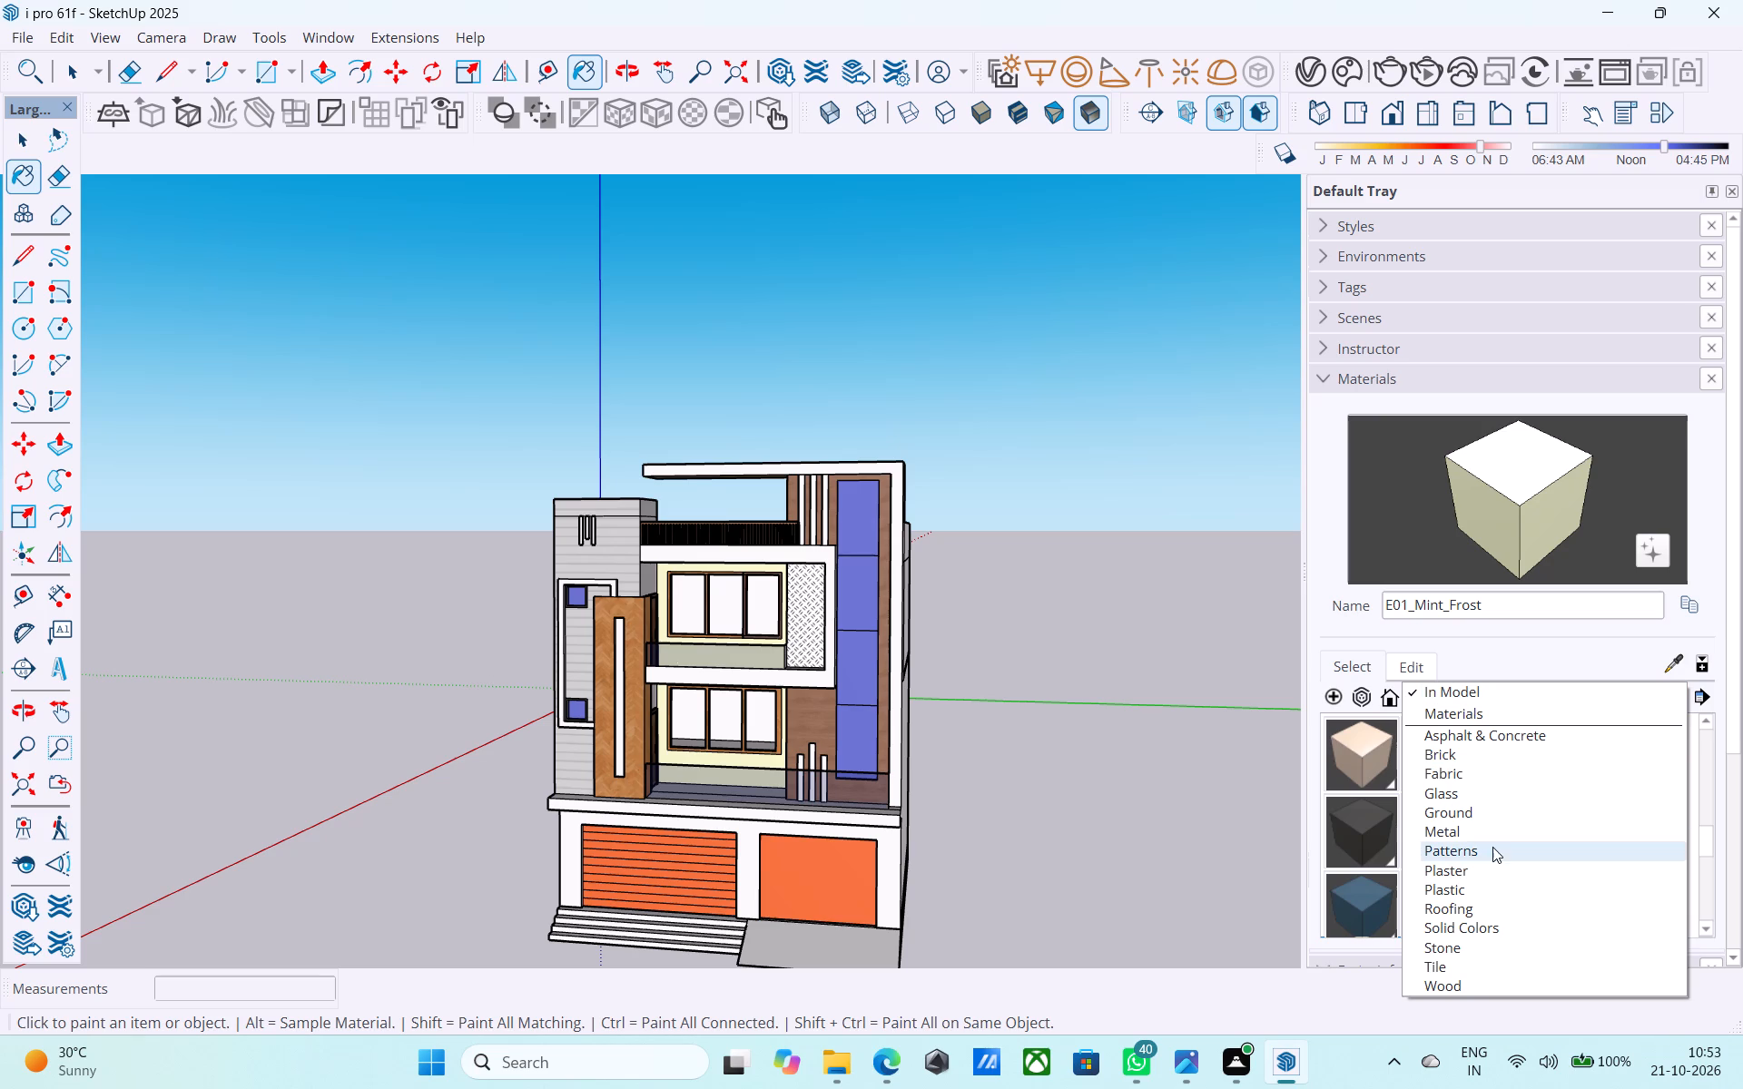
left_click(1509, 937)
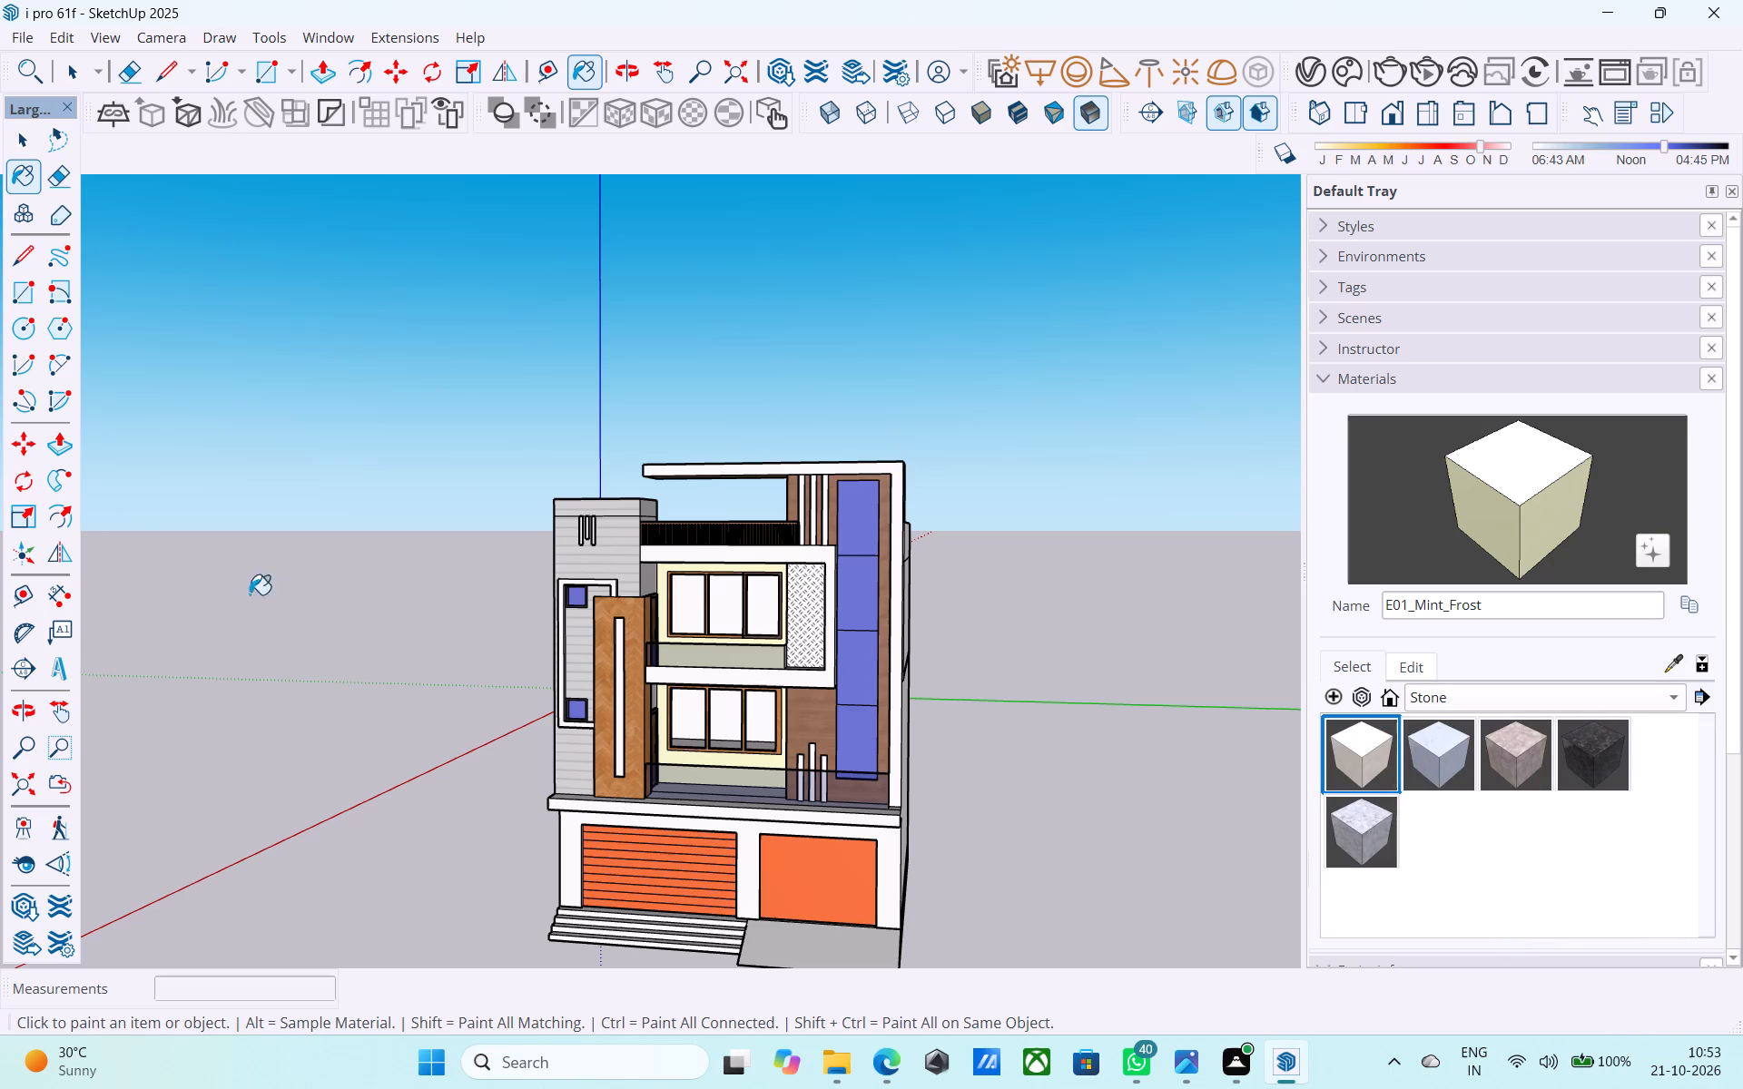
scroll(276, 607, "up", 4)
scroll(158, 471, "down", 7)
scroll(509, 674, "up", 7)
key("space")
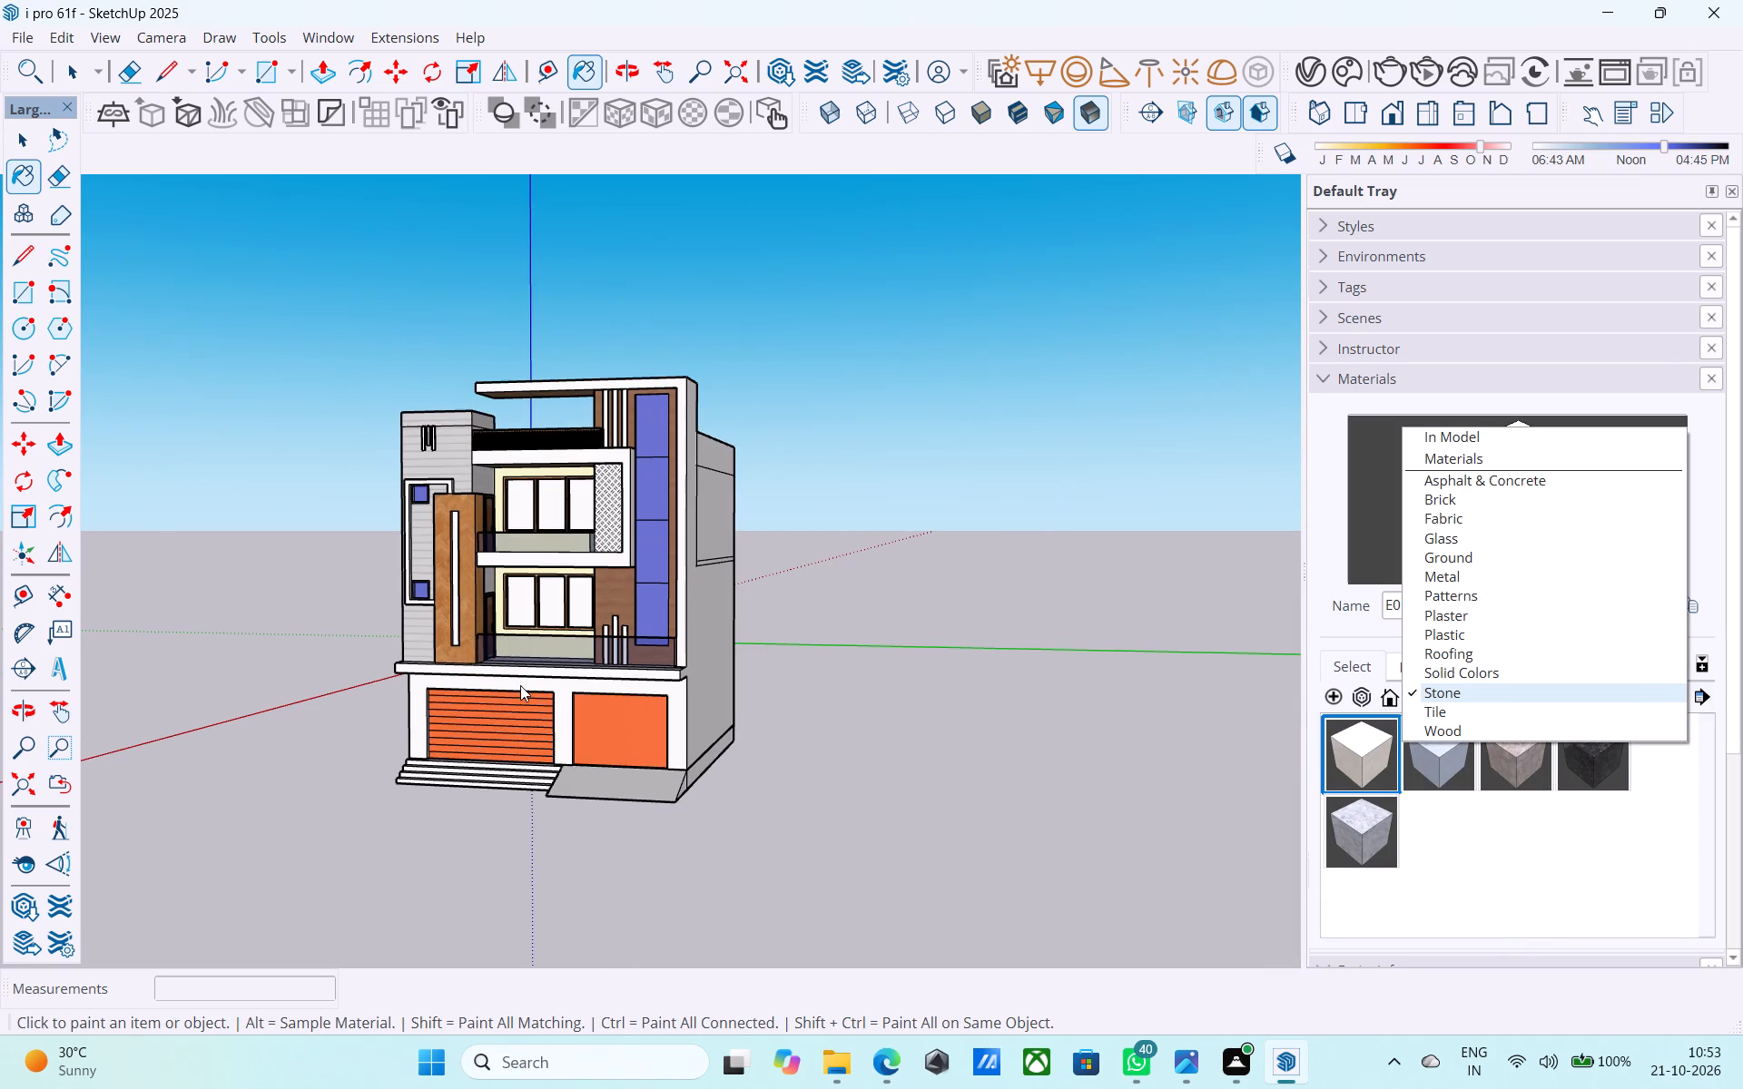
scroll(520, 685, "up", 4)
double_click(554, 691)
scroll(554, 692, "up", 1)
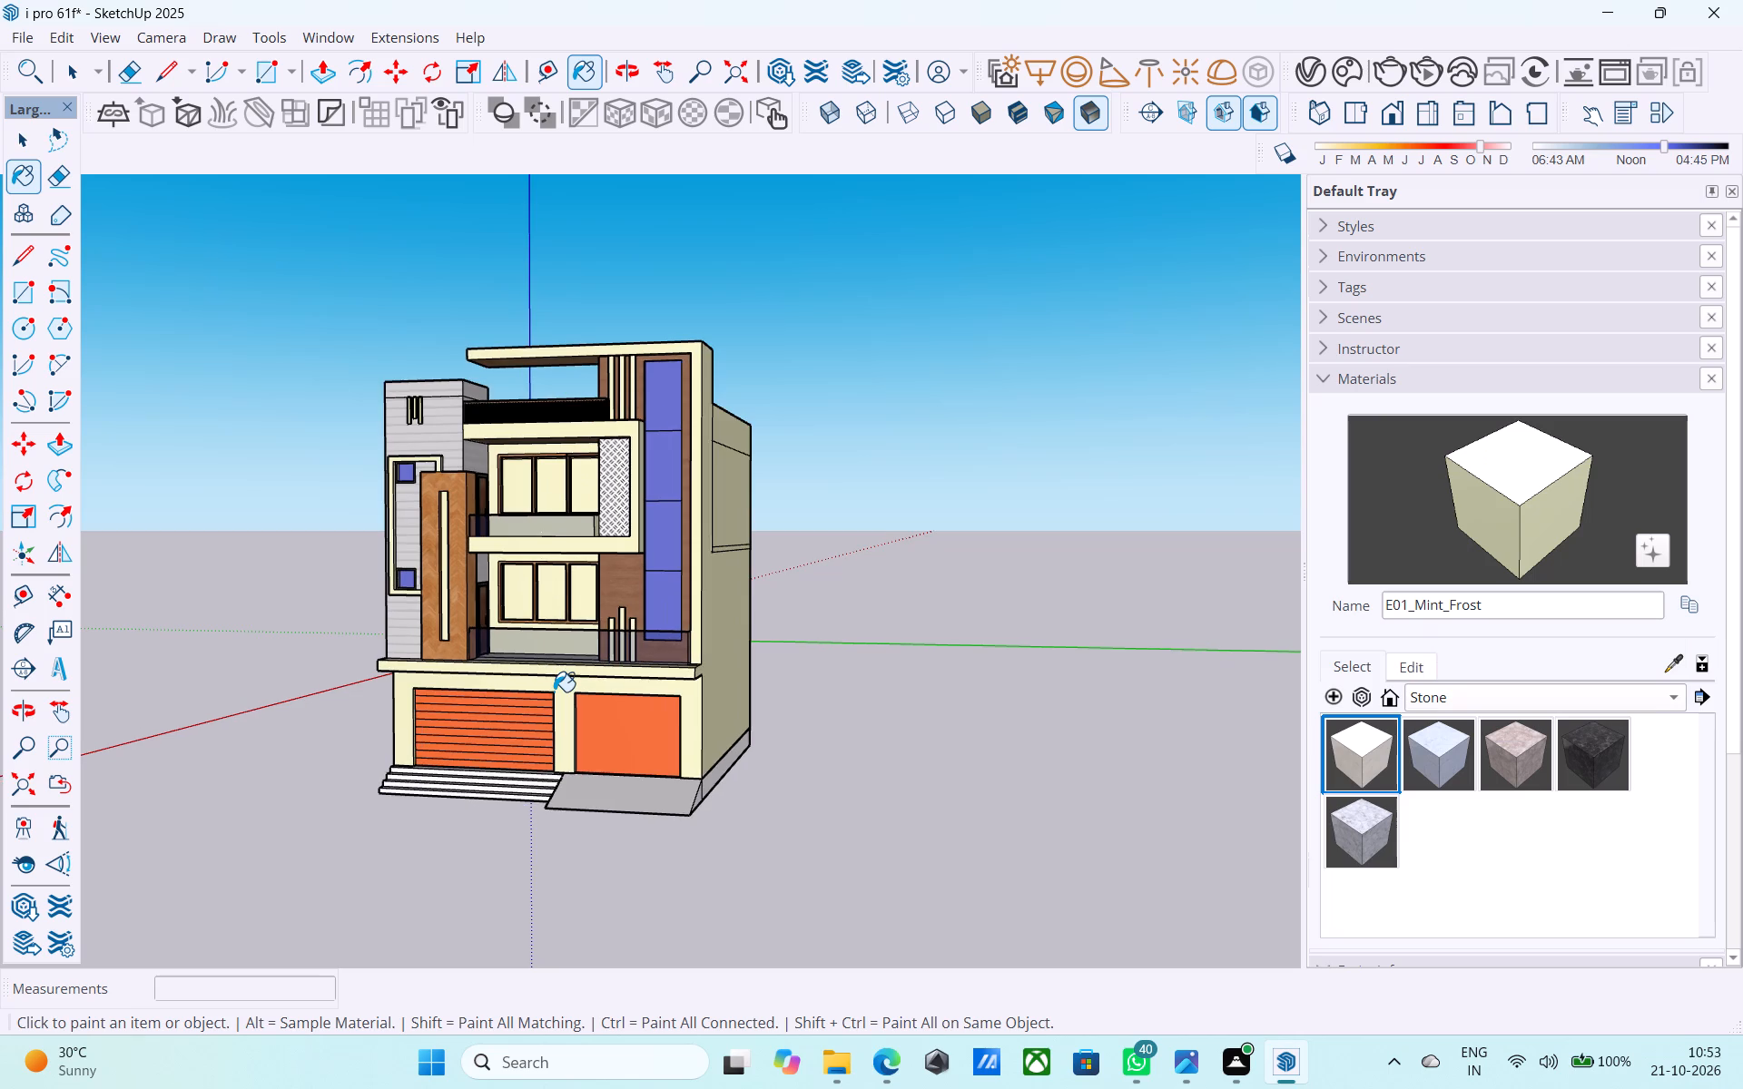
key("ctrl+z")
Open the building group for editing and paint the ground-floor front wall around the shutters with Marble_01_1K.
key("space")
double_click(556, 692)
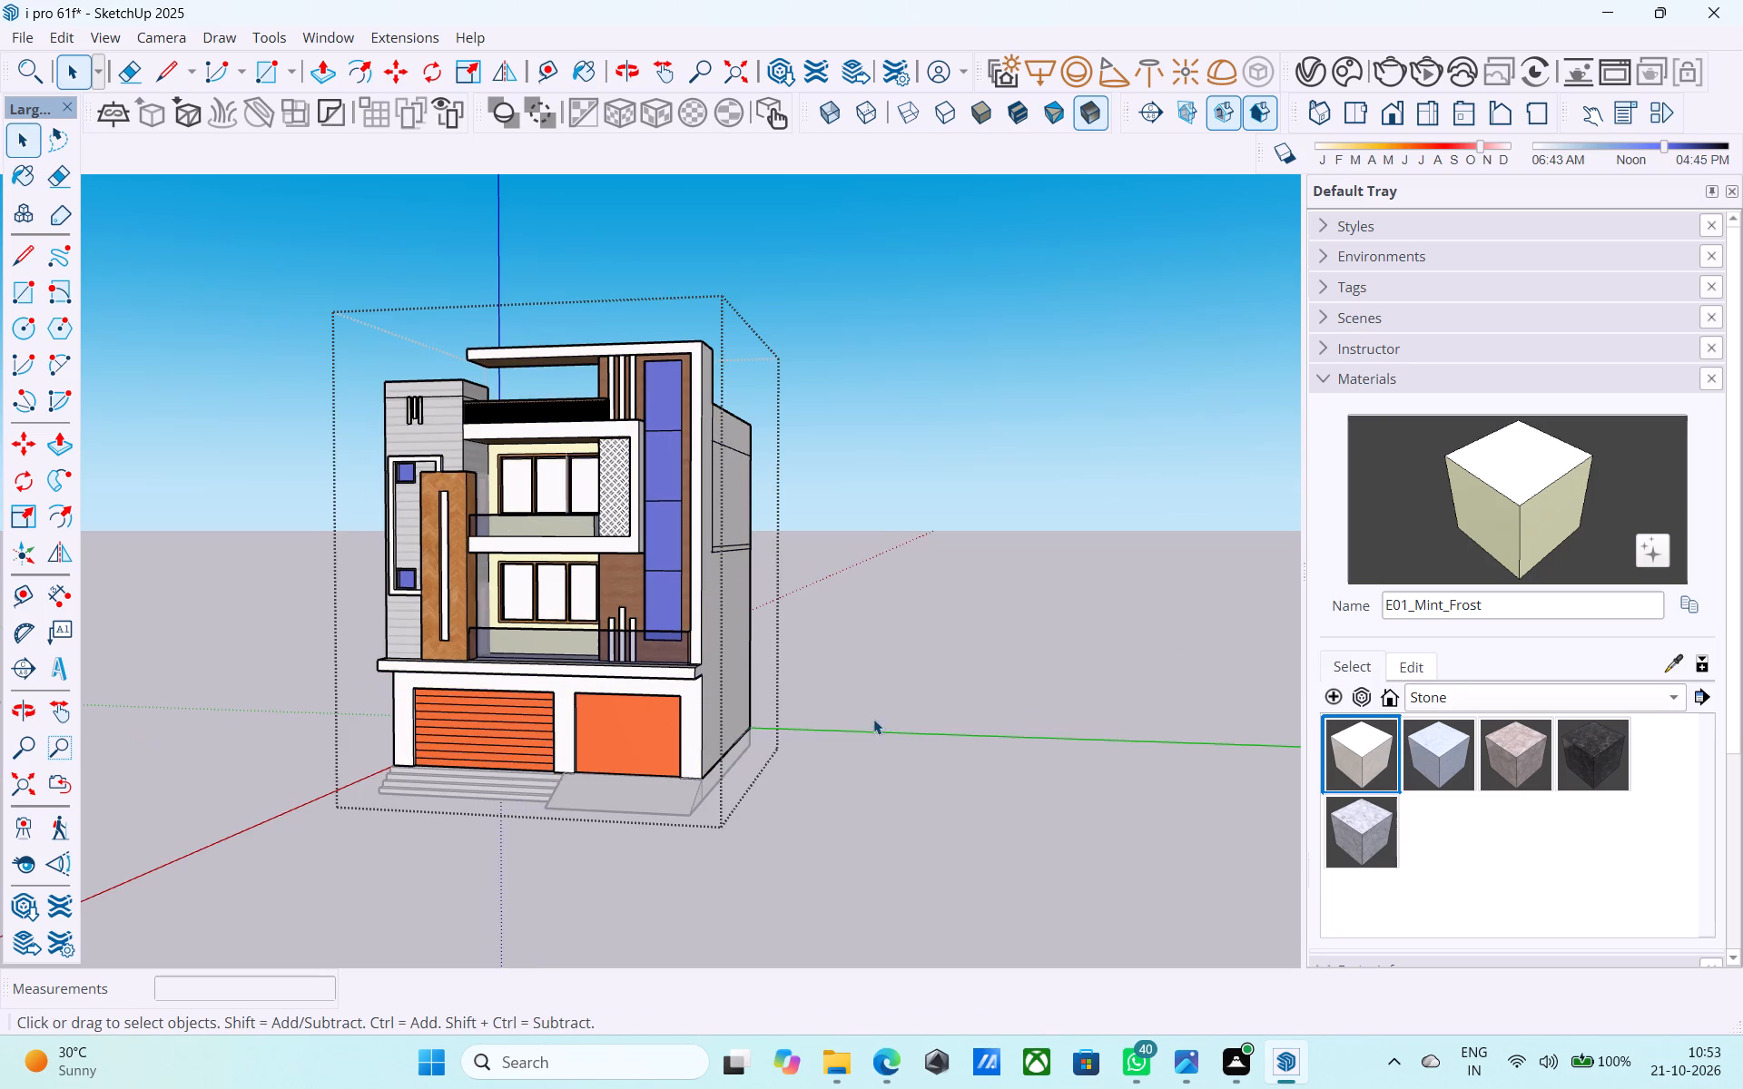
left_click(1358, 744)
scroll(635, 641, "up", 11)
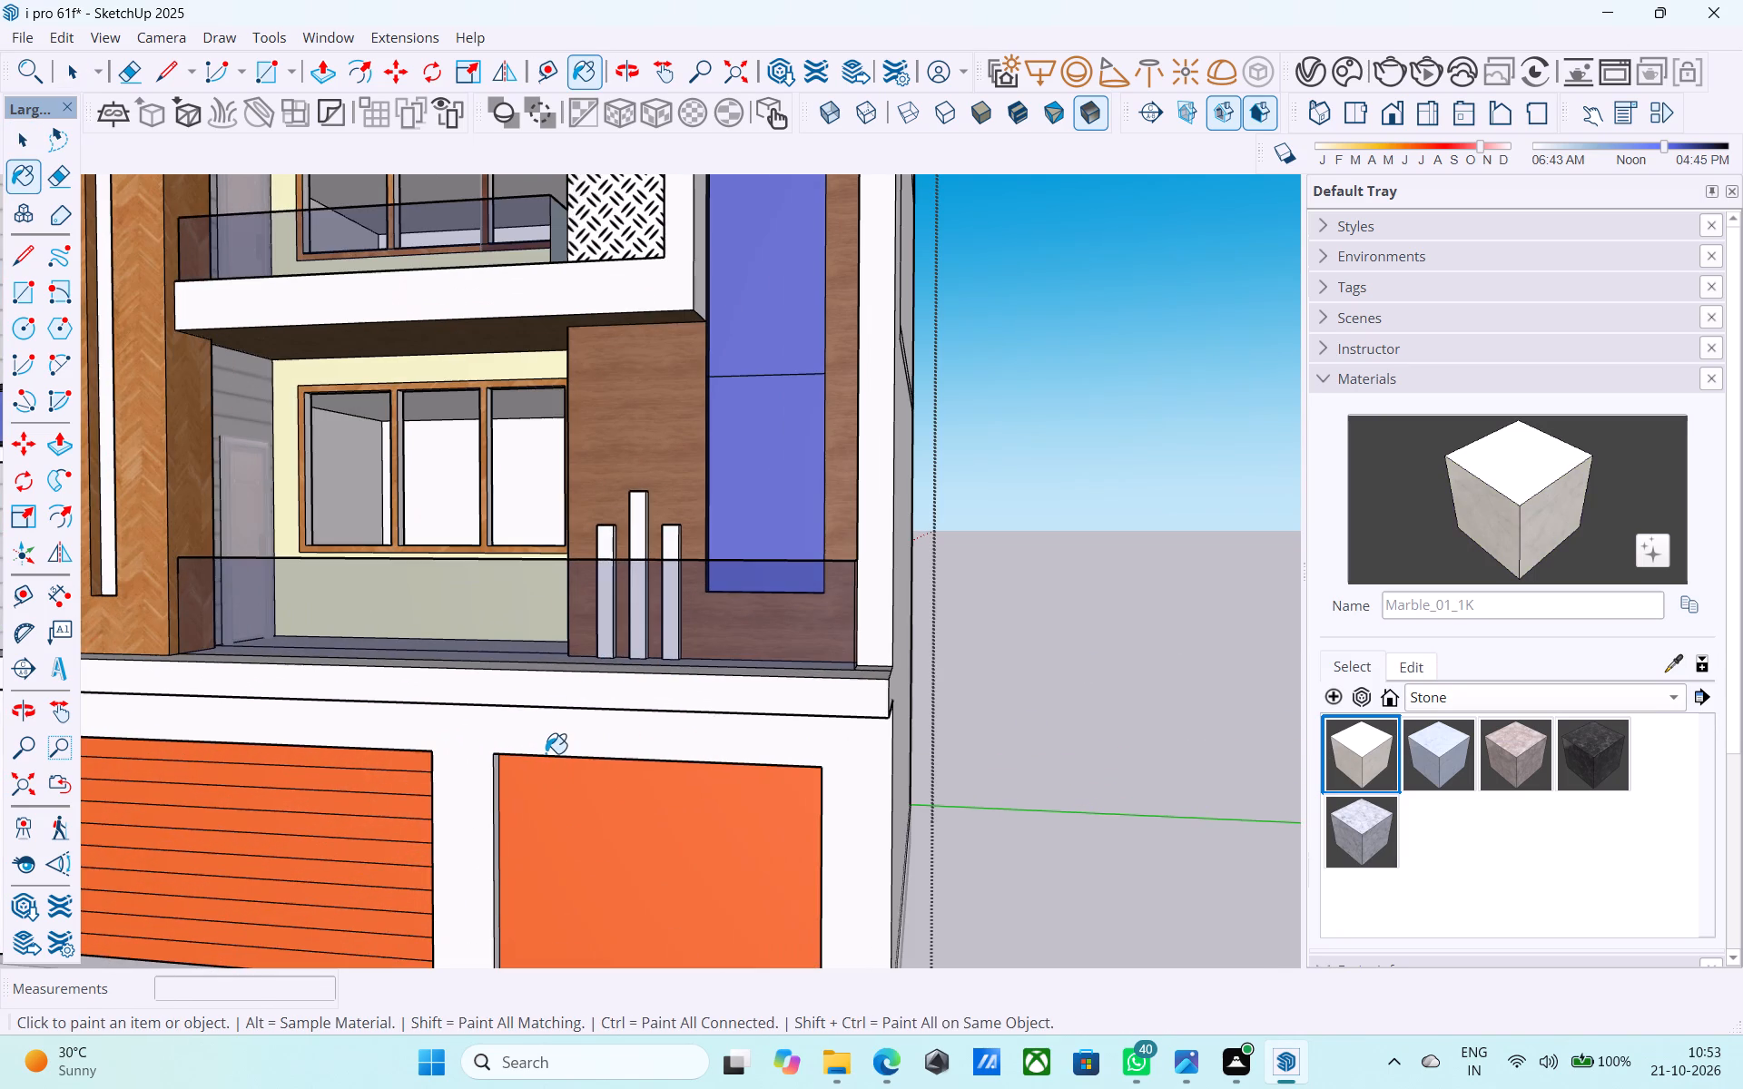
left_click(499, 745)
scroll(489, 706, "down", 12)
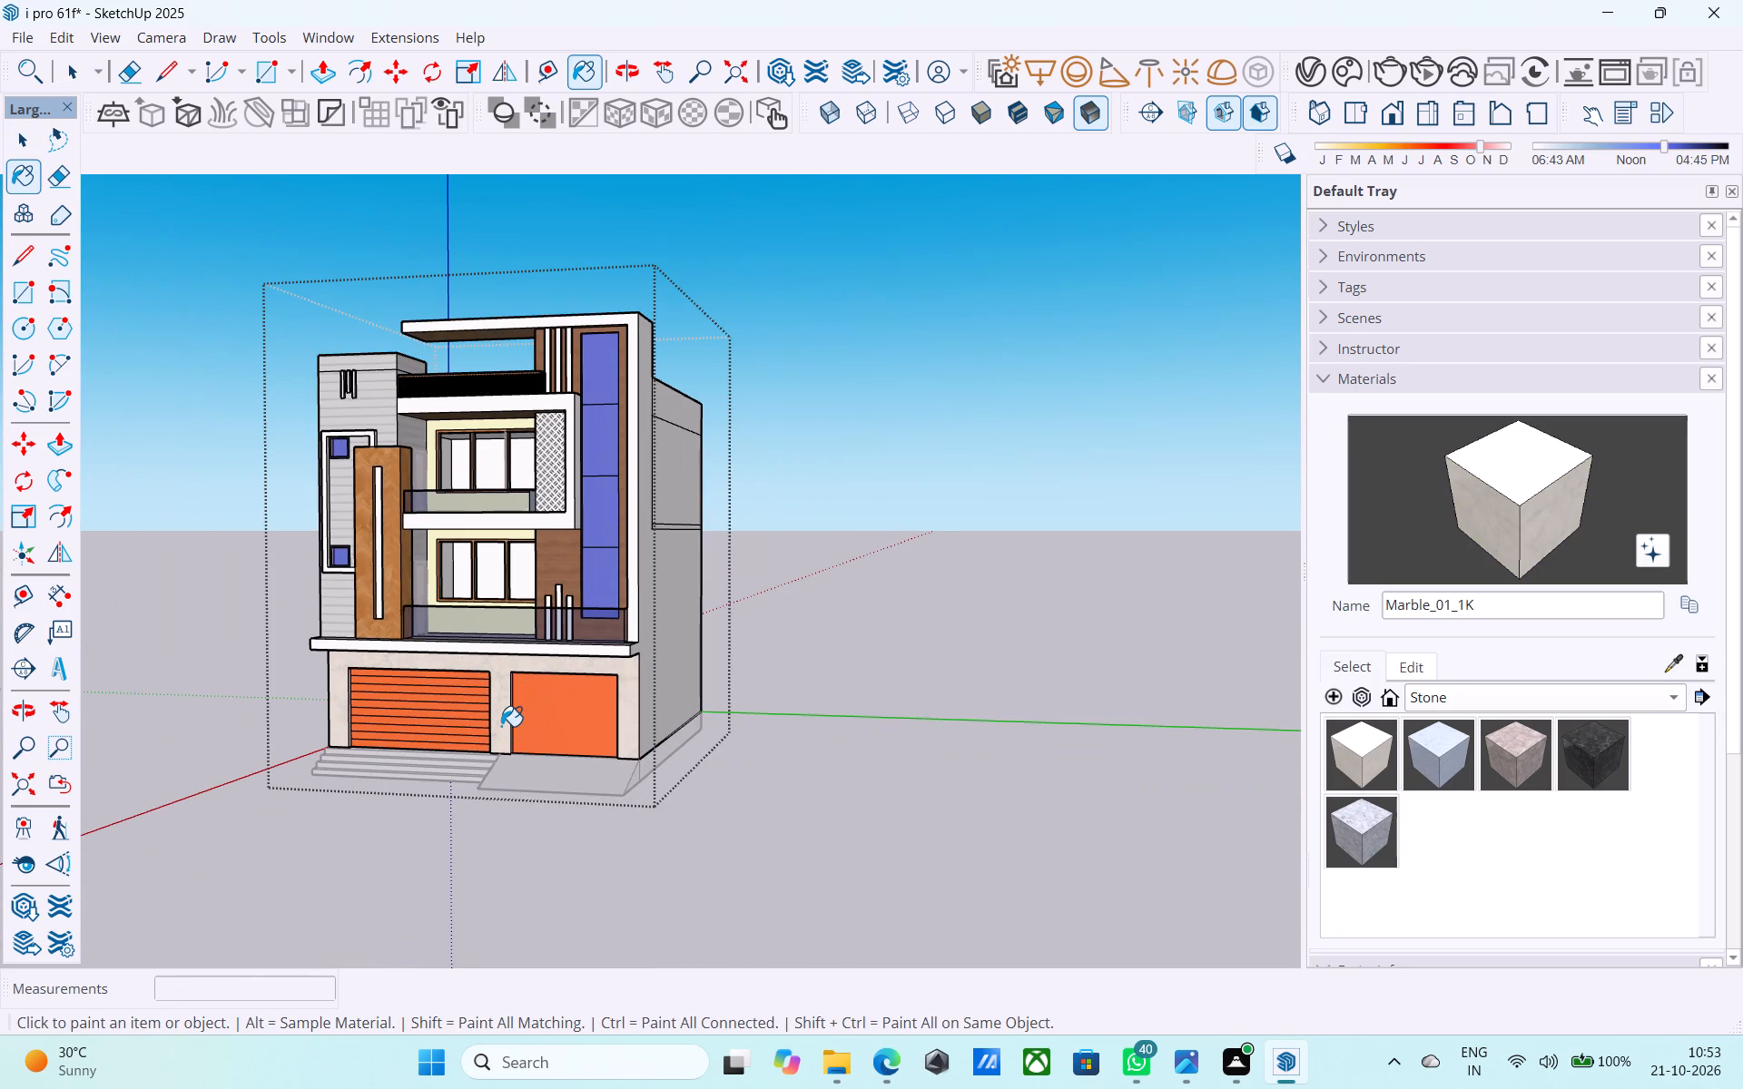
Examine the facade and its marble ground-floor front from above, the front and both sides.
middle_click_drag(499, 742, 497, 818)
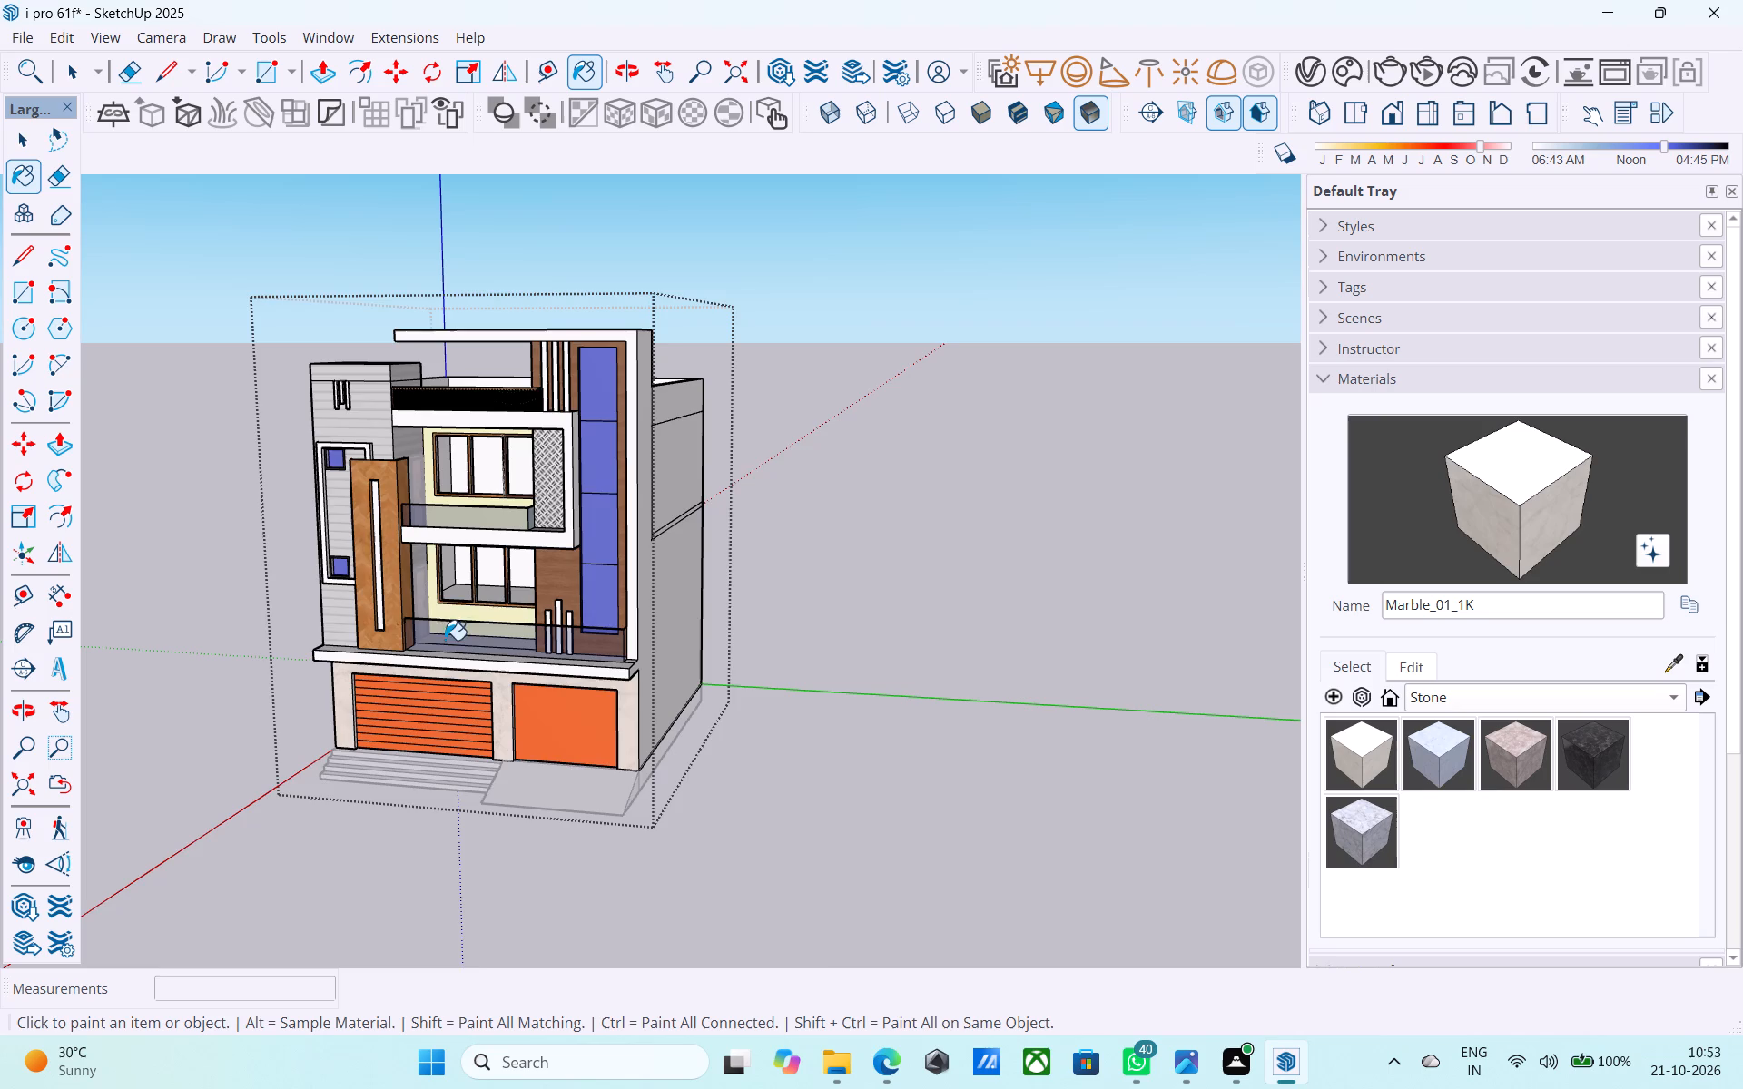
scroll(411, 568, "up", 5)
middle_click_drag(411, 568, 302, 597)
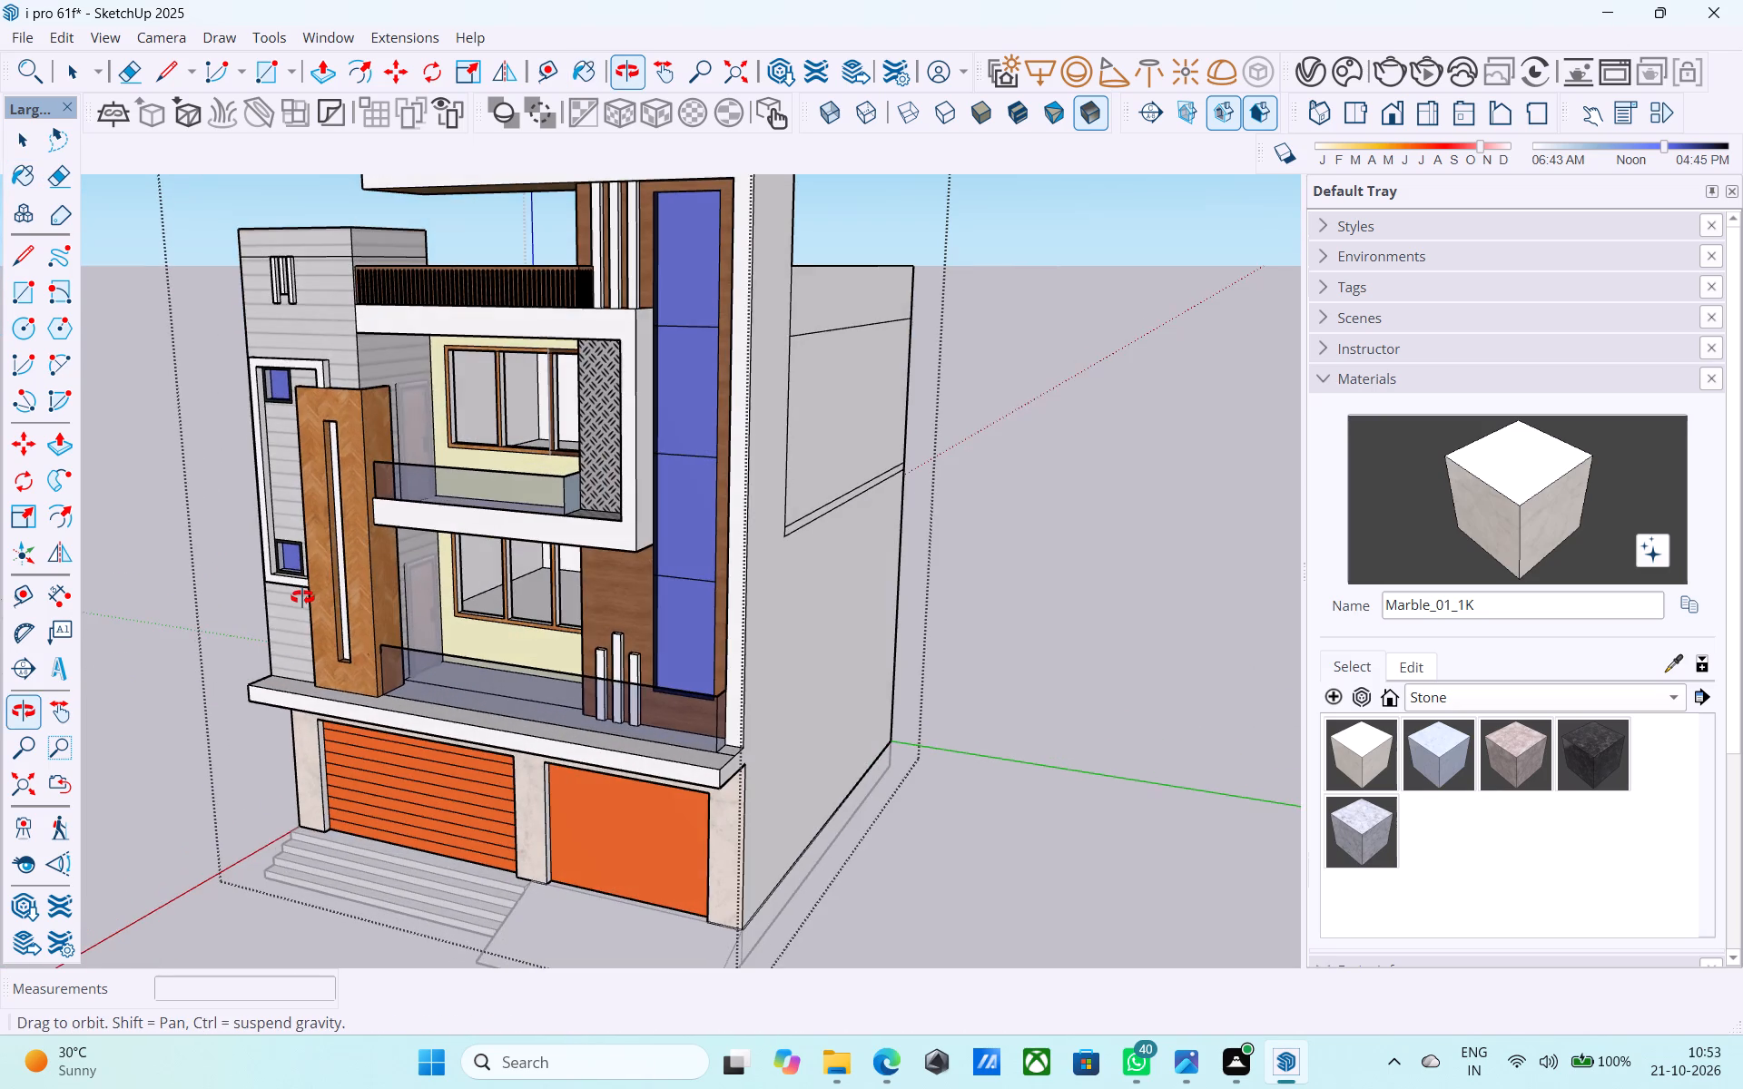
middle_click_drag(302, 597, 686, 516)
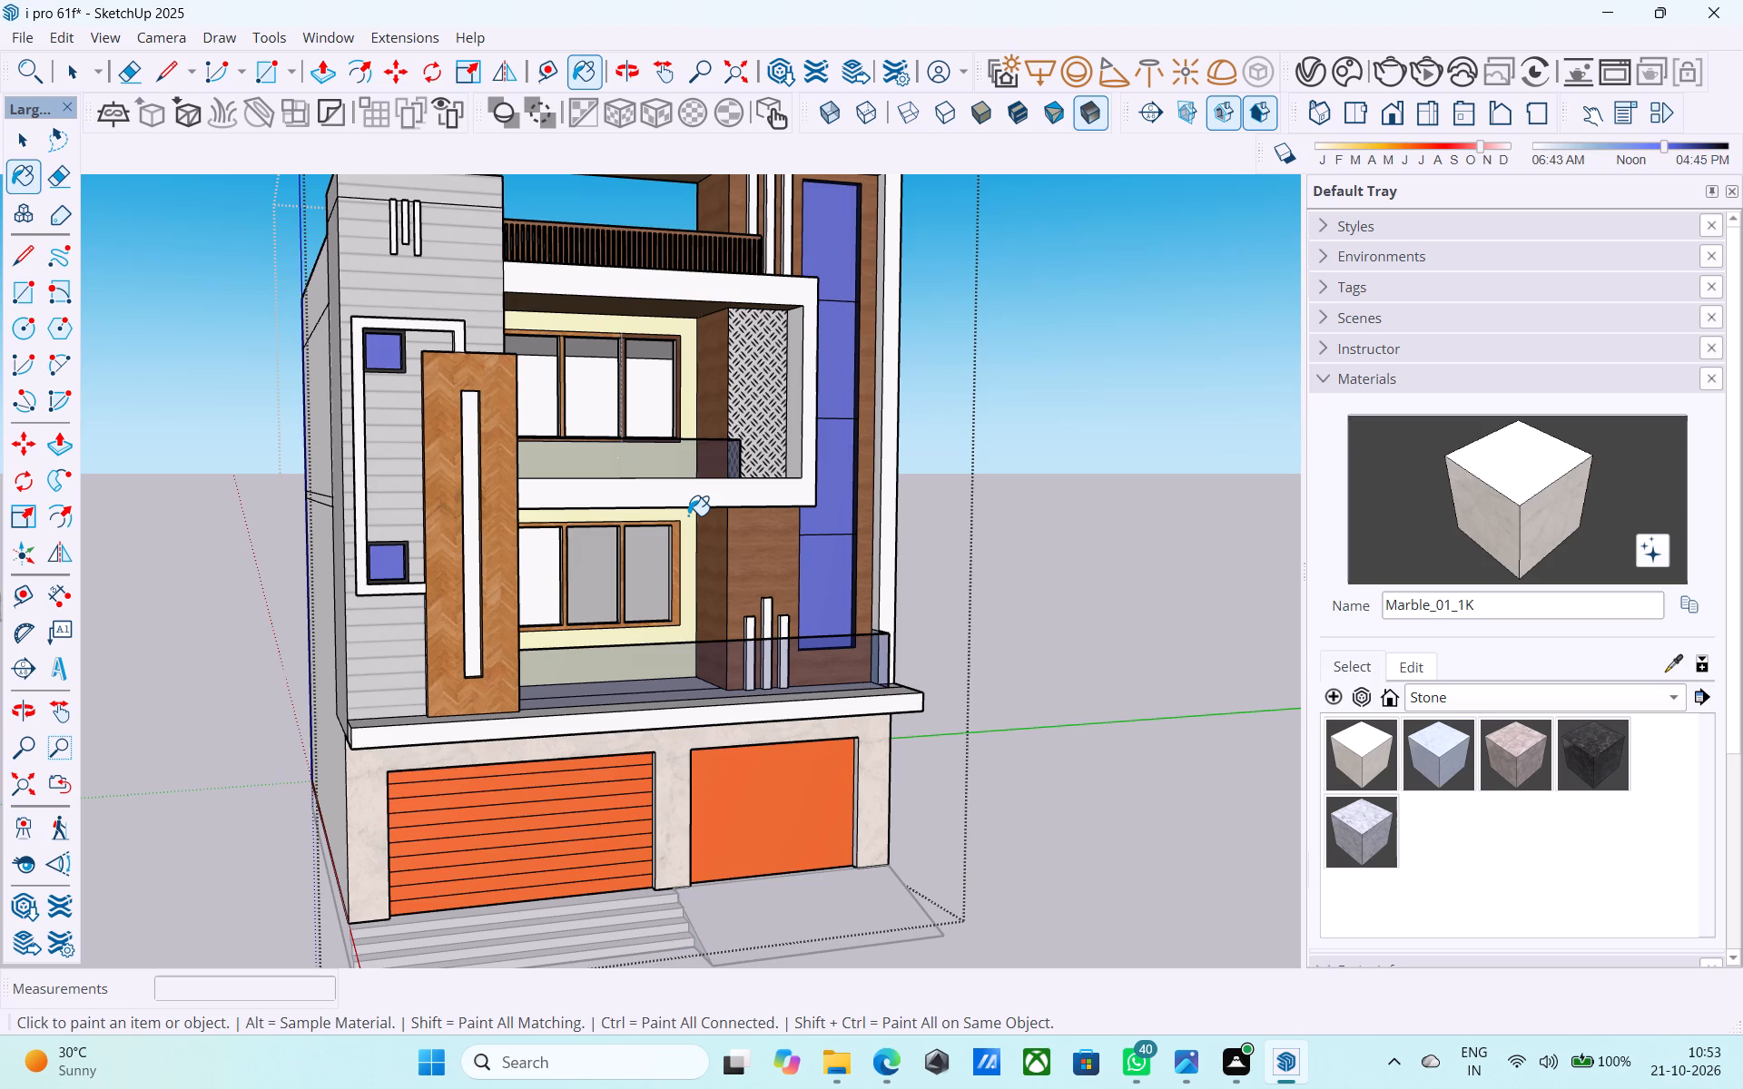
scroll(687, 515, "down", 5)
middle_click_drag(647, 565, 426, 616)
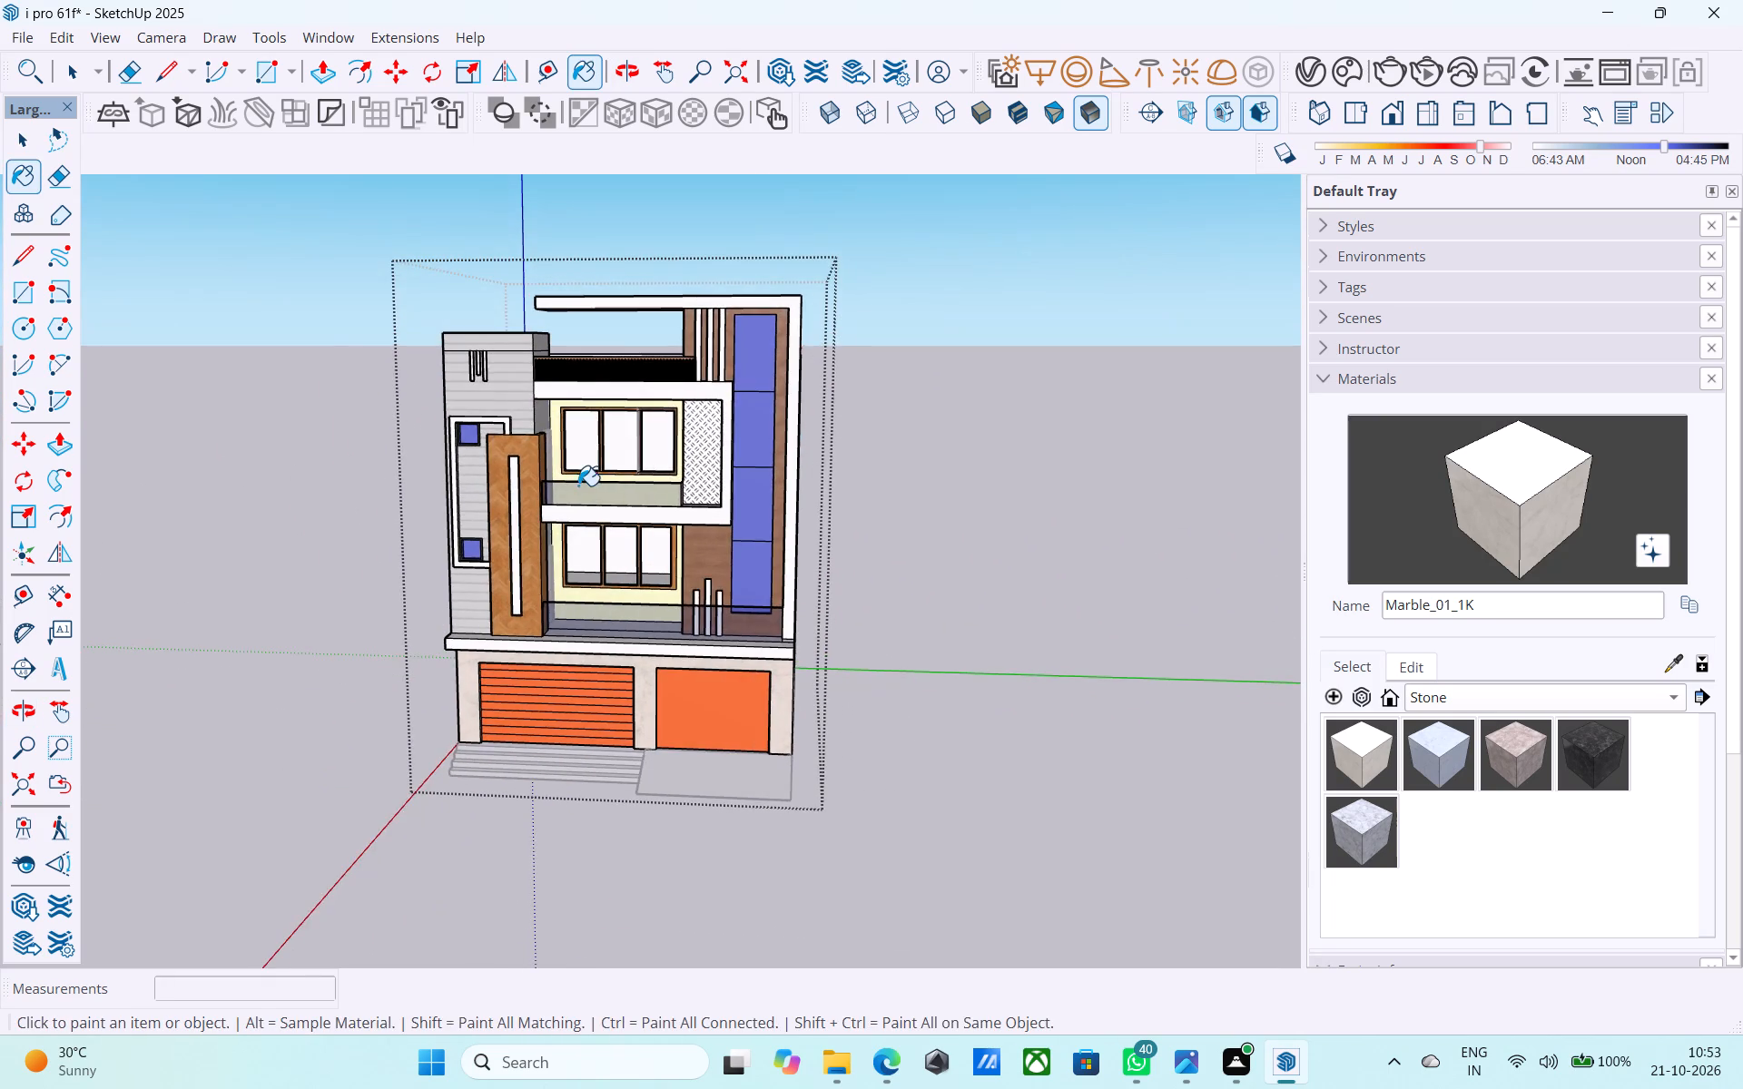
scroll(578, 486, "up", 2)
middle_click_drag(578, 486, 384, 568)
Save the model.
key("space")
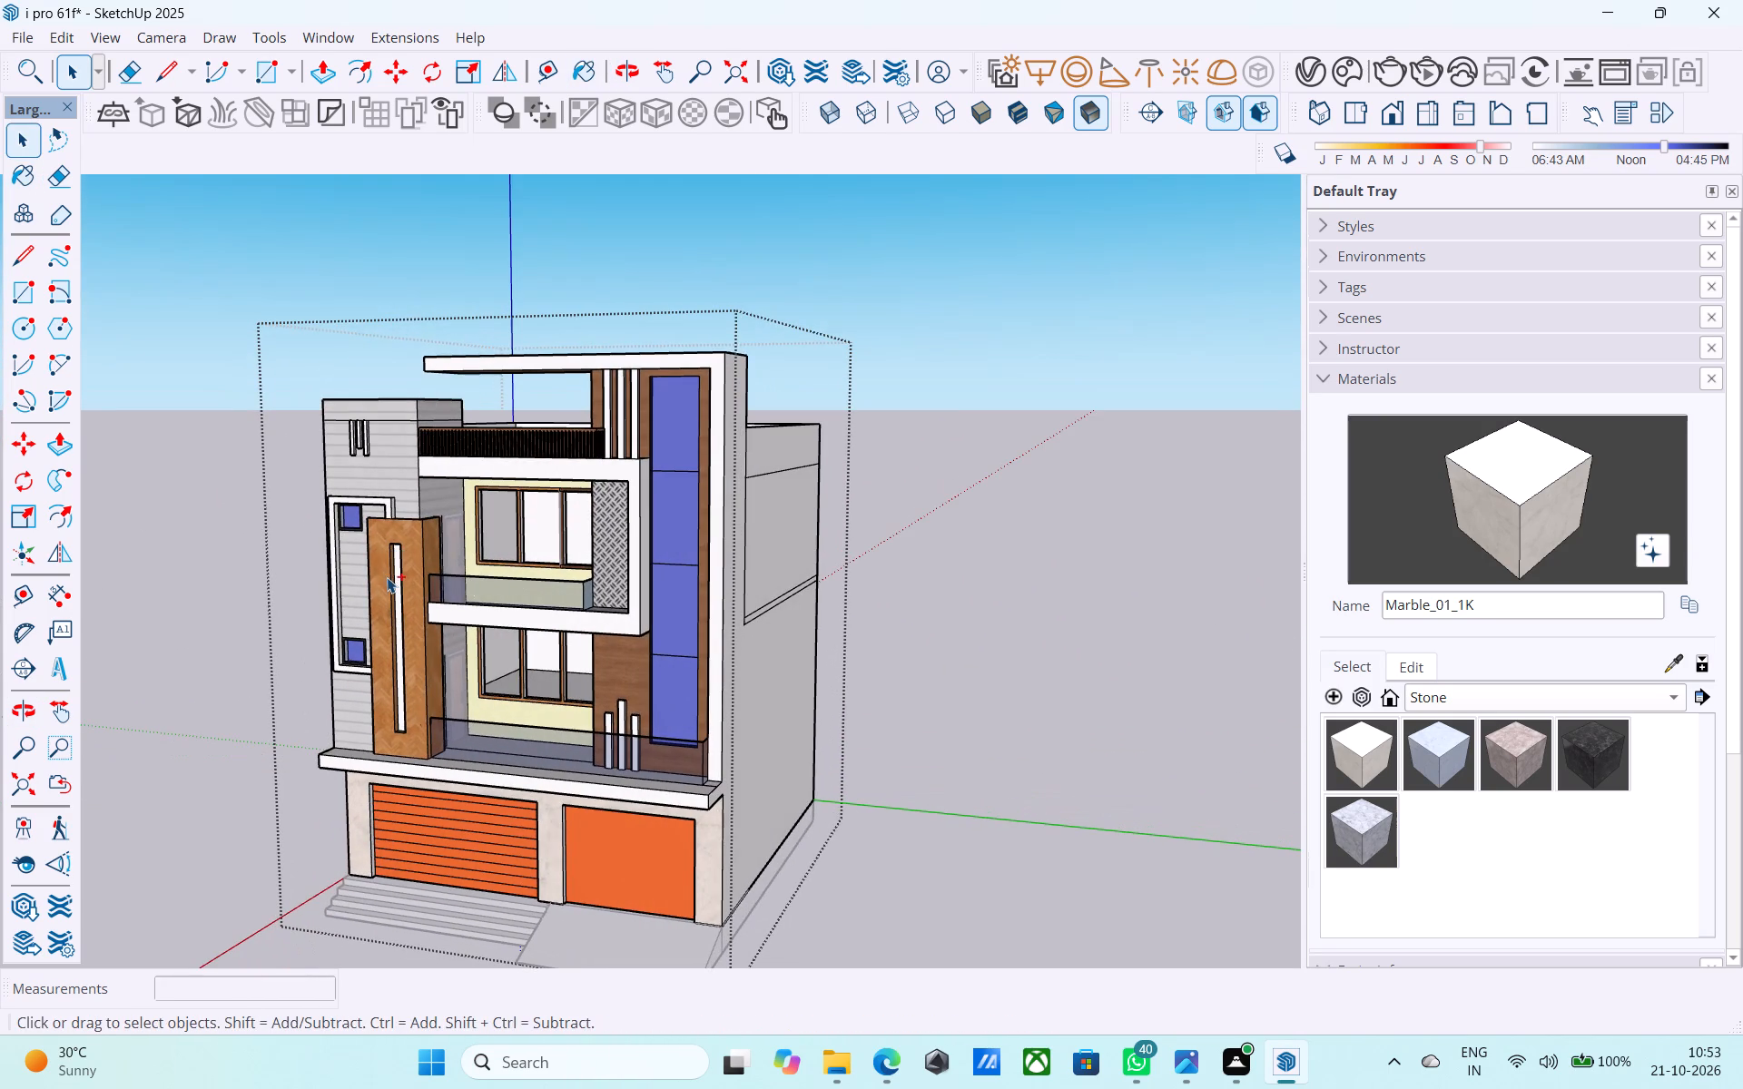
key("ctrl+s")
Import the window collection file named 3D from the Downloads folder.
middle_click_drag(458, 629, 428, 564)
scroll(512, 440, "up", 4)
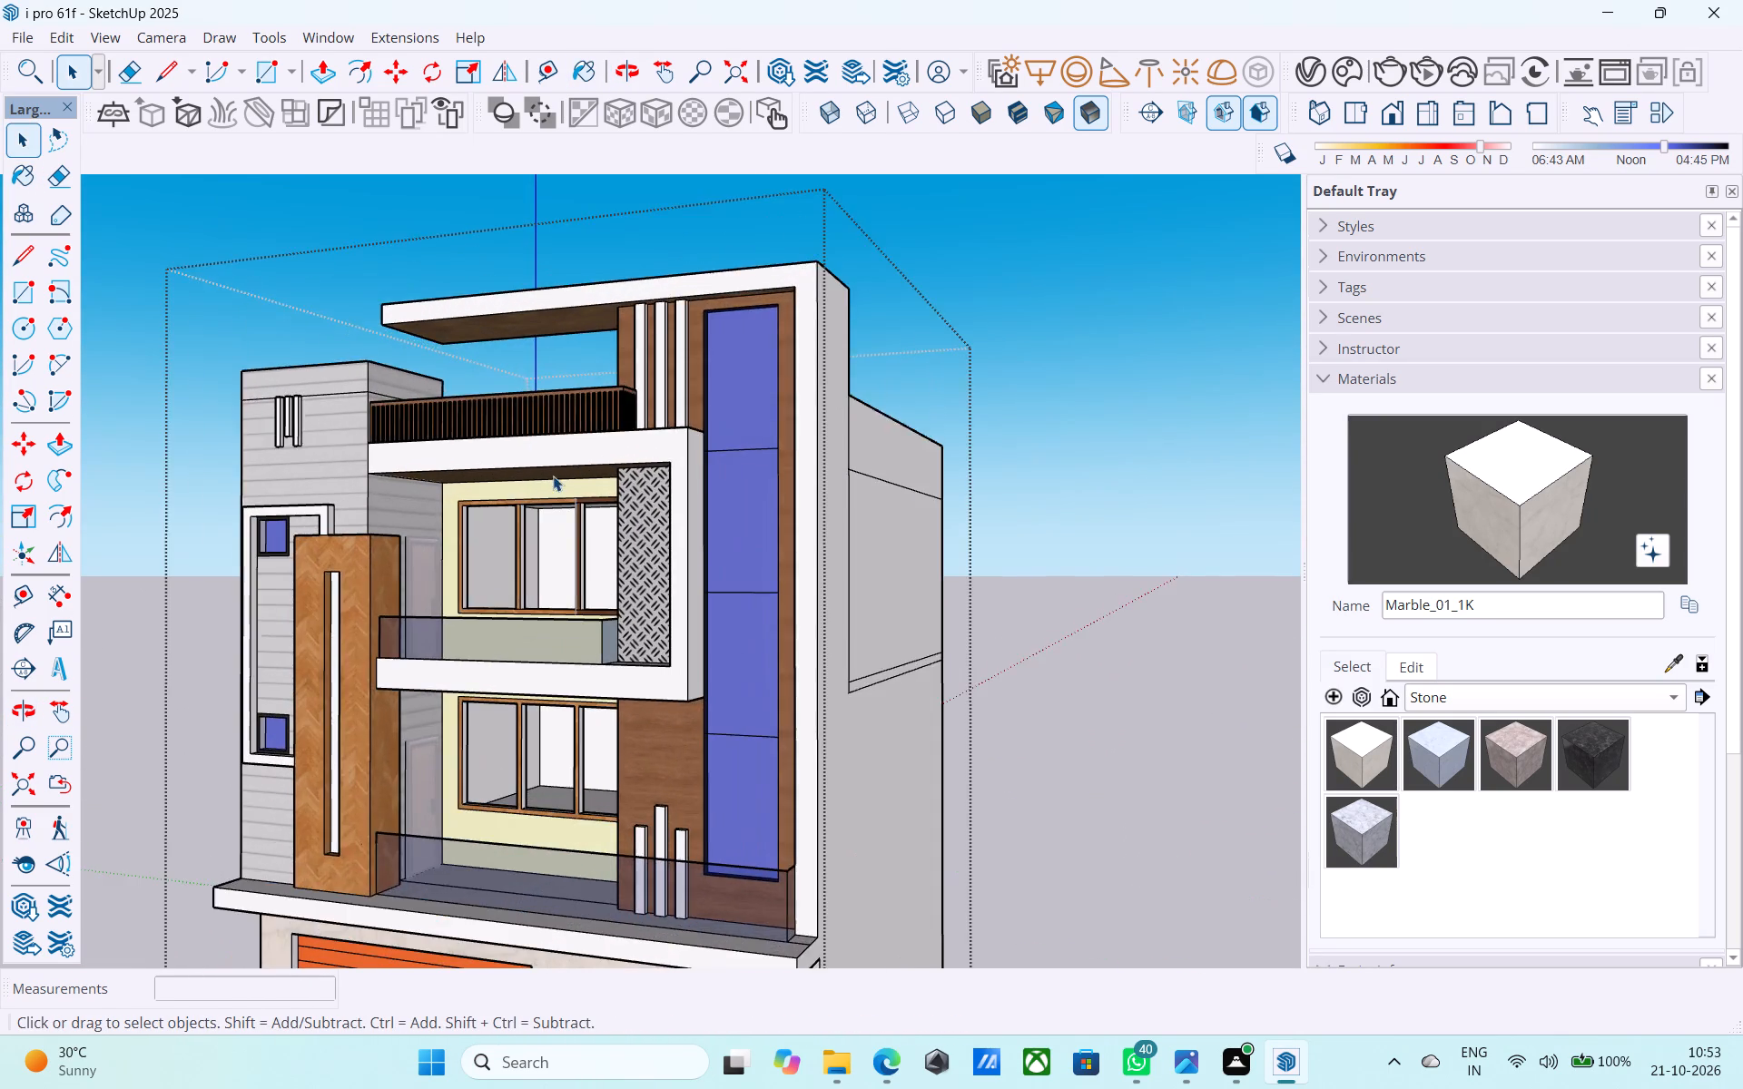
scroll(553, 476, "down", 2)
left_click(36, 39)
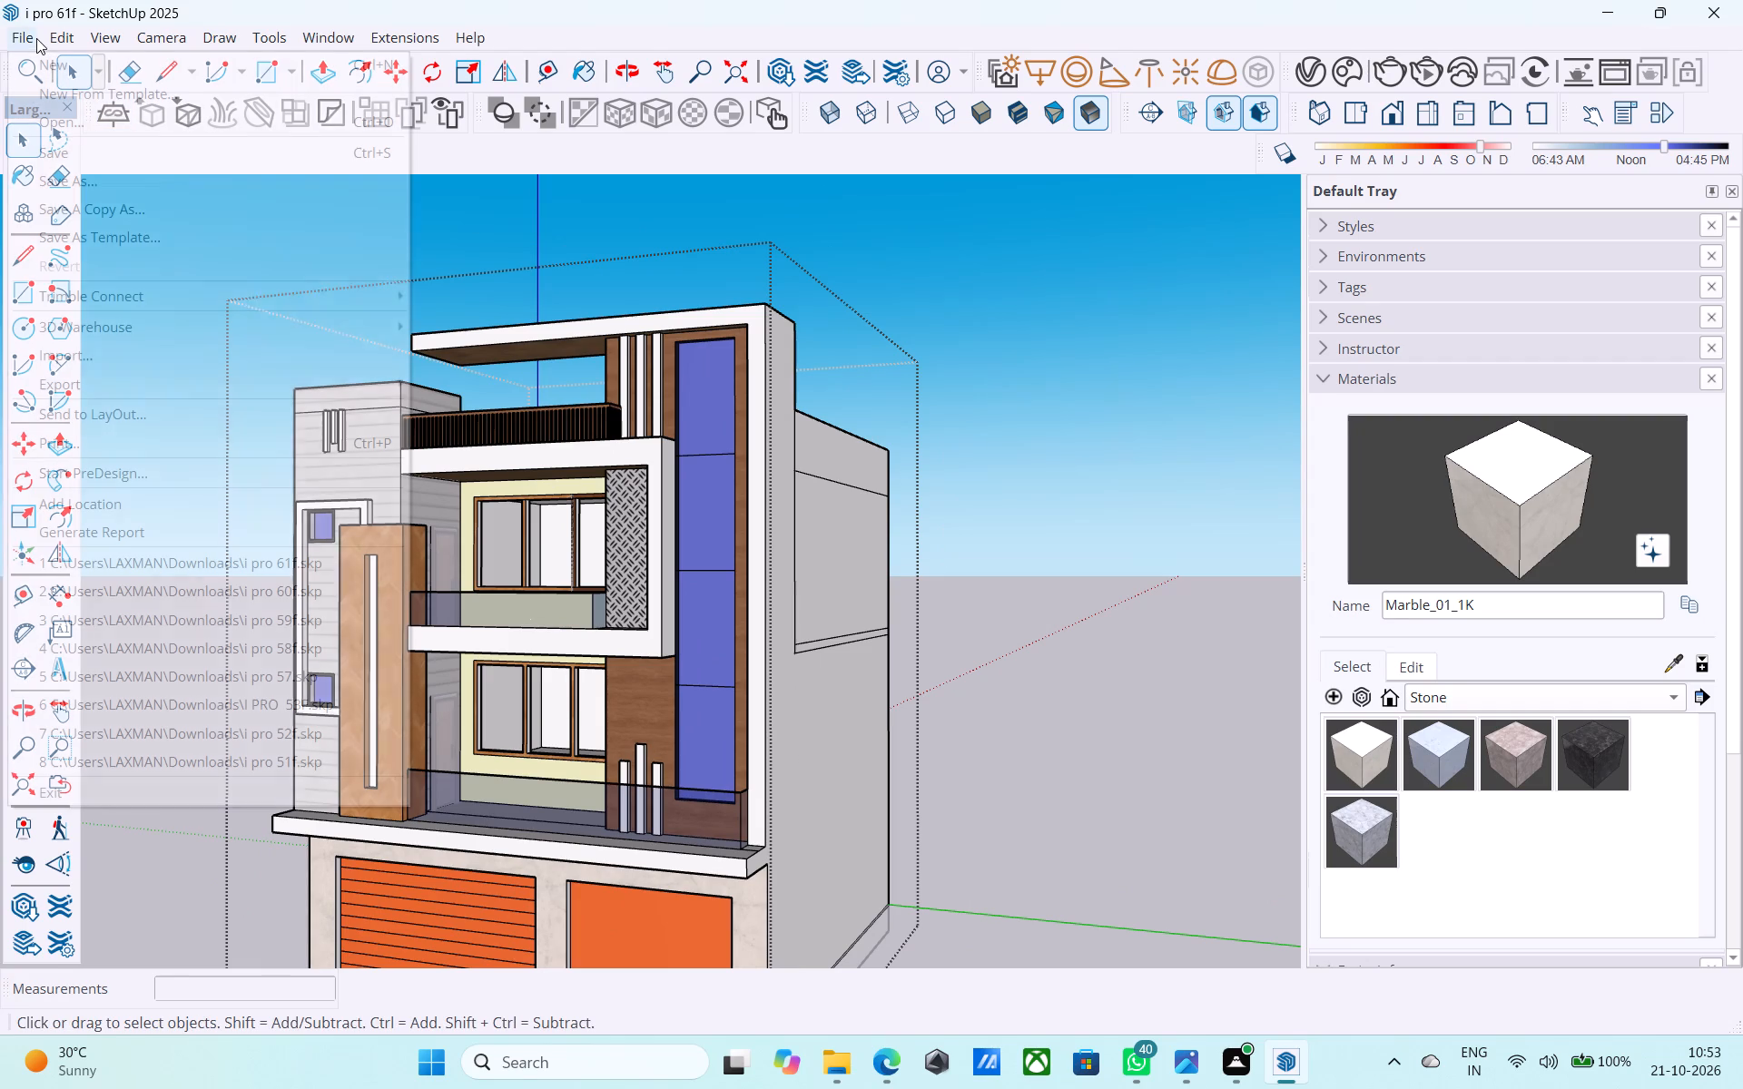
left_click(138, 347)
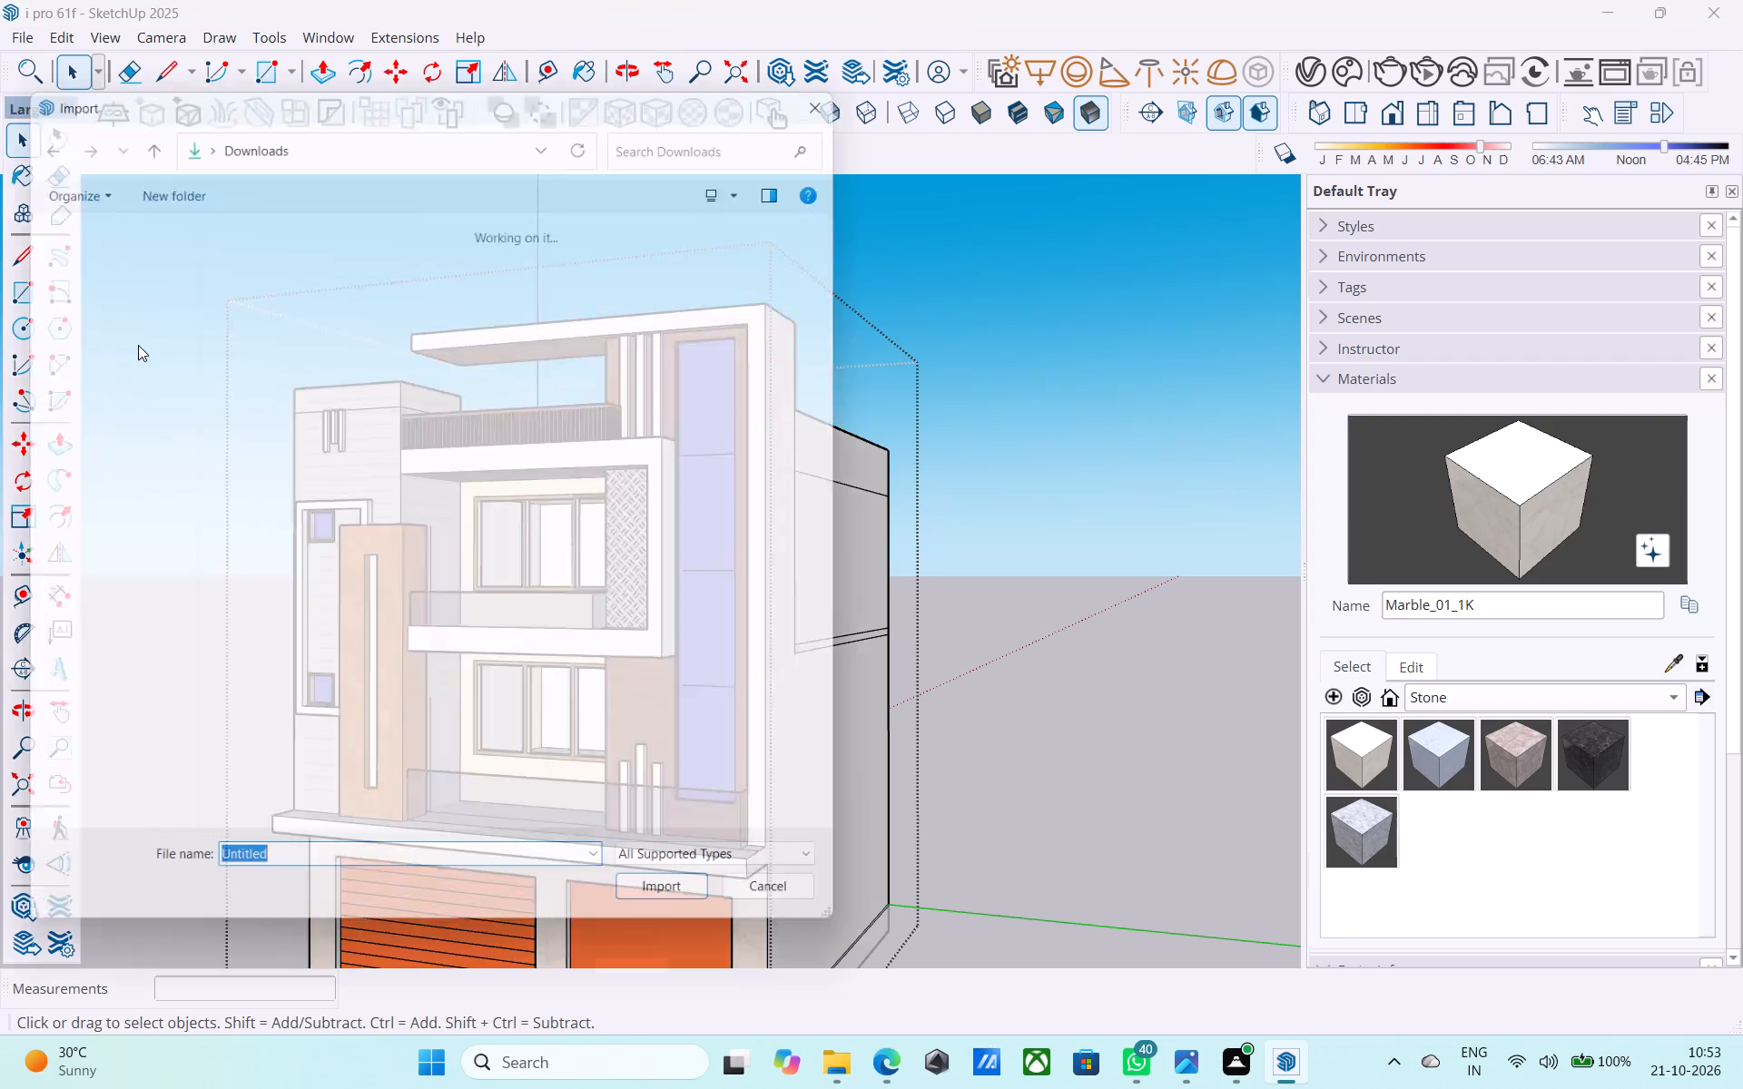
scroll(331, 375, "down", 6)
scroll(401, 425, "up", 6)
scroll(401, 425, "down", 8)
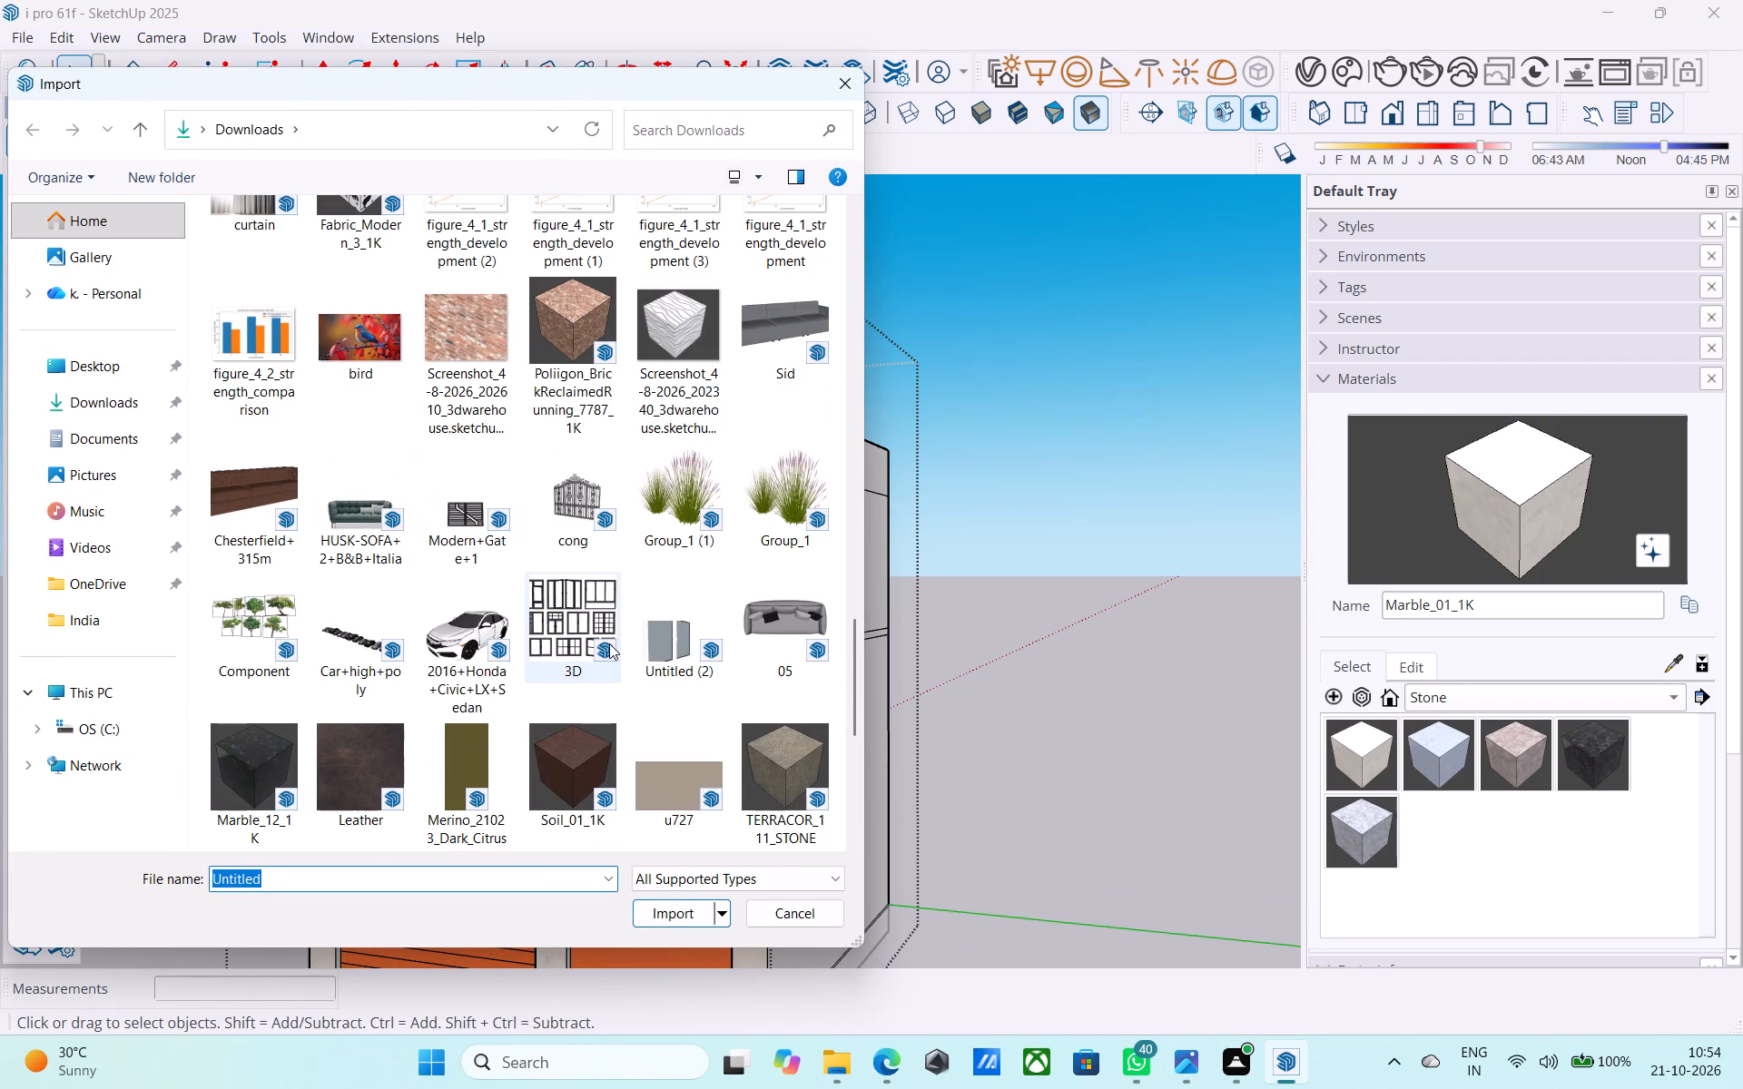
left_click(609, 643)
left_click(691, 916)
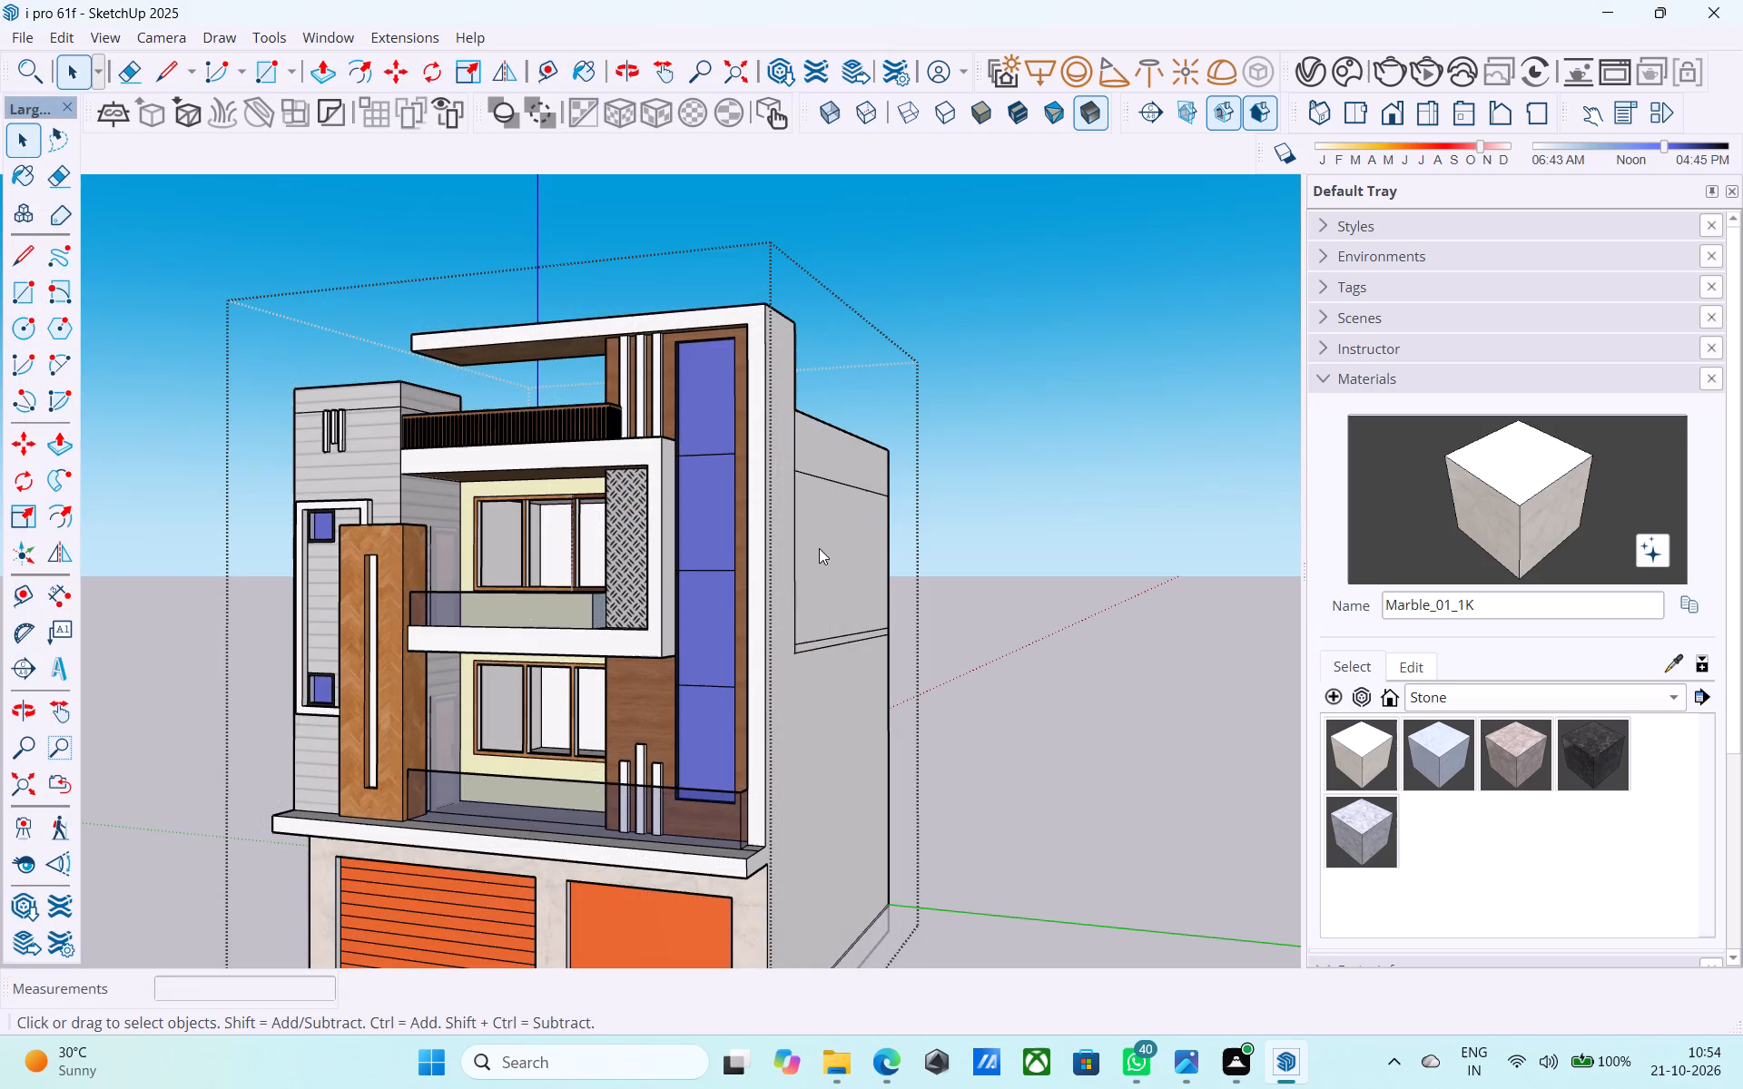
Place the imported window collection on the ground beside the building, clear of its side wall.
scroll(764, 535, "down", 1)
scroll(655, 571, "down", 2)
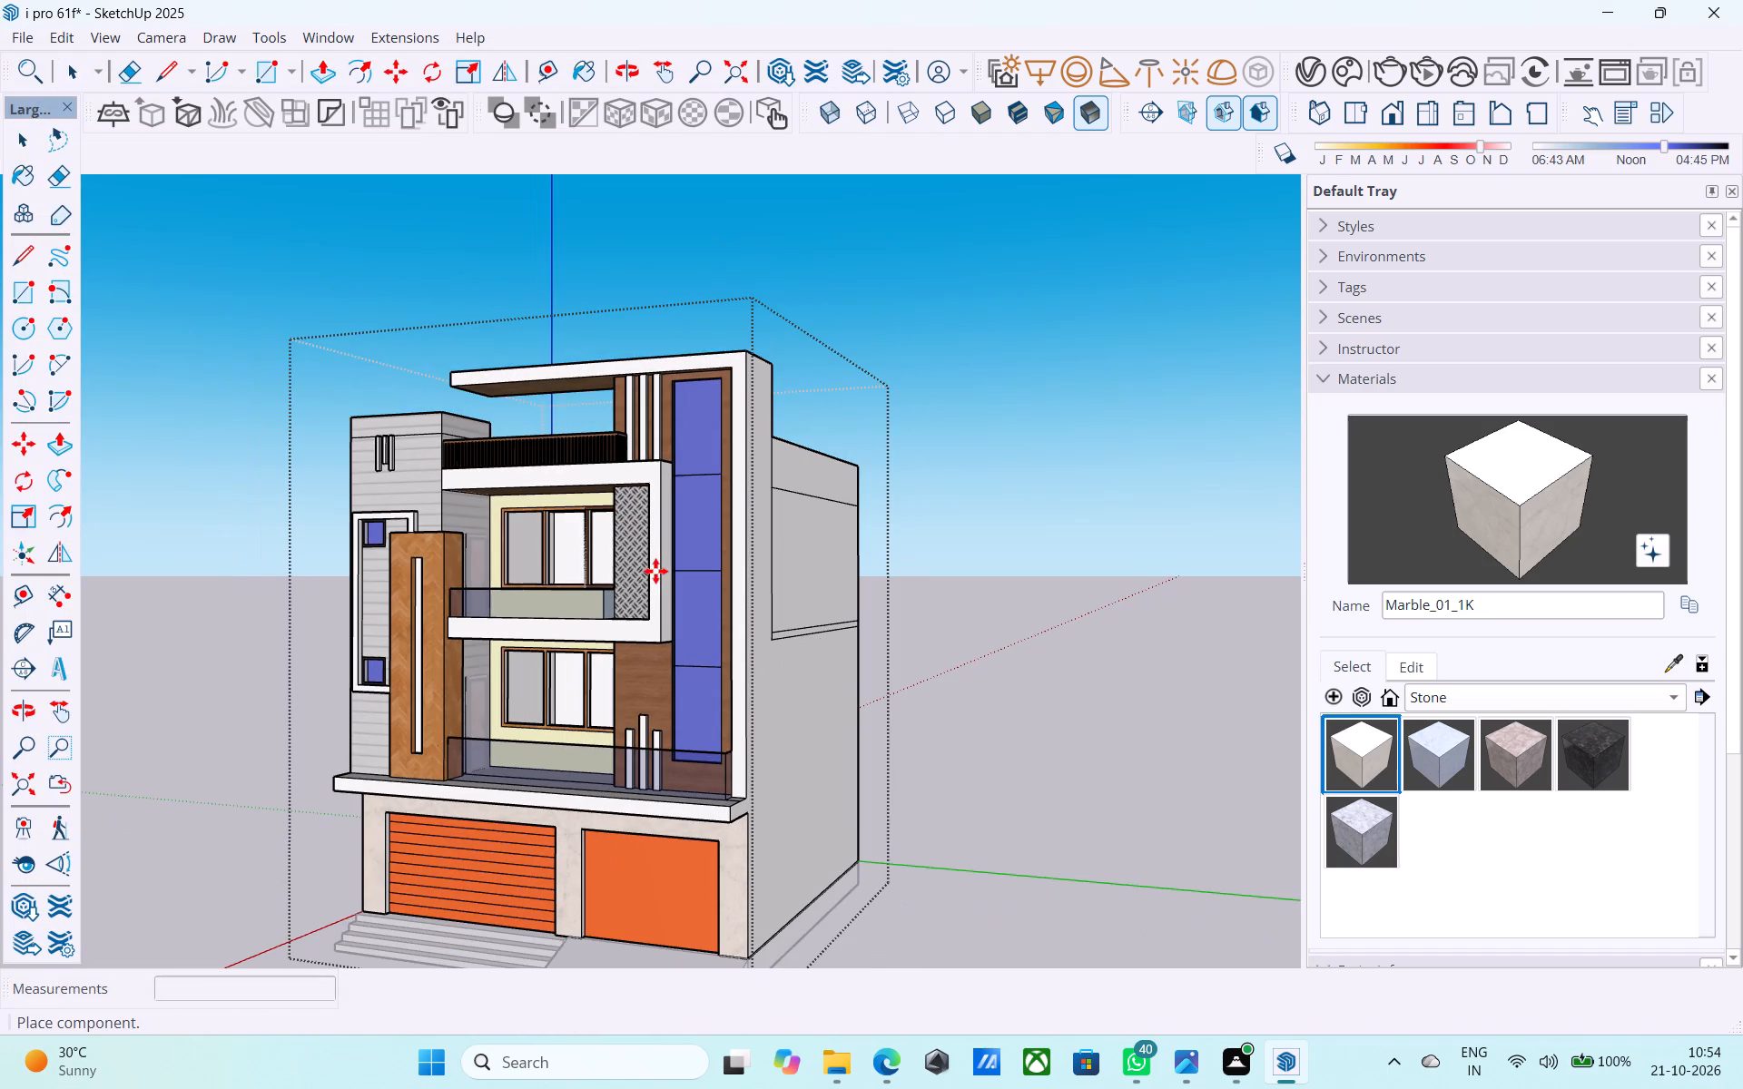
scroll(652, 568, "down", 5)
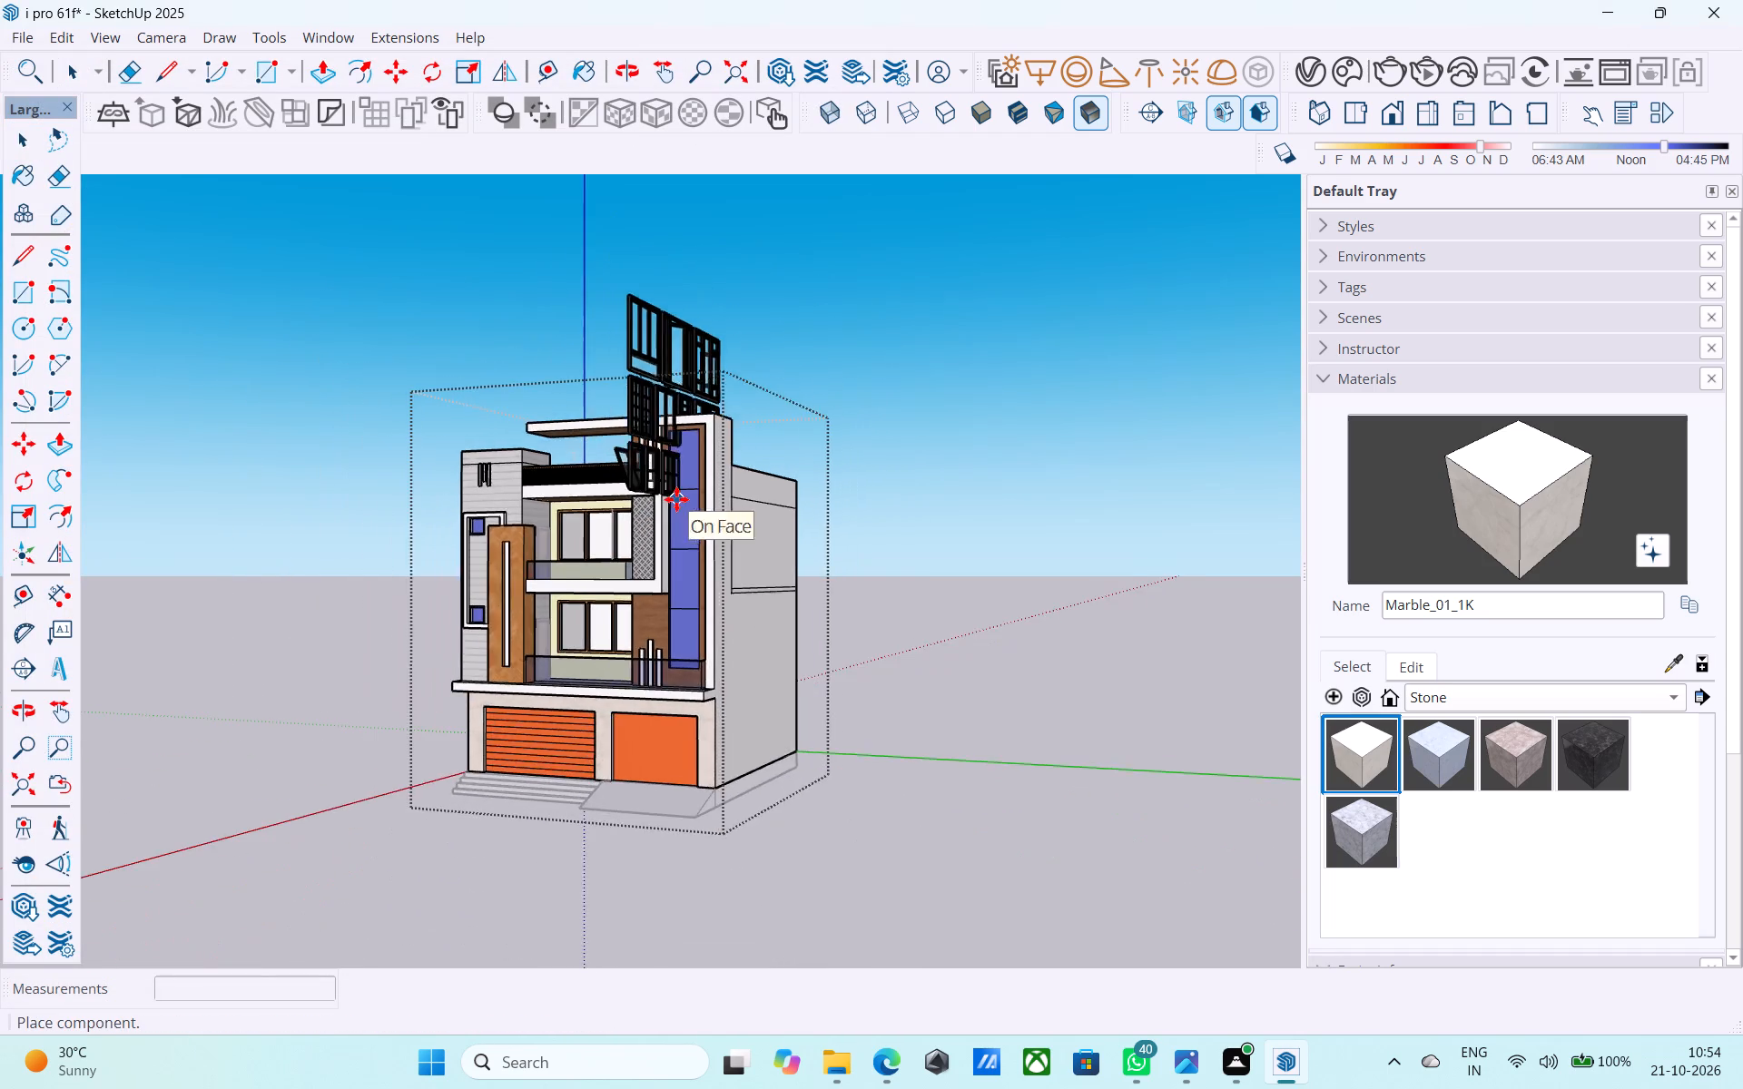
scroll(676, 499, "down", 5)
middle_click_drag(684, 476, 842, 691)
left_click(876, 698)
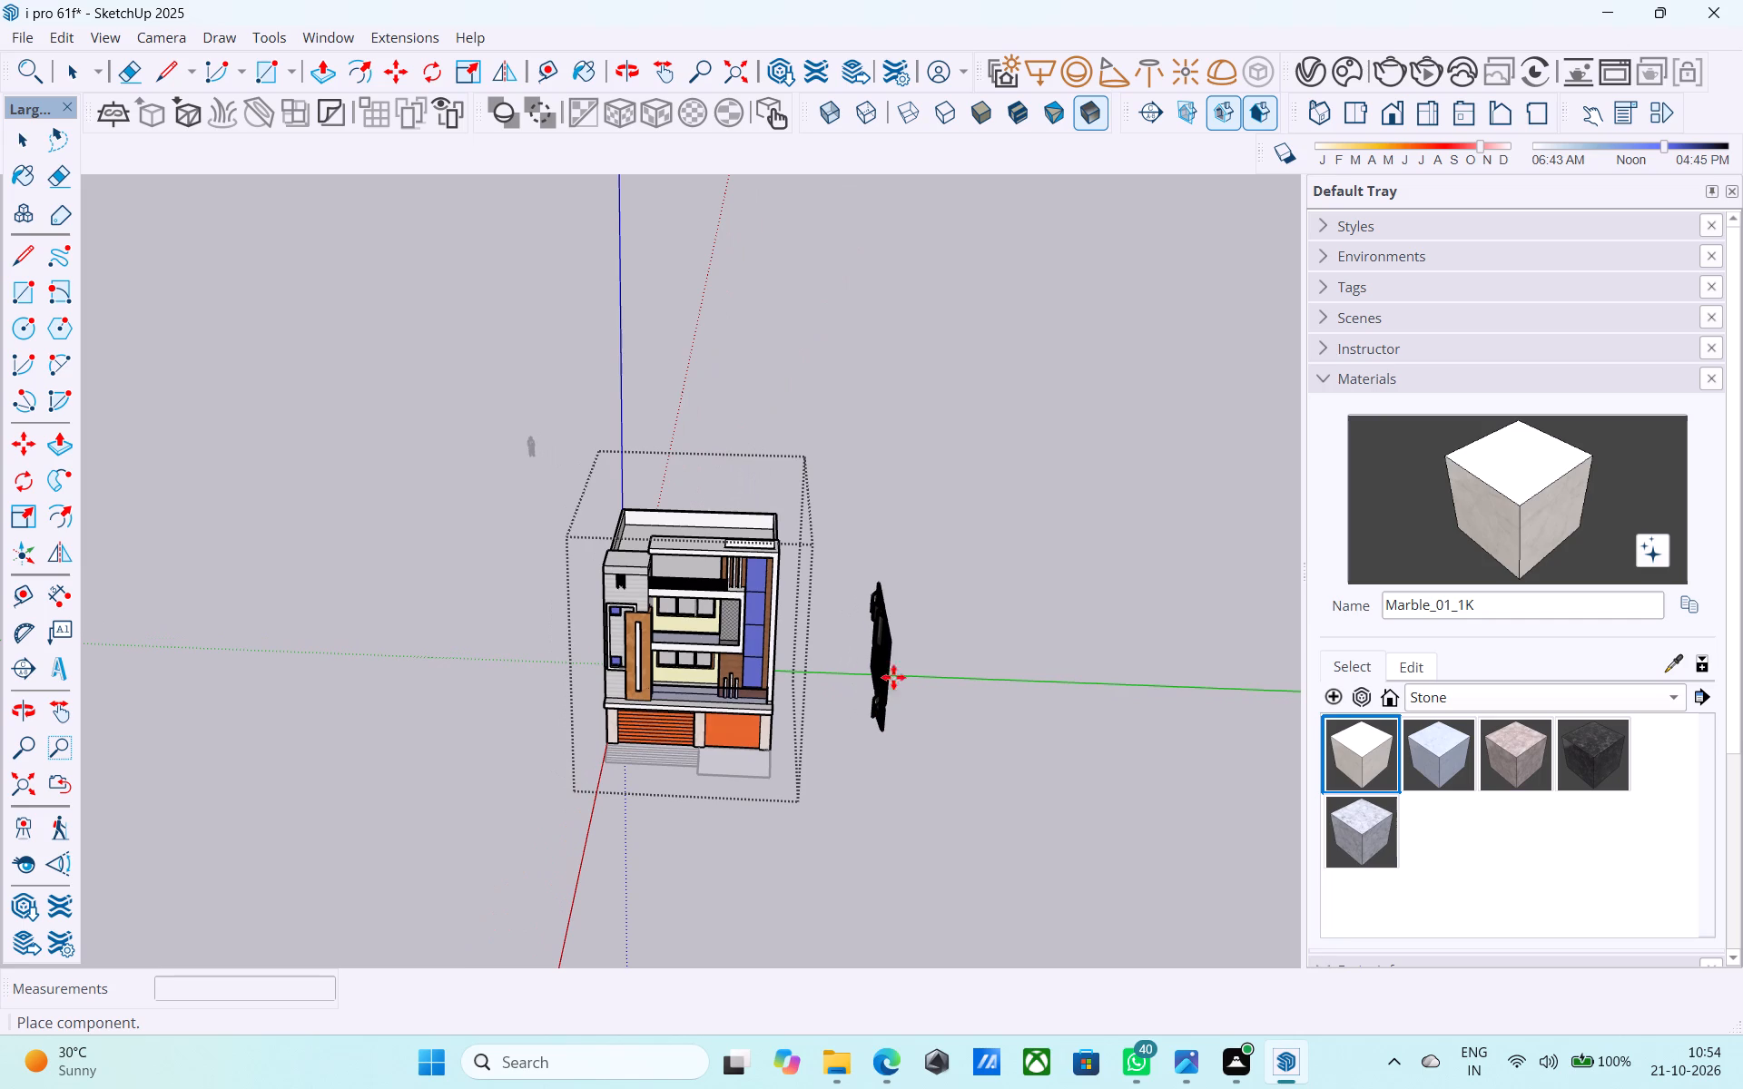
Rotate the window collection 90 degrees about the vertical axis so it faces the same way as the facade.
middle_click_drag(892, 664, 685, 517)
scroll(801, 653, "up", 5)
middle_click_drag(829, 701, 888, 752)
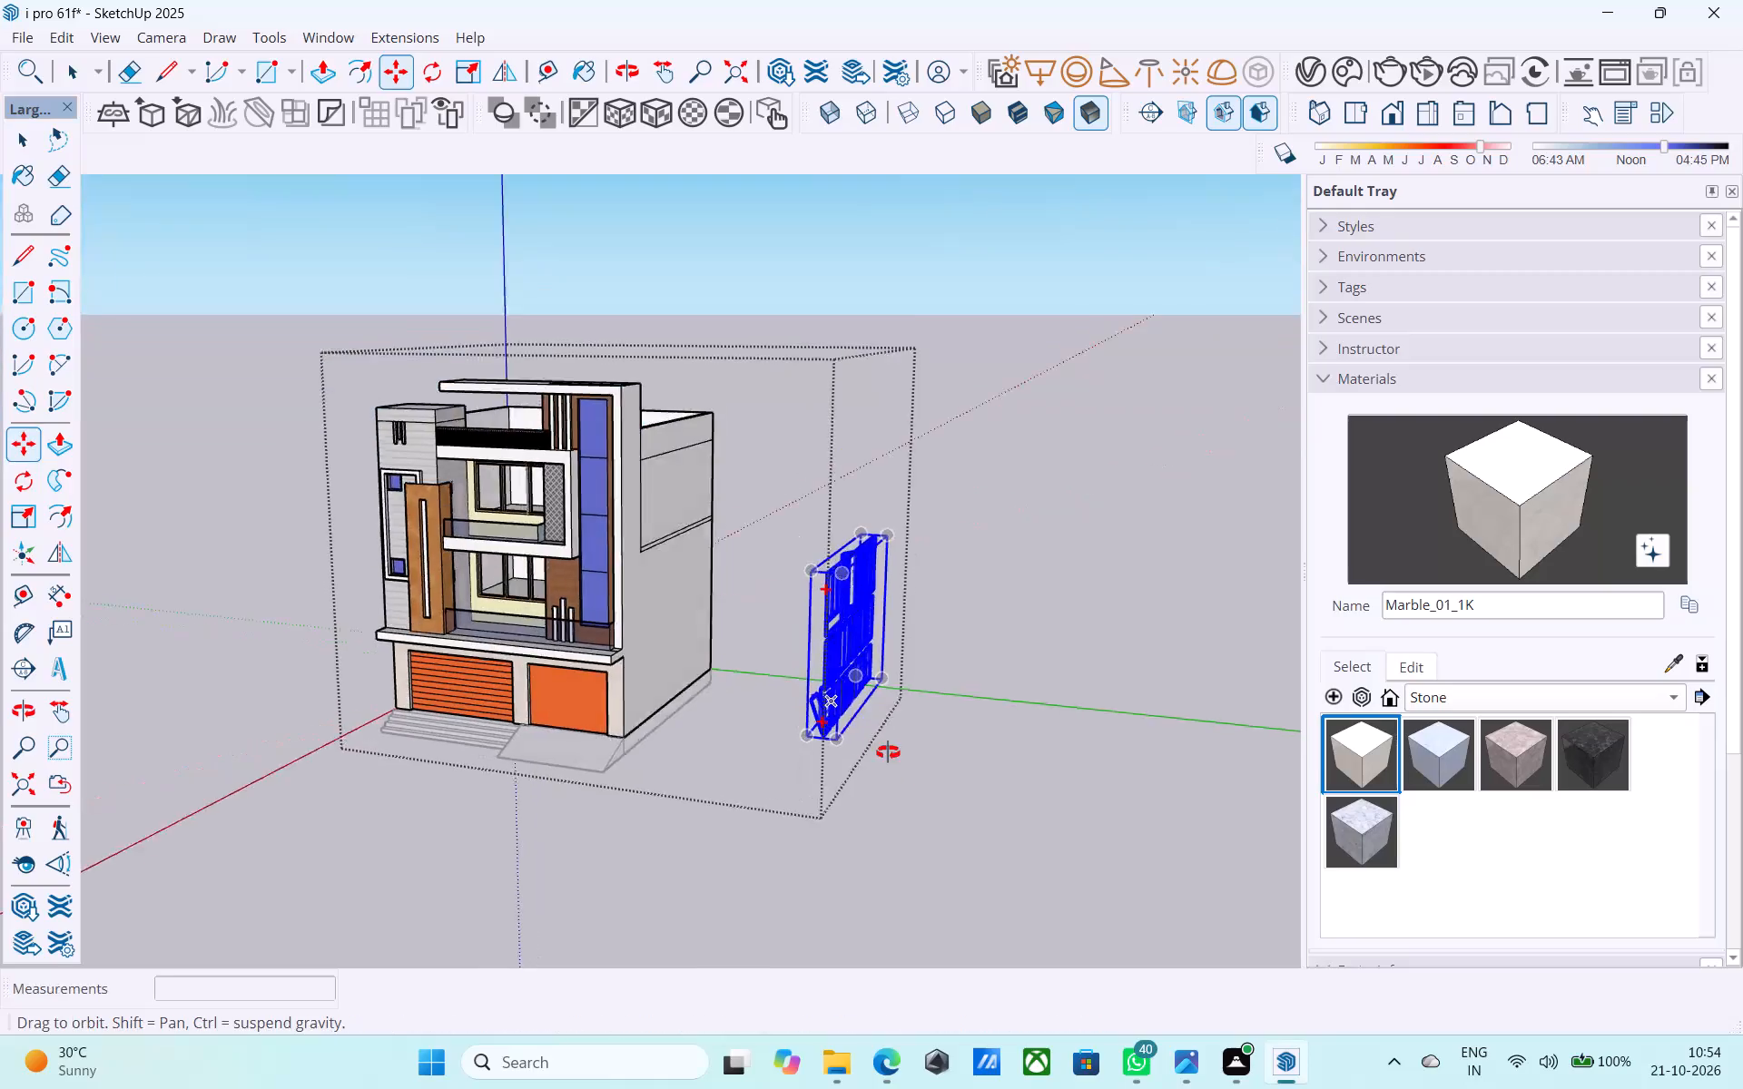
middle_click_drag(888, 752, 920, 790)
scroll(872, 778, "up", 4)
middle_click_drag(870, 775, 960, 870)
scroll(904, 815, "up", 3)
key("q")
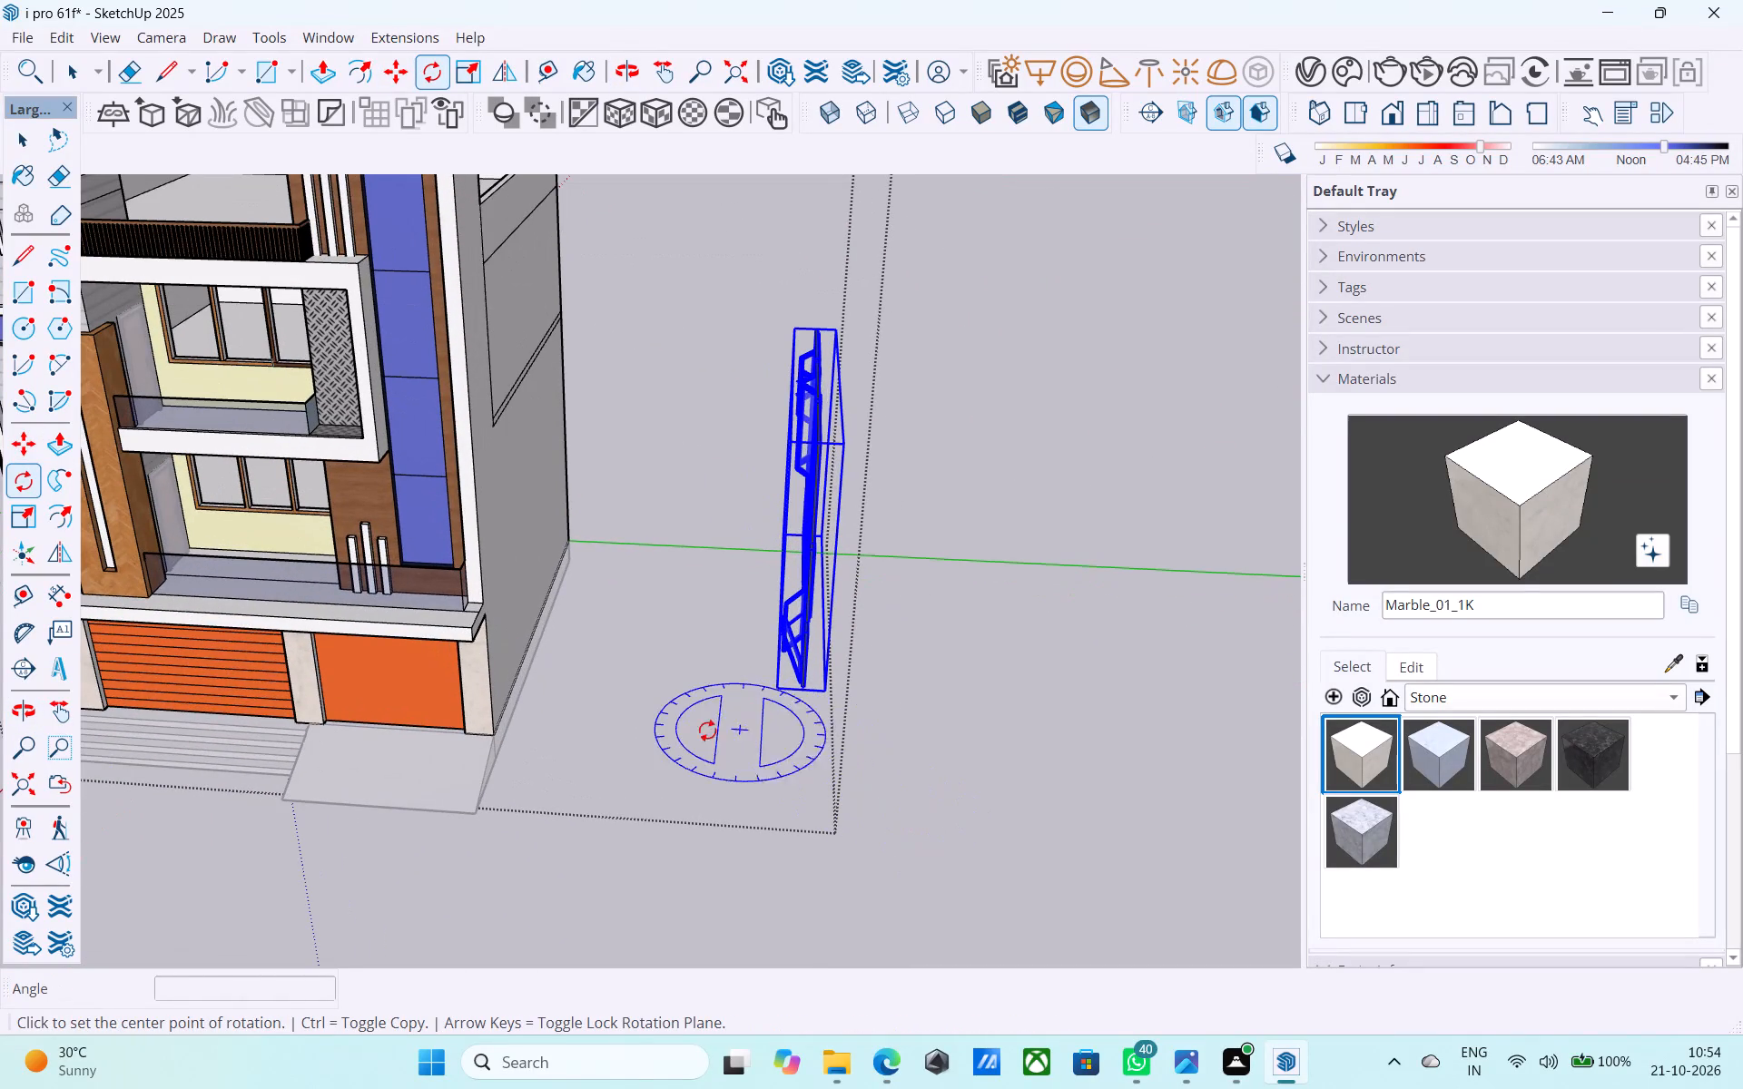
left_click(704, 730)
left_click(908, 751)
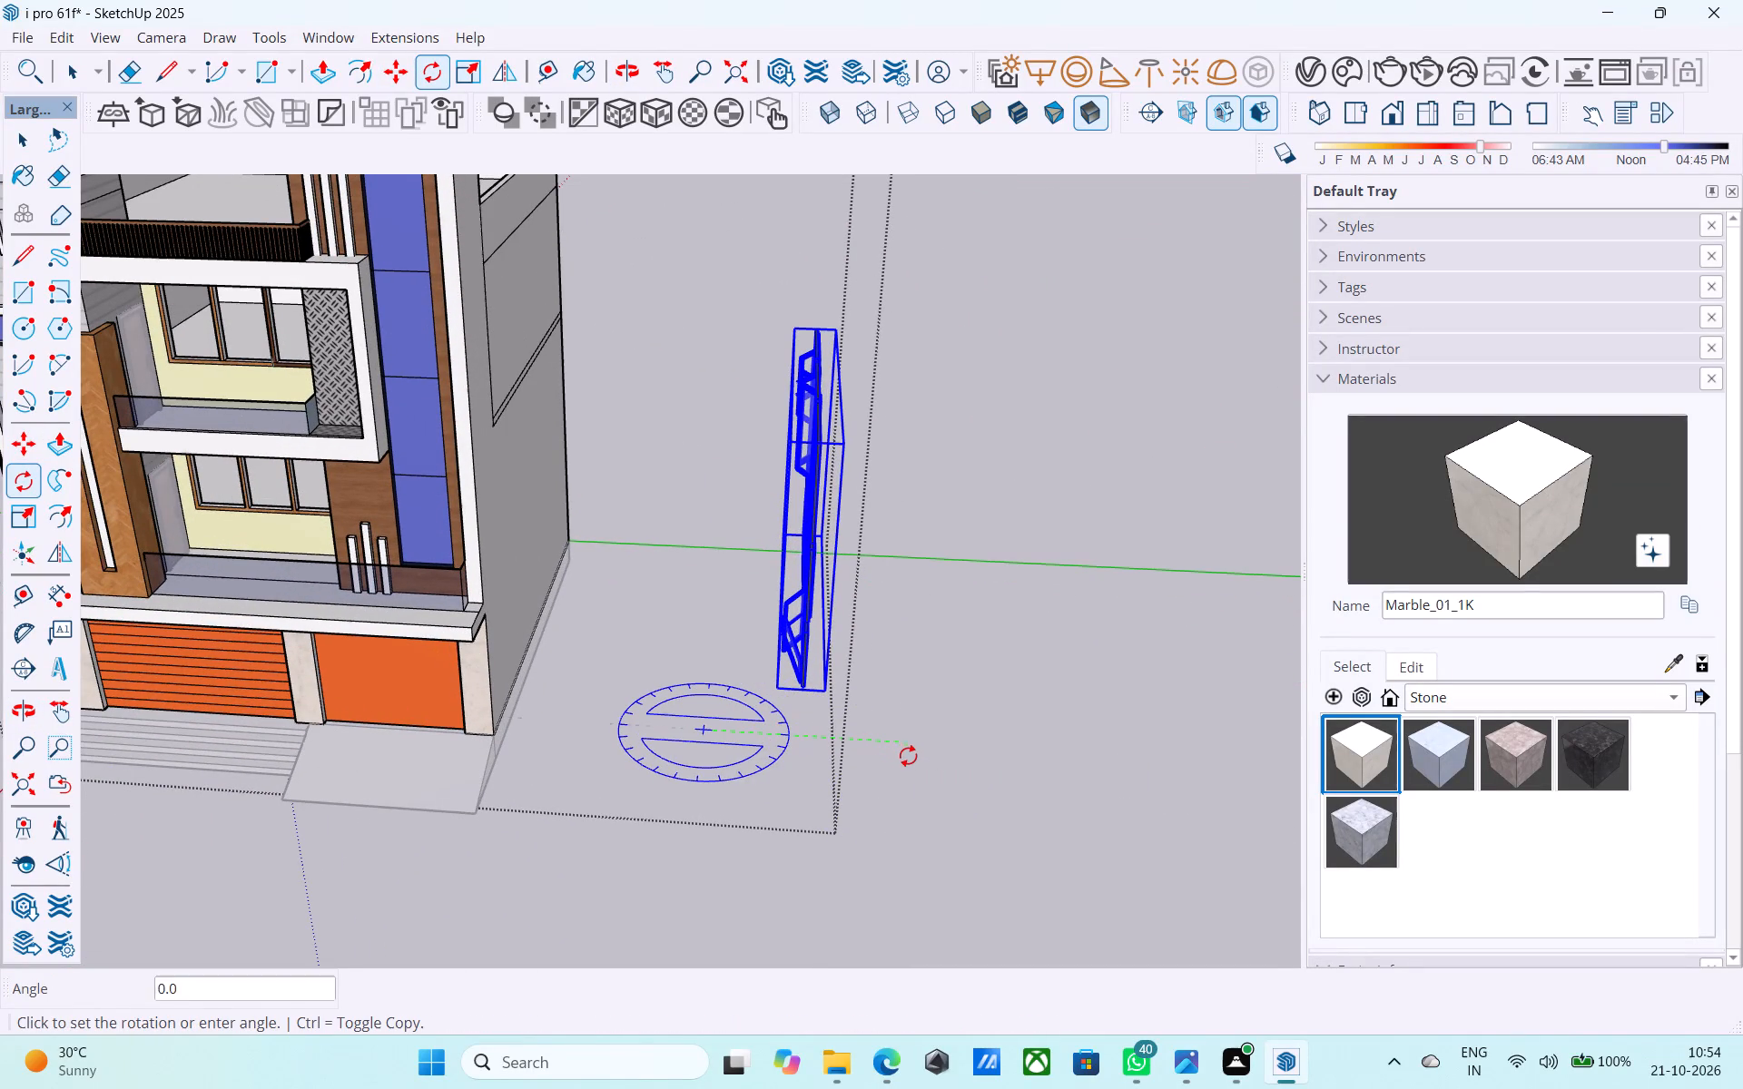
left_click(687, 775)
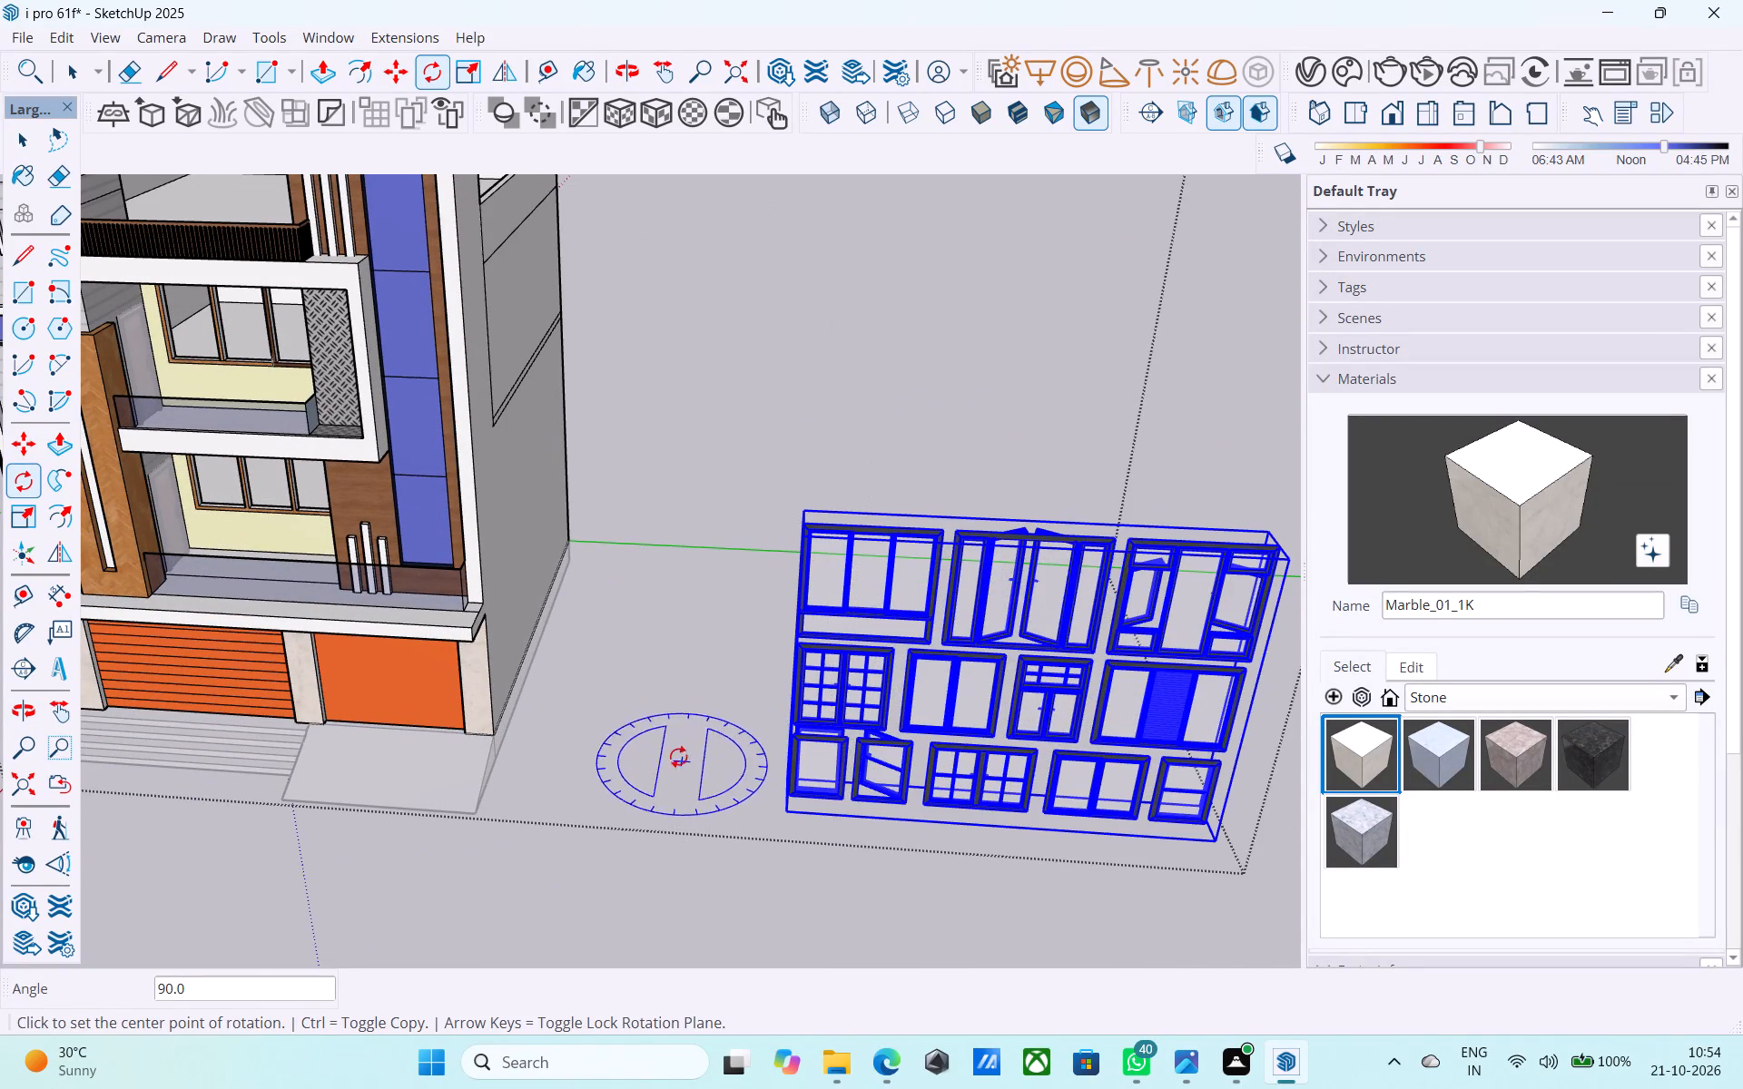
scroll(596, 625, "down", 8)
key("space")
left_click(691, 439)
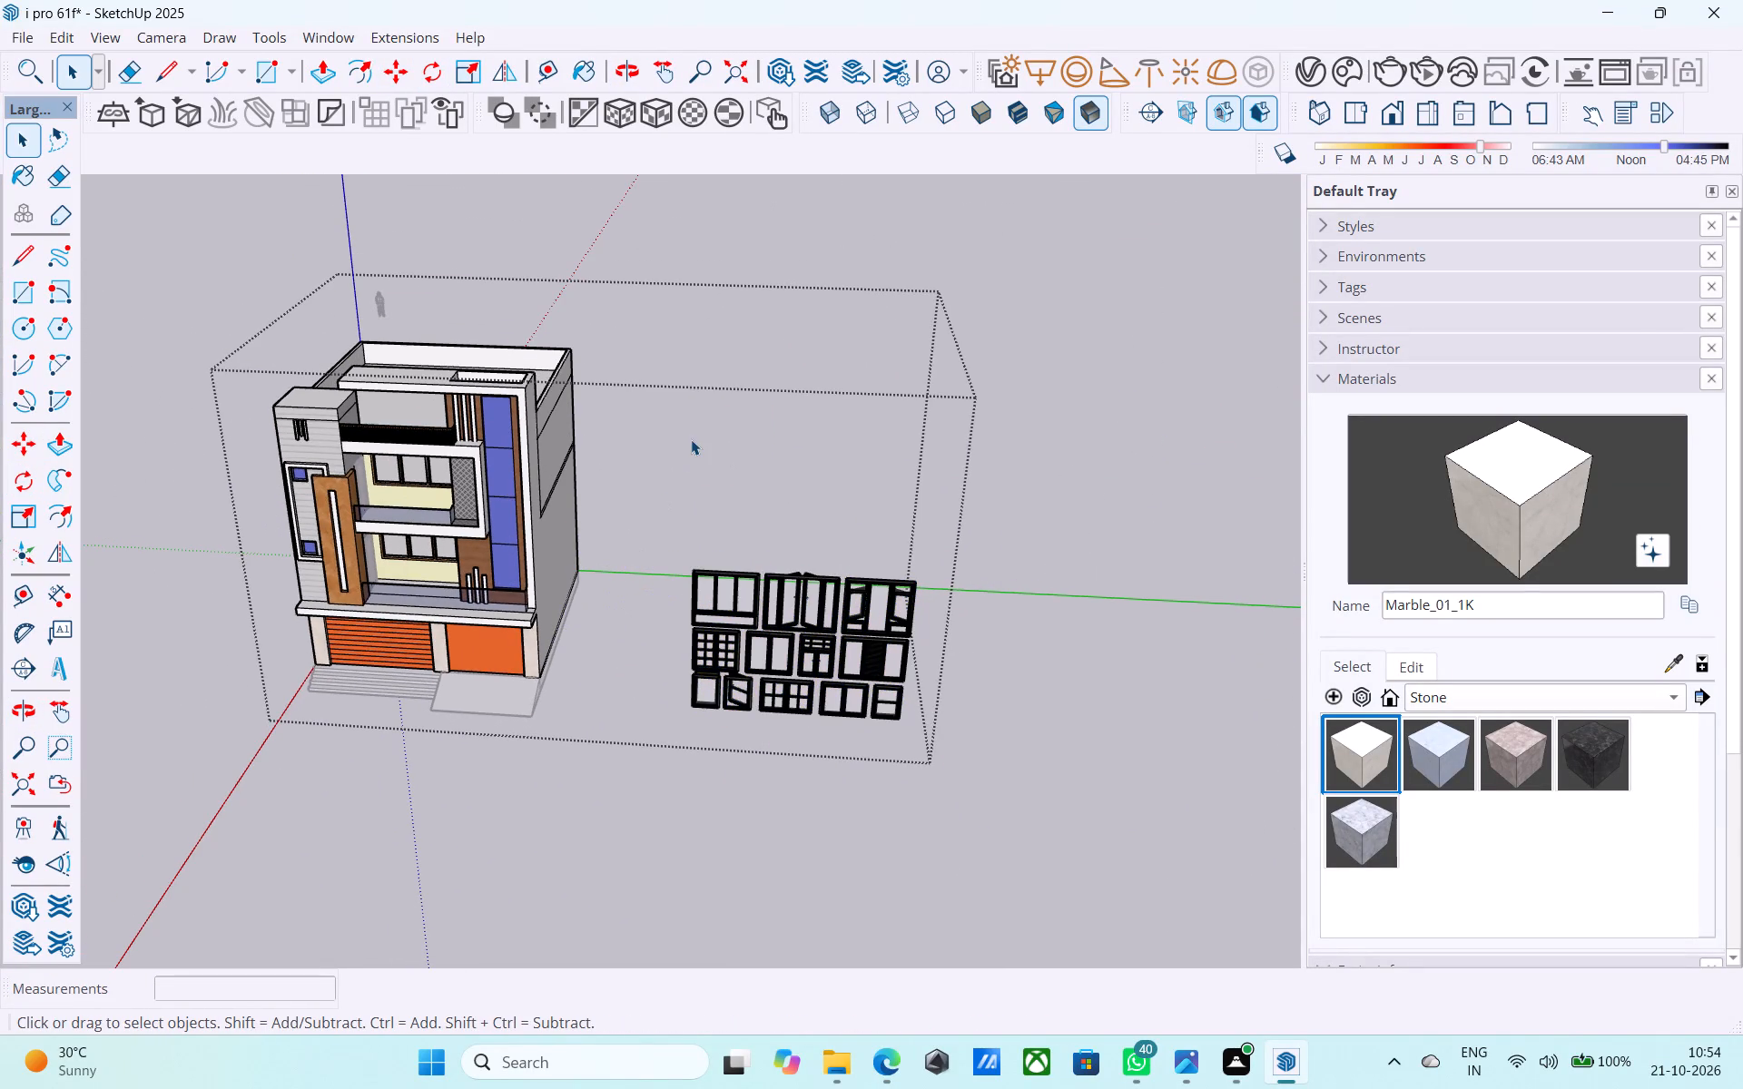
Explode the window collection twice so that each window can be selected on its own.
left_click(731, 594)
right_click(731, 594)
left_click(786, 180)
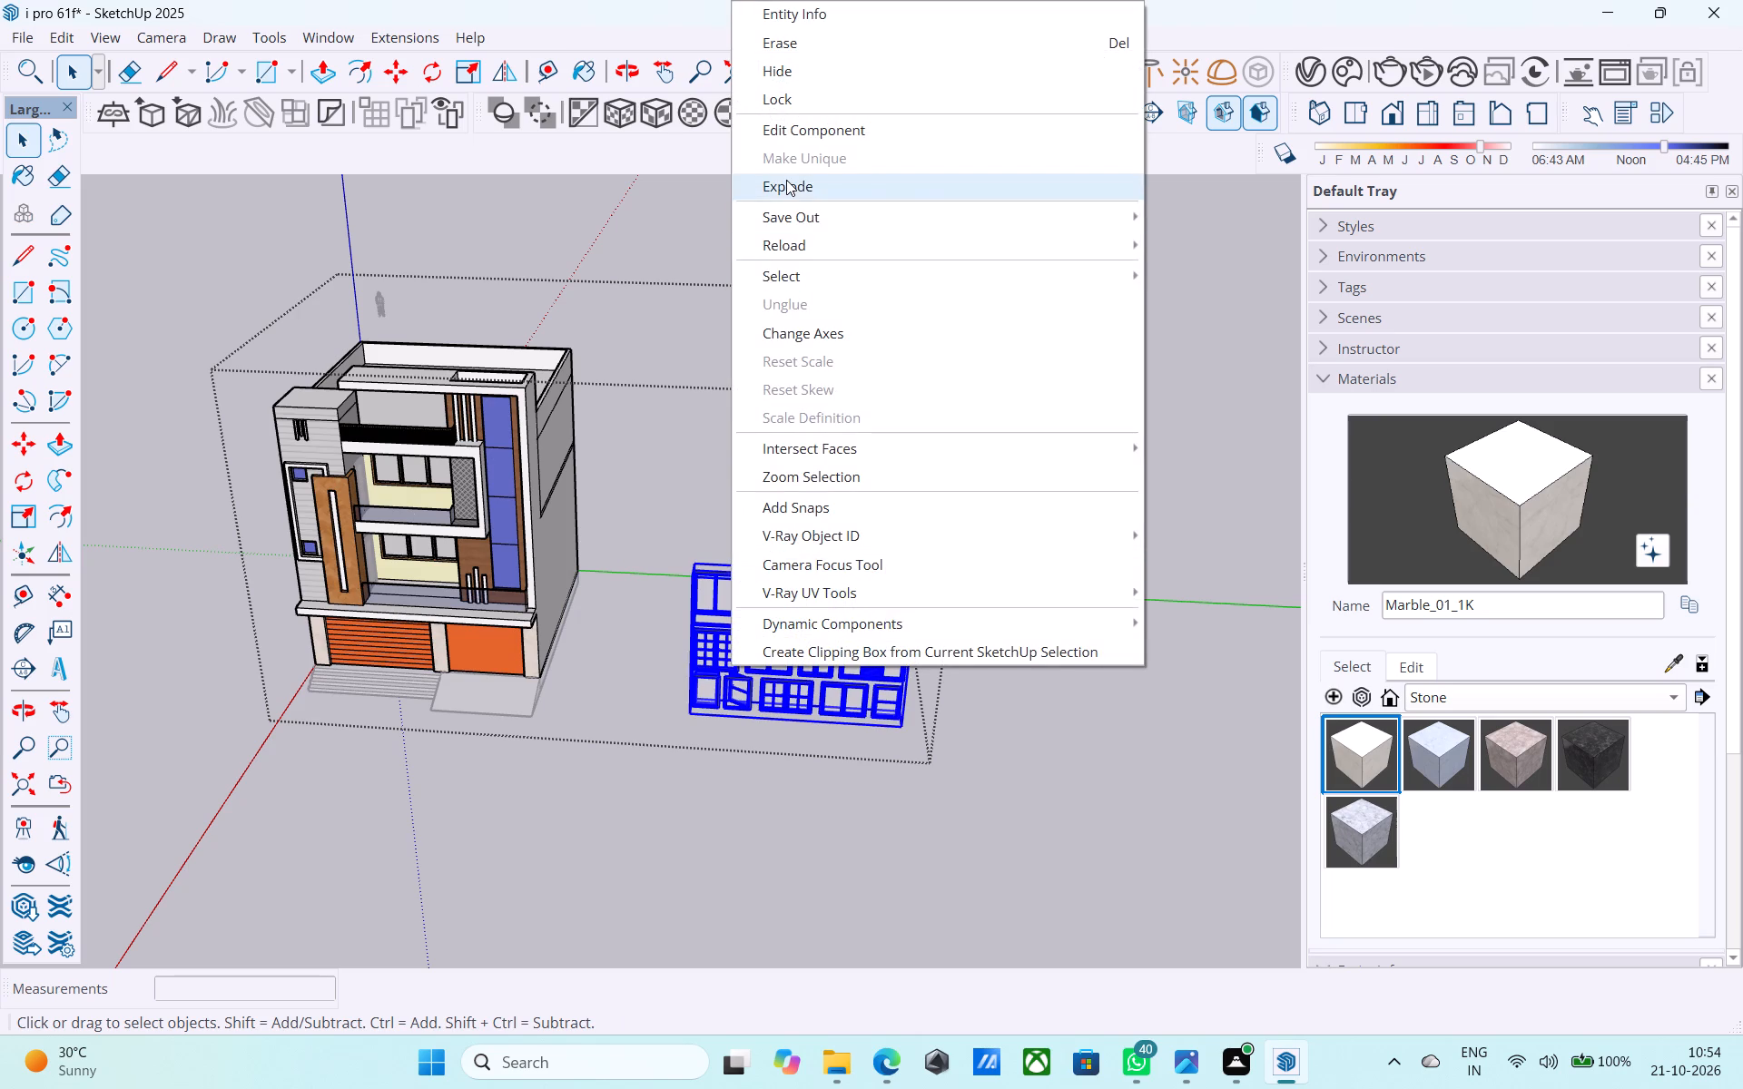
left_click(828, 650)
right_click(828, 650)
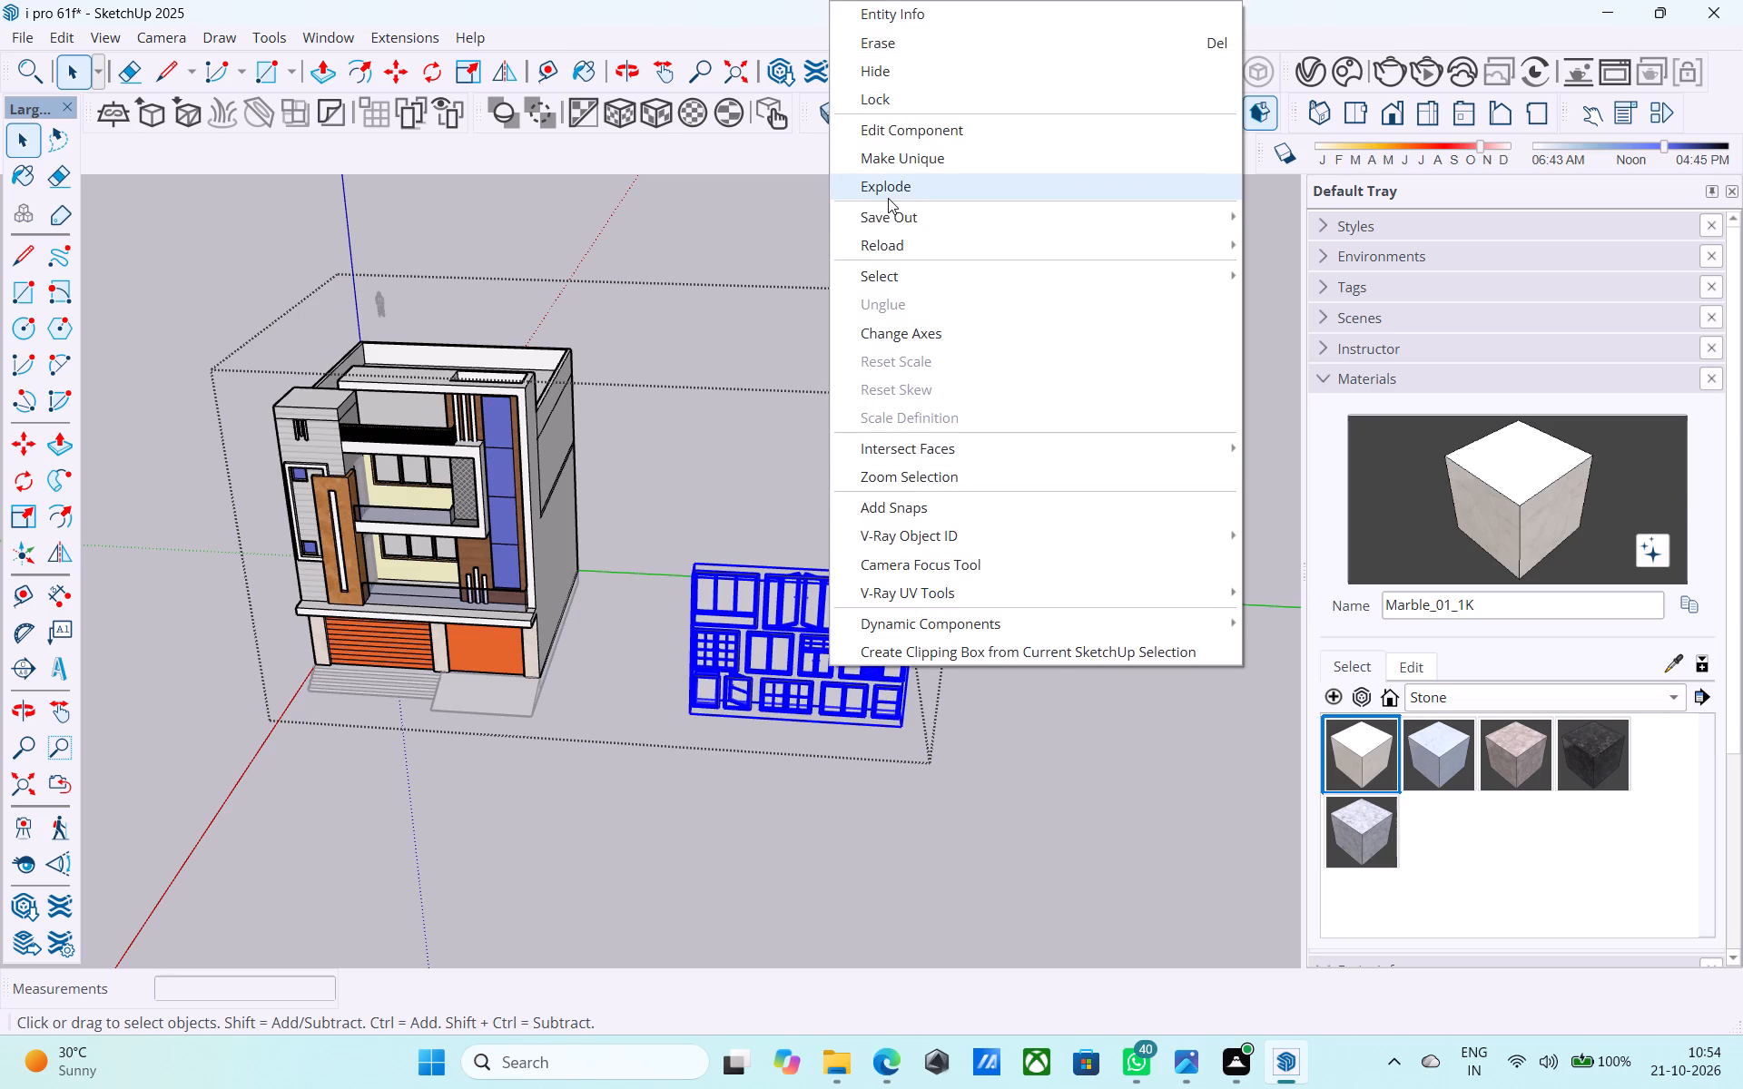
left_click(888, 198)
left_click(842, 564)
left_click(836, 582)
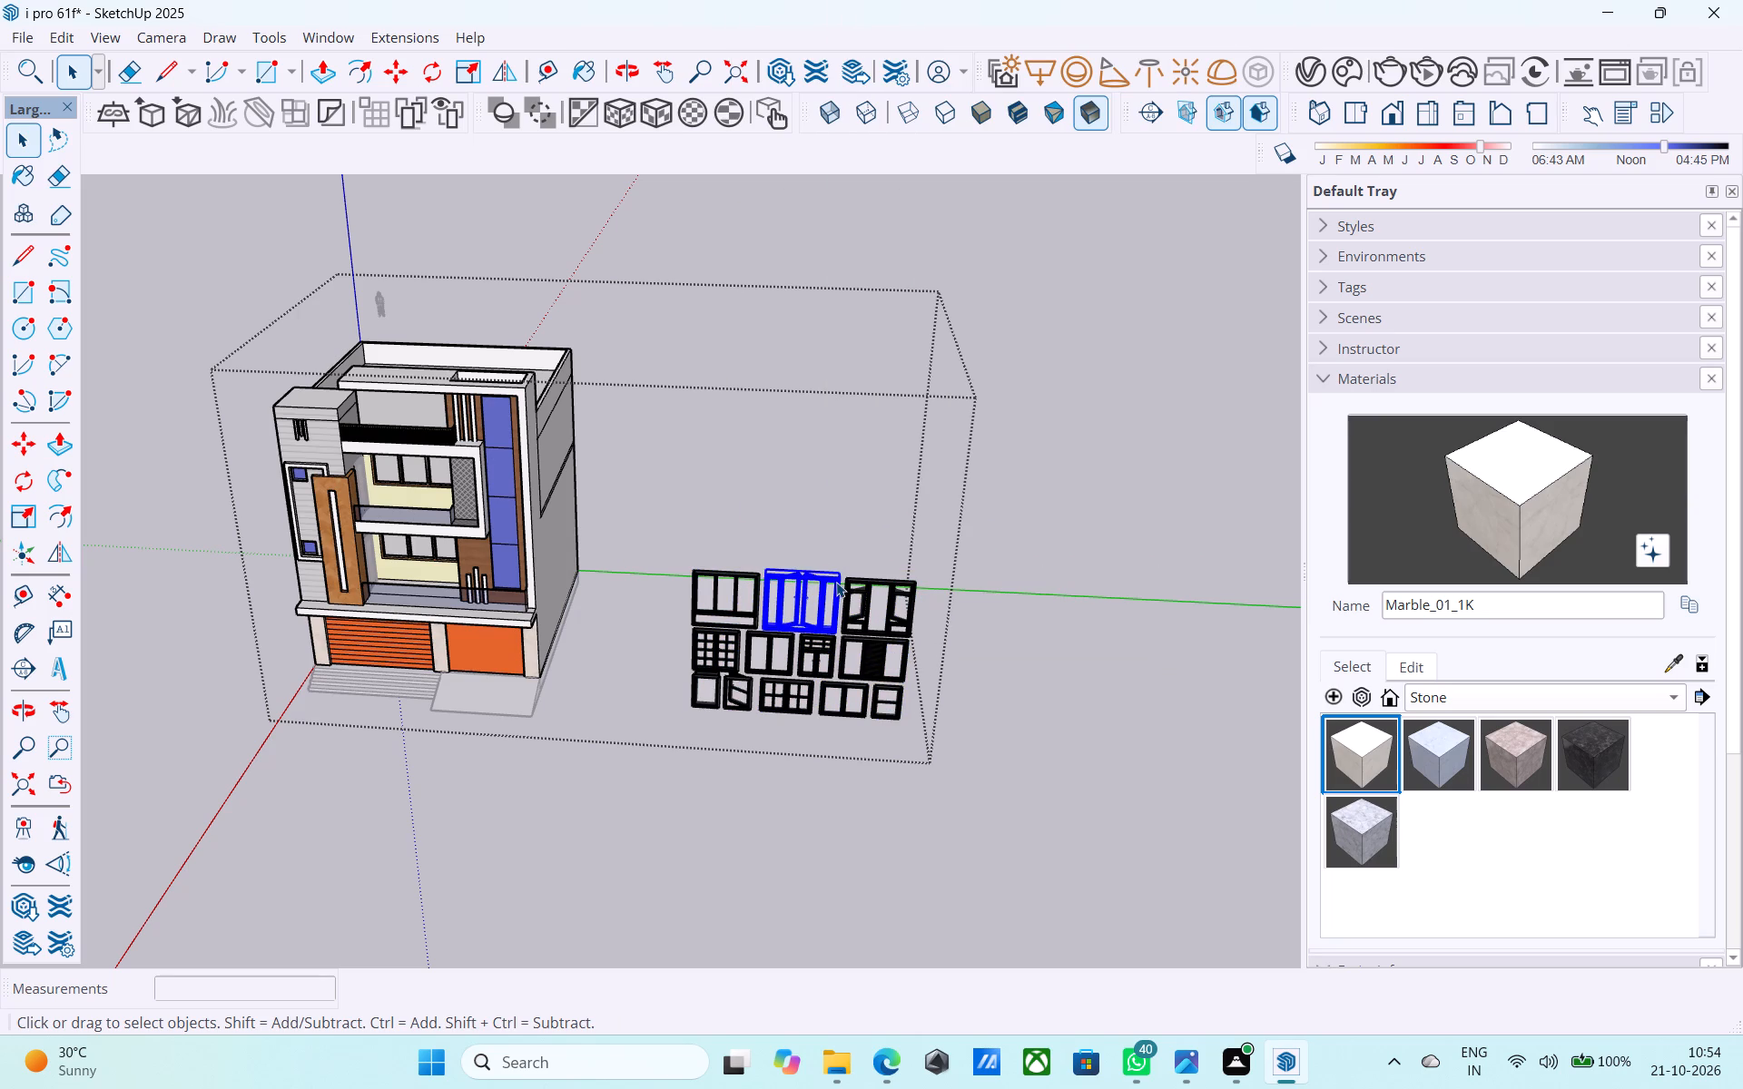
Copy the two-pane window from the collection's bottom row to the top-left corner of the upper balcony's wood-framed window opening.
scroll(733, 479, "down", 2)
middle_click_drag(728, 459, 748, 322)
scroll(748, 322, "up", 1)
scroll(753, 444, "up", 4)
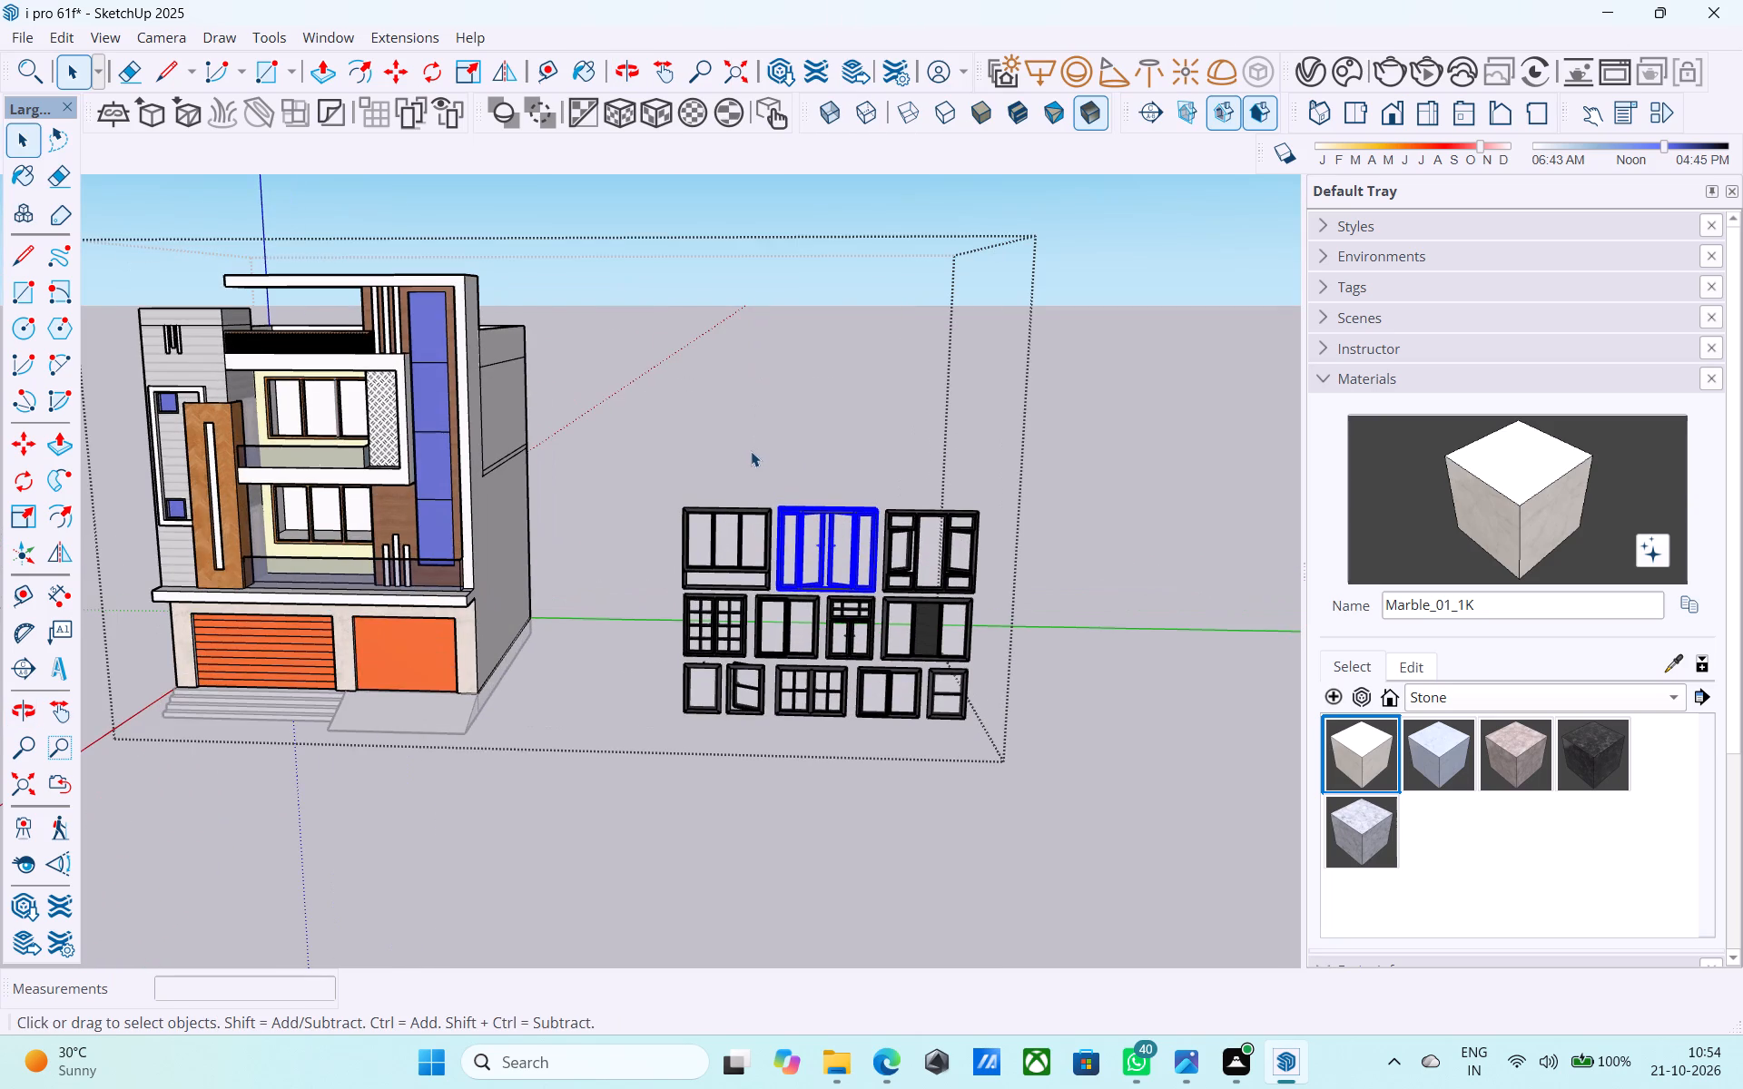
scroll(751, 452, "down", 4)
scroll(801, 632, "up", 5)
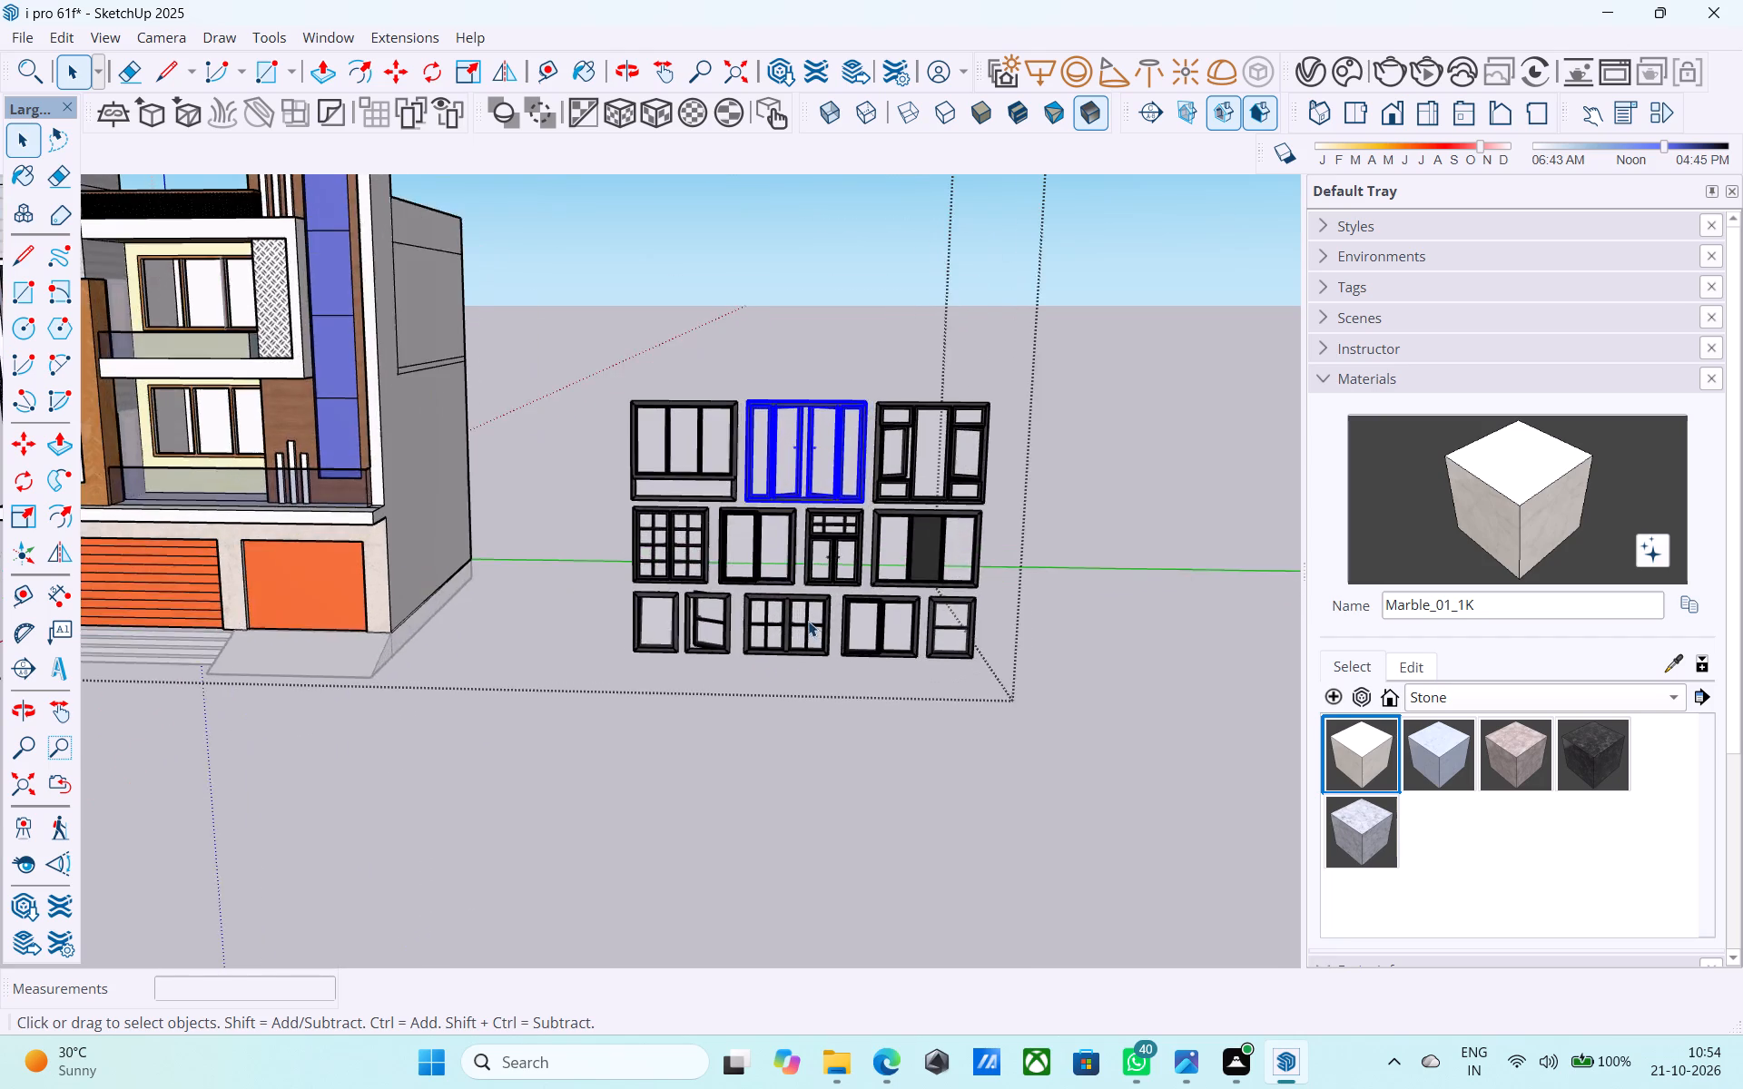
scroll(819, 621, "up", 4)
scroll(821, 619, "down", 6)
middle_click_drag(822, 609, 821, 553)
scroll(834, 570, "up", 5)
left_click(856, 594)
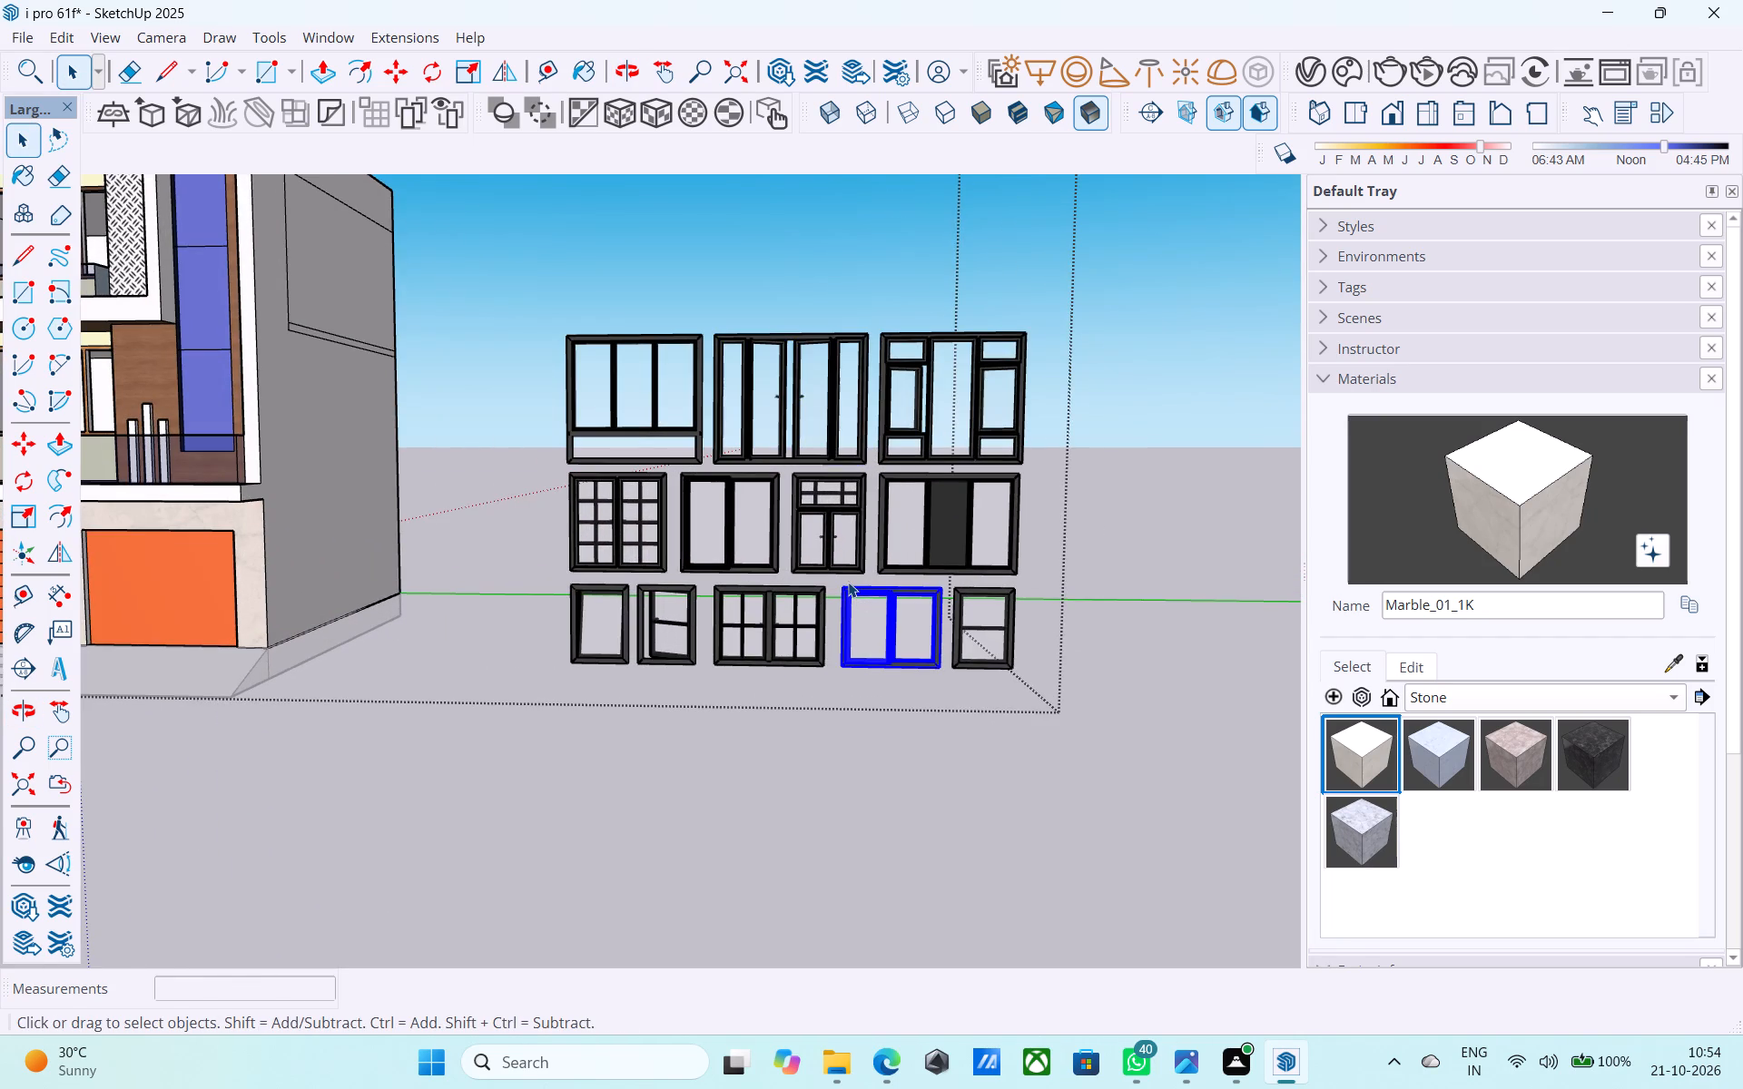
key("m")
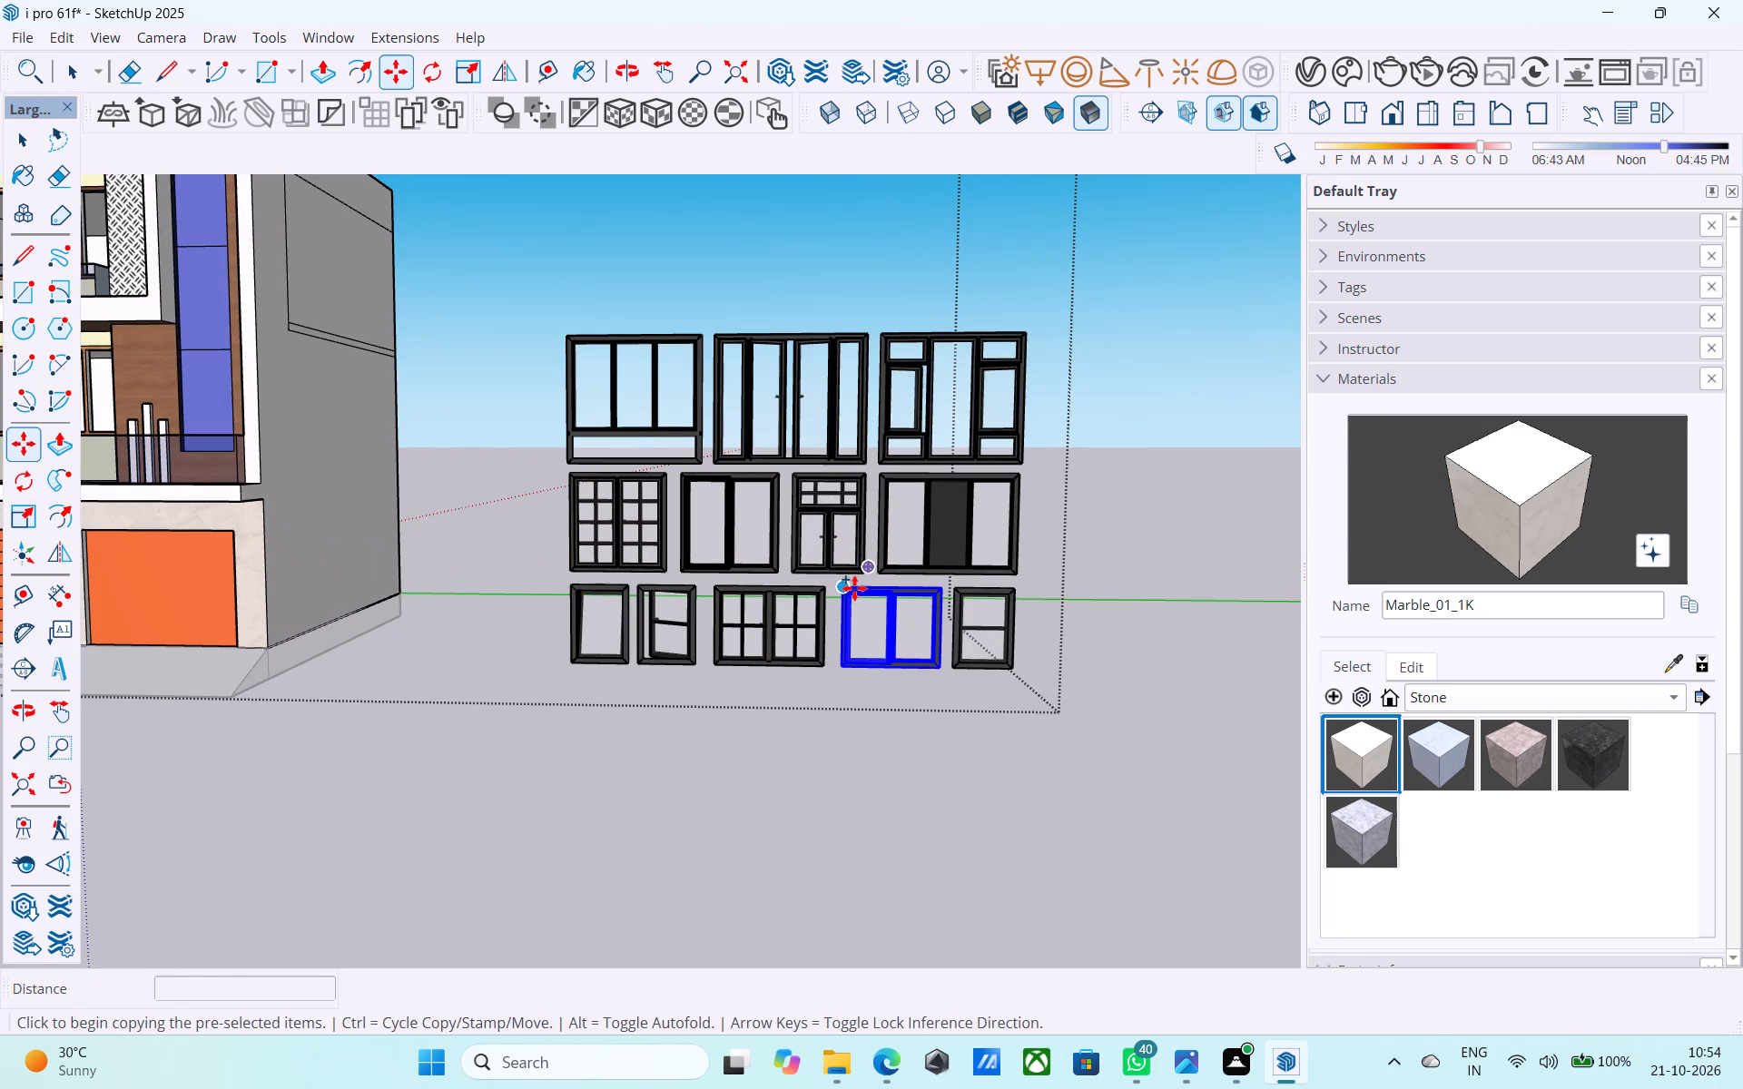
left_click(848, 585)
scroll(855, 412, "down", 12)
middle_click_drag(378, 338, 393, 352)
scroll(435, 309, "up", 20)
scroll(435, 309, "up", 3)
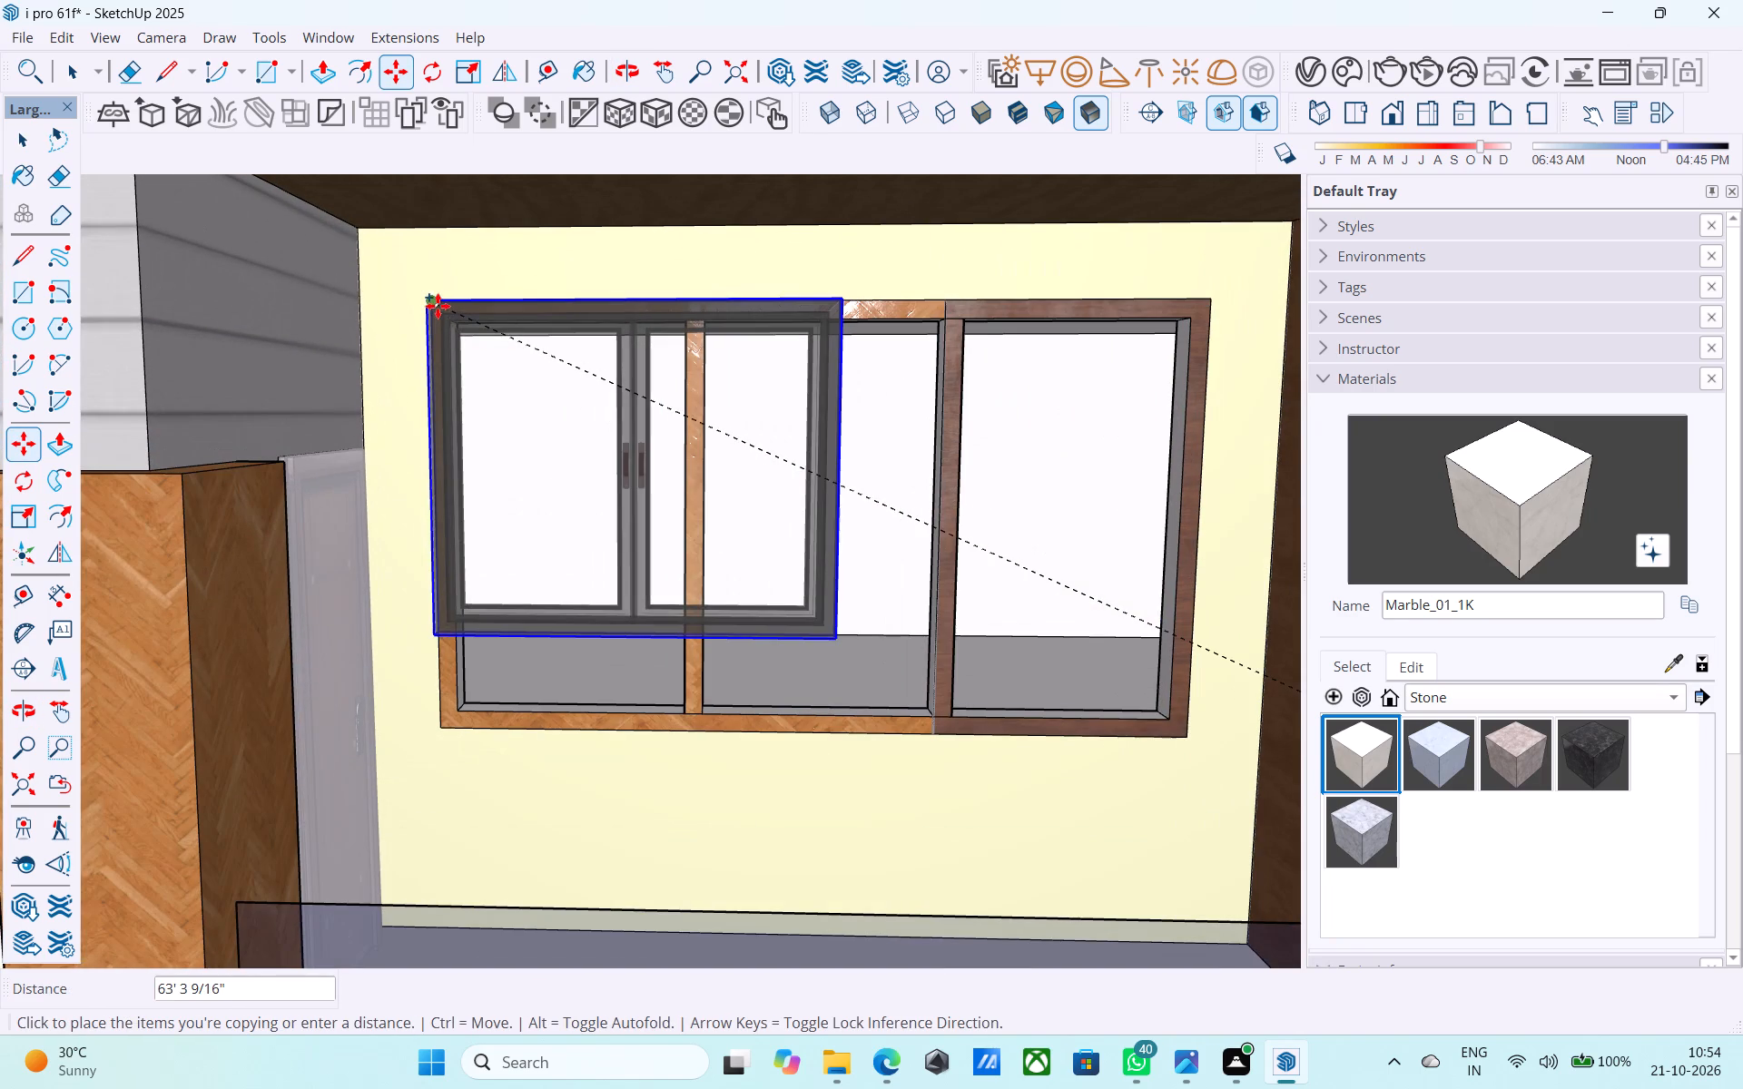
left_click(438, 306)
Copy the two-pane window straight down about 10' 5" to the top-left corner of the lower floor's wood-framed opening.
middle_click_drag(437, 306, 134, 353)
scroll(657, 290, "down", 5)
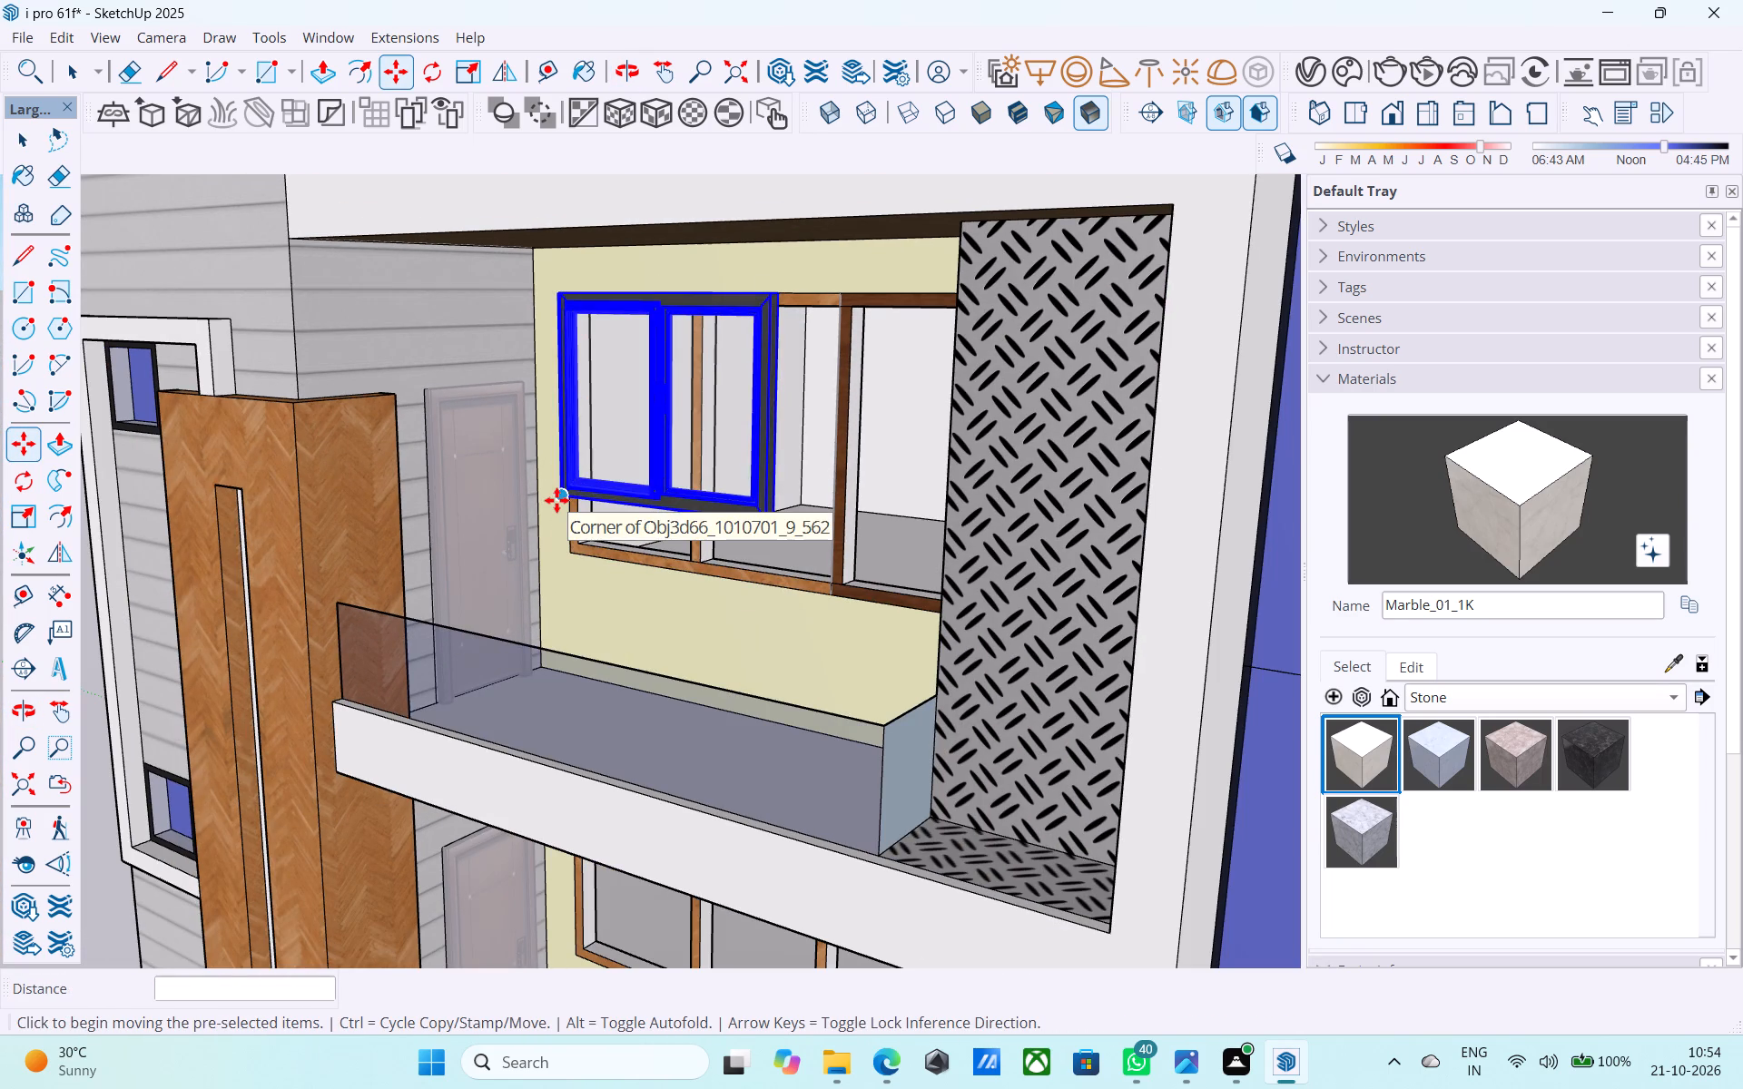
middle_click_drag(613, 202, 581, 217)
scroll(686, 378, "up", 17)
scroll(797, 285, "down", 4)
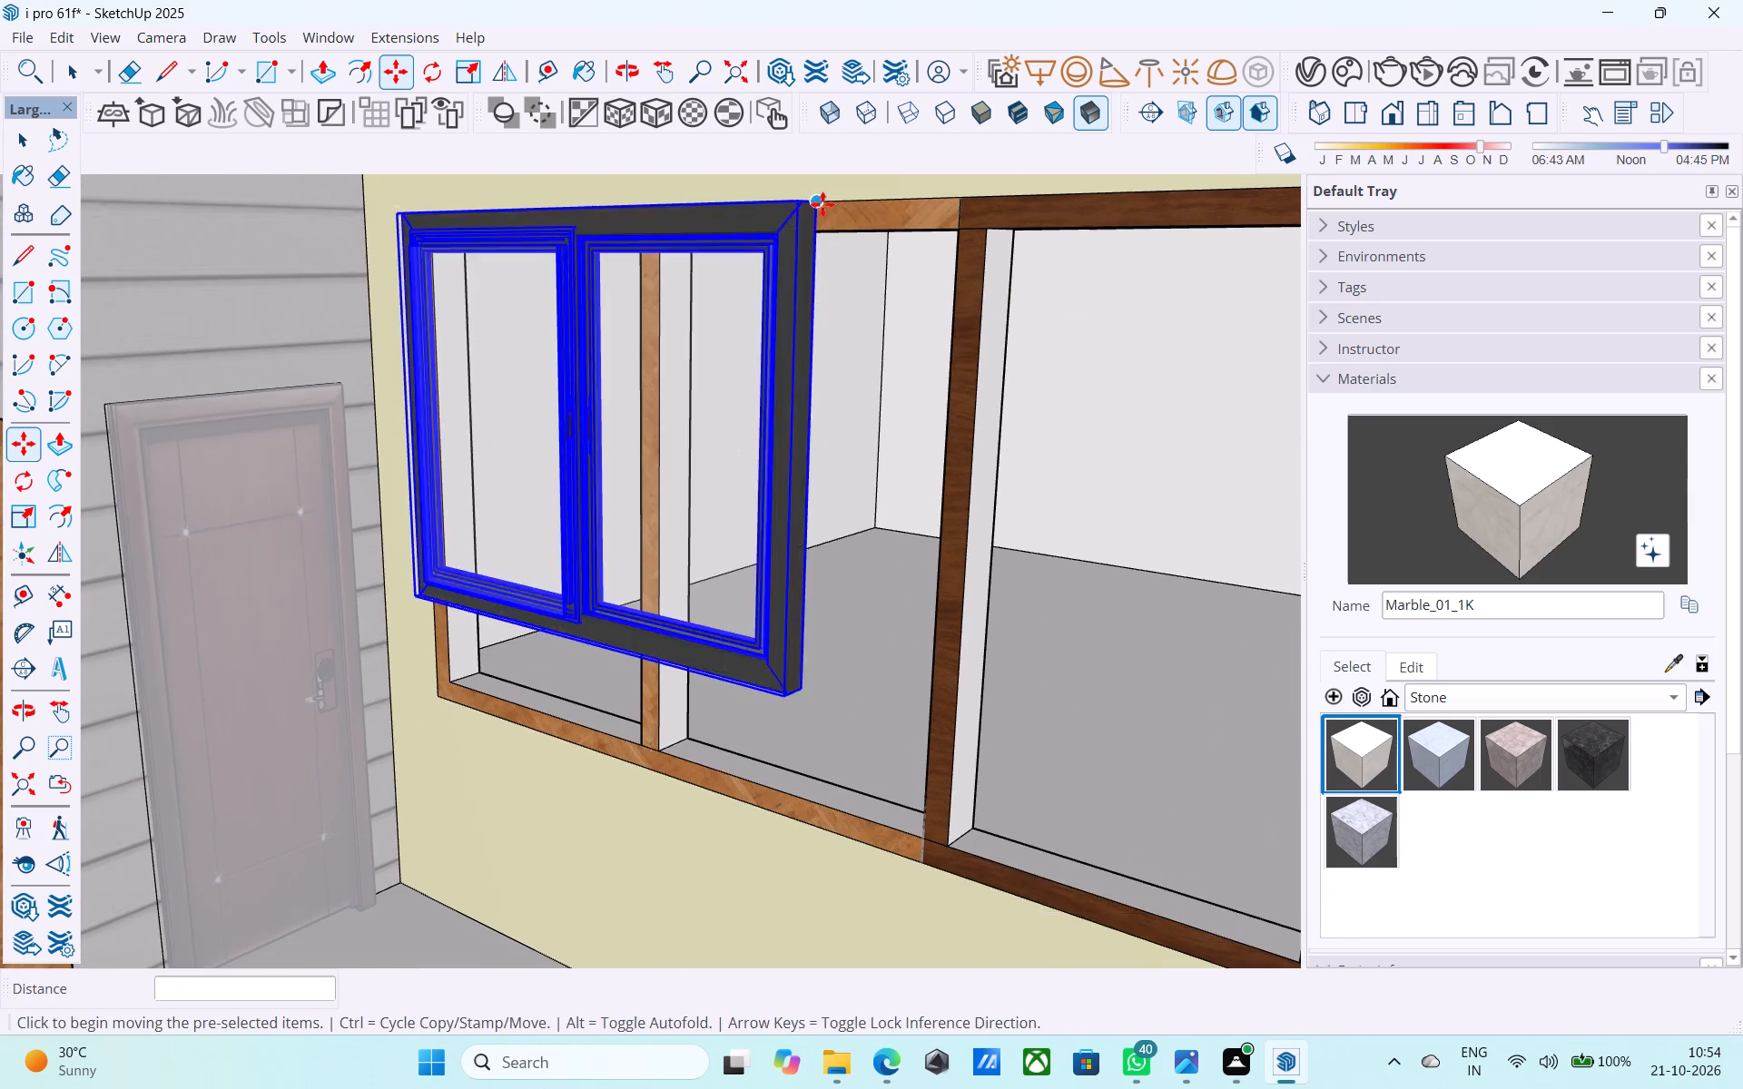
scroll(821, 210, "down", 3)
middle_click_drag(443, 217, 718, 225)
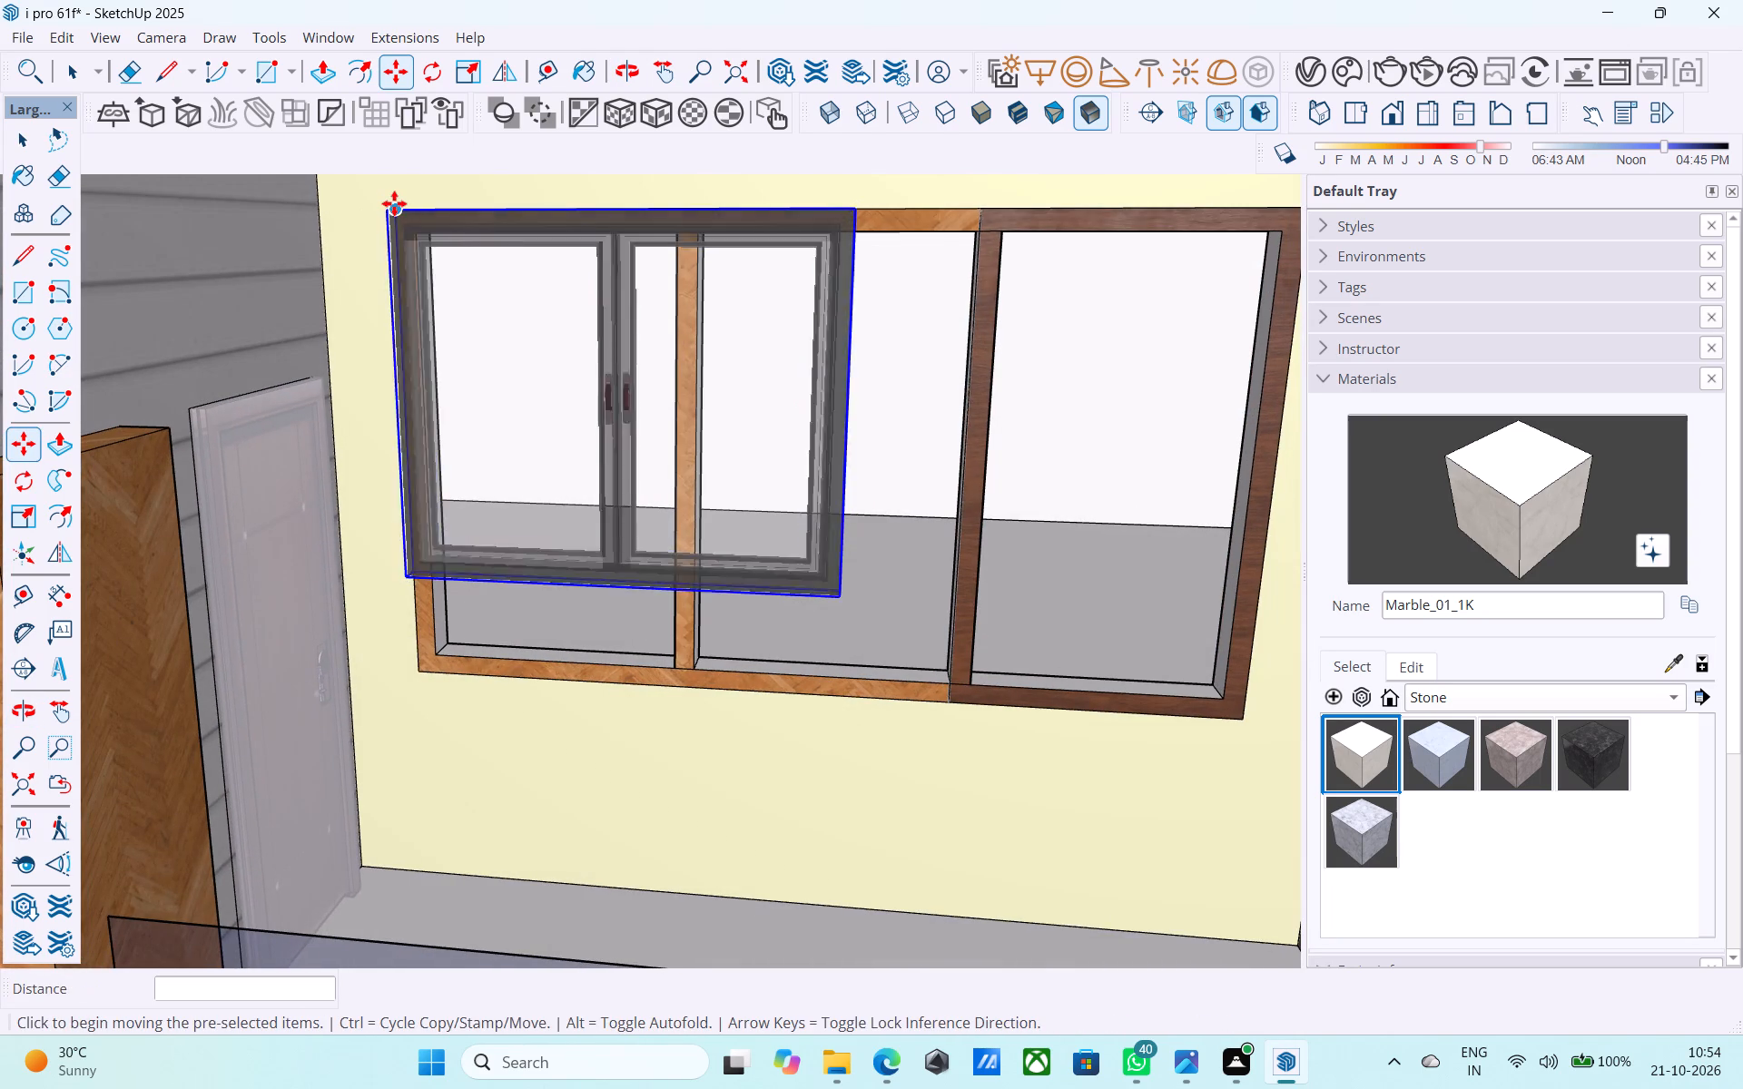
left_click(385, 201)
scroll(396, 397, "down", 2)
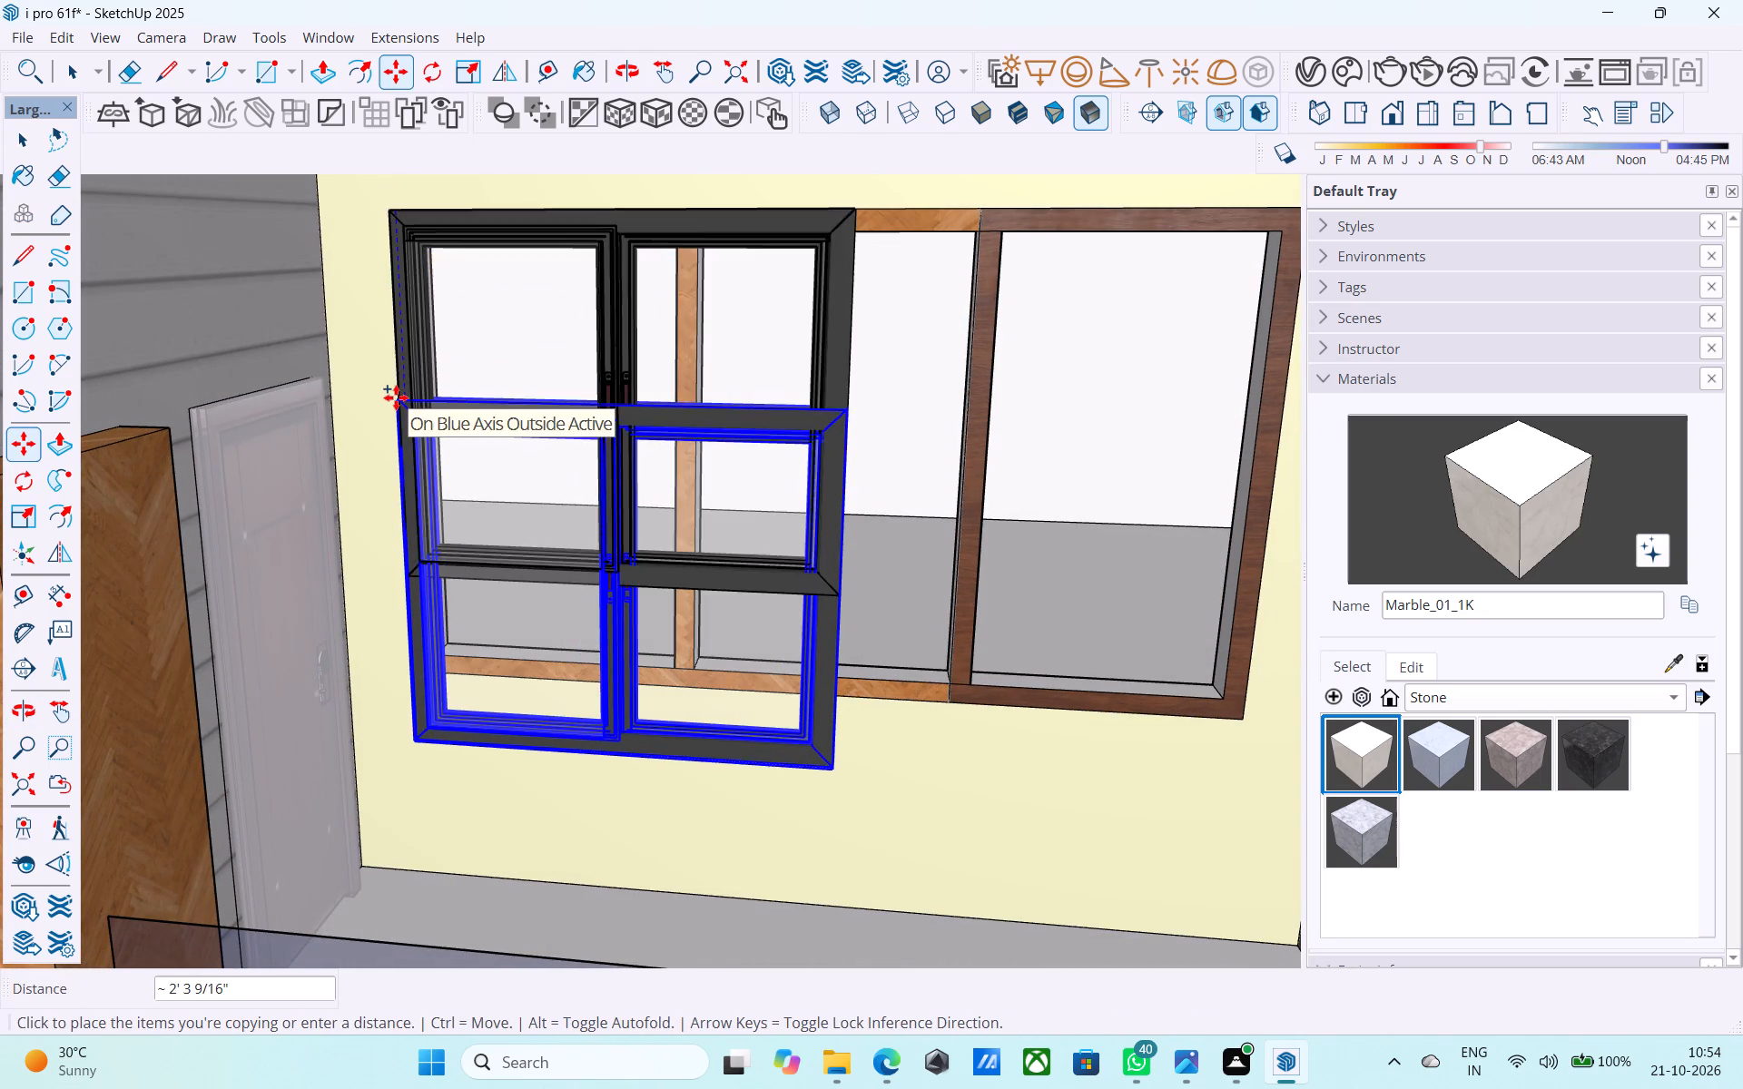
scroll(396, 397, "down", 17)
middle_click_drag(467, 718, 478, 617)
scroll(473, 662, "up", 6)
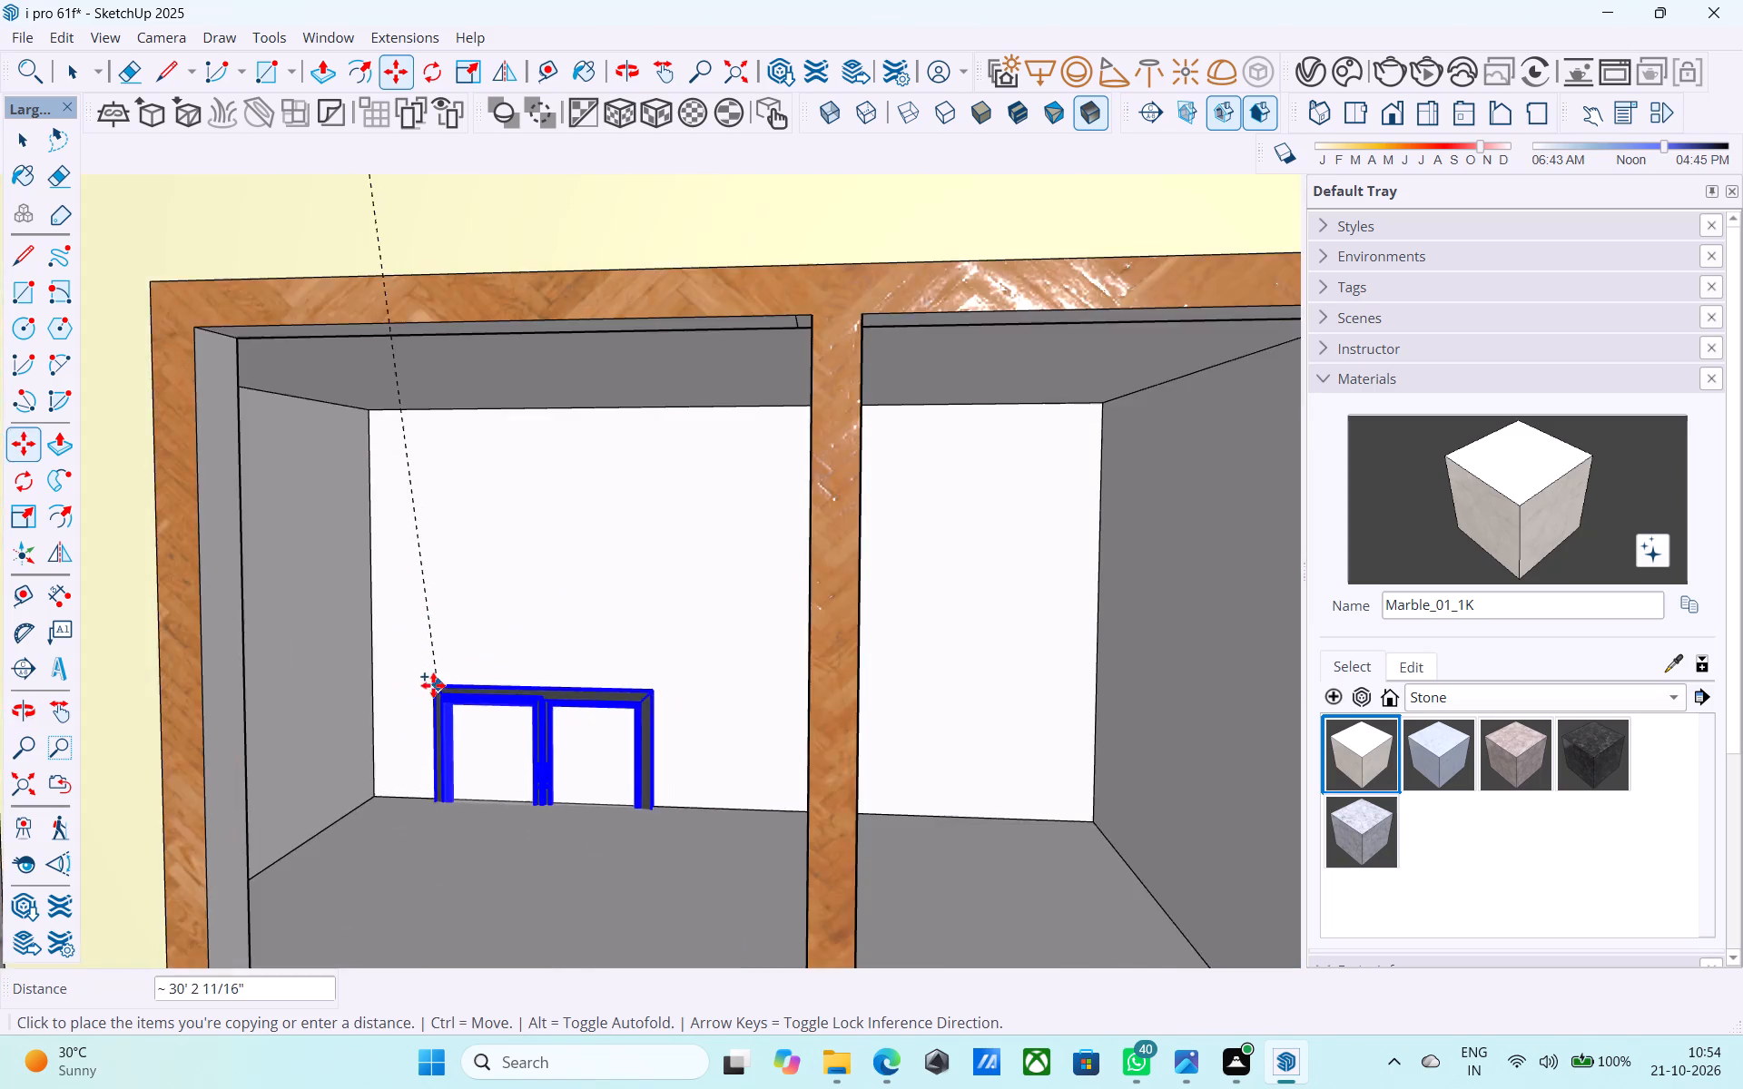
scroll(433, 685, "up", 2)
scroll(433, 683, "down", 5)
left_click(346, 552)
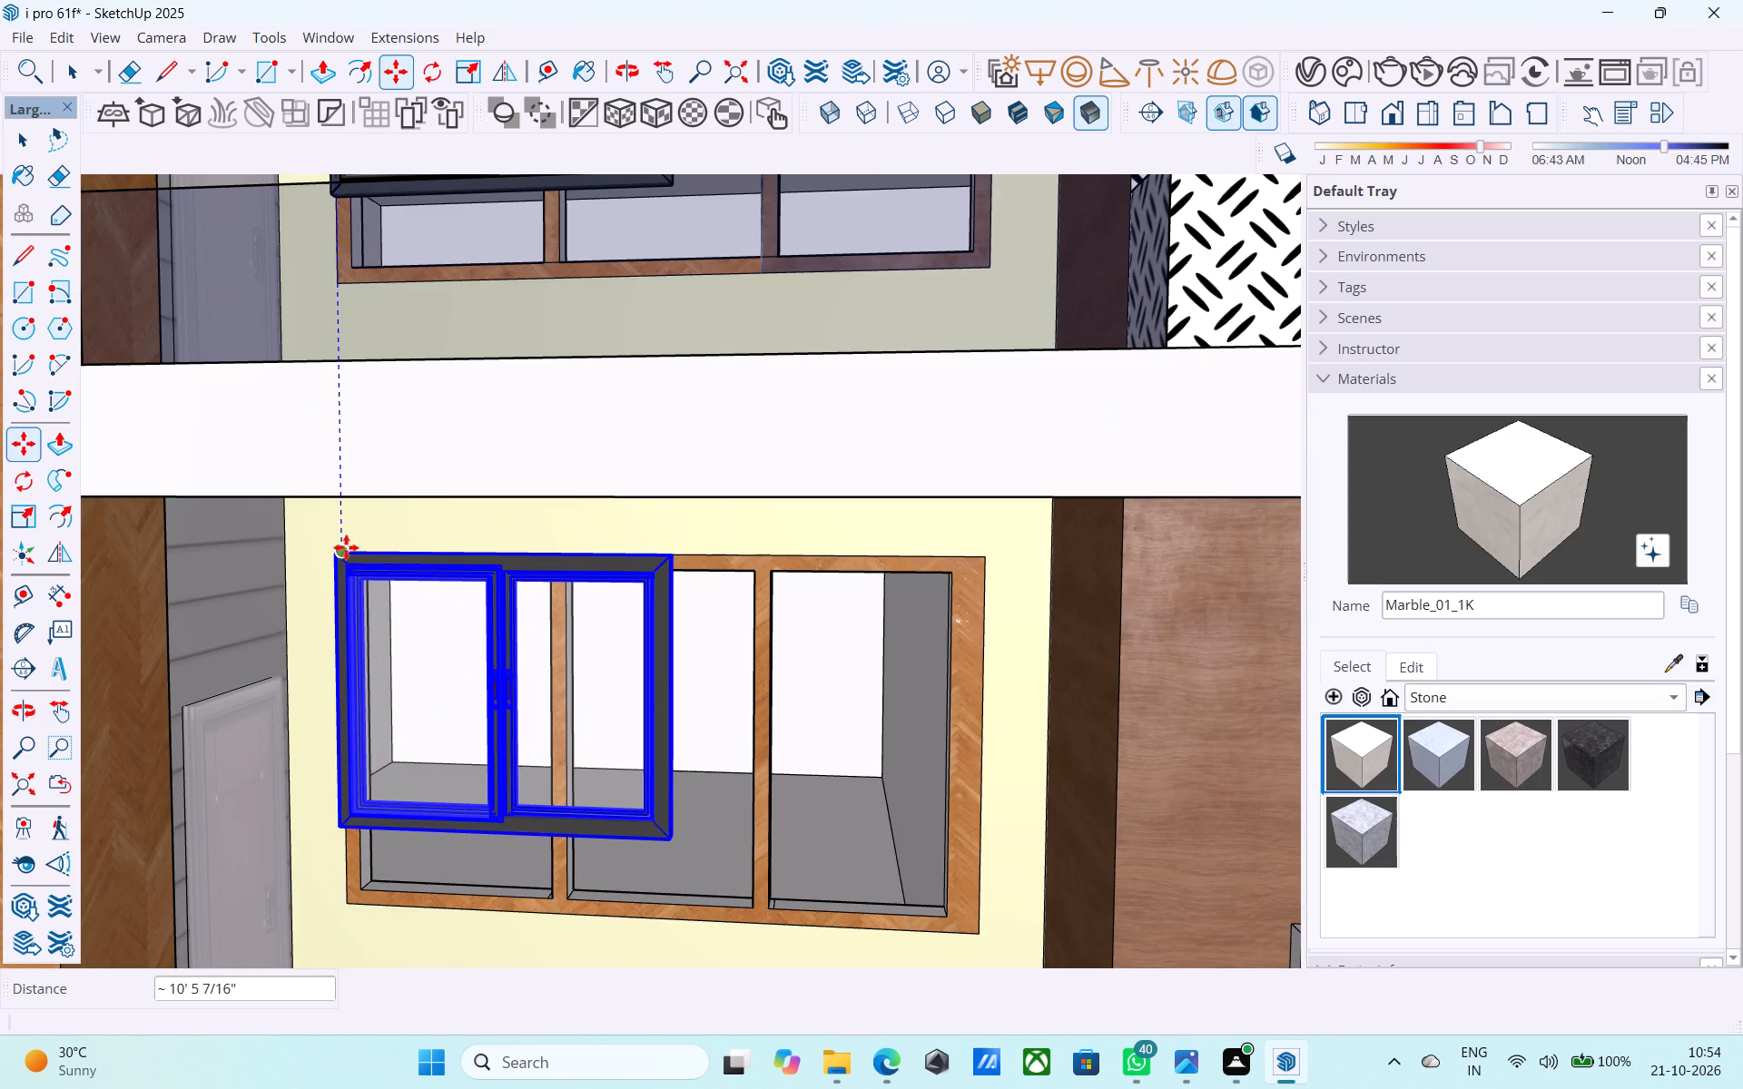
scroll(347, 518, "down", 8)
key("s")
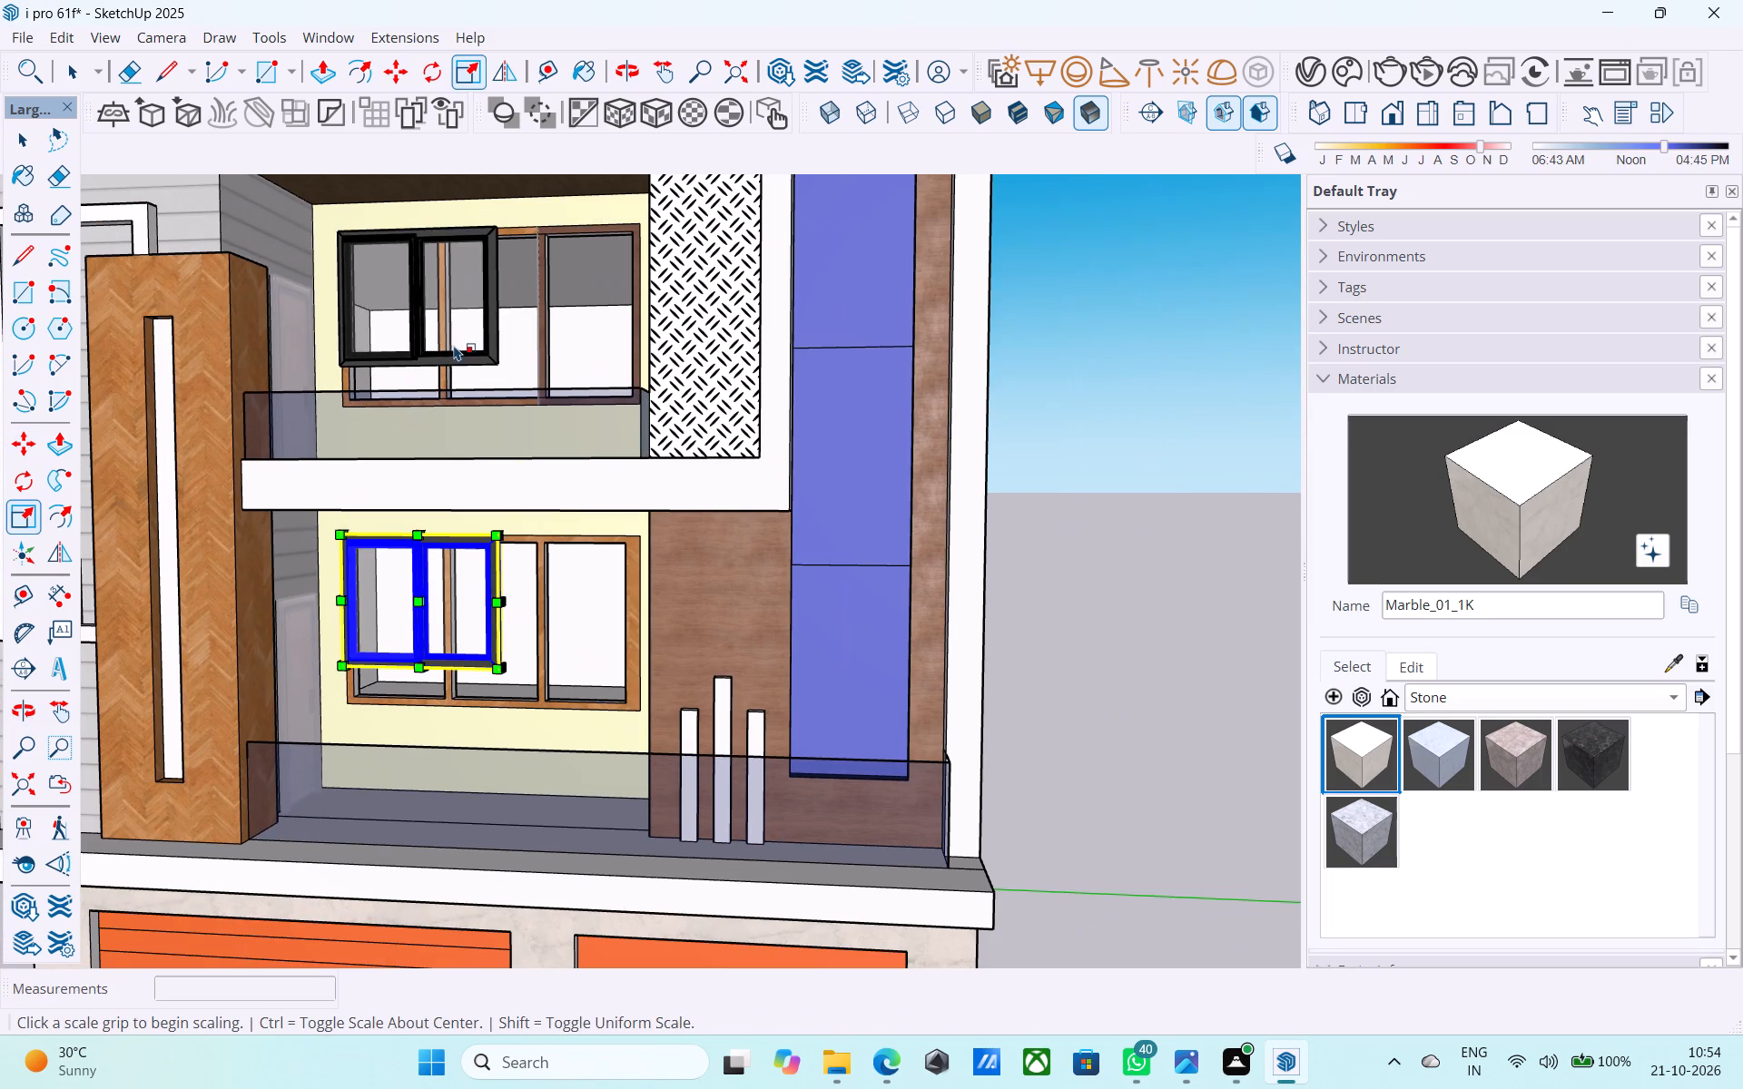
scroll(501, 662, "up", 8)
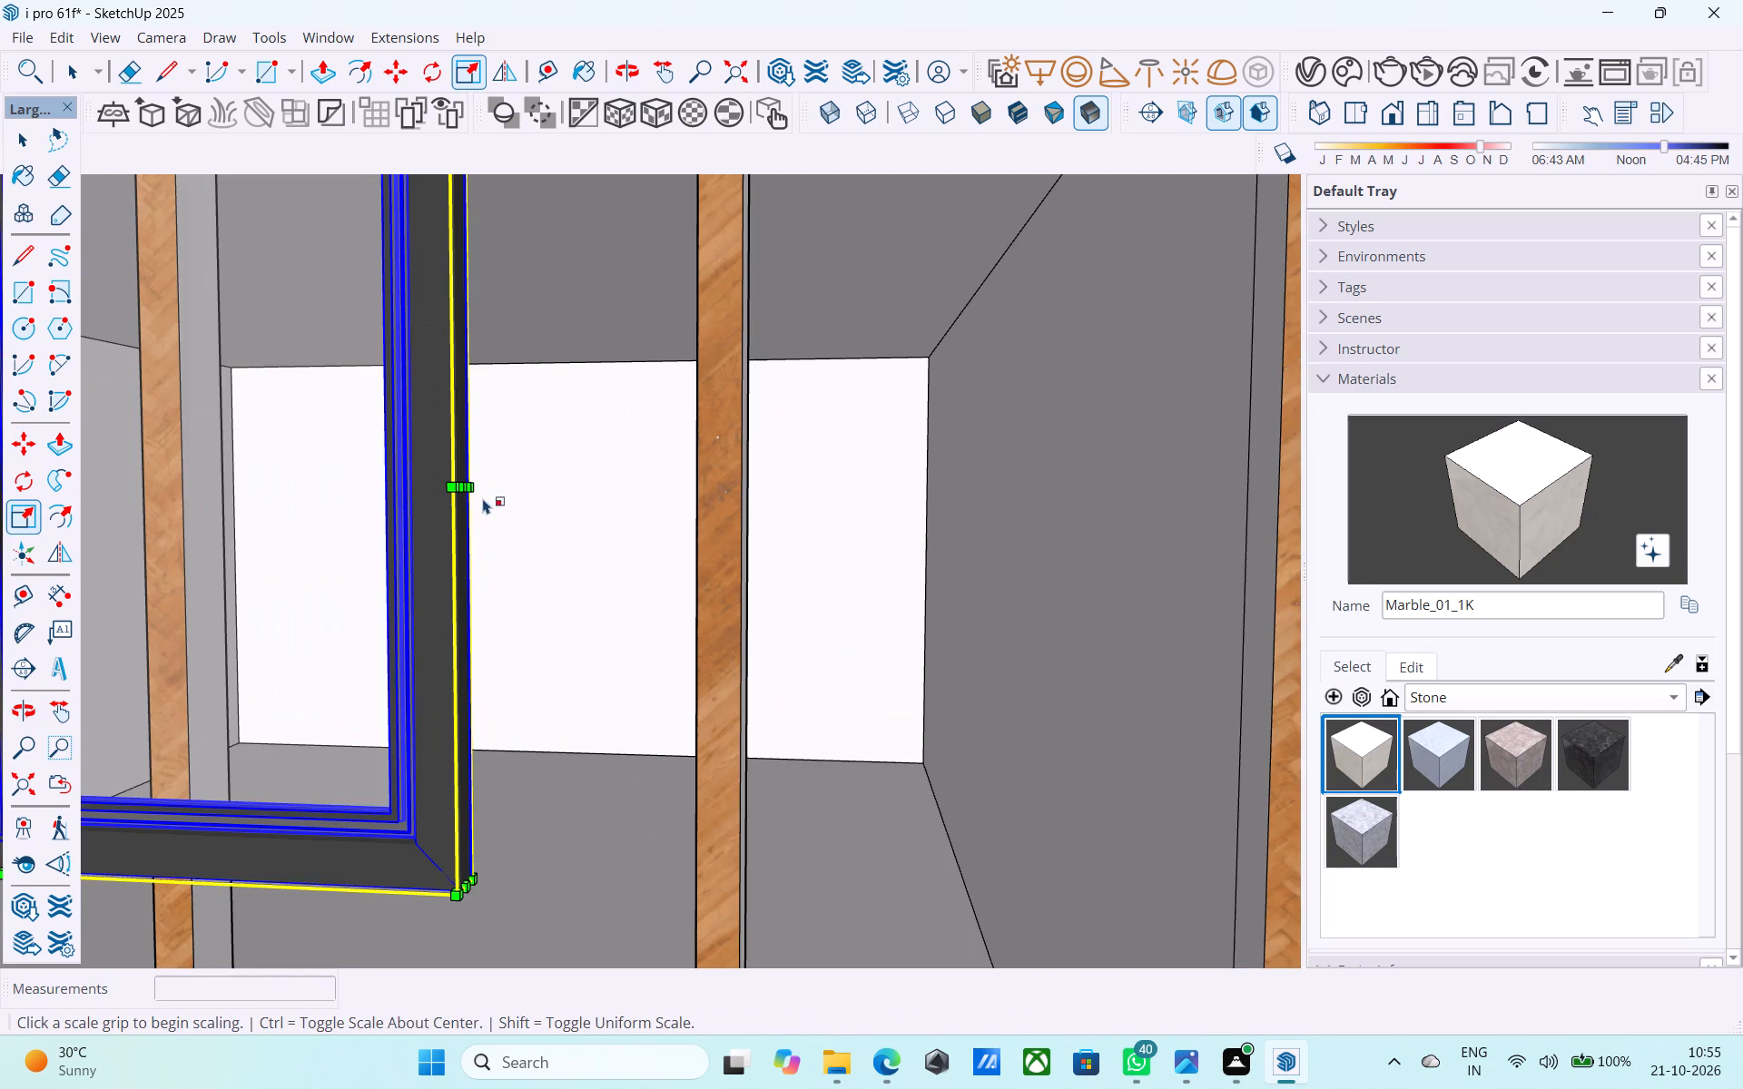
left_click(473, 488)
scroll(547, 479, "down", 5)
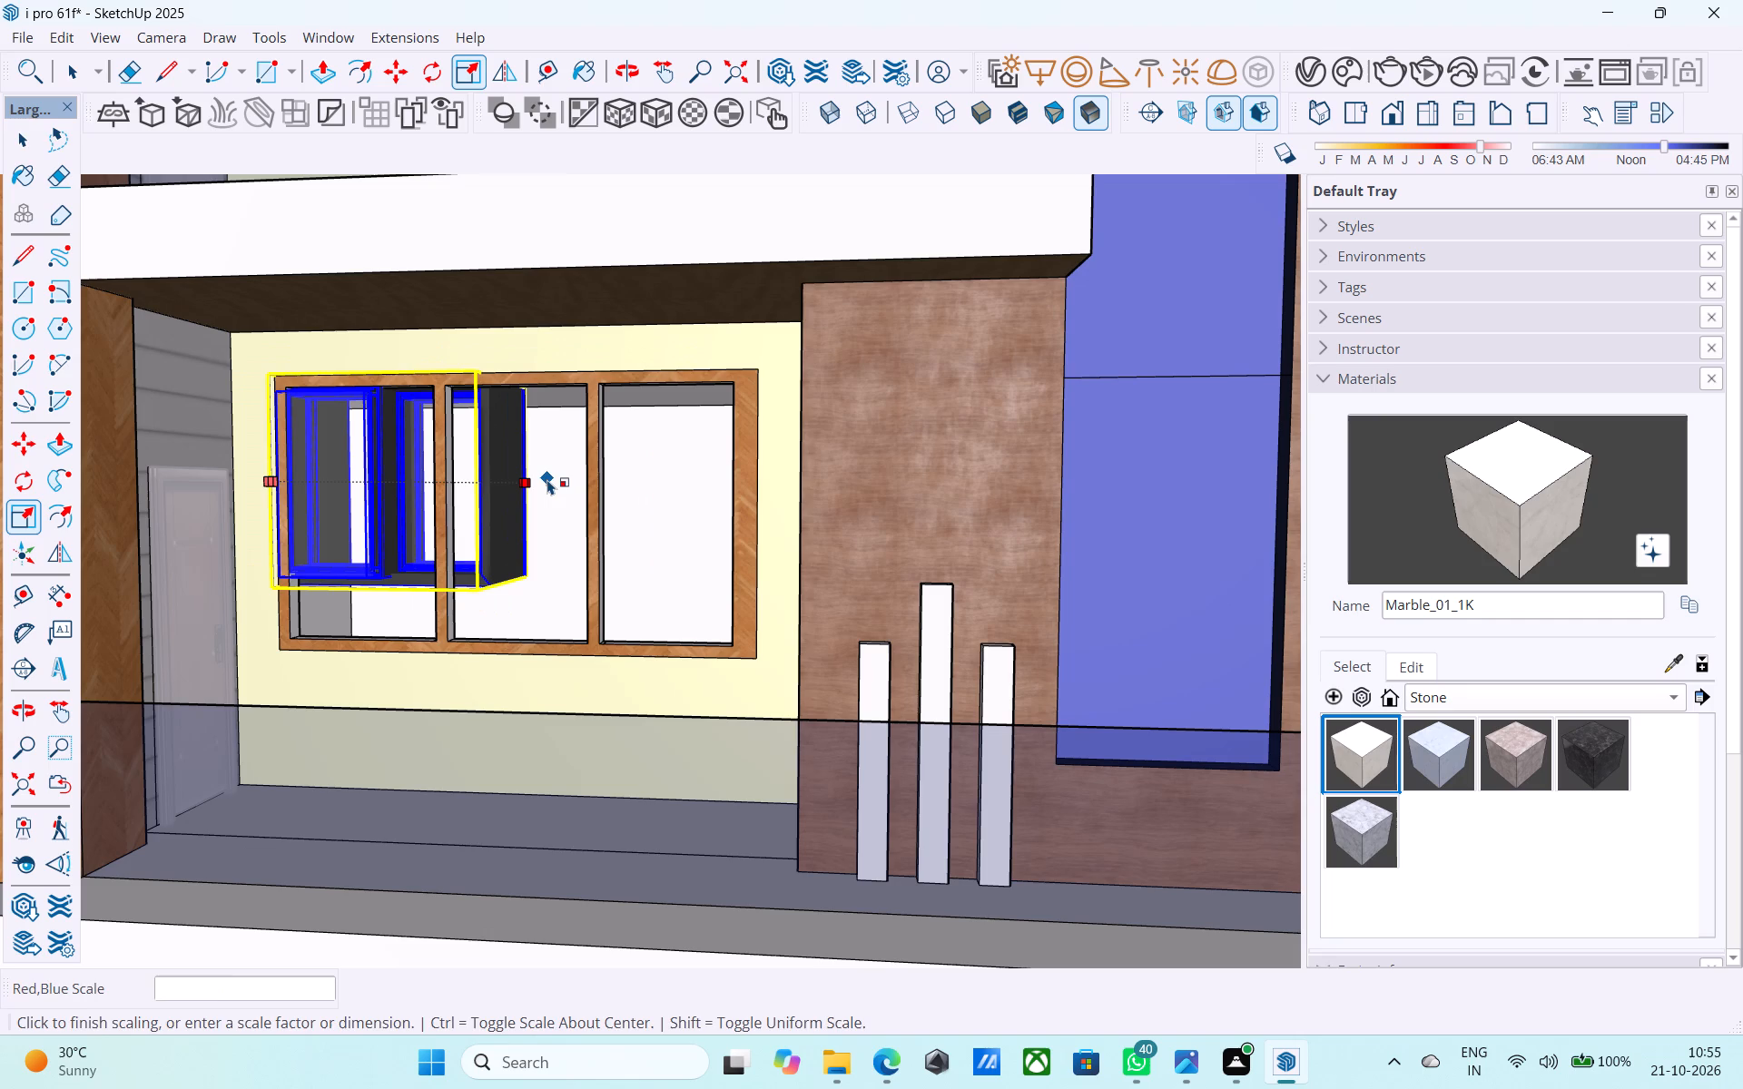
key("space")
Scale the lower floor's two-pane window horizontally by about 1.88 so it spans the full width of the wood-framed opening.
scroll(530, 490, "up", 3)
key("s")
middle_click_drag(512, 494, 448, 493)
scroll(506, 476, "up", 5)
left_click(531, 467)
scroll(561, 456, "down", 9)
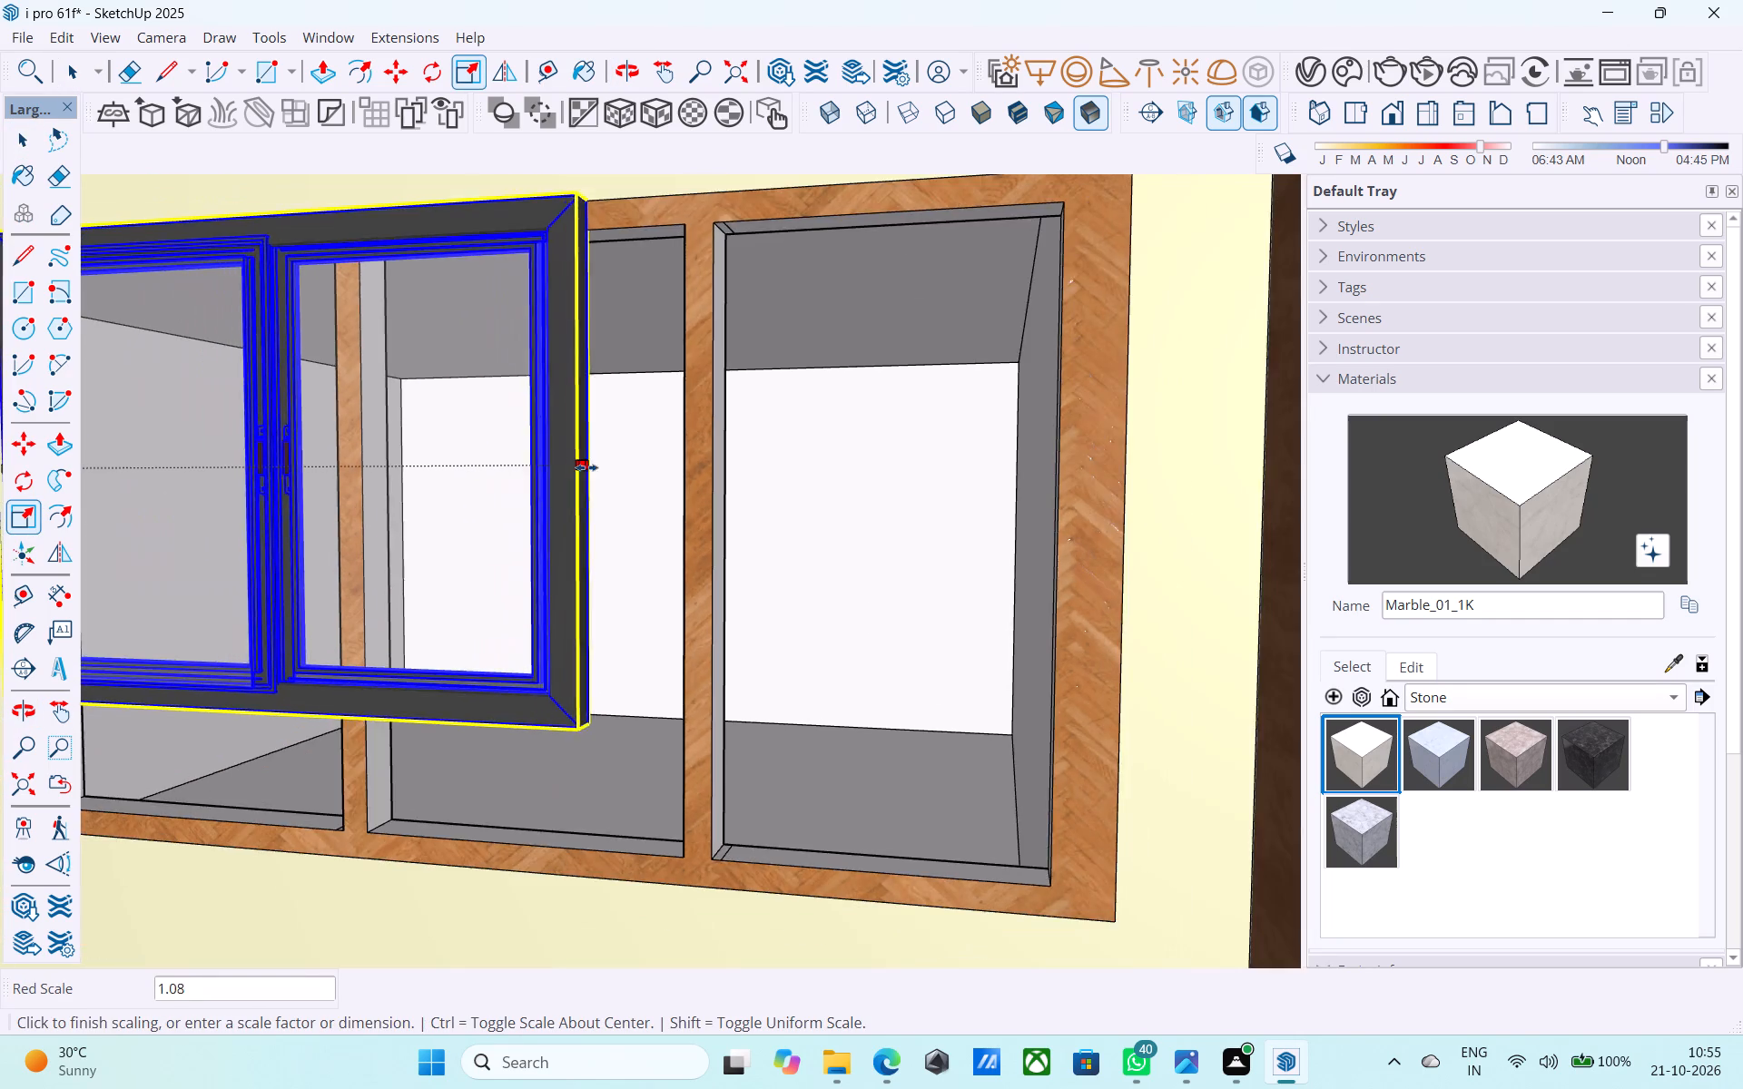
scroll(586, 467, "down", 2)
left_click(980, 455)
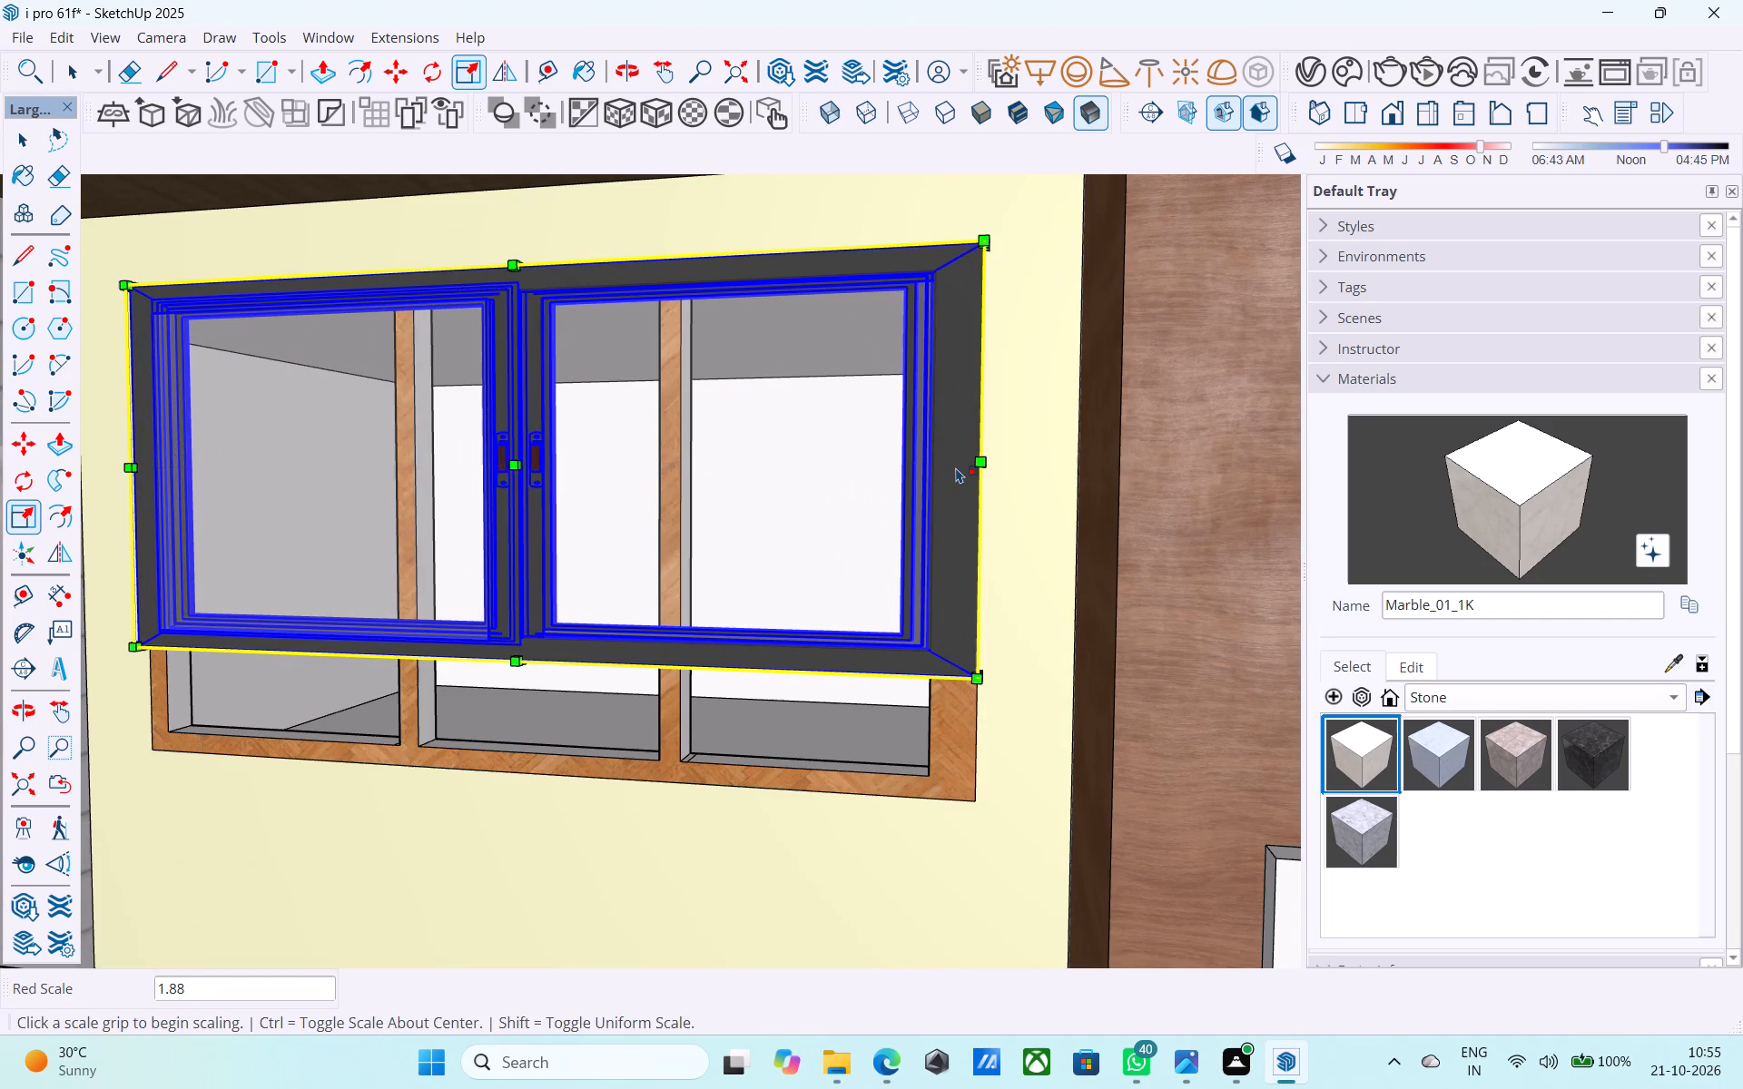
Scale the lower floor's window downward by about 1.30 so it reaches the bottom of the wood frame.
scroll(956, 466, "down", 4)
middle_click_drag(701, 626, 671, 540)
scroll(648, 563, "up", 3)
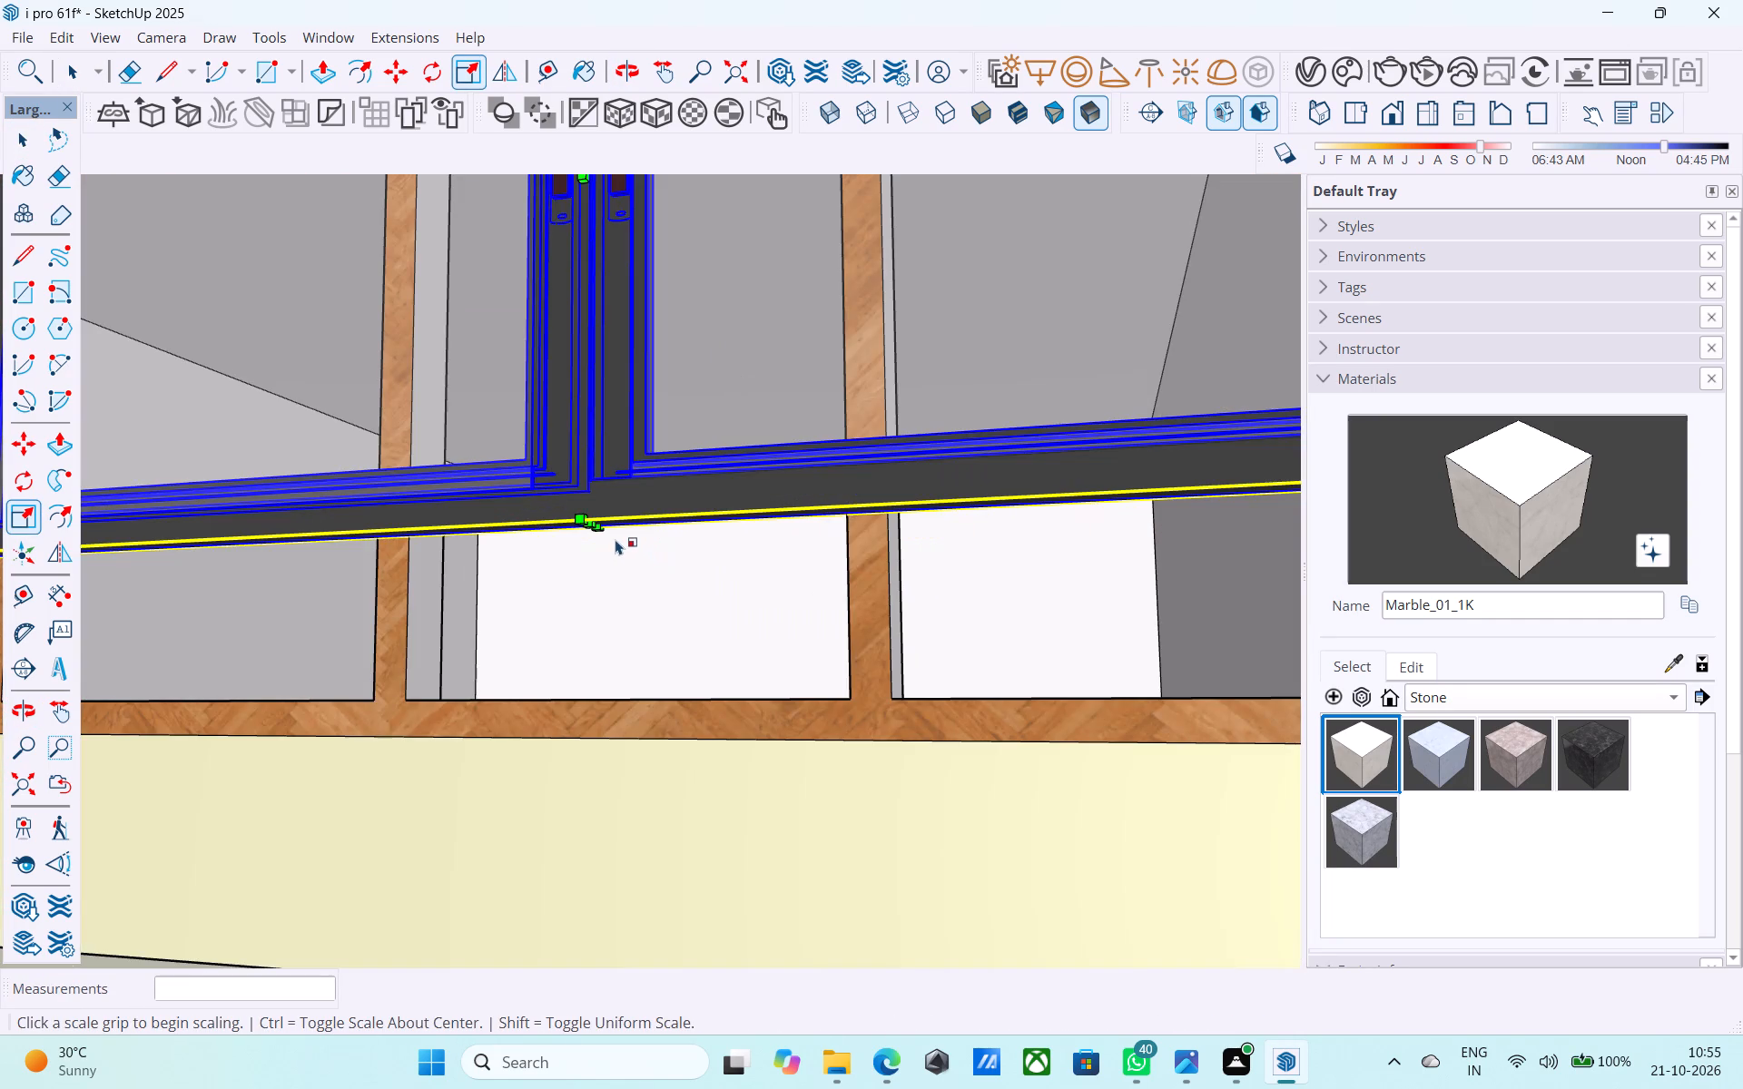
scroll(600, 534, "down", 5)
middle_click_drag(573, 651, 595, 738)
scroll(919, 329, "up", 7)
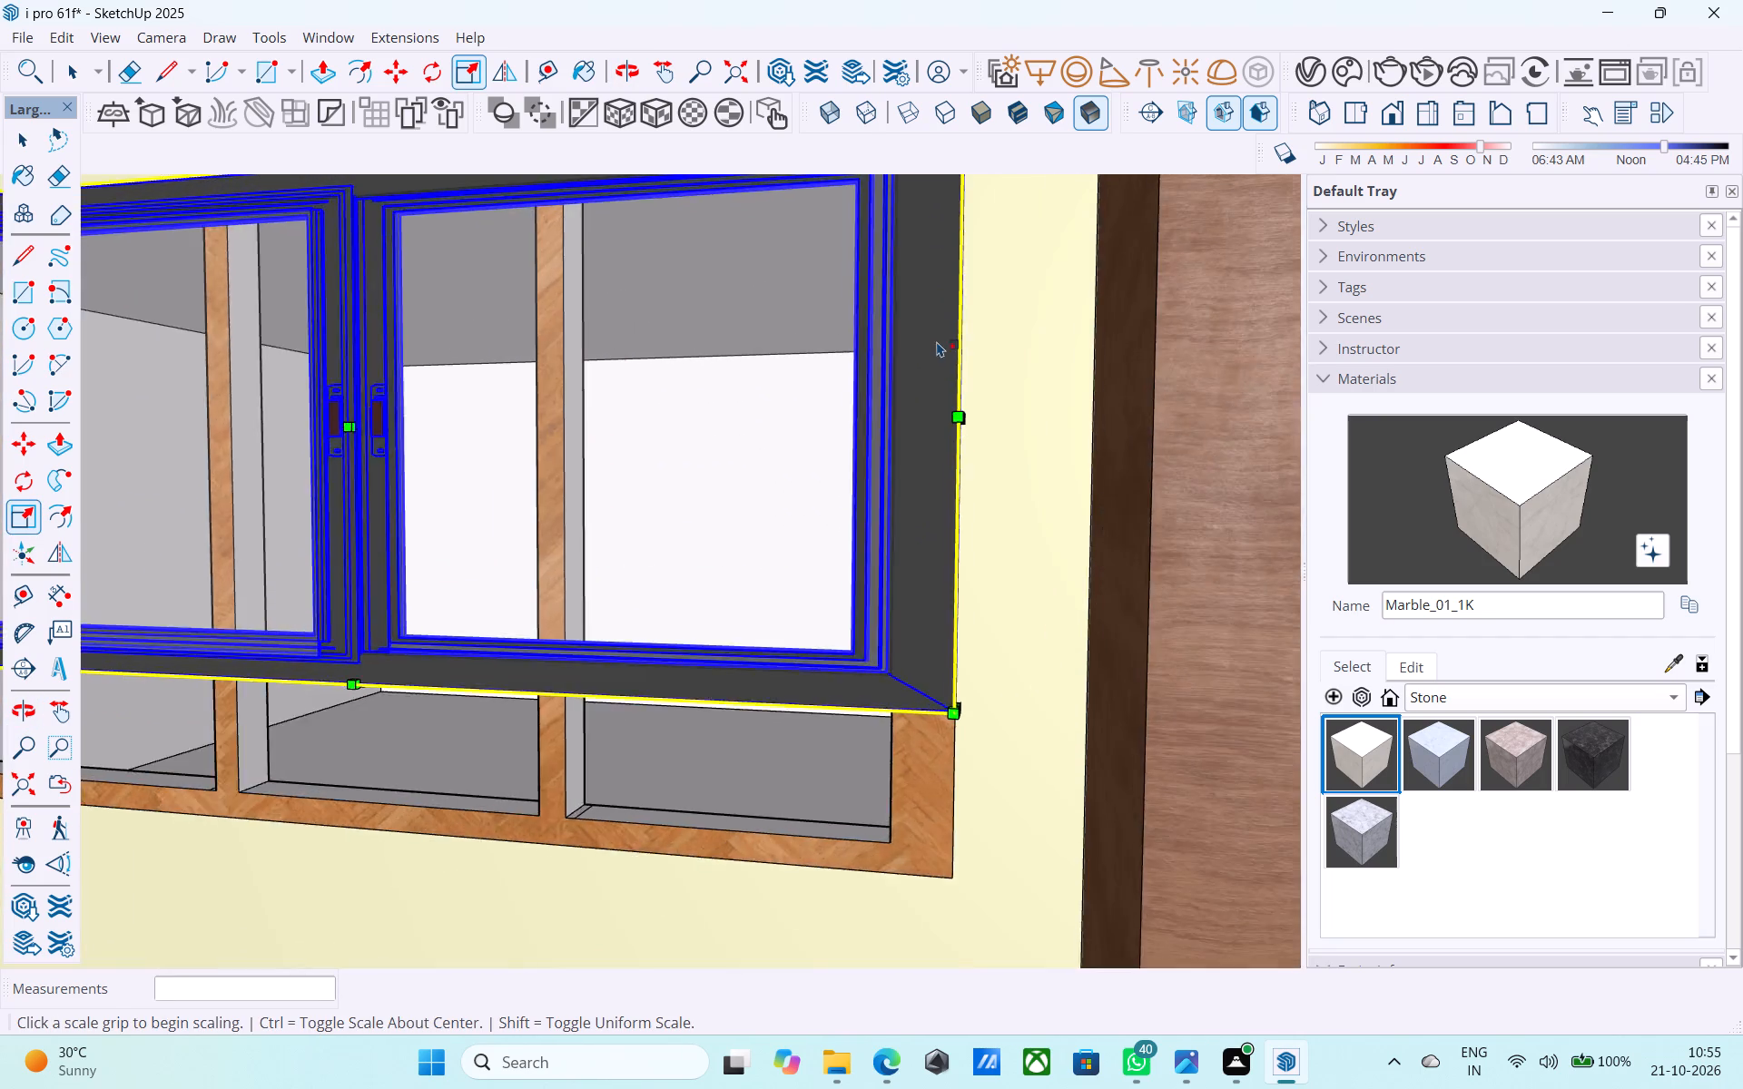
scroll(937, 341, "up", 6)
middle_click_drag(942, 388, 928, 389)
scroll(979, 457, "up", 6)
scroll(979, 470, "down", 16)
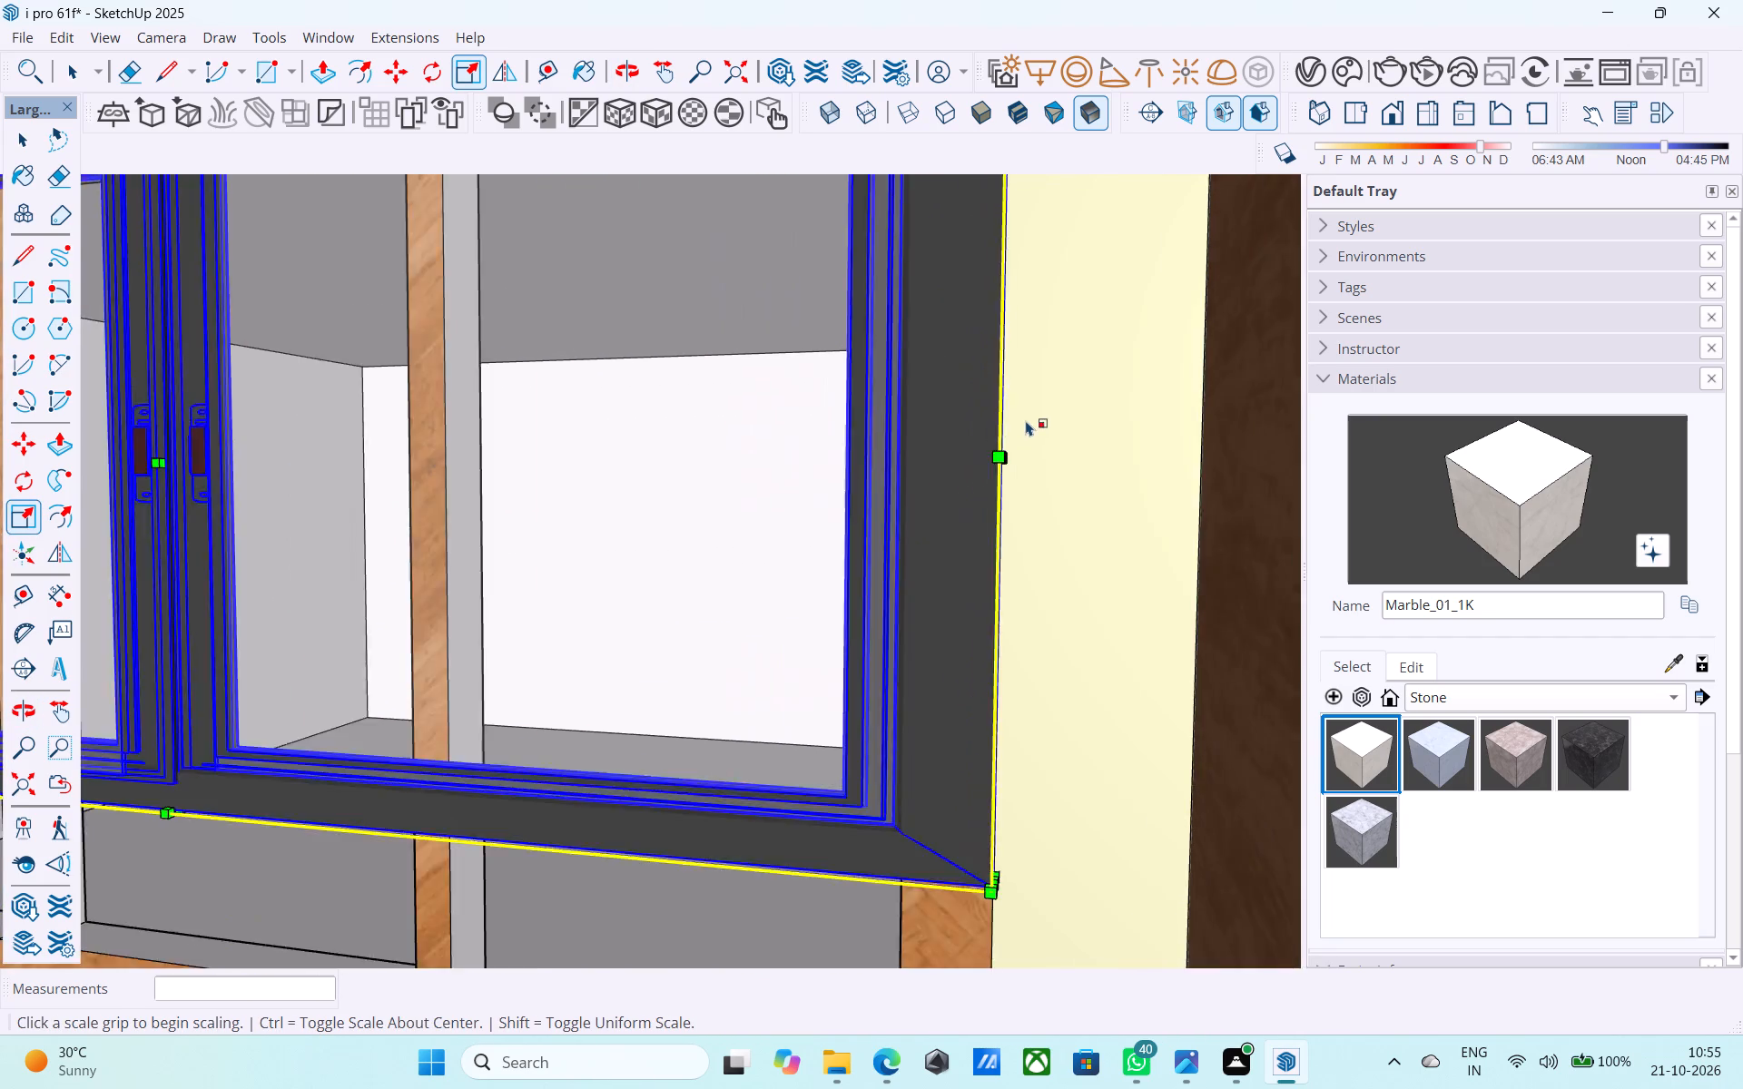
scroll(1026, 420, "down", 3)
middle_click_drag(669, 625, 684, 521)
scroll(561, 711, "up", 4)
scroll(531, 719, "down", 2)
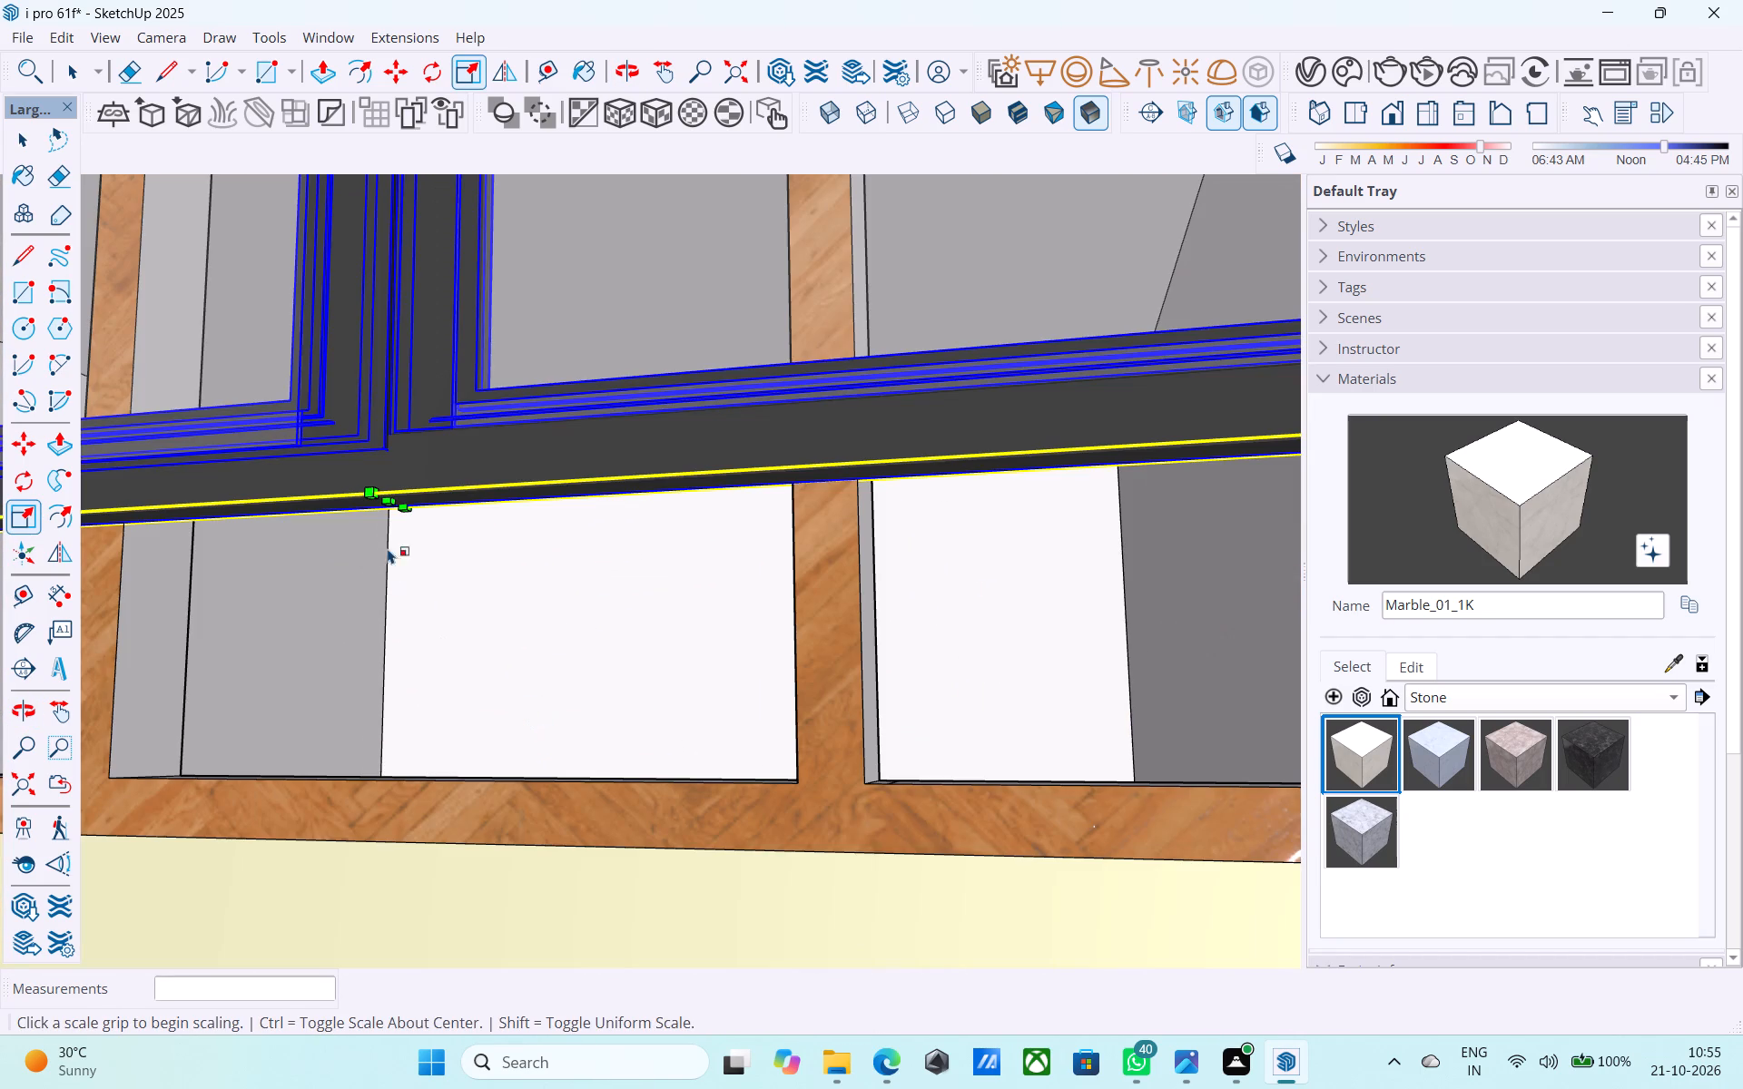
left_click(381, 505)
scroll(370, 591, "down", 4)
scroll(370, 594, "up", 2)
scroll(370, 594, "down", 2)
middle_click_drag(370, 608, 377, 710)
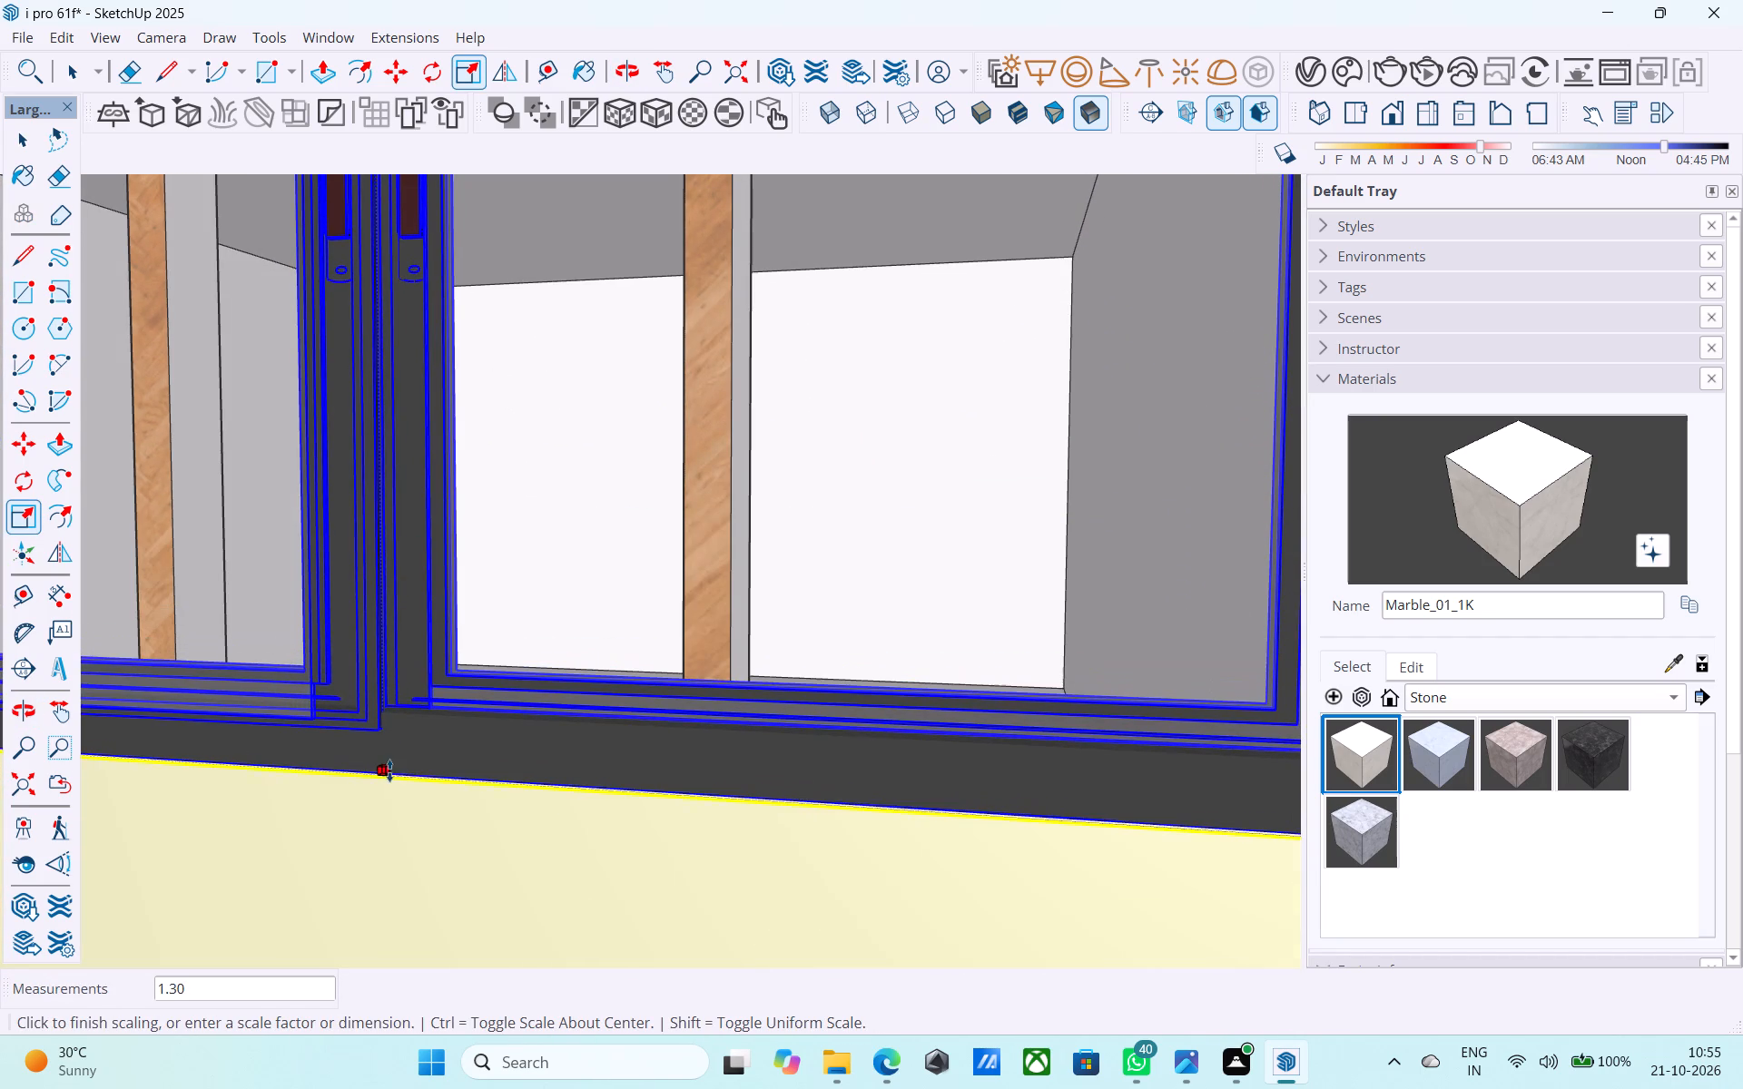
left_click(389, 773)
scroll(389, 771, "down", 20)
scroll(389, 771, "down", 3)
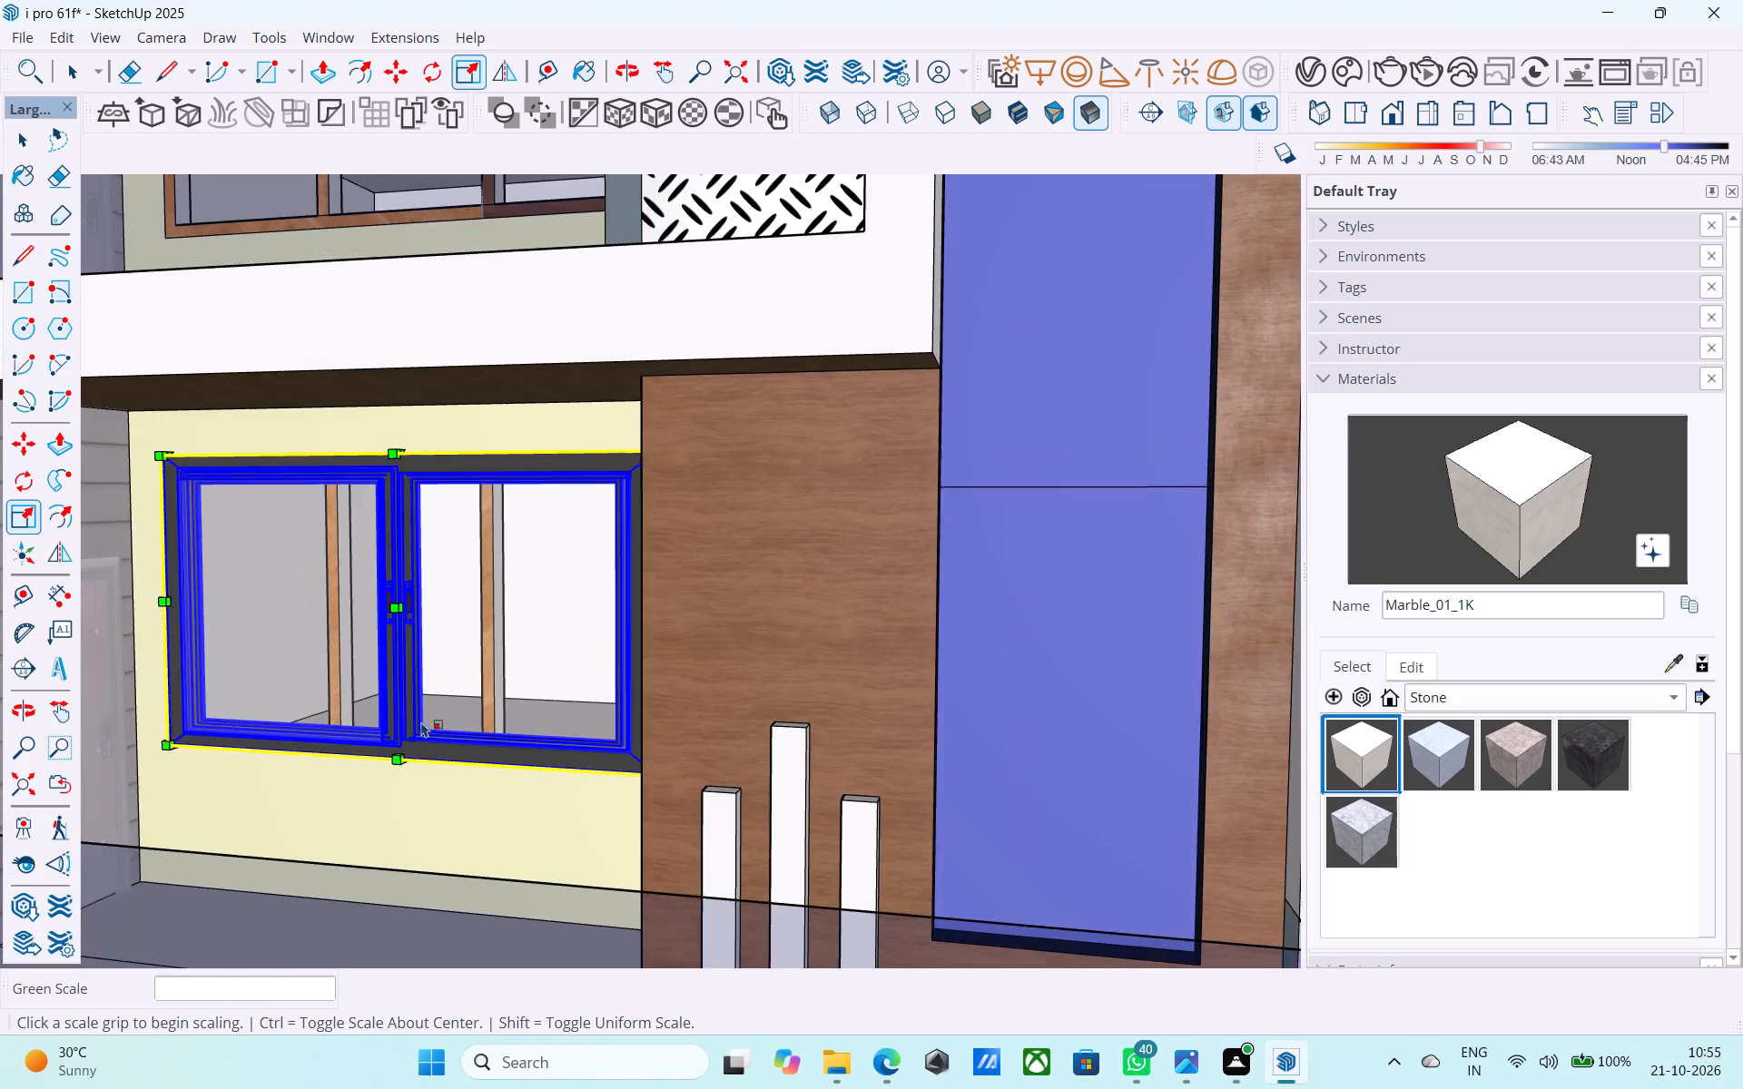
Examine how the stretched lower window sits in the facade from several angles.
middle_click_drag(421, 721, 590, 685)
scroll(548, 647, "down", 15)
middle_click_drag(519, 582, 476, 611)
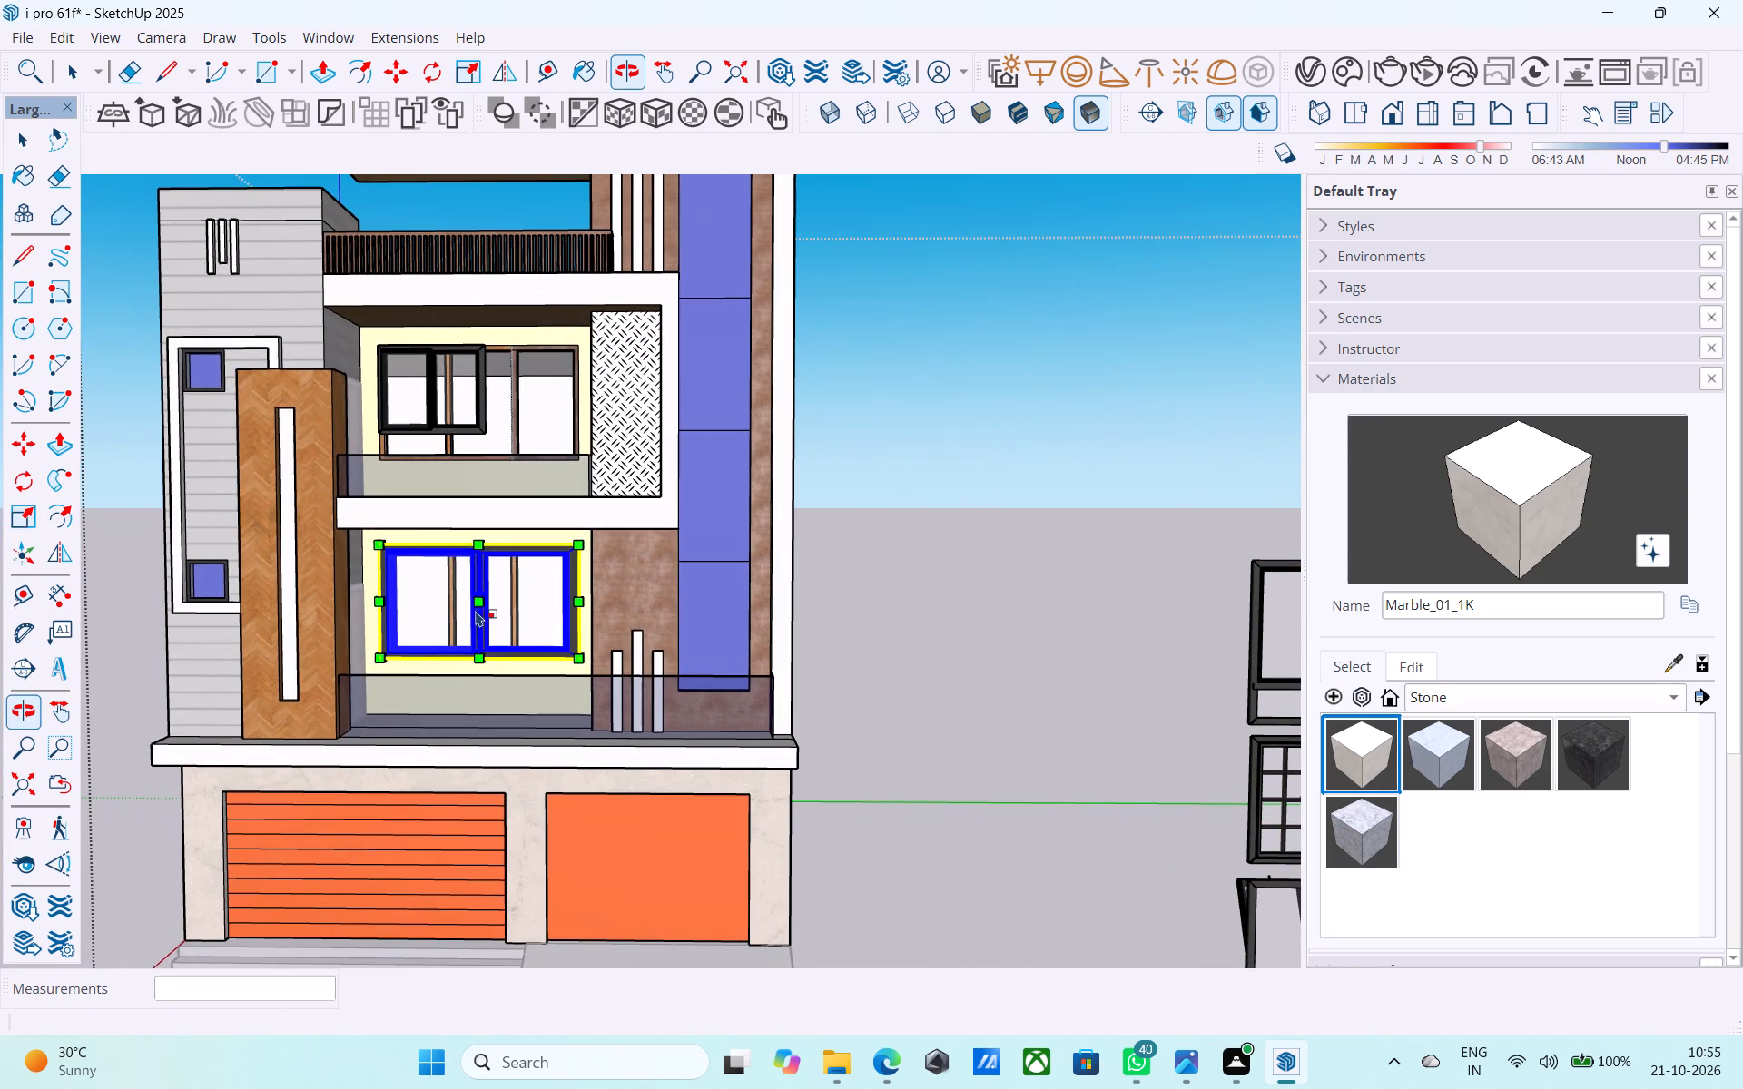
key("space")
left_click(749, 454)
left_click(931, 402)
scroll(606, 449, "down", 5)
middle_click_drag(587, 452, 526, 454)
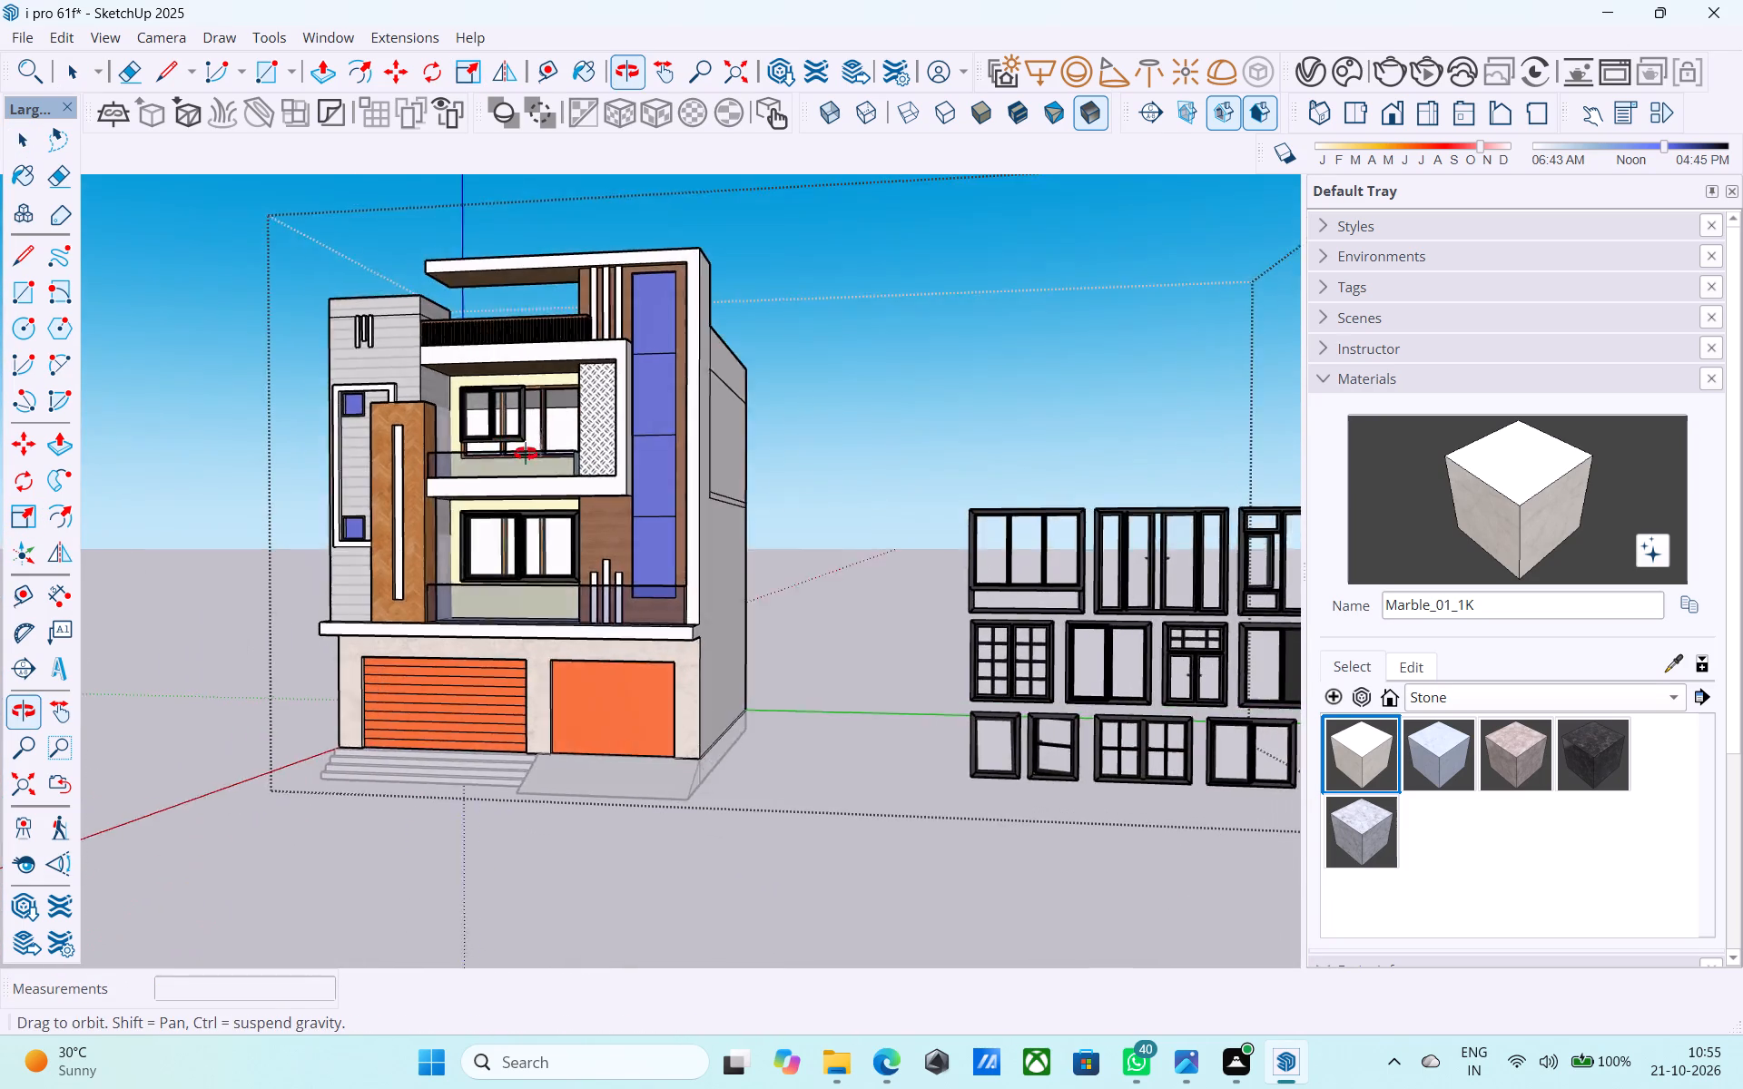
middle_click_drag(526, 454, 546, 446)
Scale the lower floor's window width by about 0.68 so its free side ends at the opening's second mullion.
scroll(548, 515, "up", 12)
left_click(603, 529)
scroll(607, 532, "up", 5)
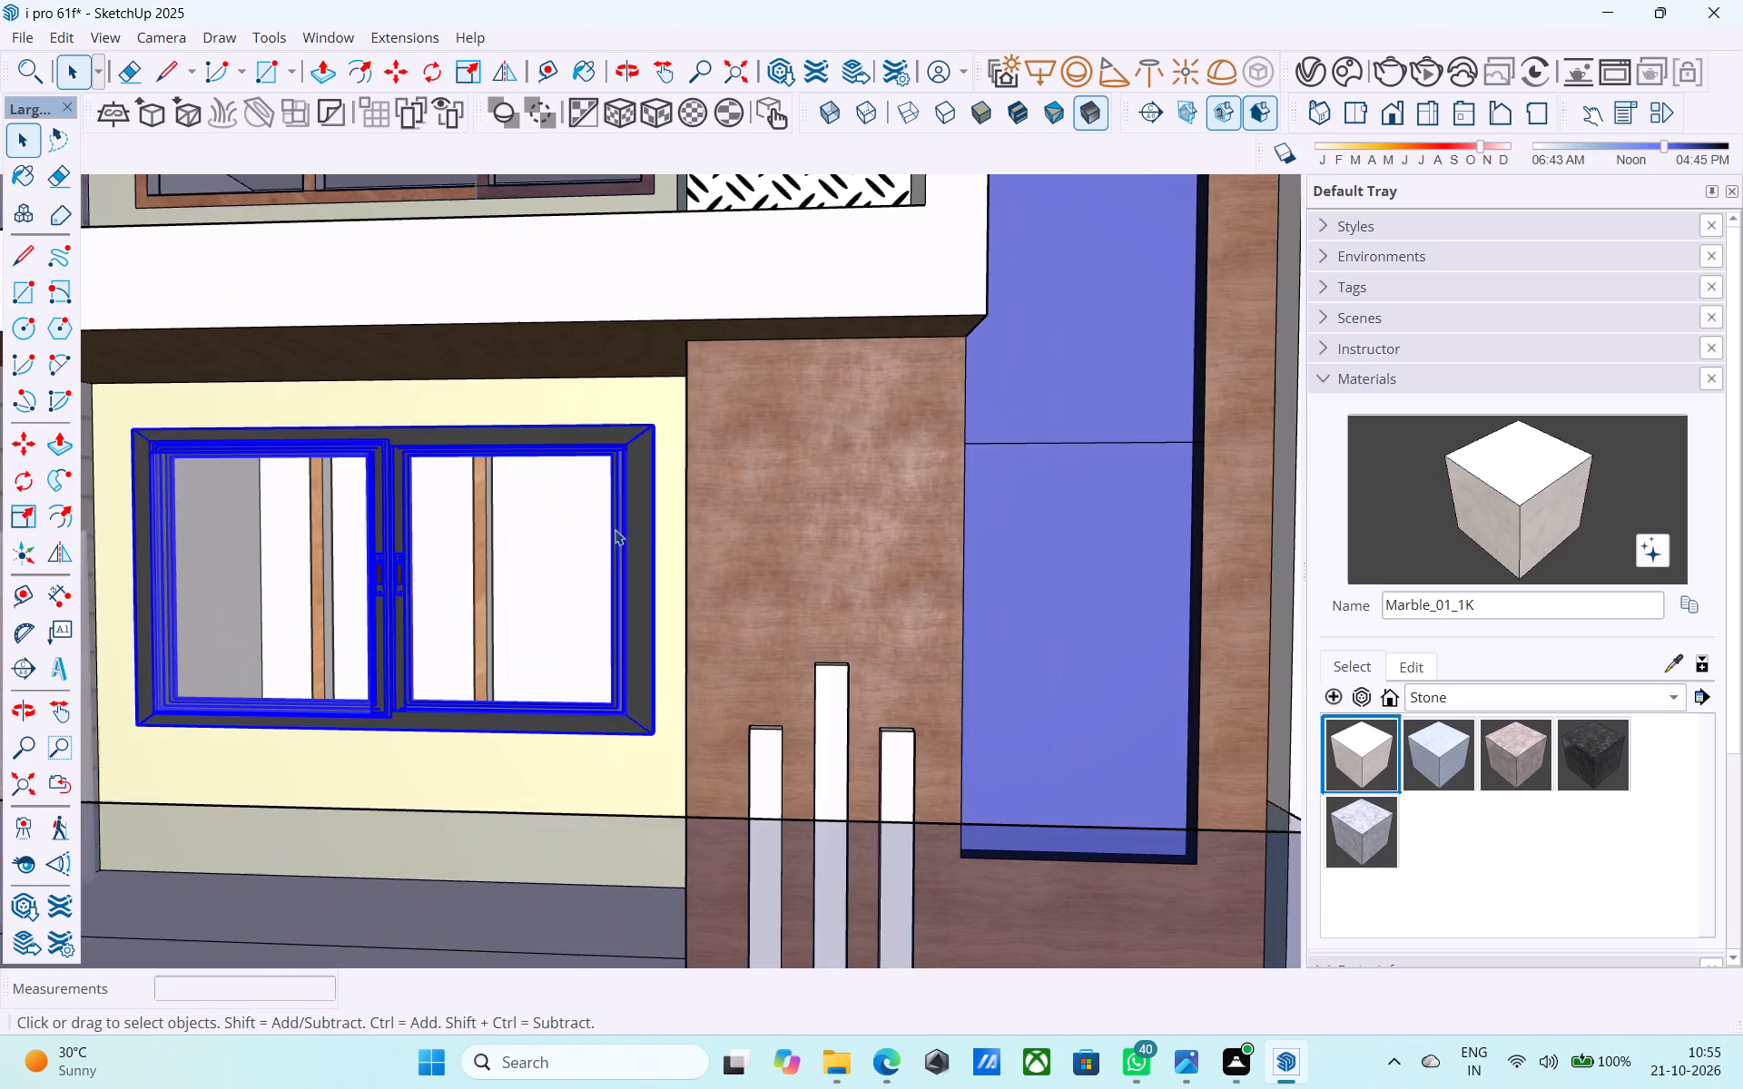
scroll(629, 515, "up", 4)
key("s")
scroll(656, 578, "up", 5)
middle_click_drag(657, 585, 653, 580)
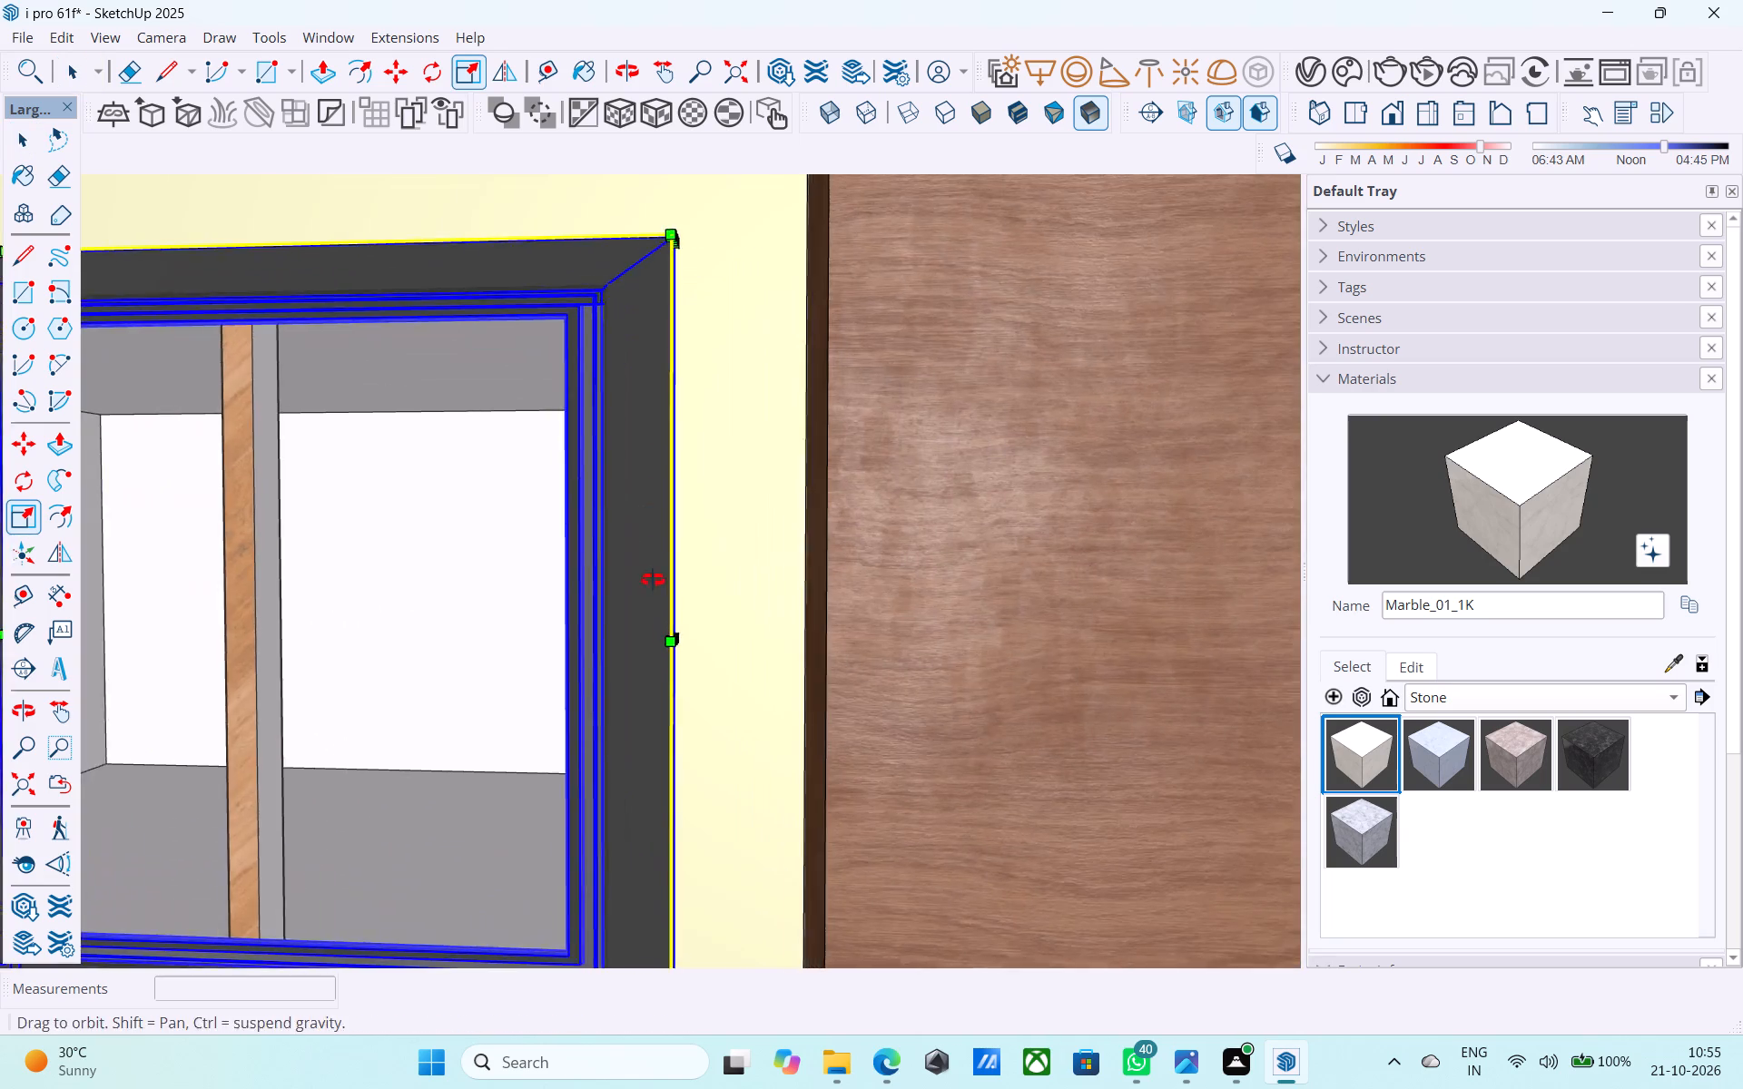
middle_click_drag(653, 580, 655, 573)
scroll(701, 657, "up", 5)
middle_click_drag(665, 669, 638, 652)
scroll(638, 653, "up", 2)
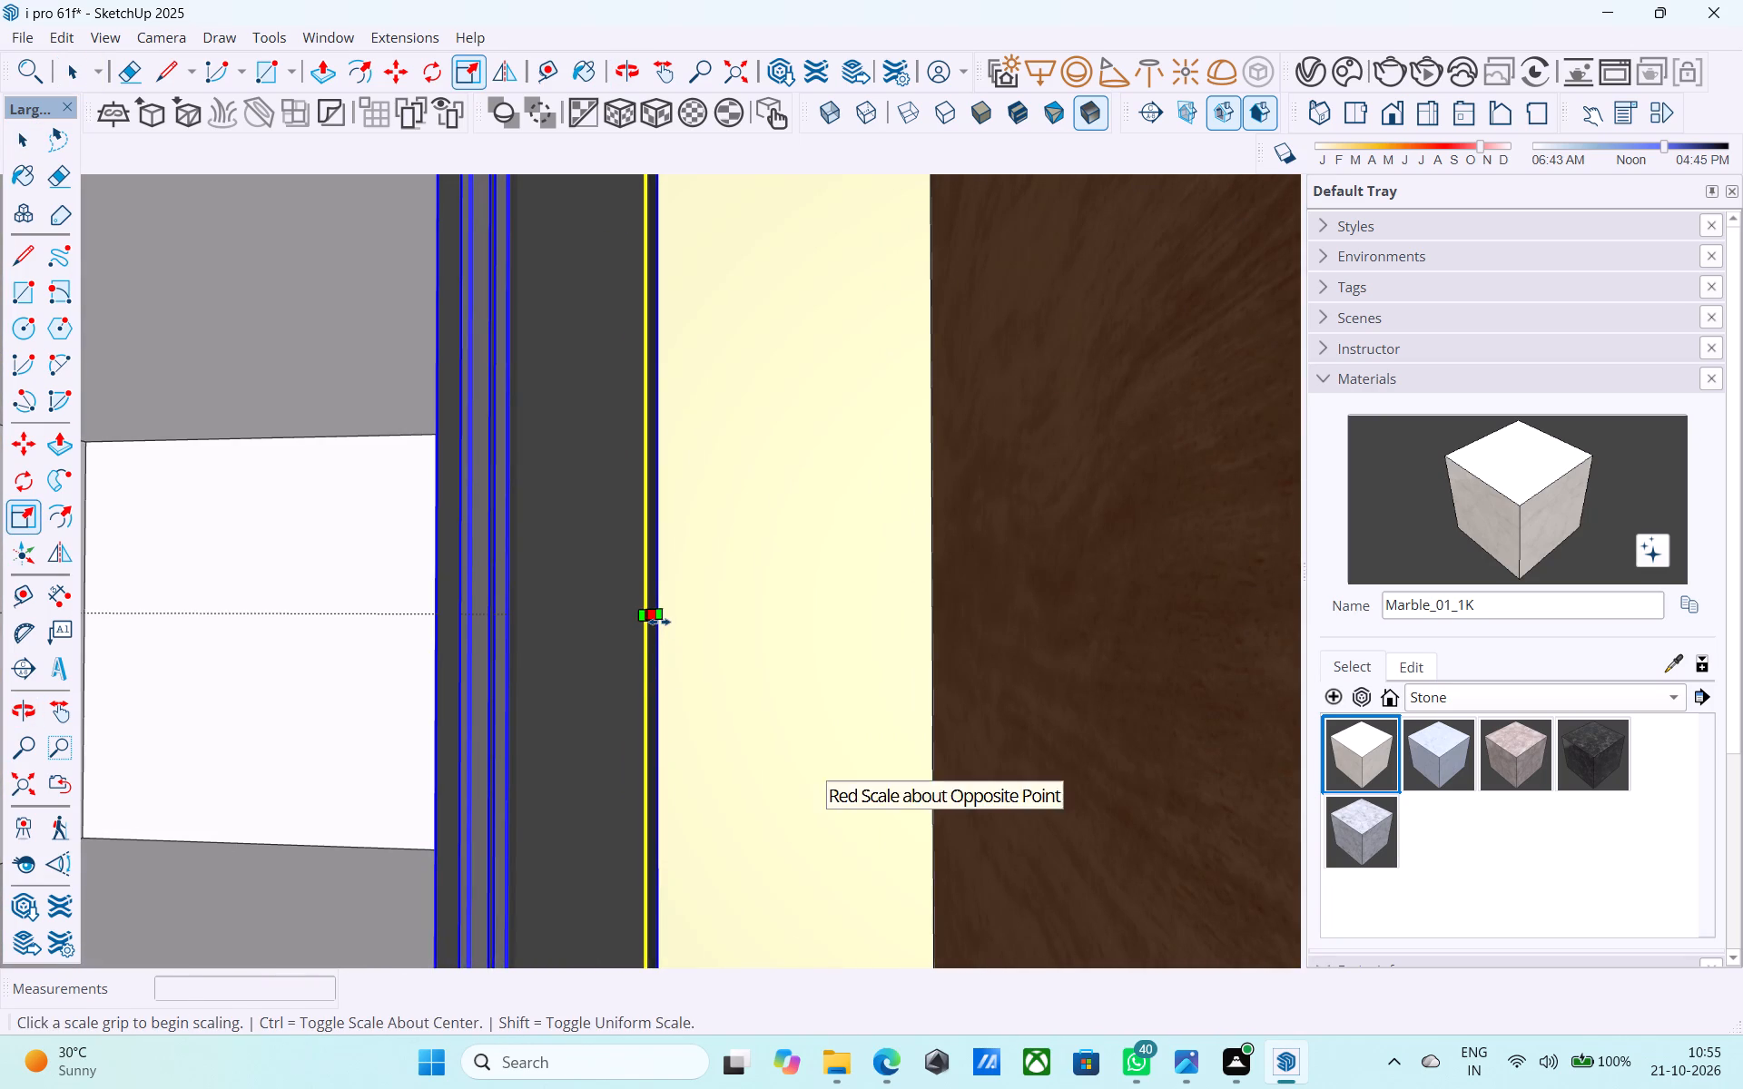
left_click(659, 621)
scroll(511, 674, "down", 18)
middle_click_drag(579, 647, 614, 637)
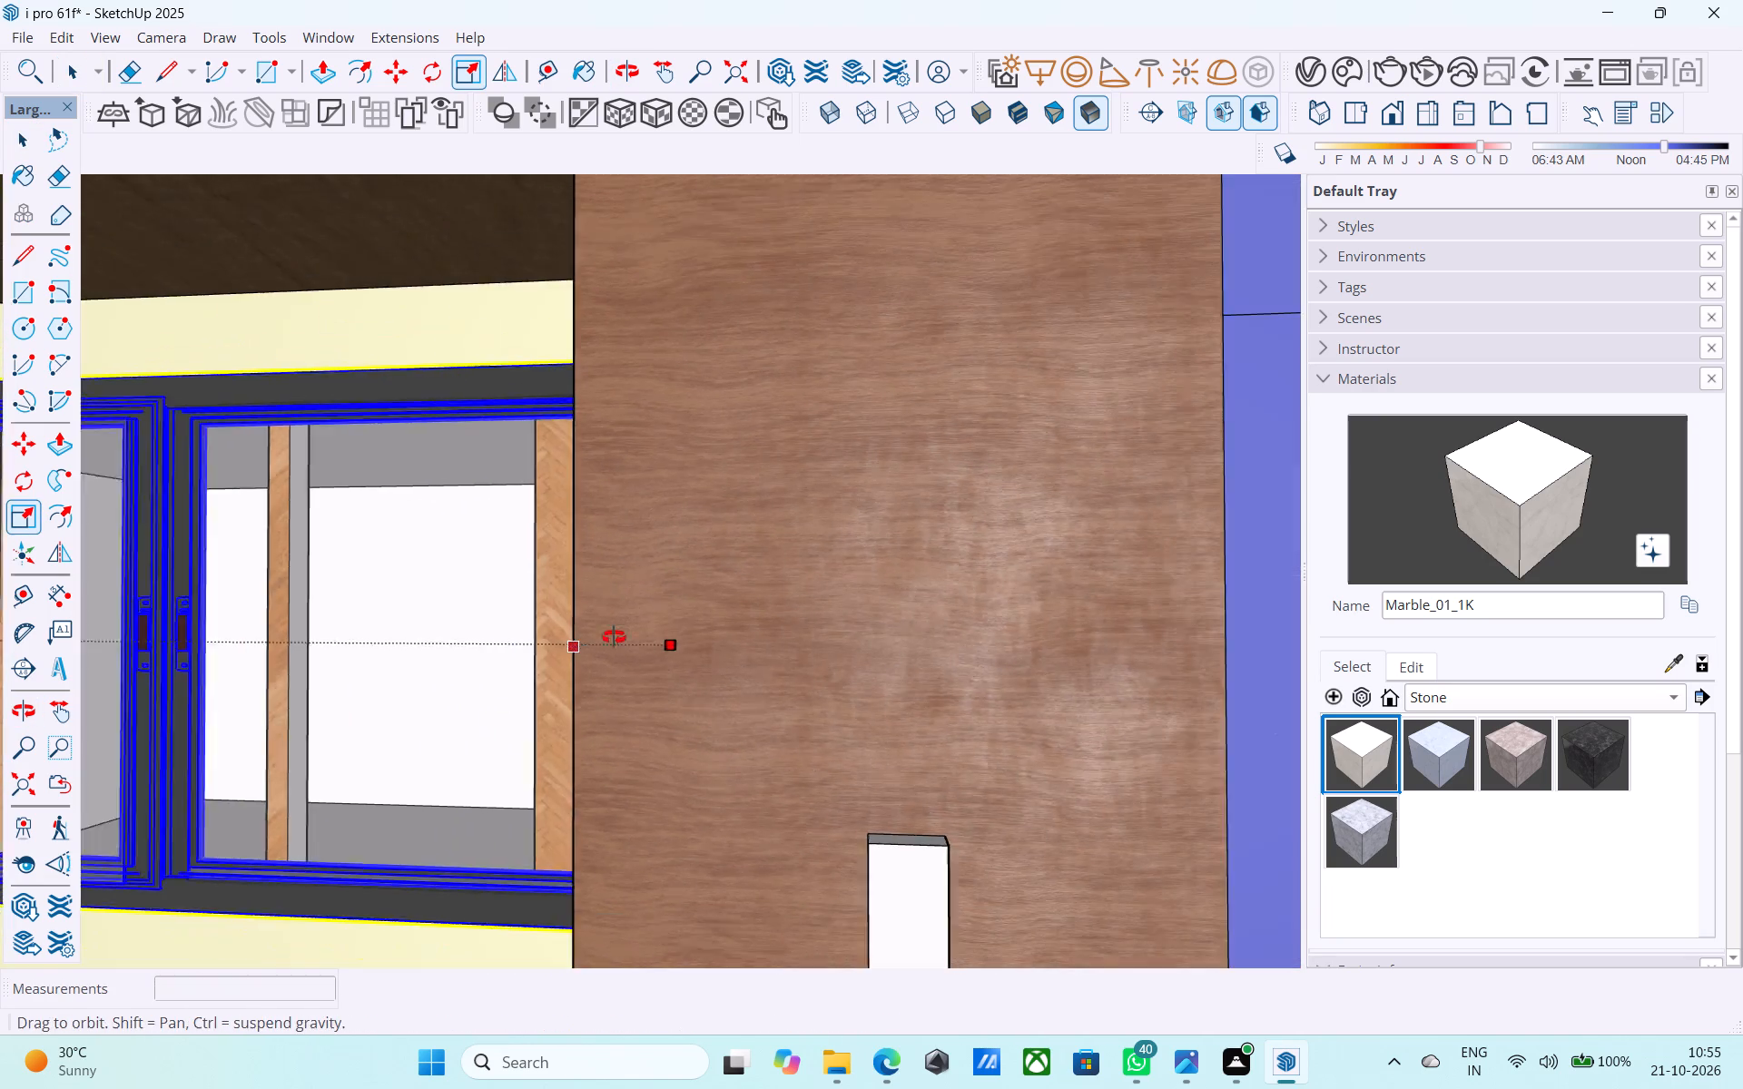
middle_click_drag(614, 637, 704, 618)
scroll(710, 619, "down", 6)
left_click(240, 644)
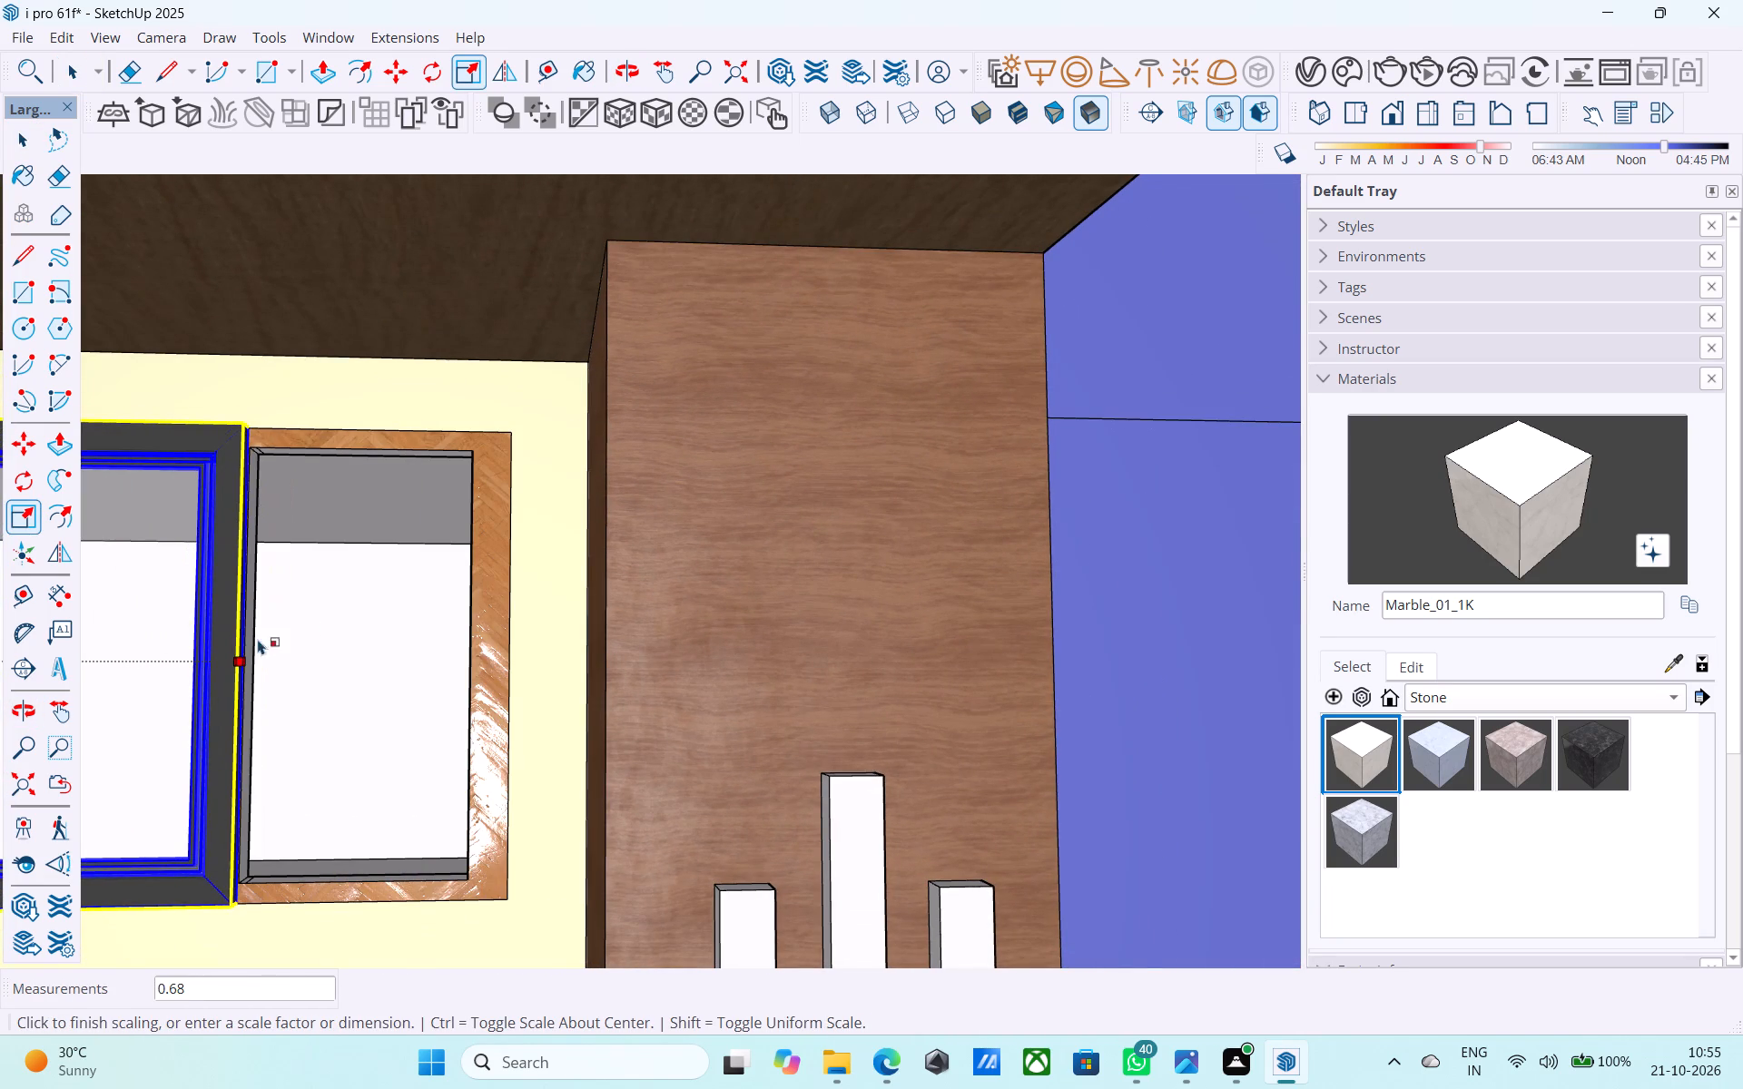
Uniformly scale the upper balcony's two-pane window from its lower corner to the frame's bottom edge beside the second mullion.
scroll(409, 585, "down", 11)
middle_click_drag(432, 652, 432, 714)
scroll(291, 383, "up", 9)
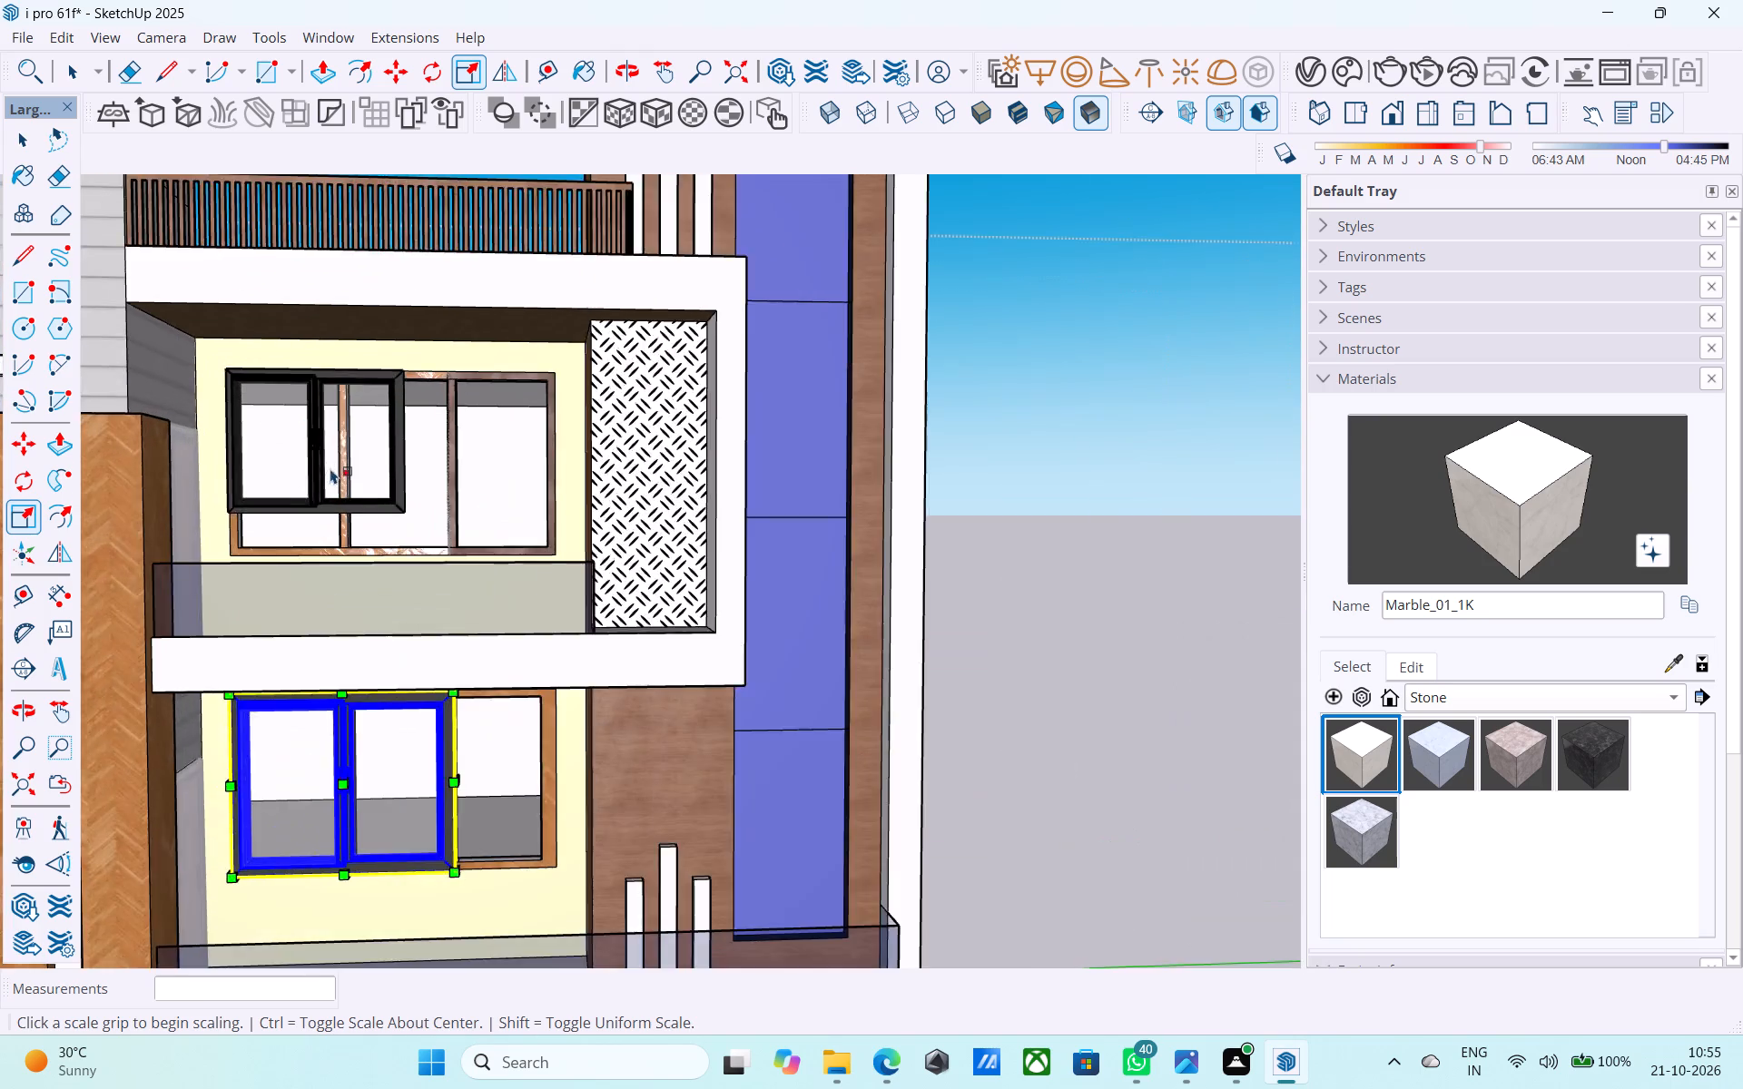
scroll(330, 468, "up", 5)
key("space")
left_click(321, 540)
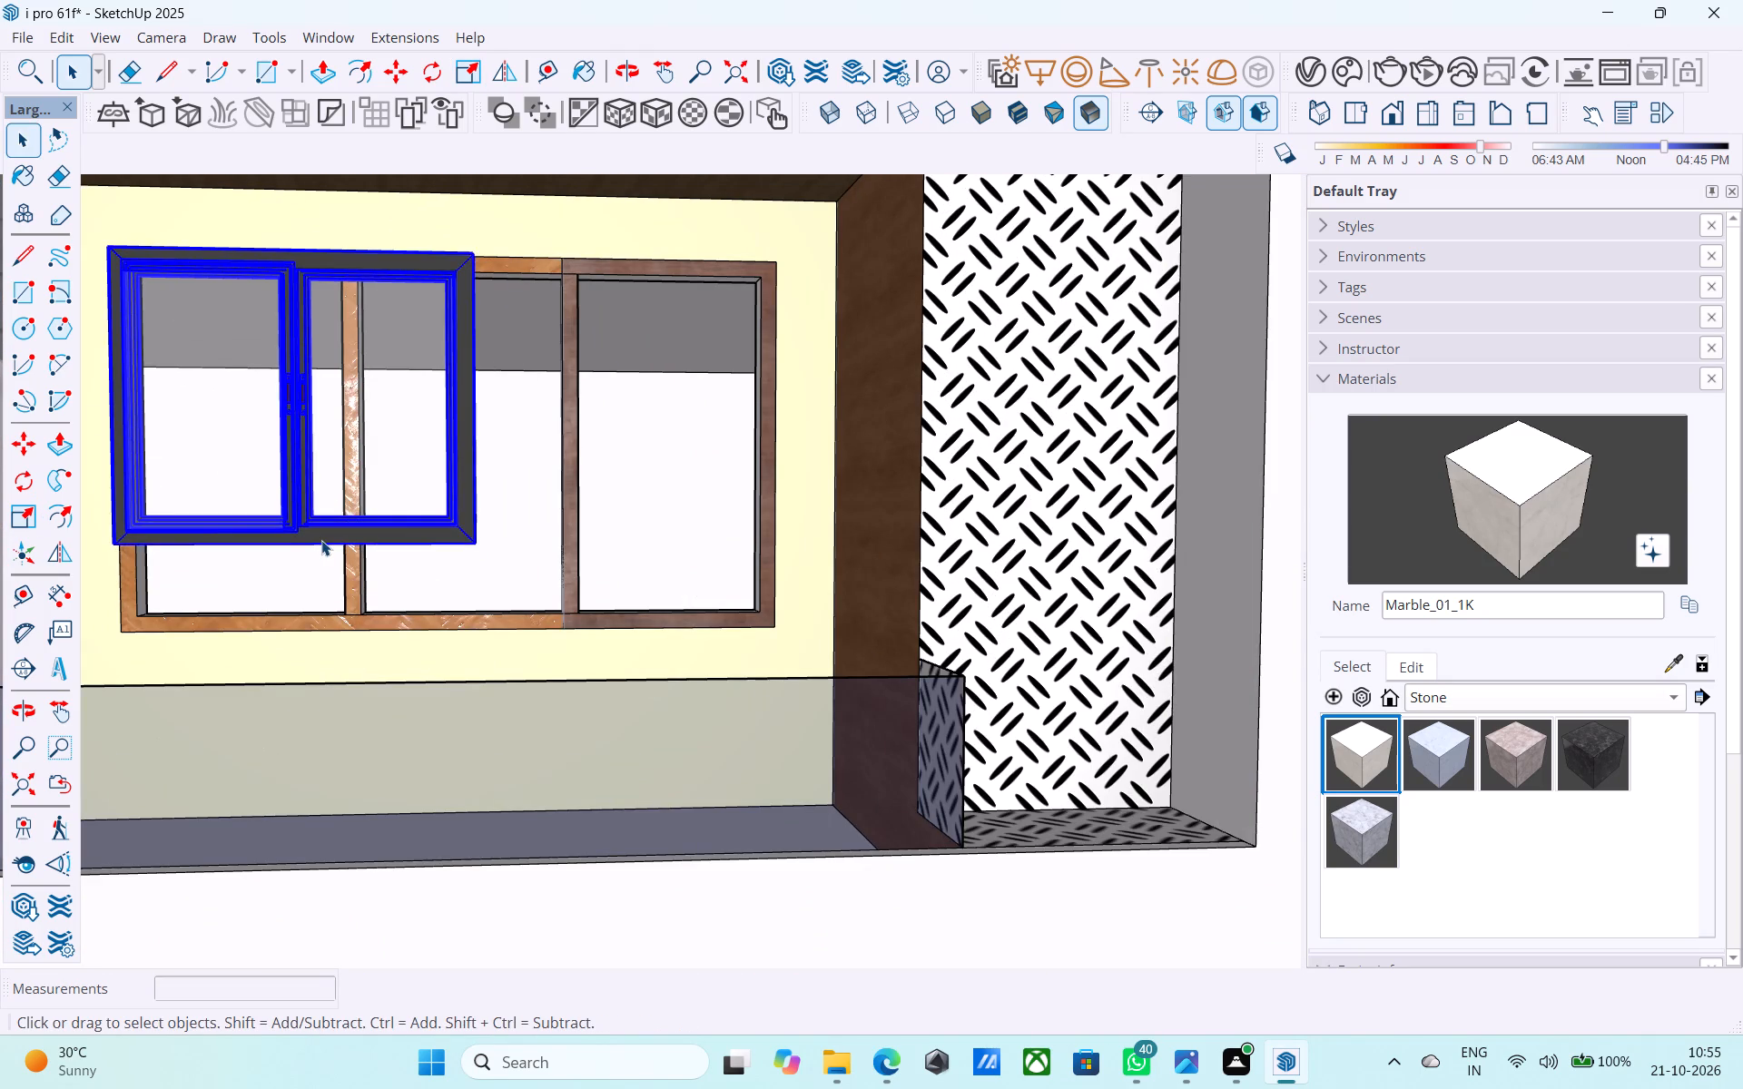
key("s")
left_click(471, 541)
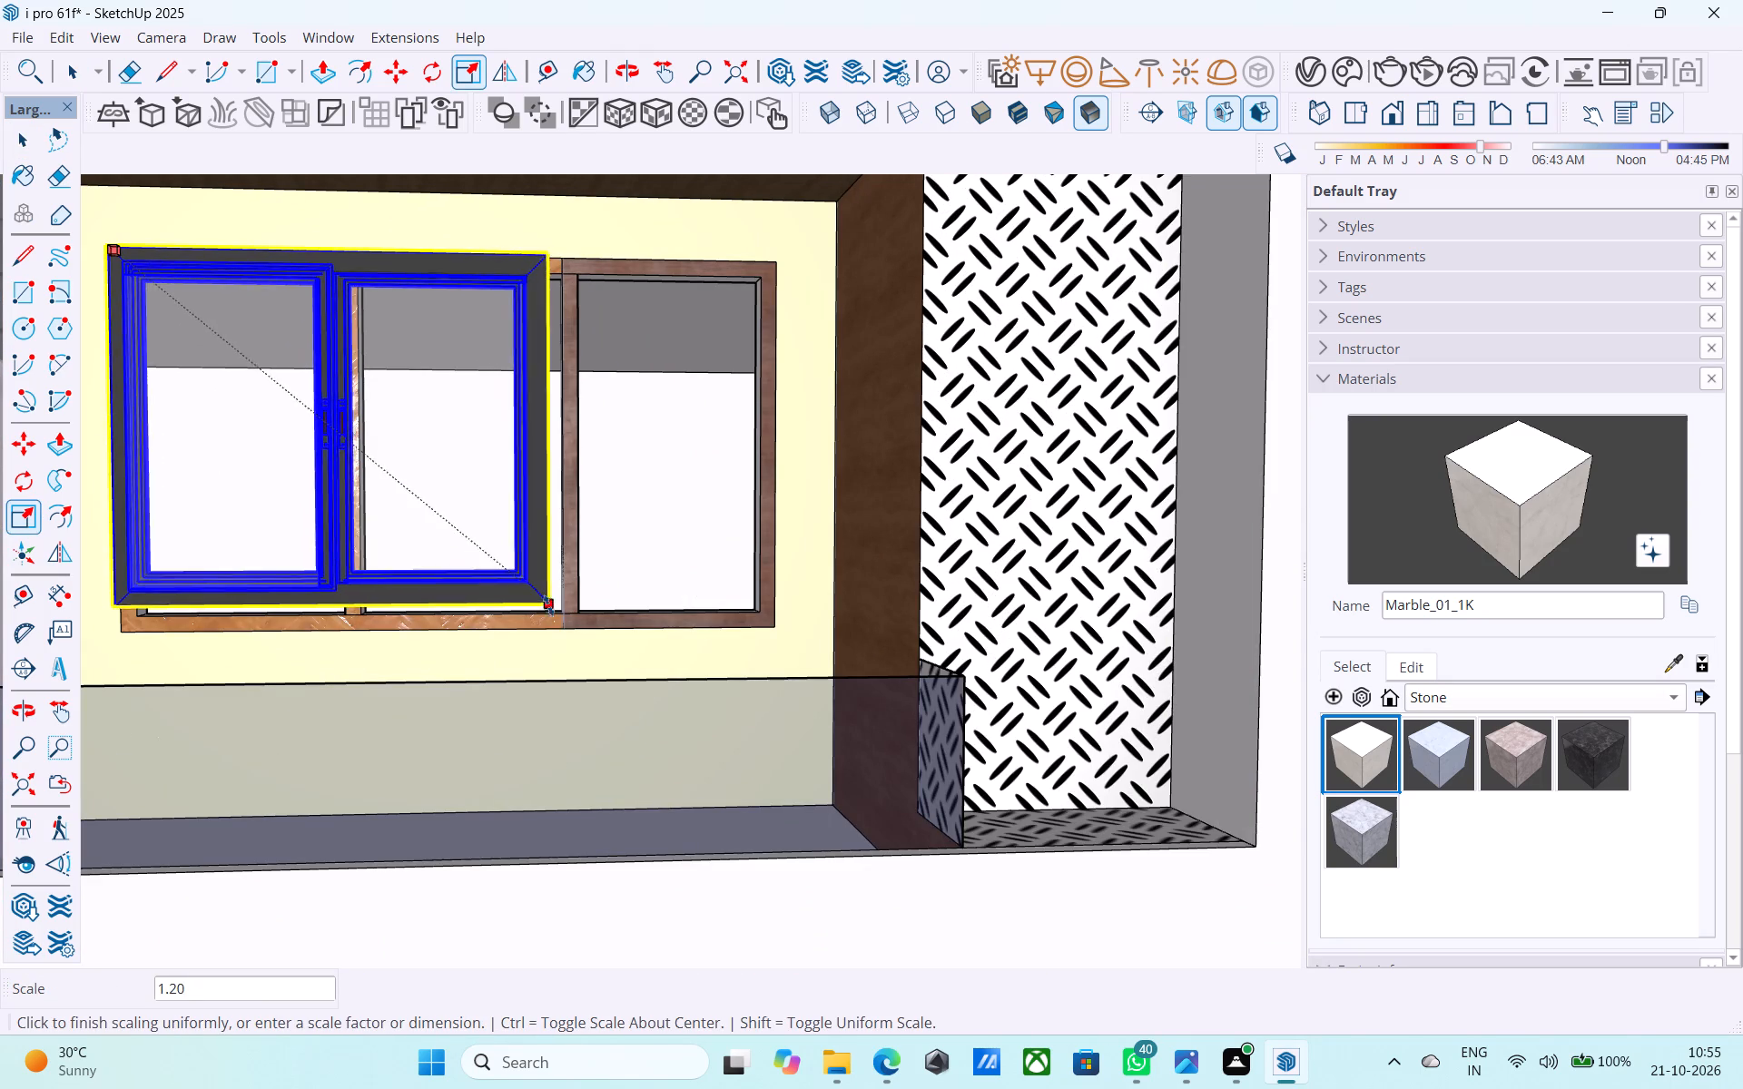
left_click(576, 633)
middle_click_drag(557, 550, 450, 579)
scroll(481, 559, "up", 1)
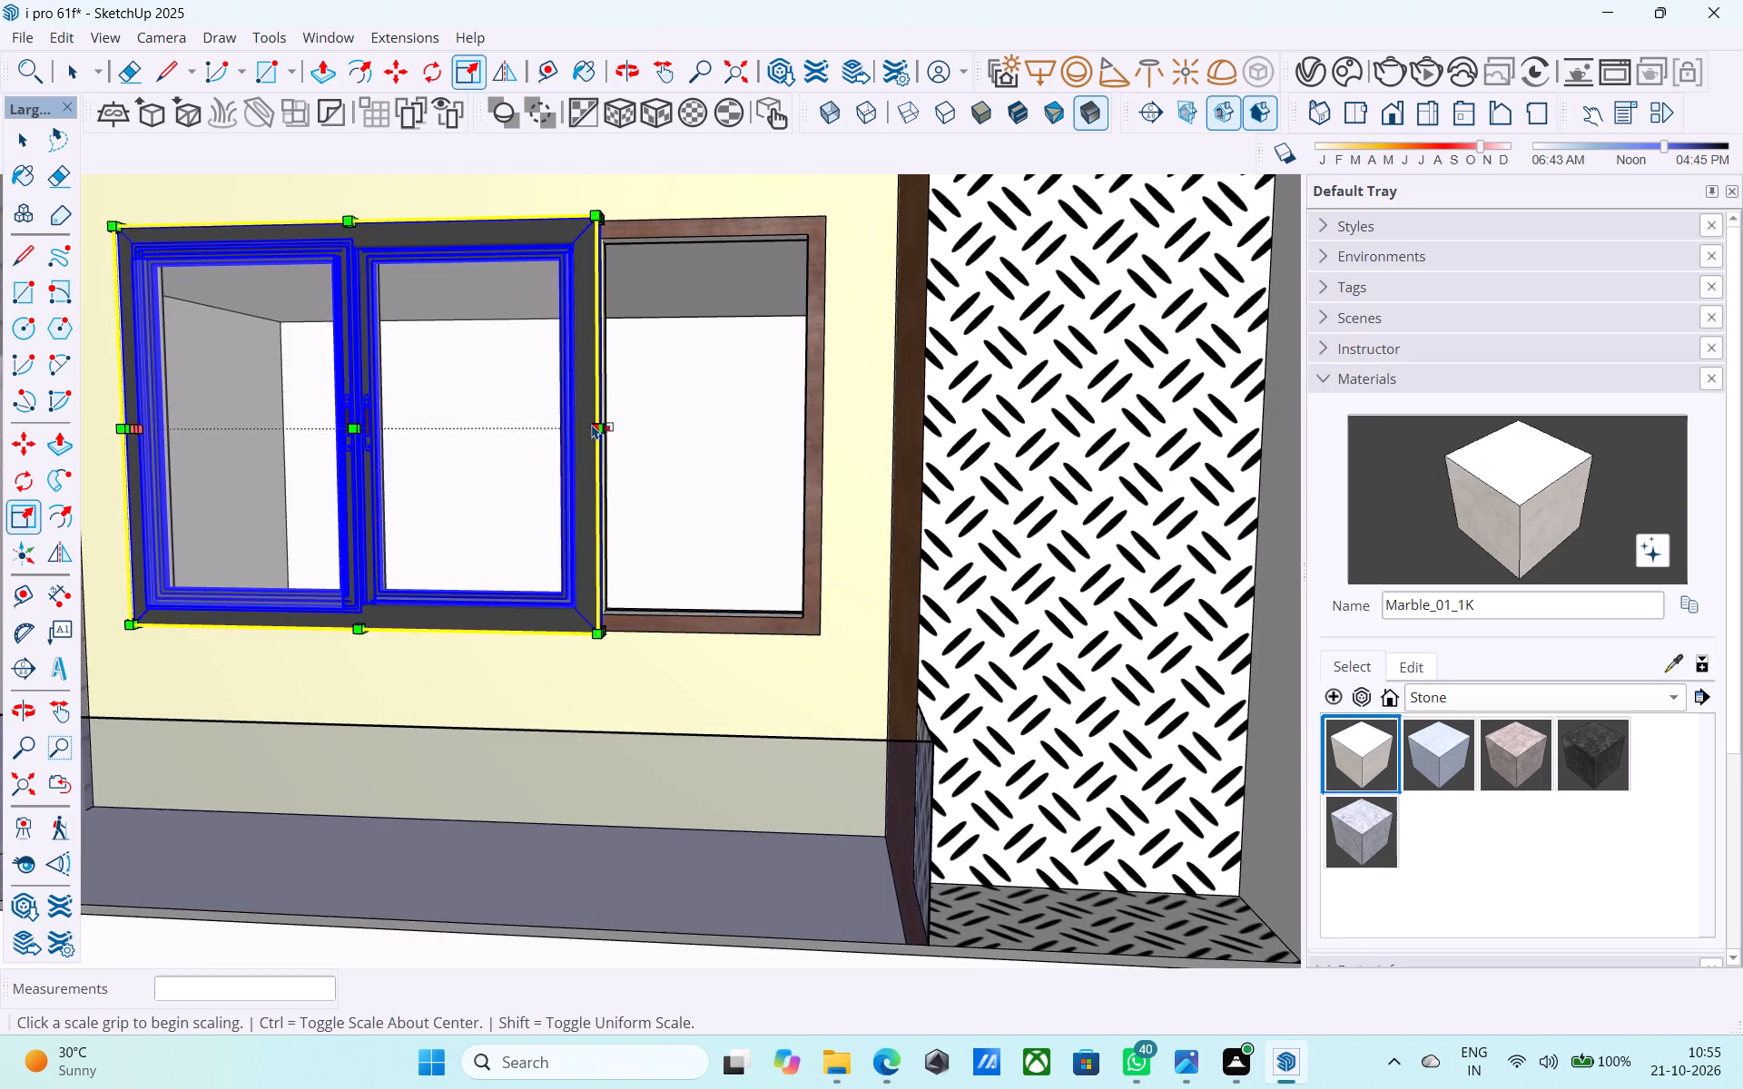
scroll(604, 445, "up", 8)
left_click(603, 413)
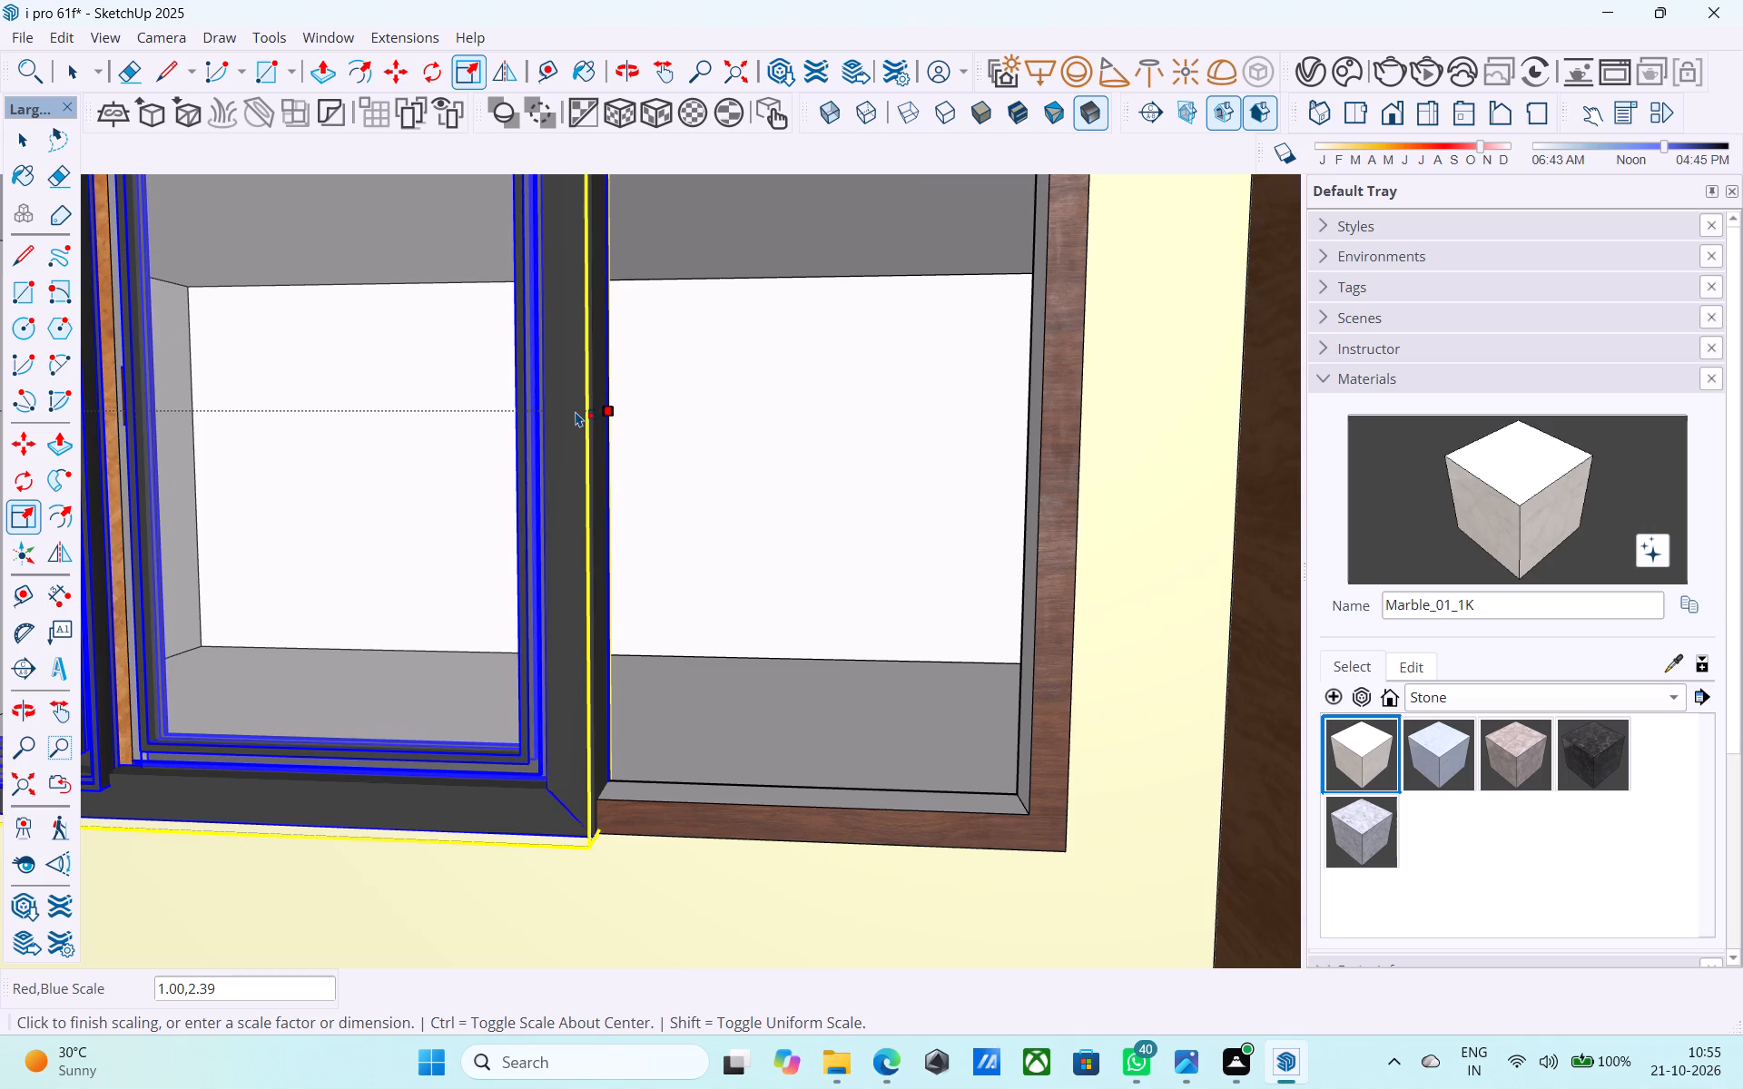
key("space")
Fine-tune the upper window's width at the second mullion with a red-axis scale of about 1.00.
key("s")
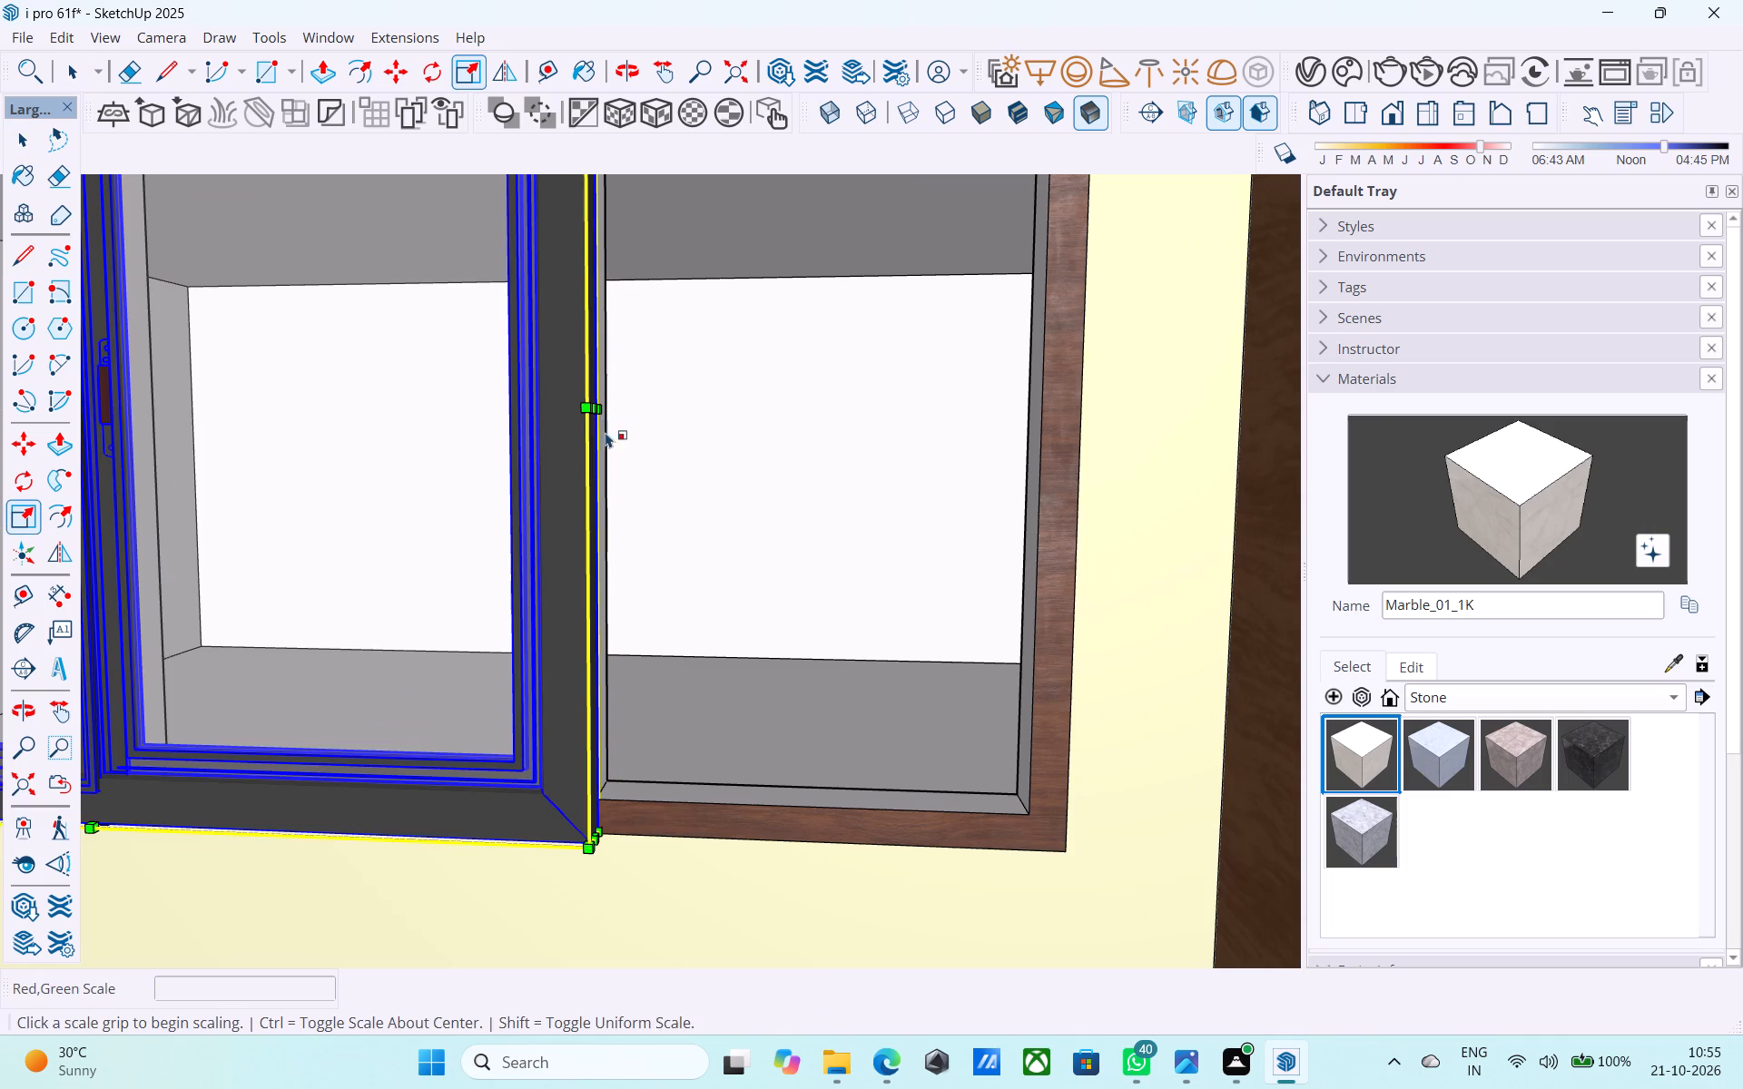
scroll(606, 419, "up", 2)
middle_click_drag(600, 417, 570, 415)
scroll(587, 413, "up", 2)
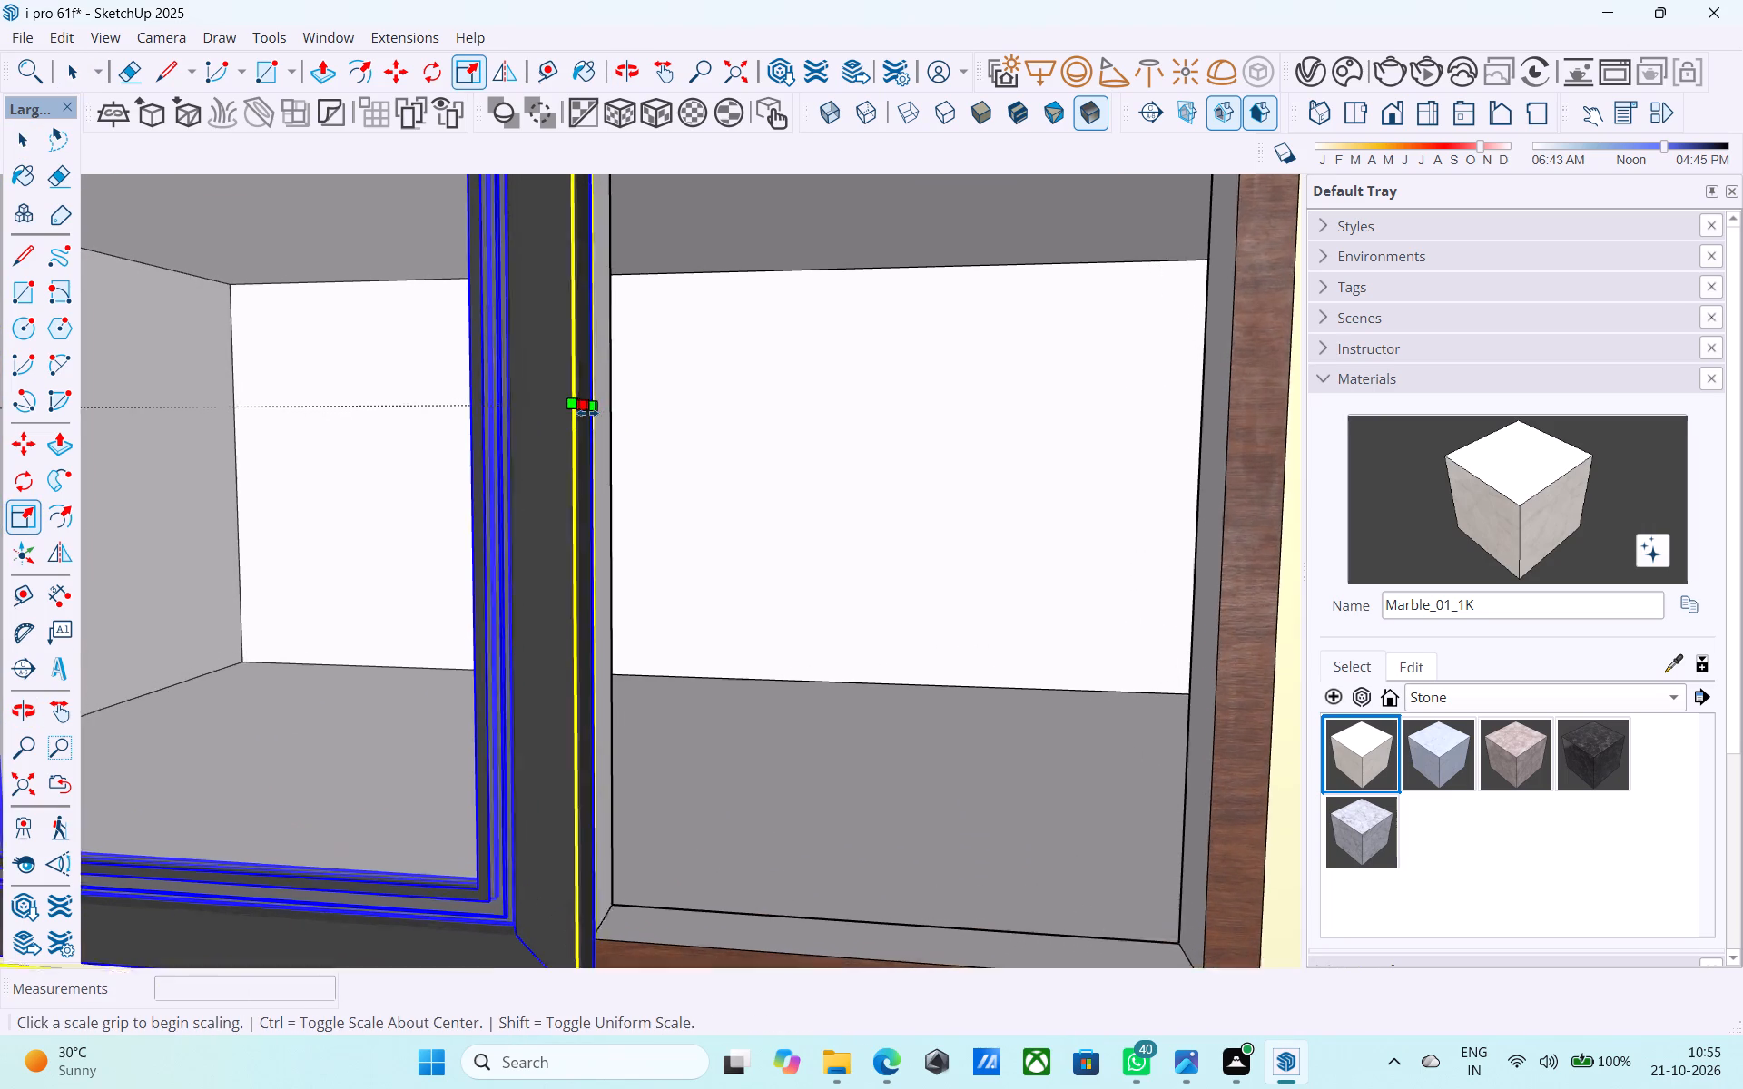
scroll(587, 413, "up", 2)
scroll(587, 413, "down", 1)
scroll(587, 413, "up", 3)
left_click(587, 409)
left_click(577, 413)
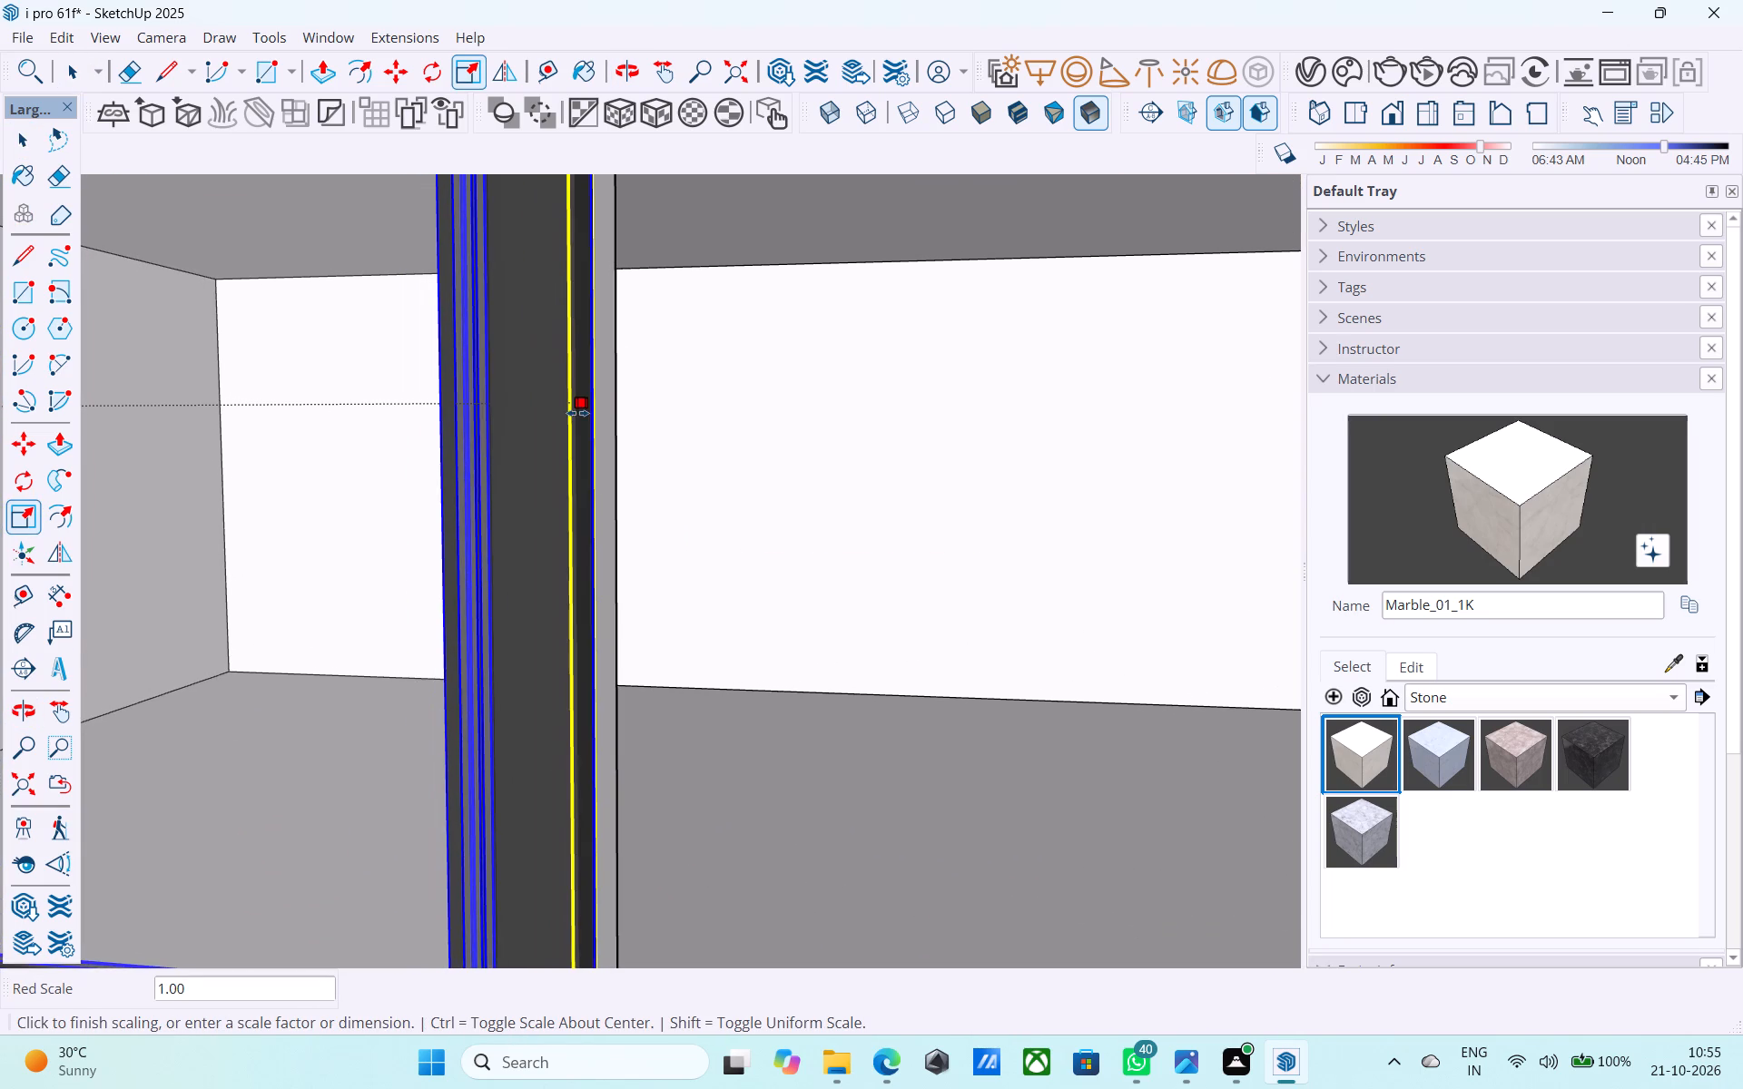
scroll(625, 280, "down", 20)
scroll(625, 280, "down", 4)
key("space")
Examine the whole facade with both fitted windows and the remaining window collection from different angles.
scroll(564, 381, "up", 1)
scroll(564, 381, "down", 2)
middle_click_drag(558, 402, 629, 514)
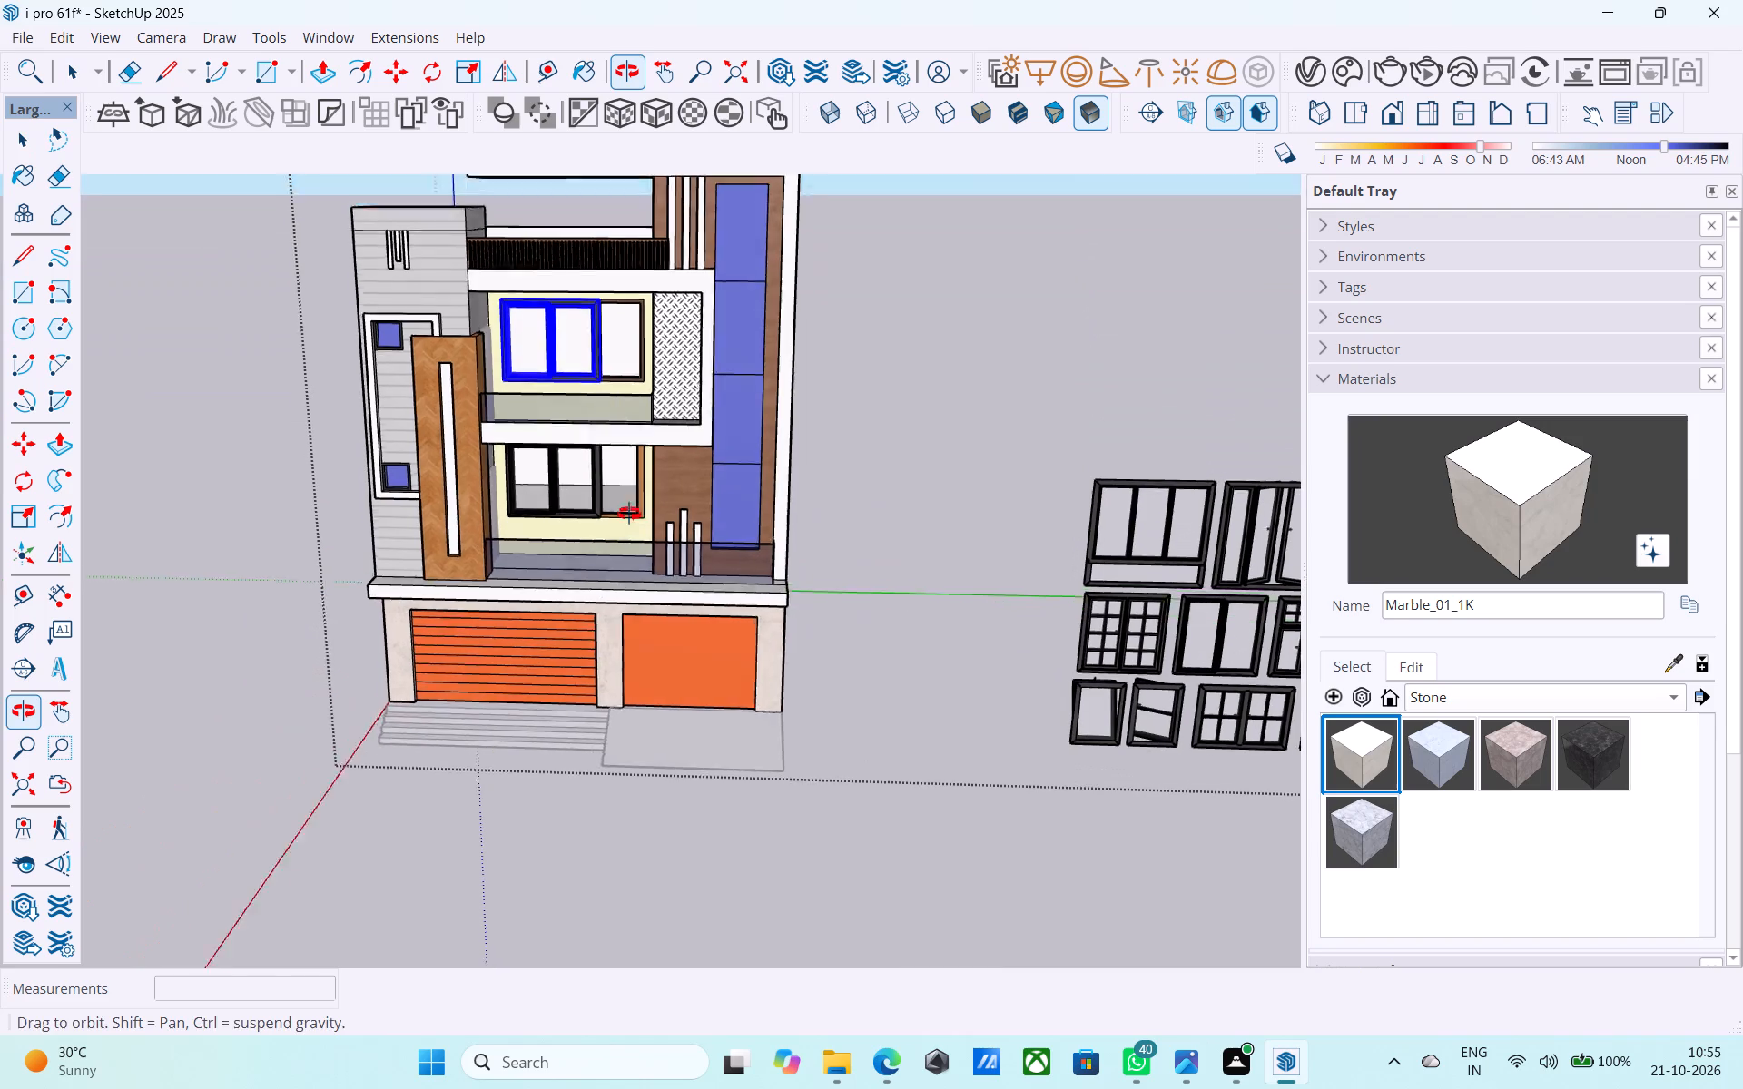
middle_click_drag(629, 514, 635, 519)
left_click(842, 336)
middle_click_drag(601, 515, 616, 466)
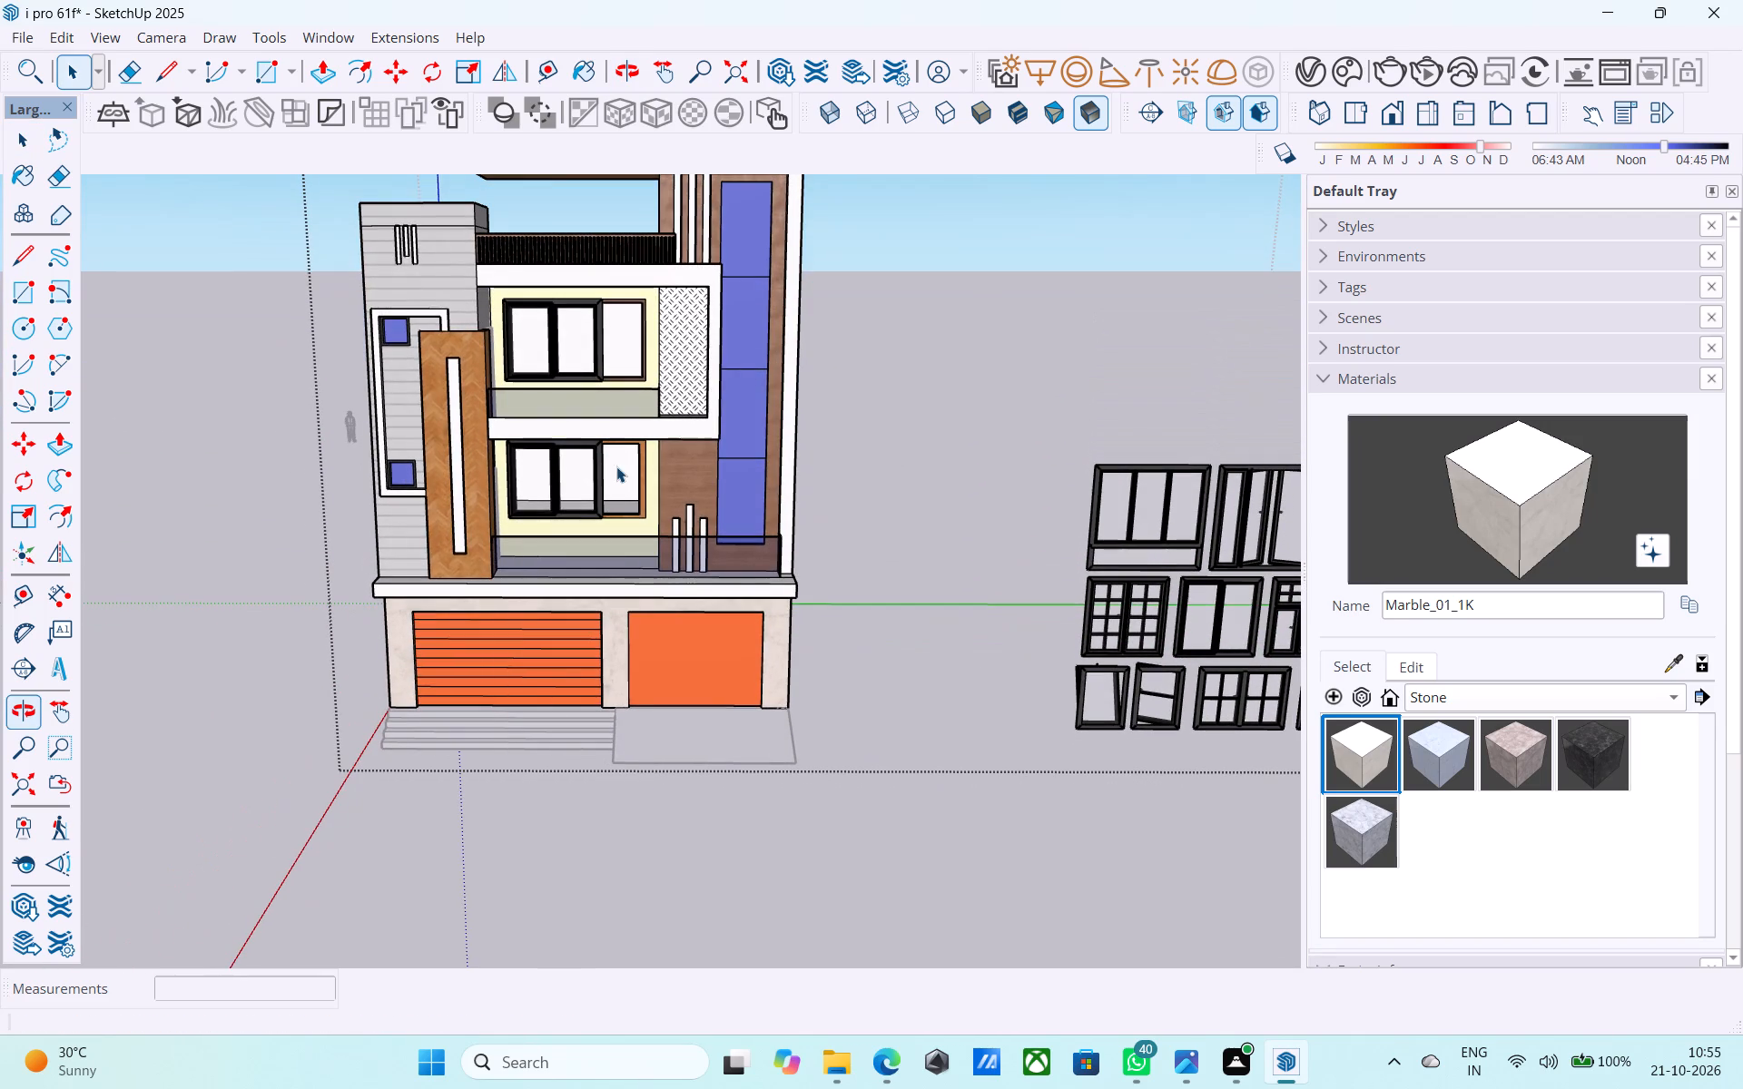
middle_click_drag(576, 454, 321, 450)
scroll(330, 457, "down", 5)
middle_click_drag(331, 458, 673, 427)
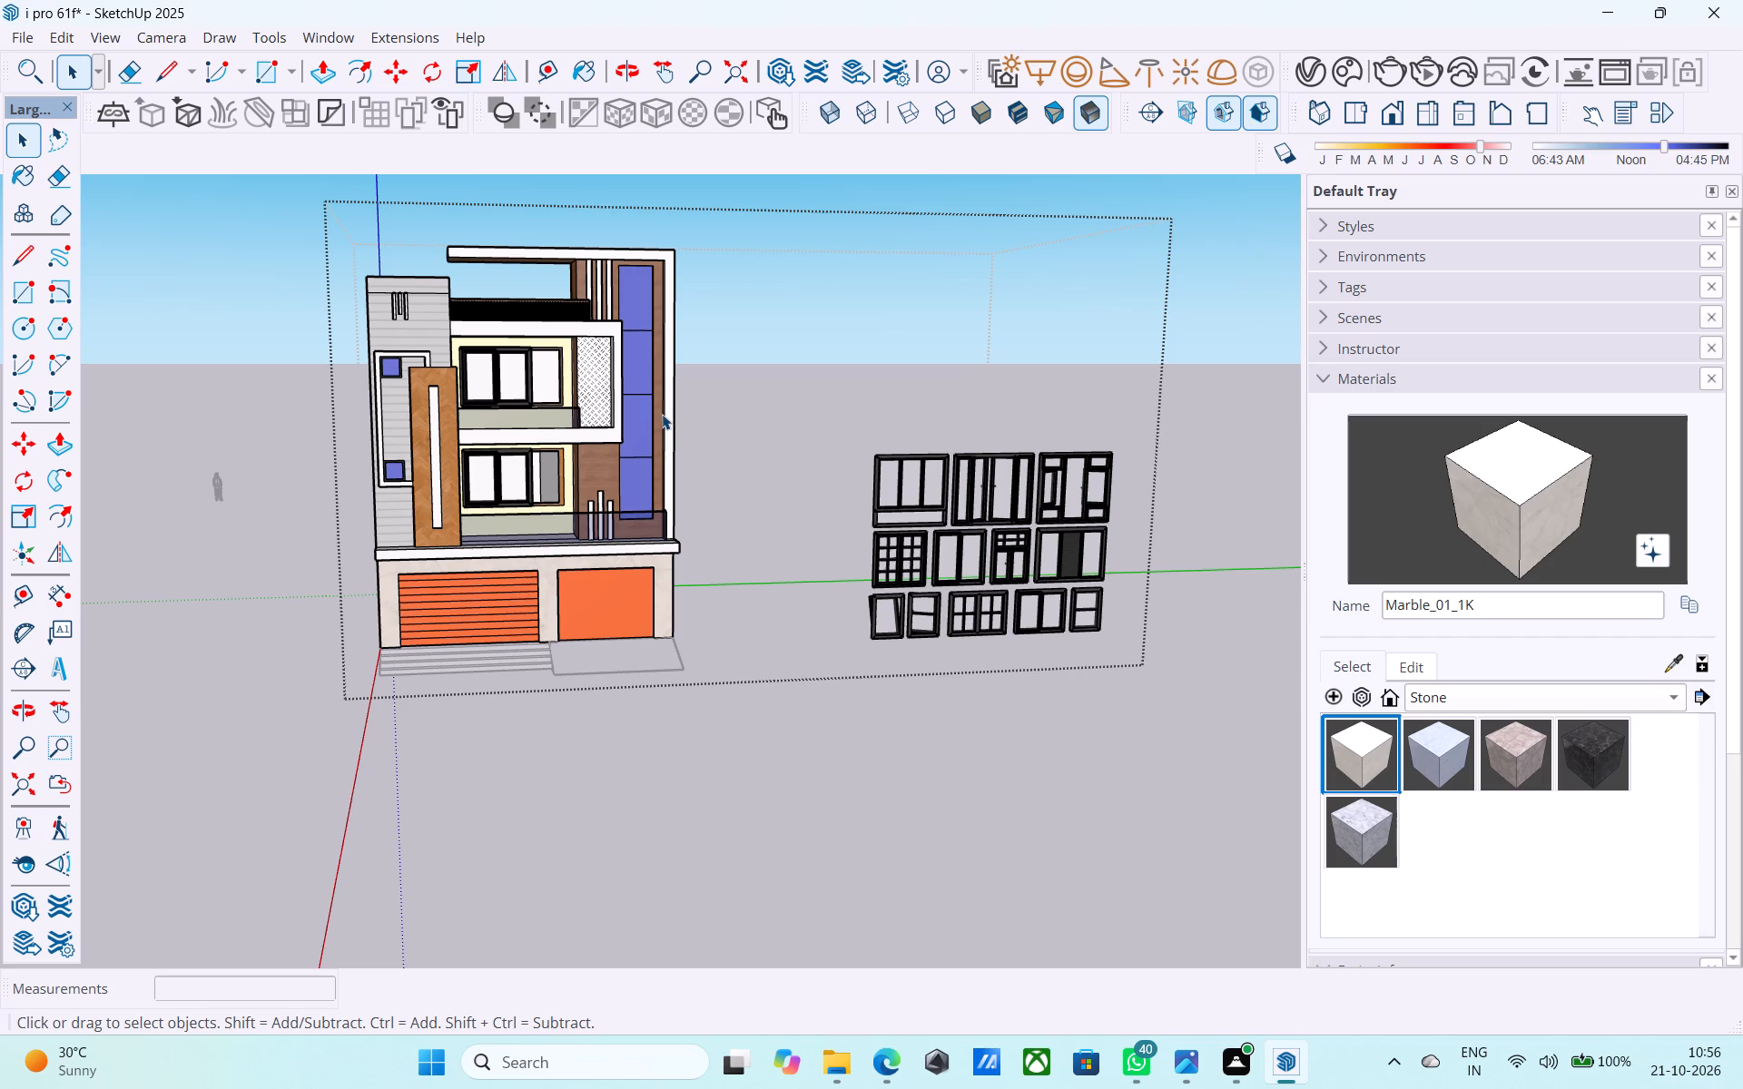
middle_click_drag(662, 414, 503, 408)
scroll(501, 400, "up", 1)
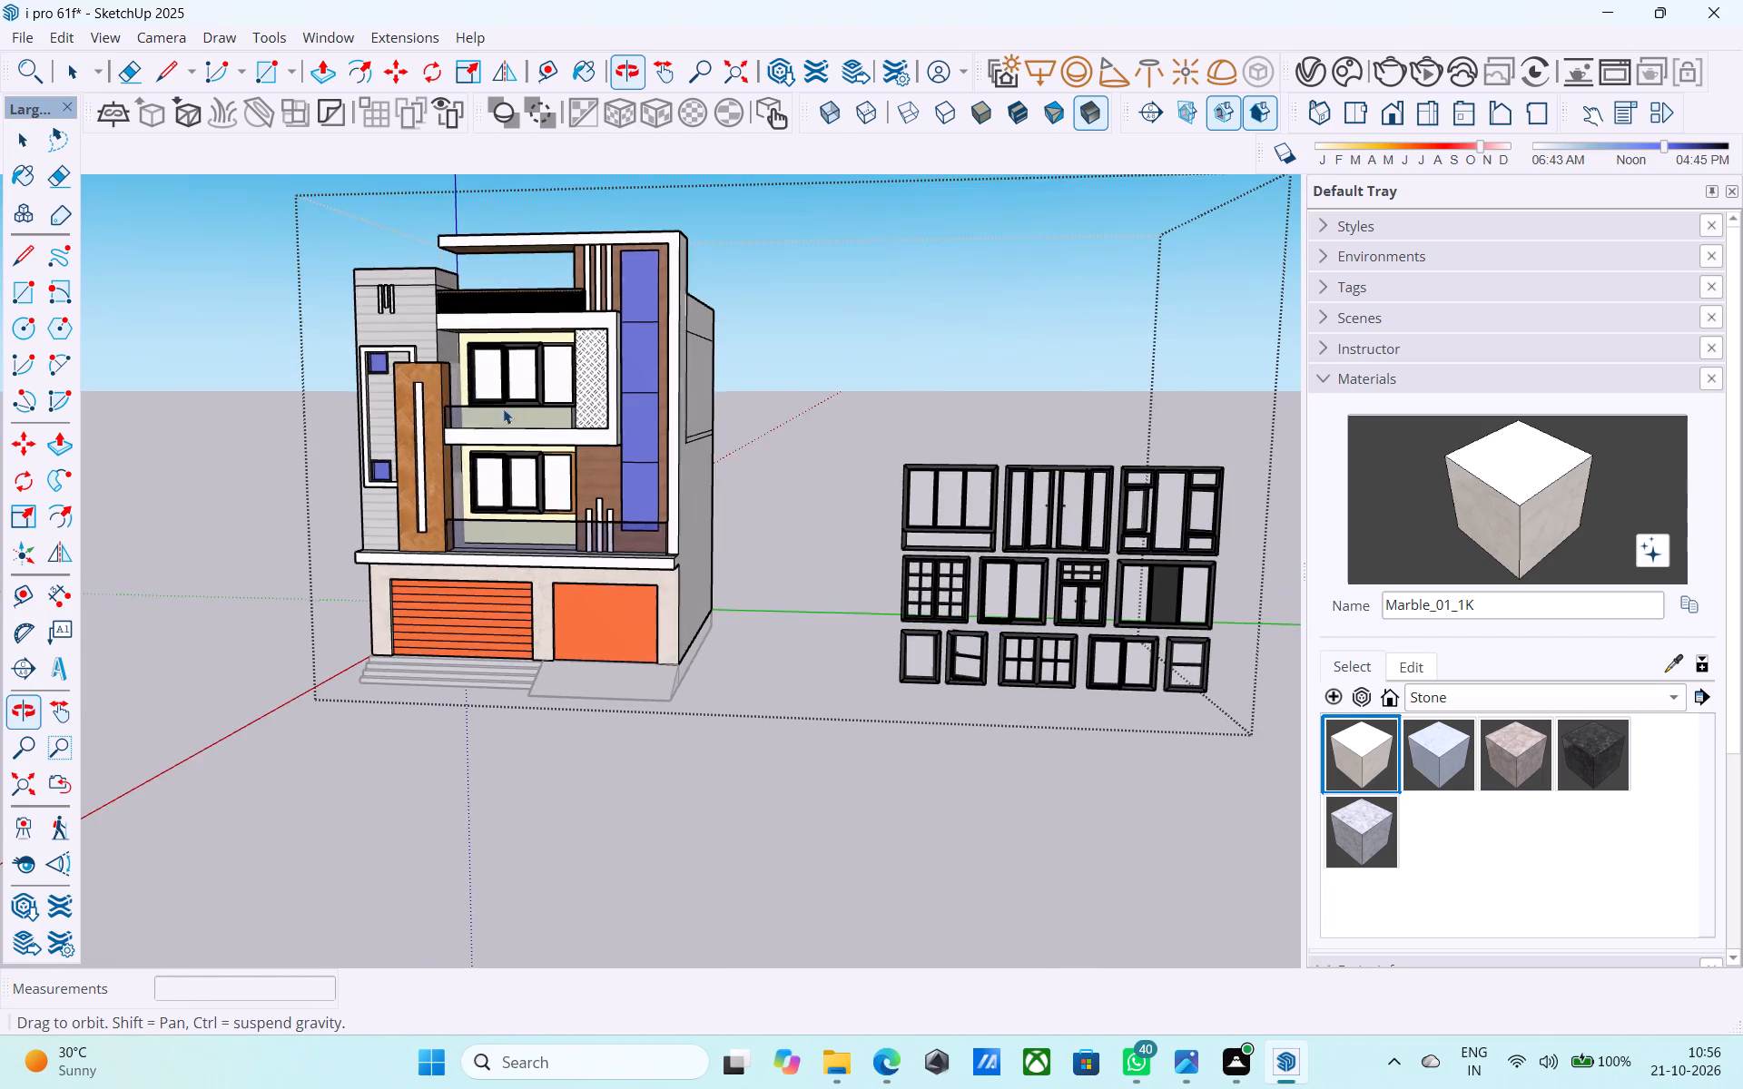
middle_click_drag(503, 408, 502, 403)
Copy the second ground-floor shutter's bottom edge up to its top edge and divide the copies by 10 for slat lines.
middle_click_drag(623, 584, 567, 587)
scroll(559, 629, "up", 15)
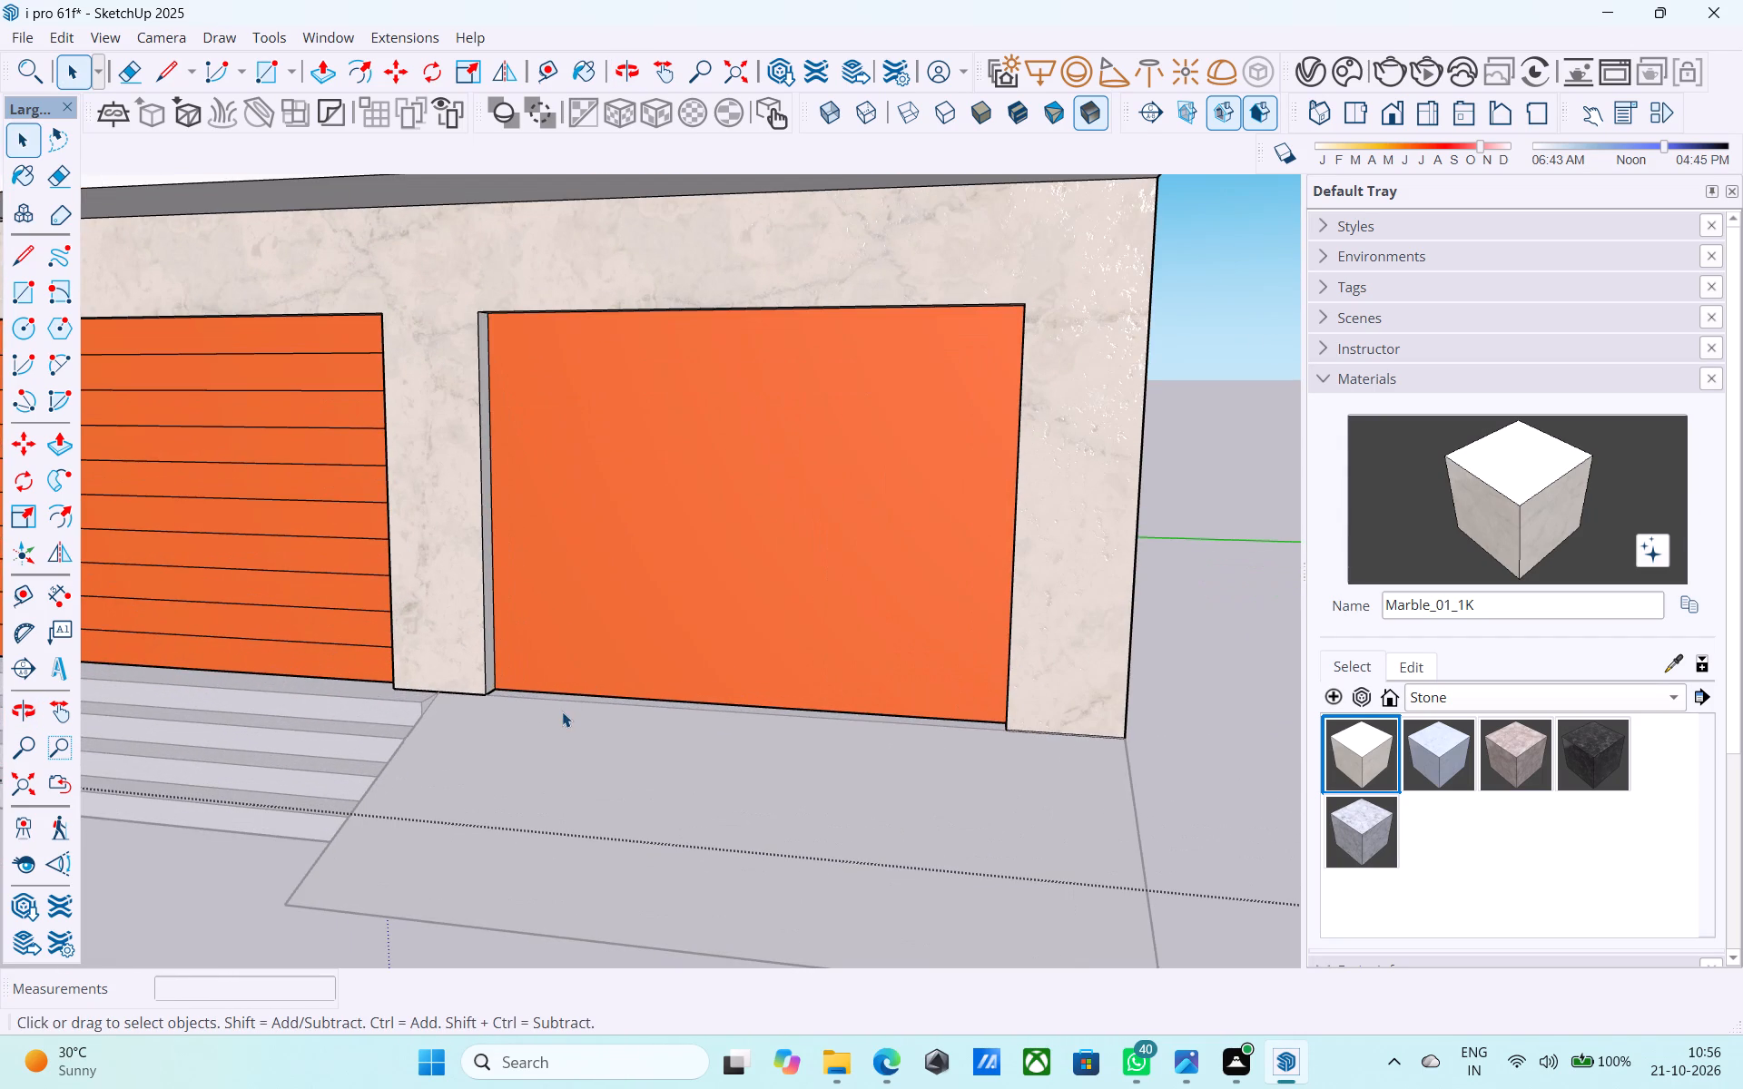
left_click(560, 697)
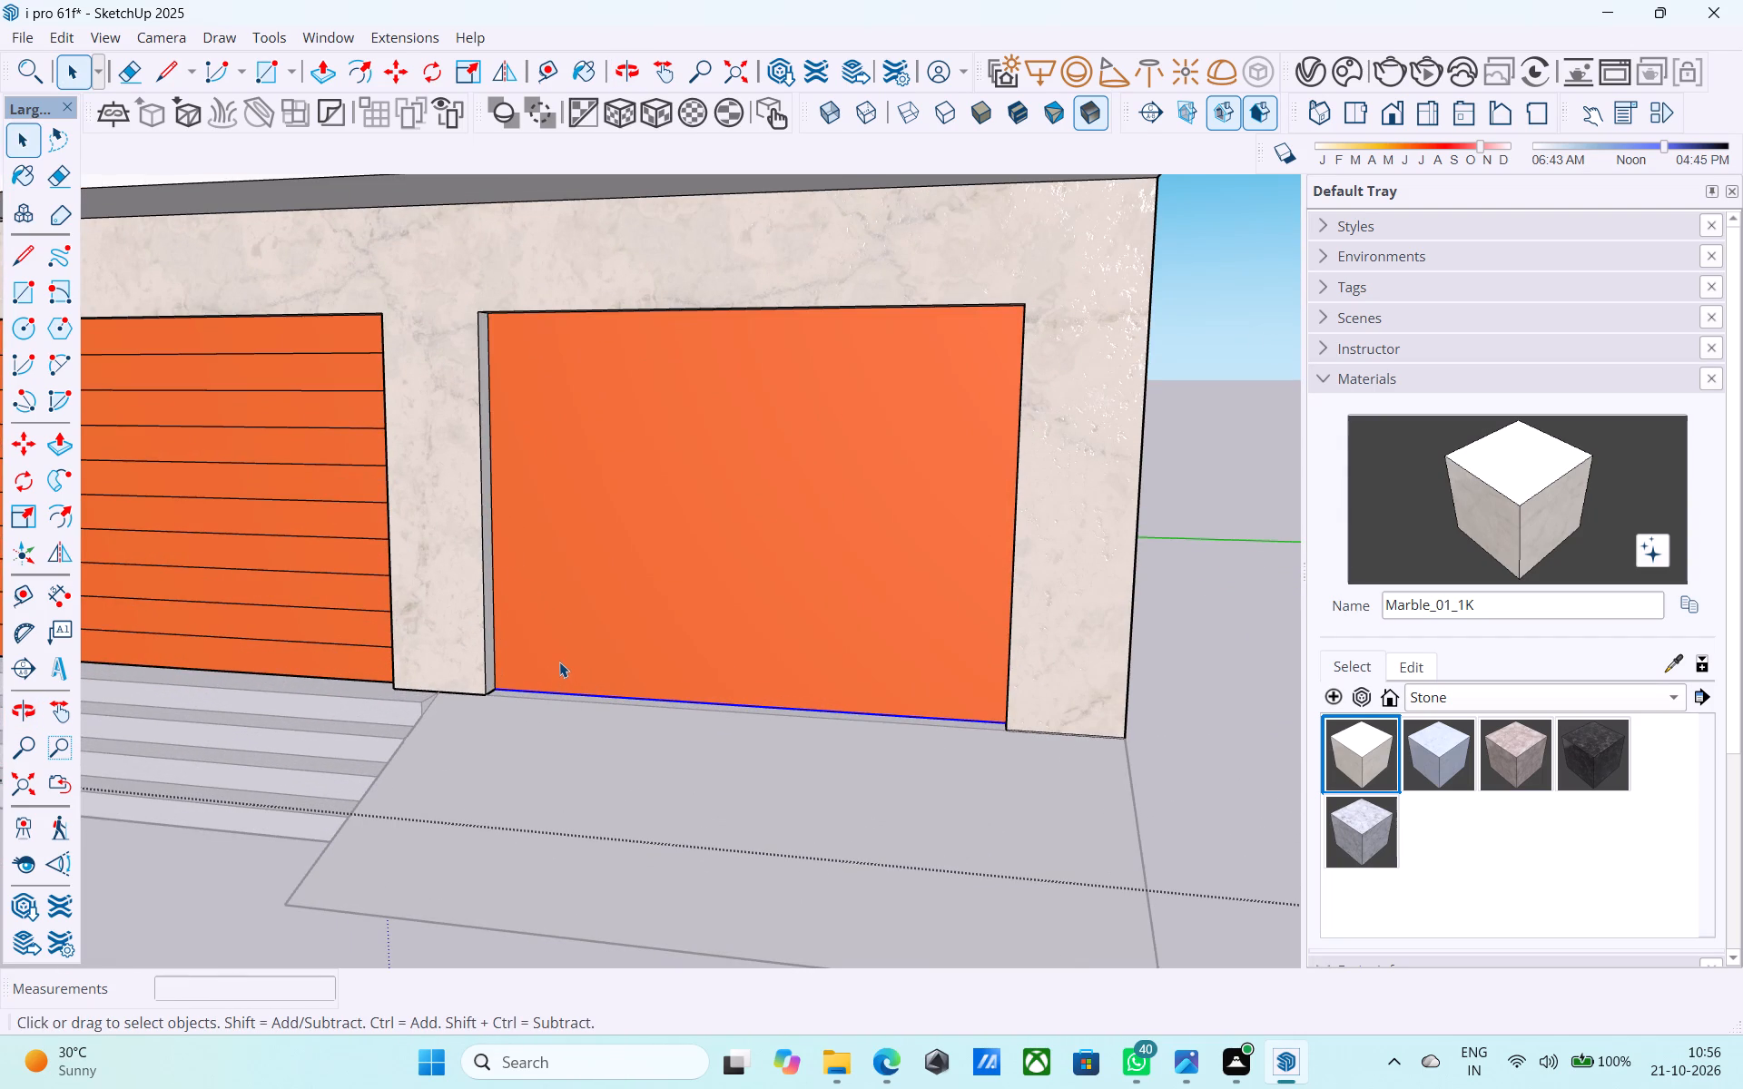
key("m")
scroll(488, 731, "up", 4)
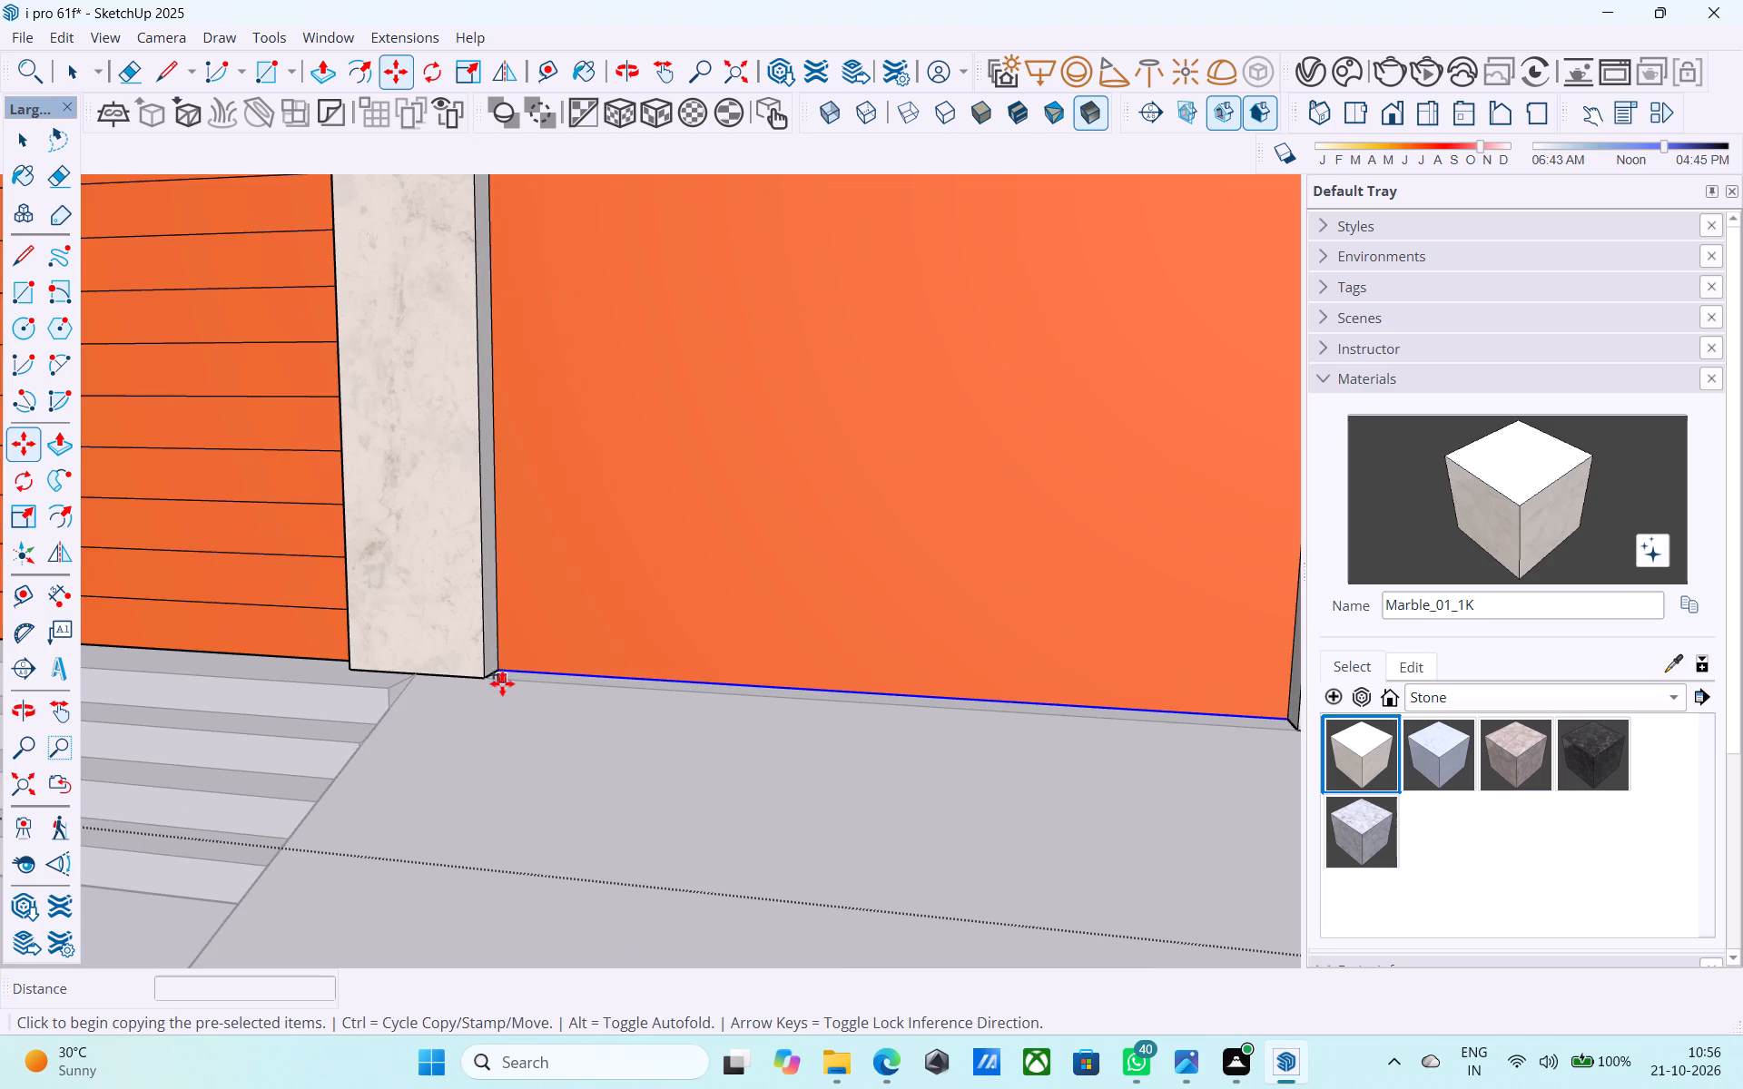
left_click(500, 673)
scroll(488, 701, "down", 11)
middle_click_drag(476, 691, 487, 611)
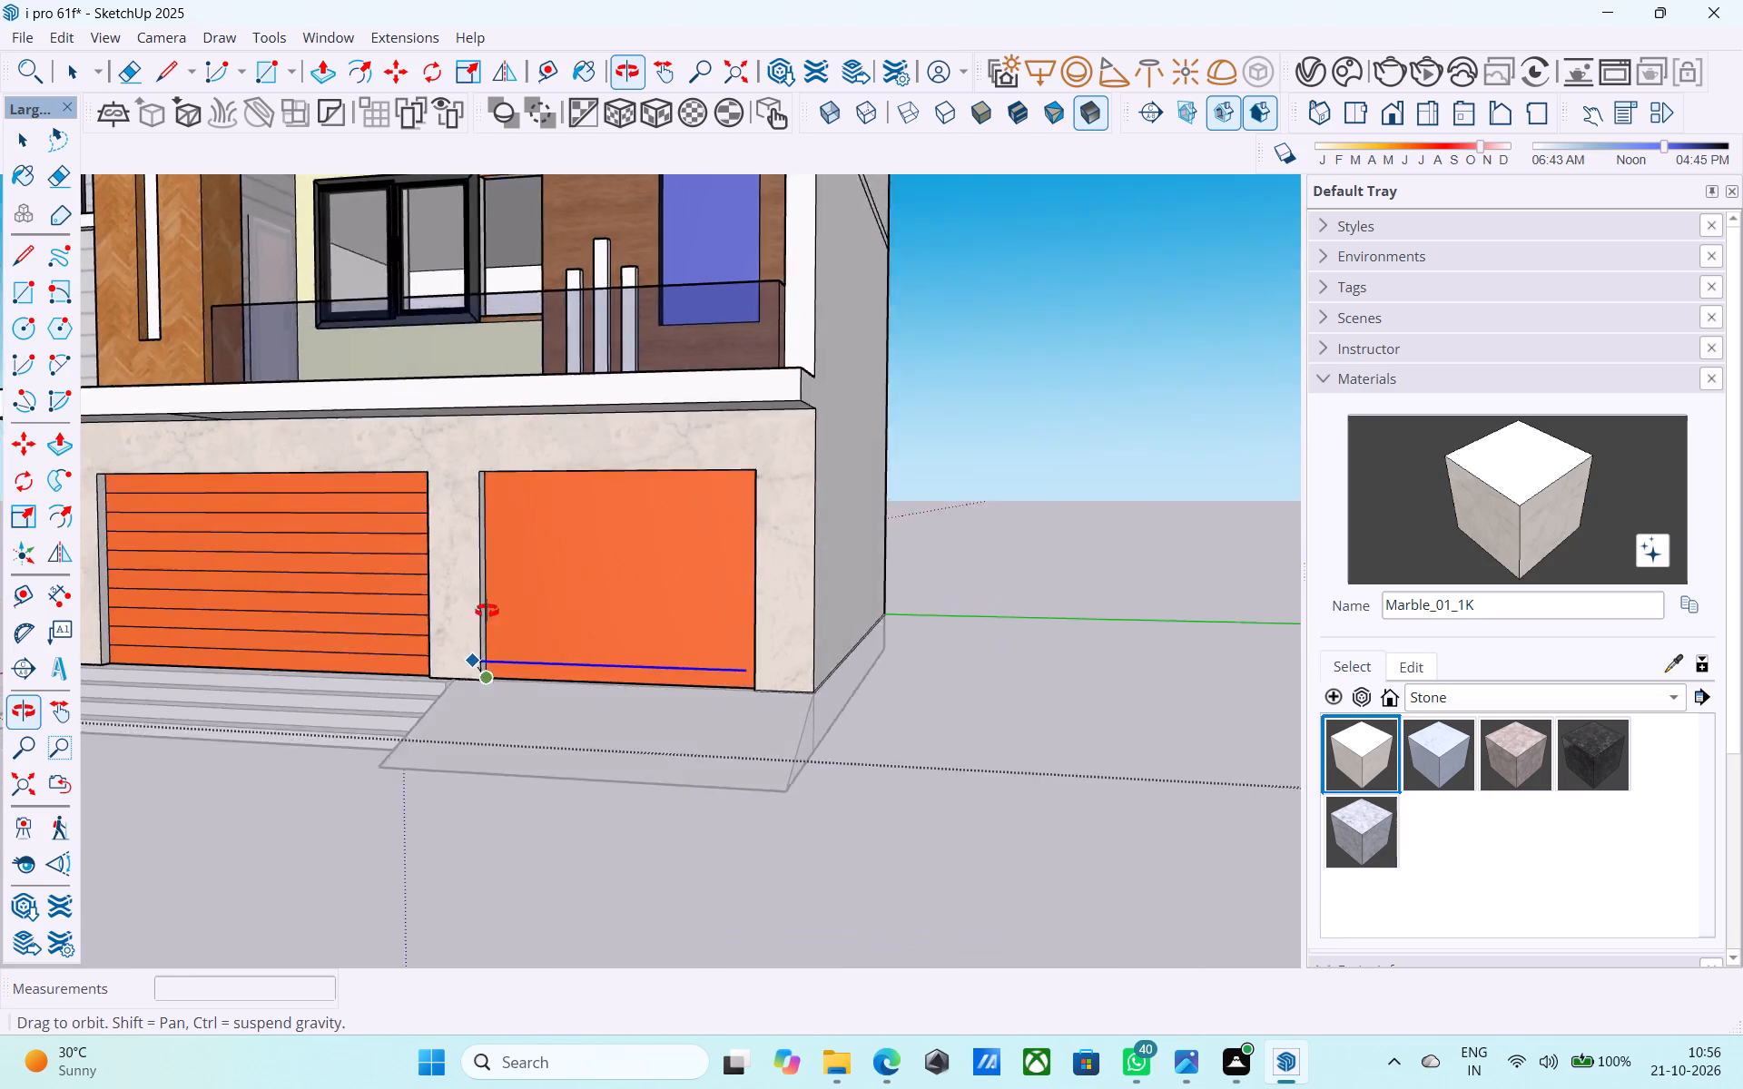
middle_click_drag(487, 611, 505, 525)
scroll(543, 404, "up", 19)
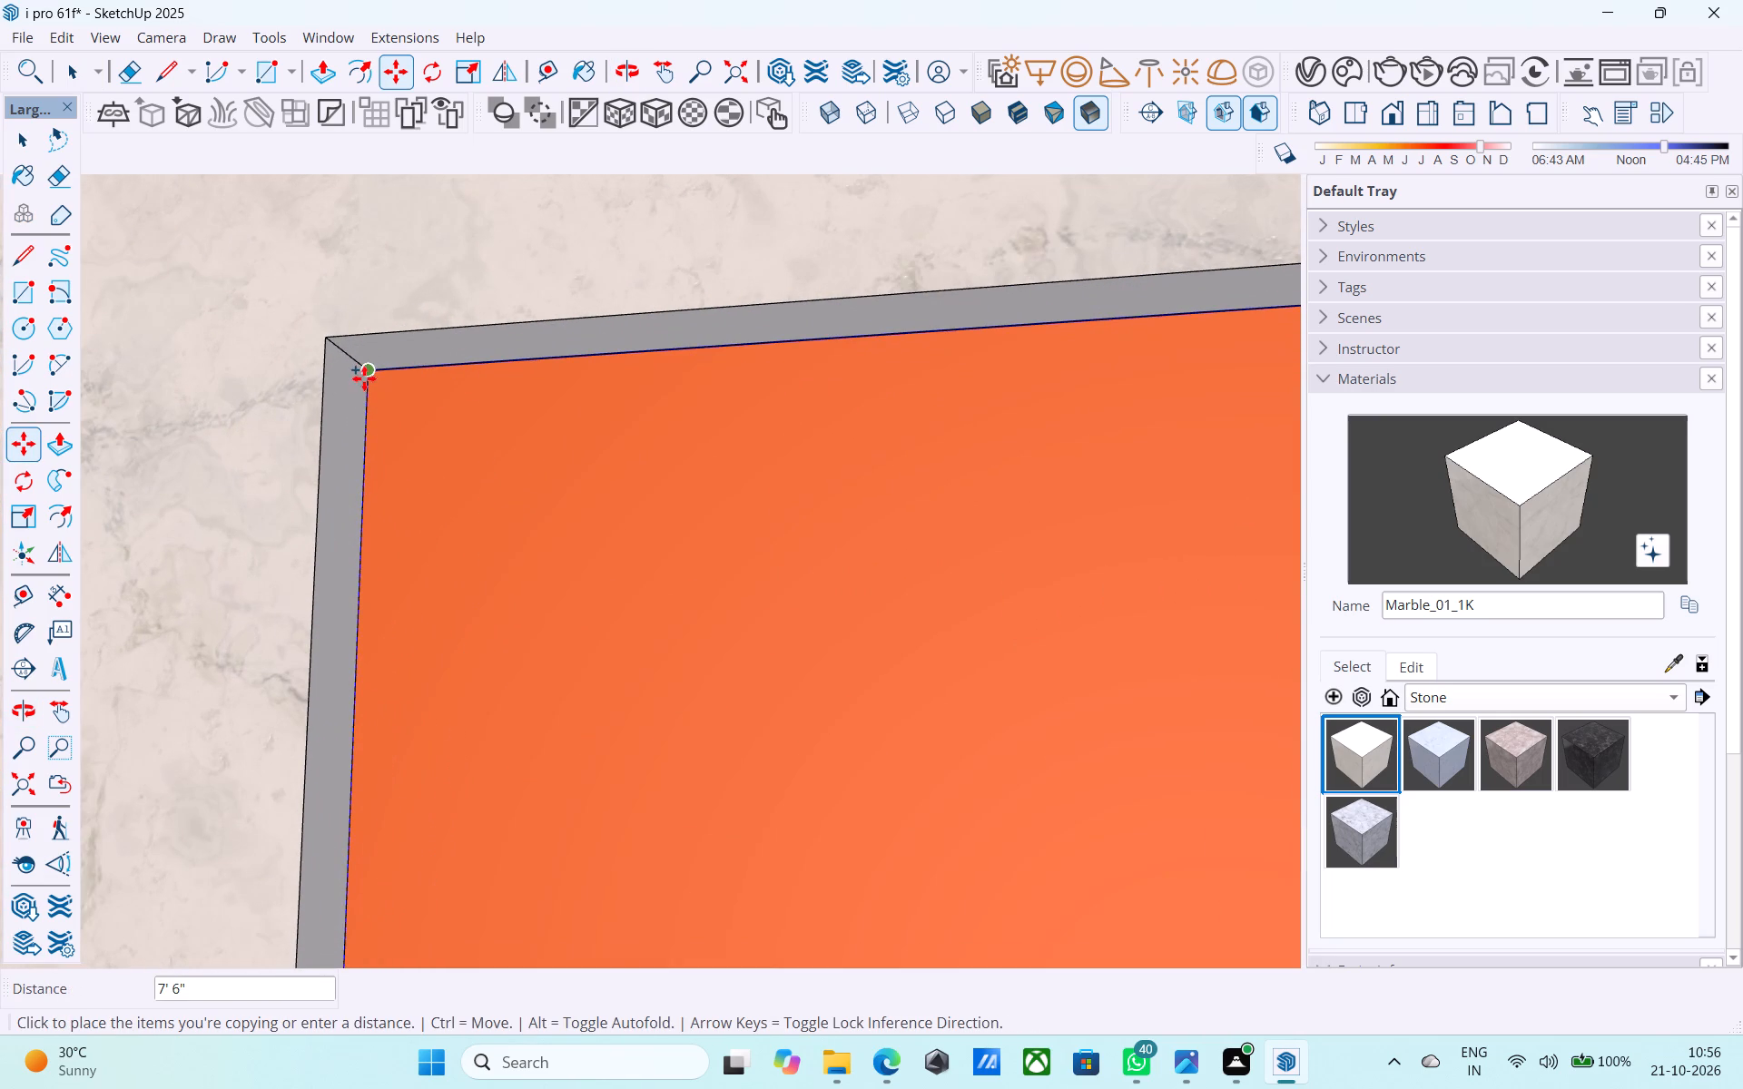
left_click(364, 377)
type("/10")
key("Return")
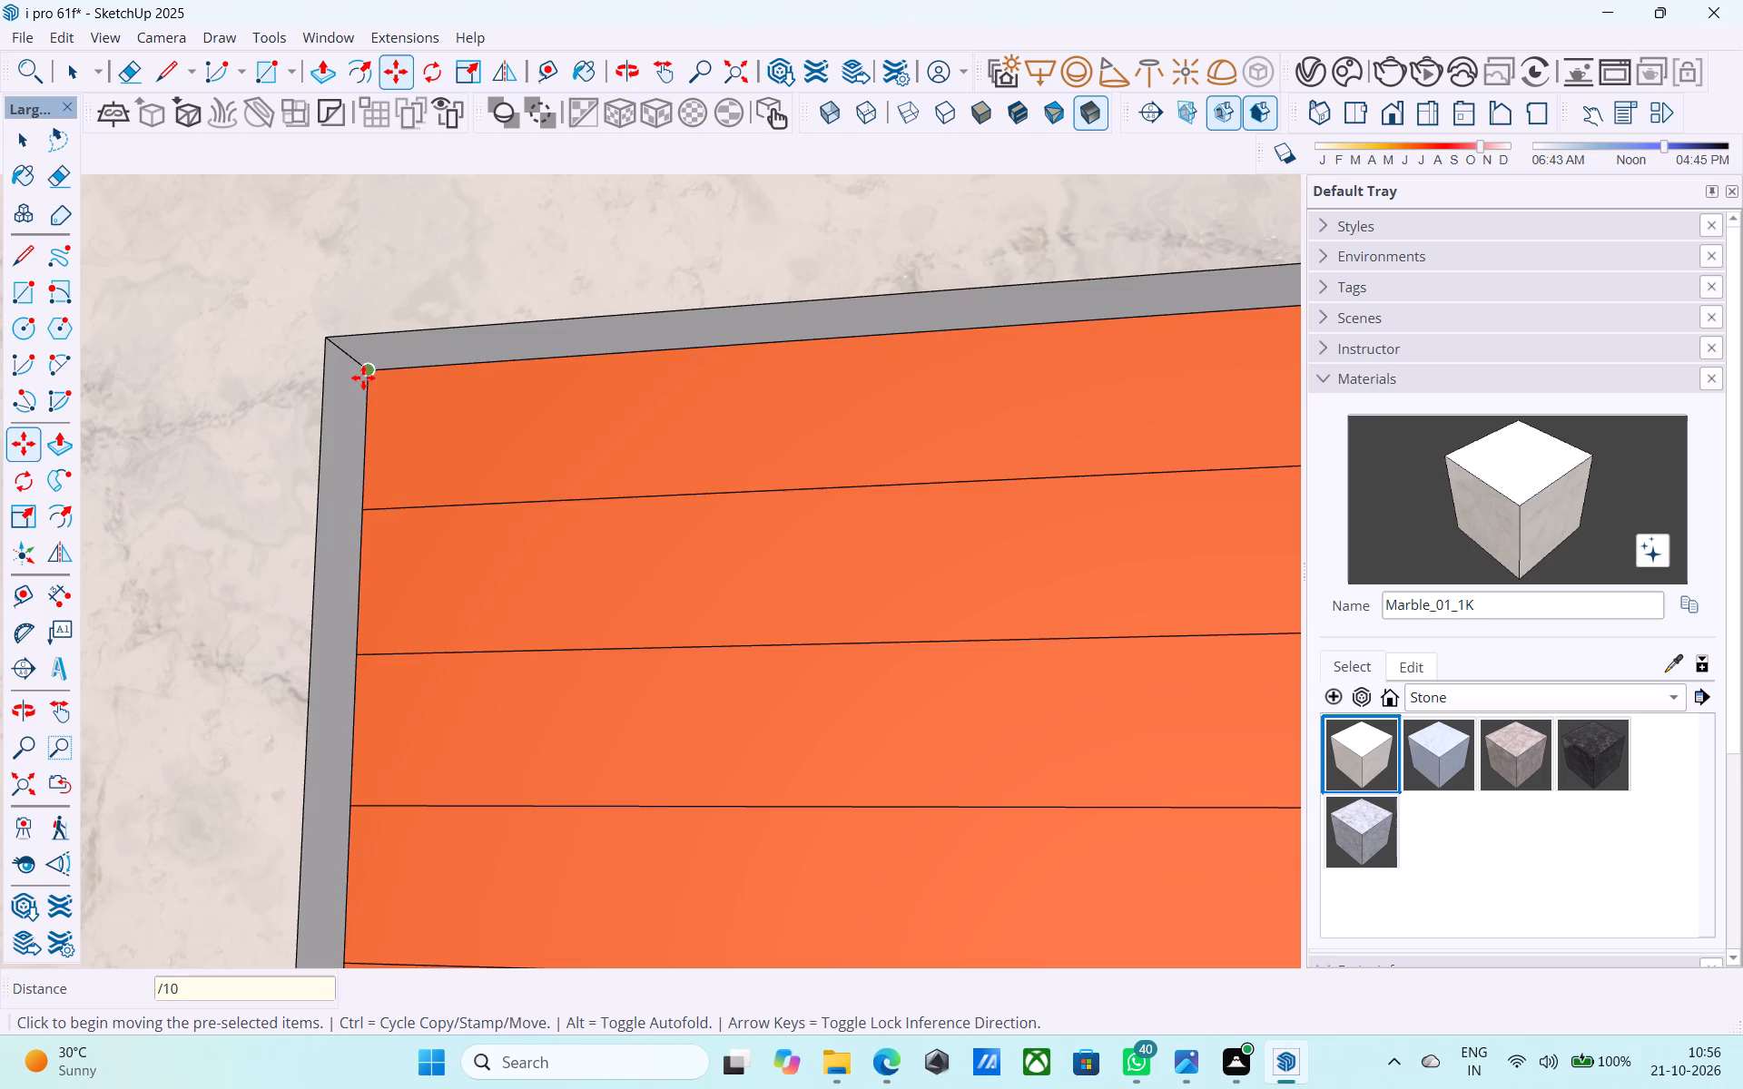
scroll(386, 397, "down", 8)
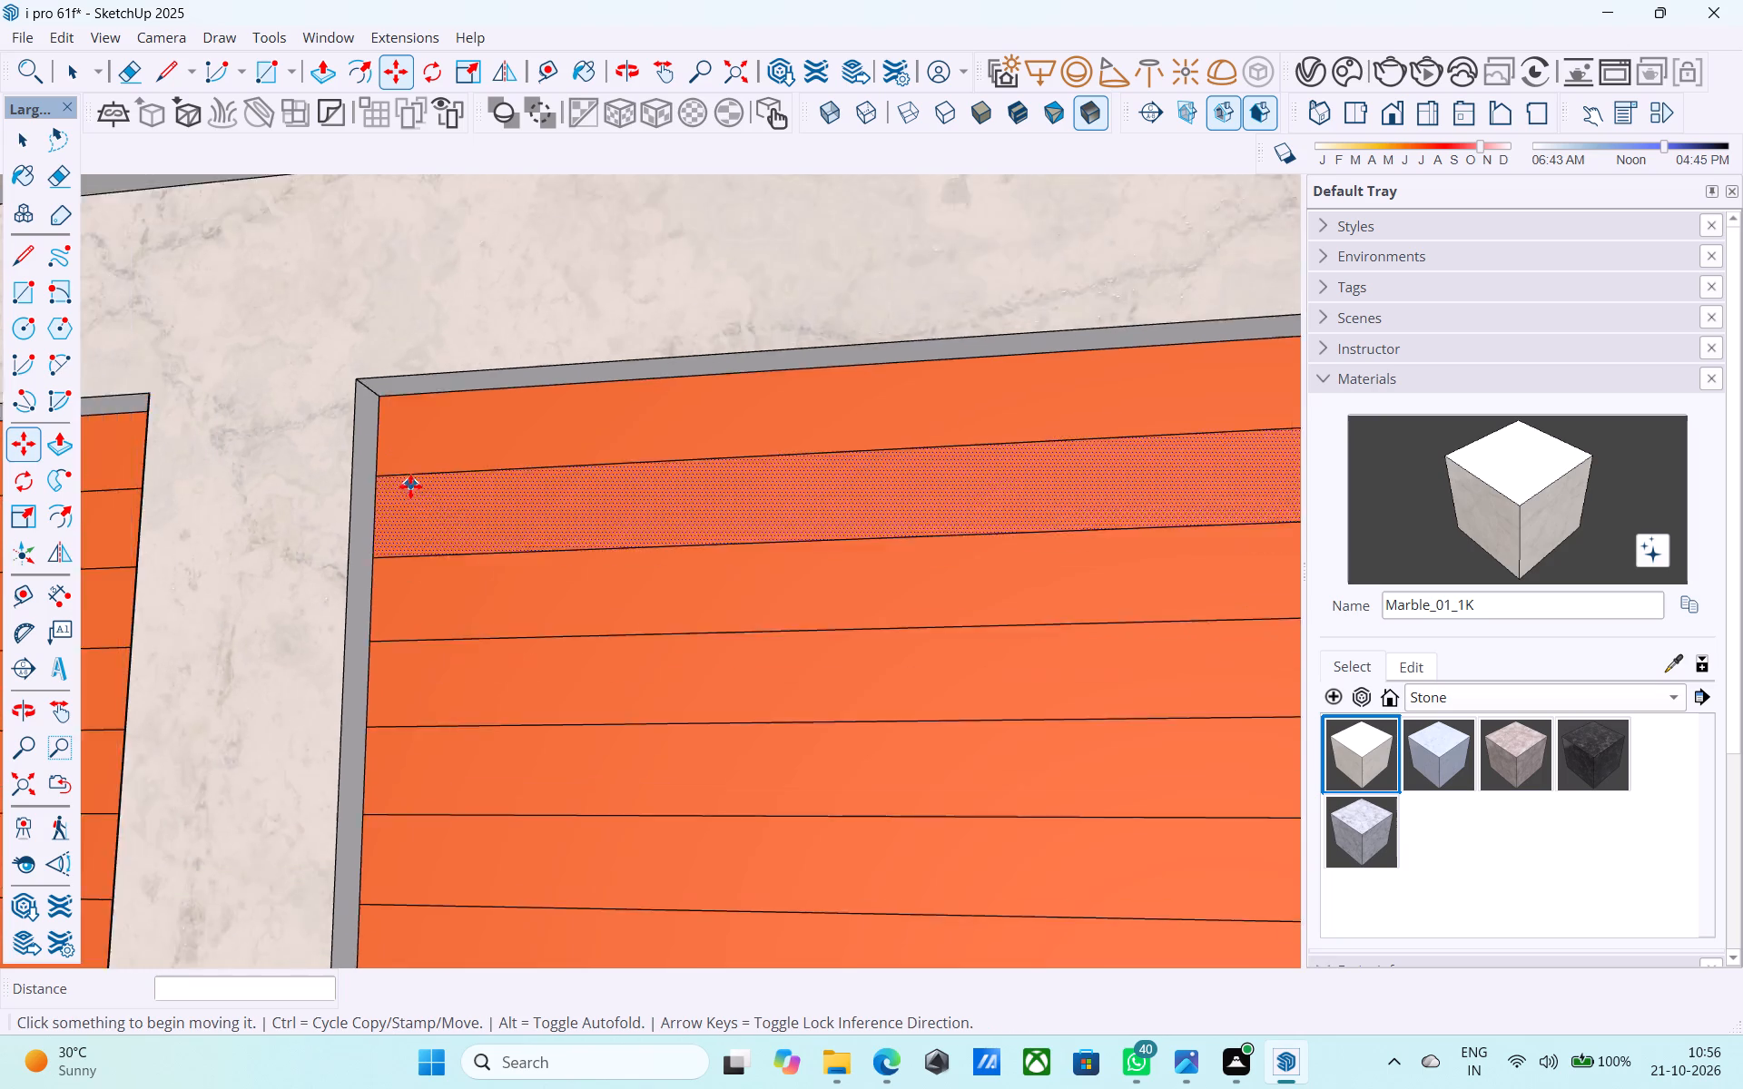
scroll(410, 486, "down", 10)
scroll(490, 549, "up", 1)
scroll(490, 549, "down", 1)
middle_click_drag(494, 552, 541, 657)
scroll(546, 659, "up", 1)
scroll(569, 645, "down", 10)
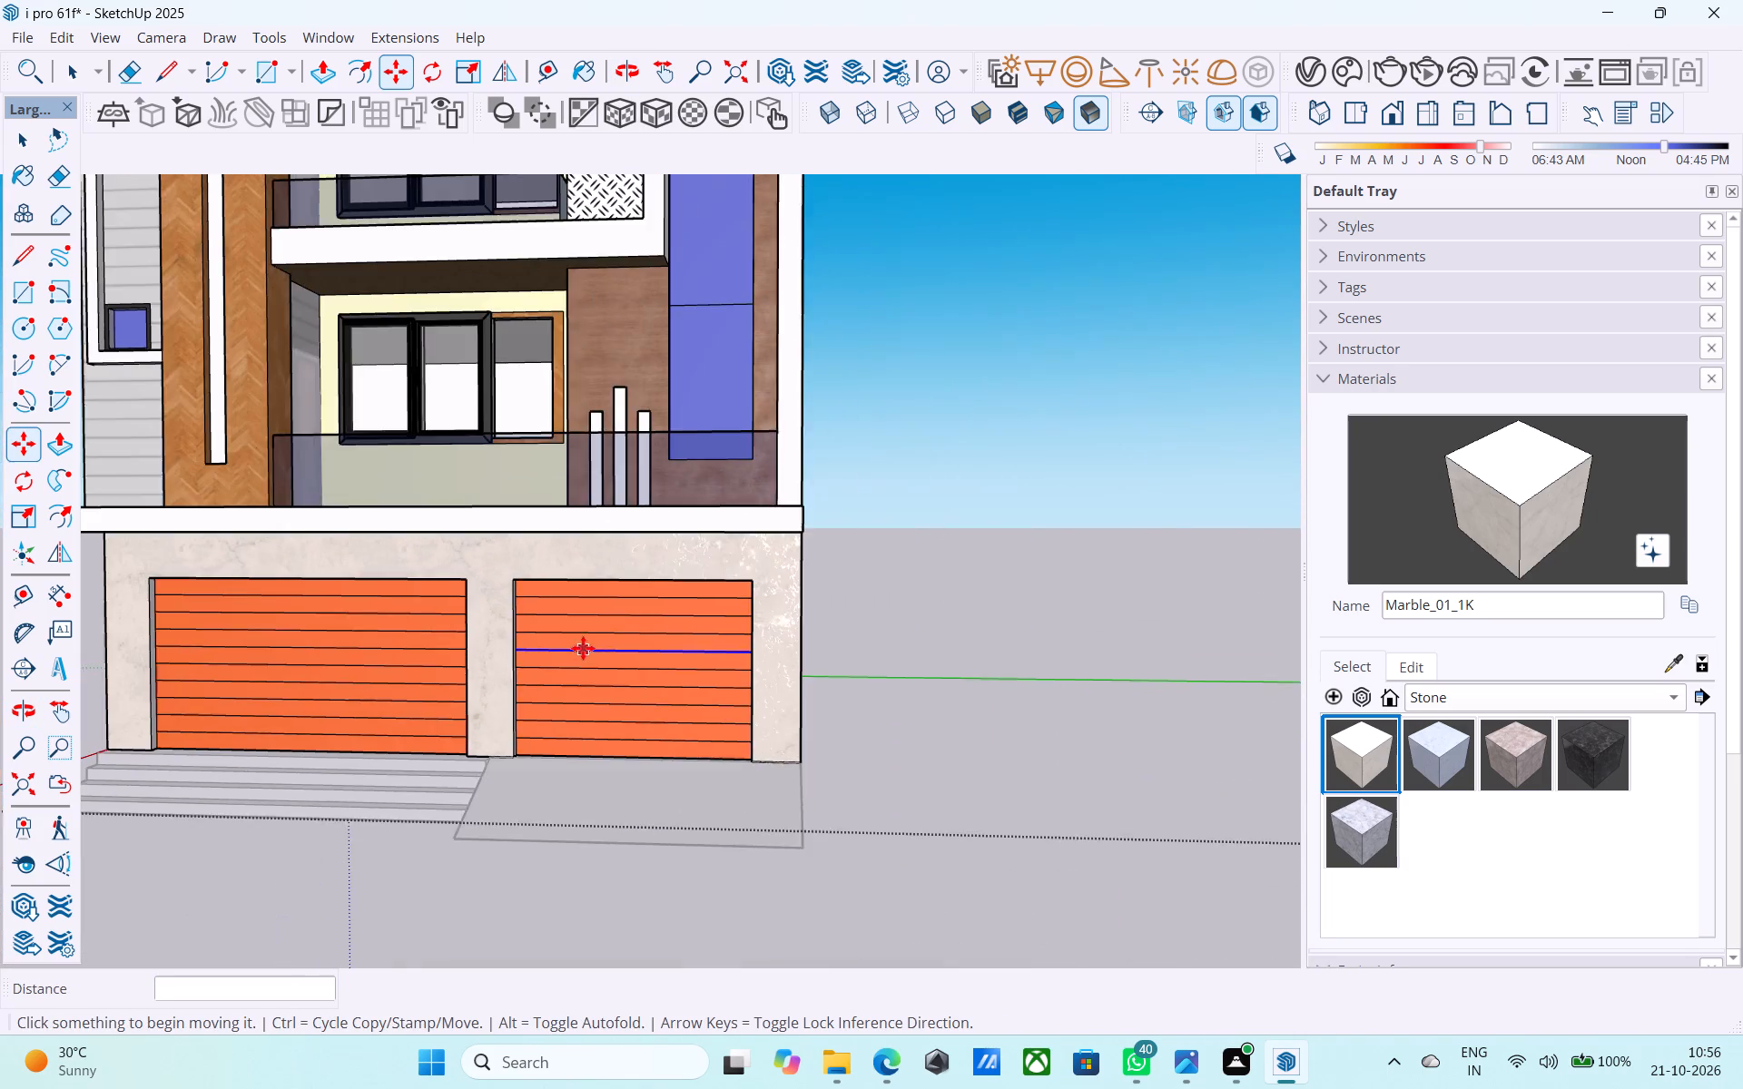
middle_click_drag(583, 647, 495, 662)
key("space")
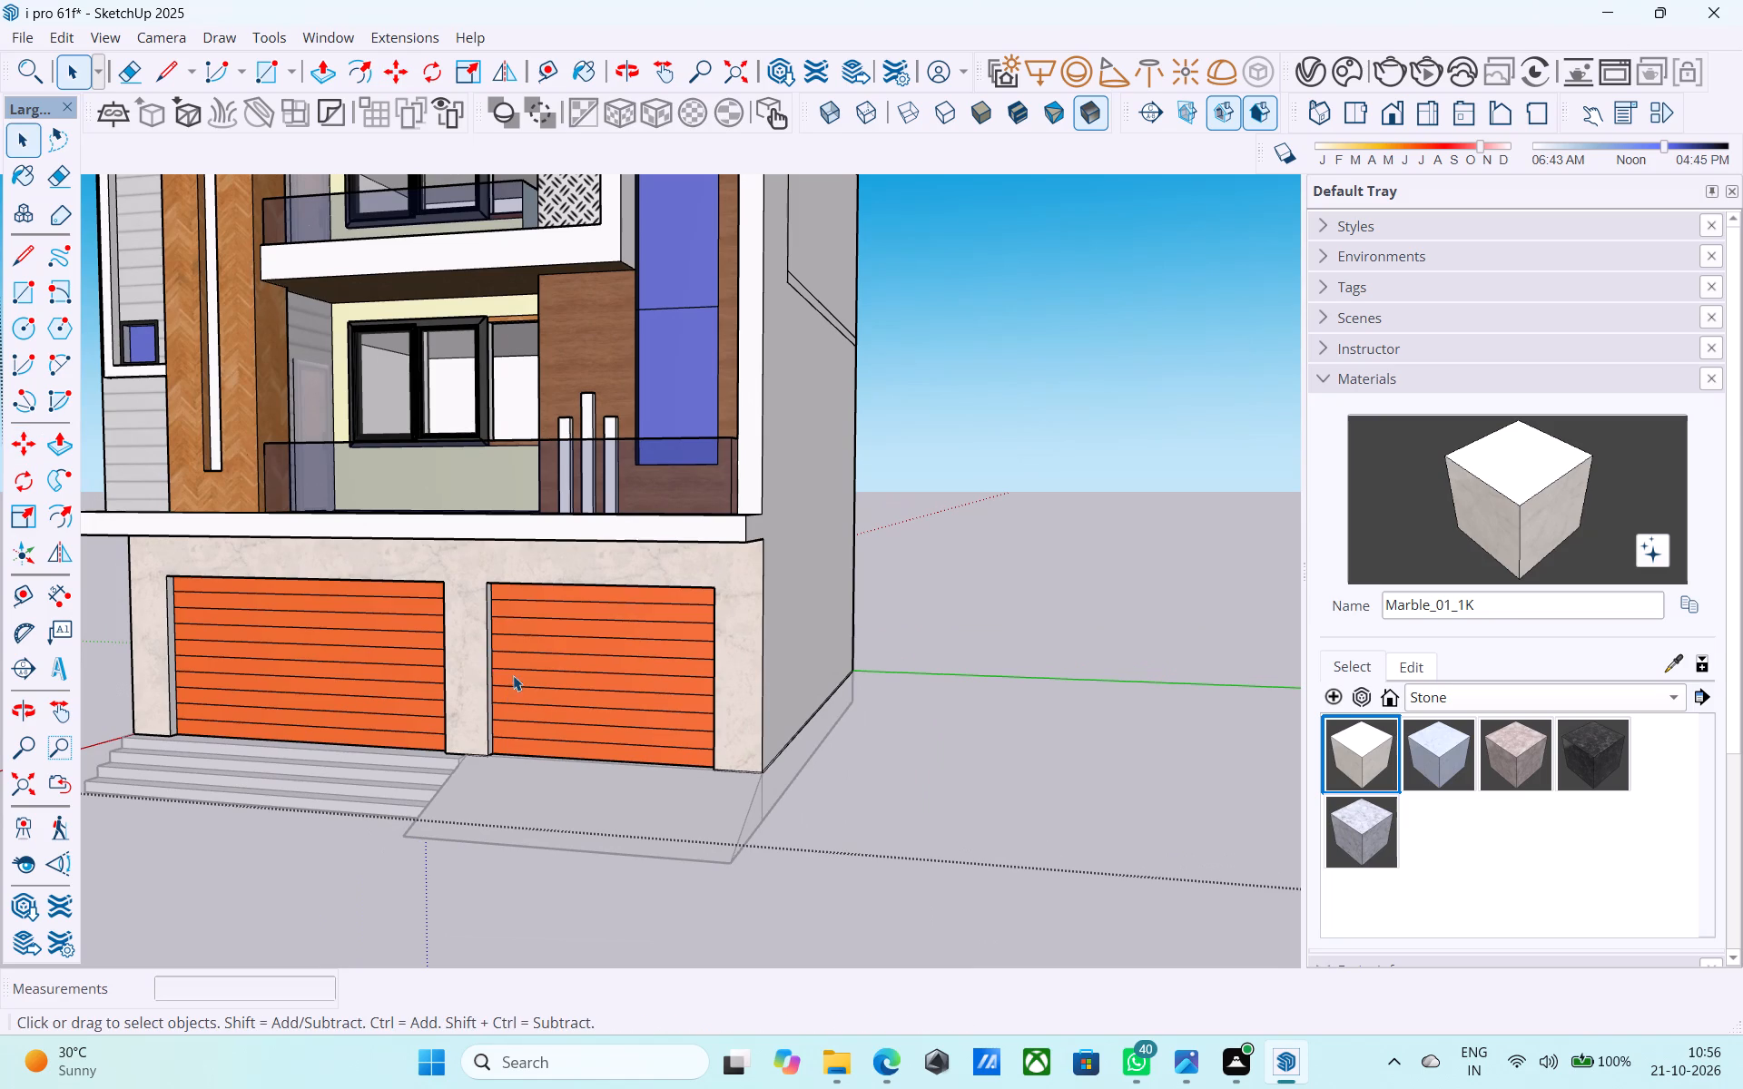
Delete the entire leftover window collection standing beside the house.
scroll(515, 675, "down", 7)
middle_click_drag(517, 688, 781, 586)
scroll(791, 541, "down", 5)
middle_click_drag(786, 559, 714, 831)
scroll(610, 306, "up", 5)
middle_click_drag(610, 305, 581, 204)
scroll(540, 236, "down", 5)
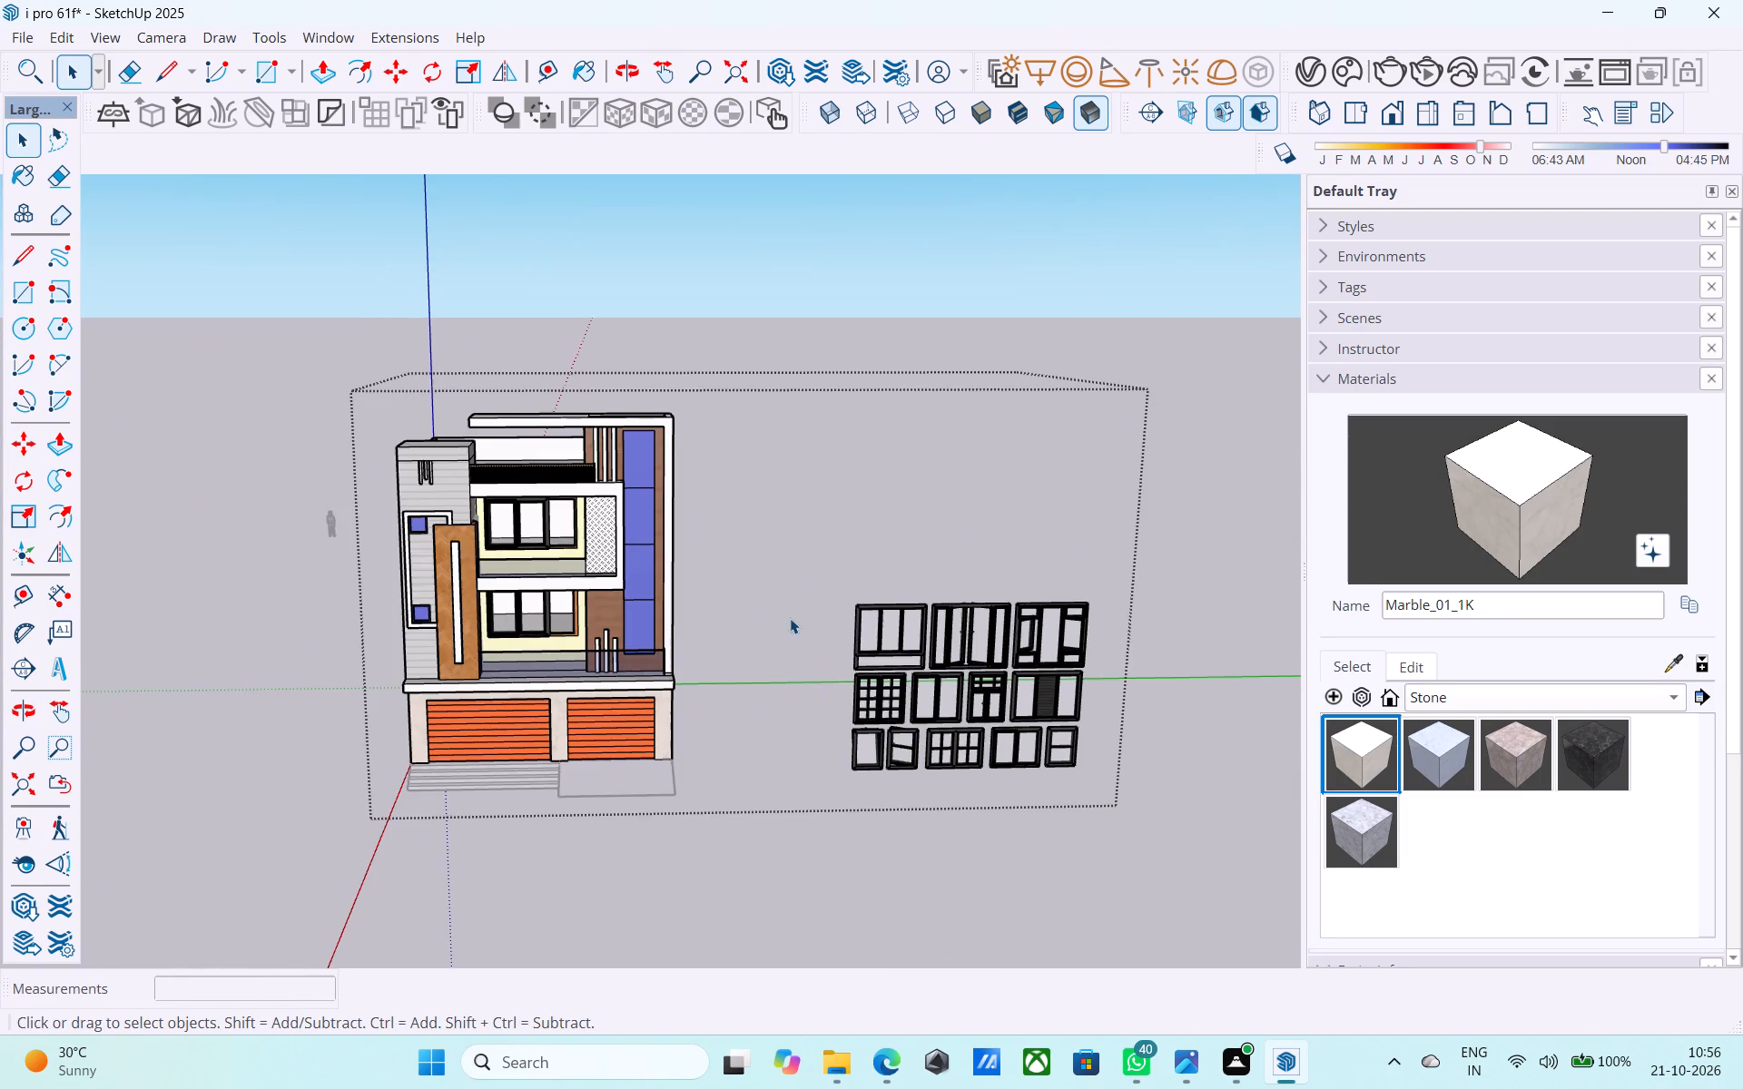
scroll(757, 600, "down", 6)
scroll(994, 697, "up", 5)
left_click_drag(938, 709, 635, 413)
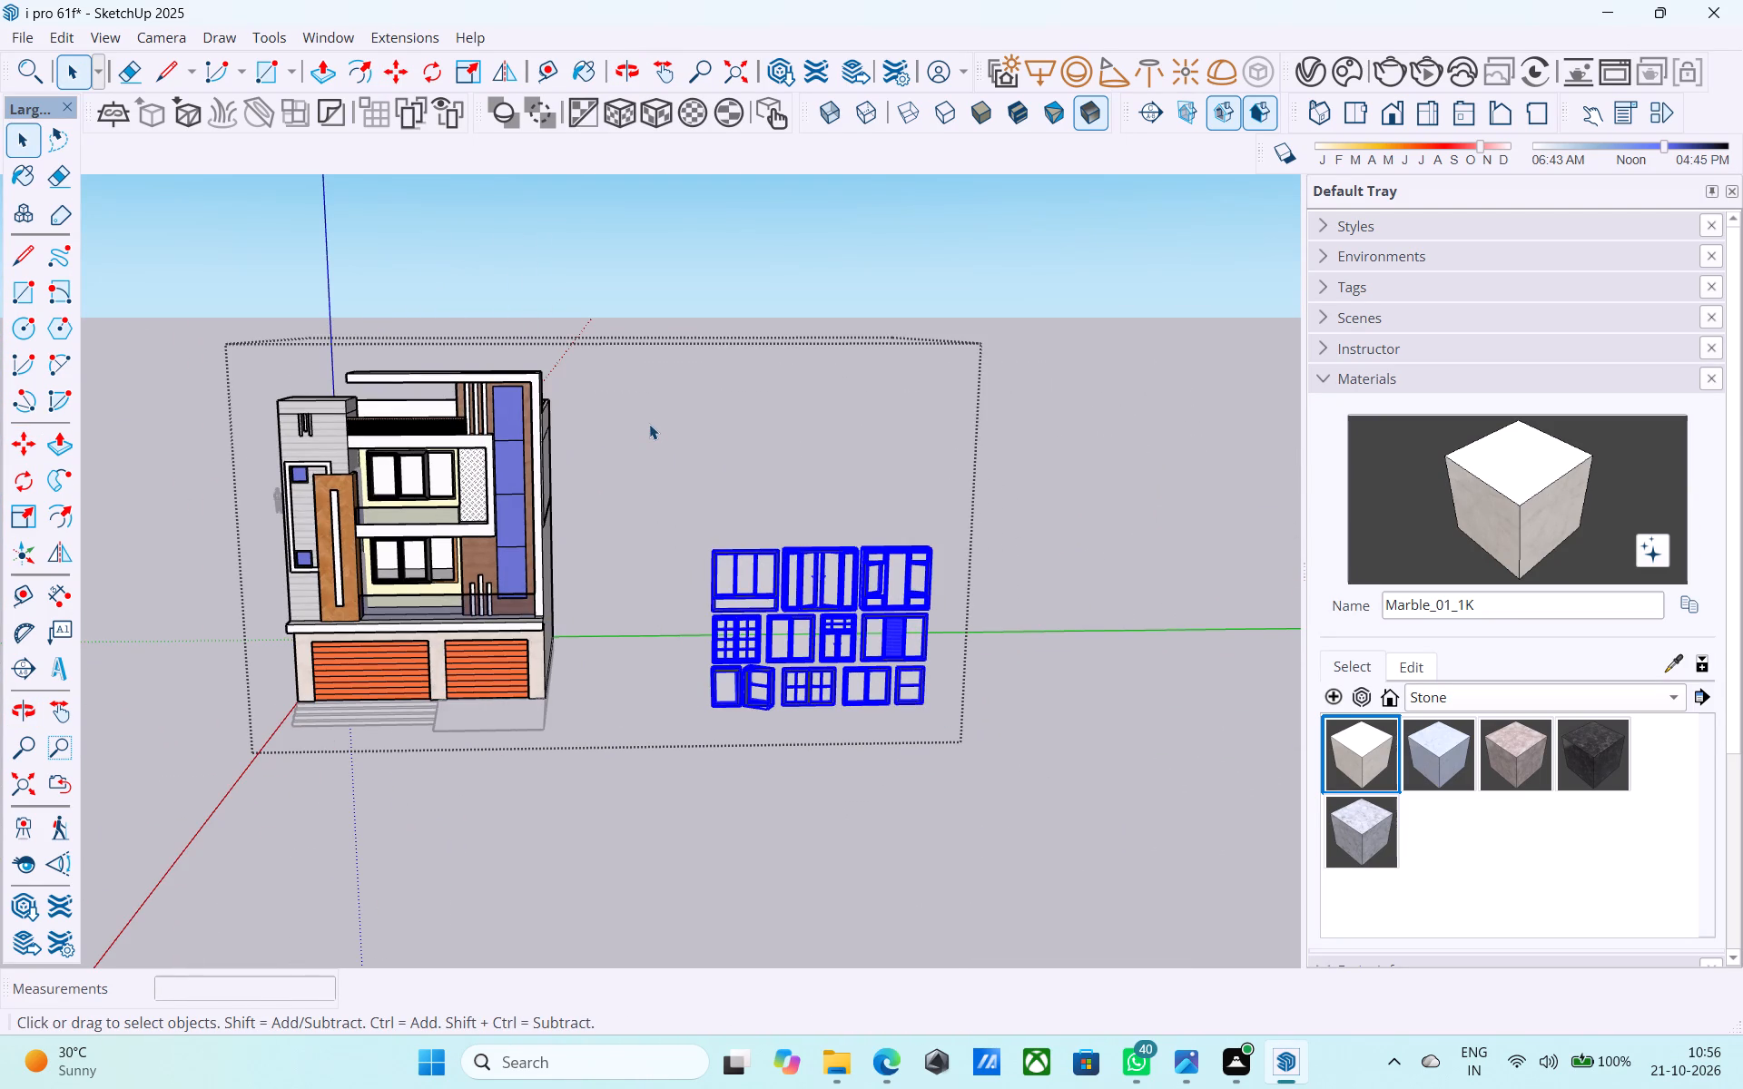
key("Delete")
scroll(636, 456, "down", 2)
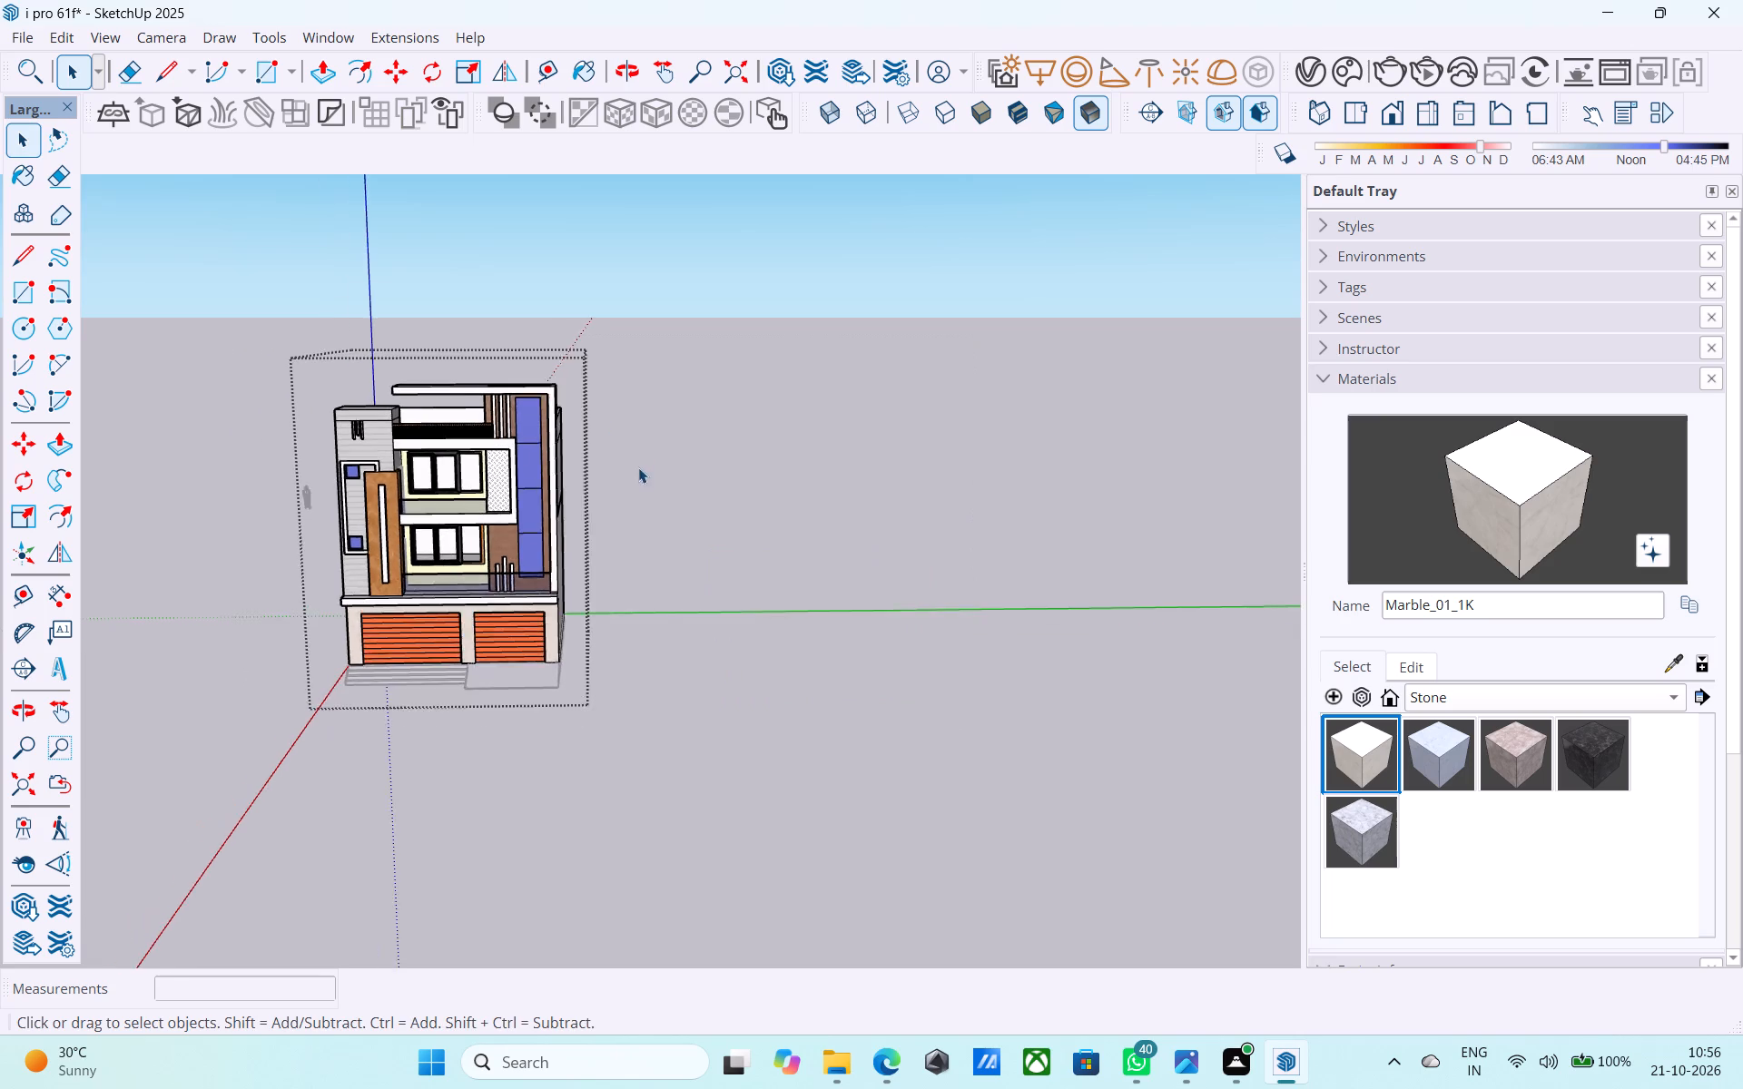
Close the open group and save the model, purging its unused items.
middle_click_drag(639, 470, 822, 530)
scroll(793, 488, "up", 1)
scroll(788, 497, "down", 3)
middle_click_drag(783, 495, 760, 401)
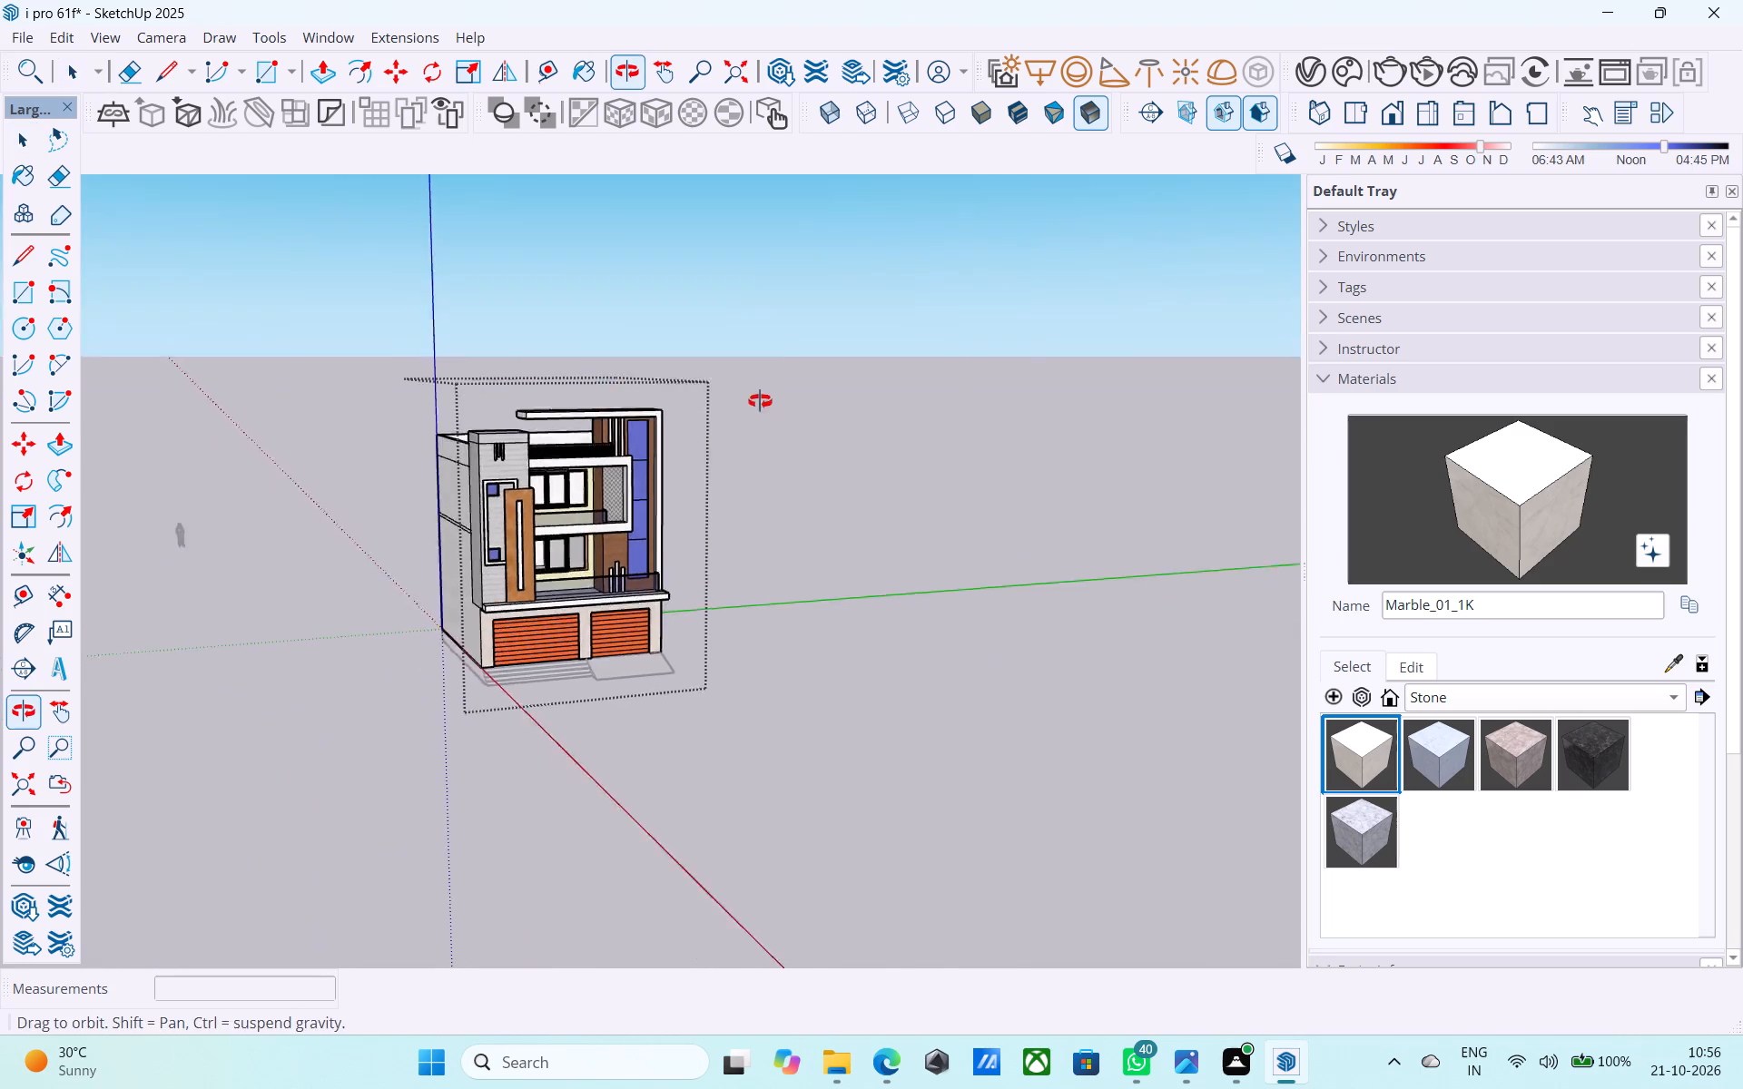
middle_click_drag(760, 401, 763, 390)
scroll(735, 419, "up", 3)
middle_click_drag(732, 419, 645, 403)
left_click(714, 459)
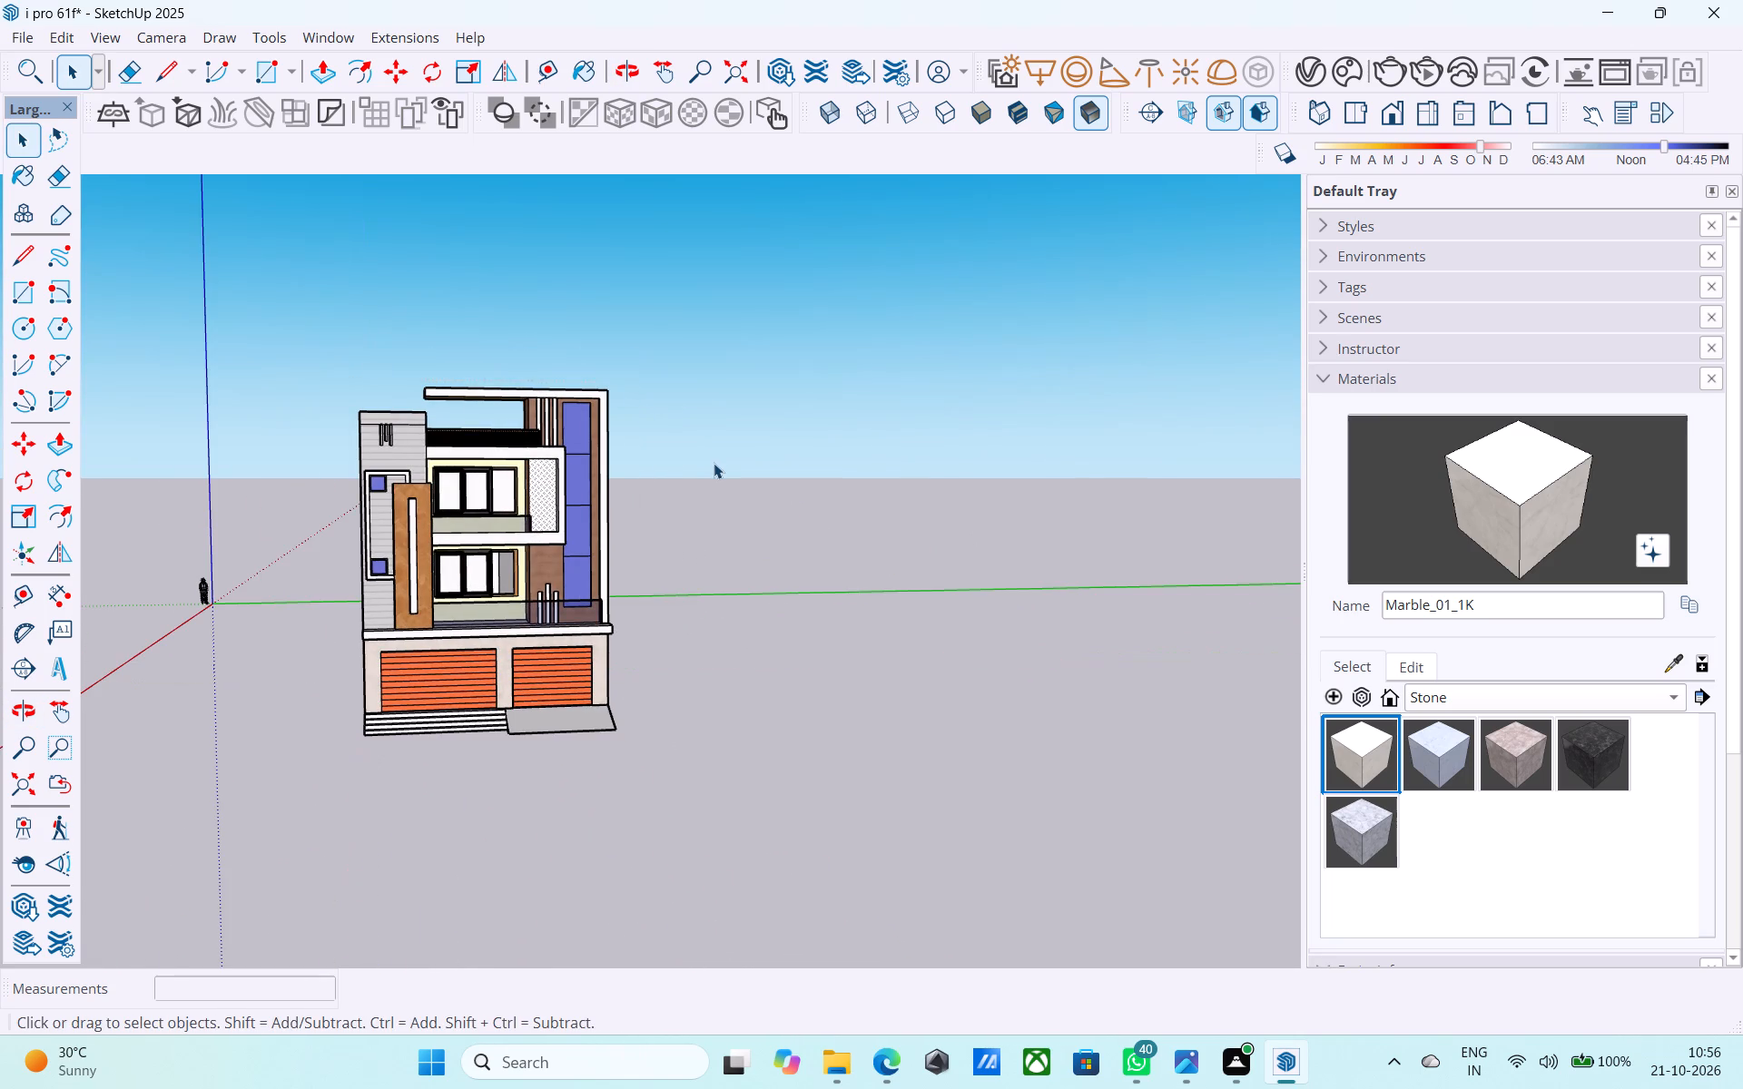
key("ctrl+s")
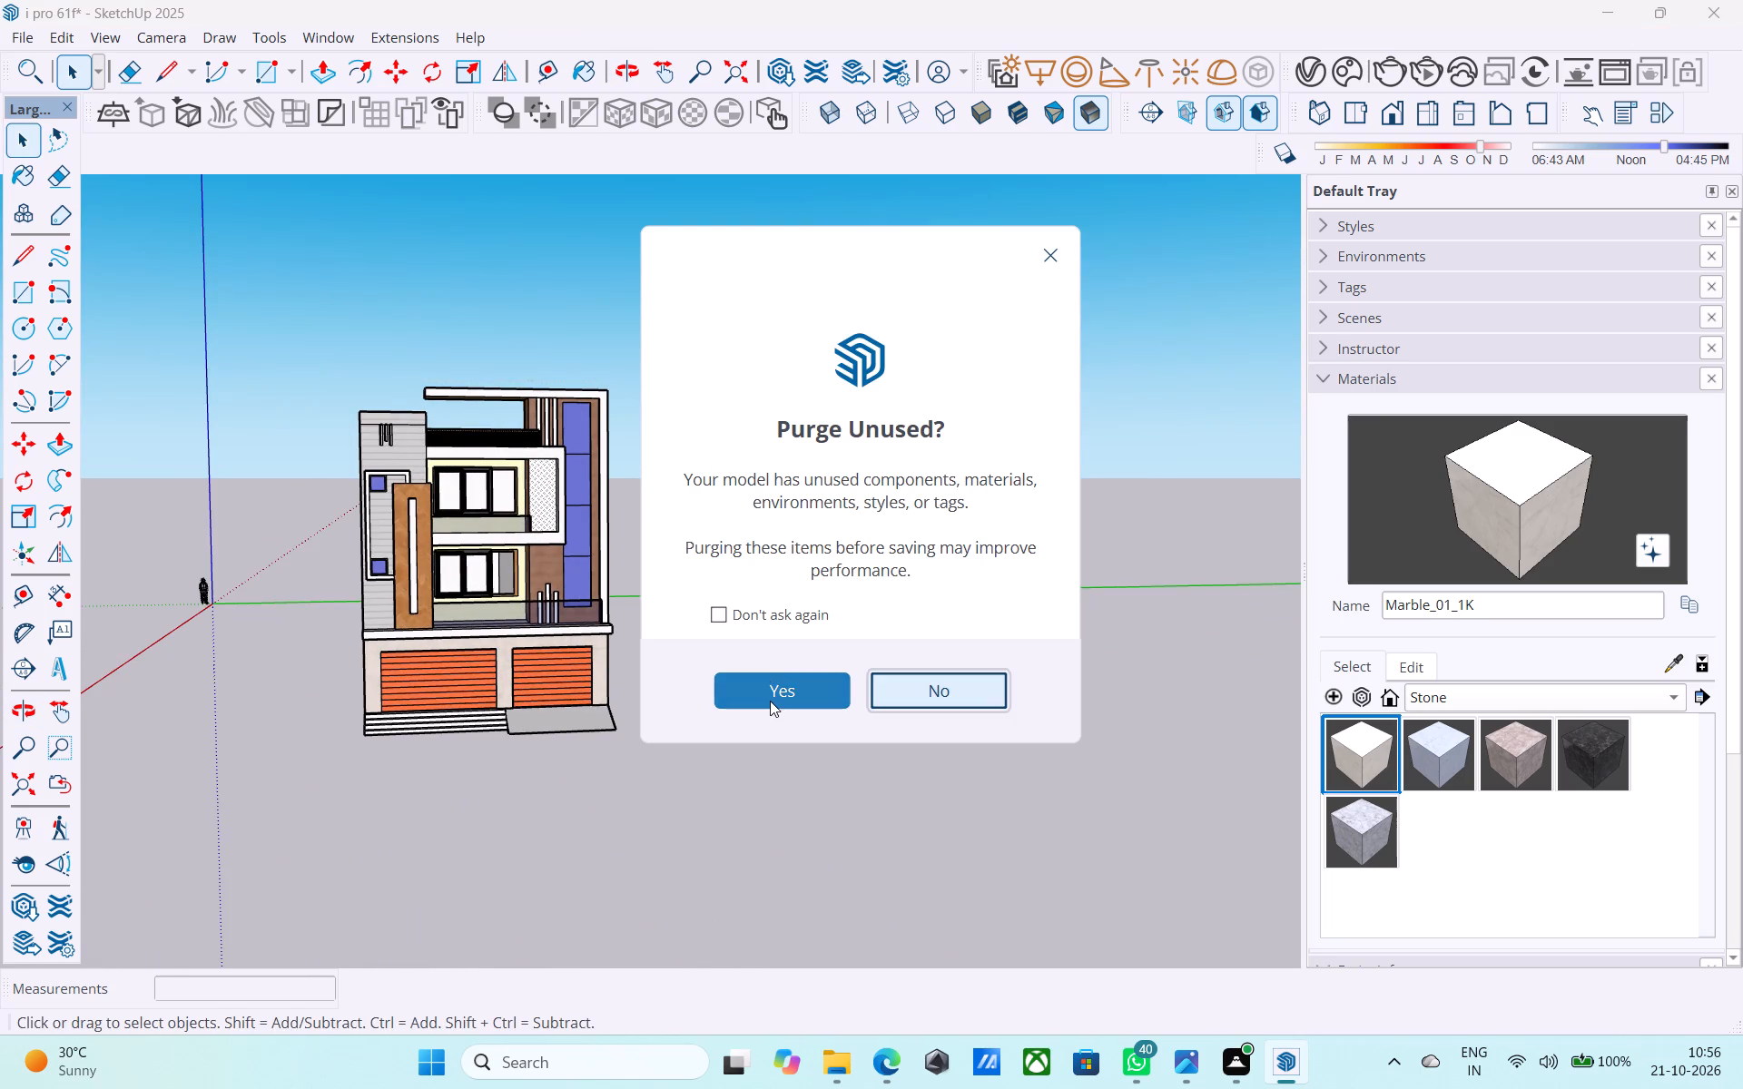
left_click(771, 701)
Examine the finished facade, including both slatted shutters and the fitted balcony windows, from different angles.
middle_click_drag(655, 588, 635, 565)
scroll(472, 584, "up", 3)
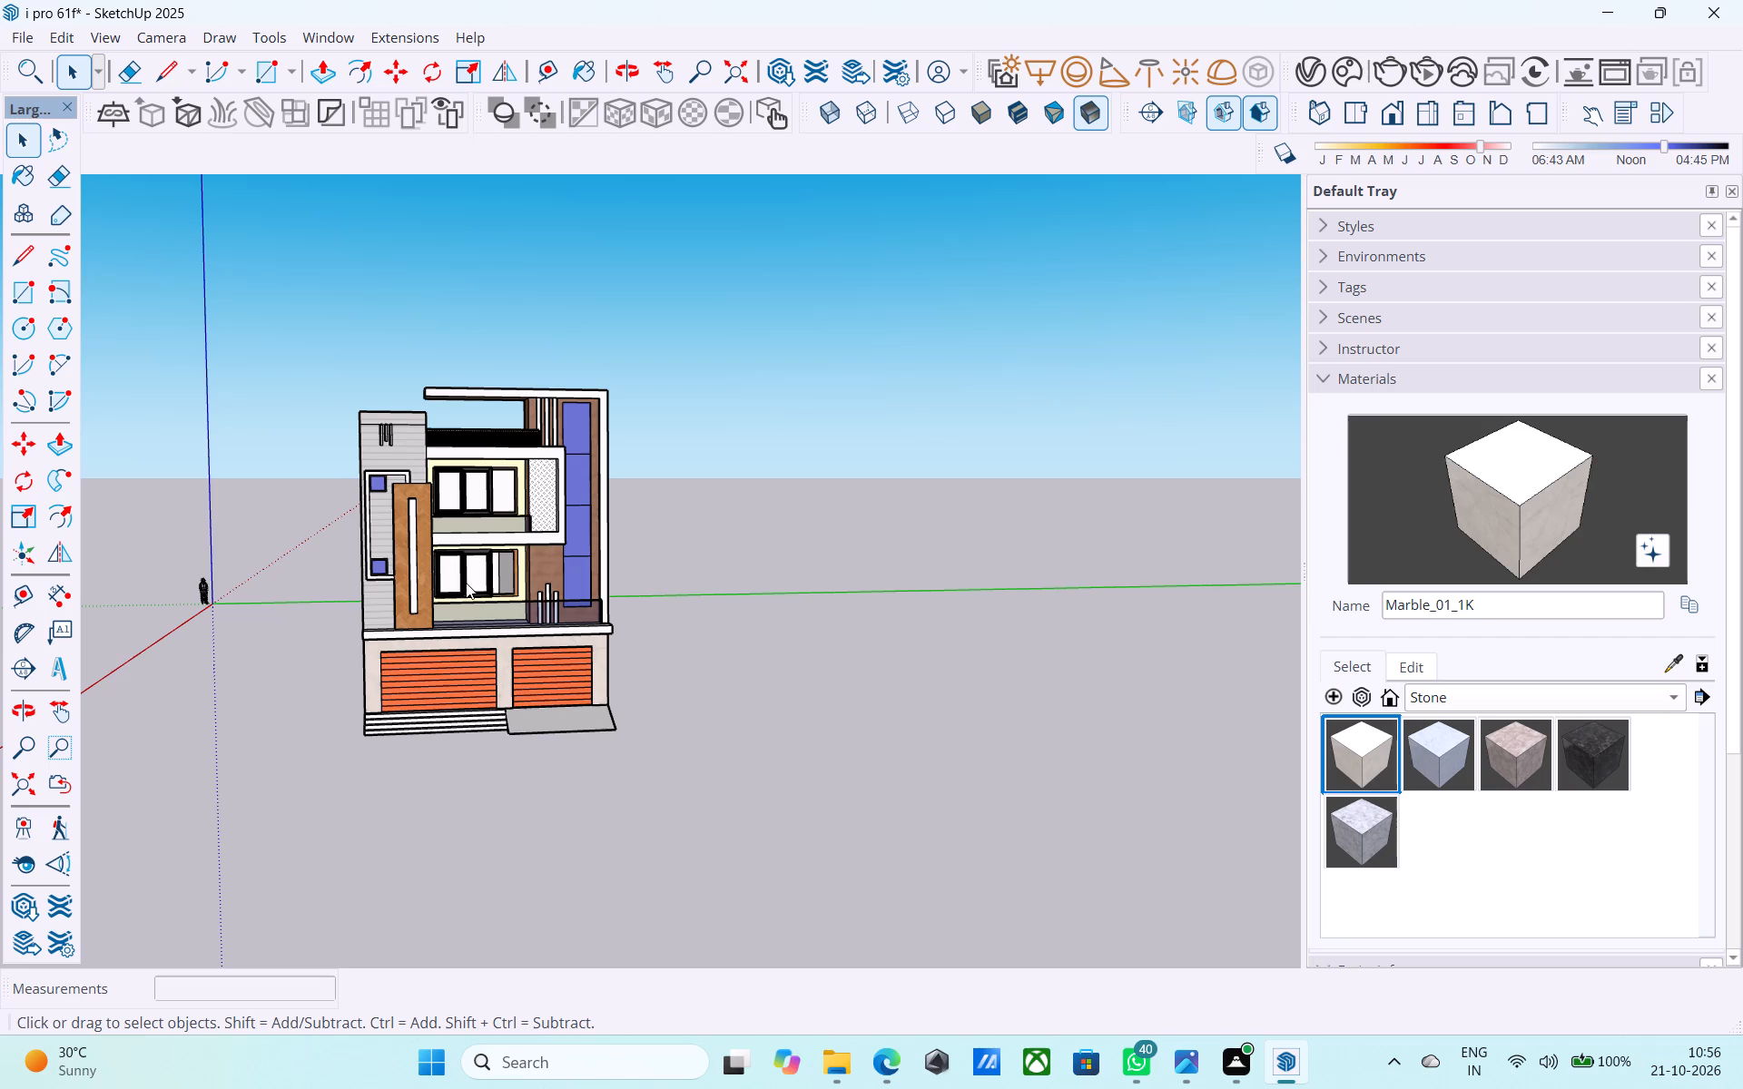
scroll(547, 533, "down", 5)
middle_click_drag(539, 528, 475, 502)
scroll(472, 505, "up", 6)
middle_click_drag(396, 522, 334, 505)
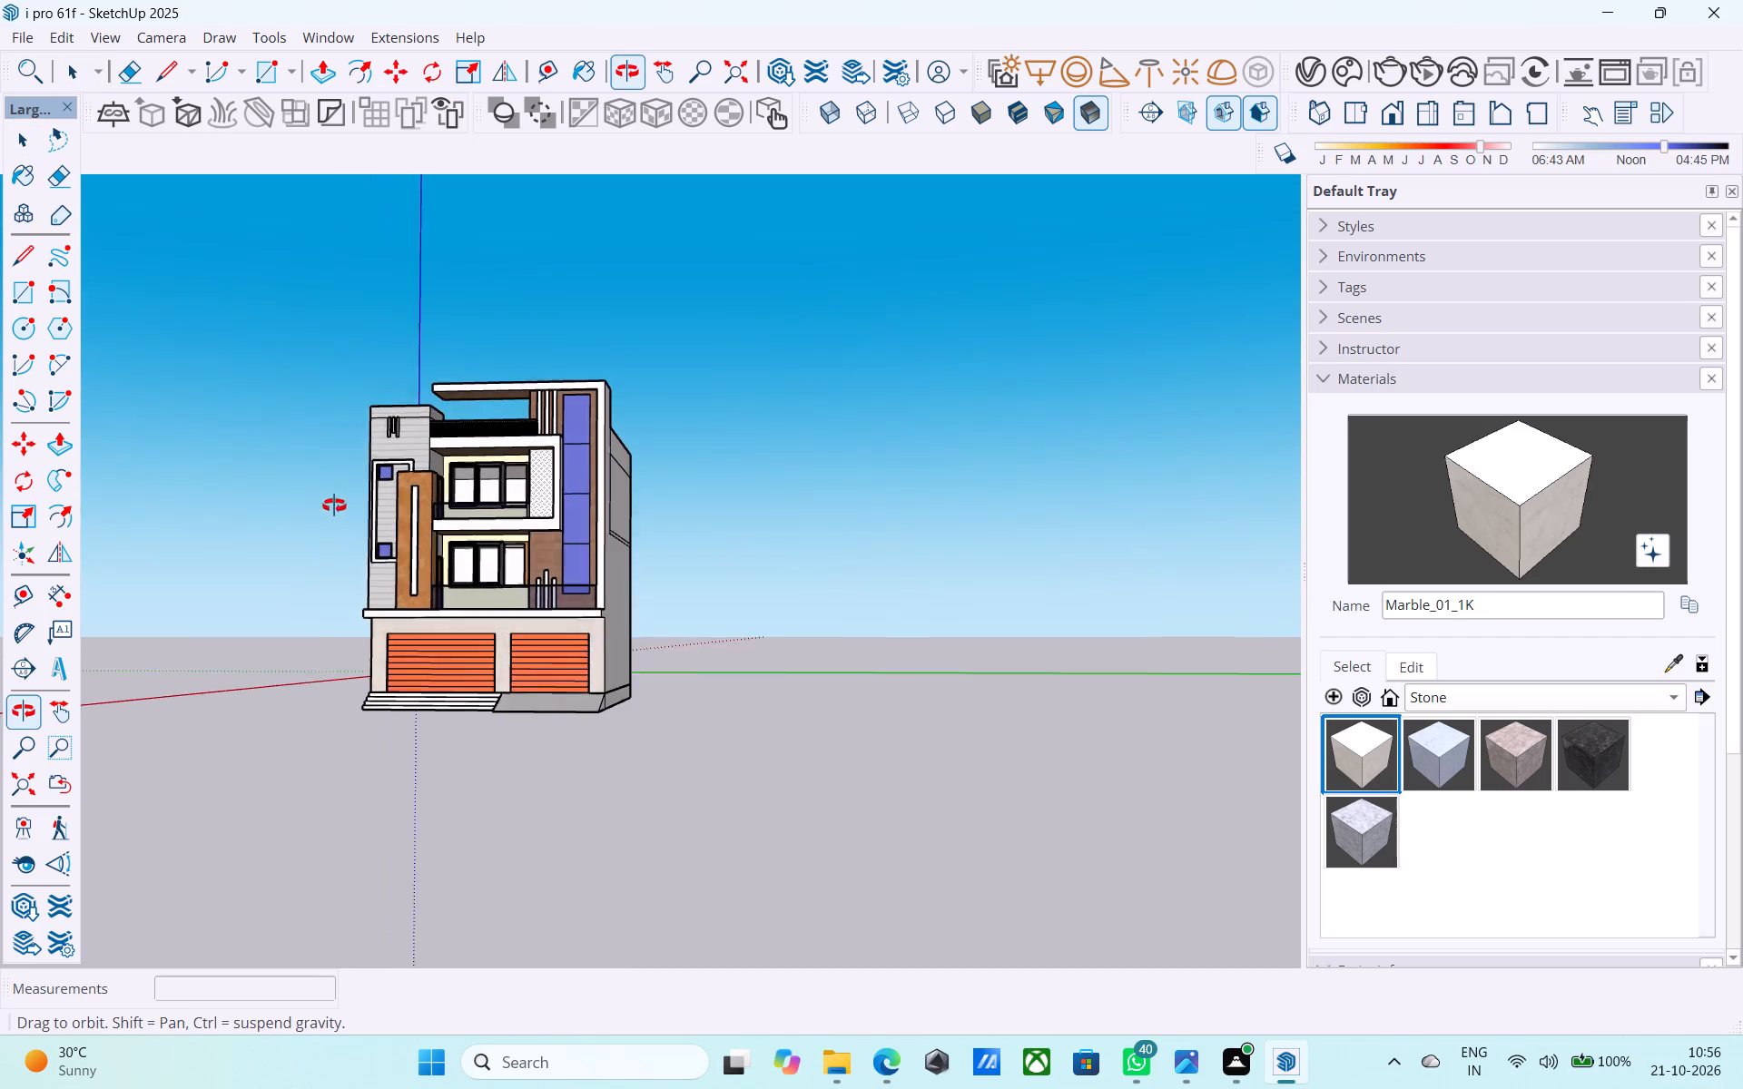
middle_click_drag(334, 505, 339, 513)
scroll(493, 584, "up", 5)
middle_click_drag(514, 574, 407, 739)
scroll(467, 651, "up", 4)
scroll(468, 599, "down", 5)
scroll(472, 674, "up", 5)
Open the house group and erase the pair of floor lines on the side wall behind the grey-clad tower.
double_click(476, 672)
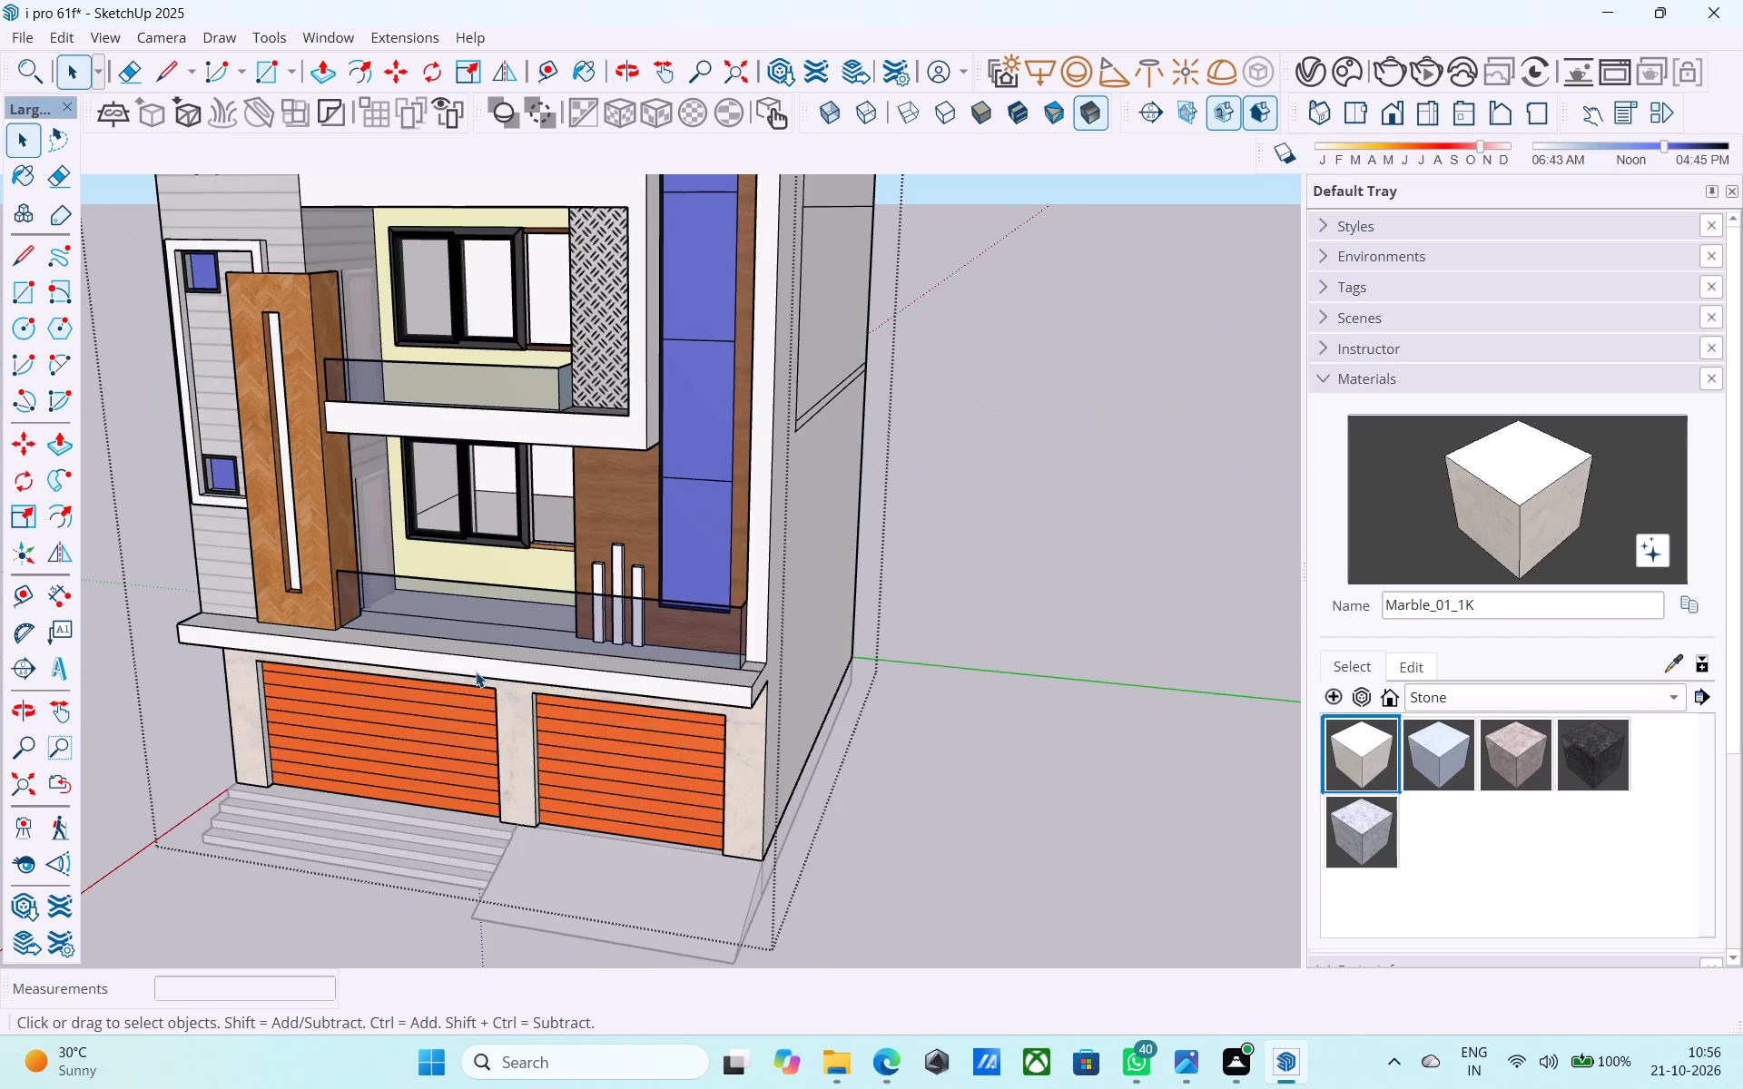
scroll(476, 672, "down", 6)
middle_click_drag(476, 672, 478, 628)
scroll(558, 360, "up", 14)
scroll(550, 430, "down", 6)
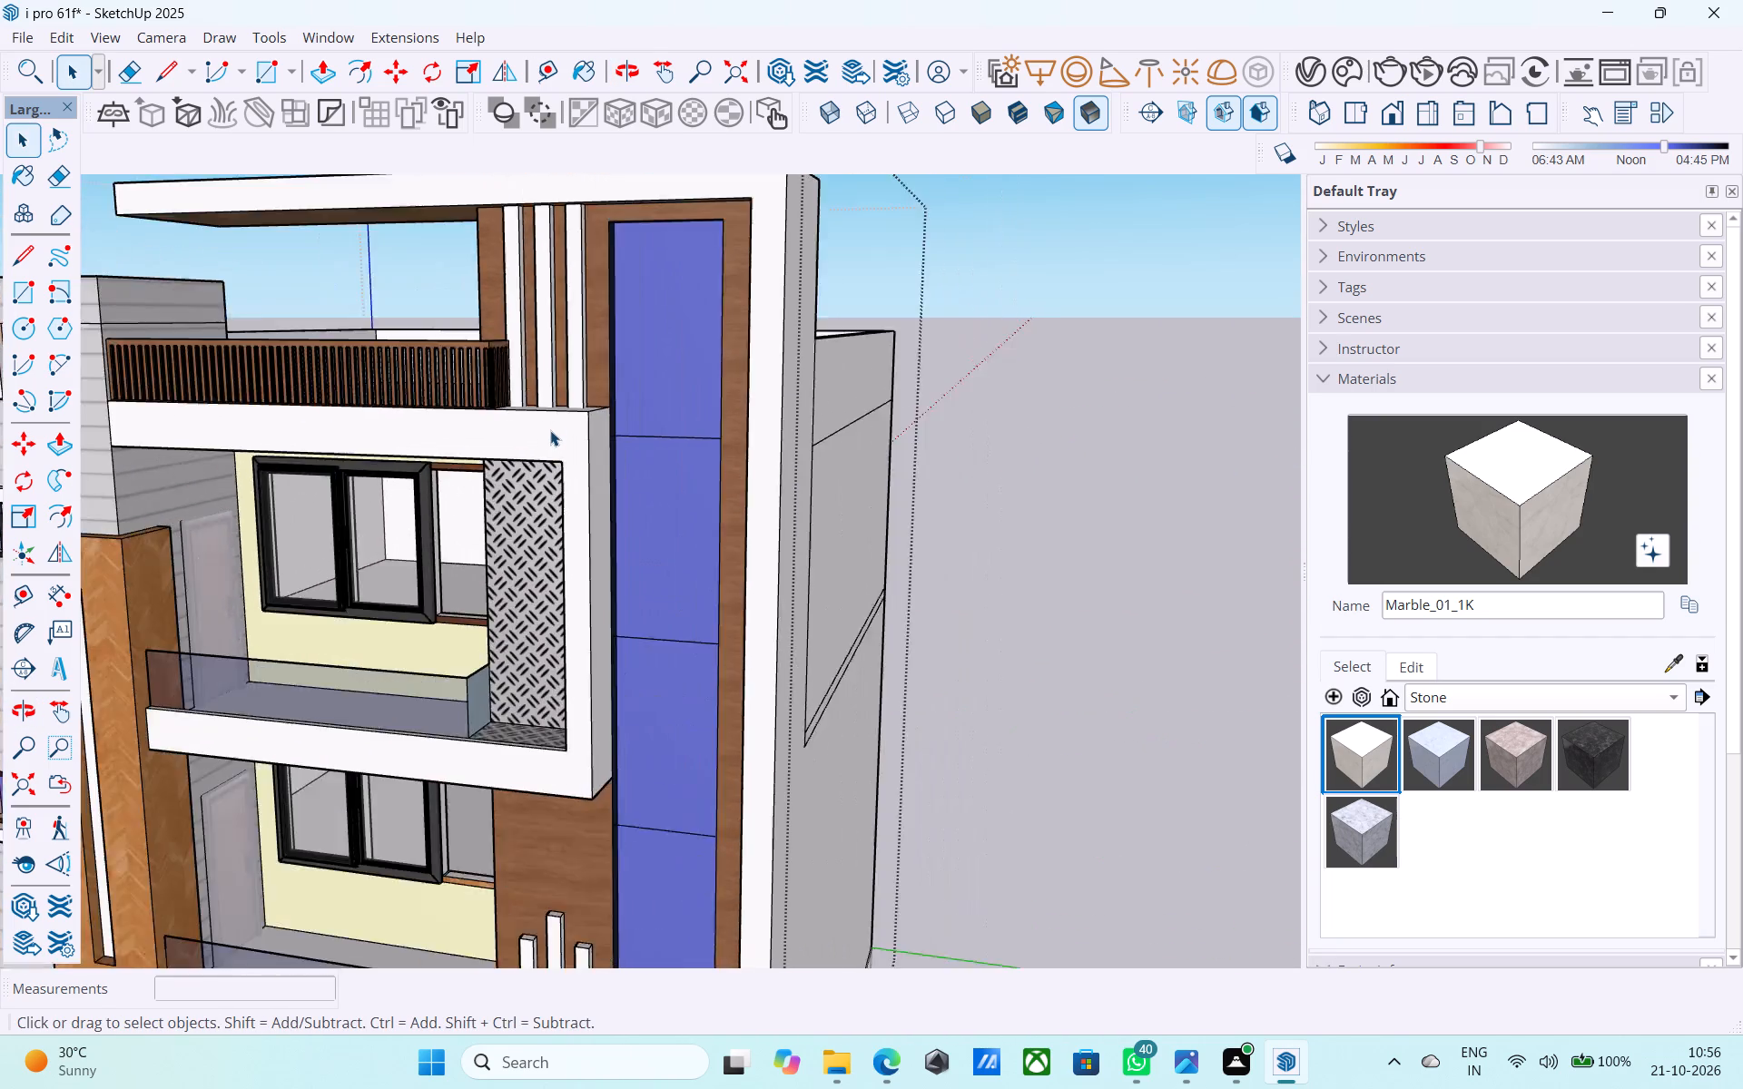
middle_click_drag(543, 423, 281, 415)
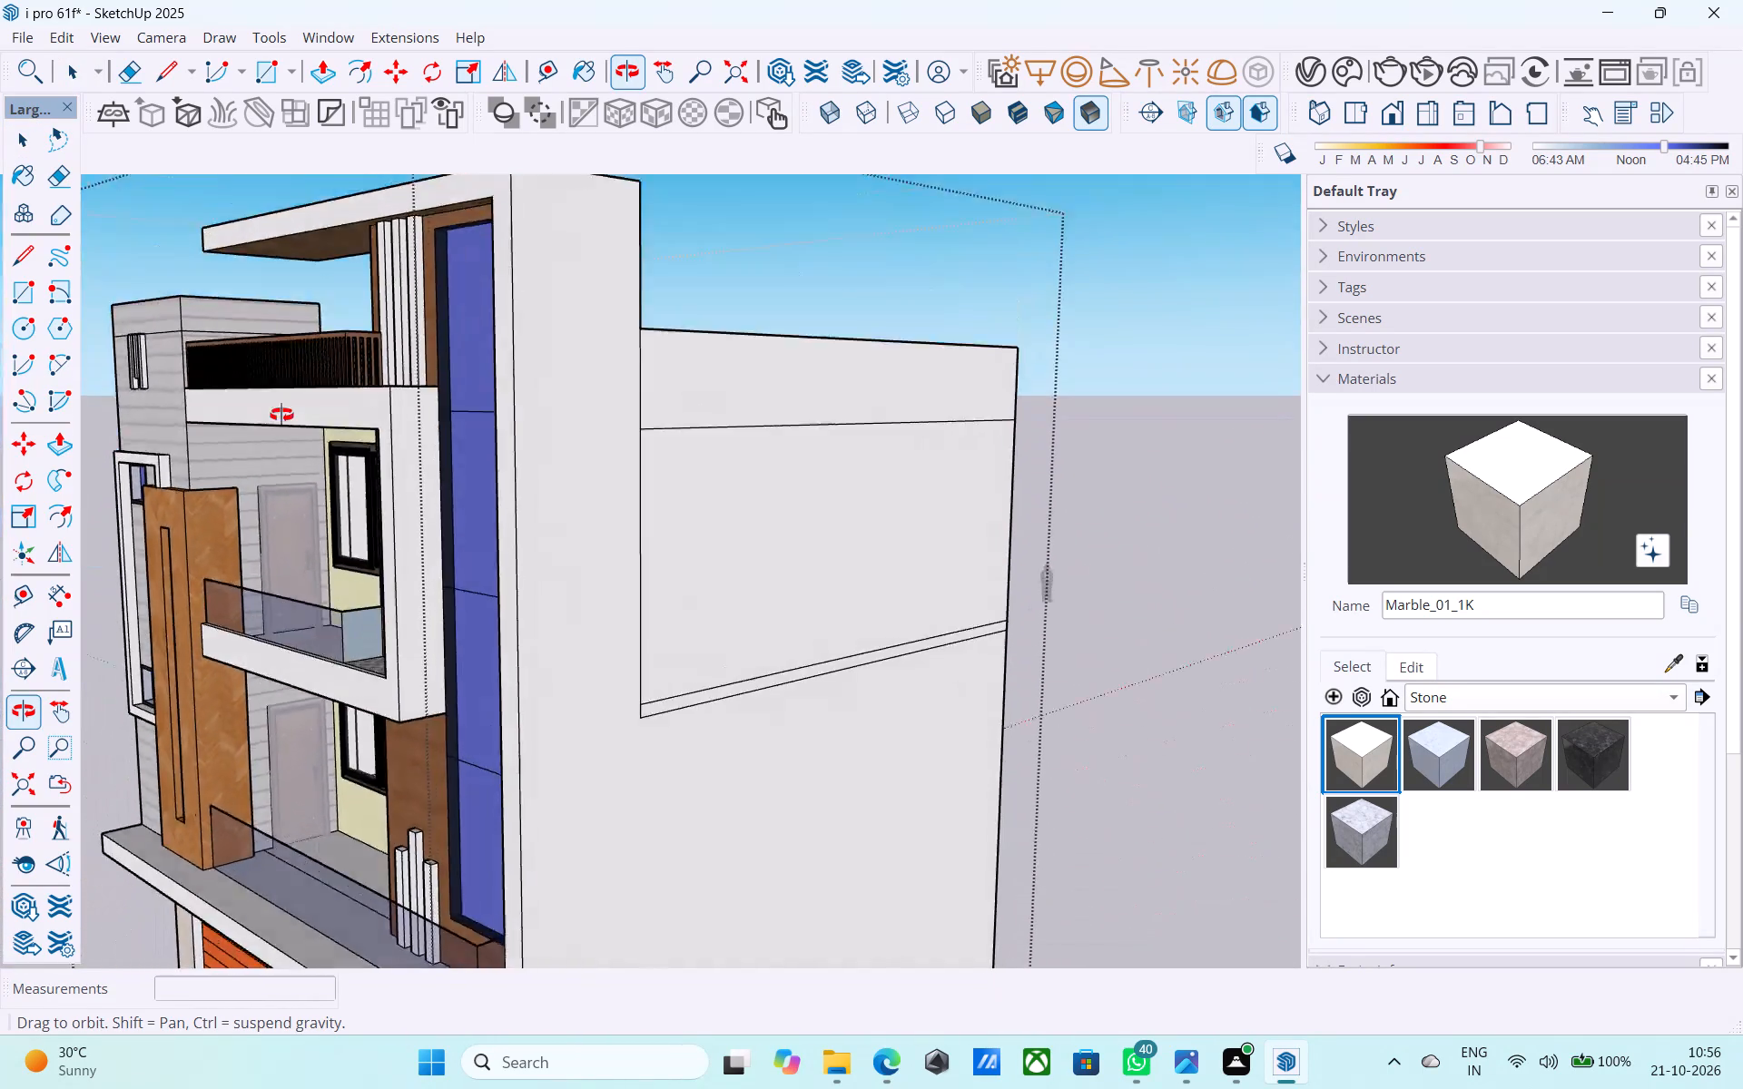
middle_click_drag(281, 415, 1304, 564)
middle_click_drag(943, 611, 824, 448)
scroll(822, 438, "down", 5)
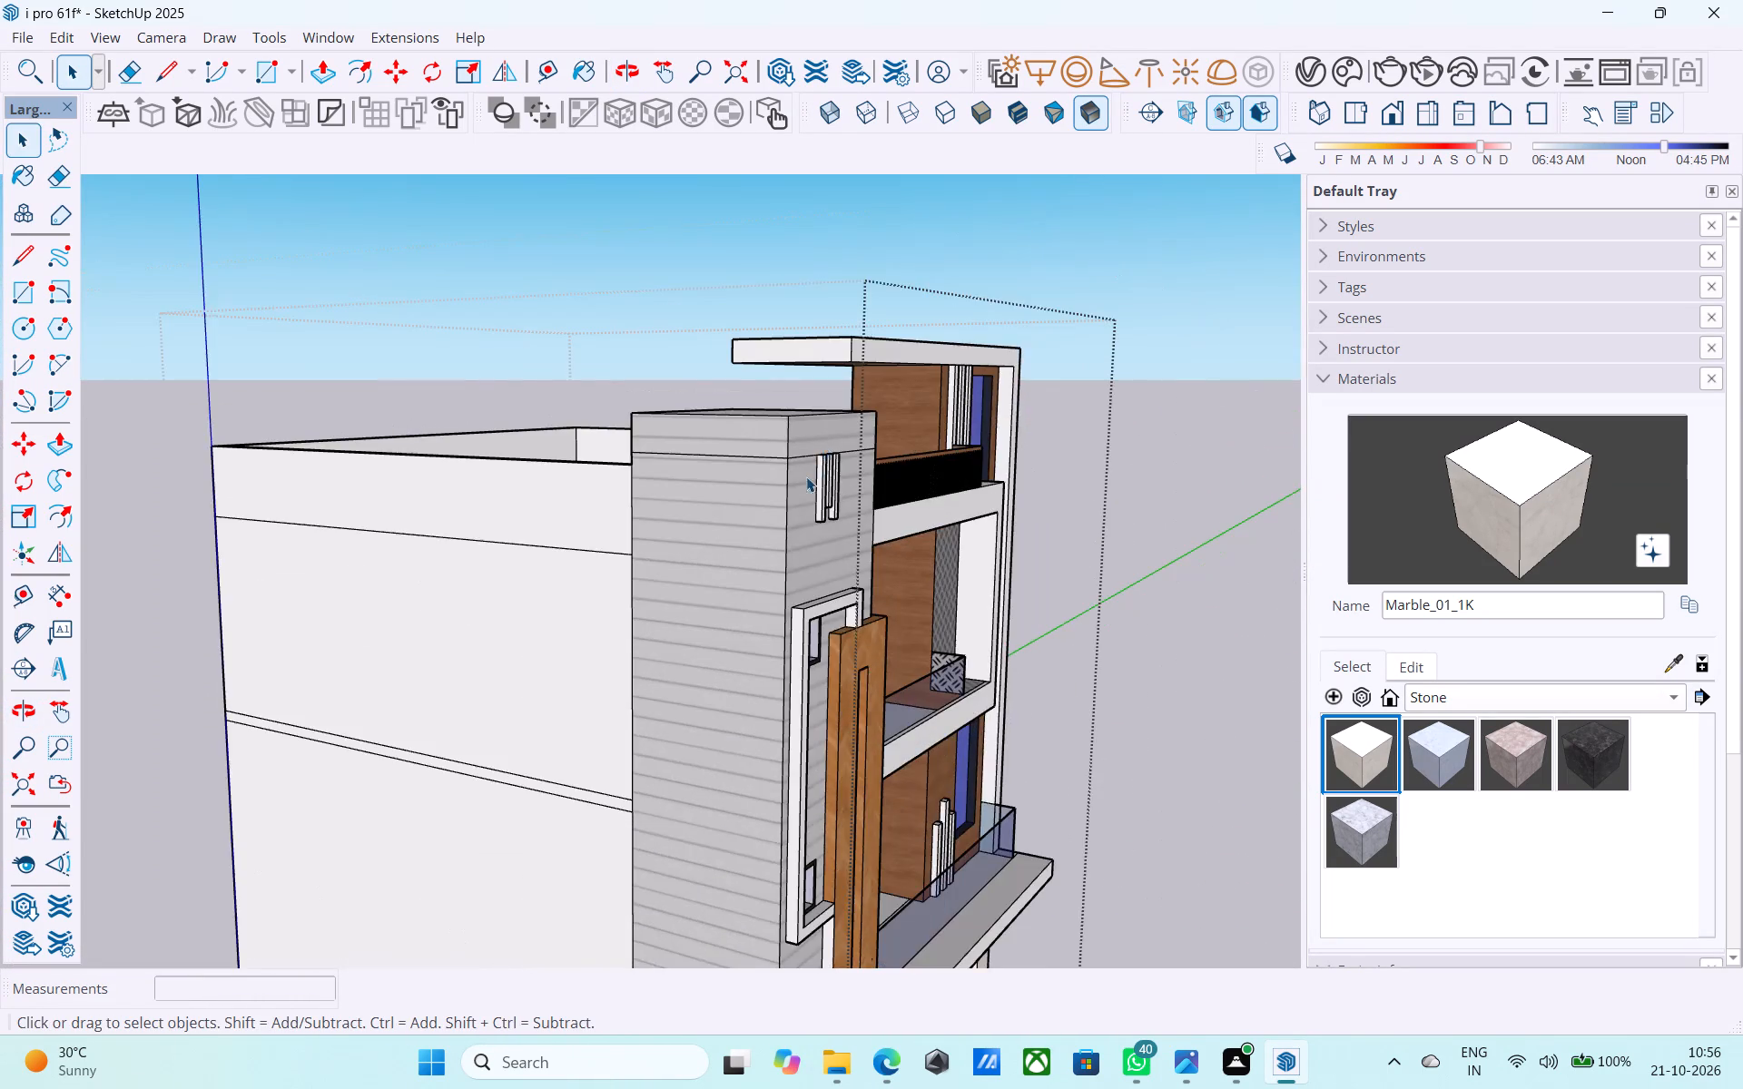
scroll(805, 479, "down", 5)
middle_click_drag(422, 624, 1127, 592)
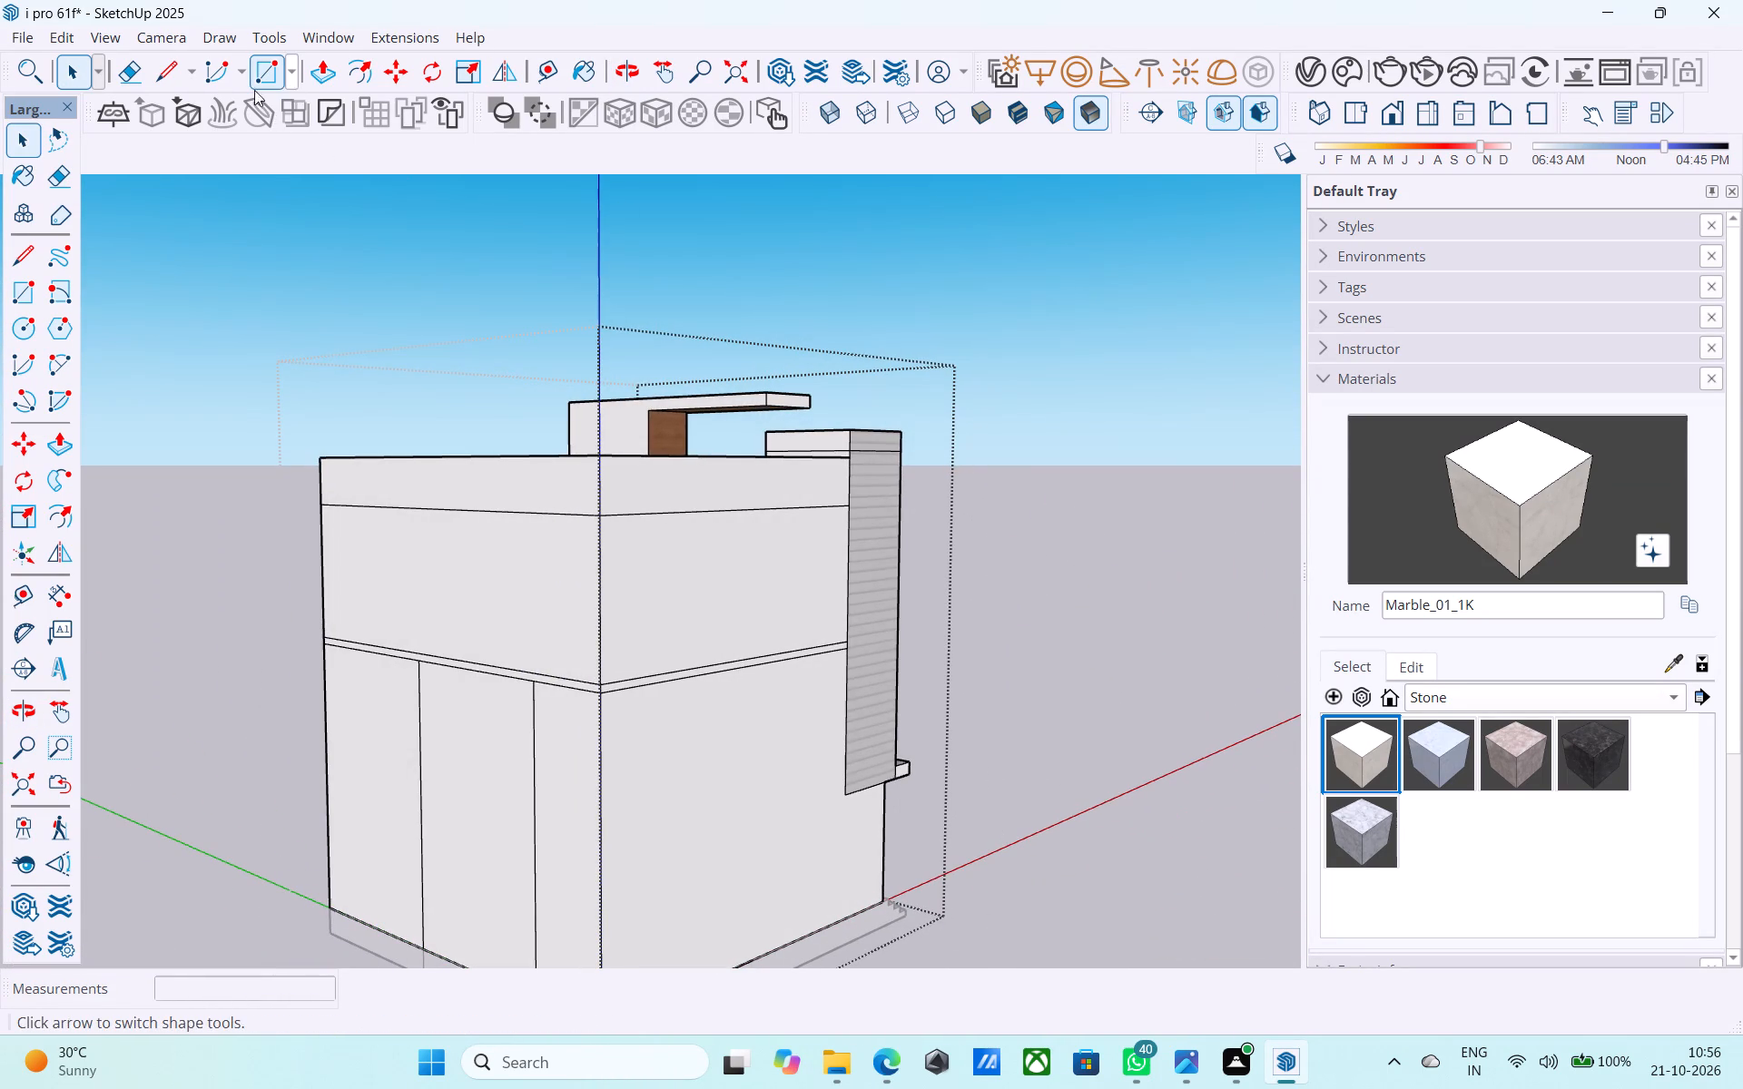
left_click(142, 65)
scroll(718, 686, "up", 8)
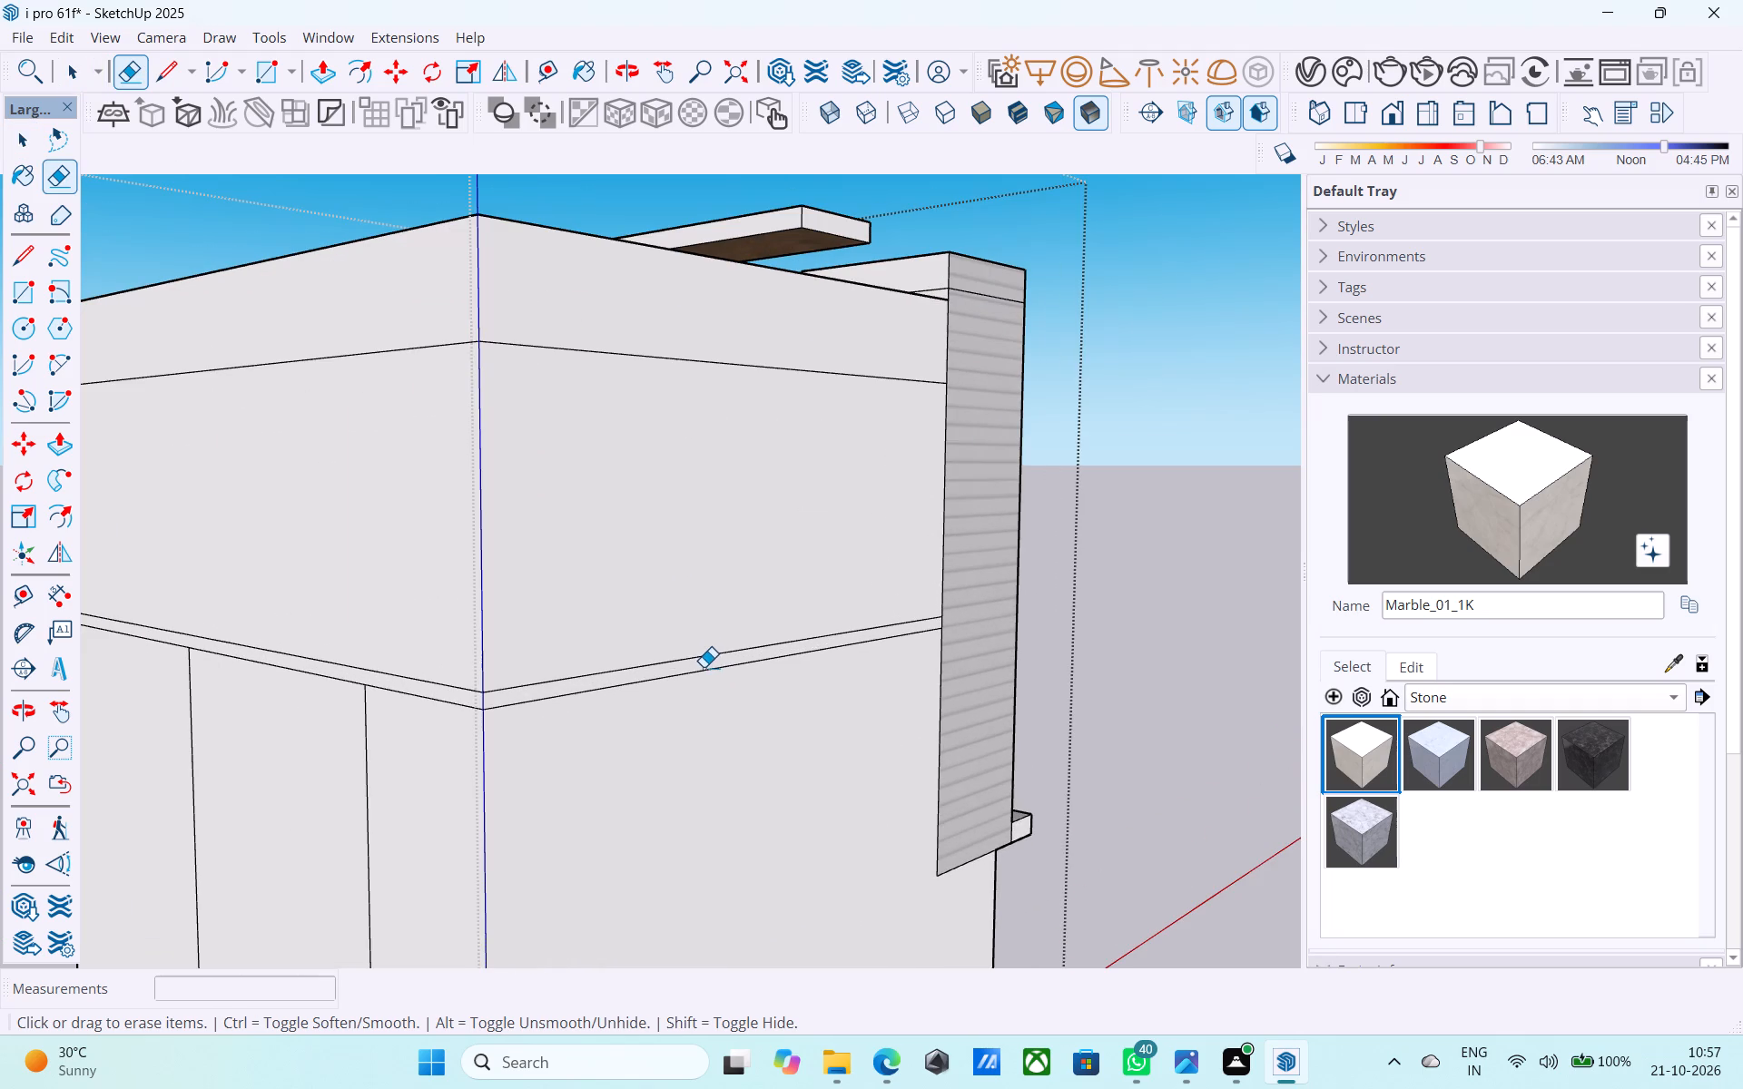
left_click(702, 665)
left_click_drag(705, 694, 692, 659)
Erase the leftover horizontal and vertical lines on the rear wall and the short stub beside the tower cladding.
left_click_drag(458, 729, 454, 677)
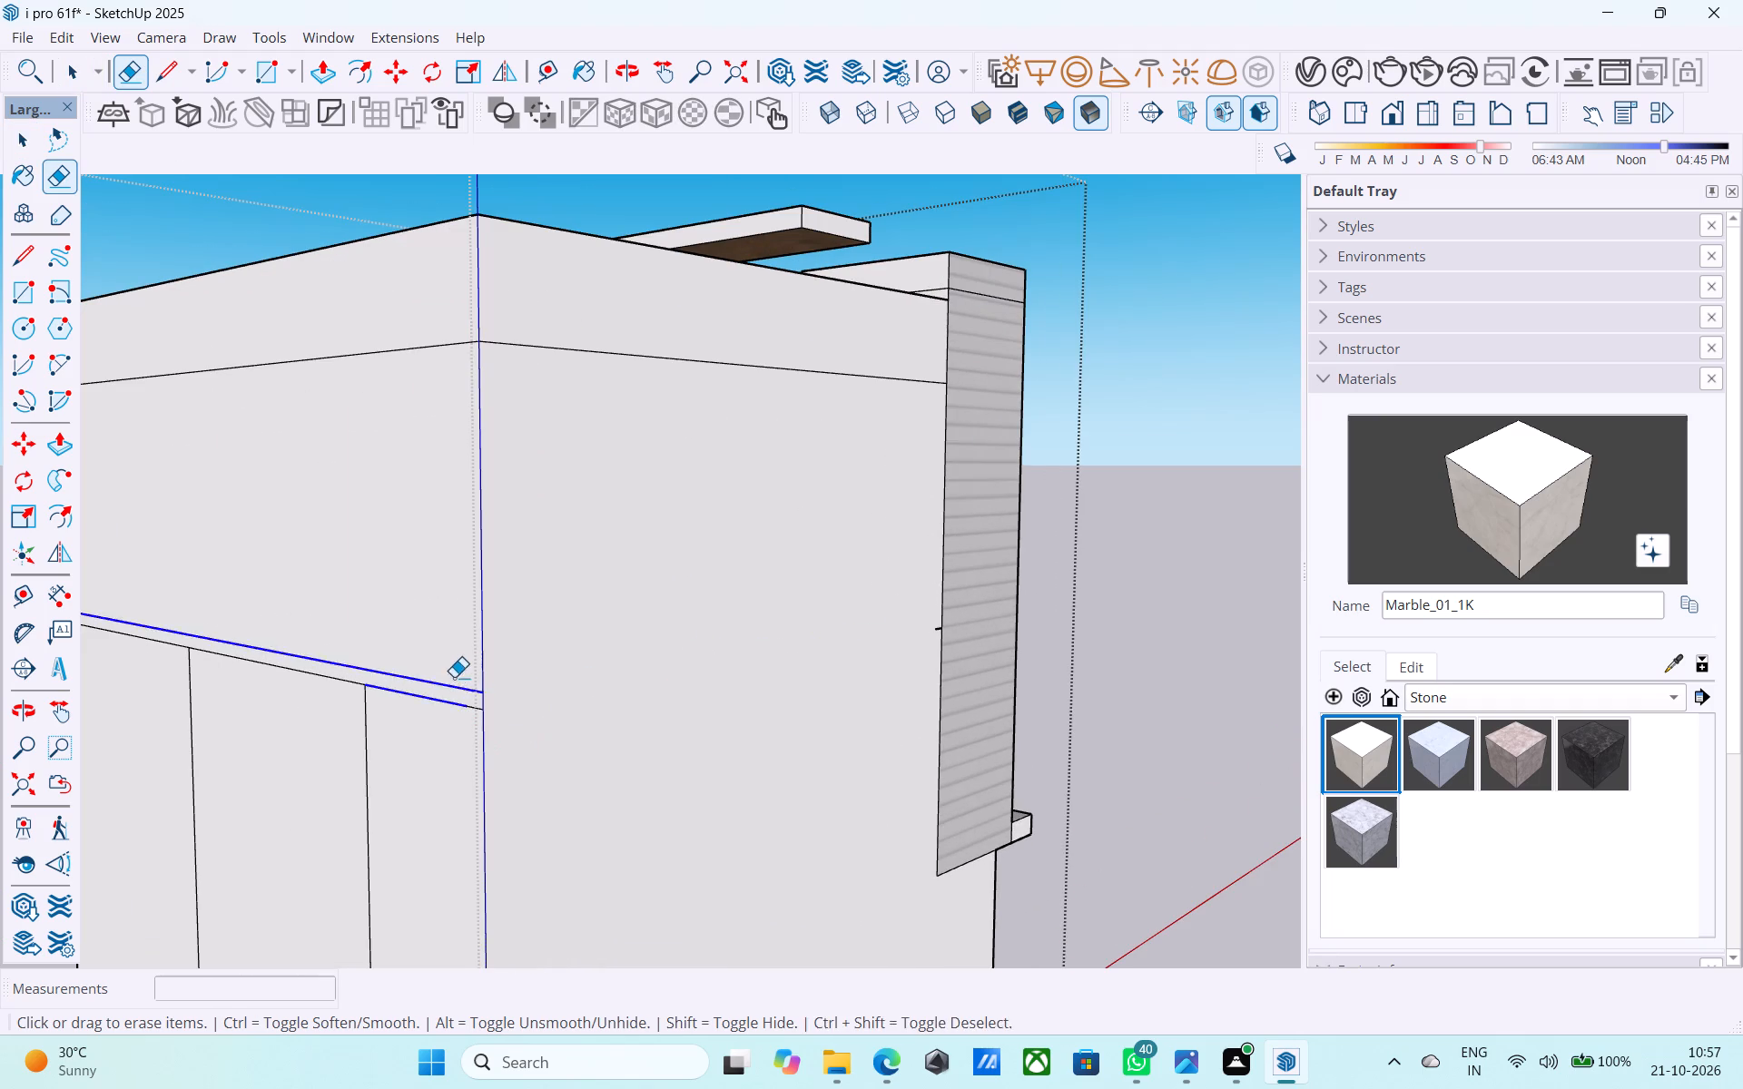
left_click_drag(454, 677, 454, 672)
left_click_drag(403, 759, 331, 715)
left_click(470, 710)
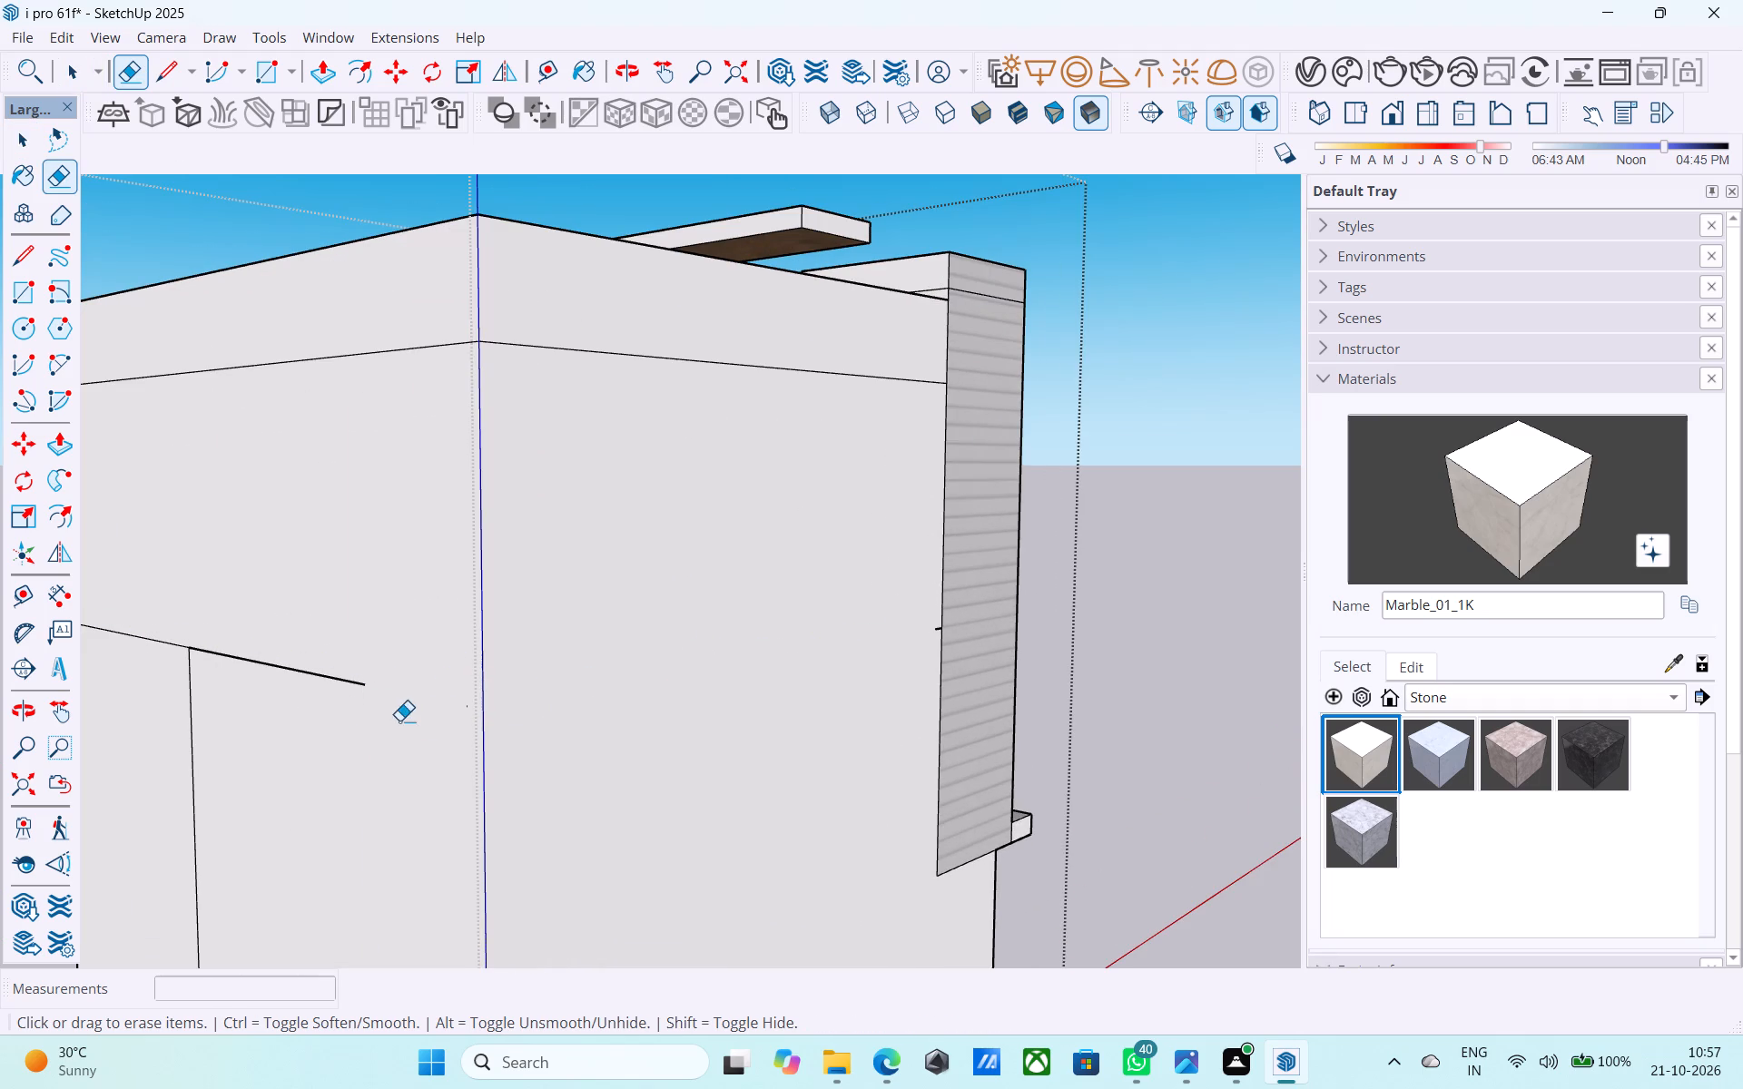
left_click_drag(369, 696, 362, 682)
scroll(363, 677, "down", 5)
scroll(363, 677, "up", 1)
scroll(369, 684, "down", 1)
left_click_drag(248, 729, 235, 718)
left_click_drag(226, 663, 220, 605)
scroll(229, 609, "down", 6)
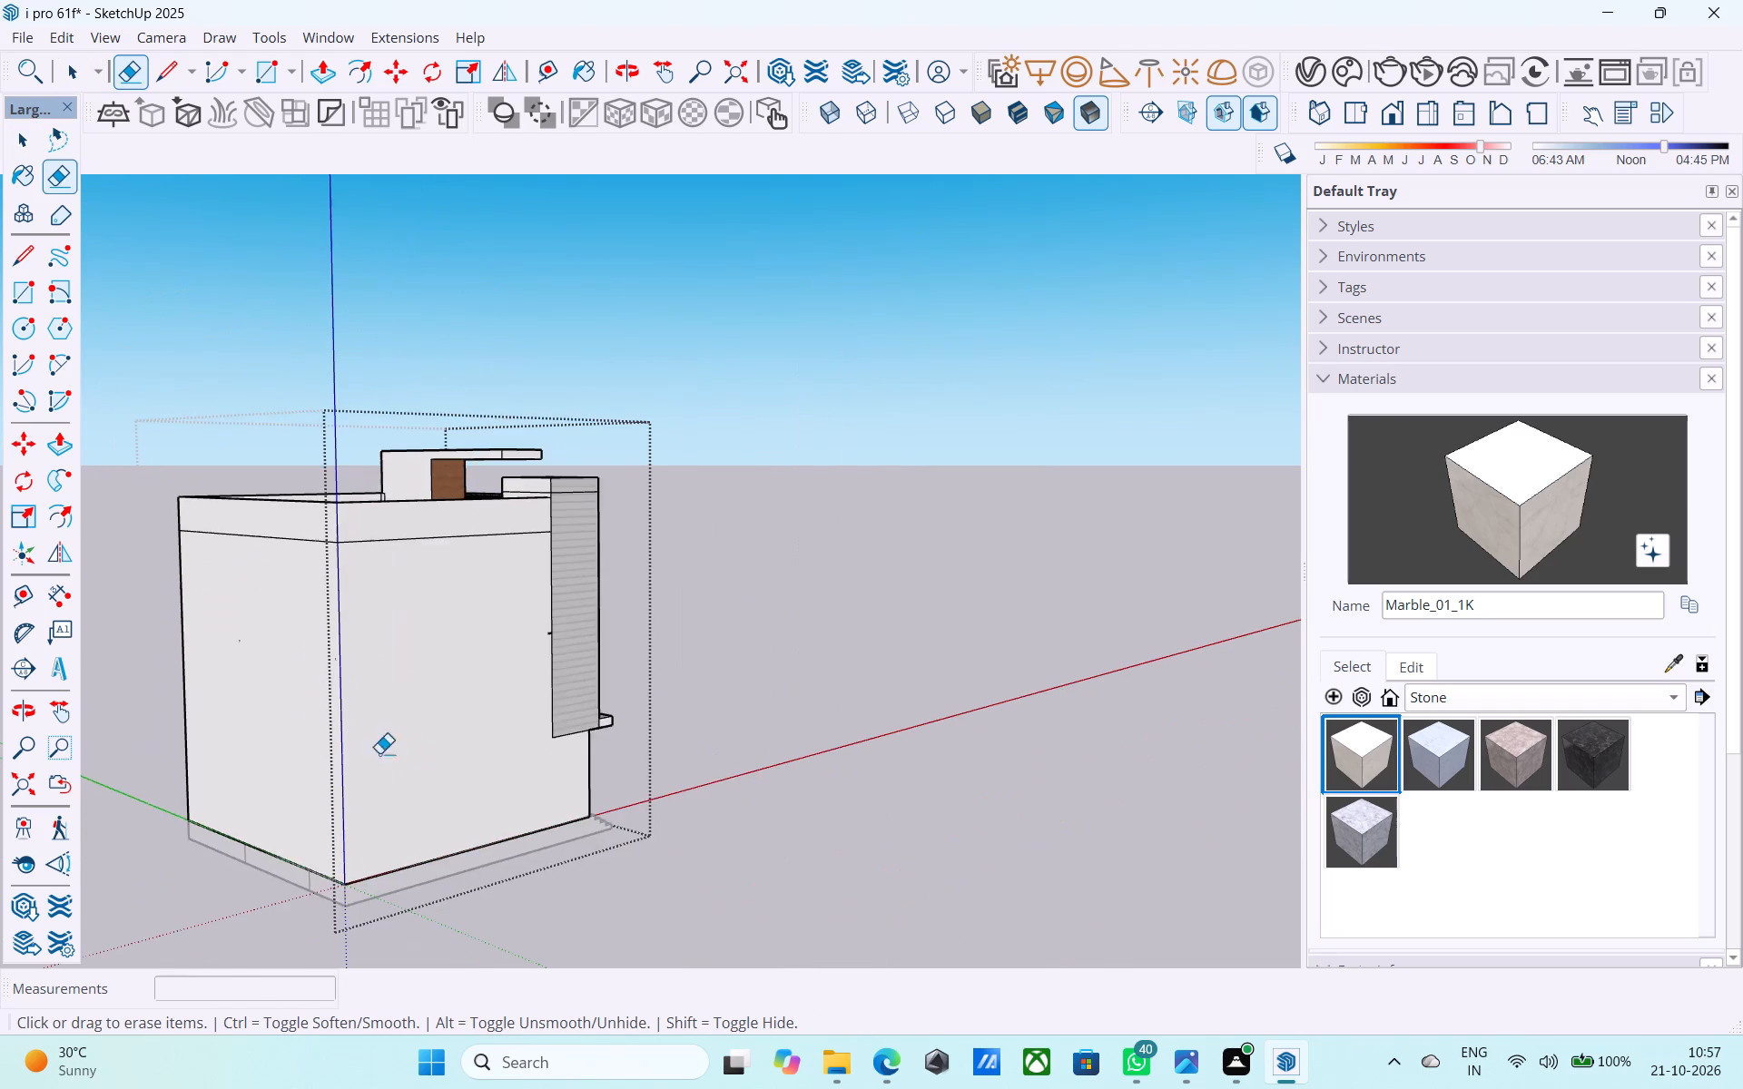
scroll(576, 716, "up", 17)
left_click_drag(539, 568, 539, 582)
Erase the pair of floor lines, the vertical joint below the parapet line and the leftover end stubs on the opposite side wall.
scroll(547, 679, "down", 3)
scroll(547, 689, "up", 1)
scroll(547, 689, "down", 14)
middle_click_drag(538, 756, 634, 750)
scroll(656, 714, "down", 5)
middle_click_drag(511, 710, 979, 745)
middle_click_drag(624, 744, 905, 692)
scroll(633, 672, "down", 5)
scroll(616, 714, "up", 6)
middle_click_drag(554, 699, 839, 722)
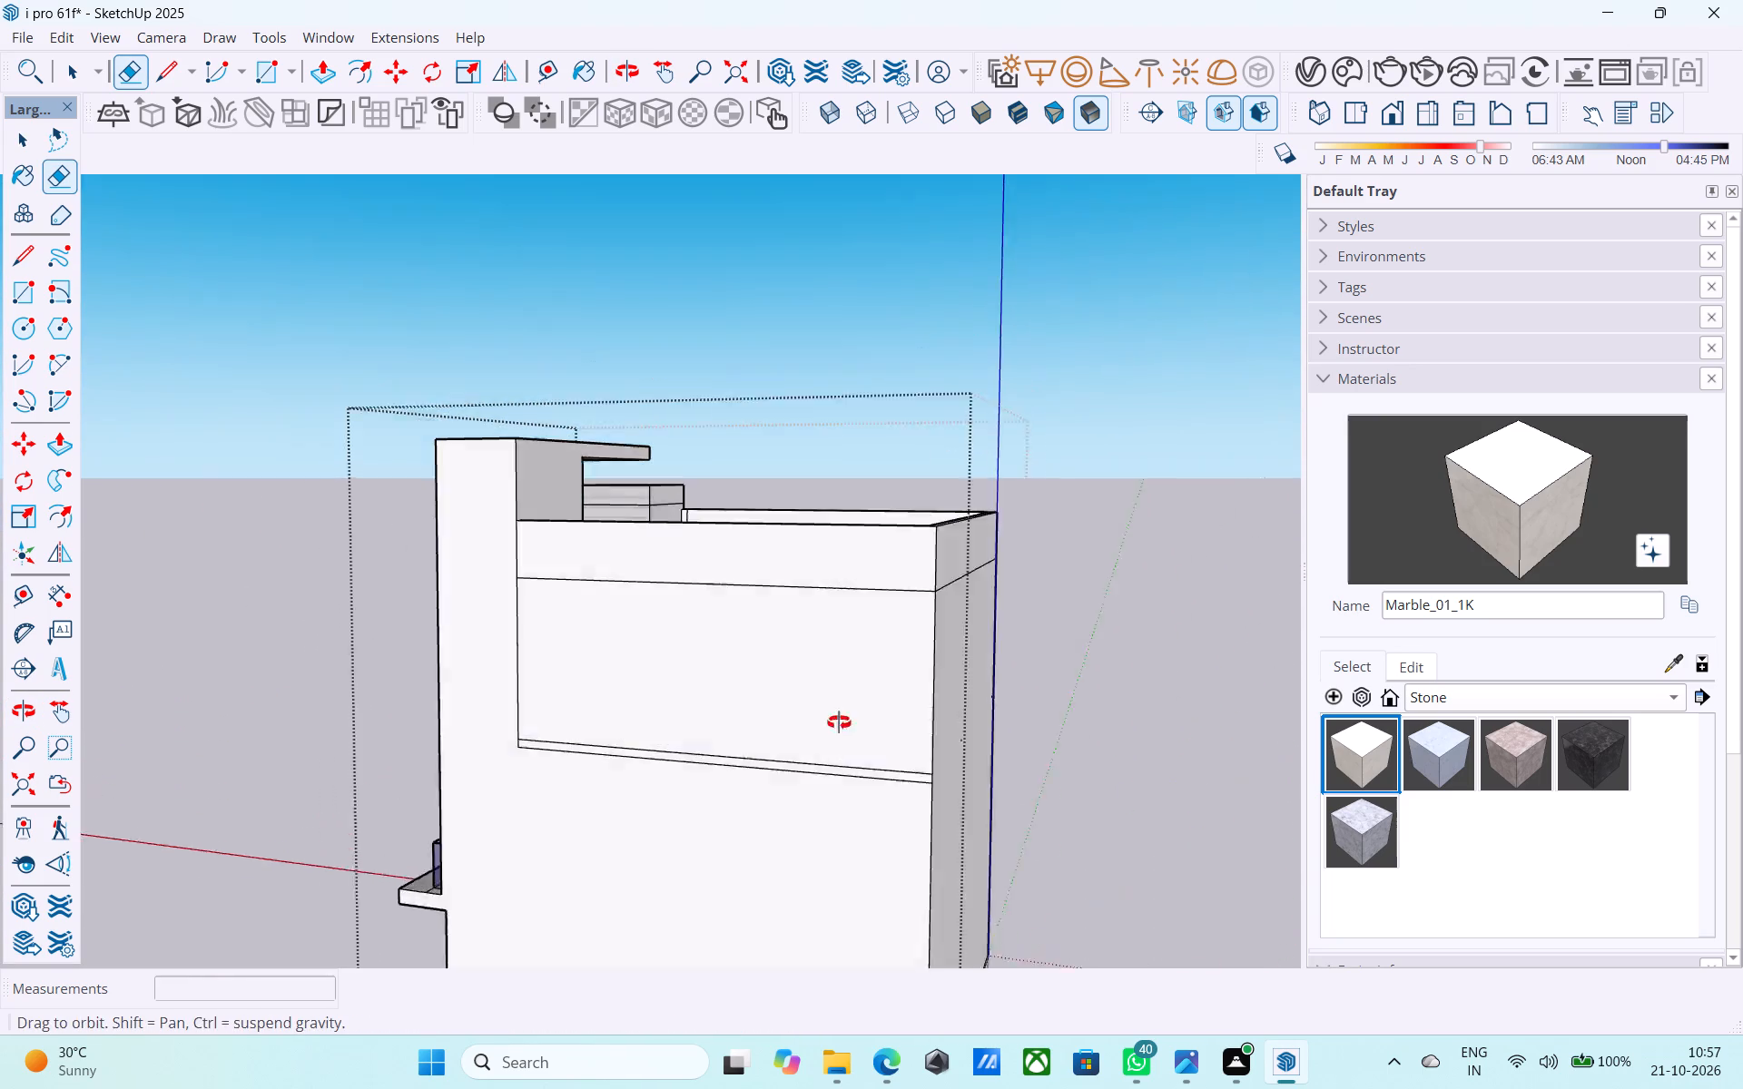
middle_click_drag(839, 722, 873, 724)
left_click_drag(780, 740, 792, 789)
middle_click_drag(664, 760, 711, 756)
scroll(711, 756, "up", 5)
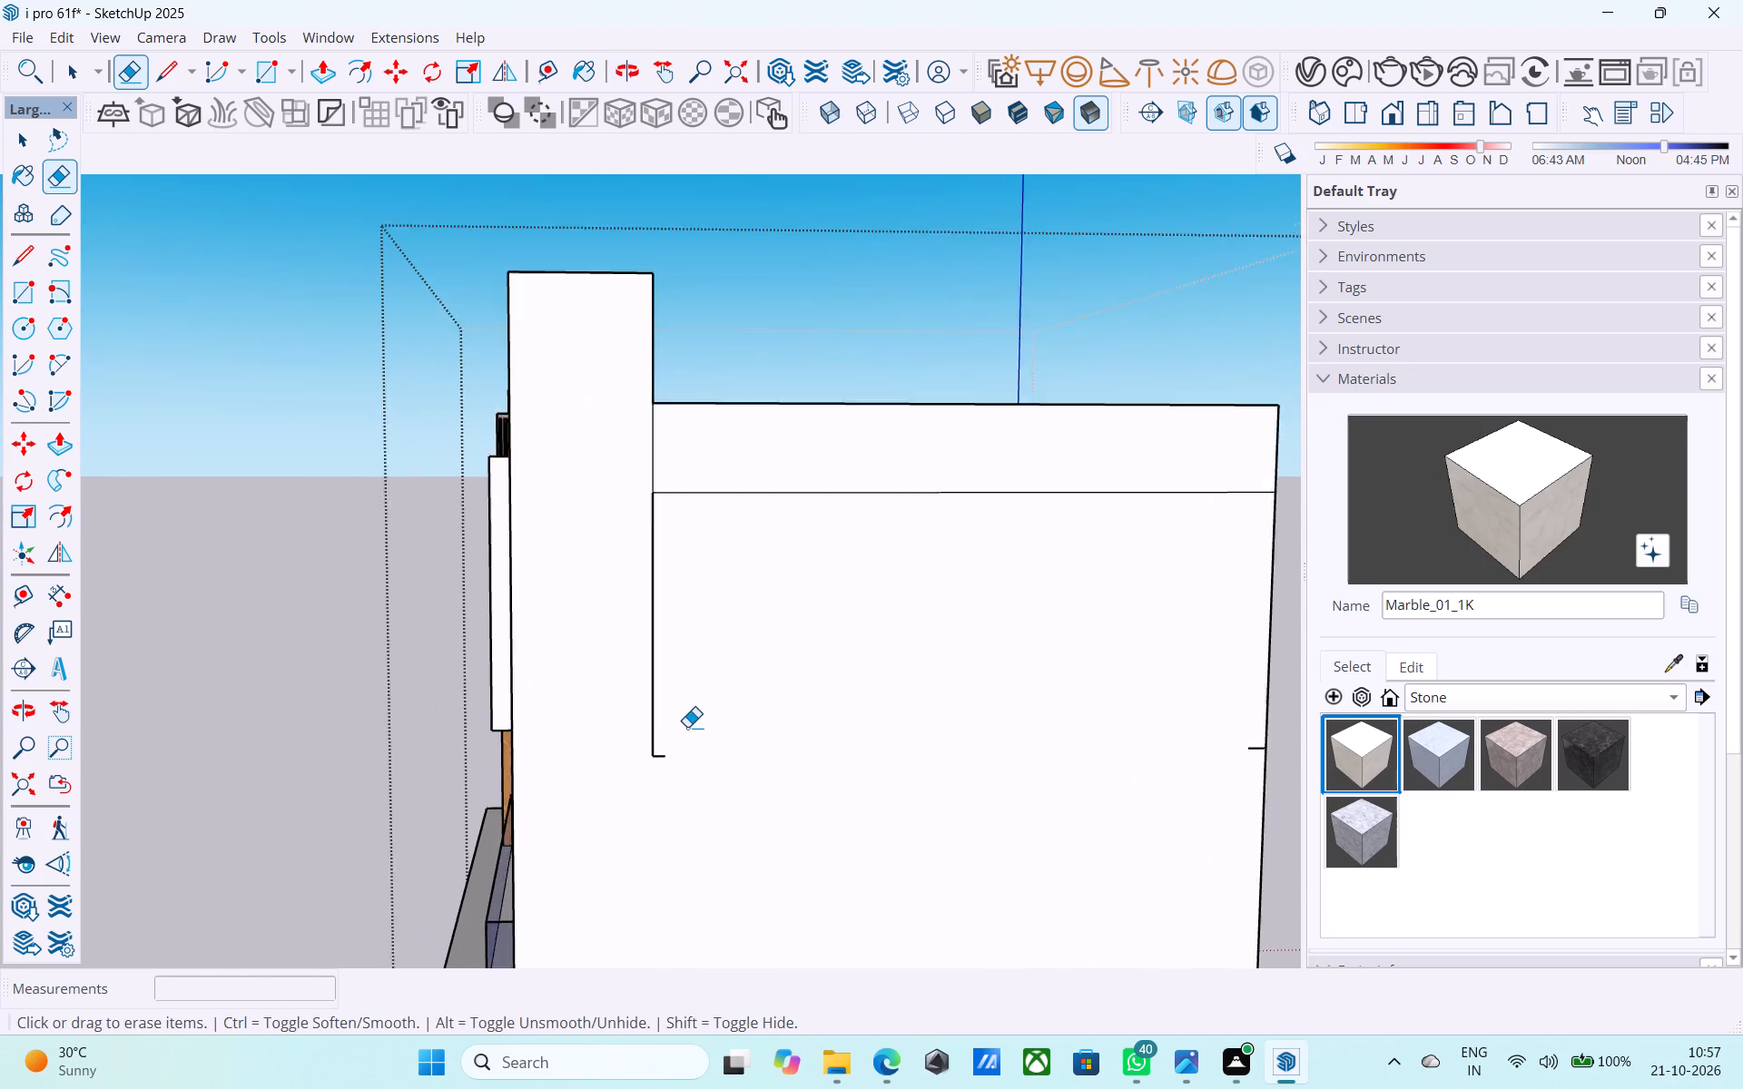
left_click_drag(667, 710, 642, 703)
left_click(655, 765)
scroll(462, 662, "down", 6)
scroll(572, 746, "up", 2)
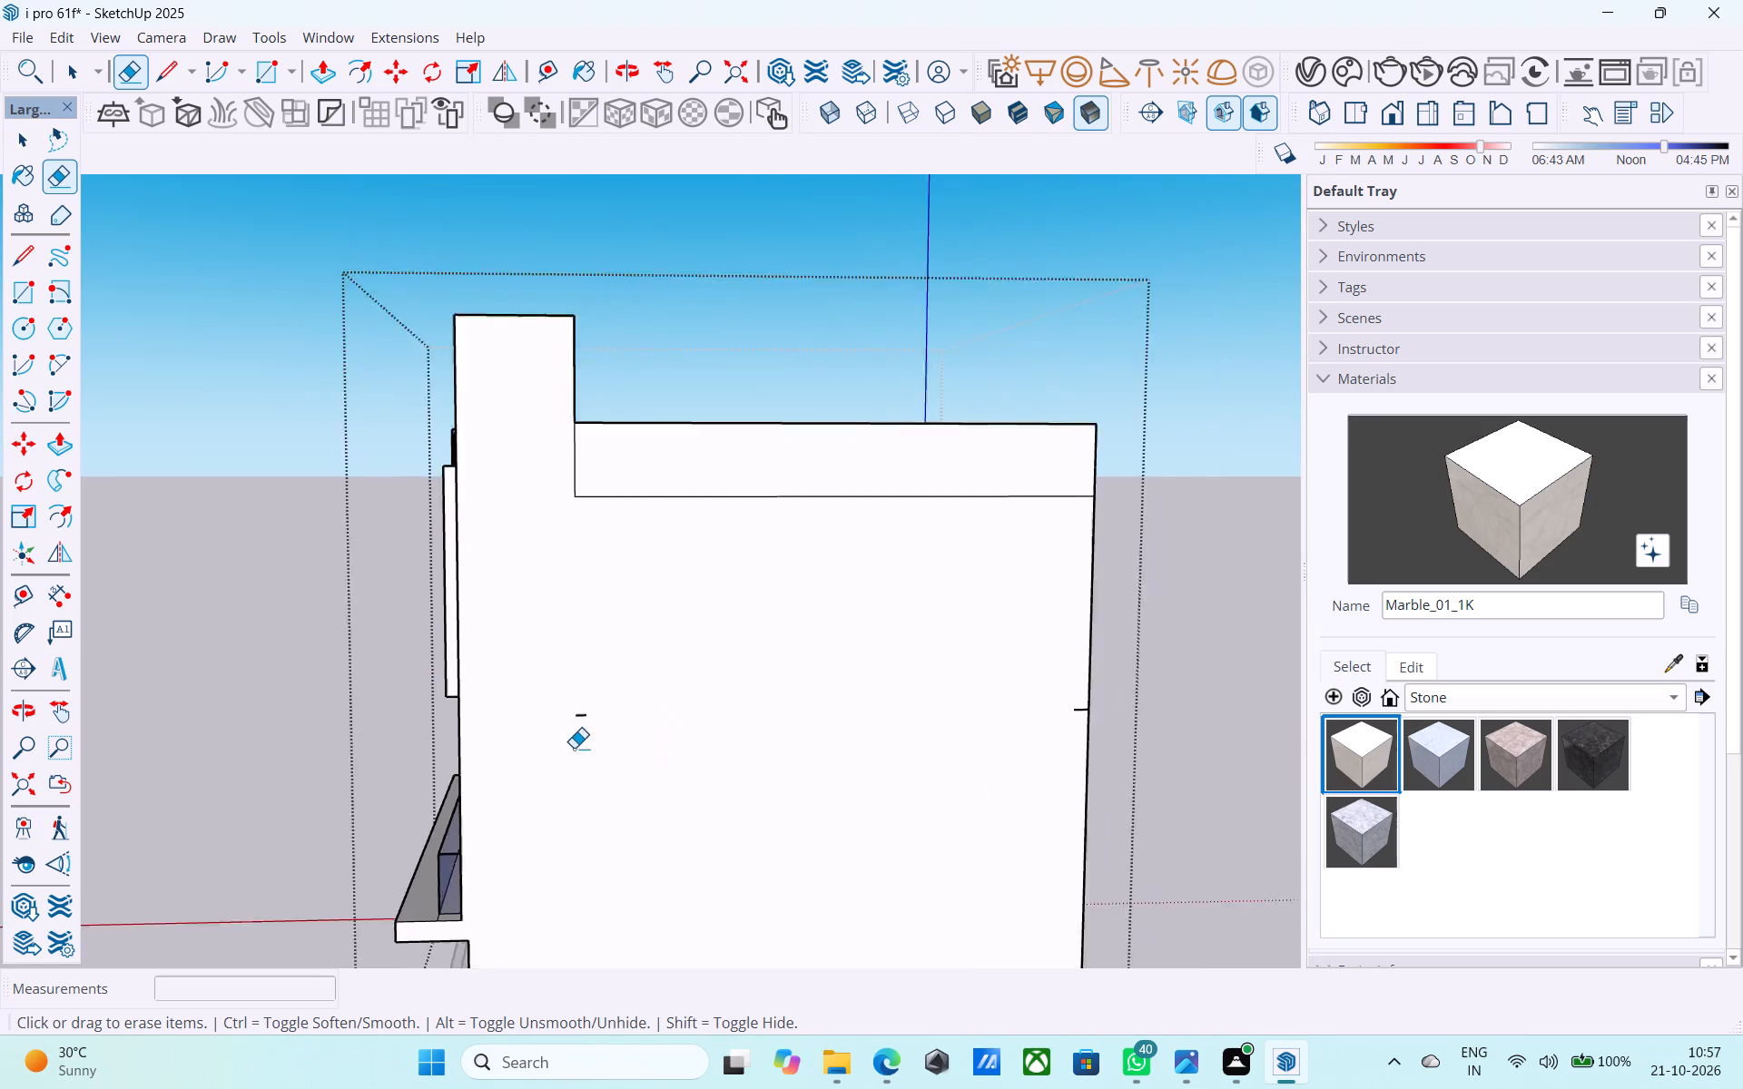
scroll(574, 748, "up", 11)
left_click_drag(588, 701, 588, 650)
scroll(498, 635, "down", 12)
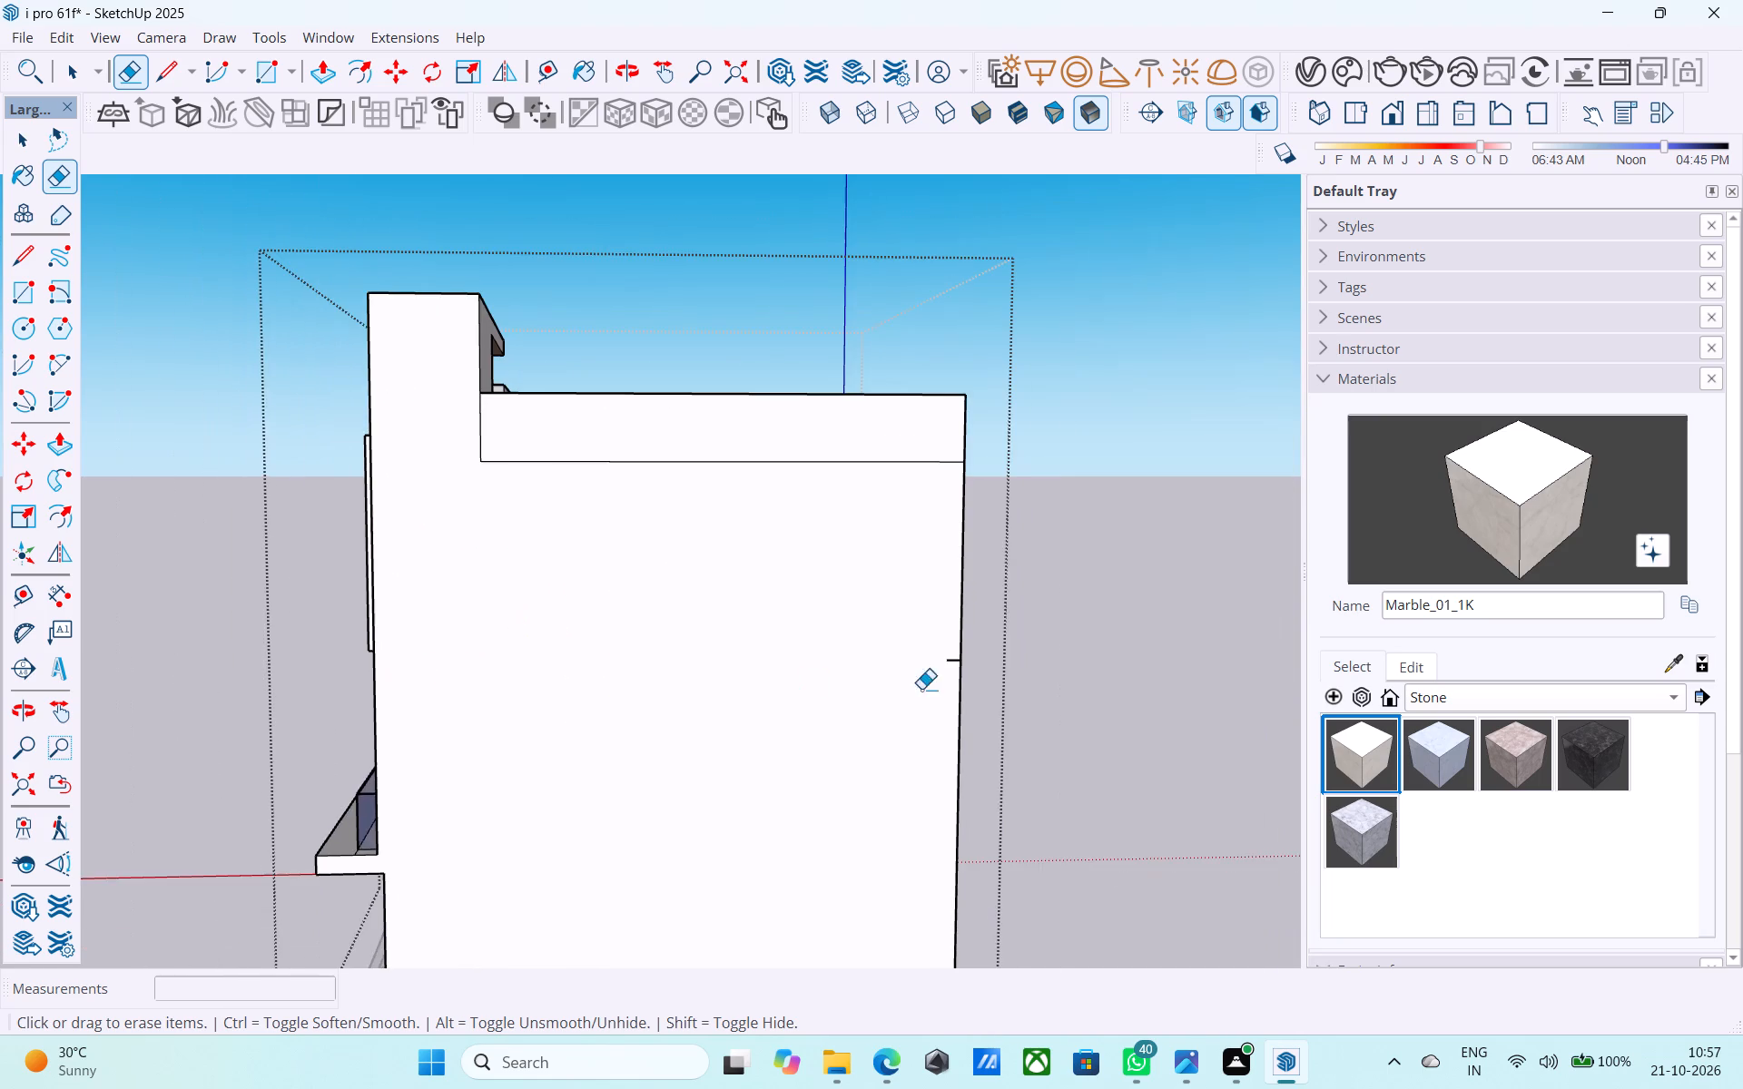
scroll(960, 665, "up", 5)
left_click_drag(951, 652, 951, 671)
scroll(940, 740, "down", 7)
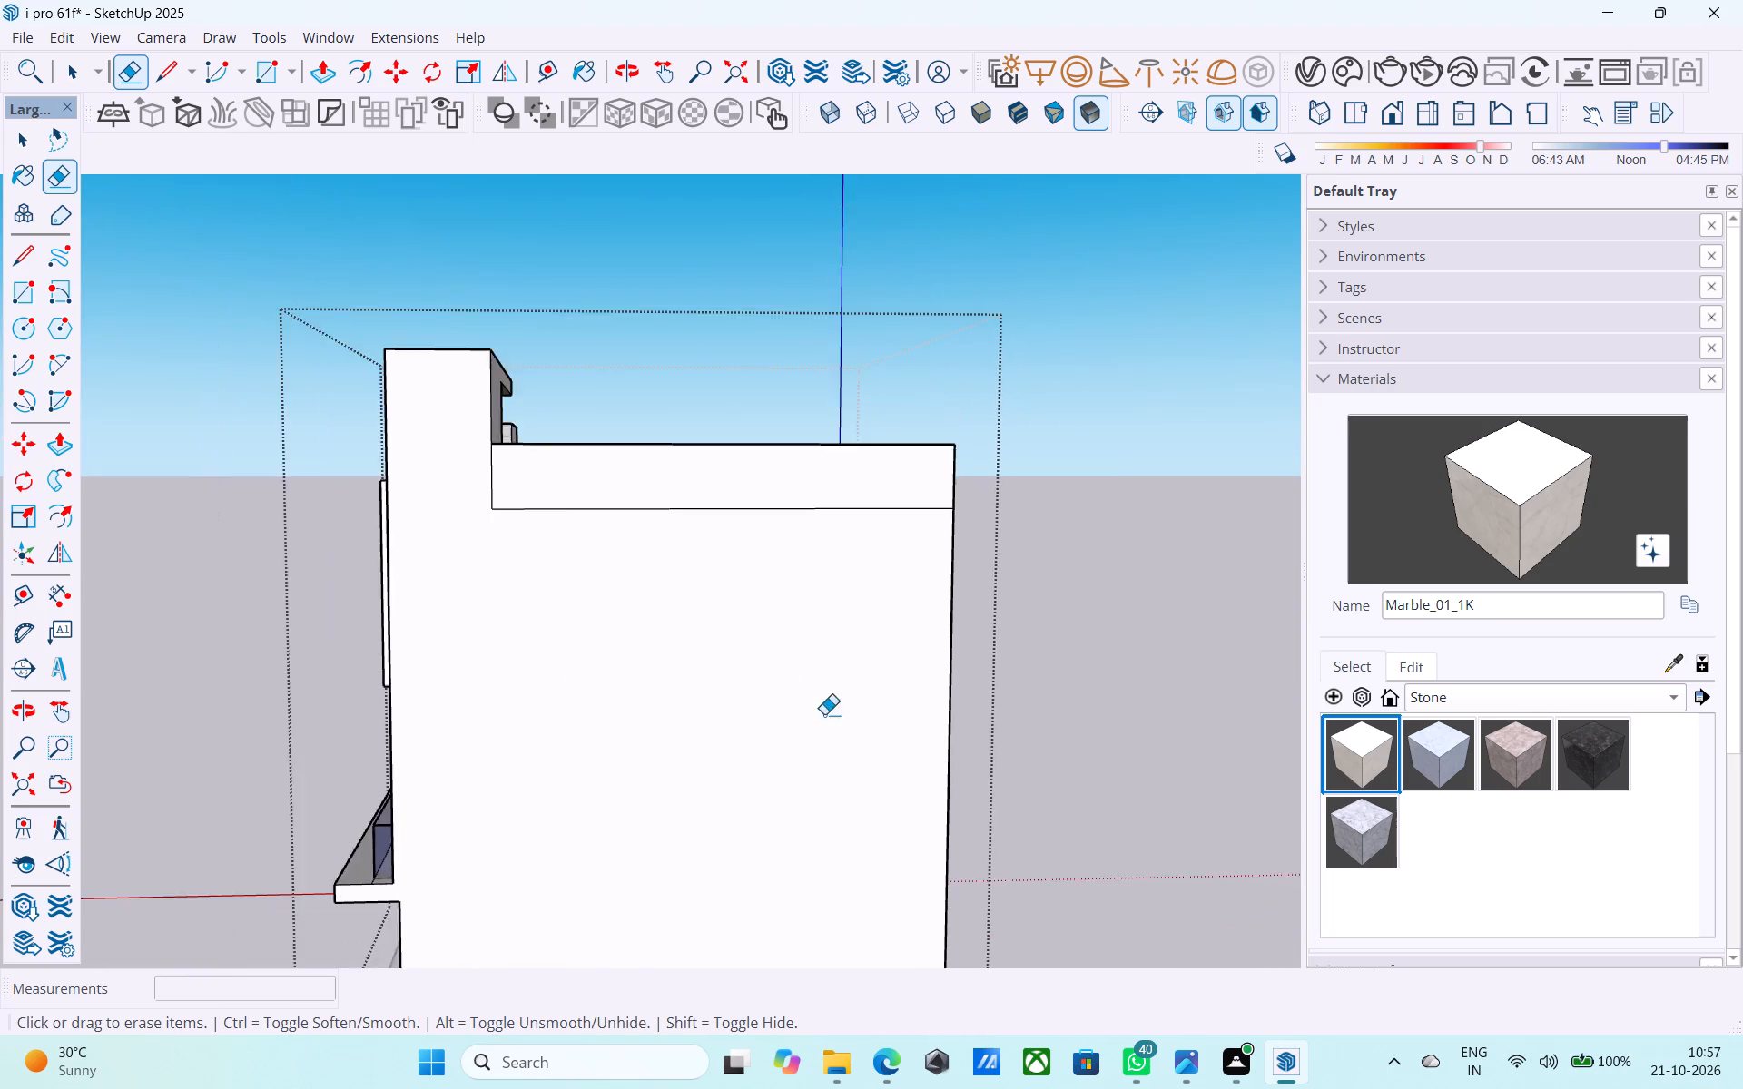
Erase the stray edges across the roof terrace floor beside the raised front wall and the tower block.
scroll(824, 714, "down", 4)
middle_click_drag(694, 676, 433, 895)
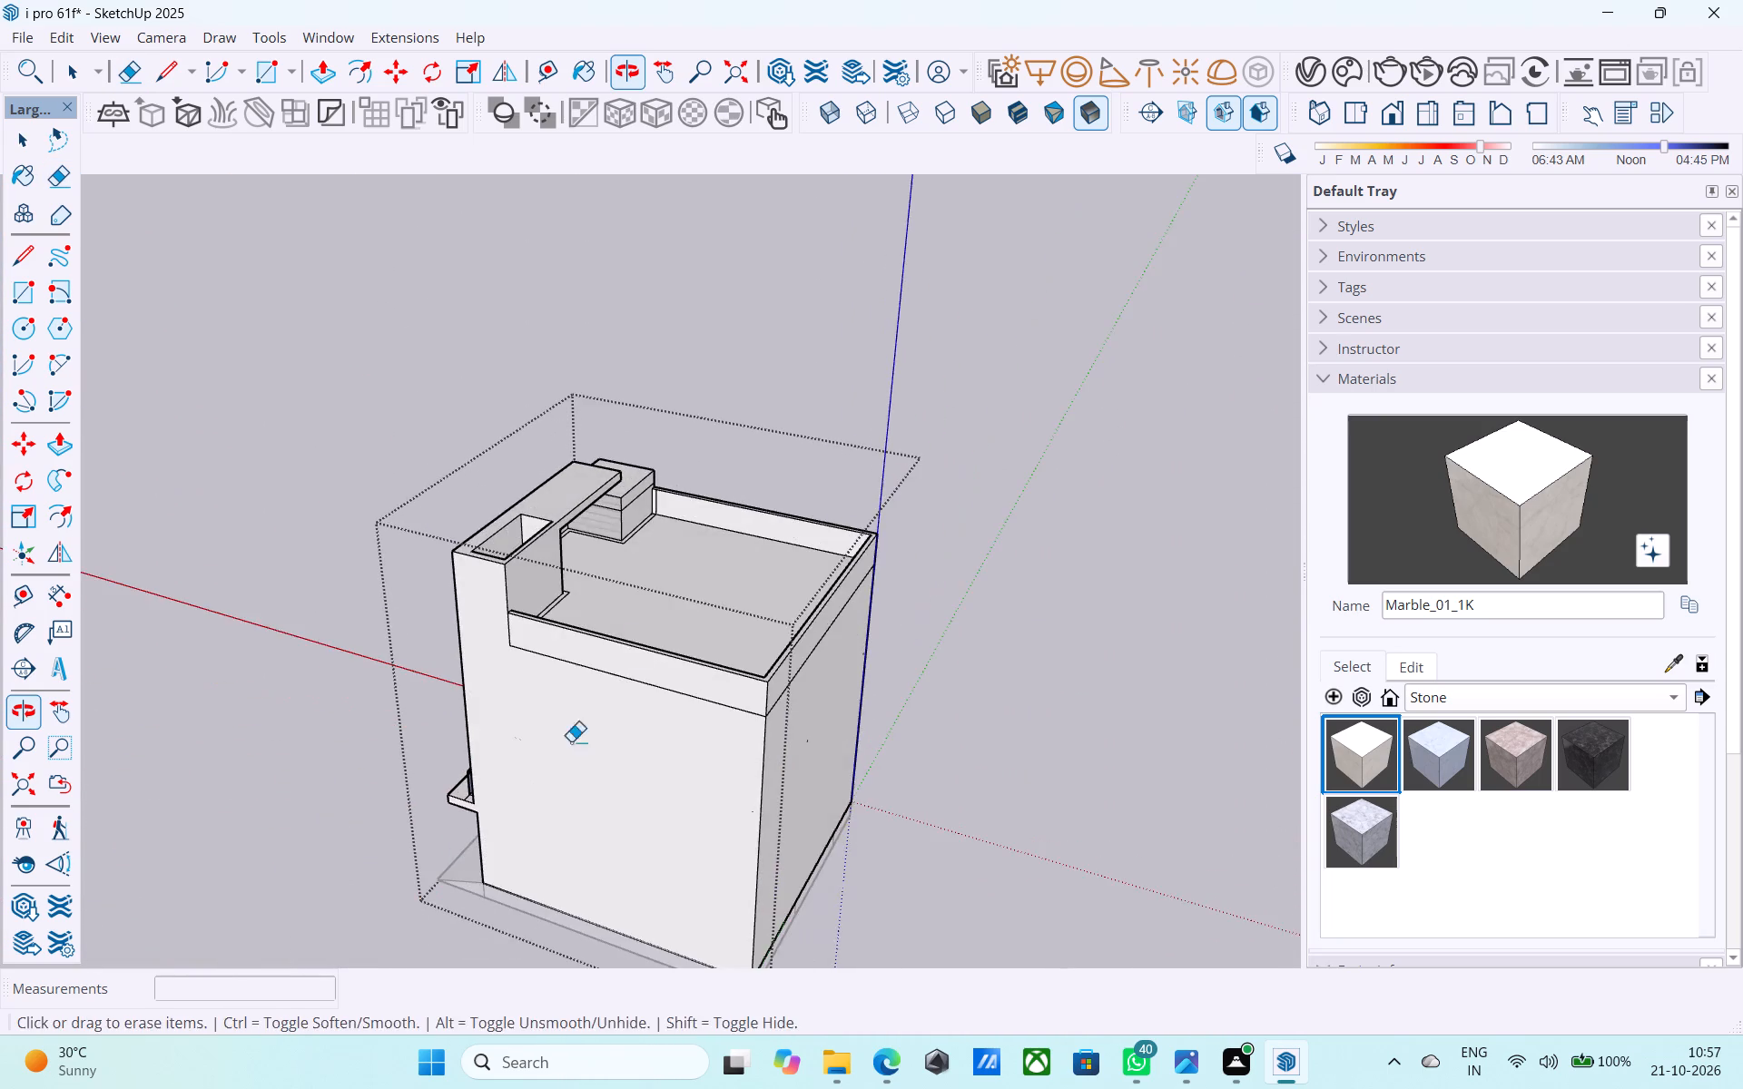
middle_click_drag(625, 668, 601, 848)
scroll(620, 681, "up", 1)
scroll(561, 623, "up", 13)
left_click(533, 672)
left_click_drag(539, 649, 552, 626)
left_click_drag(772, 351, 759, 352)
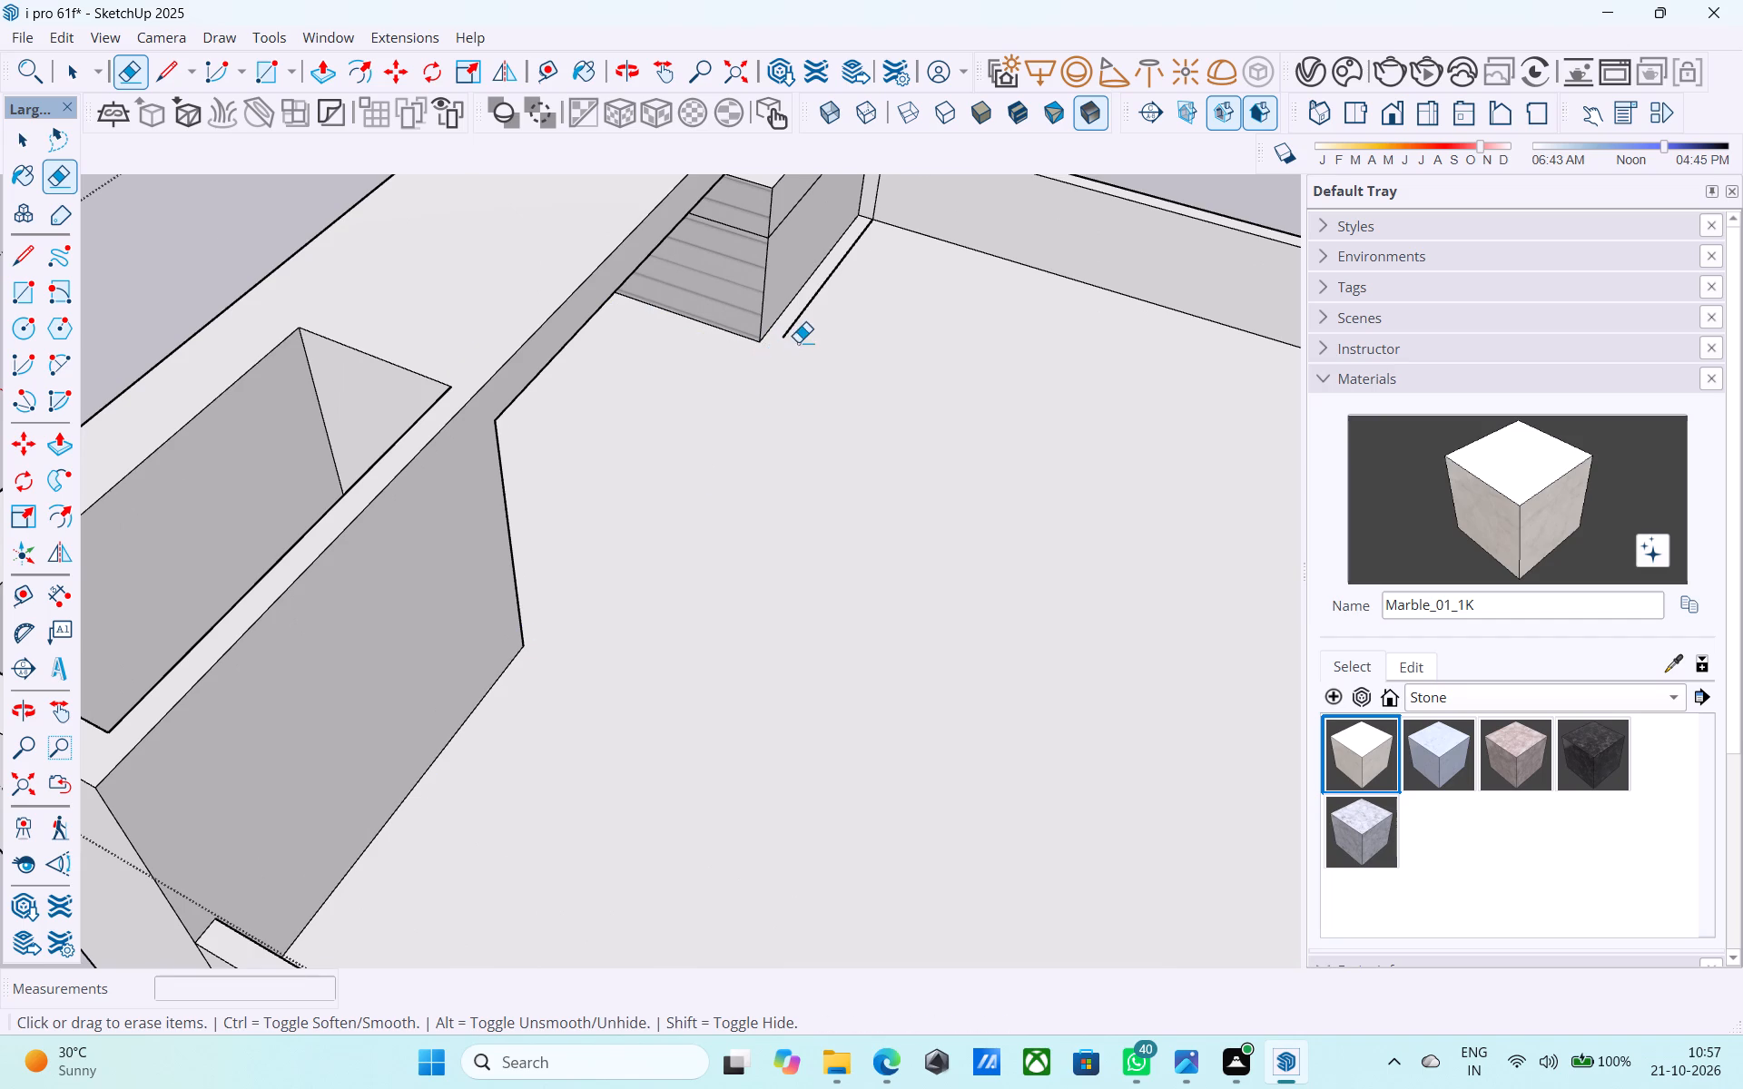
left_click(795, 331)
Erase the short stray stub on the roof terrace floor at the inner corner of the parapet walls.
scroll(803, 347, "down", 9)
middle_click_drag(783, 426, 590, 519)
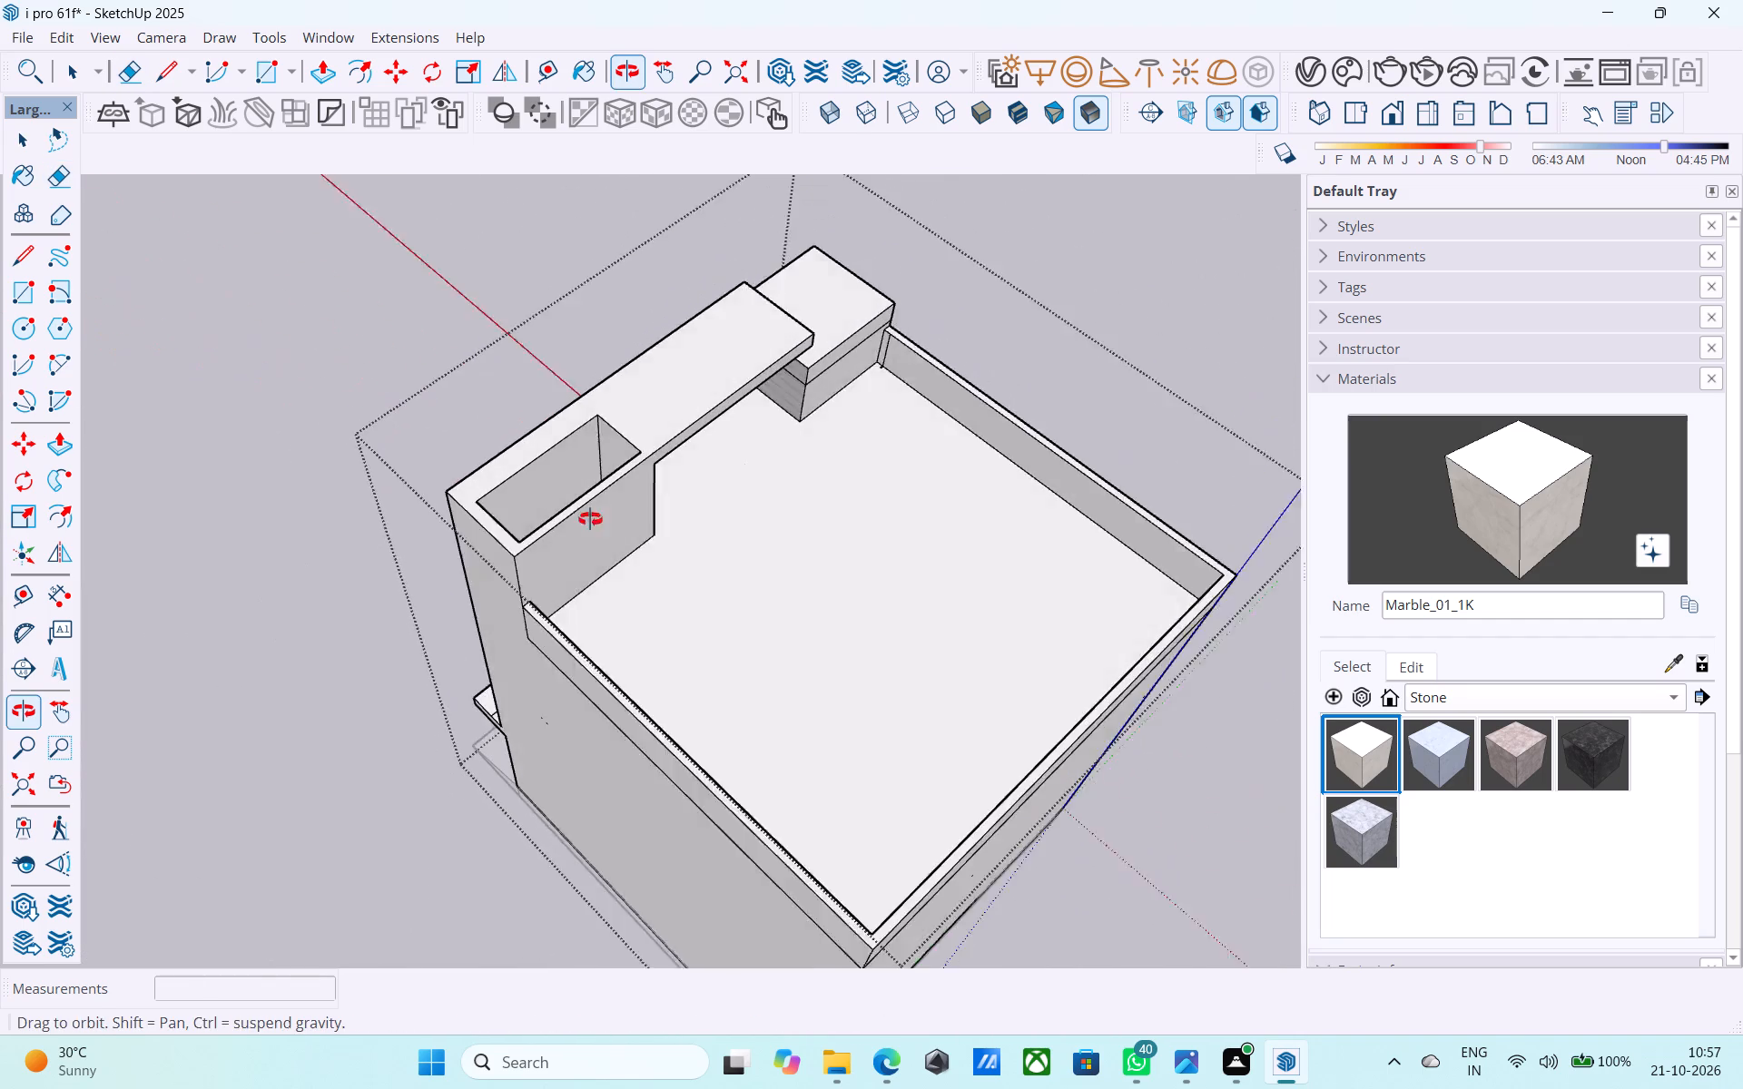
middle_click_drag(590, 519, 594, 516)
scroll(380, 560, "down", 4)
scroll(920, 445, "up", 20)
scroll(920, 445, "up", 3)
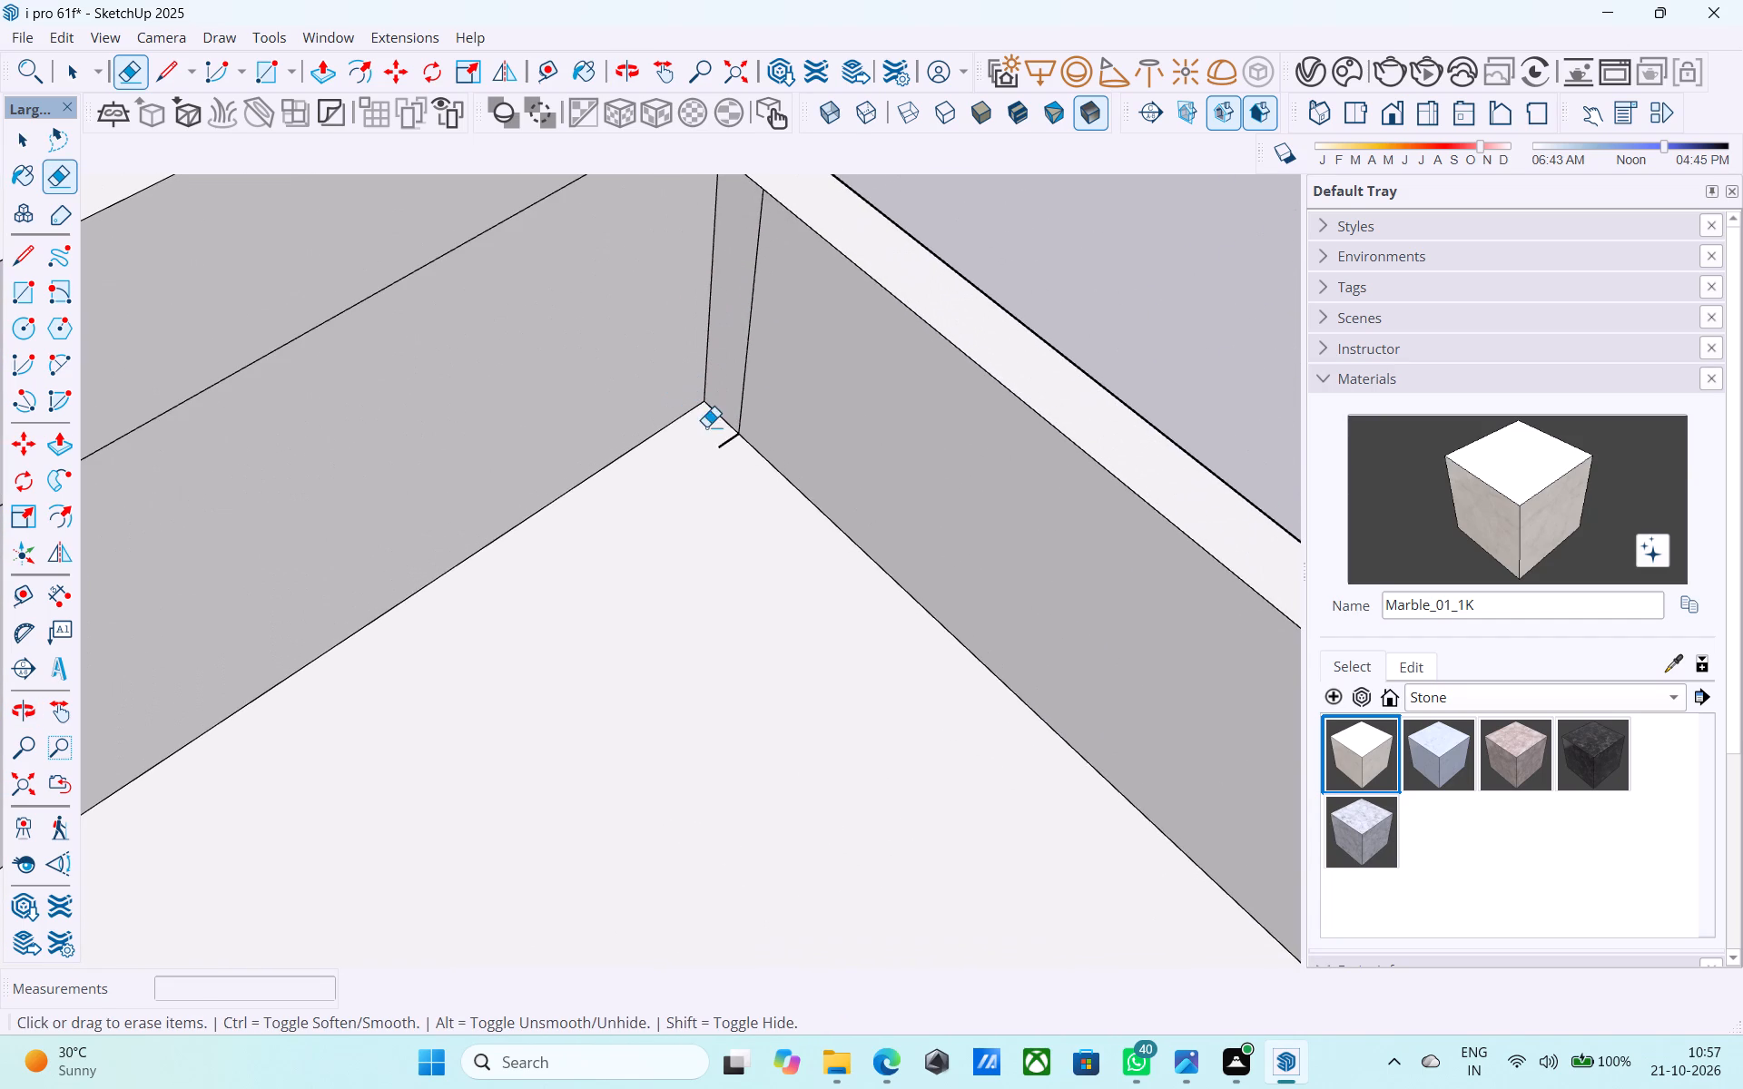
left_click_drag(711, 430, 727, 450)
Erase the leftover floor lines behind the slatted railing and beside the wood-clad block on the roof terrace.
scroll(843, 535, "down", 11)
middle_click_drag(658, 781, 566, 707)
scroll(862, 546, "down", 6)
middle_click_drag(380, 609, 206, 464)
scroll(344, 442, "up", 9)
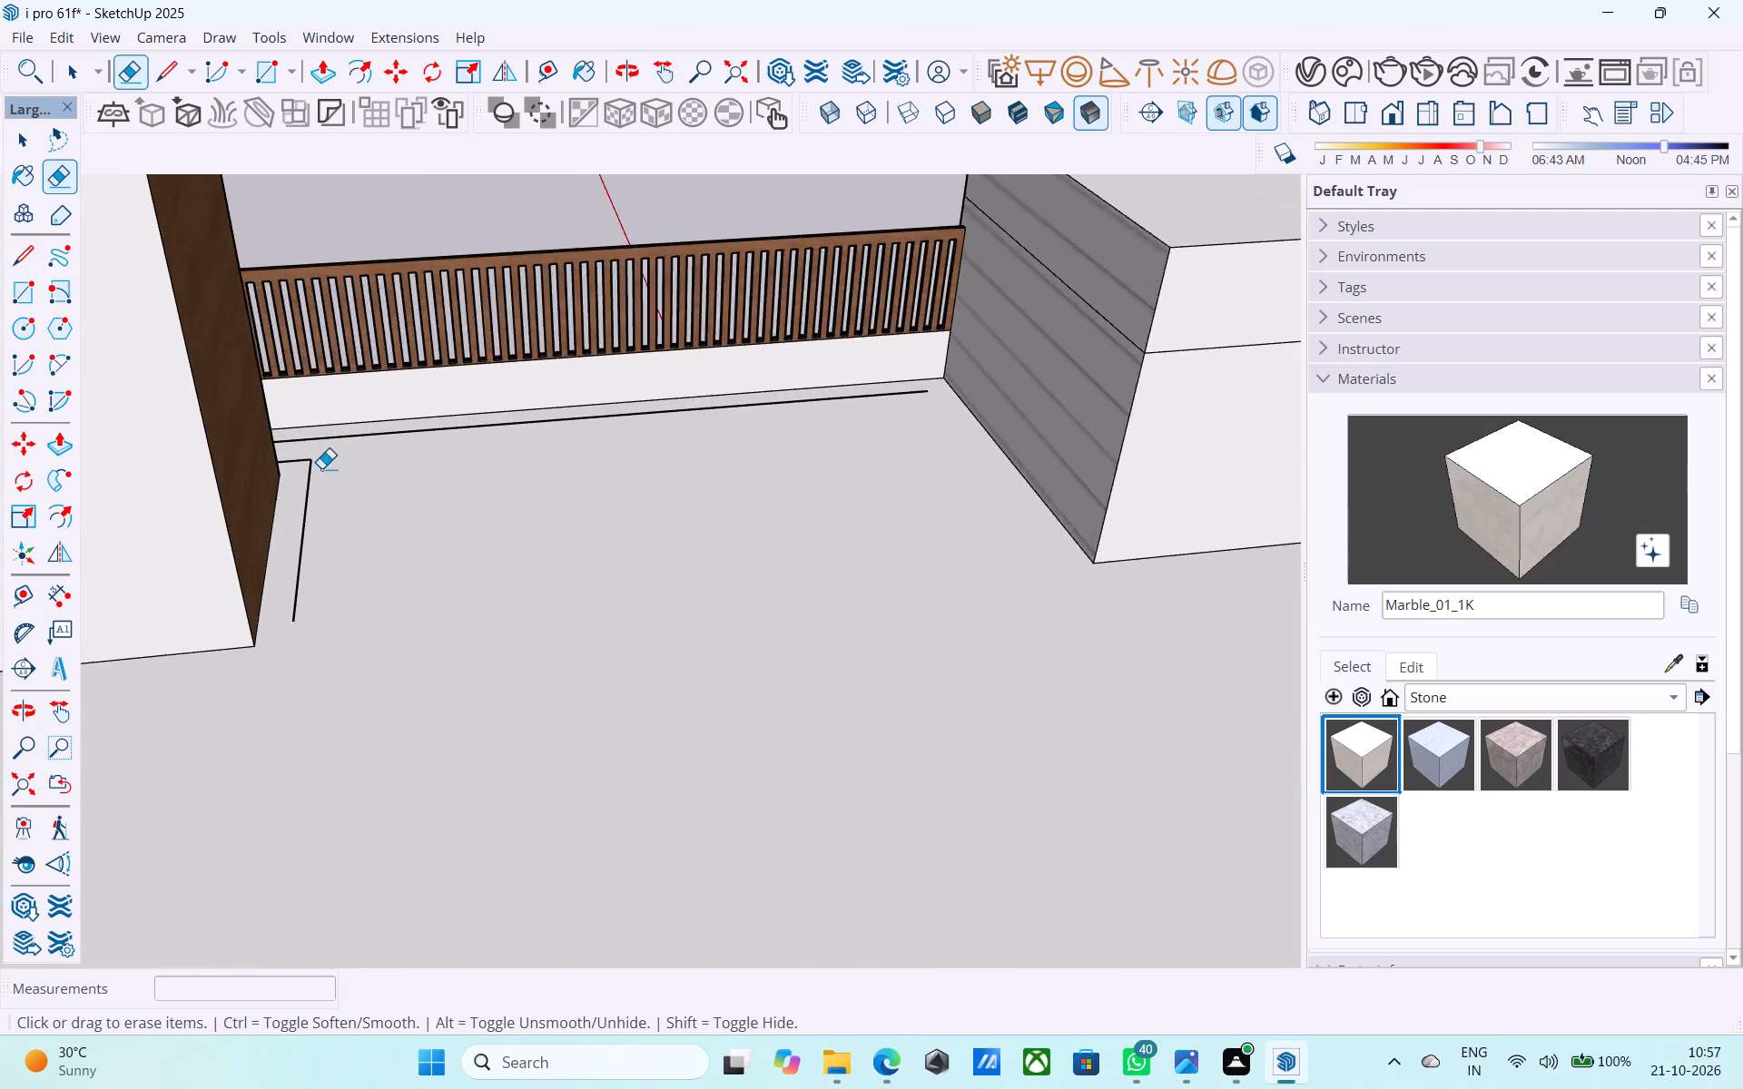
scroll(318, 473, "down", 1)
scroll(317, 473, "up", 3)
left_click_drag(295, 459, 295, 447)
left_click_drag(308, 427, 308, 437)
left_click_drag(308, 455, 312, 475)
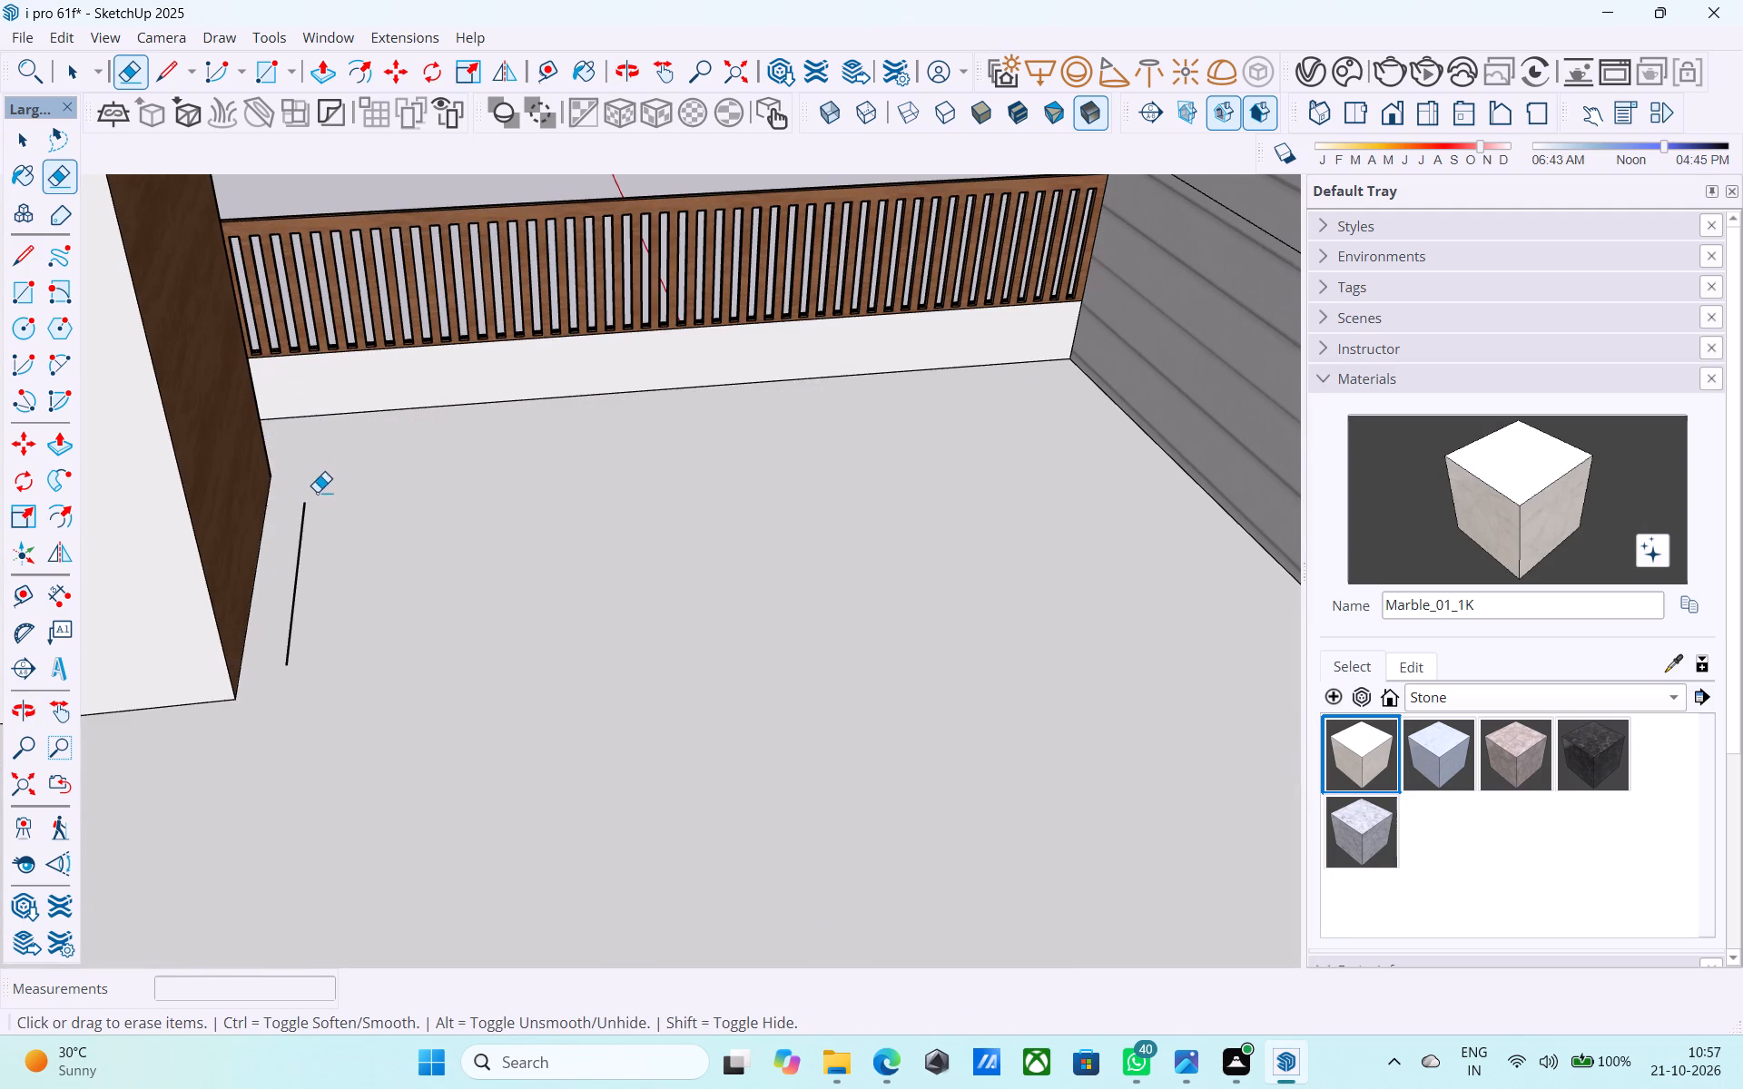
scroll(468, 561, "down", 3)
scroll(369, 595, "up", 3)
left_click_drag(343, 577, 302, 563)
scroll(594, 572, "down", 1)
scroll(596, 575, "up", 1)
scroll(600, 578, "down", 5)
Erase the short stray edges on the floor between the wood-clad block and the return end of the slatted railing.
middle_click_drag(546, 623, 872, 581)
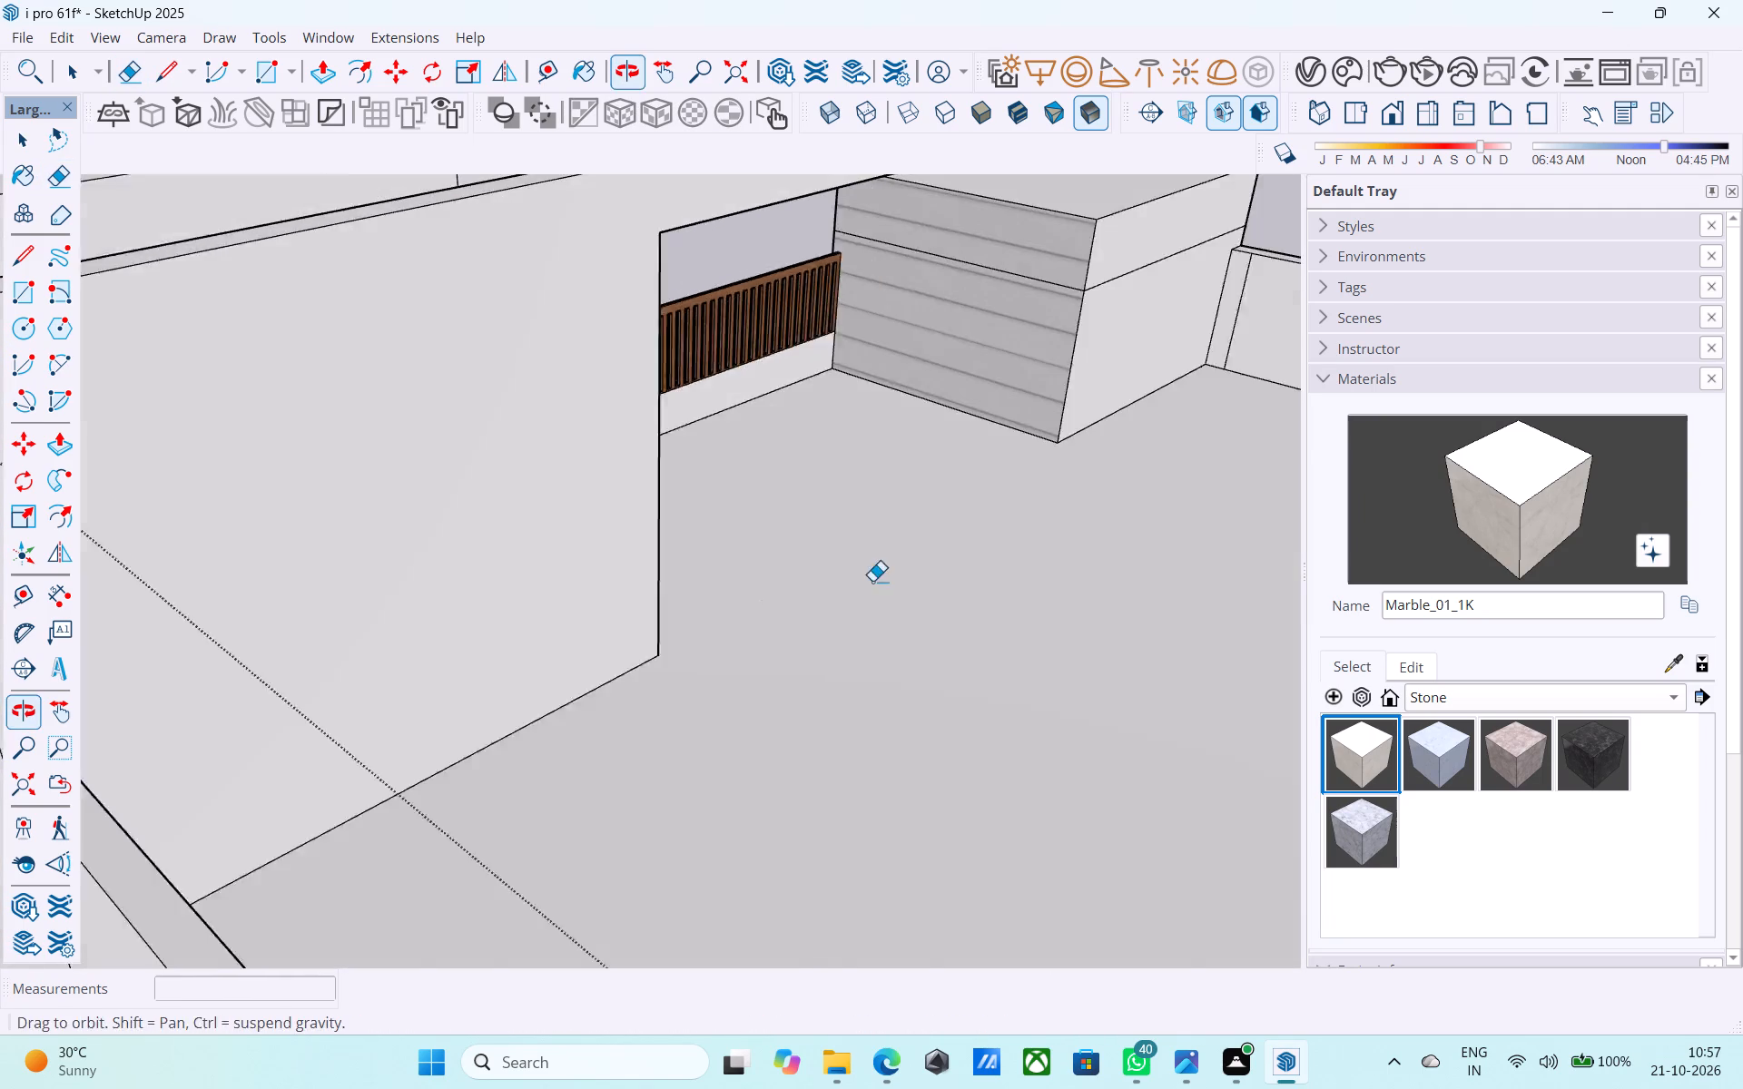
middle_click_drag(872, 581, 869, 582)
scroll(871, 562, "down", 5)
middle_click_drag(573, 619, 1259, 552)
middle_click_drag(741, 571, 1436, 726)
scroll(596, 565, "down", 4)
scroll(888, 286, "up", 2)
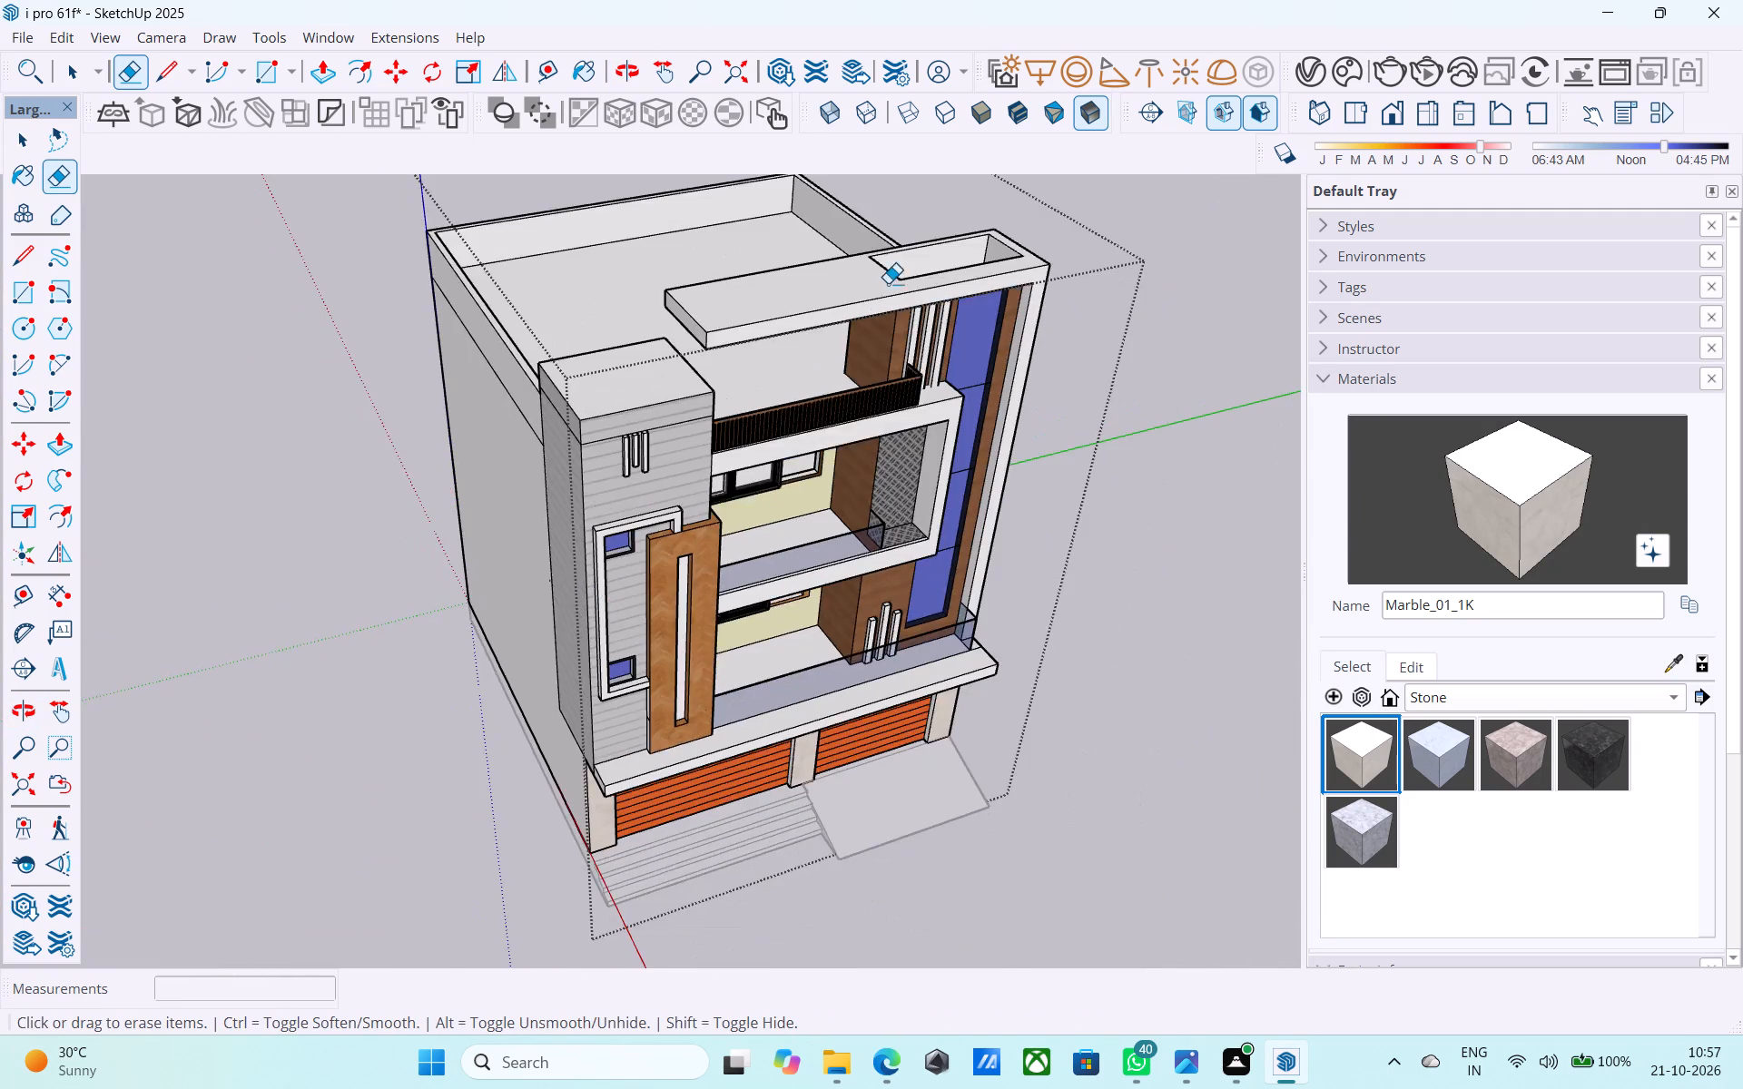
scroll(888, 283, "up", 10)
middle_click_drag(868, 461, 961, 635)
scroll(962, 634, "up", 10)
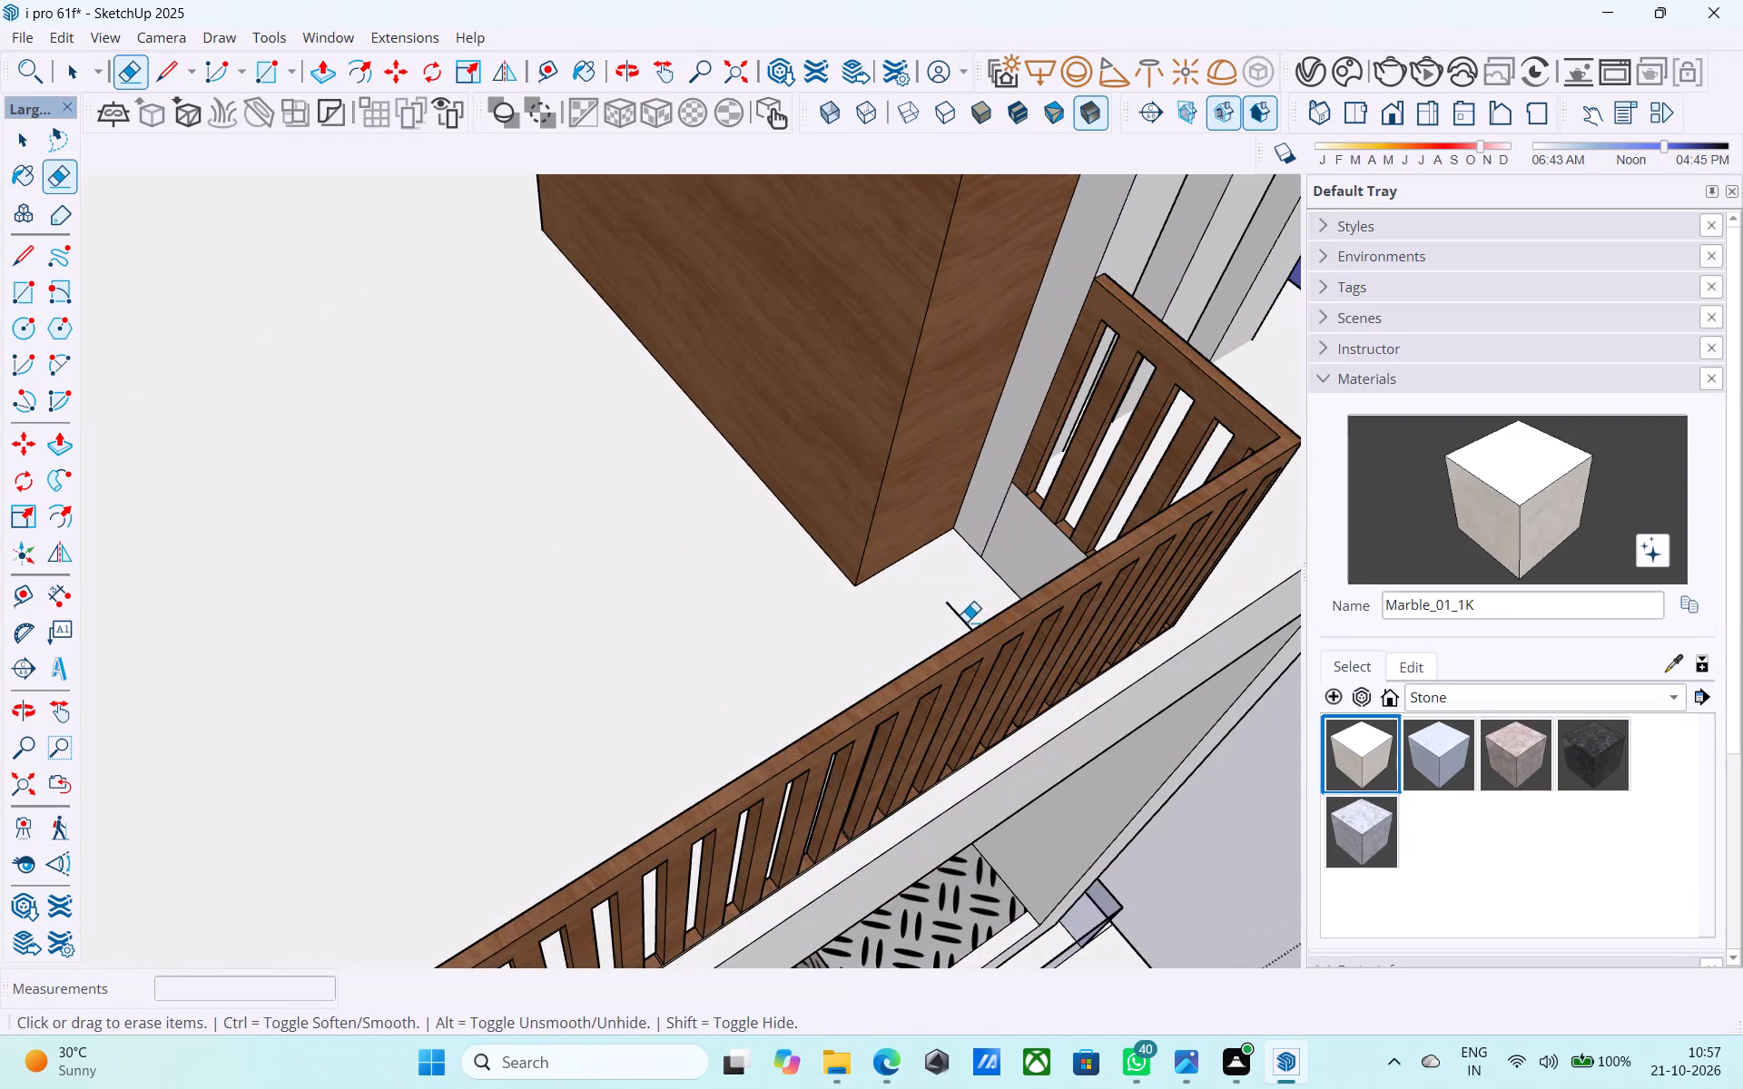
middle_click_drag(961, 620, 966, 652)
scroll(966, 652, "up", 5)
left_click(960, 670)
scroll(960, 653, "down", 11)
middle_click_drag(935, 686, 851, 612)
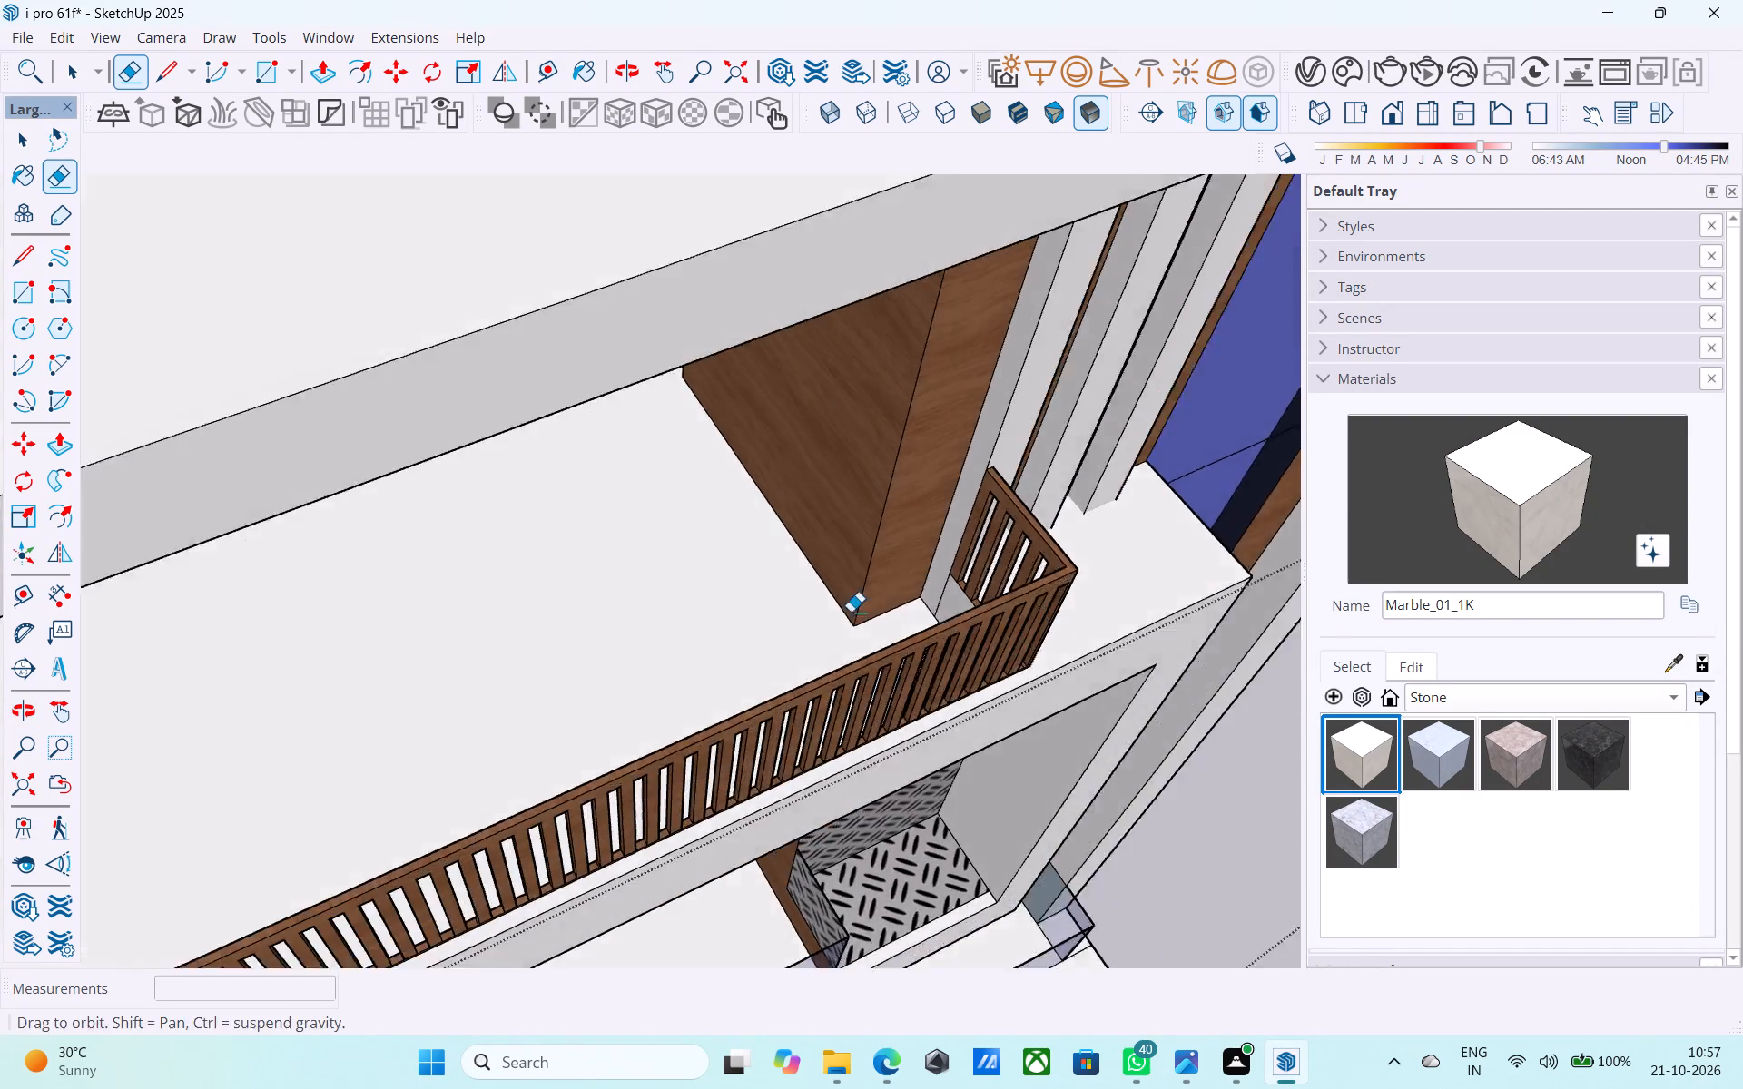
middle_click_drag(851, 612, 852, 613)
scroll(899, 588, "up", 5)
middle_click_drag(931, 544, 968, 594)
scroll(976, 594, "up", 4)
left_click(996, 640)
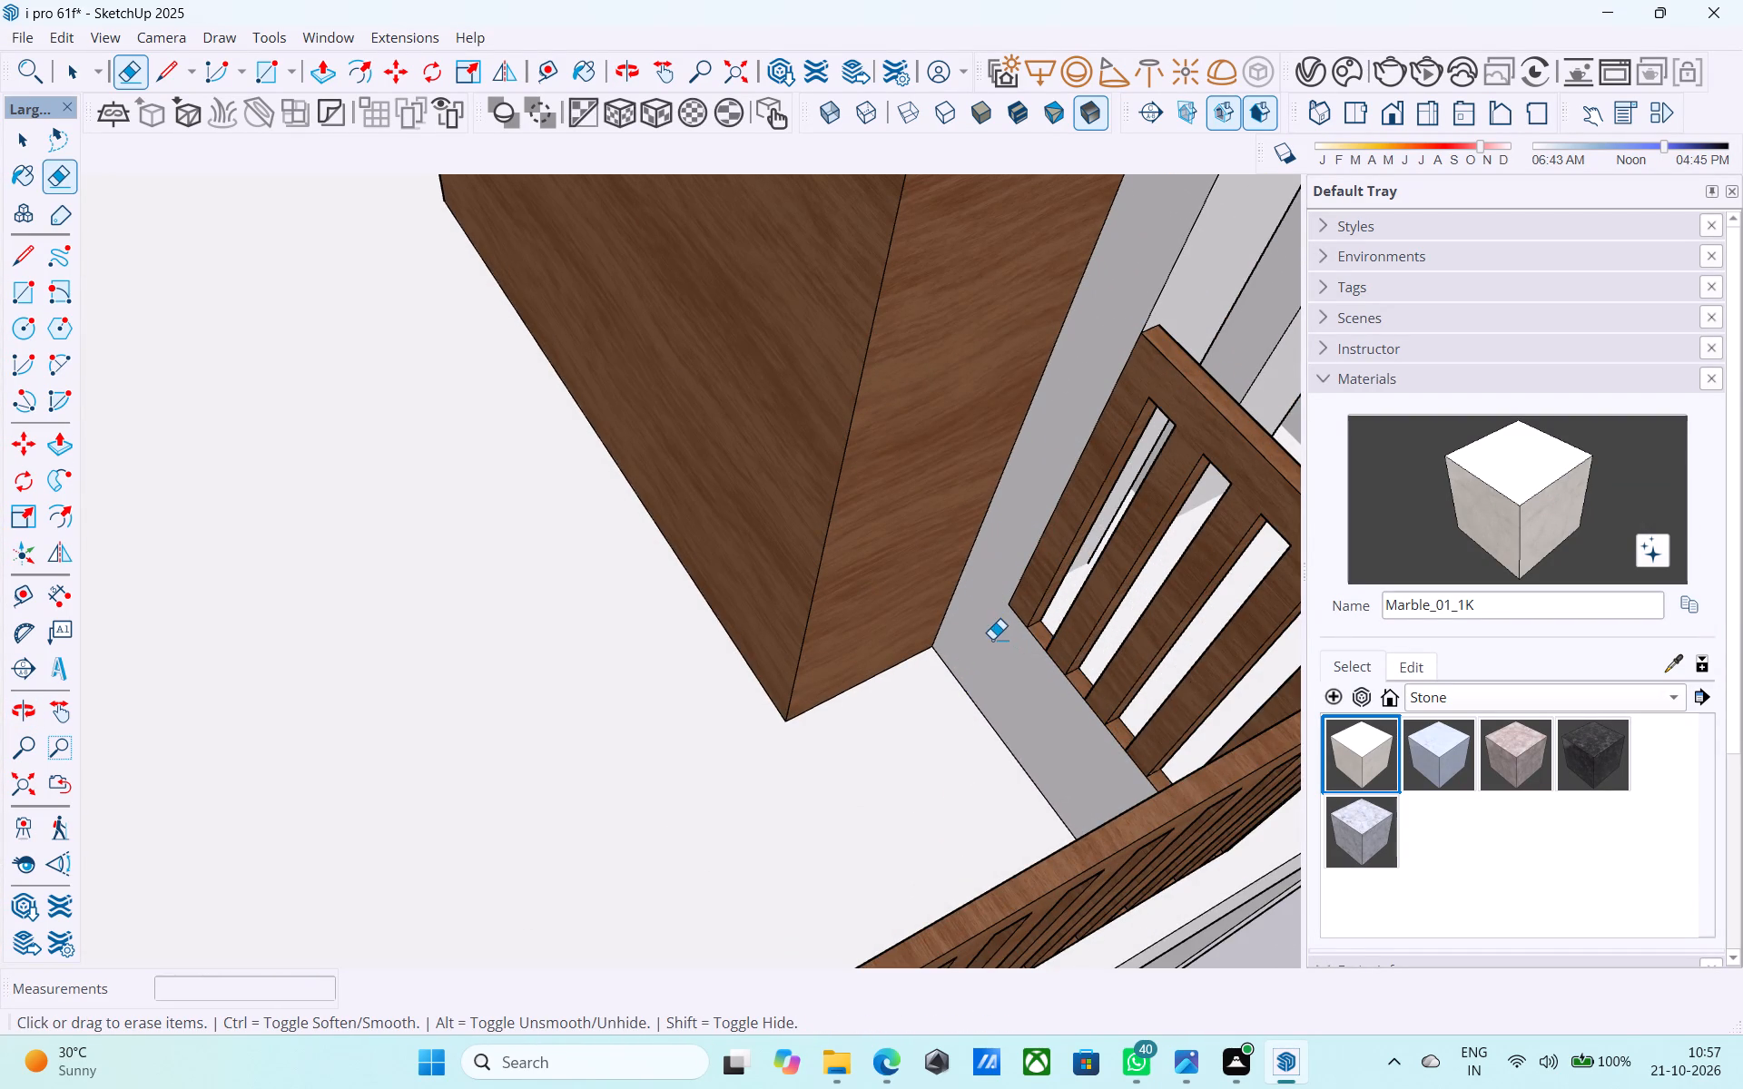
Save the house model.
scroll(991, 633, "down", 7)
middle_click_drag(955, 651, 626, 472)
scroll(614, 484, "down", 8)
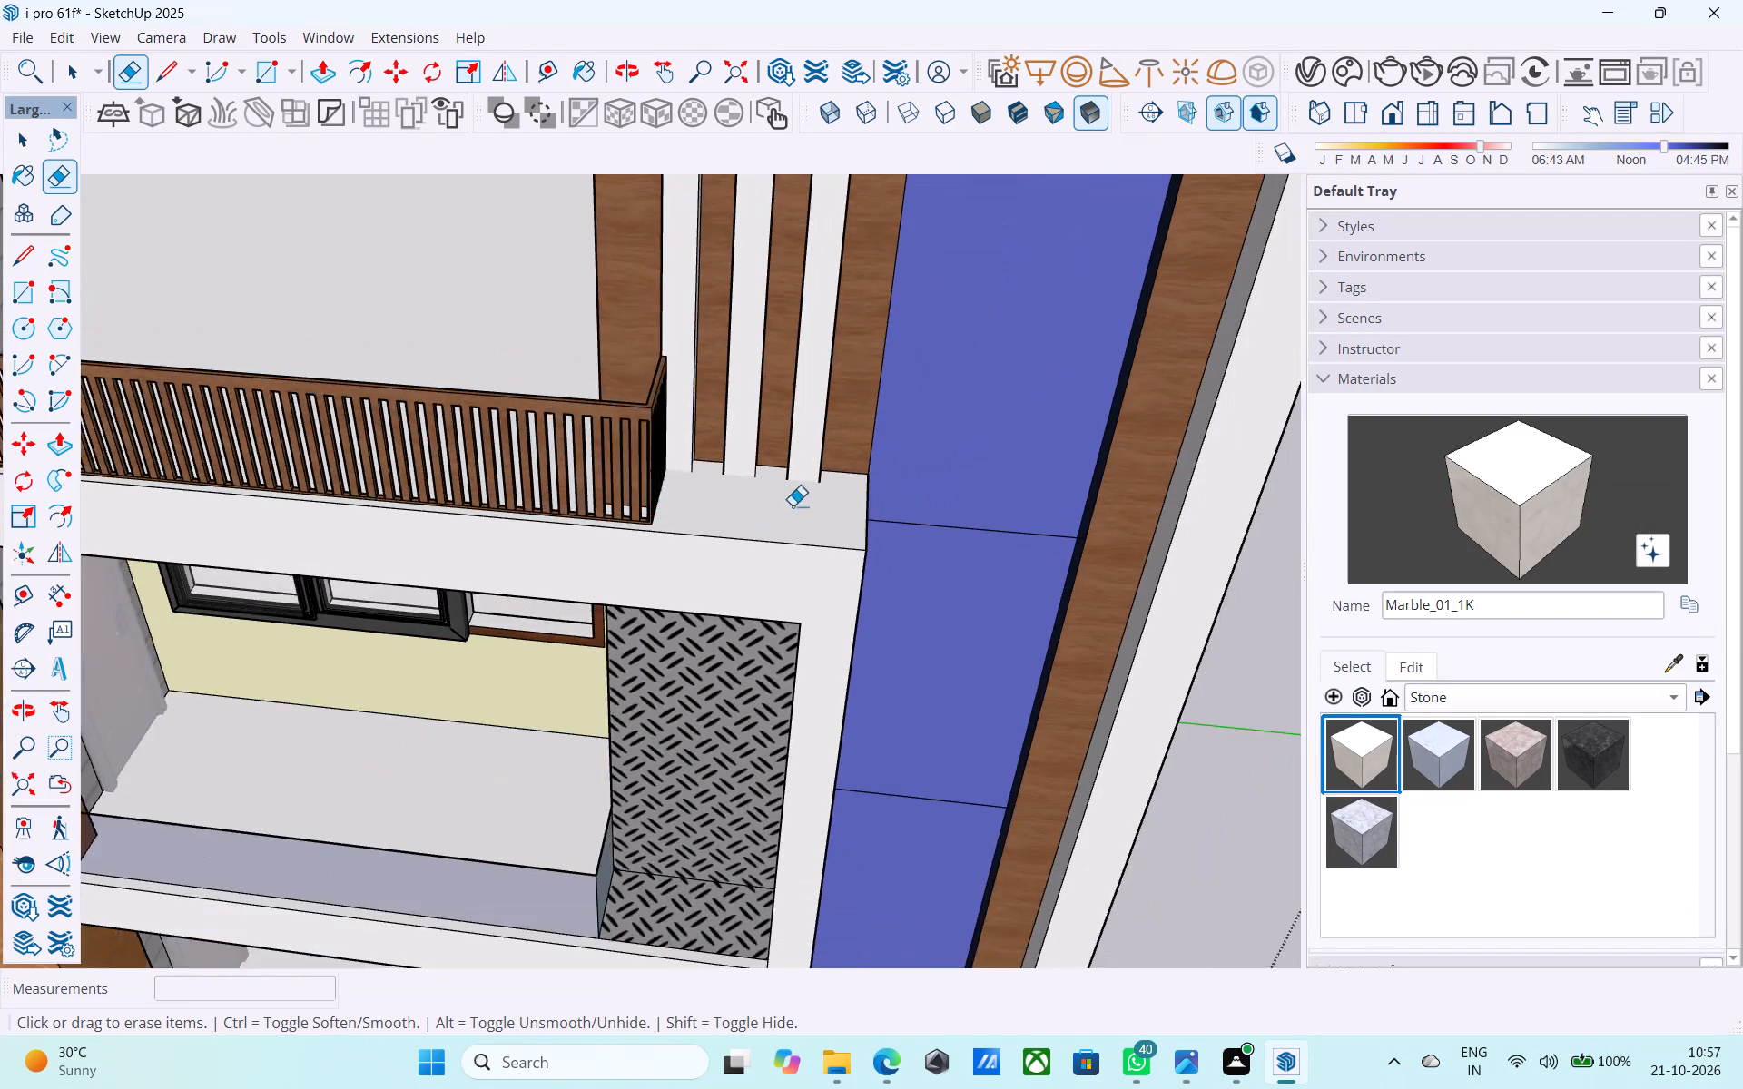
scroll(793, 505, "down", 3)
middle_click_drag(711, 594, 815, 467)
scroll(831, 456, "down", 7)
middle_click_drag(829, 533, 767, 396)
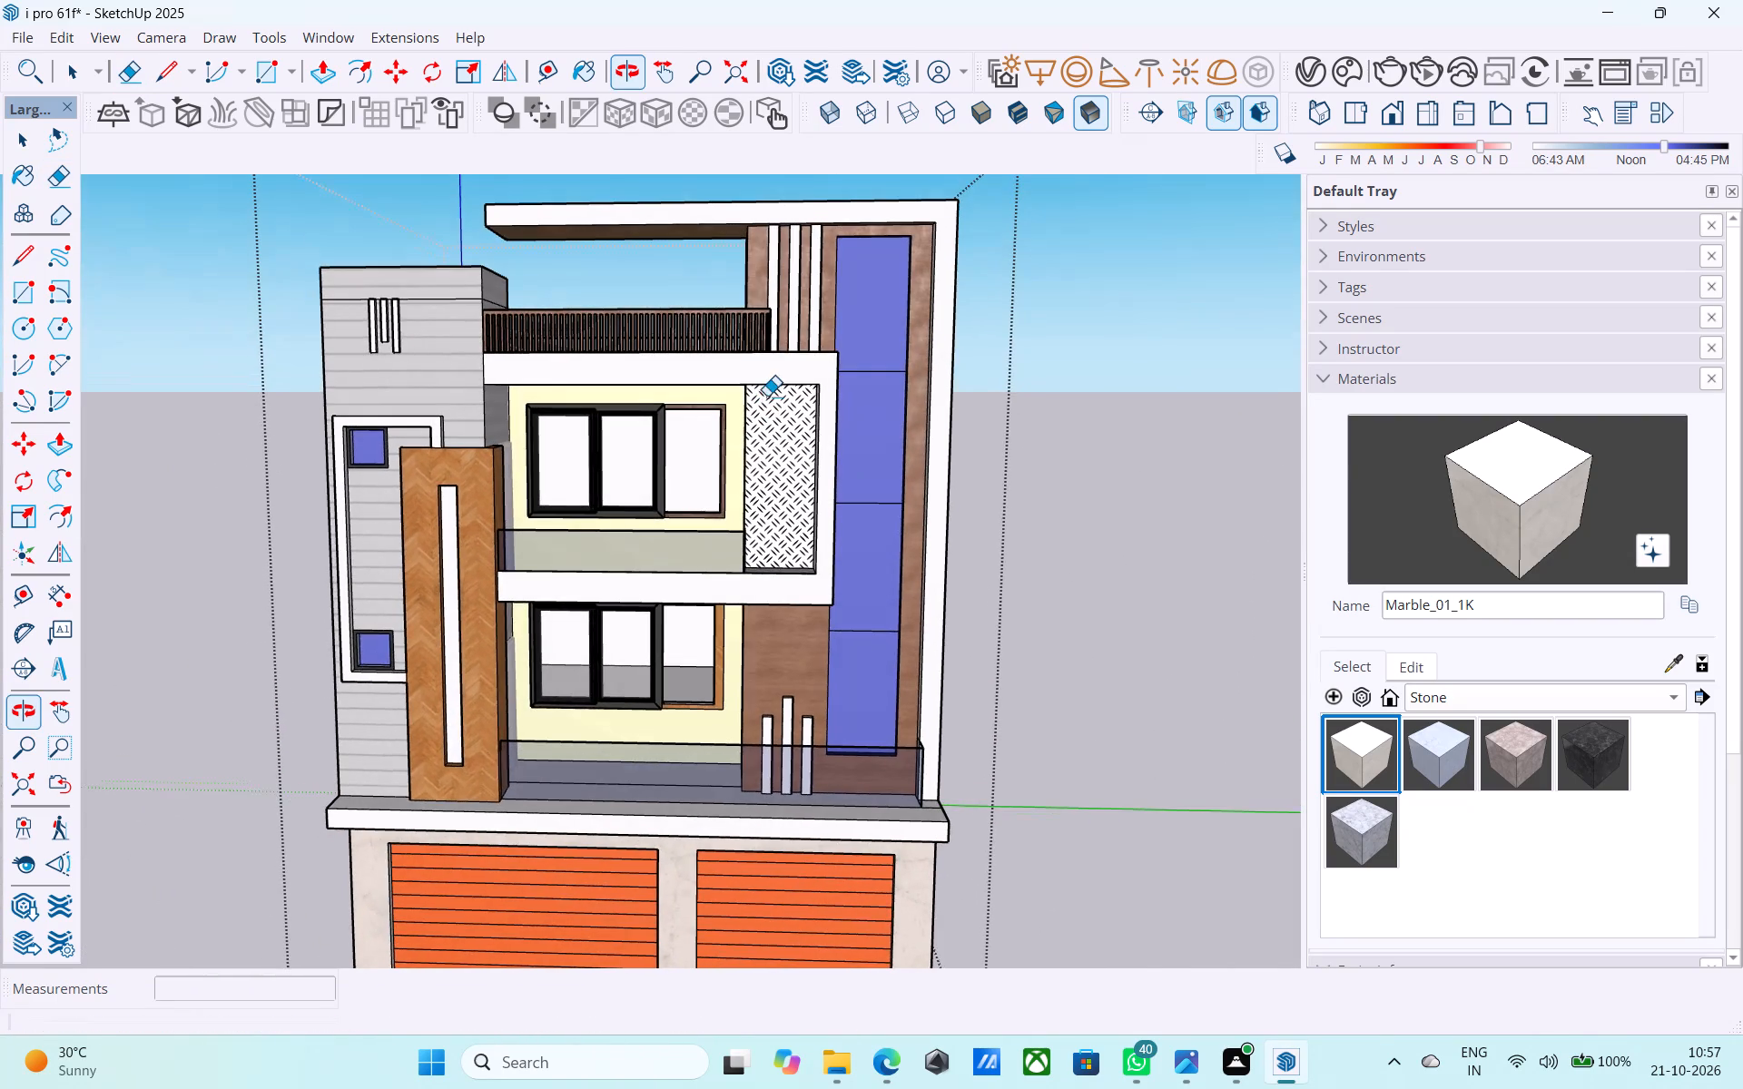
key("space")
key("ctrl+s")
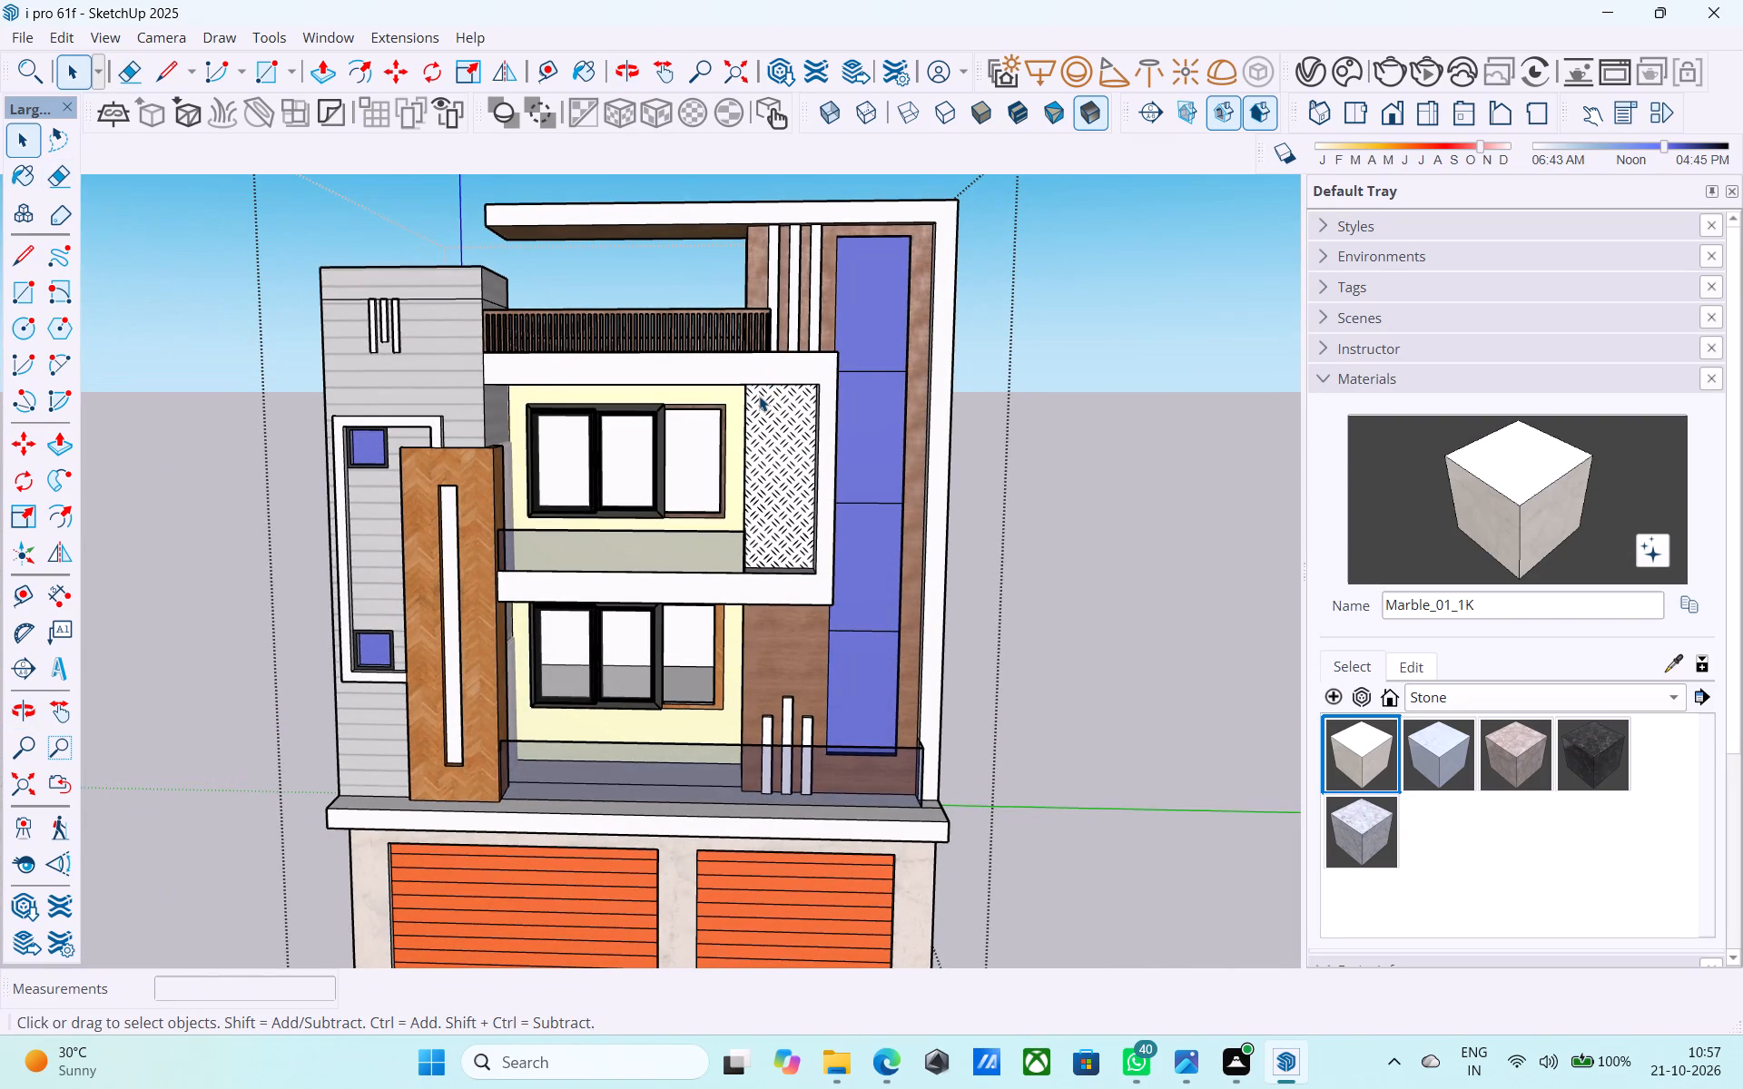
Inspect the house from the front, both sides and above for remaining gaps and stray lines.
key("space")
scroll(712, 371, "down", 3)
middle_click_drag(665, 442, 551, 417)
scroll(593, 441, "down", 5)
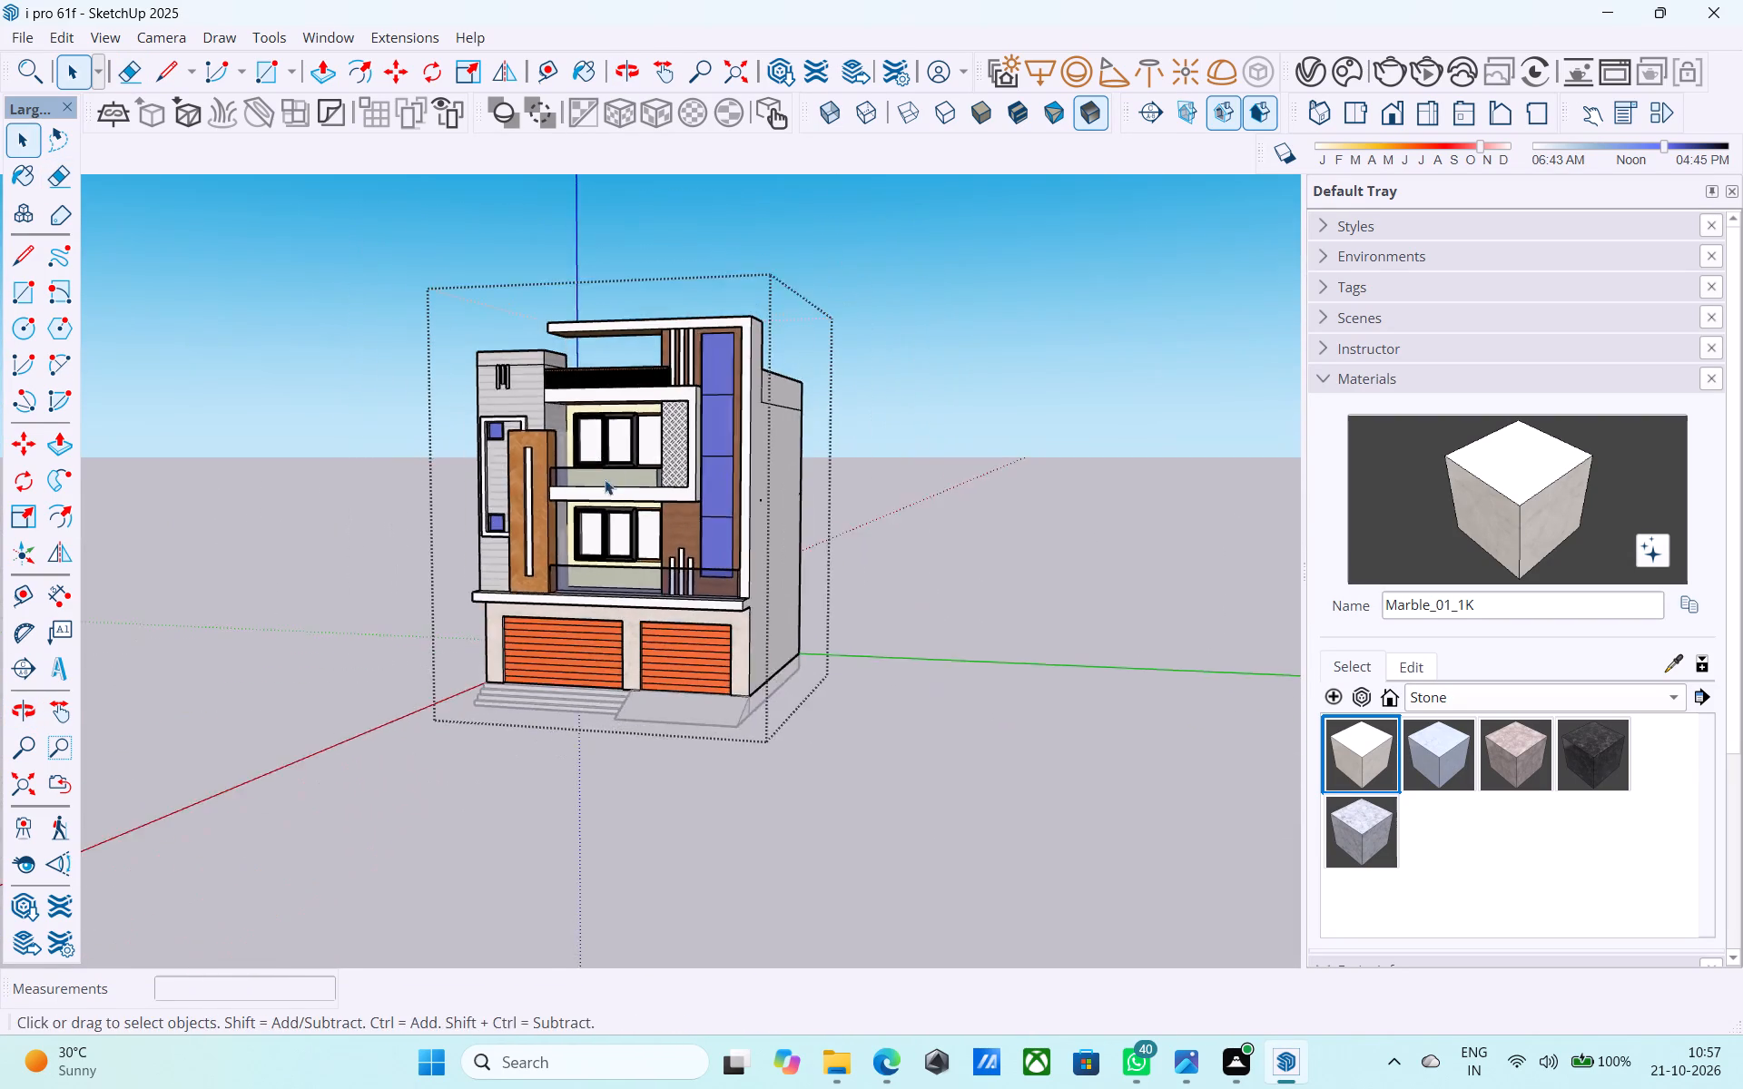
middle_click_drag(605, 479, 535, 425)
scroll(537, 427, "up", 6)
scroll(541, 419, "down", 6)
middle_click_drag(541, 419, 570, 486)
scroll(564, 392, "up", 4)
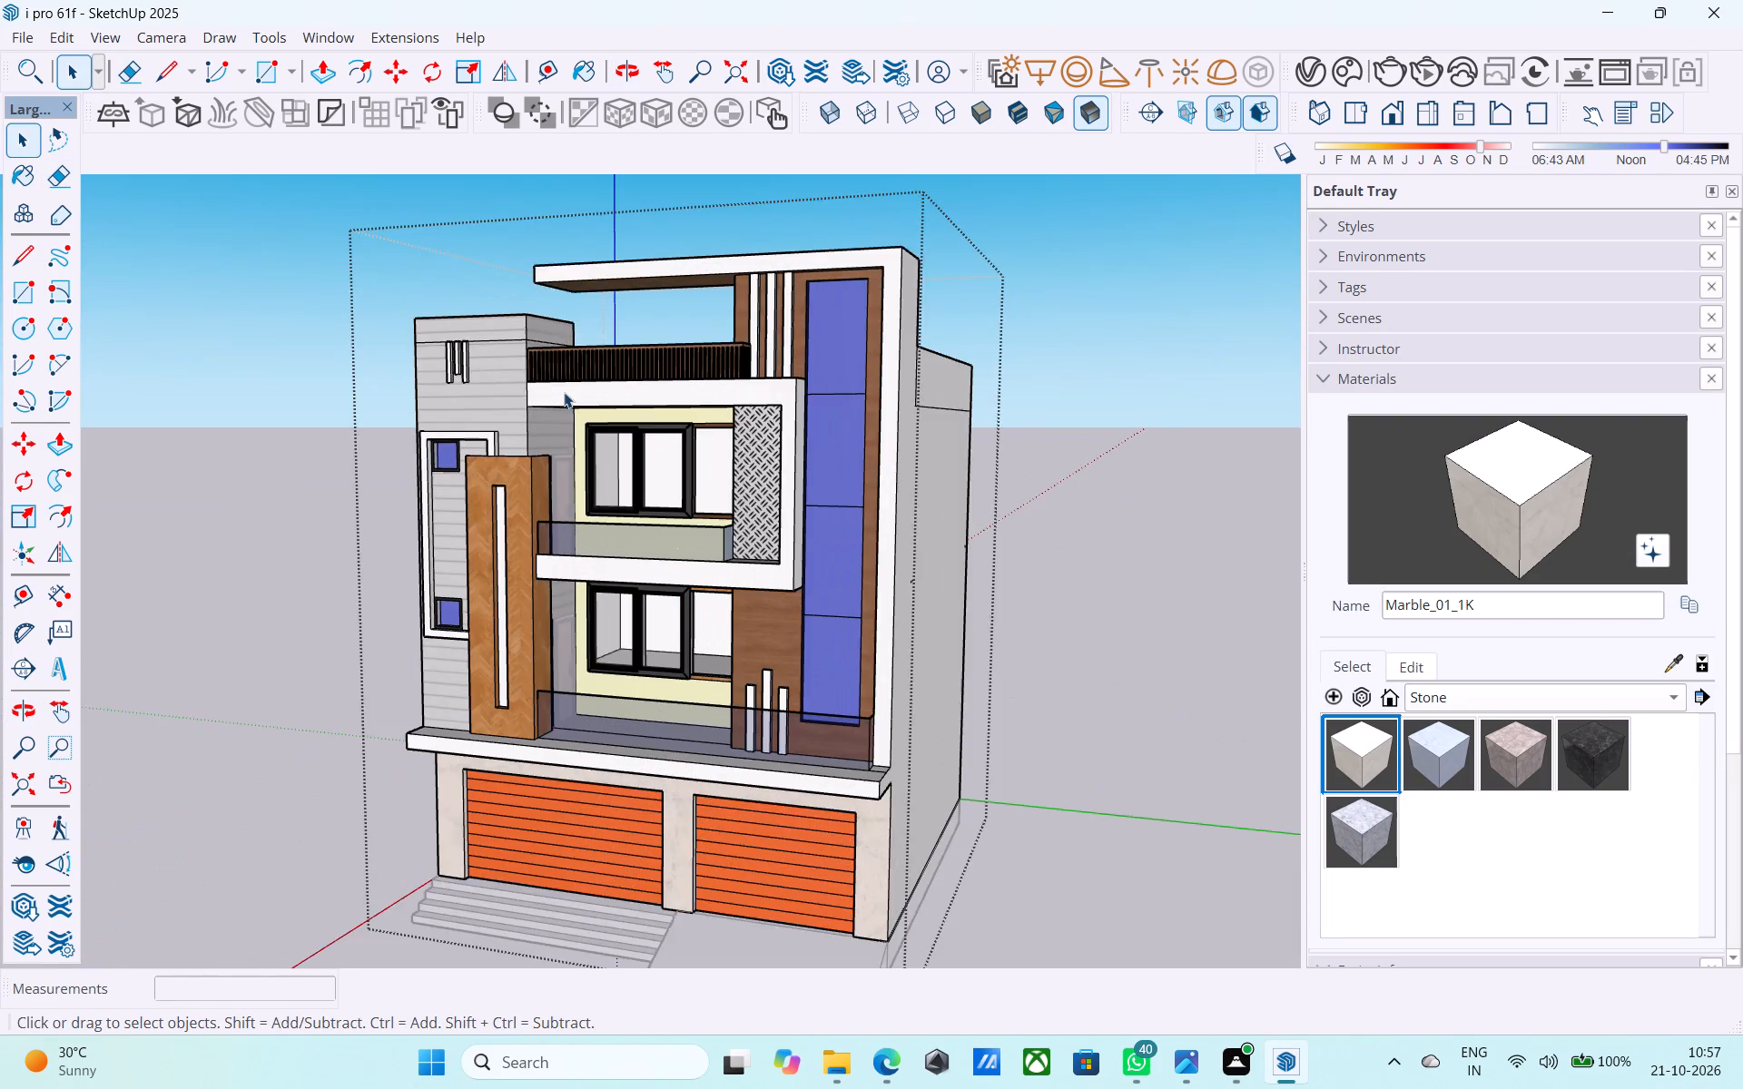
scroll(564, 392, "up", 2)
middle_click_drag(565, 378, 1004, 411)
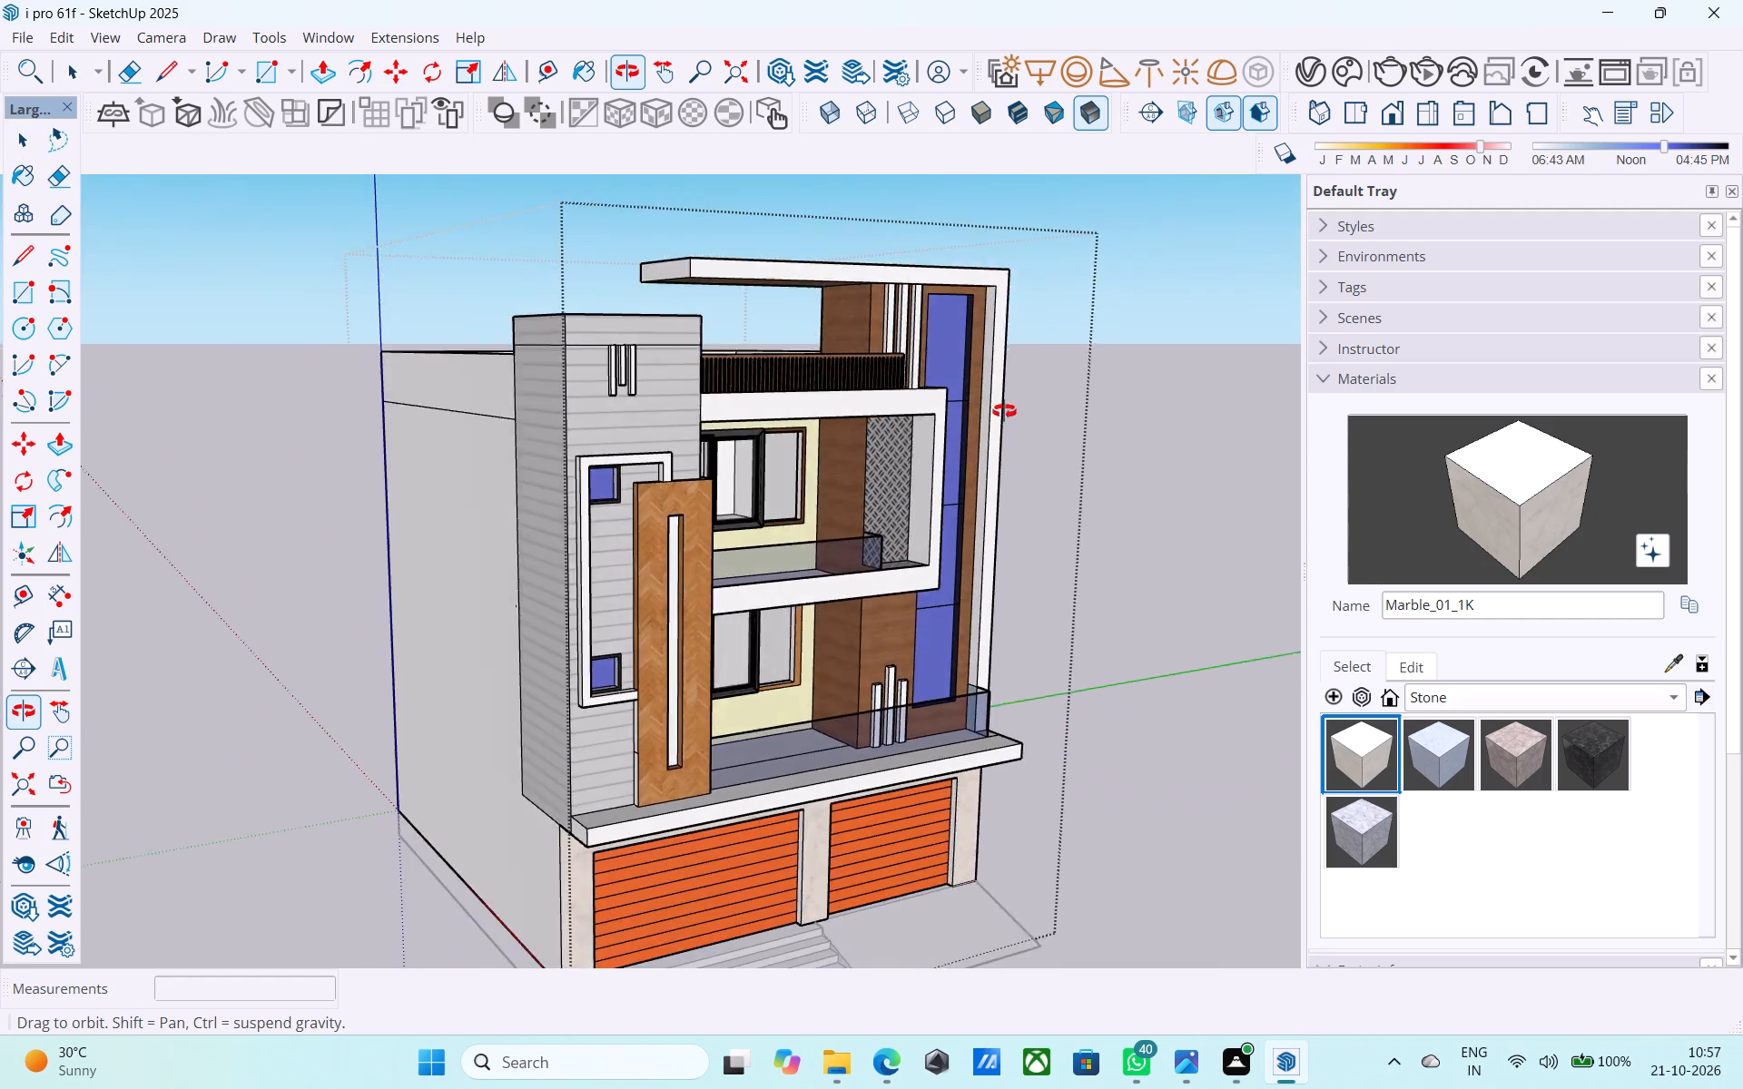
middle_click_drag(1004, 411, 1008, 687)
middle_click_drag(854, 576, 856, 364)
scroll(856, 365, "up", 4)
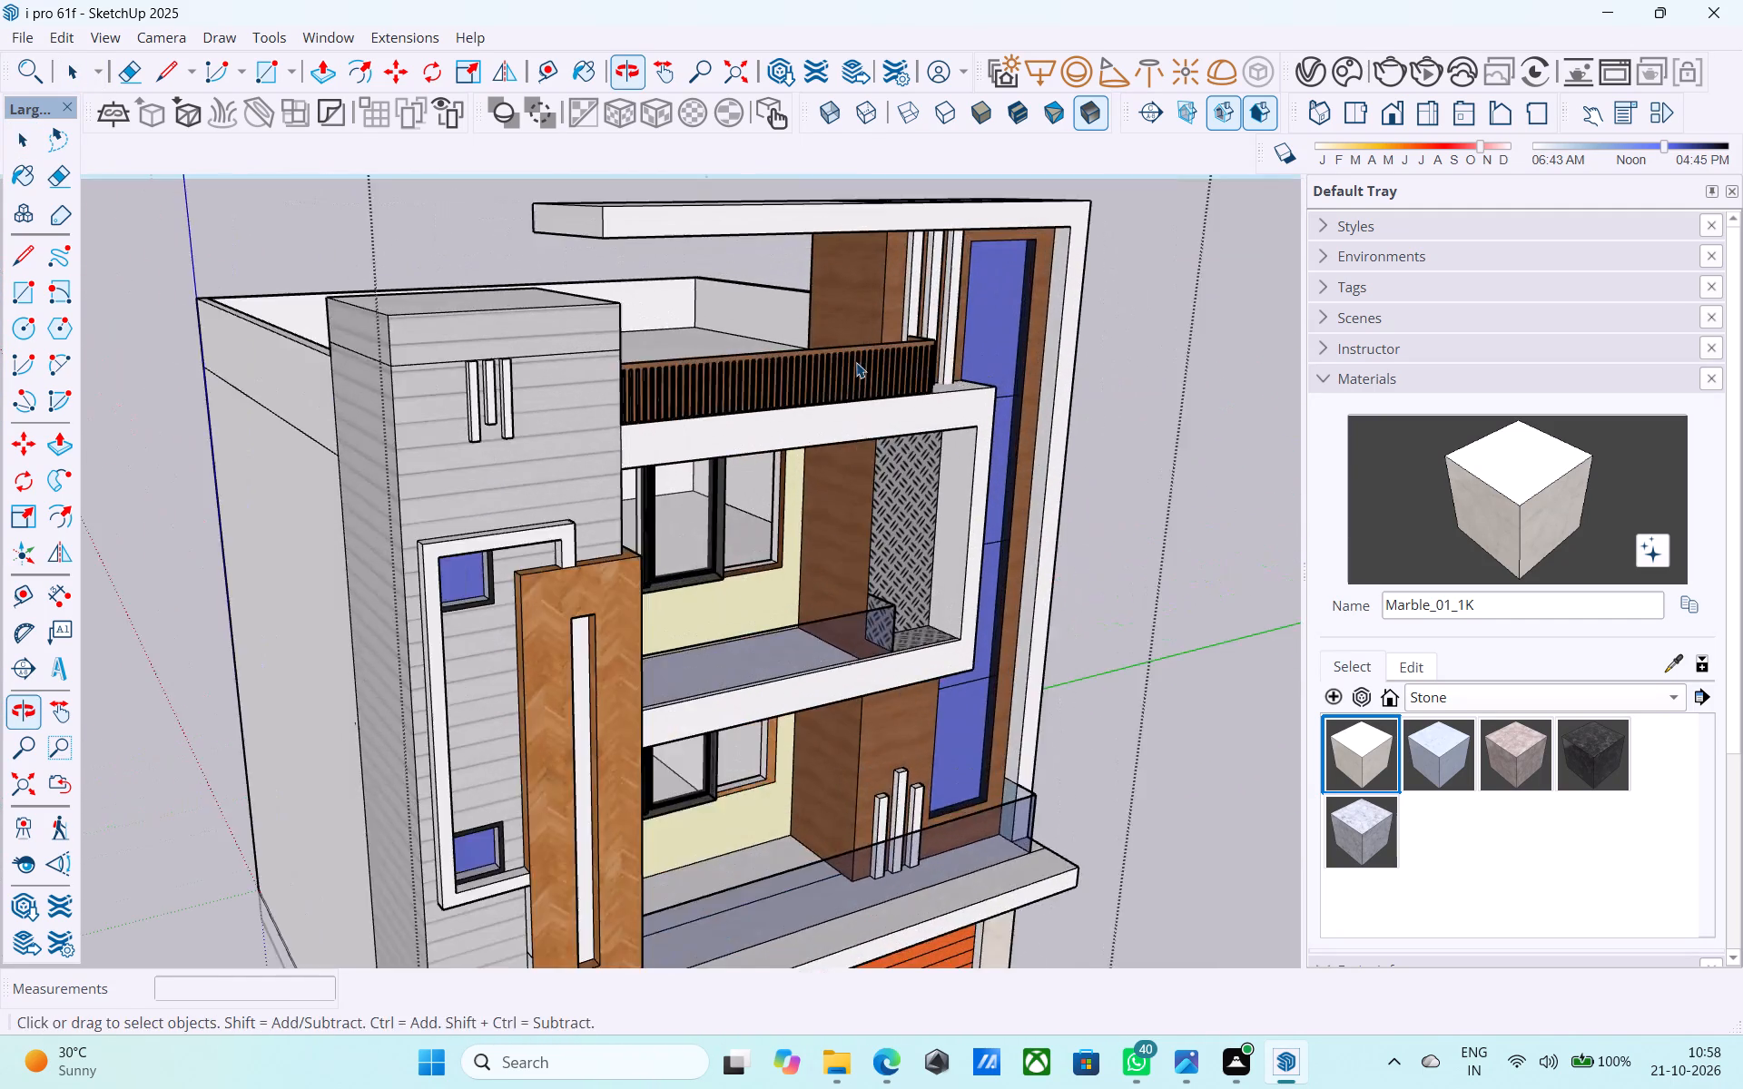
scroll(856, 362, "down", 7)
middle_click_drag(851, 367, 775, 690)
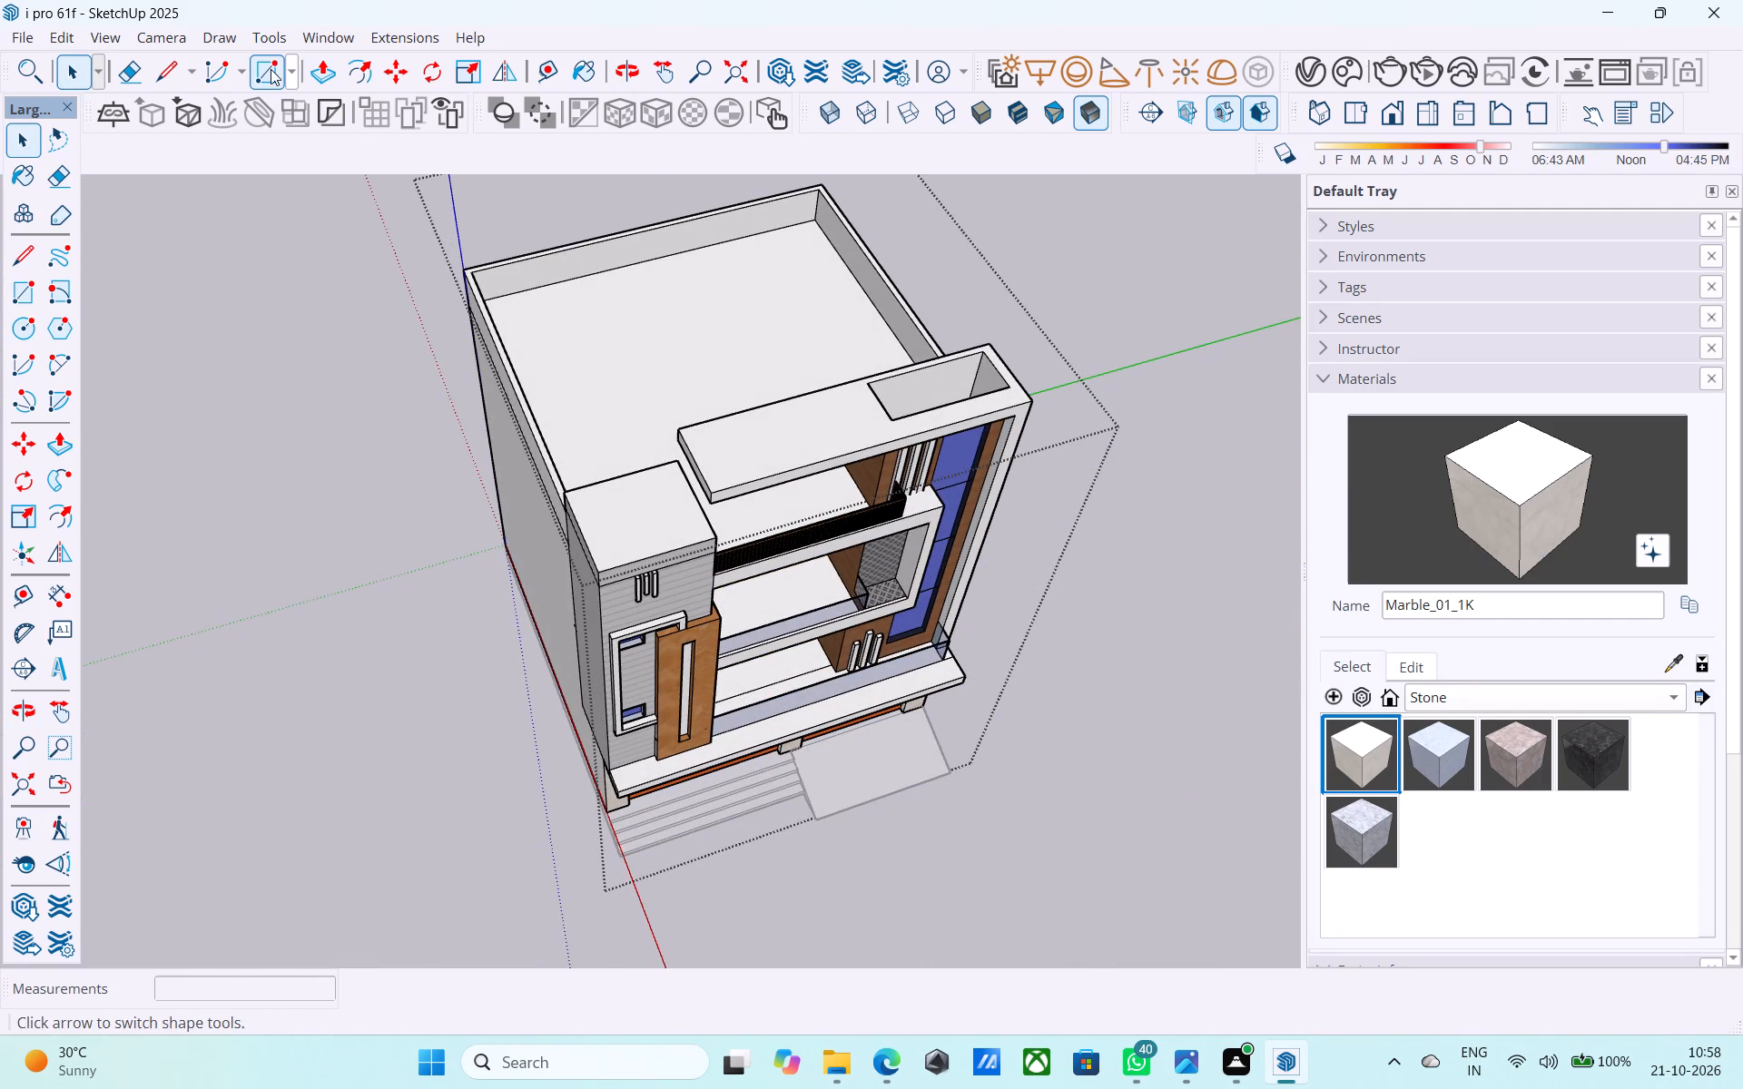
Draw a 3' 6" by 8' 6" rectangle across the open shaft in the top slab above the tall blue window.
left_click(271, 68)
scroll(958, 396, "up", 15)
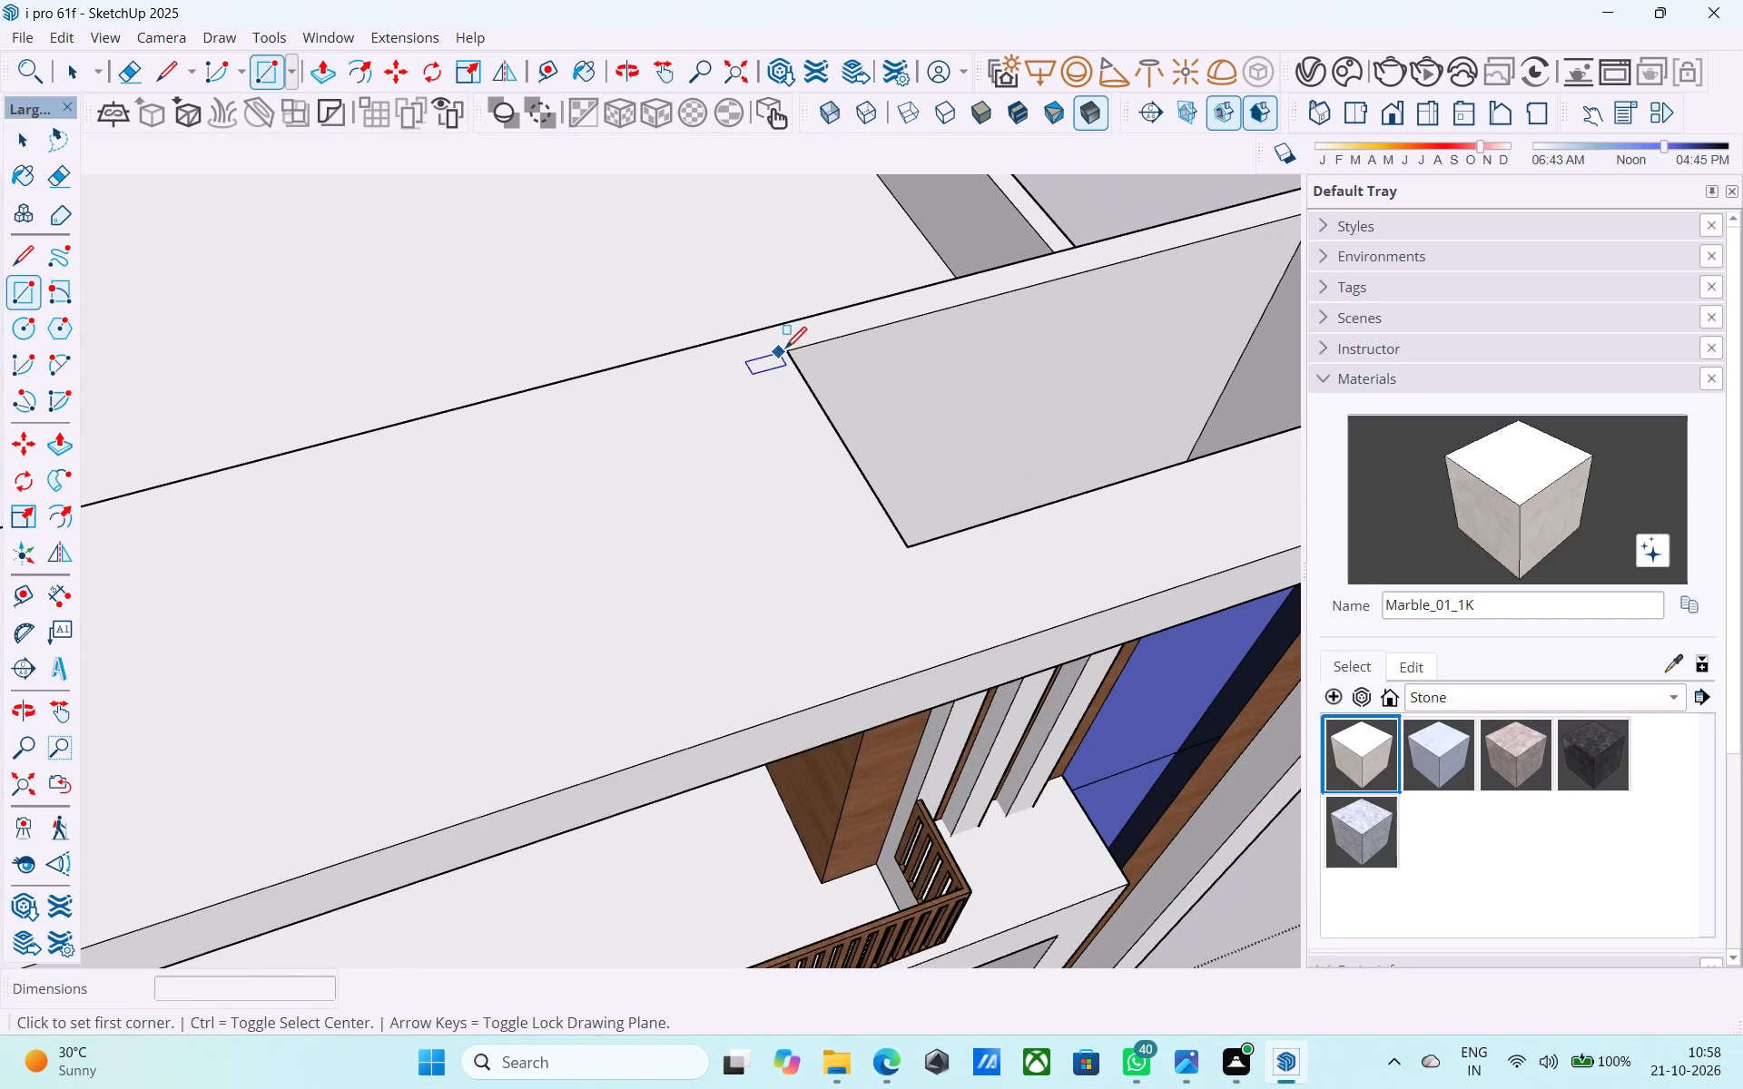
left_click(786, 348)
scroll(458, 271, "down", 6)
left_click(906, 315)
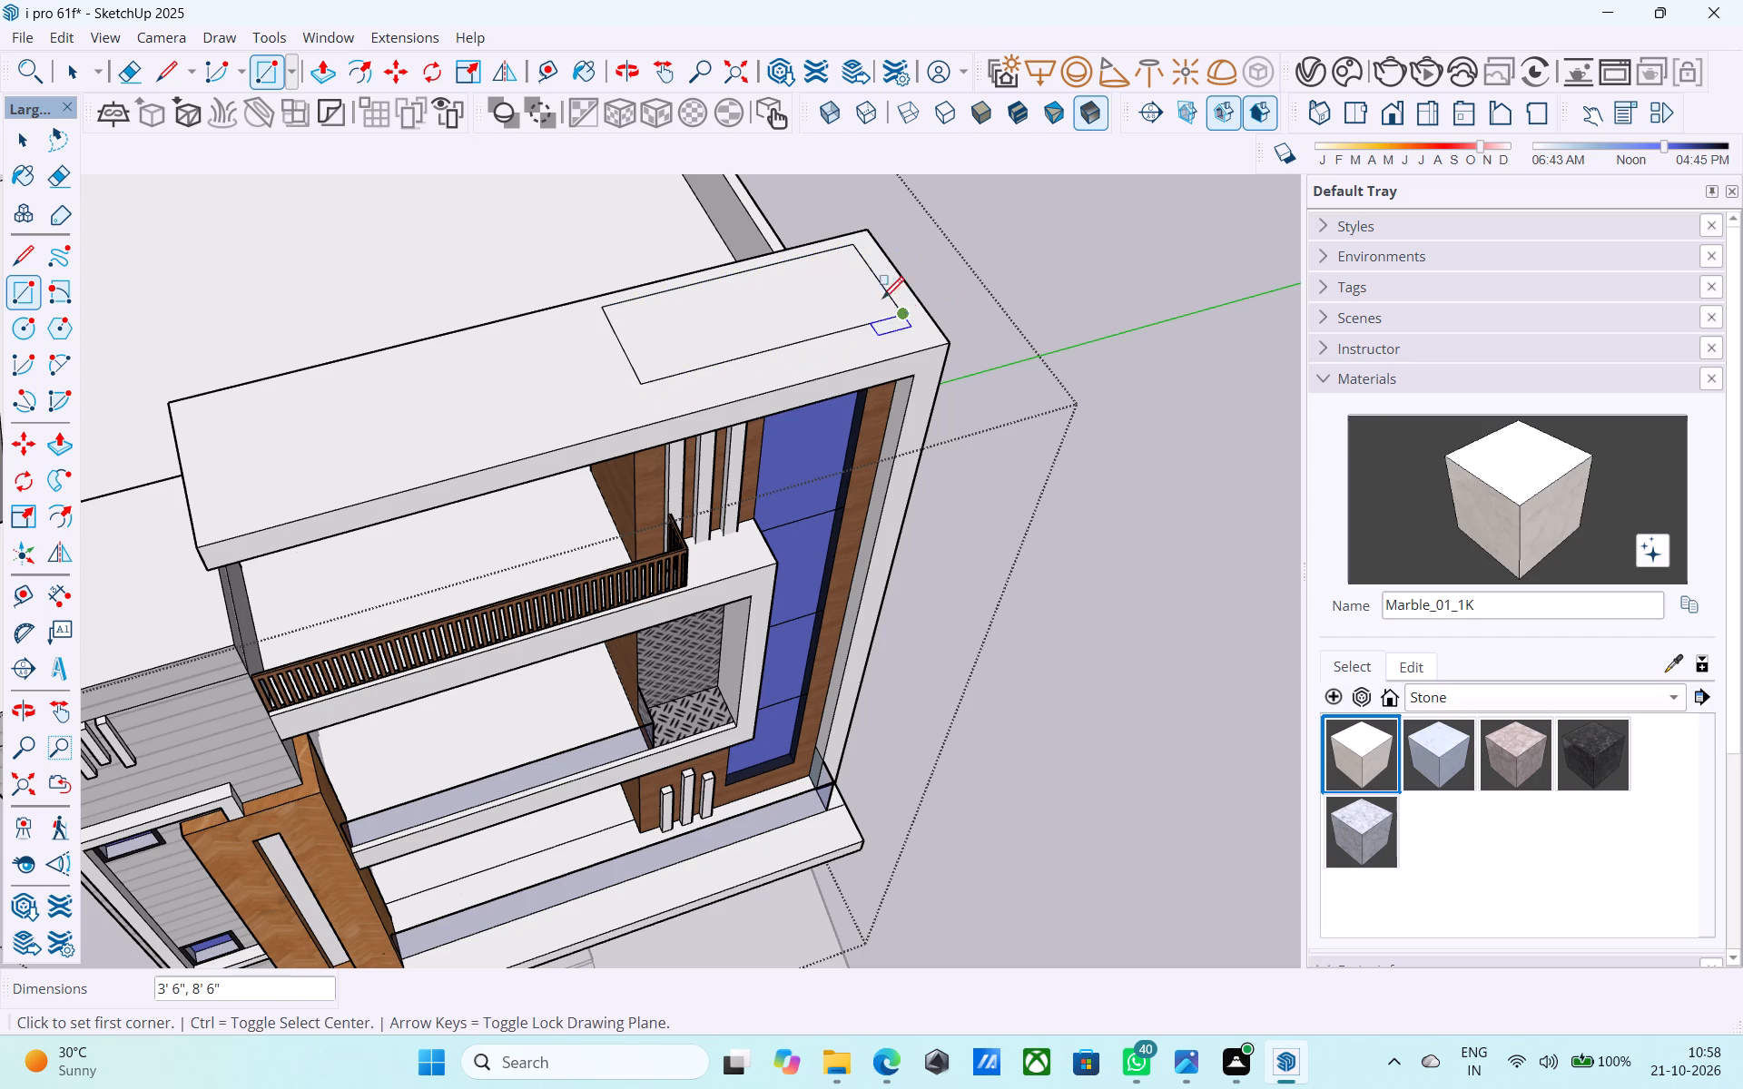
key("space")
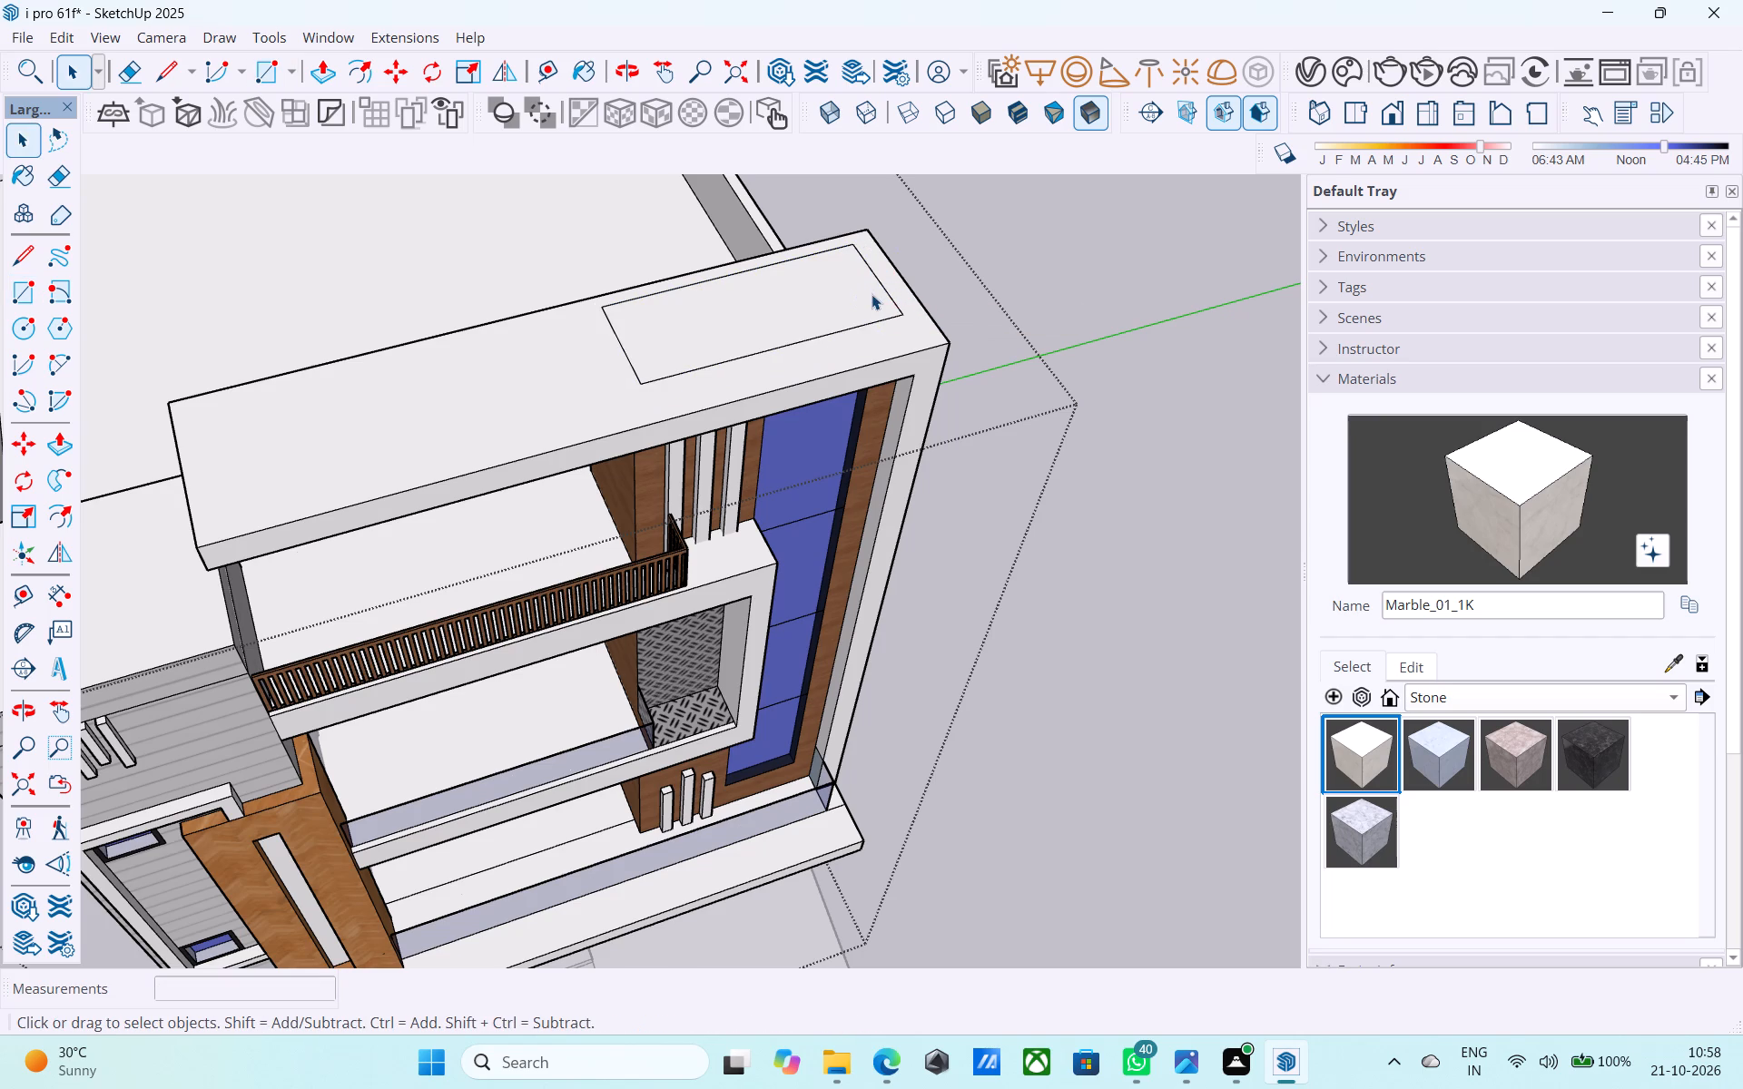
Push the new face over the shaft down 6" into the slab.
left_click(871, 293)
key("p")
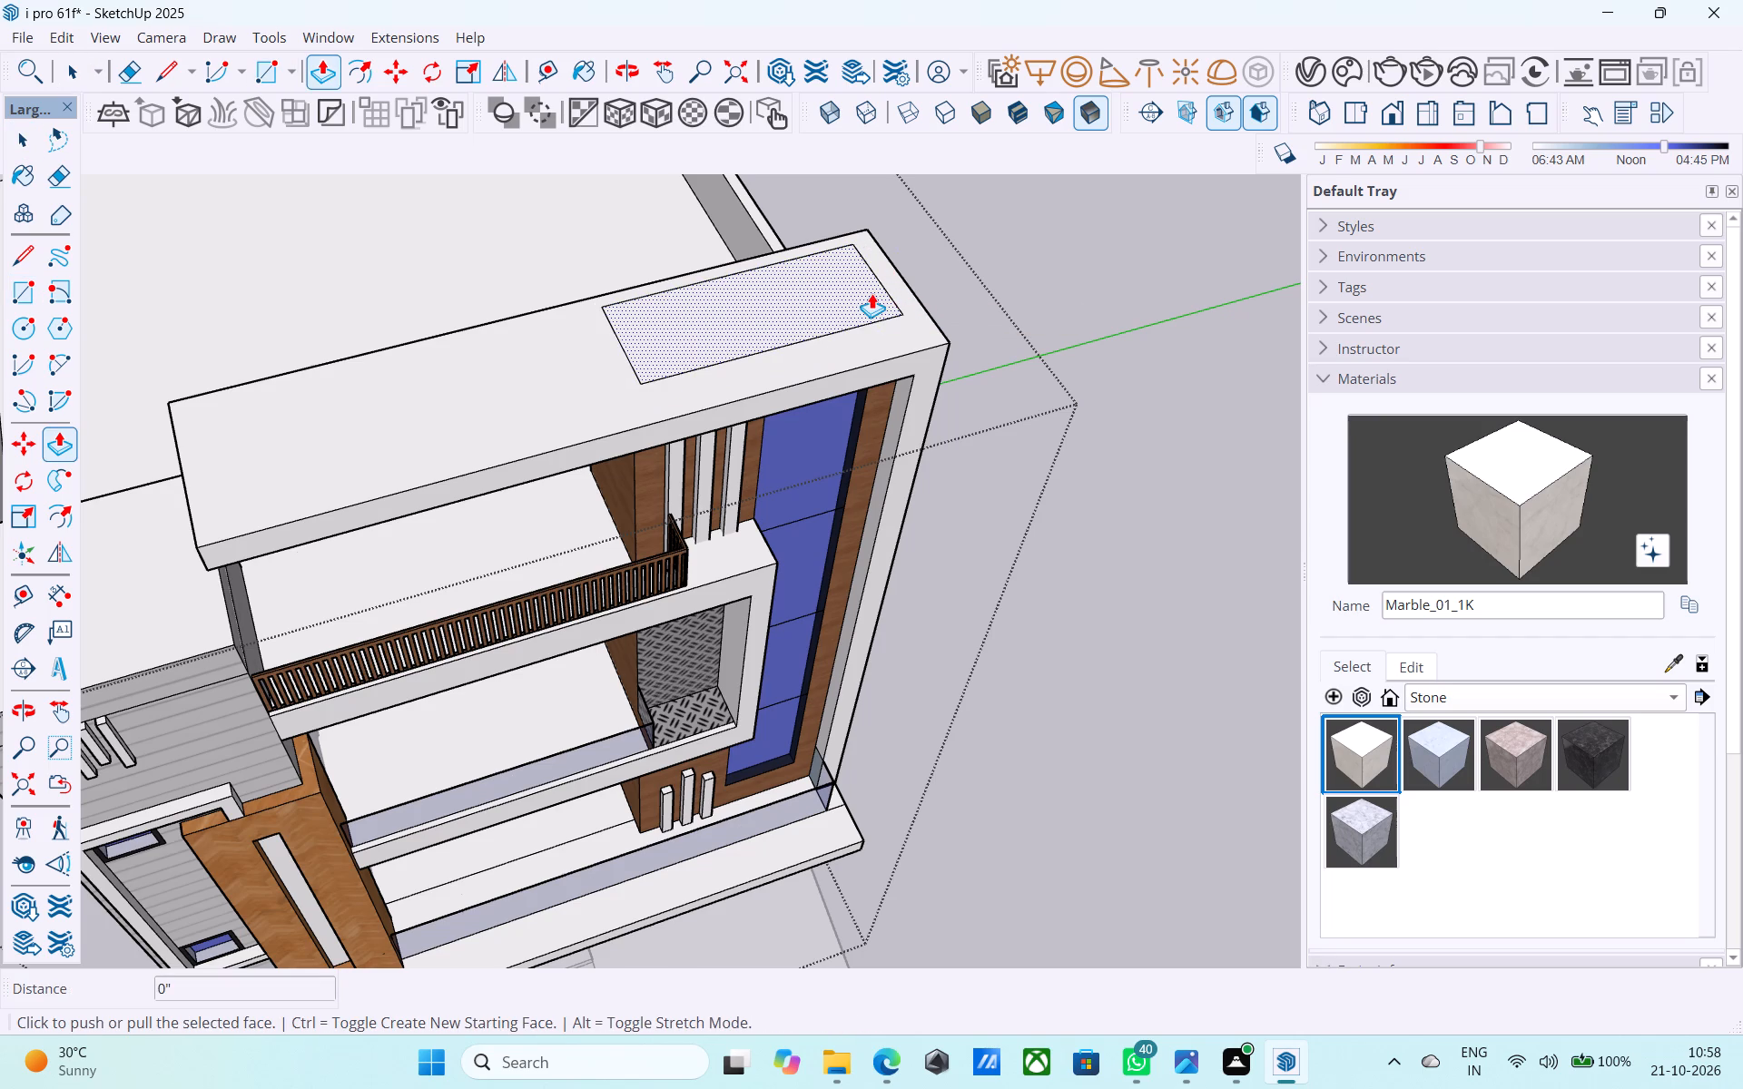
left_click(852, 289)
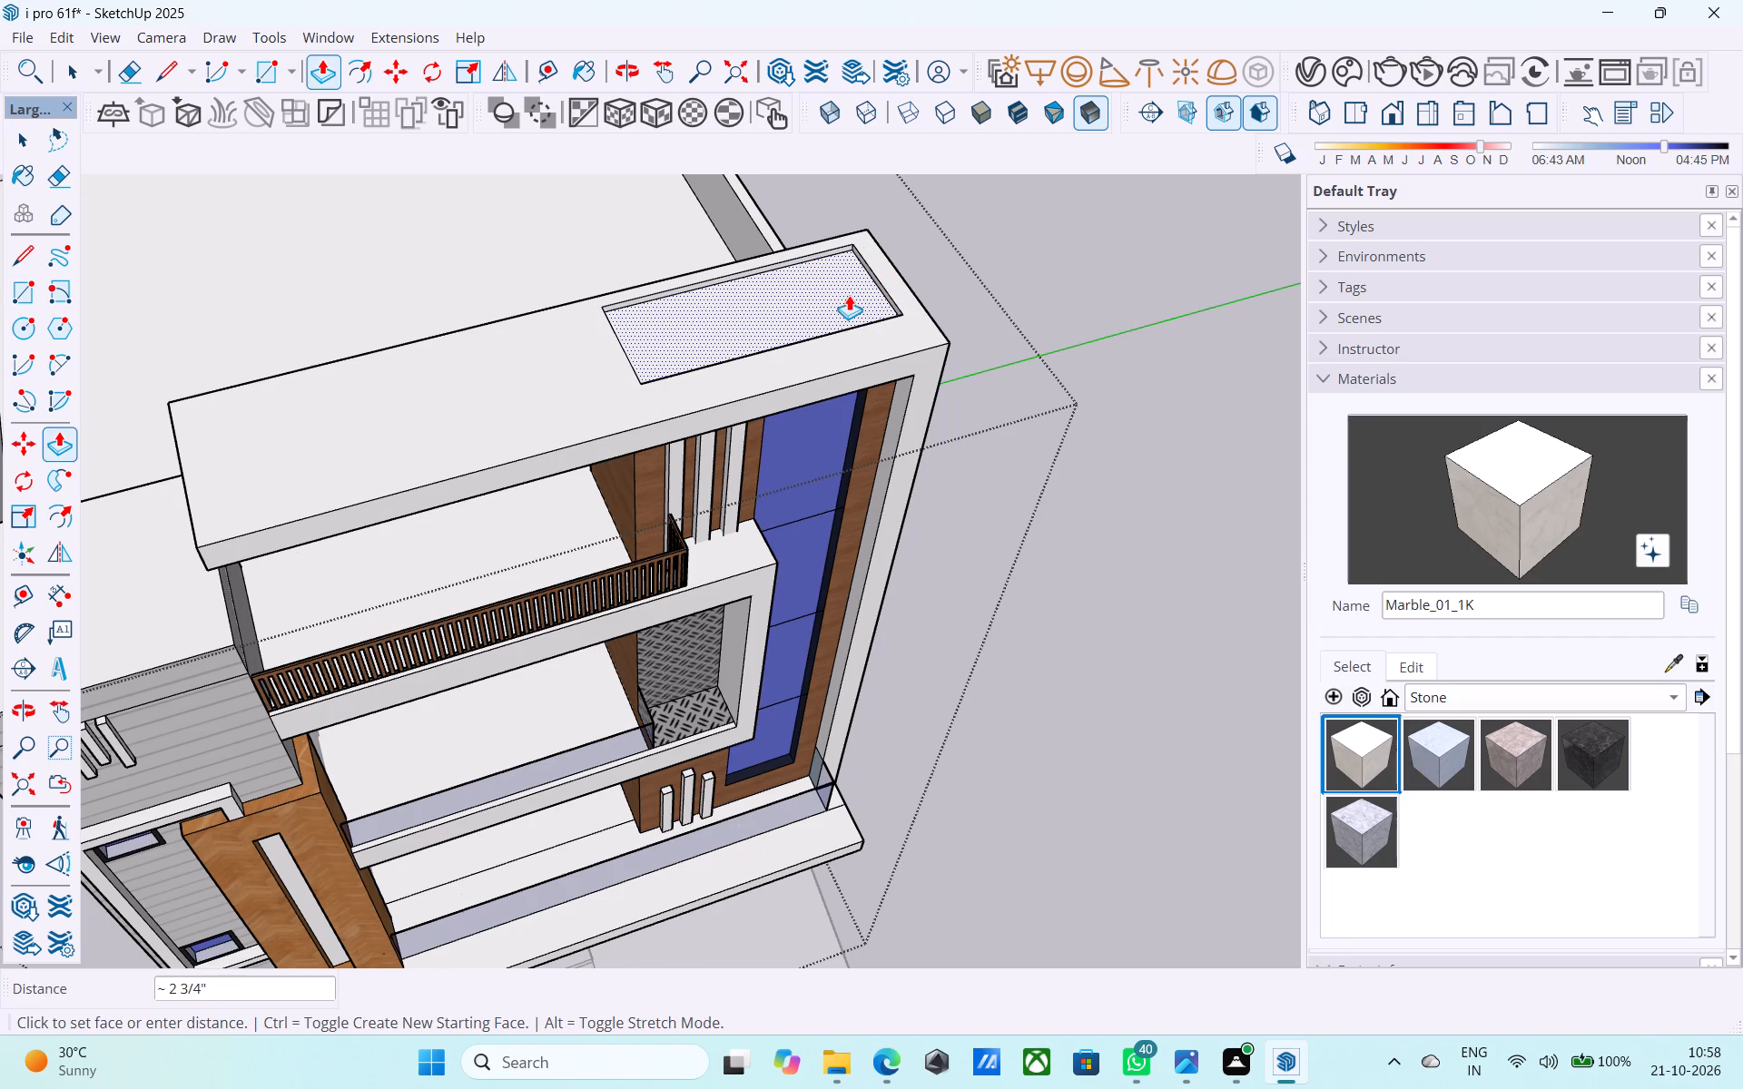
key("6")
key("shift+quotedbl")
key("Return")
key("space")
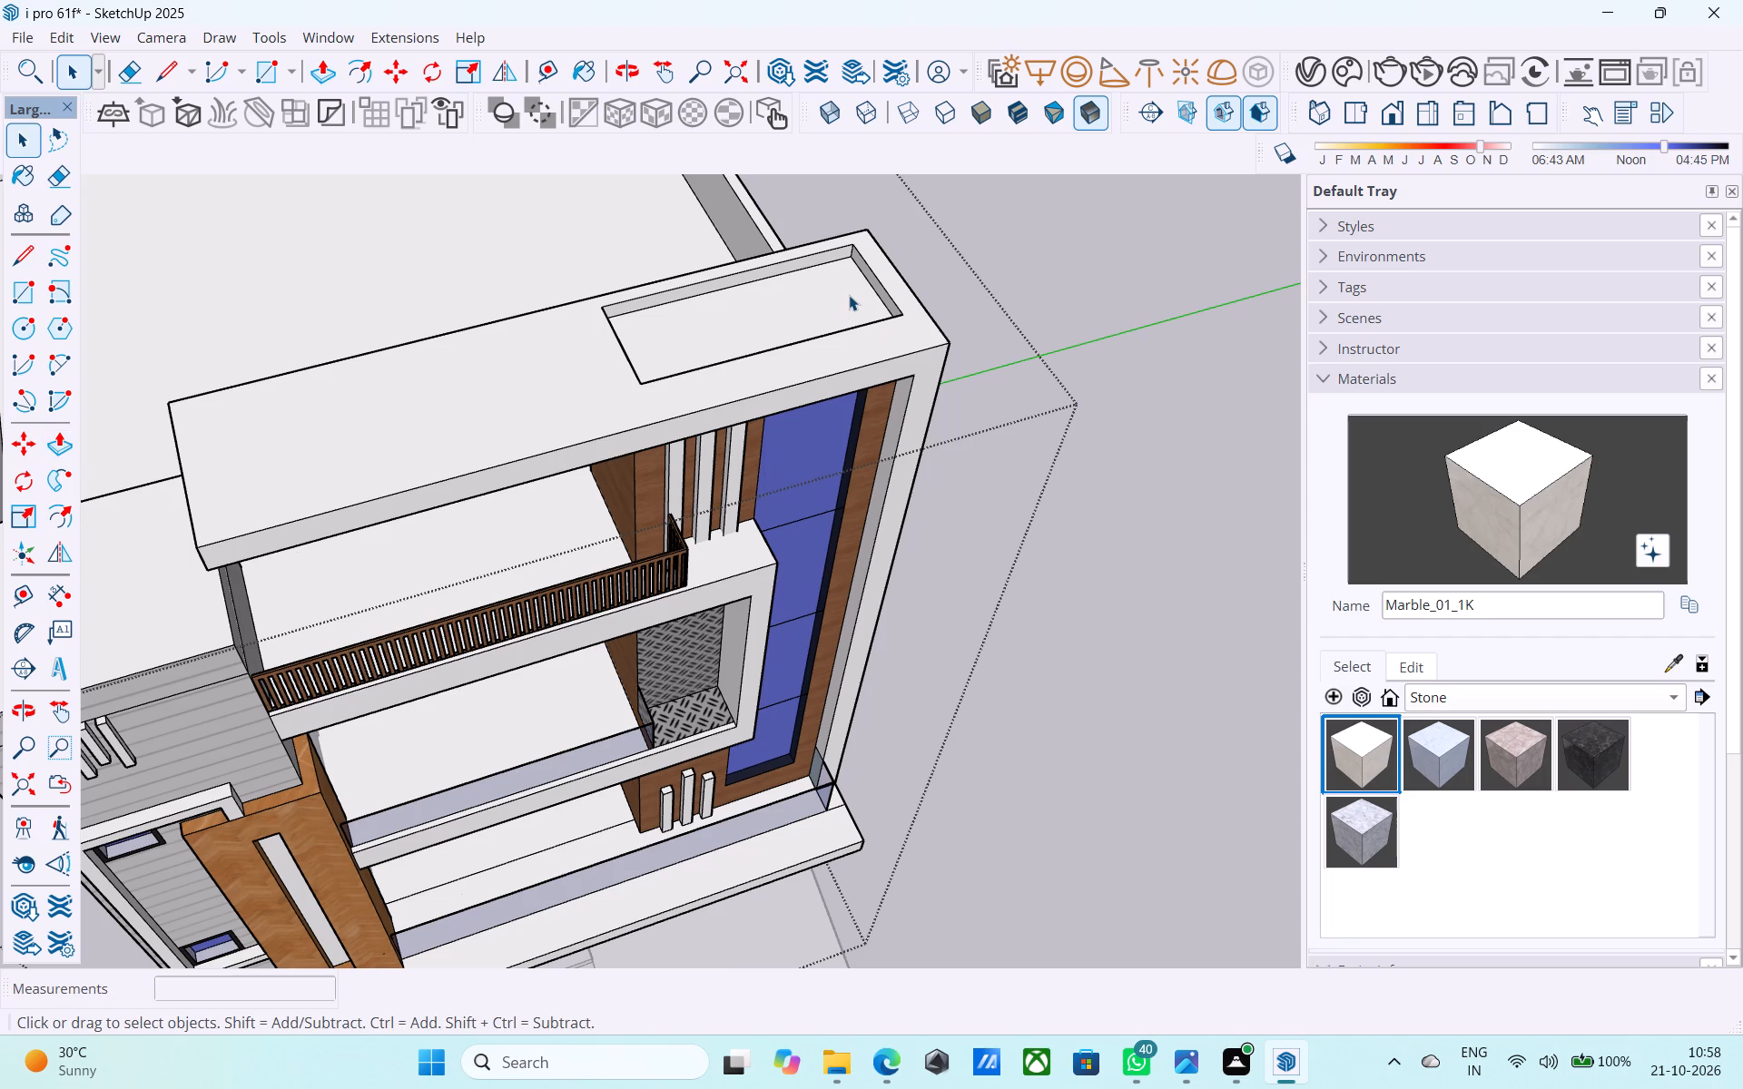
Reverse the recessed face inside the slab opening.
left_click(793, 304)
right_click(793, 303)
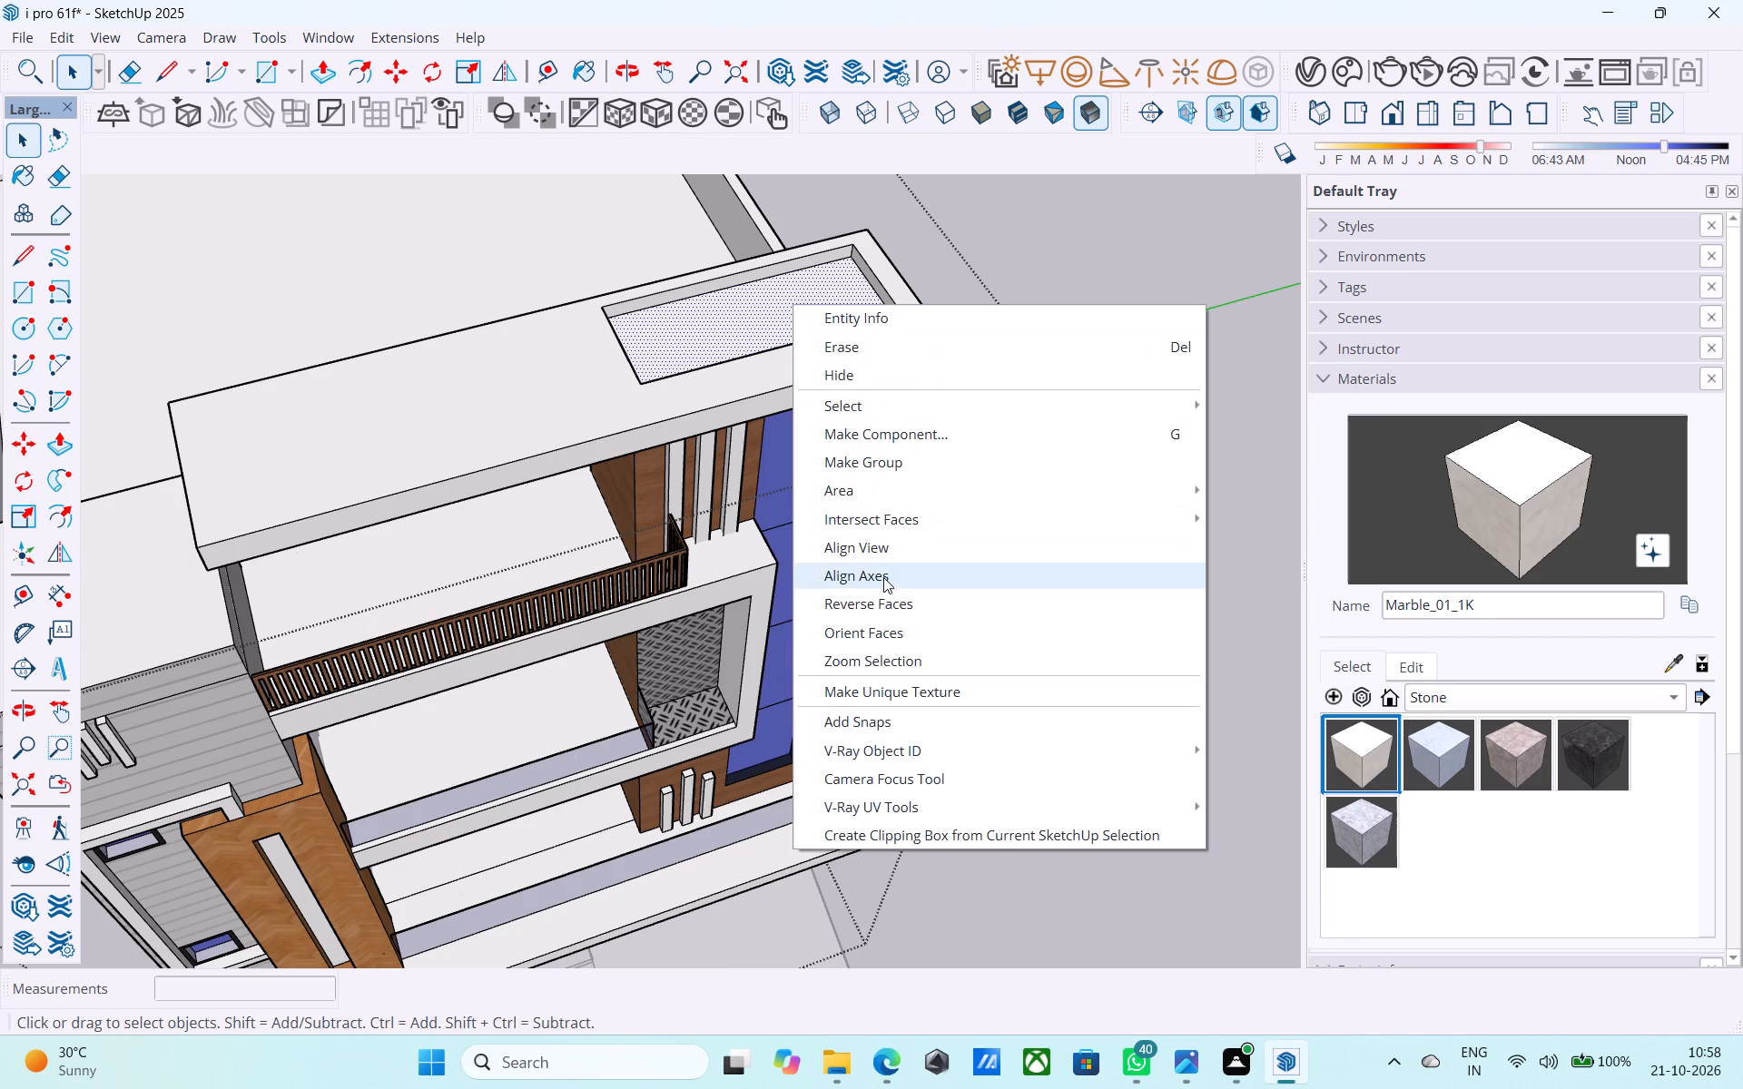
left_click(888, 594)
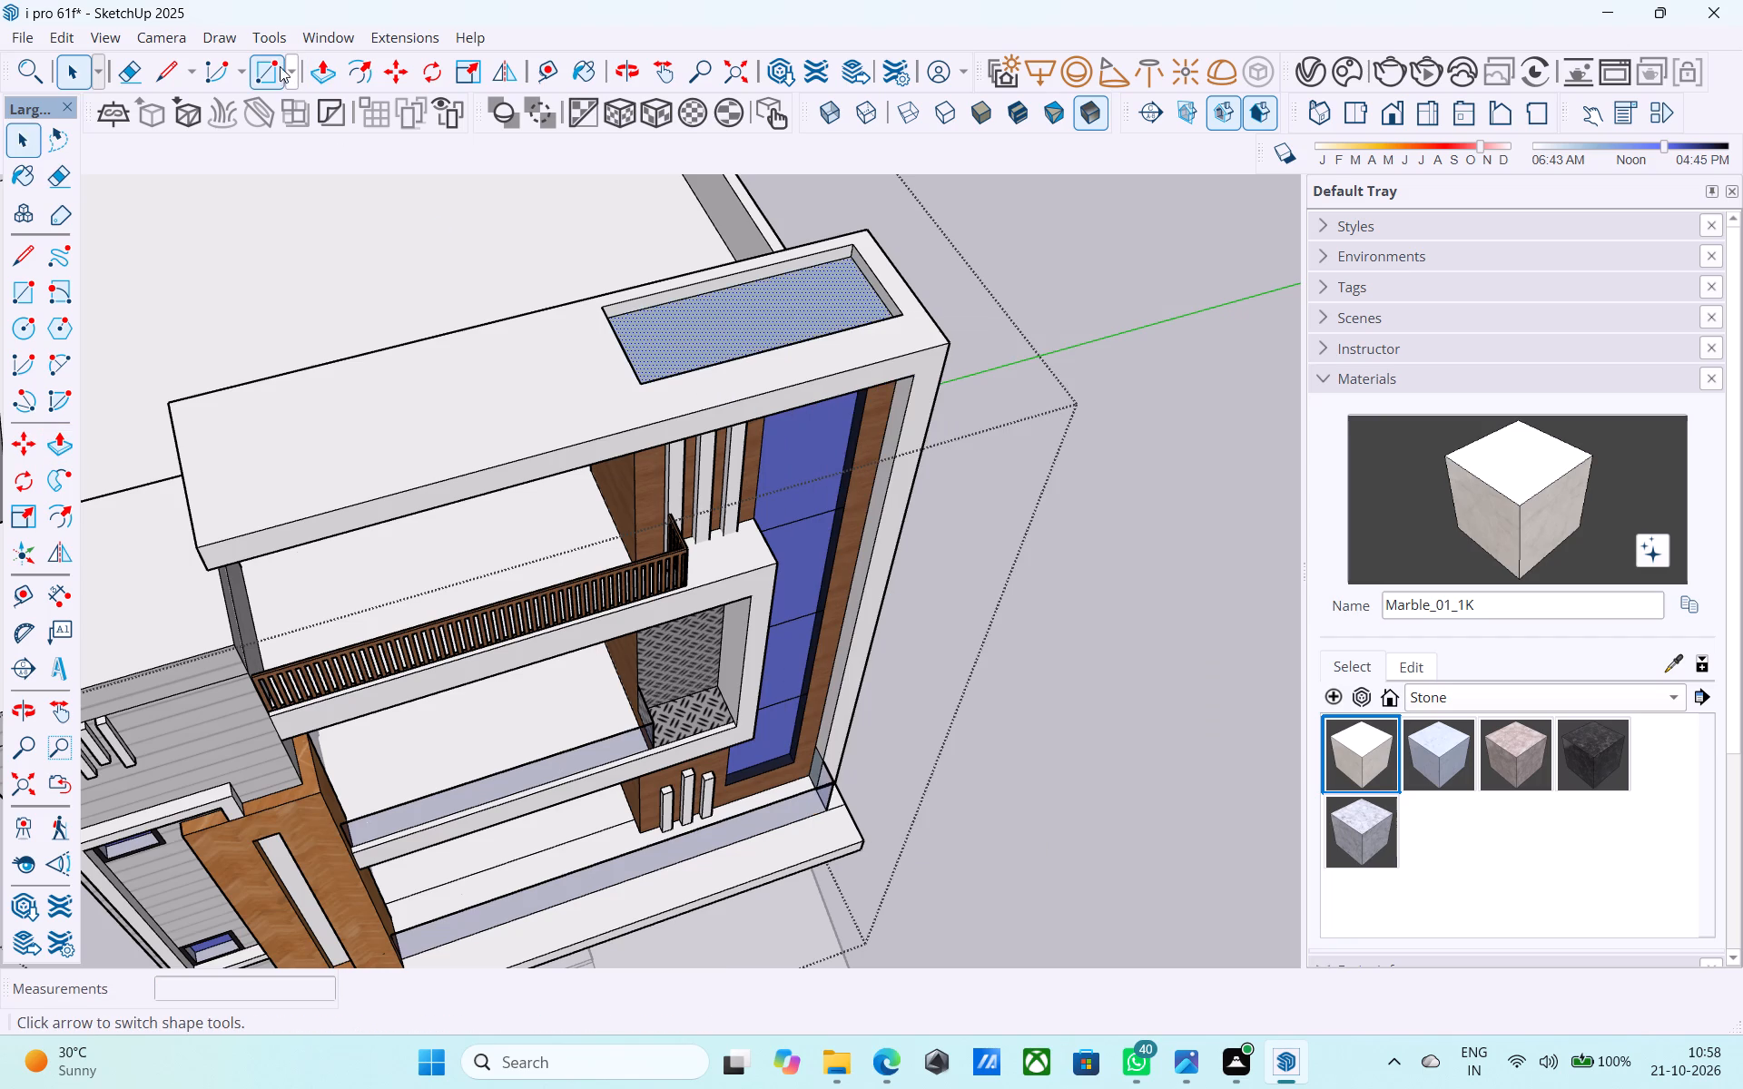
Draw an 8' 6" by 3' 6" rectangle over the recess to close it level with the slab's top.
left_click(263, 74)
scroll(719, 341, "up", 5)
middle_click_drag(694, 333, 534, 316)
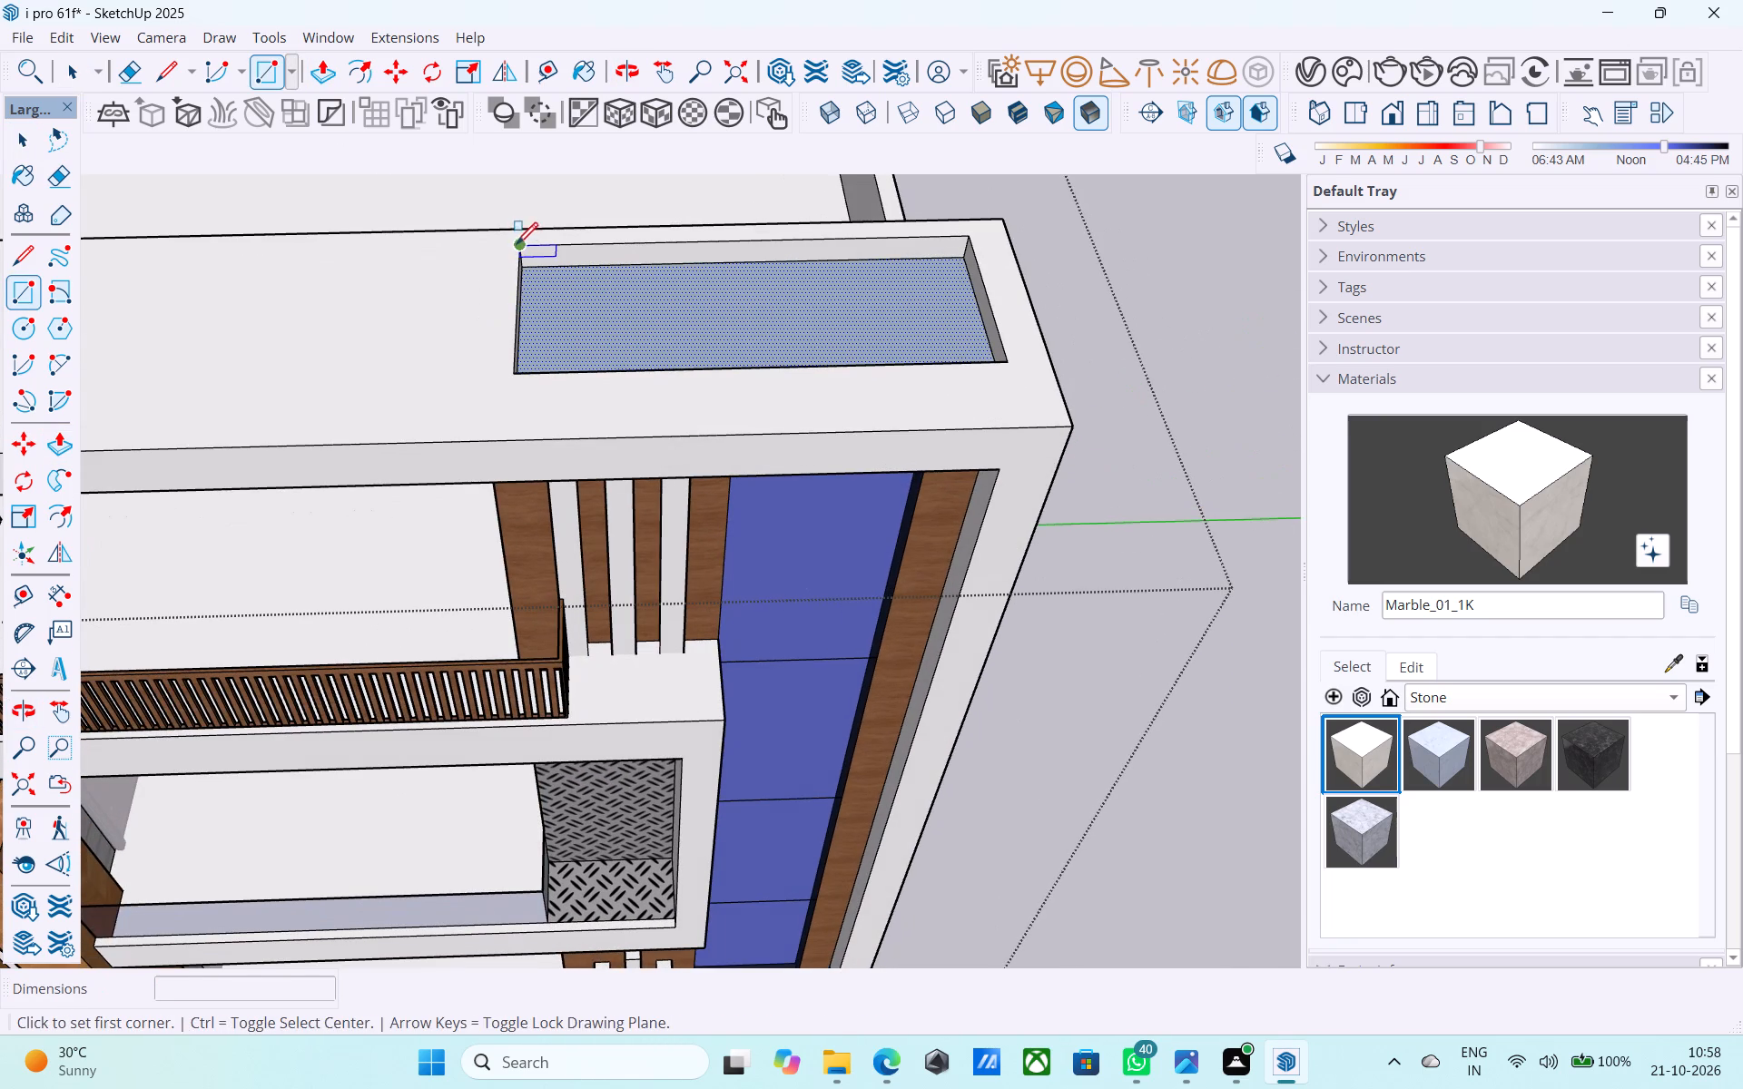
left_click(517, 245)
left_click(1012, 359)
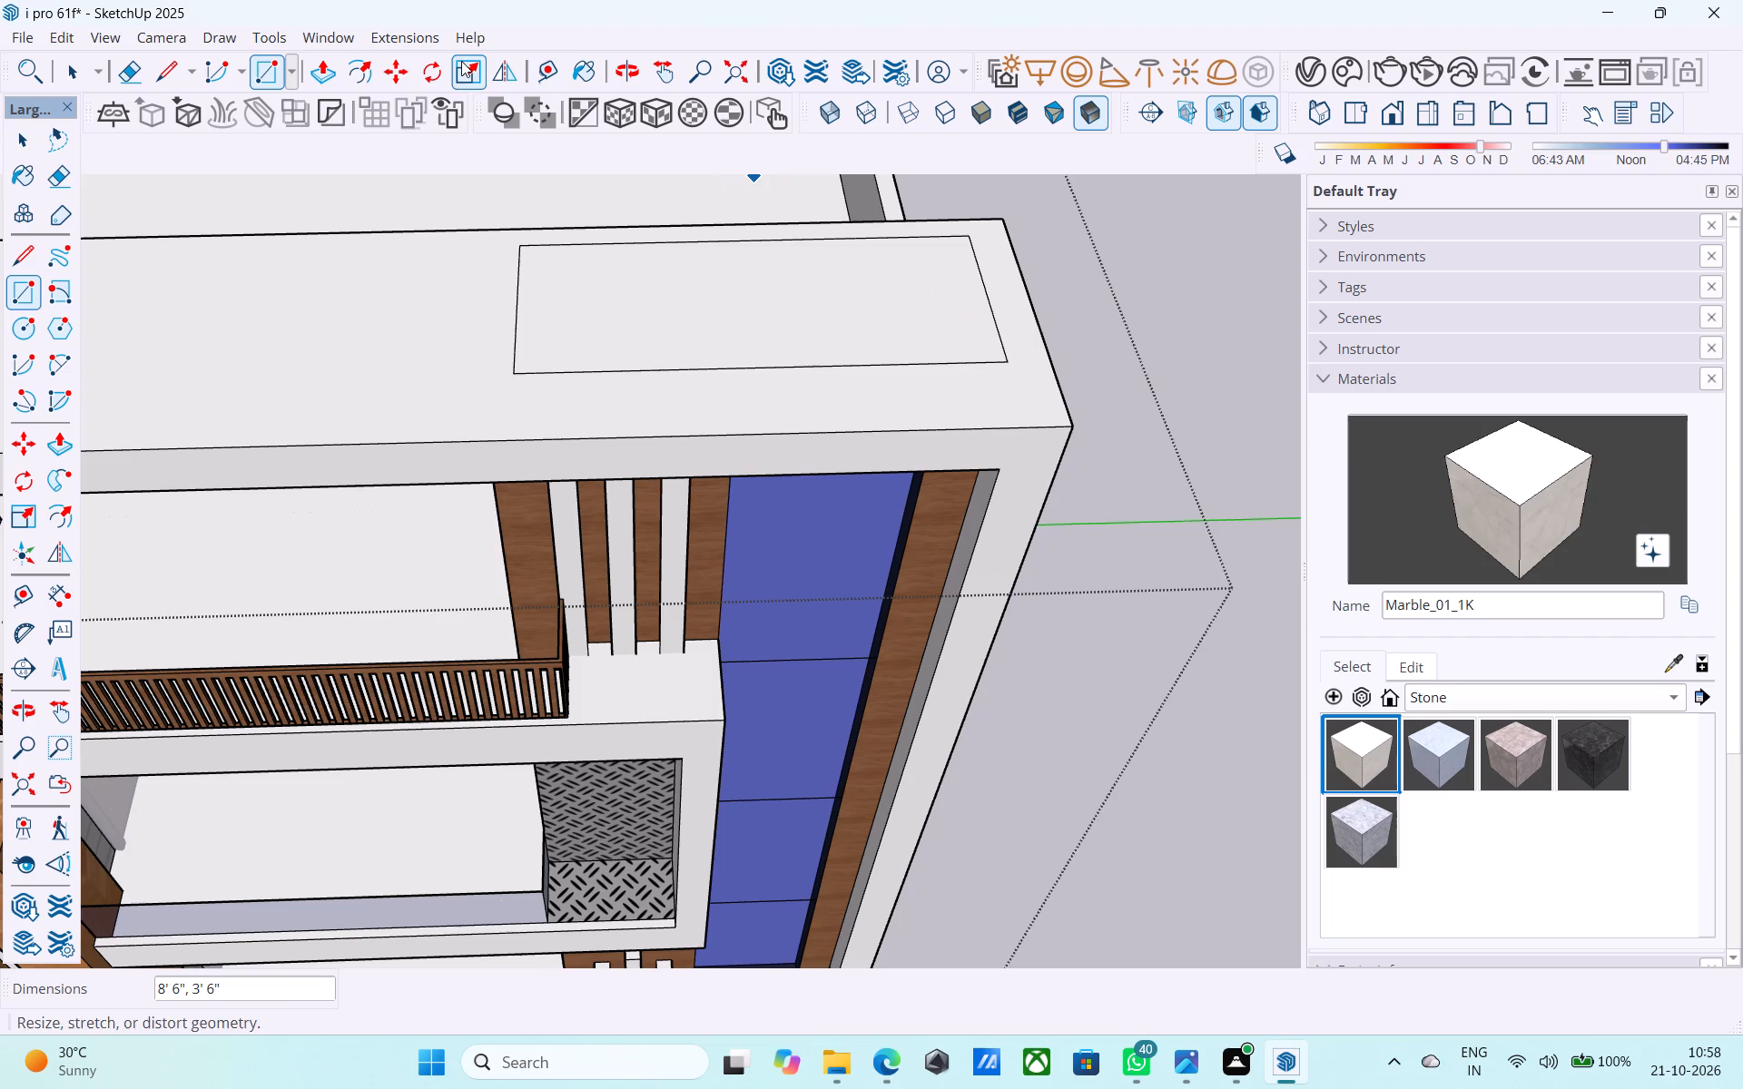
Erase the four outline edges of the closing rectangle on the slab's top.
left_click(133, 74)
left_click_drag(519, 283, 474, 267)
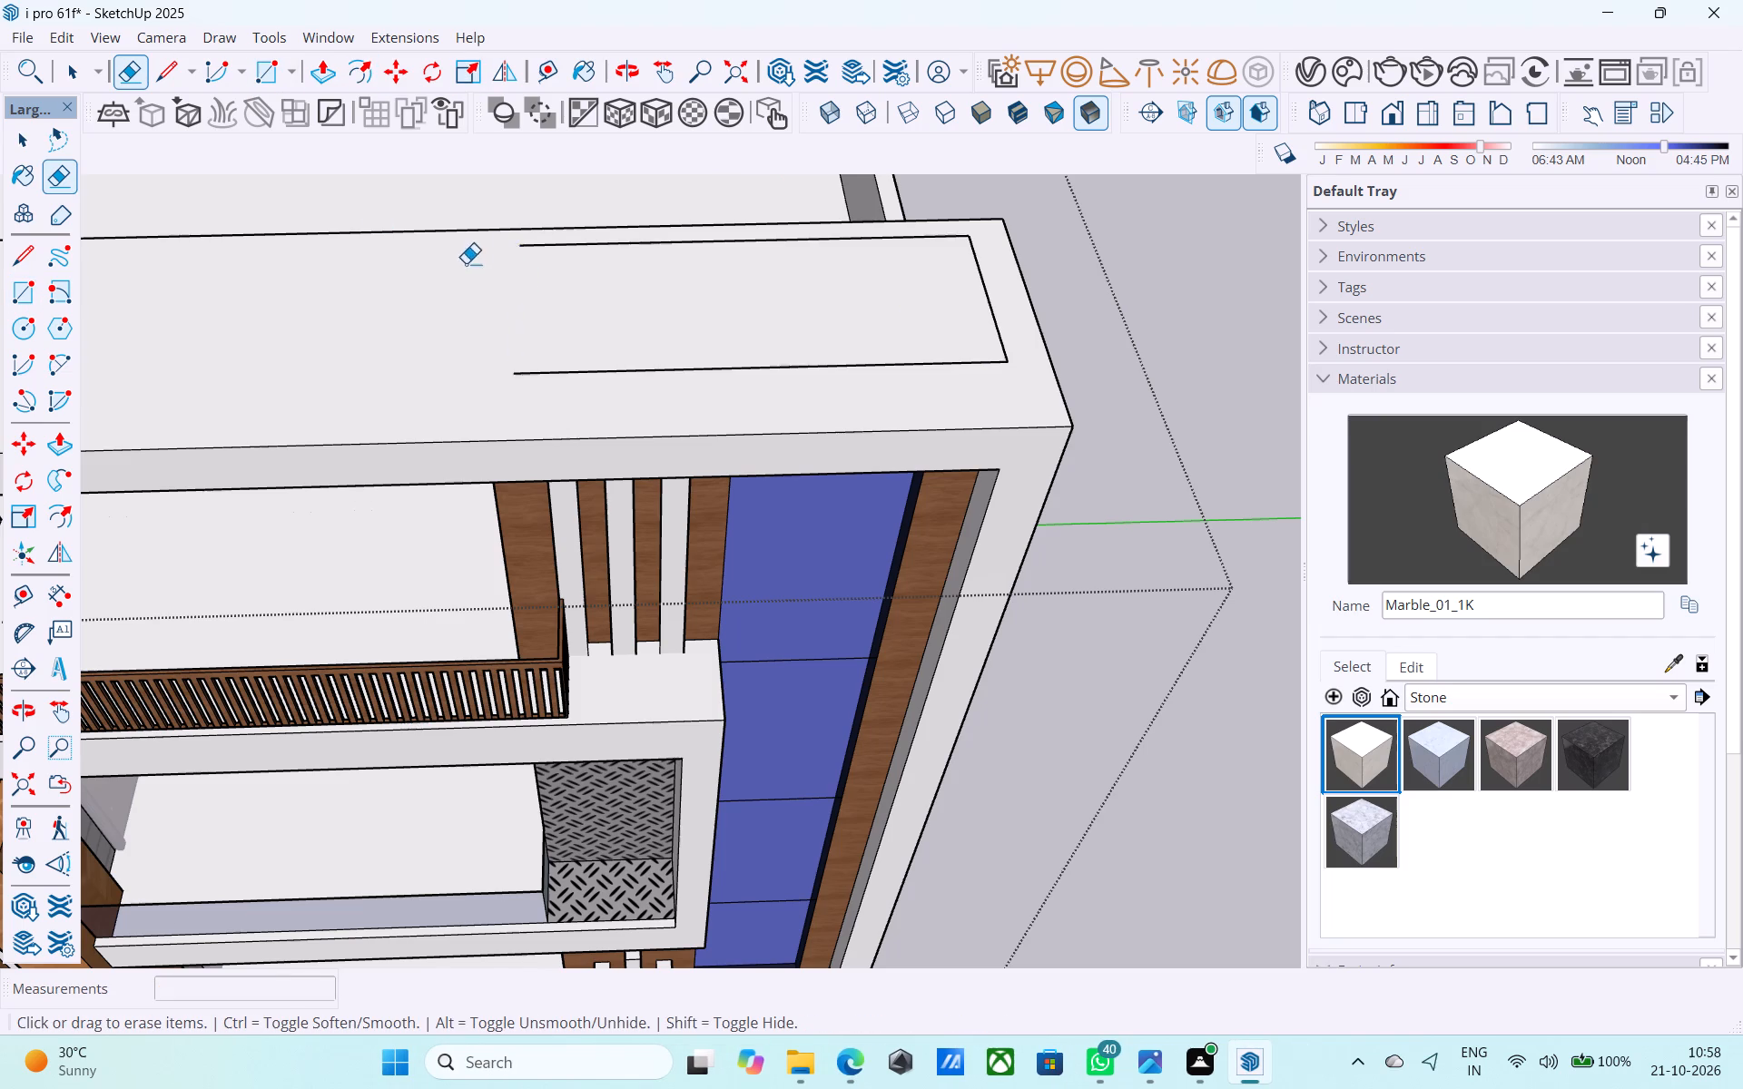
left_click(548, 244)
left_click_drag(600, 383, 600, 339)
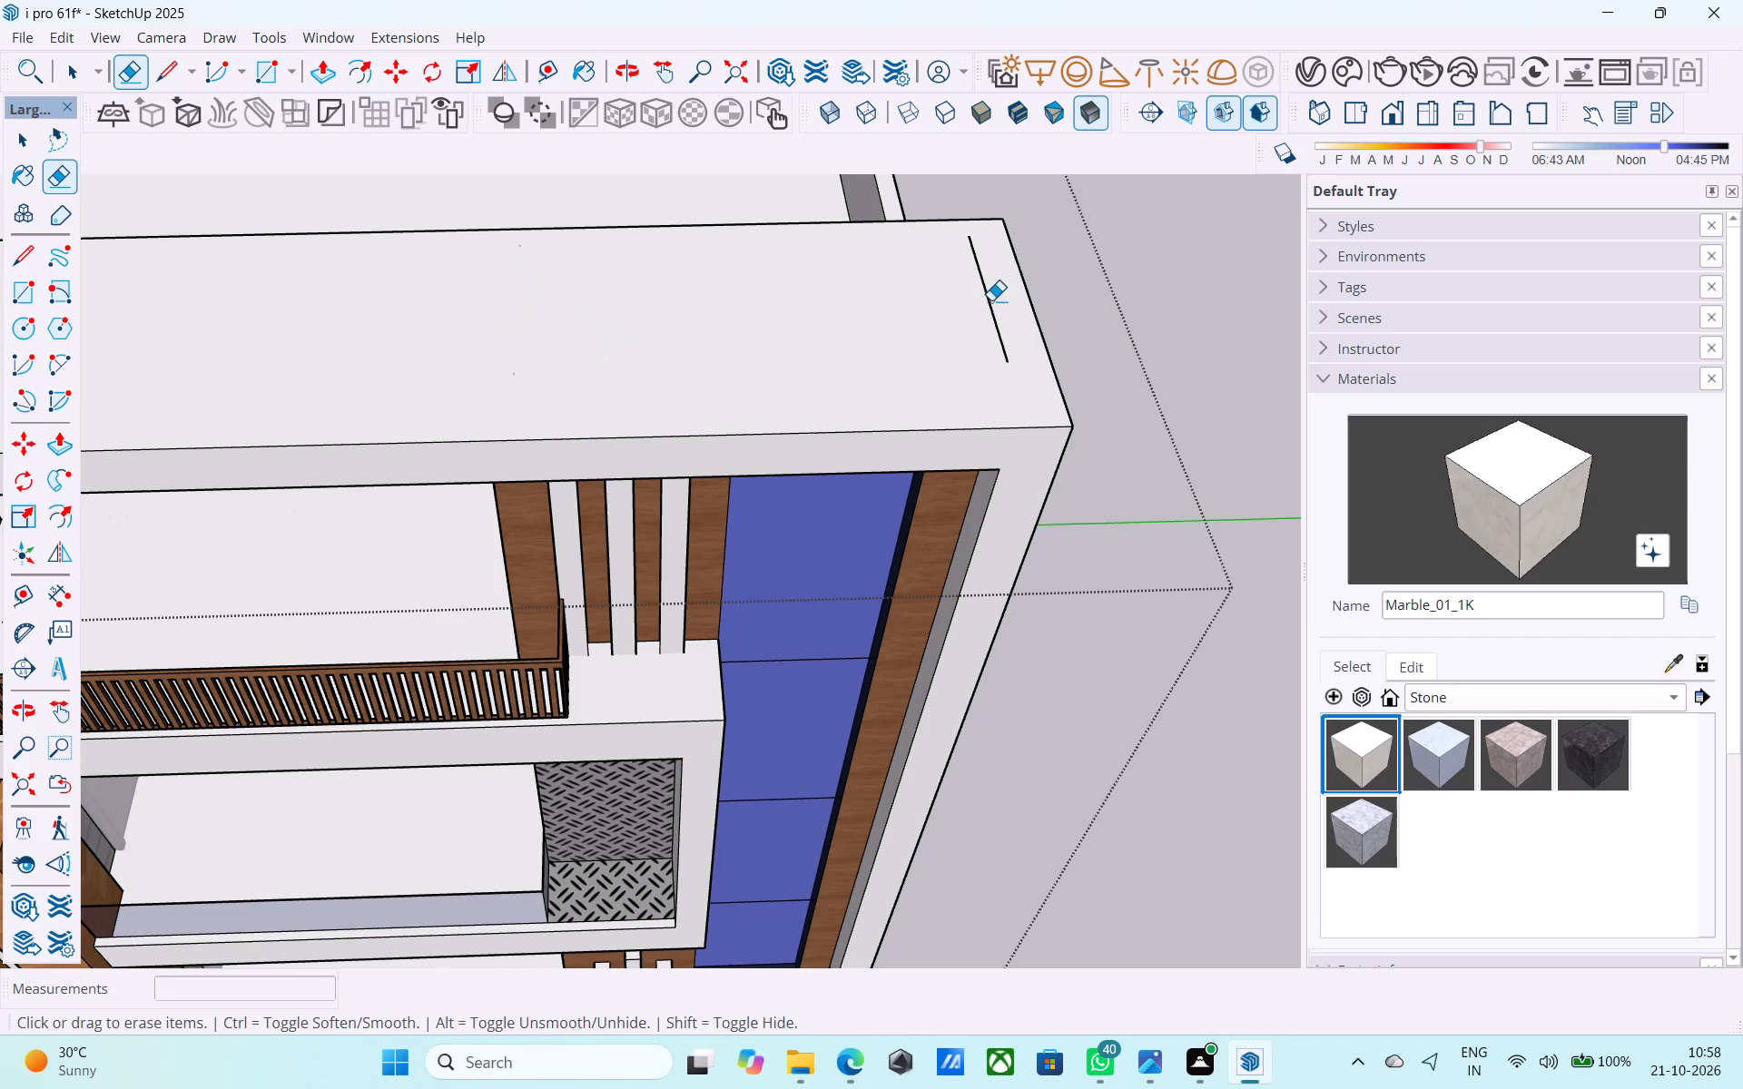
left_click_drag(991, 300, 966, 291)
Examine the closed slab, roof terrace and front facade from several angles.
scroll(980, 283, "down", 4)
scroll(986, 295, "up", 1)
scroll(986, 297, "down", 2)
middle_click_drag(880, 385, 867, 310)
scroll(861, 407, "down", 8)
middle_click_drag(837, 540, 1057, 316)
scroll(964, 431, "down", 4)
middle_click_drag(838, 646, 828, 486)
scroll(793, 287, "up", 5)
scroll(776, 185, "up", 1)
middle_click_drag(776, 185, 783, 595)
scroll(750, 643, "down", 4)
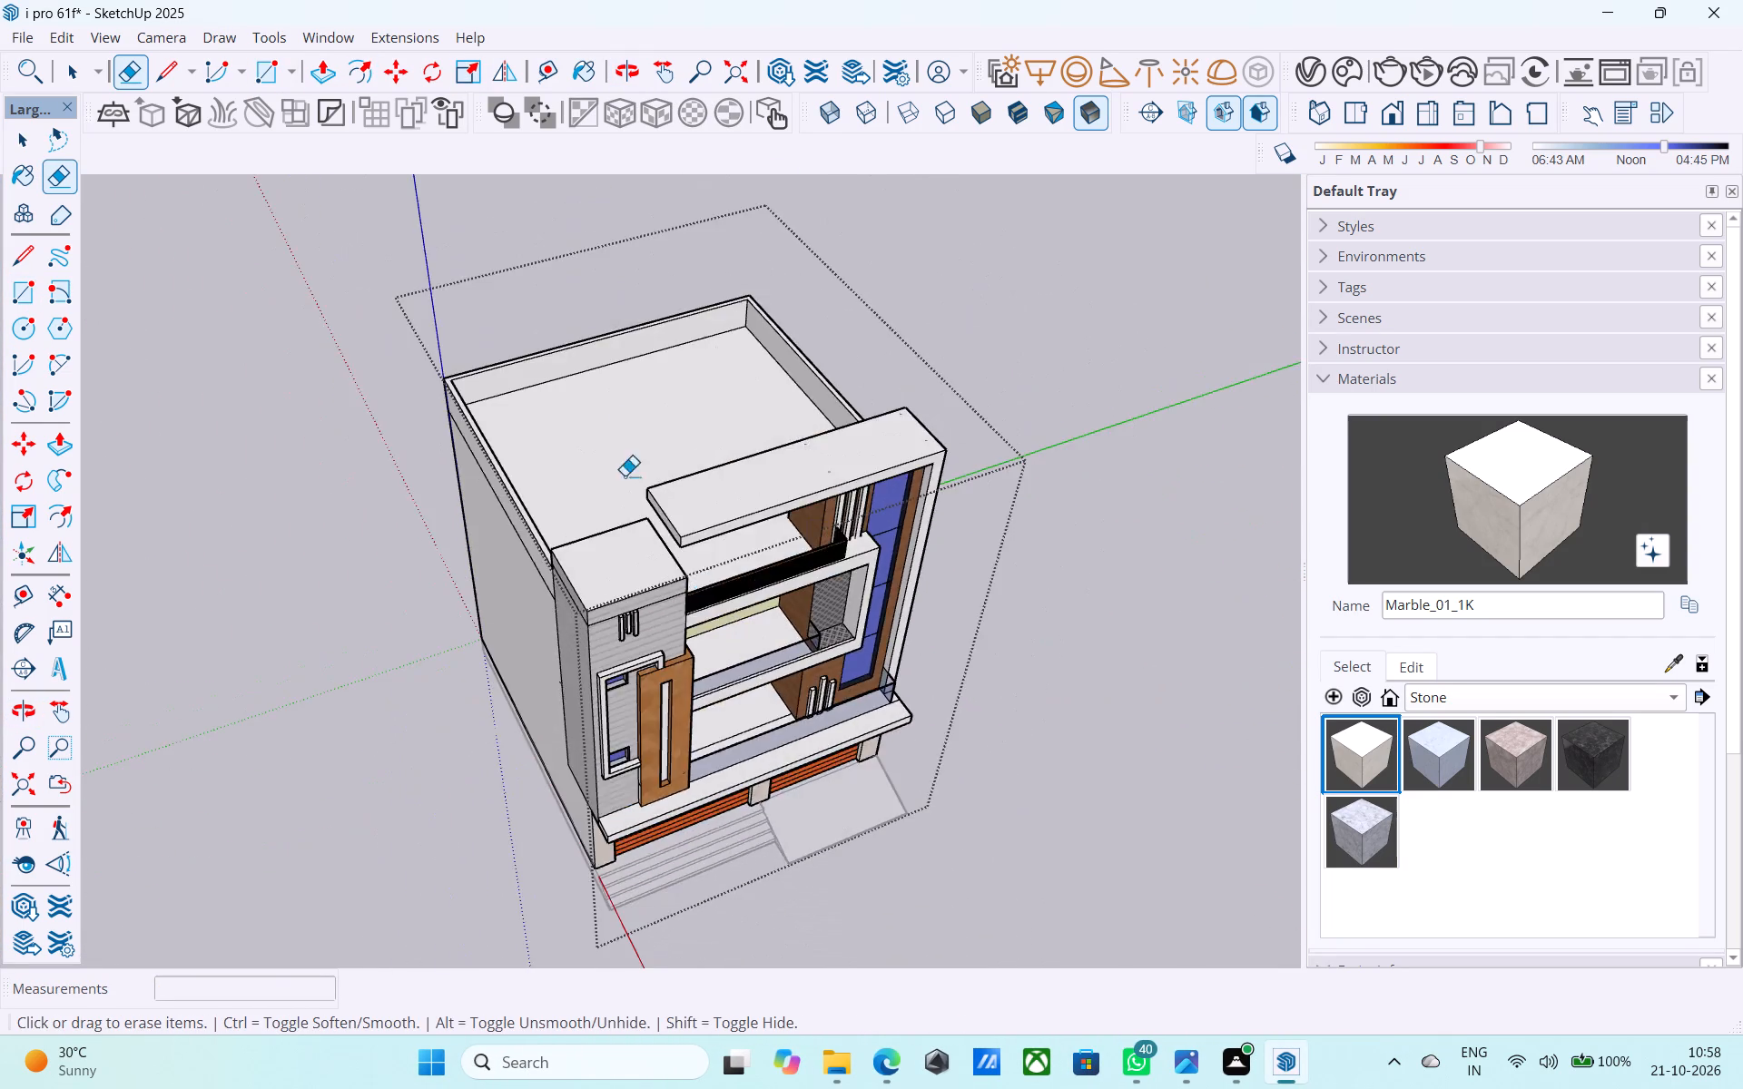
scroll(623, 426, "up", 5)
middle_click_drag(652, 427, 556, 317)
scroll(663, 648, "down", 5)
middle_click_drag(723, 764, 828, 447)
scroll(828, 410, "up", 9)
scroll(797, 365, "down", 4)
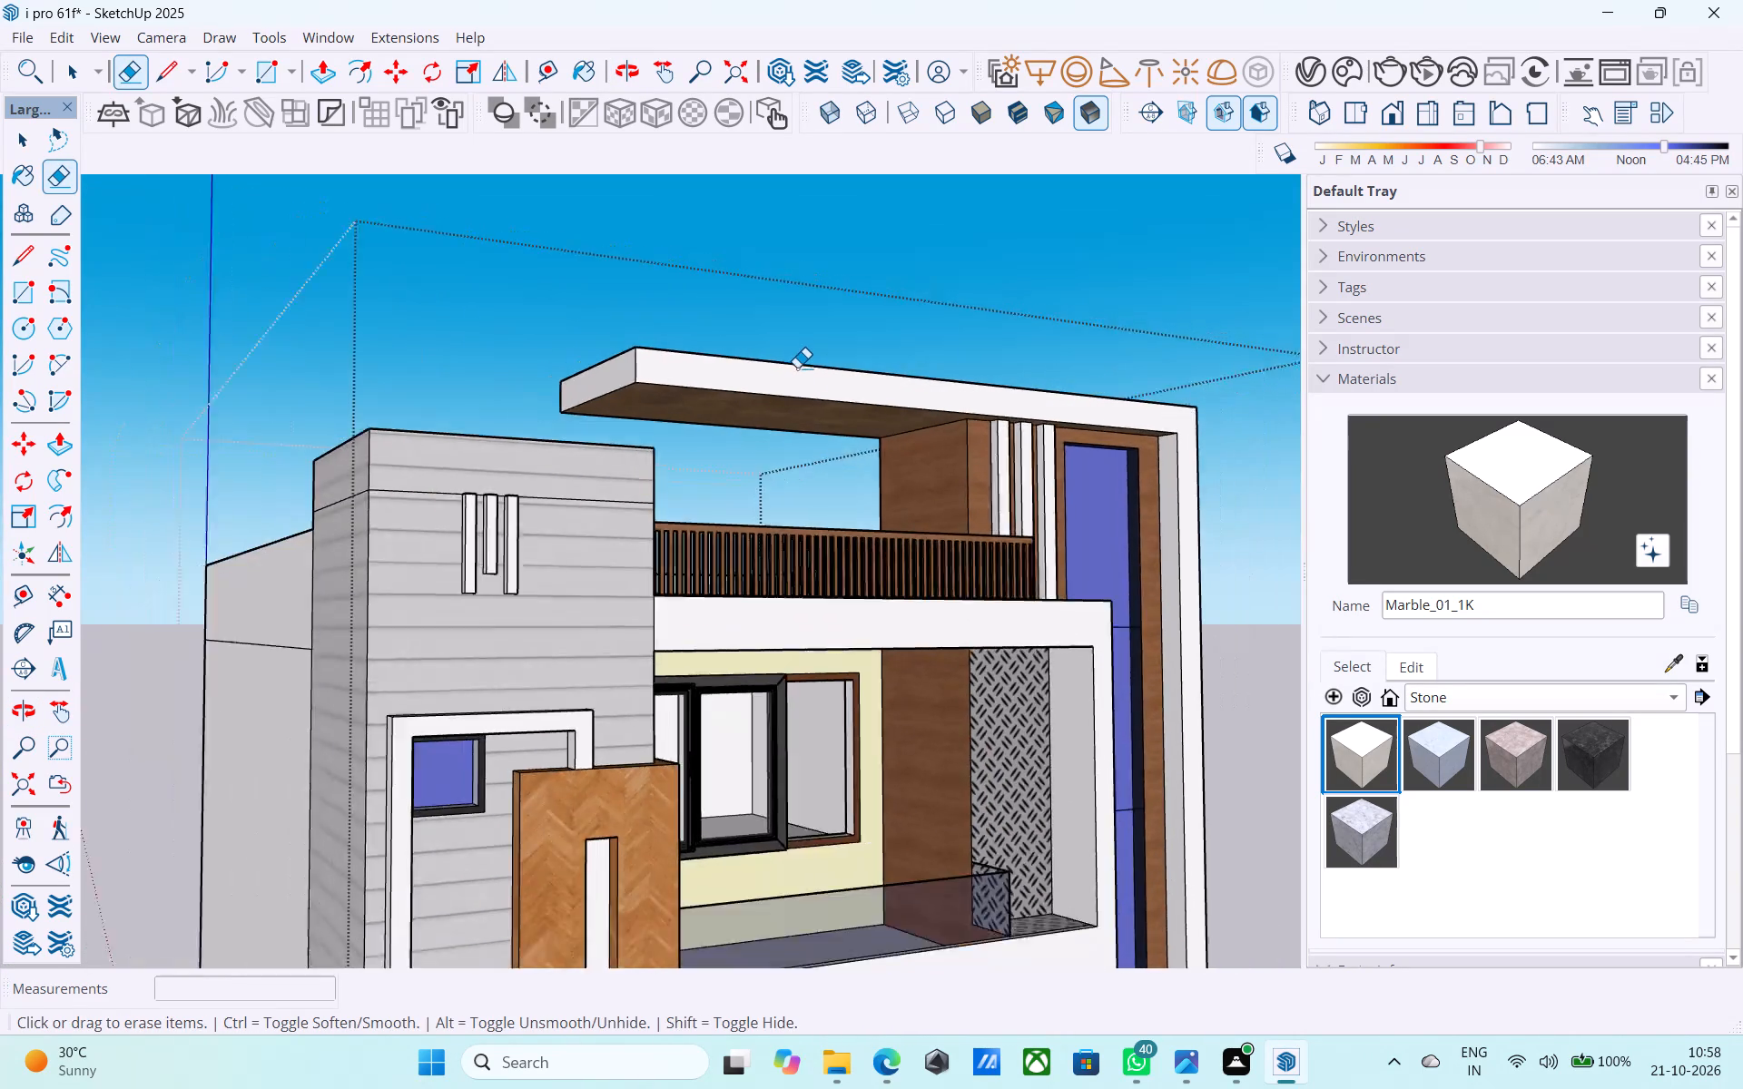
middle_click_drag(797, 373, 772, 784)
middle_click_drag(592, 416, 1072, 525)
middle_click_drag(964, 437, 864, 400)
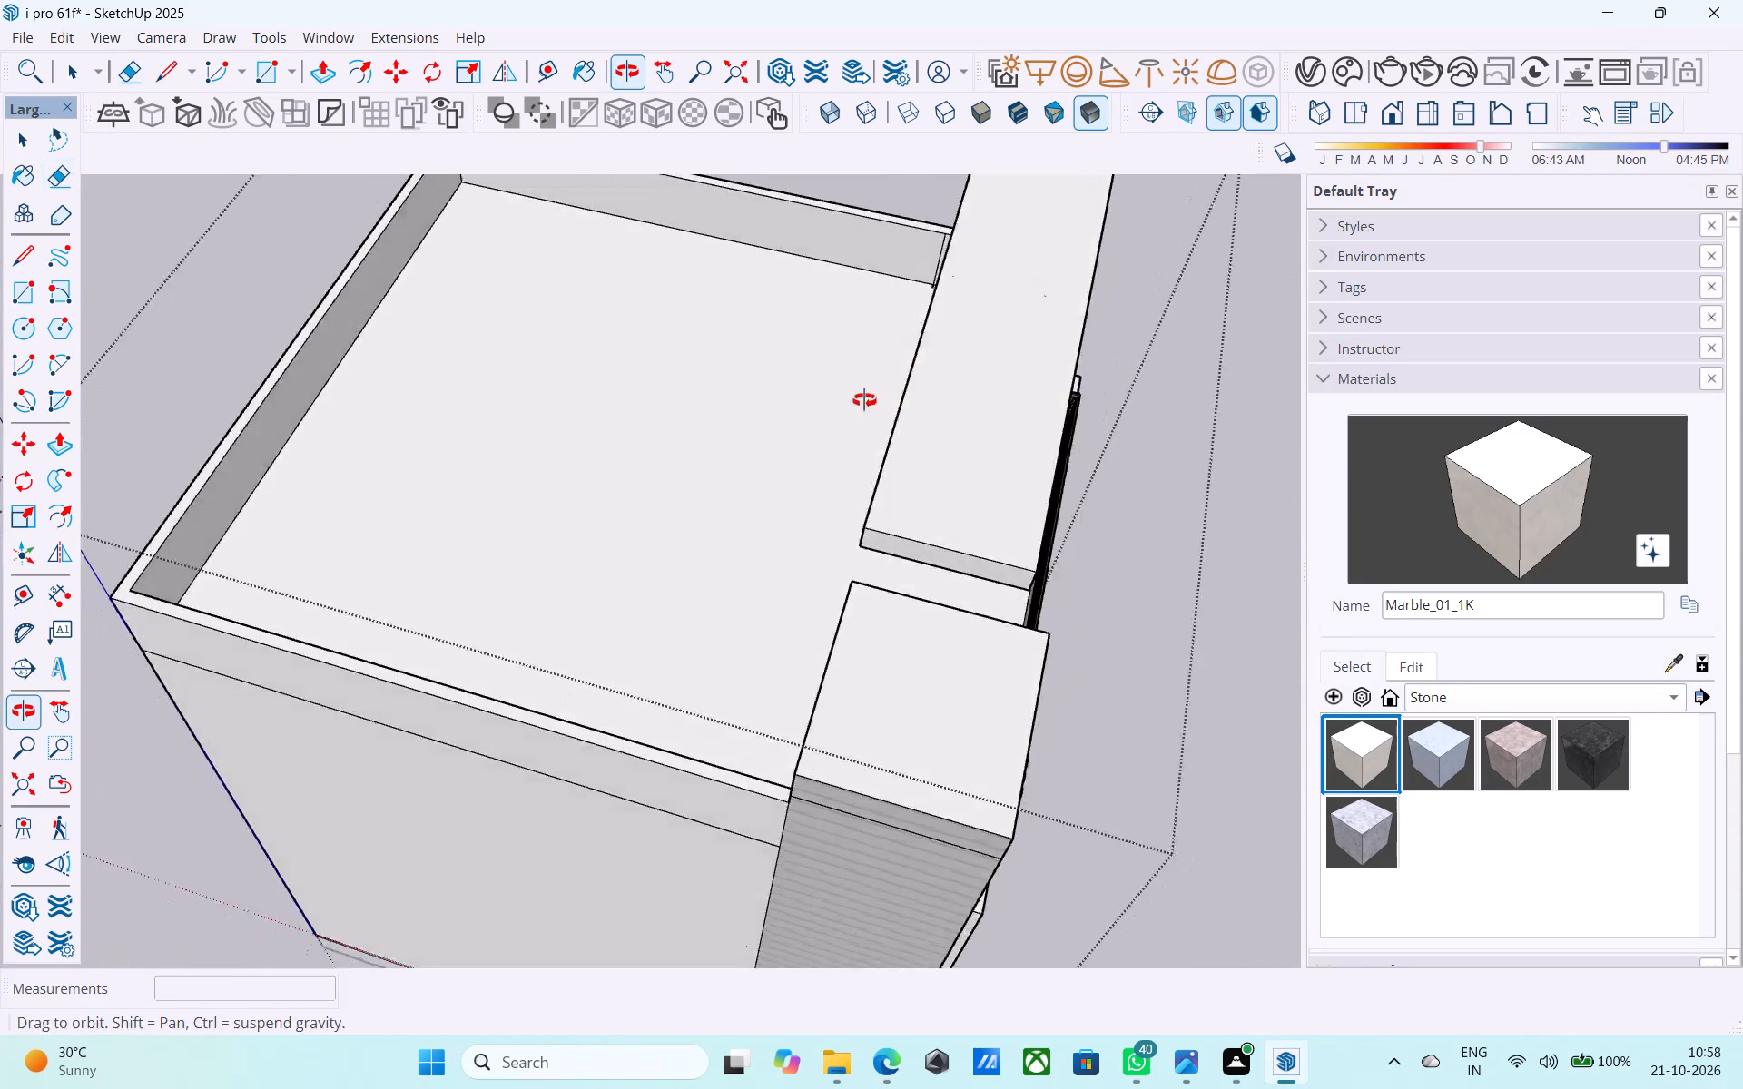
middle_click_drag(864, 400, 546, 383)
middle_click_drag(1036, 464, 580, 296)
scroll(541, 363, "down", 6)
middle_click_drag(594, 605, 738, 455)
scroll(743, 264, "up", 3)
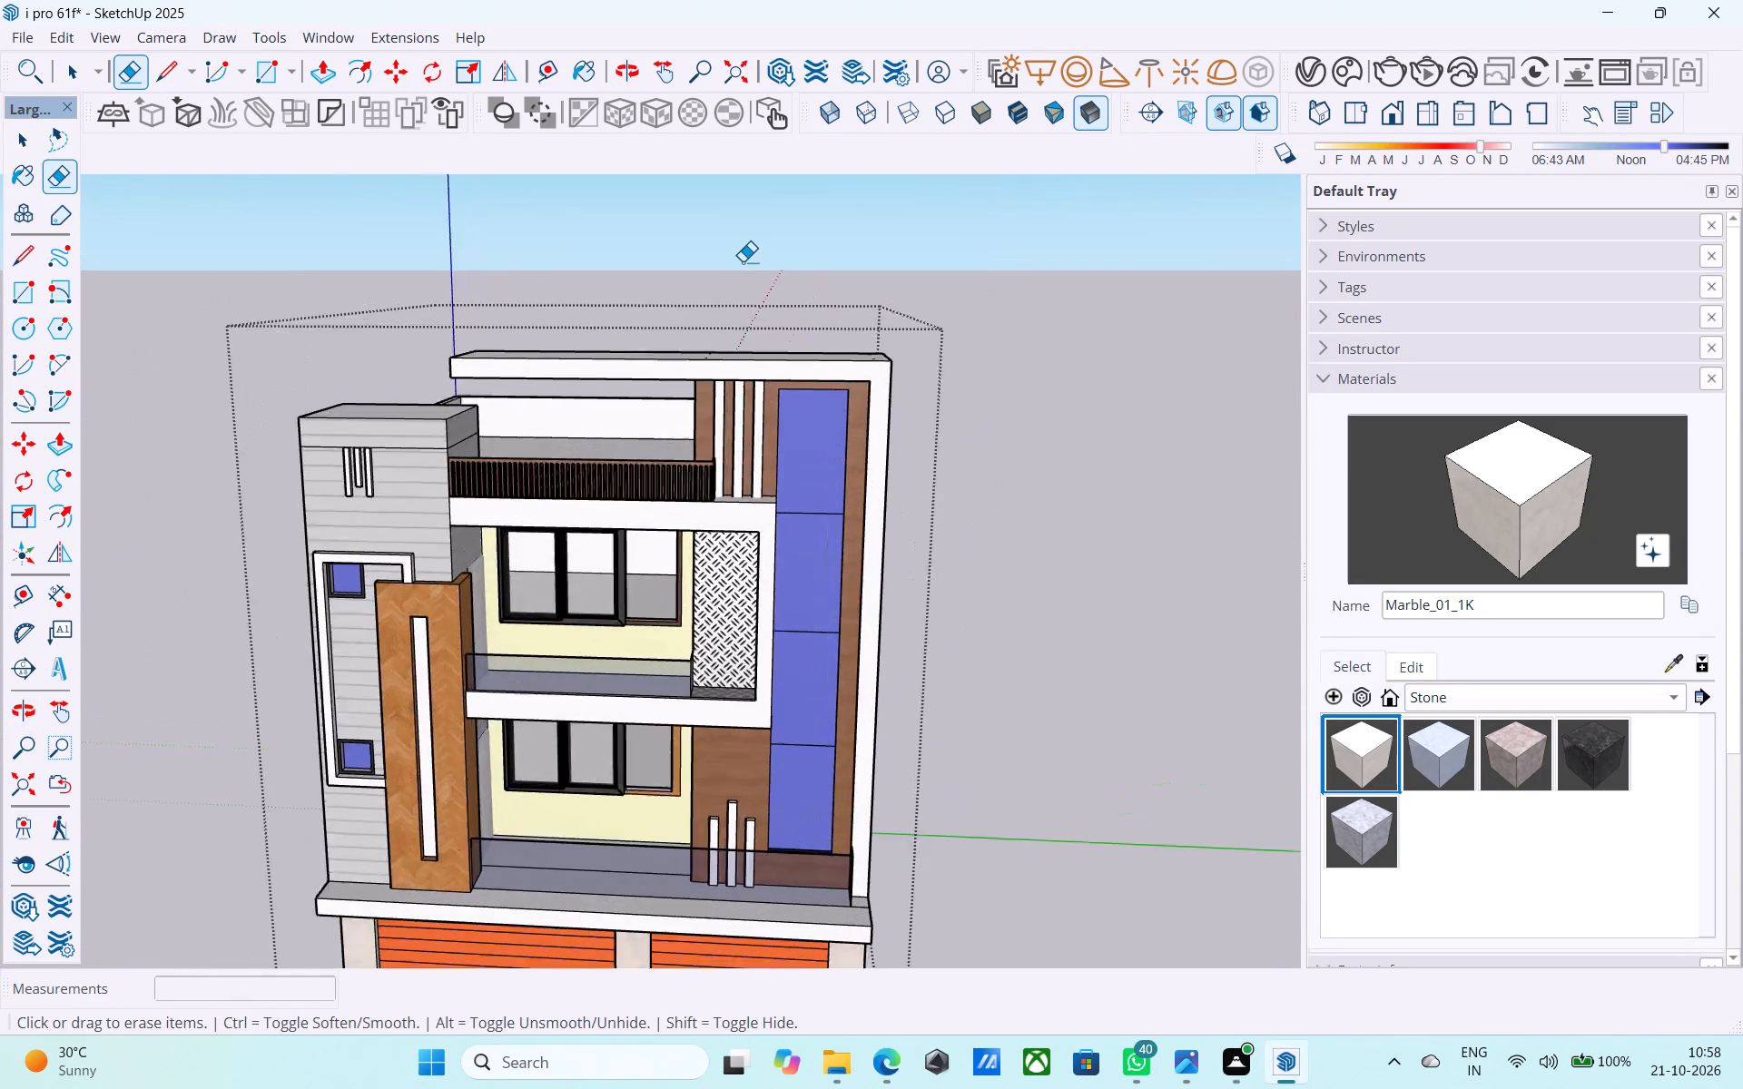
scroll(743, 261, "up", 6)
Close the house group.
key("space")
scroll(761, 320, "down", 2)
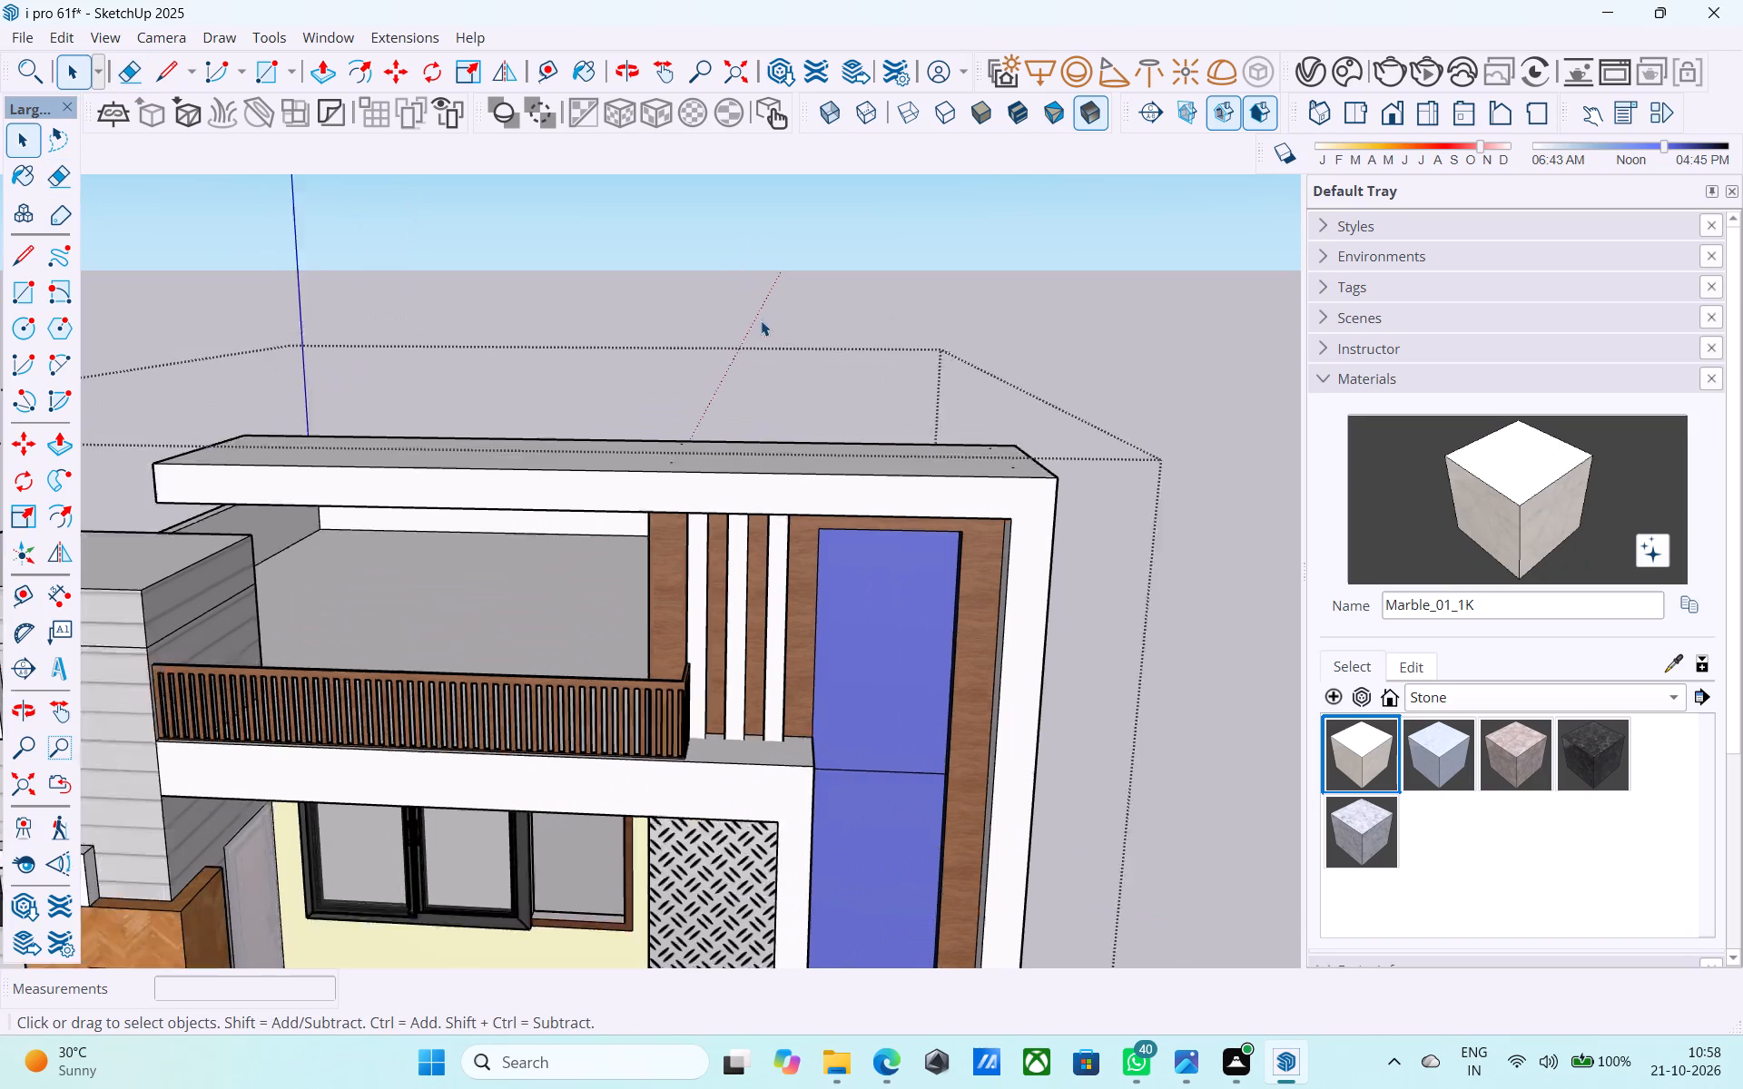
scroll(761, 320, "down", 4)
middle_click_drag(761, 320, 753, 250)
left_click(1061, 470)
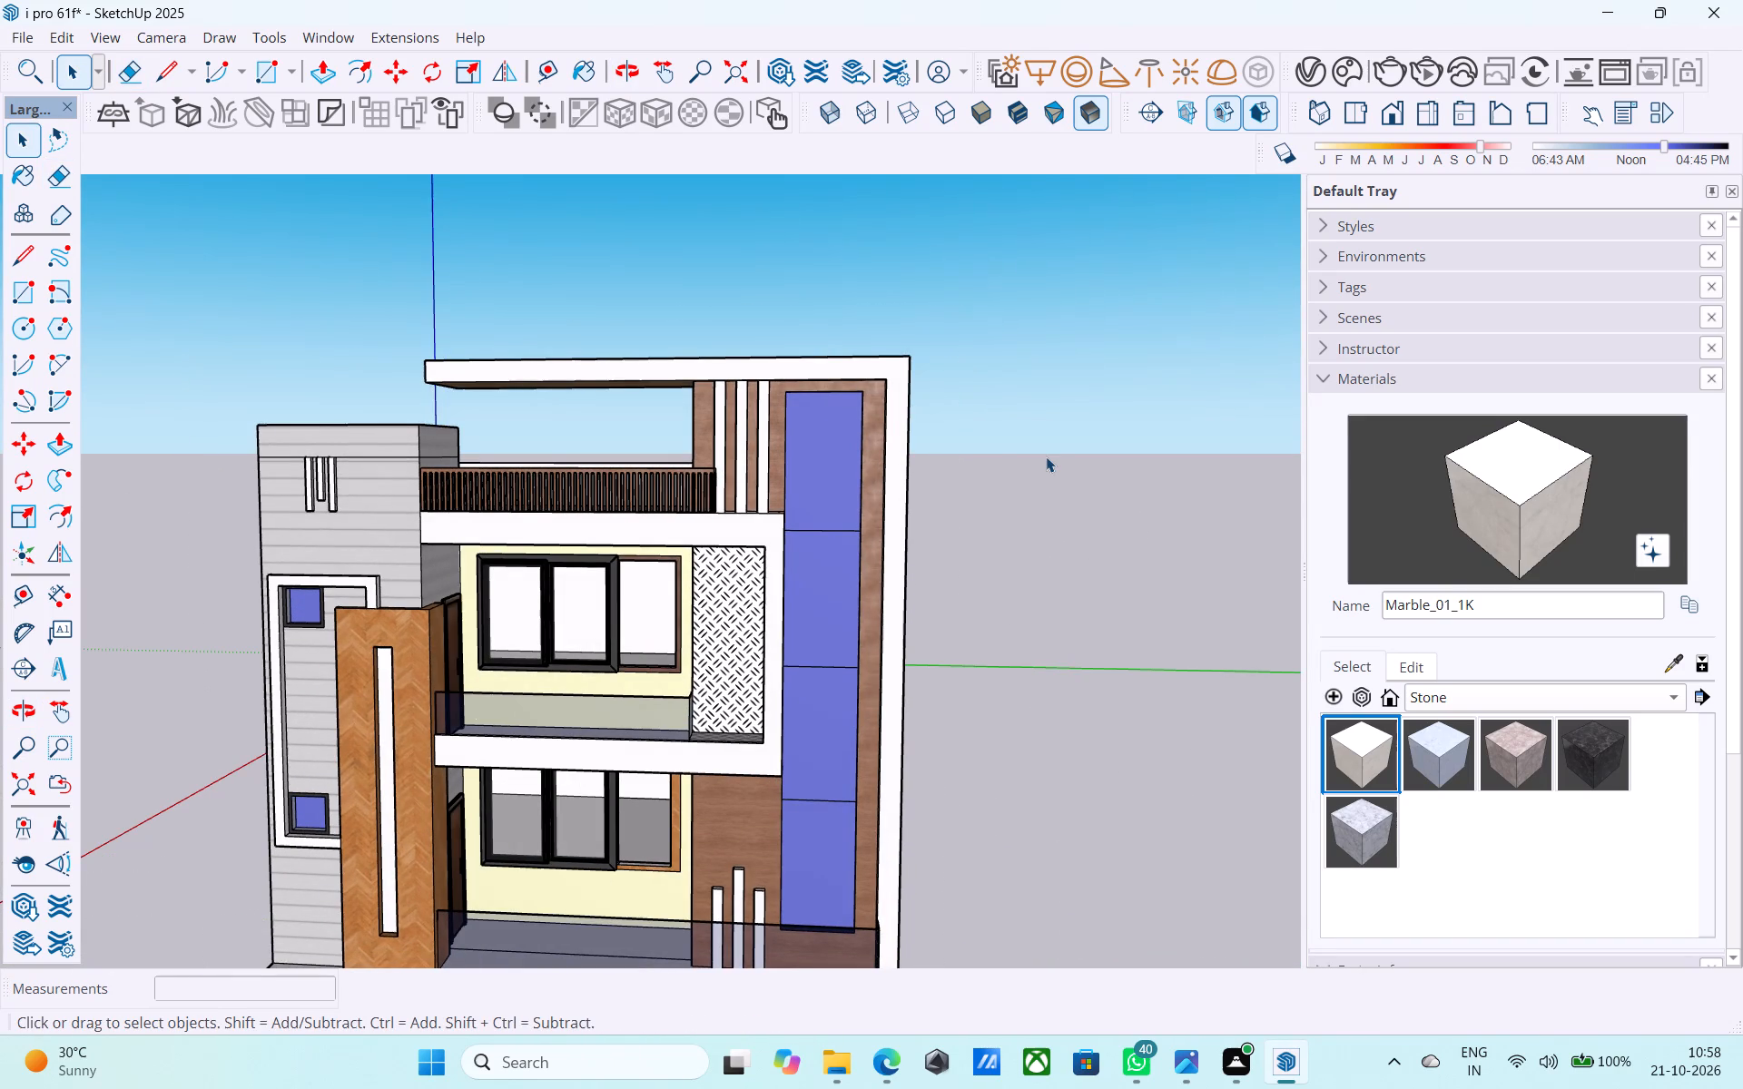
Save the model.
key("ctrl+s")
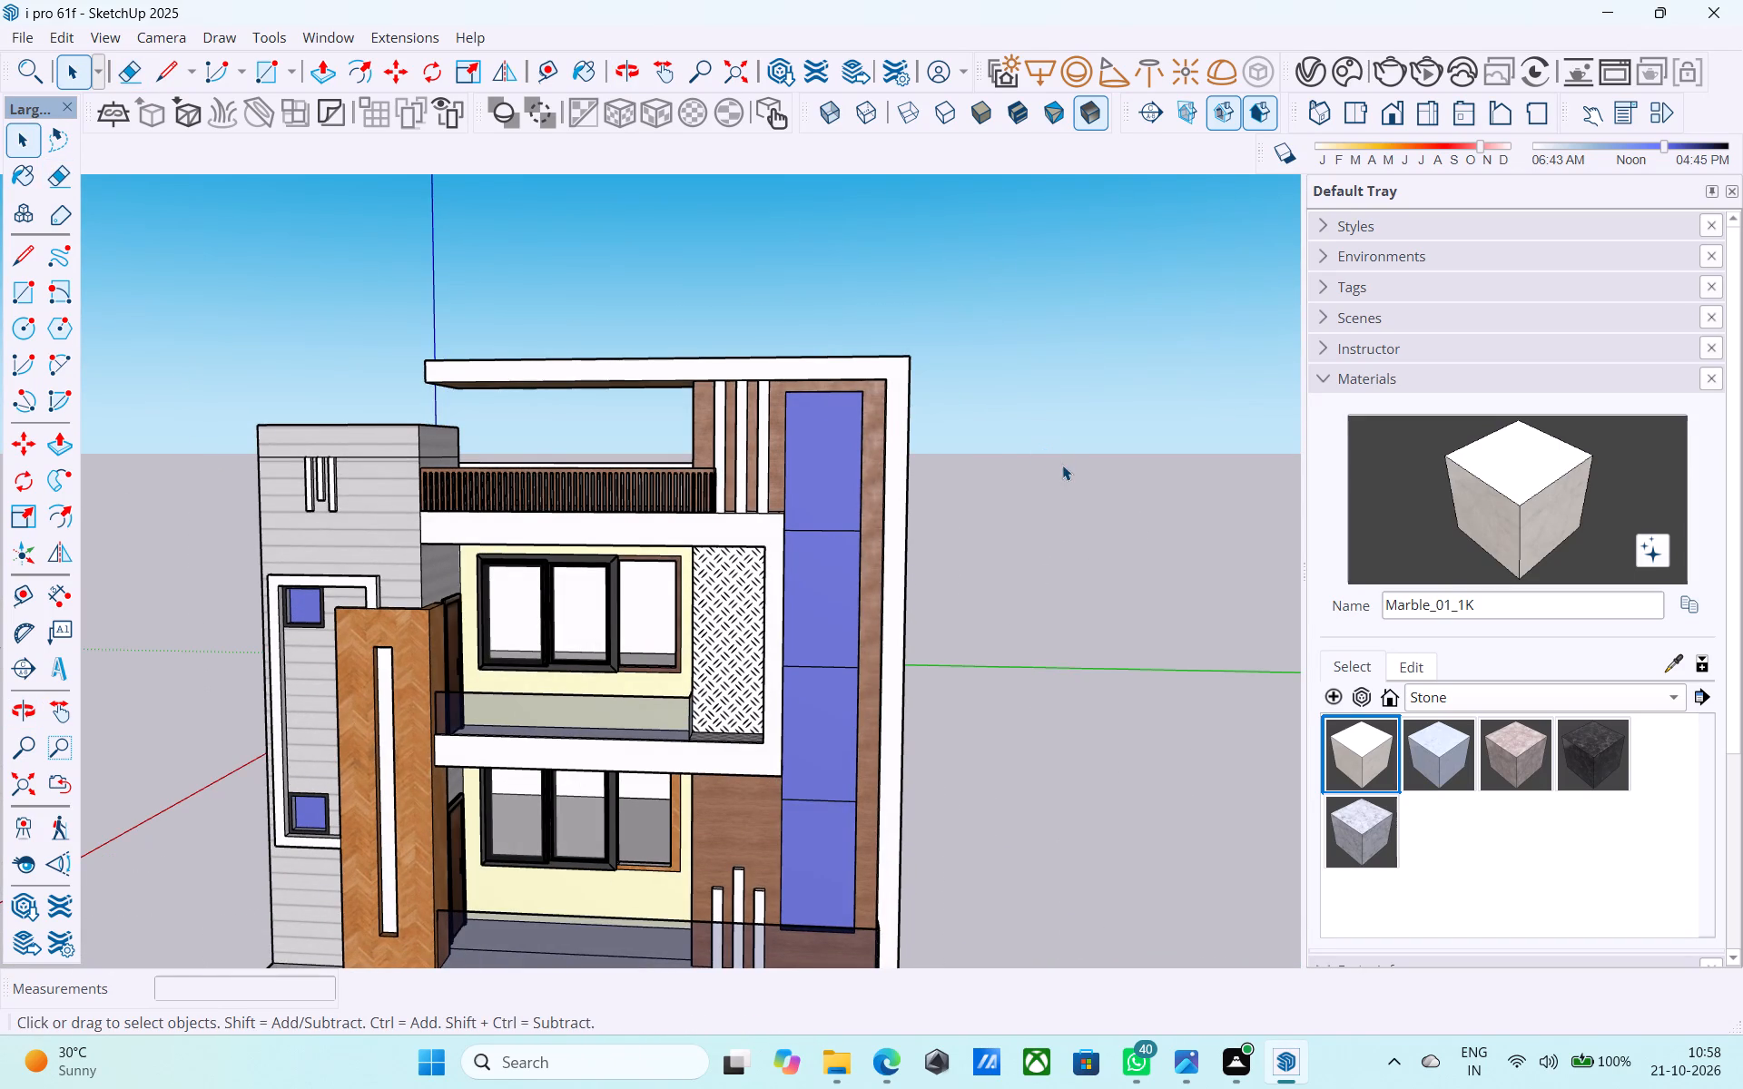
Open the house group for editing at the upper balcony's wooden ceiling.
scroll(1062, 469, "down", 3)
middle_click_drag(826, 452, 986, 341)
scroll(969, 346, "down", 1)
scroll(985, 362, "up", 5)
scroll(661, 448, "down", 3)
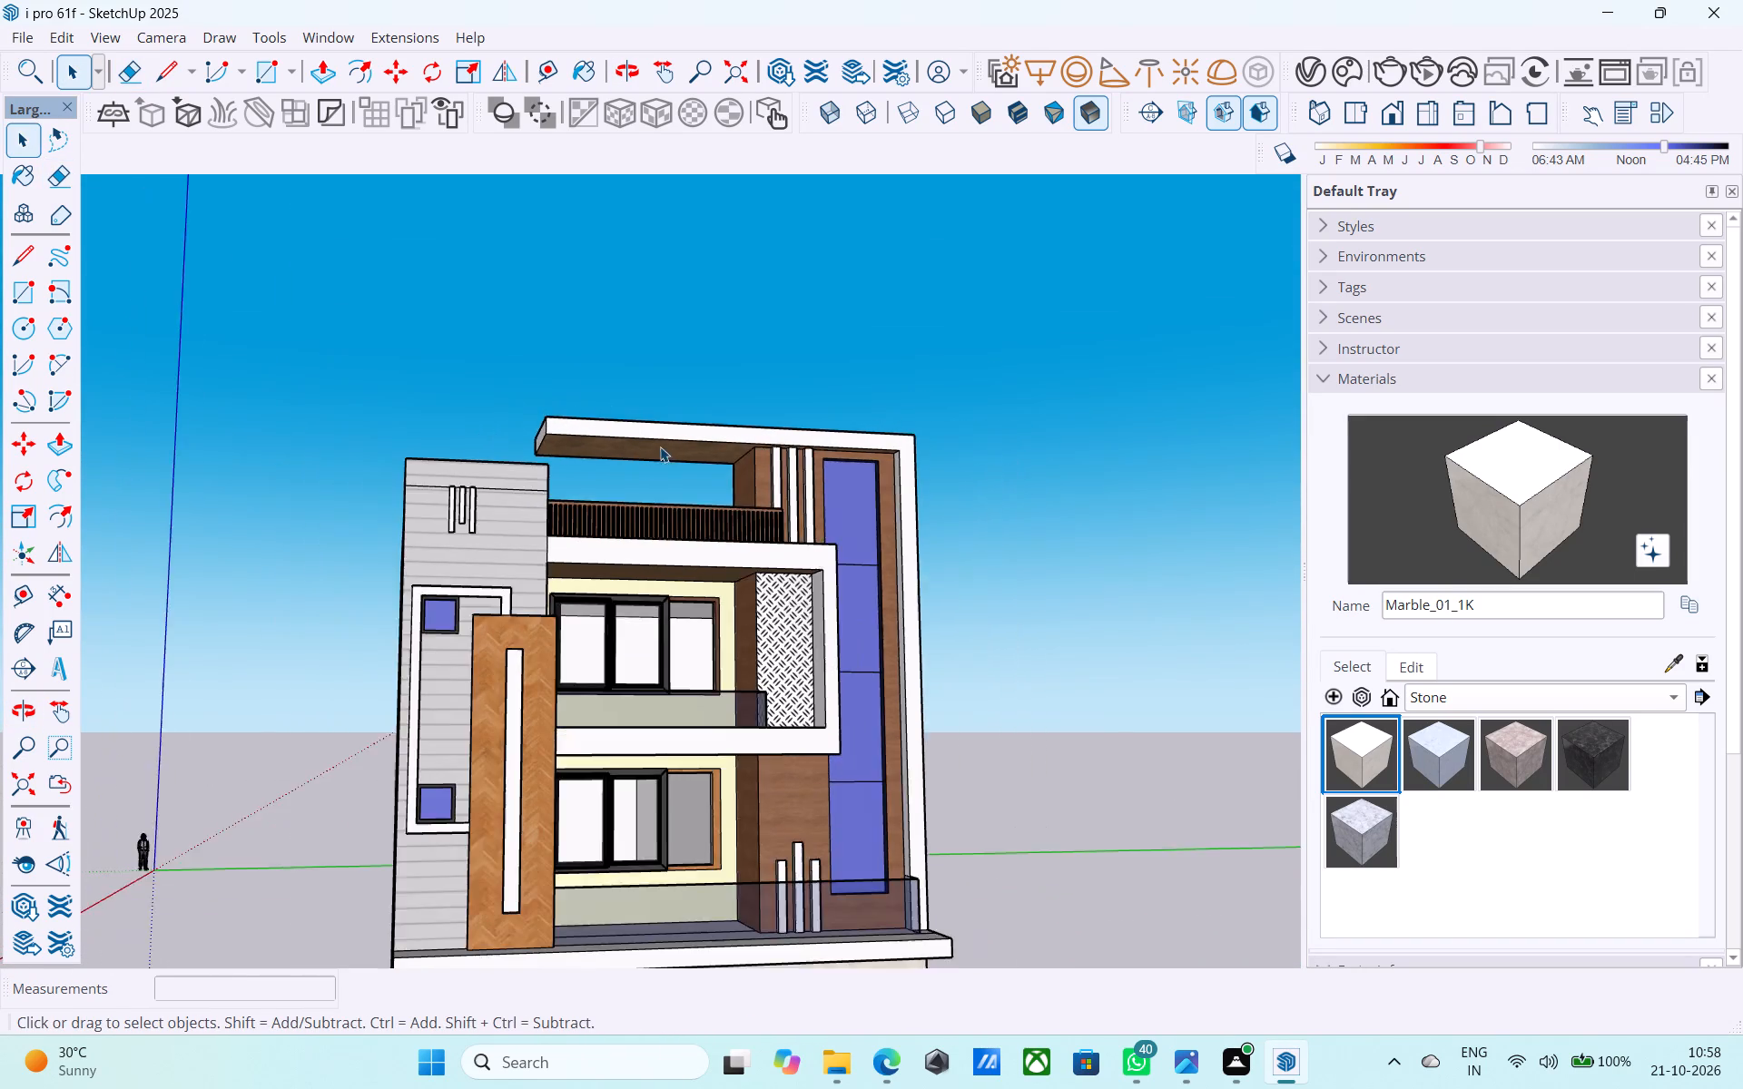
scroll(660, 446, "down", 1)
middle_click_drag(633, 446, 575, 409)
scroll(571, 422, "up", 7)
scroll(610, 482, "down", 2)
middle_click_drag(580, 452, 597, 346)
scroll(596, 353, "down", 8)
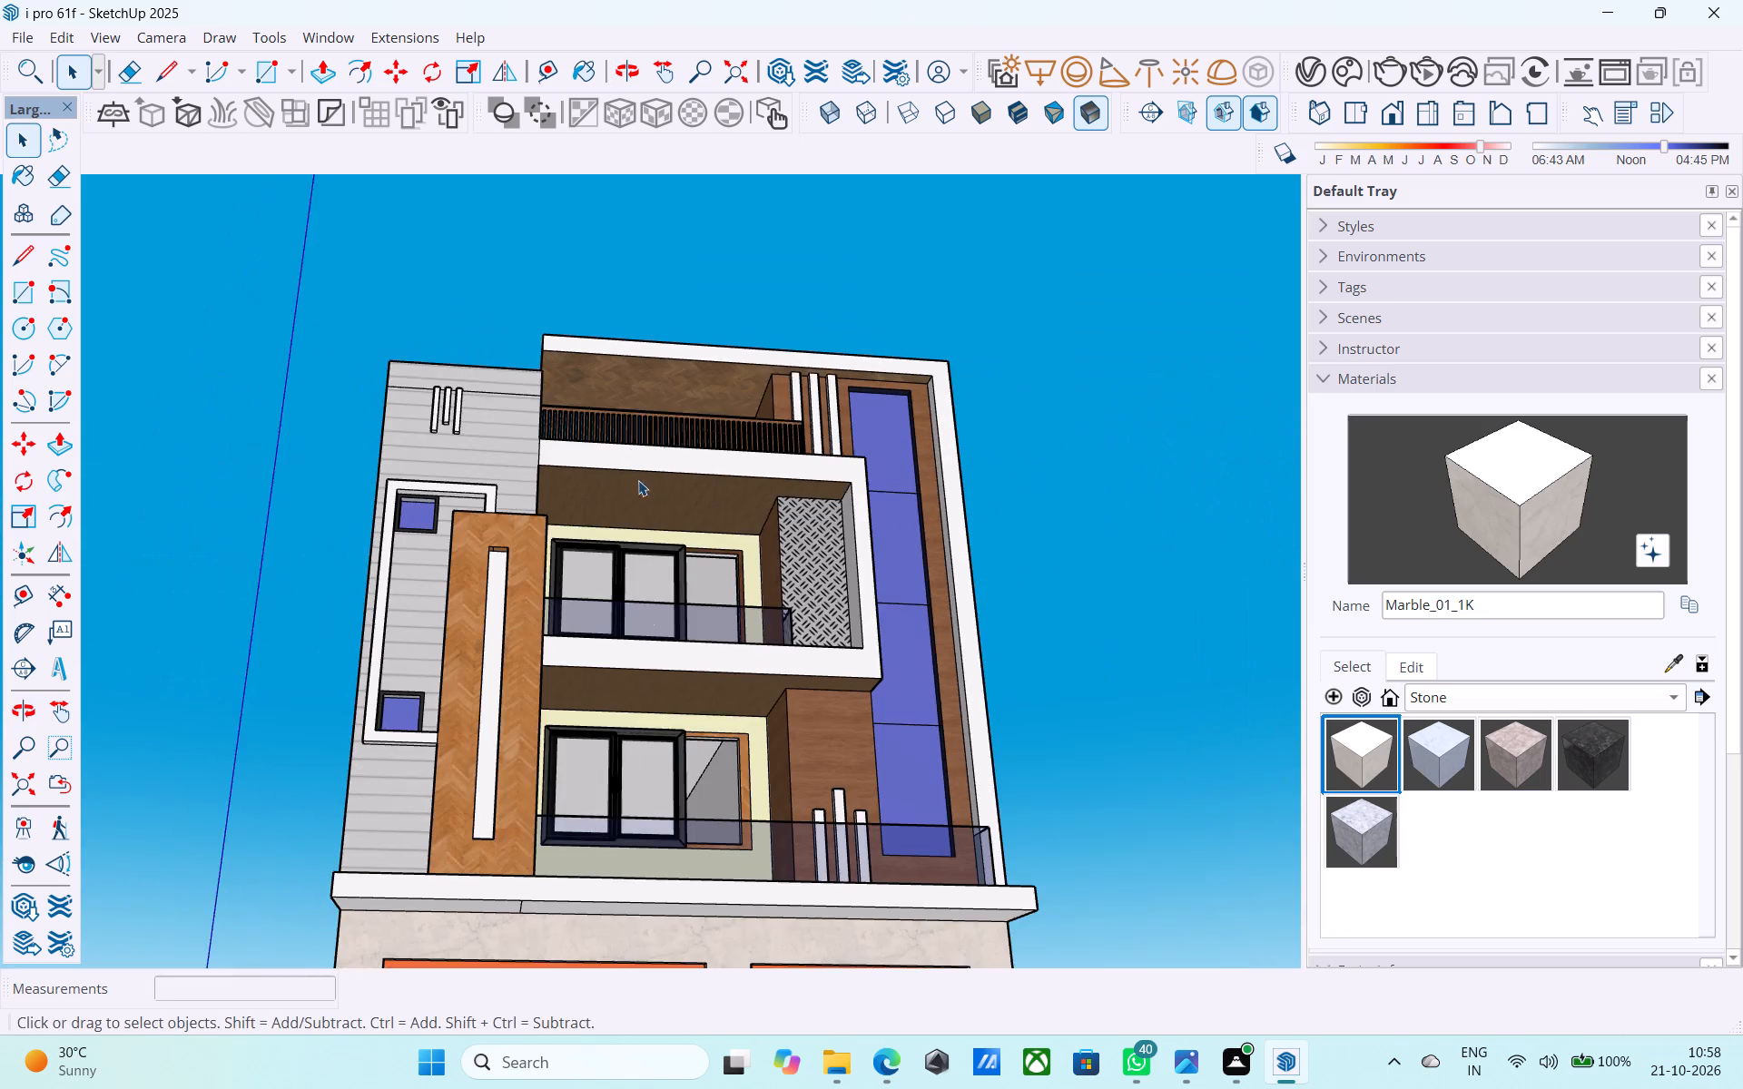
middle_click_drag(632, 480, 619, 472)
scroll(621, 519, "up", 7)
left_click(619, 486)
double_click(667, 455)
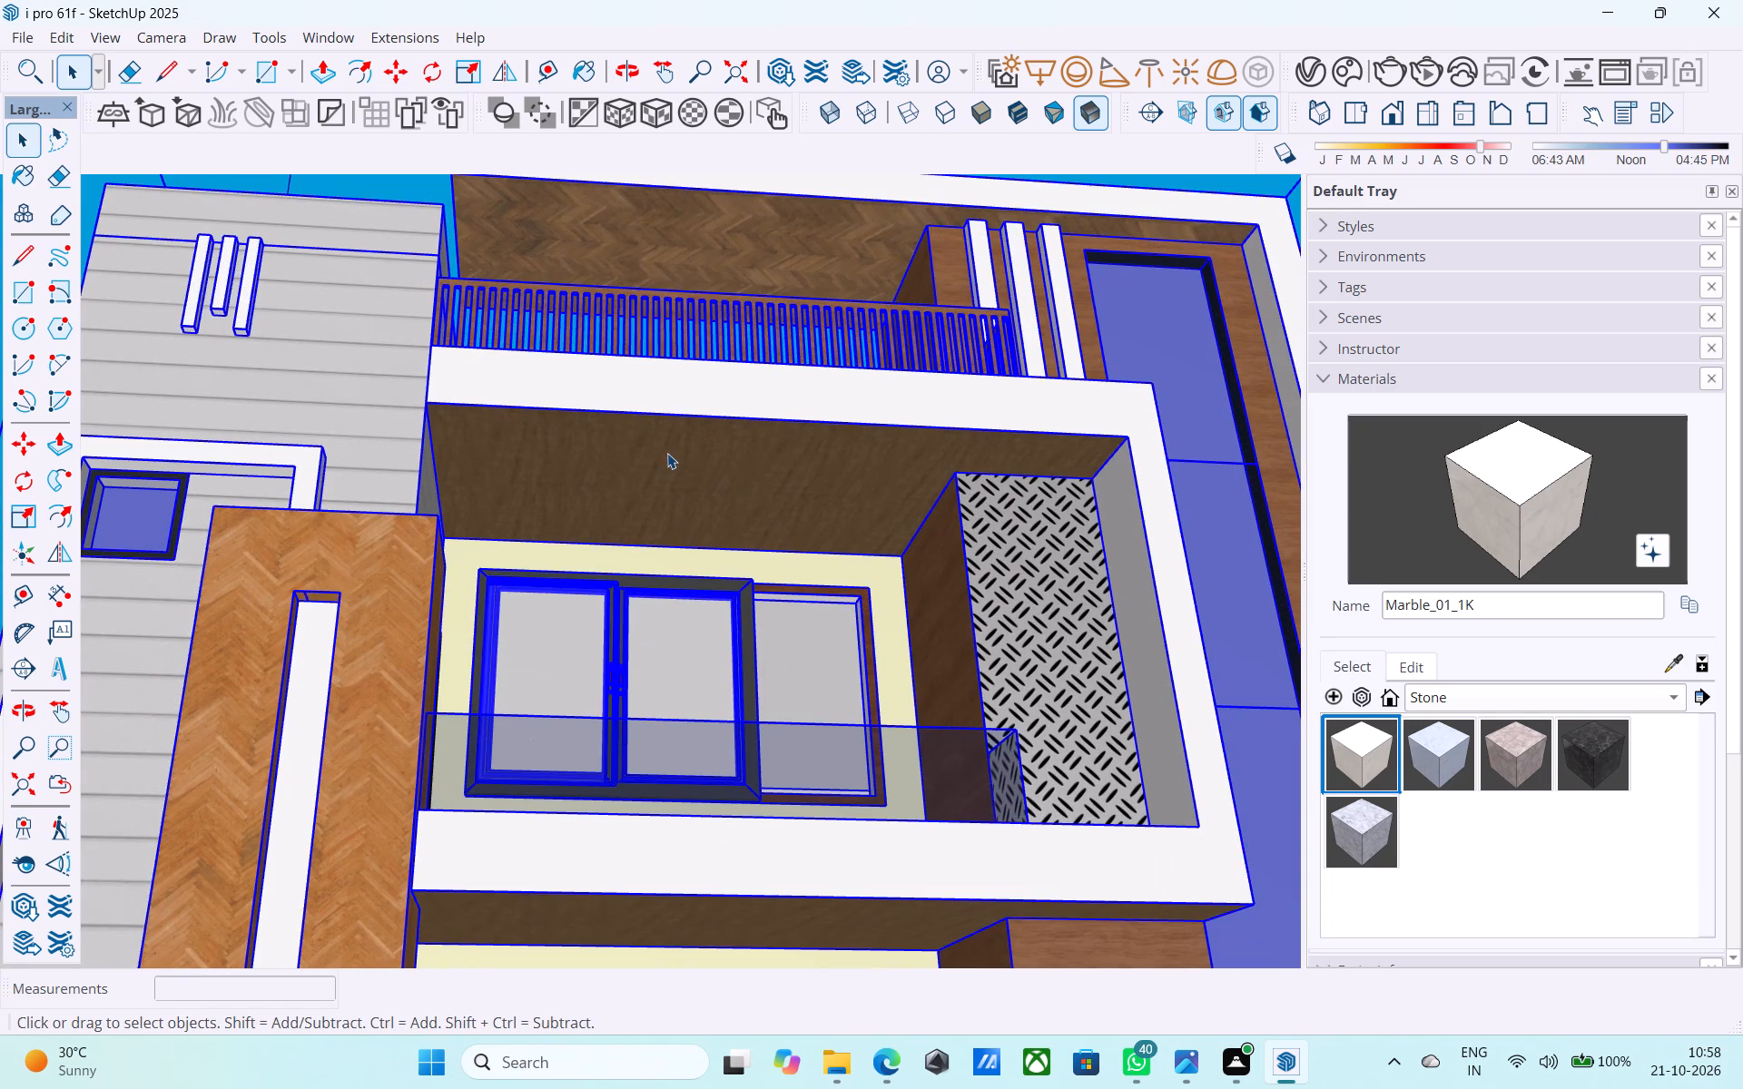
Draw a 2' line across the upper balcony's ceiling from the wooden side wall's corner to the ceiling's front edge.
key("l")
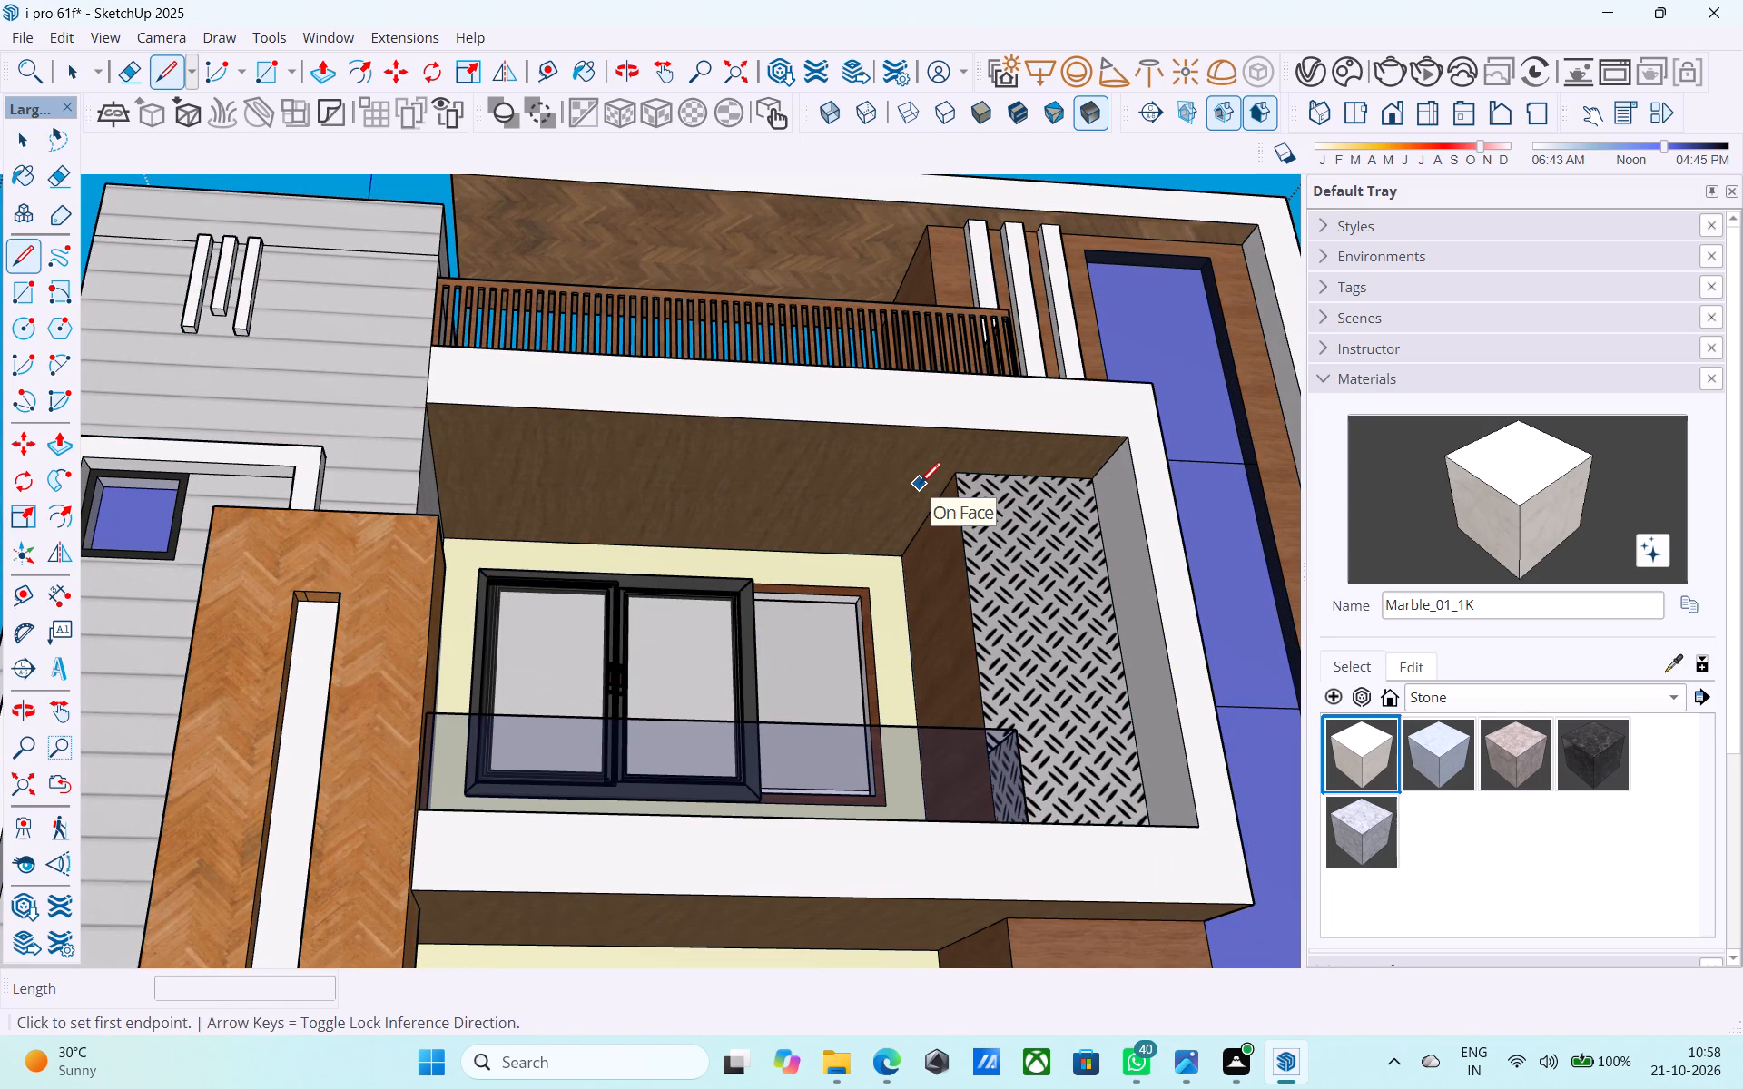
scroll(942, 474, "up", 3)
left_click(960, 482)
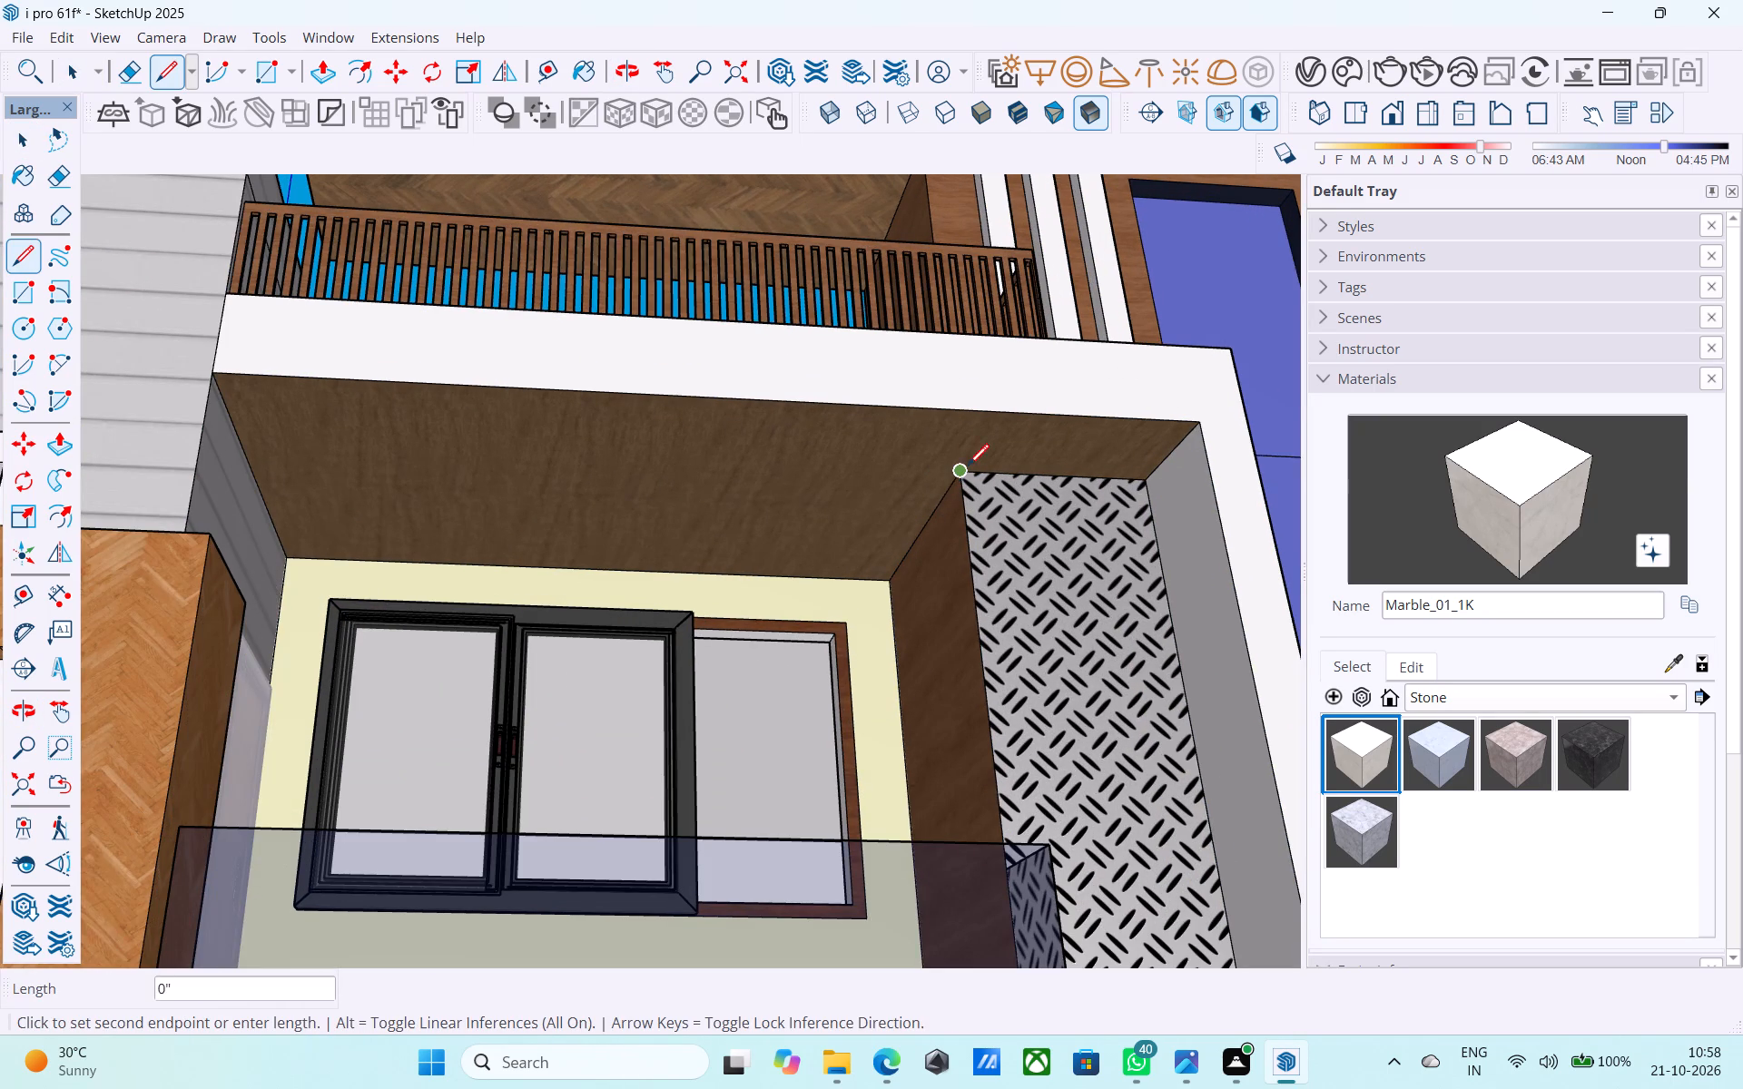
left_click(997, 418)
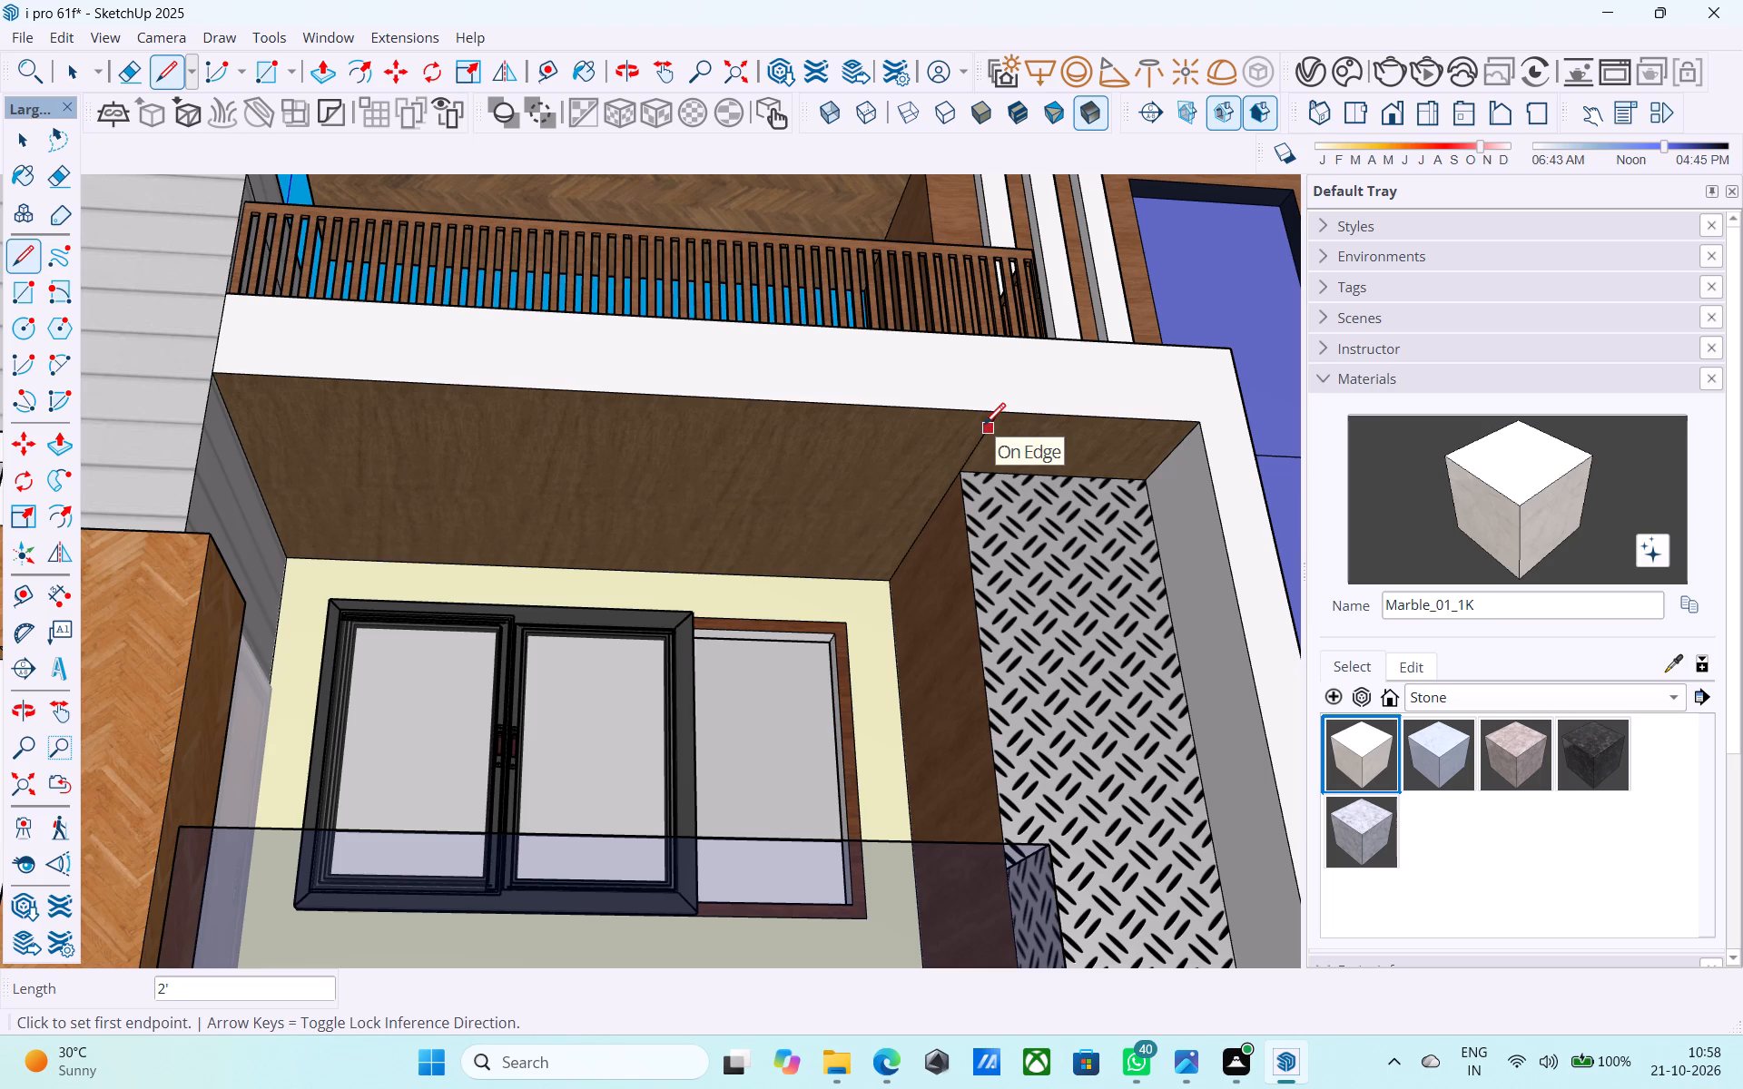
key("space")
Offset the outline of the ceiling's main face inward by 2', and revise the offset distance to 1.5'.
left_click(860, 466)
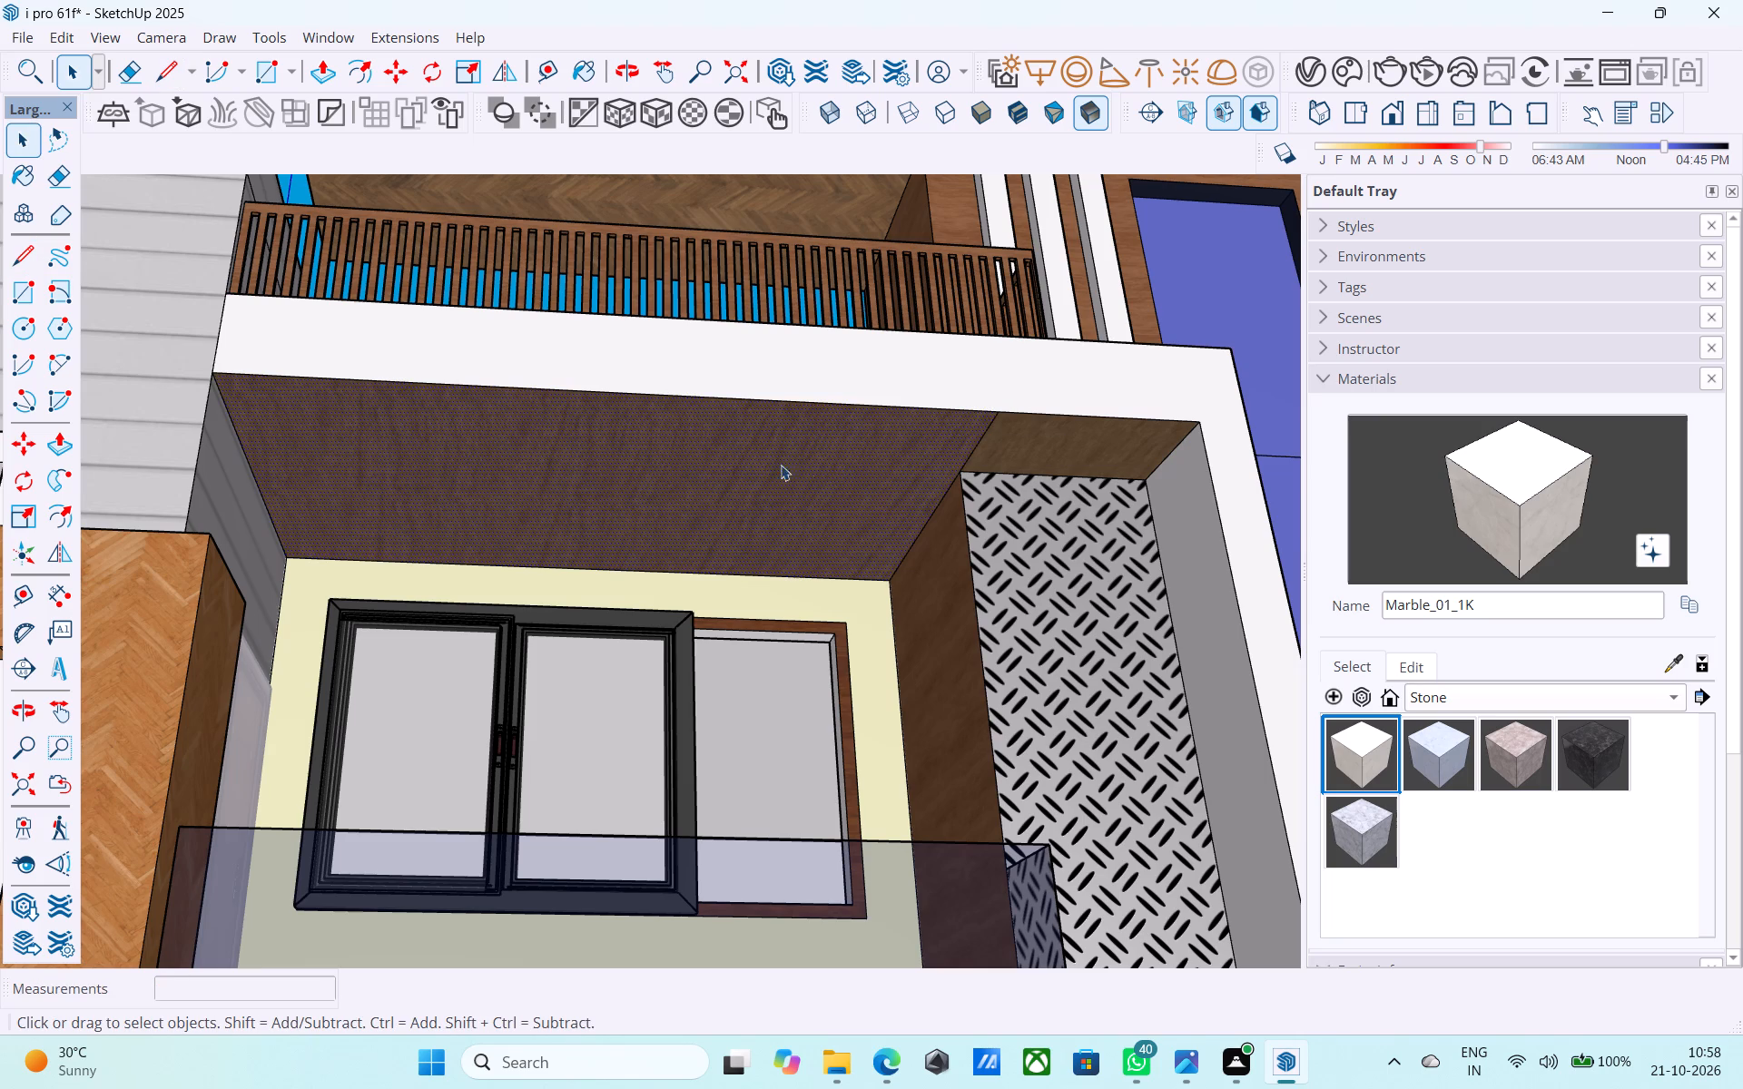
key("f")
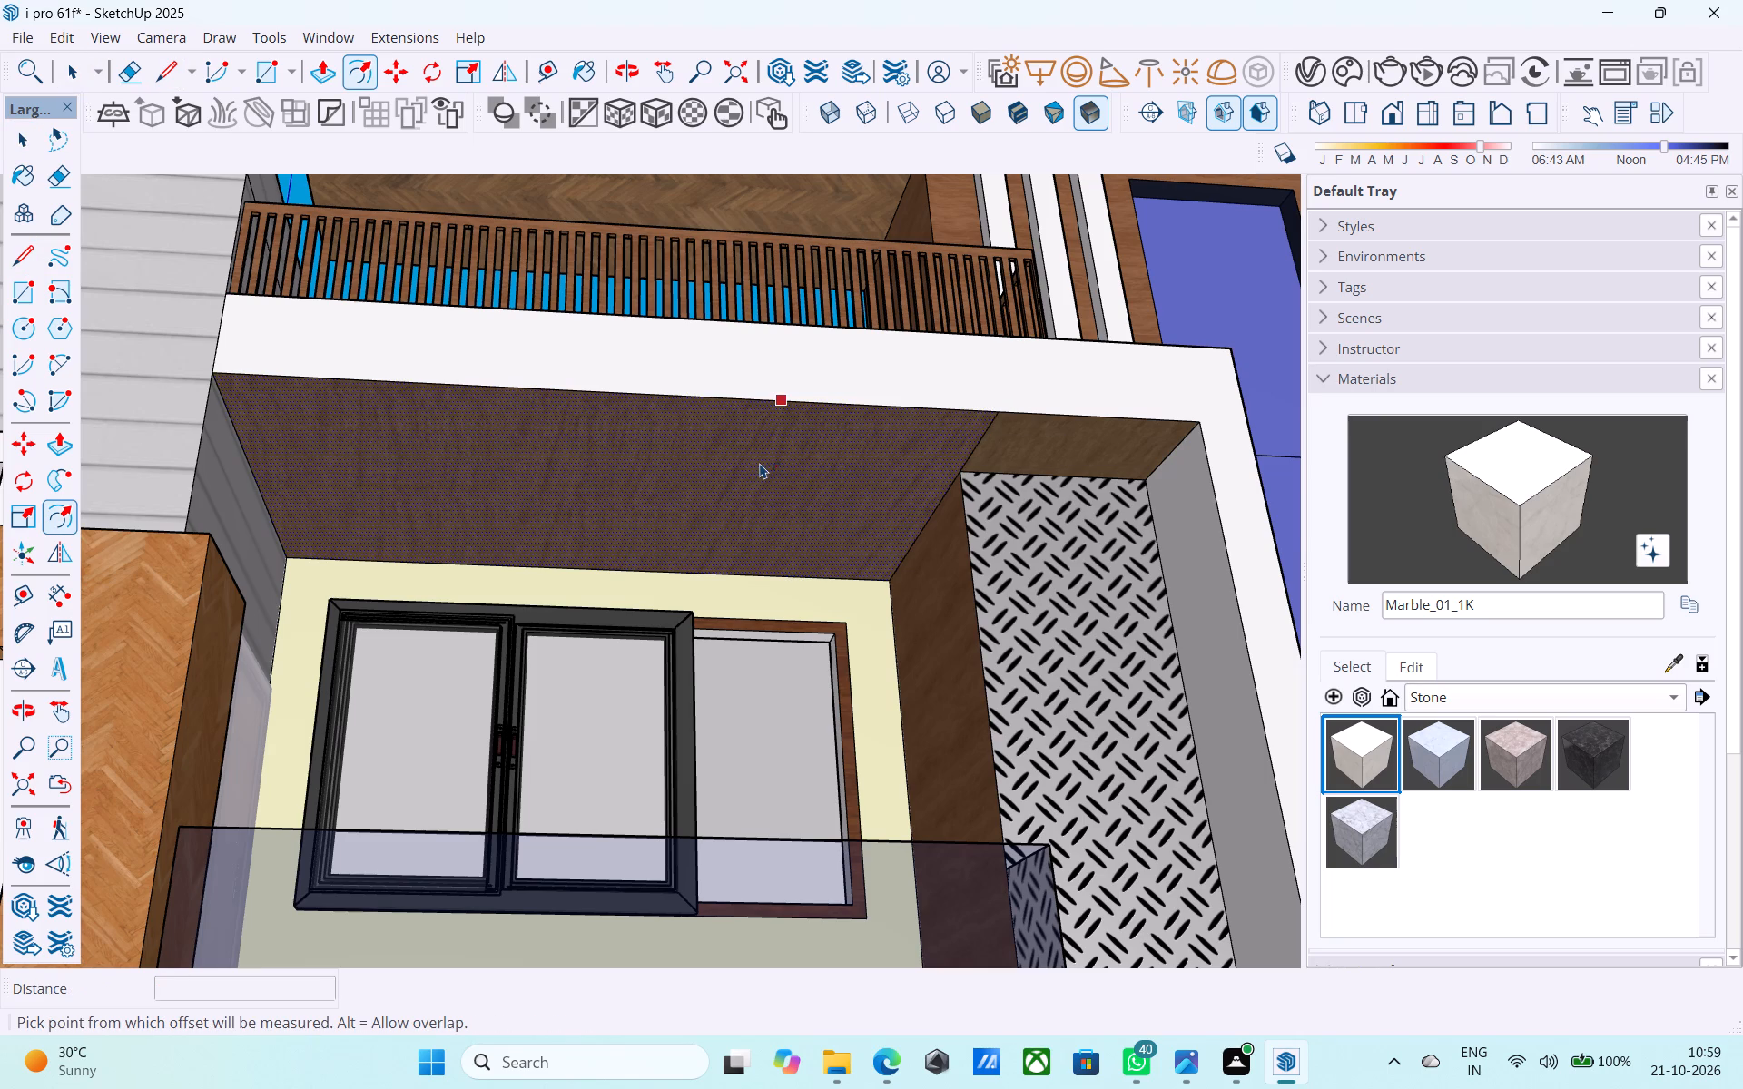
left_click(760, 463)
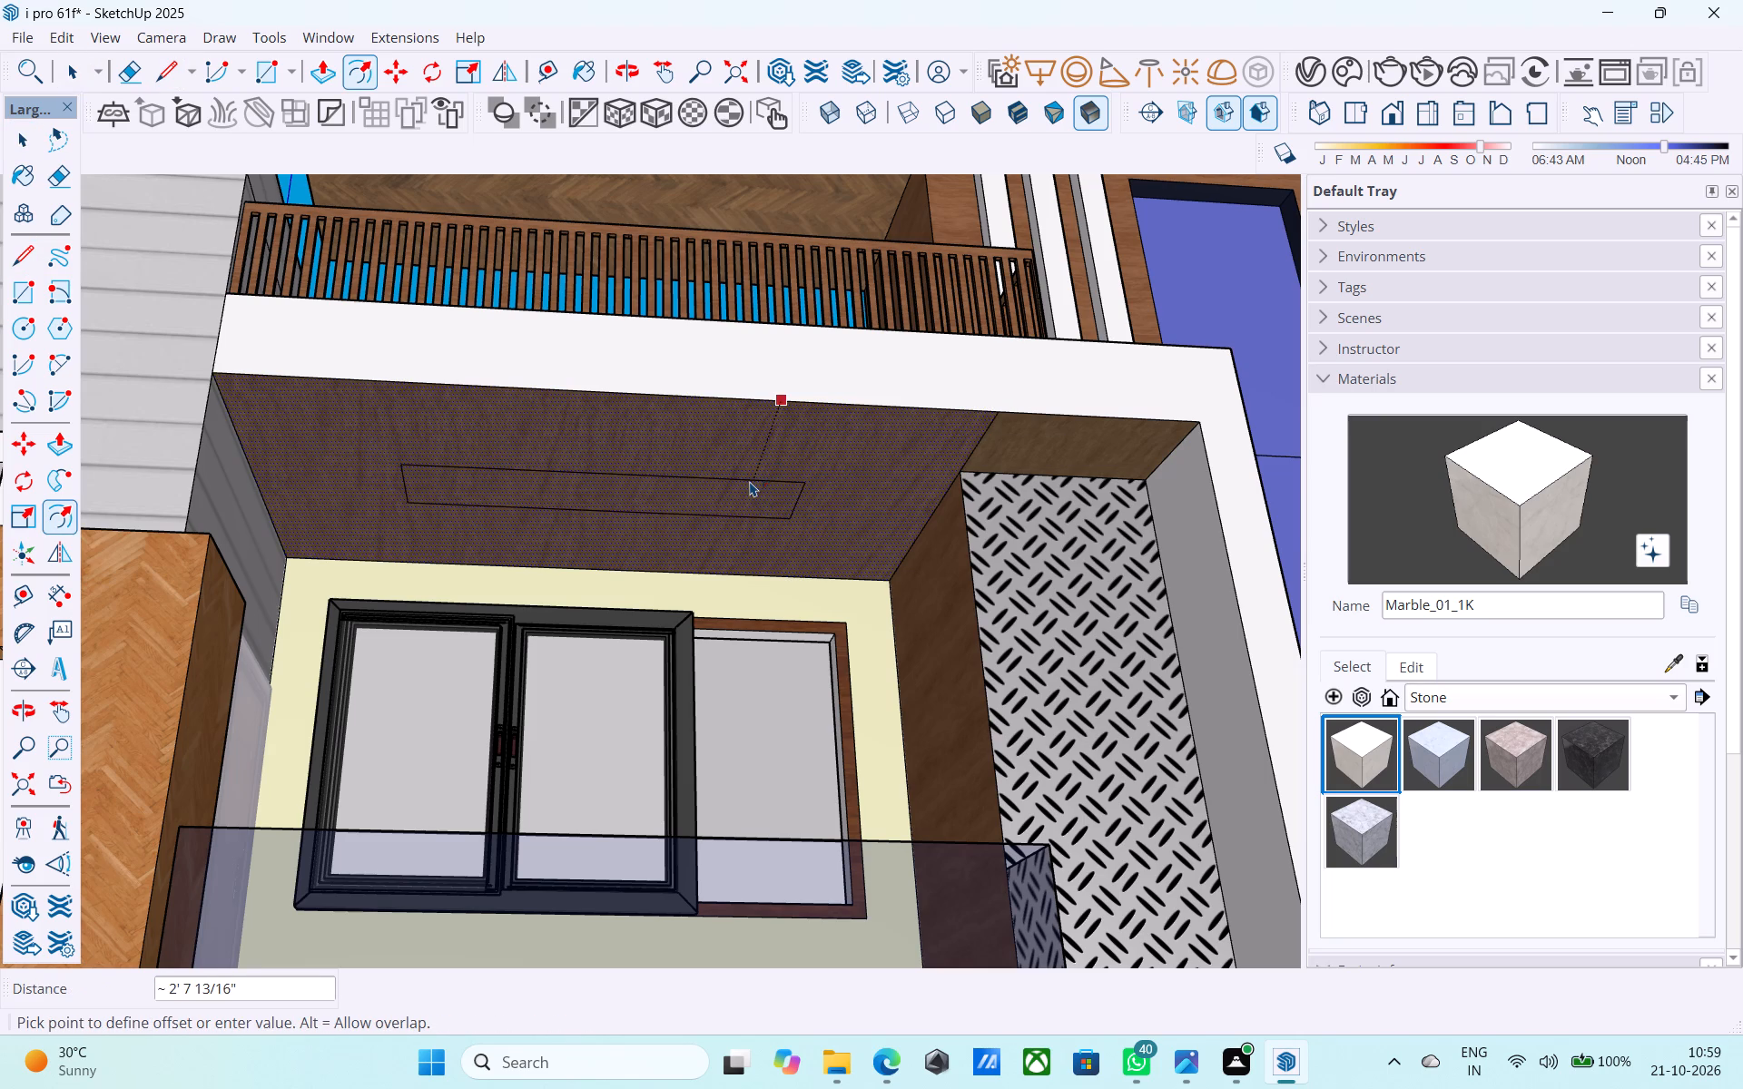
type("2'")
key("Return")
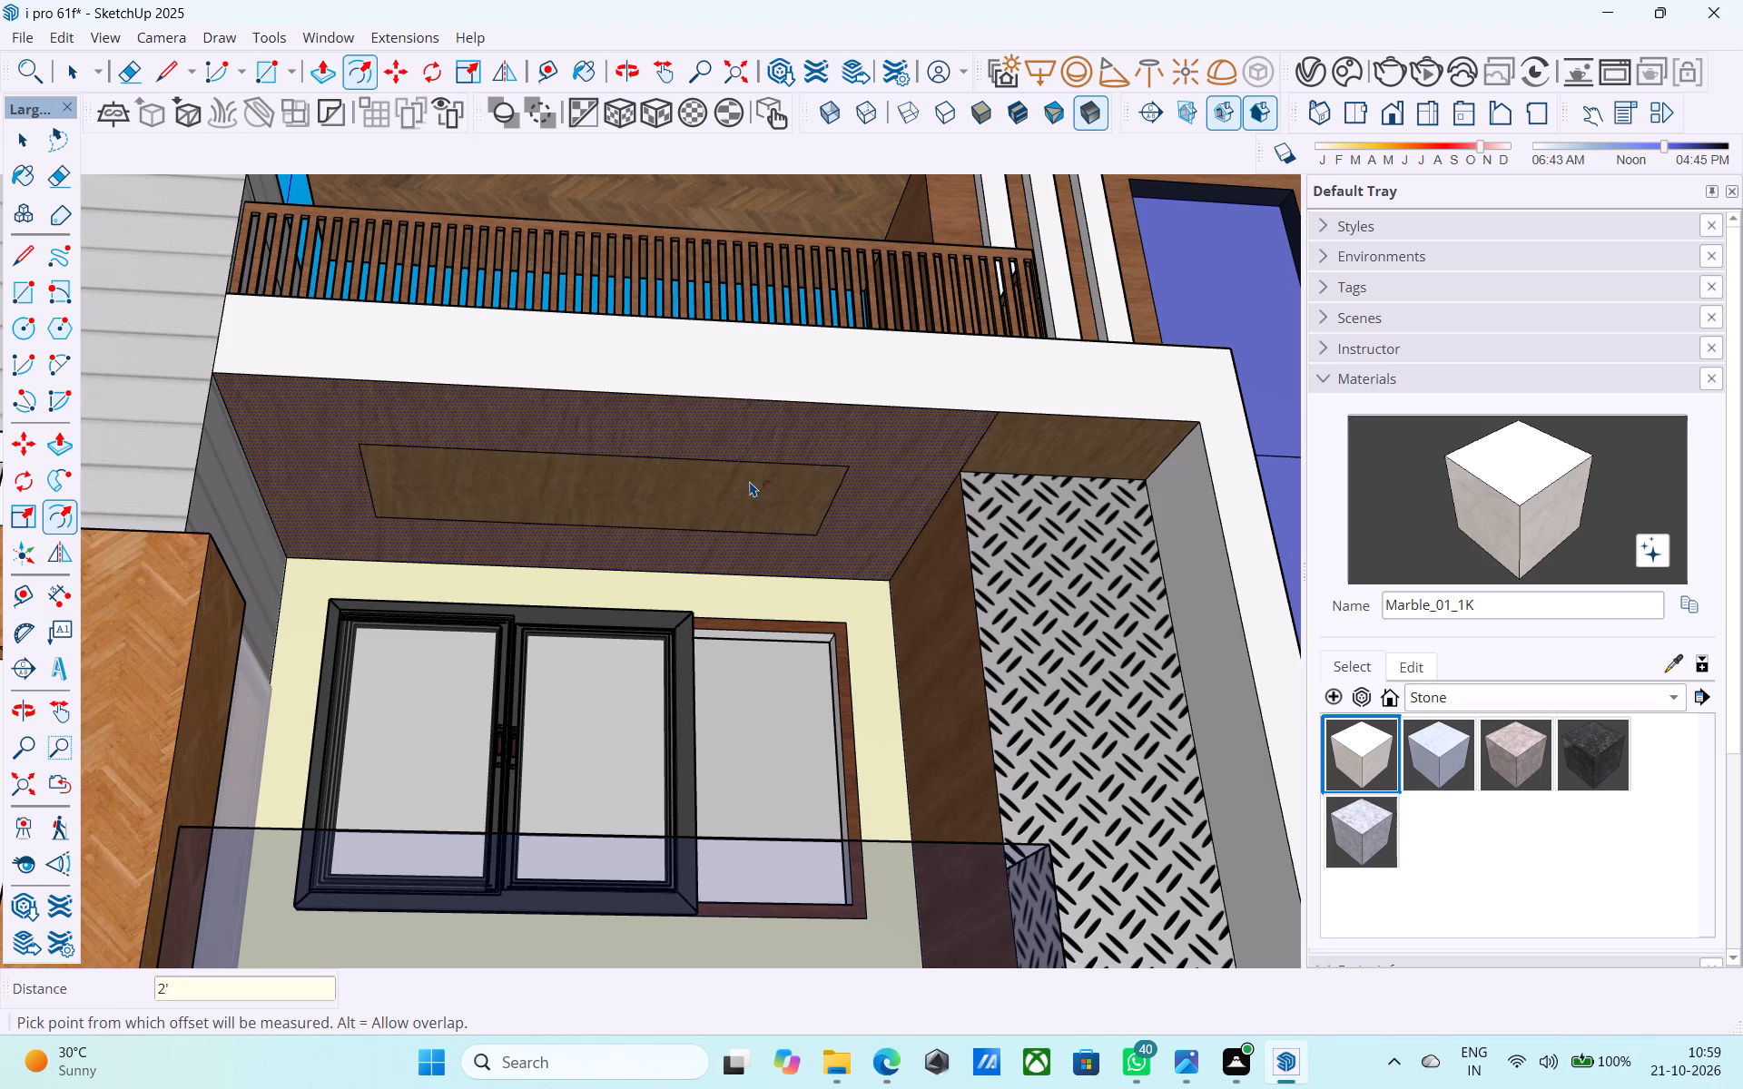
type("1.5")
key("apostrophe")
key("Return")
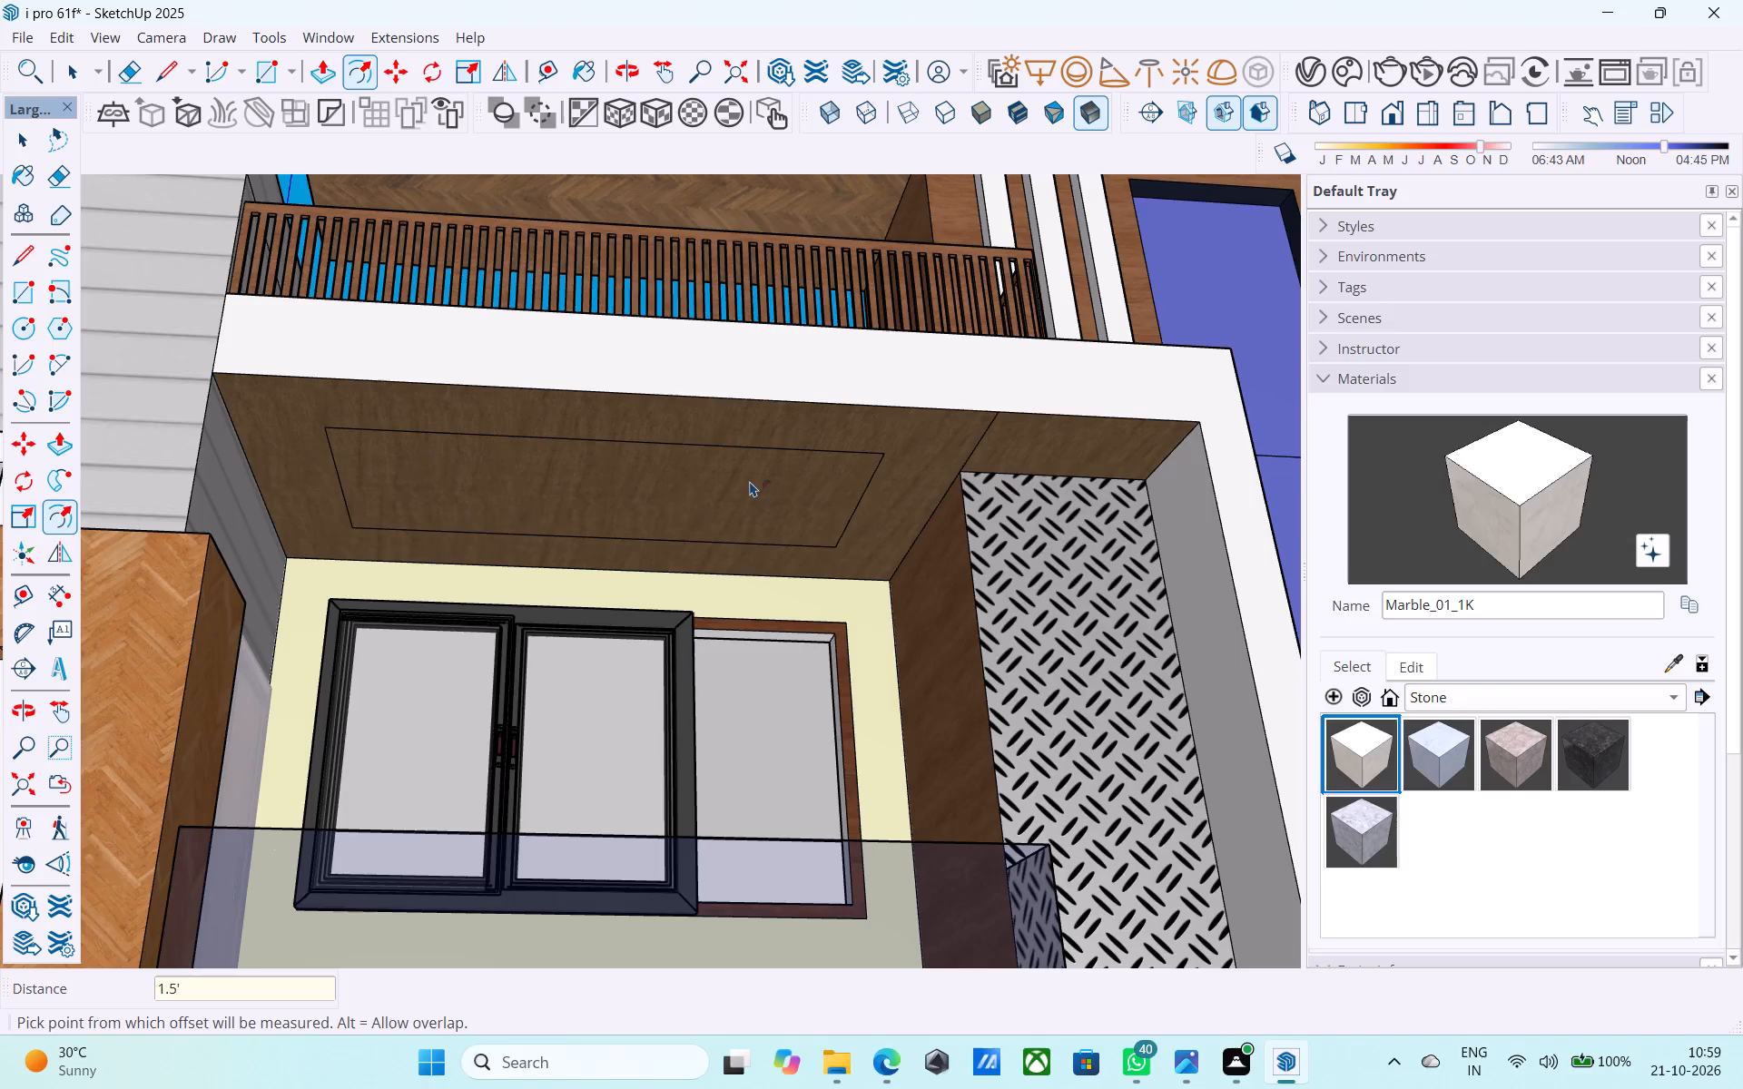
scroll(748, 486, "down", 4)
middle_click_drag(748, 486, 720, 446)
scroll(670, 449, "up", 6)
scroll(671, 433, "down", 6)
key("space")
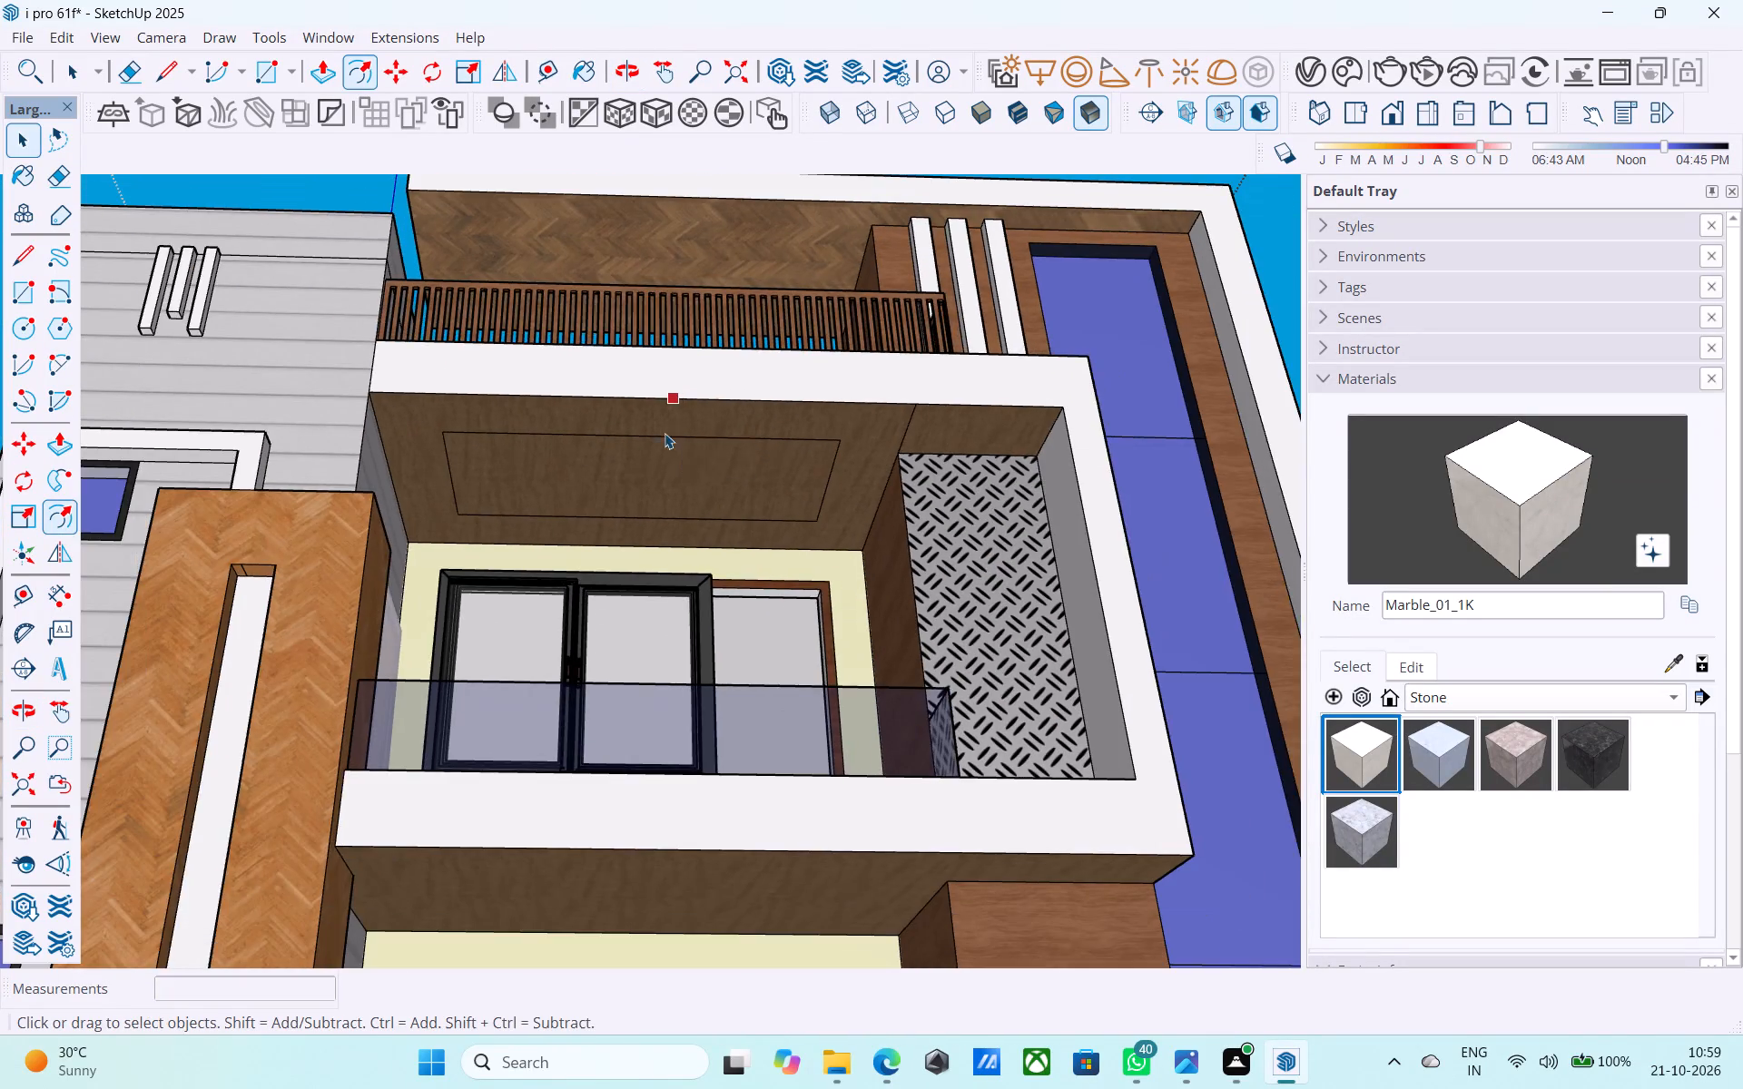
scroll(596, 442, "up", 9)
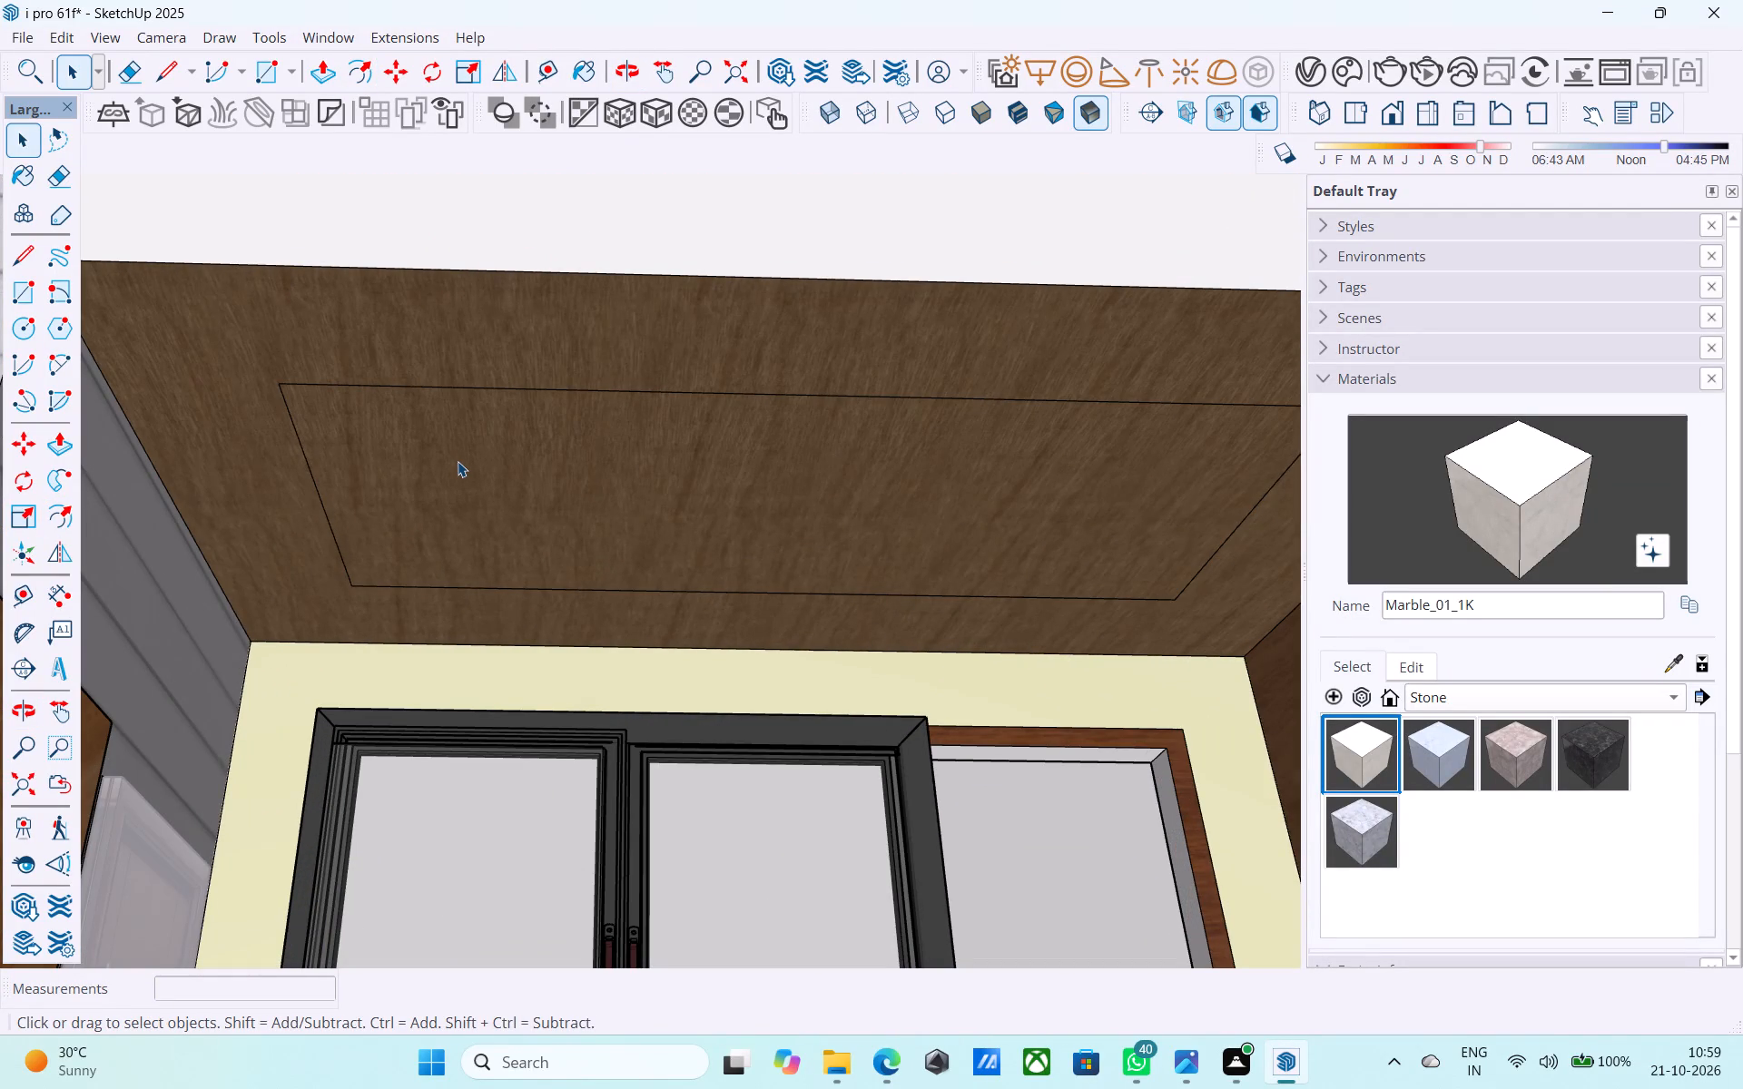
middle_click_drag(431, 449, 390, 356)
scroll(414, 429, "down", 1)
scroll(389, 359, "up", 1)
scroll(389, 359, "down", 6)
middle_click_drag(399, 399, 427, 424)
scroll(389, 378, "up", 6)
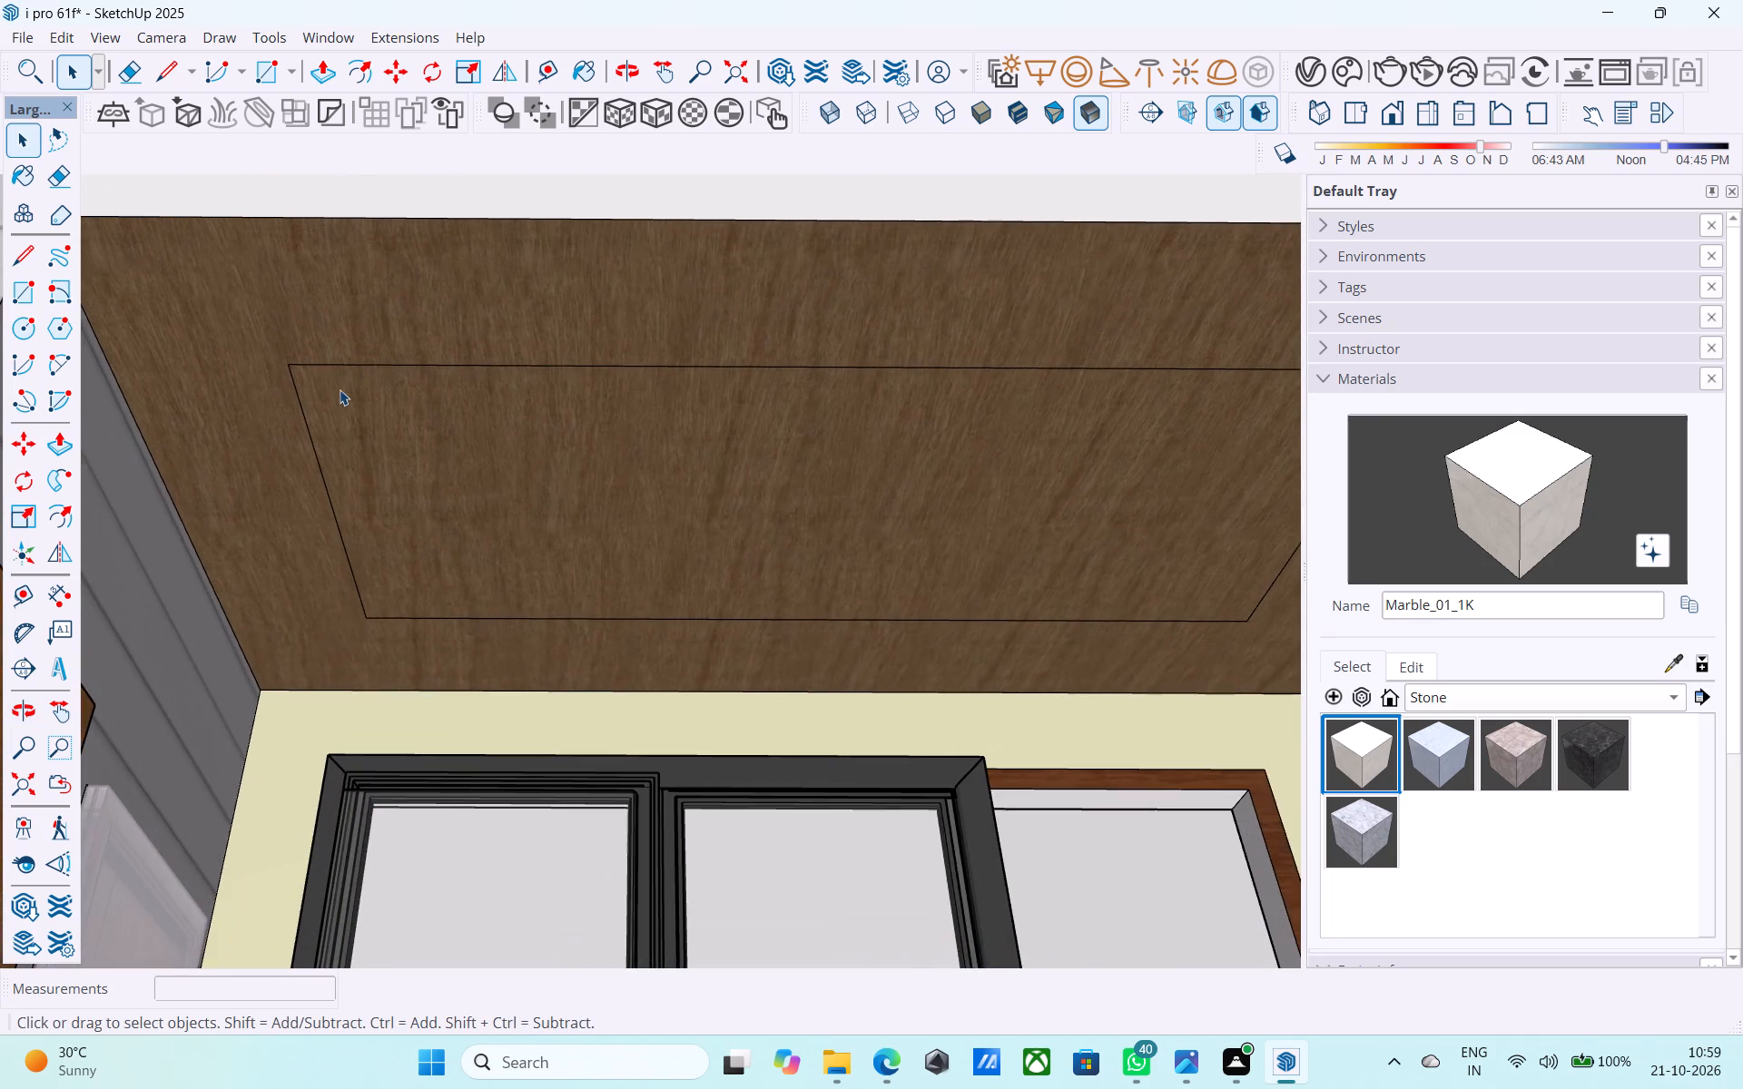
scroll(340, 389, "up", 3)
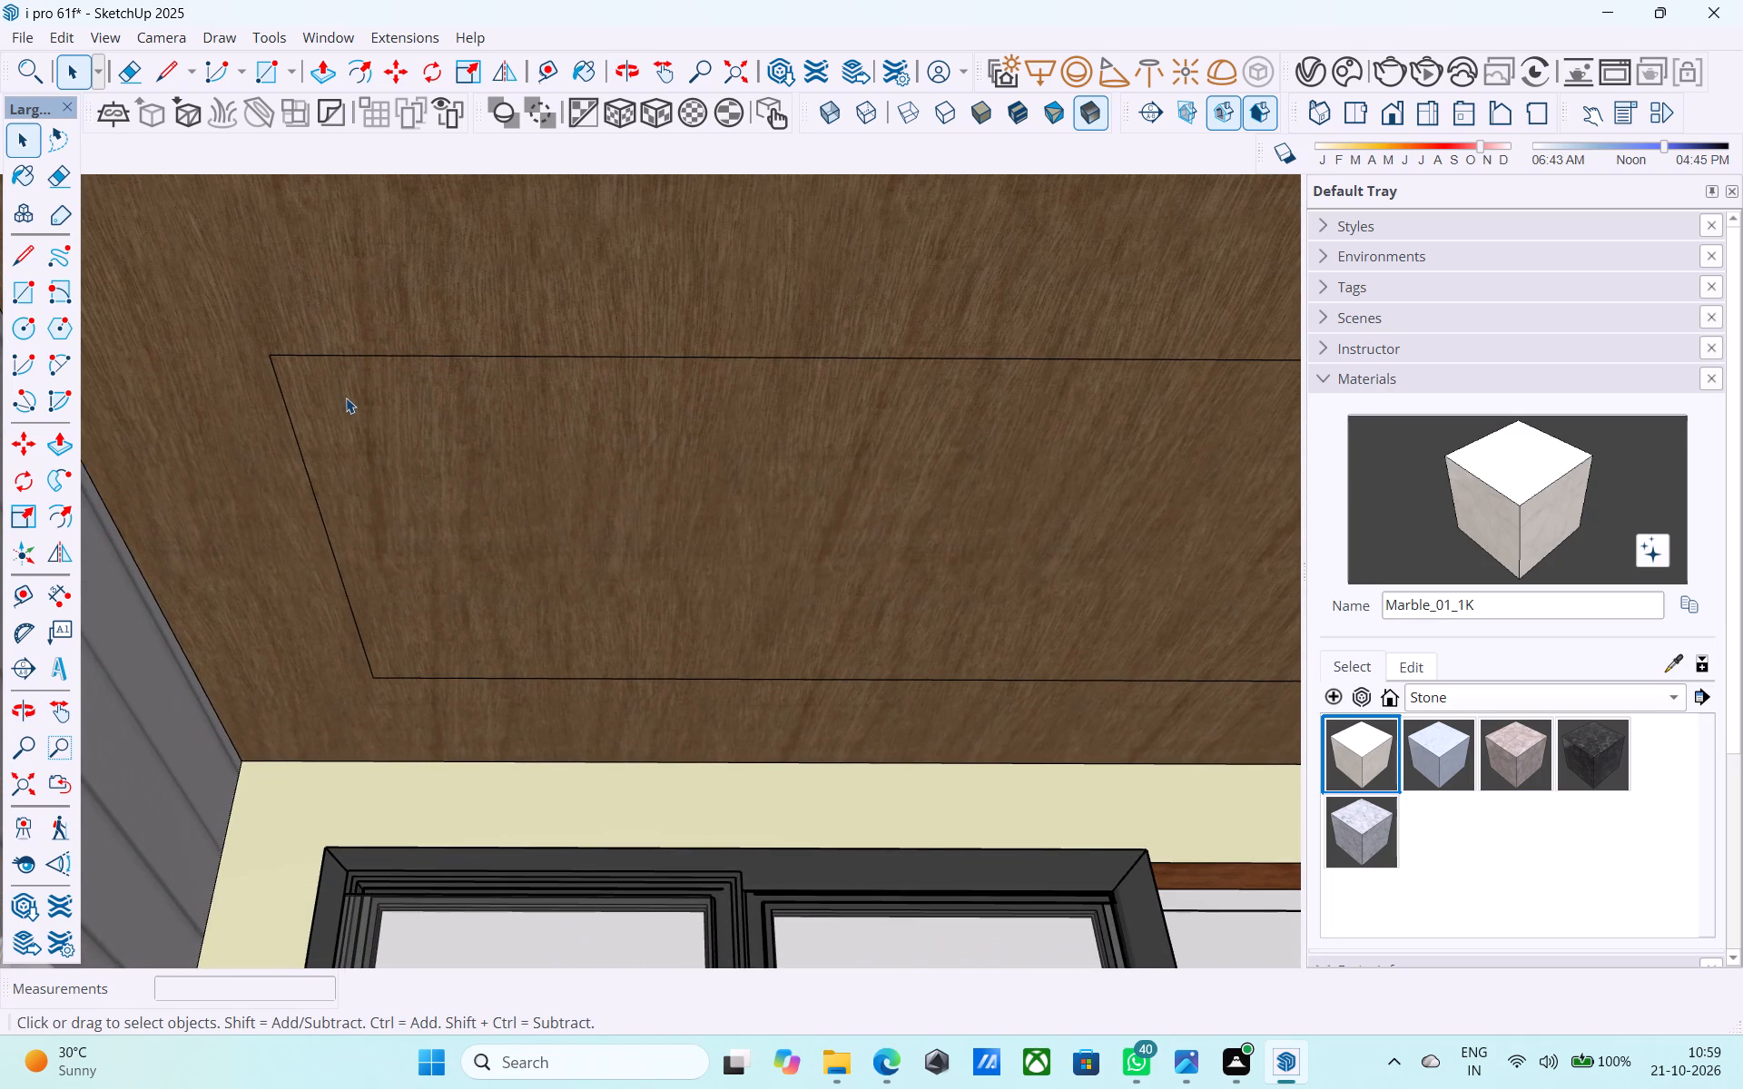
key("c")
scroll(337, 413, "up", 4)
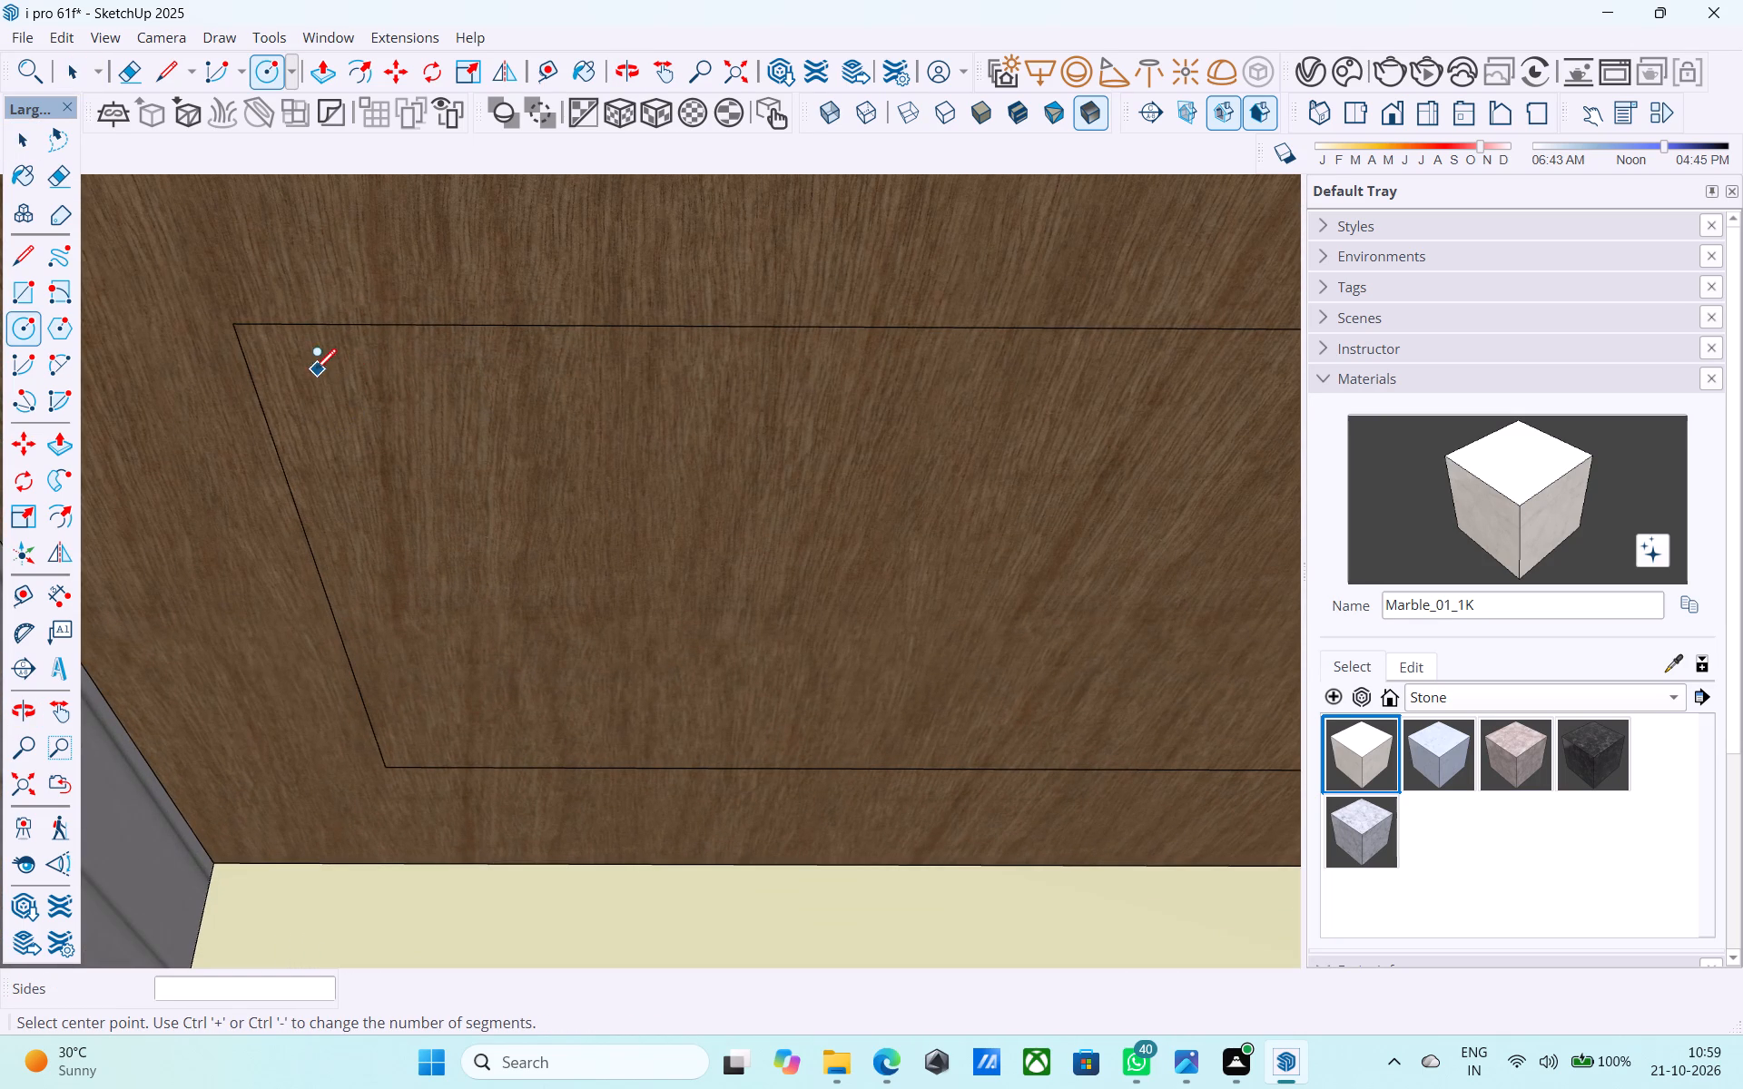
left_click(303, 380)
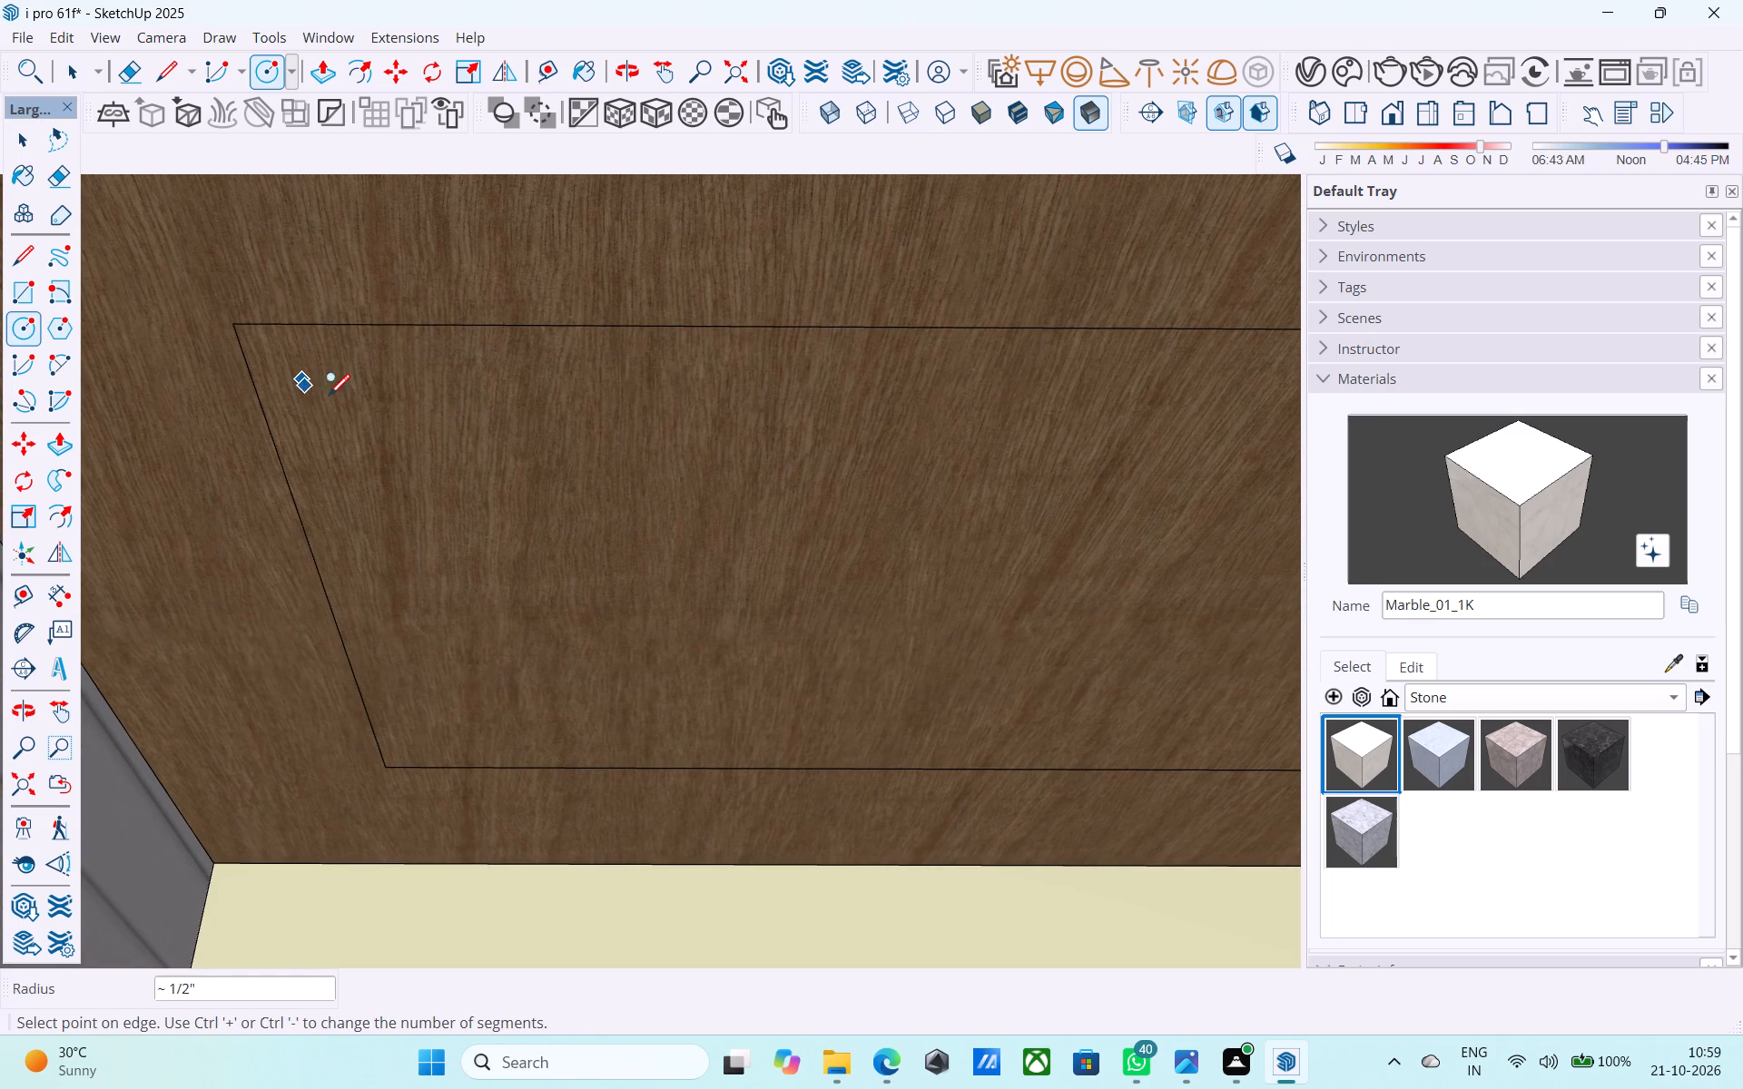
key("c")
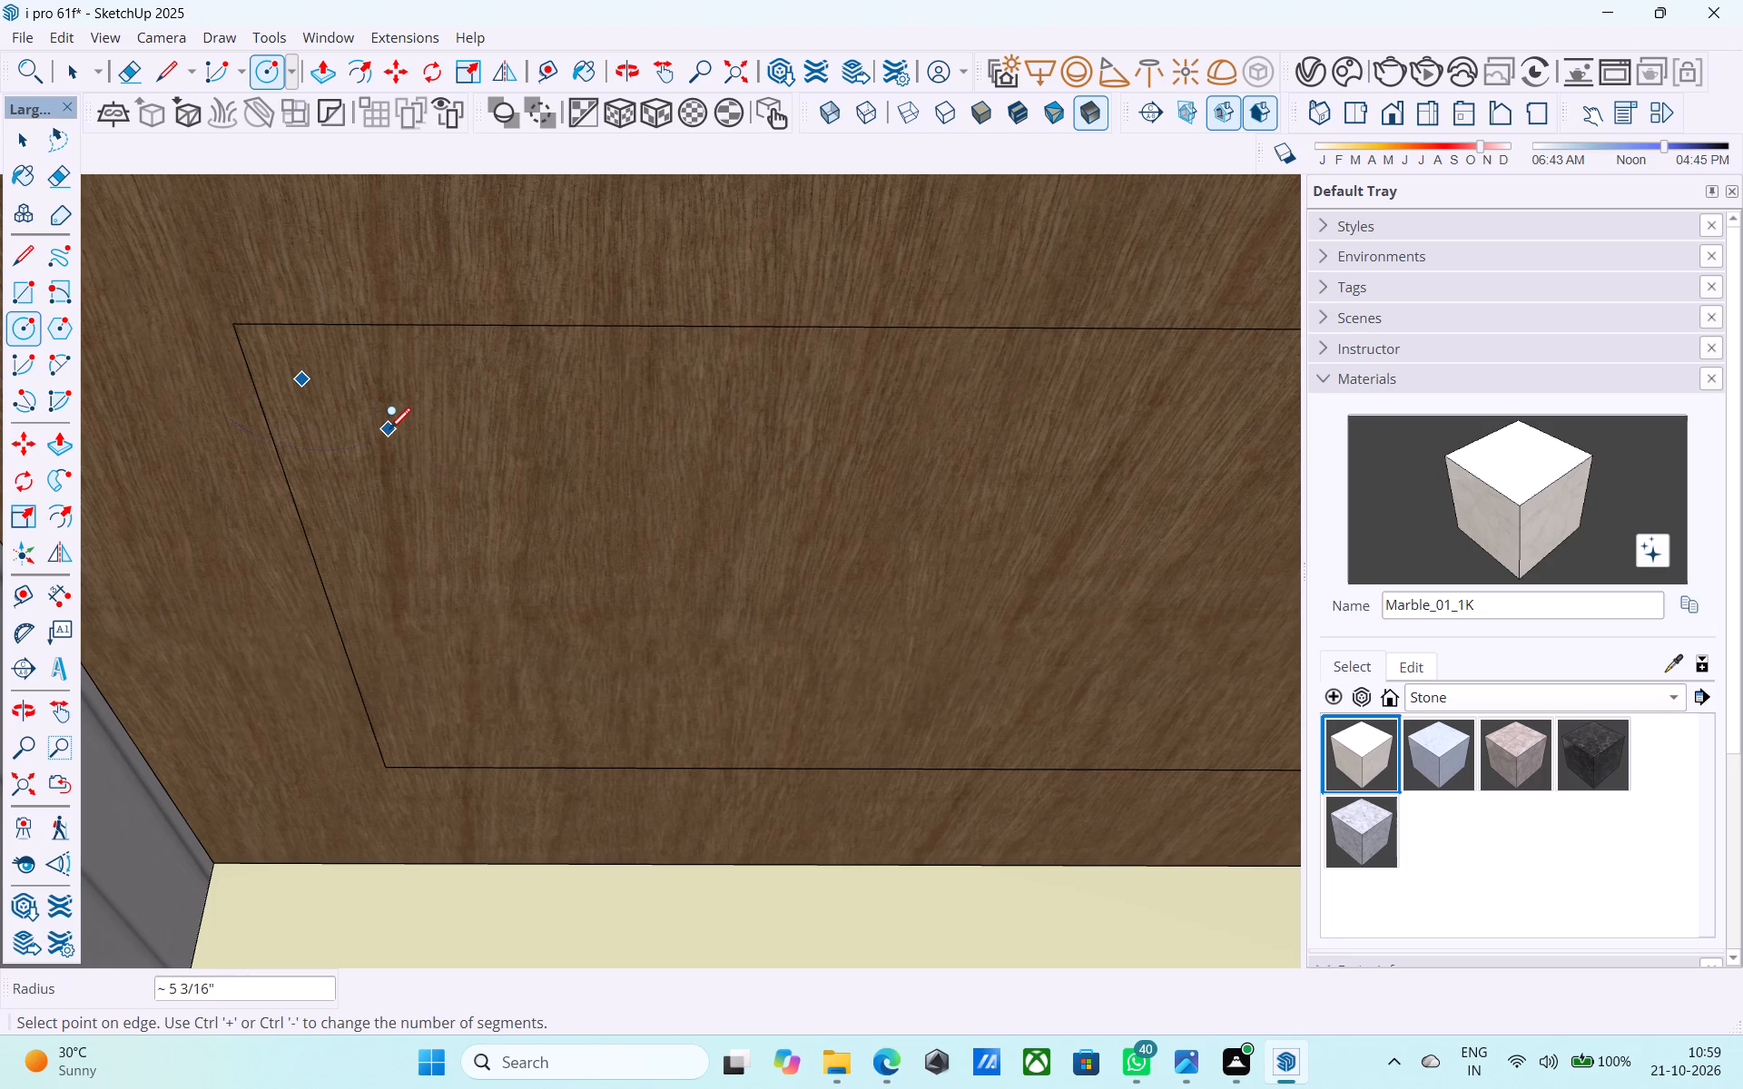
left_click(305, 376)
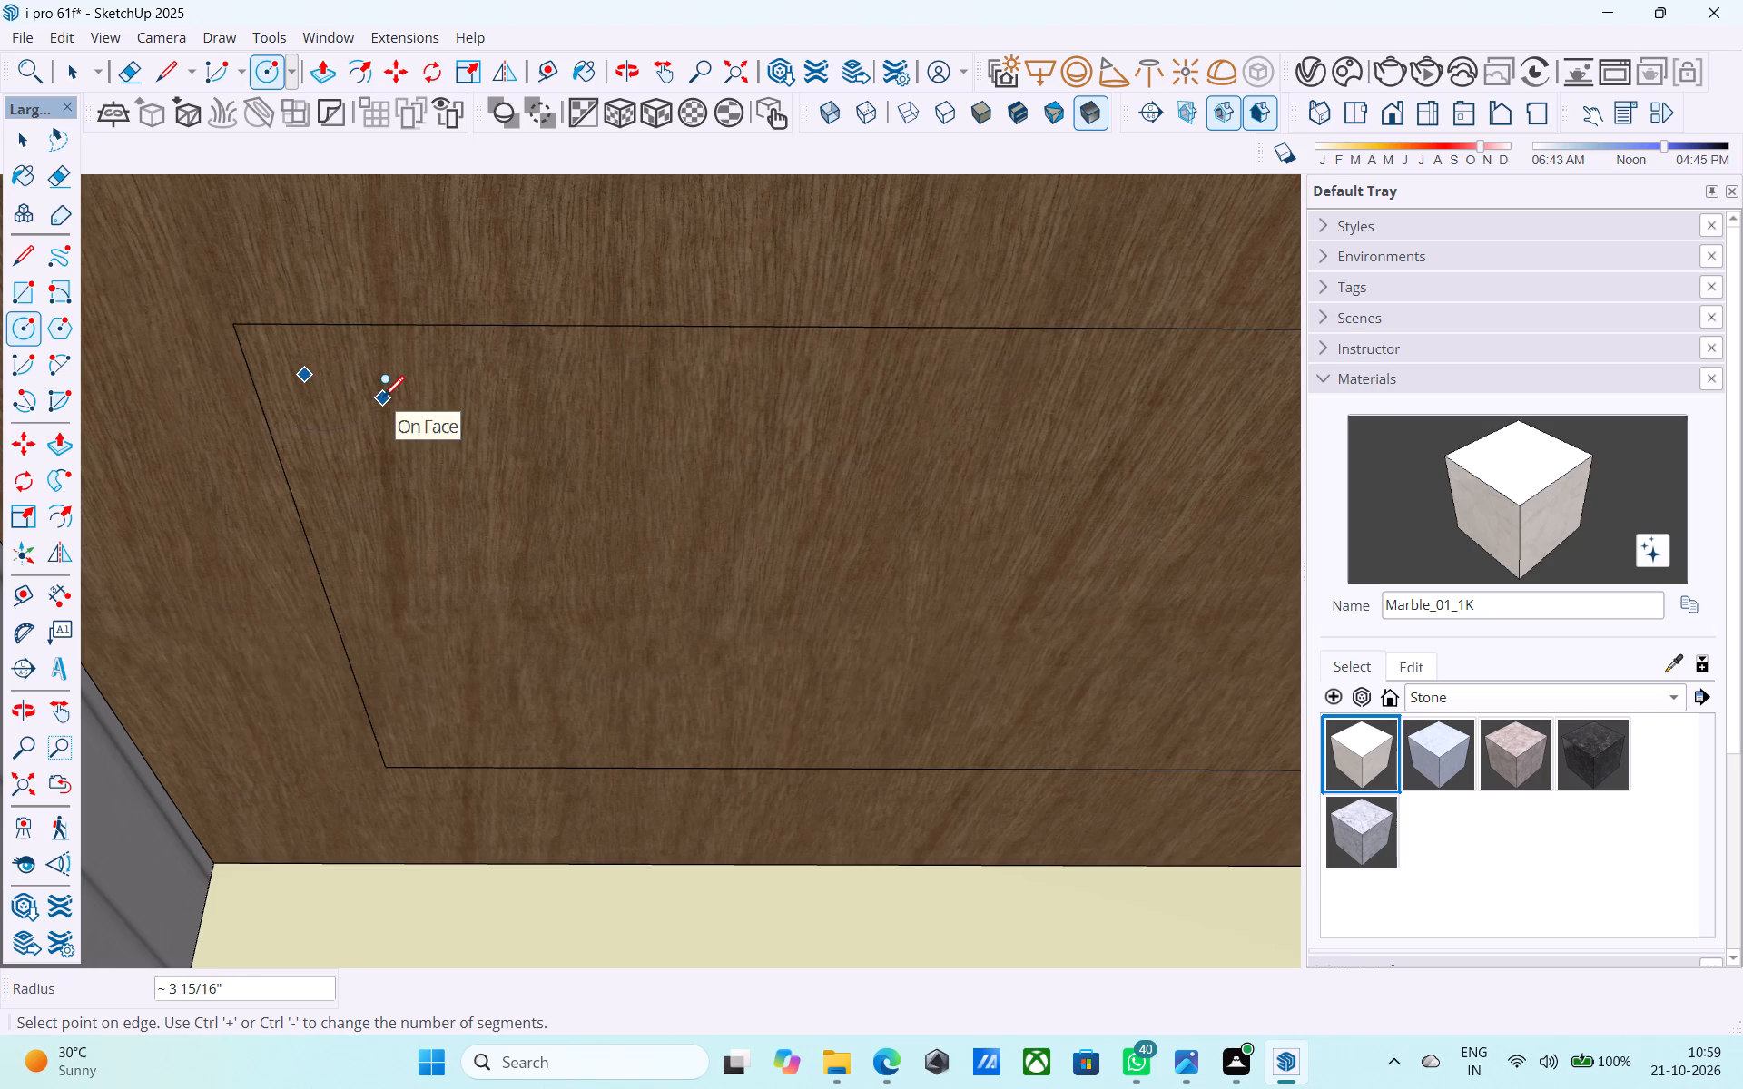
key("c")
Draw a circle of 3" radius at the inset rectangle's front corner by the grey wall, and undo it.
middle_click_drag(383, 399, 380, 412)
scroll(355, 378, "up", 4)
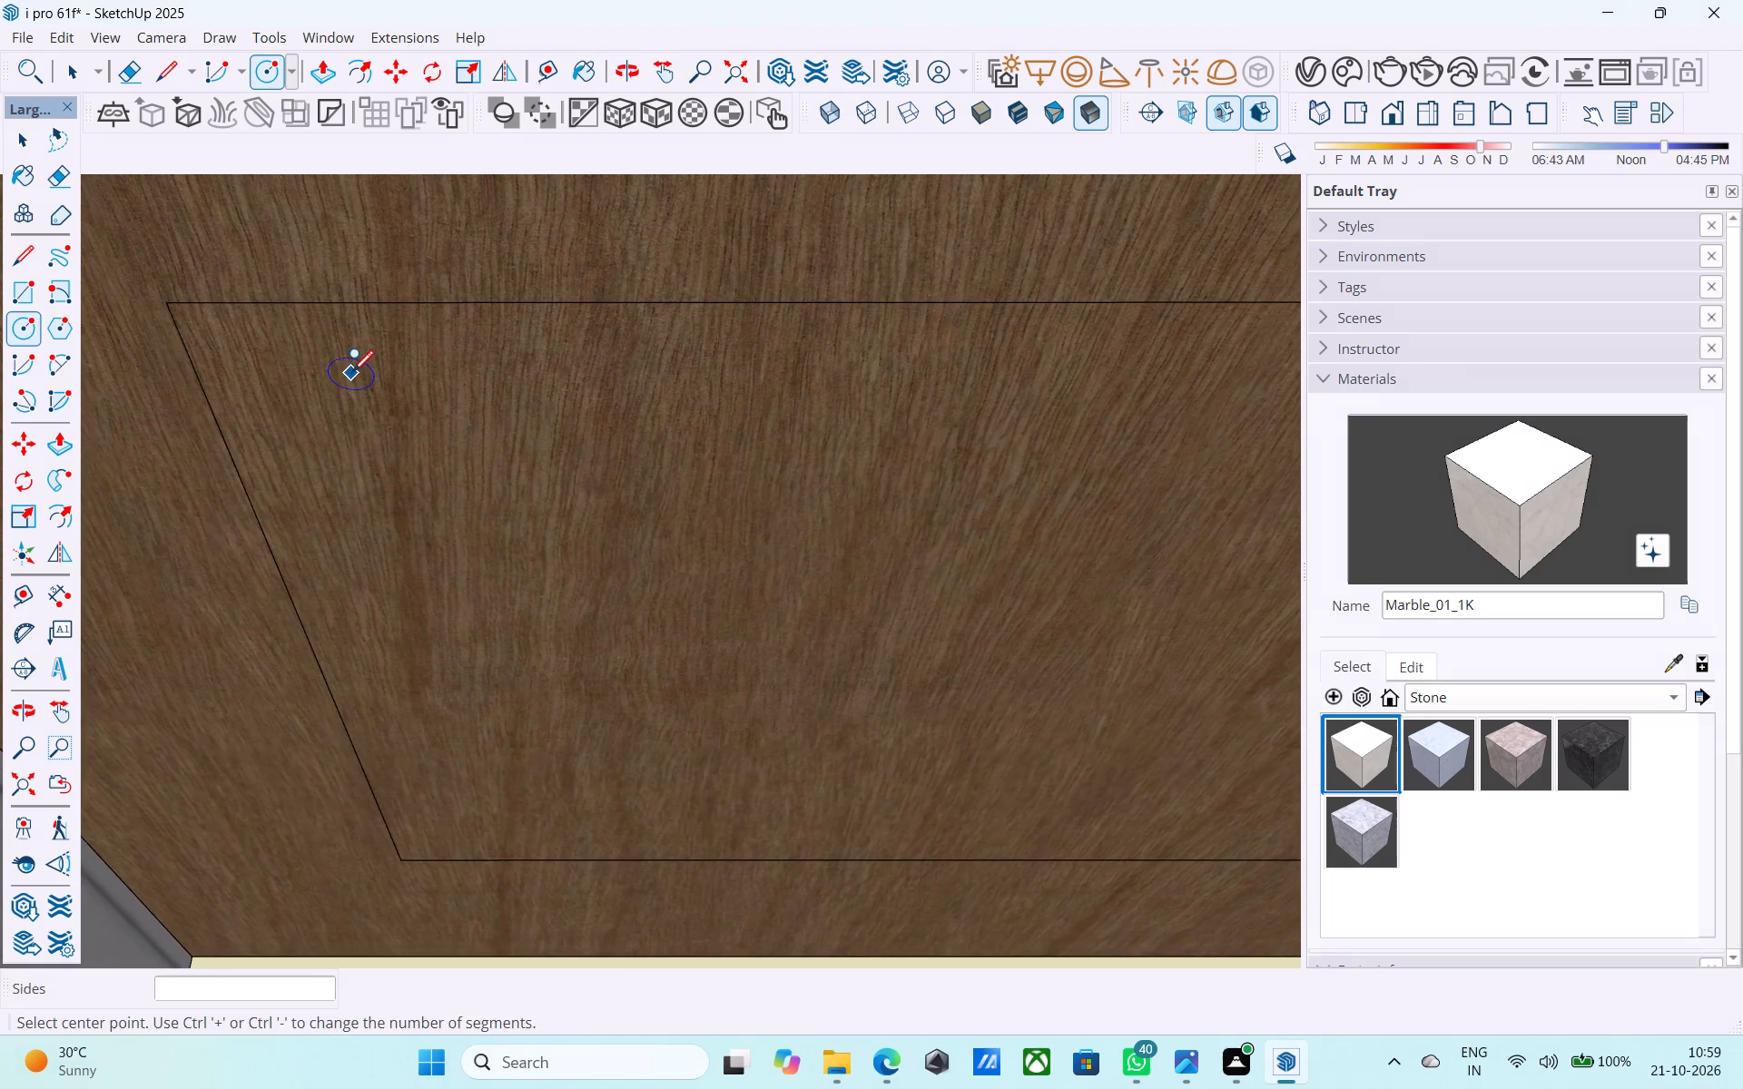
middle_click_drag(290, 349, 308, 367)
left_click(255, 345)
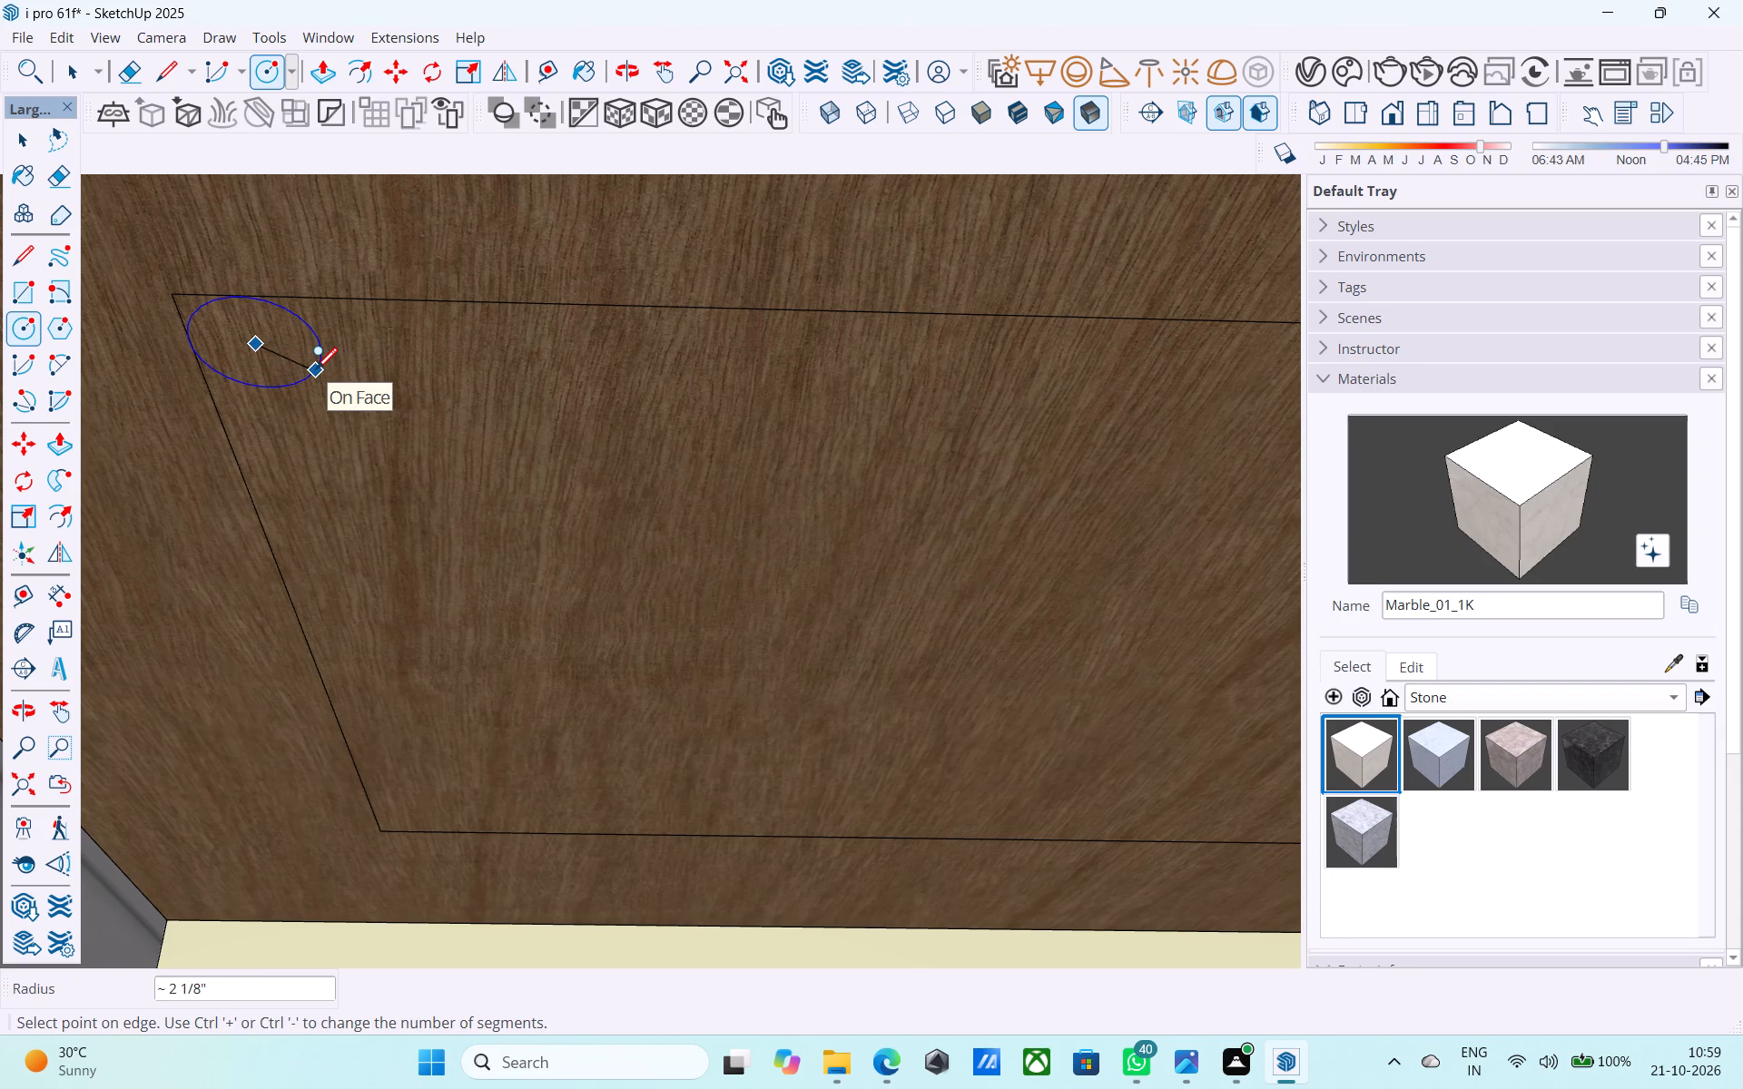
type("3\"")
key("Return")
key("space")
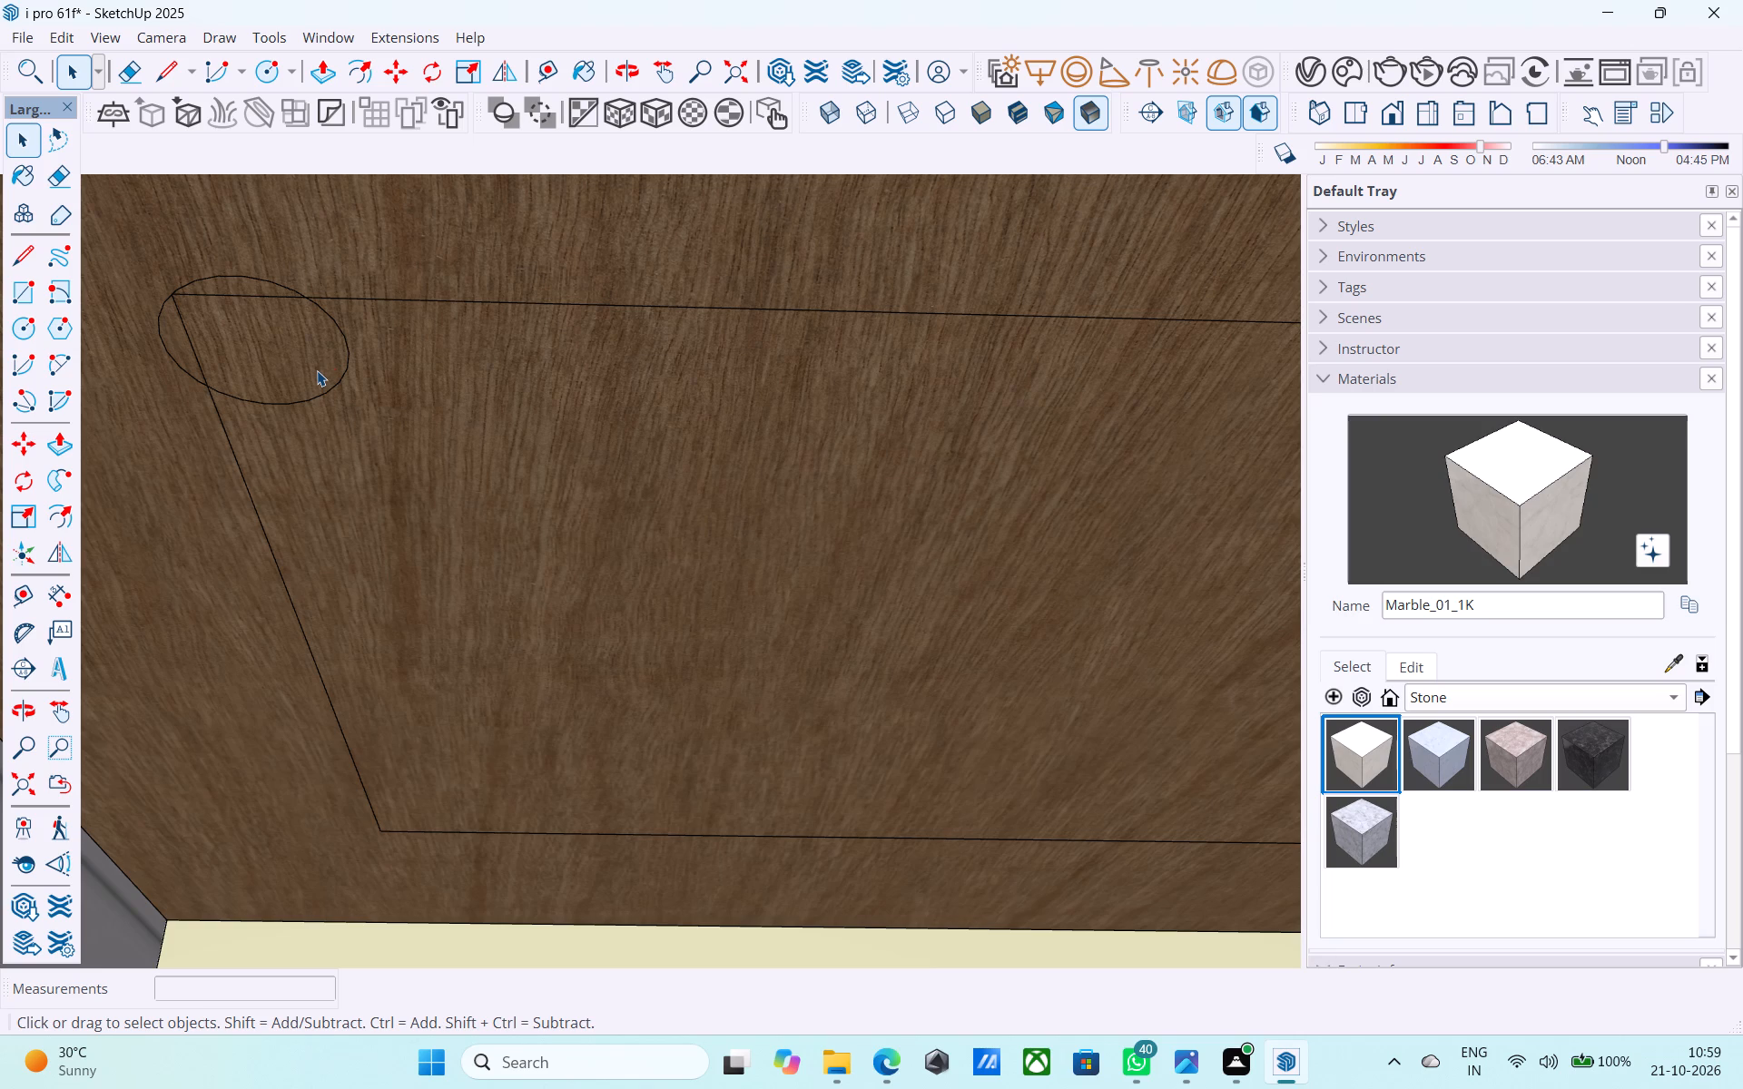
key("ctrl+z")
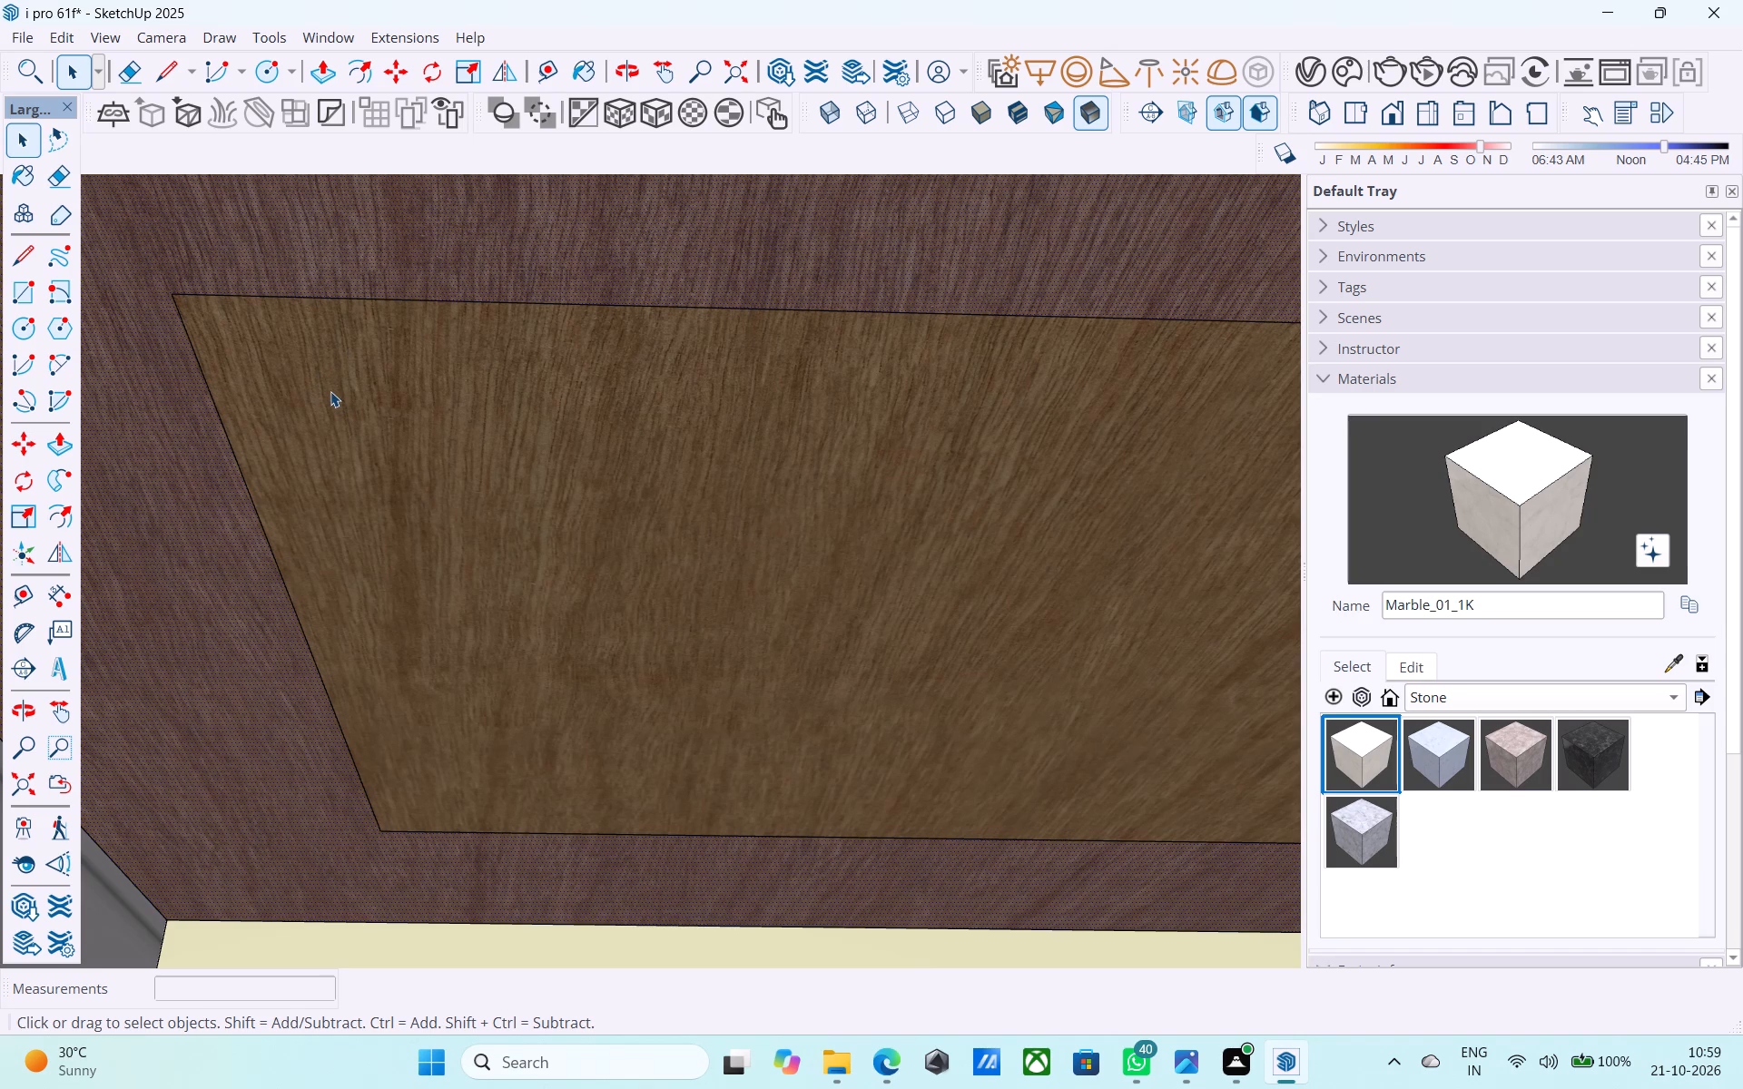
Draw a circle of 3" radius fully inside the inset rectangle, near its front corner by the grey wall.
key("c")
left_click(313, 407)
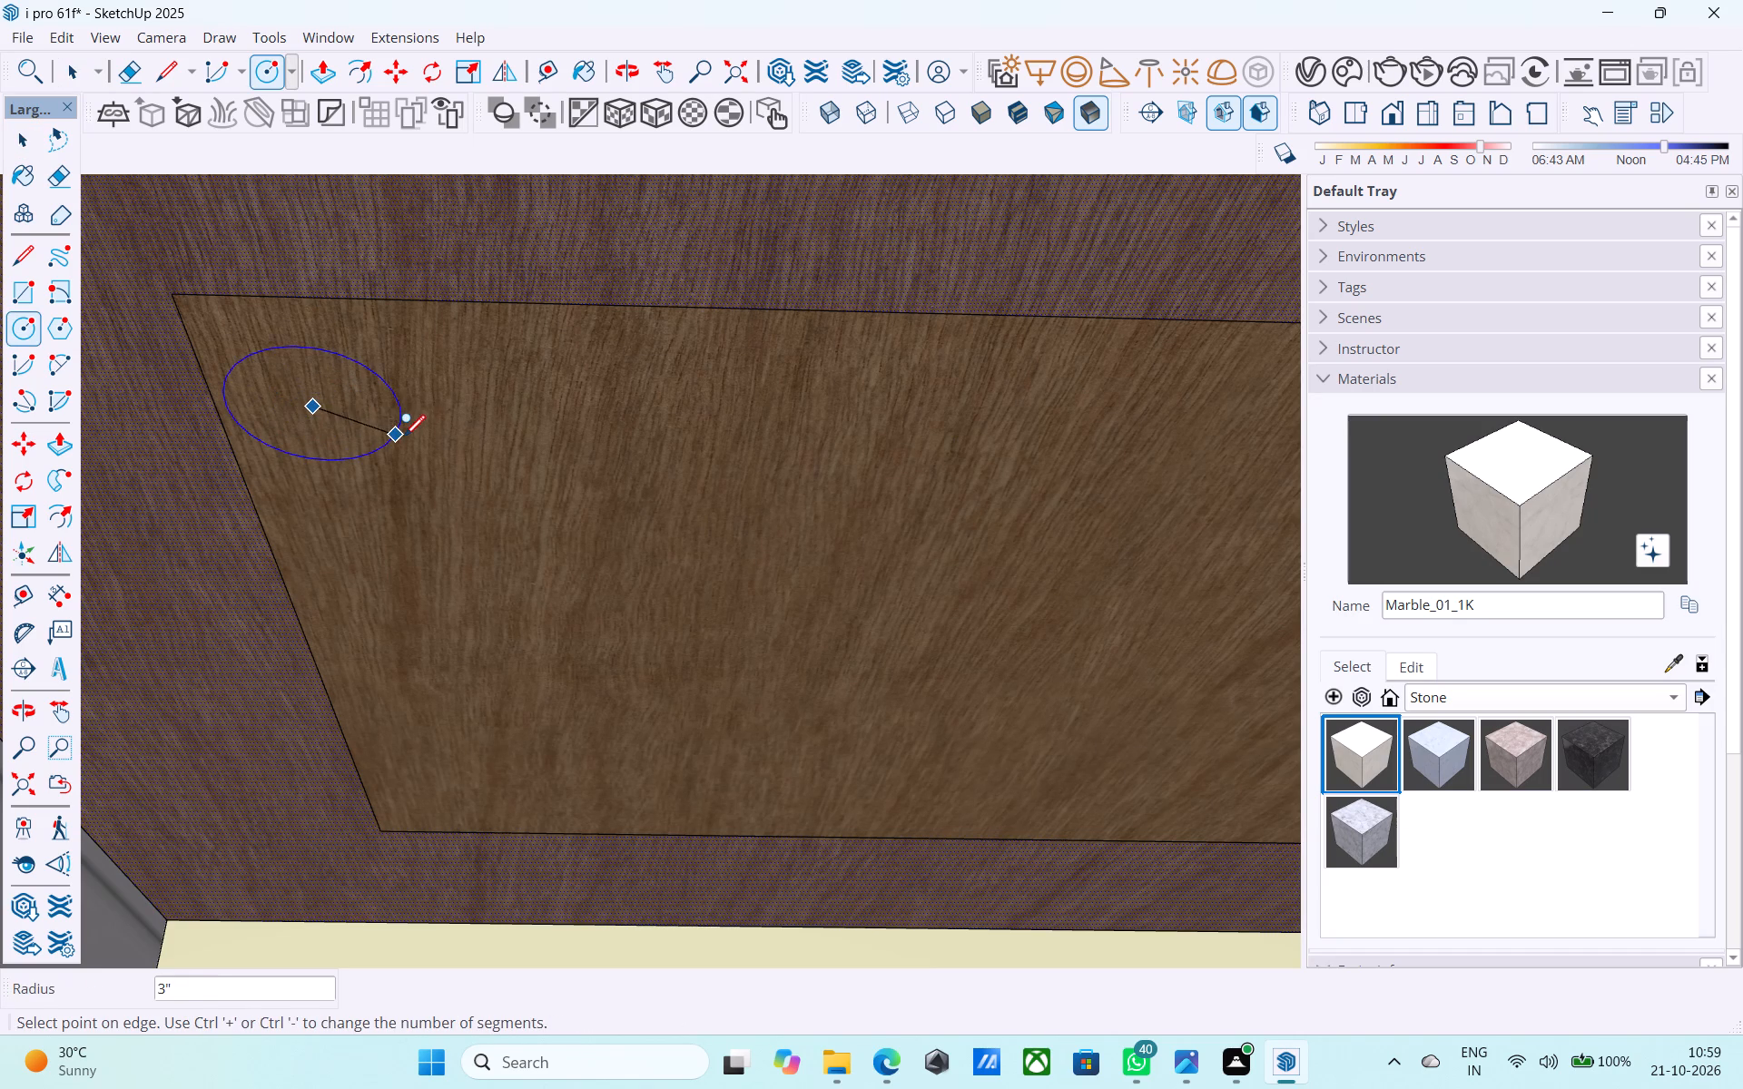
left_click(407, 437)
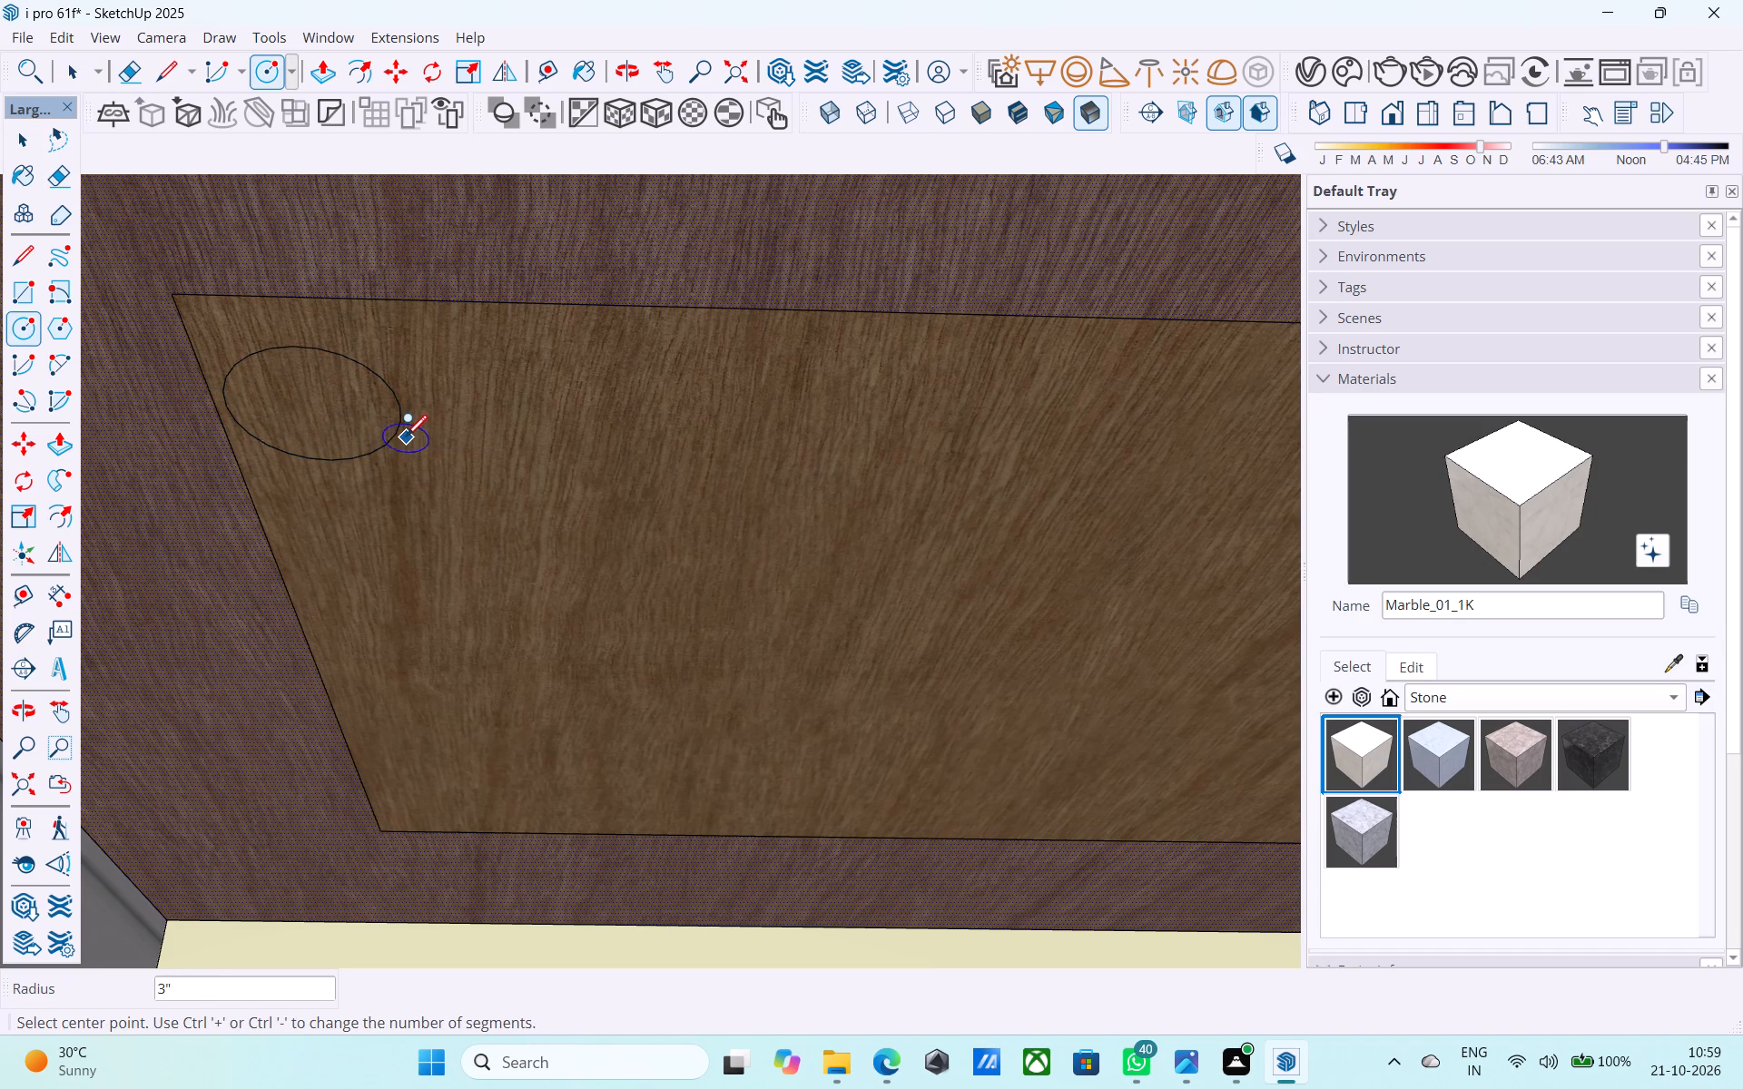
scroll(406, 438, "down", 3)
middle_click_drag(406, 438, 462, 309)
scroll(462, 309, "down", 1)
key("space")
Move the circular face about 1 11/16" toward the inset rectangle's front edge.
left_click(412, 368)
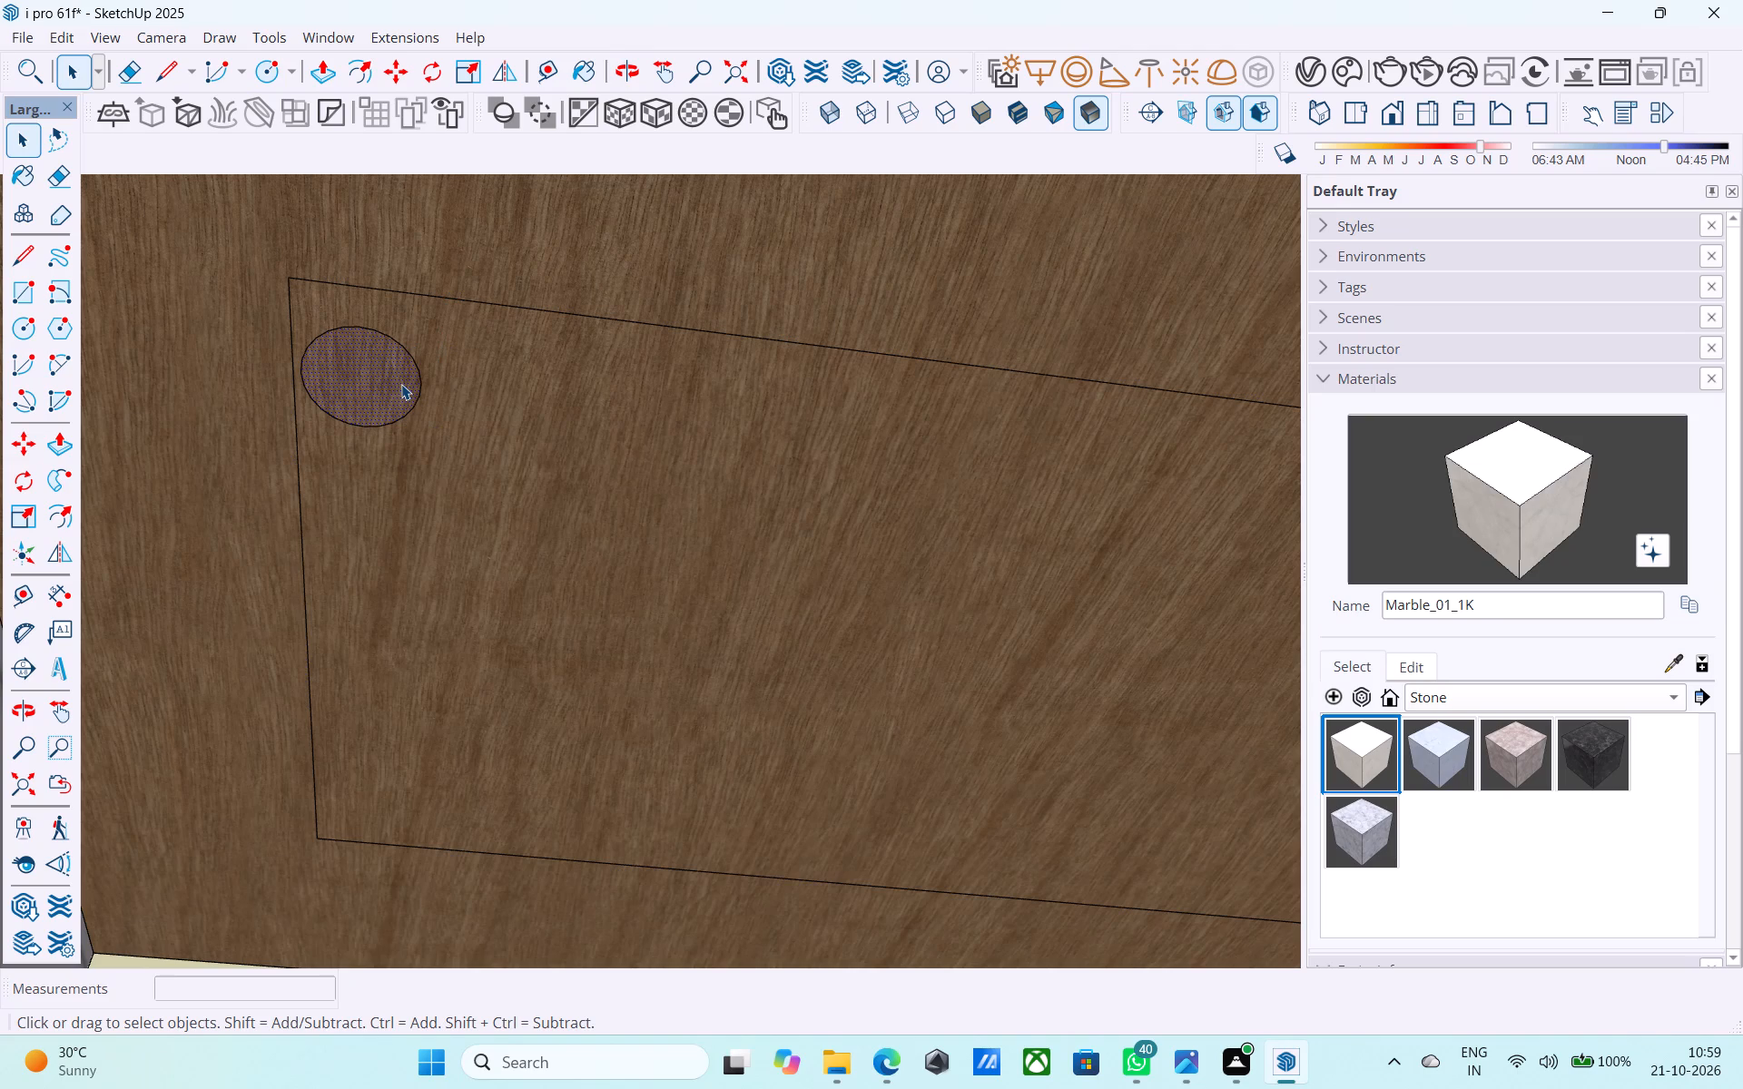
key("m")
left_click(353, 371)
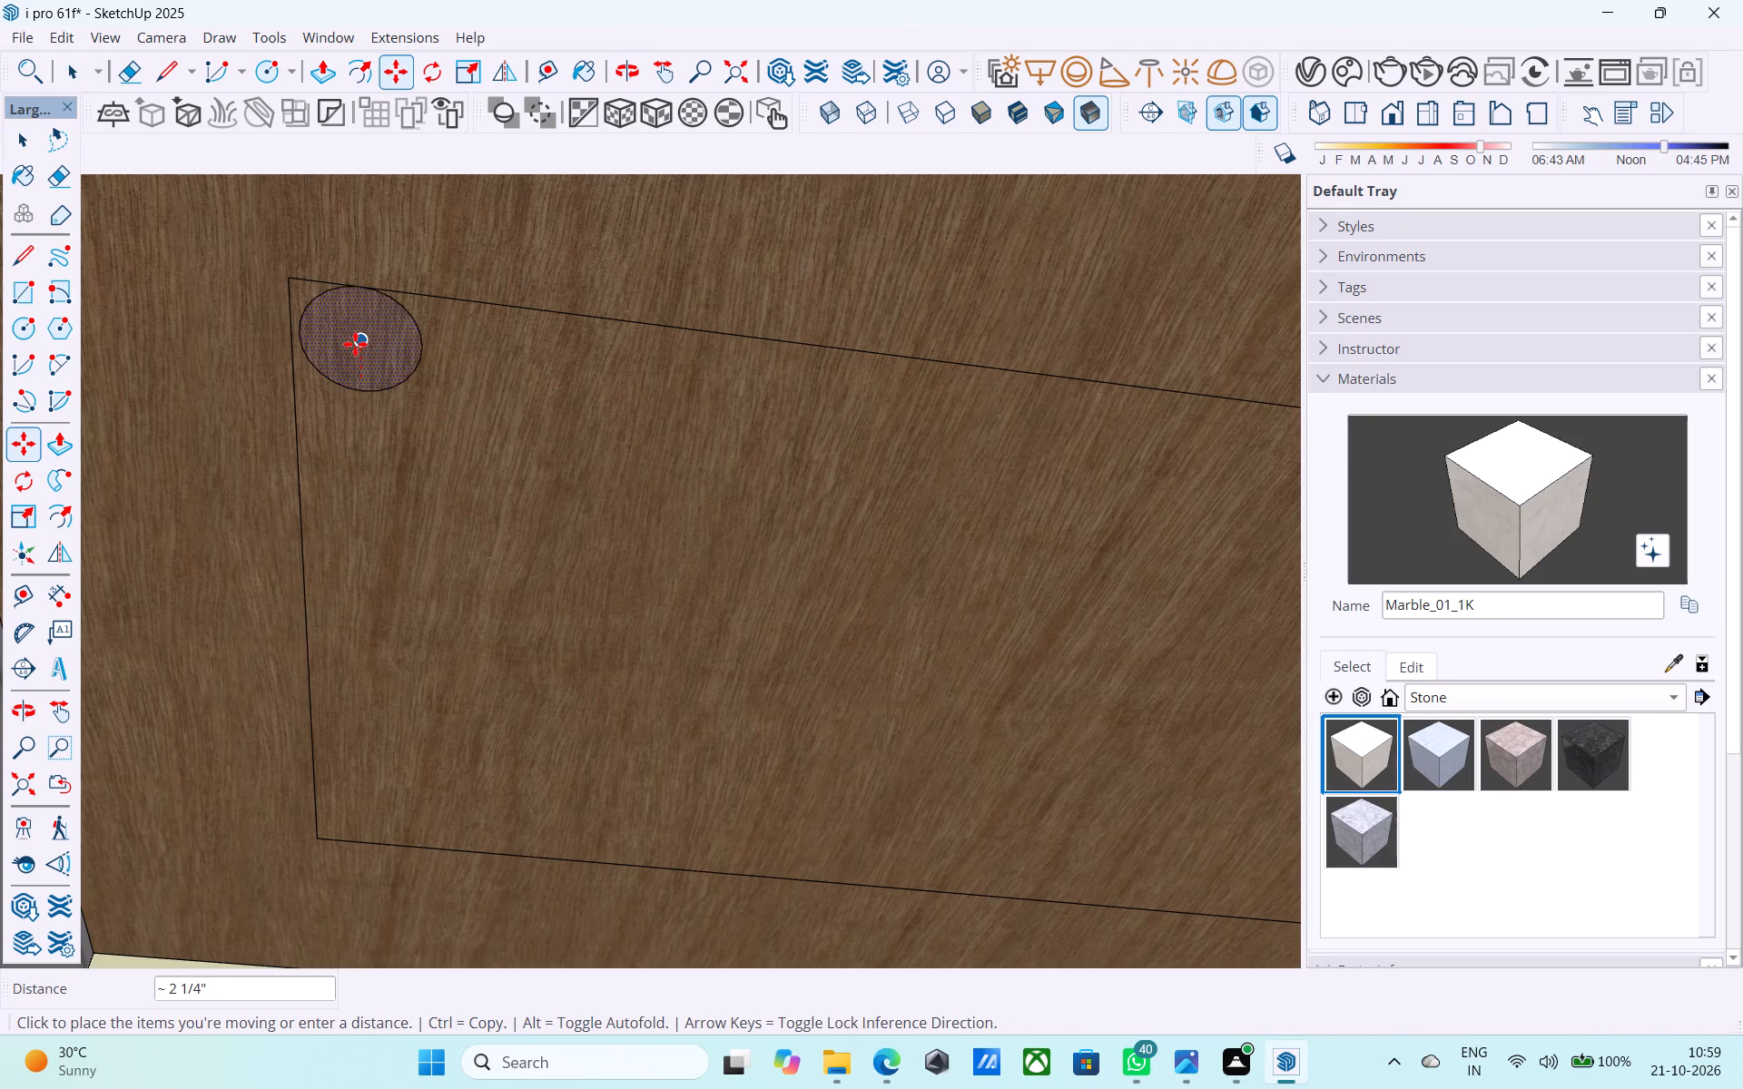
scroll(350, 346, "up", 3)
middle_click_drag(350, 346, 358, 368)
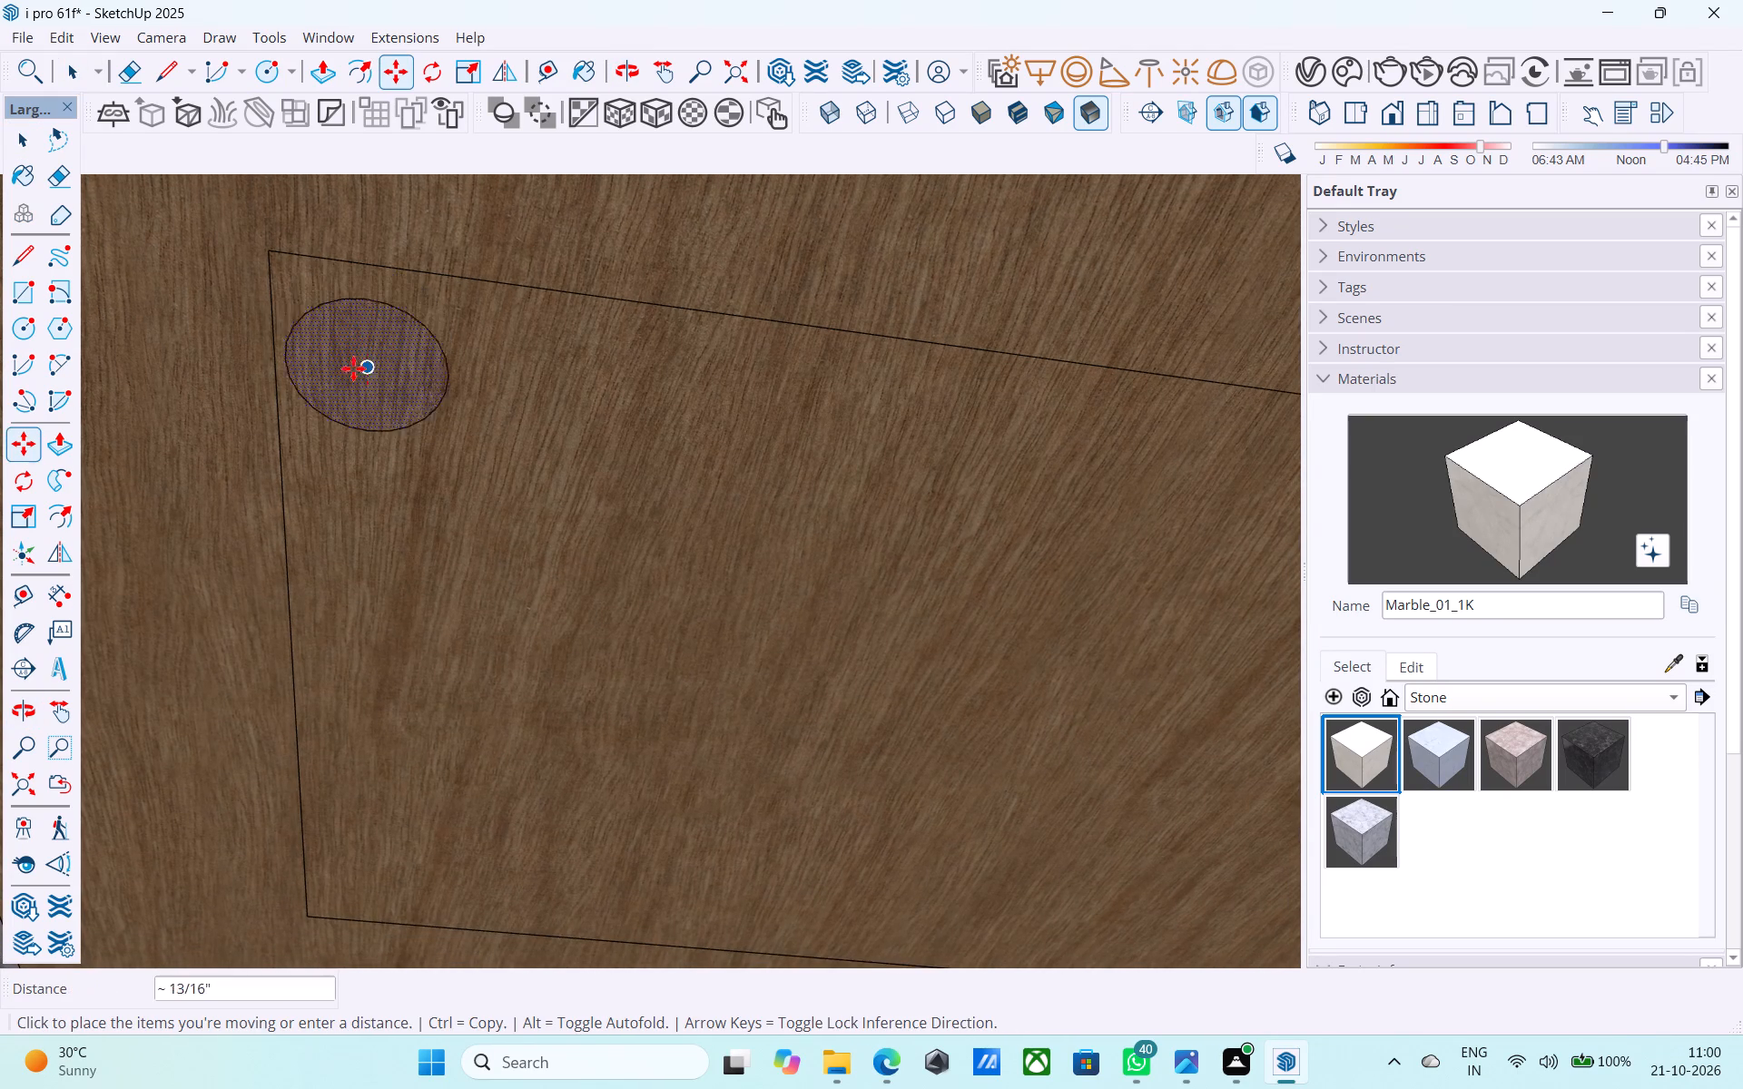
left_click(361, 337)
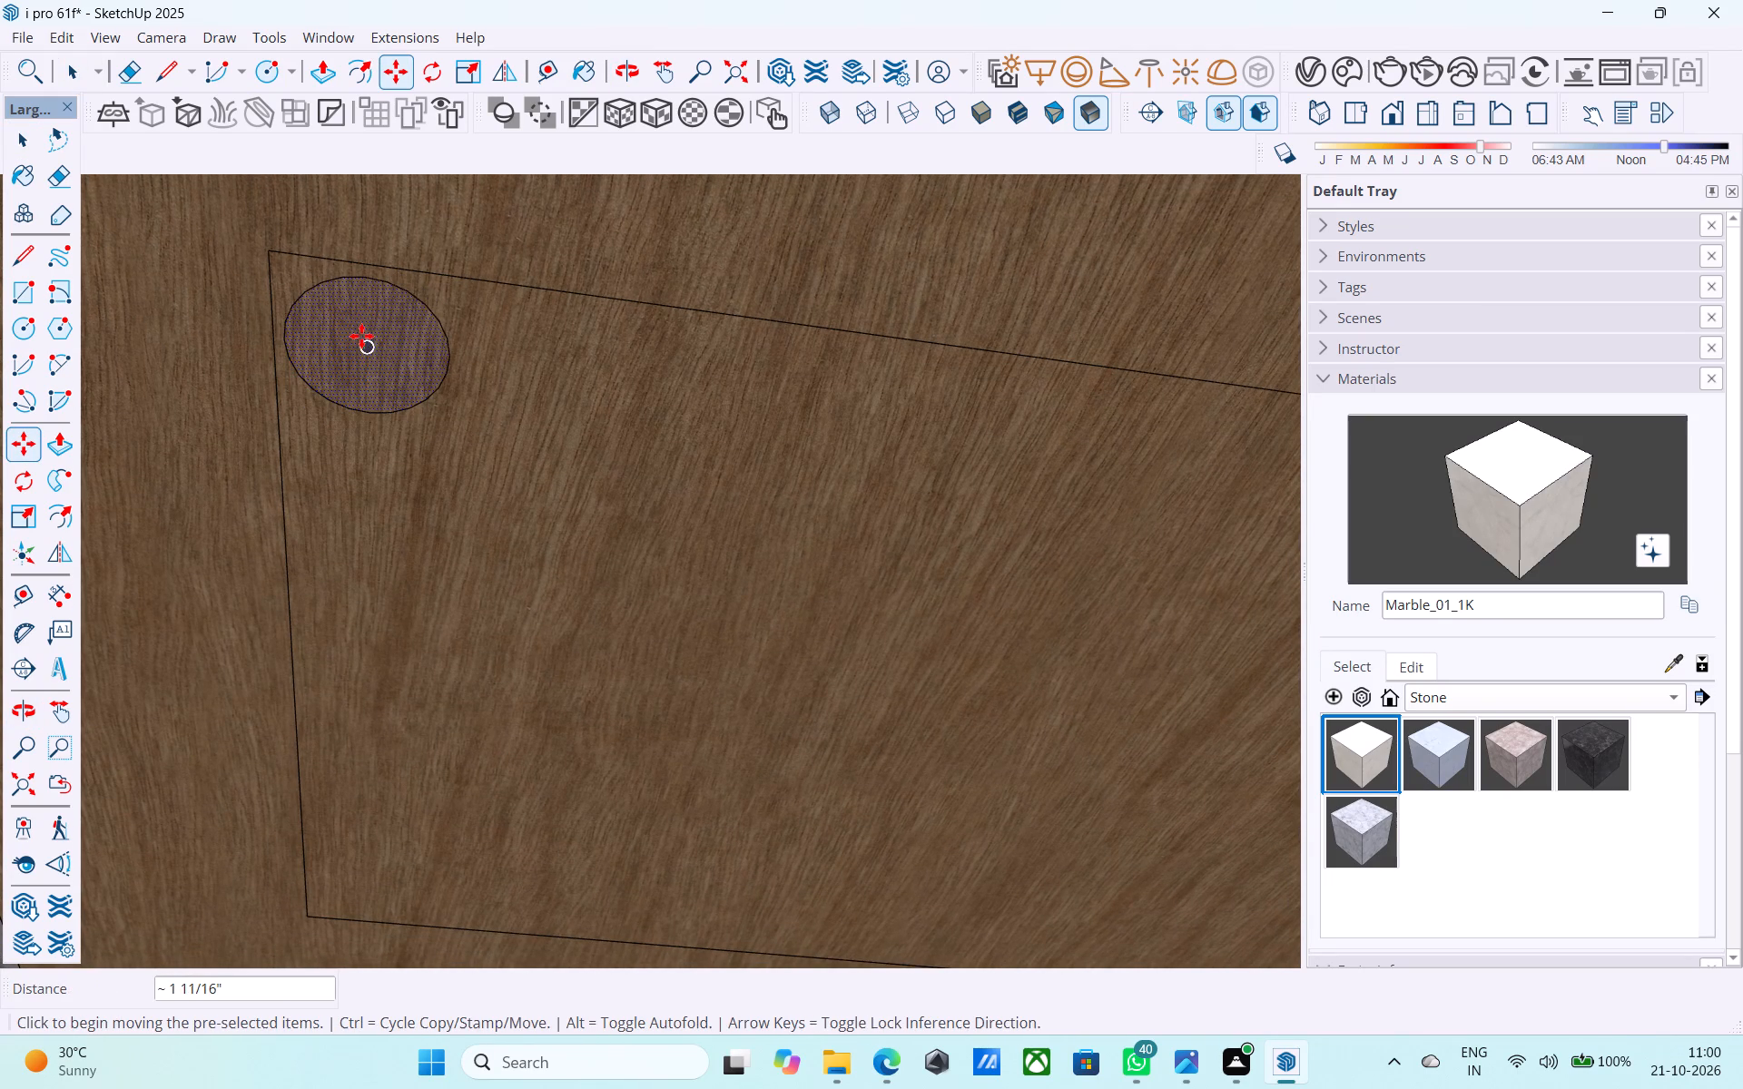
Copy the circular face about 3' 1 7/8" straight back to the inset rectangle's rear corner on the same side.
scroll(361, 336, "down", 10)
key("m")
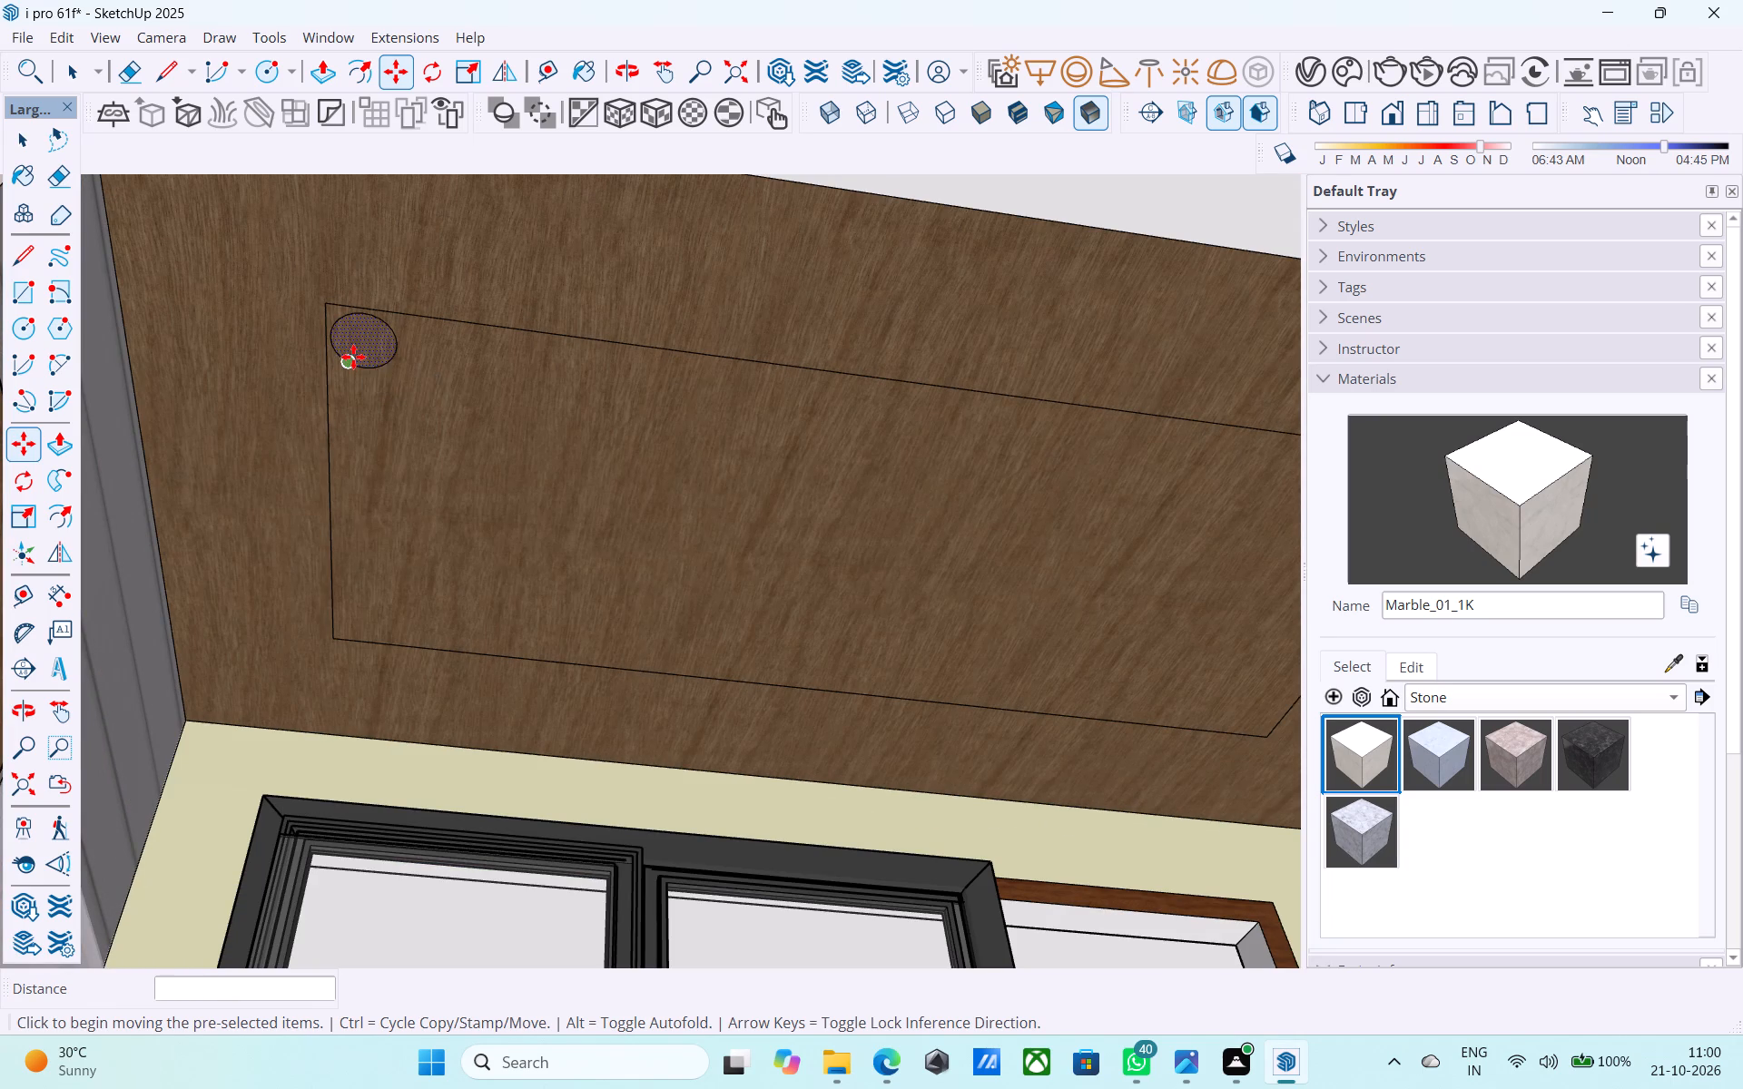
left_click(356, 346)
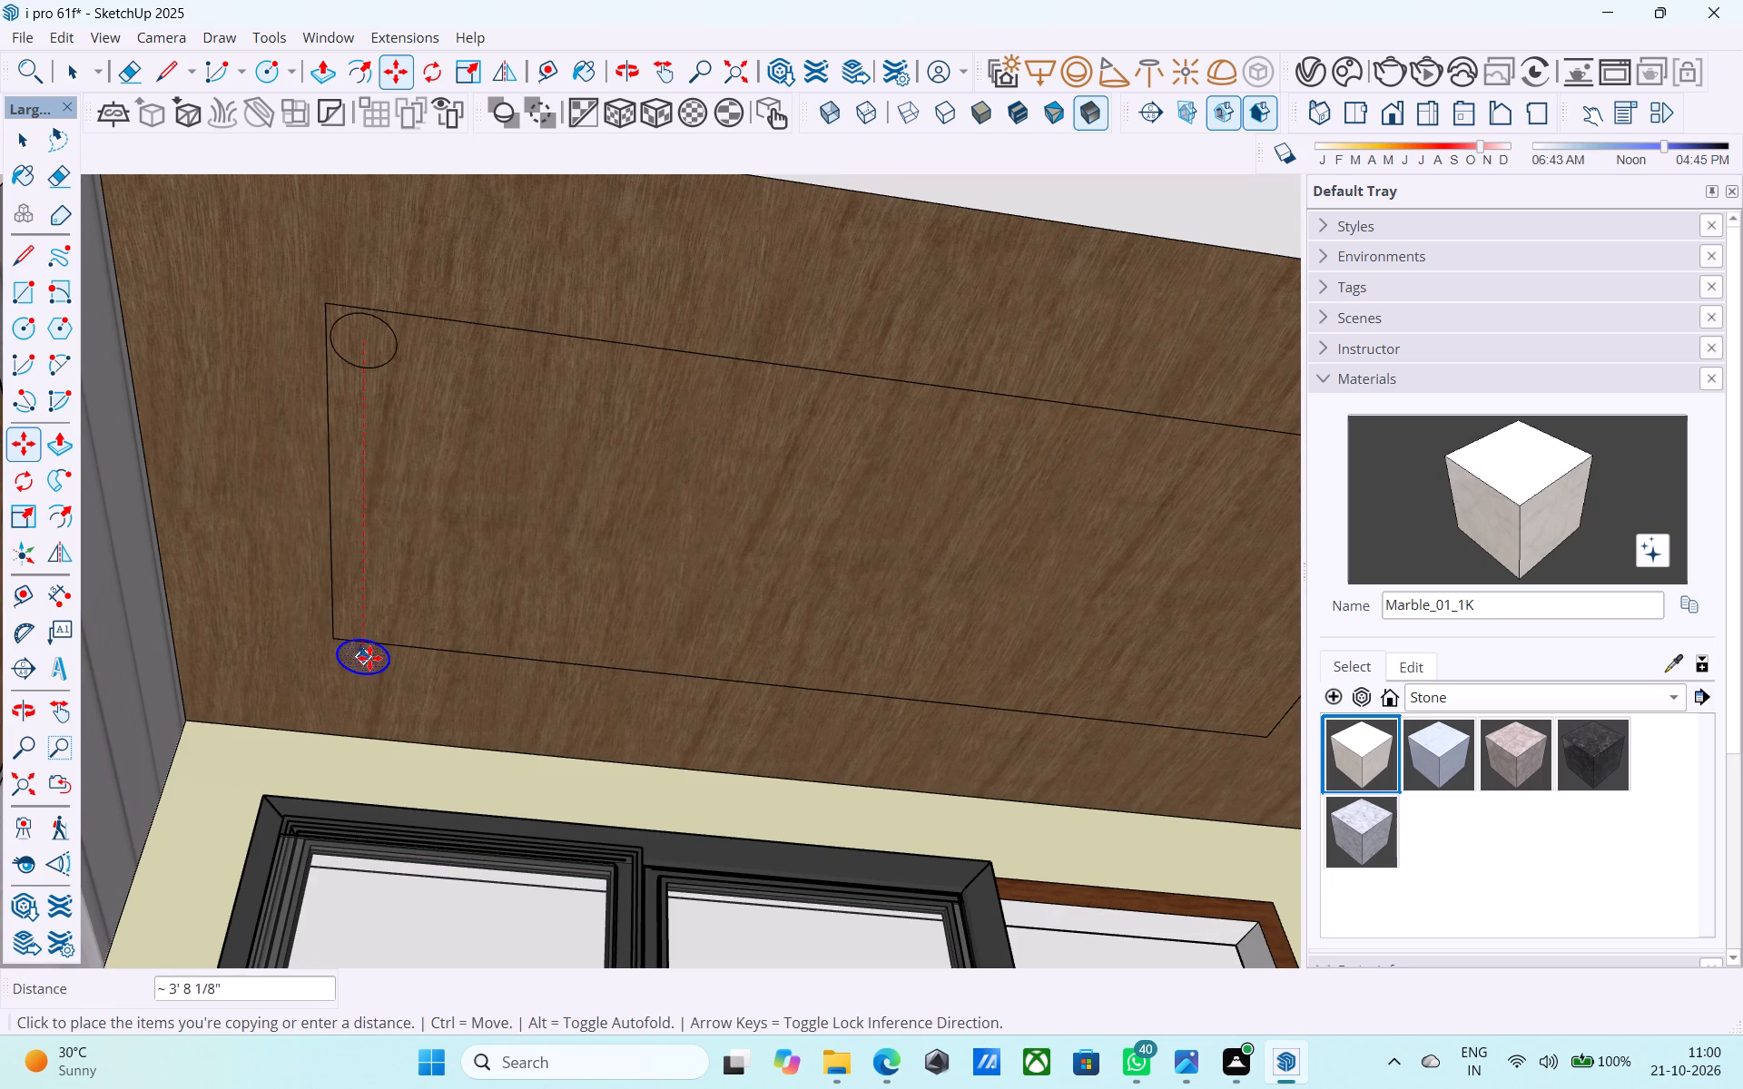
scroll(369, 634, "up", 3)
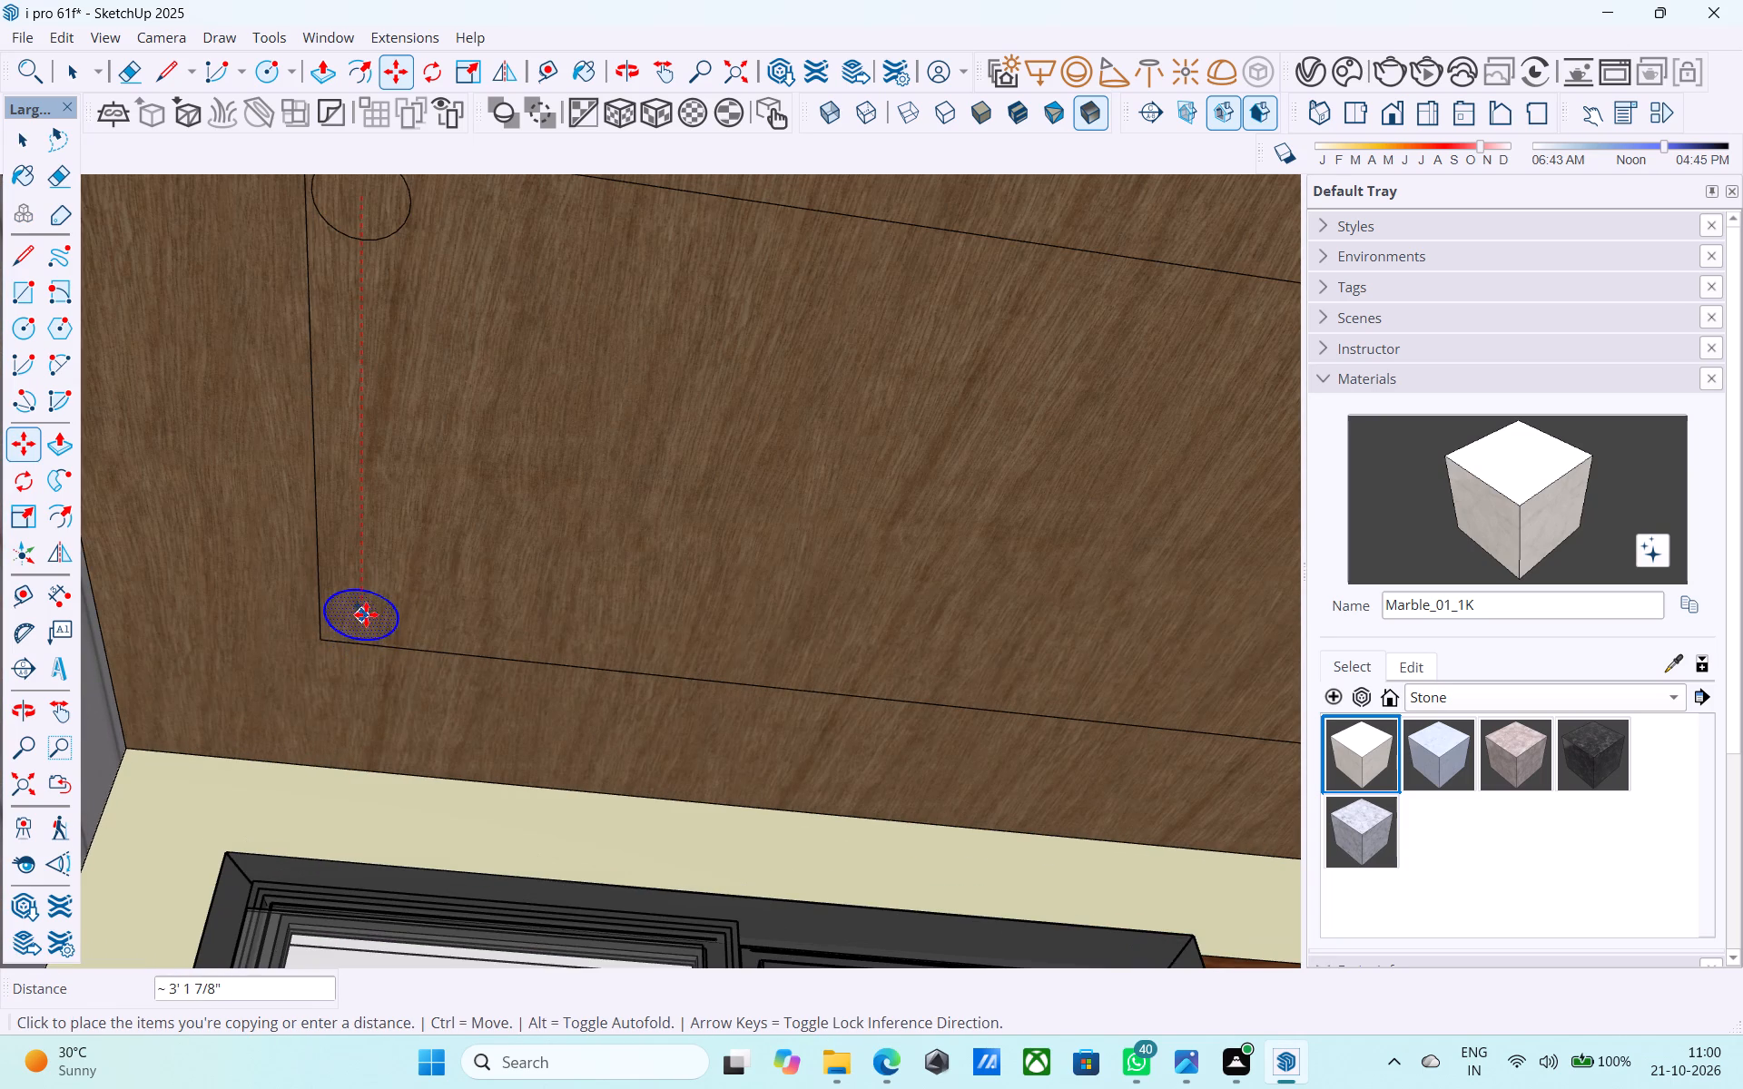
left_click(366, 614)
scroll(368, 602, "down", 11)
key("space")
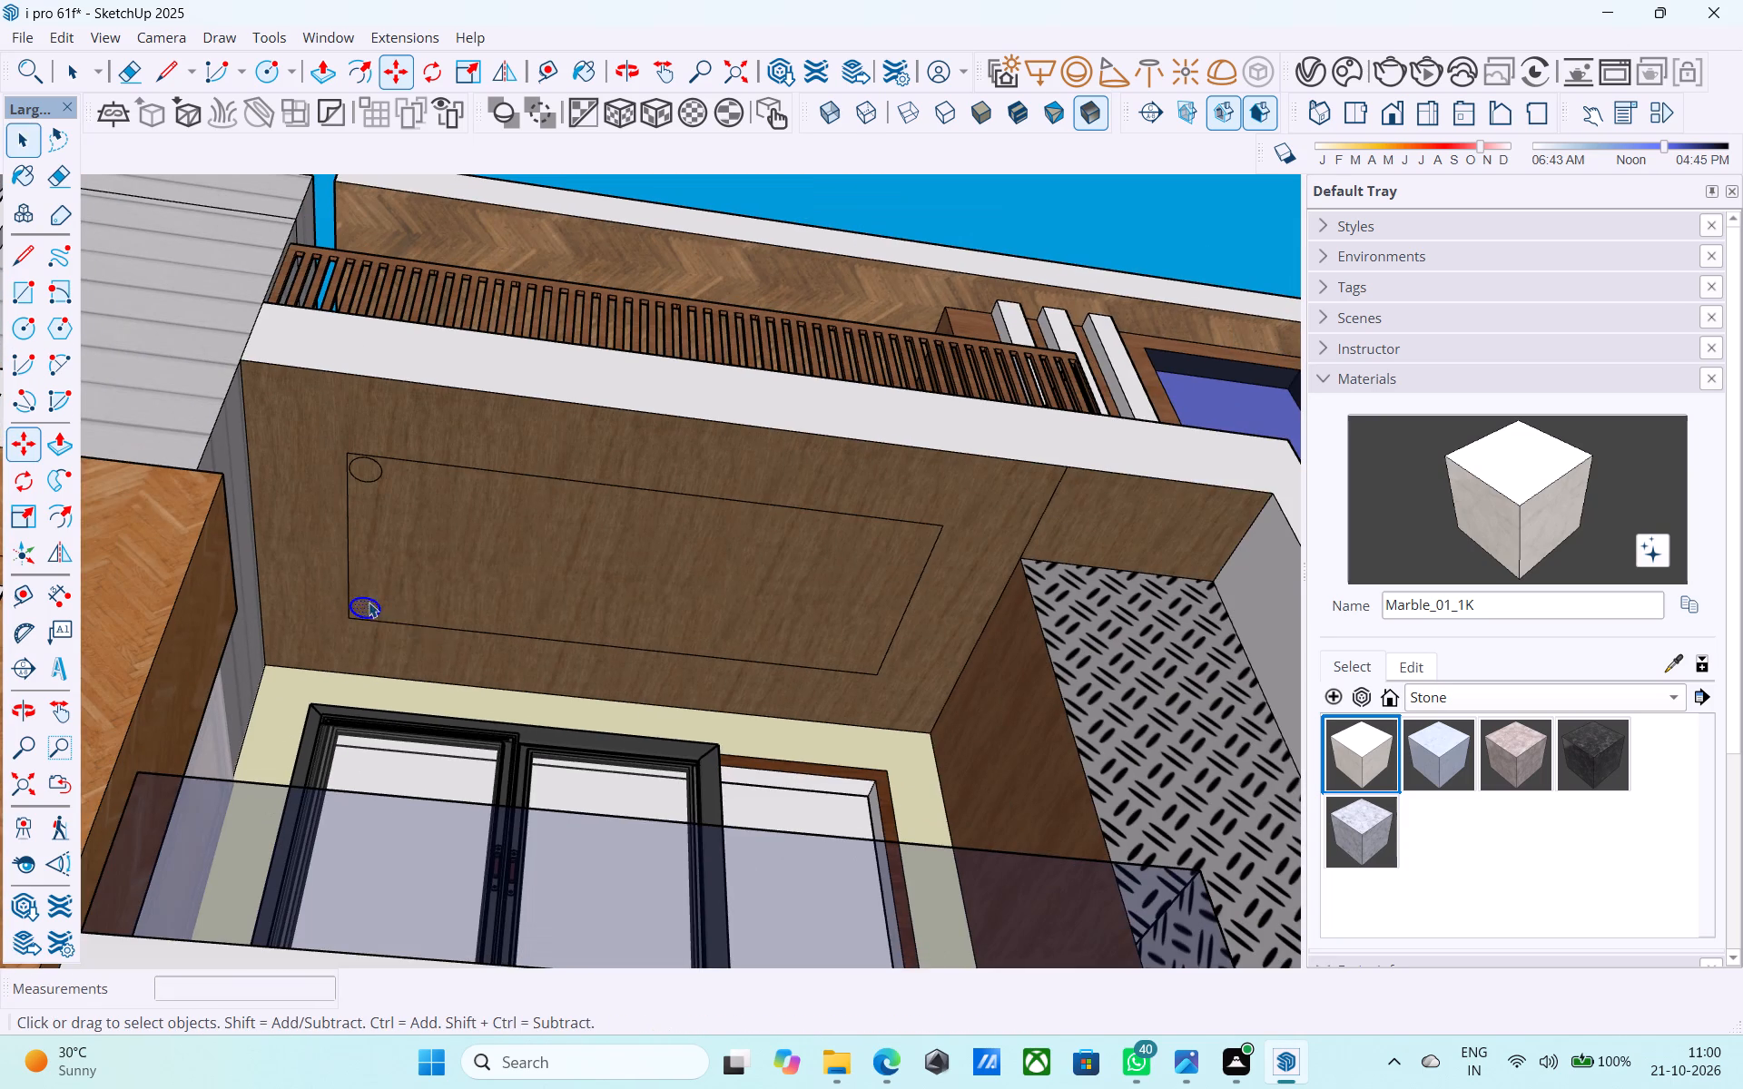
Copy both circular faces about 8' 10 9/16" along the inset rectangle to the corners at its opposite end.
scroll(366, 501, "up", 4)
left_click(358, 440)
scroll(362, 588, "up", 1)
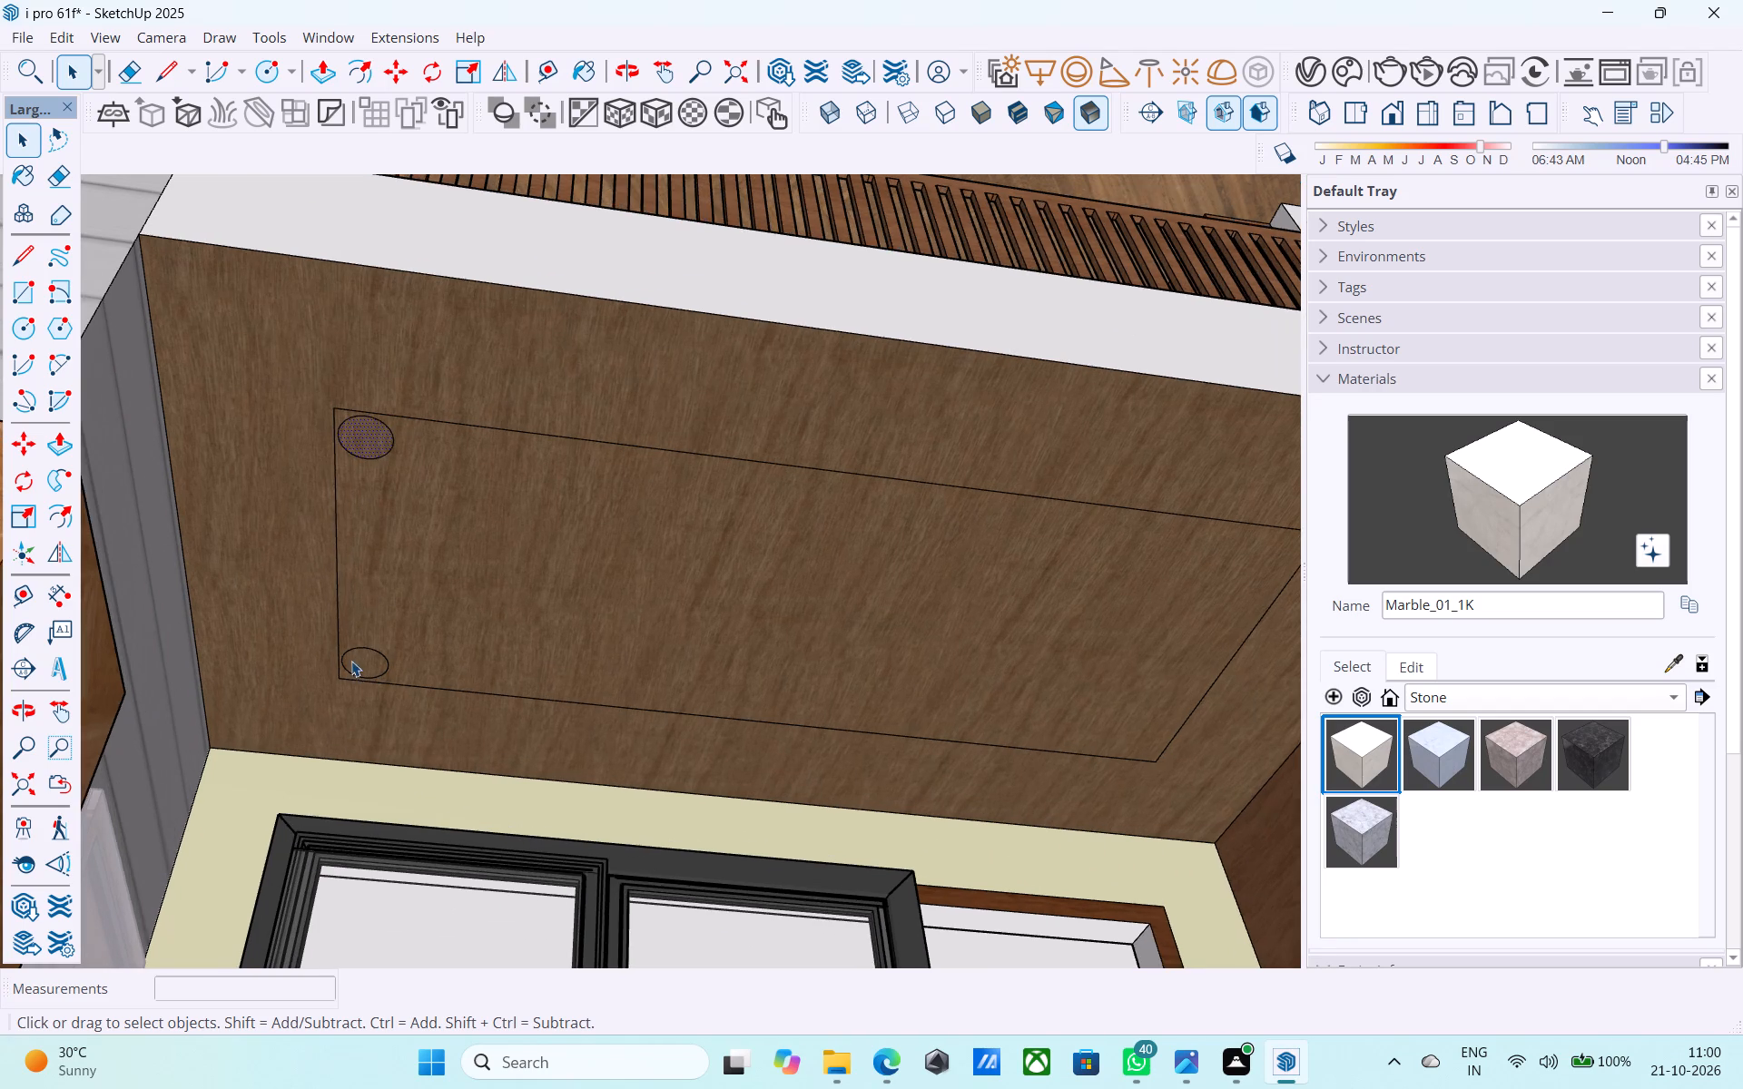
scroll(350, 672, "up", 3)
left_click(373, 667, "shift")
scroll(382, 501, "down", 6, "shift")
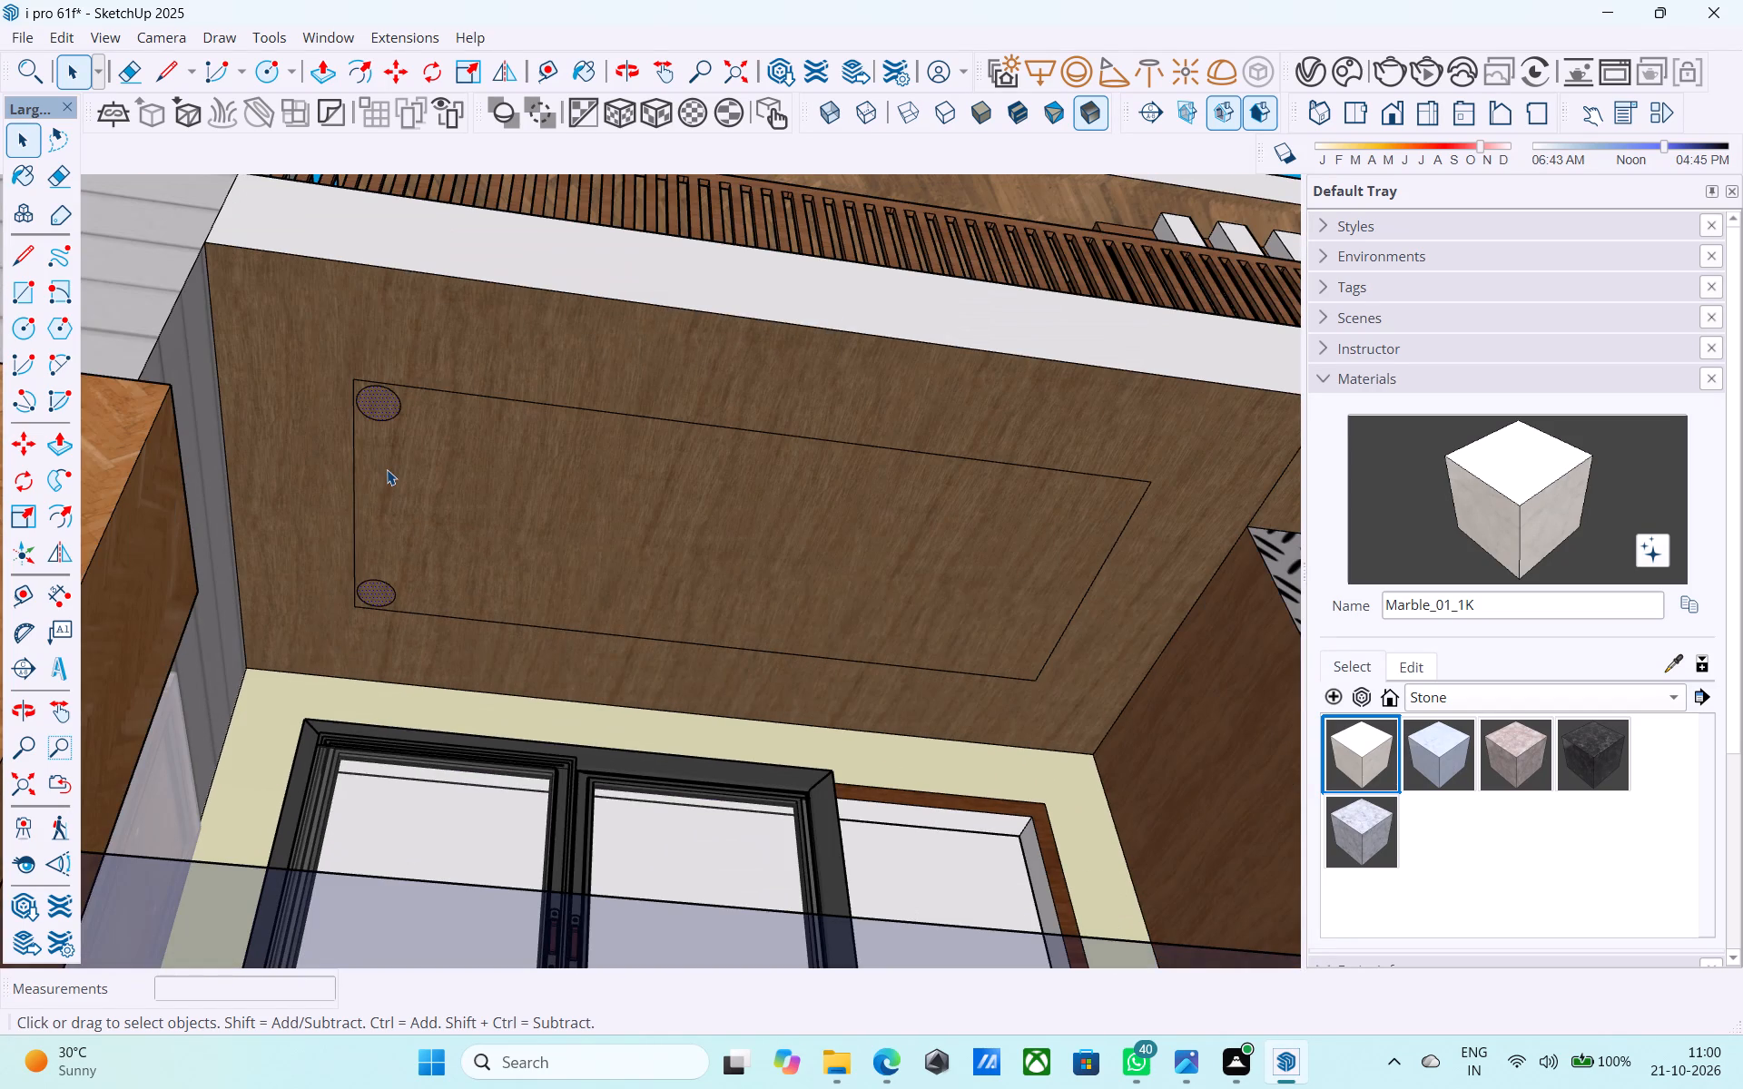
key("m")
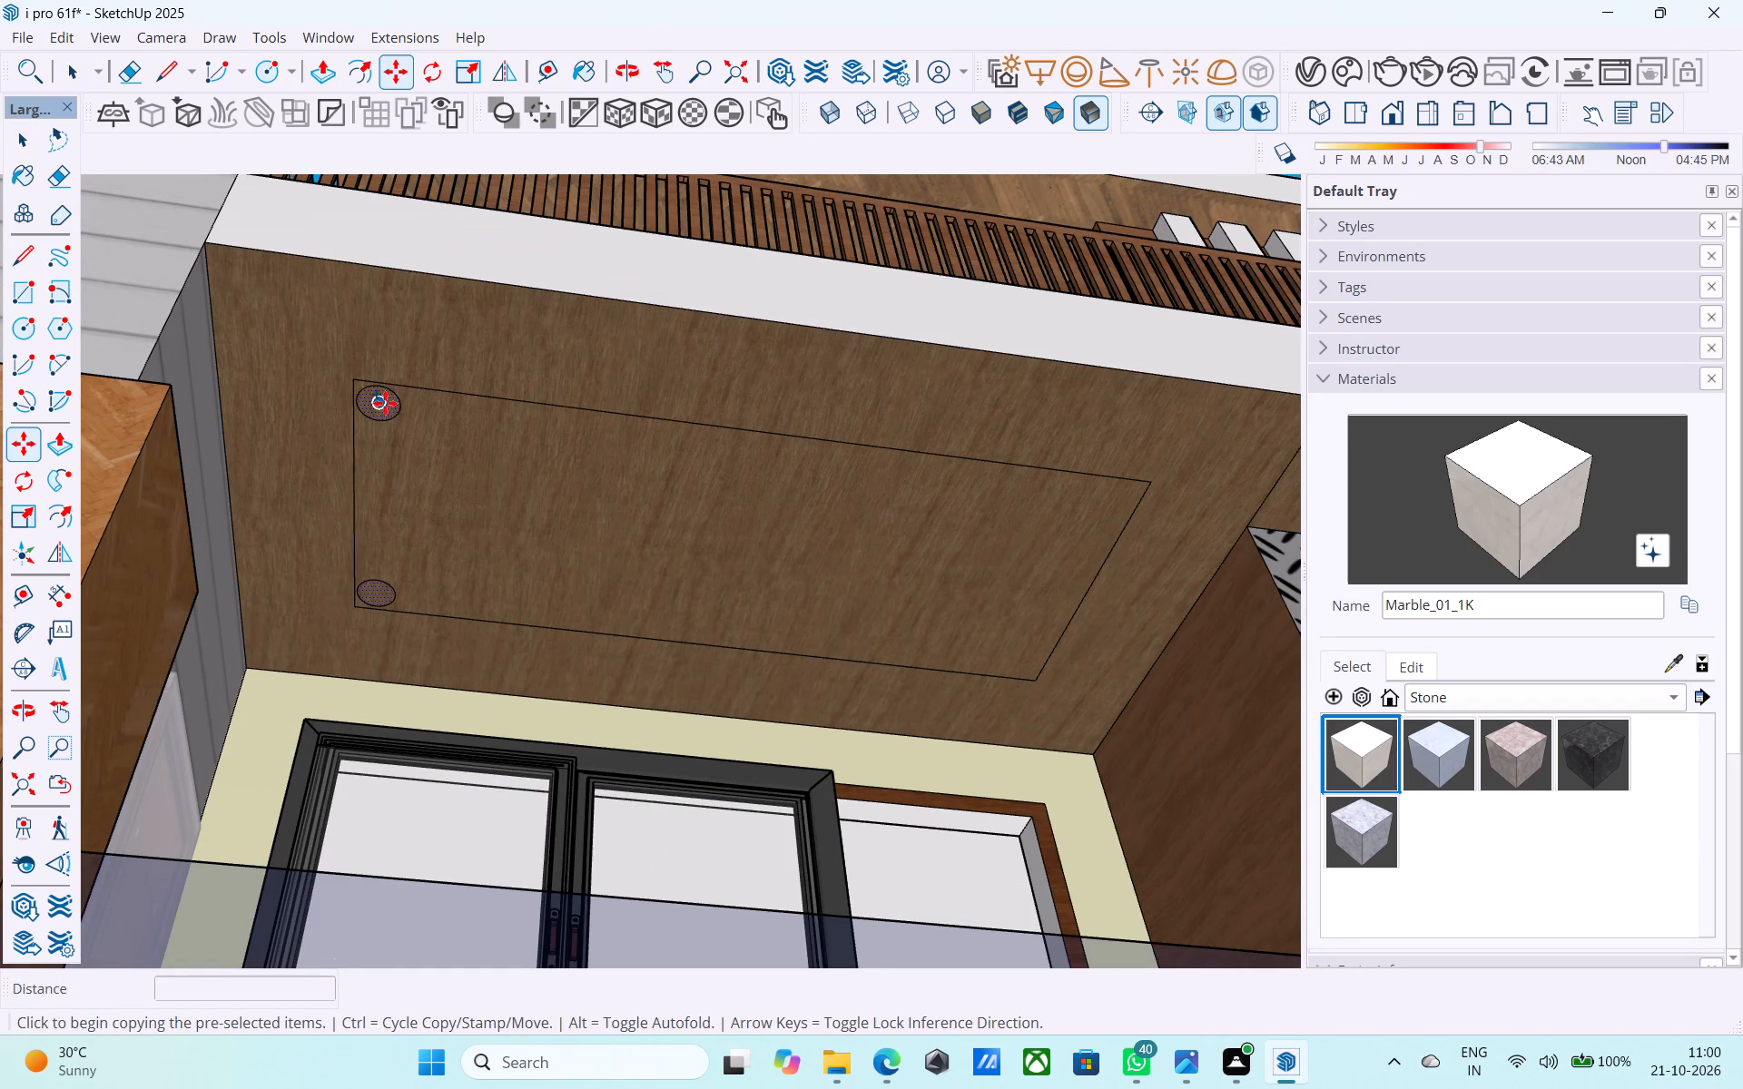
left_click(386, 406)
middle_click_drag(695, 474, 394, 387, "shift")
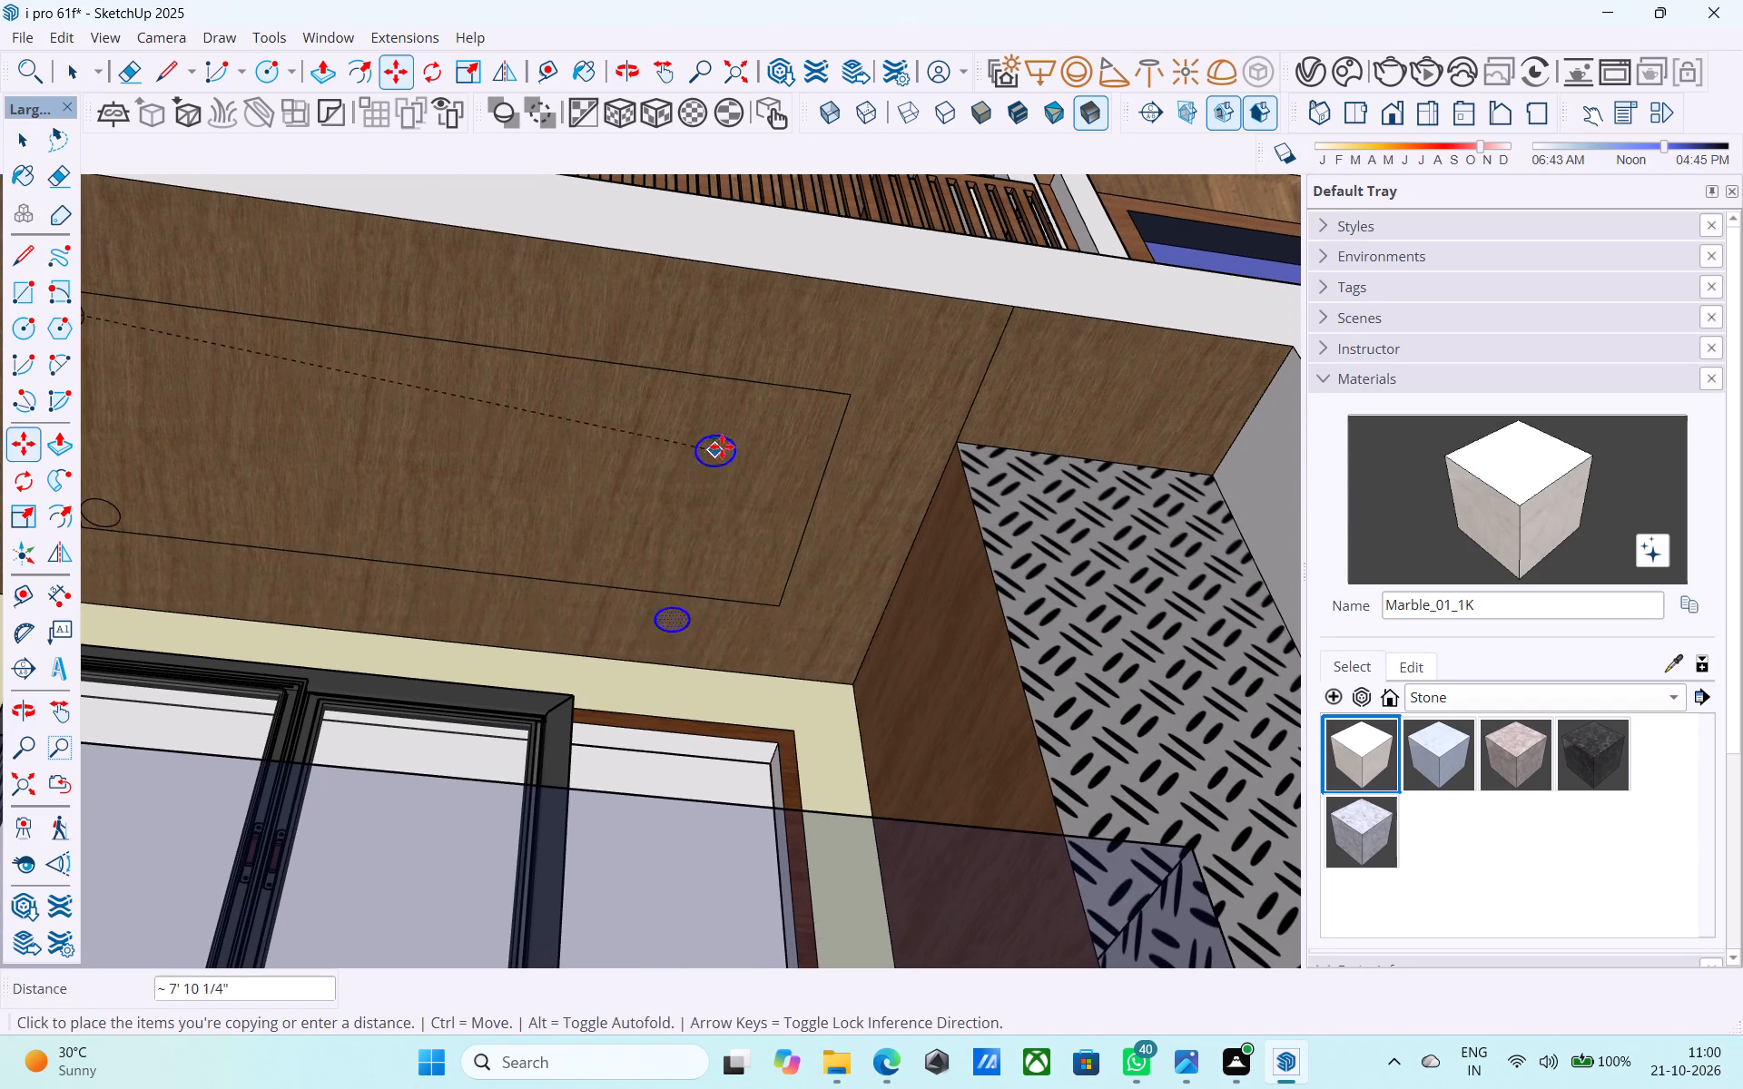
scroll(792, 401, "up", 3)
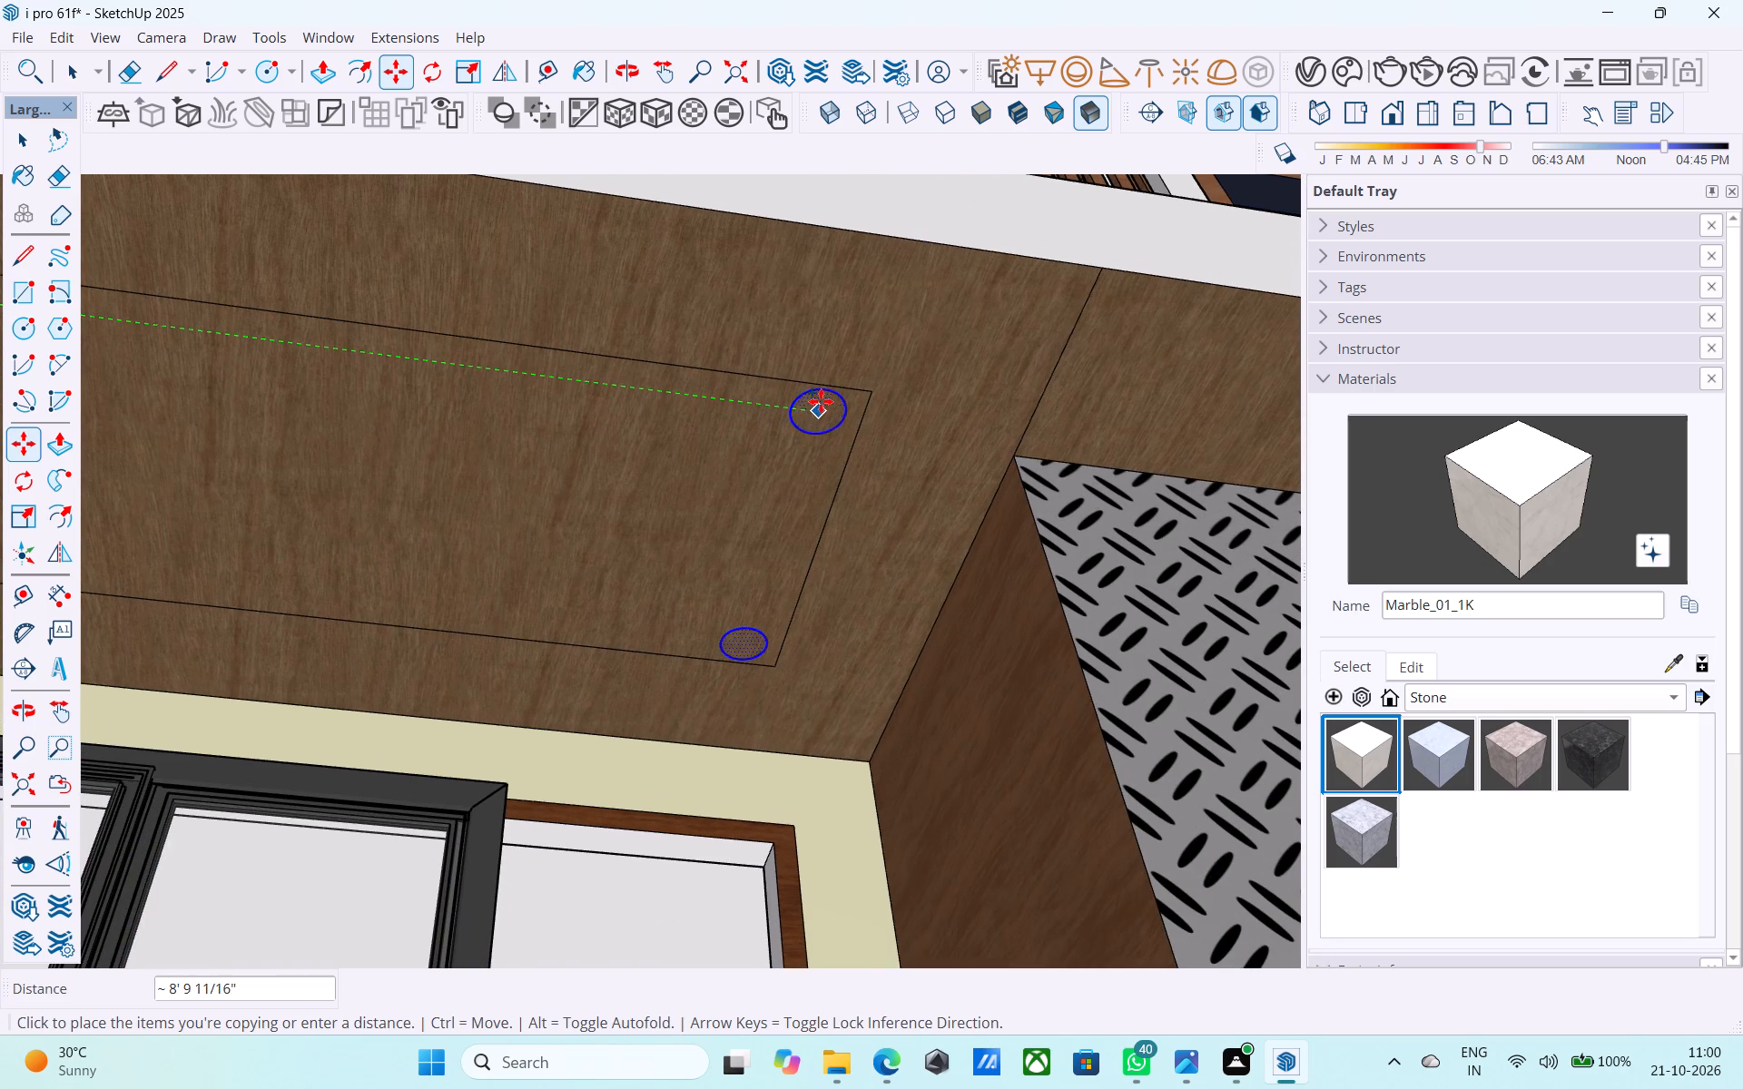
left_click(828, 402)
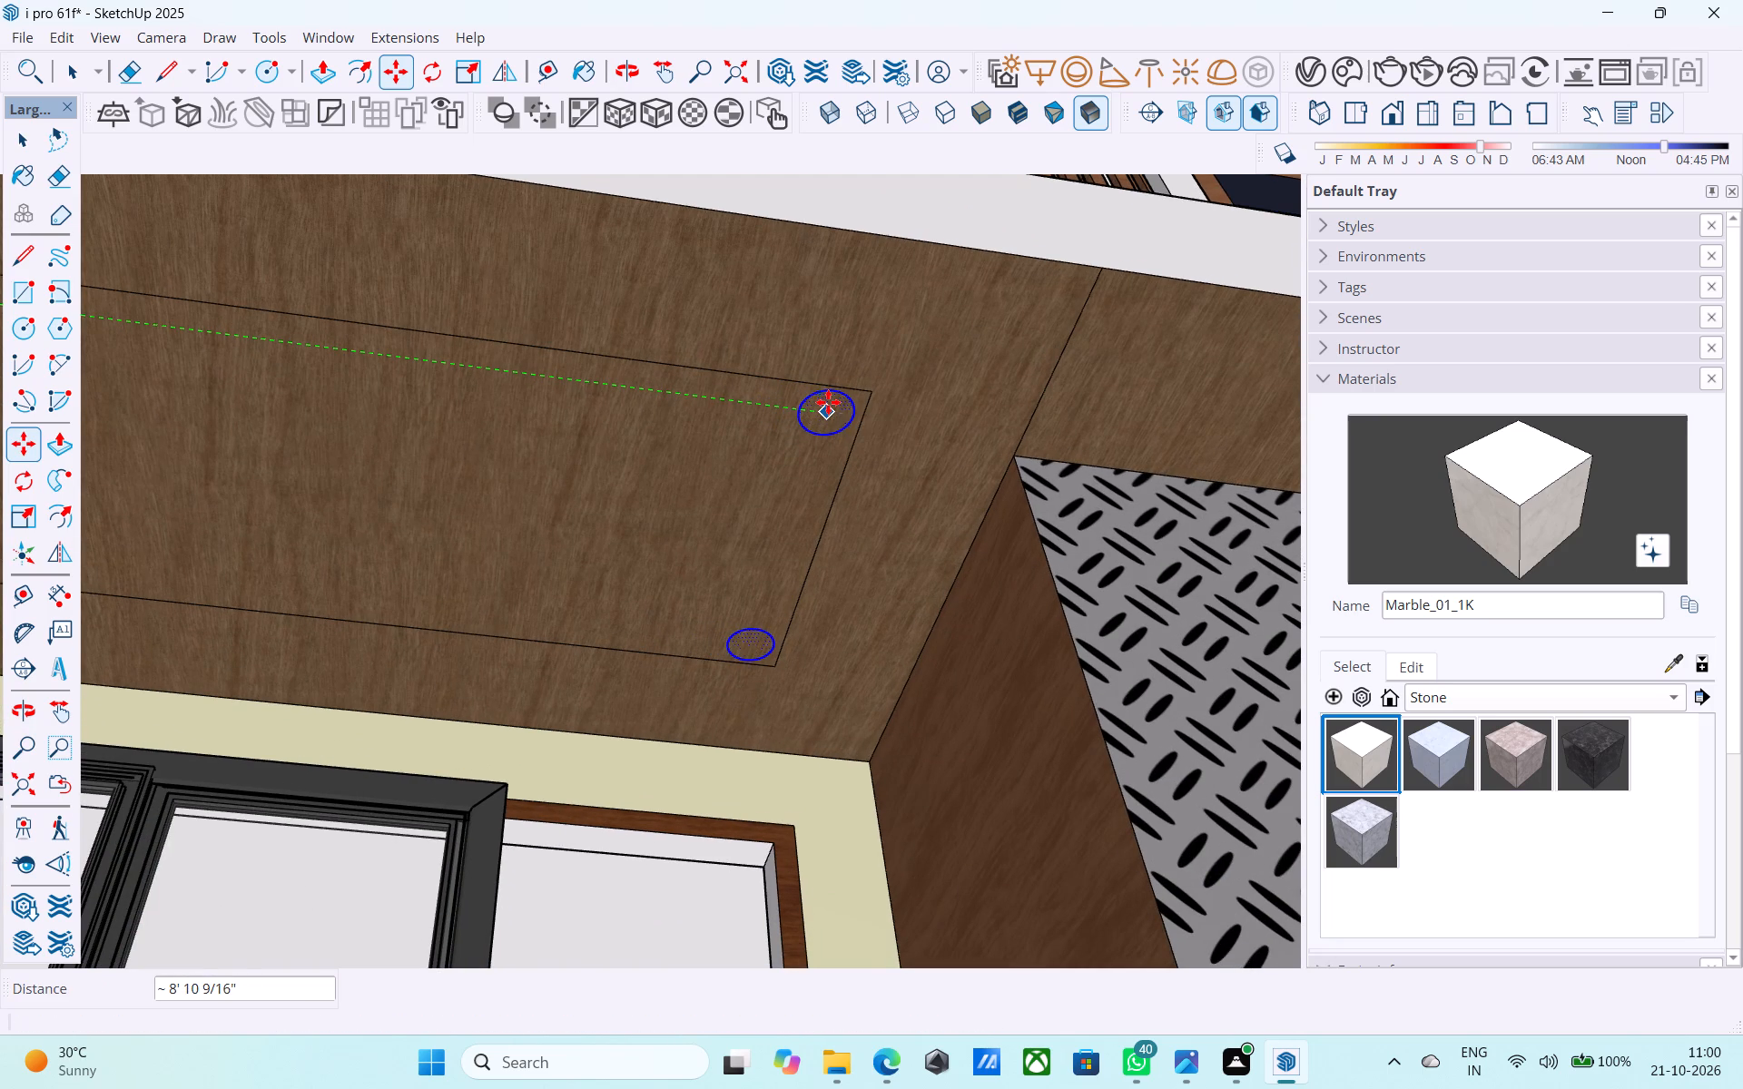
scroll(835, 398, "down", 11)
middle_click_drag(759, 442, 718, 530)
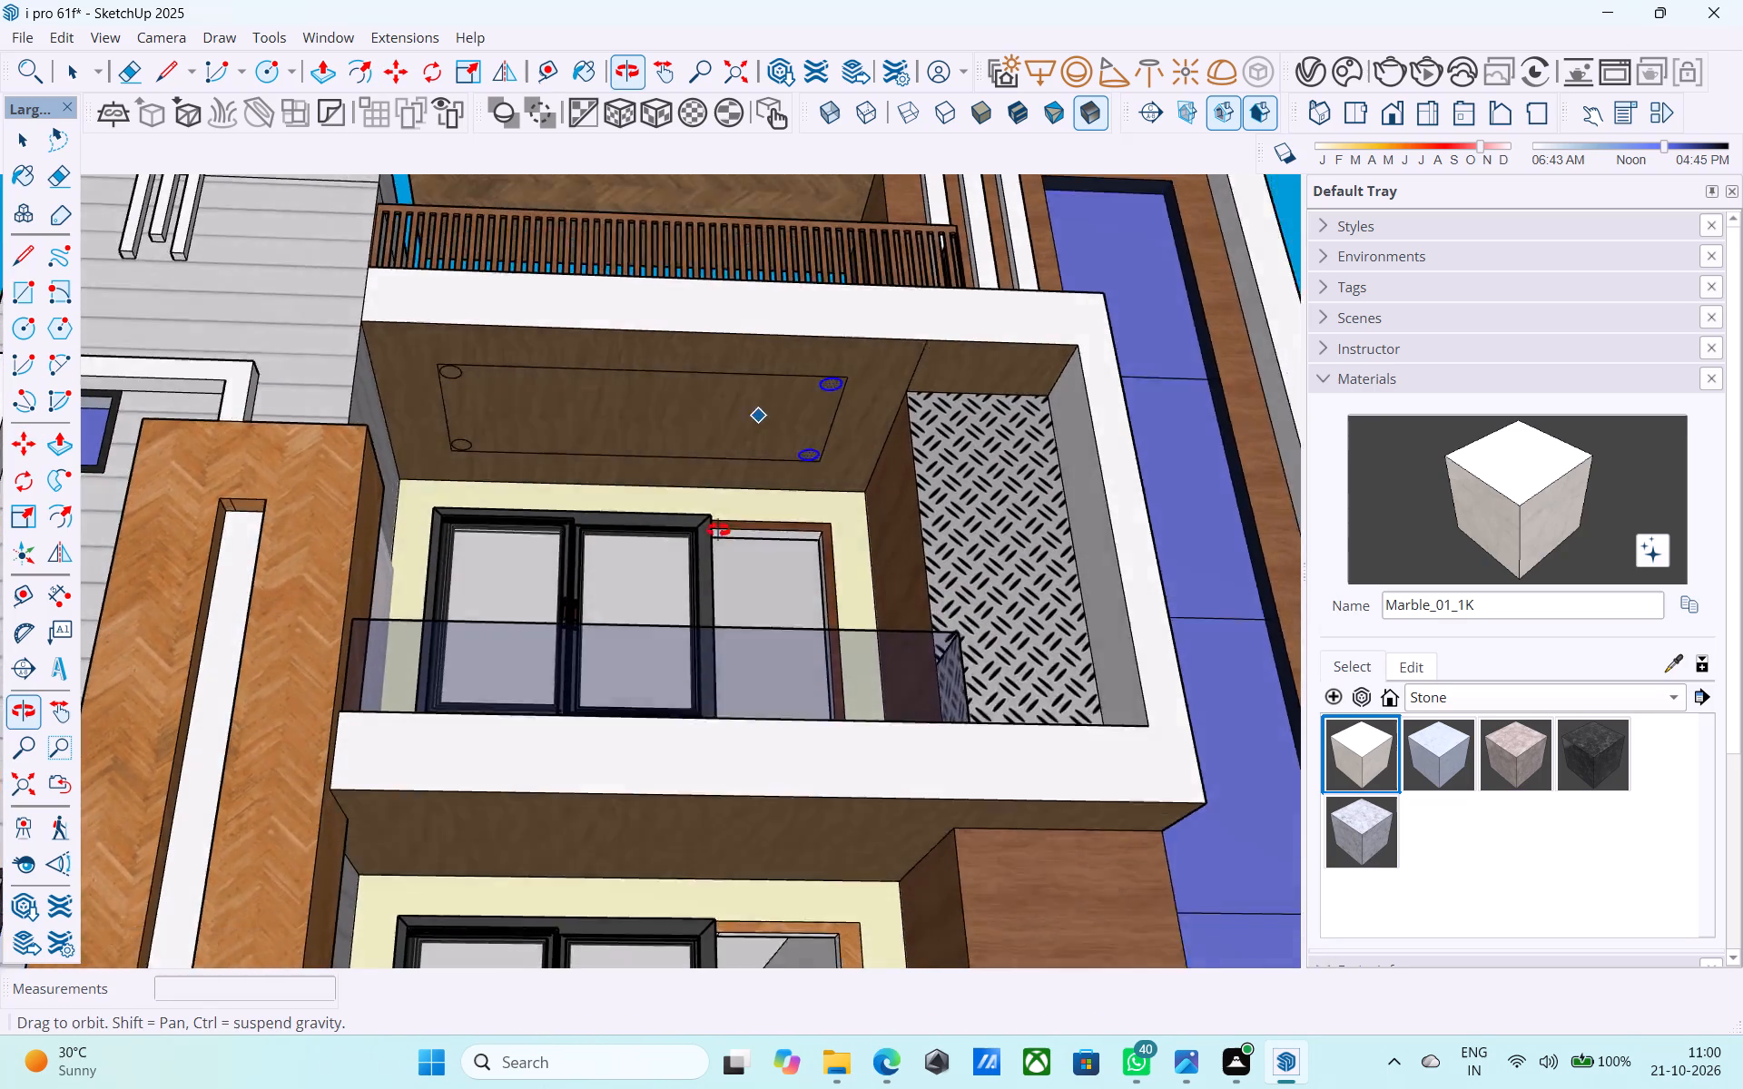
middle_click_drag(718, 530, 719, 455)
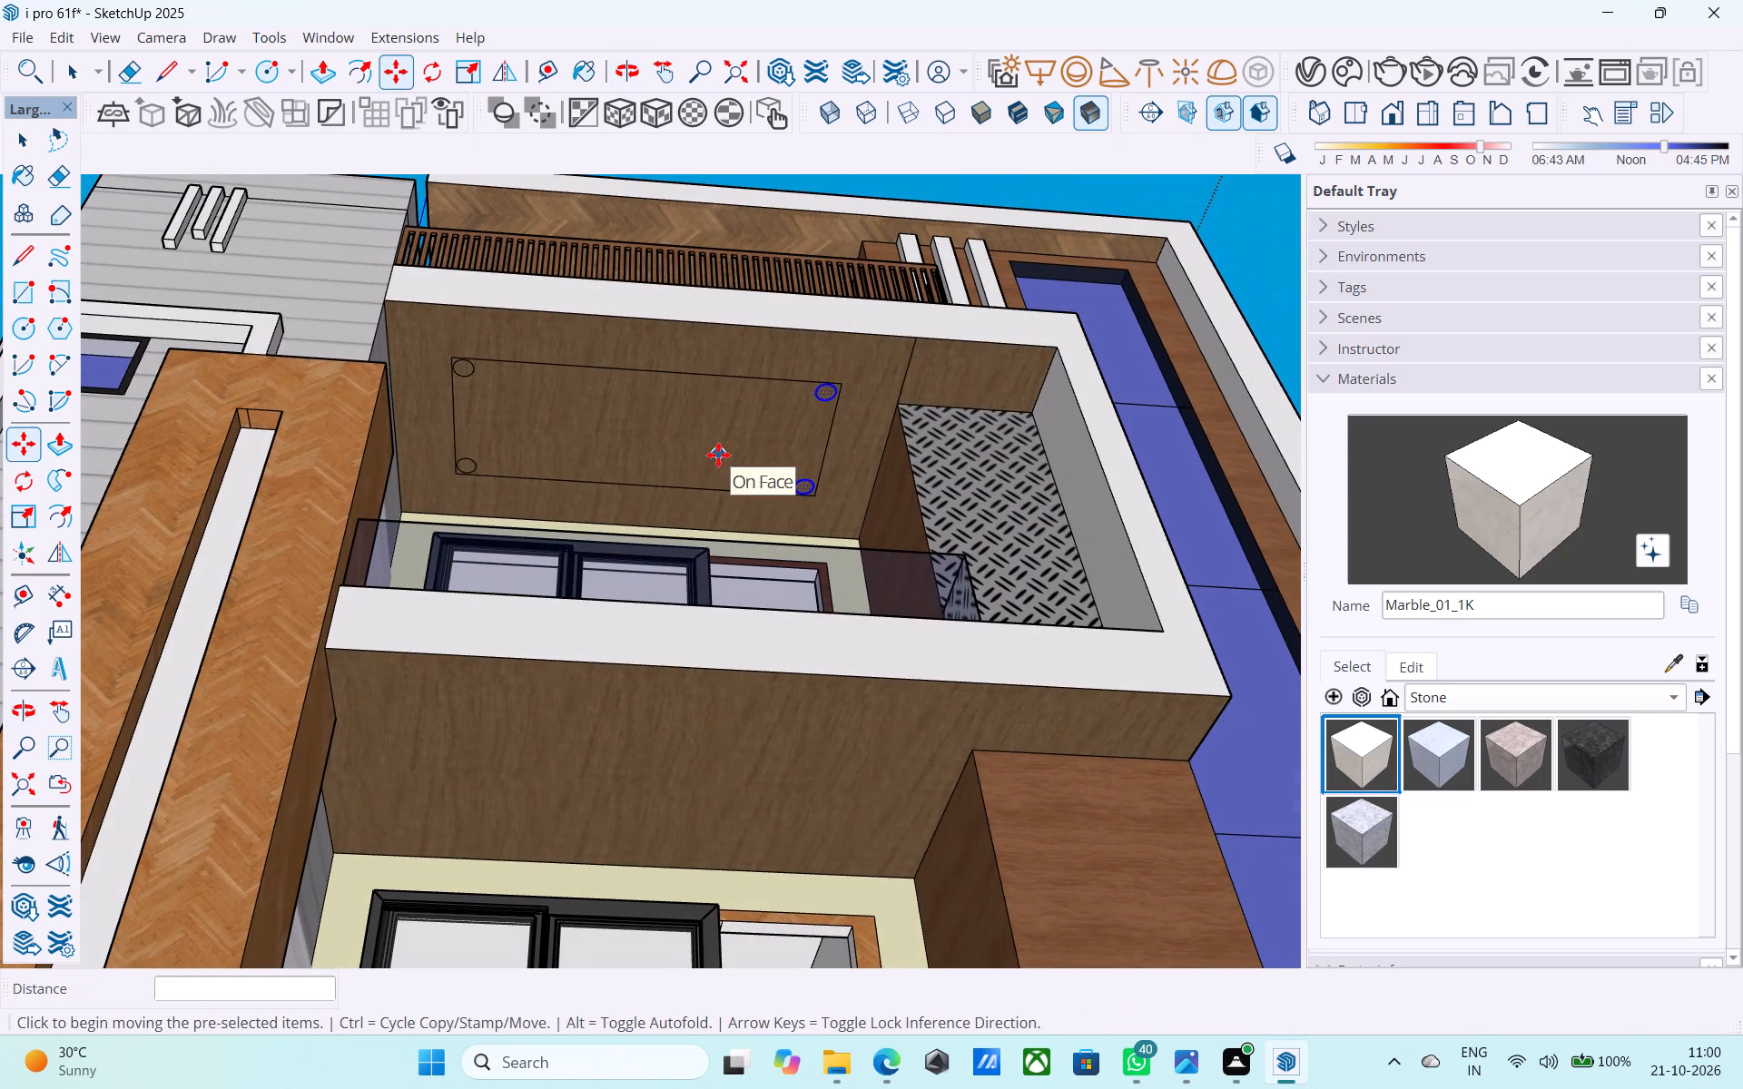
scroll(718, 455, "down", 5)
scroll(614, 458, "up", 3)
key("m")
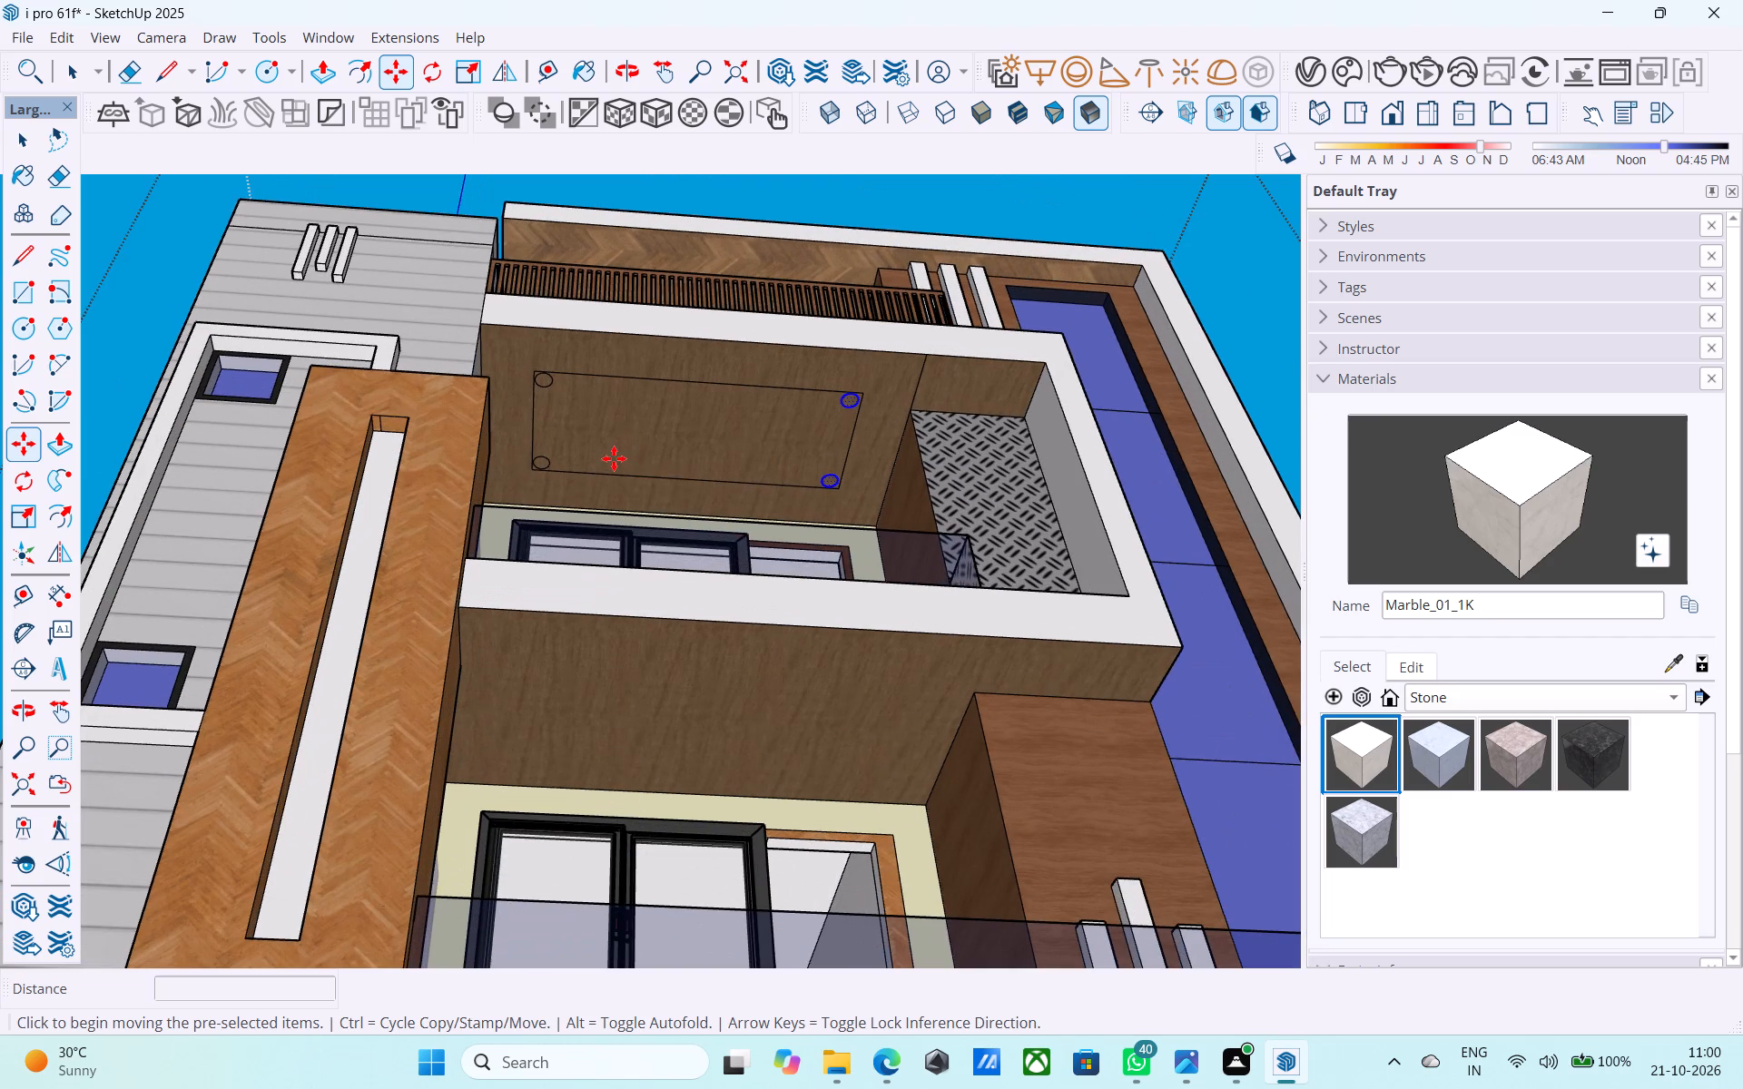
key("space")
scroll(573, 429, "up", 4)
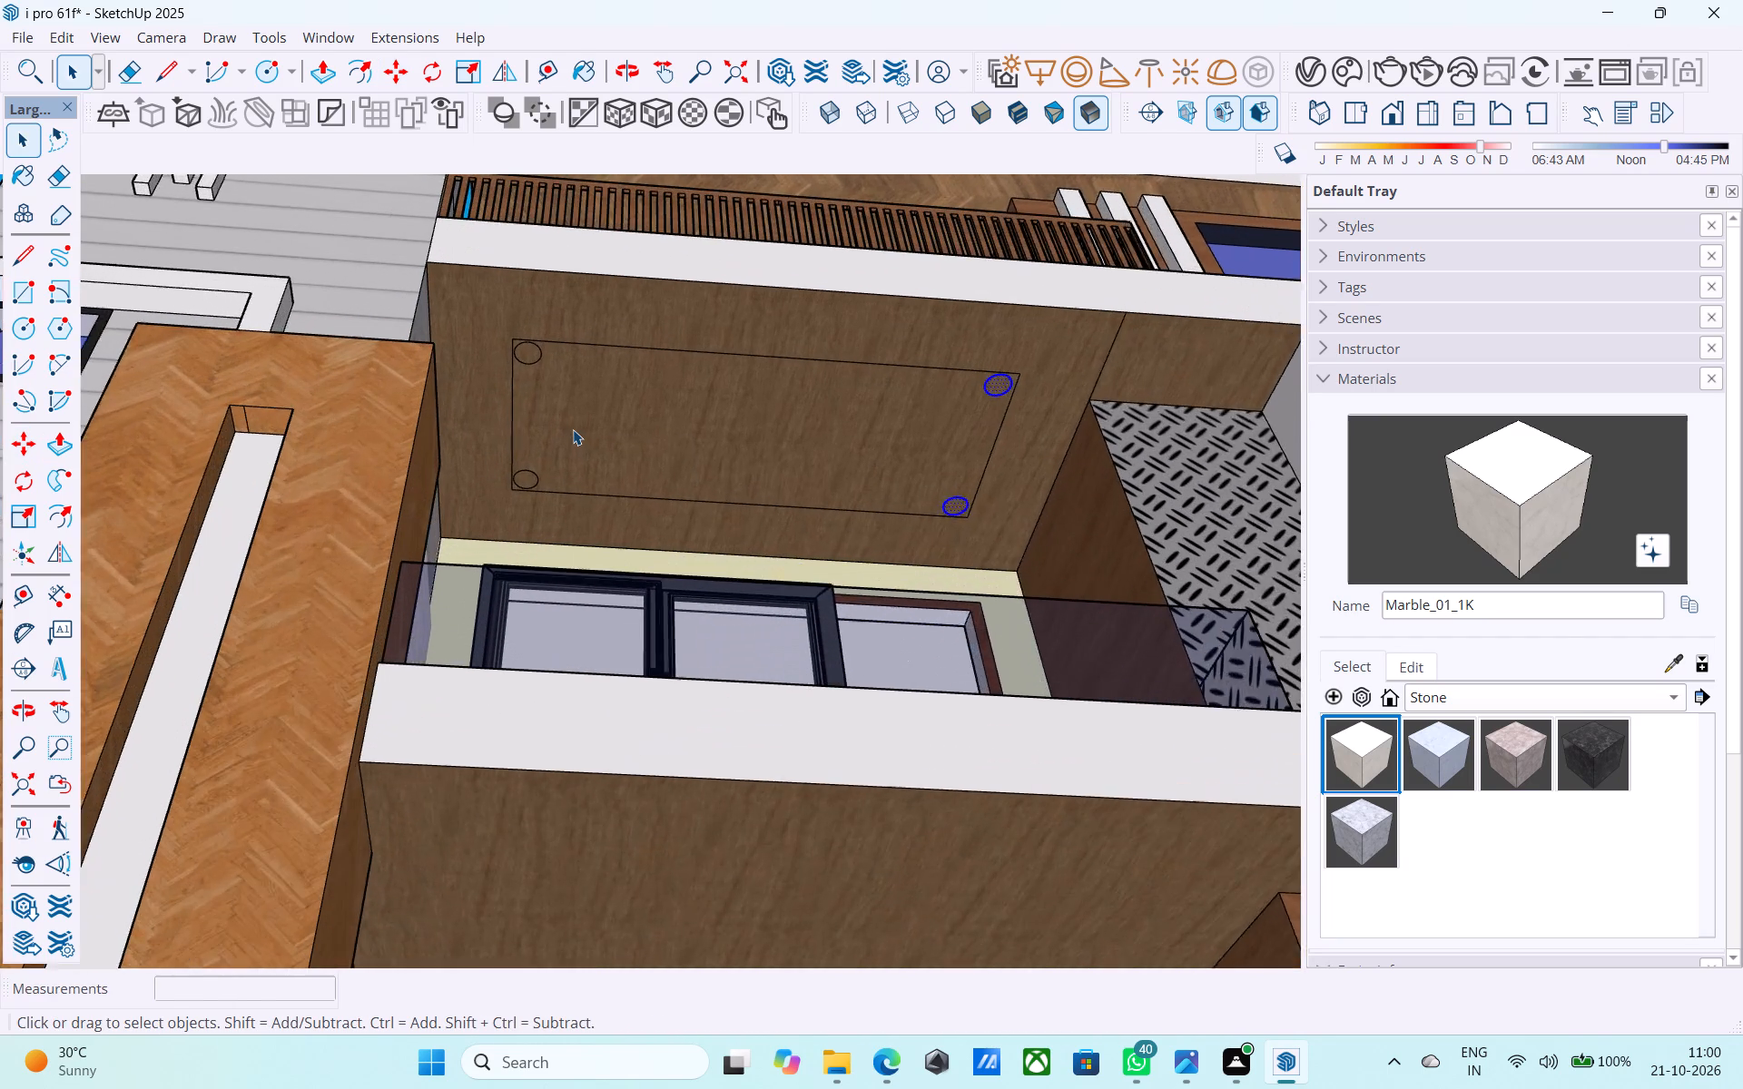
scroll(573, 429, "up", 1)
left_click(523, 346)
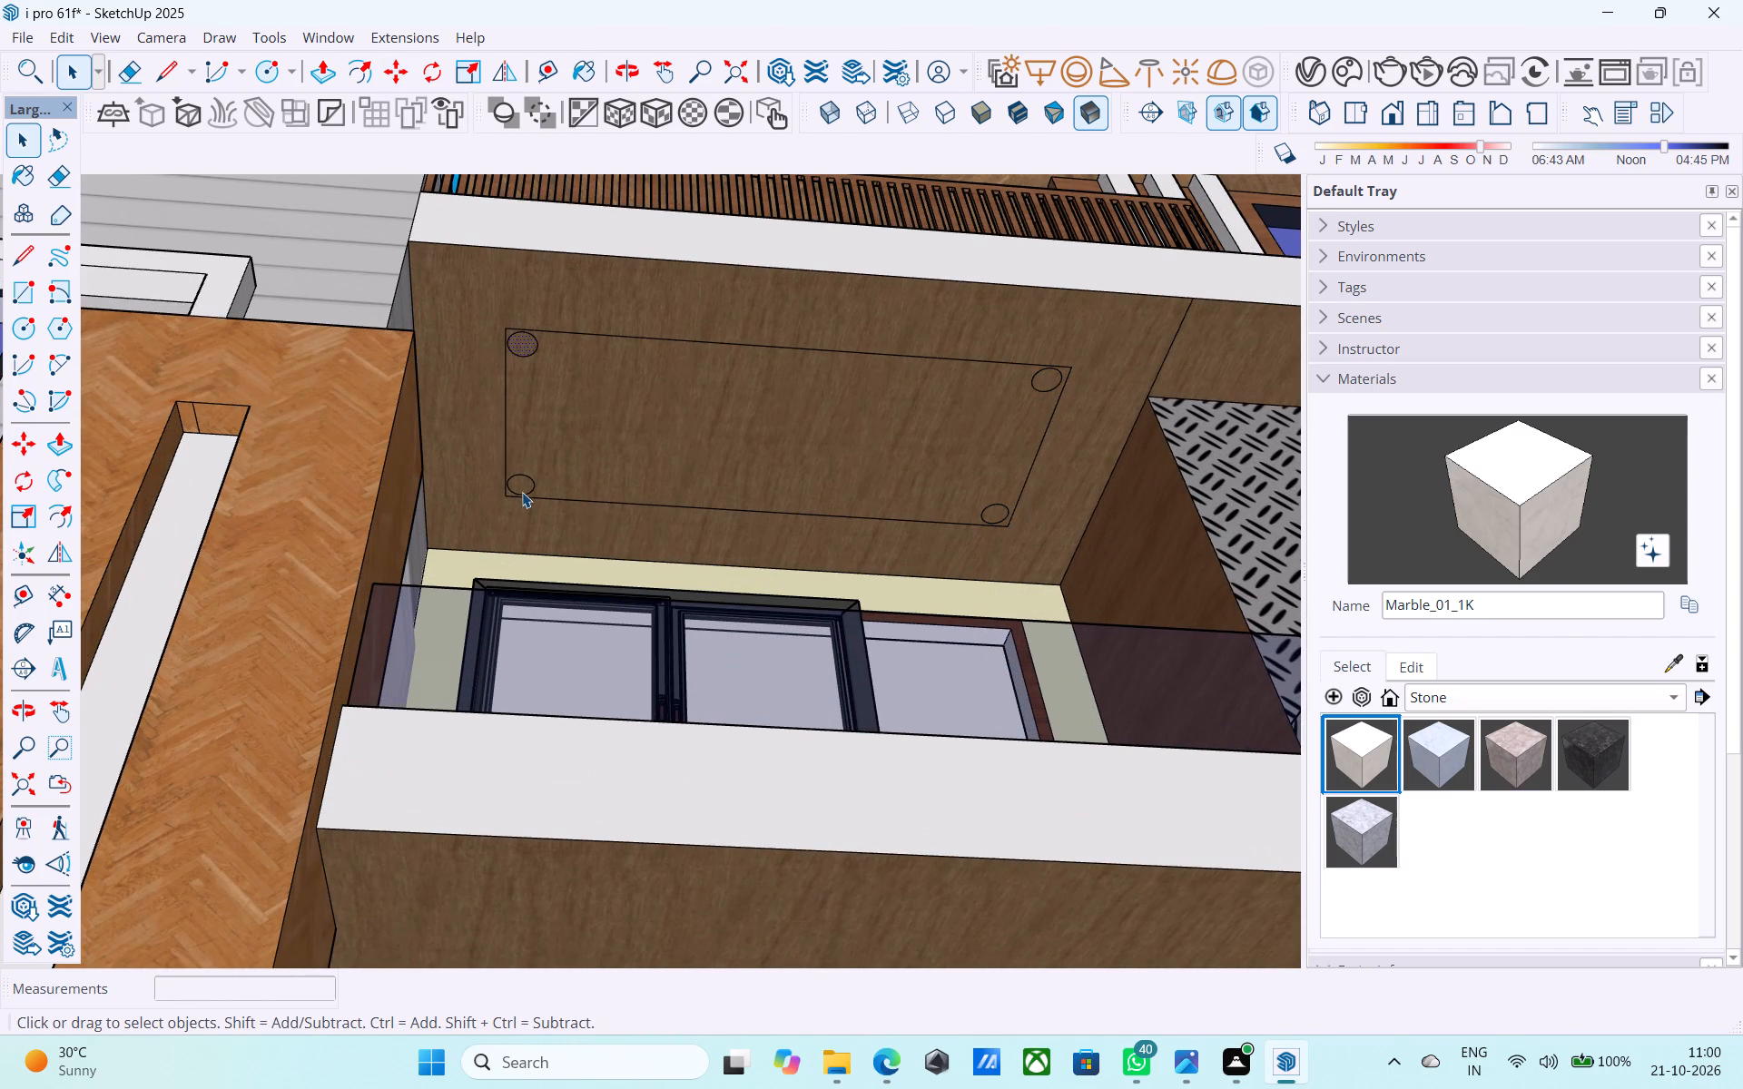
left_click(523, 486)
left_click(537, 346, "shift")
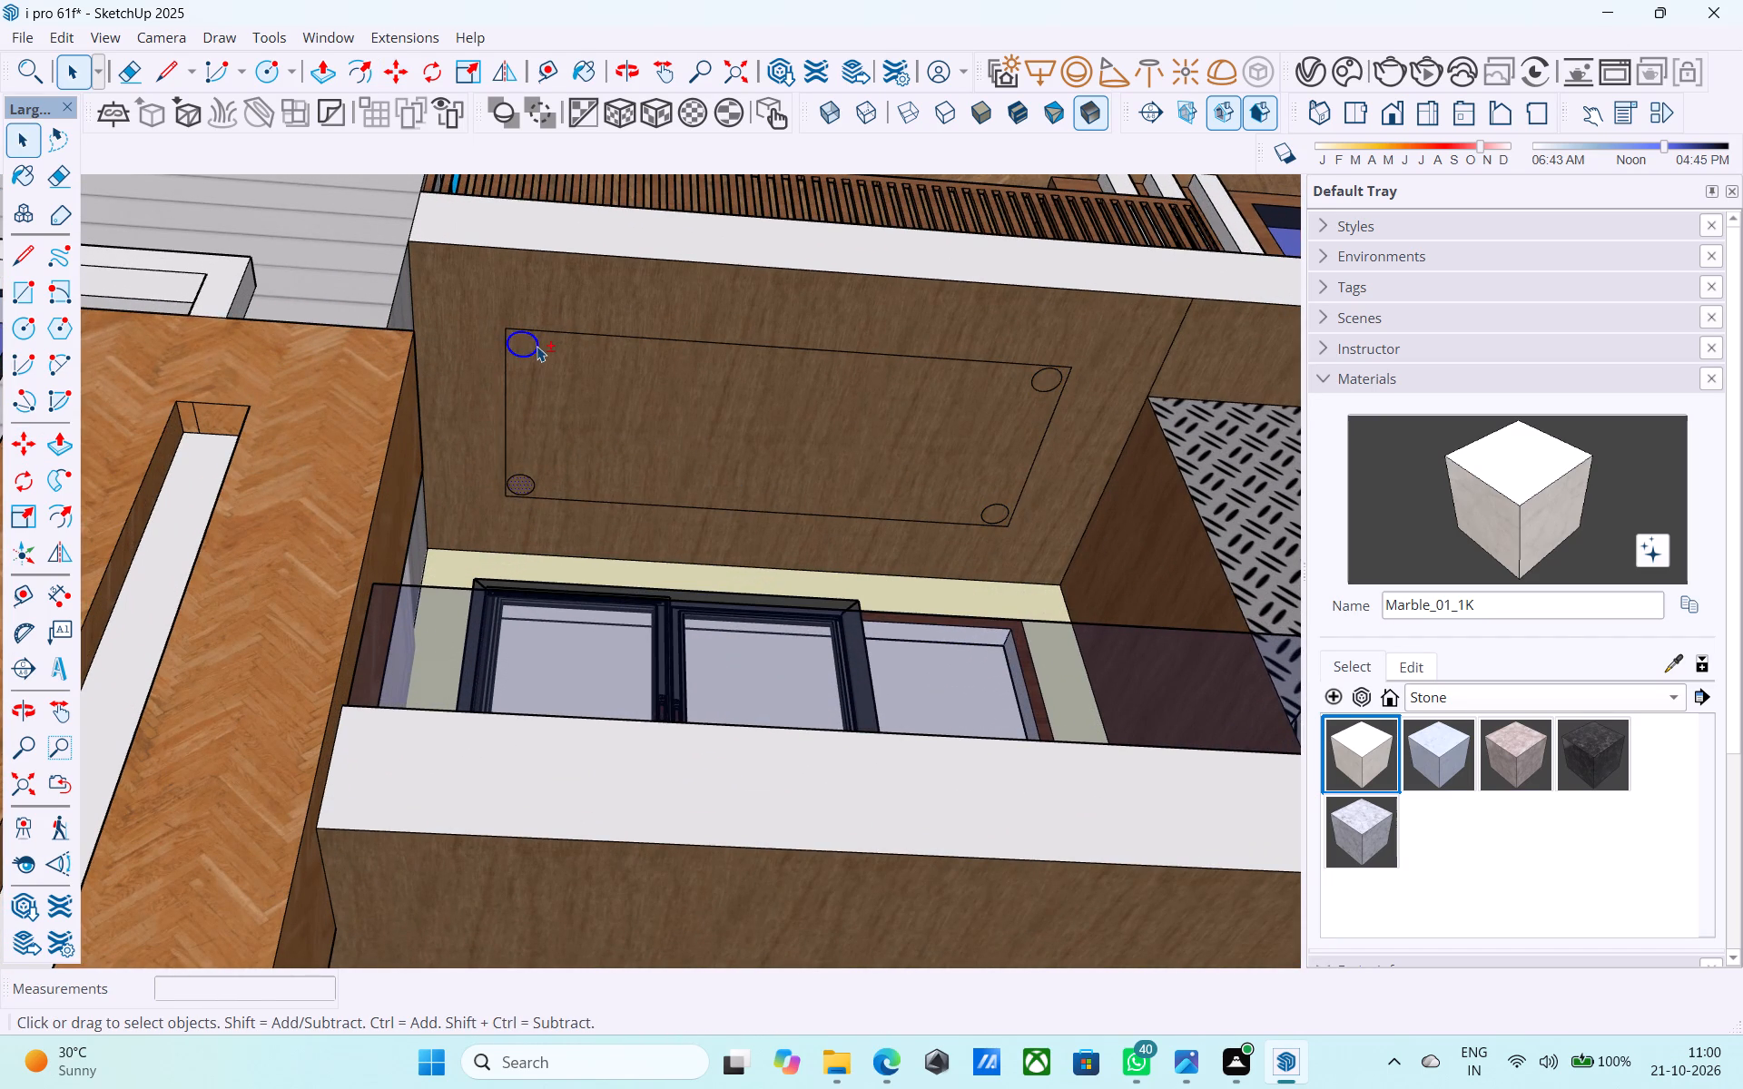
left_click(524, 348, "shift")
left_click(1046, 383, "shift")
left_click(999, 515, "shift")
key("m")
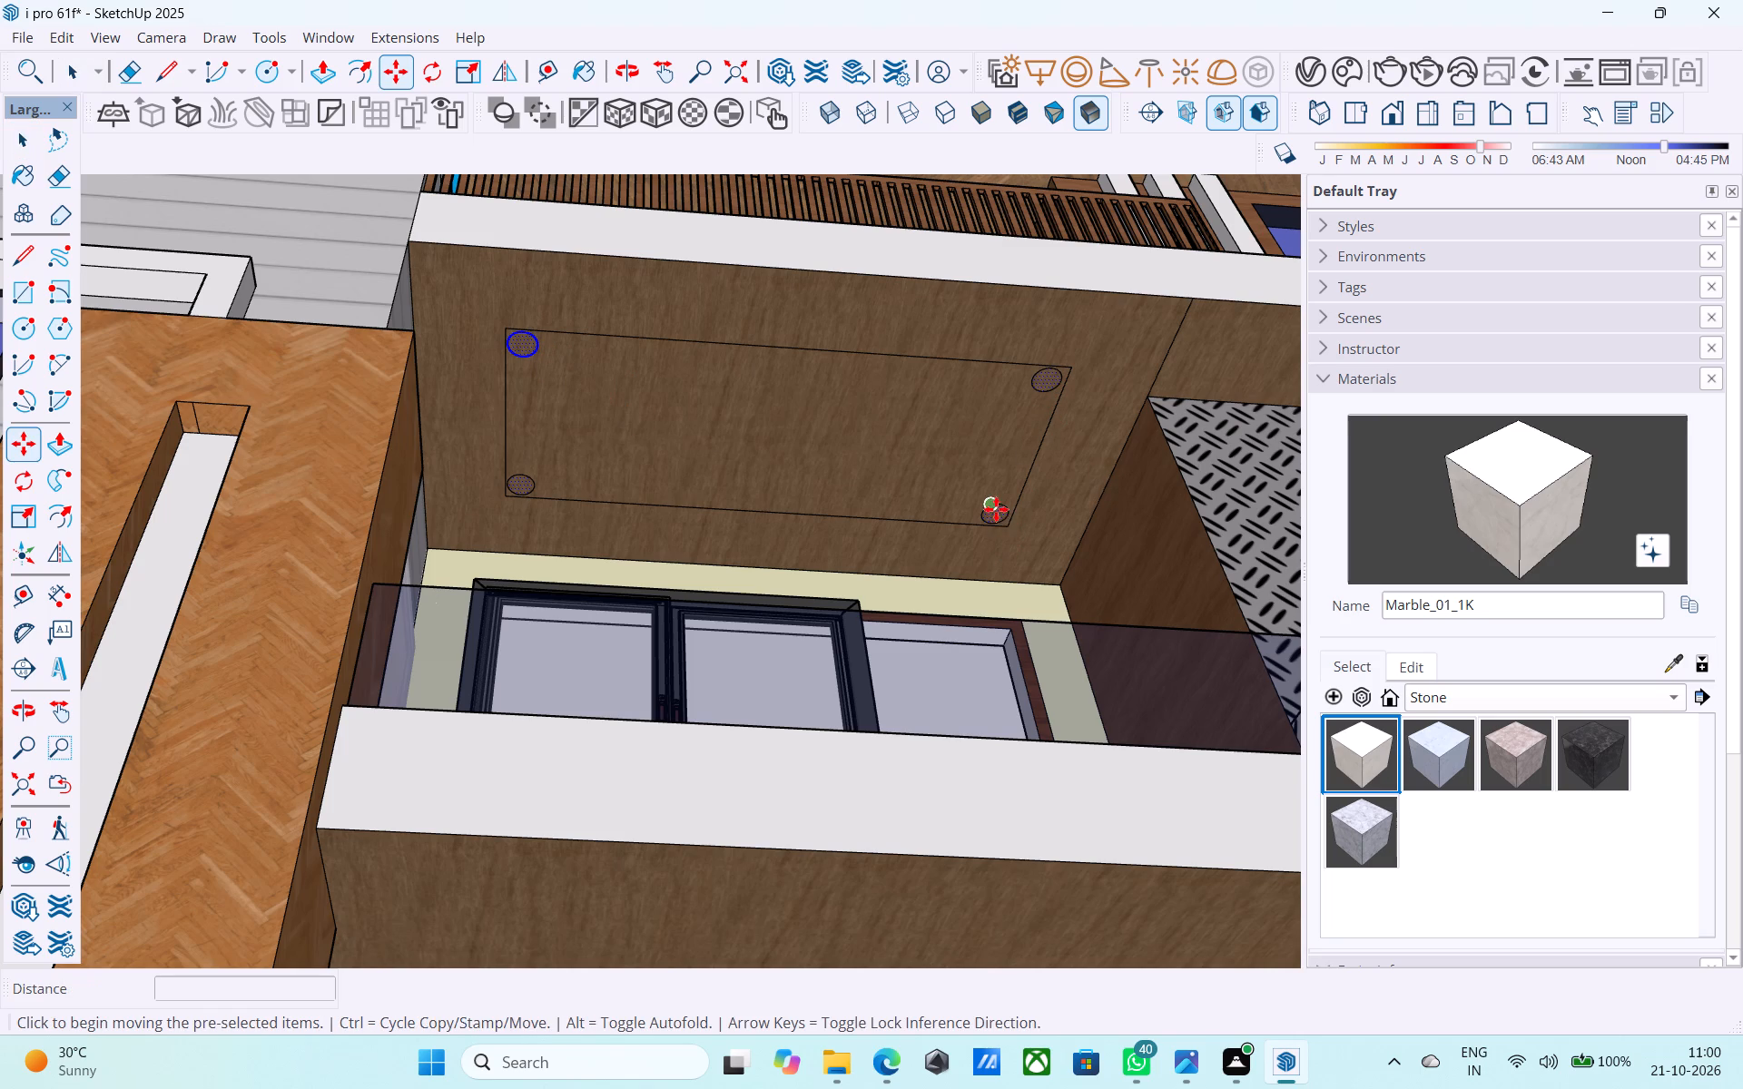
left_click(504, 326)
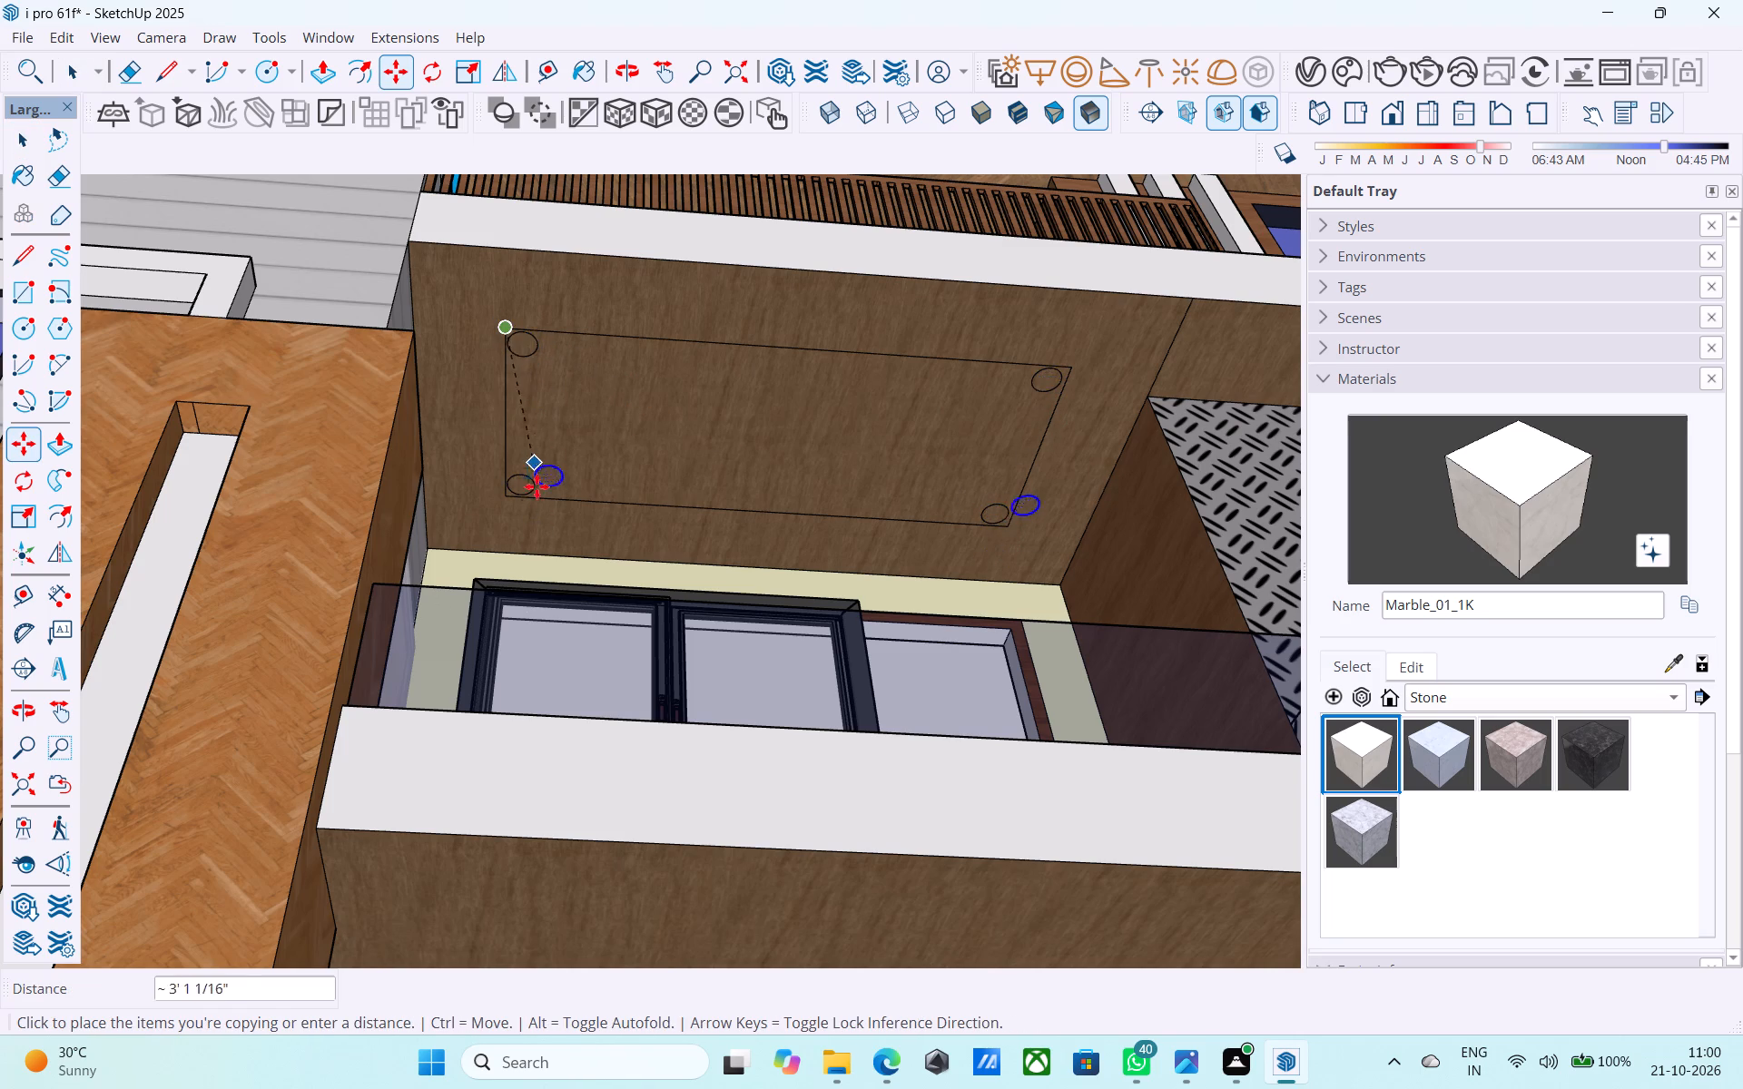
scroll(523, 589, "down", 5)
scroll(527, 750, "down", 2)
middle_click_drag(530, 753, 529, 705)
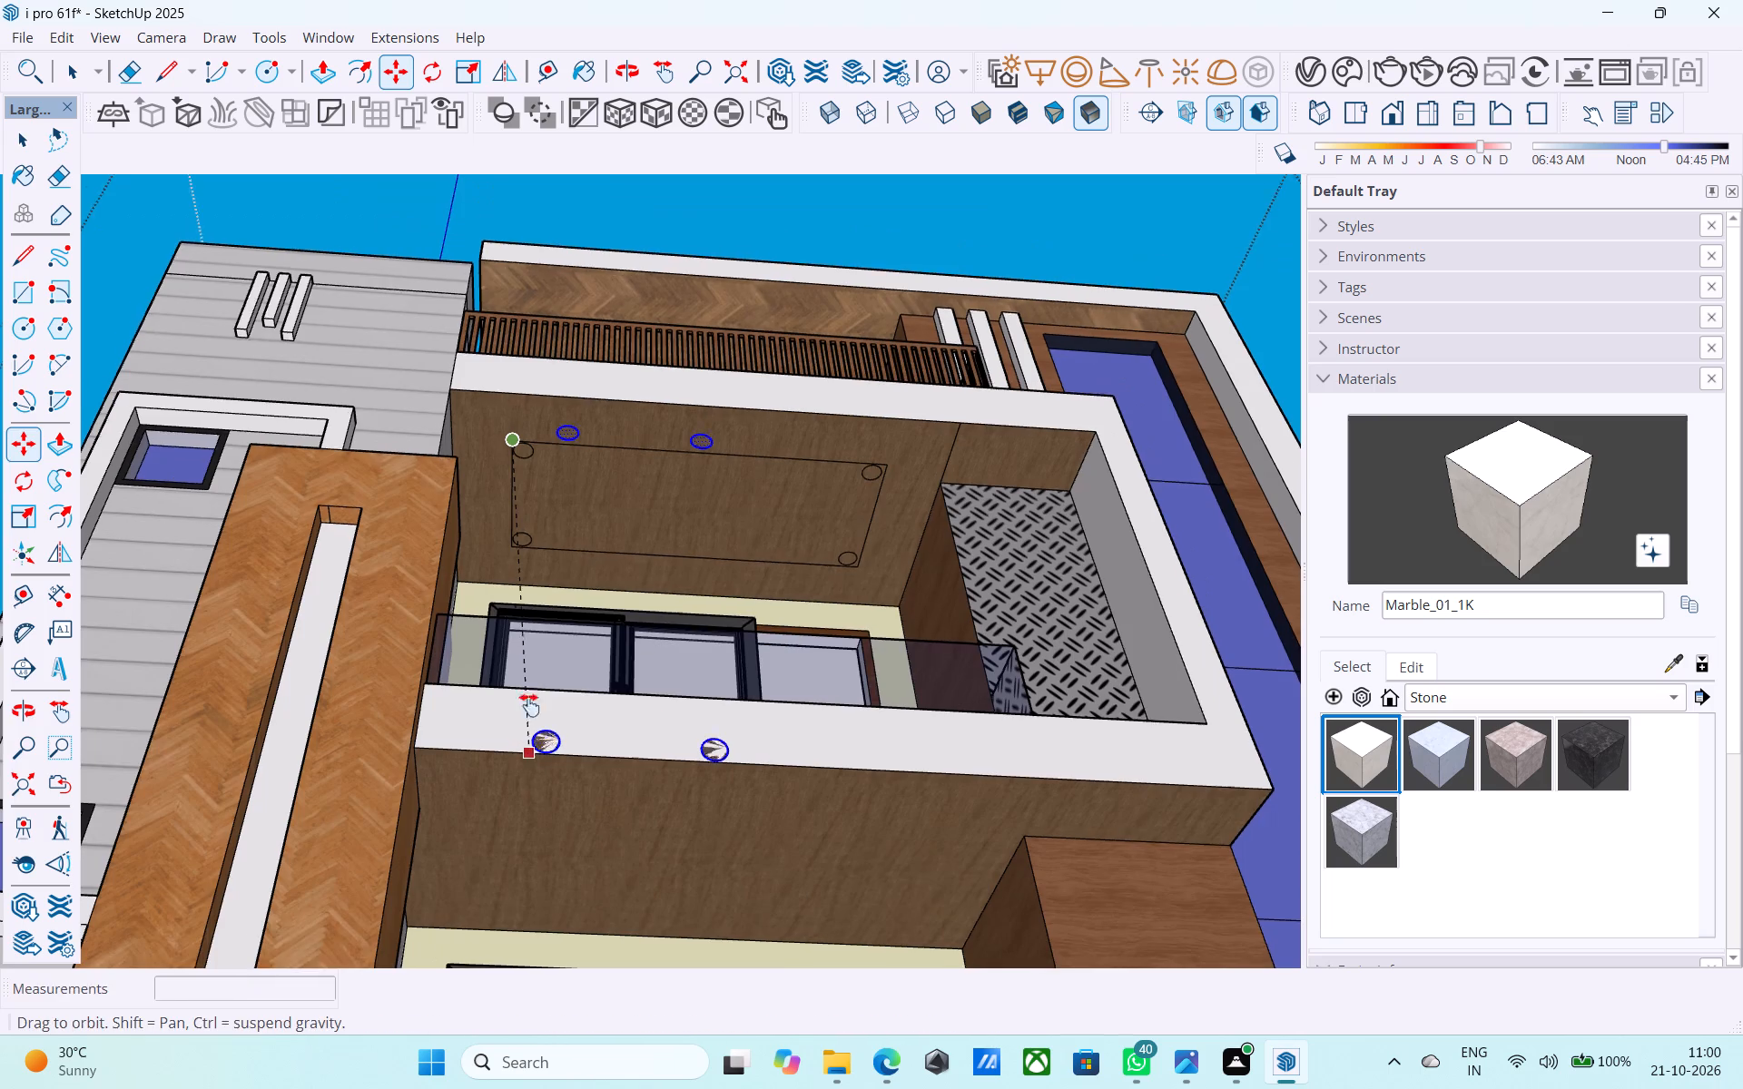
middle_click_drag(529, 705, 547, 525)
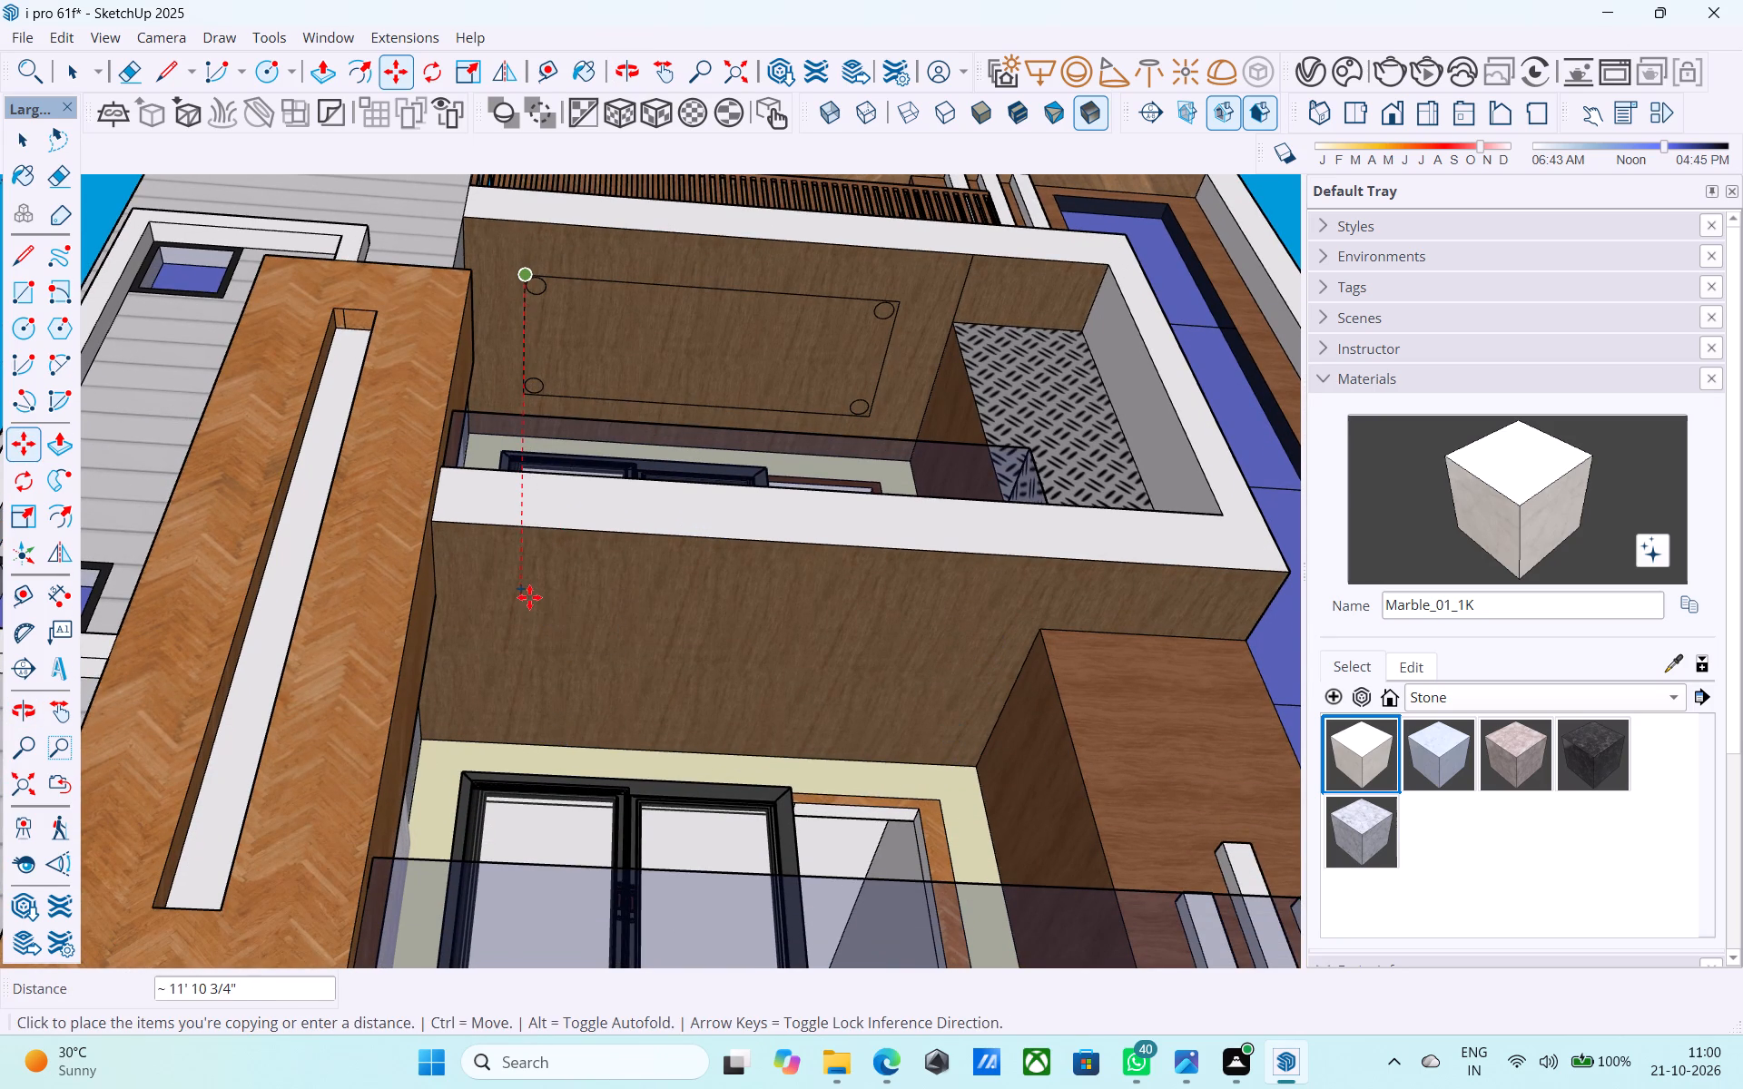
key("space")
Draw a 2' line across the lower balcony's wooden ceiling, from the inner wall corner to the ceiling's front edge.
left_click(553, 611)
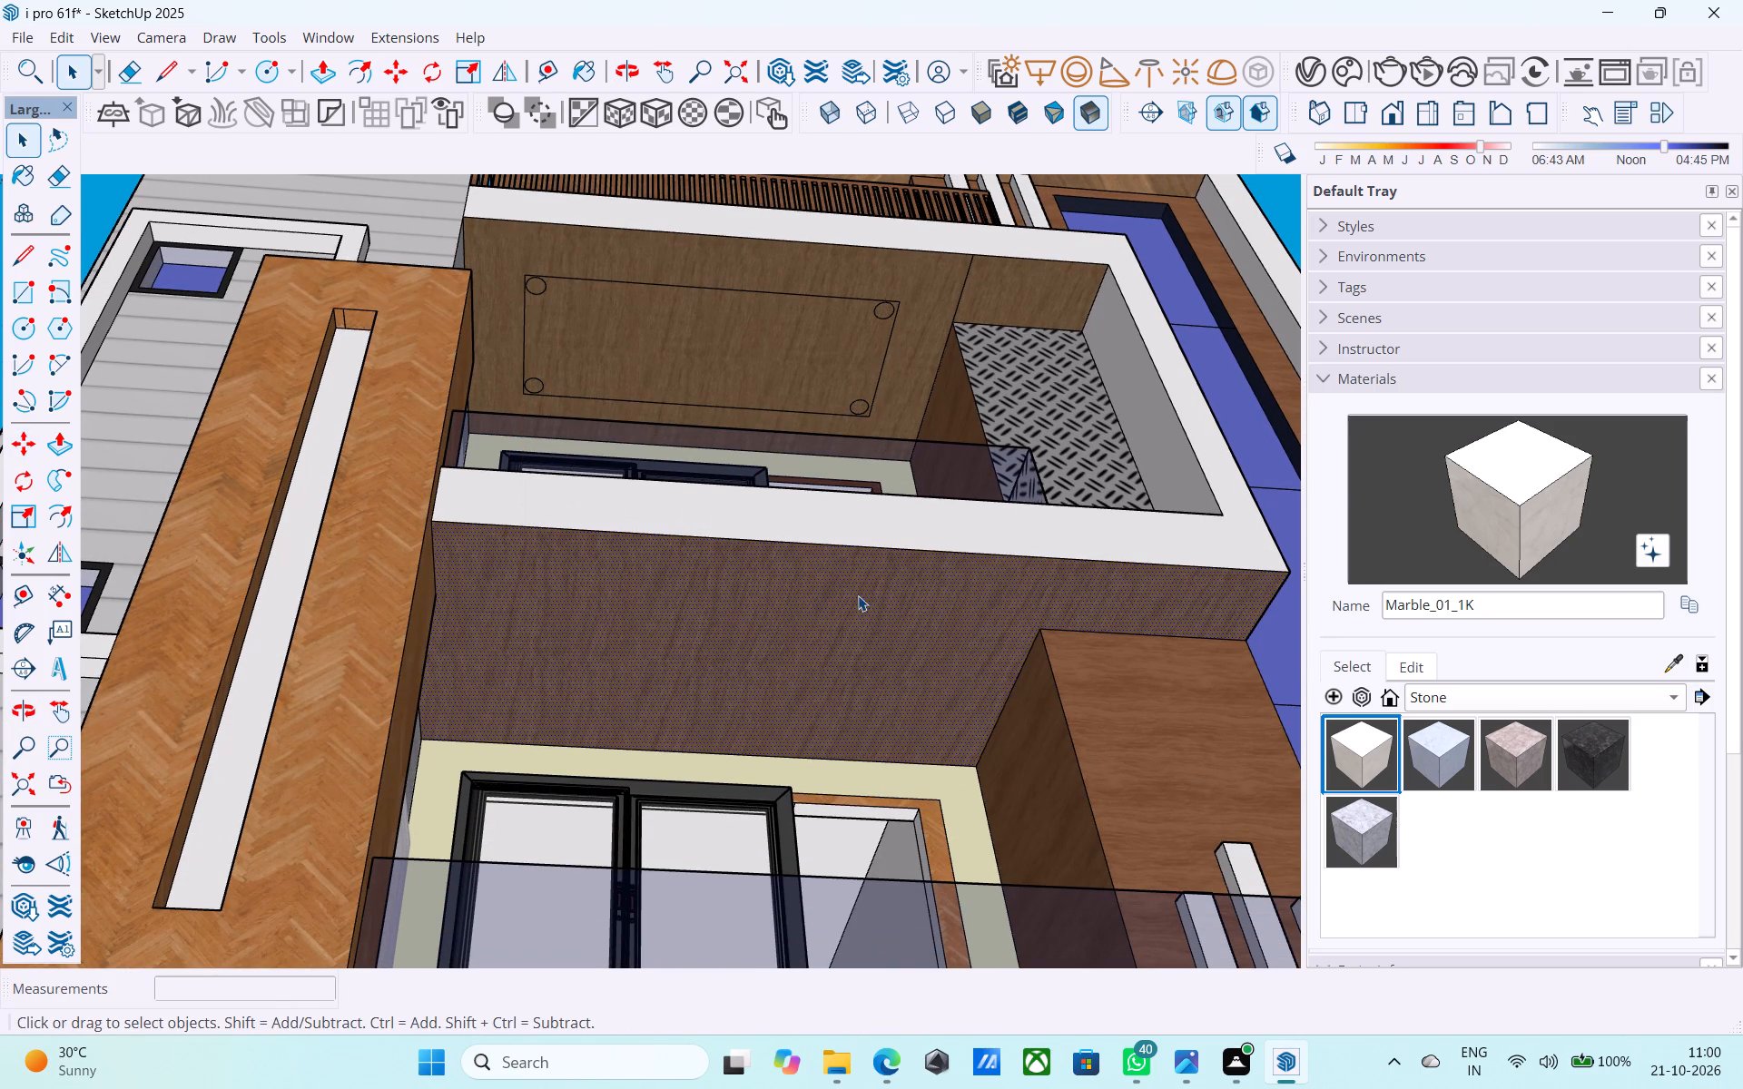
key("l")
left_click(1034, 629)
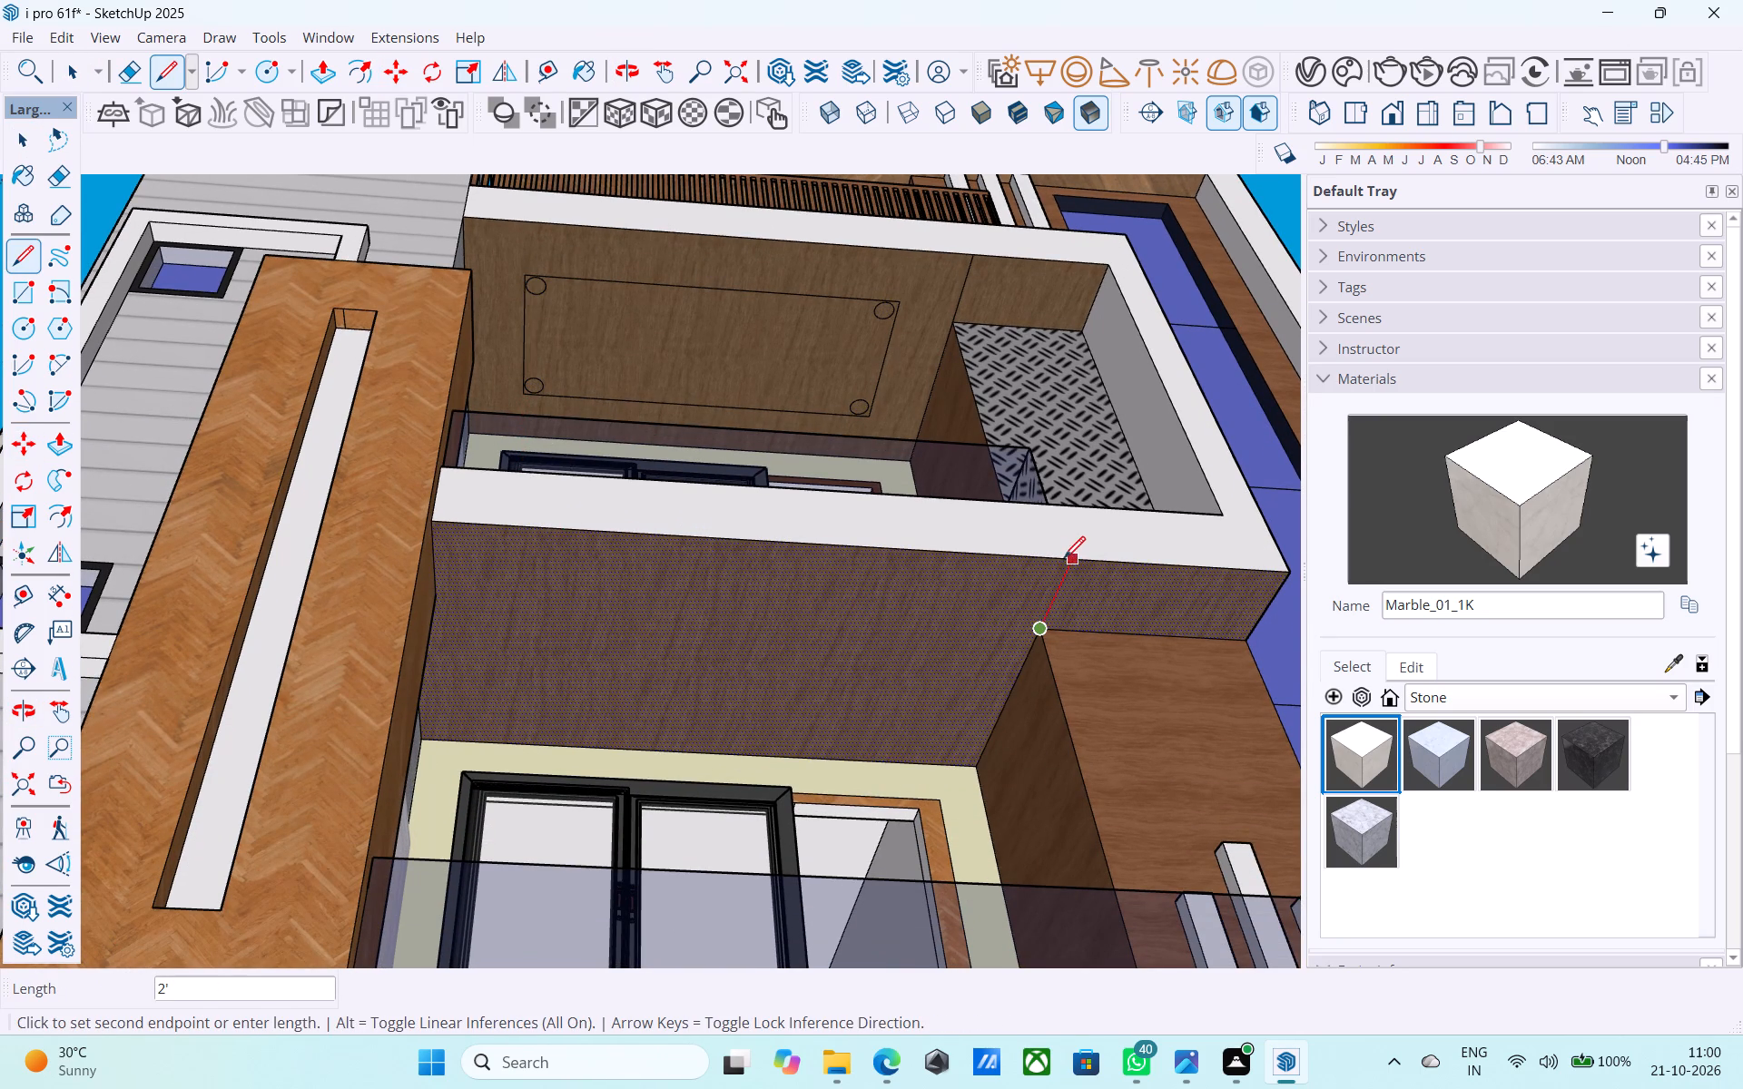
left_click(1067, 561)
key("space")
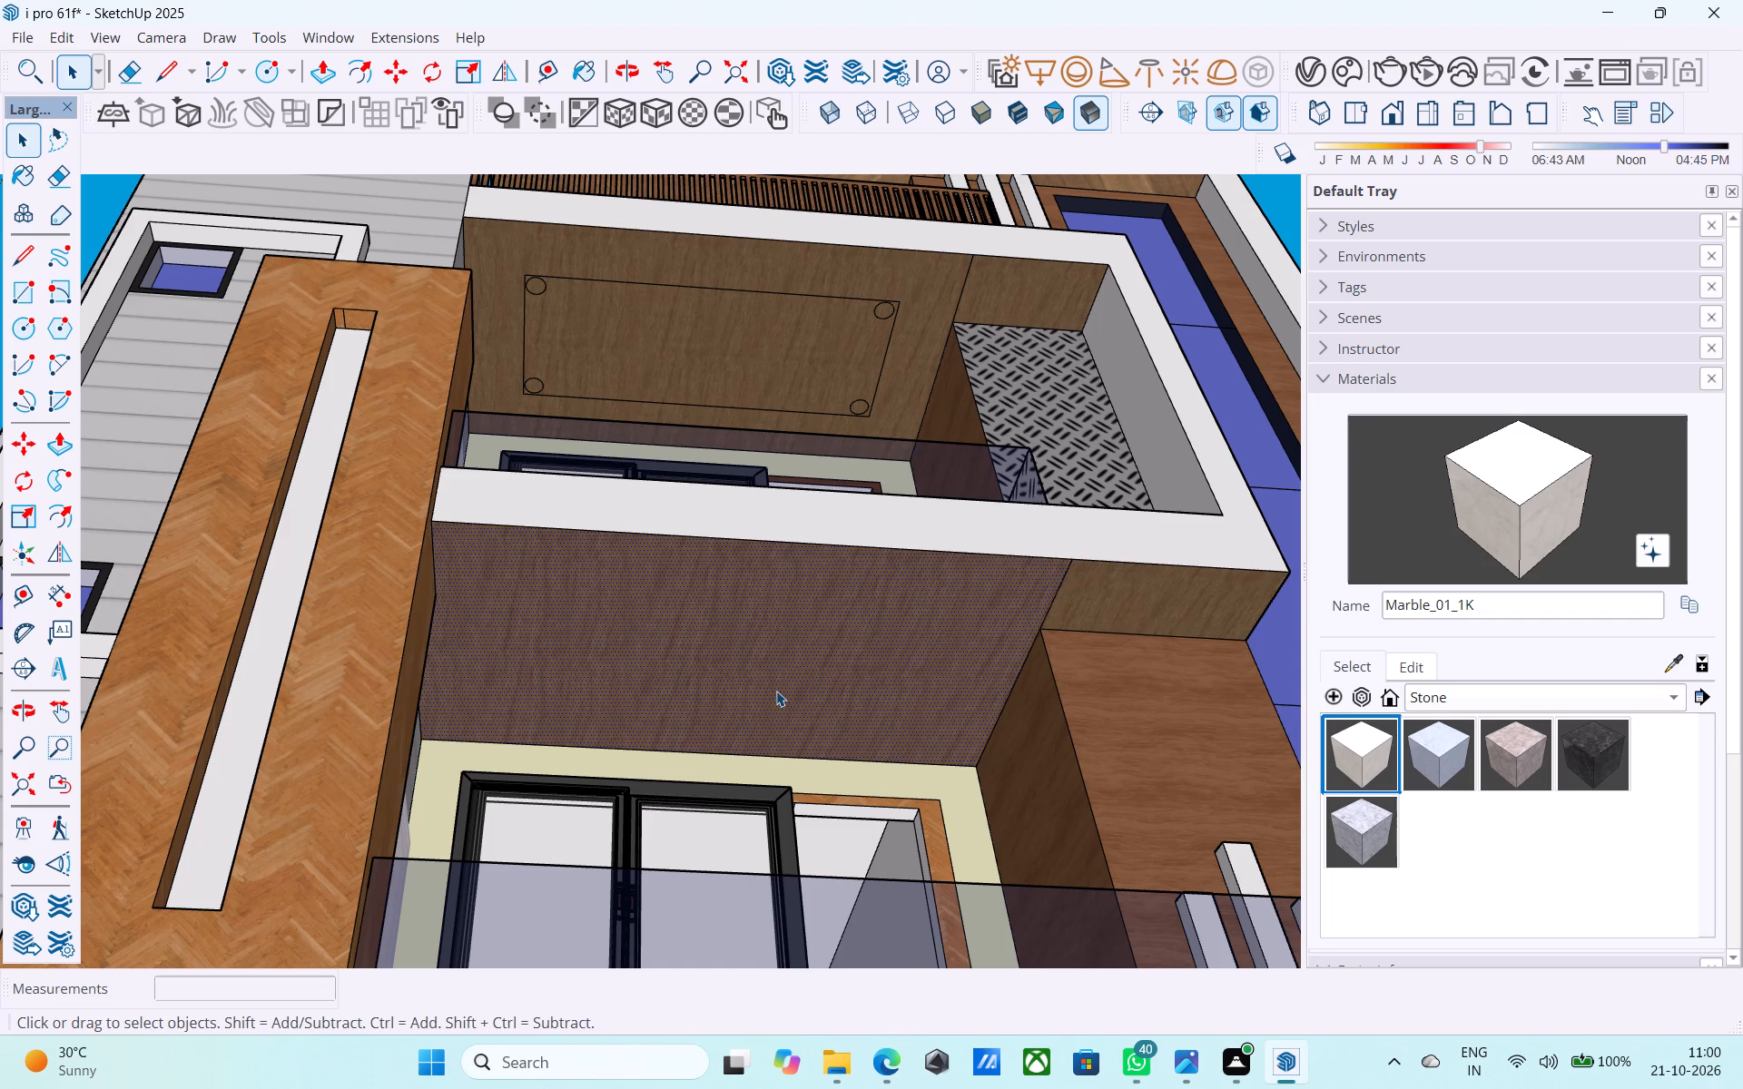
Offset the outline of the lower balcony's larger ceiling face inward by 1.5'.
left_click(776, 691)
key("f")
left_click(776, 691)
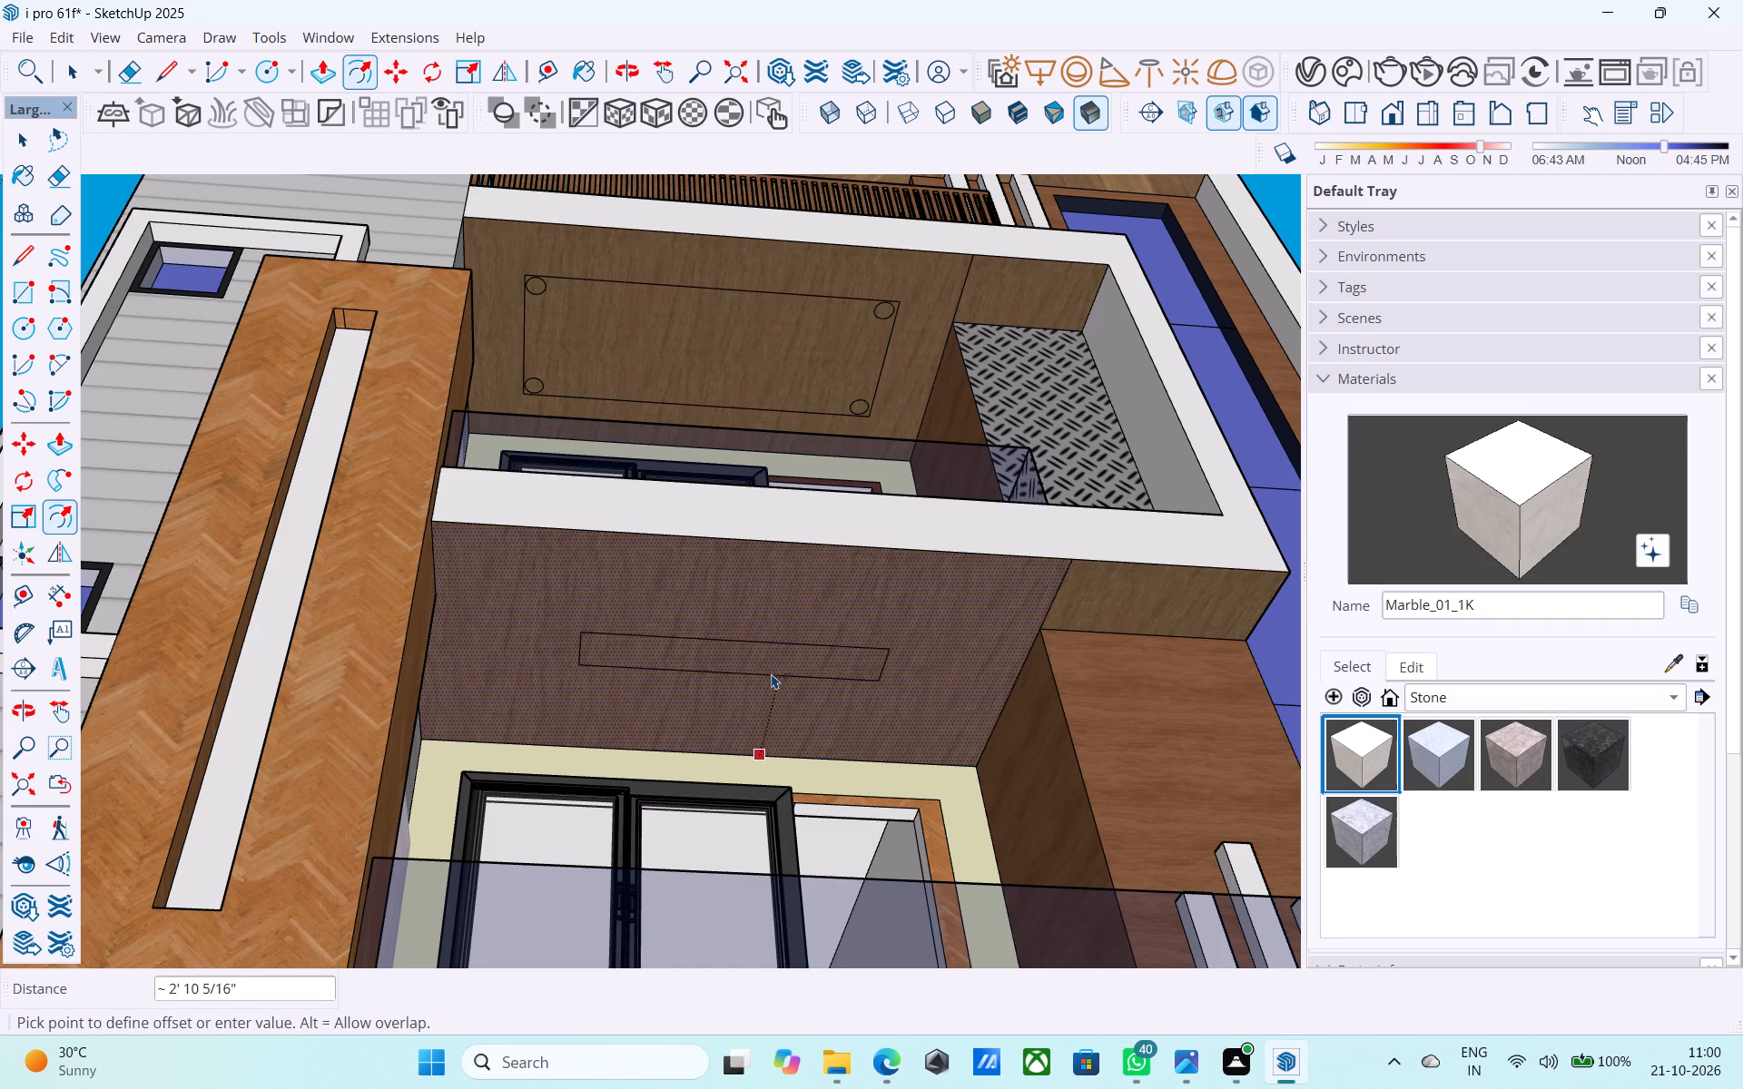
type("1.5'")
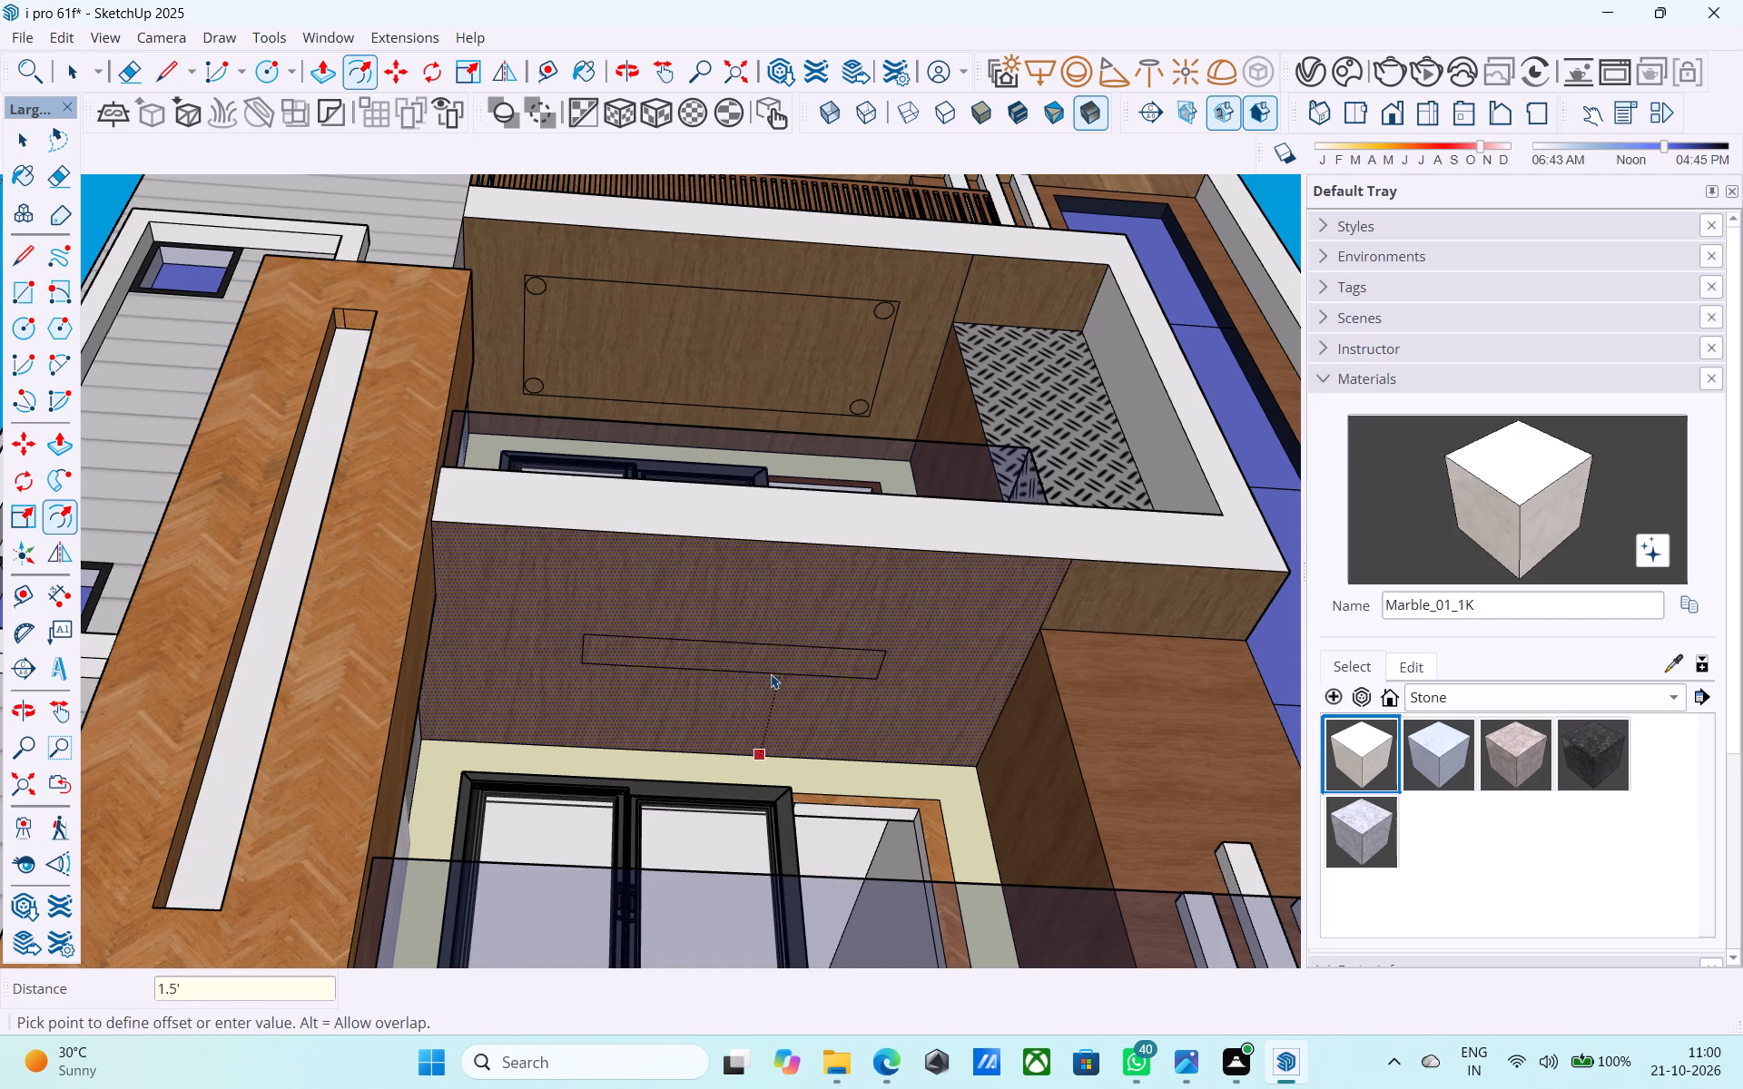
key("Return")
Close off the notch in the offset outline with a 1' 9" line and erase the notch's leftover edges, leaving a plain four-sided outline.
middle_click_drag(648, 662, 570, 609)
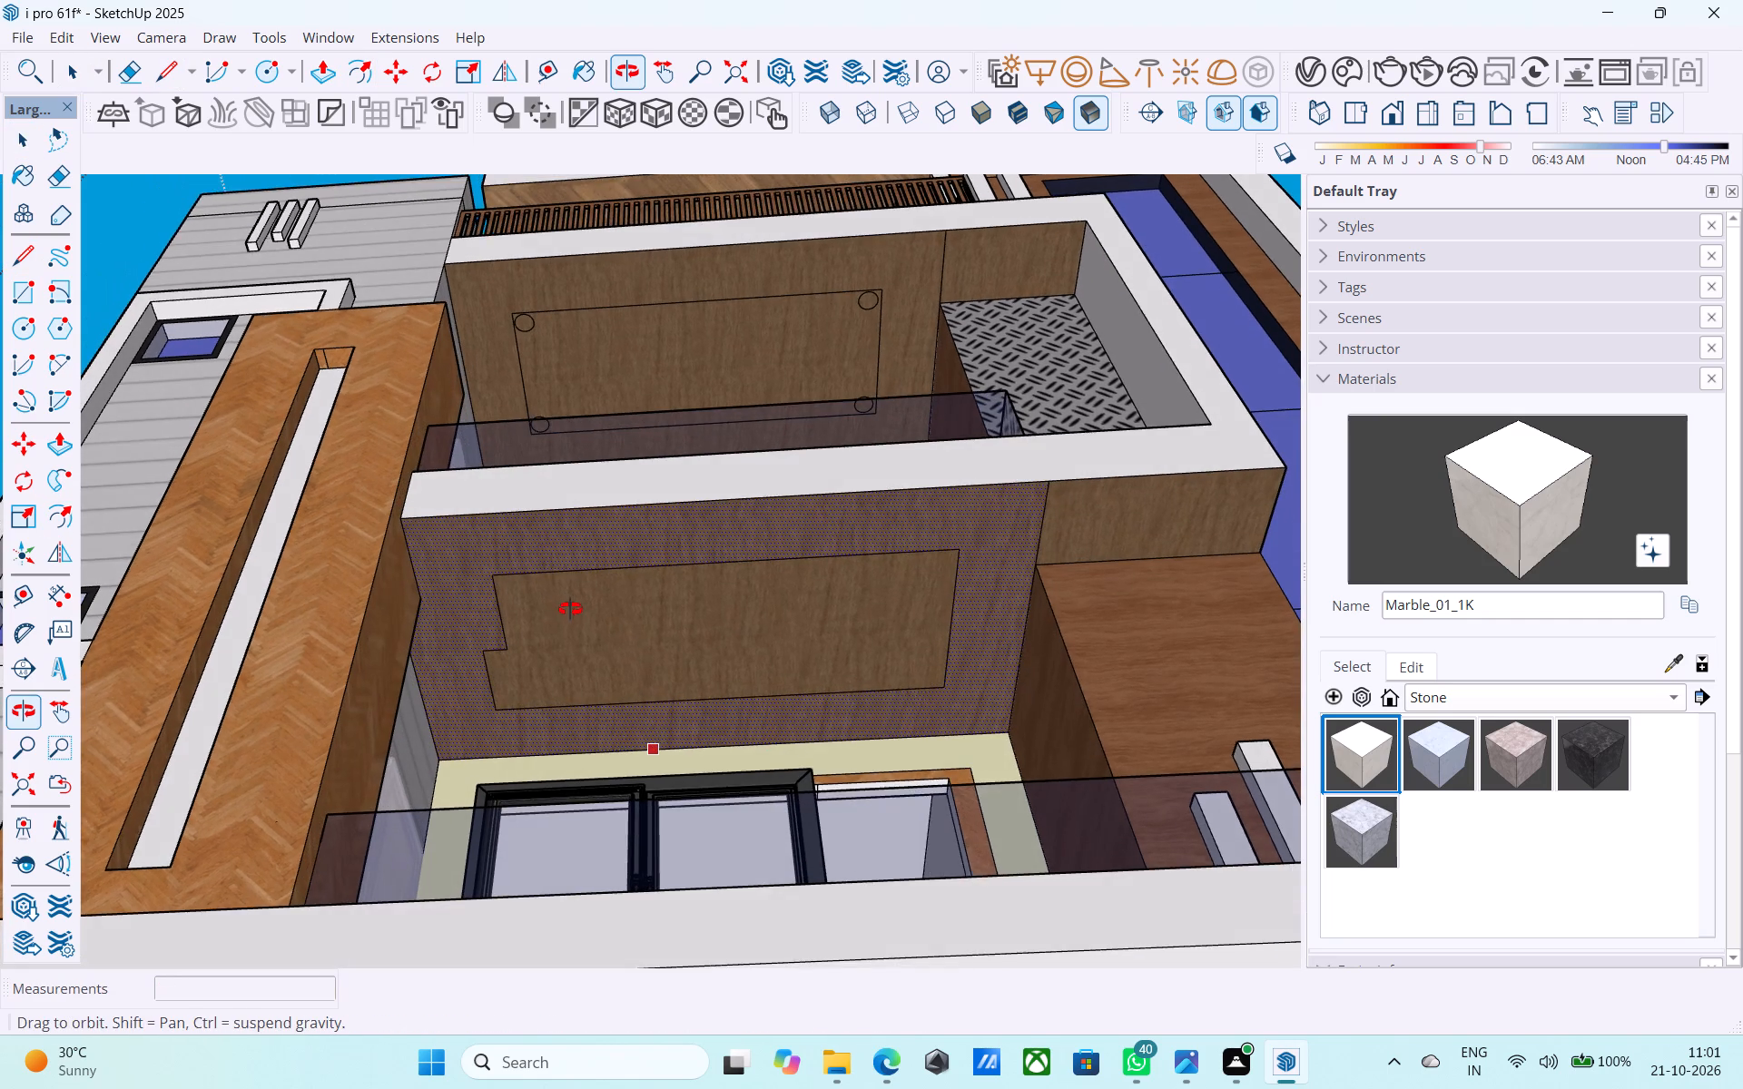
middle_click_drag(570, 609, 576, 623)
scroll(523, 648, "up", 3)
scroll(523, 648, "down", 1)
key("l")
scroll(519, 649, "up", 1)
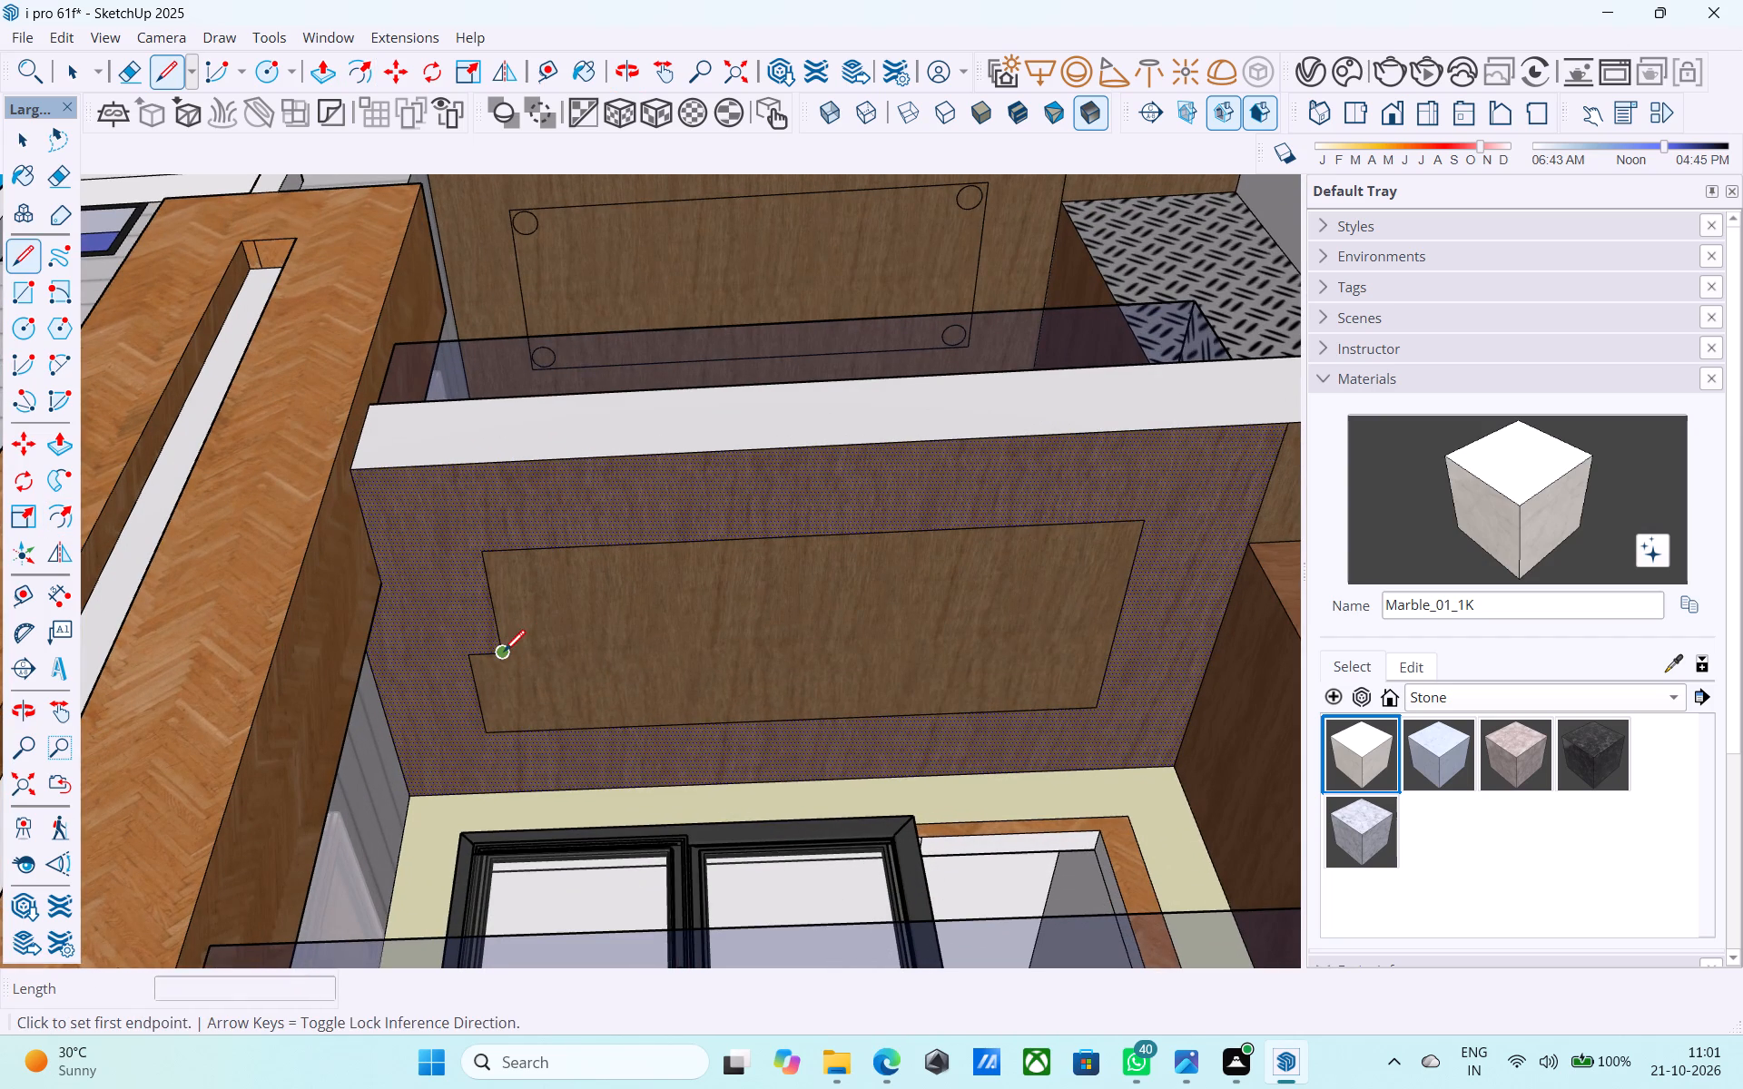
left_click(504, 652)
left_click(514, 731)
key("e")
left_click_drag(484, 643, 496, 749)
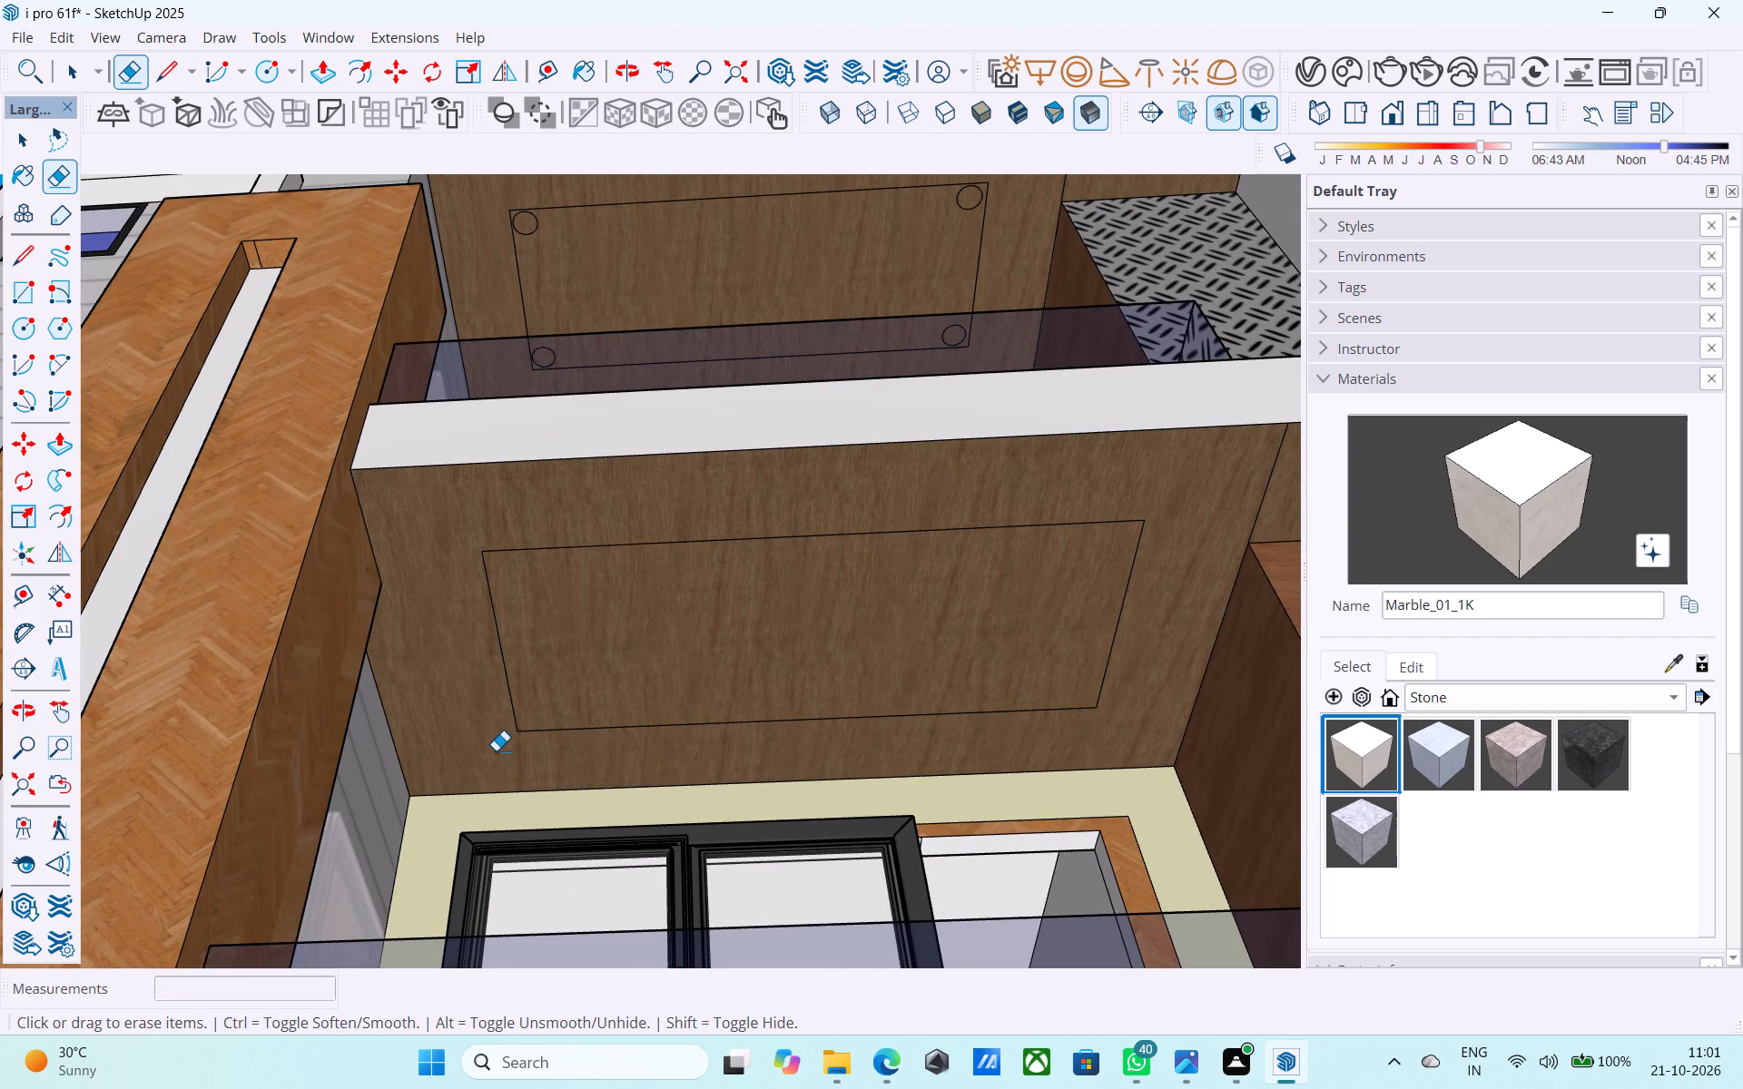
Draw a circle of 3" radius inside the lower ceiling's inset rectangle, near its front corner by the grey wall.
scroll(497, 751, "down", 4)
scroll(497, 751, "up", 1)
key("space")
type("c")
middle_click_drag(510, 662, 528, 624)
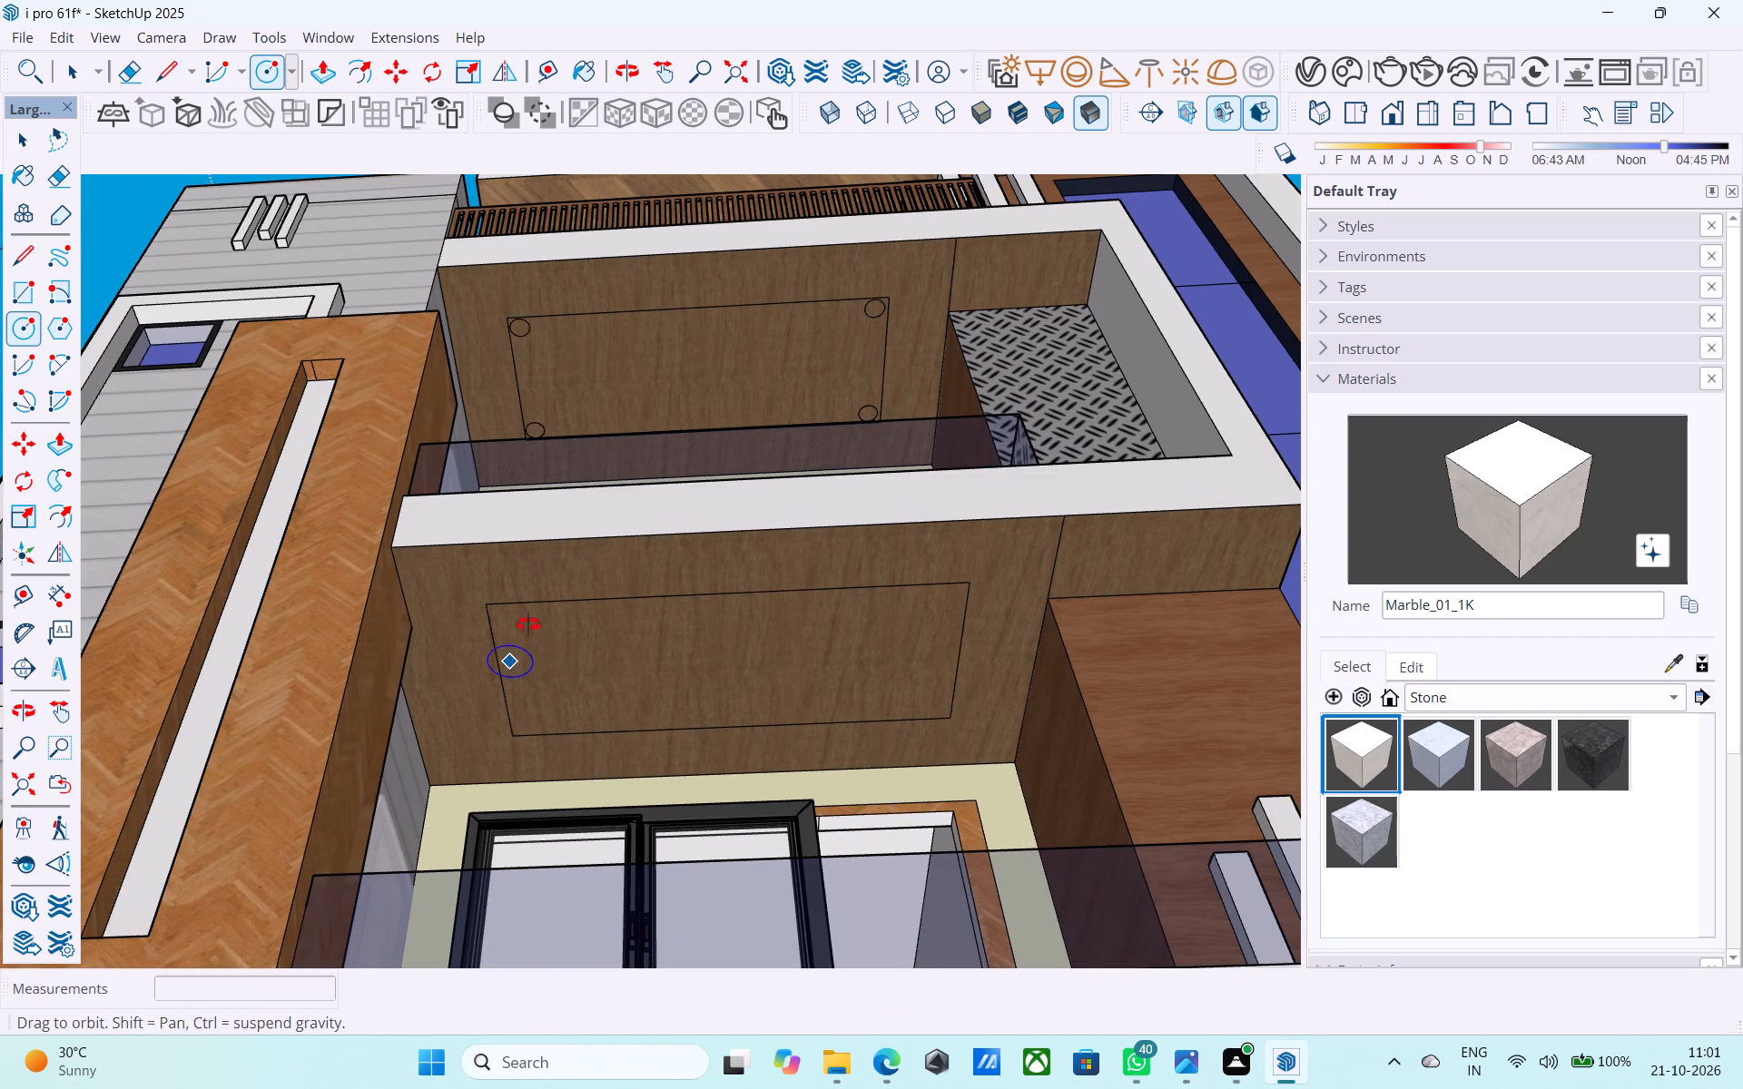
middle_click_drag(528, 624, 558, 563)
scroll(558, 563, "up", 10)
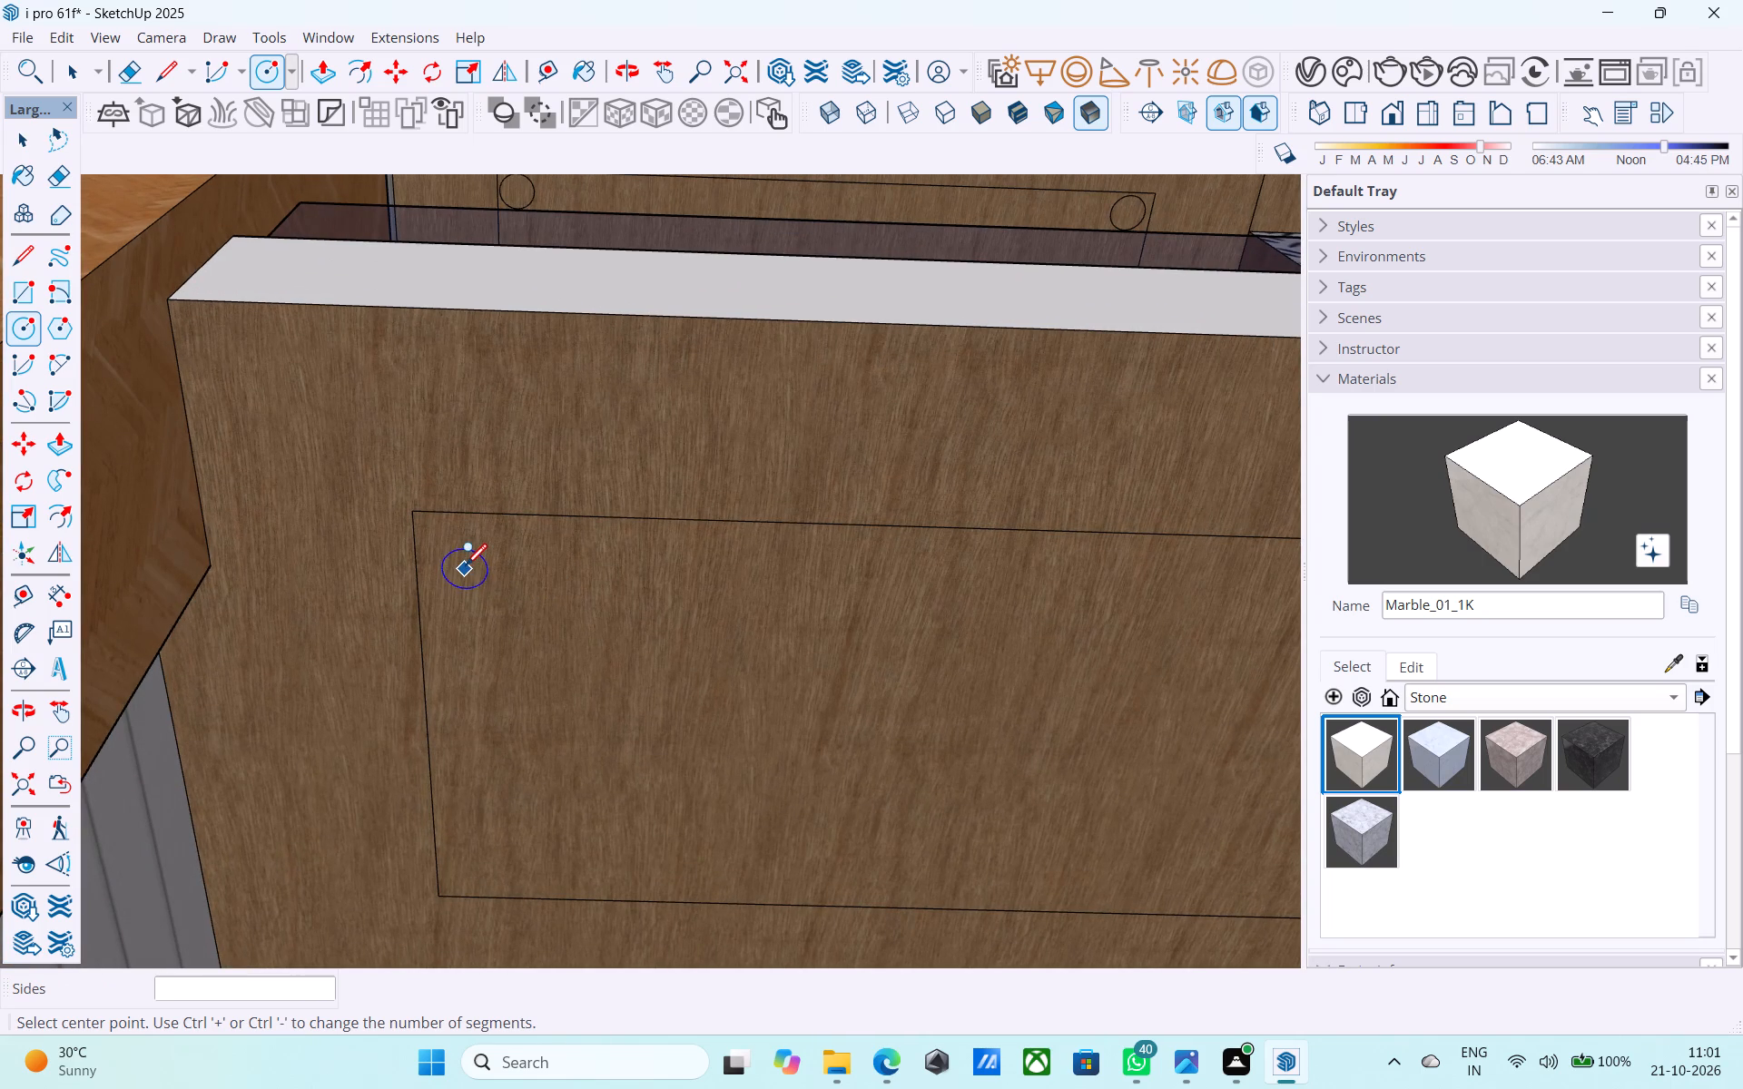
left_click(466, 565)
left_click(503, 587)
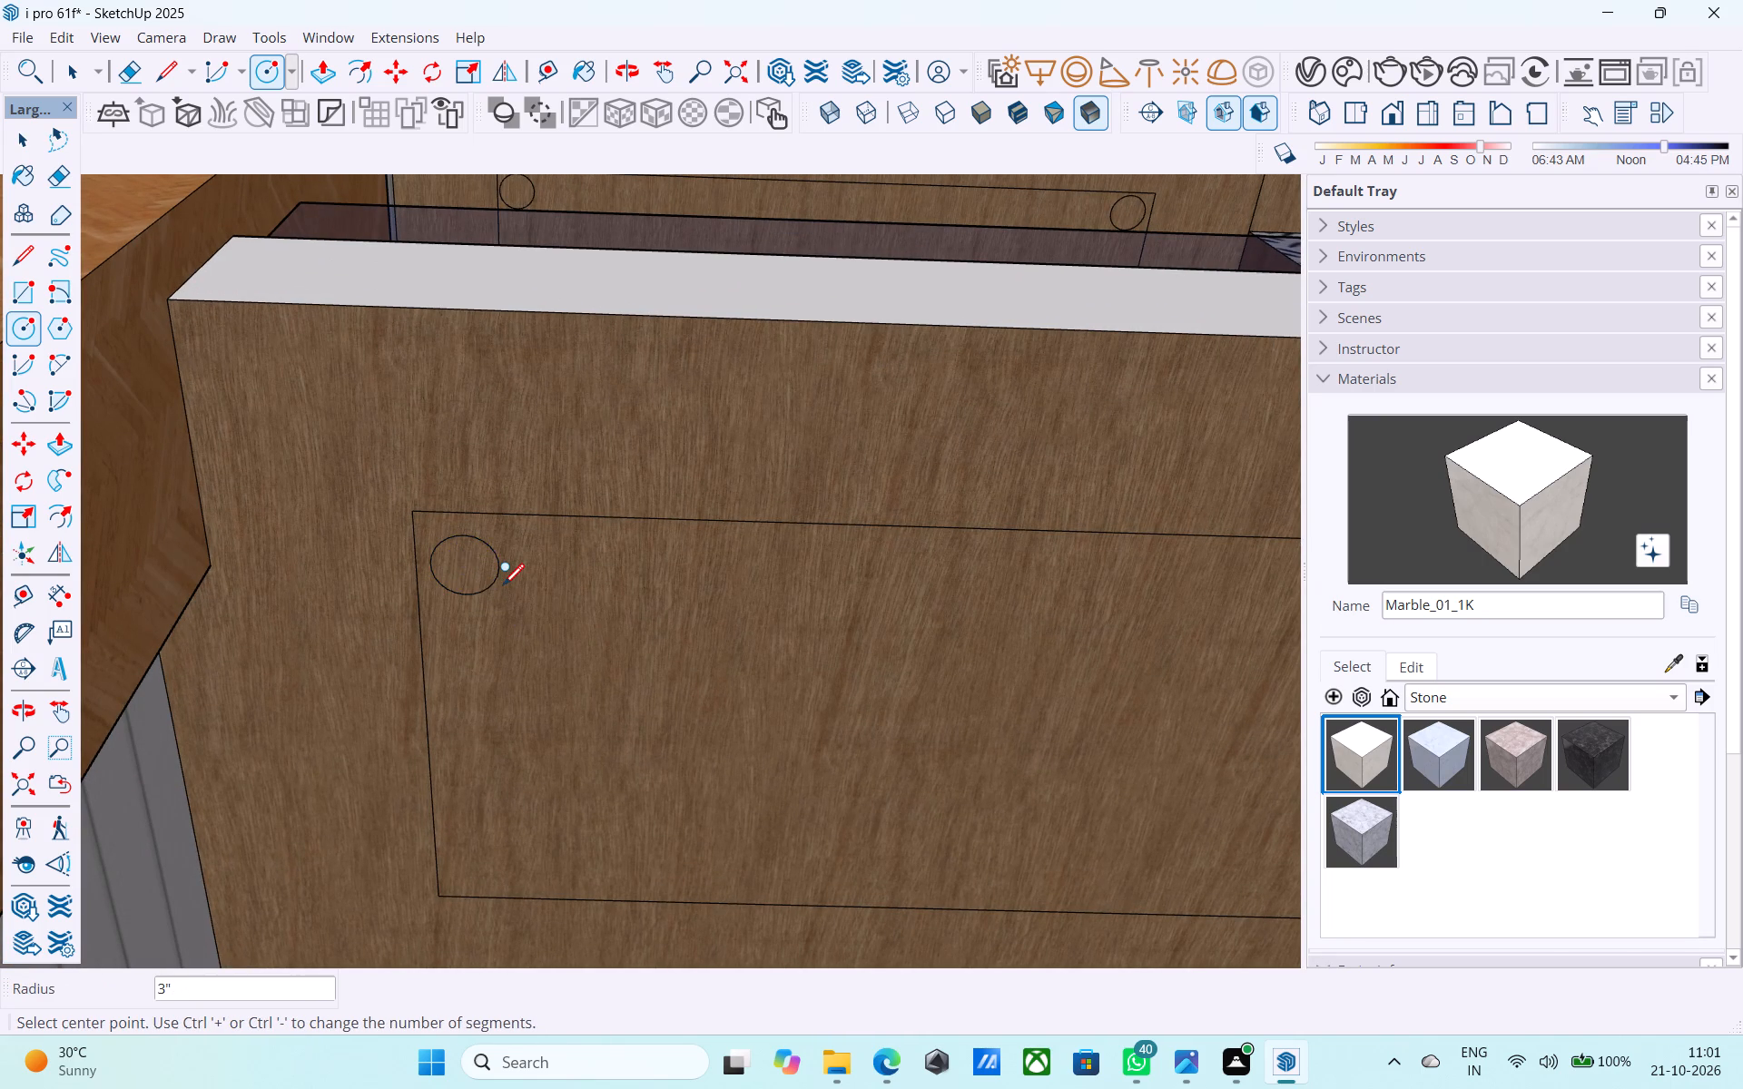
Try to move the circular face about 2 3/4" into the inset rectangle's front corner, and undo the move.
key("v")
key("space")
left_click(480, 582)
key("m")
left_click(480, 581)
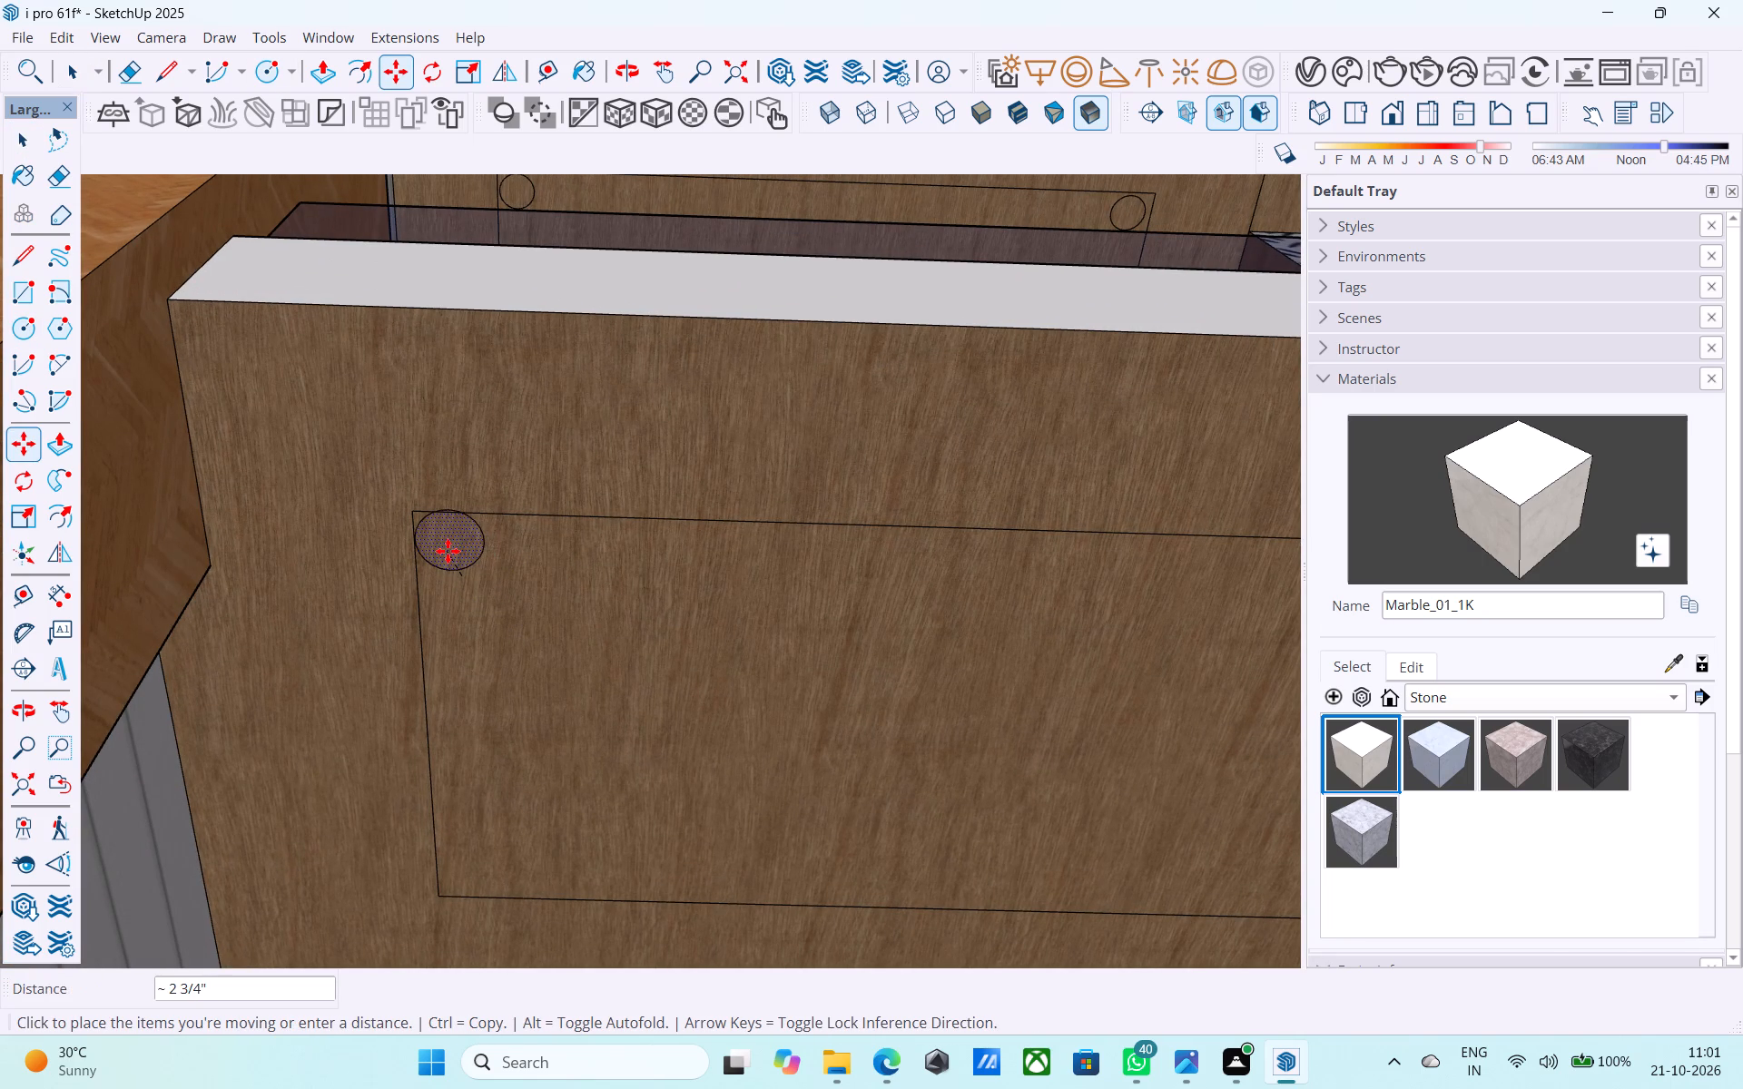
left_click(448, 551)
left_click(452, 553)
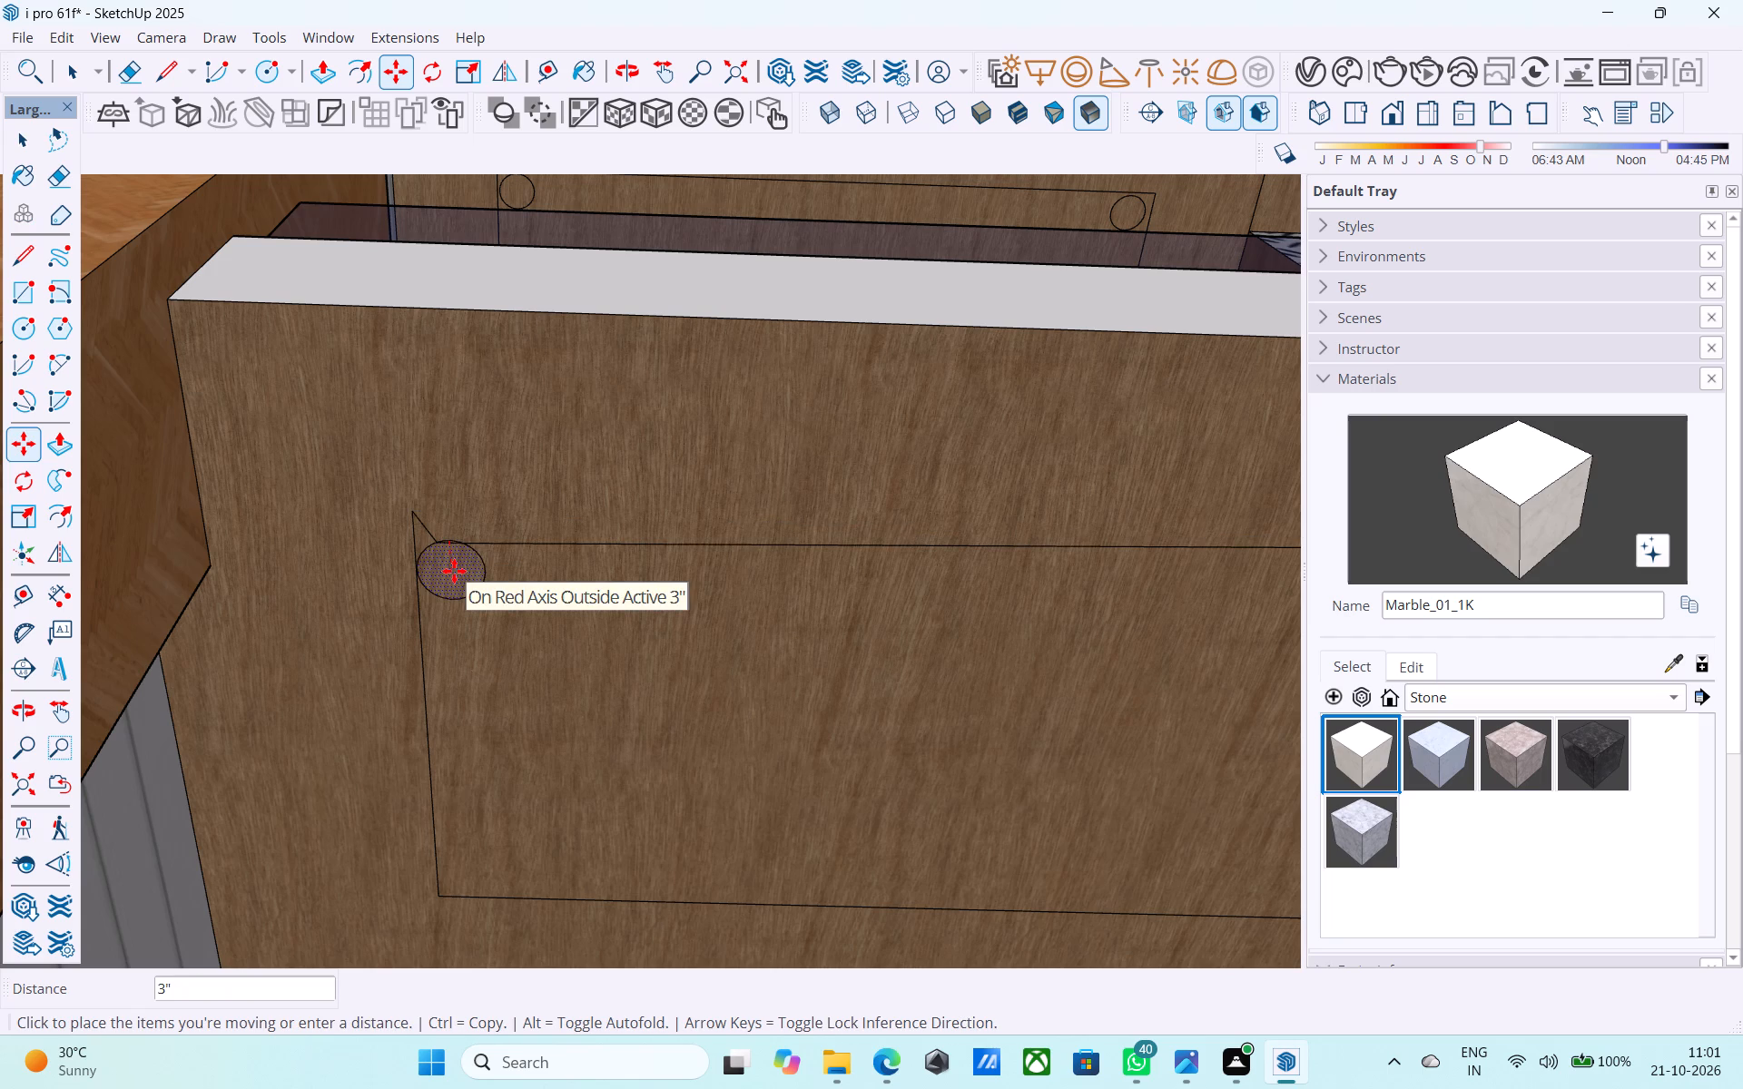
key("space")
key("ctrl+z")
Move the circular face about 1" toward the inset rectangle's front corner, keeping it inside the outline.
scroll(459, 577, "up", 3)
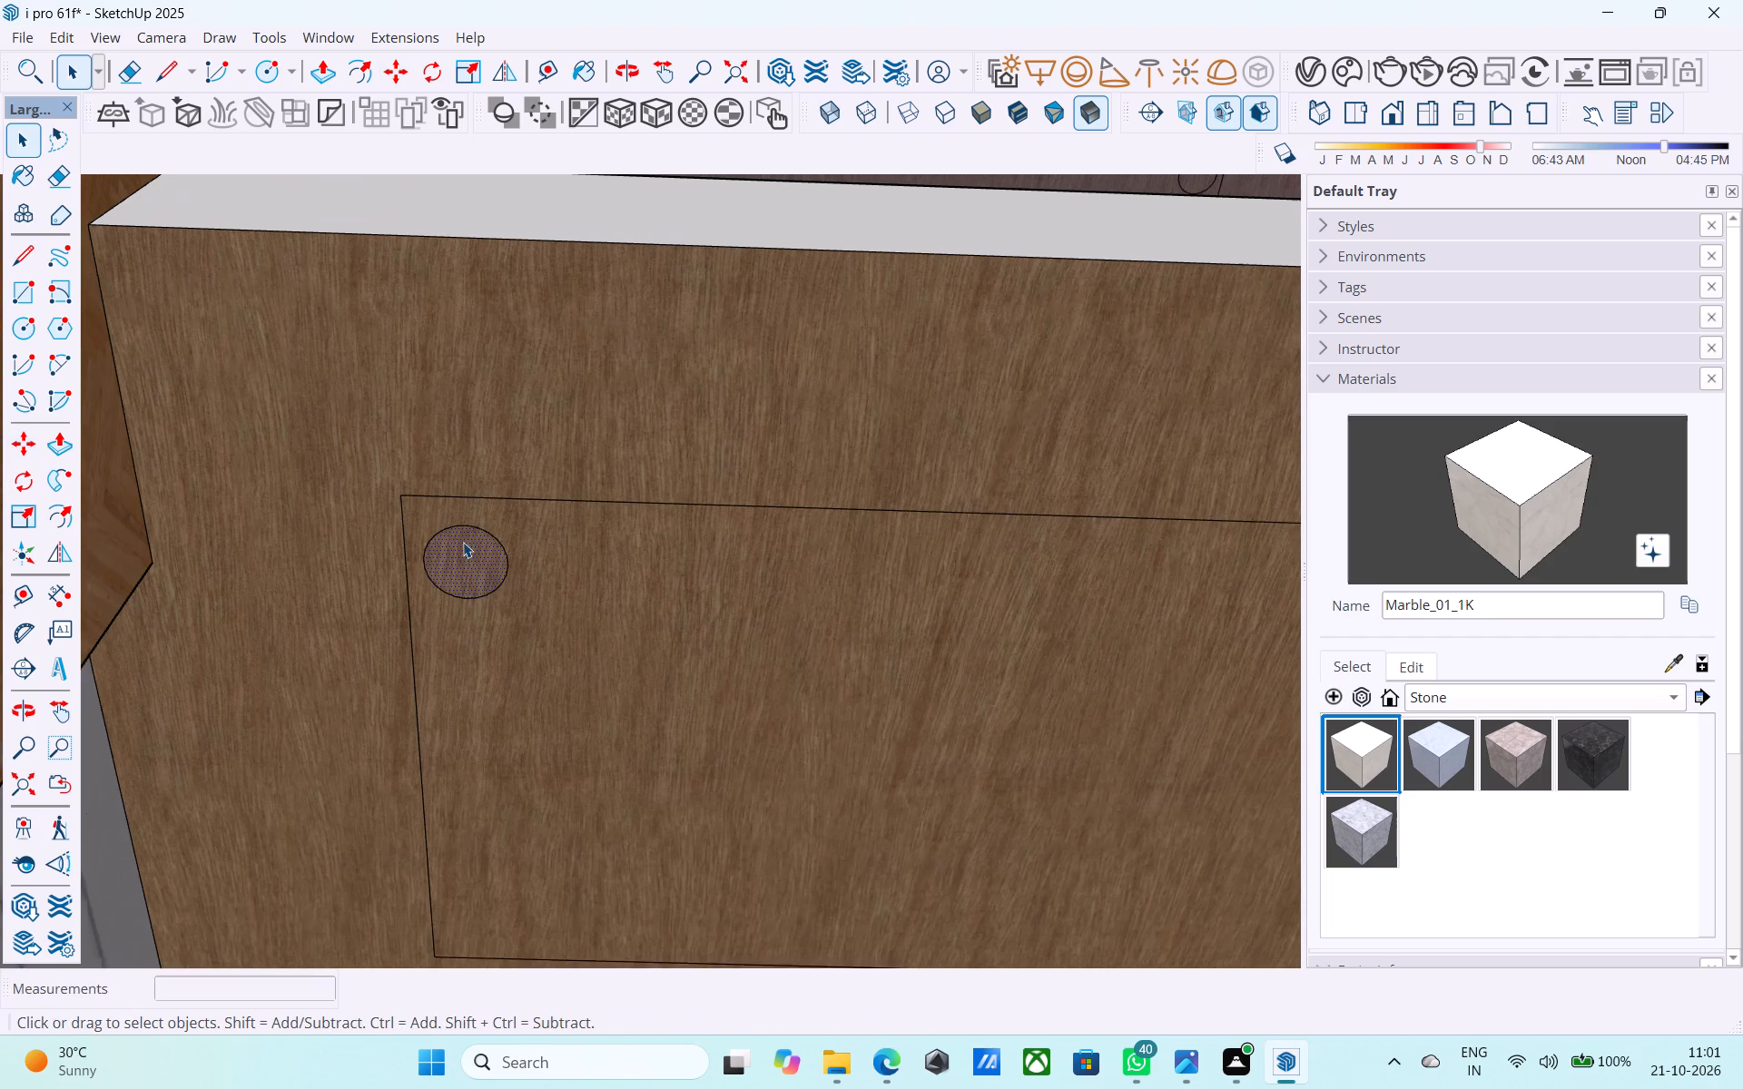
key("m")
left_click(470, 571)
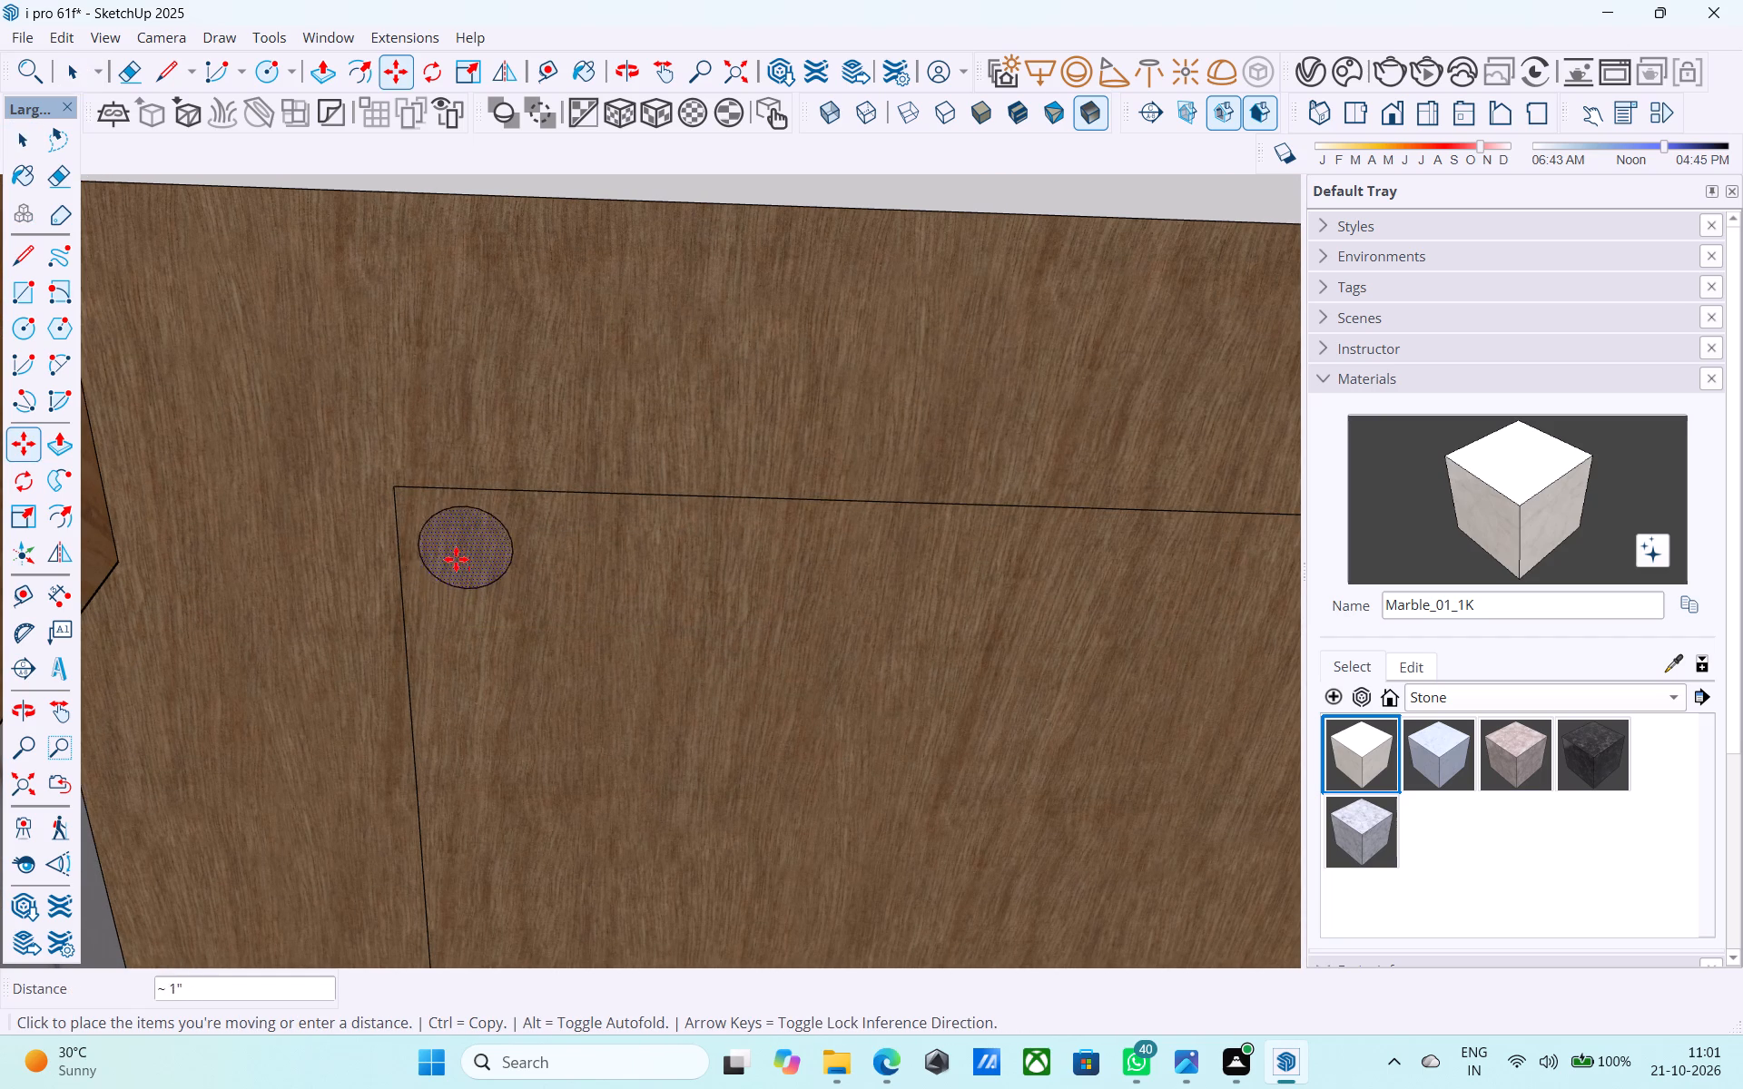
left_click(454, 552)
scroll(458, 554, "down", 5)
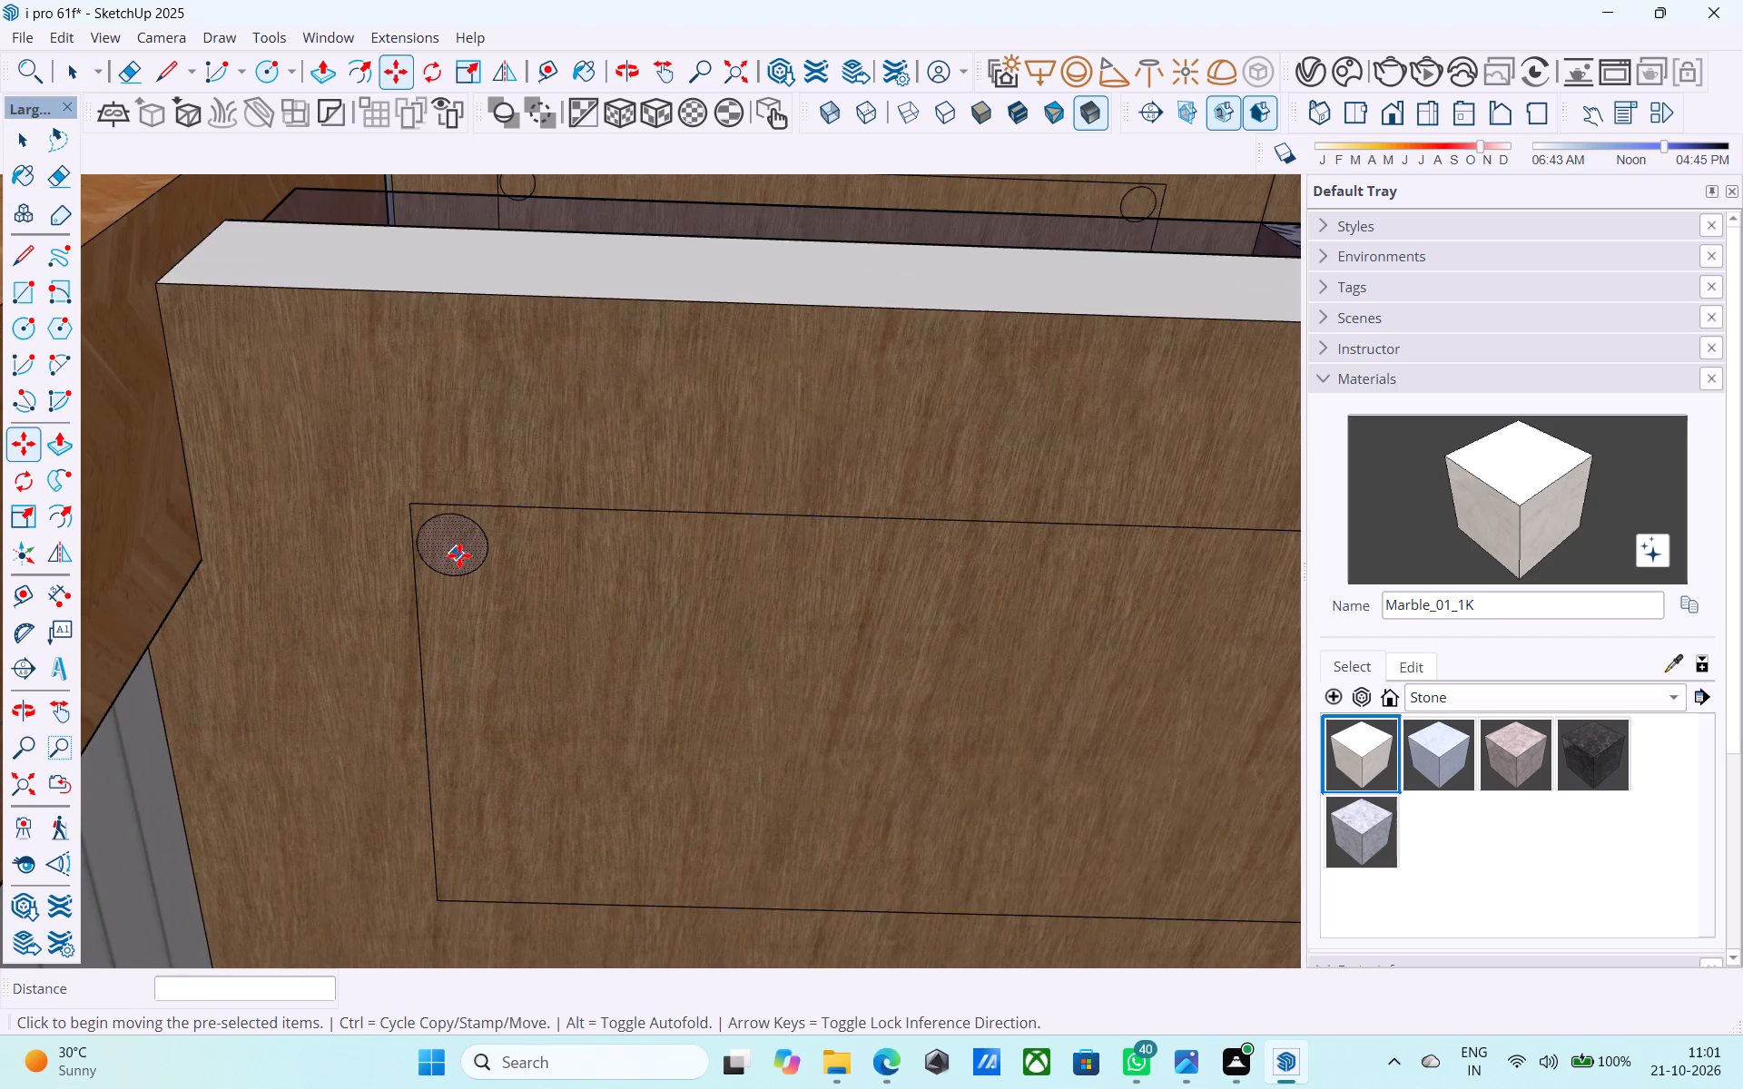
Copy the circular face about 3' 1 1/2" toward the lower ceiling's inset rectangle's rear corner by the grey wall, keeping it inside the outline.
scroll(462, 560, "down", 5)
middle_click_drag(462, 590, 462, 643)
key("m")
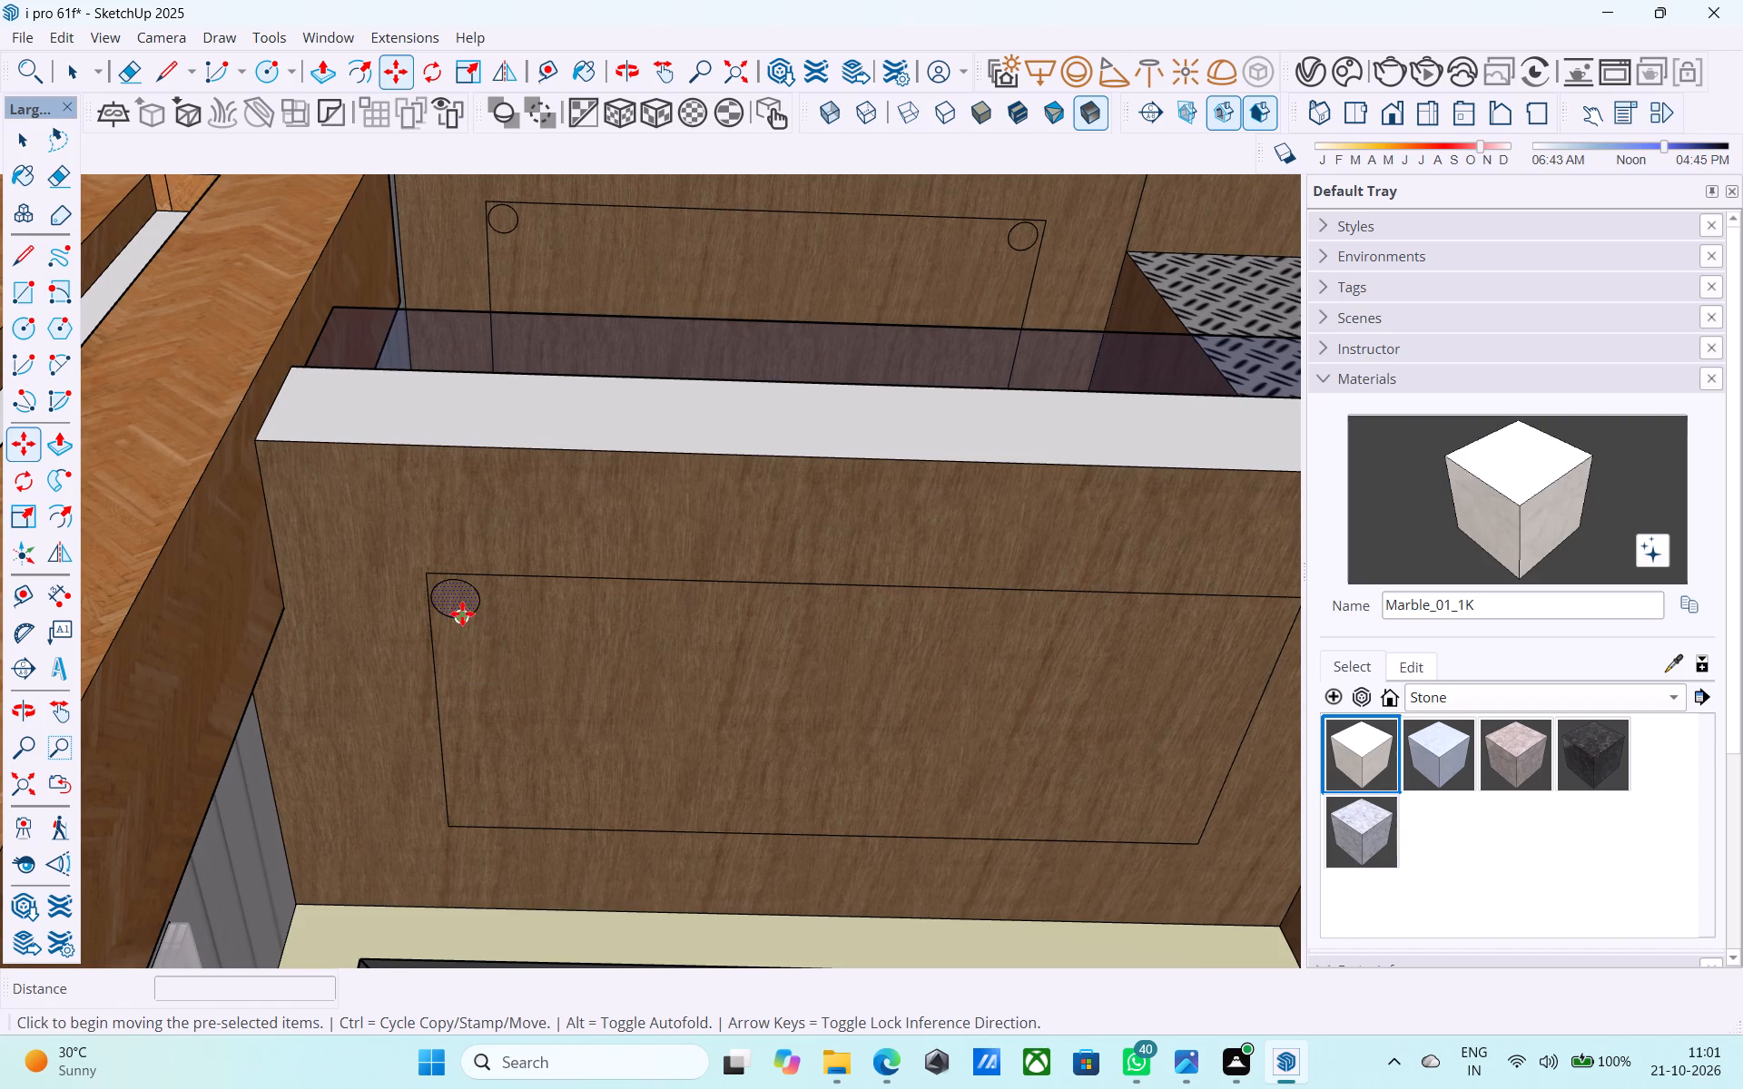
left_click(453, 602)
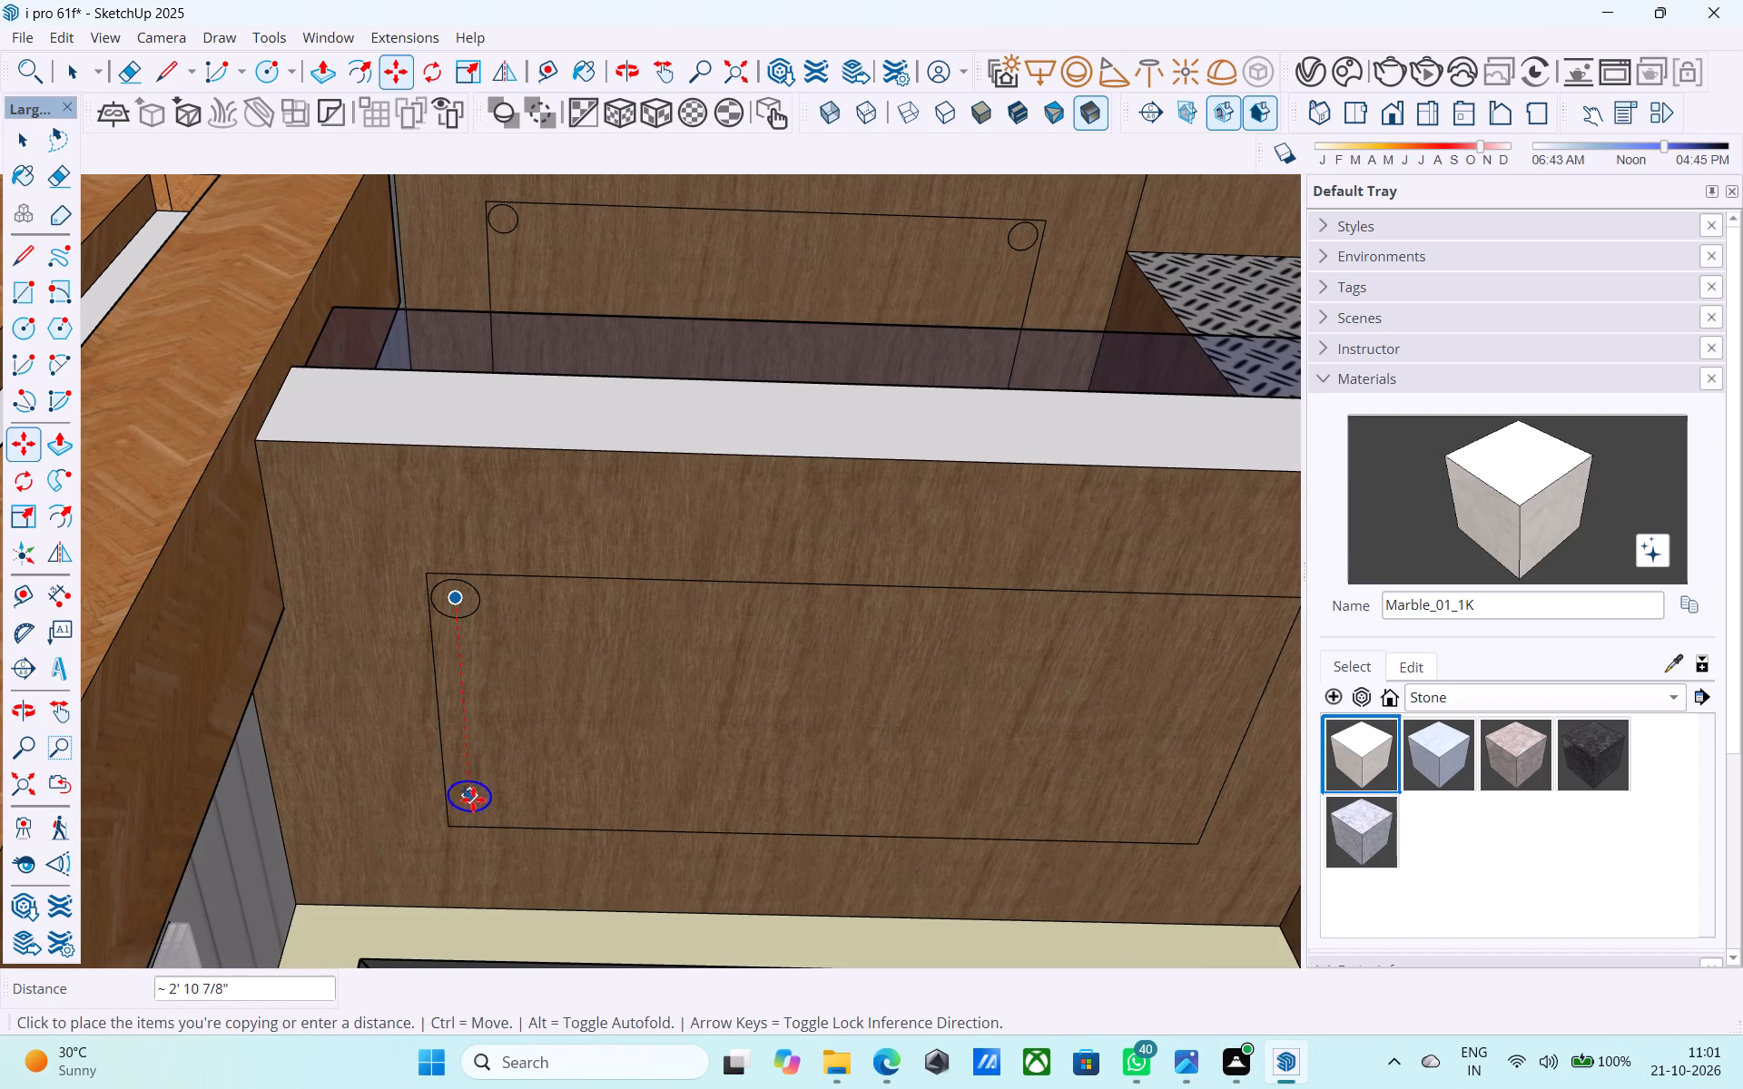
scroll(478, 815, "up", 13)
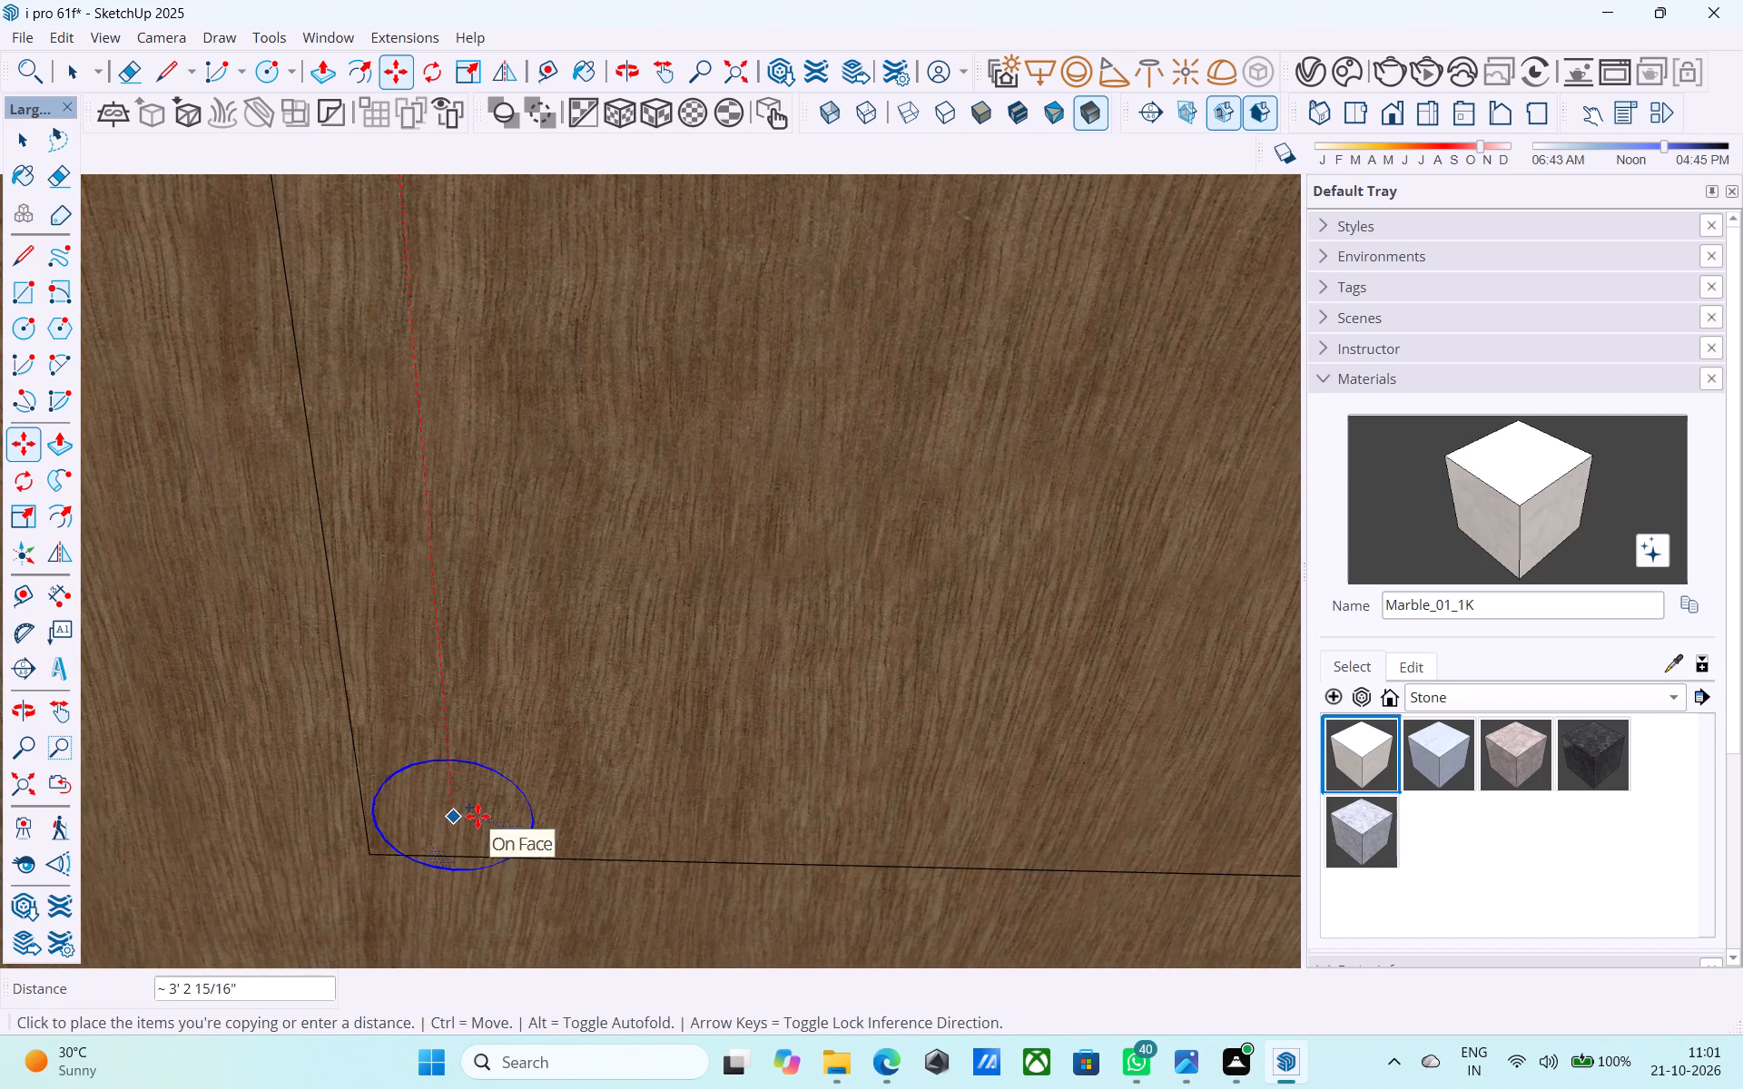
left_click(474, 790)
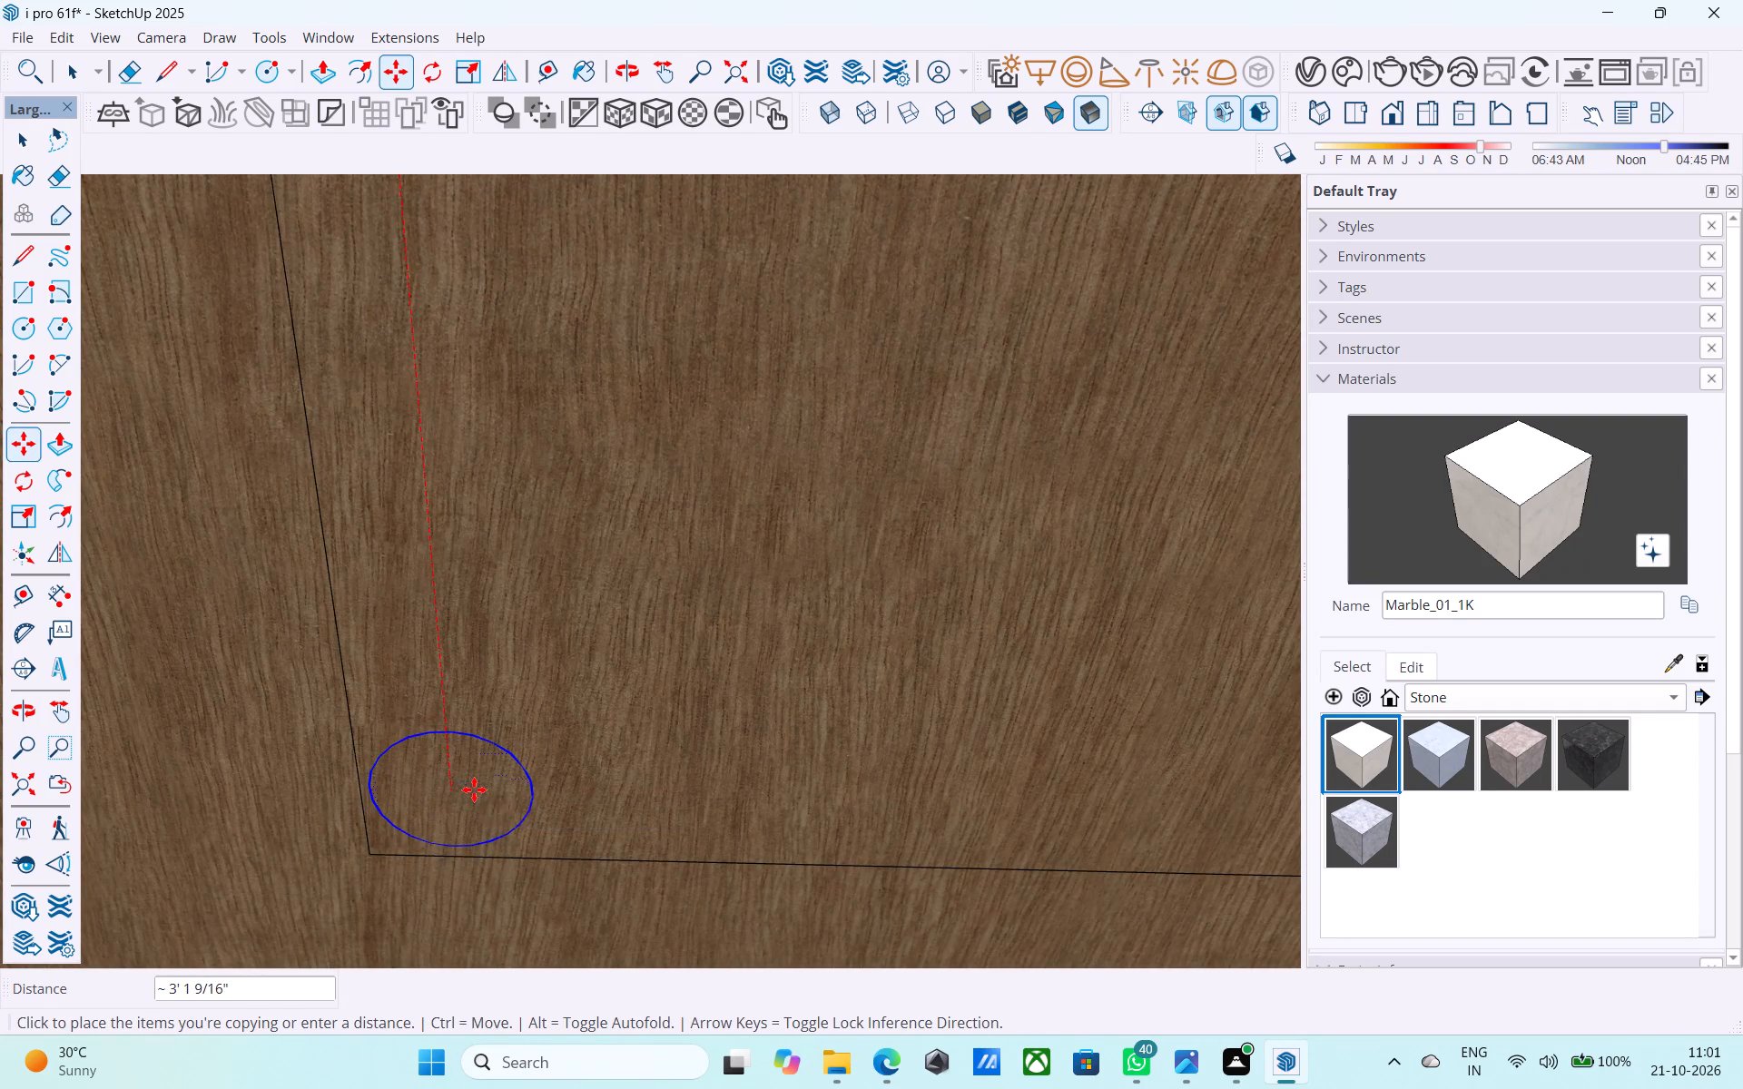
Copy both circles by the grey wall together about 8' 4" along the lower ceiling, just inside the inset rectangle's opposite end.
scroll(474, 790, "down", 7)
scroll(486, 805, "up", 1)
scroll(486, 805, "down", 7)
scroll(488, 822, "up", 2)
scroll(488, 822, "down", 2)
scroll(453, 650, "down", 5)
middle_click_drag(440, 587, 452, 651)
scroll(453, 652, "up", 5)
key("space")
scroll(458, 609, "down", 1)
left_click(457, 571)
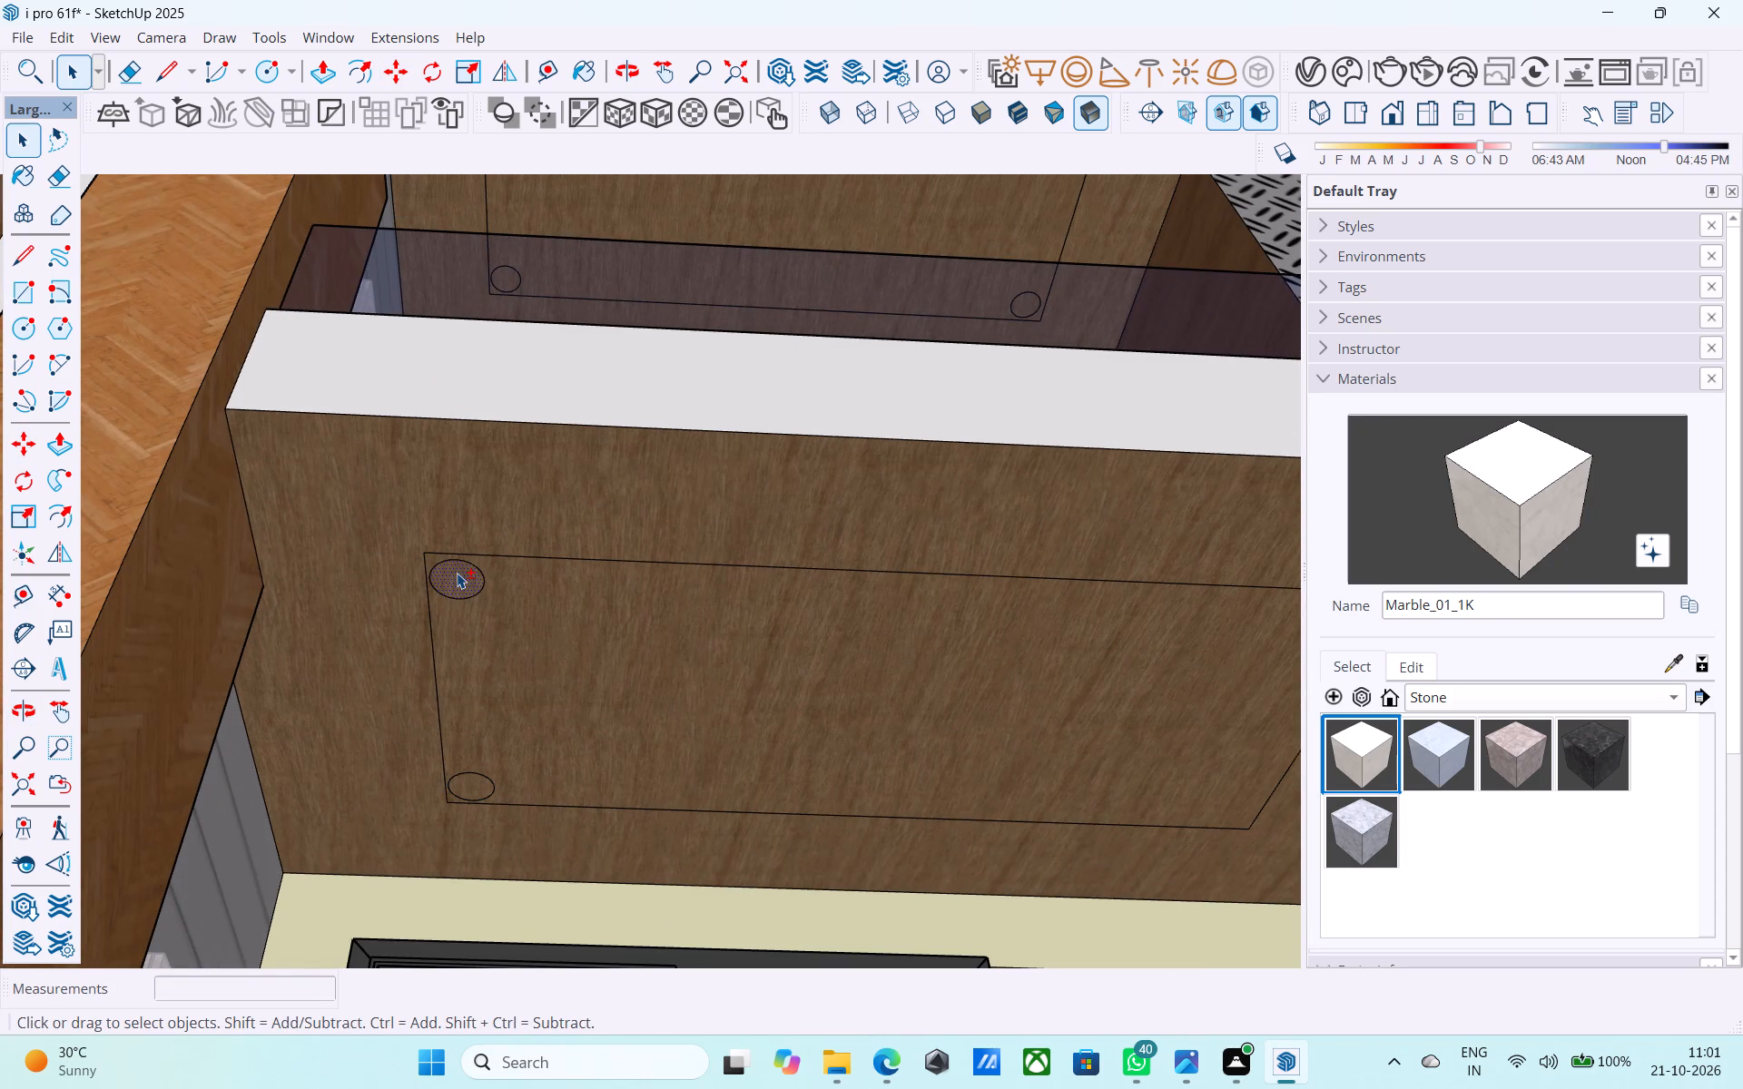
left_click(472, 790, "shift")
scroll(469, 769, "down", 6, "shift")
middle_click_drag(461, 744, 459, 763)
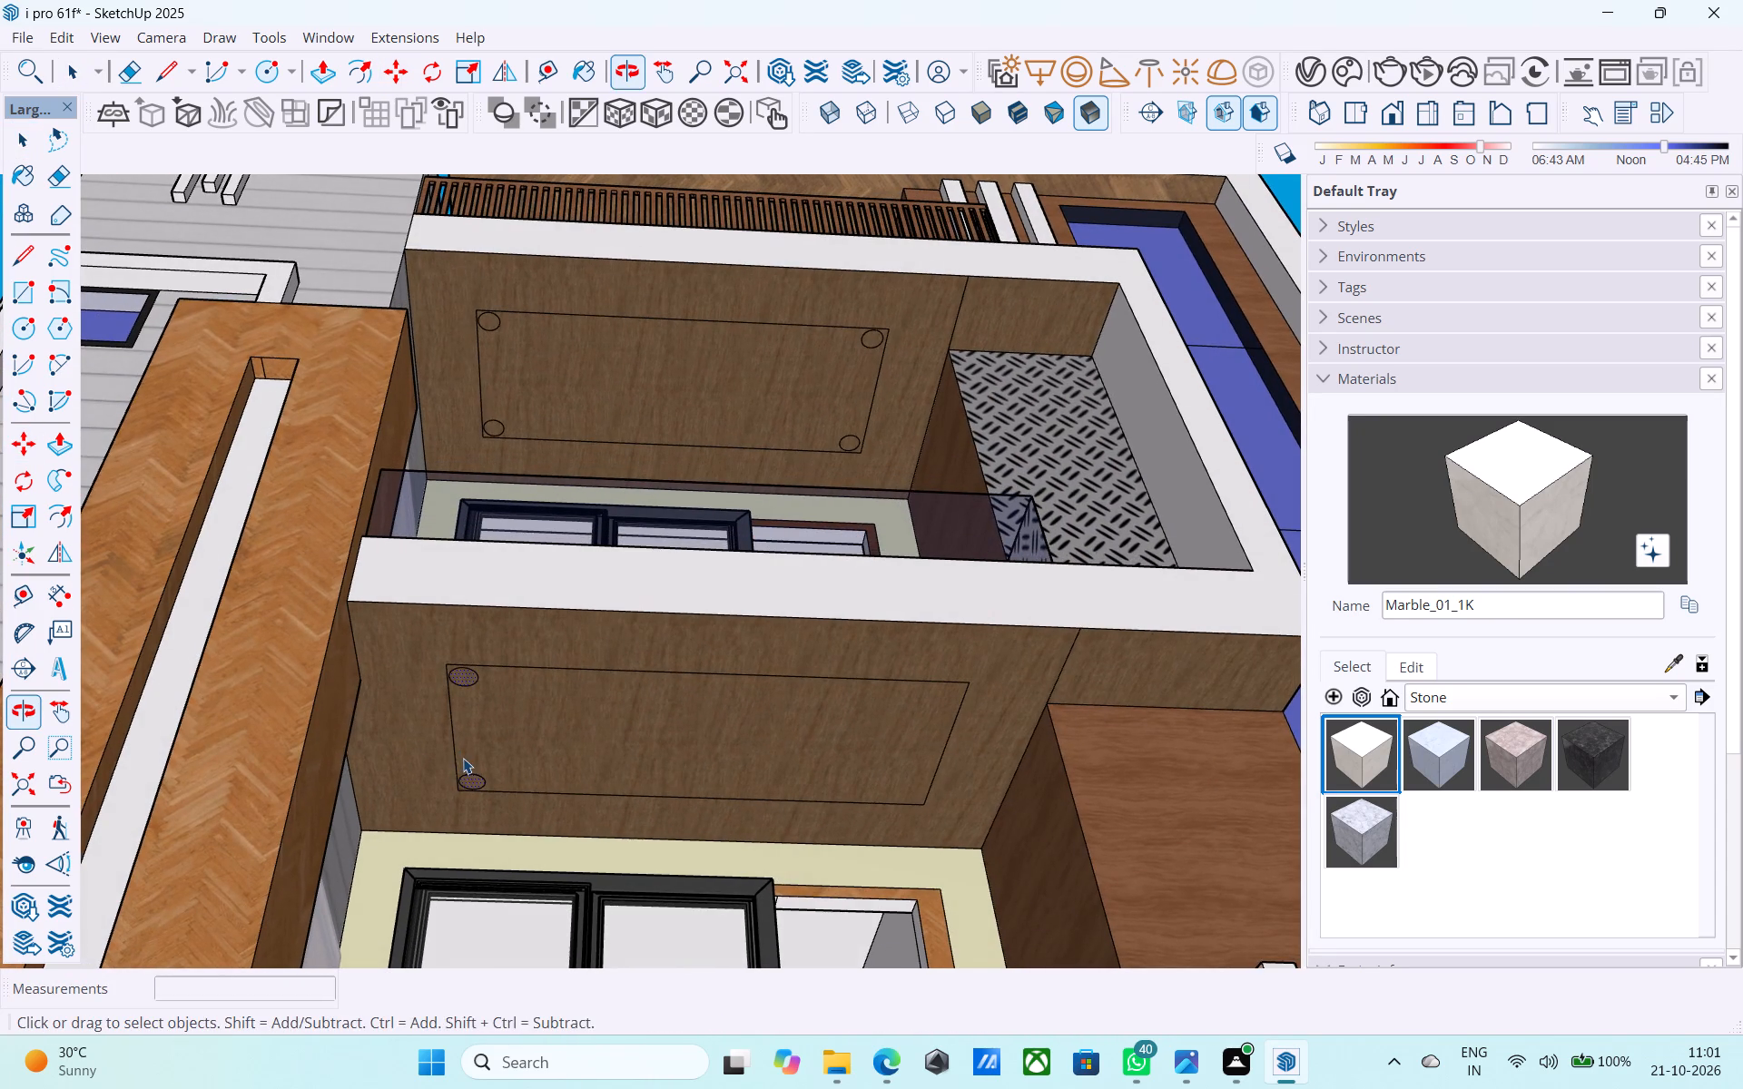
key("m")
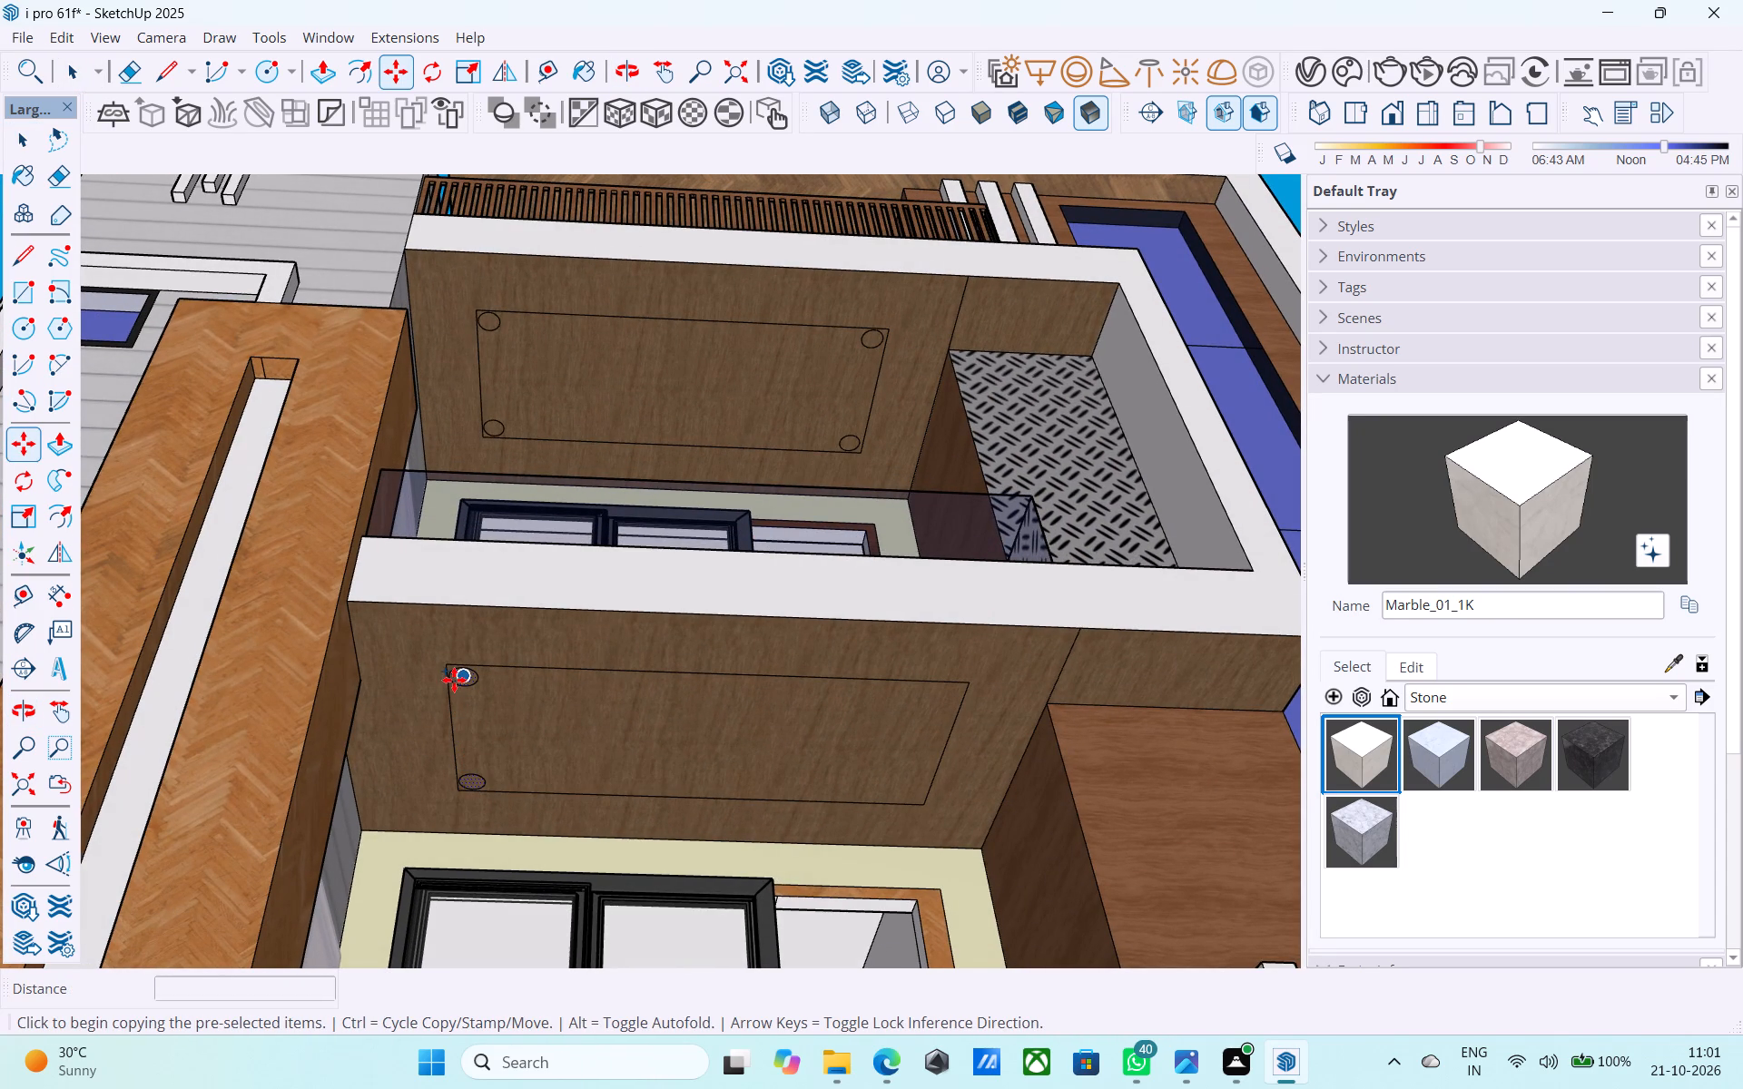
left_click(455, 678)
scroll(939, 694, "up", 4)
scroll(939, 694, "down", 1)
middle_click_drag(941, 693, 890, 669)
scroll(920, 688, "up", 5)
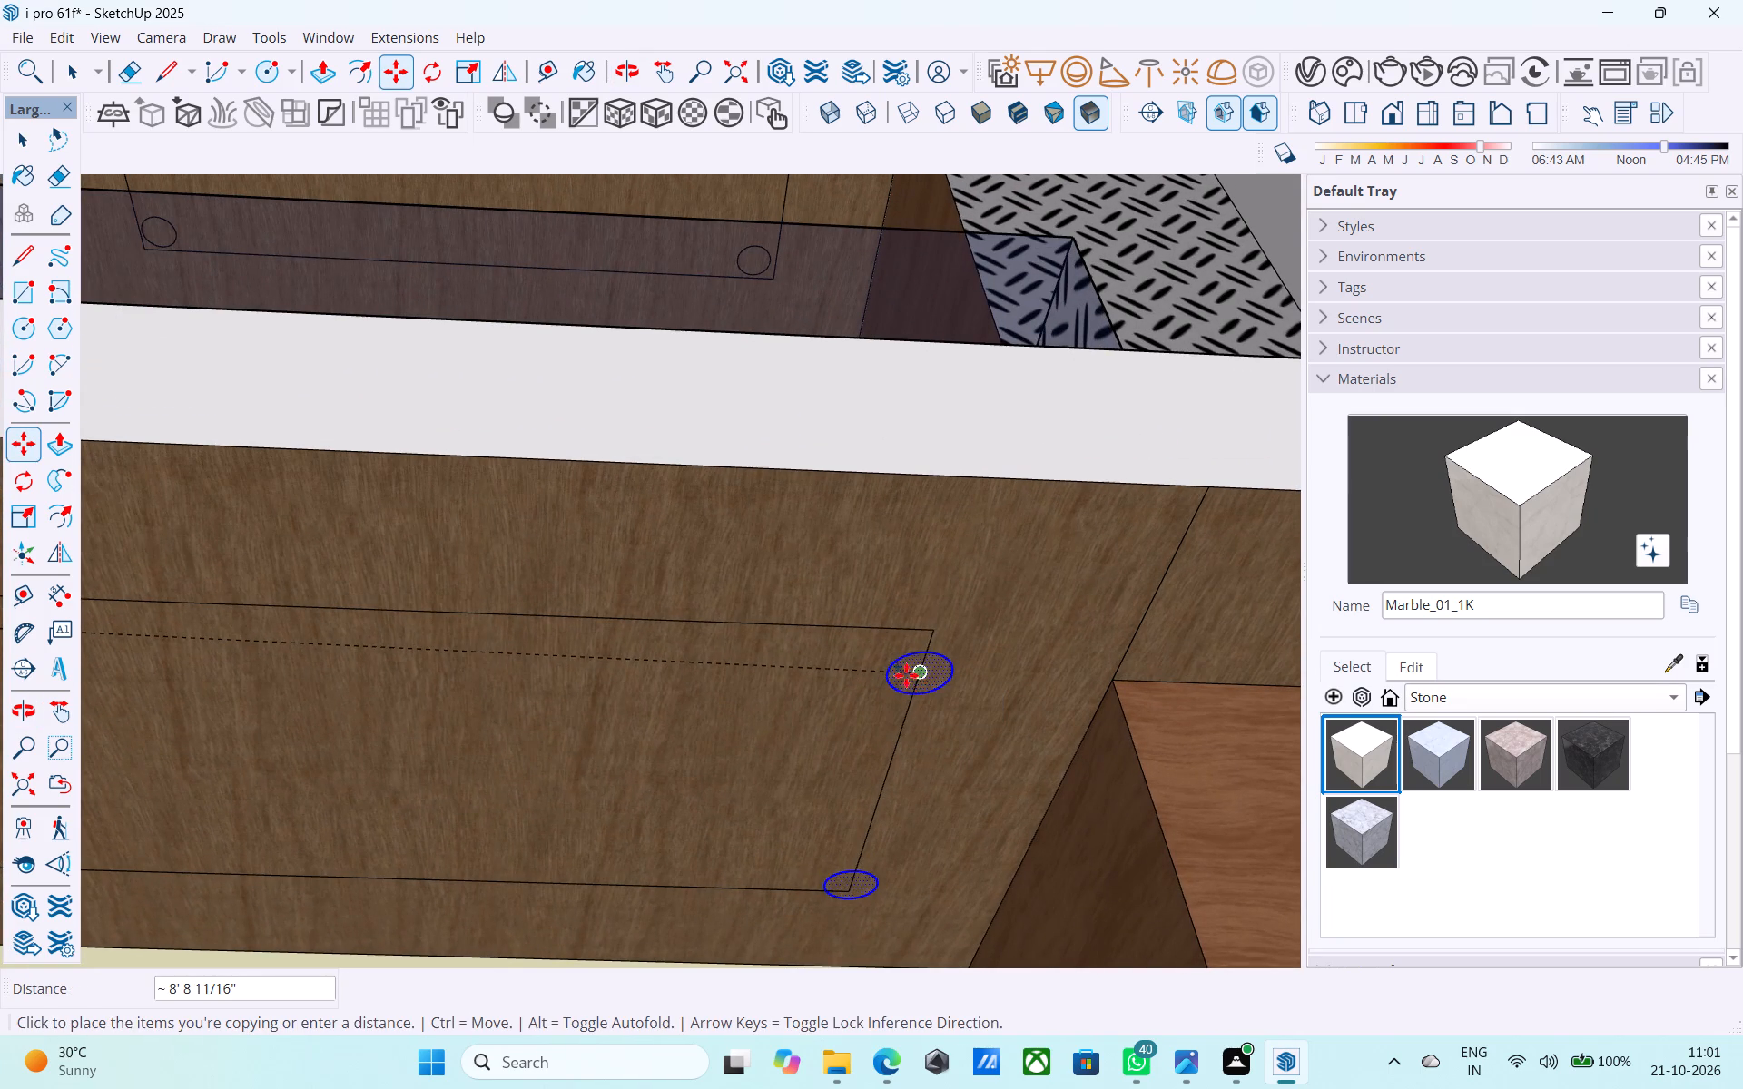
left_click(873, 662)
Examine the facade and both balcony ceilings' inset outlines and corner circles from several angles.
scroll(913, 648, "down", 2)
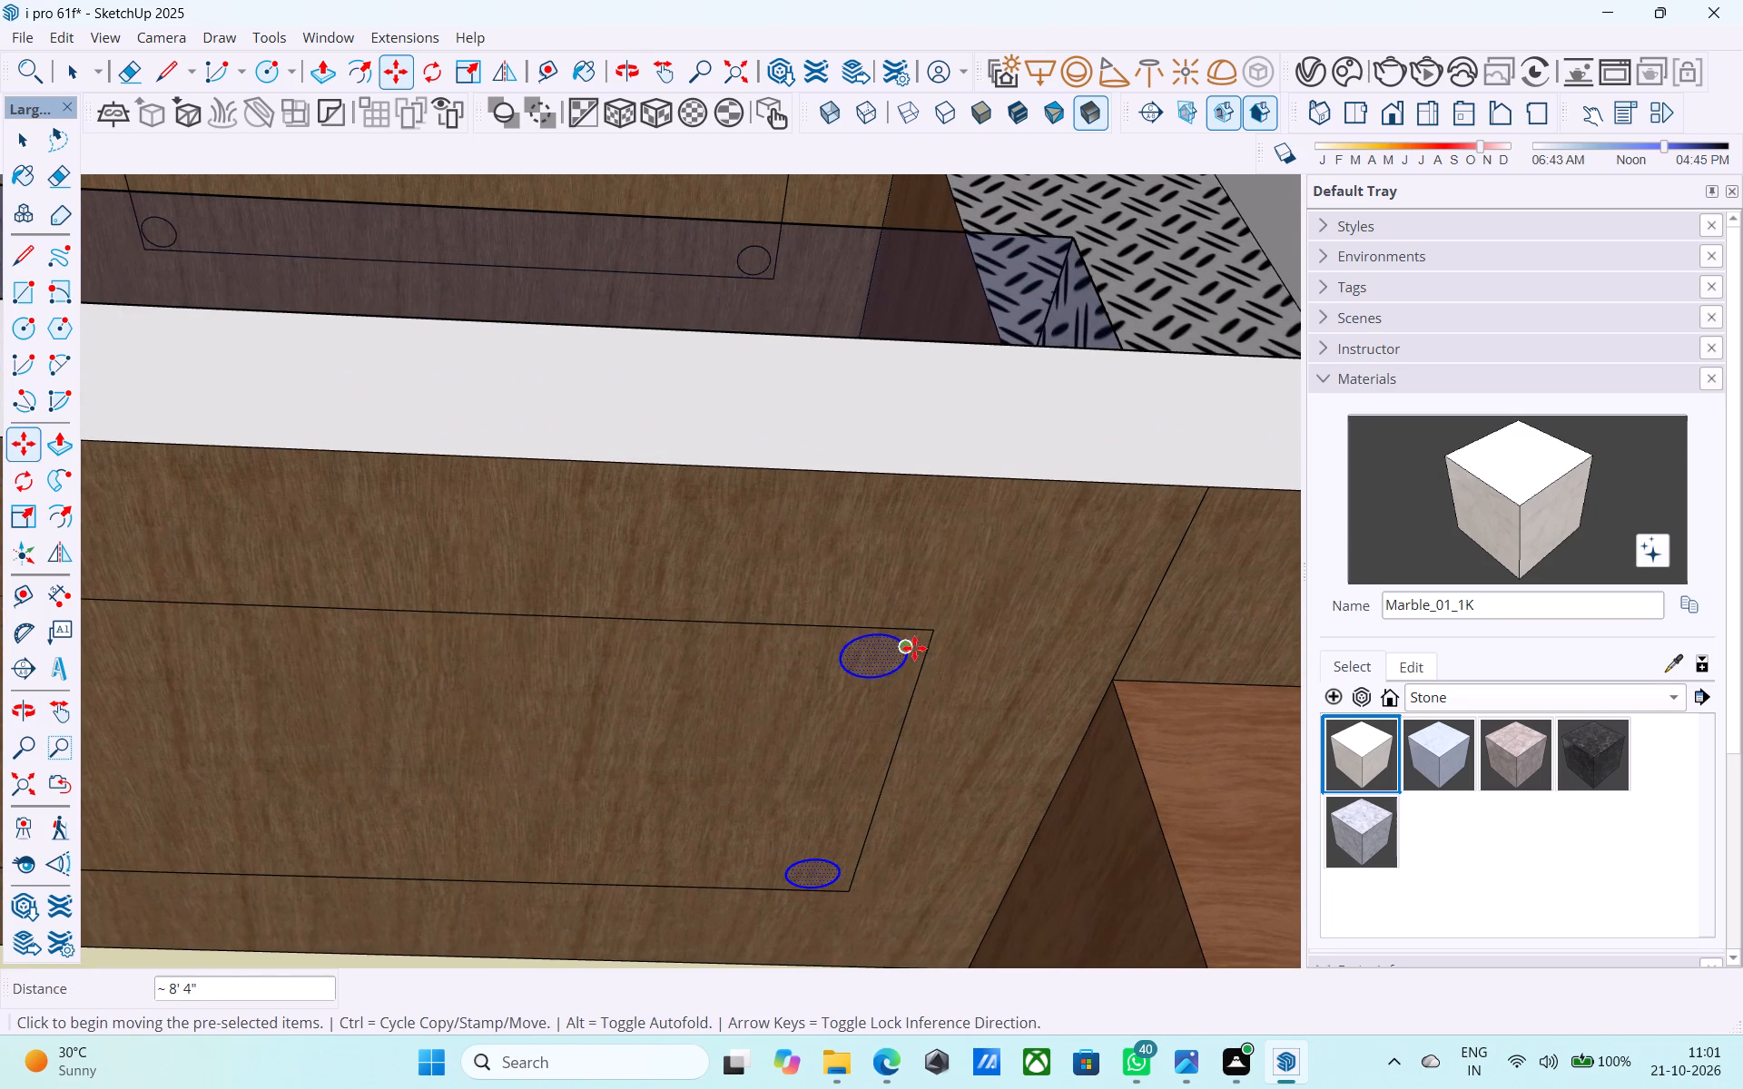
scroll(914, 648, "down", 9)
middle_click_drag(926, 662, 921, 885)
scroll(804, 751, "down", 4)
middle_click_drag(787, 739, 790, 747)
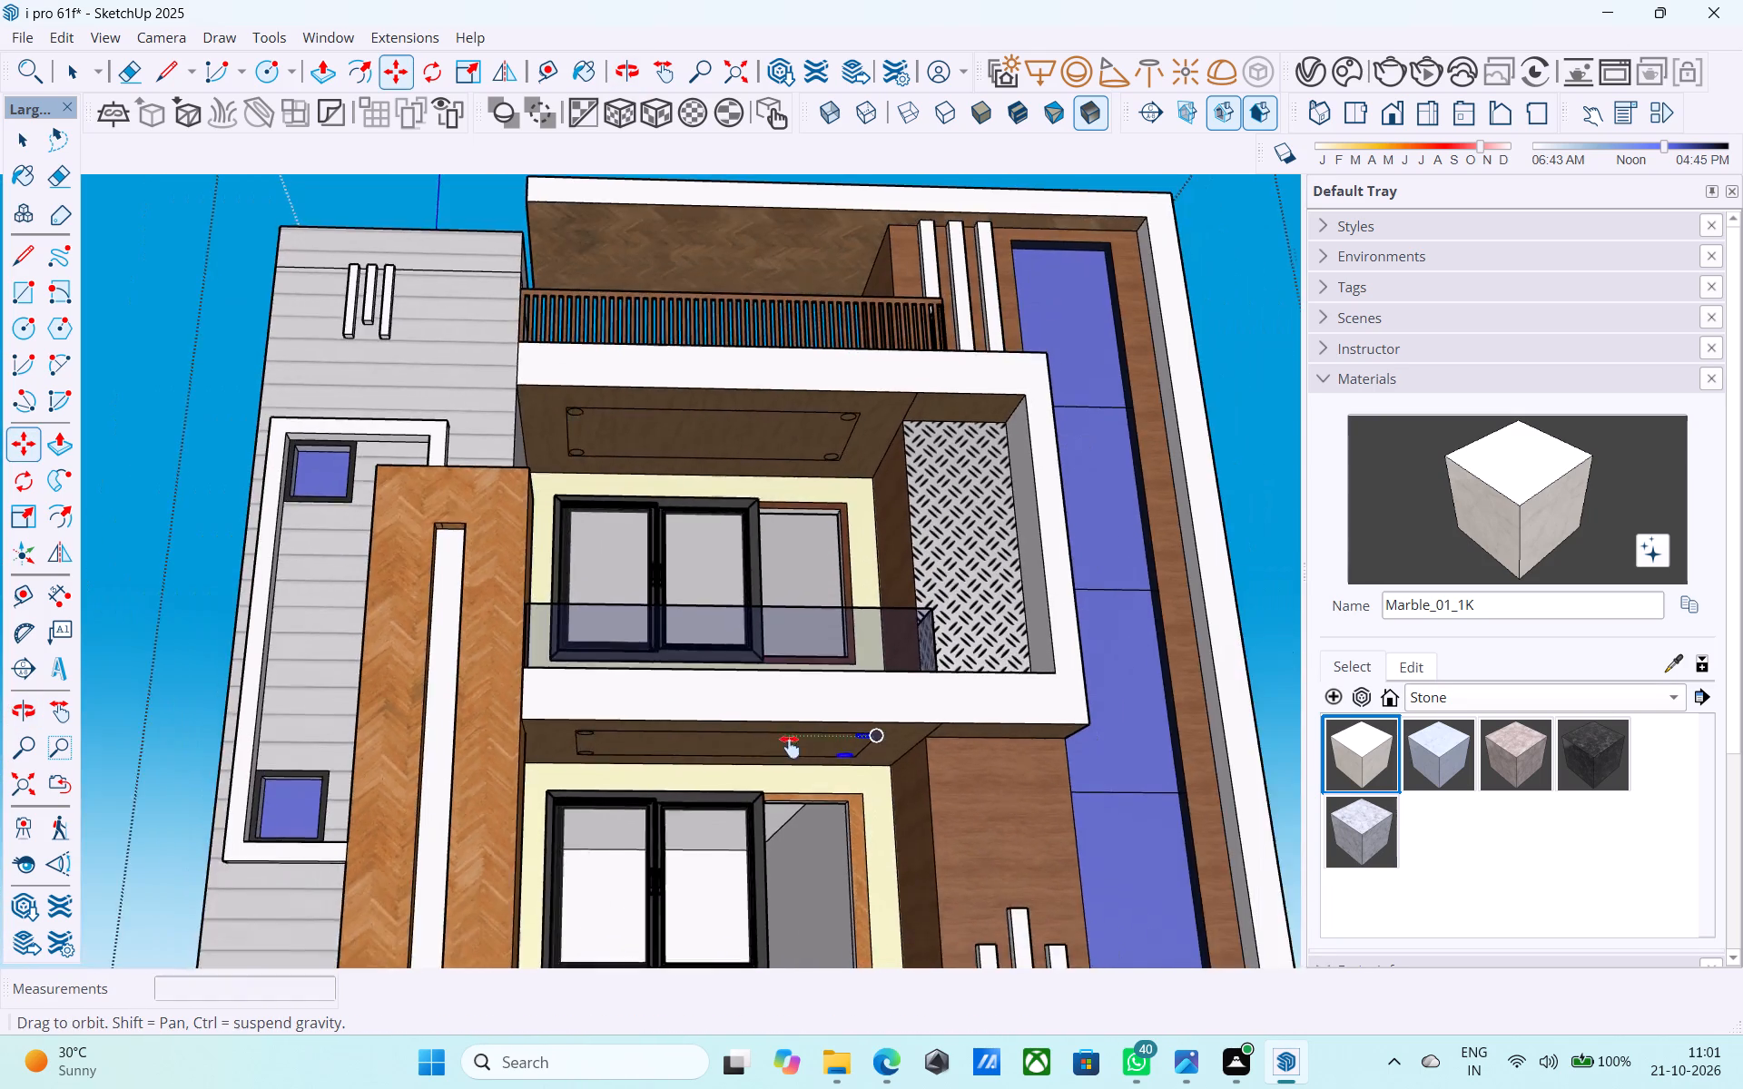
middle_click_drag(790, 747, 801, 525)
key("space")
scroll(805, 565, "down", 3)
middle_click_drag(804, 571, 792, 411, "shift")
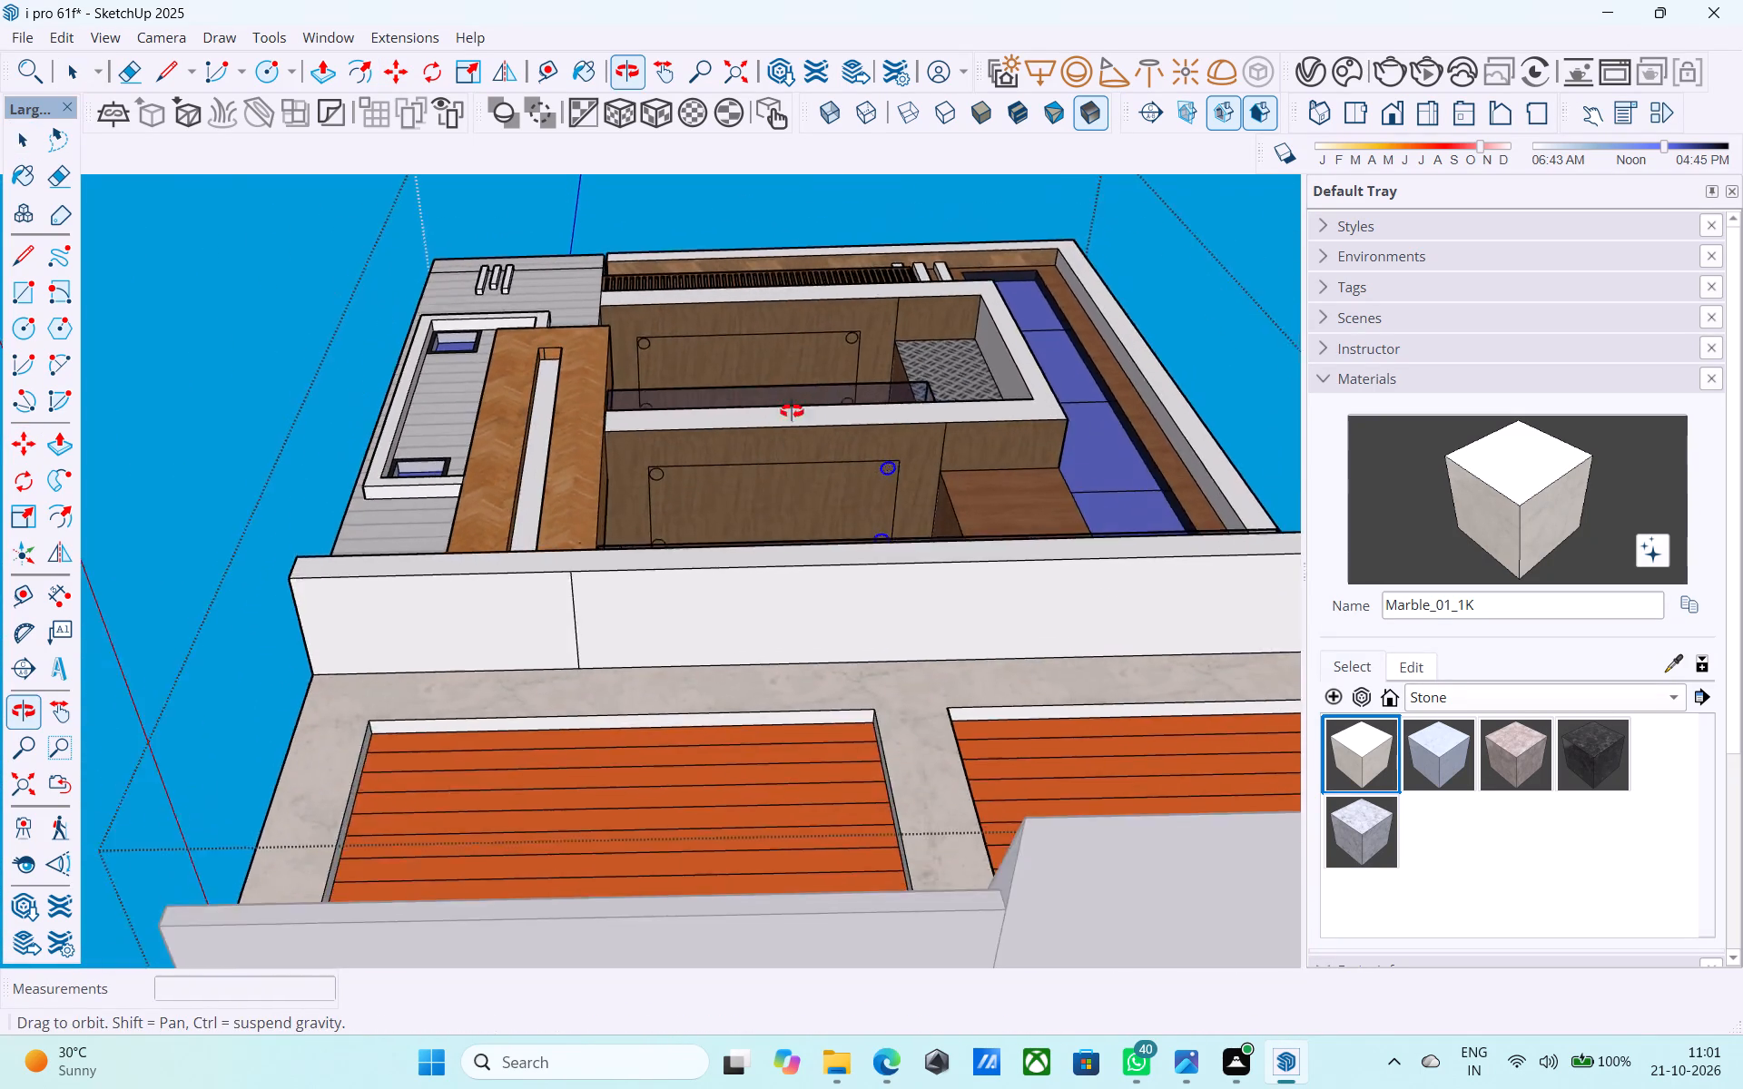
middle_click_drag(792, 411, 808, 597, "shift")
middle_click_drag(858, 555, 797, 563, "shift")
left_click(794, 538)
middle_click_drag(794, 539, 786, 613, "shift")
scroll(794, 539, "up", 1, "shift")
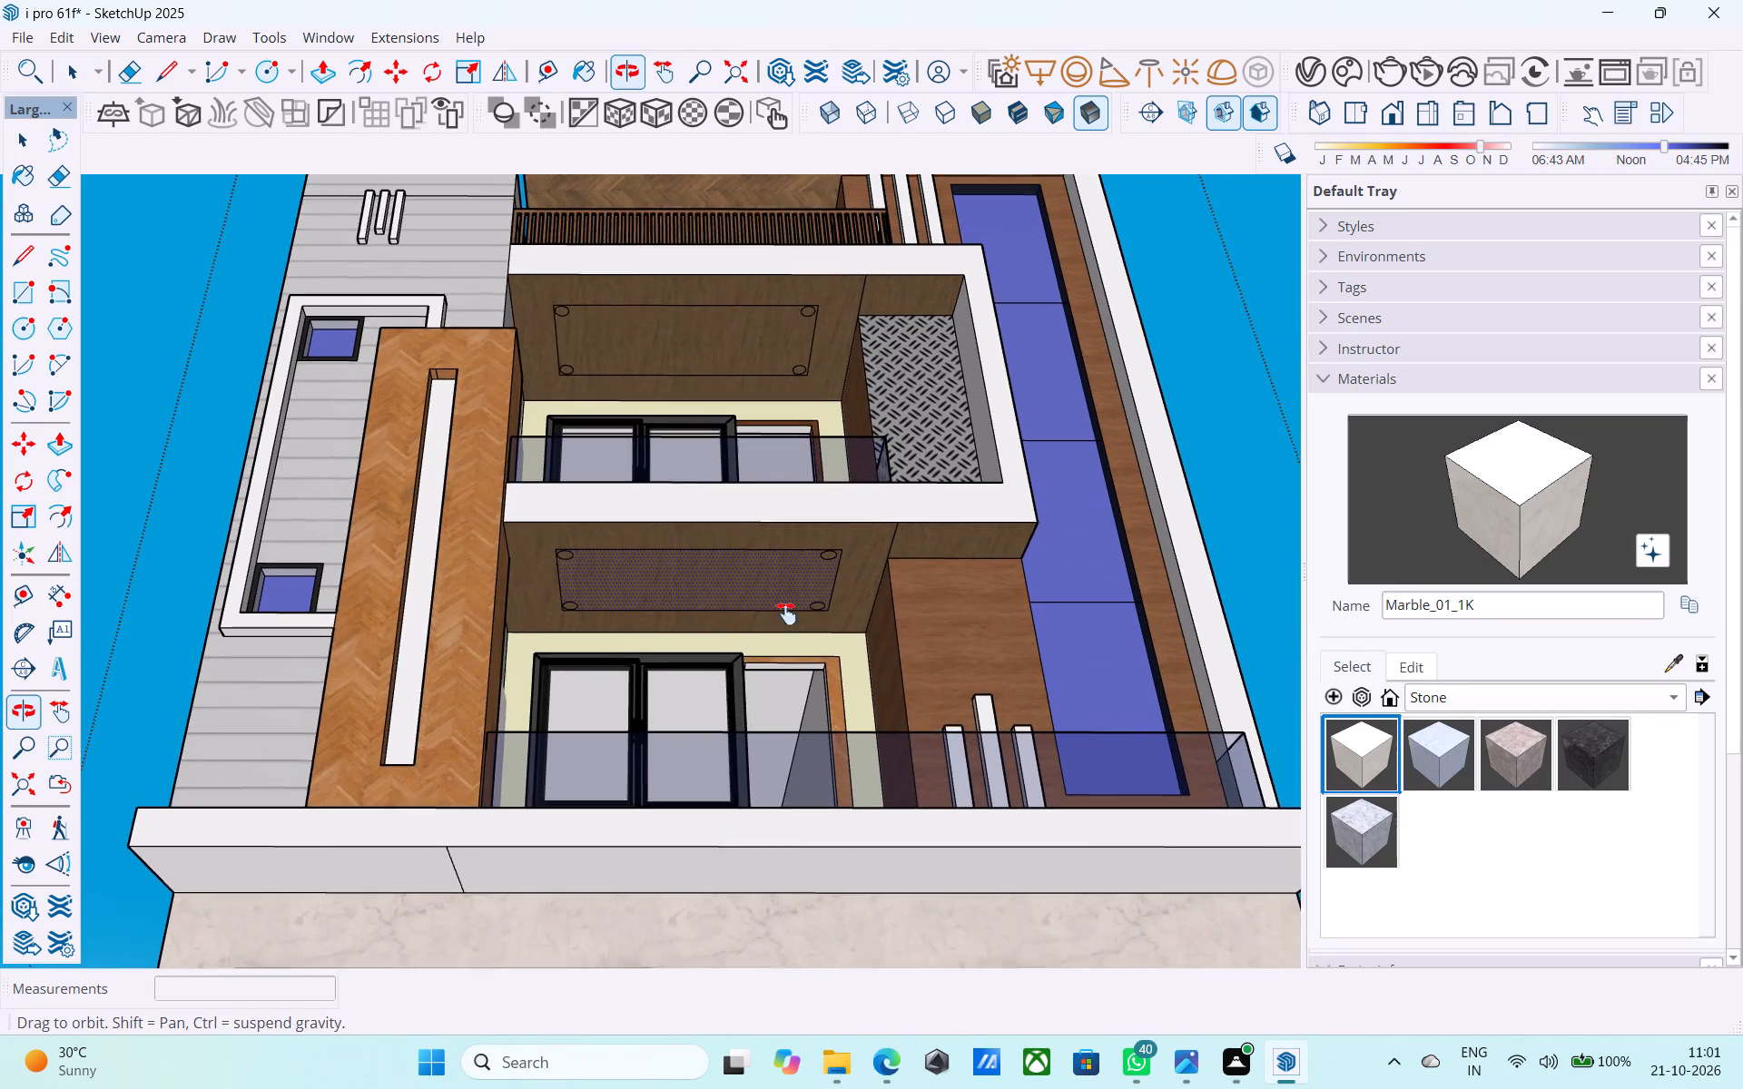
middle_click_drag(786, 613, 792, 595, "shift")
Push the circle at the upper ceiling's front corner by the grey wall 3" into the ceiling.
scroll(781, 549, "down", 1)
middle_click_drag(781, 548, 802, 741, "shift")
scroll(691, 564, "up", 2)
scroll(566, 520, "up", 5)
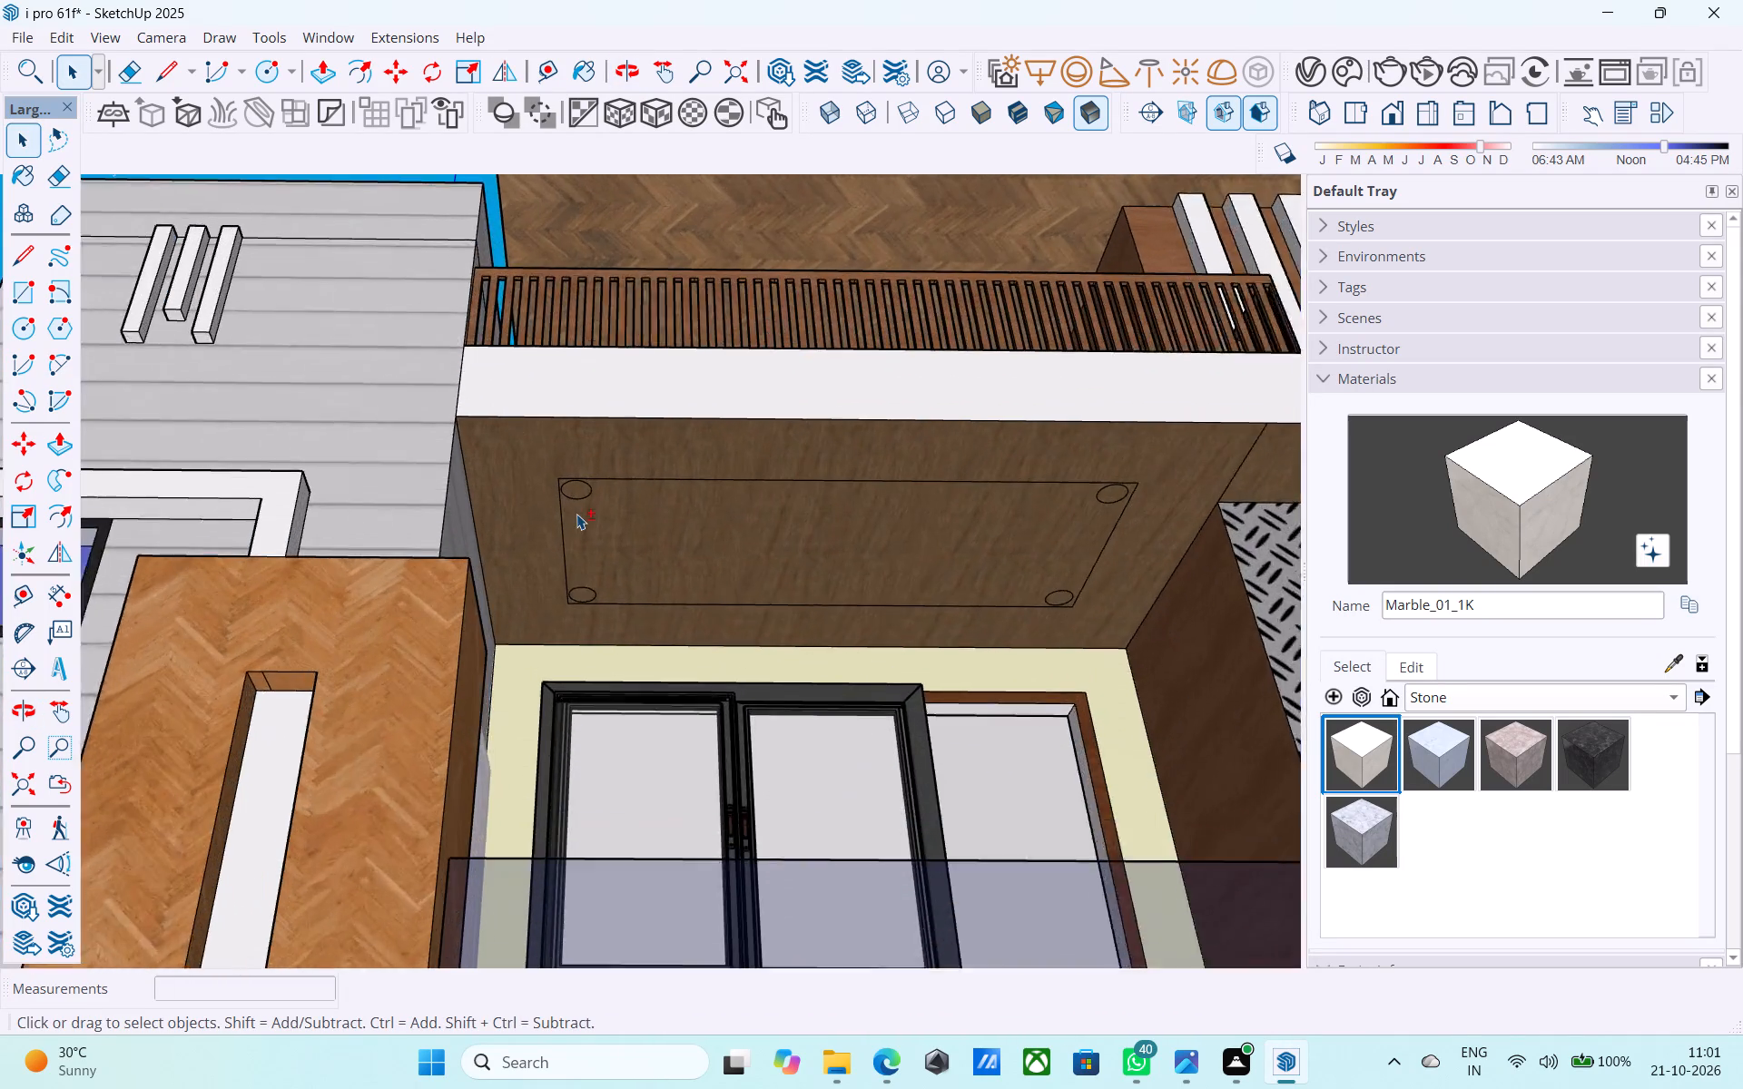
scroll(576, 514, "up", 6)
left_click(576, 473)
scroll(576, 473, "up", 7)
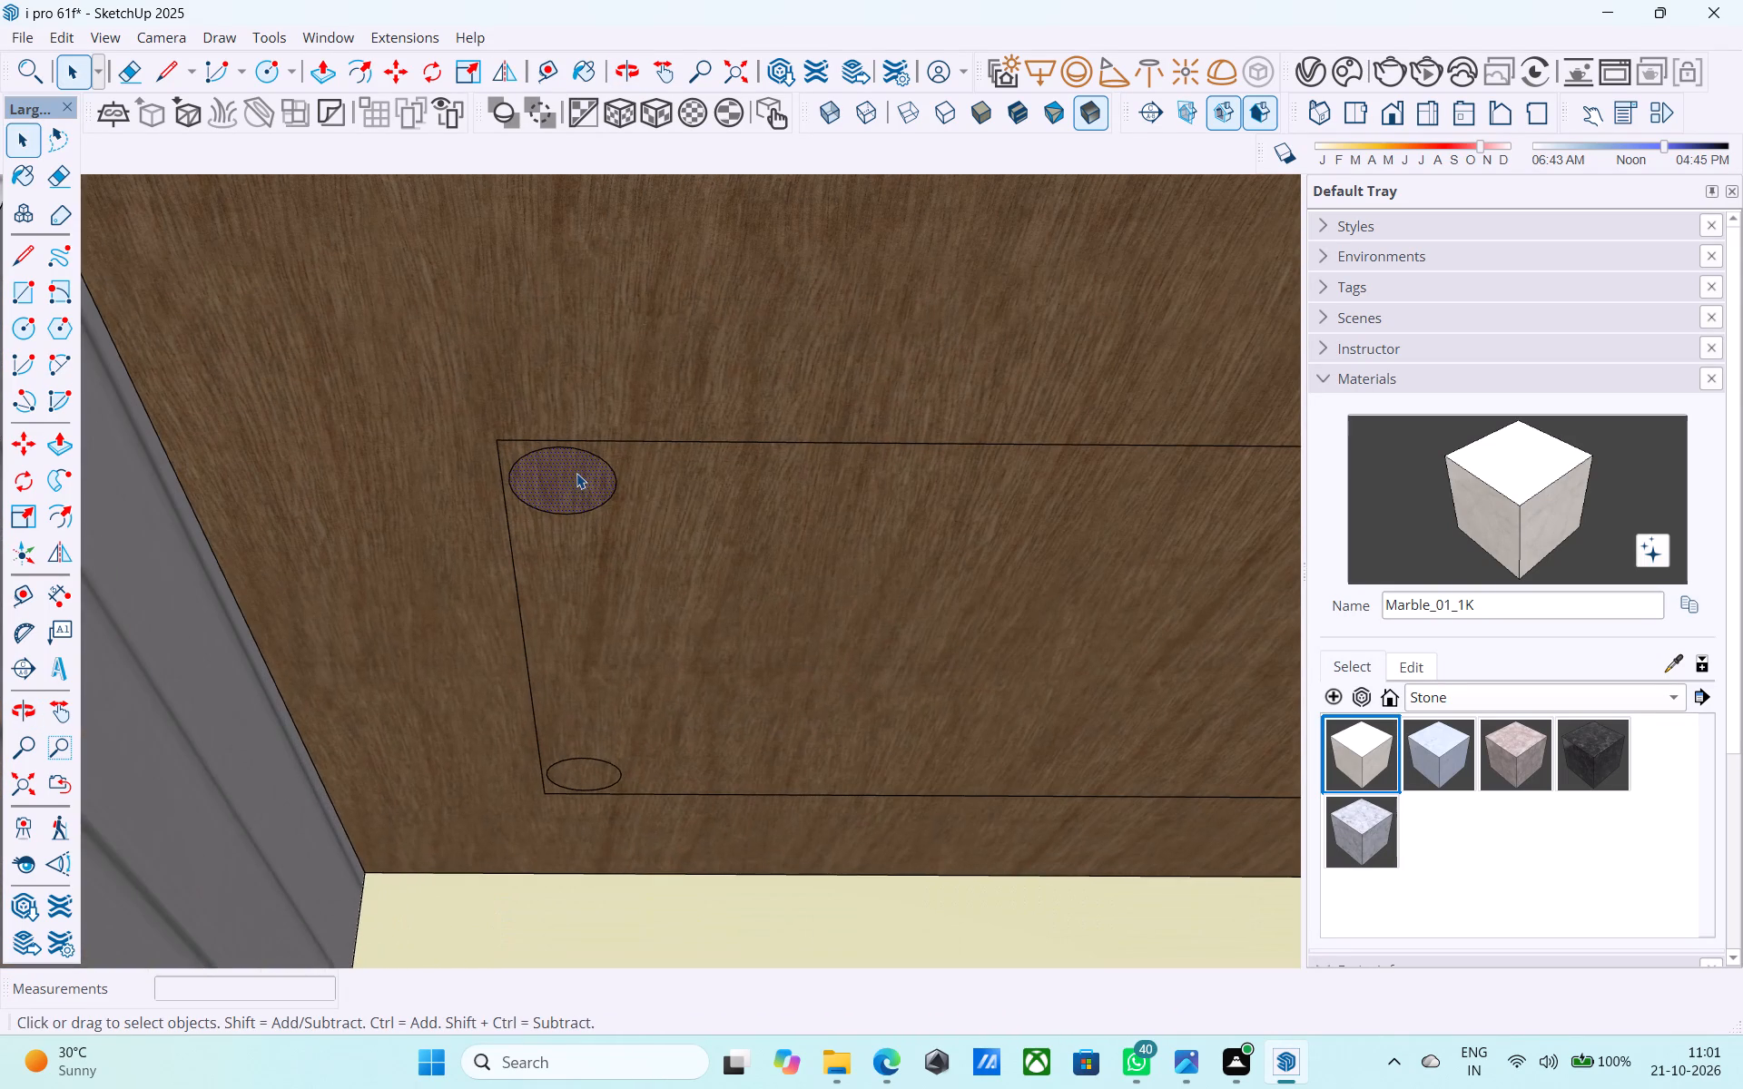
key("p")
left_click(576, 472)
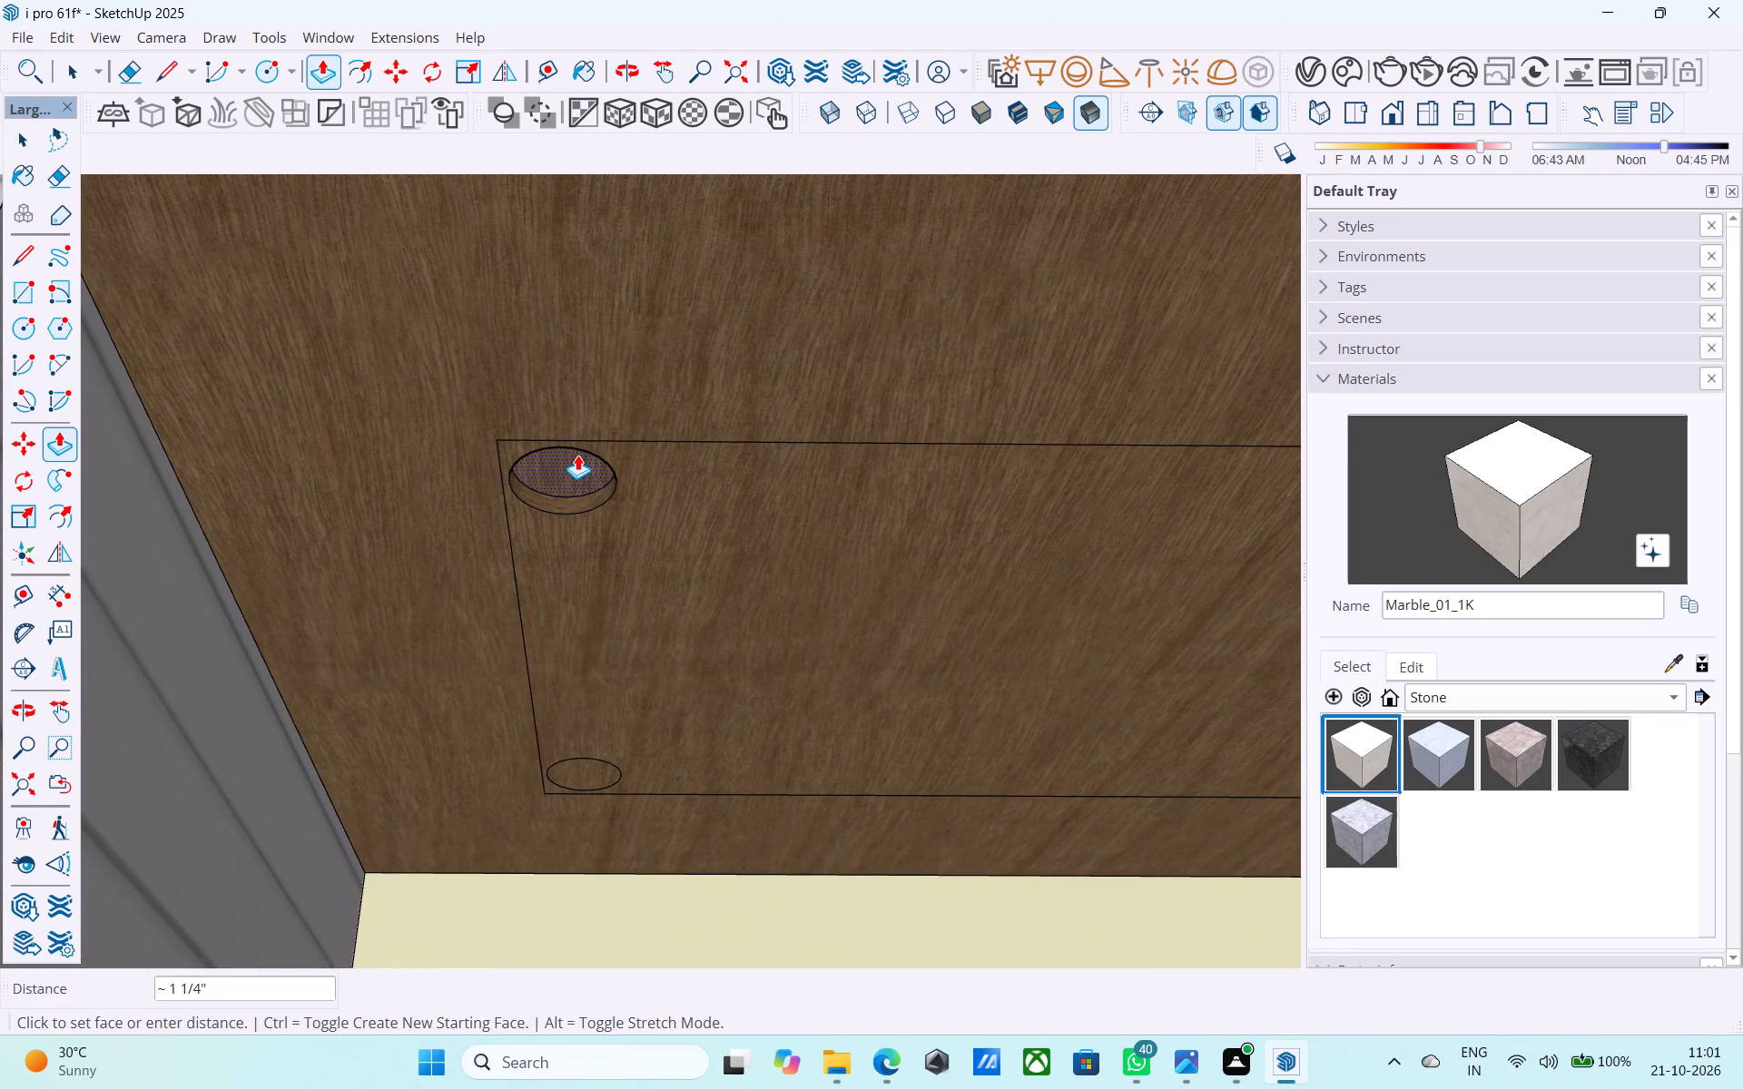
type("3\"")
key("Return")
key("space")
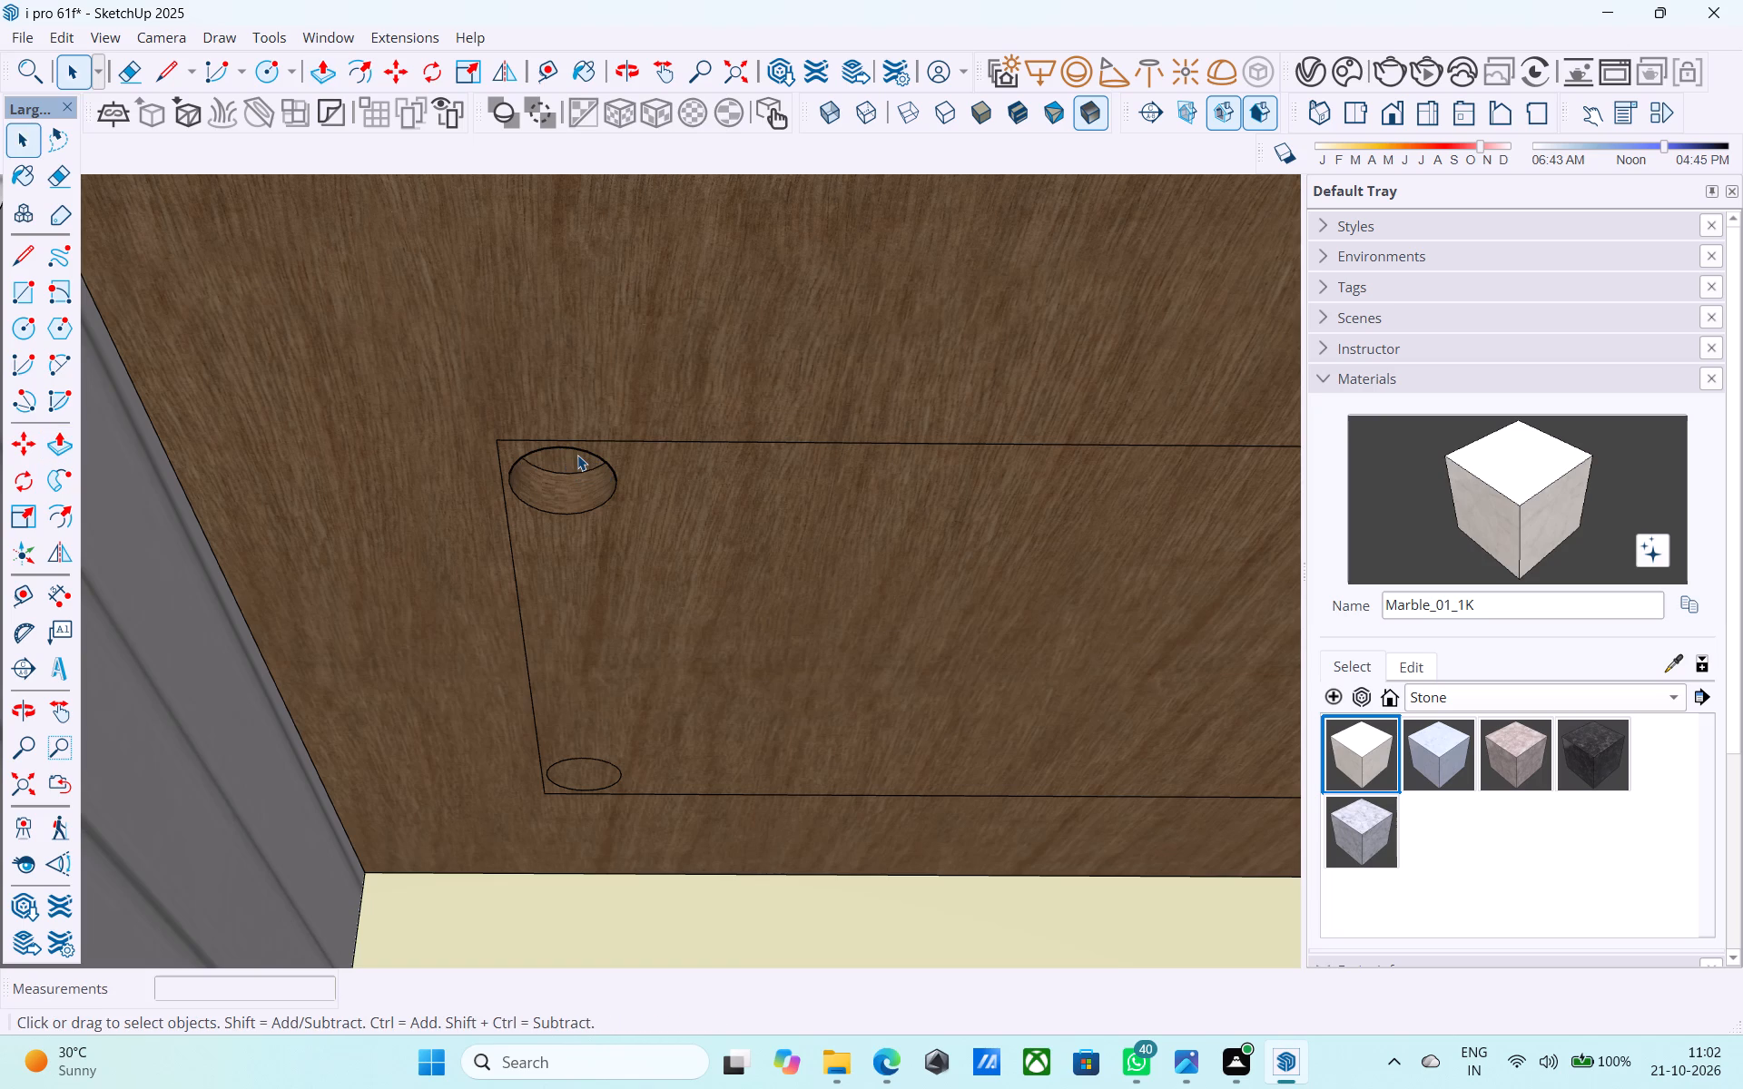
Recess the upper ceiling's remaining corner circles by the same 3", beginning with the two at the patterned-wall end.
scroll(537, 533, "down", 16)
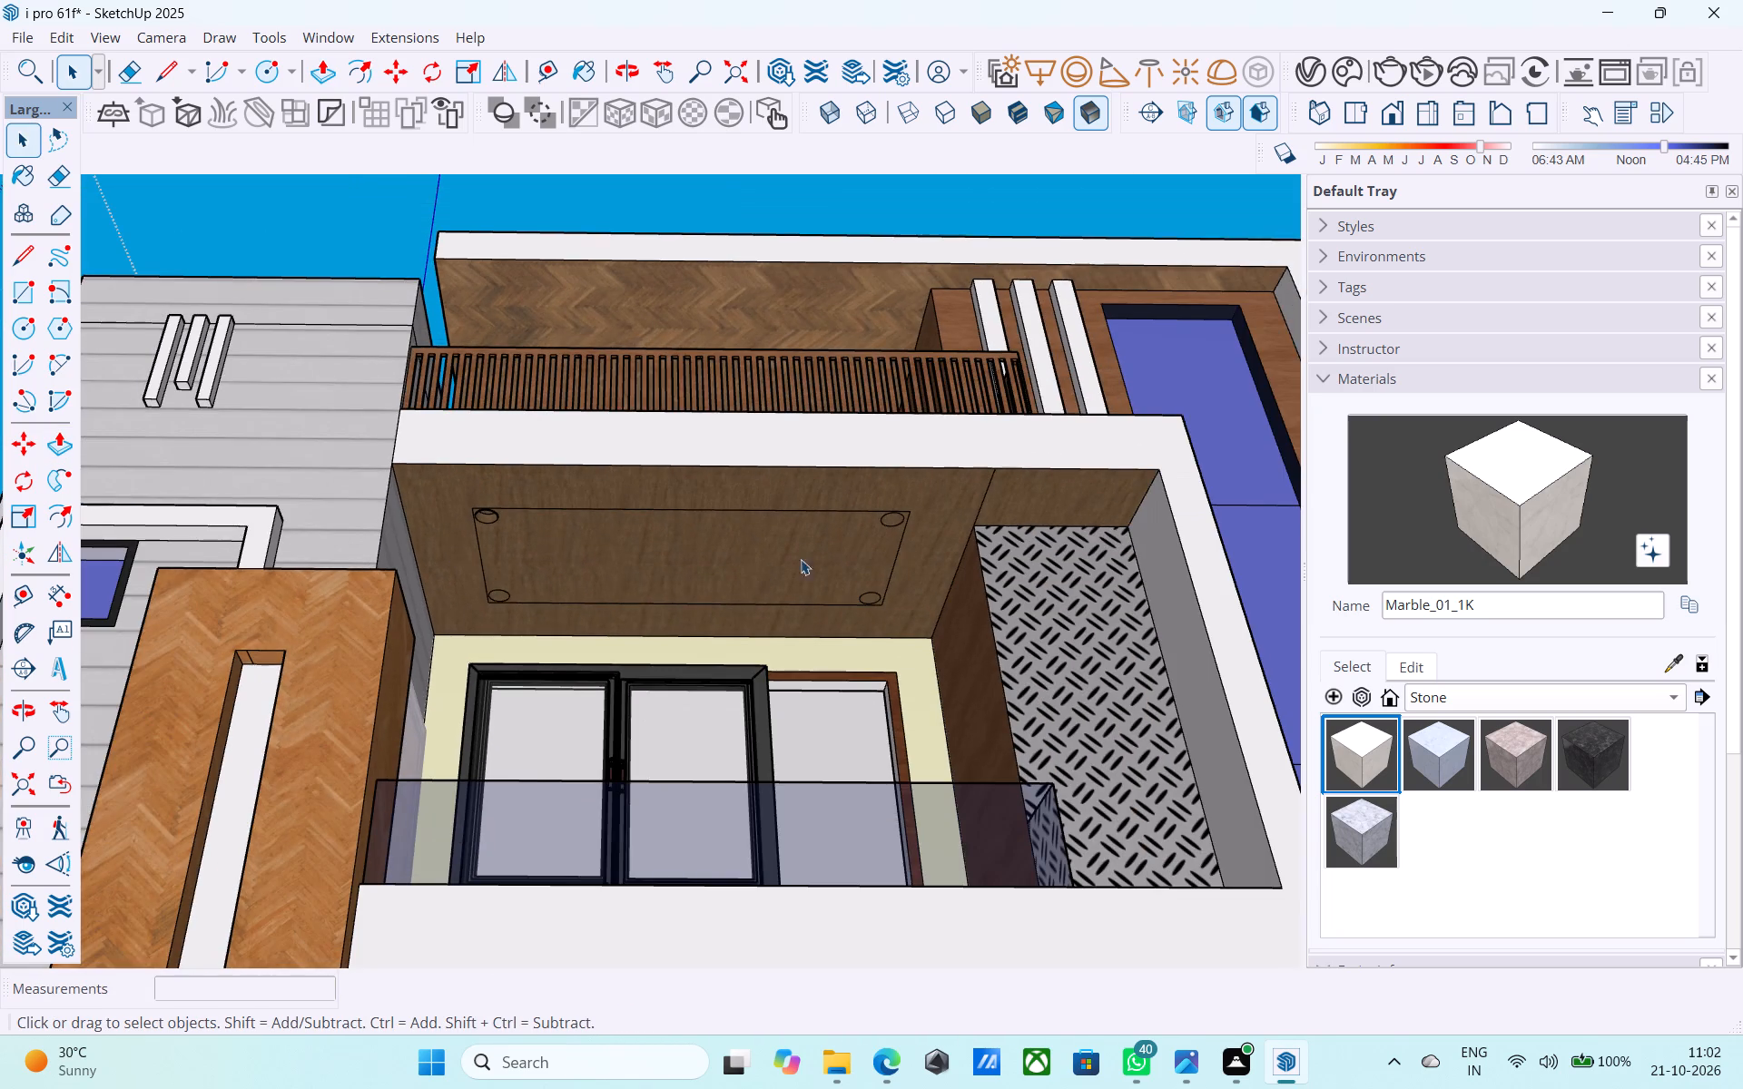
scroll(901, 521, "up", 11)
left_click(890, 522)
key("p")
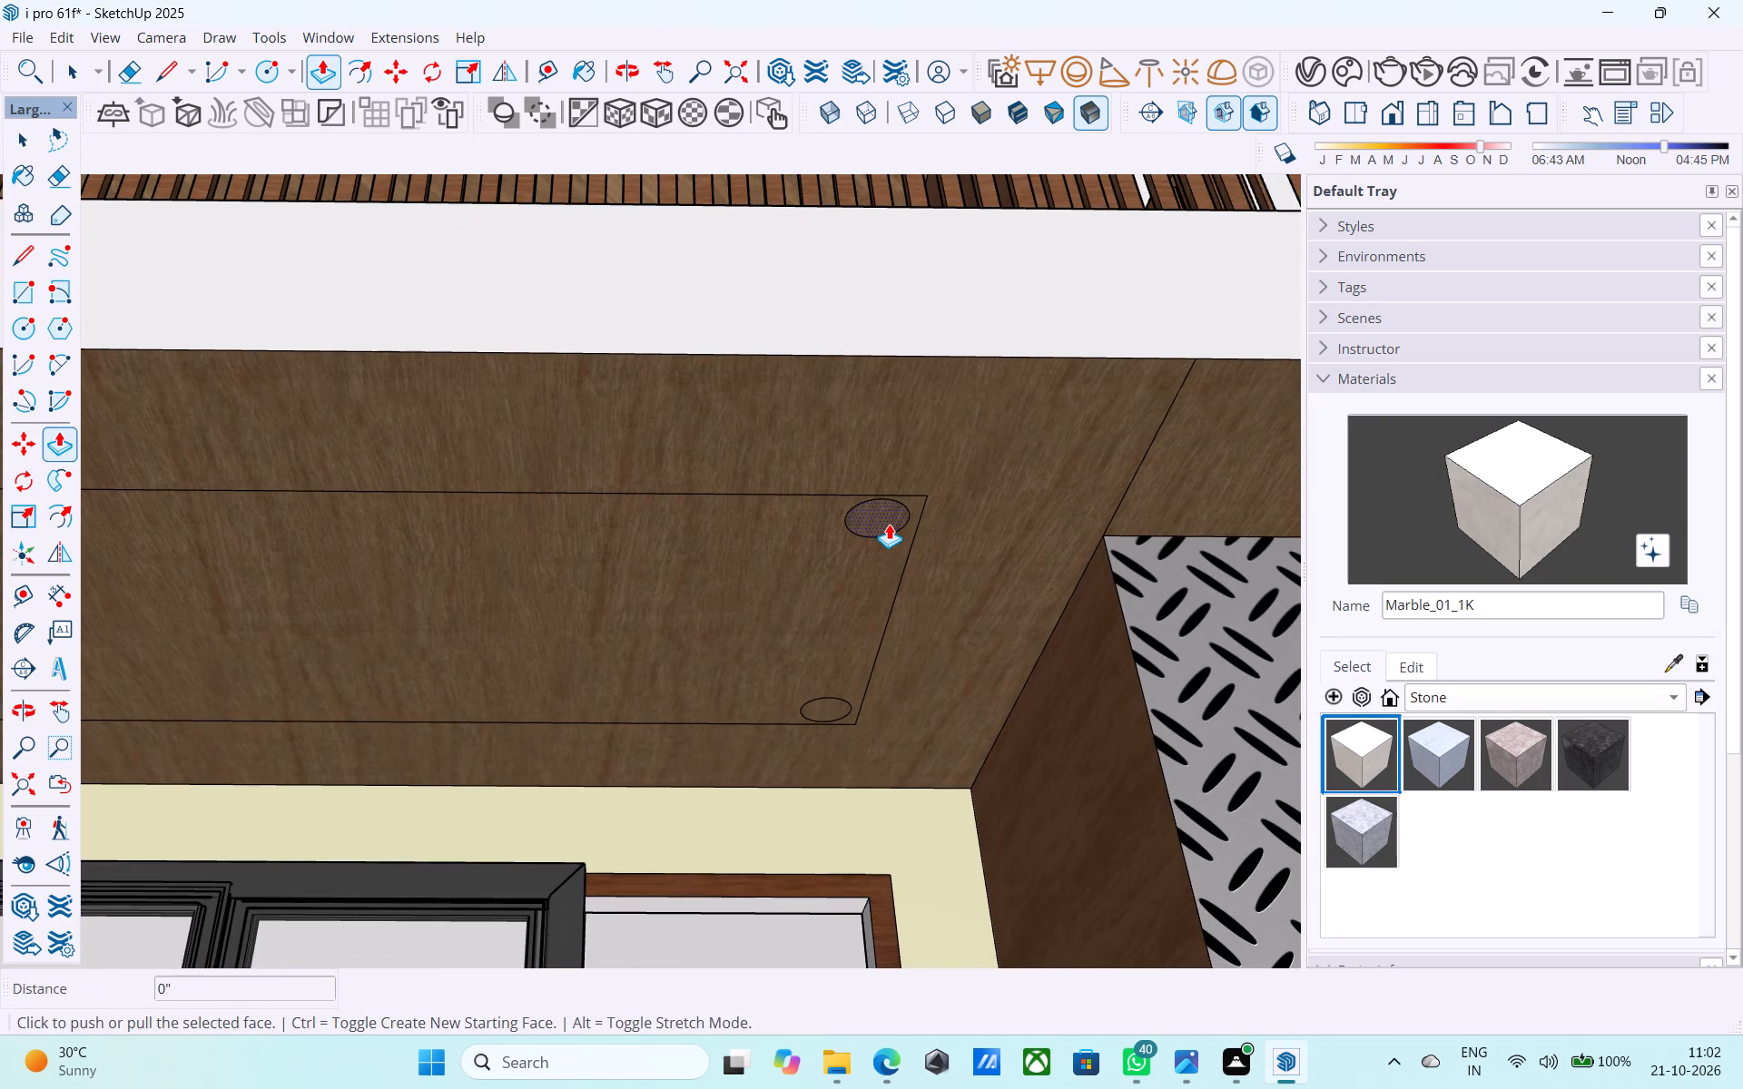
double_click(889, 522)
scroll(889, 521, "down", 5)
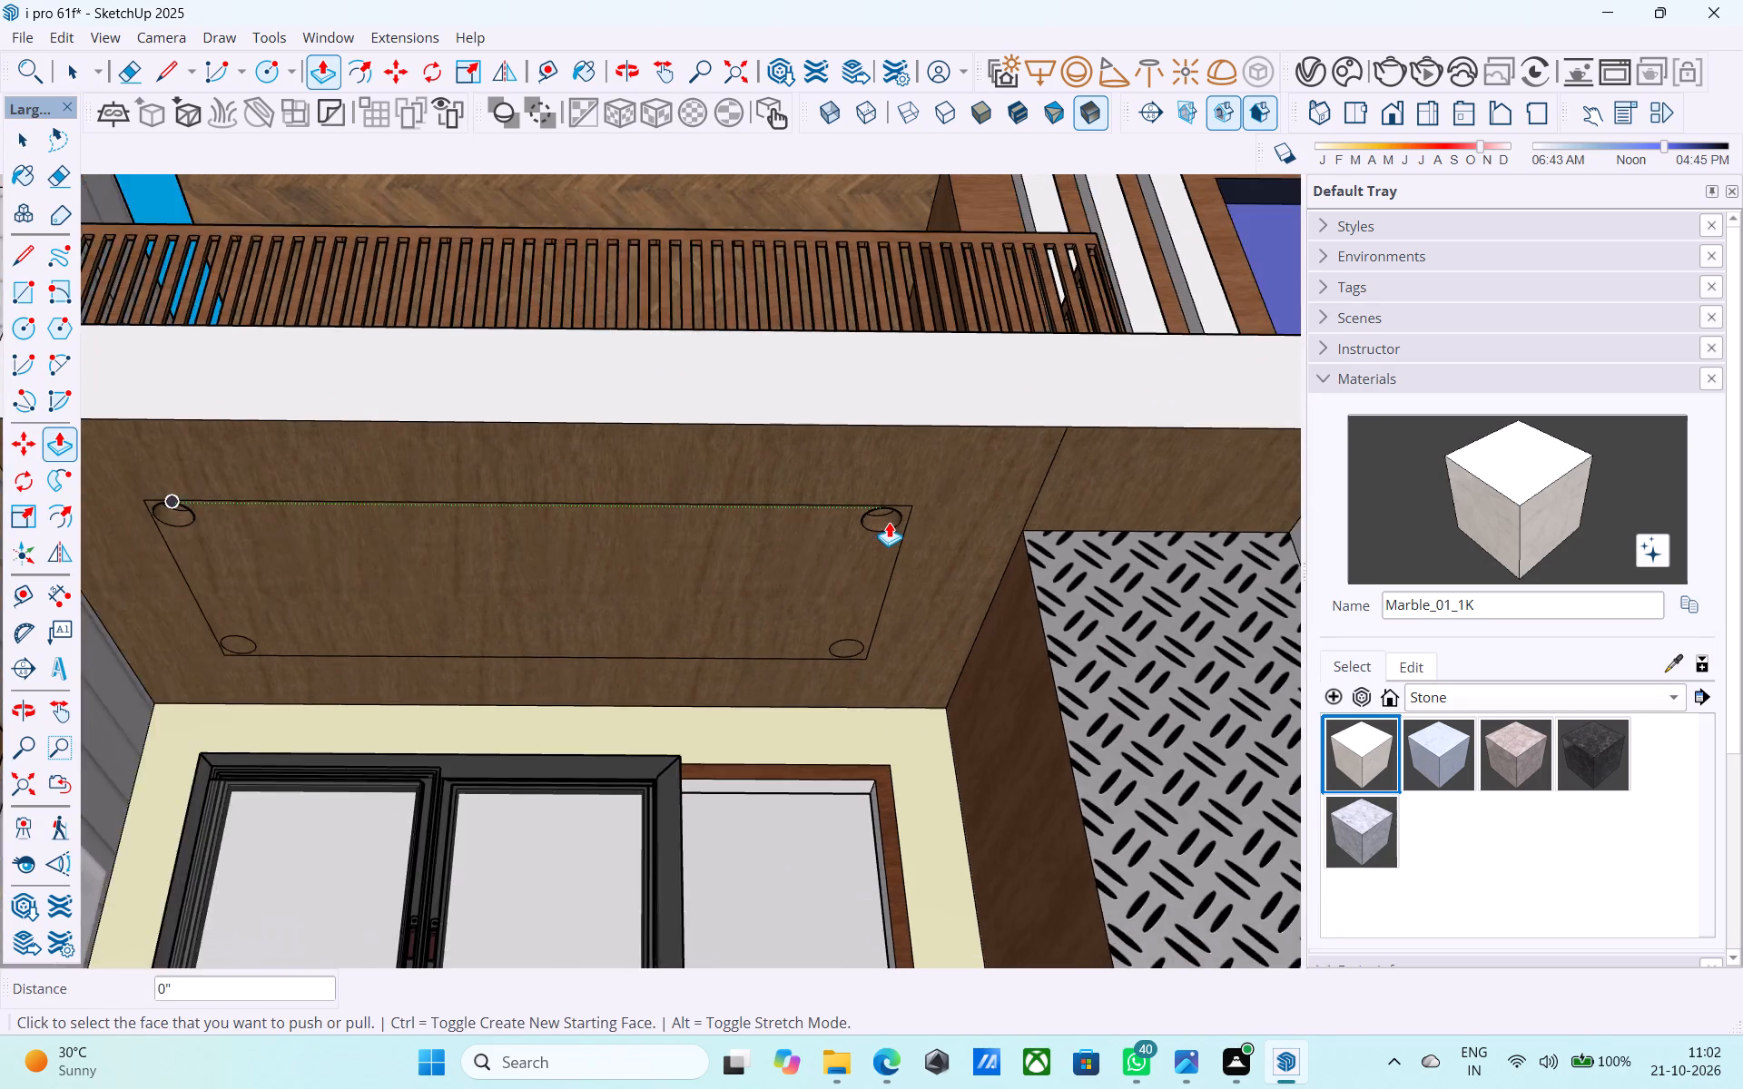
scroll(889, 522, "down", 4)
scroll(856, 634, "up", 13)
double_click(864, 570)
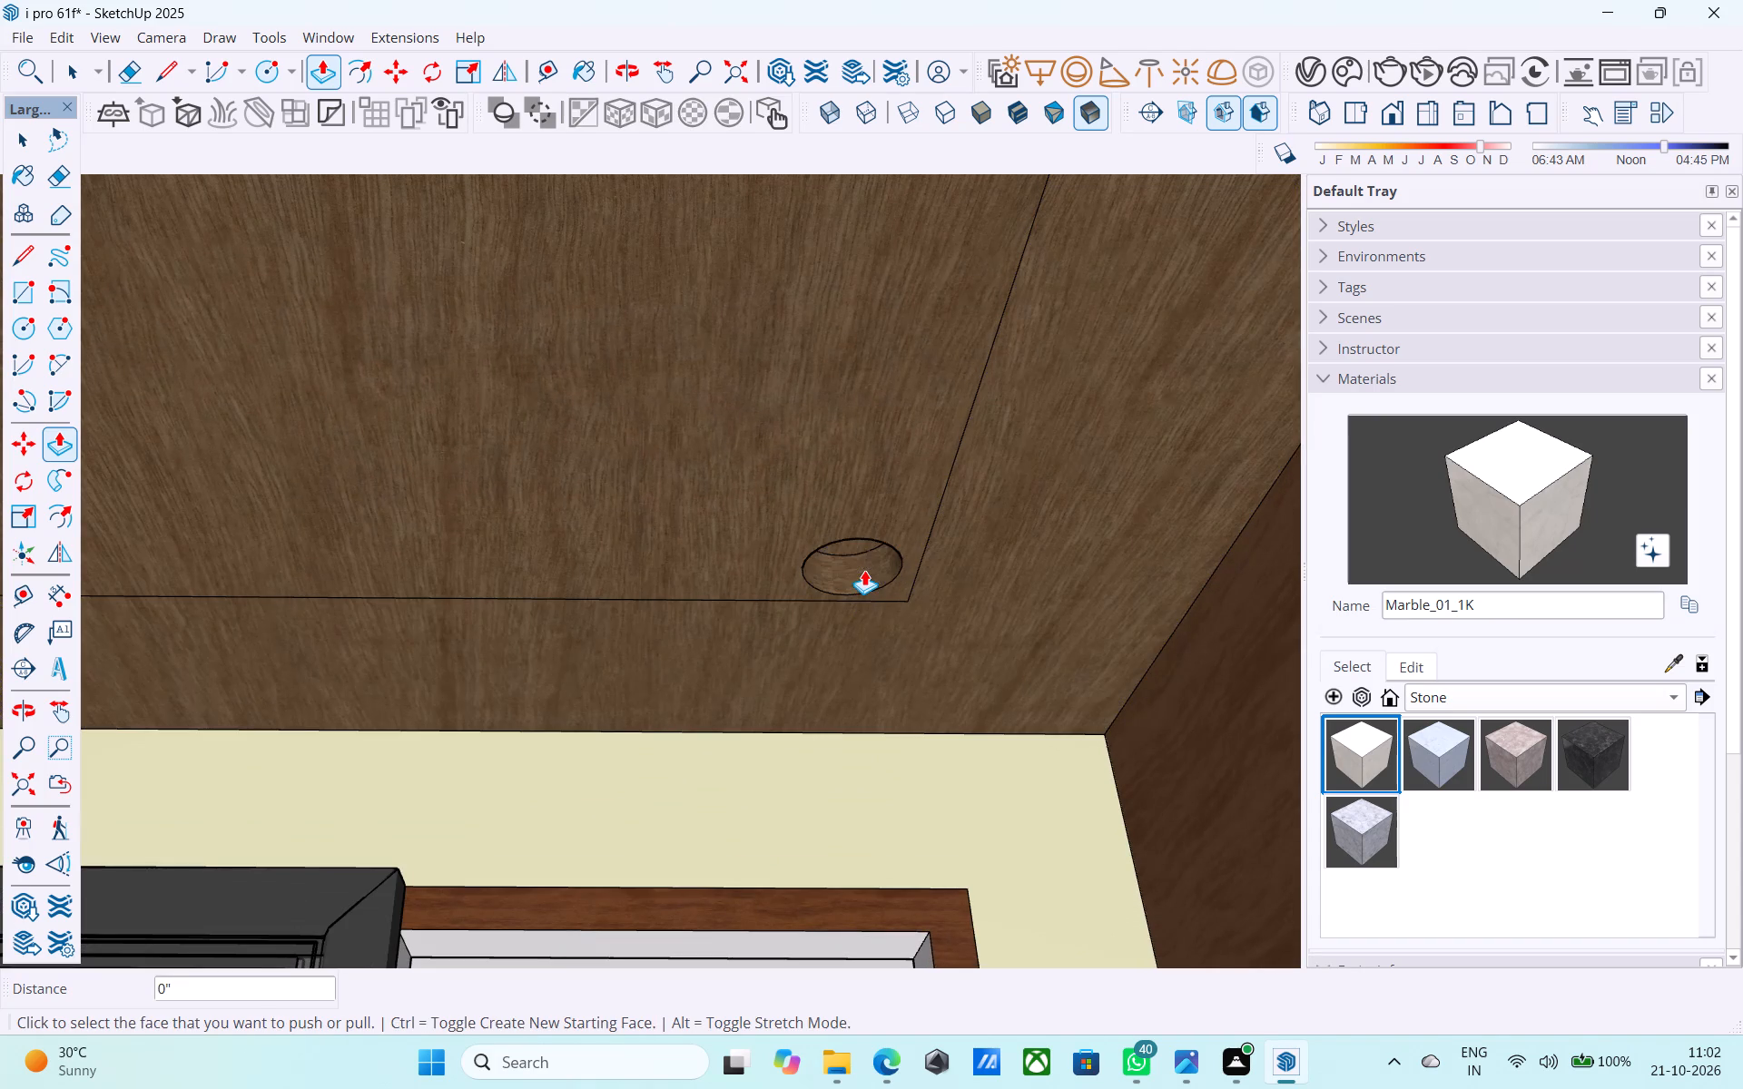
scroll(864, 562, "down", 16)
scroll(543, 496, "up", 11)
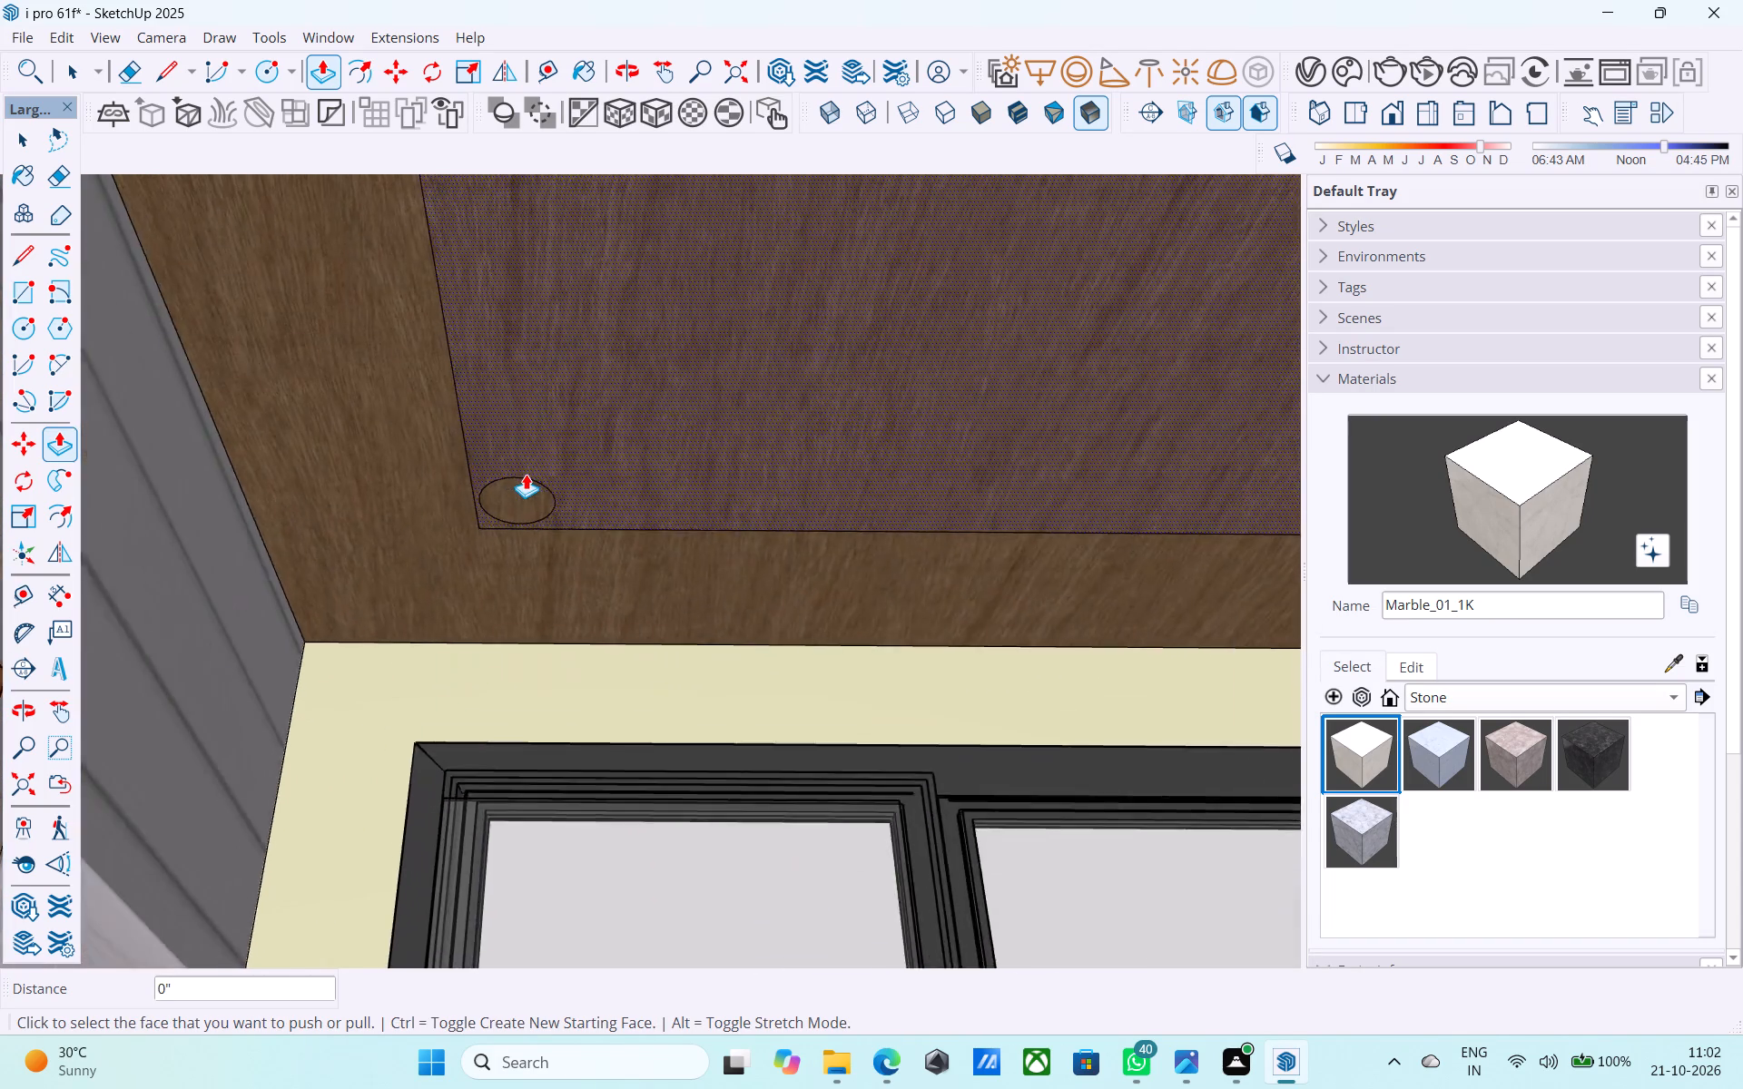
Recess the rear-left circle in the upper balcony ceiling by repeating the previous Push/Pull distance.
scroll(526, 474, "up", 4)
double_click(517, 495)
scroll(521, 462, "down", 20)
scroll(521, 462, "down", 5)
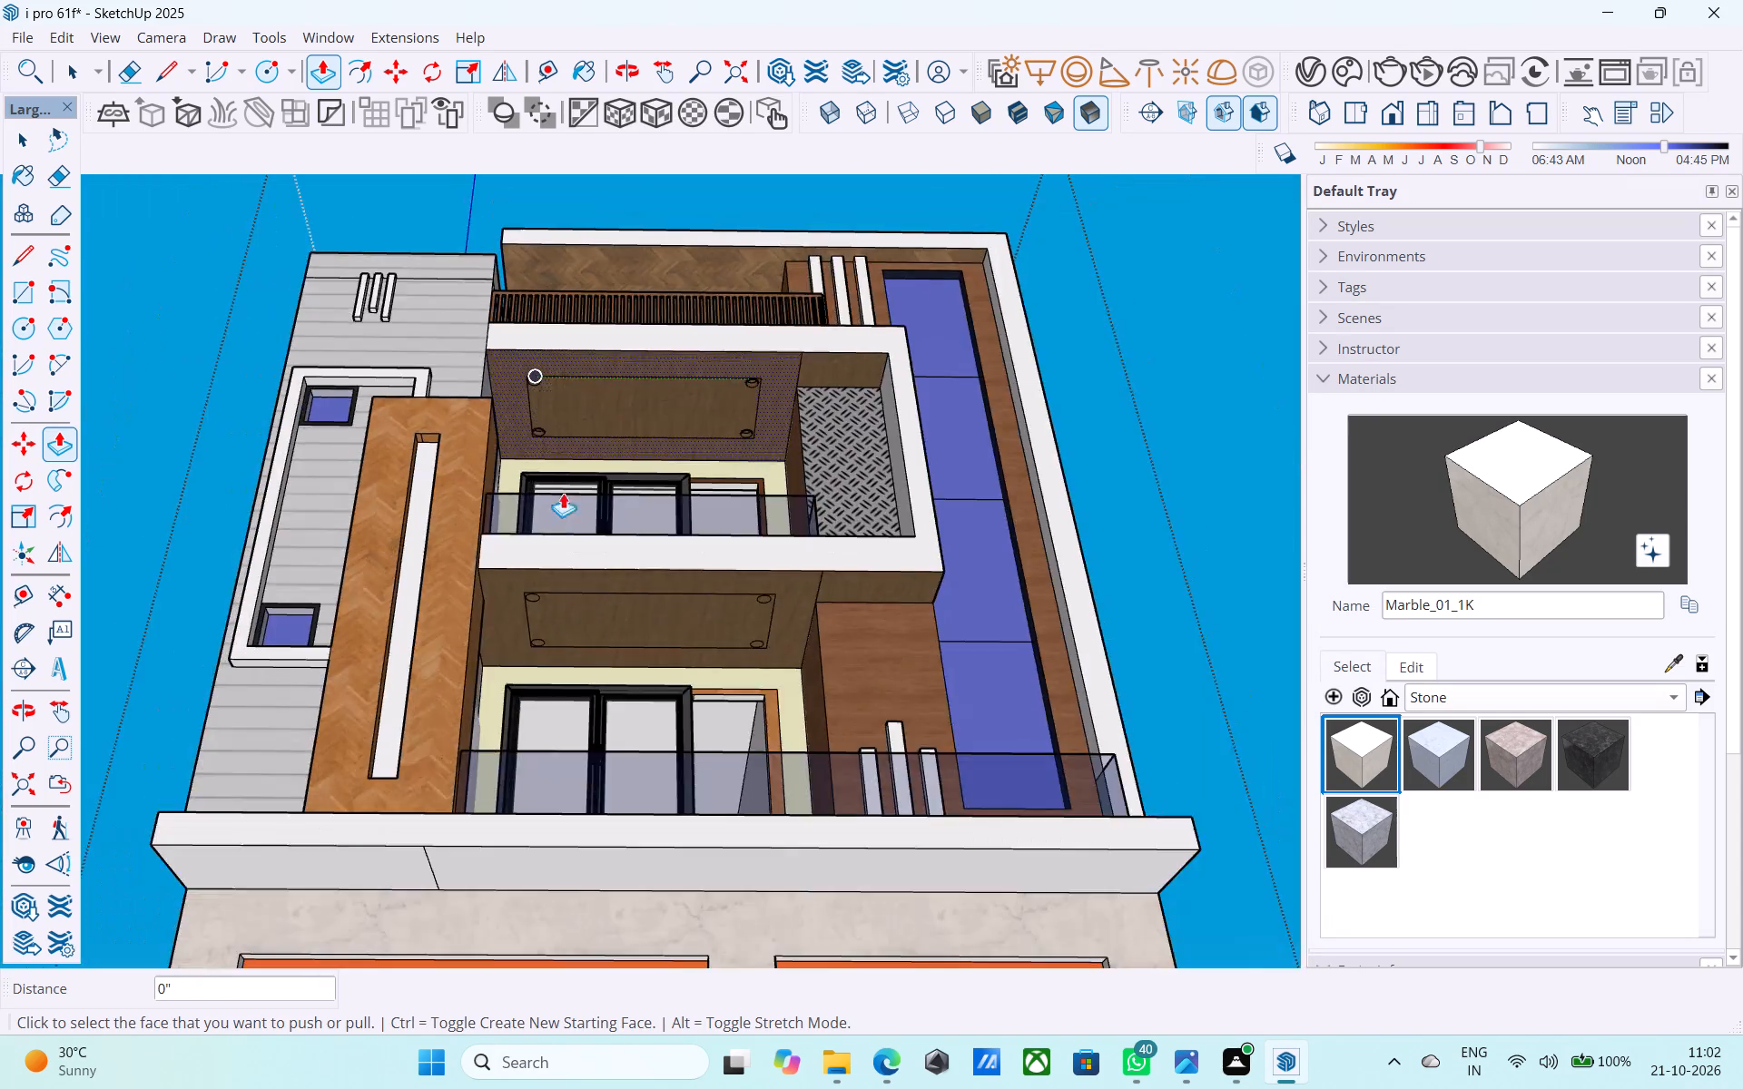
Recess the rear-left and front-left circles in the lower balcony ceiling with the same repeated Push/Pull distance.
scroll(559, 639, "up", 13)
double_click(507, 650)
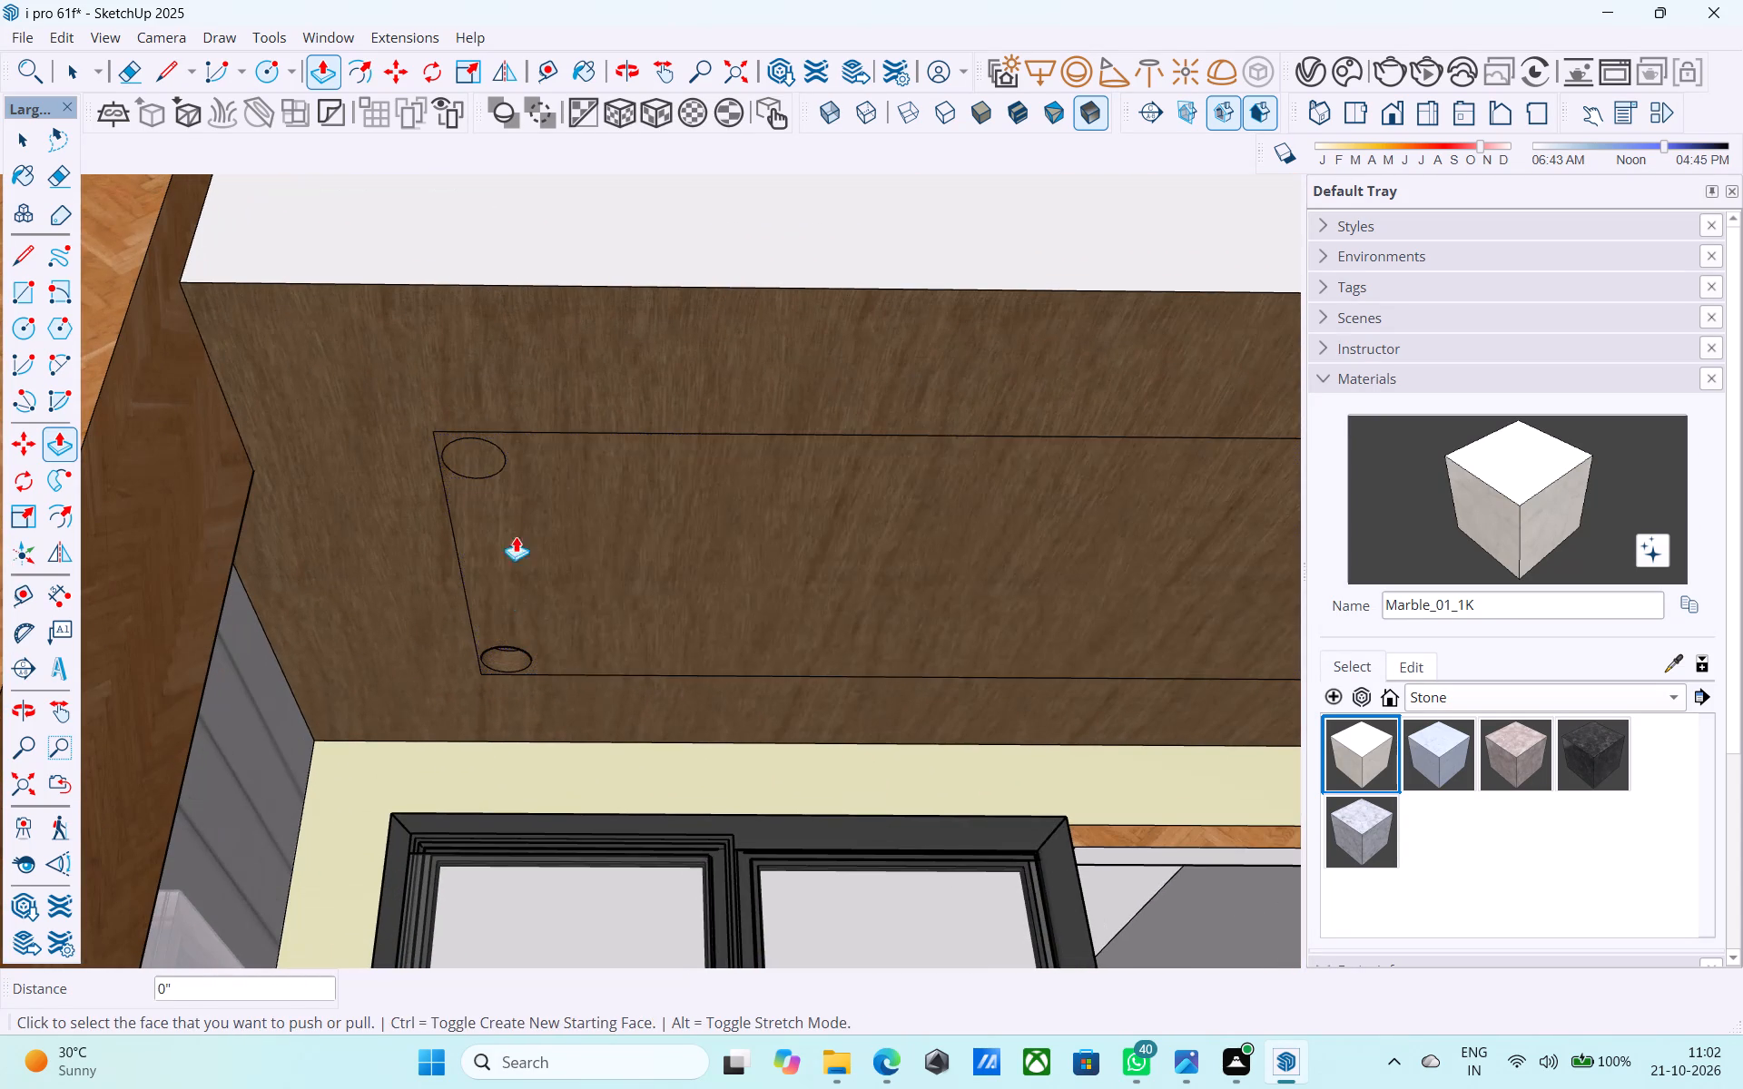
double_click(488, 460)
scroll(487, 458, "down", 11)
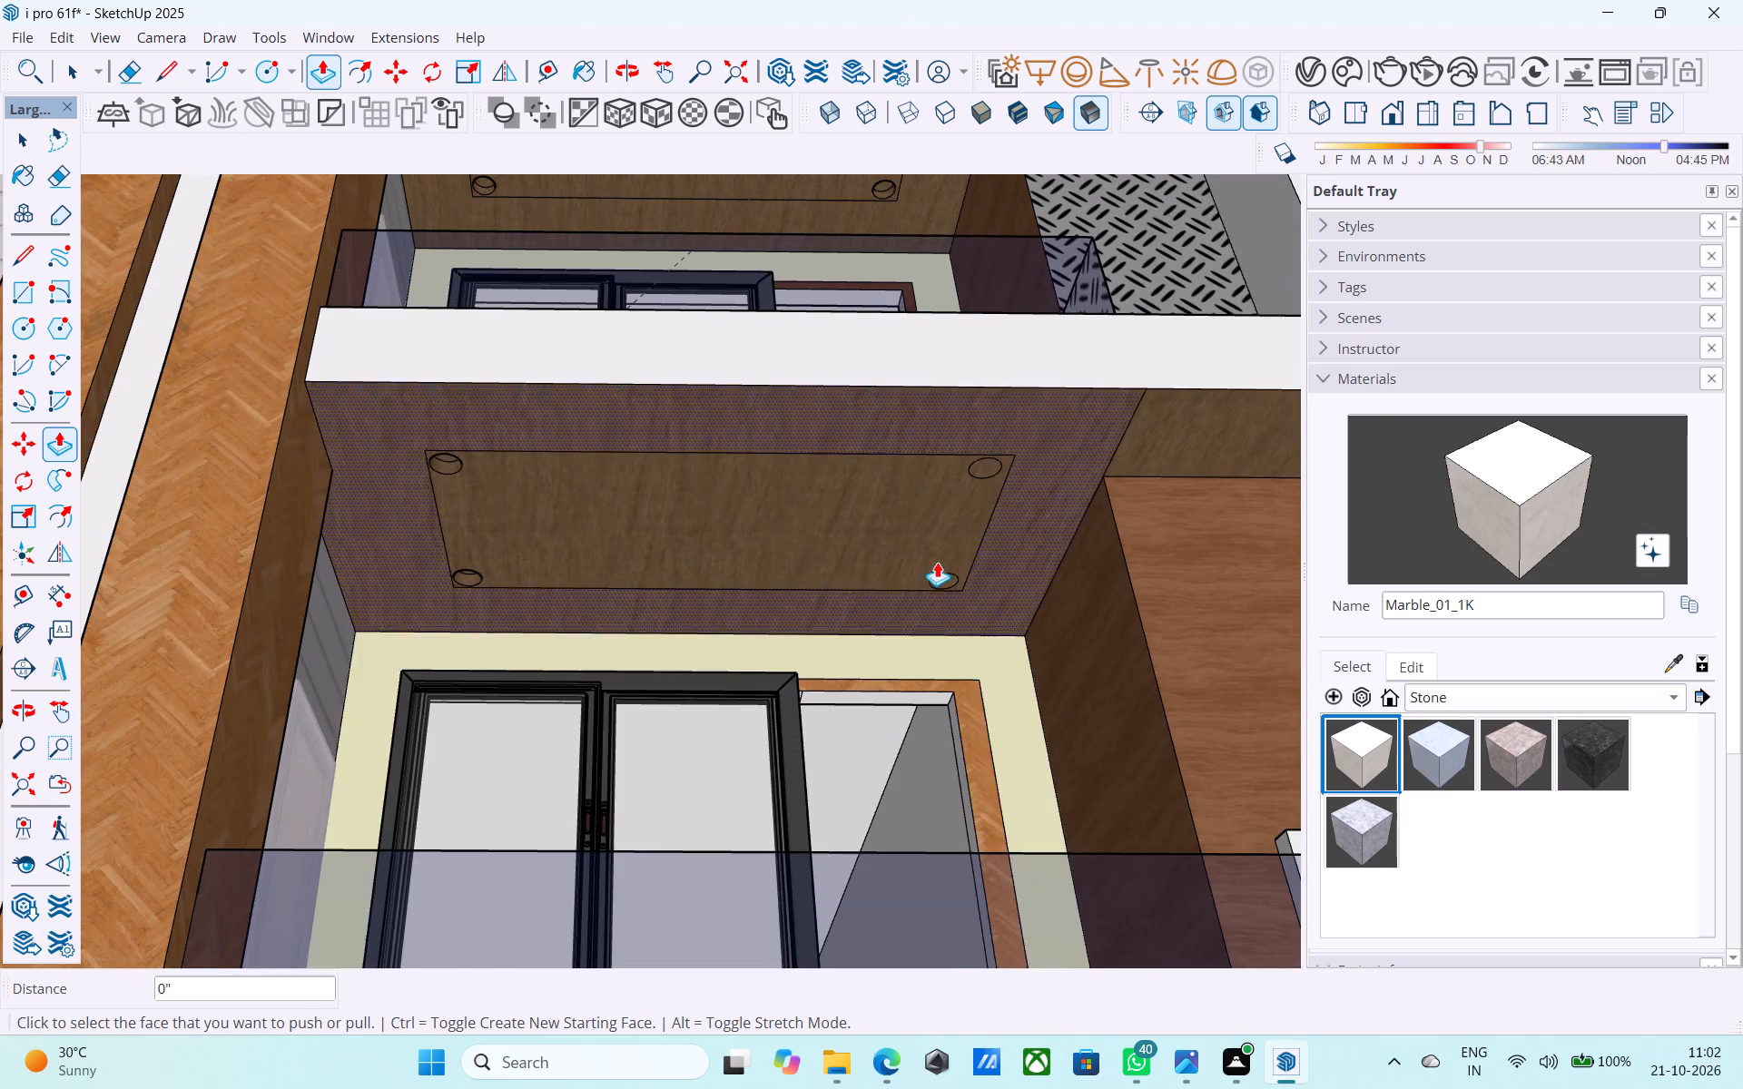
Push the front-right circle of the lower balcony ceiling inward about 2 13/16", matching the depth of the front-left recess.
scroll(992, 529, "up", 12)
double_click(910, 397)
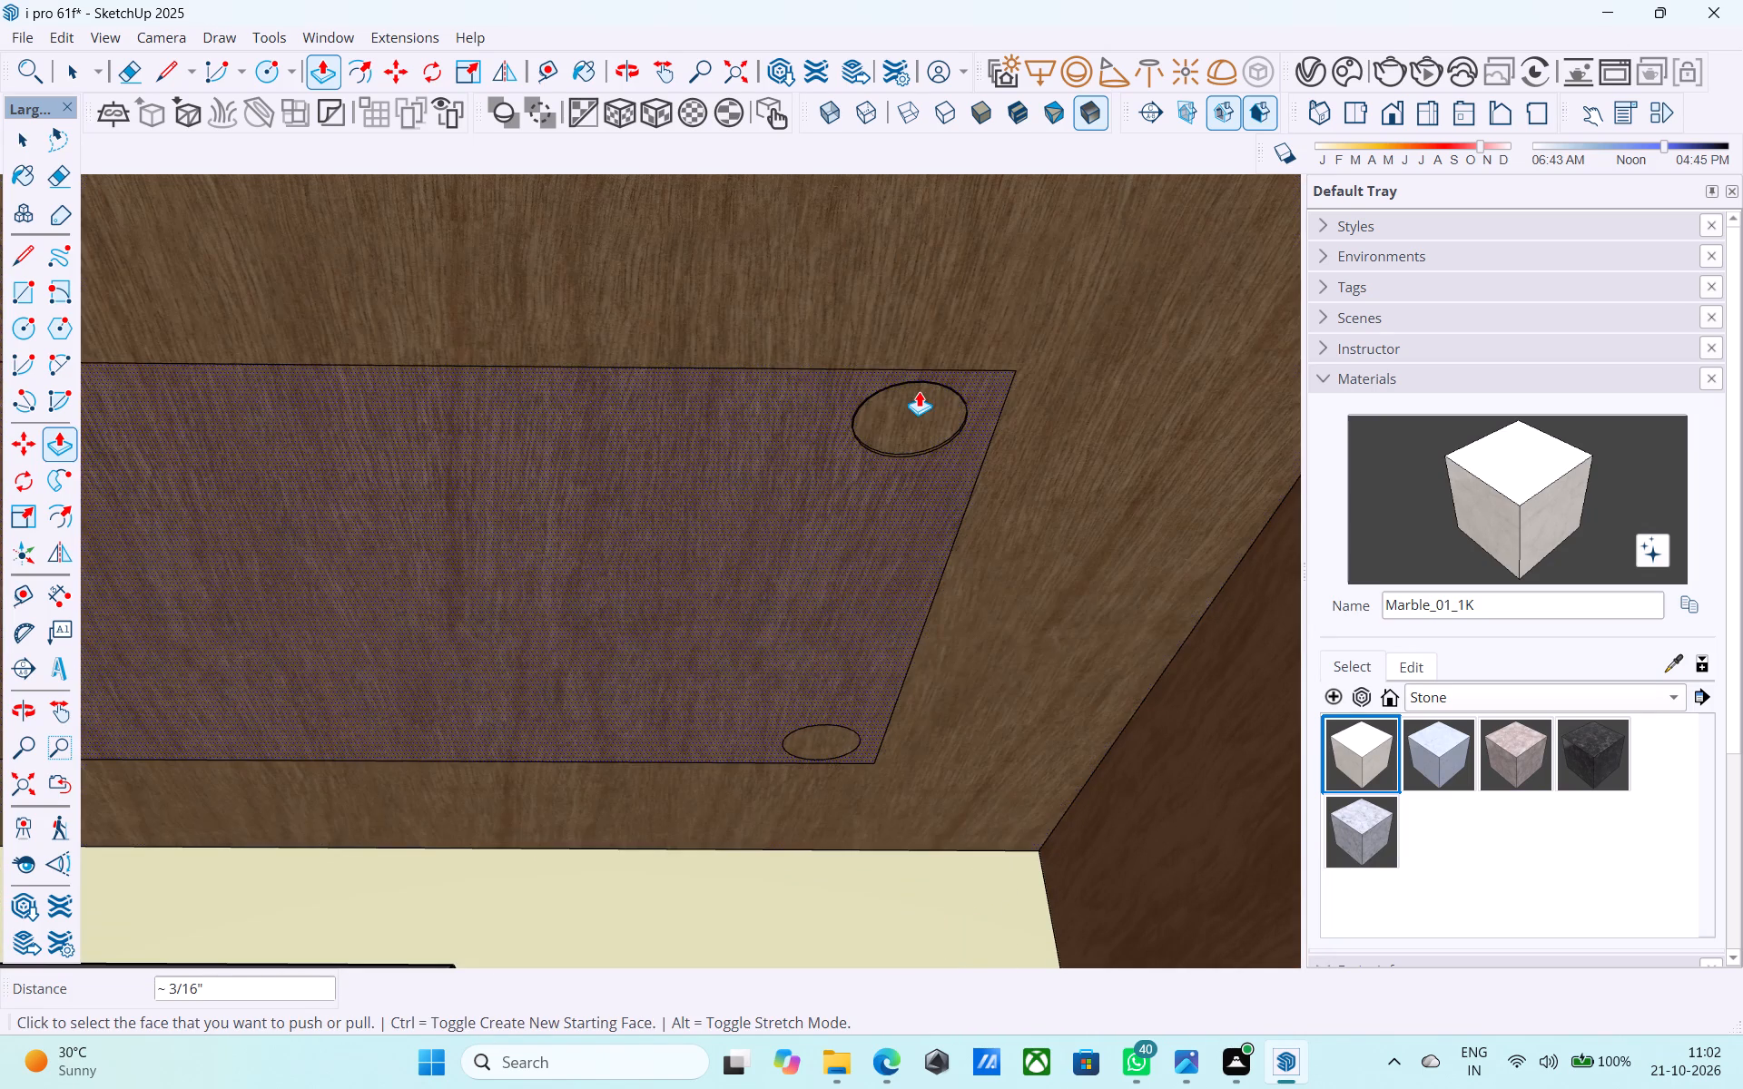
left_click(919, 390)
scroll(940, 288, "down", 9)
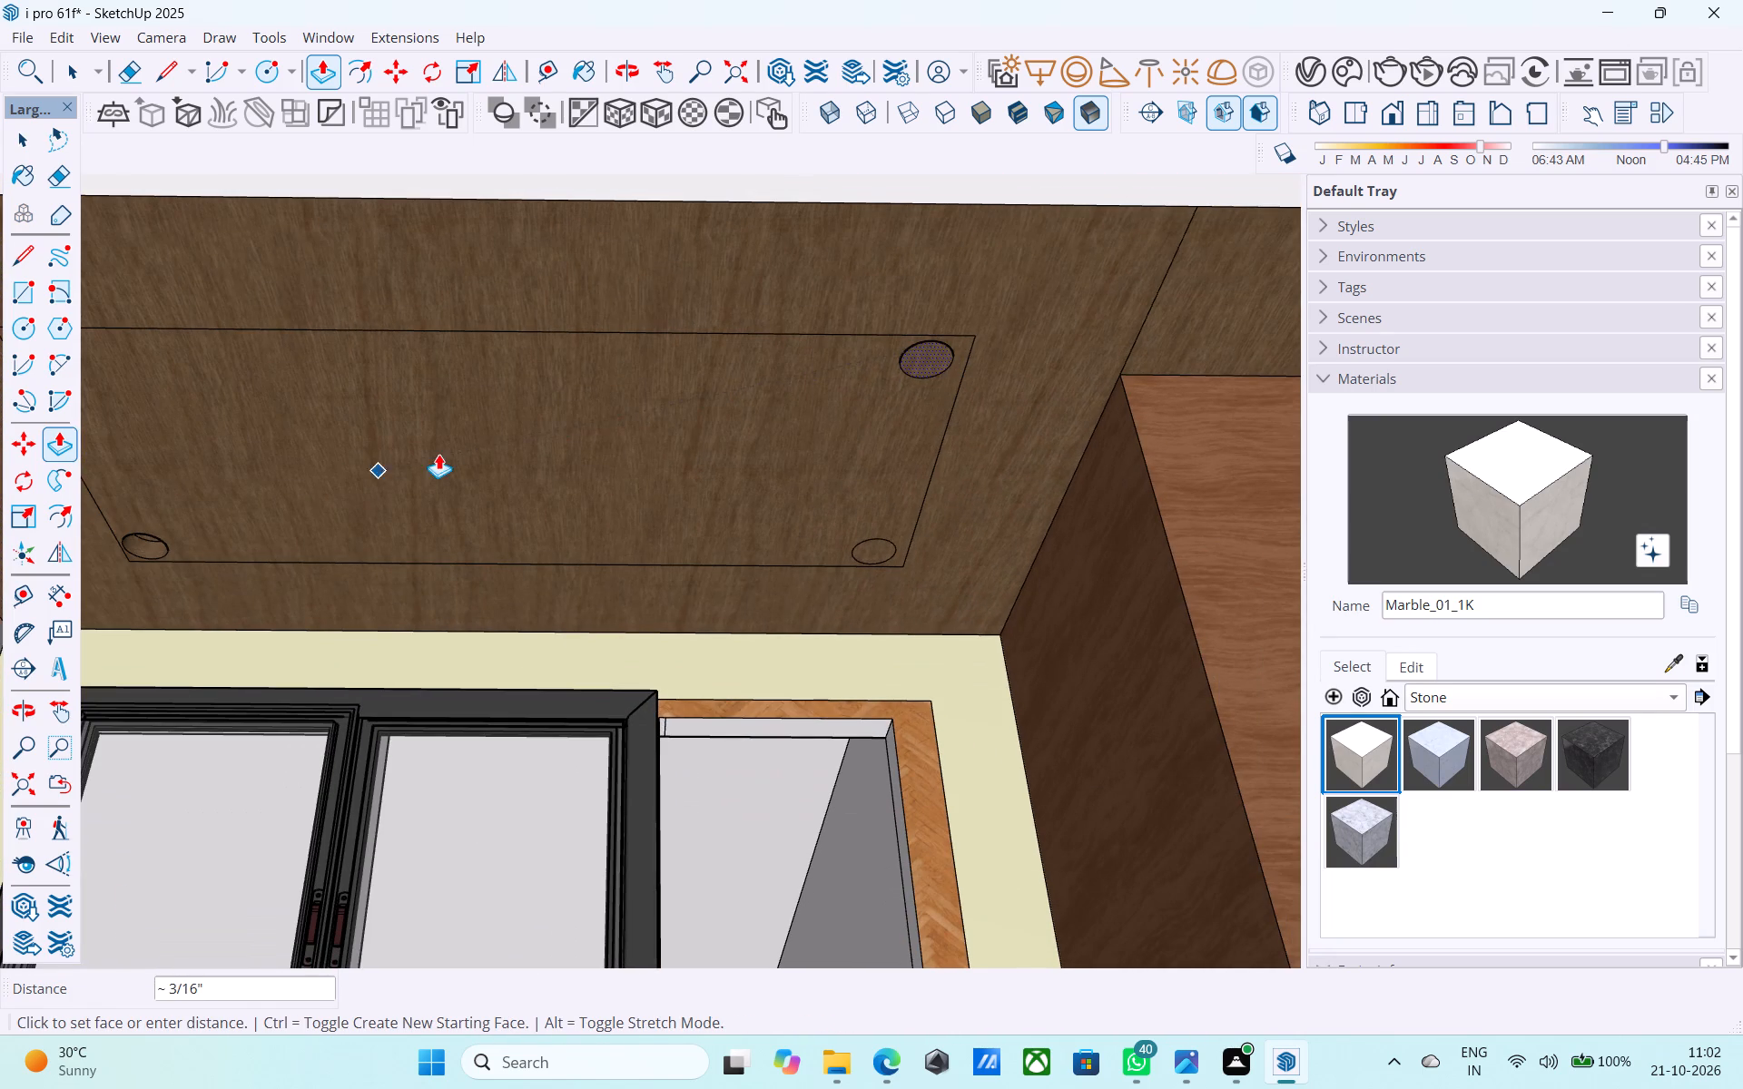
scroll(985, 366, "down", 5)
scroll(328, 362, "up", 3)
scroll(327, 361, "down", 1)
scroll(321, 338, "up", 11)
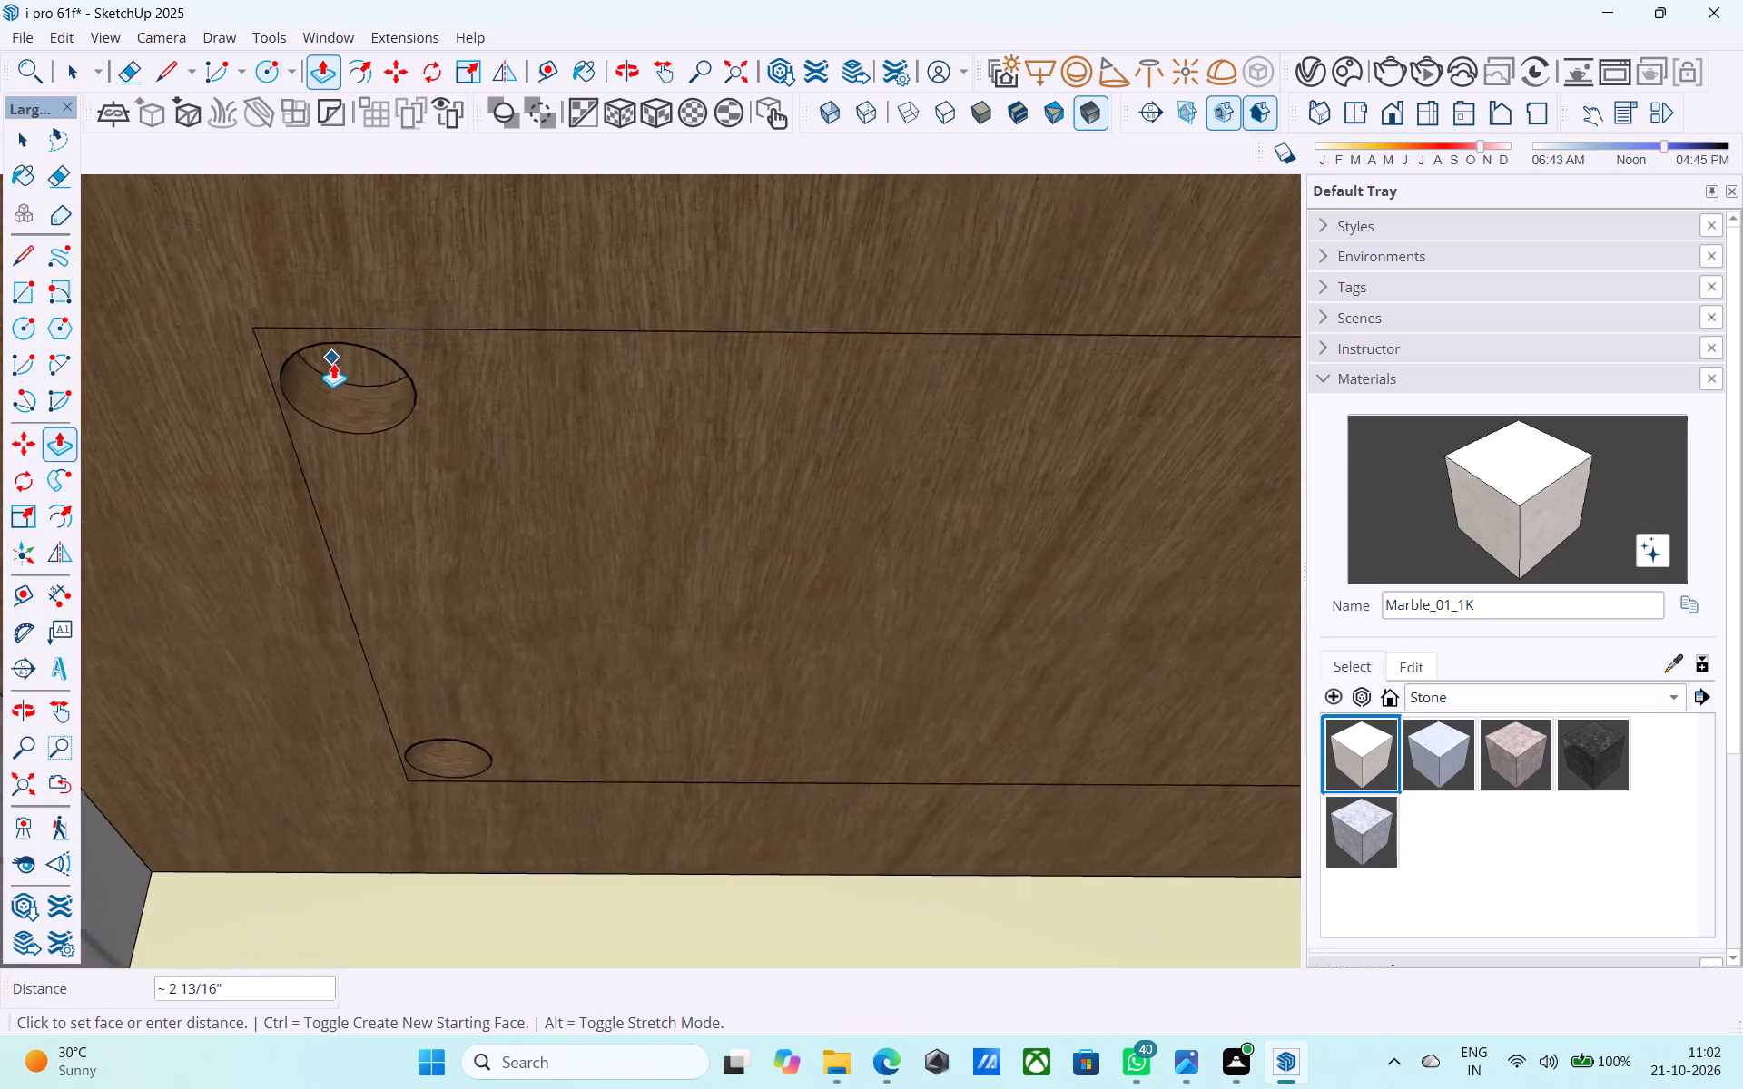
scroll(333, 363, "up", 8)
left_click(334, 367)
scroll(337, 370, "down", 20)
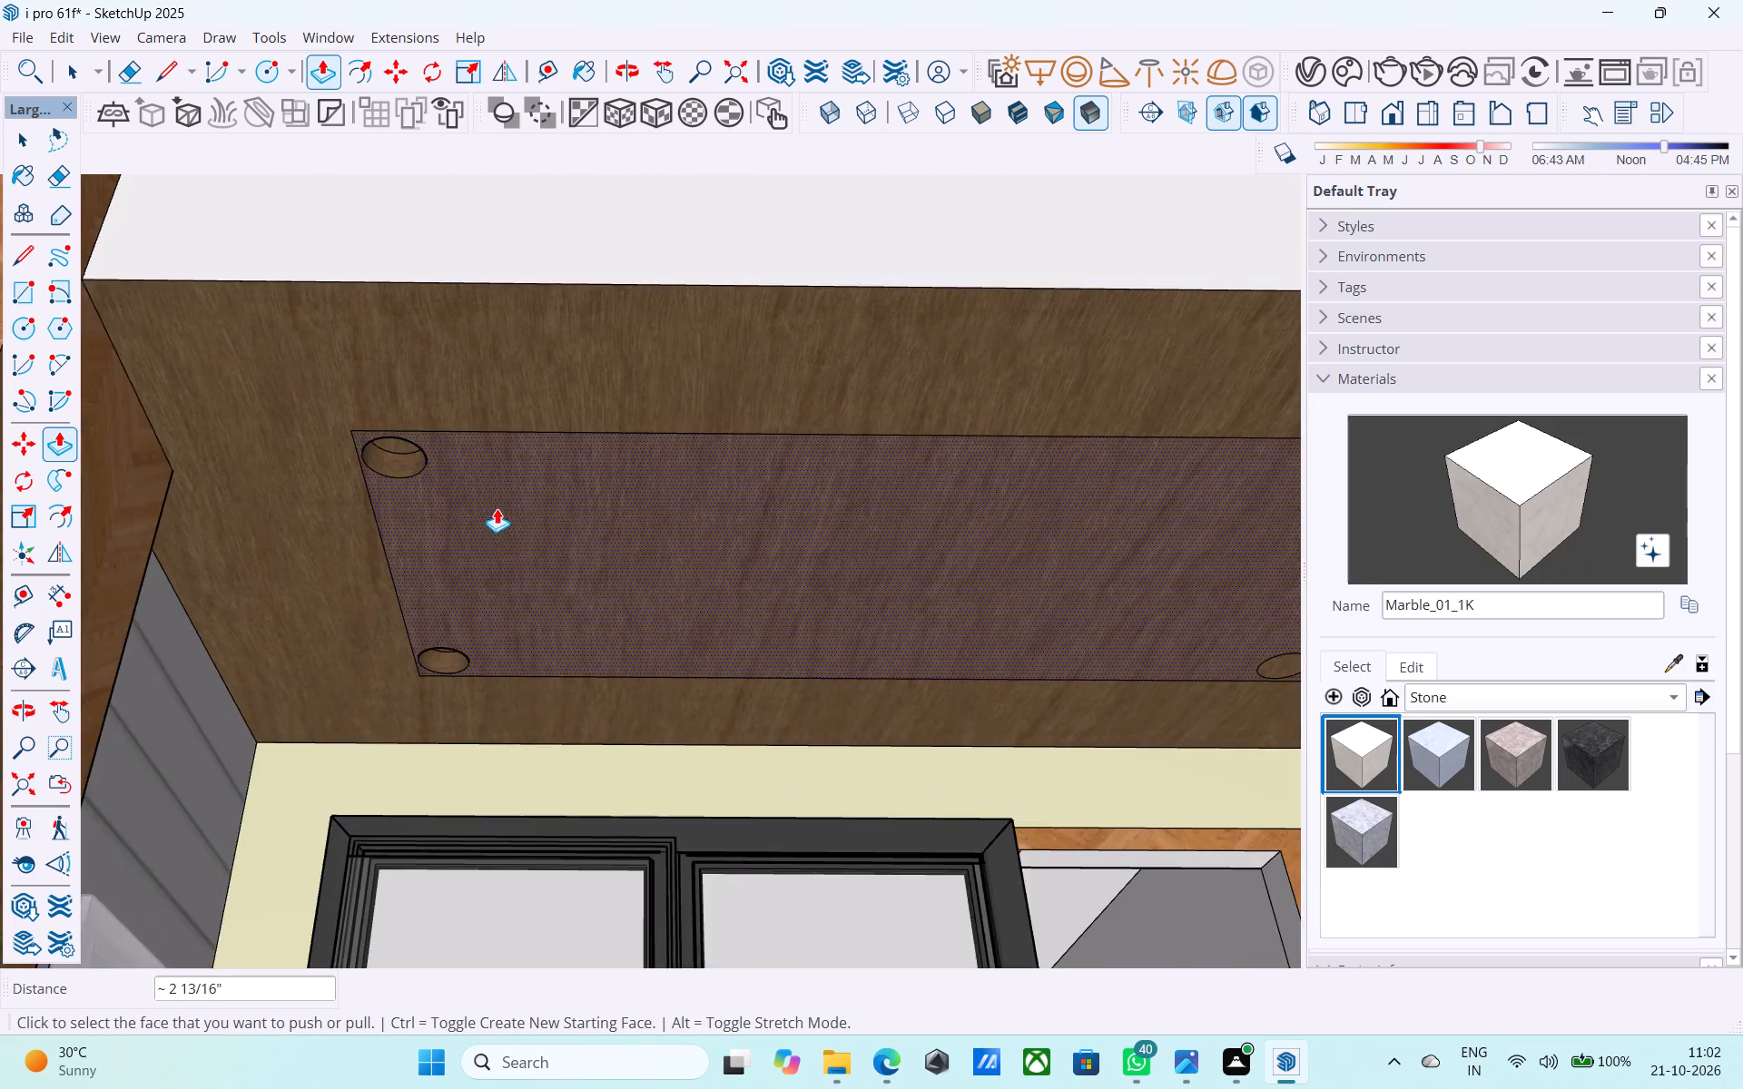
scroll(497, 508, "down", 2)
key("space")
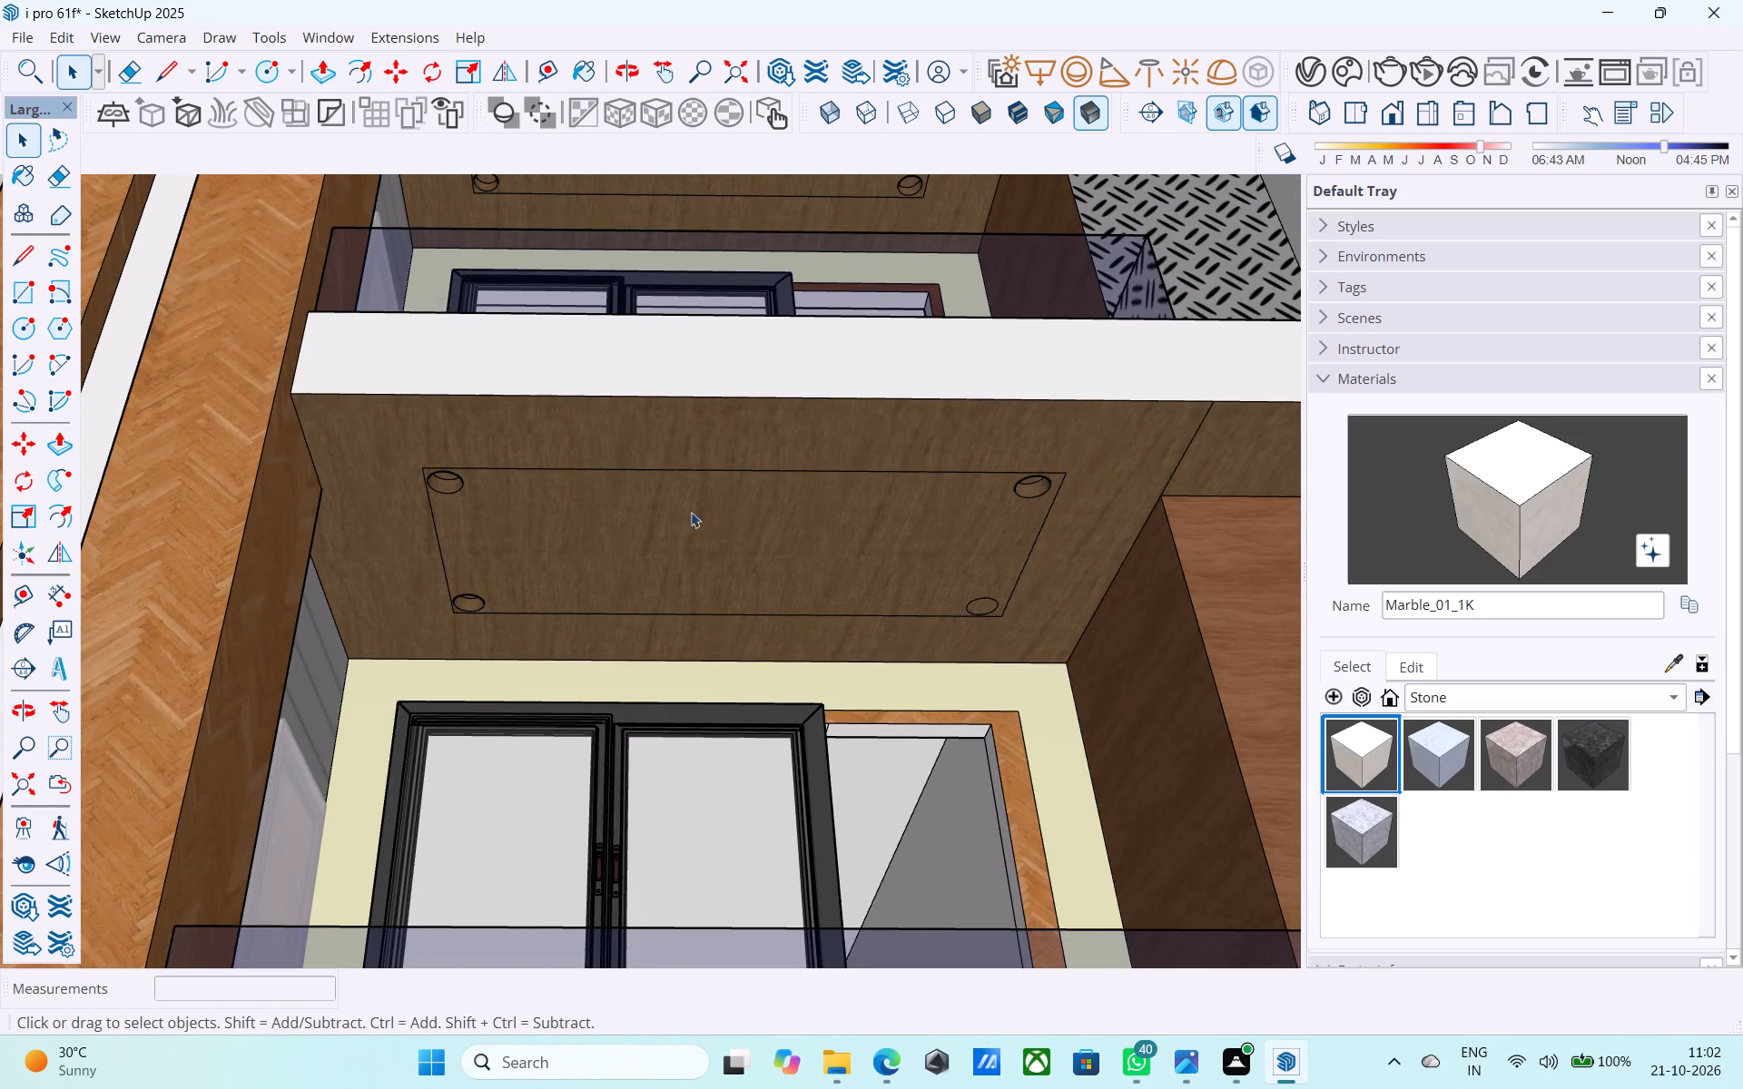
Recess the rear-right circle in the lower balcony ceiling by repeating the last Push/Pull distance.
key("p")
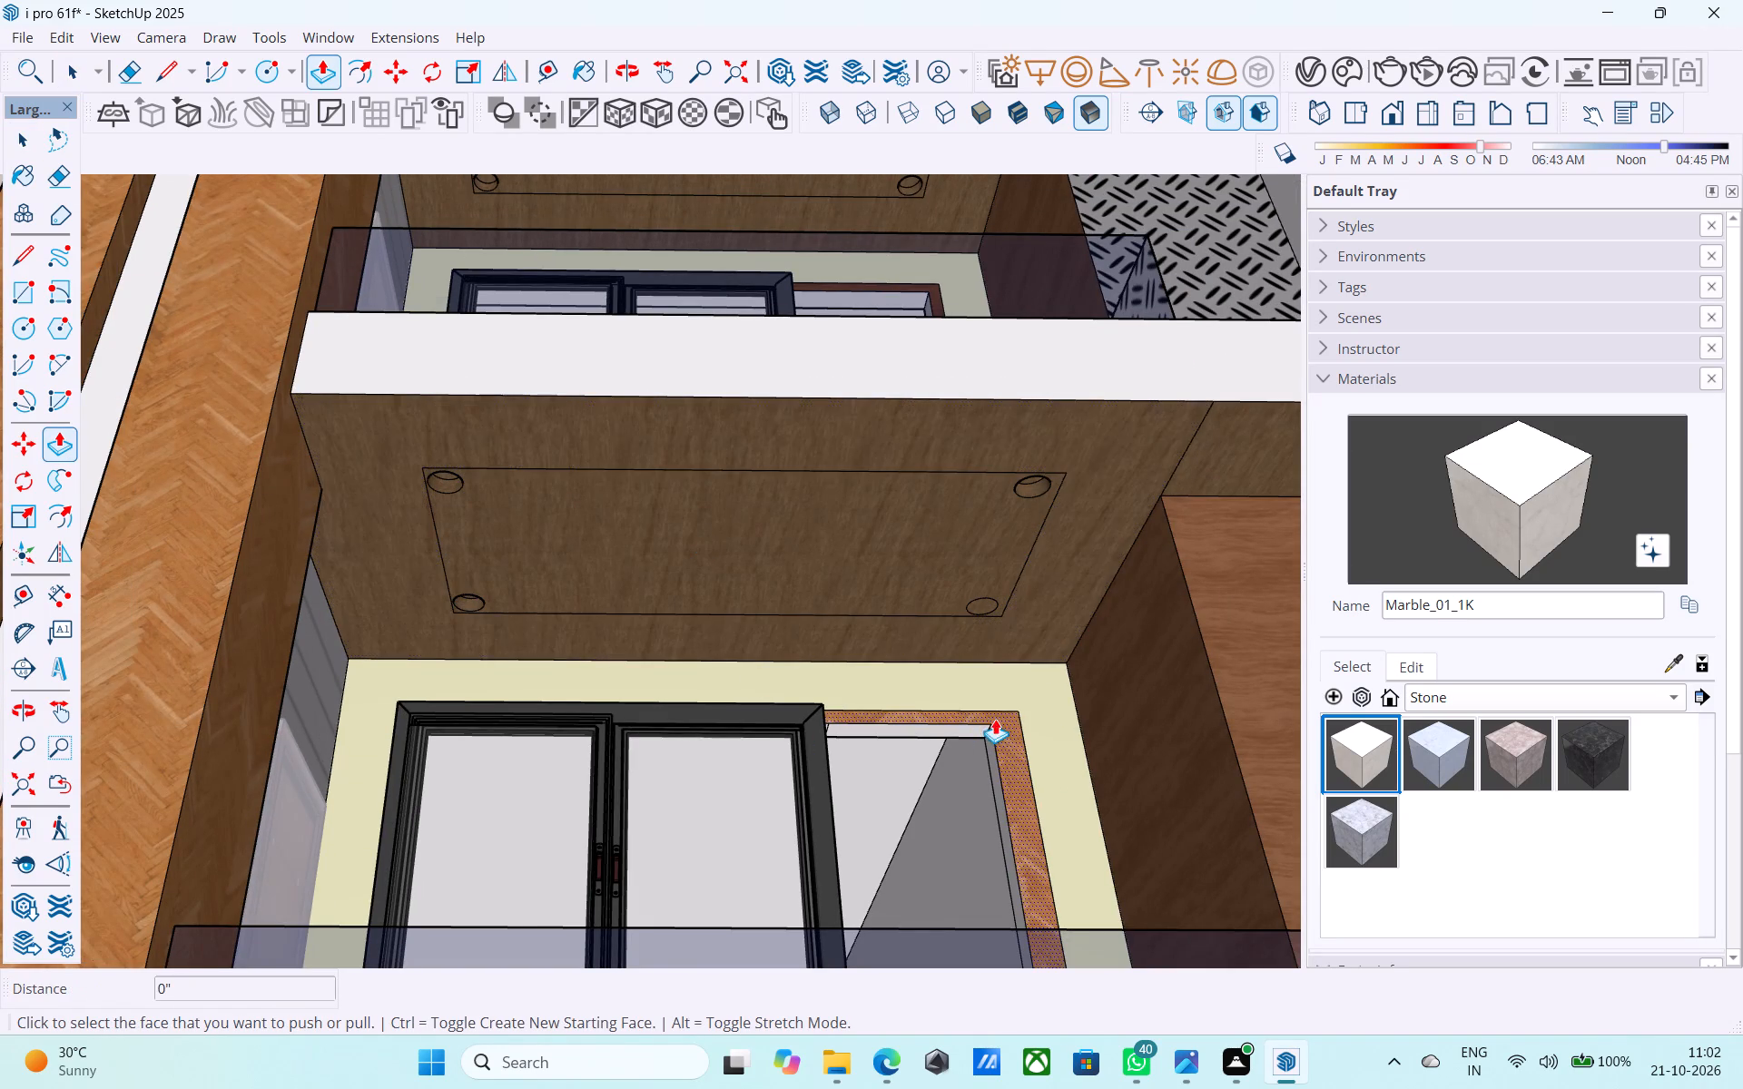
scroll(1005, 496, "up", 13)
double_click(962, 617)
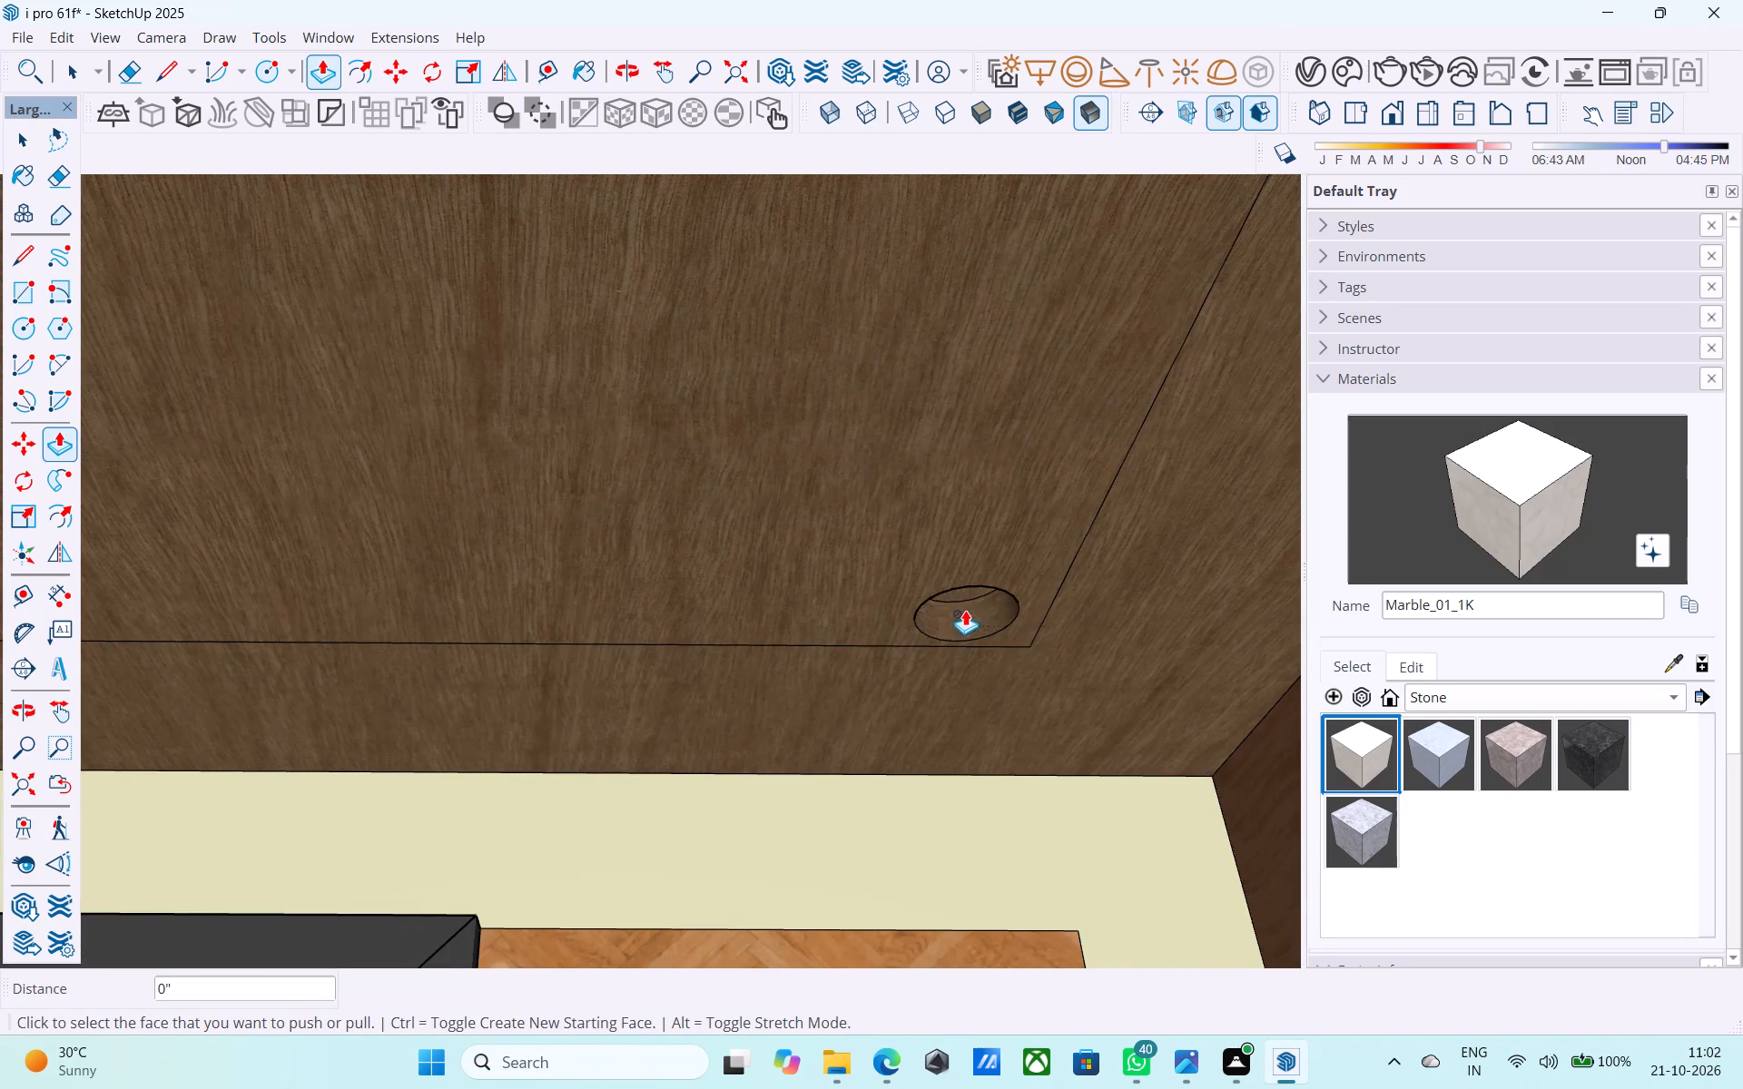
scroll(967, 592, "up", 1)
scroll(967, 591, "down", 3)
scroll(967, 591, "up", 1)
scroll(967, 591, "down", 16)
middle_click_drag(812, 502, 801, 663)
scroll(778, 682, "down", 10)
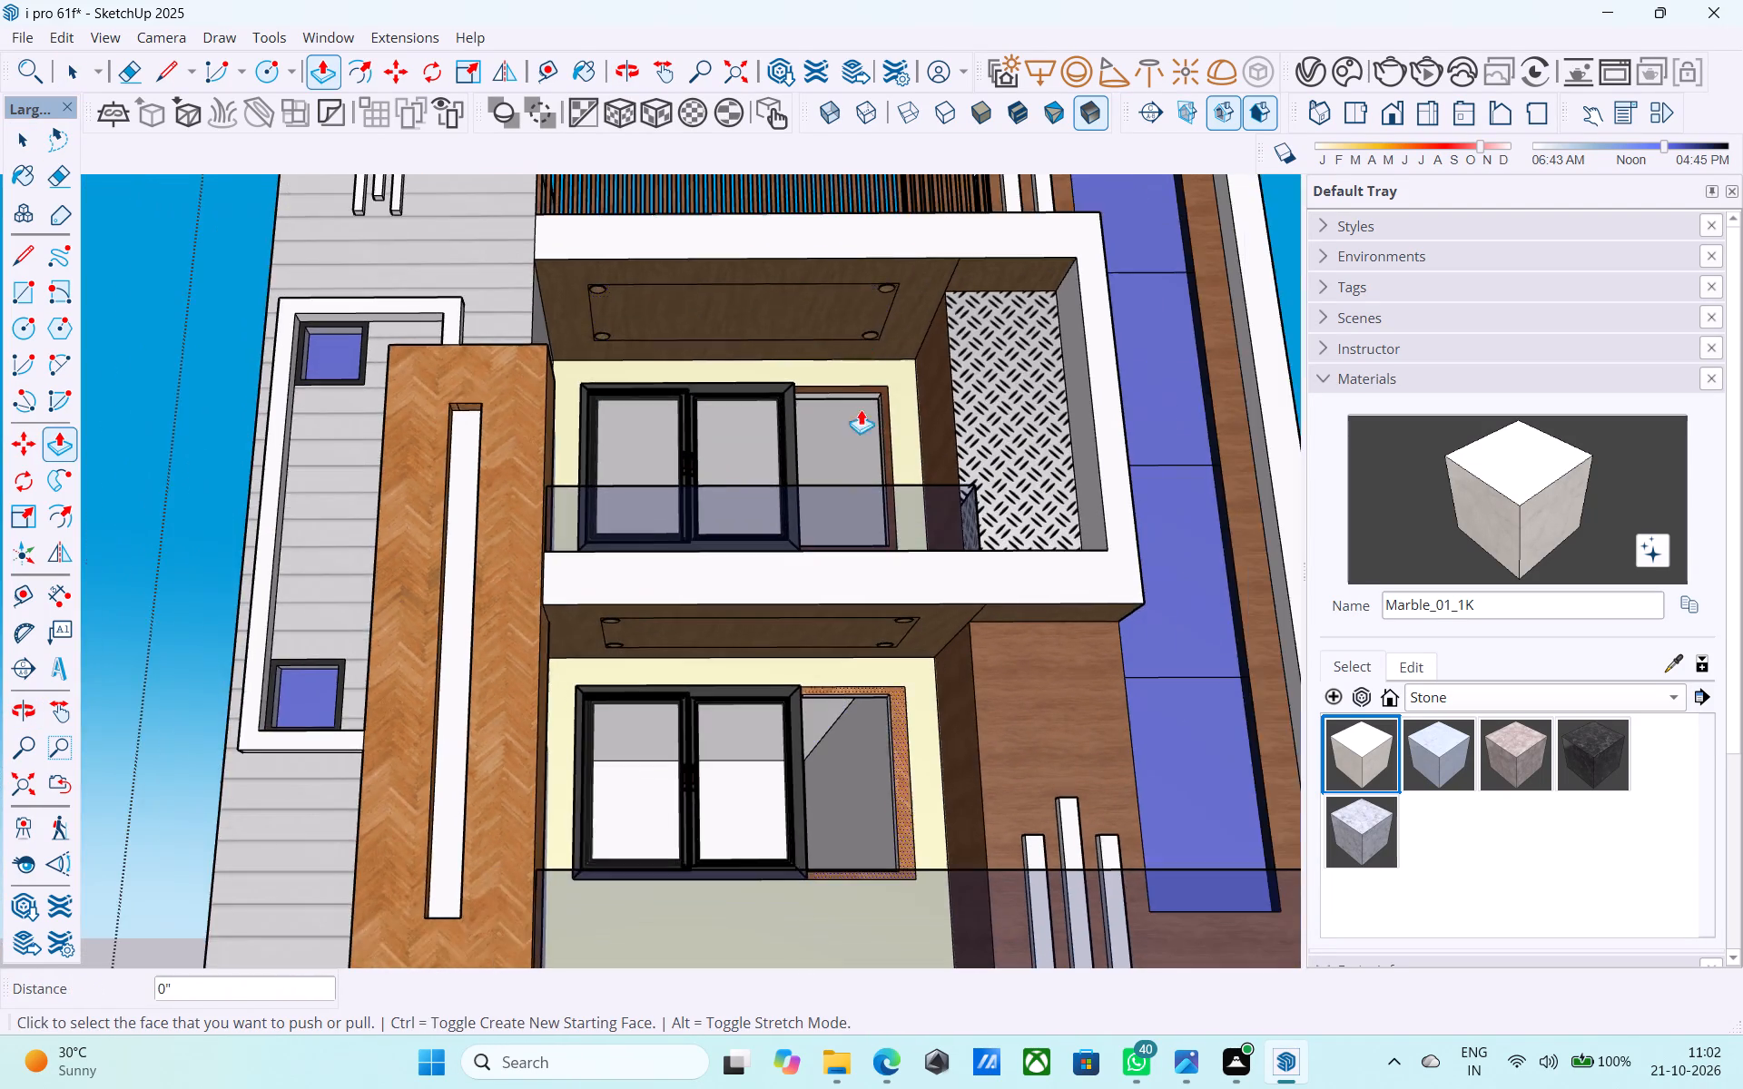
scroll(888, 281, "up", 10)
key("space")
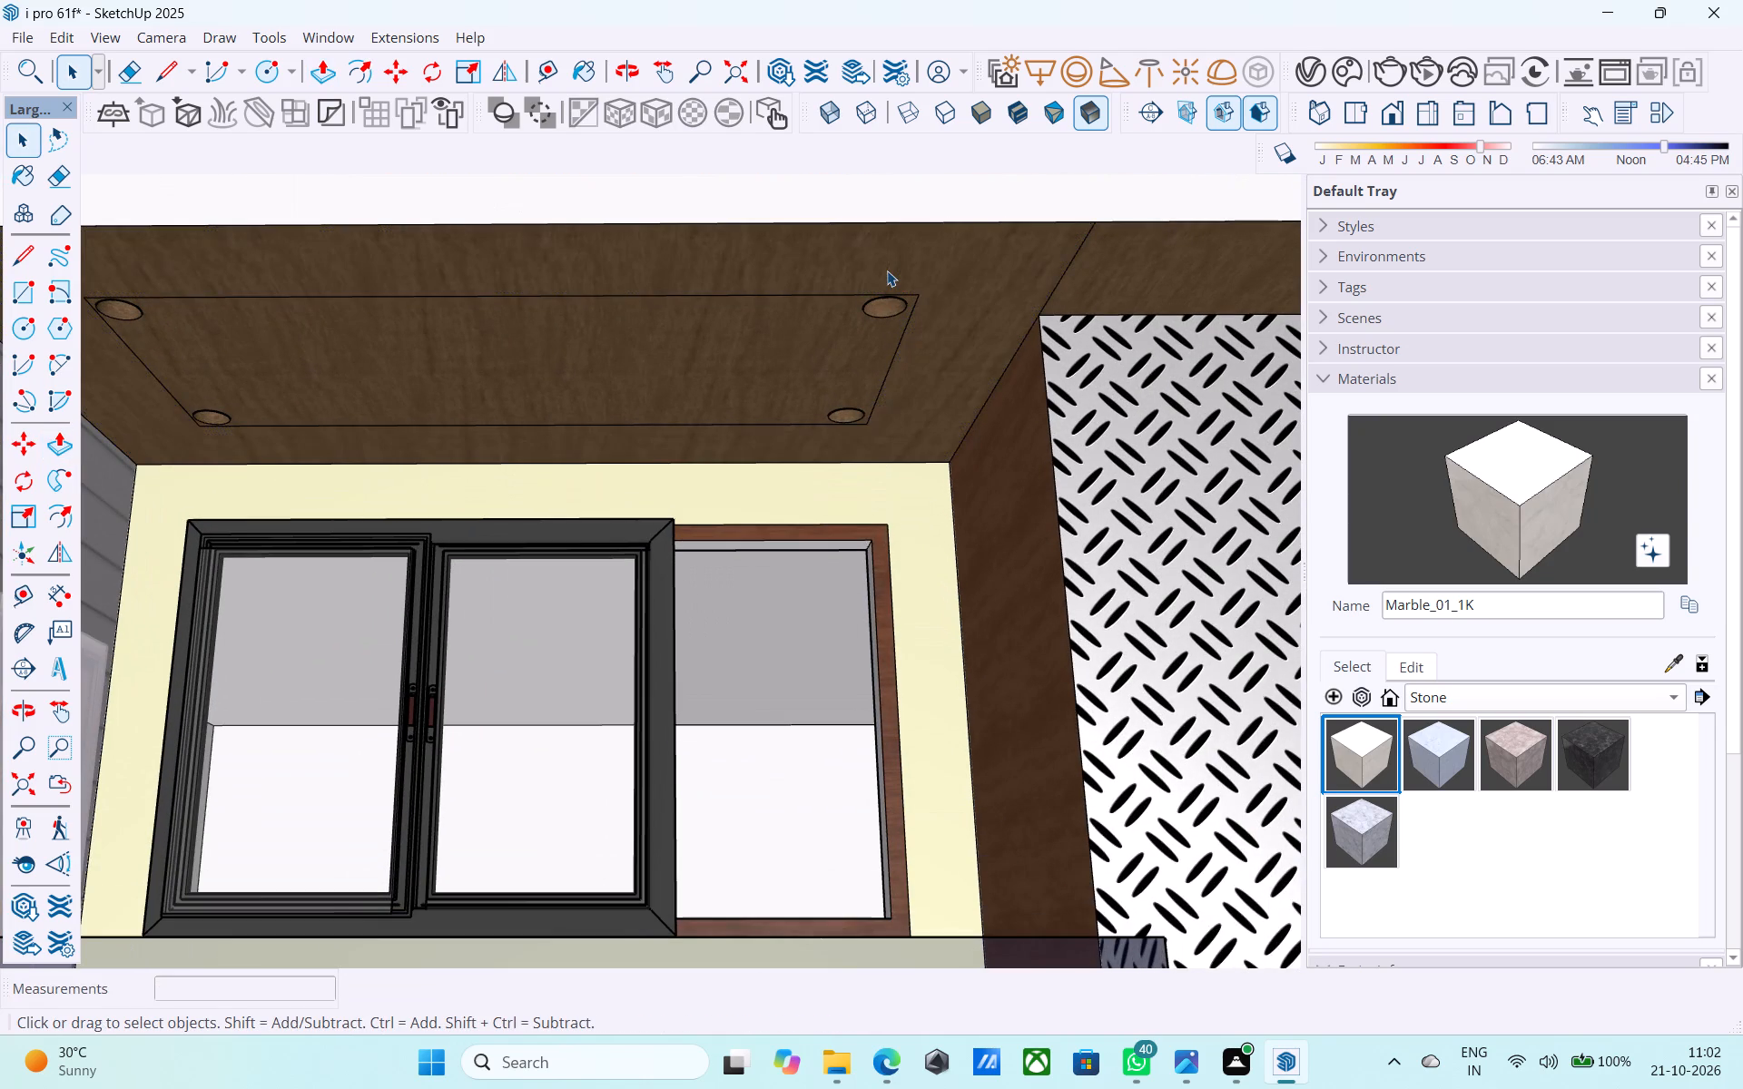
Place a V-Ray sphere light in the front-left recess of the upper balcony ceiling, sized to nearly fill it.
left_click(1086, 59)
scroll(944, 544, "down", 10)
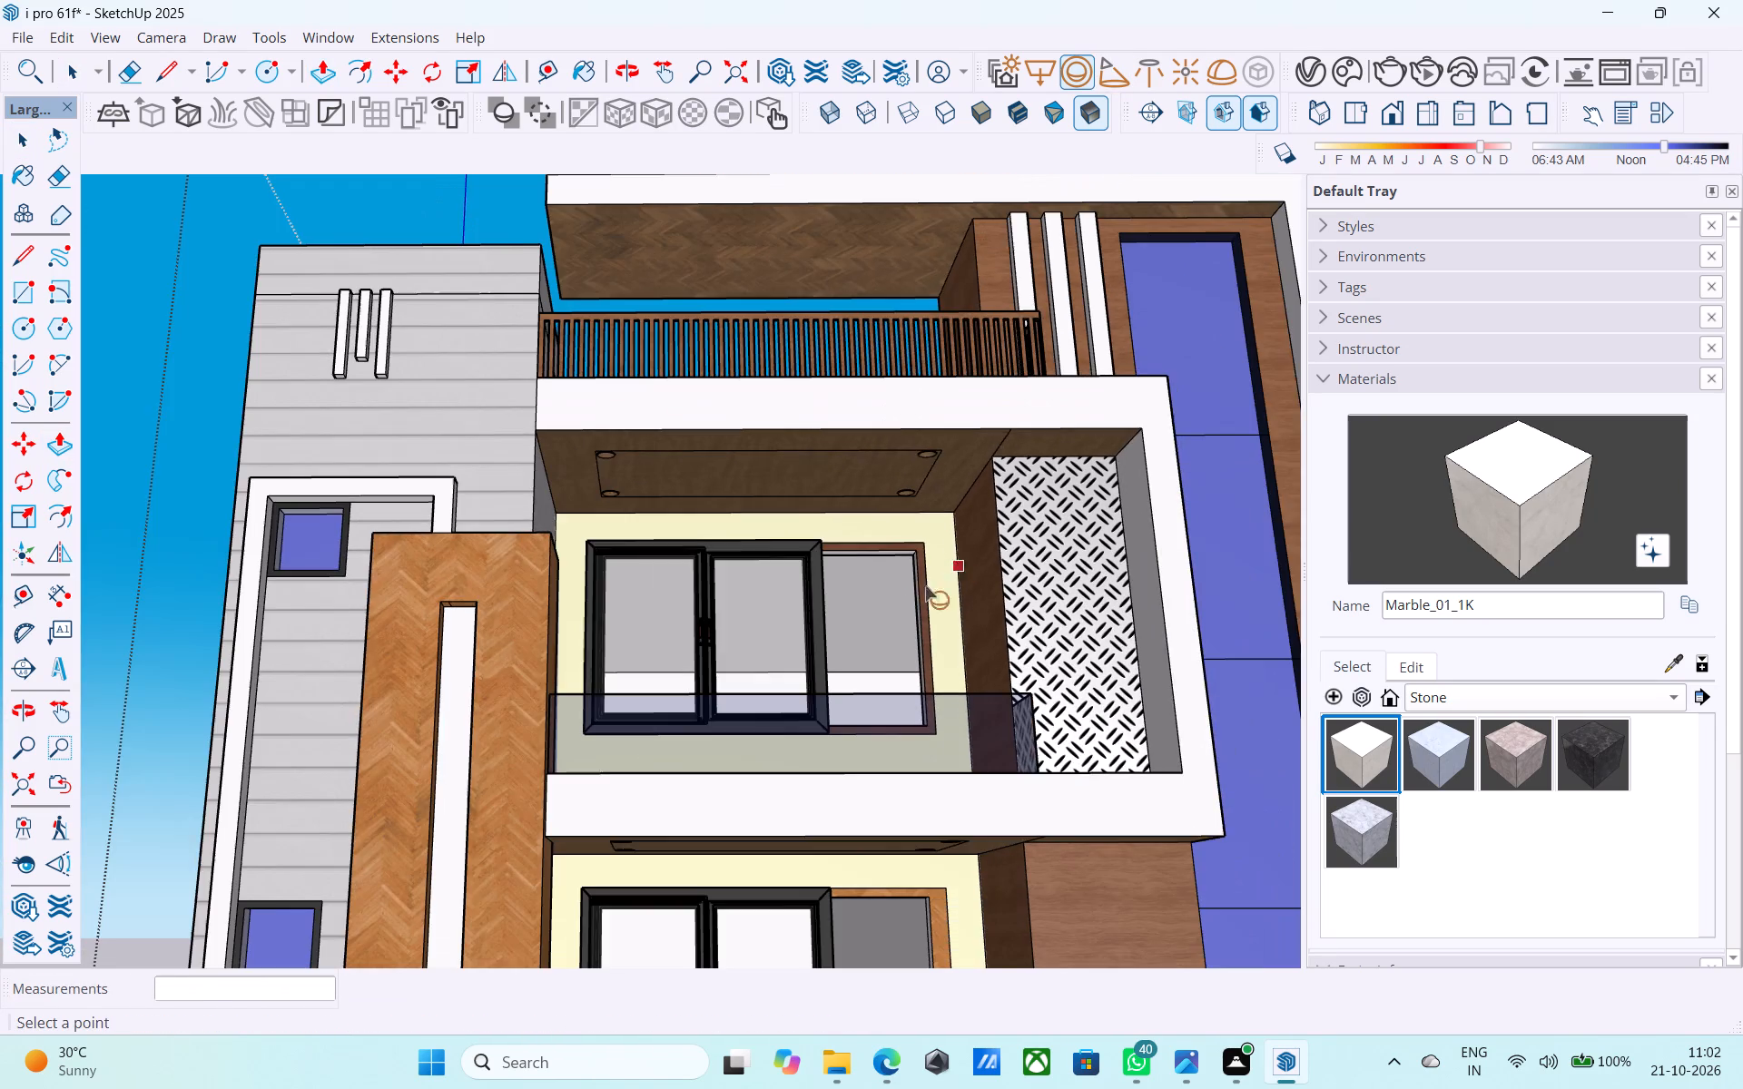
middle_click_drag(692, 486, 672, 422)
scroll(602, 477, "up", 18)
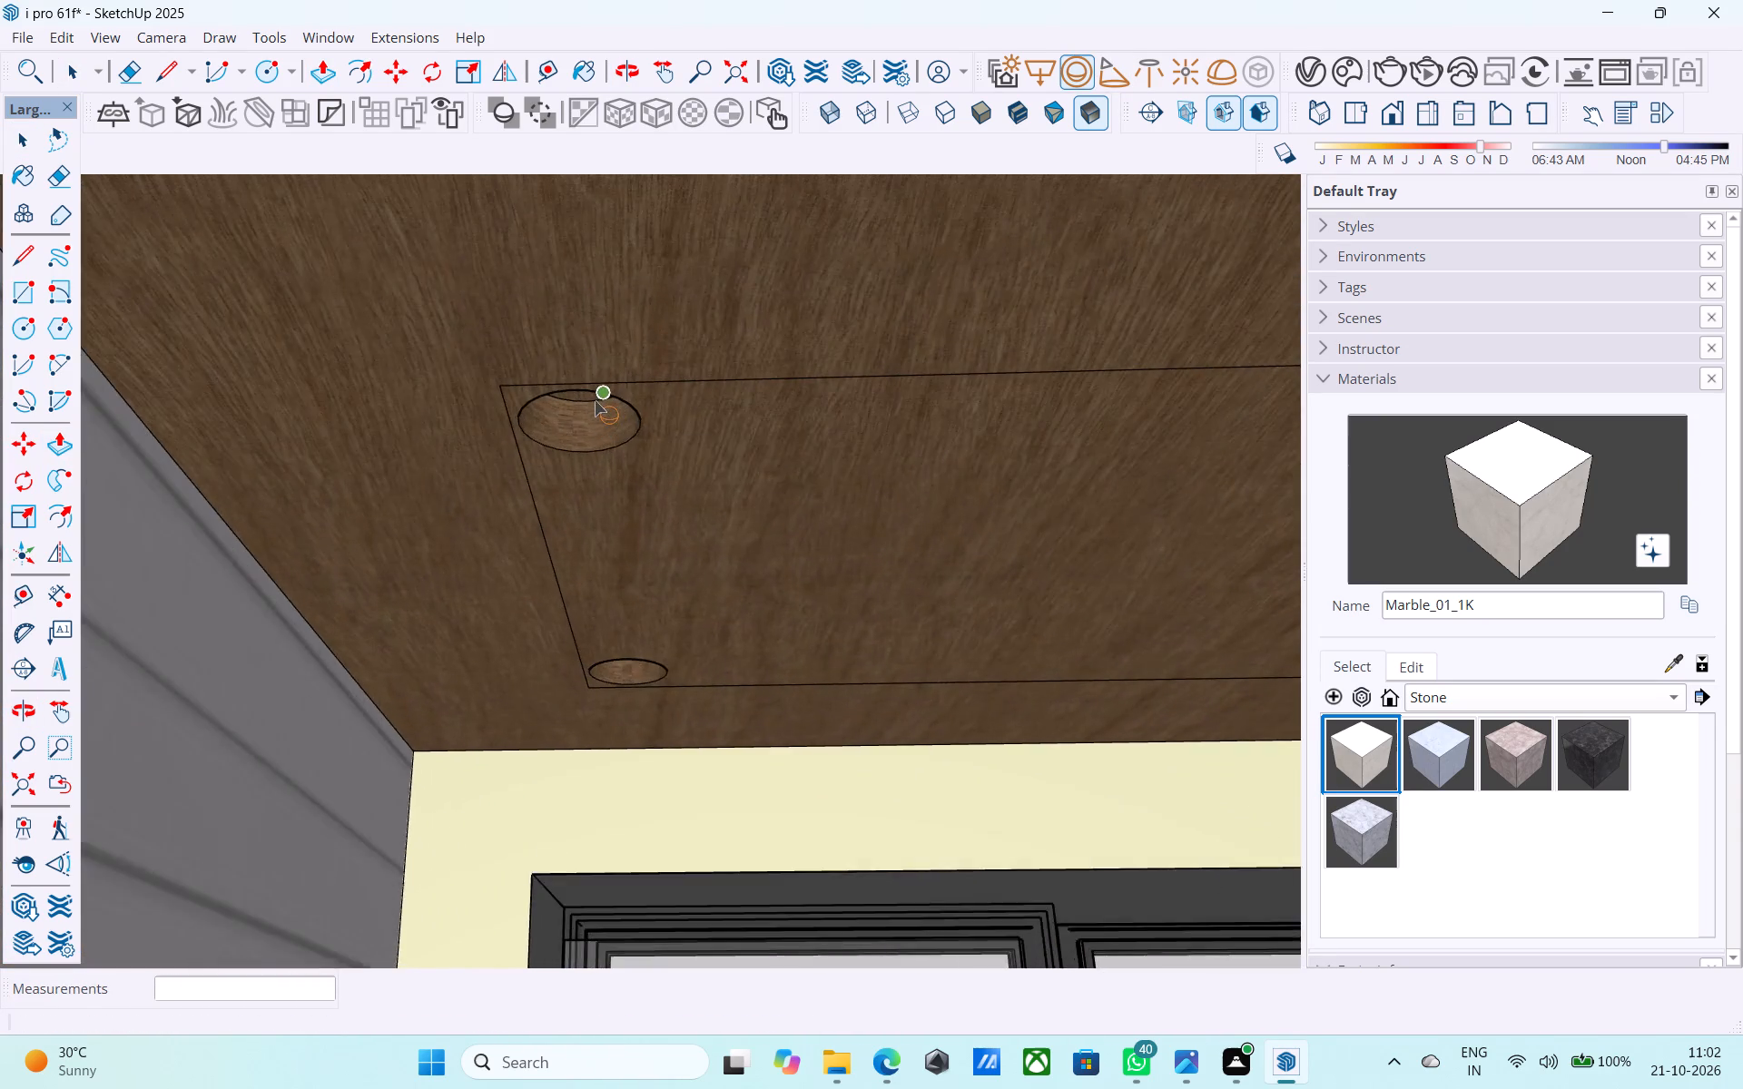
scroll(595, 400, "up", 4)
middle_click_drag(595, 398, 682, 63)
middle_click_drag(569, 336, 583, 263)
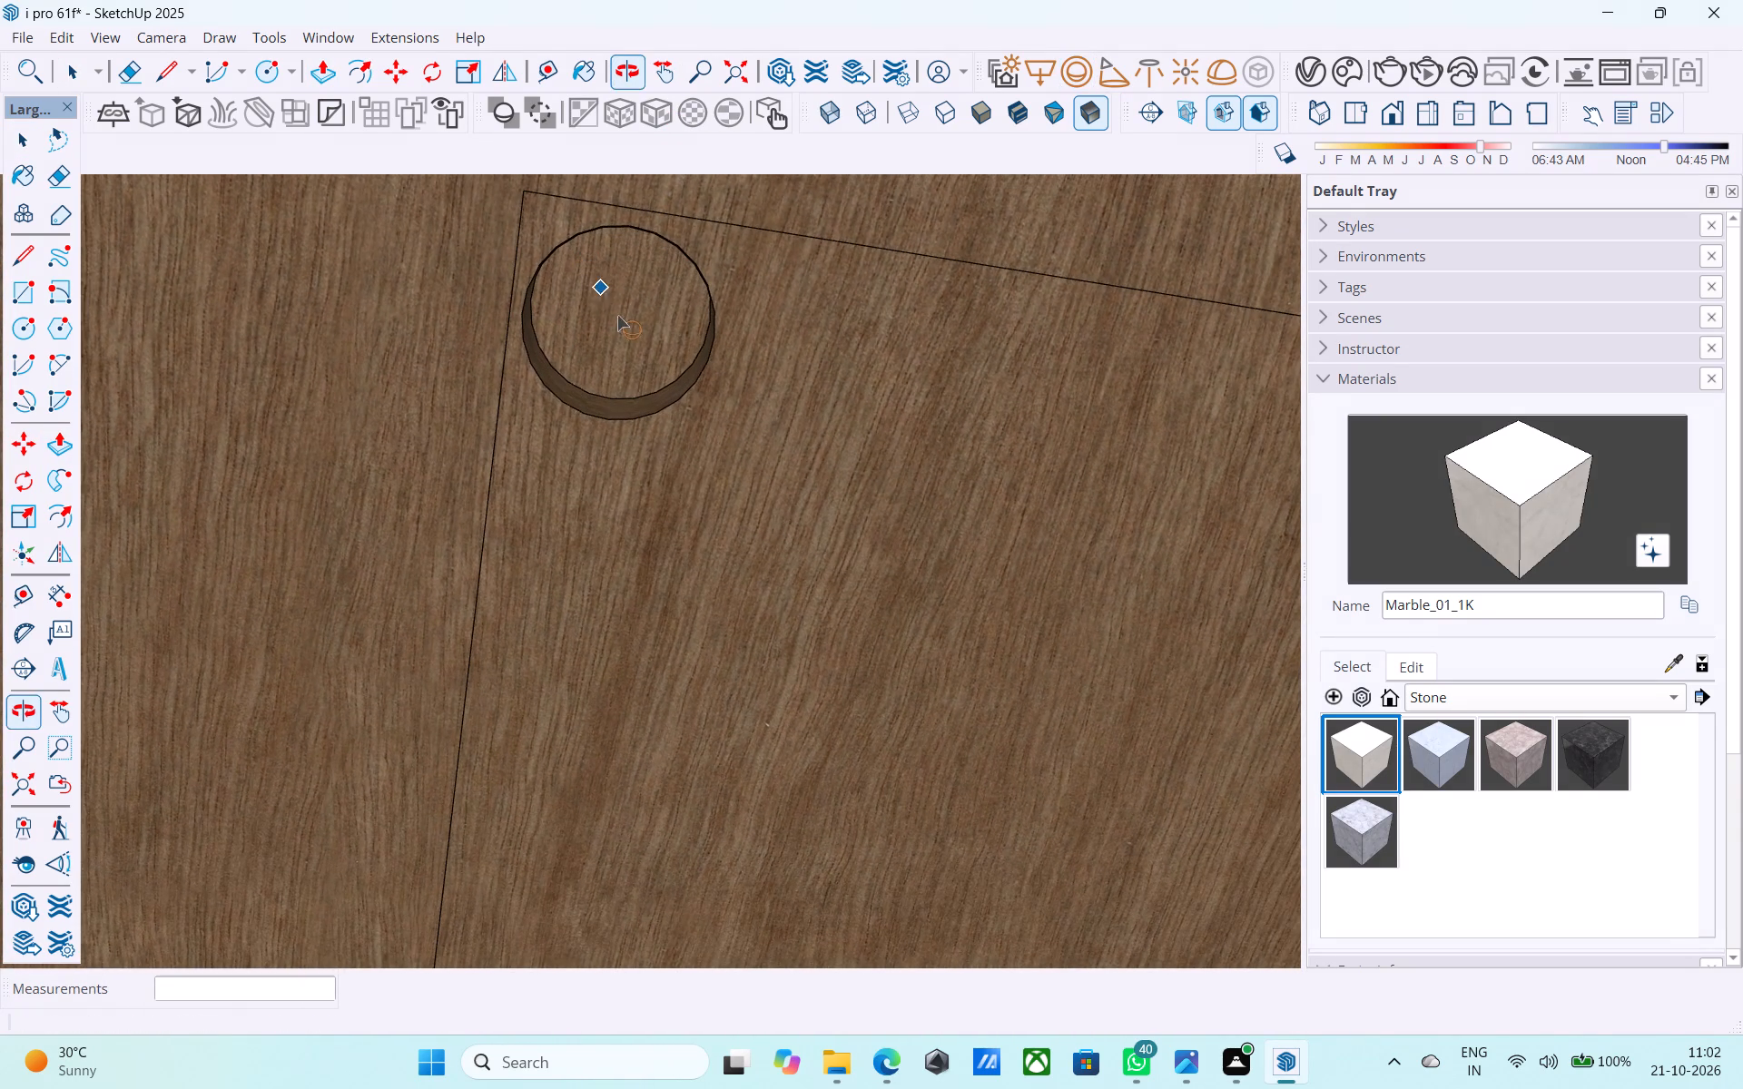
left_click(616, 306)
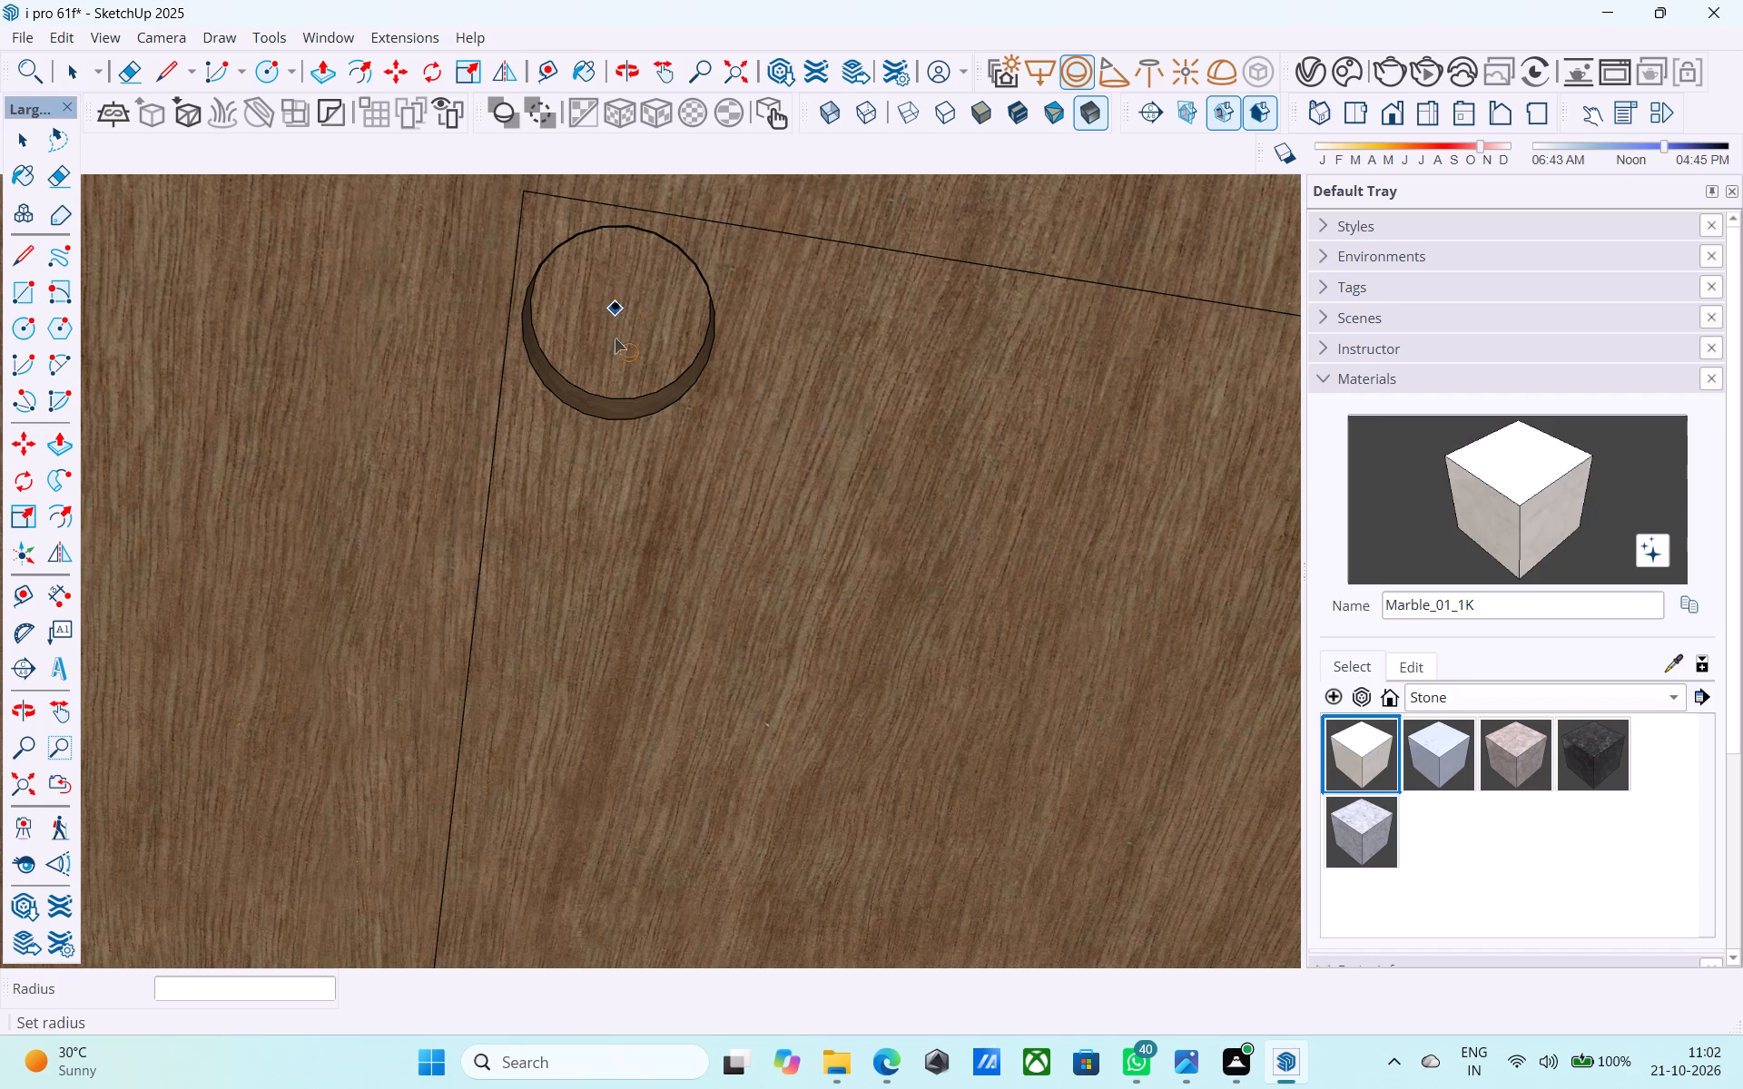
left_click(623, 388)
Save the model.
scroll(511, 376, "down", 10)
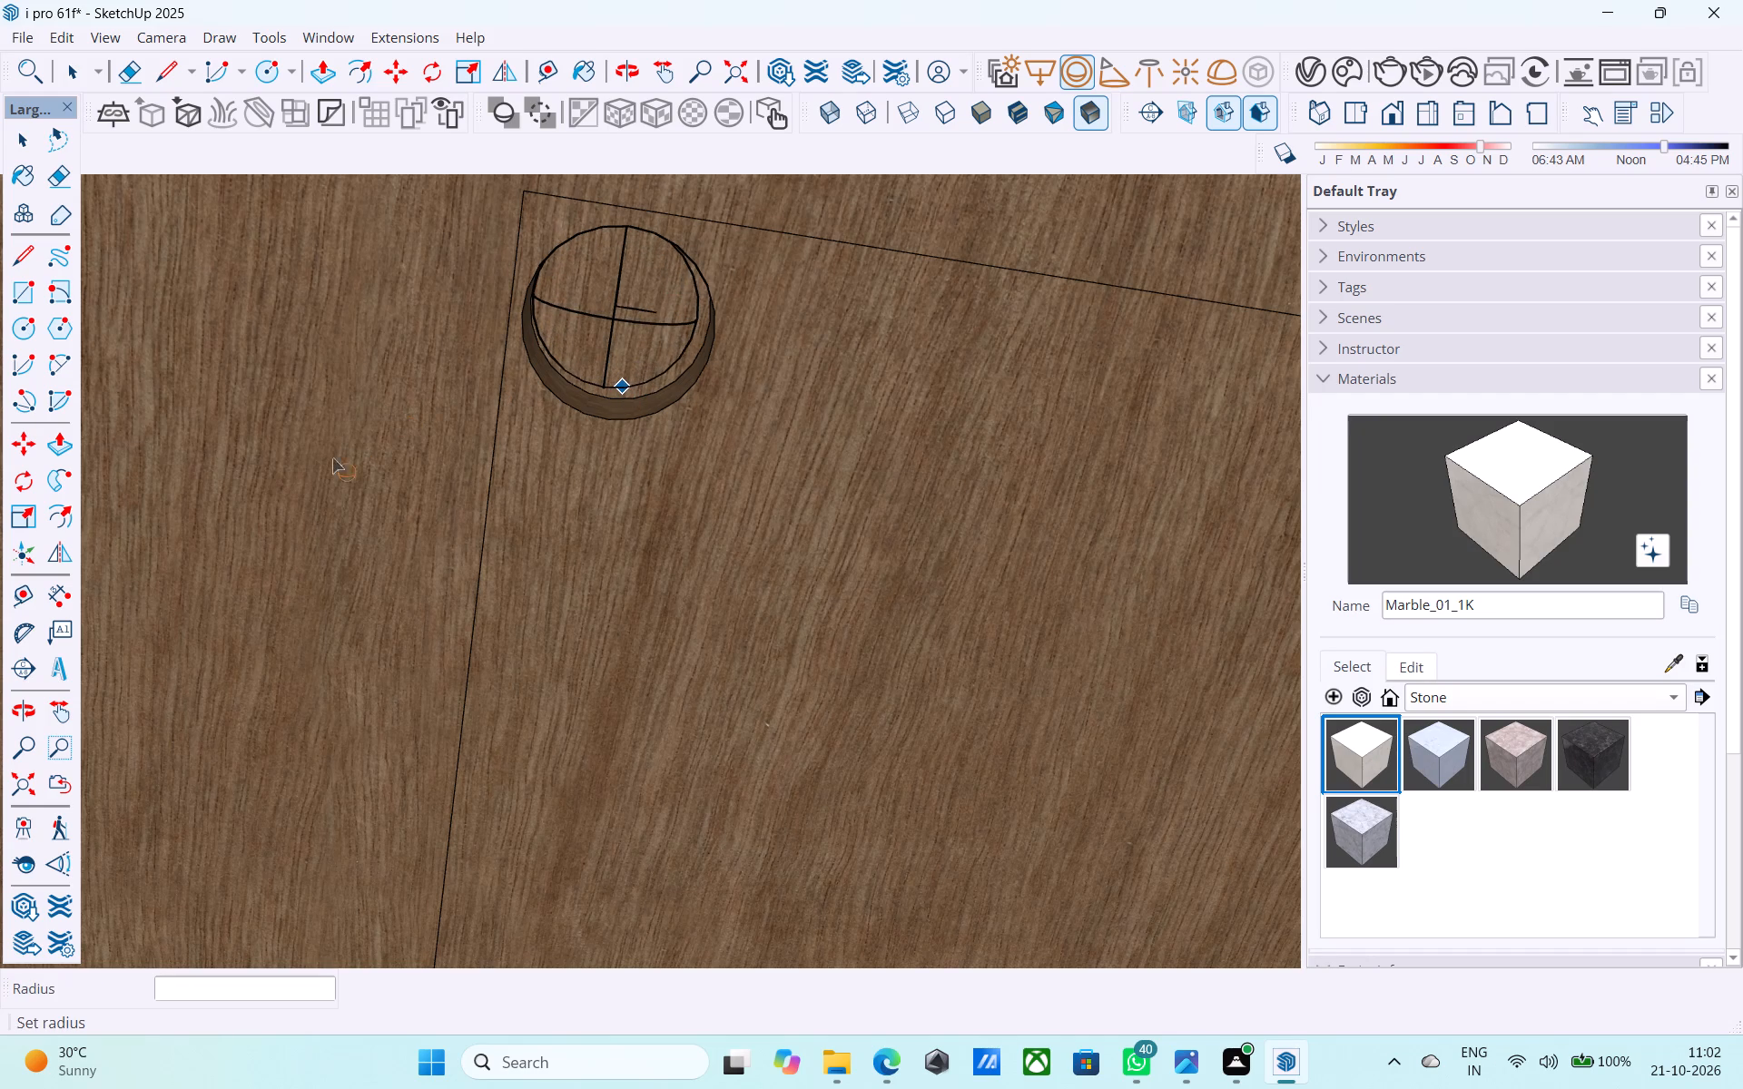
scroll(332, 457, "down", 3)
scroll(294, 458, "up", 1)
scroll(292, 461, "down", 2)
middle_click_drag(614, 501, 375, 576)
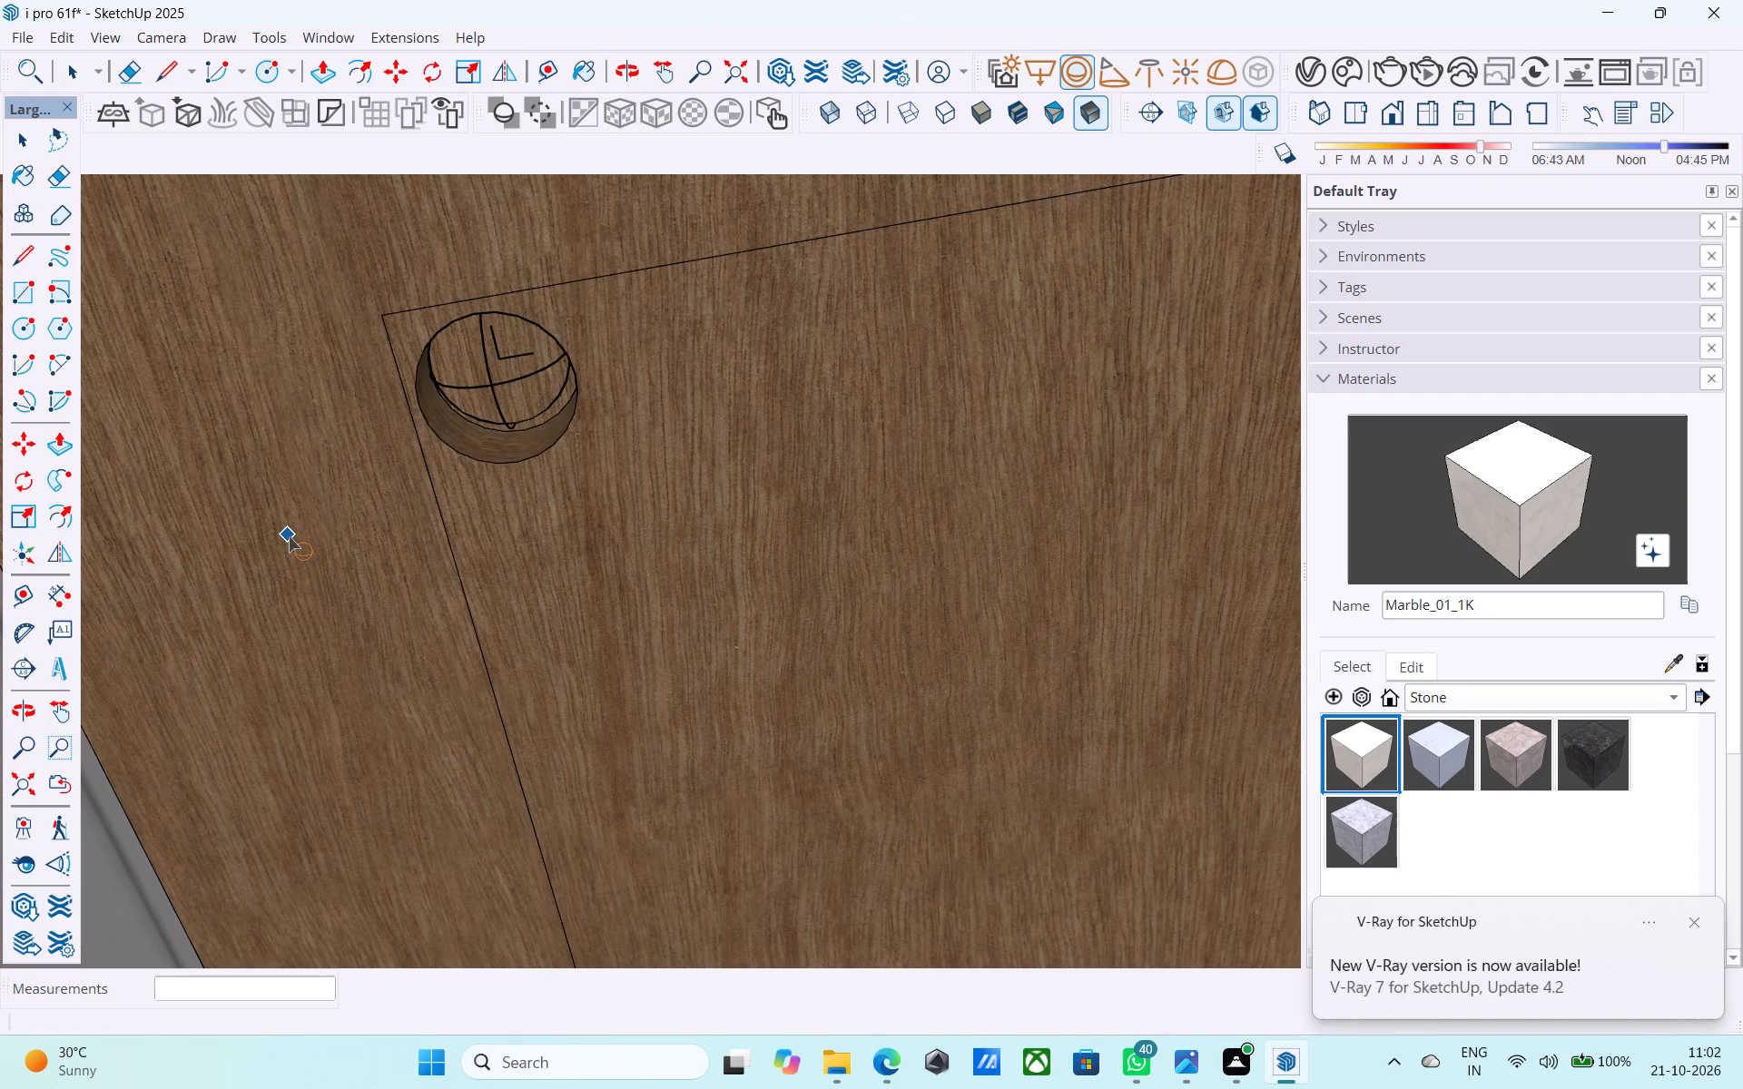
key("ctrl+s")
key("space")
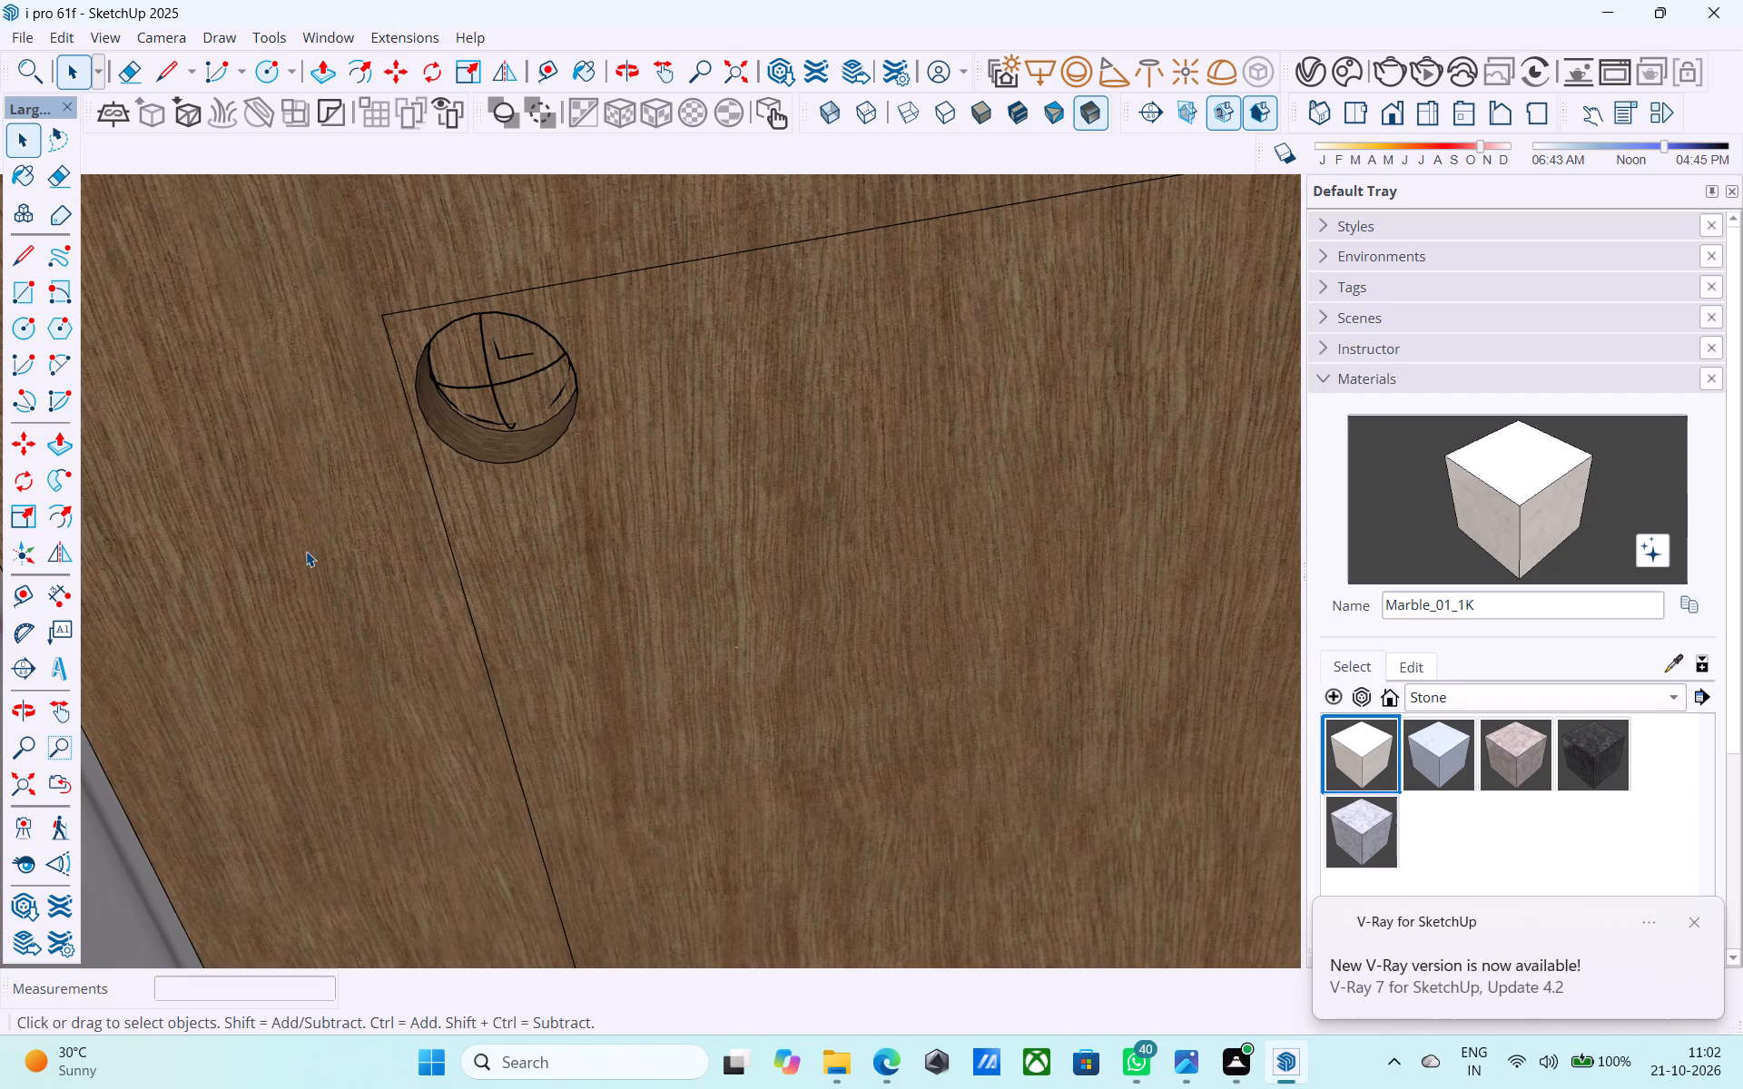
Place a V-Ray sphere light centred in the front-right recess of the upper balcony ceiling, sized to nearly fill it.
left_click(1070, 66)
scroll(785, 511, "down", 5)
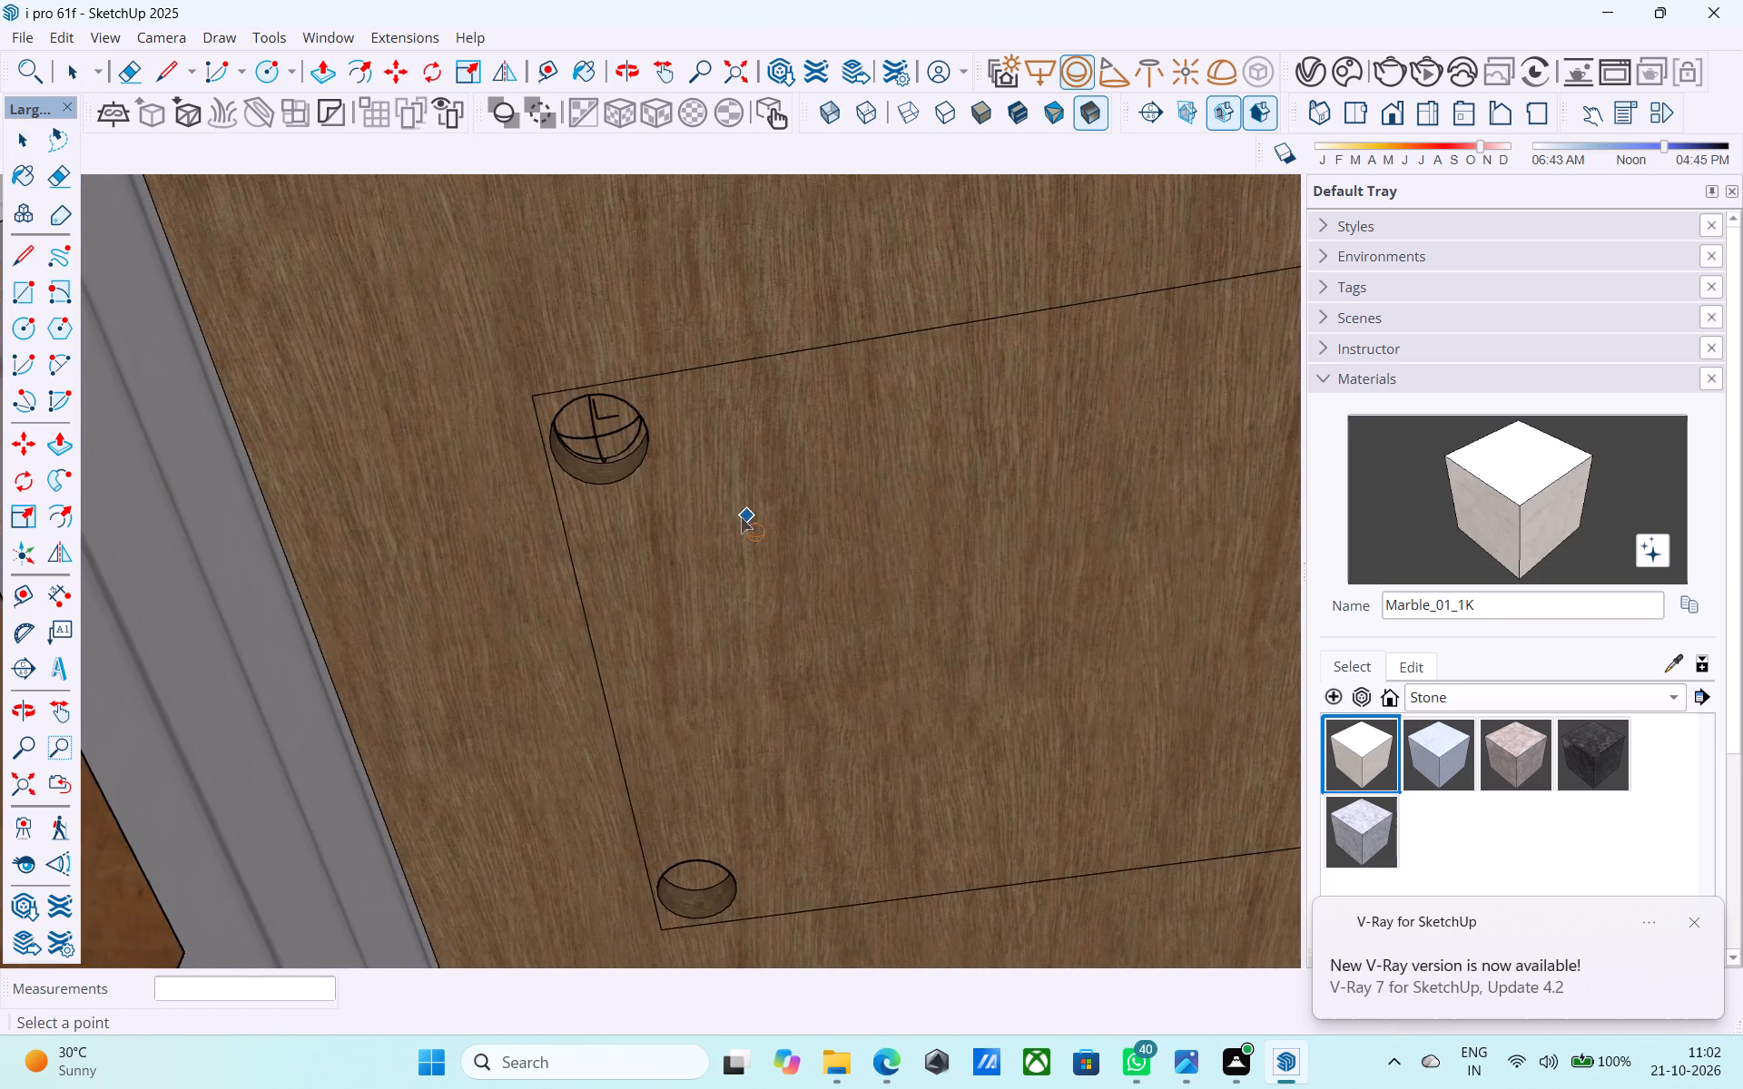
scroll(741, 517, "down", 17)
scroll(1069, 446, "up", 4)
scroll(811, 414, "up", 9)
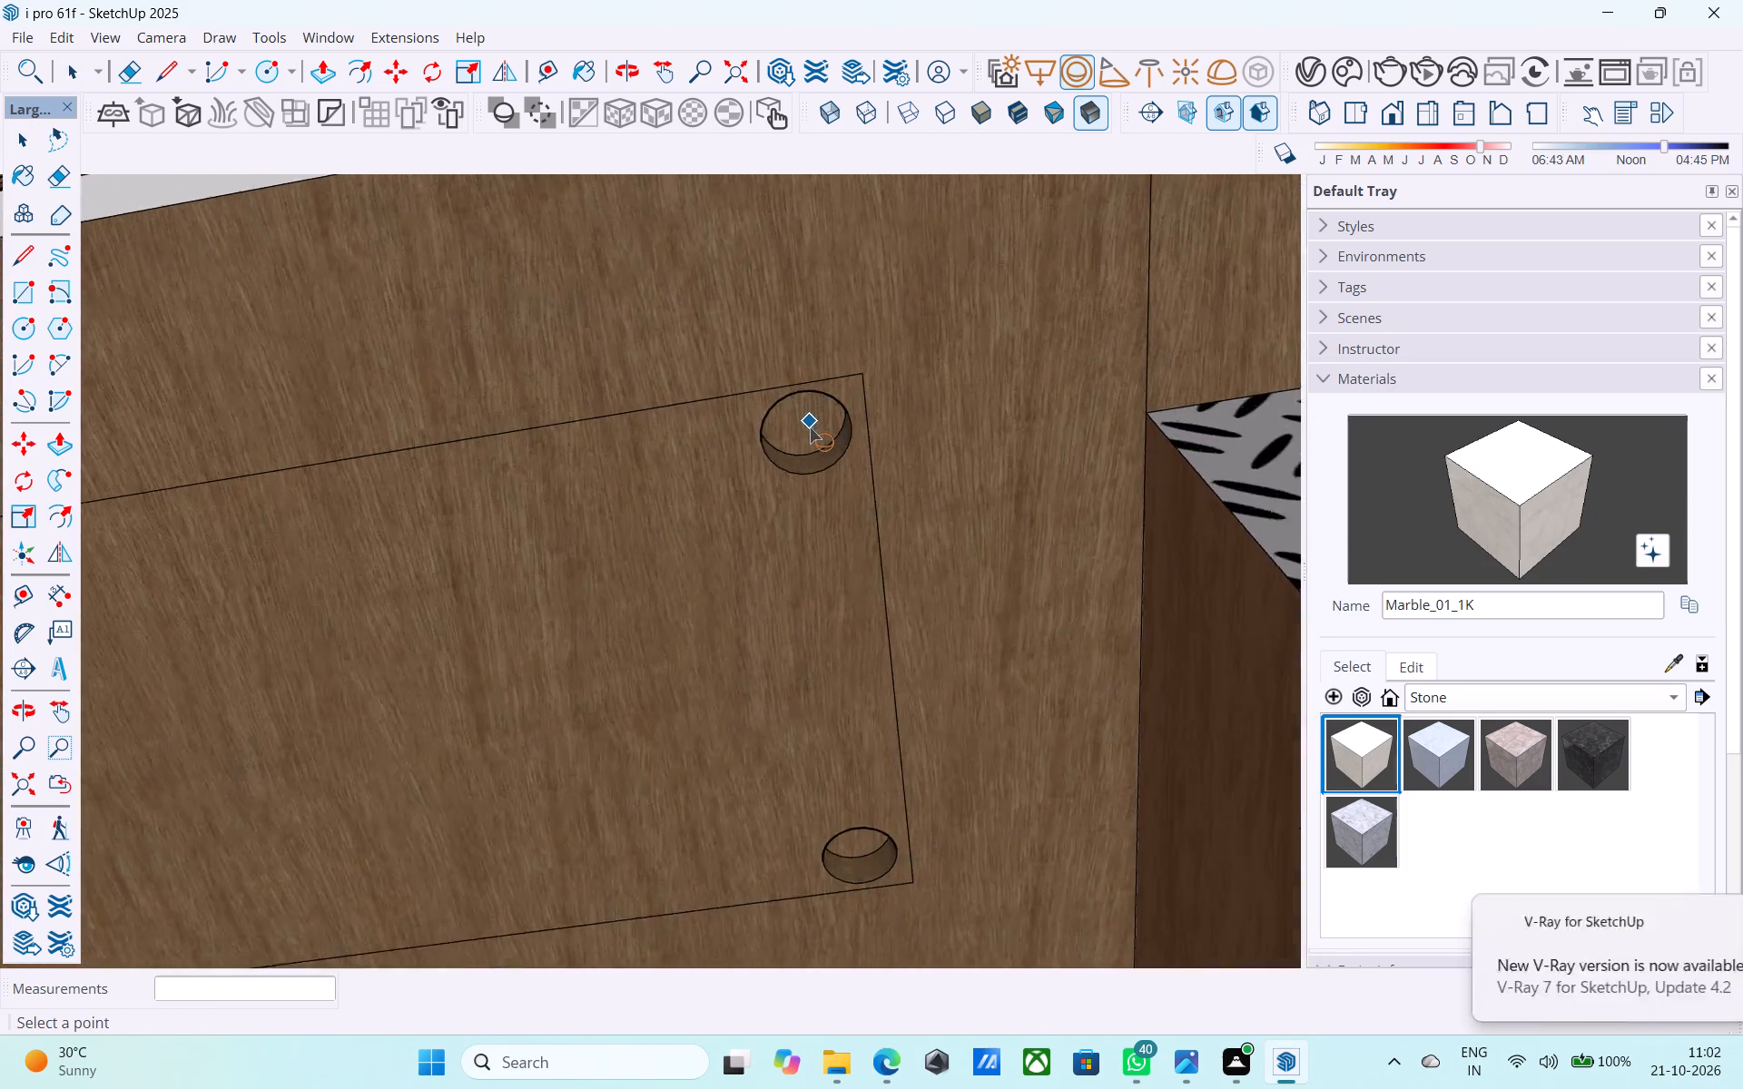
scroll(810, 427, "up", 10)
middle_click_drag(786, 452, 780, 397)
scroll(773, 385, "up", 5)
middle_click_drag(774, 367, 688, 283)
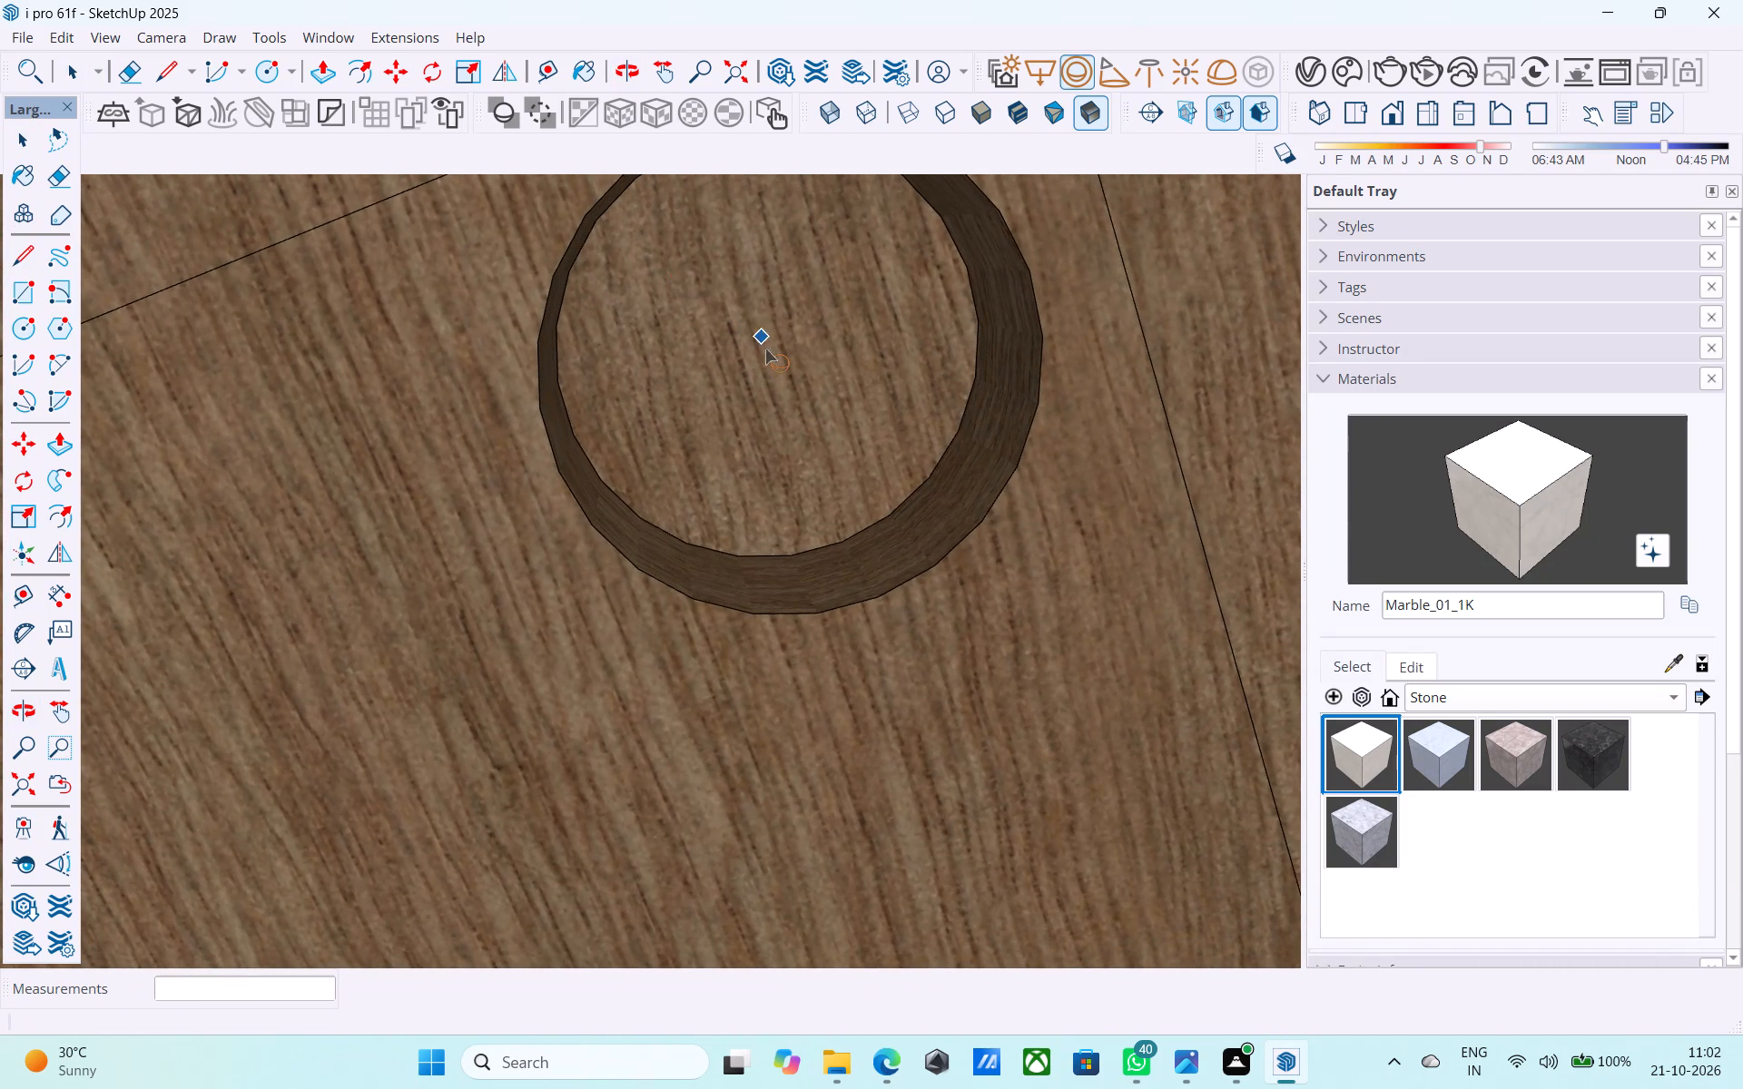
left_click(769, 338)
left_click(811, 532)
Add a V-Ray sphere light inside the rear-right recess of the upper balcony ceiling, with its radius close to the rim.
scroll(889, 440, "down", 4)
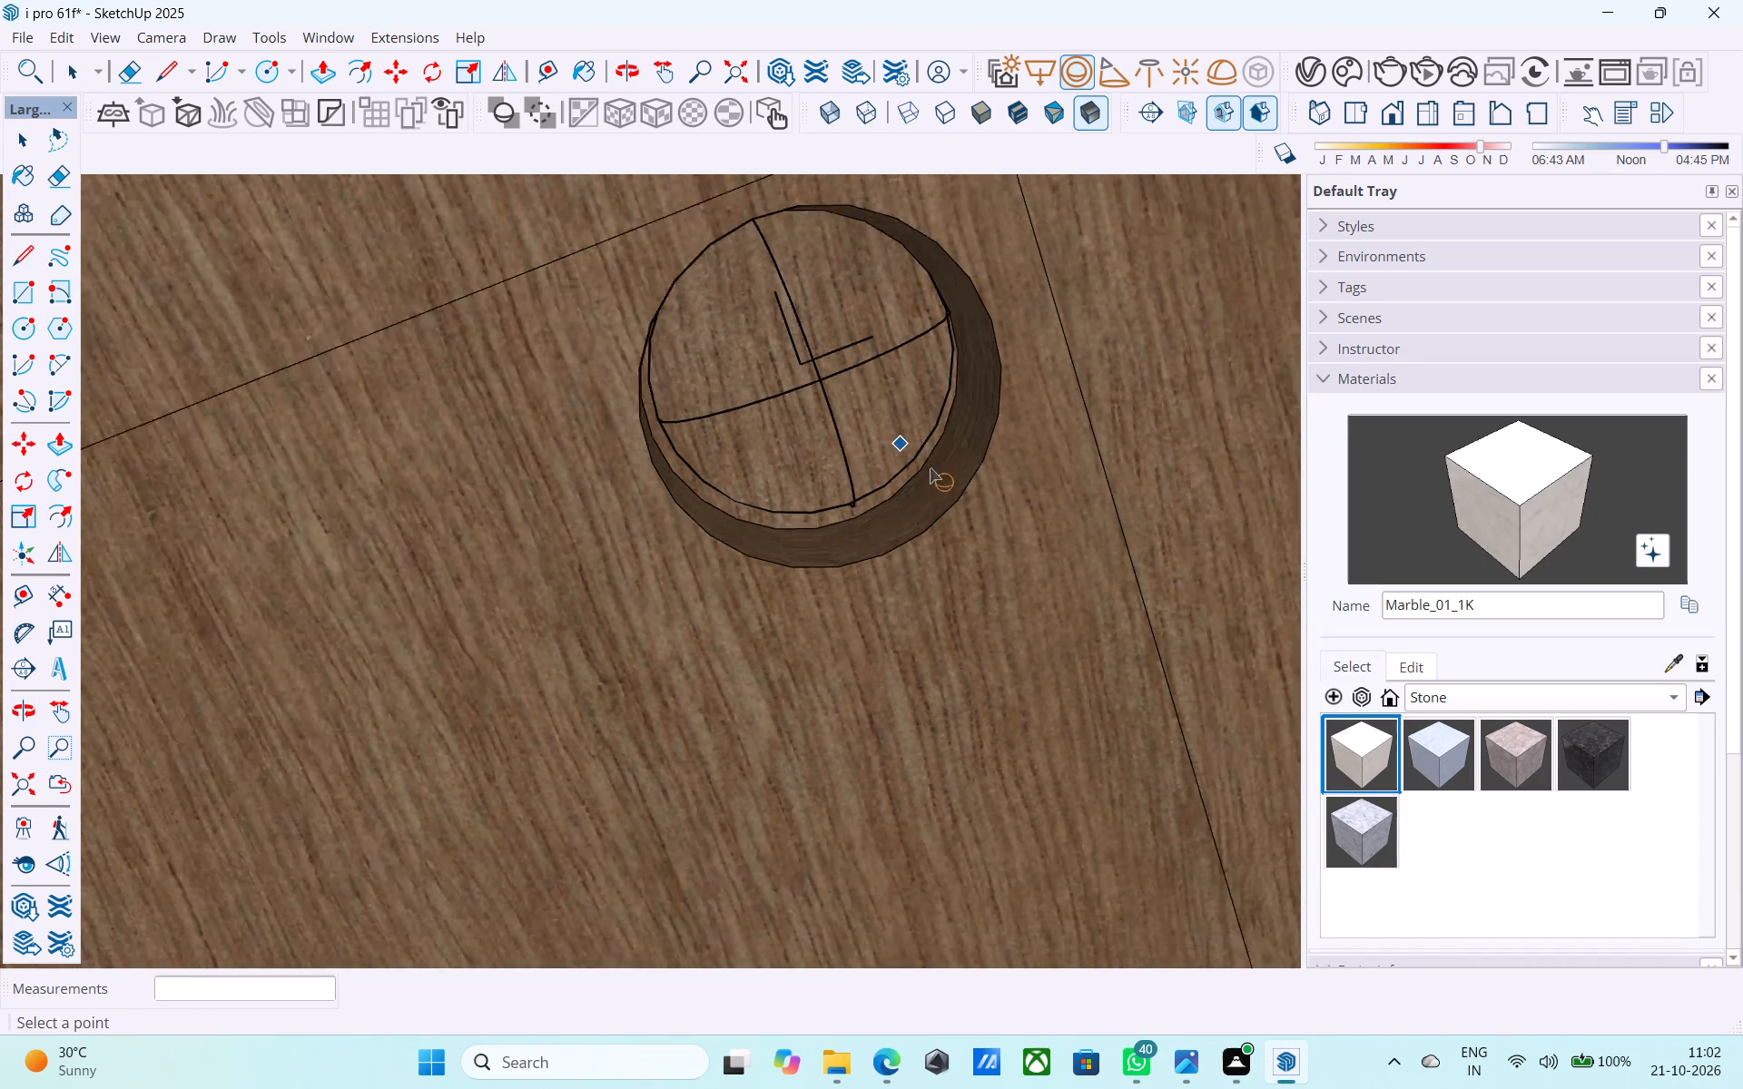
scroll(930, 467, "down", 20)
scroll(930, 467, "down", 6)
middle_click_drag(758, 344, 845, 744)
scroll(915, 644, "down", 7)
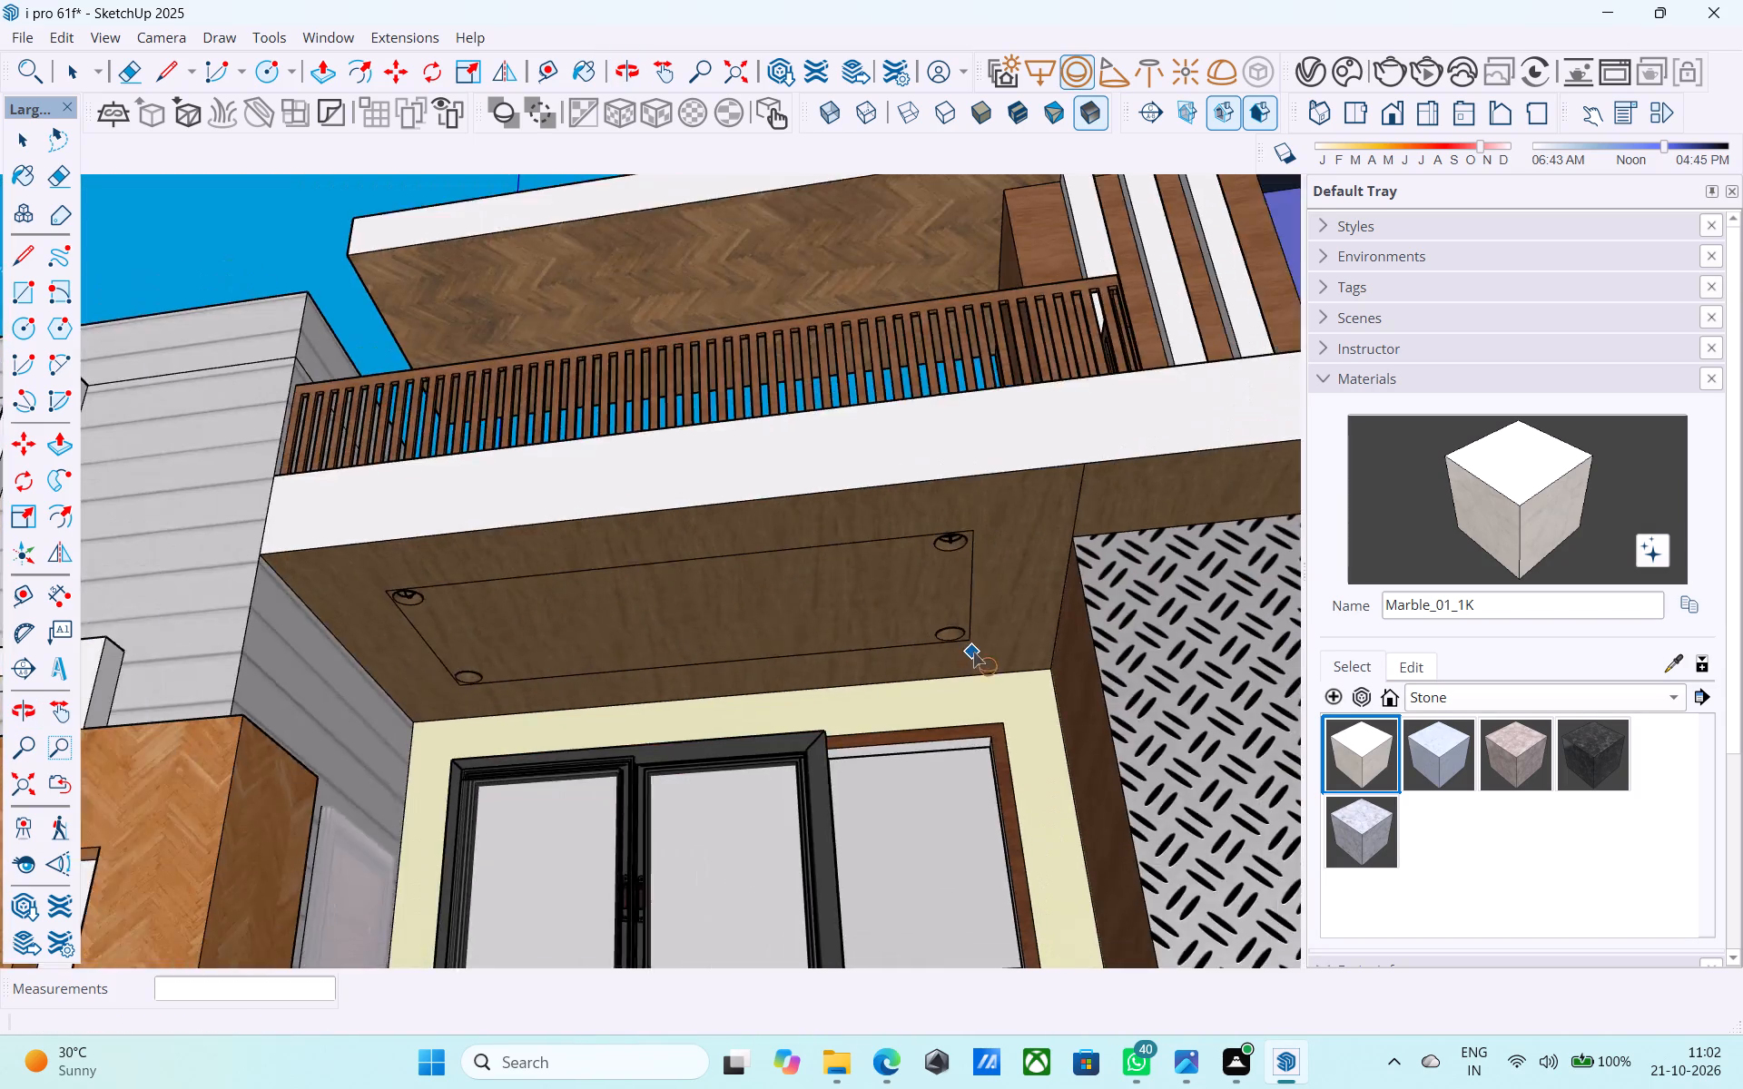
scroll(973, 652, "up", 16)
middle_click_drag(880, 623, 901, 474)
scroll(931, 531, "up", 9)
middle_click_drag(883, 700, 871, 658)
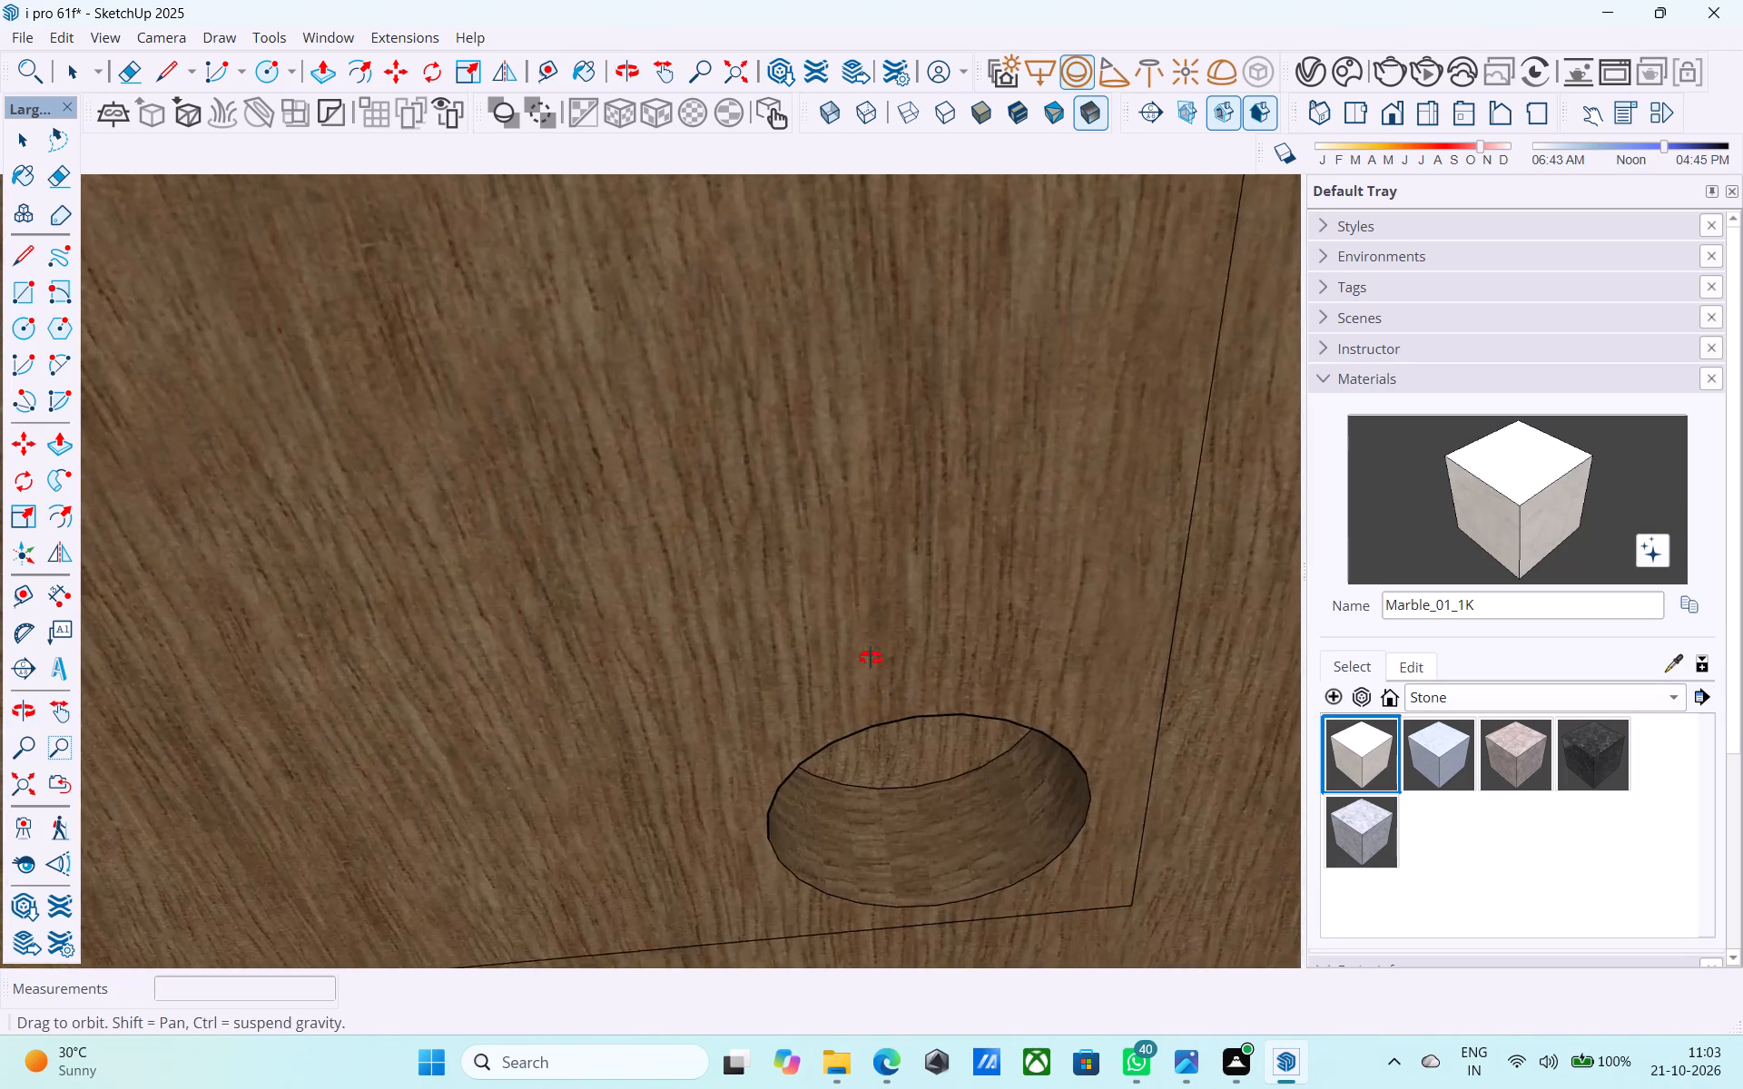
middle_click_drag(871, 658, 865, 361)
scroll(865, 365, "down", 3)
middle_click_drag(887, 705, 861, 652)
middle_click_drag(846, 711, 753, 633)
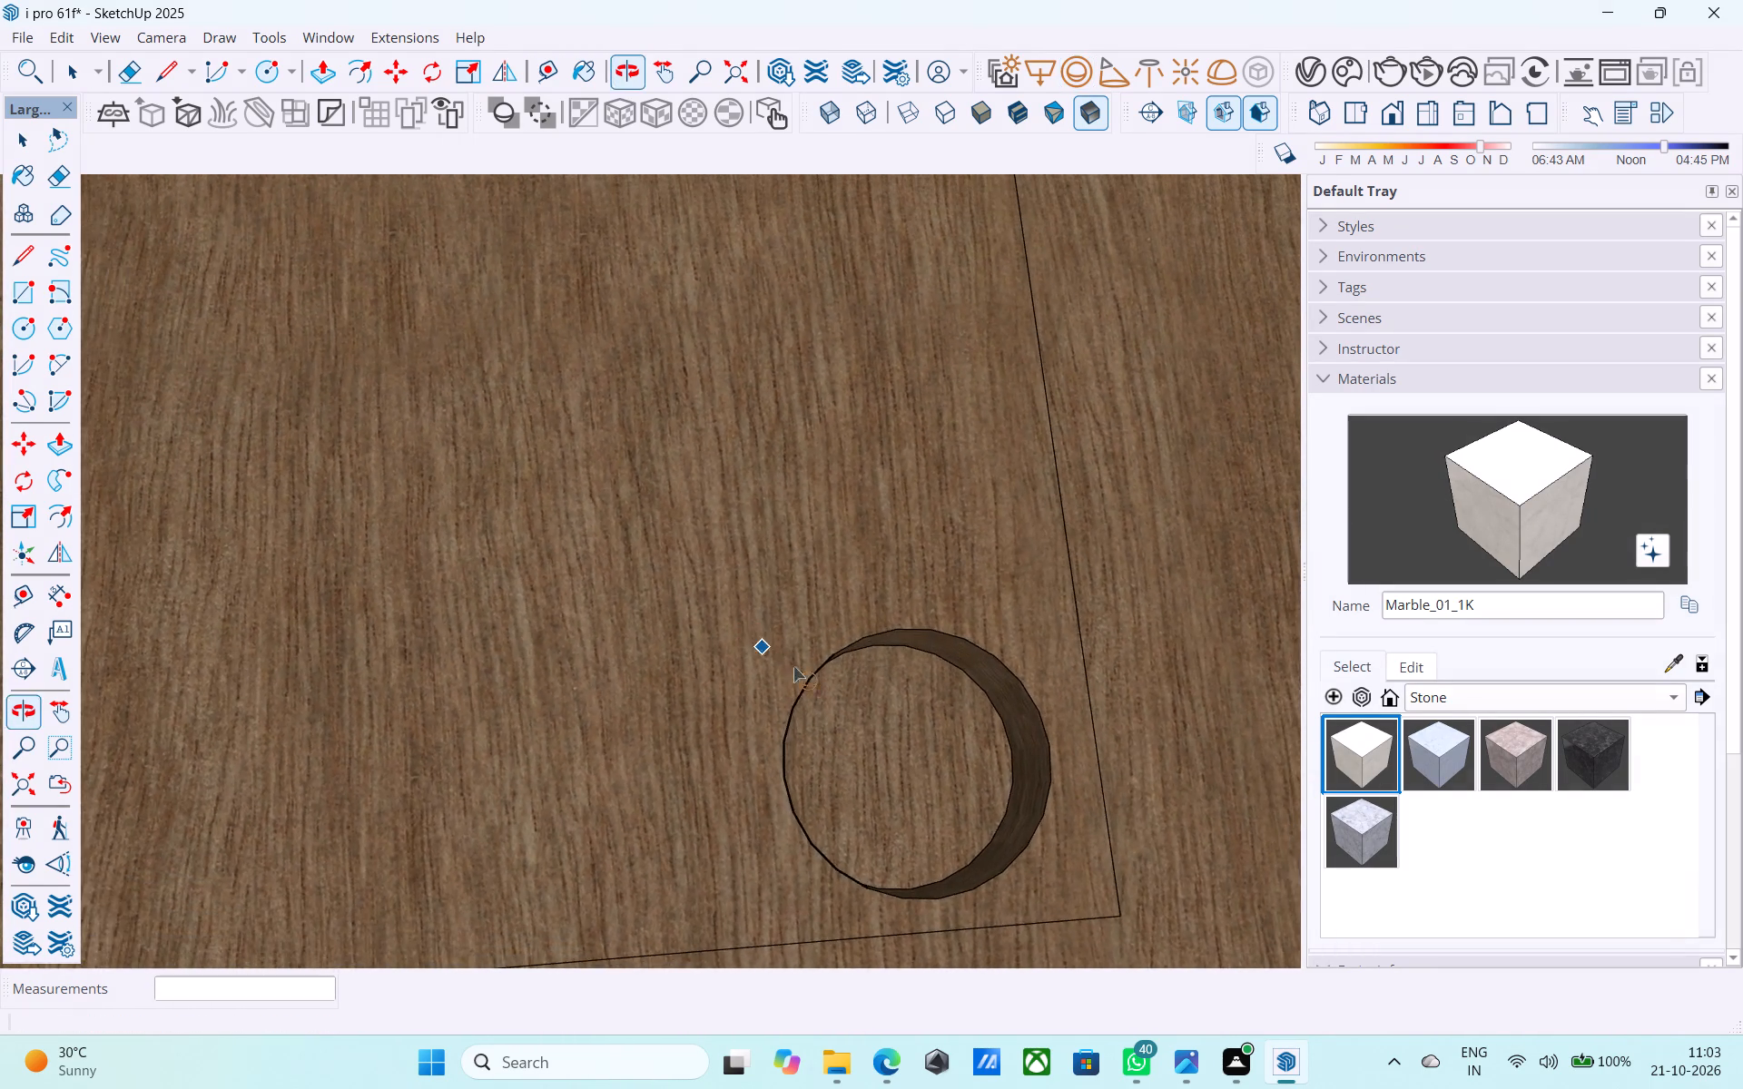
middle_click_drag(808, 675, 716, 655)
scroll(506, 569, "down", 1)
scroll(812, 744, "up", 3)
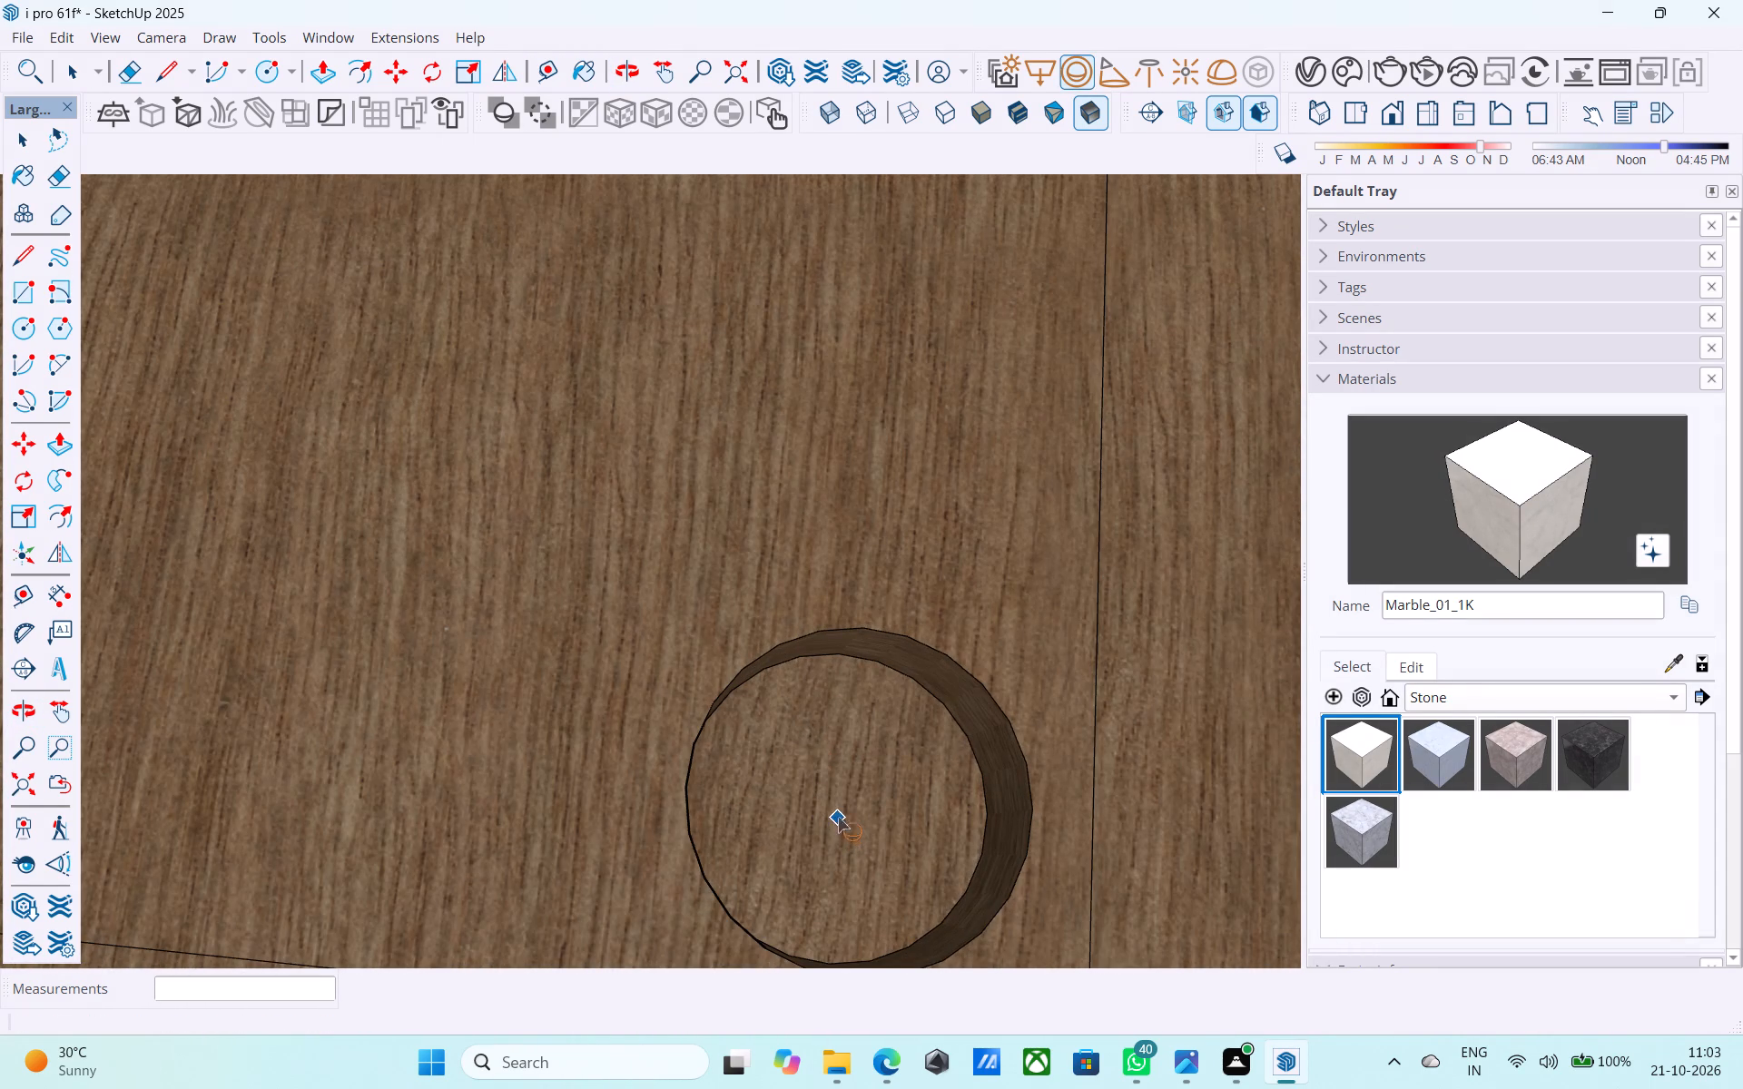
left_click(834, 814)
left_click(931, 725)
Add a V-Ray sphere light centred in the rear-left recess of the upper balcony ceiling, slightly smaller than the recess.
scroll(1150, 342, "down", 7)
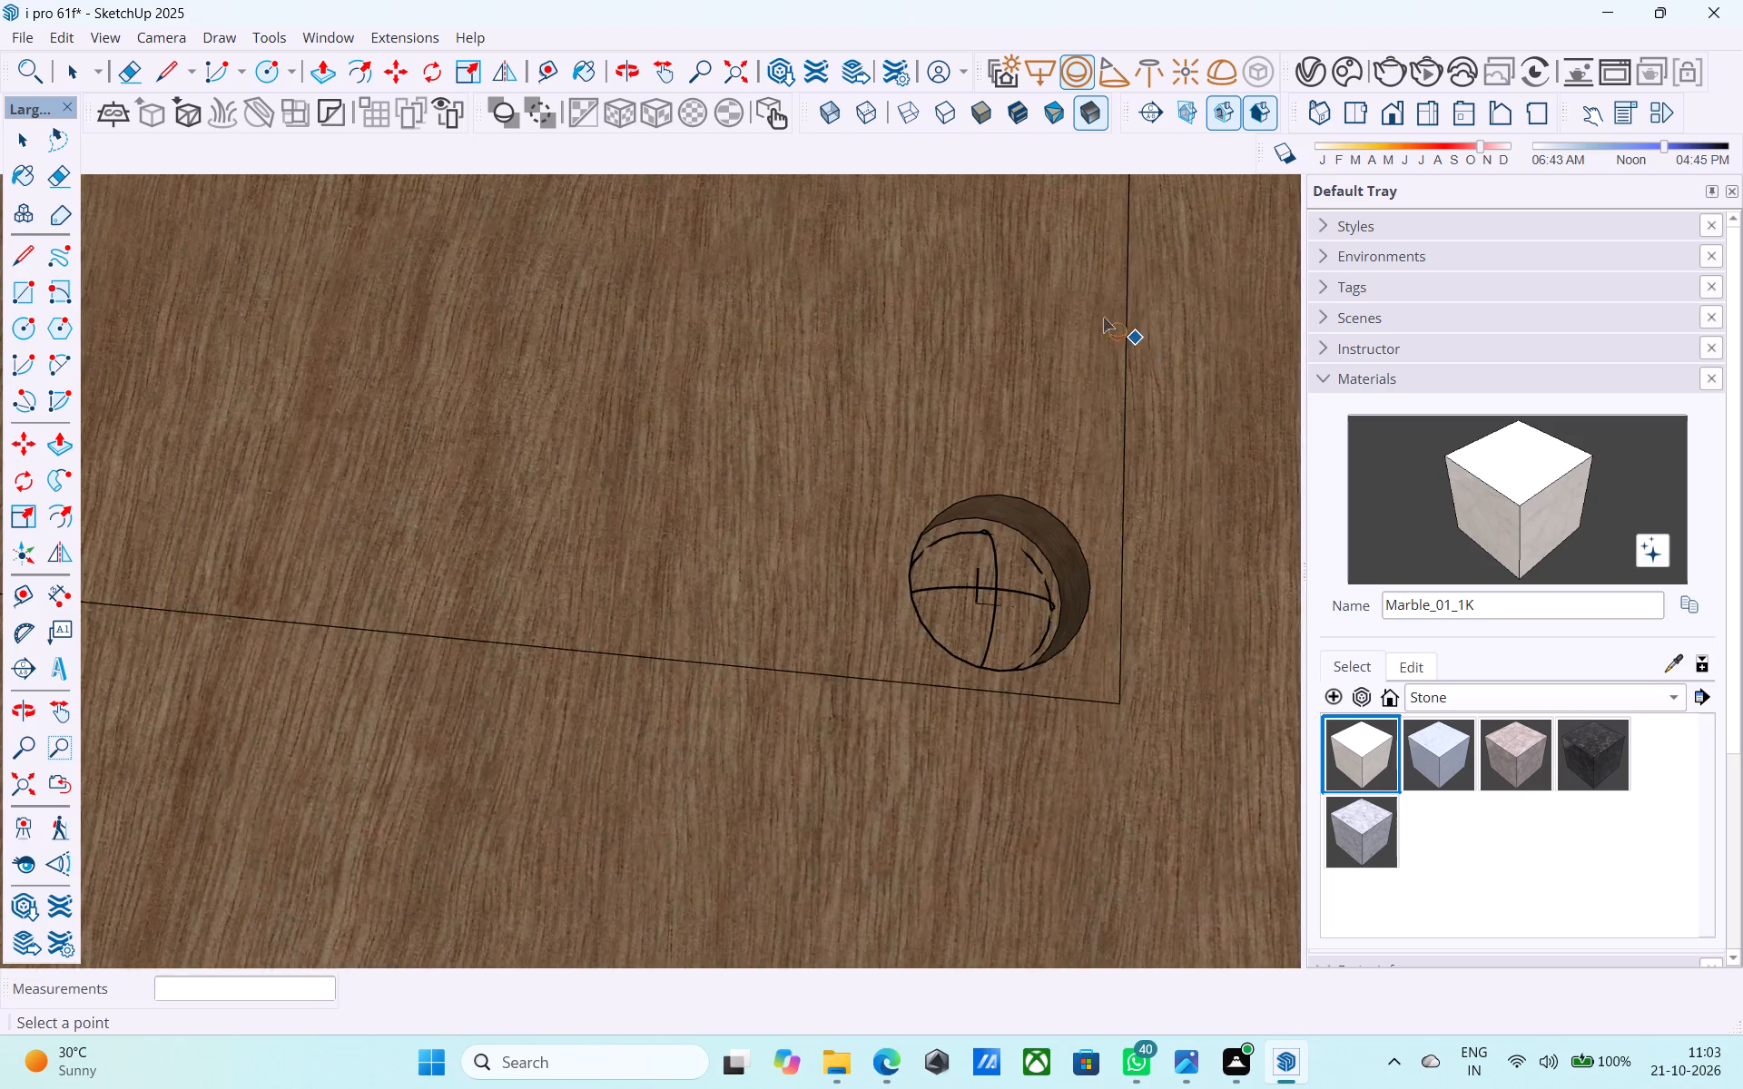
scroll(1103, 317, "down", 2)
middle_click_drag(1006, 484, 991, 858)
scroll(990, 846, "down", 4)
scroll(1062, 570, "up", 1)
scroll(1062, 567, "down", 5)
middle_click_drag(1033, 429, 991, 748)
scroll(1062, 627, "down", 6)
middle_click_drag(1006, 631, 868, 670)
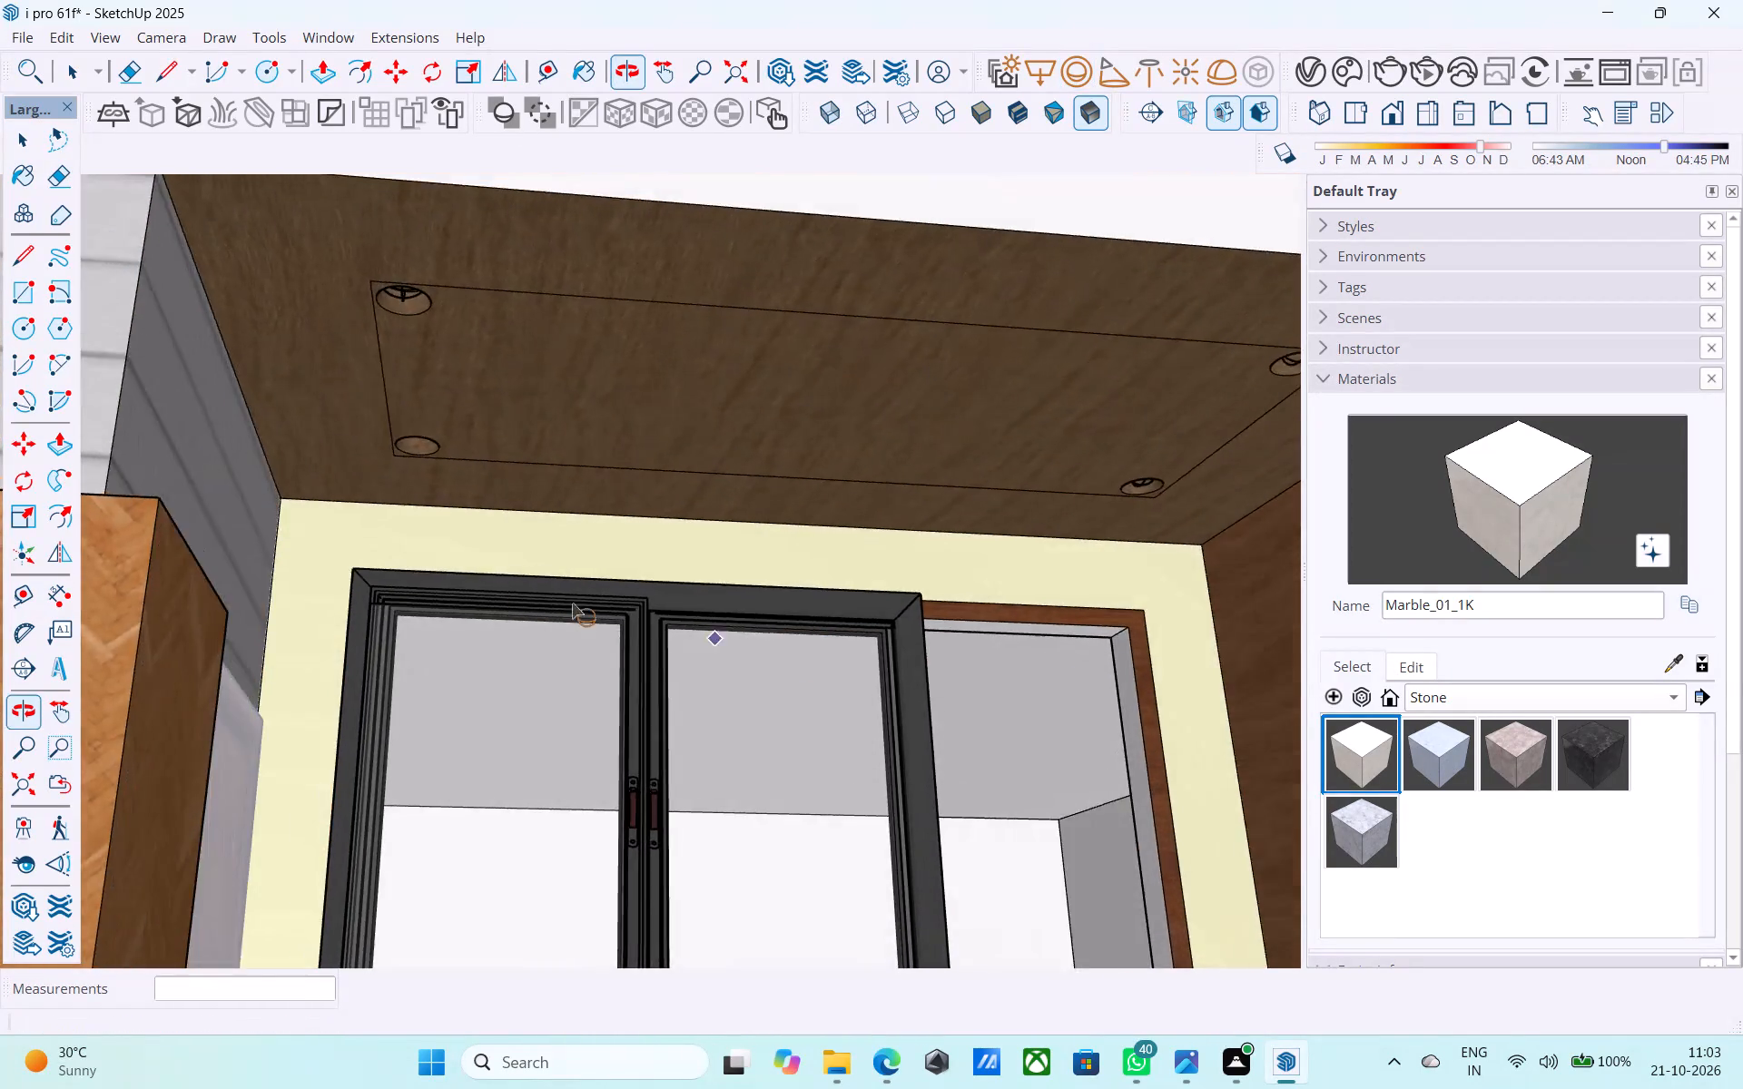
scroll(459, 551, "up", 13)
scroll(1177, 513, "down", 5)
scroll(576, 548, "up", 8)
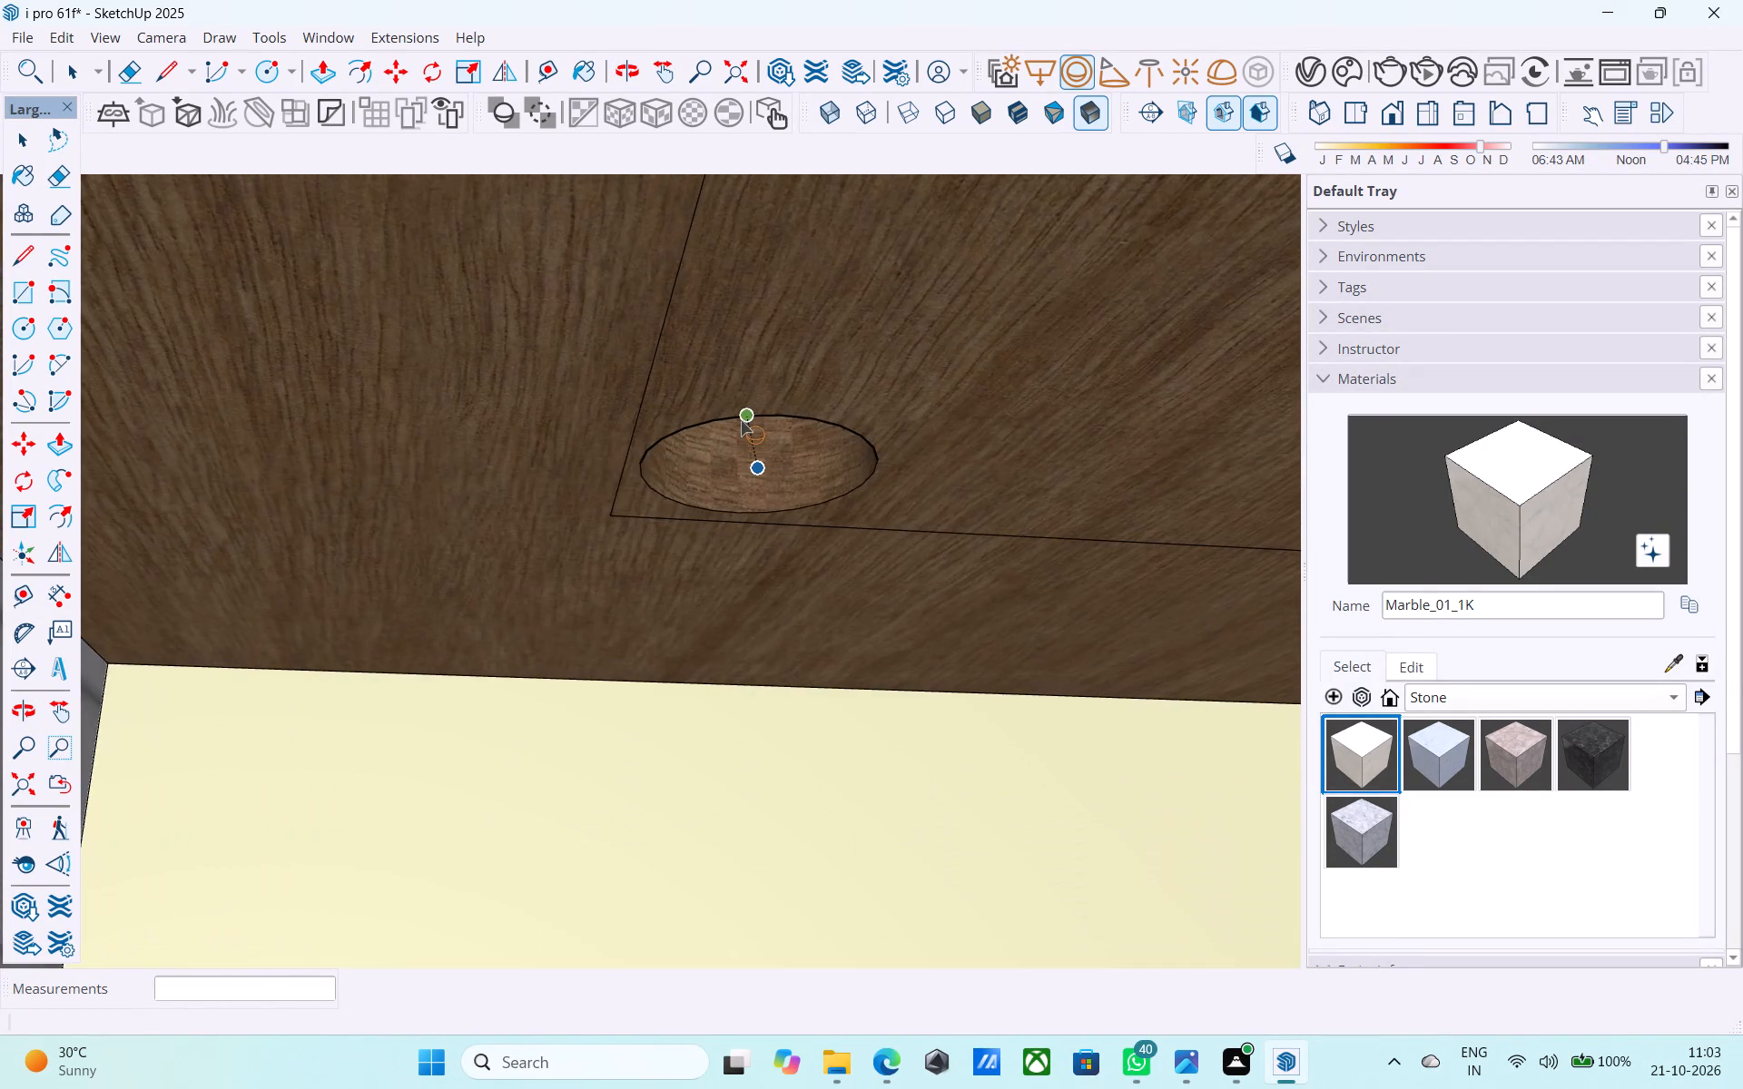
middle_click_drag(741, 419, 682, 261)
scroll(688, 286, "up", 1)
middle_click_drag(777, 437, 729, 315)
scroll(783, 433, "up", 7)
middle_click_drag(751, 479, 735, 286)
scroll(736, 287, "up", 1)
middle_click_drag(731, 495, 687, 433)
scroll(694, 412, "down", 4)
left_click(686, 367)
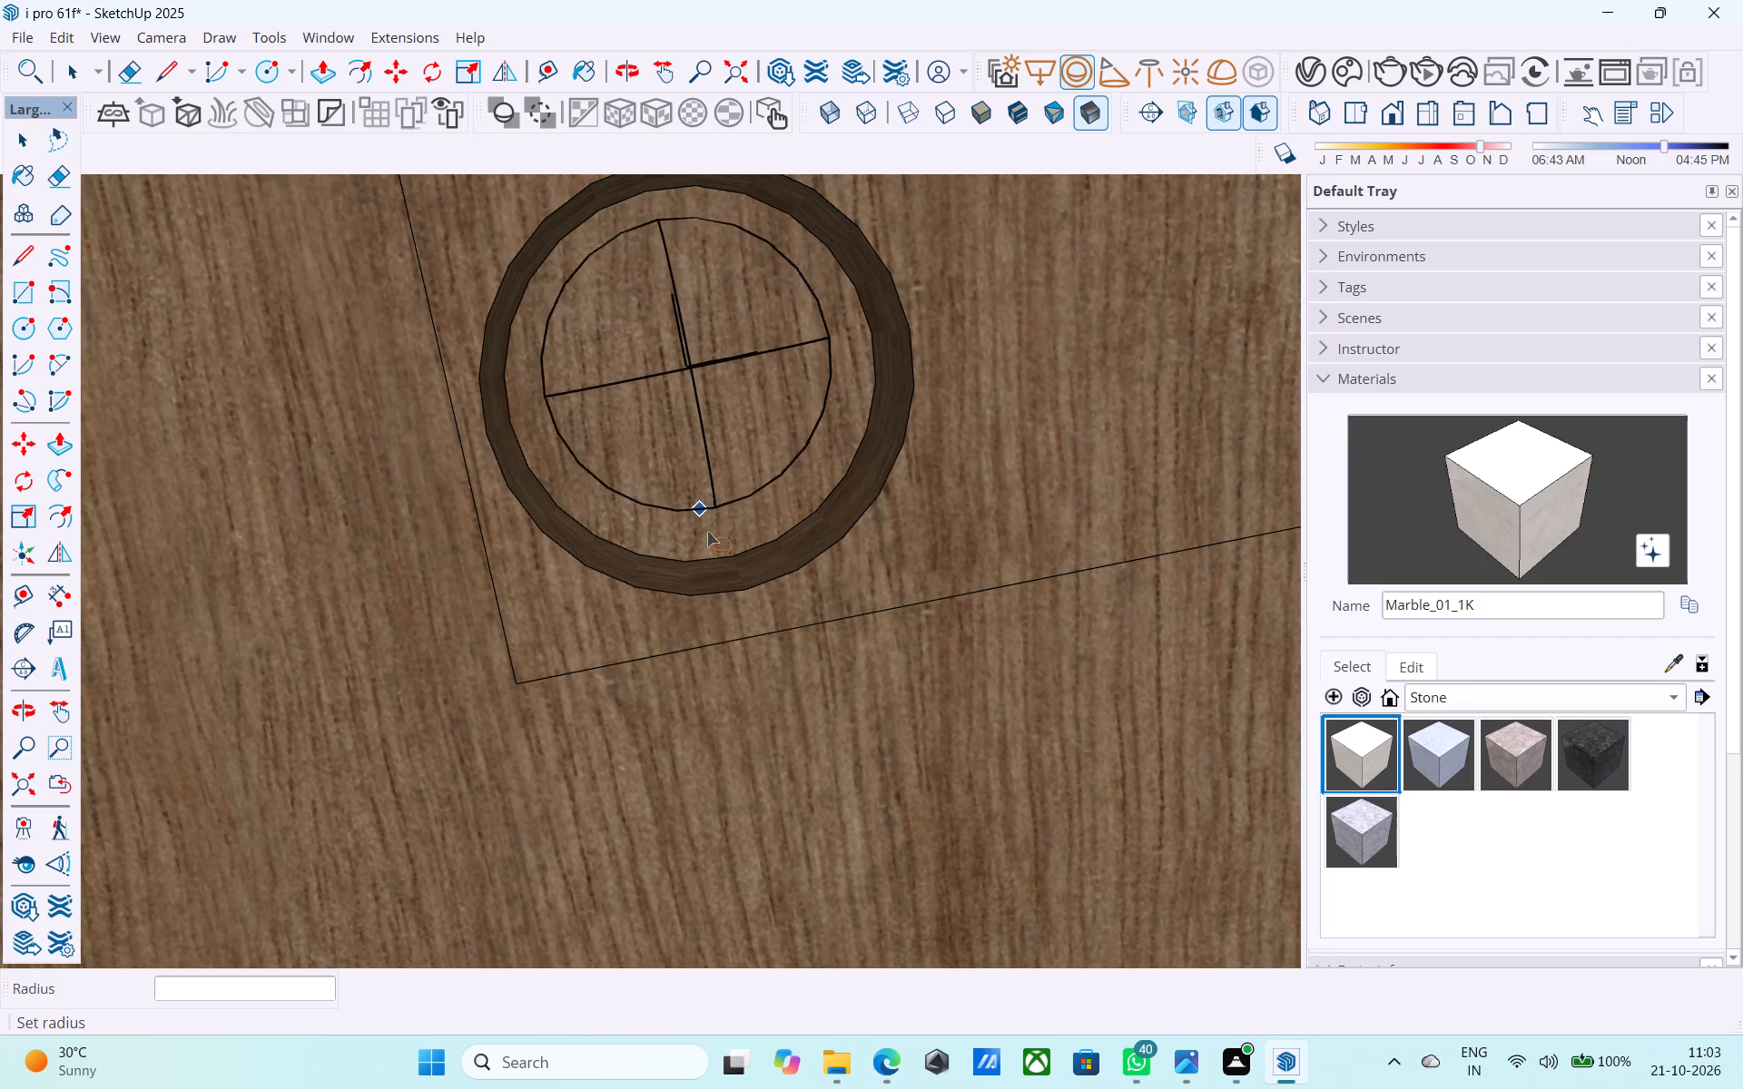
left_click(709, 537)
Place a V-Ray sphere light in the front-left recess of the lower balcony ceiling, sized to nearly fill it.
scroll(738, 649, "down", 14)
middle_click_drag(846, 553, 865, 913)
scroll(926, 596, "down", 4)
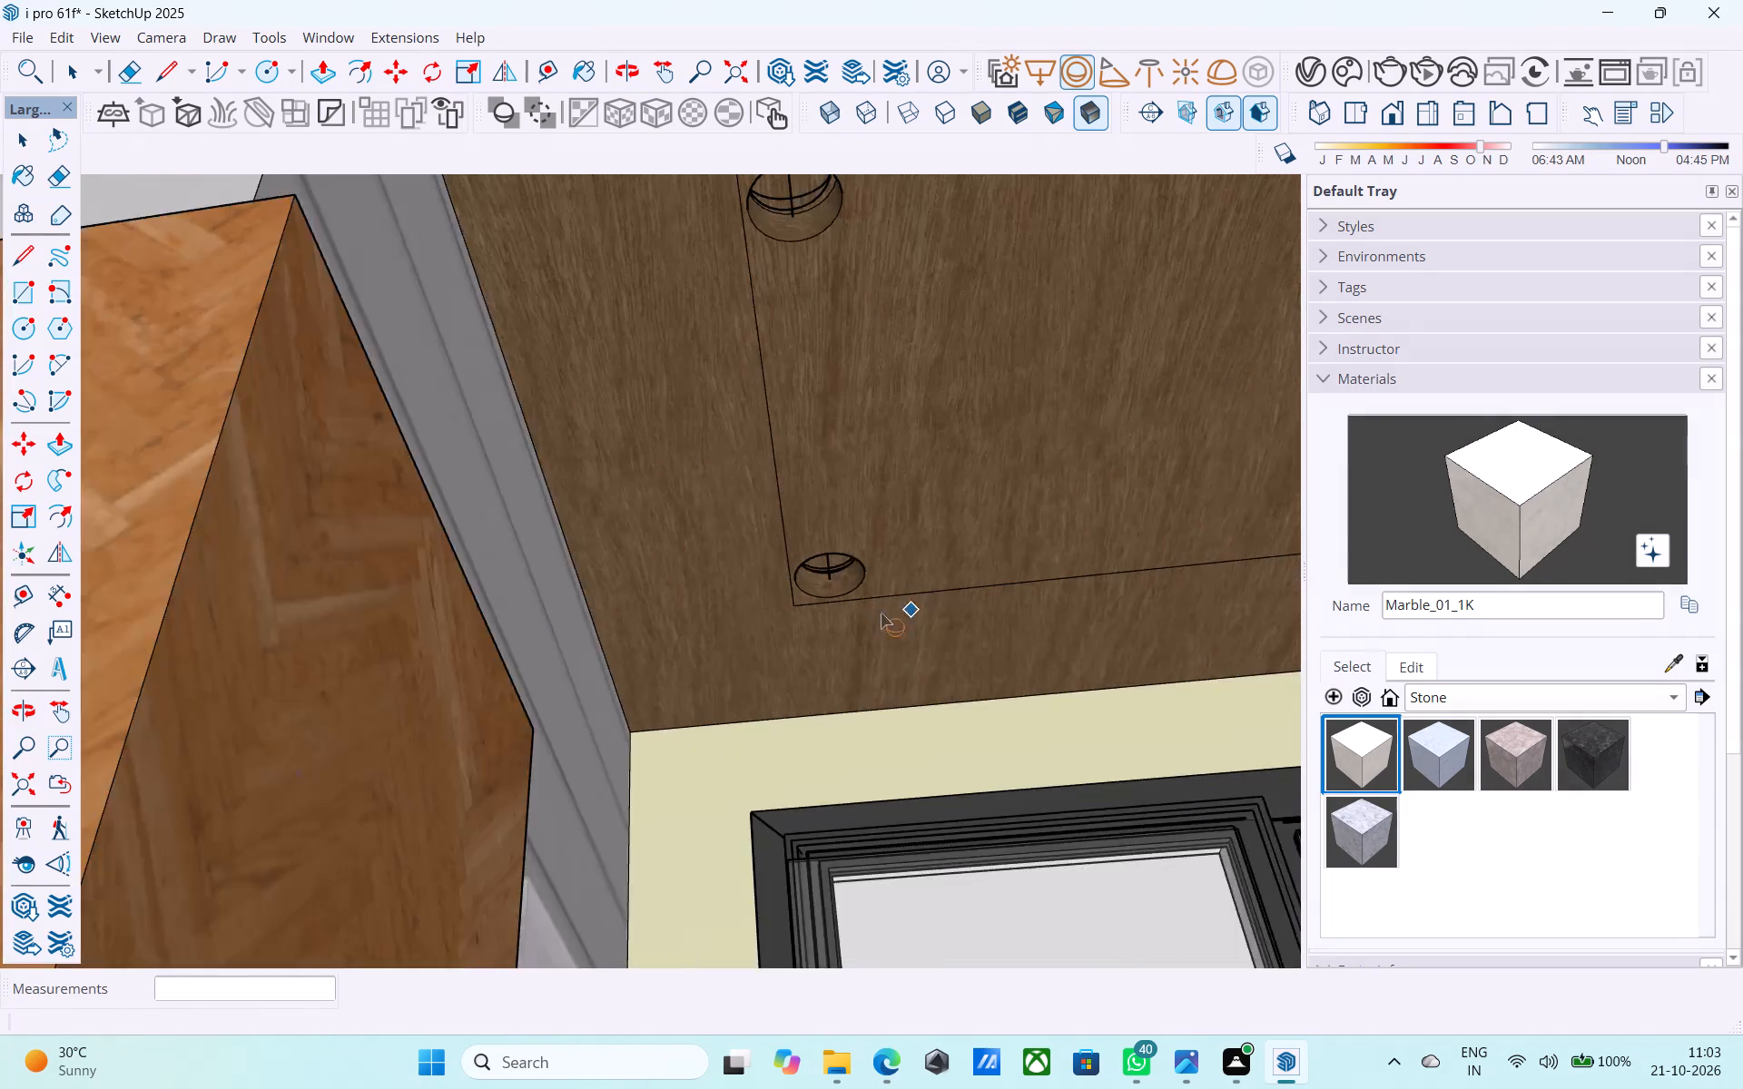
scroll(881, 613, "down", 20)
scroll(881, 613, "down", 6)
middle_click_drag(751, 718, 742, 656)
scroll(721, 715, "up", 7)
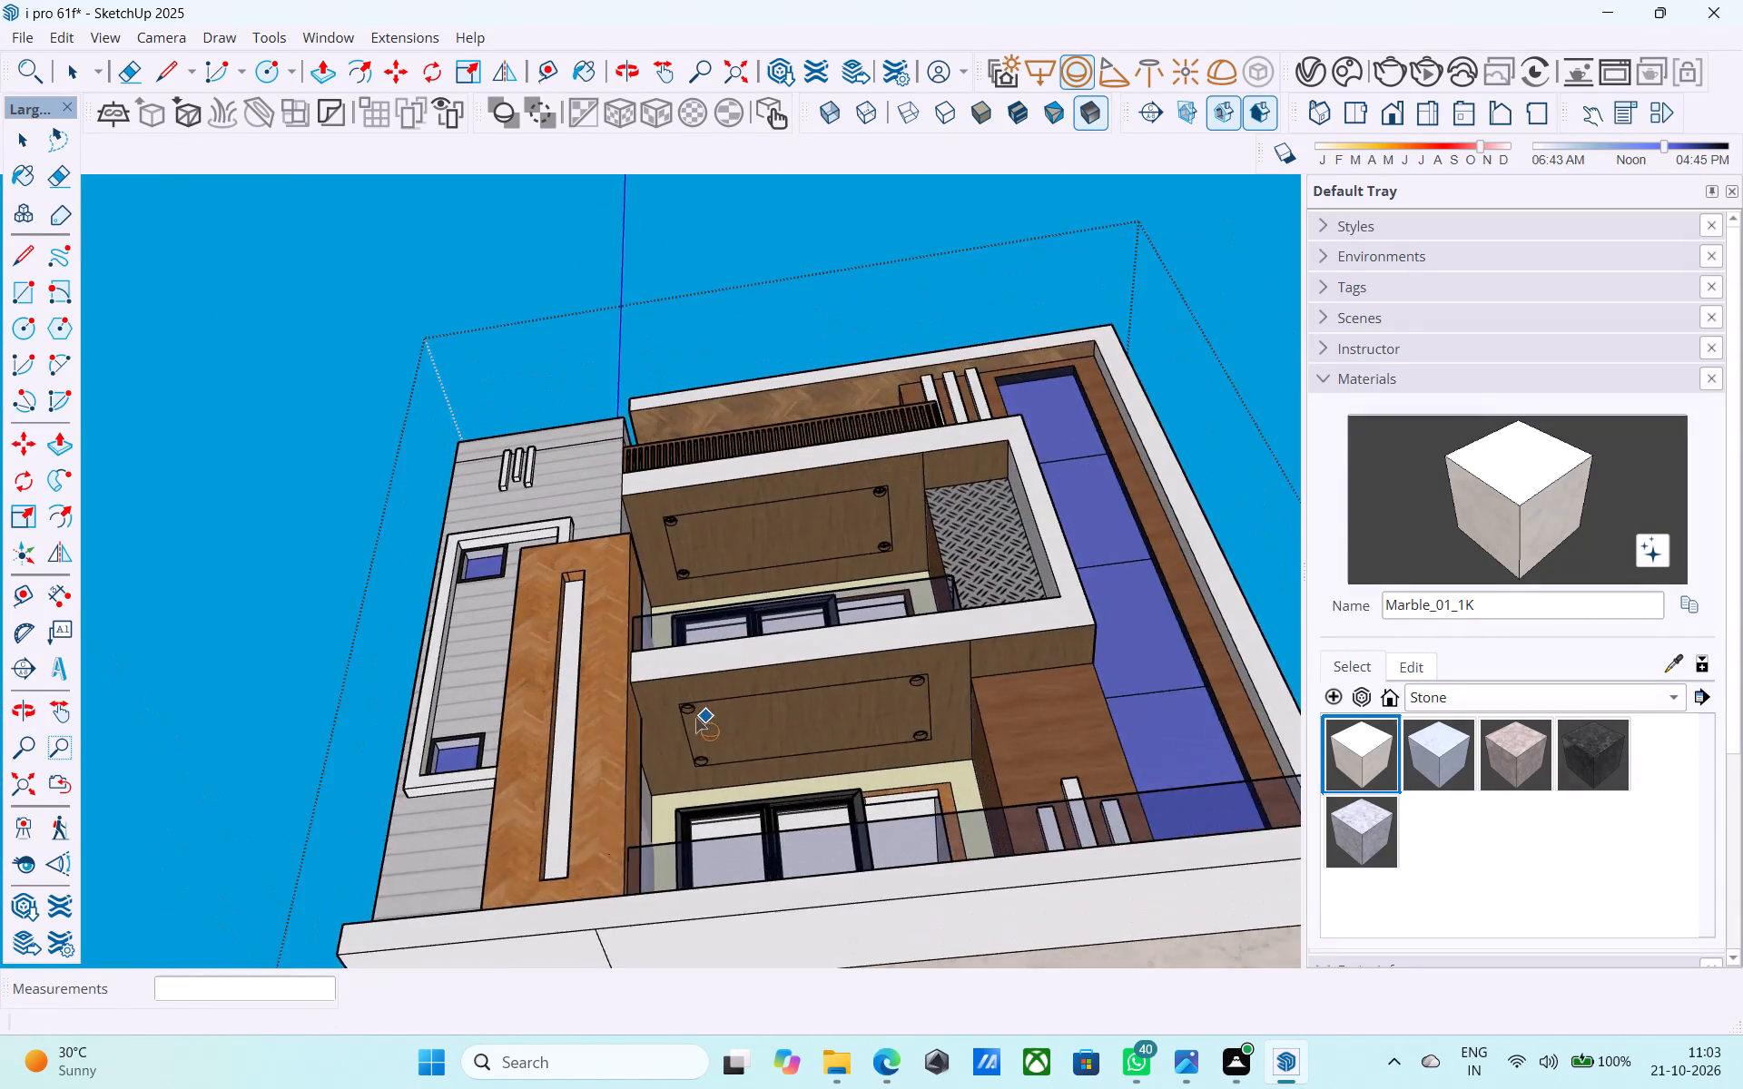
scroll(695, 717, "up", 10)
middle_click_drag(690, 731, 734, 638)
scroll(735, 682, "up", 15)
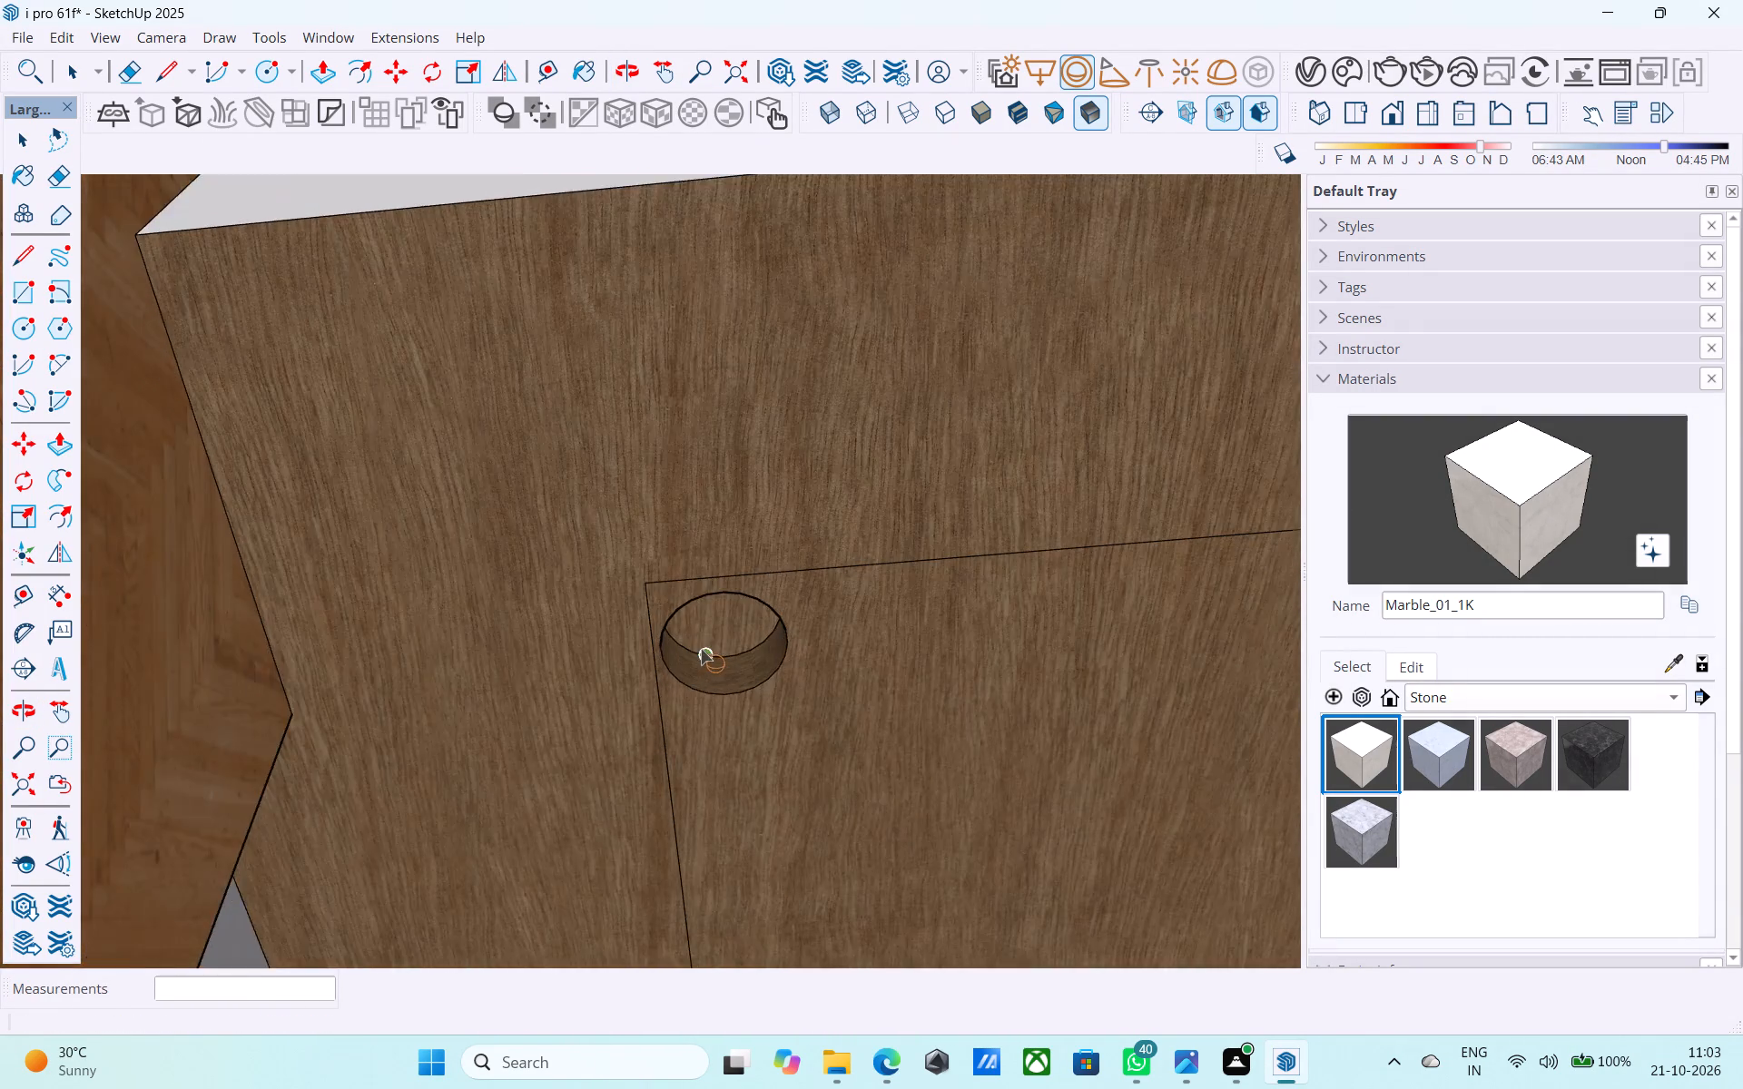
scroll(701, 649, "up", 2)
middle_click_drag(701, 649, 686, 480)
scroll(748, 460, "up", 4)
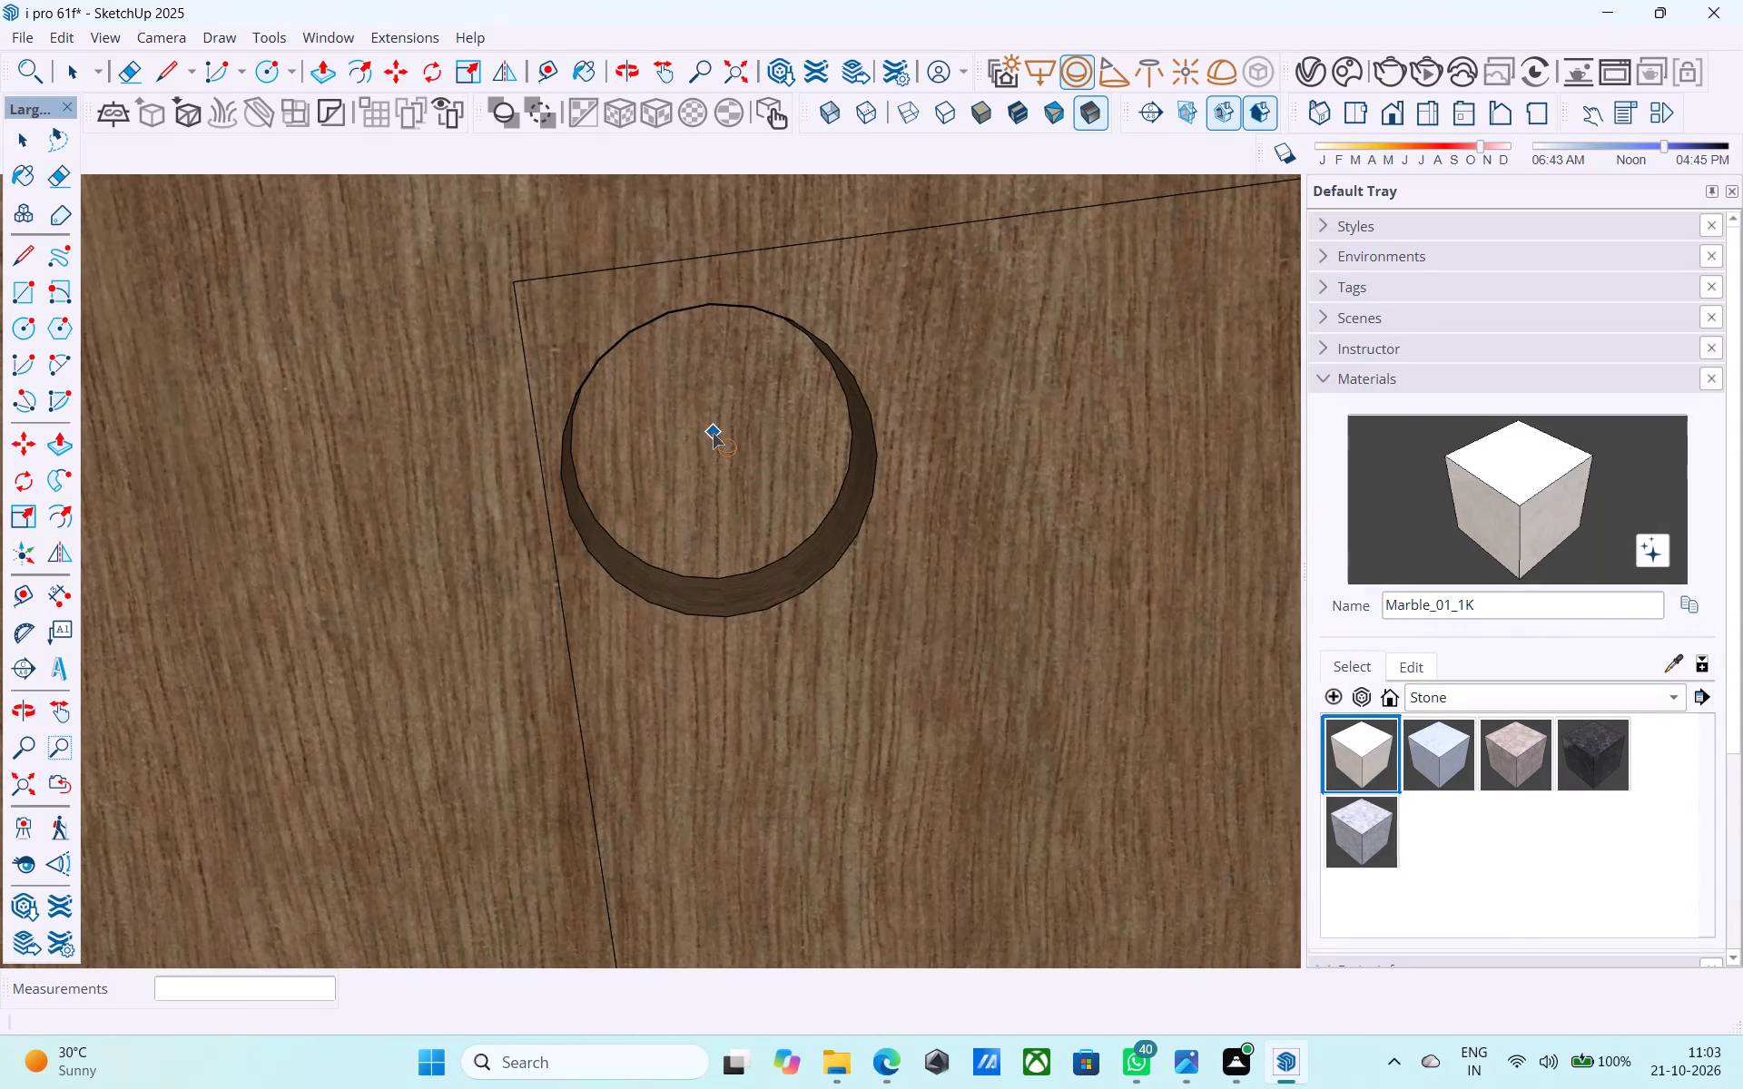
left_click(713, 432)
left_click(750, 566)
Add a V-Ray sphere light centred in the front-right recess of the lower balcony ceiling, slightly smaller than the recess.
scroll(739, 574, "down", 20)
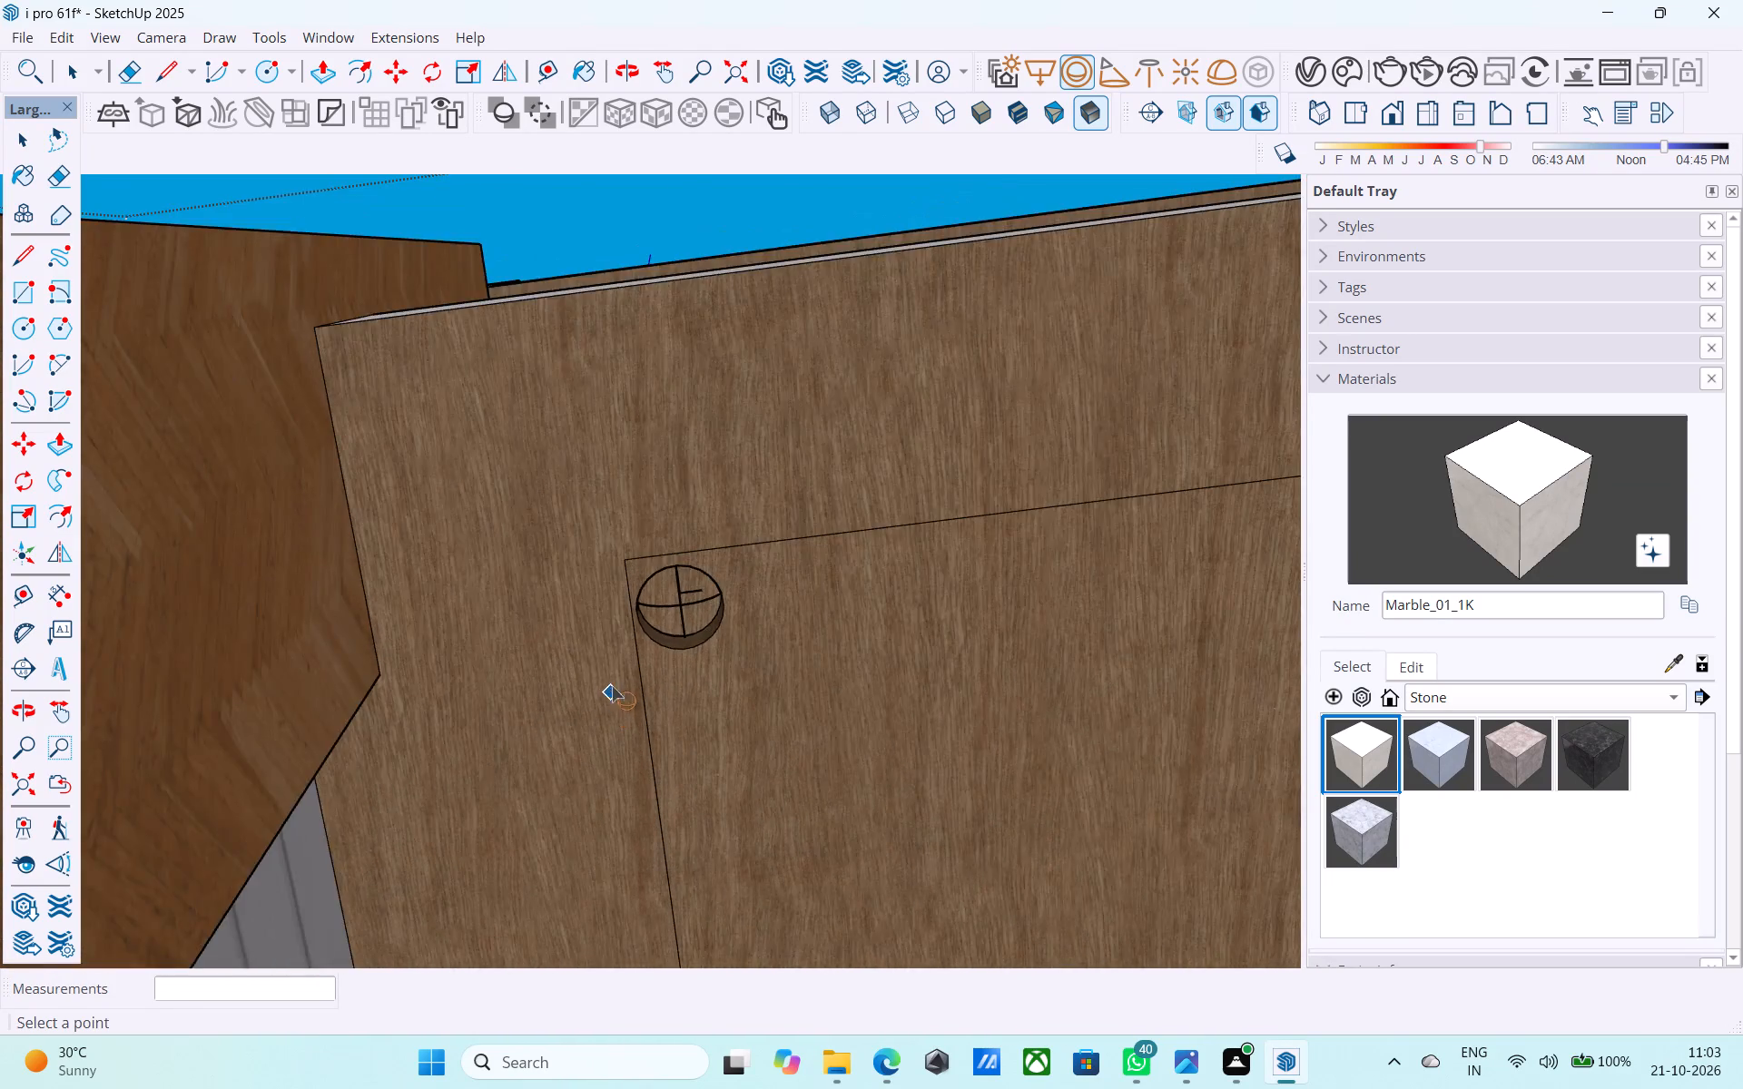
scroll(612, 686, "down", 3)
middle_click_drag(938, 466, 861, 764)
scroll(705, 683, "down", 6)
scroll(691, 657, "up", 2)
scroll(655, 589, "down", 9)
scroll(1237, 722, "up", 9)
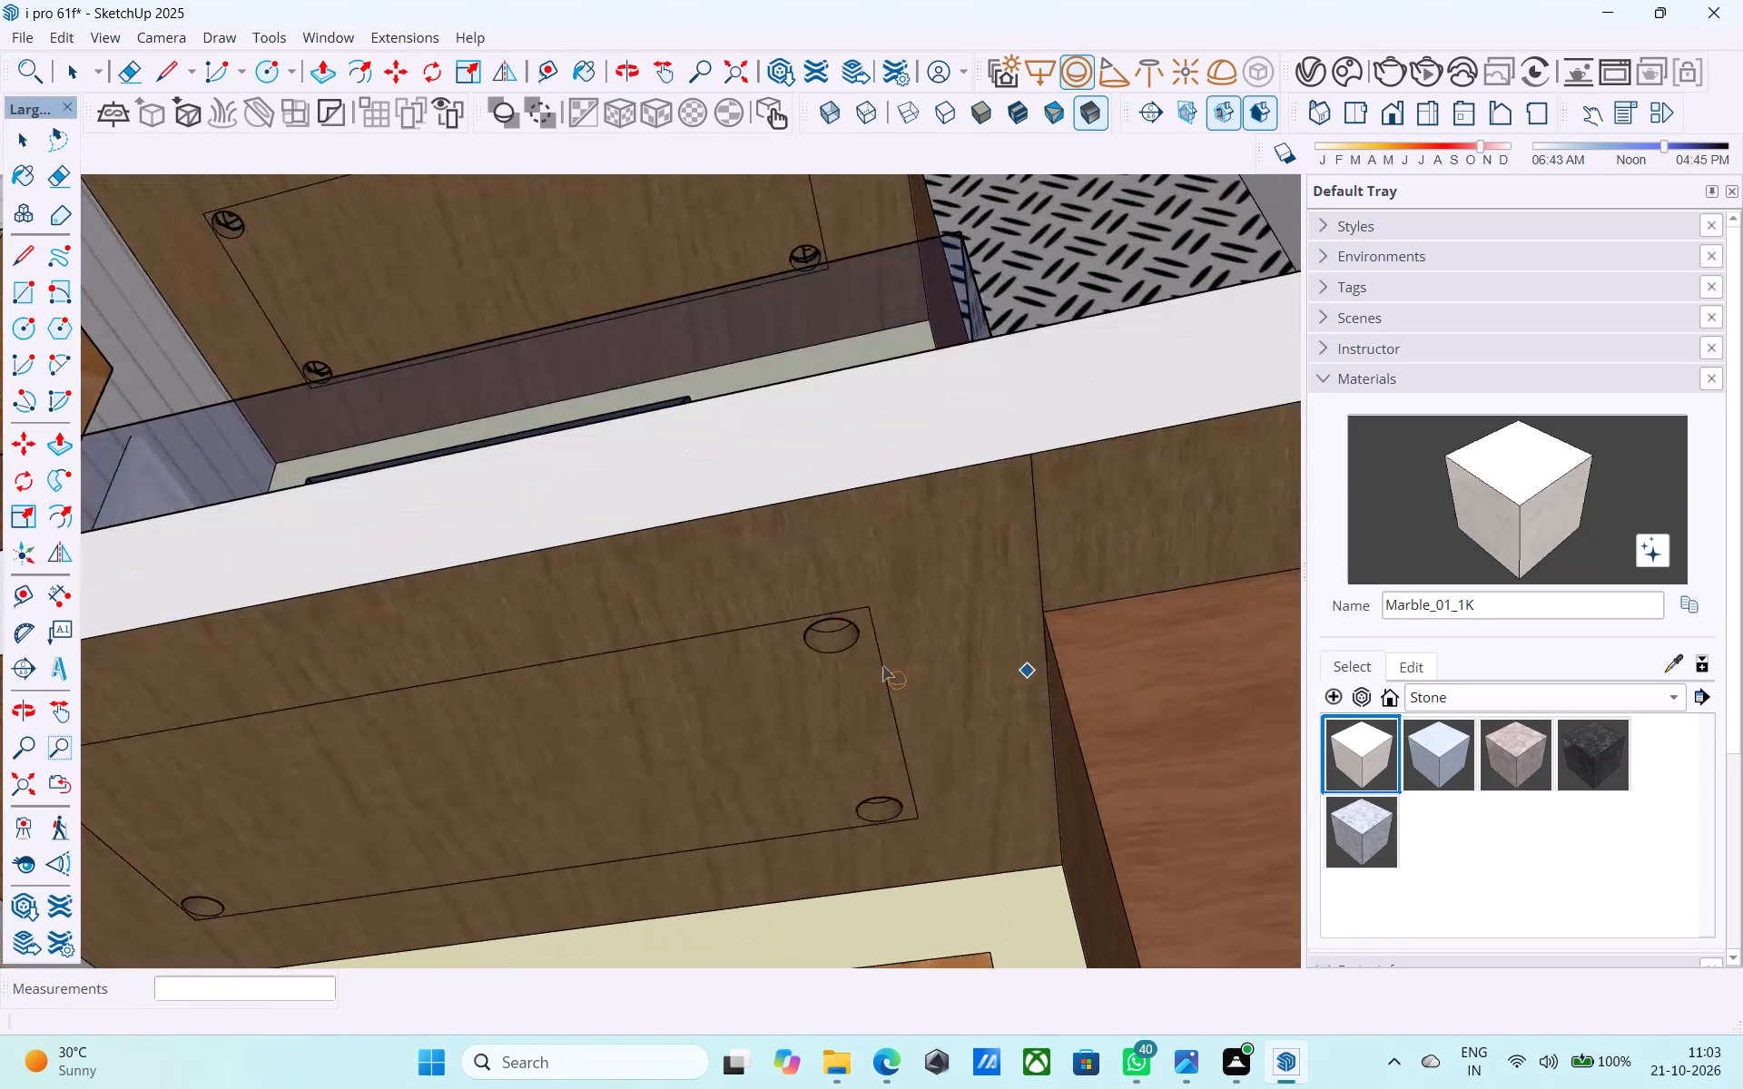
scroll(882, 665, "up", 11)
middle_click_drag(829, 622, 871, 513)
scroll(869, 547, "up", 5)
scroll(852, 579, "down", 6)
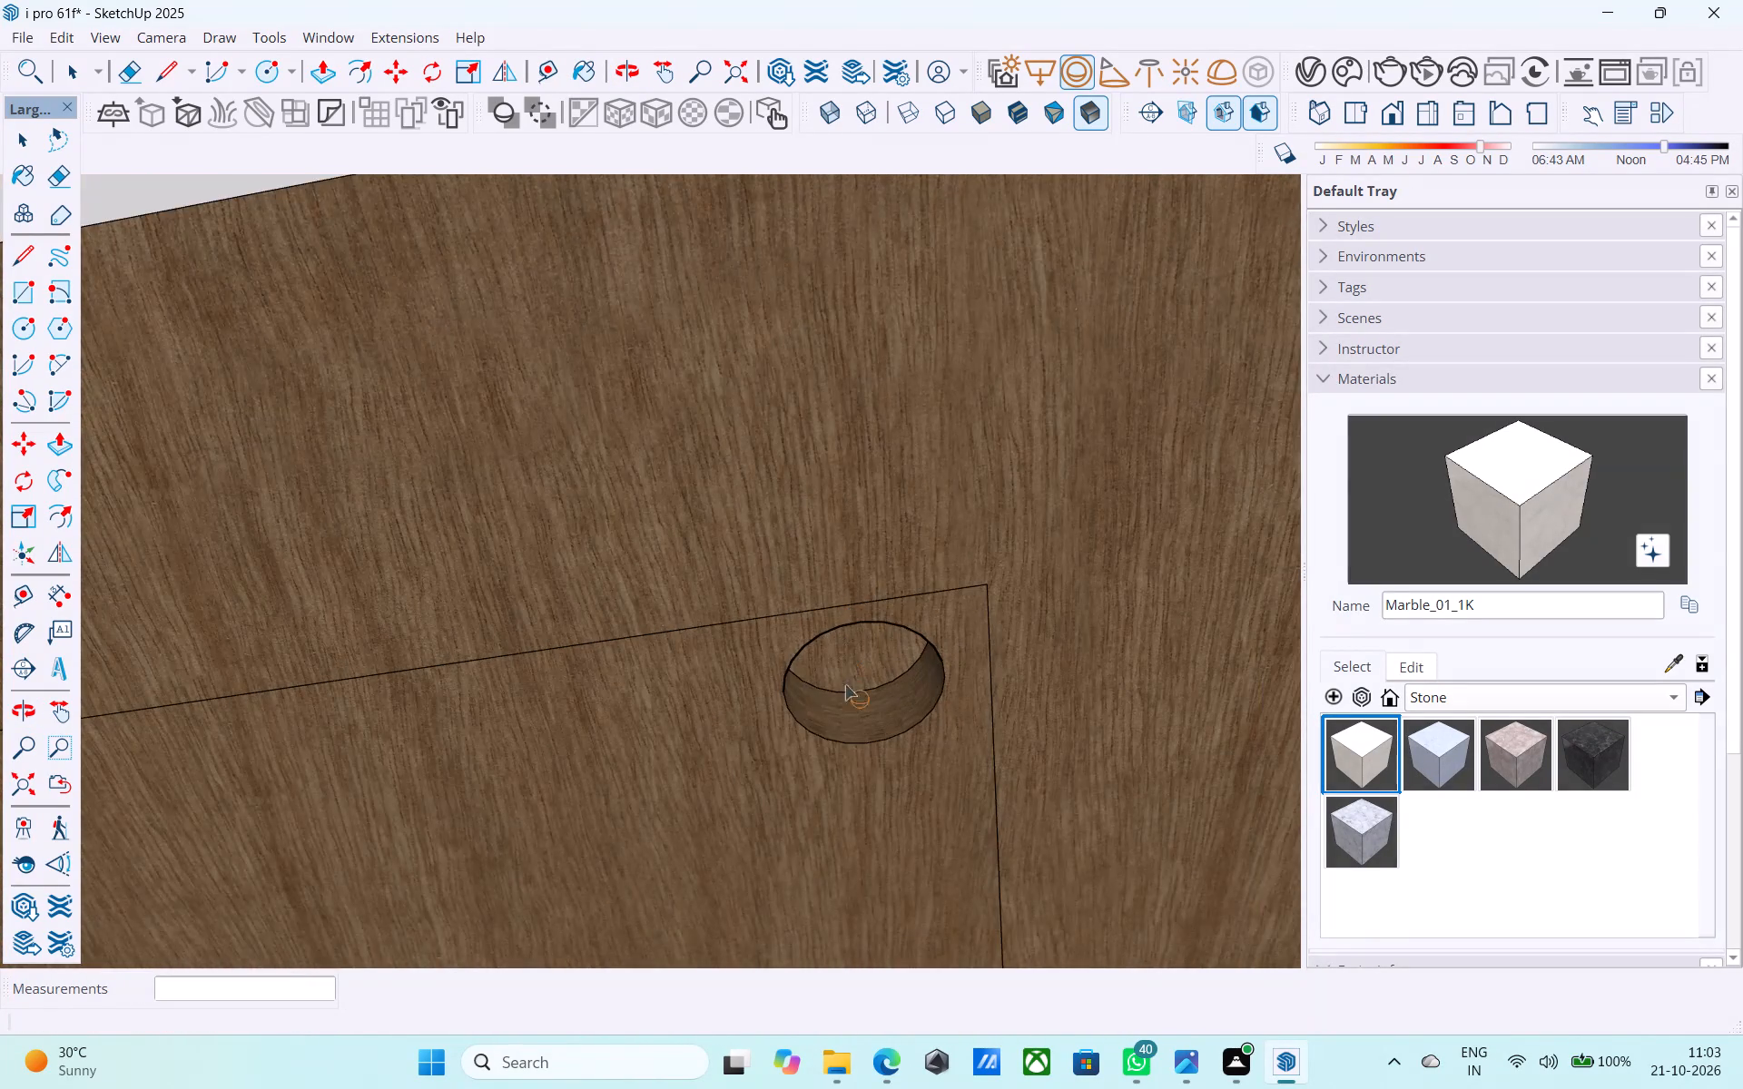
middle_click_drag(845, 699, 892, 555)
scroll(885, 641, "up", 6)
scroll(995, 497, "down", 6)
scroll(828, 690, "up", 6)
middle_click_drag(862, 612, 639, 544)
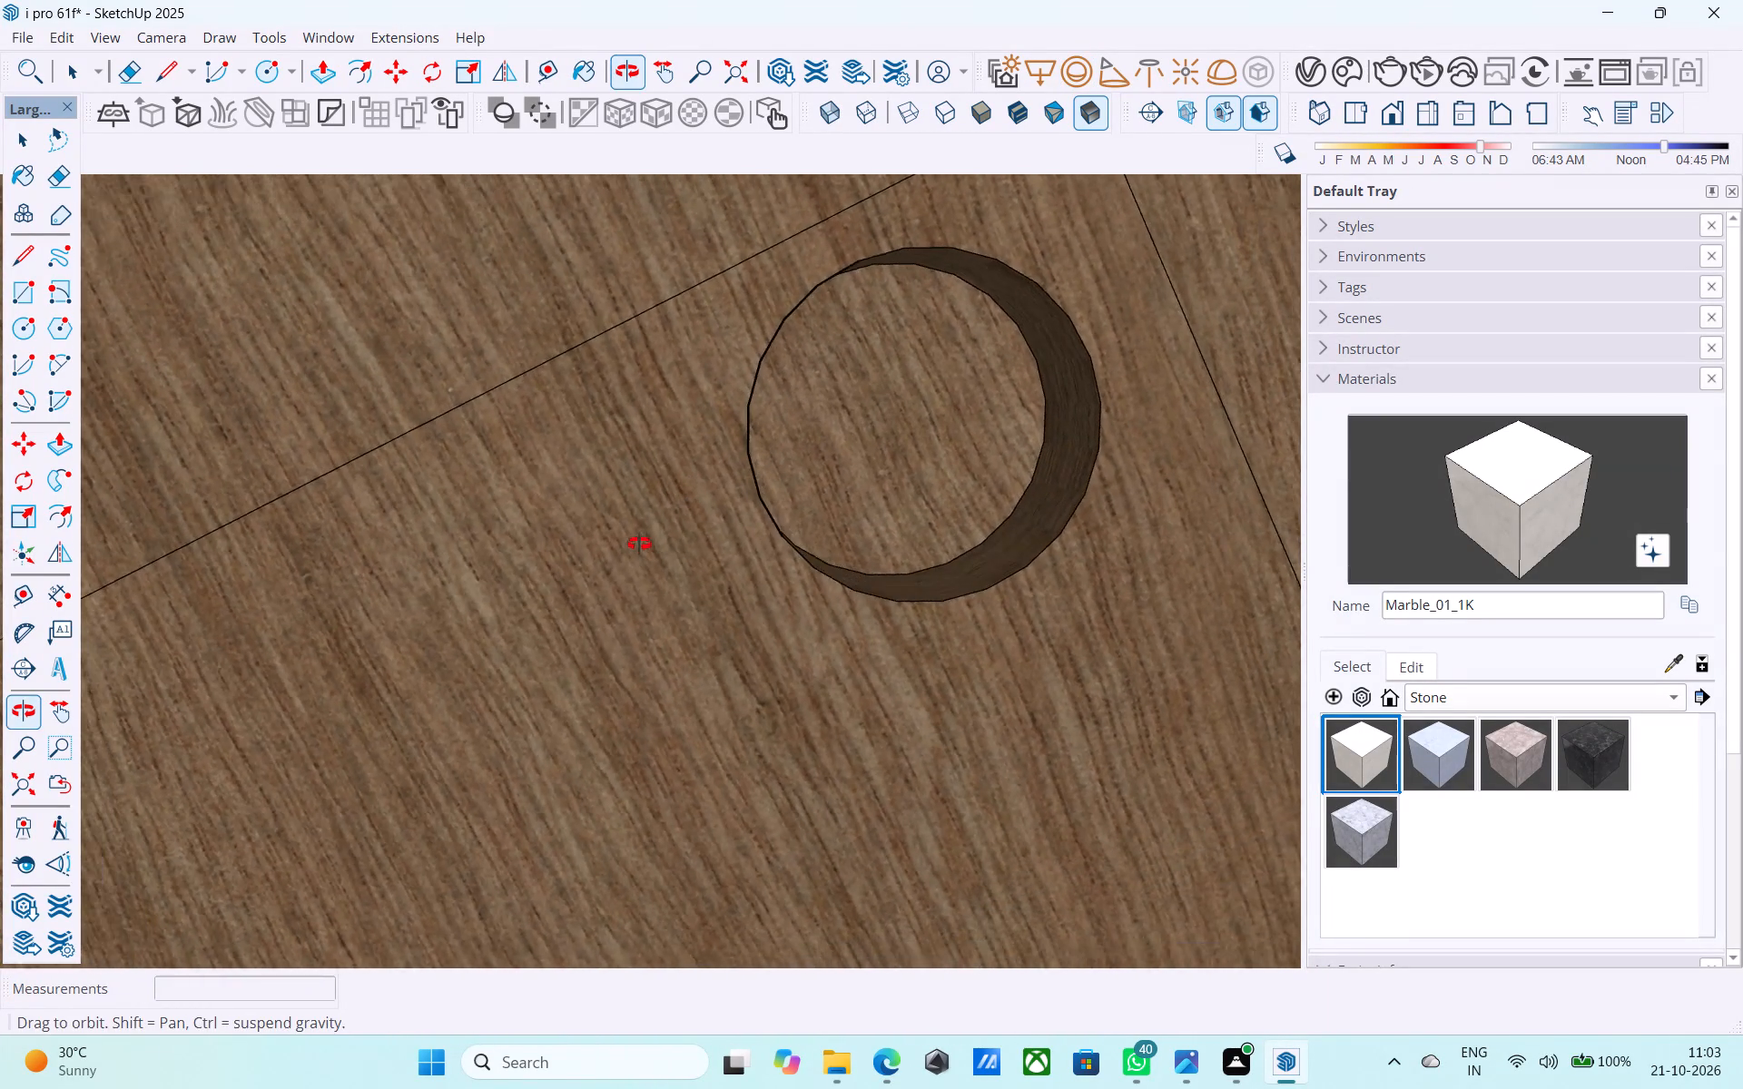
middle_click_drag(639, 544, 639, 545)
left_click(888, 408)
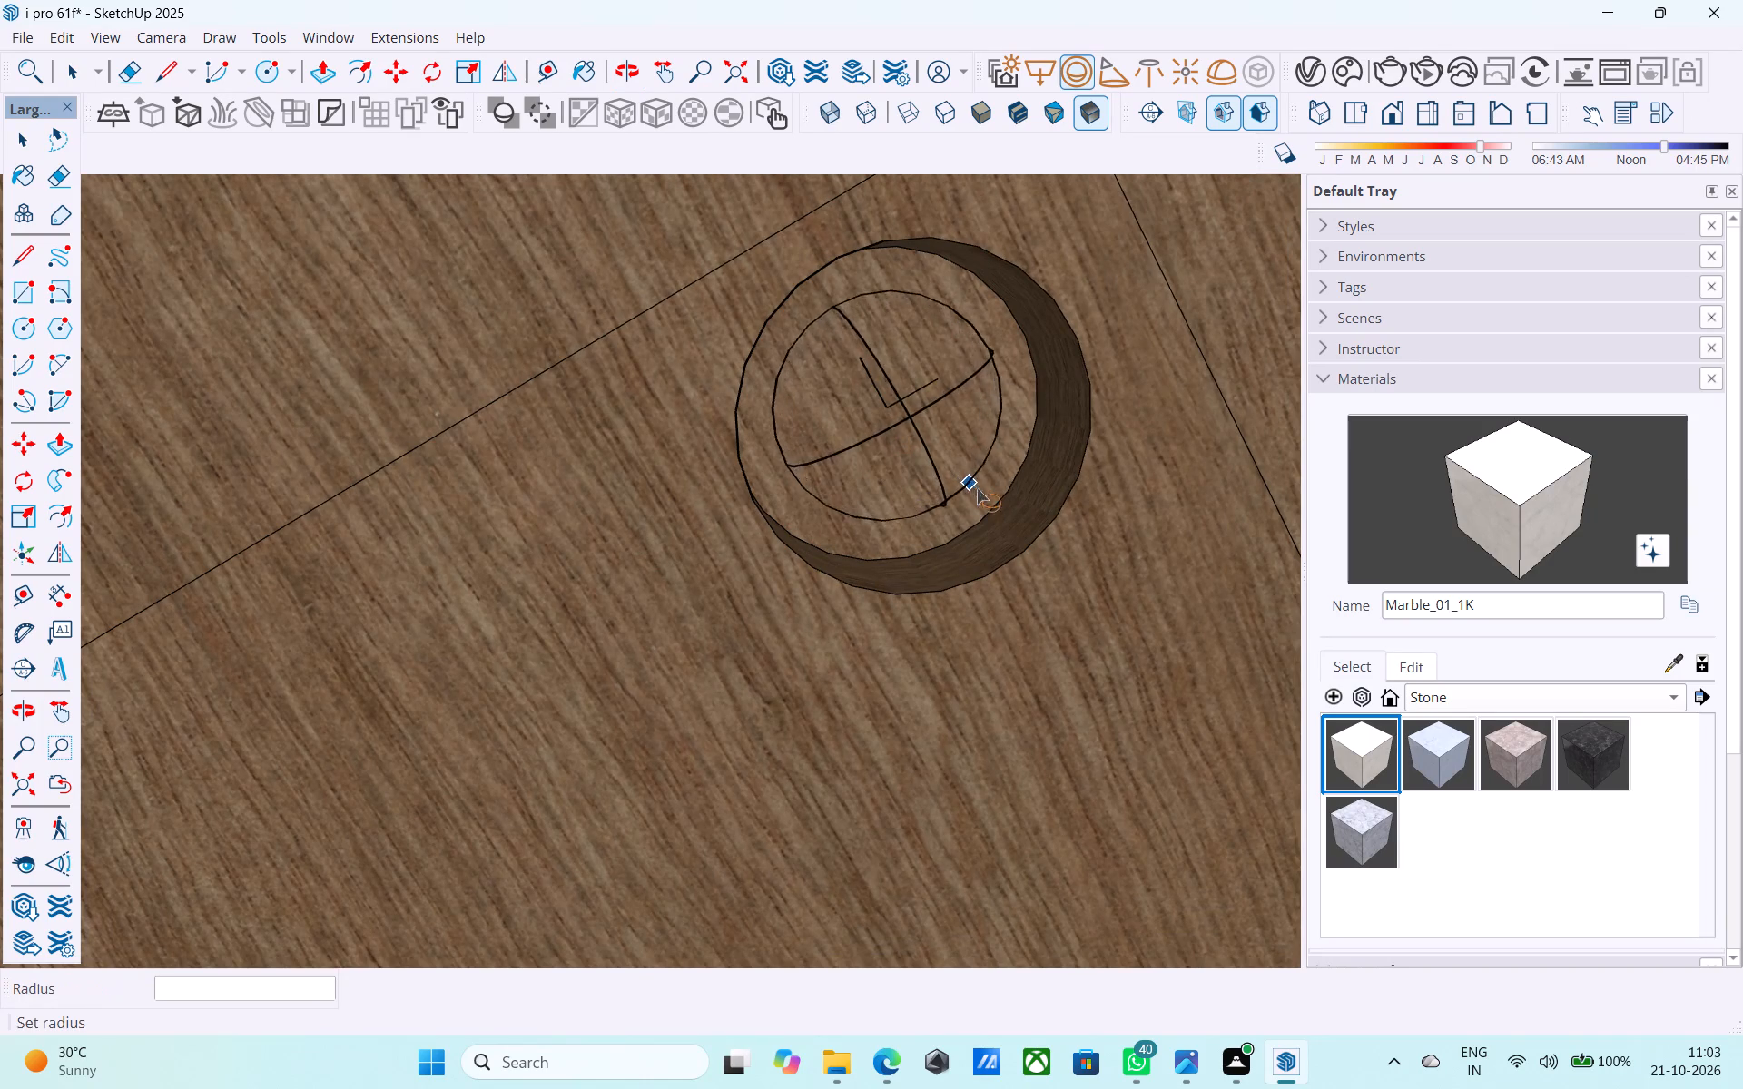
left_click(983, 504)
Add a V-Ray sphere light inside the rear-right recess of the lower balcony ceiling, with its radius close to the rim.
scroll(943, 290, "down", 14)
middle_click_drag(885, 426, 989, 642)
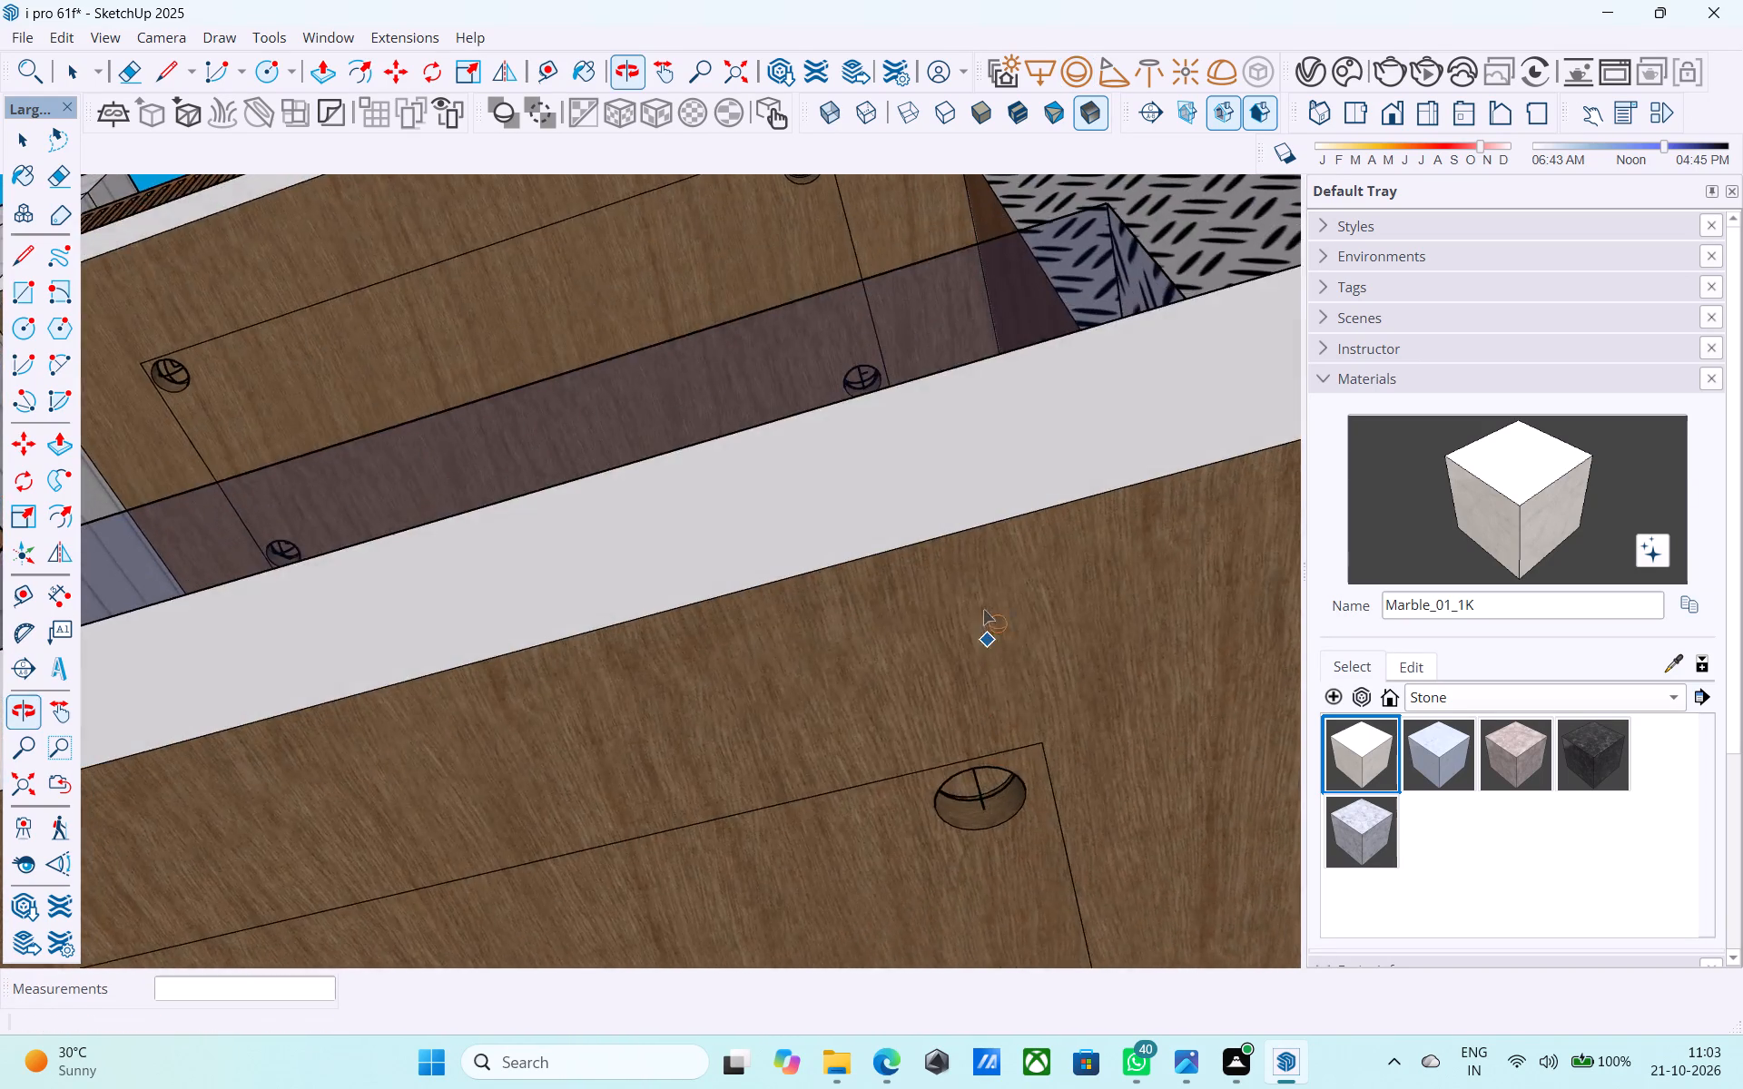
scroll(937, 441, "down", 14)
scroll(1016, 765, "up", 11)
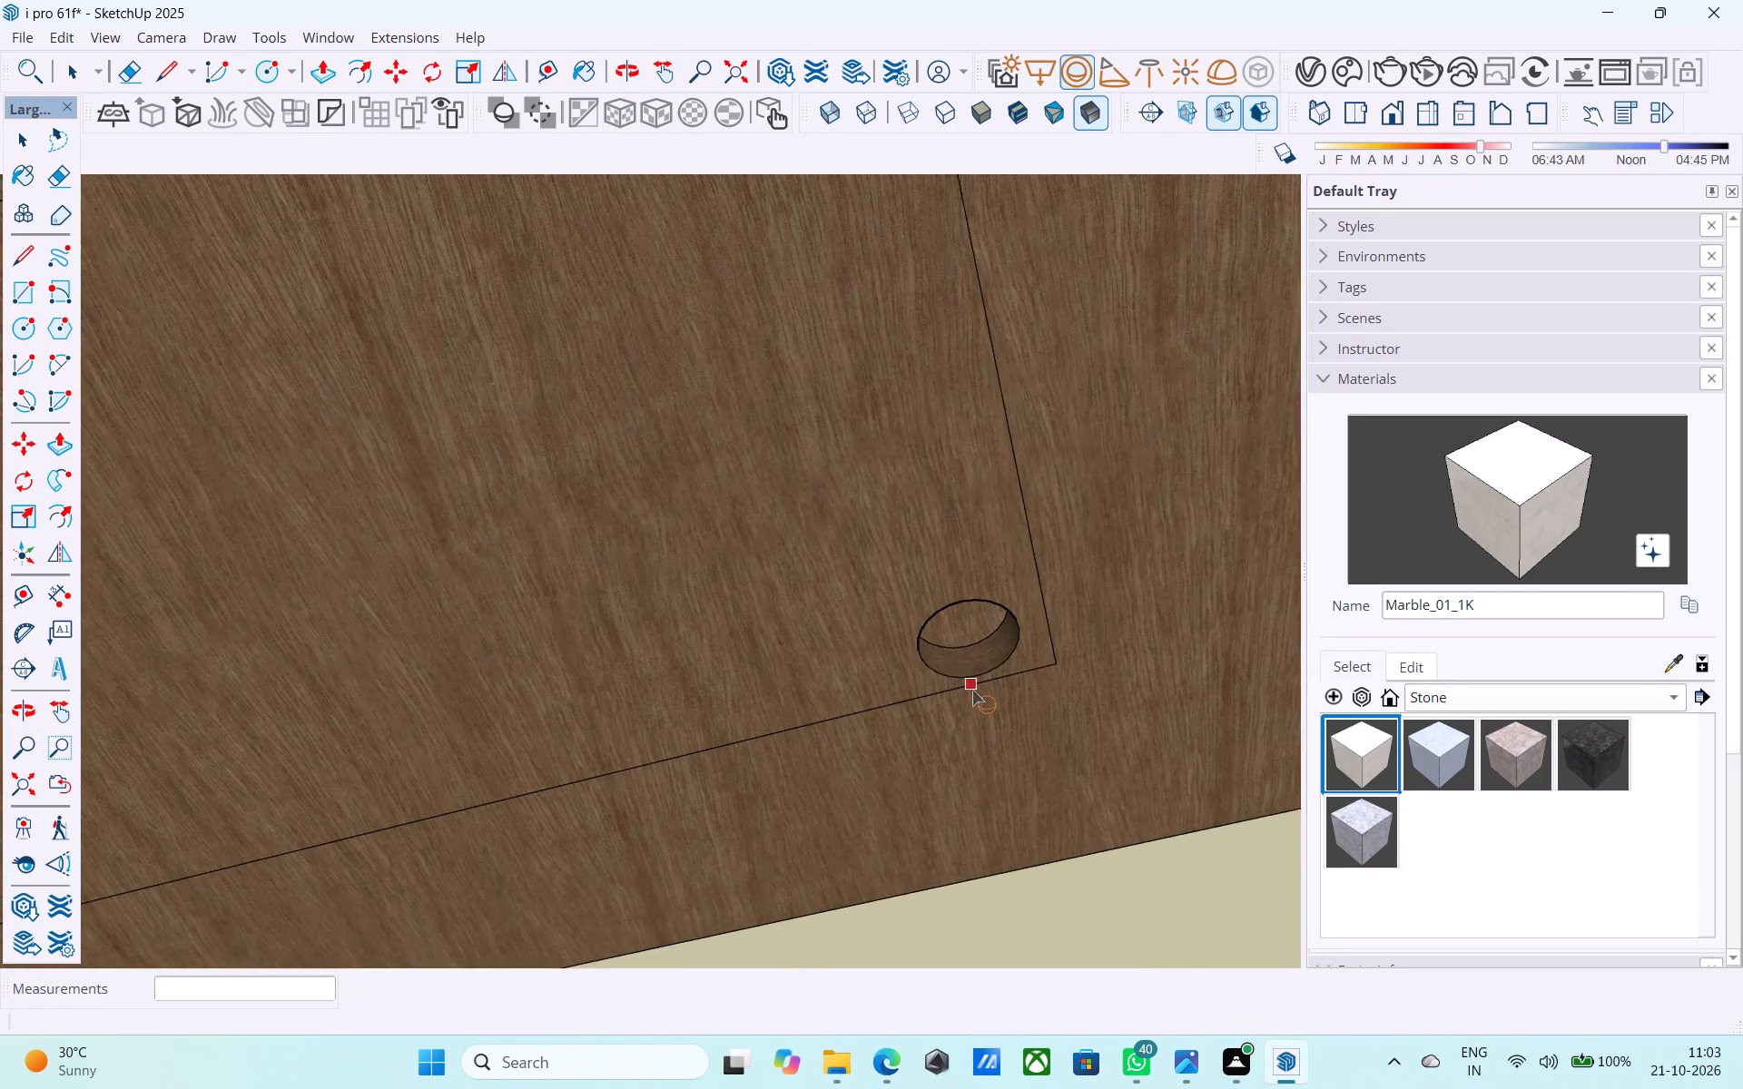
scroll(972, 690, "up", 5)
middle_click_drag(966, 662, 914, 560)
scroll(877, 393, "up", 8)
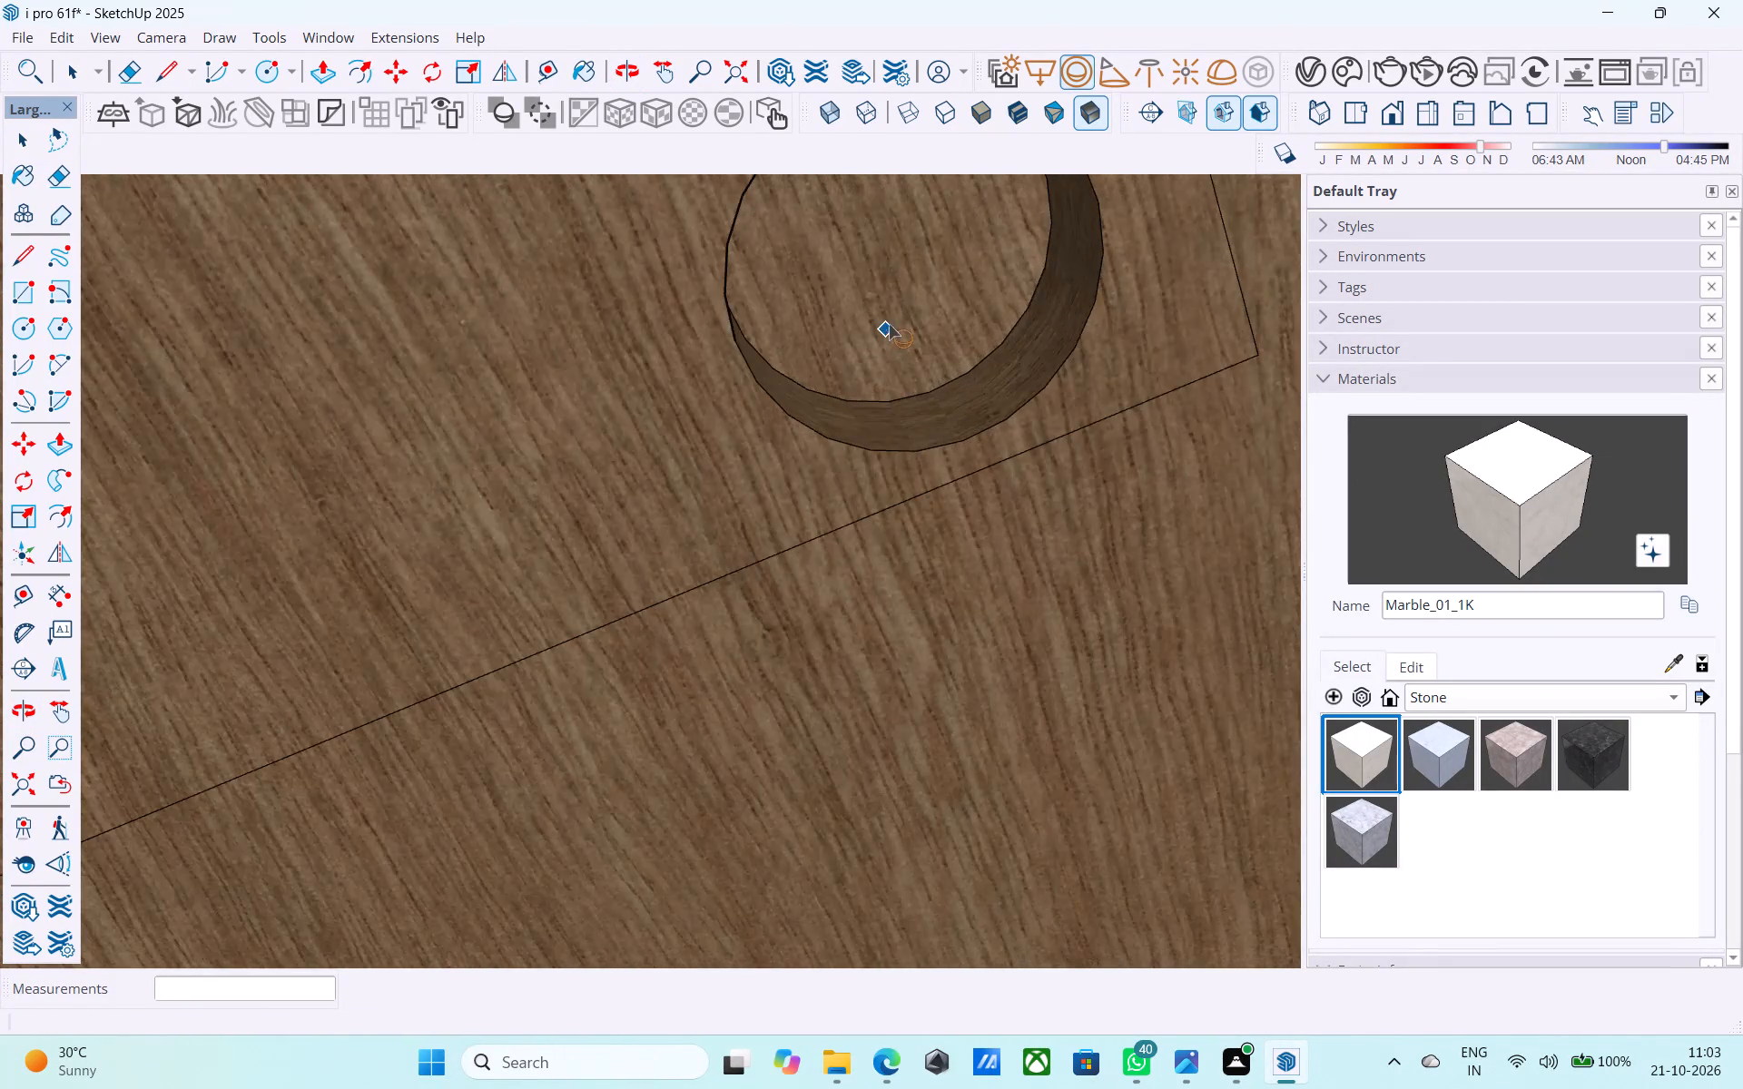
scroll(889, 325, "down", 4)
middle_click_drag(1032, 553, 946, 650)
scroll(735, 495, "down", 5)
middle_click_drag(772, 557, 675, 480)
scroll(1071, 582, "down", 2)
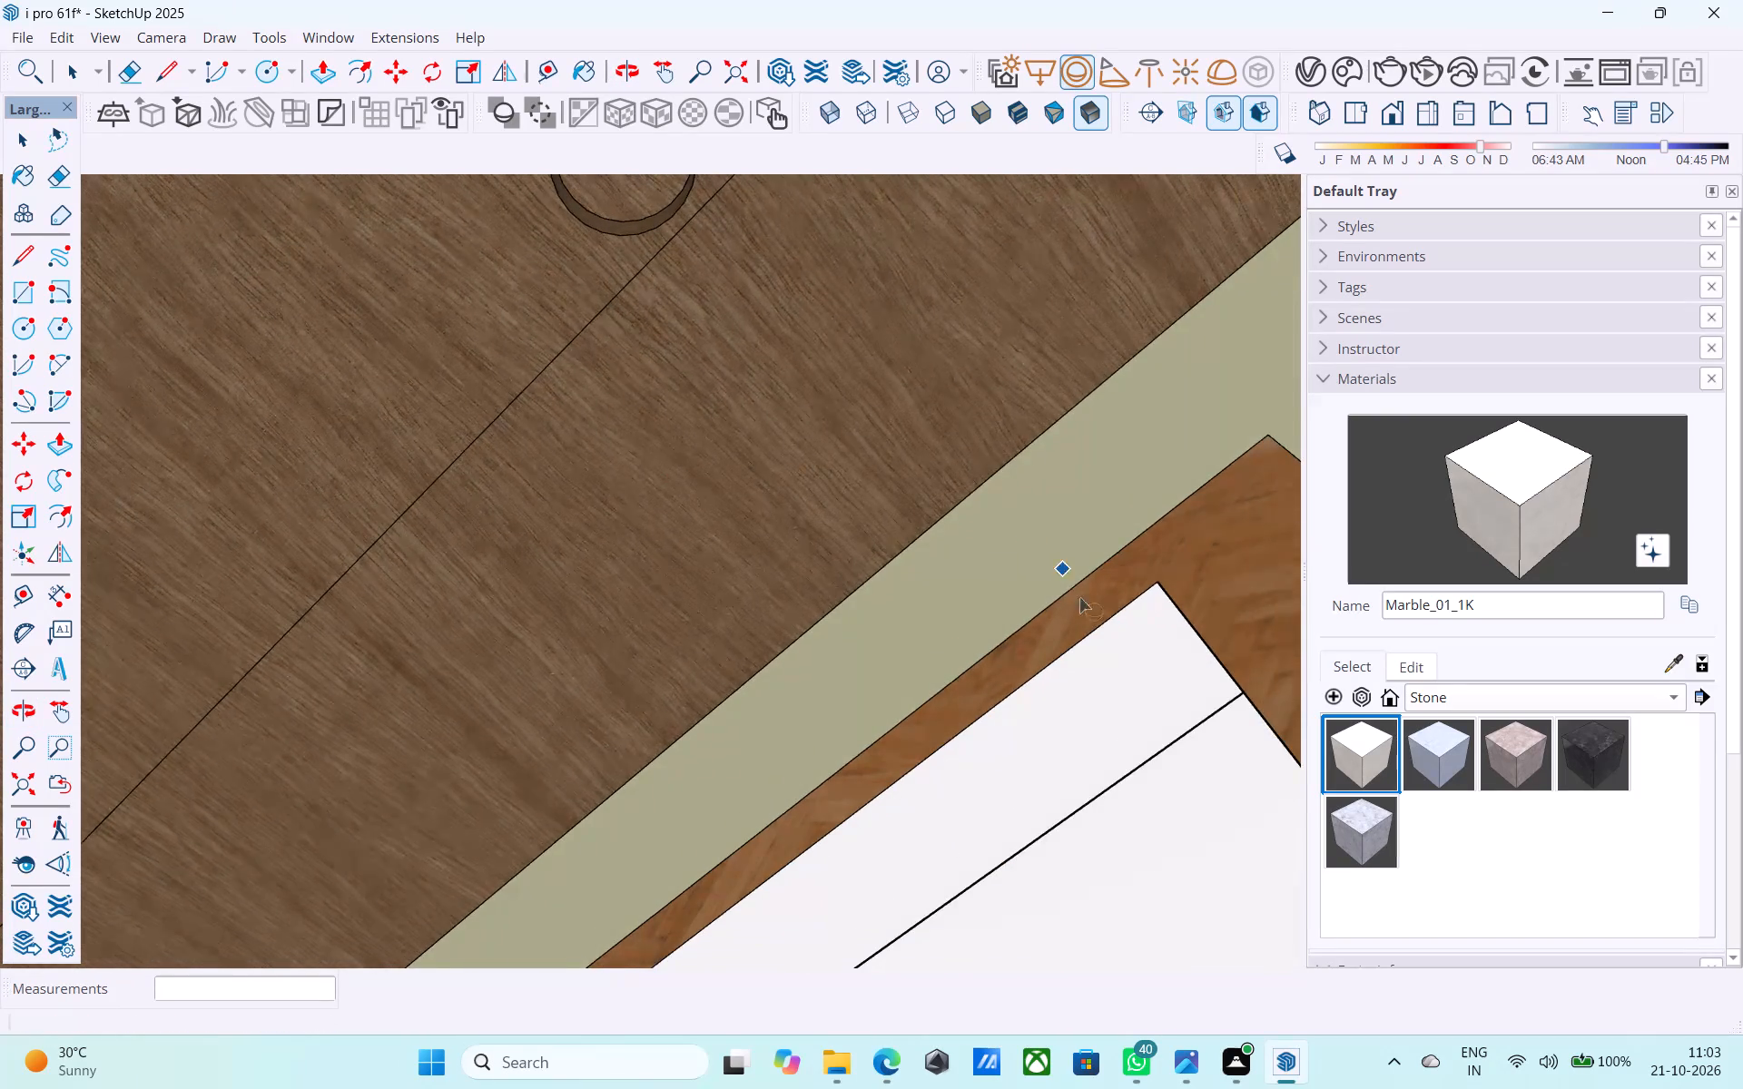
scroll(1079, 597, "down", 2)
scroll(698, 211, "up", 5)
middle_click_drag(696, 201, 626, 143)
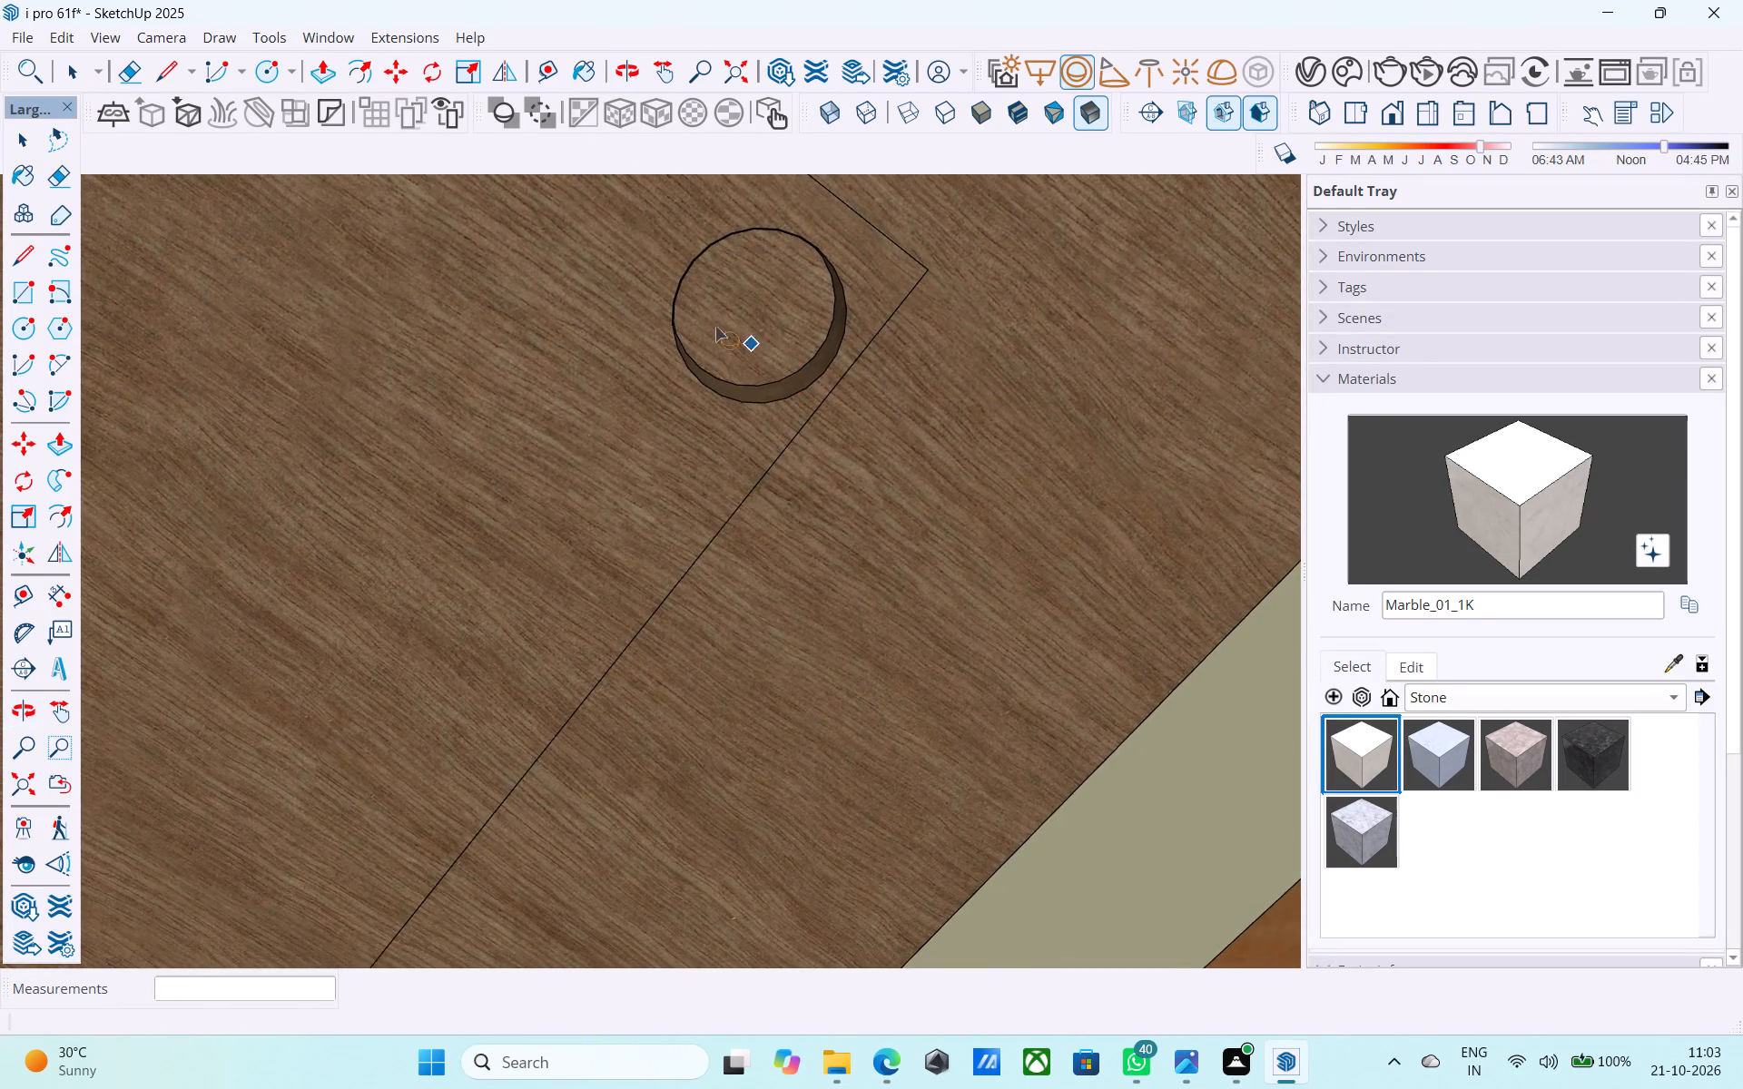
scroll(704, 290, "up", 2)
middle_click_drag(703, 273, 643, 231)
scroll(1109, 407, "down", 4)
middle_click_drag(942, 410, 827, 344)
scroll(984, 558, "down", 6)
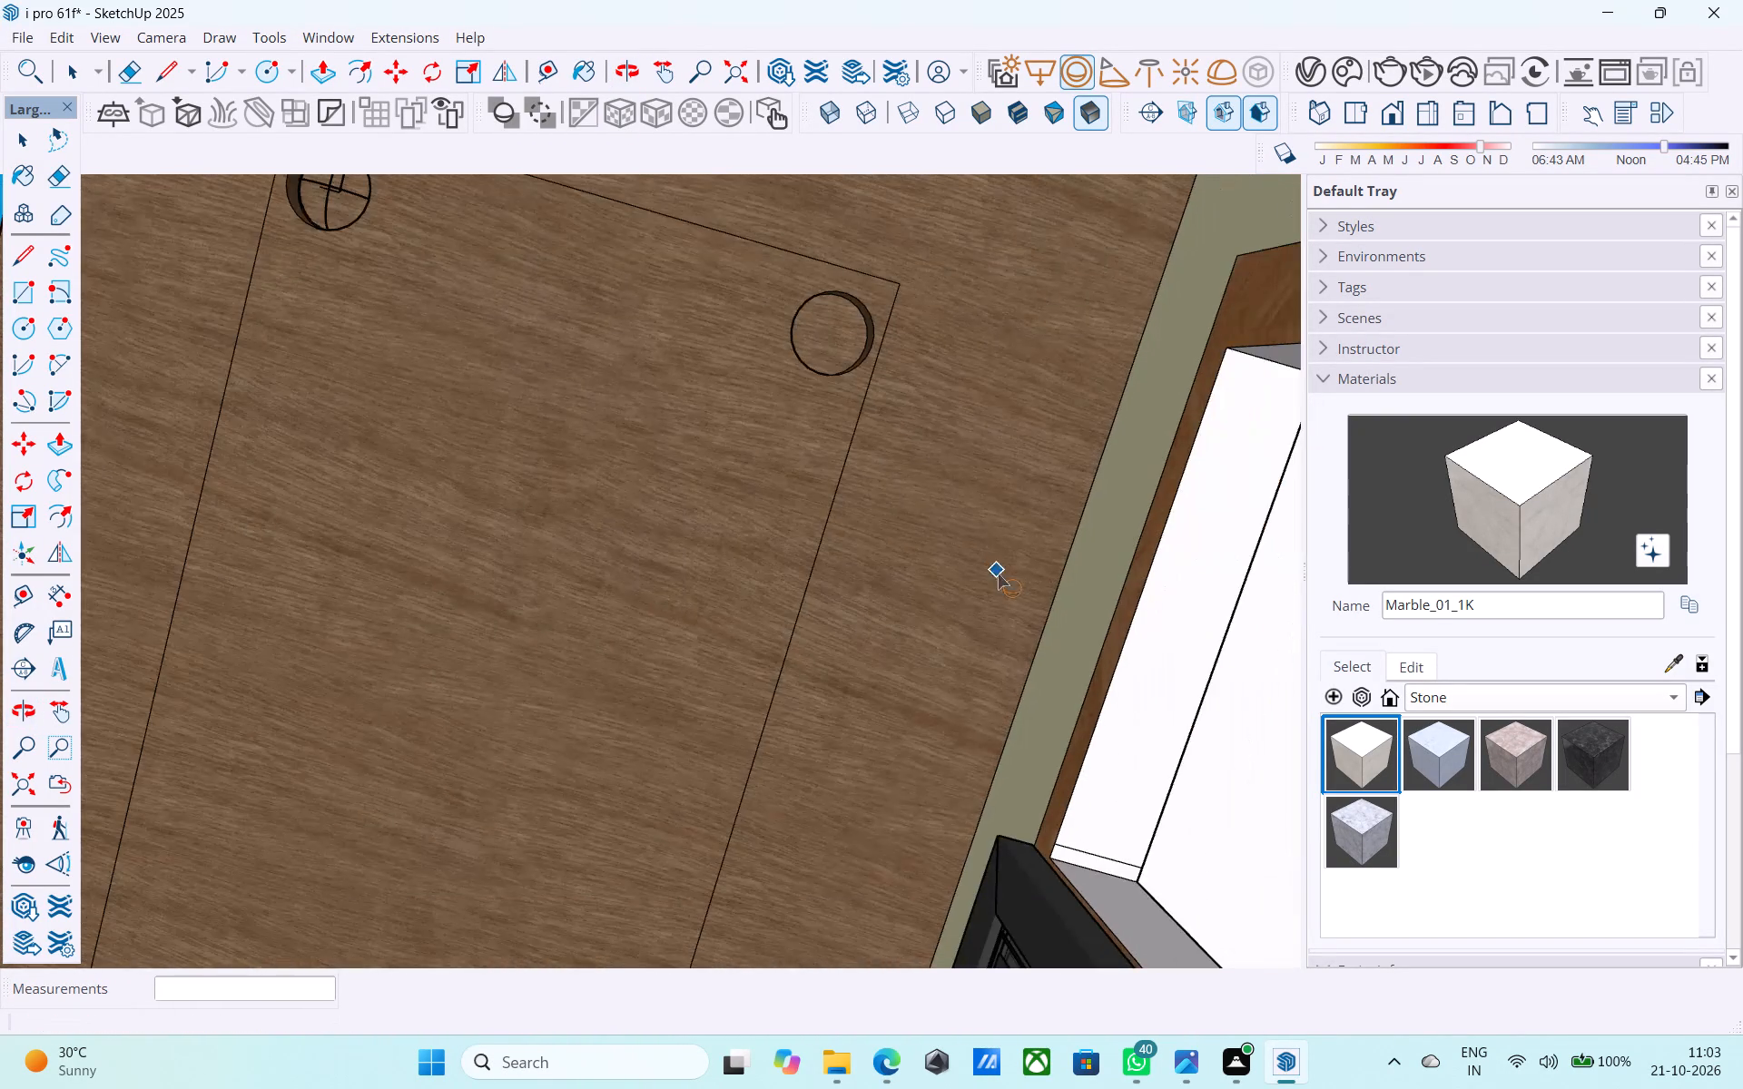
middle_click_drag(931, 419, 927, 463)
scroll(845, 398, "up", 12)
left_click(814, 424)
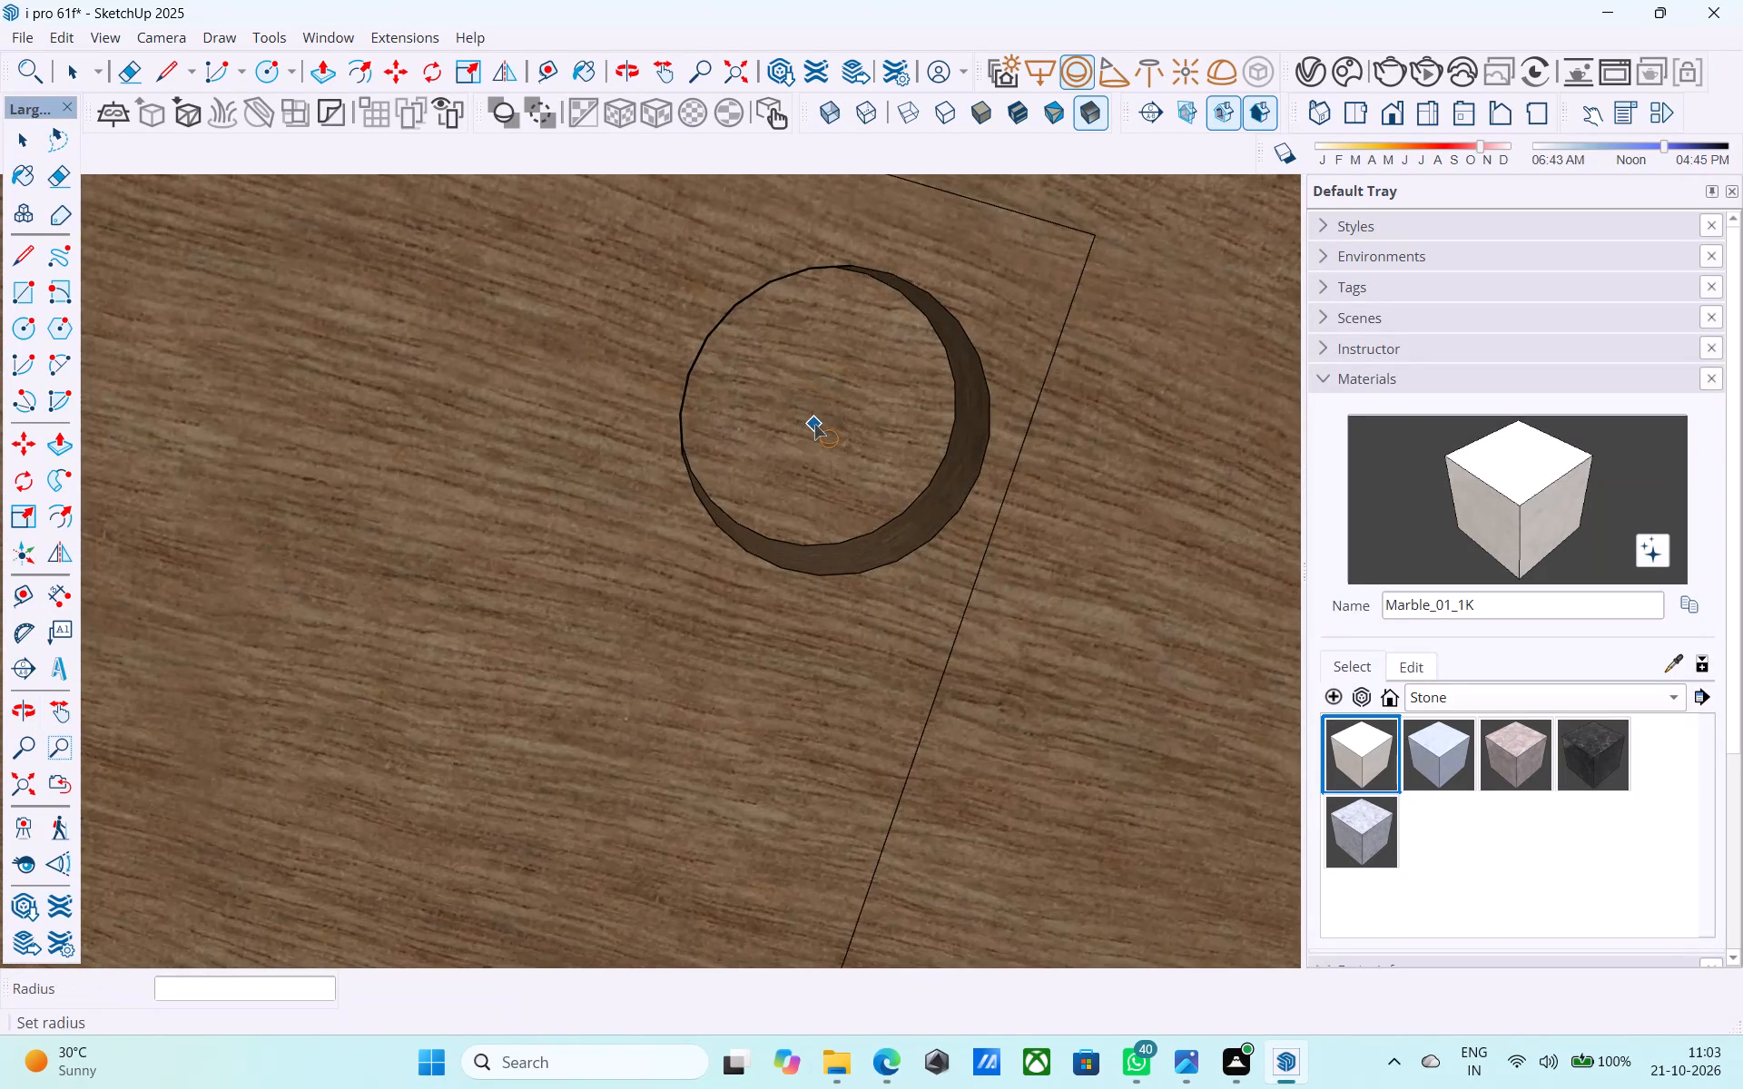
left_click(946, 420)
Place a V-Ray sphere light in the rear-left recess of the lower balcony ceiling, sized to nearly fill it.
middle_click_drag(950, 428, 1277, 719)
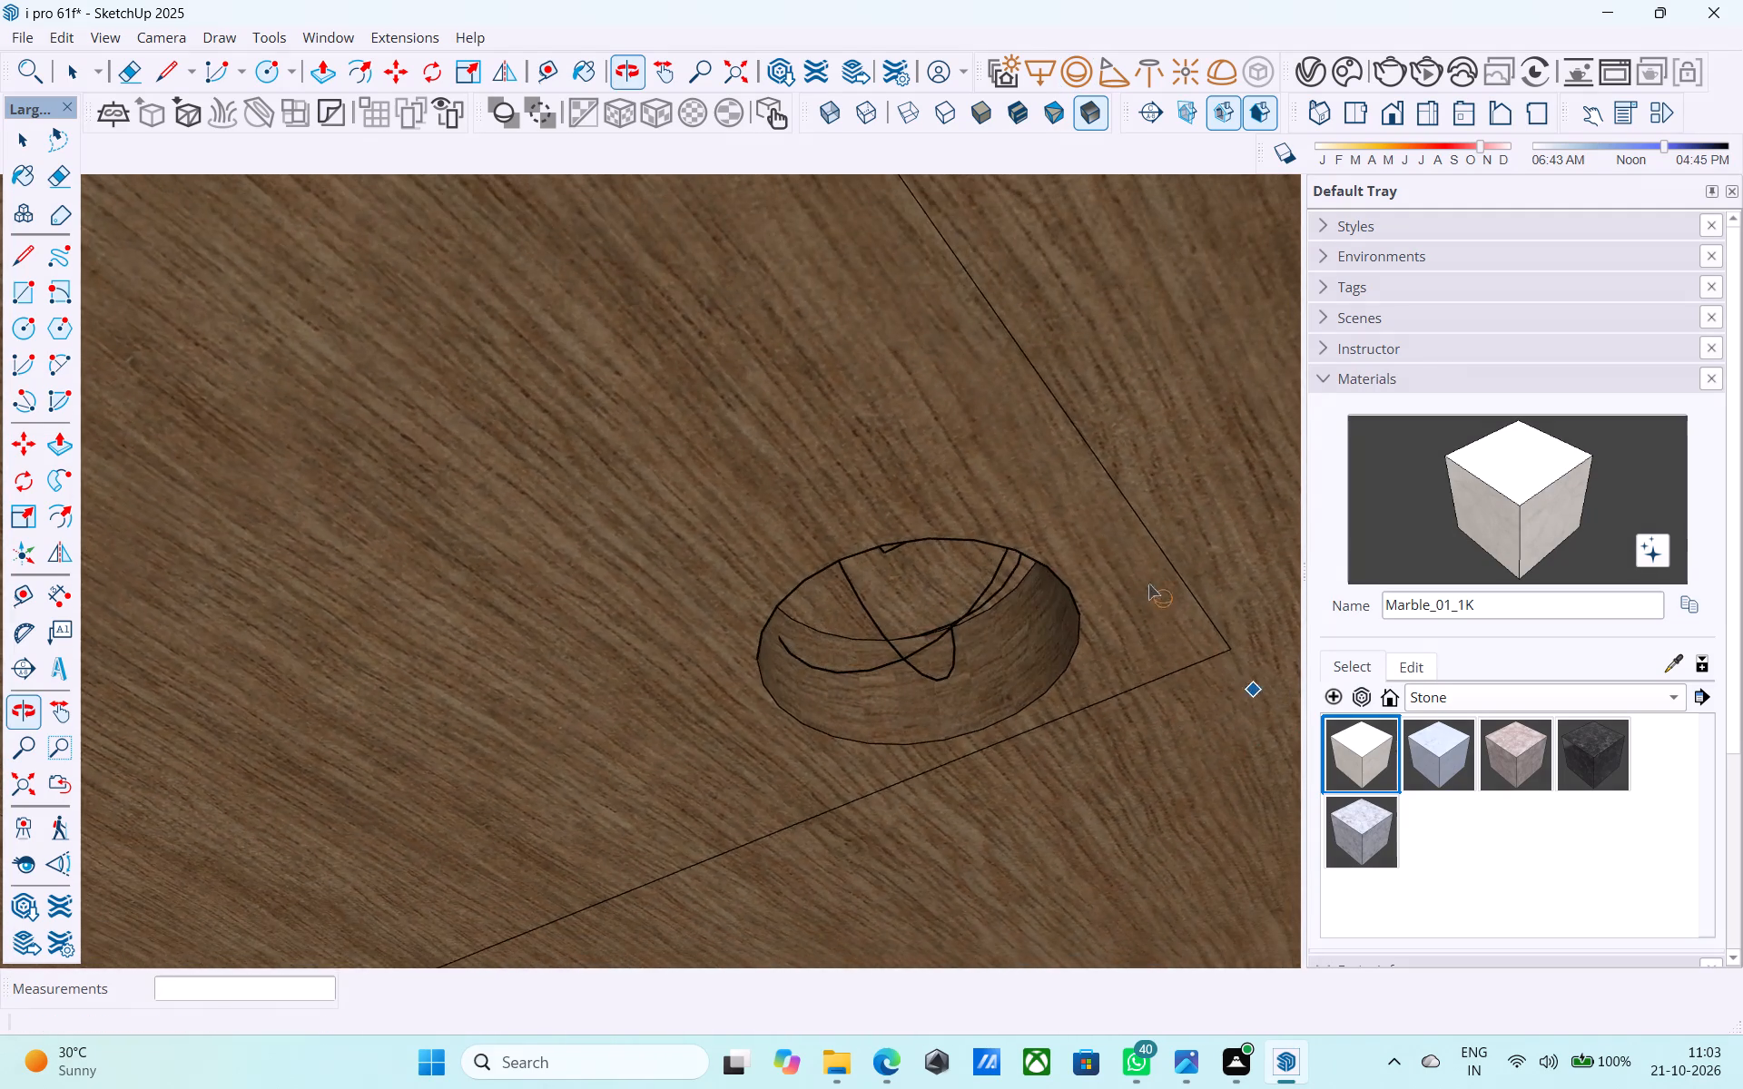
scroll(983, 428, "down", 6)
middle_click_drag(970, 433, 1092, 662)
scroll(1069, 546, "down", 16)
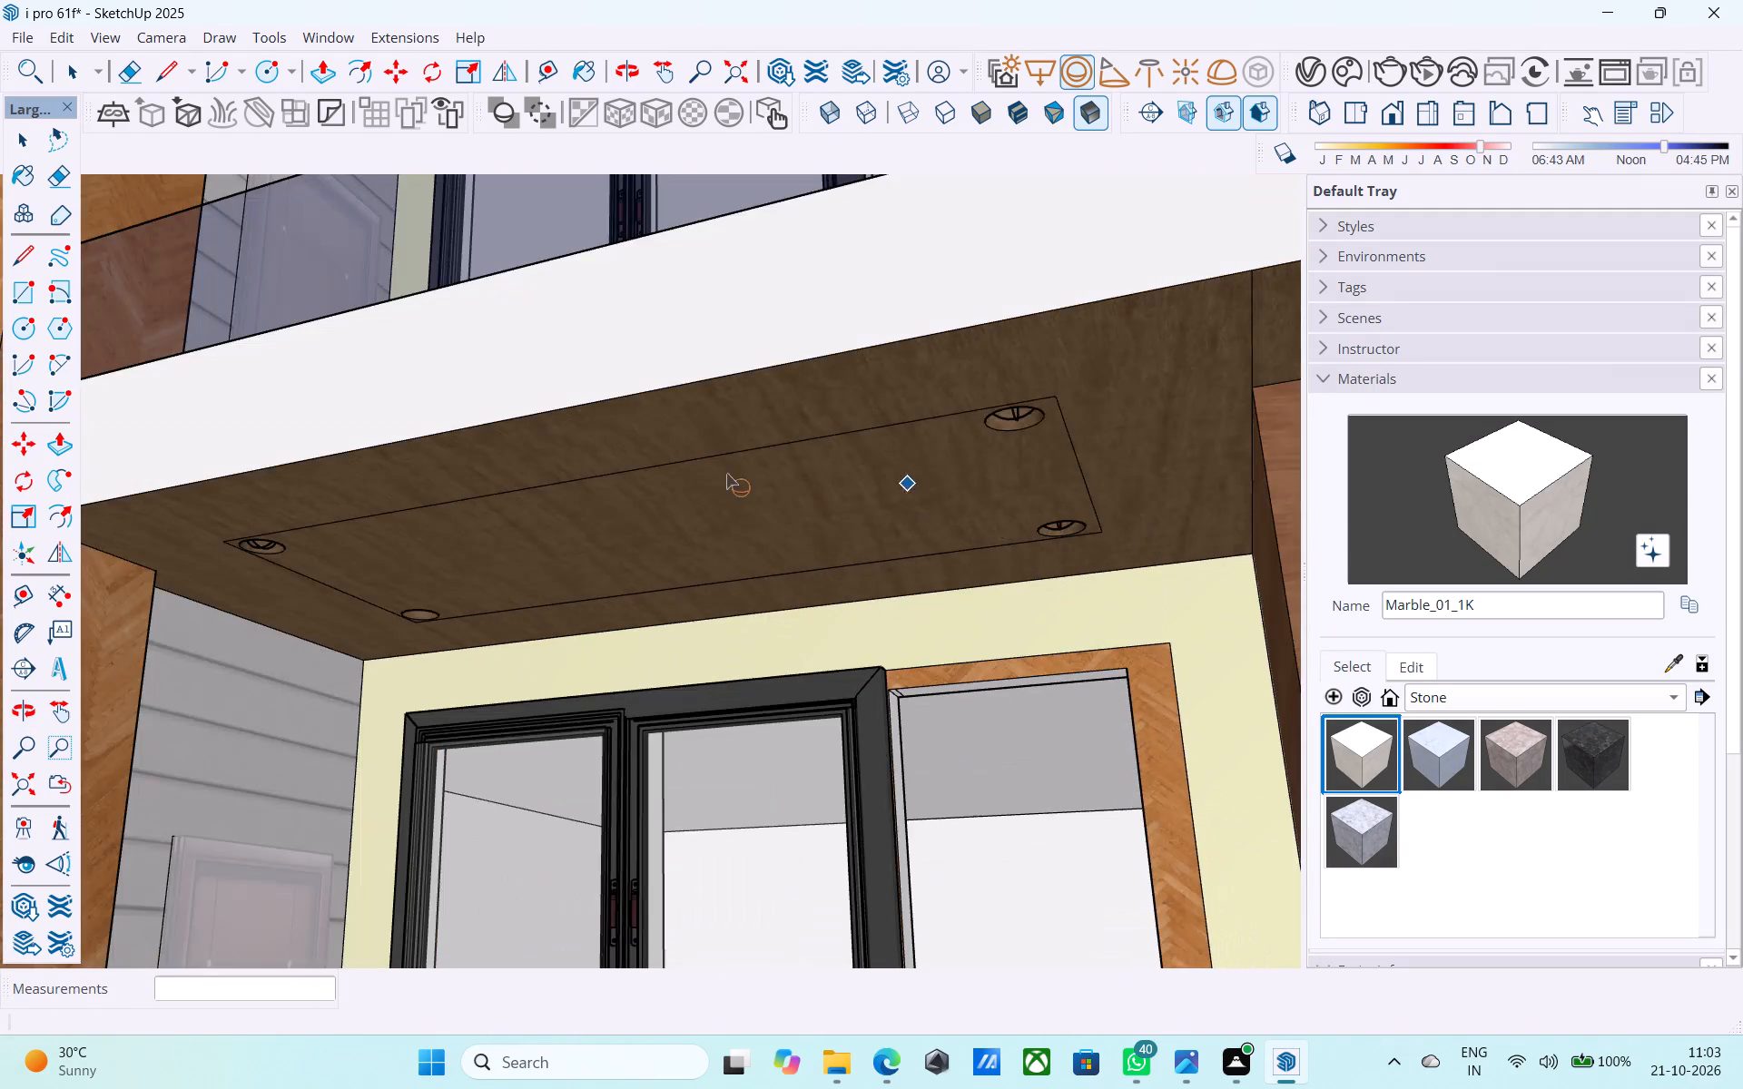
scroll(1112, 347, "down", 4)
scroll(559, 541, "up", 16)
middle_click_drag(532, 585, 633, 434)
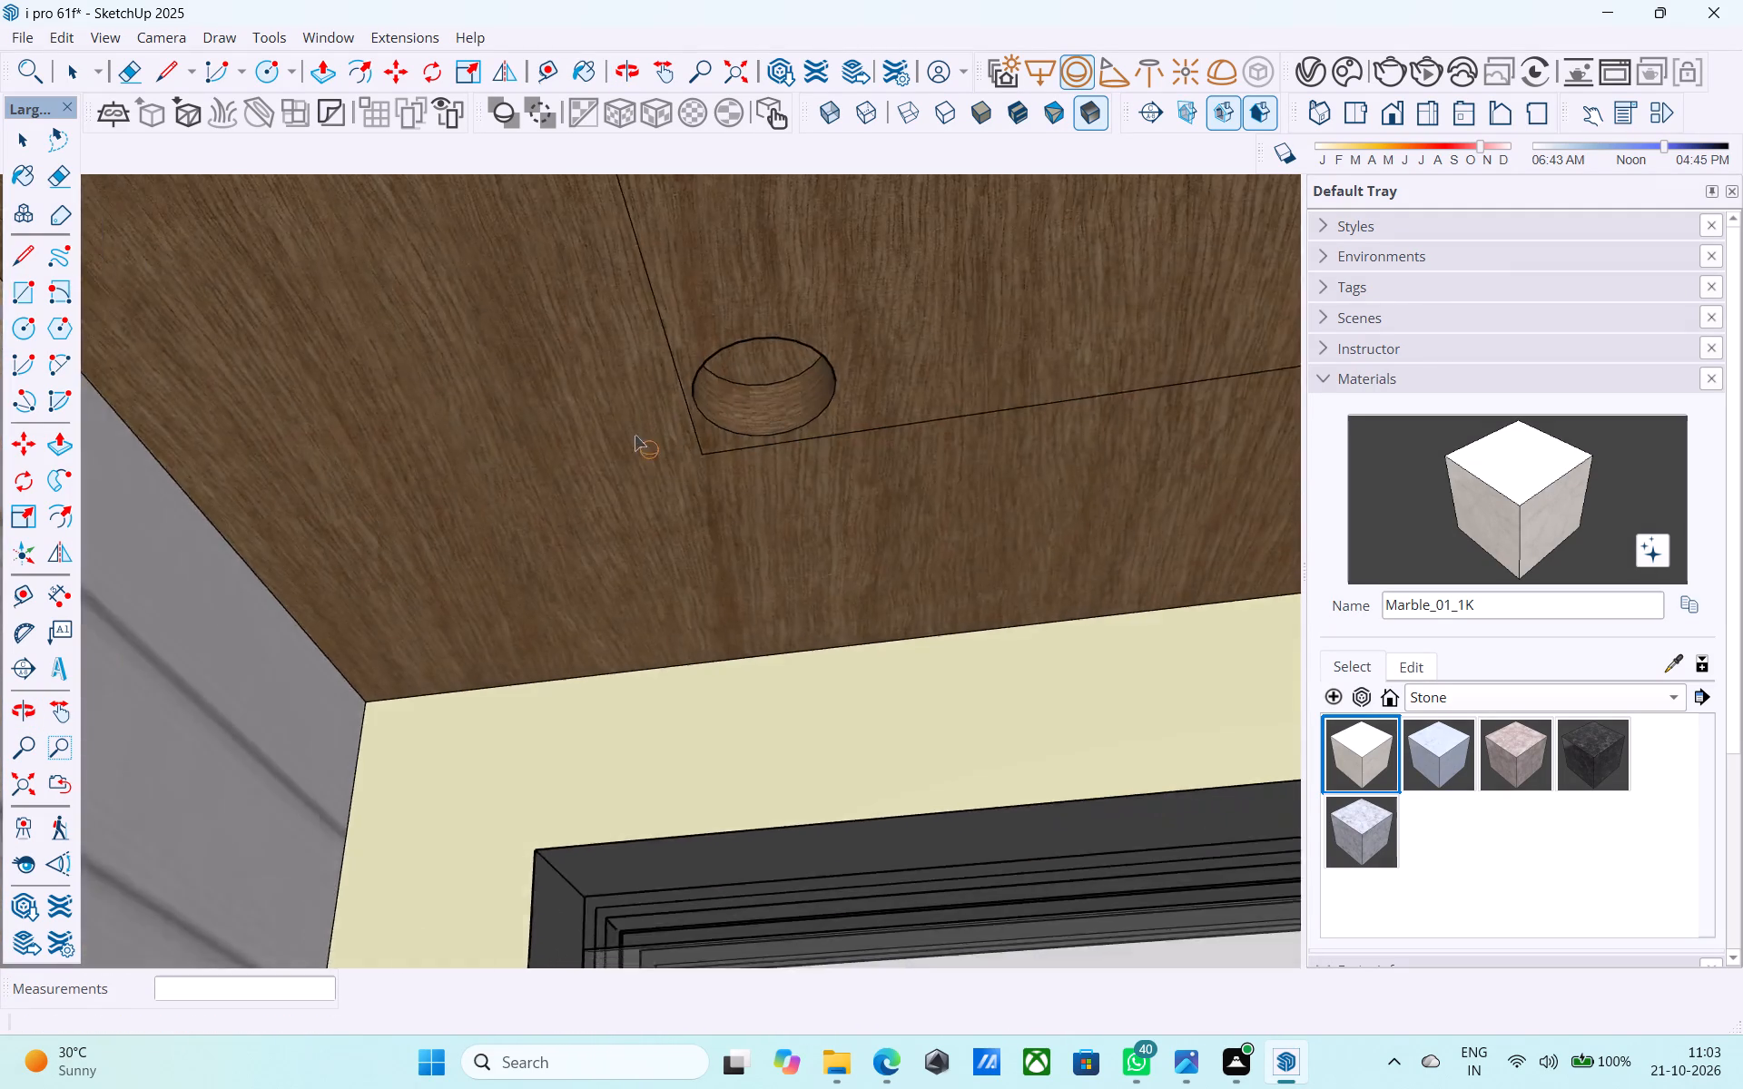
scroll(635, 435, "up", 4)
scroll(763, 300, "down", 5)
scroll(845, 247, "up", 9)
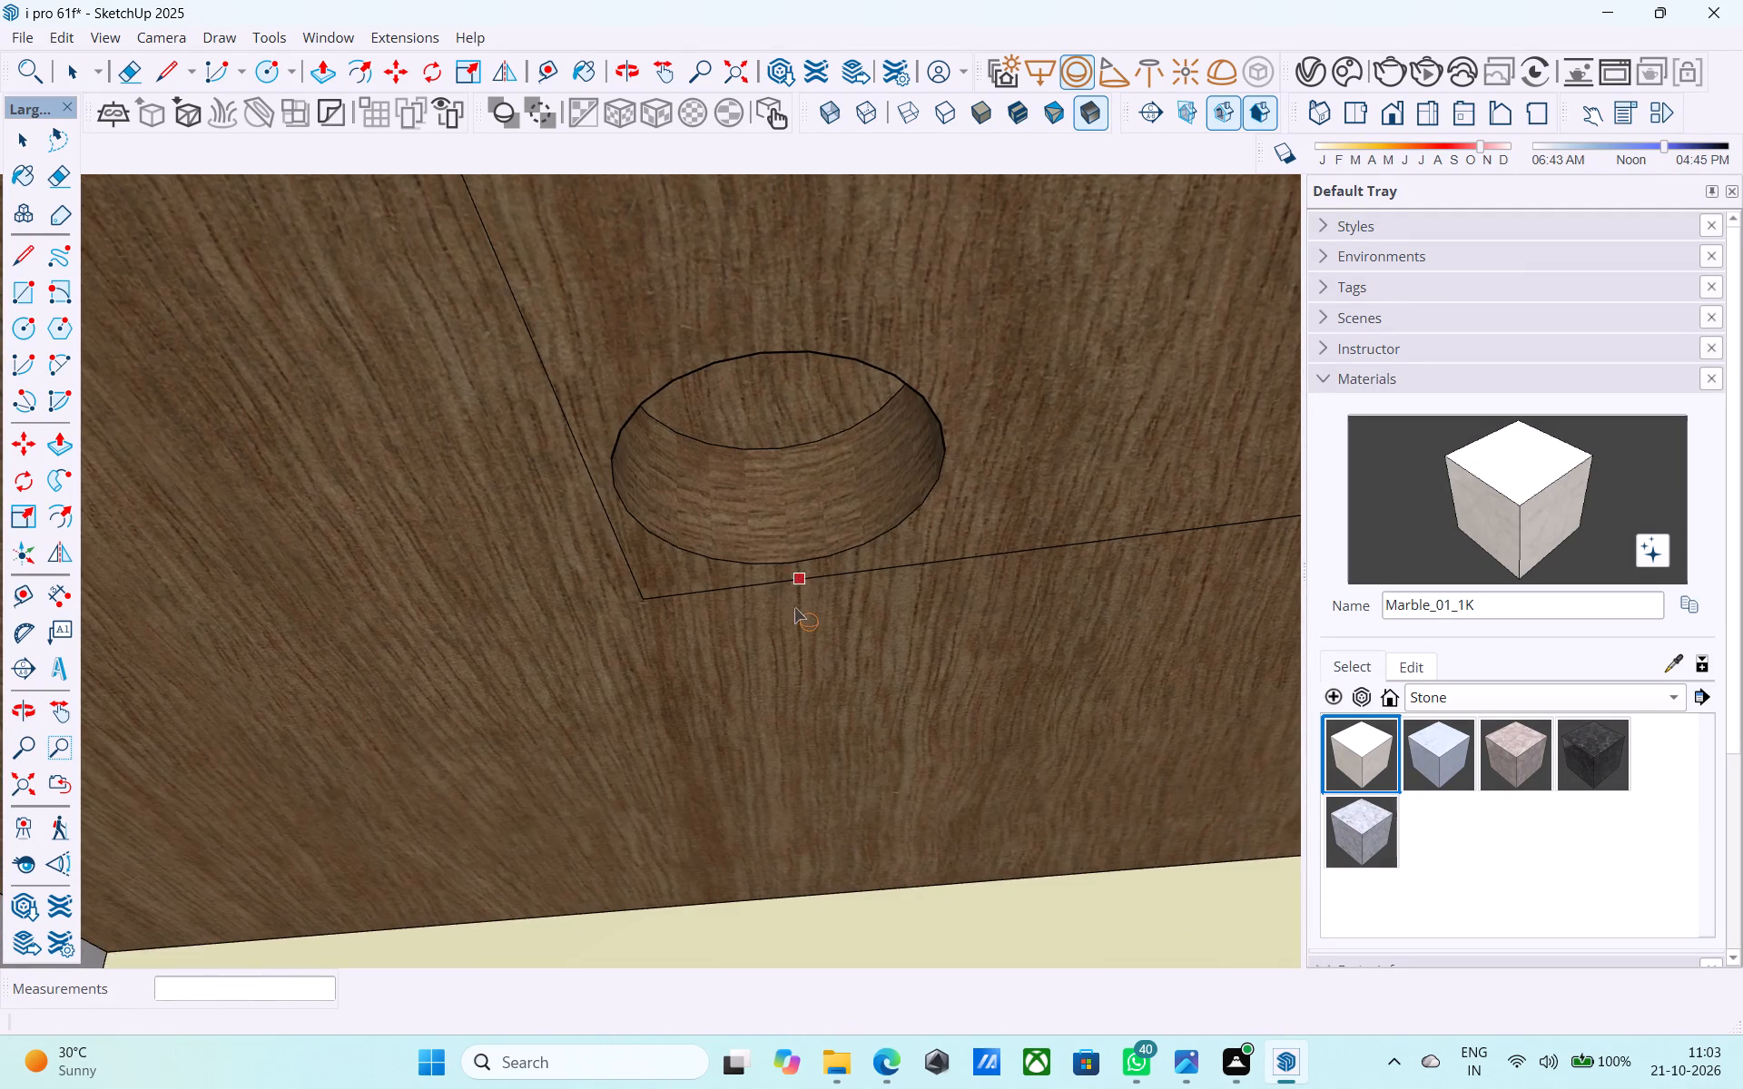
scroll(791, 623, "down", 5)
scroll(769, 396, "up", 4)
middle_click_drag(746, 381, 758, 162)
middle_click_drag(825, 410, 785, 284)
middle_click_drag(754, 505, 723, 431)
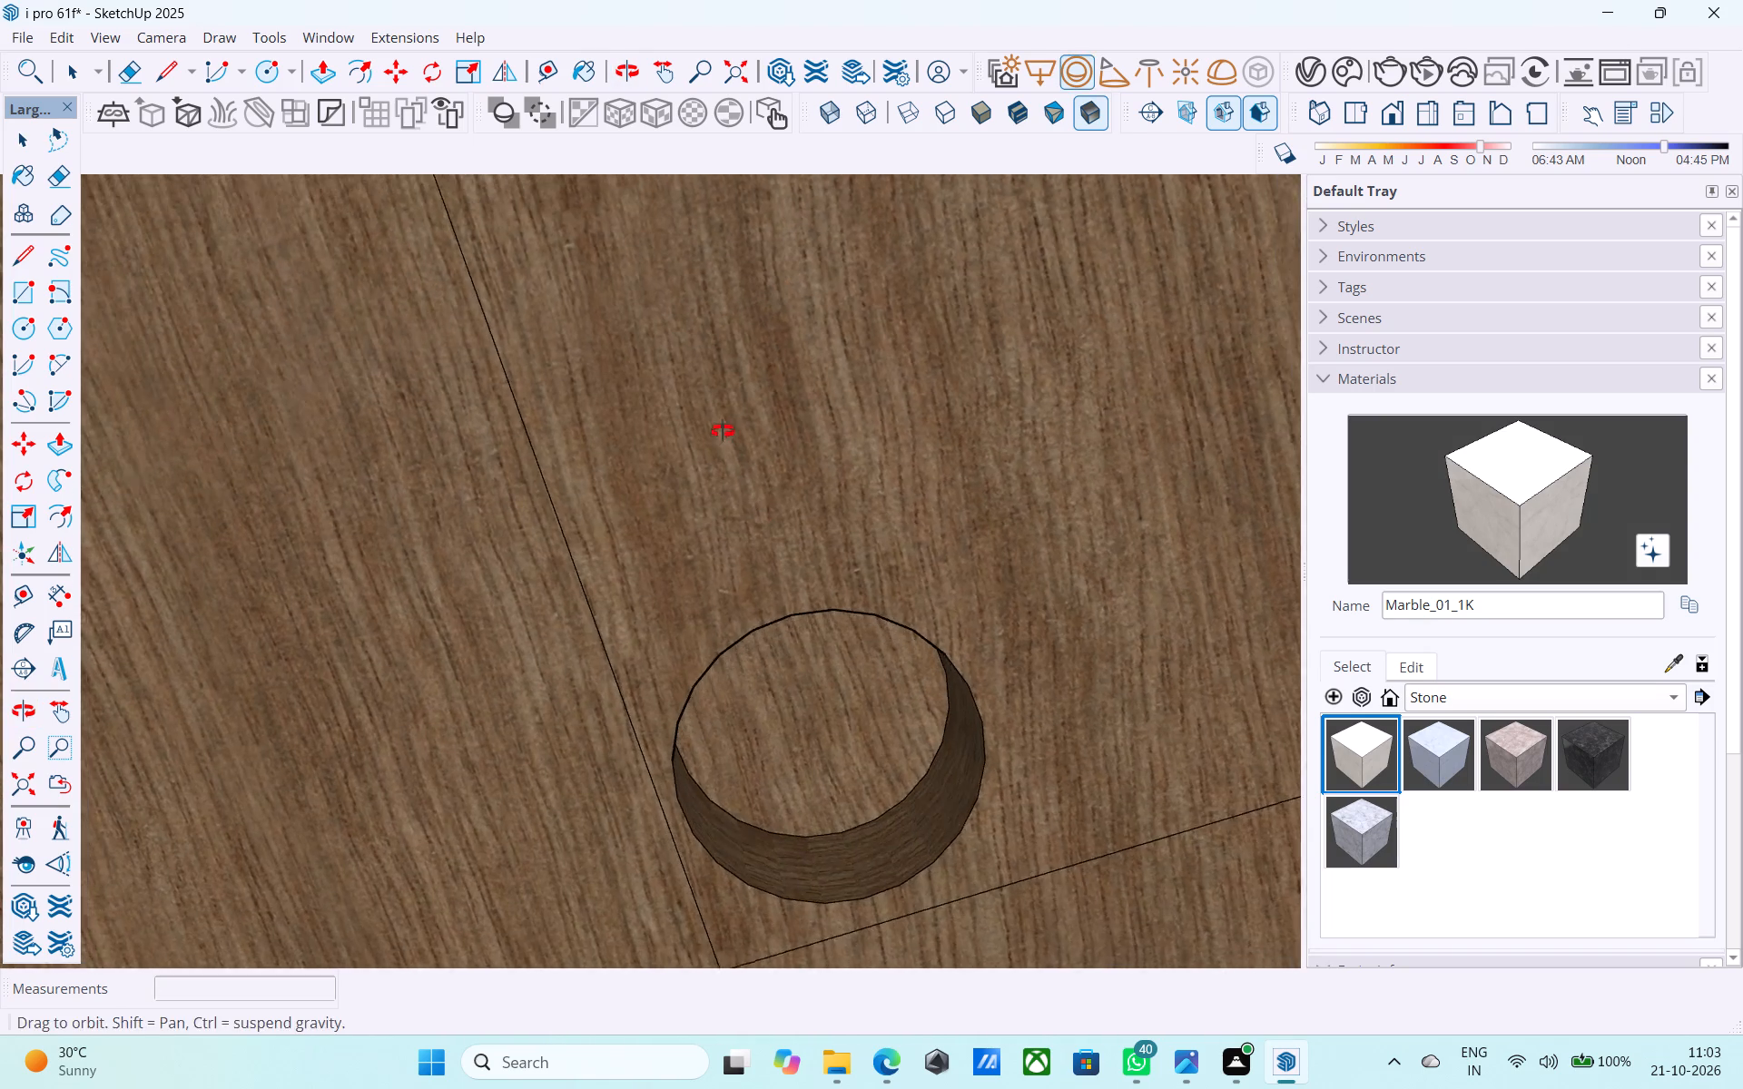
middle_click_drag(723, 431, 712, 397)
scroll(822, 745, "up", 7)
left_click(811, 702)
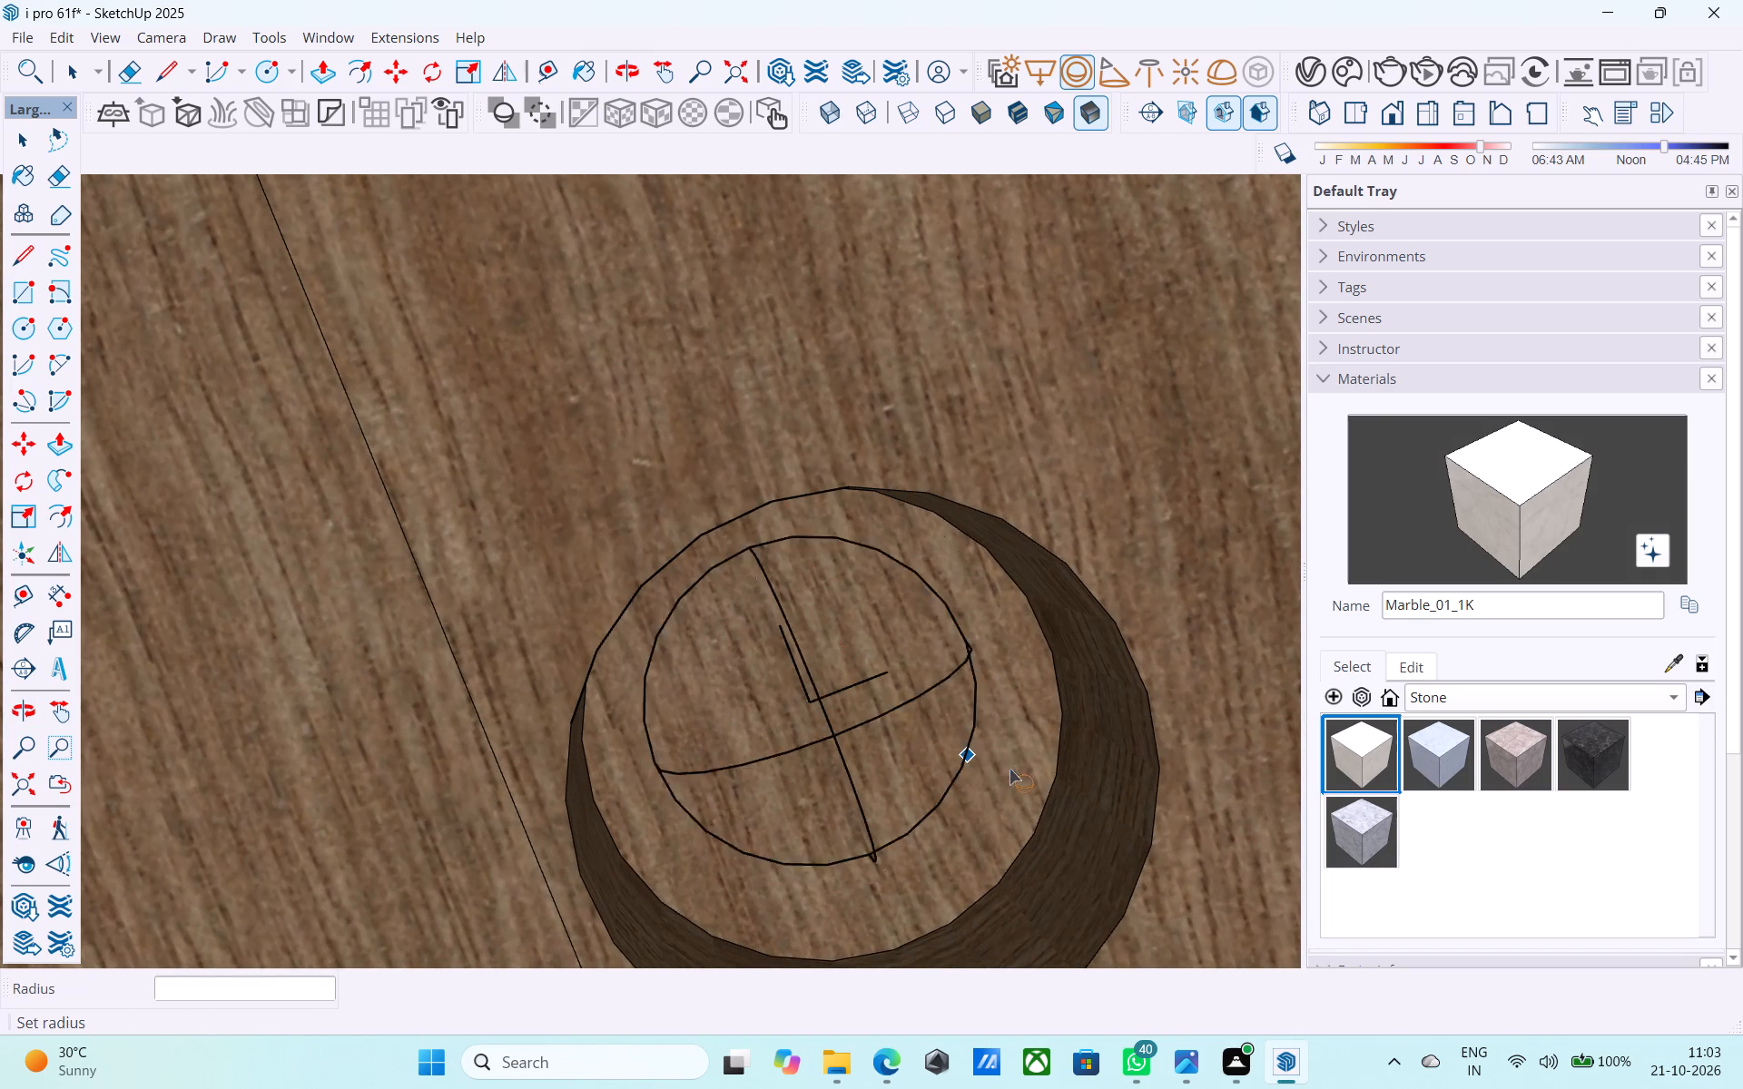
left_click(1037, 805)
scroll(927, 417, "down", 7)
middle_click_drag(927, 417, 842, 839)
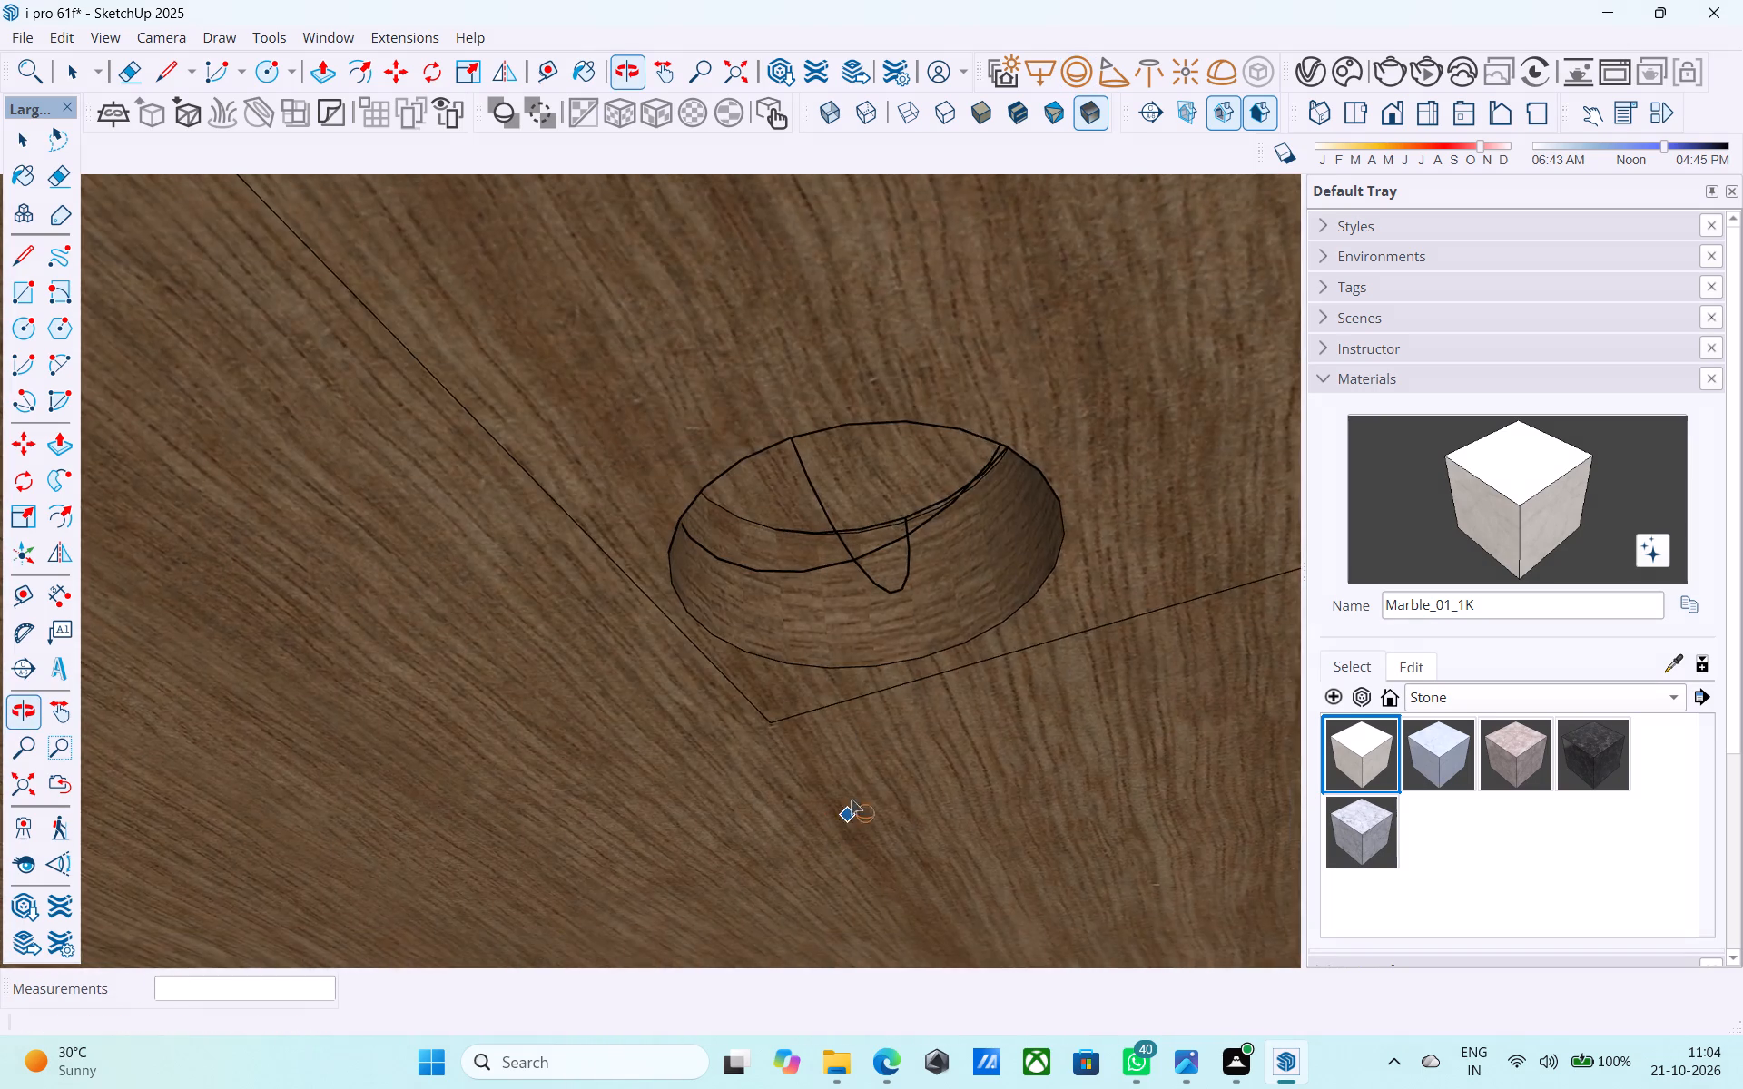
scroll(878, 589, "down", 5)
middle_click_drag(877, 570, 829, 901)
scroll(995, 593, "down", 20)
scroll(995, 593, "down", 3)
scroll(1006, 388, "up", 1)
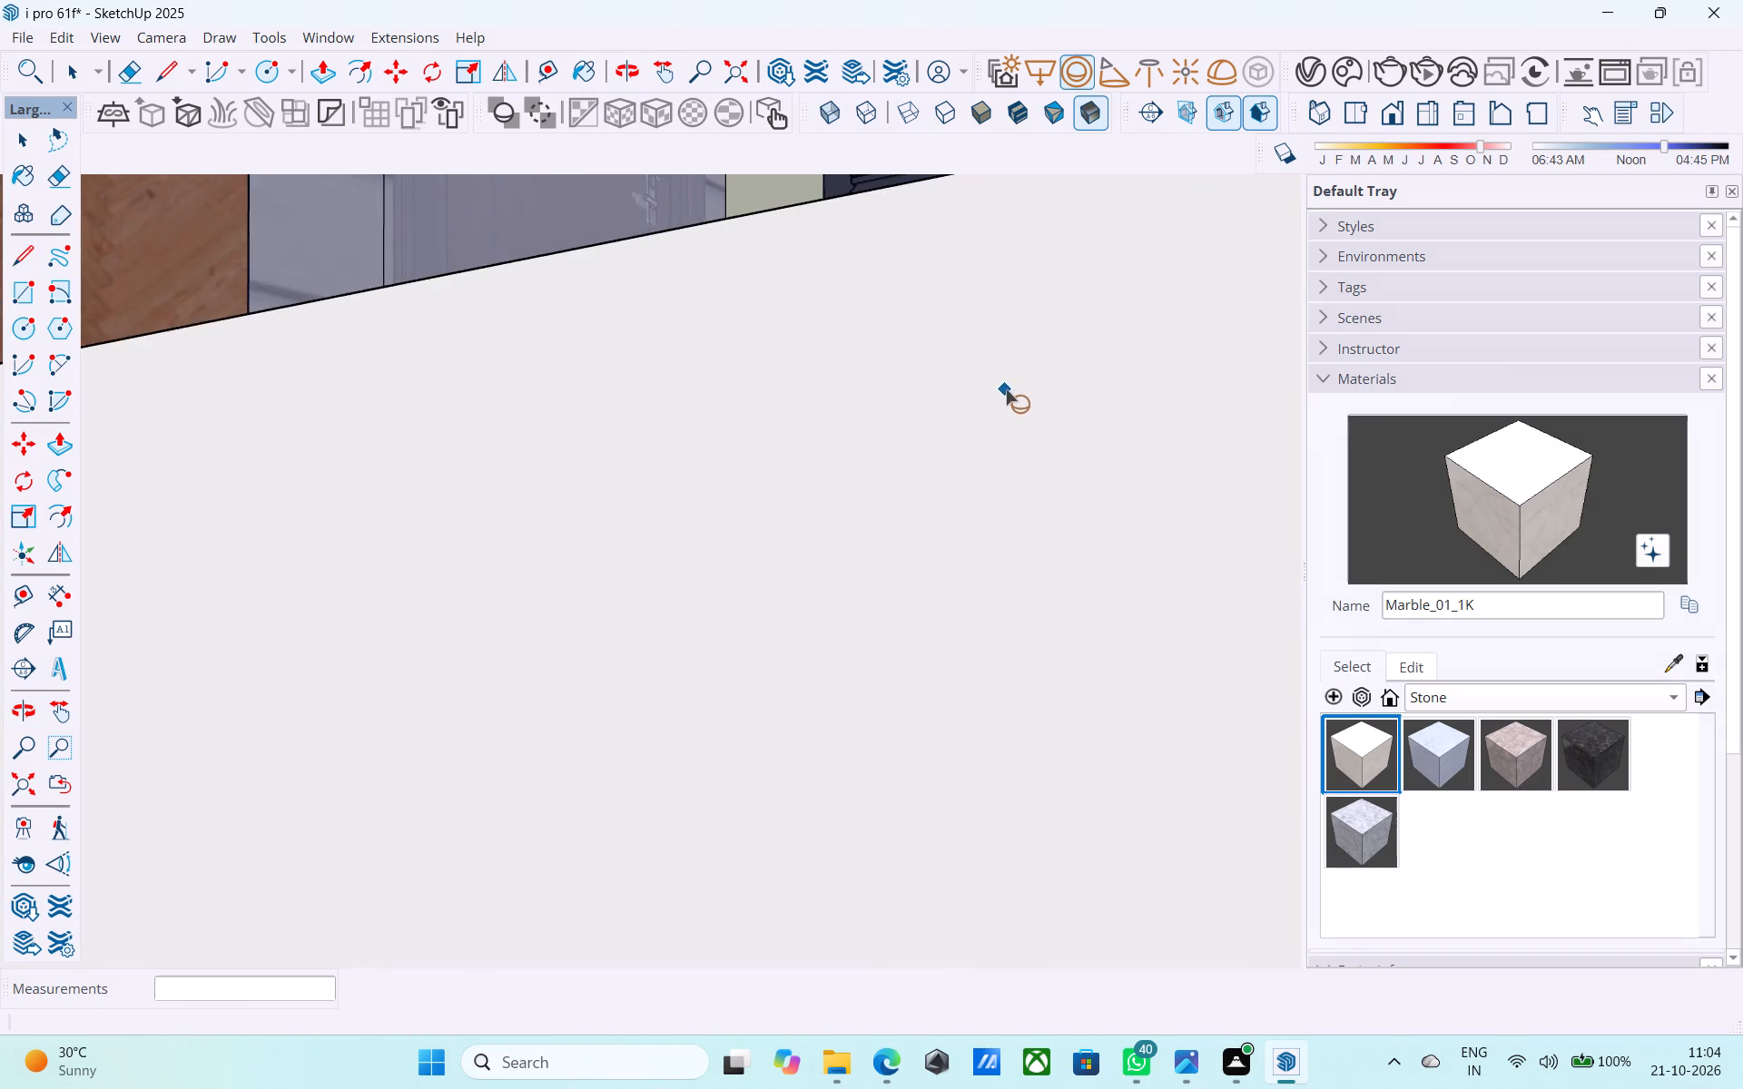
scroll(1006, 389, "down", 20)
scroll(1006, 389, "down", 20)
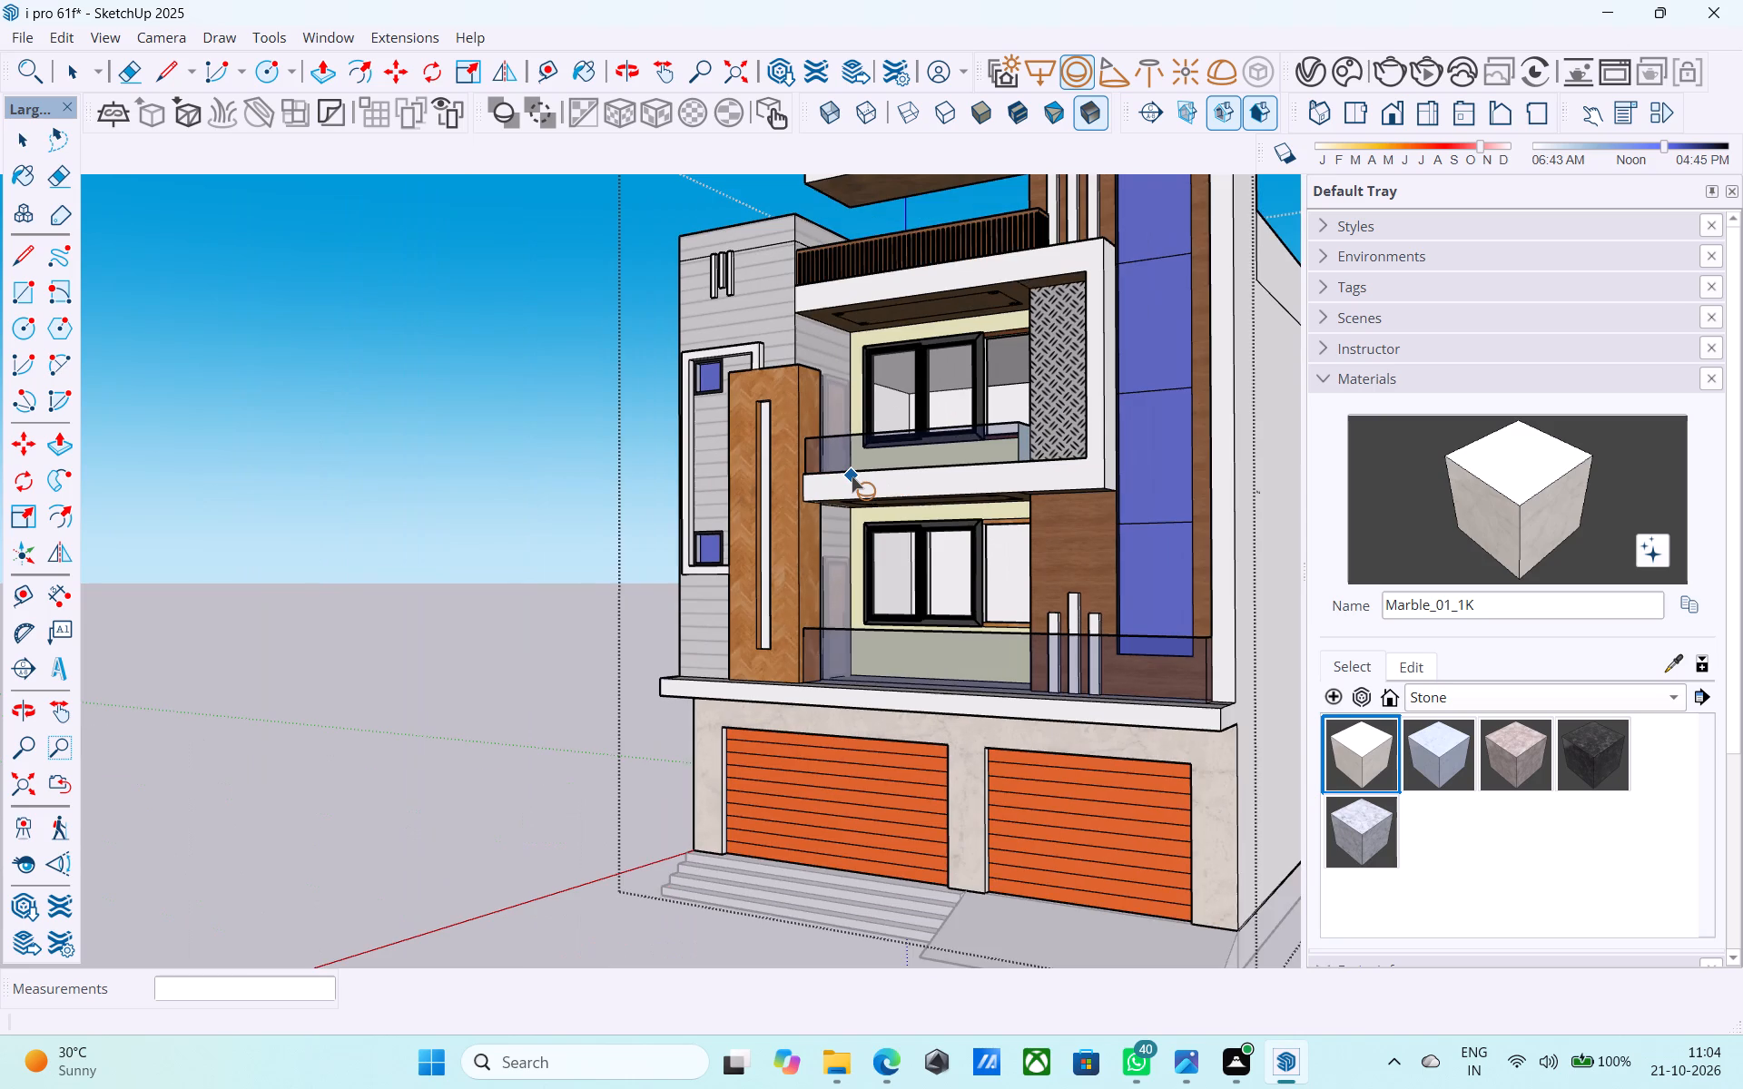
key("space")
Set the intensity of Sphere Light and Sphere Light#1 to 3000 in the V-Ray Asset Editor.
scroll(852, 476, "down", 1)
middle_click_drag(894, 509, 959, 540)
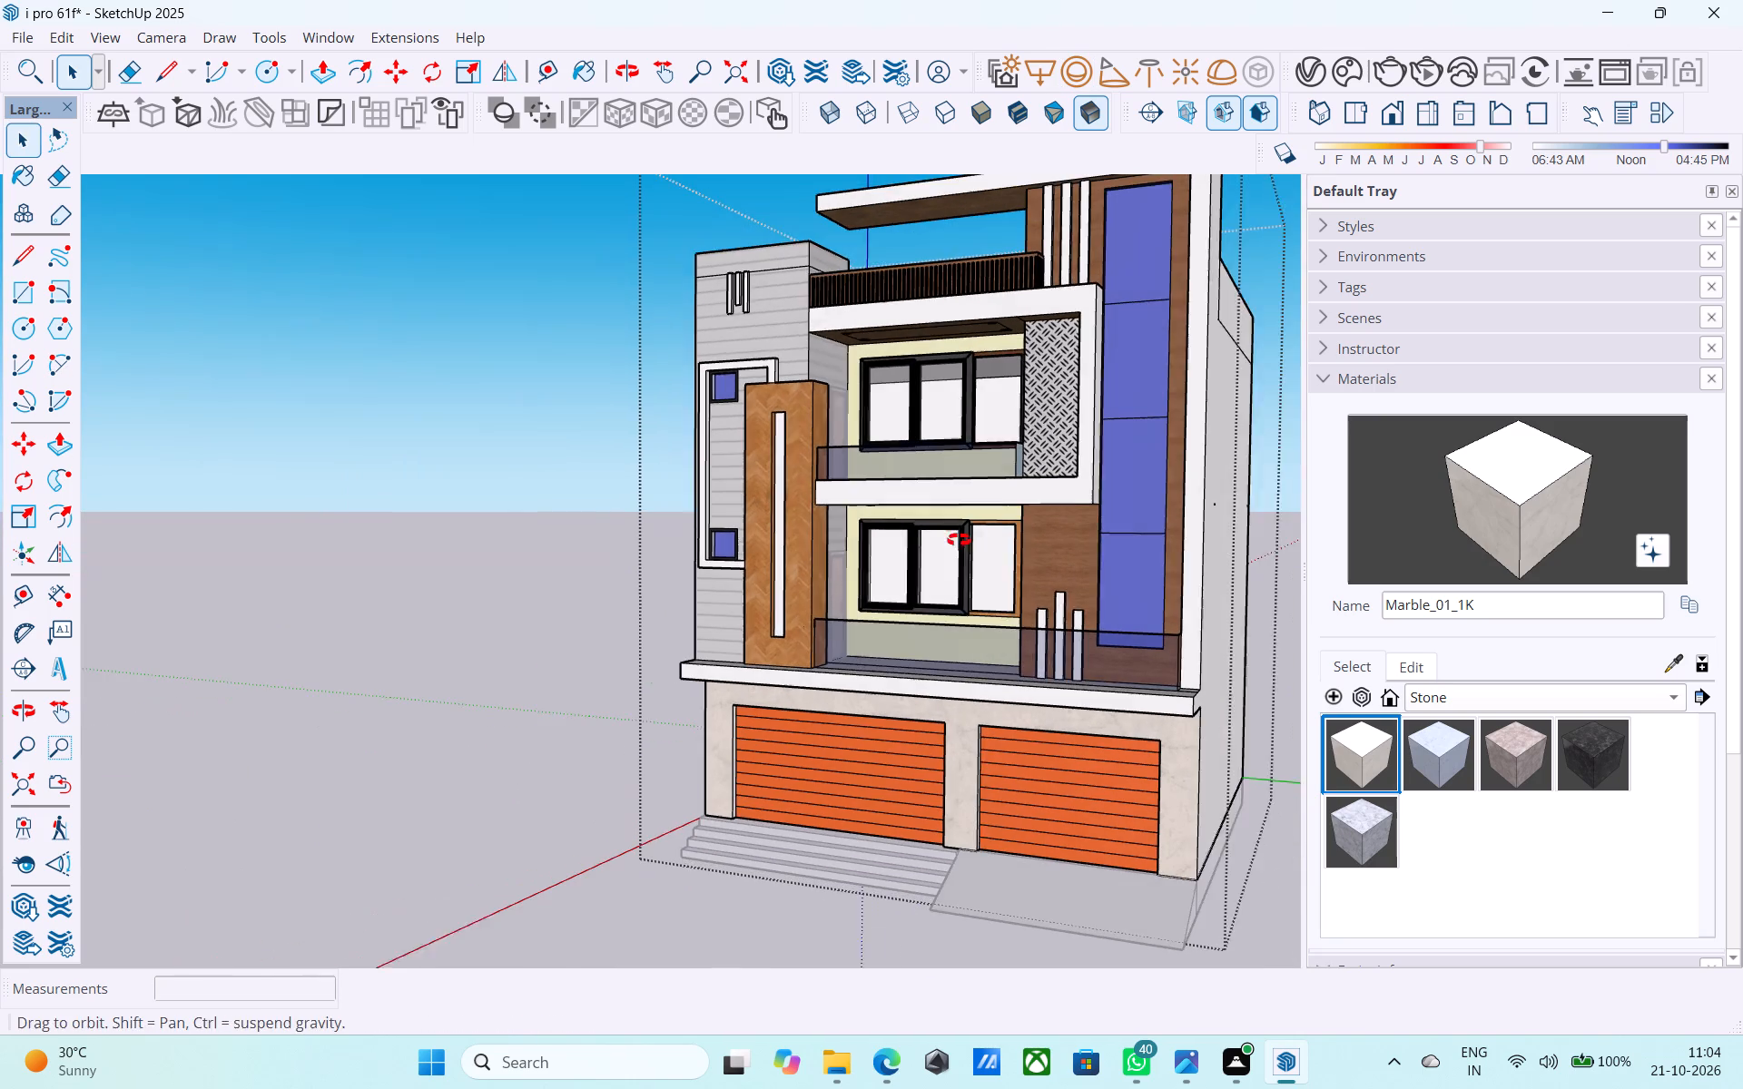
middle_click_drag(959, 540, 960, 541)
left_click(1307, 91)
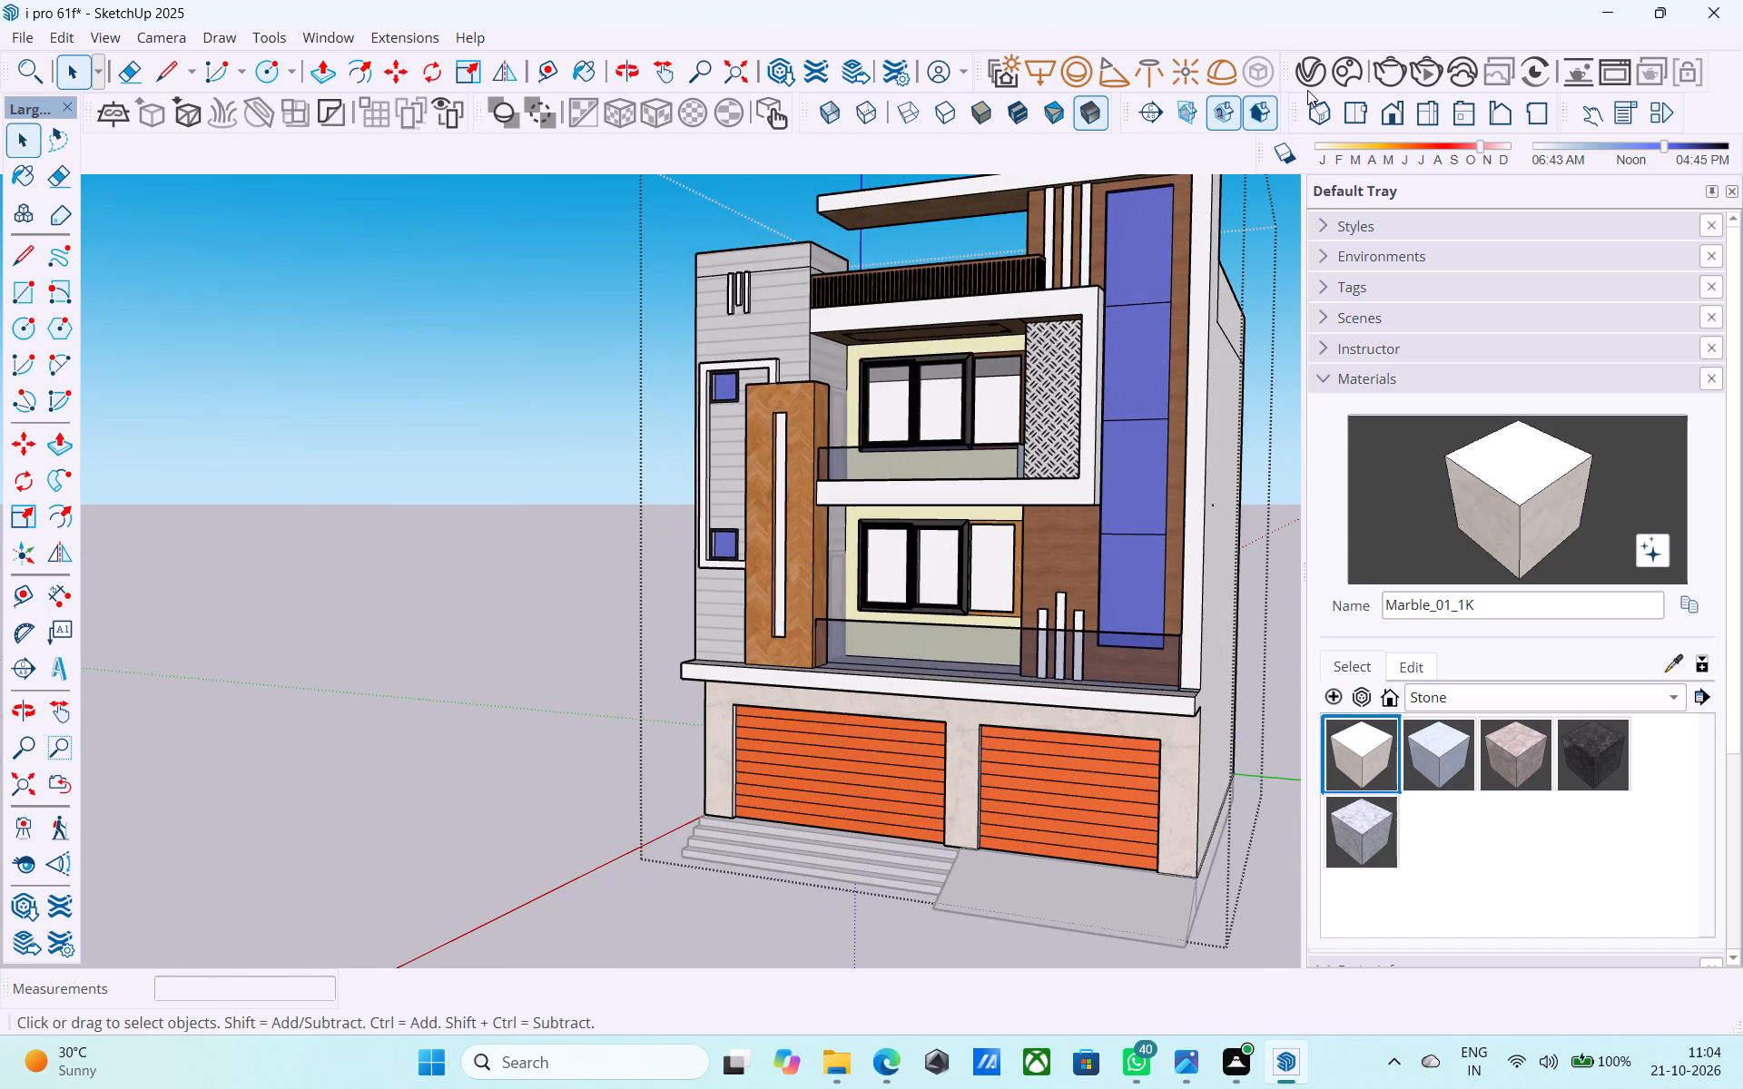
left_click(1307, 83)
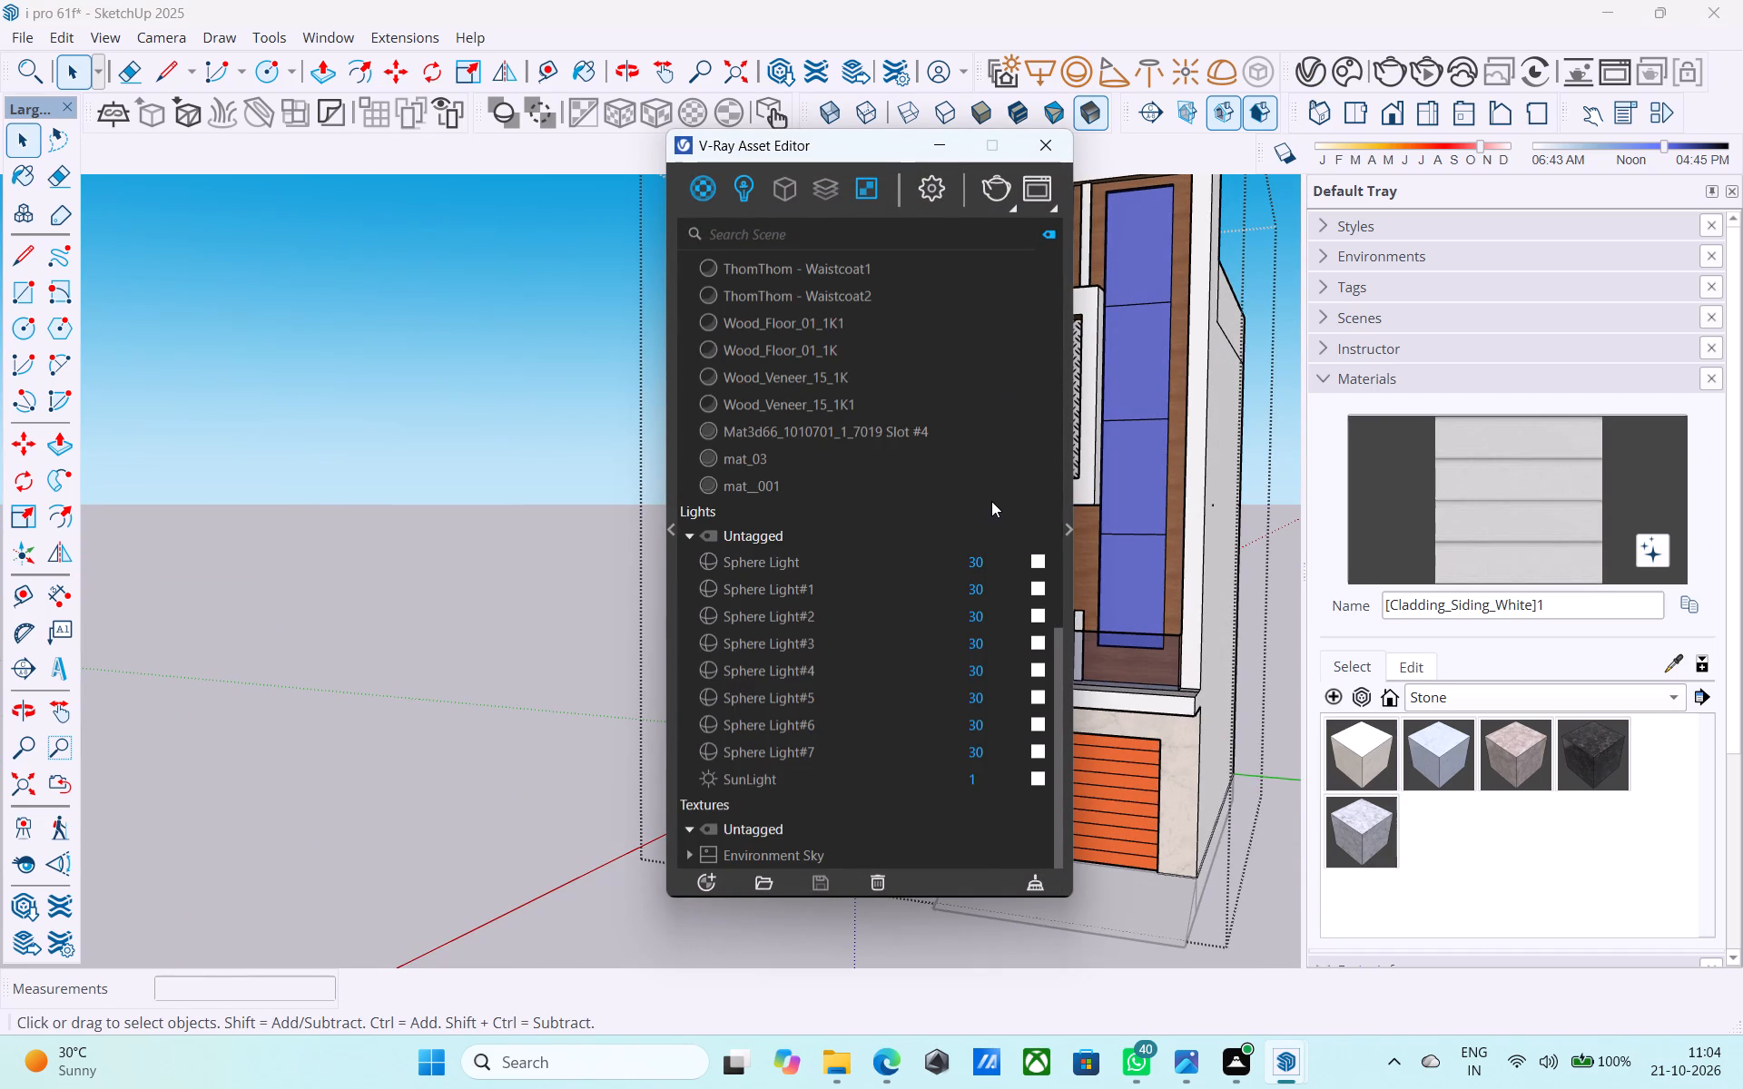
left_click(994, 554)
type("00")
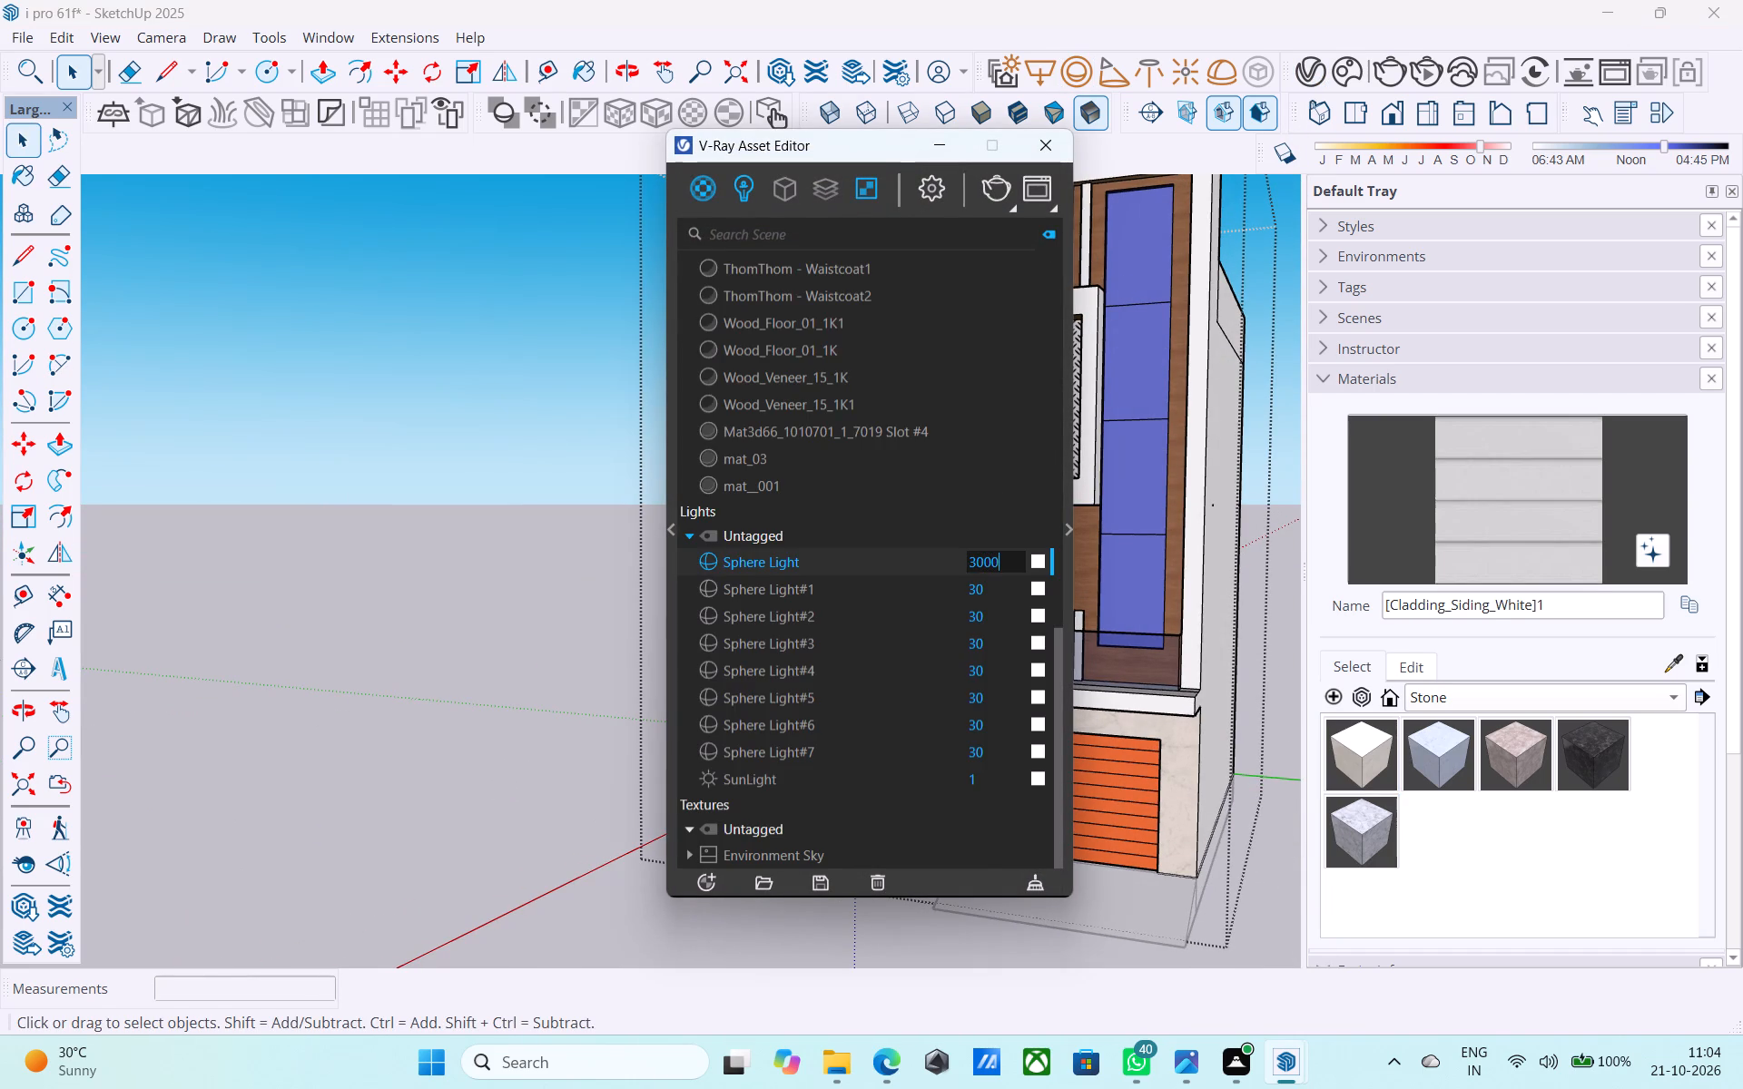
left_click(999, 581)
key("0")
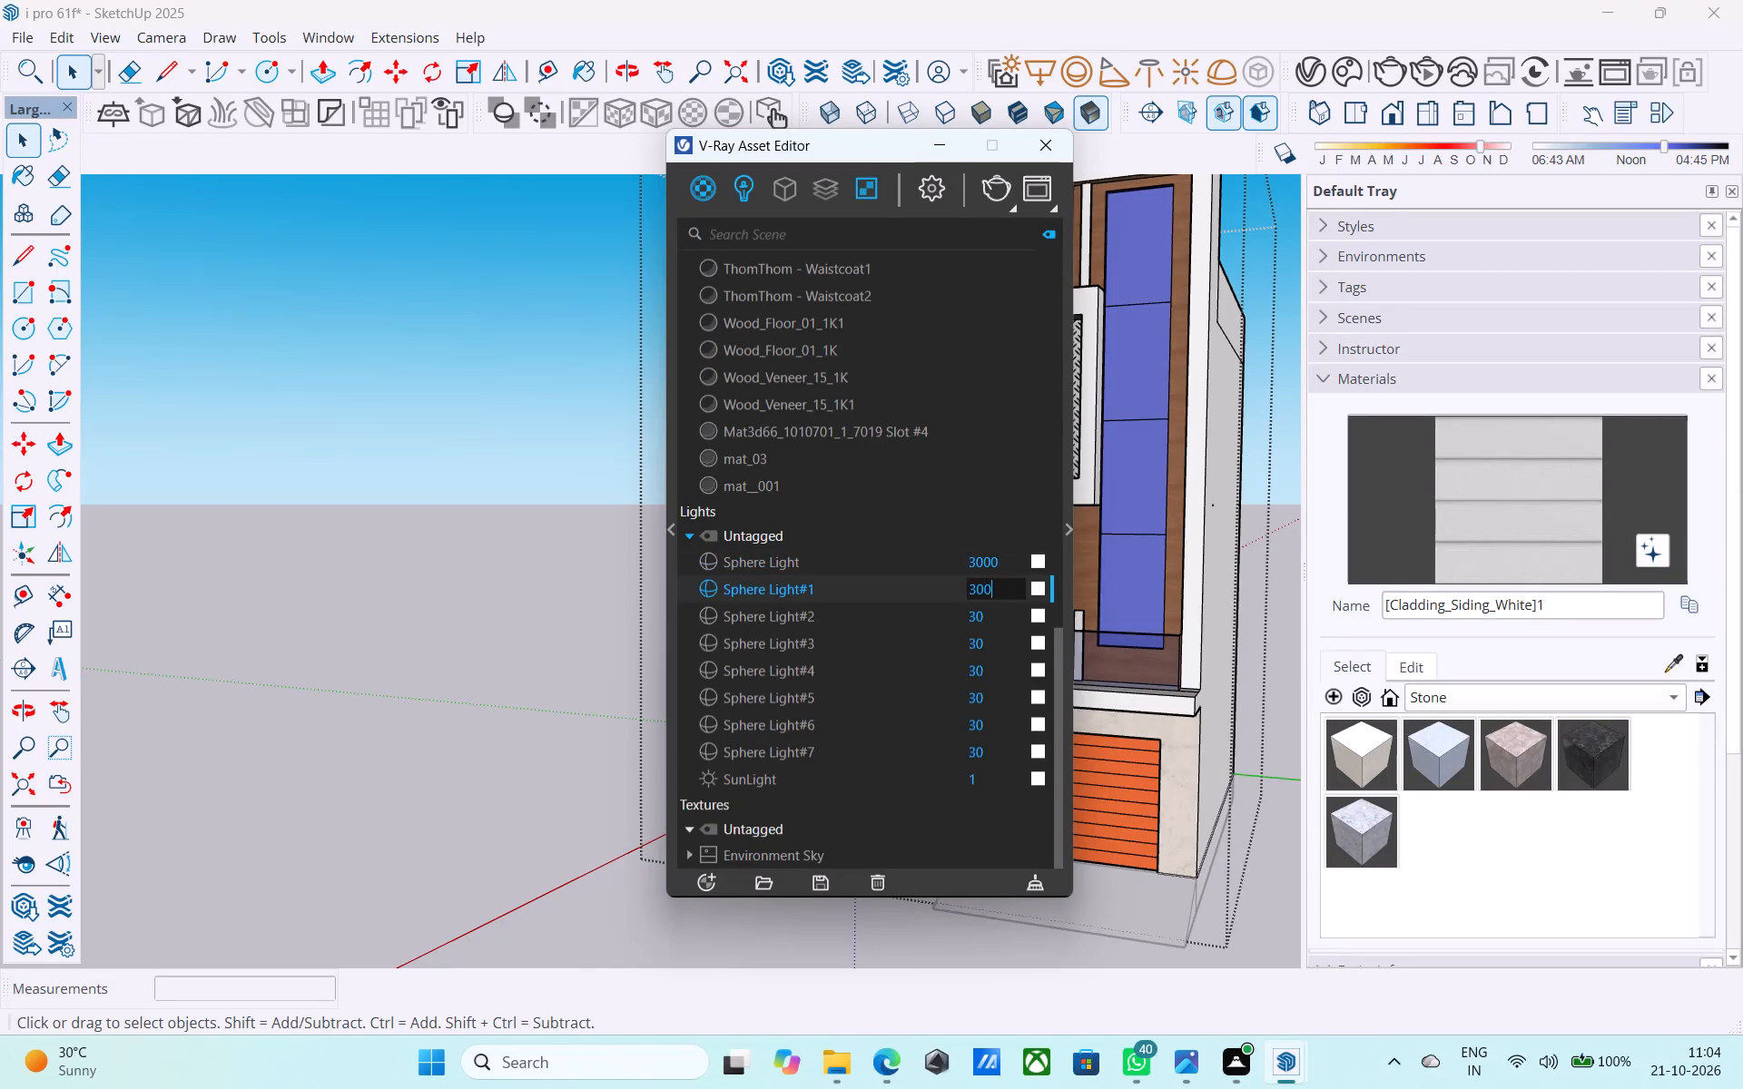
key("0")
Raise the intensity of Sphere Light#2, Sphere Light#3 and Sphere Light#4 to 3000.
scroll(993, 614, "up", 1)
left_click(993, 614)
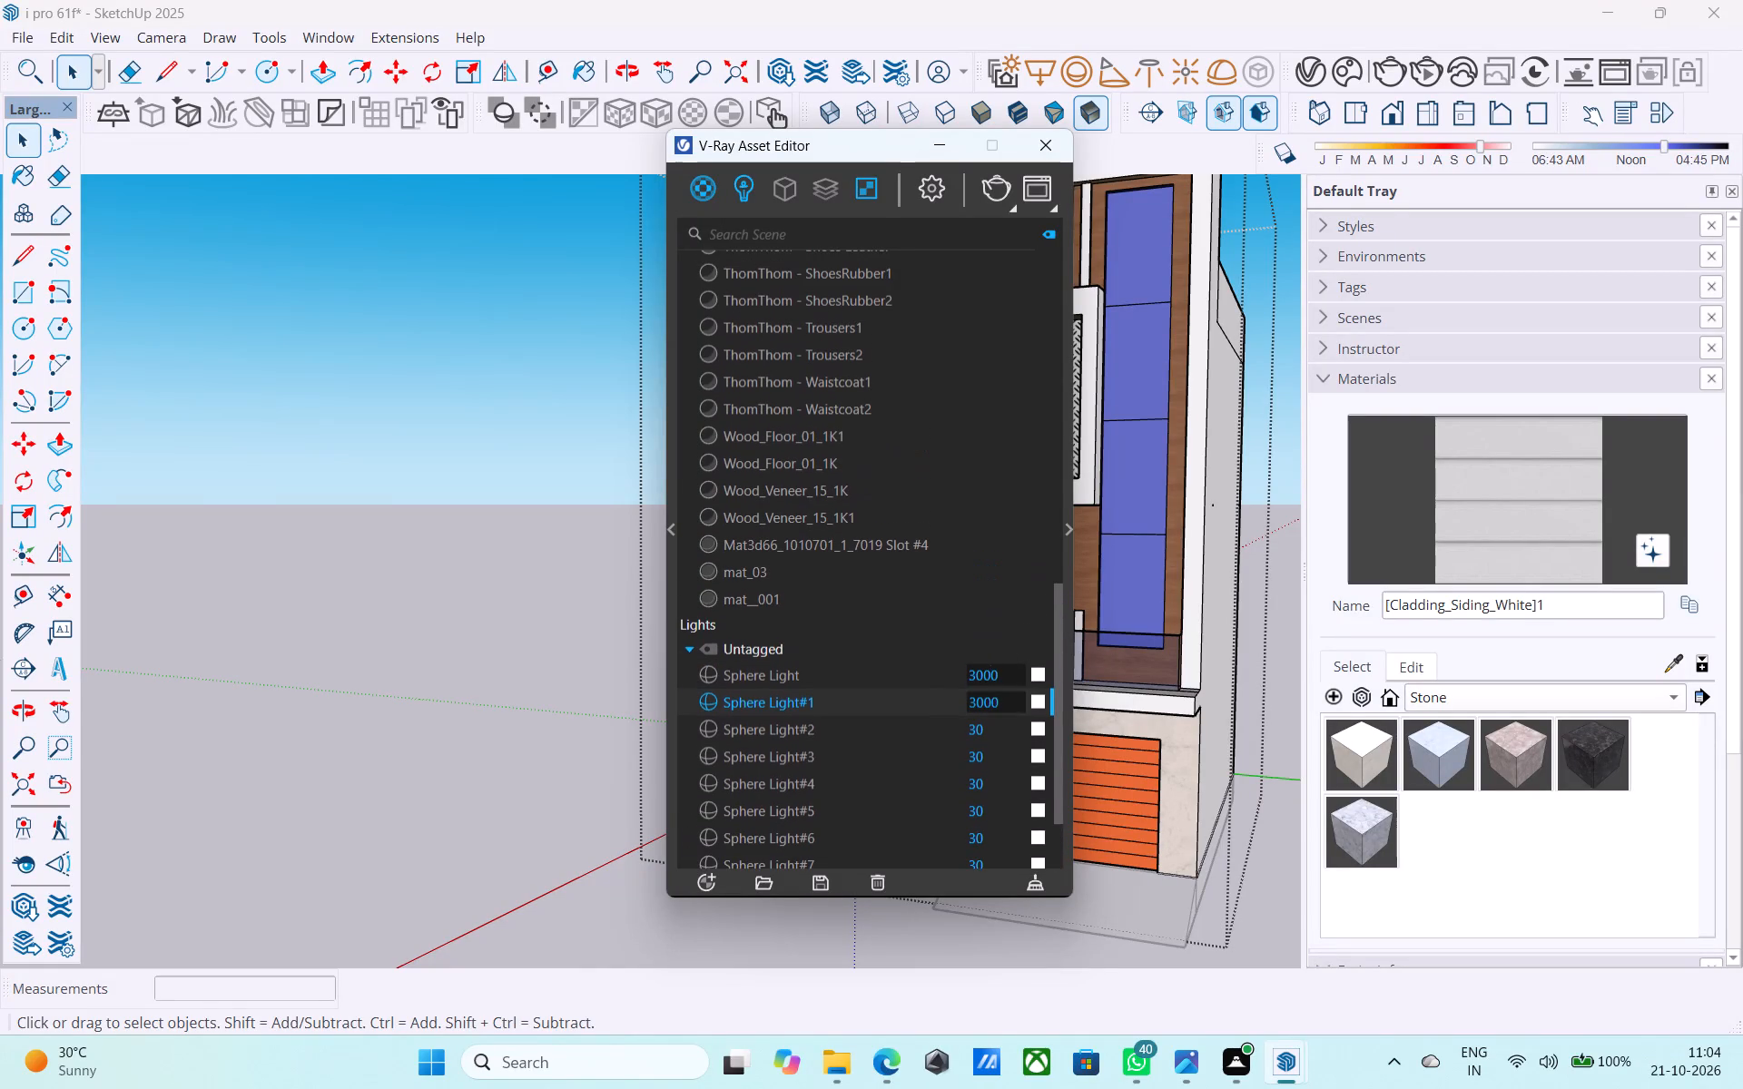
scroll(926, 594, "down", 6)
scroll(1021, 631, "up", 2)
scroll(992, 637, "down", 6)
left_click(989, 619)
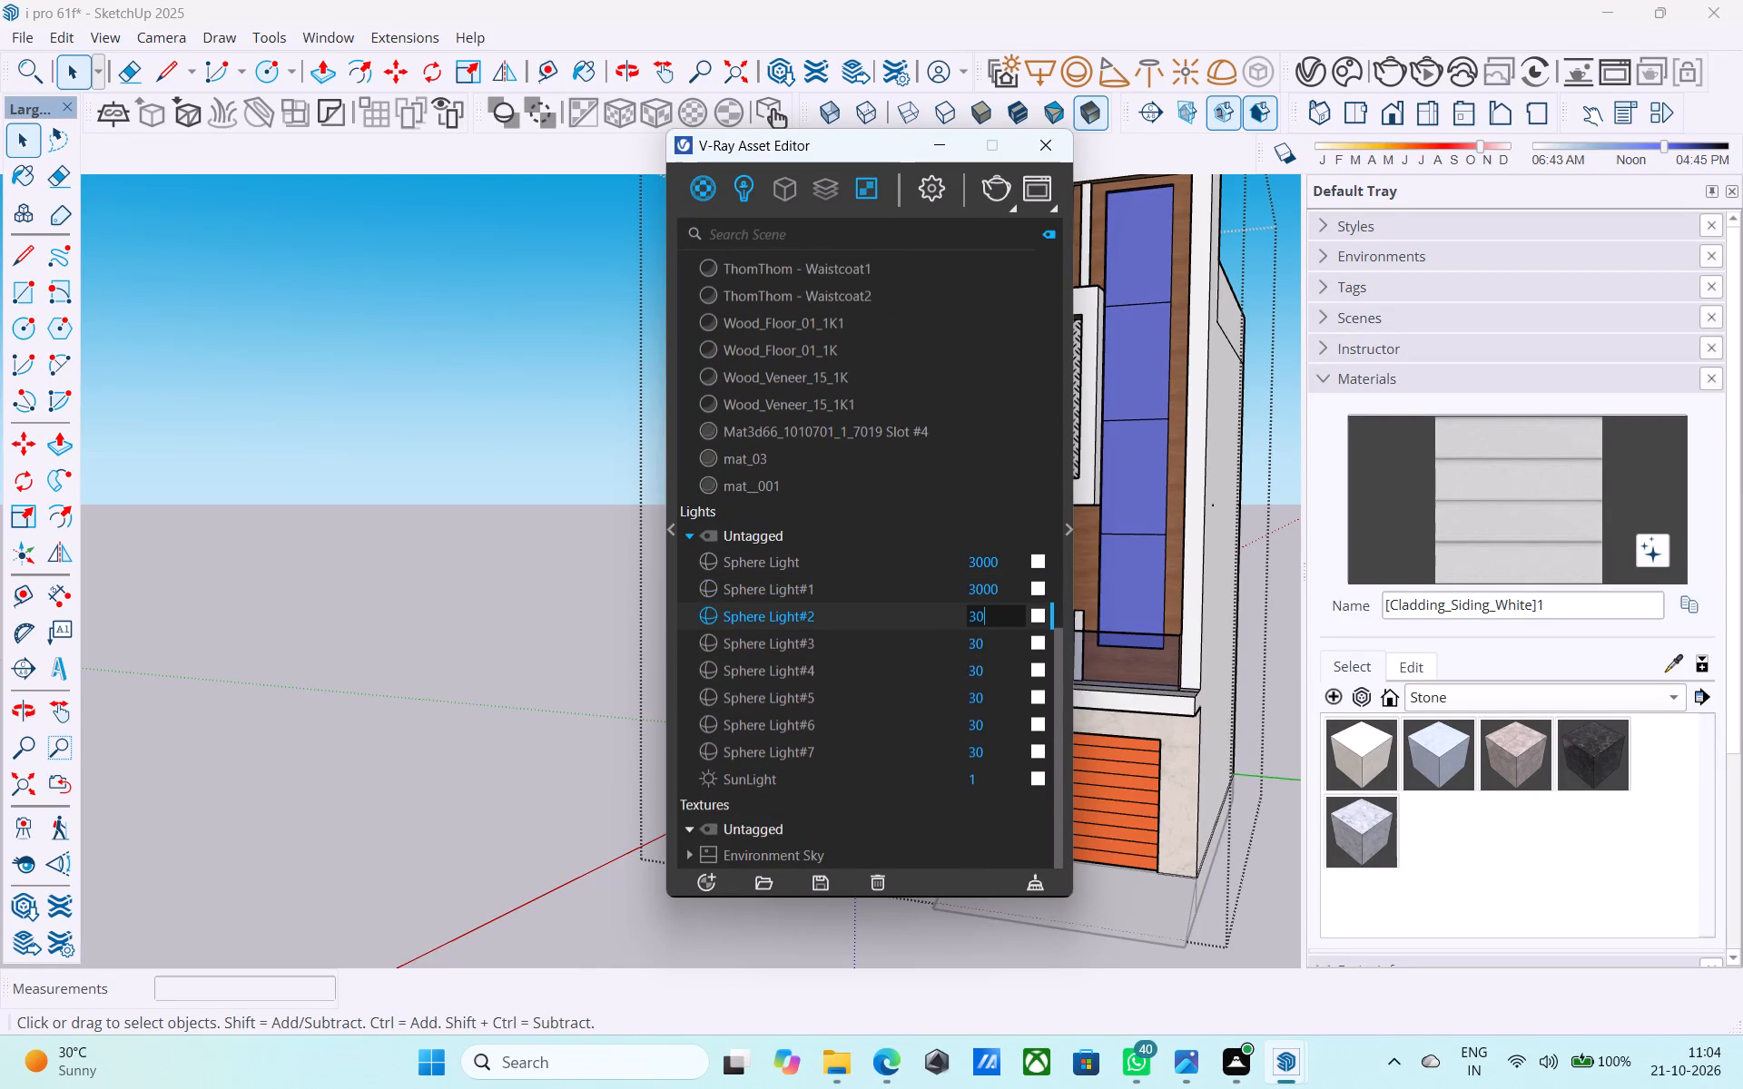
type("00")
left_click(981, 651)
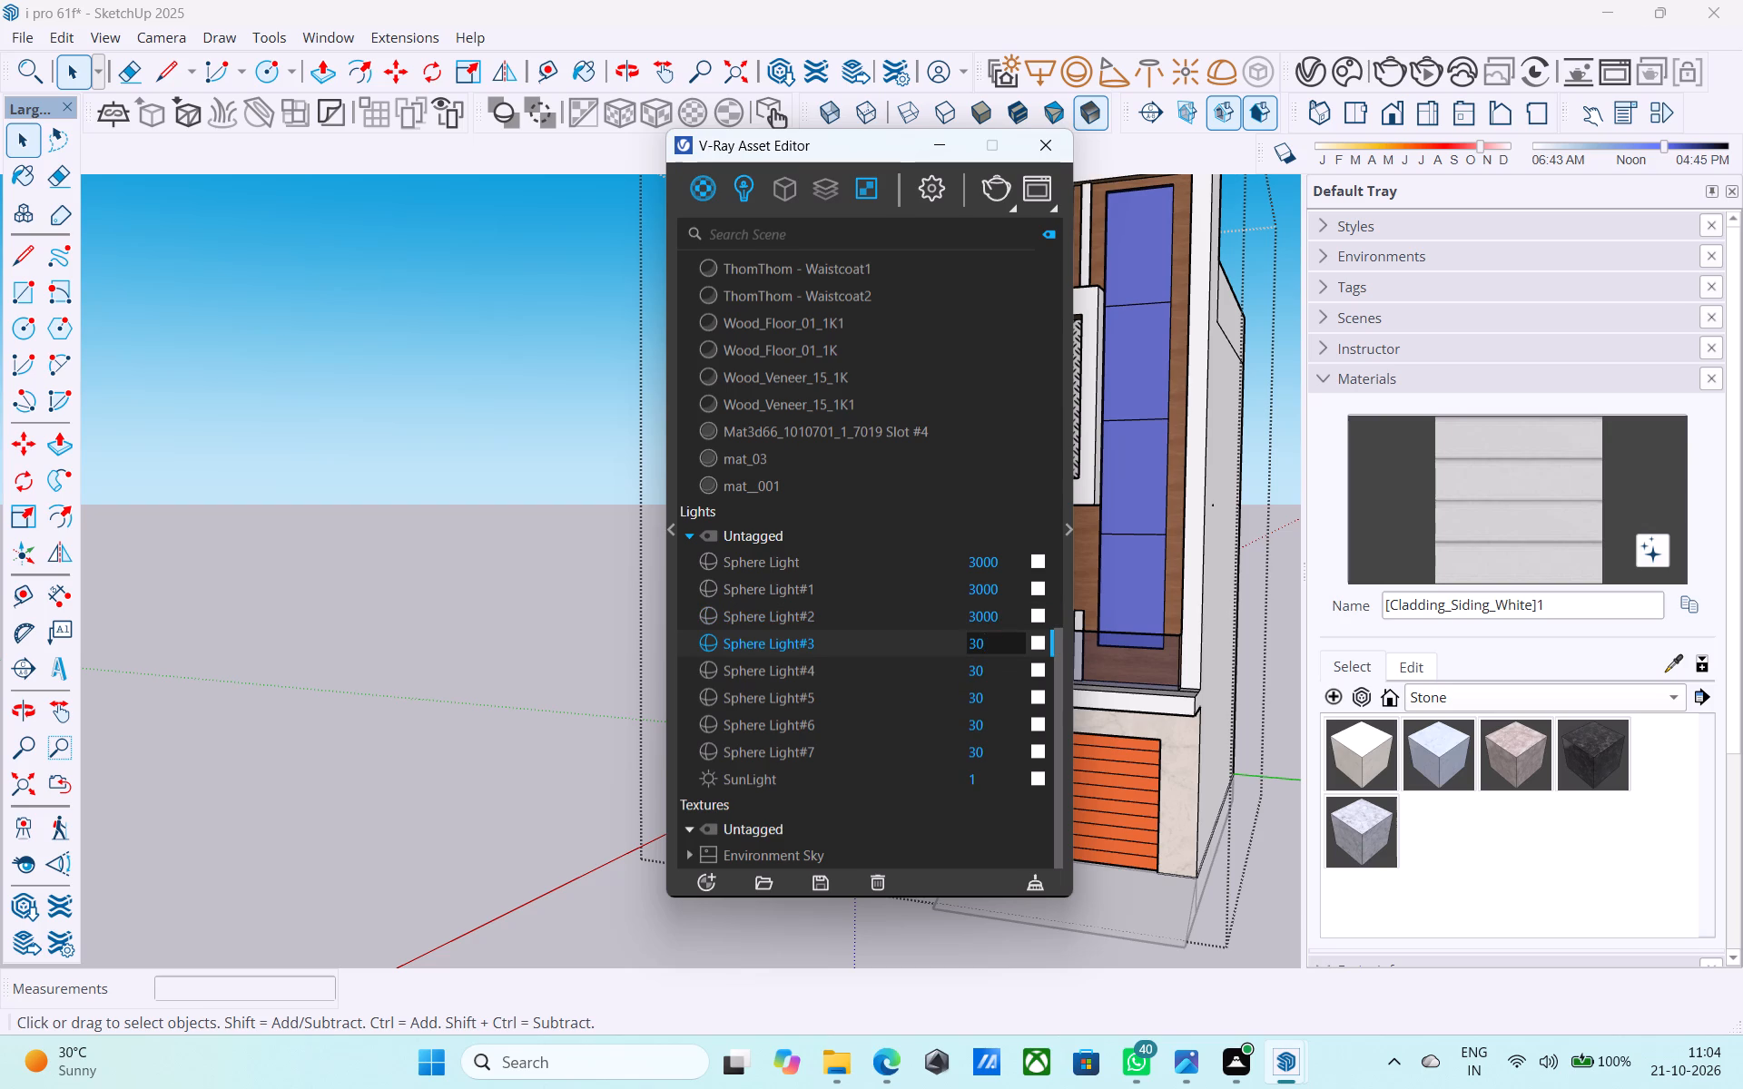
type("00")
left_click(984, 670)
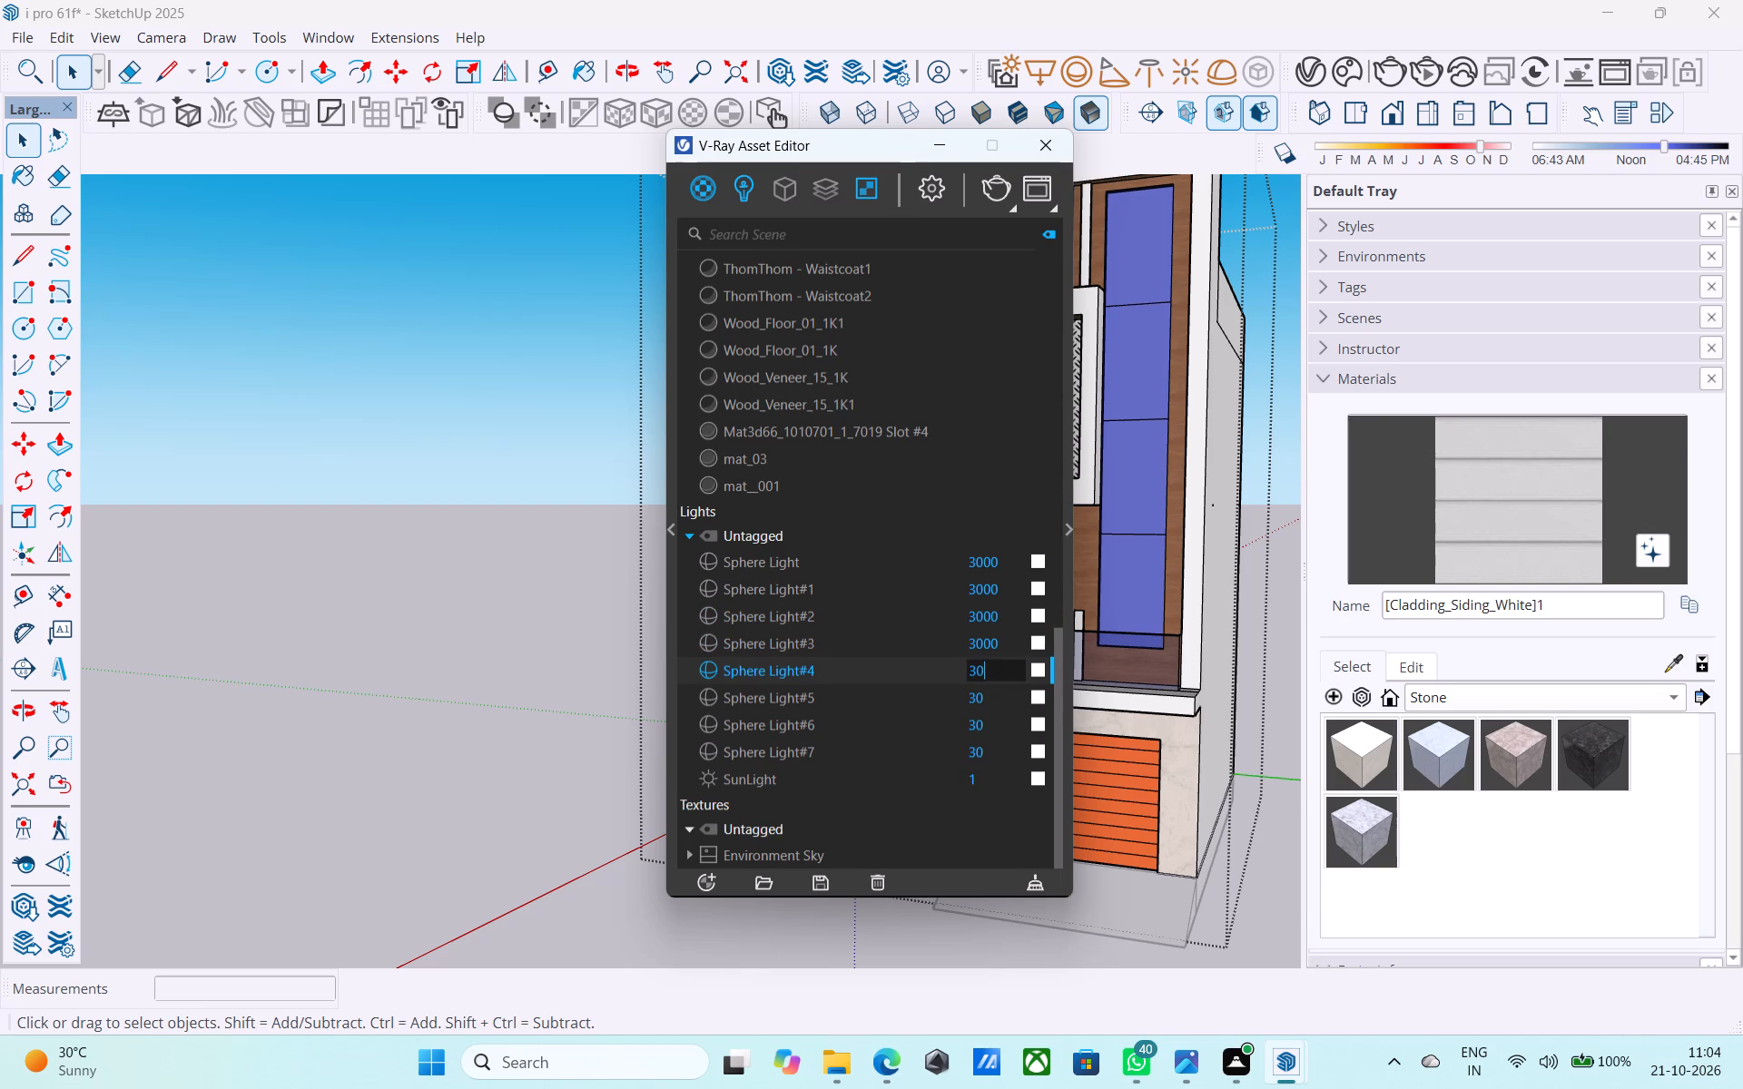
type("00")
Raise the intensity of Sphere Light#5, Sphere Light#6 and Sphere Light#7 to 3000.
left_click(993, 713)
left_click(990, 700)
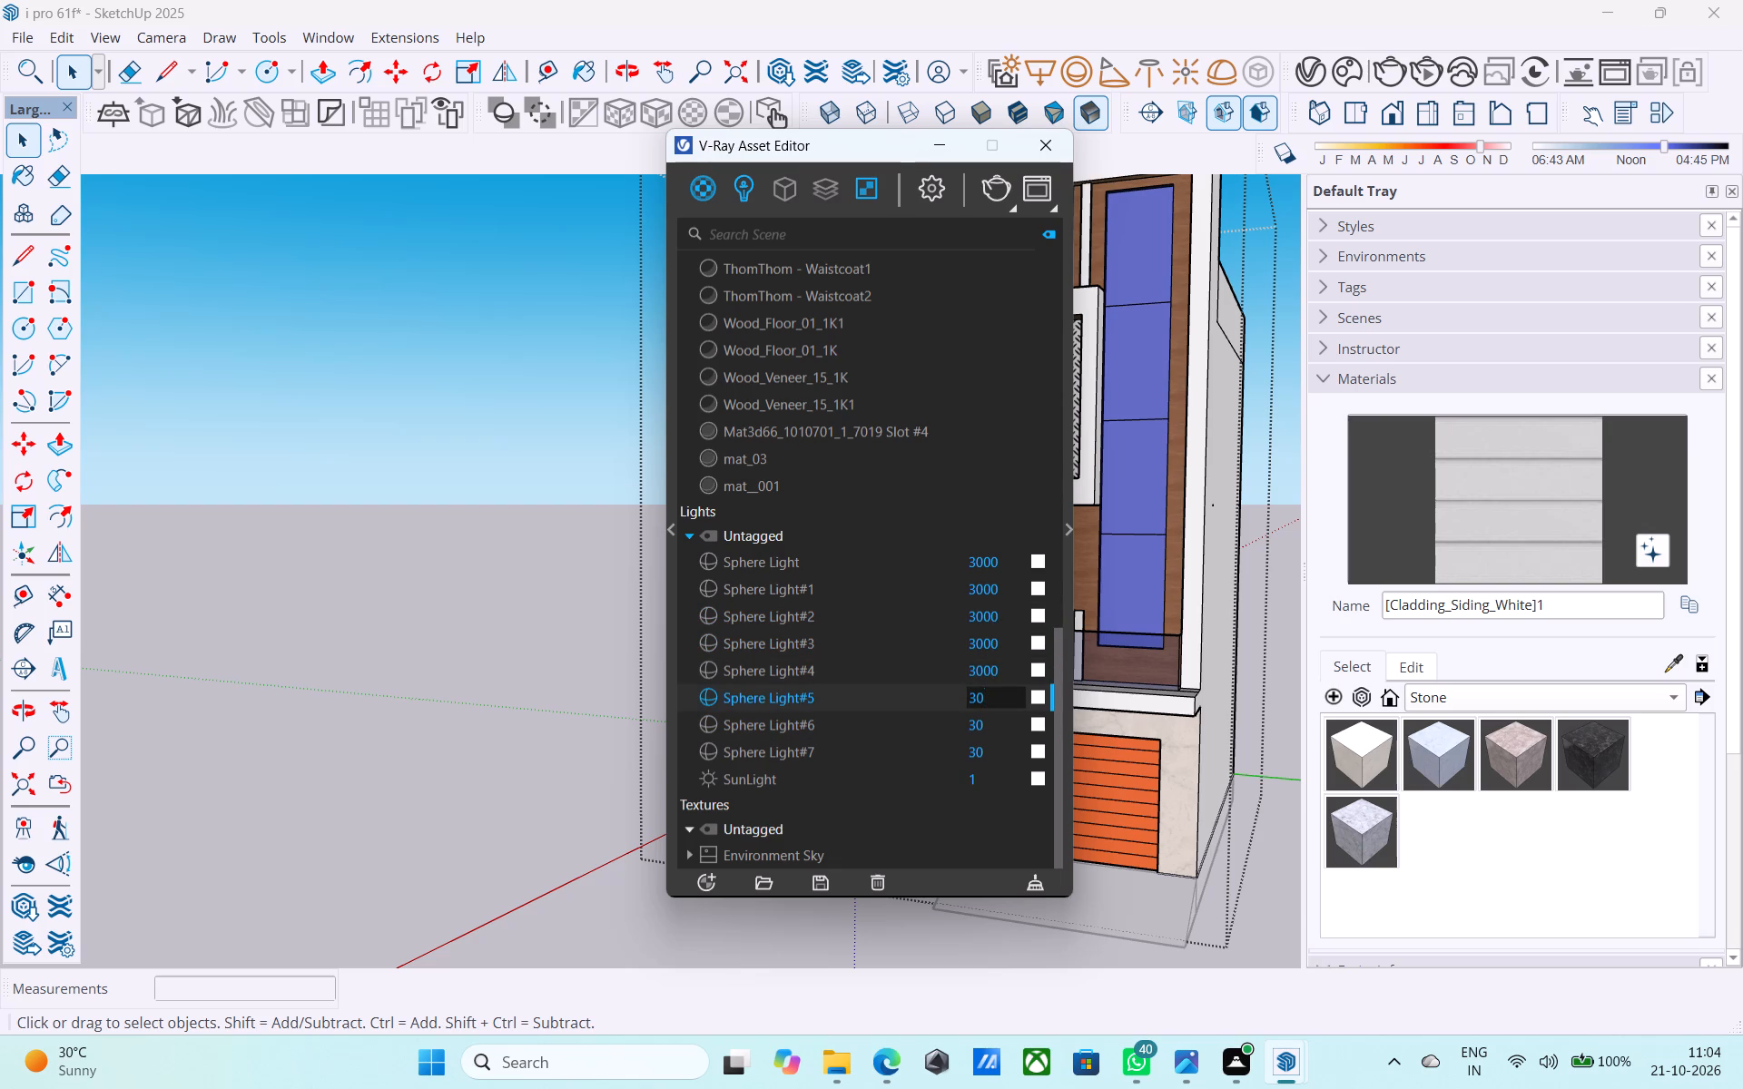
key("0")
key("0")
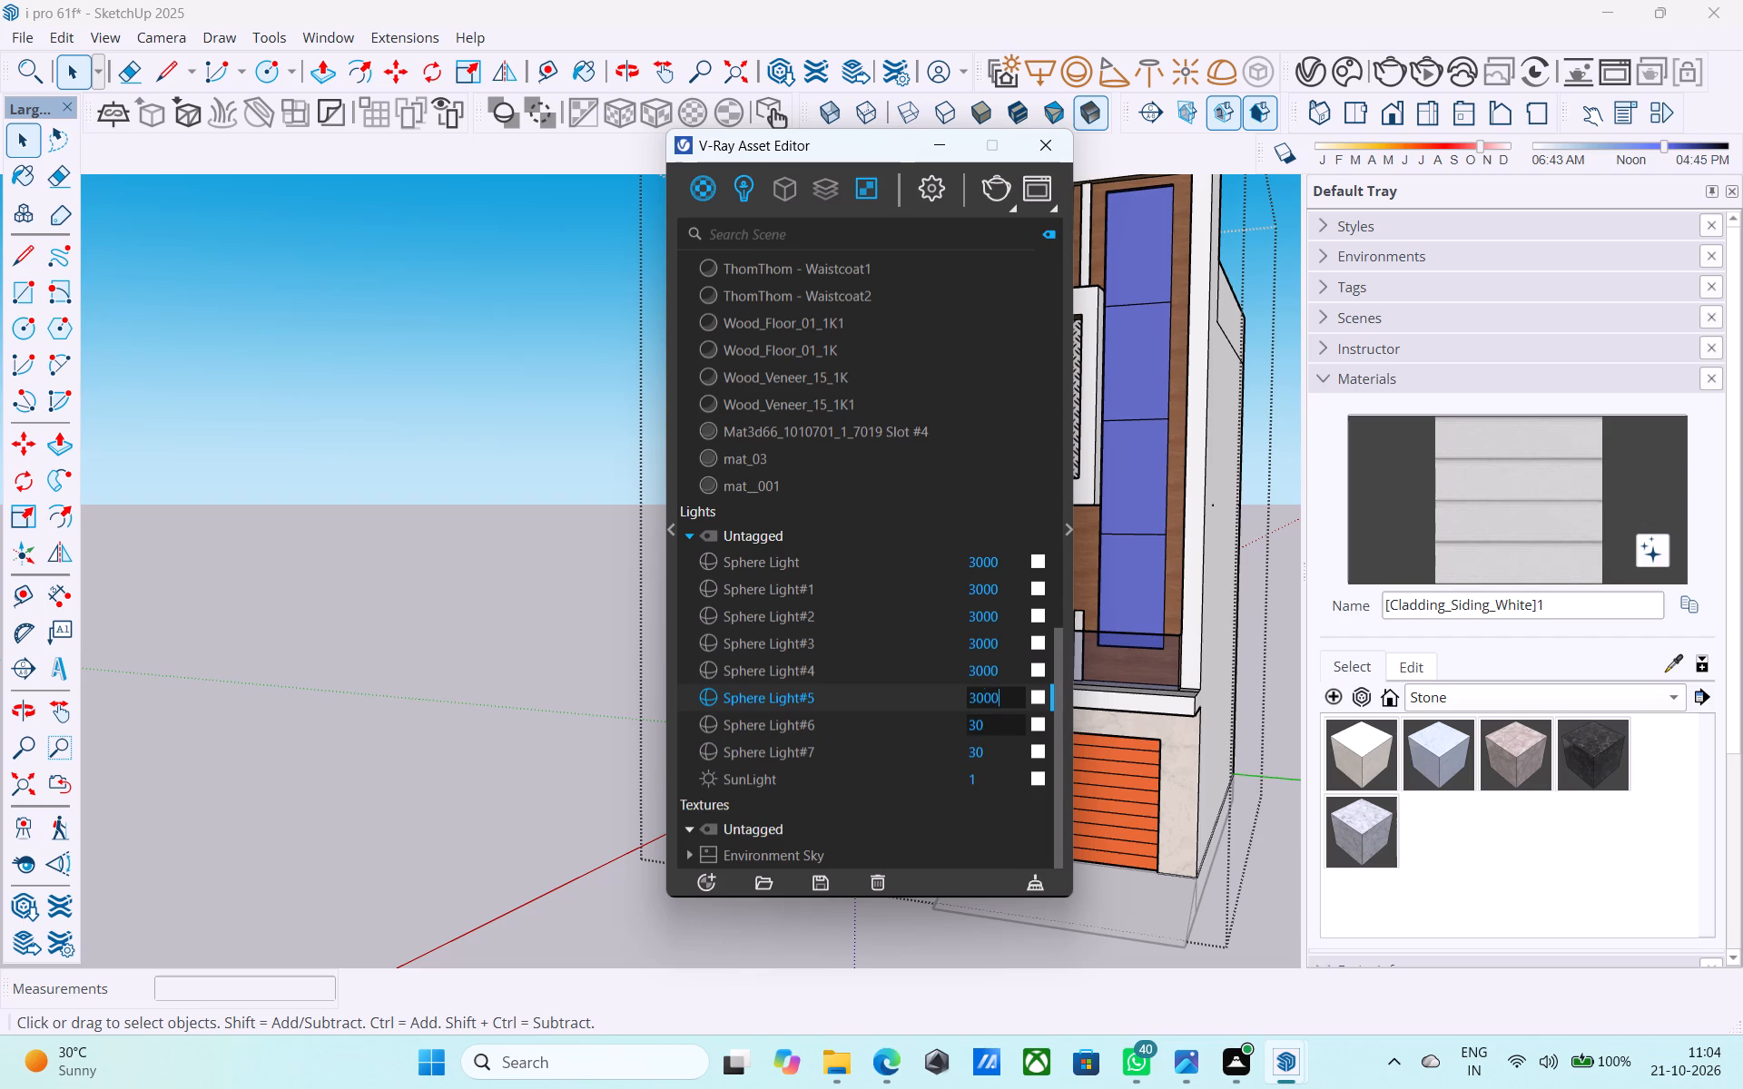
left_click(994, 728)
type("00")
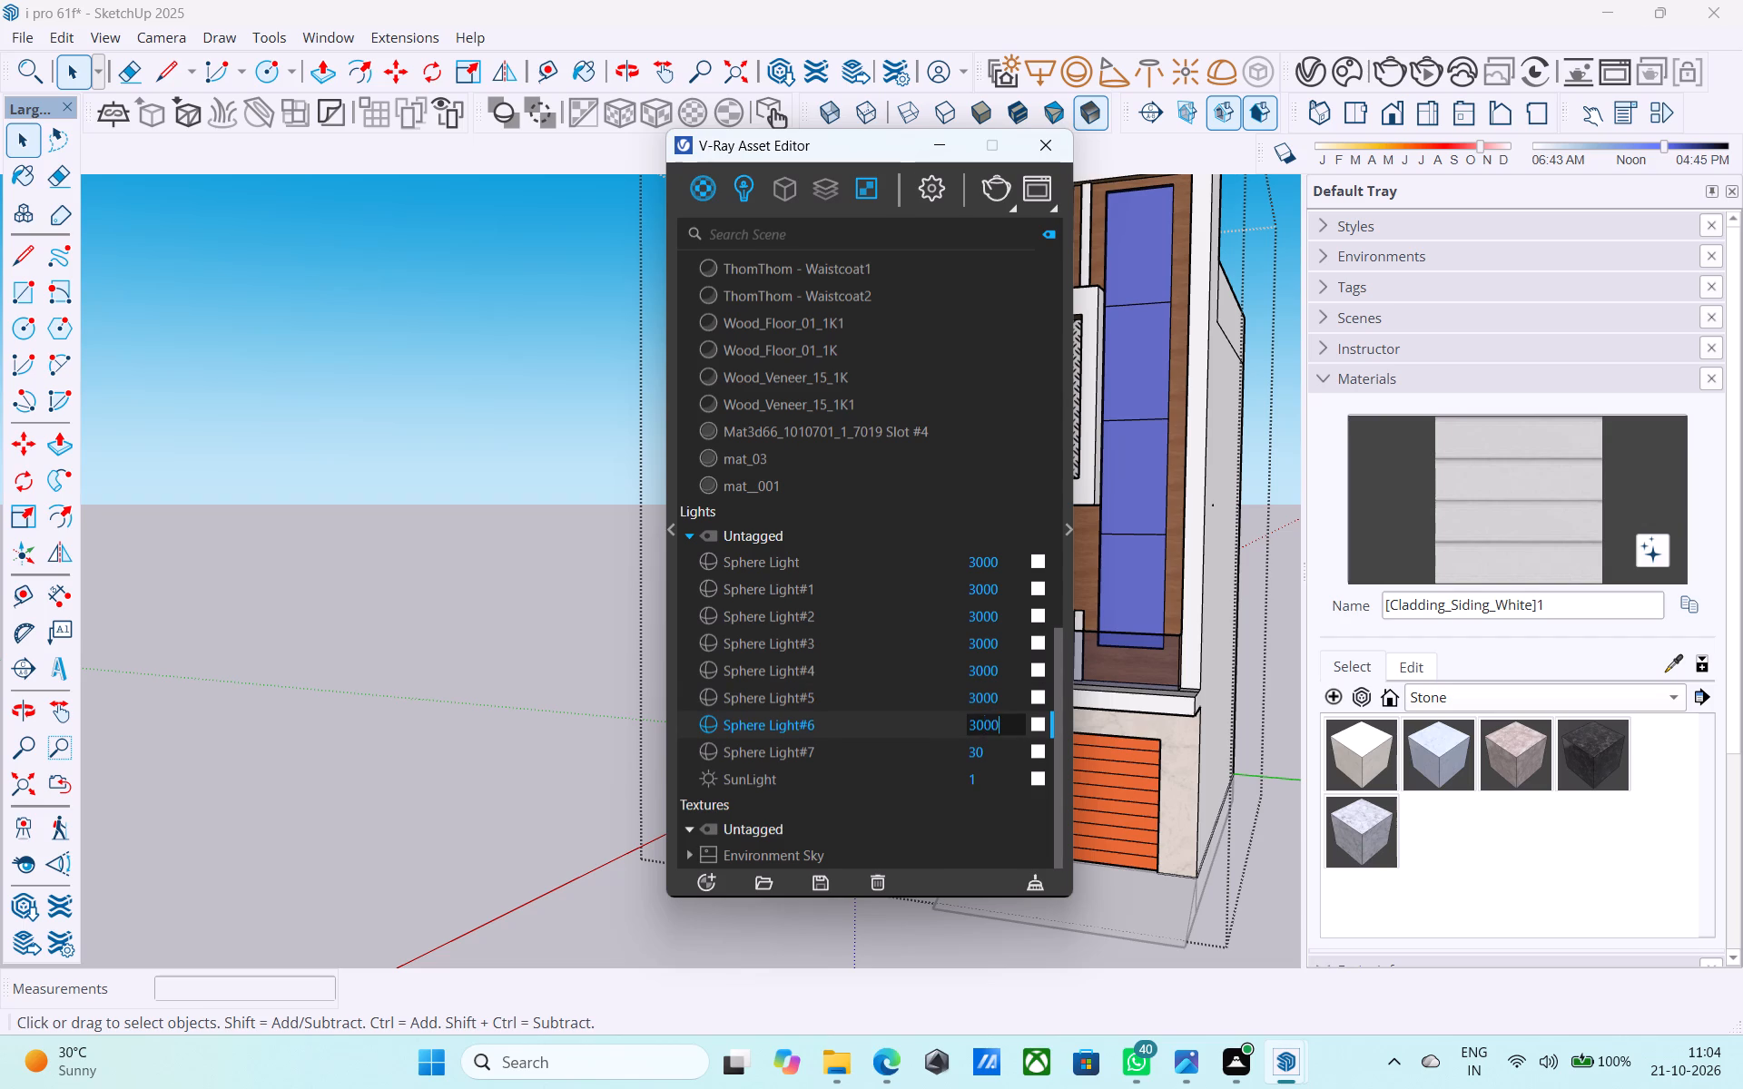
left_click(1001, 749)
type("00")
Give Sphere Light and Sphere Light#1 to #3 the saved golden-yellow colour, RGB 0.972, 0.862, 0.113.
left_click_drag(887, 152, 472, 145)
left_click(625, 559)
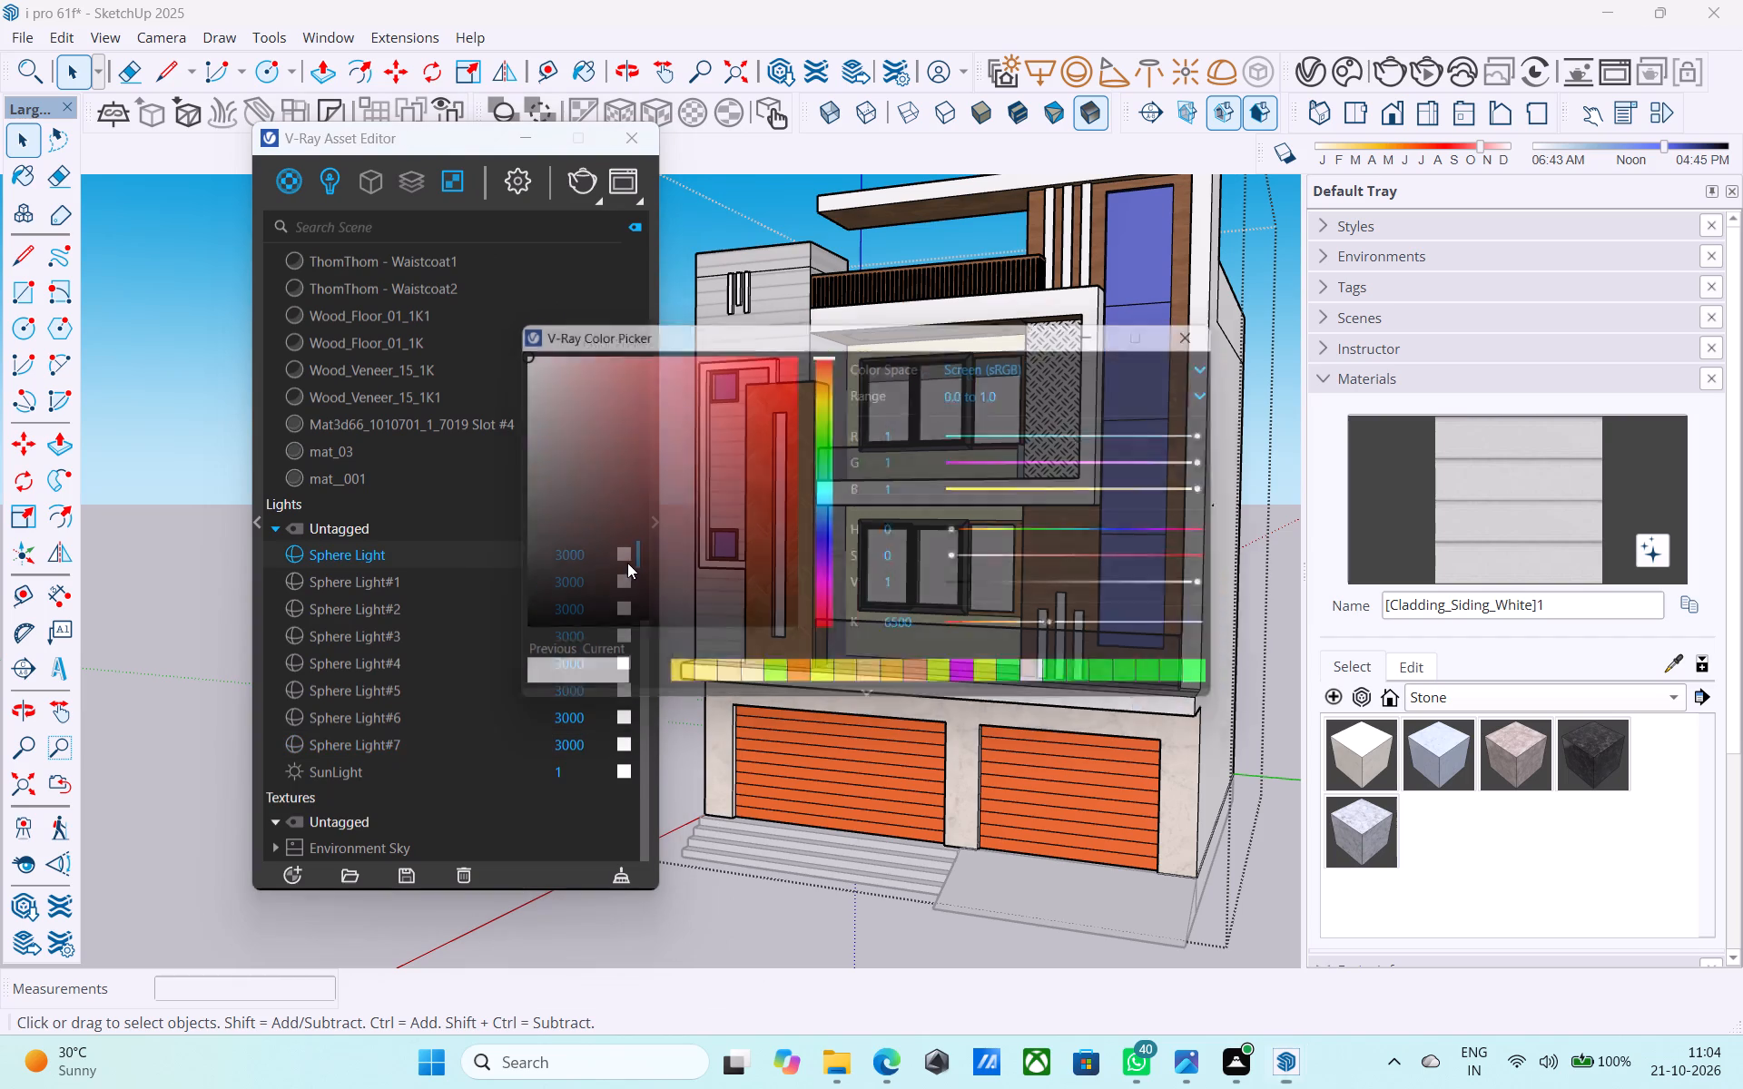
left_click_drag(878, 329, 1153, 236)
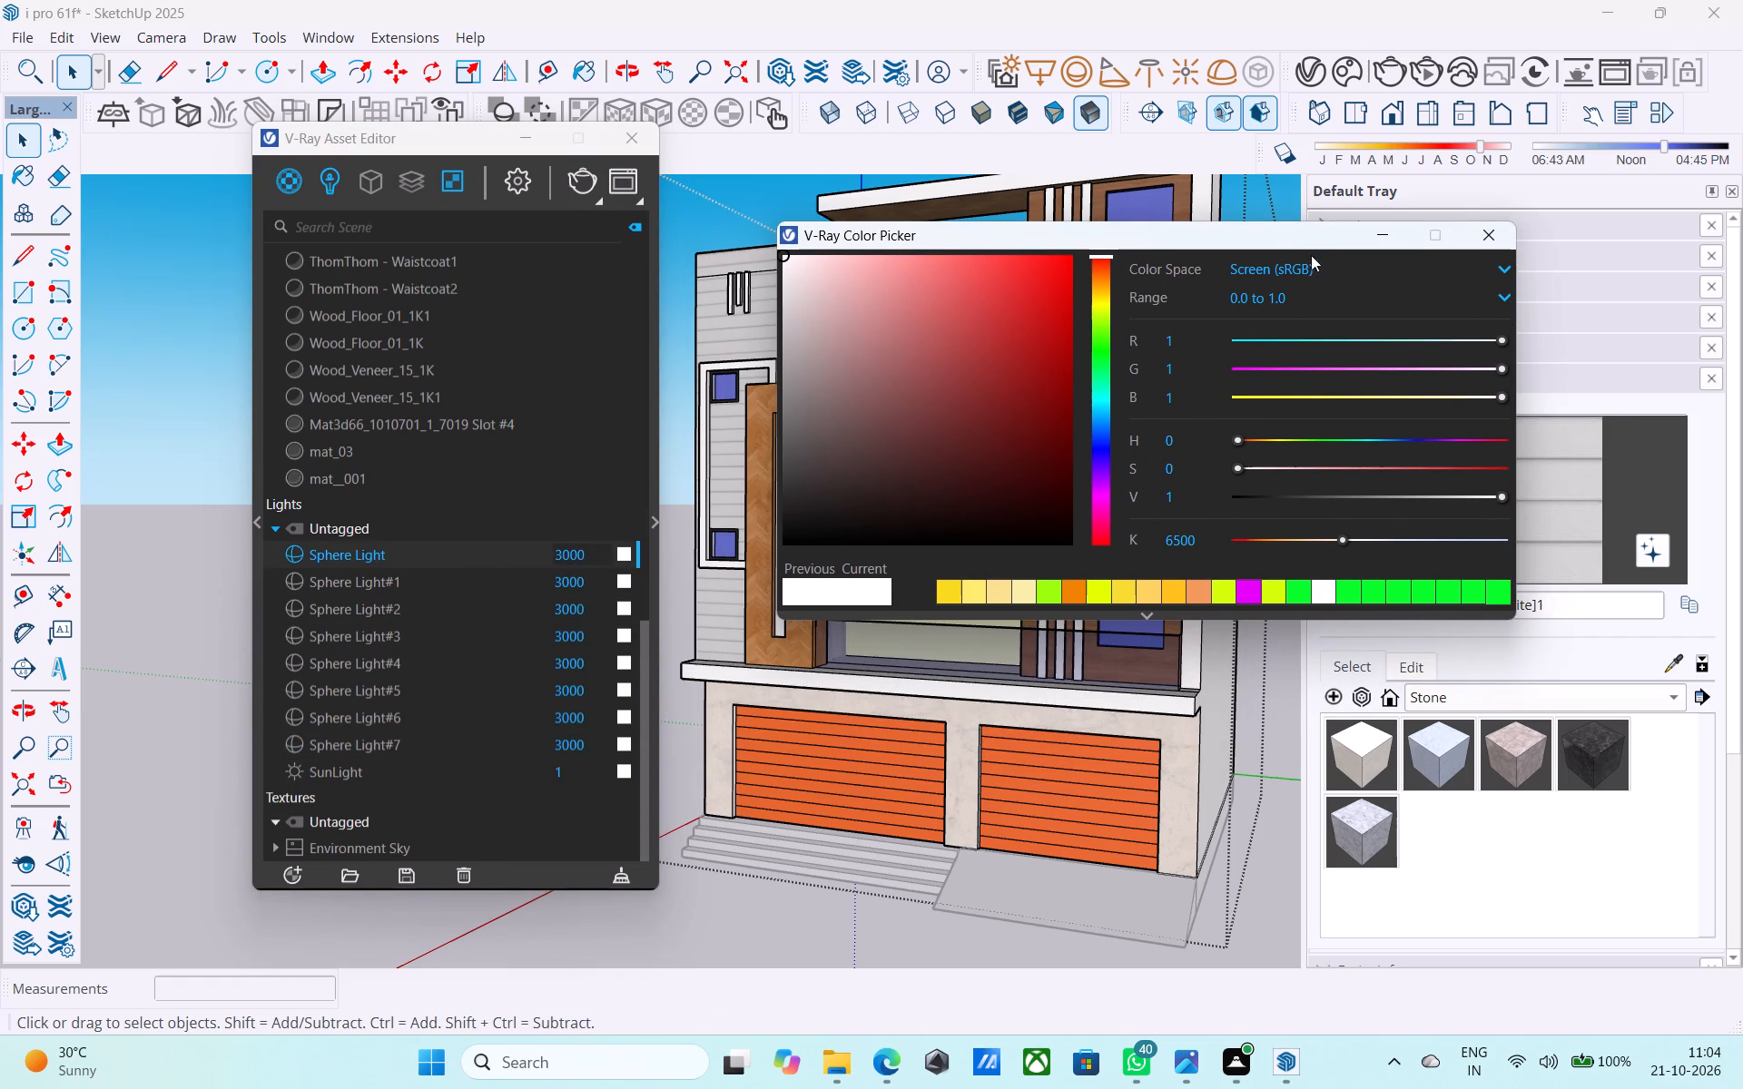
left_click(950, 595)
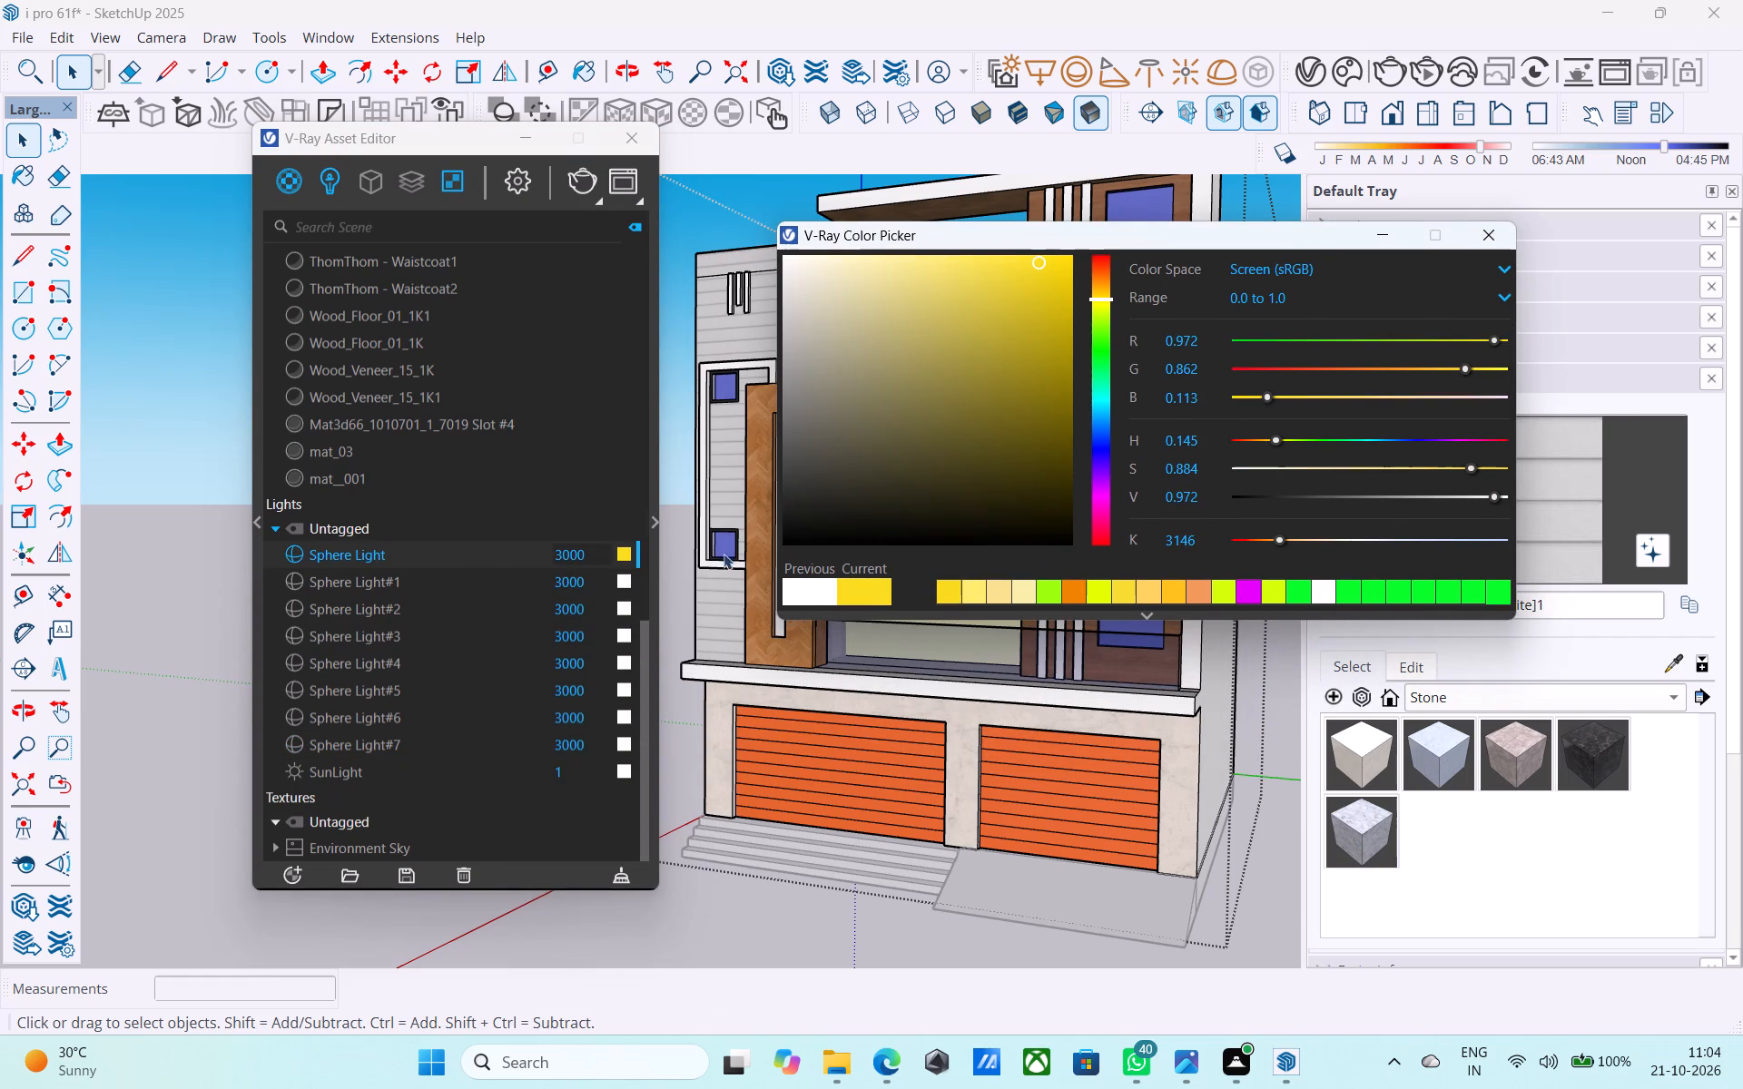
left_click(622, 581)
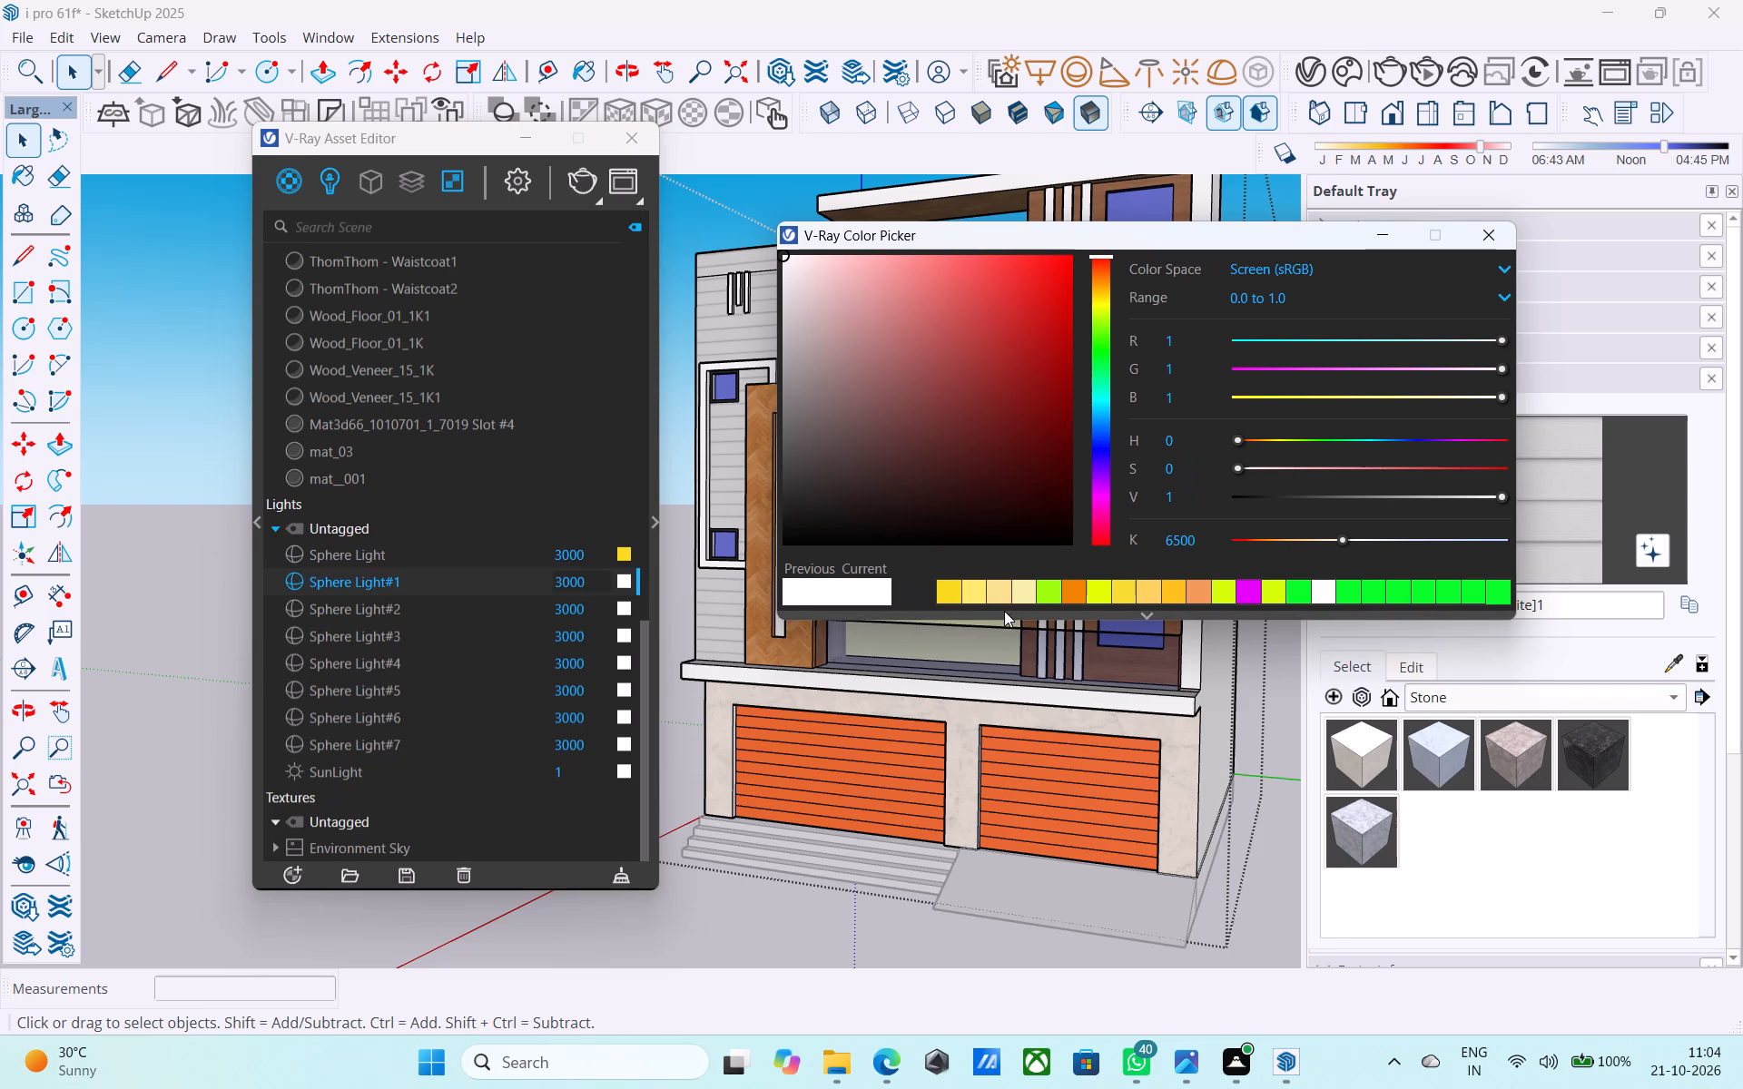
left_click(953, 589)
left_click(619, 608)
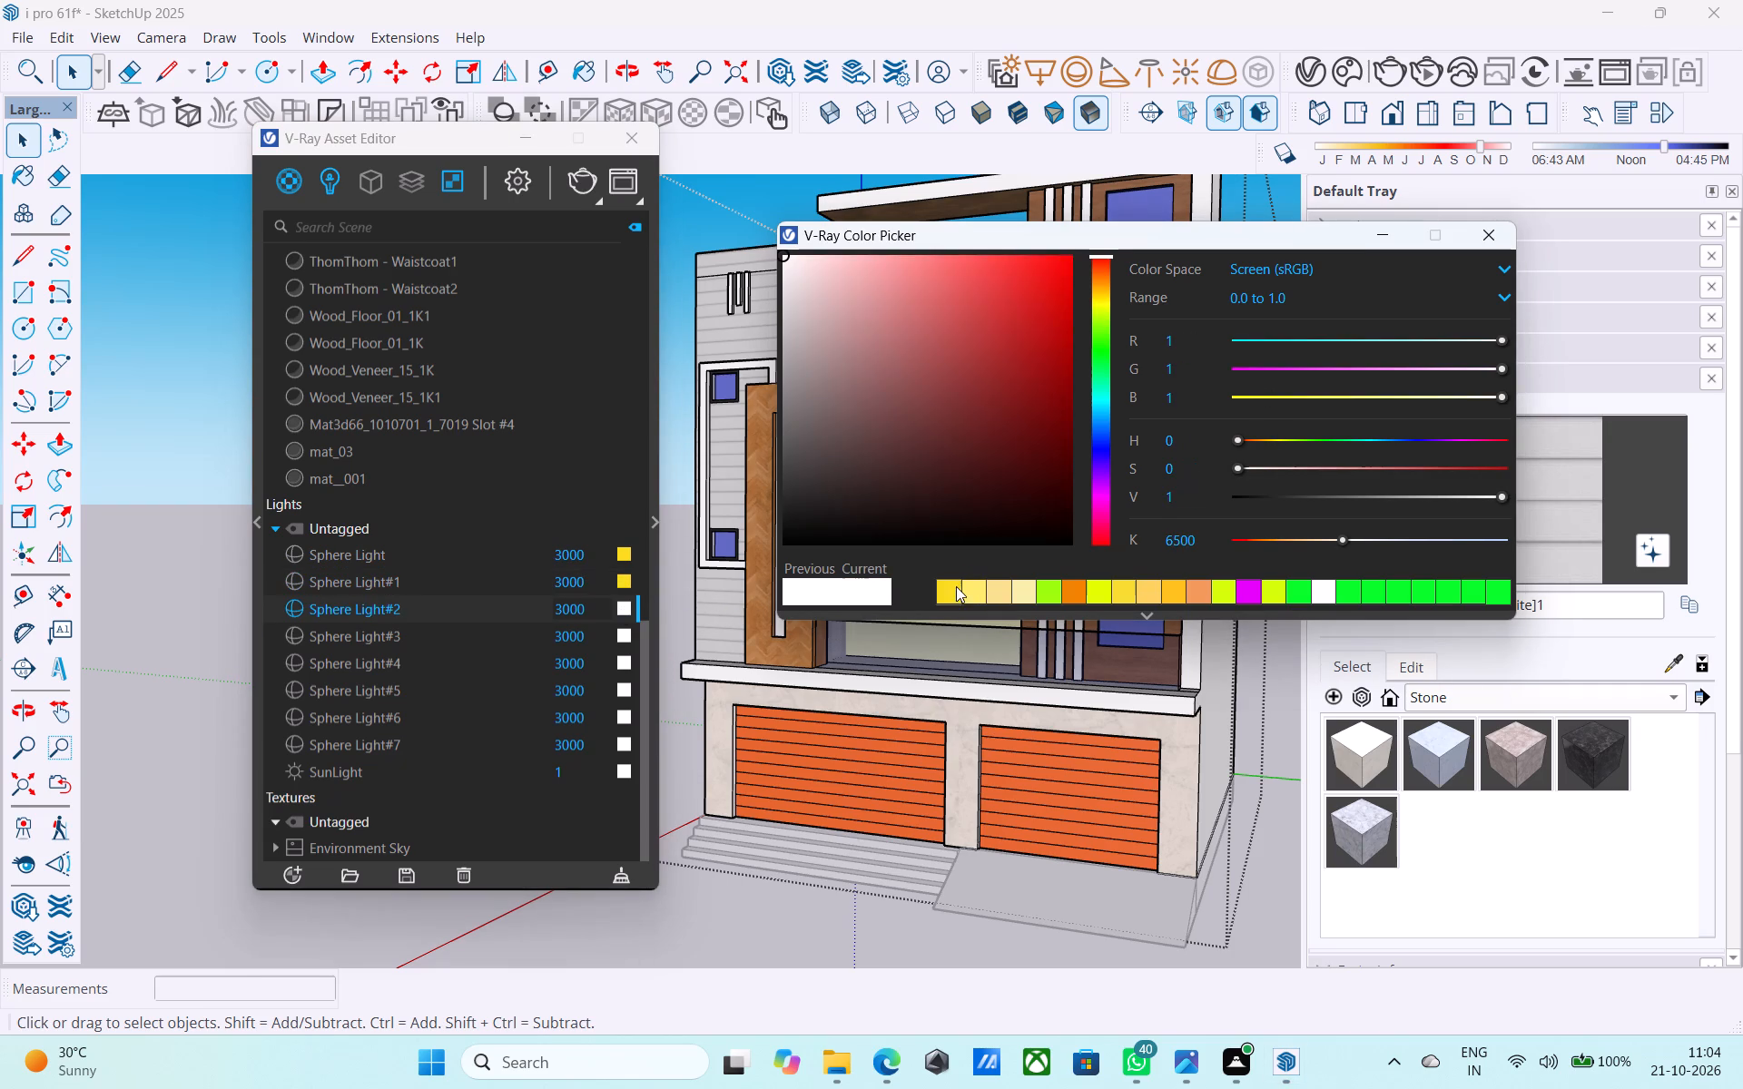
left_click(949, 598)
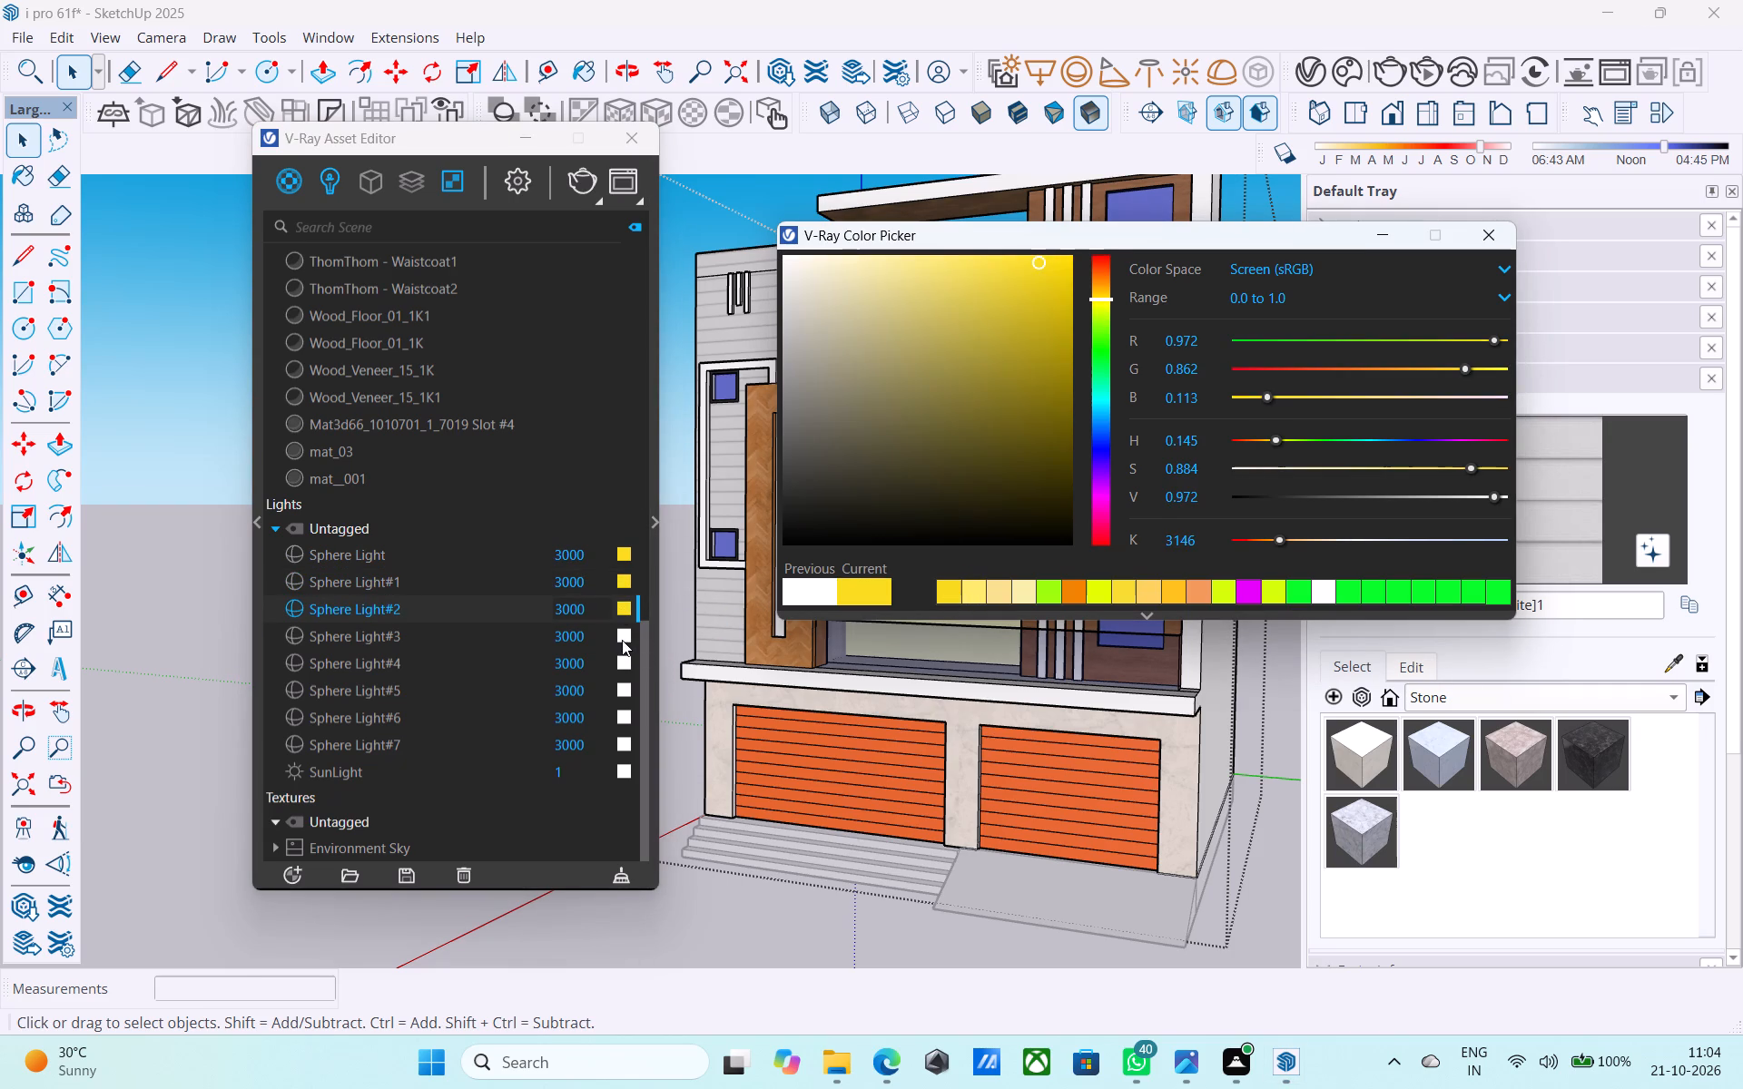
left_click(623, 640)
left_click(945, 594)
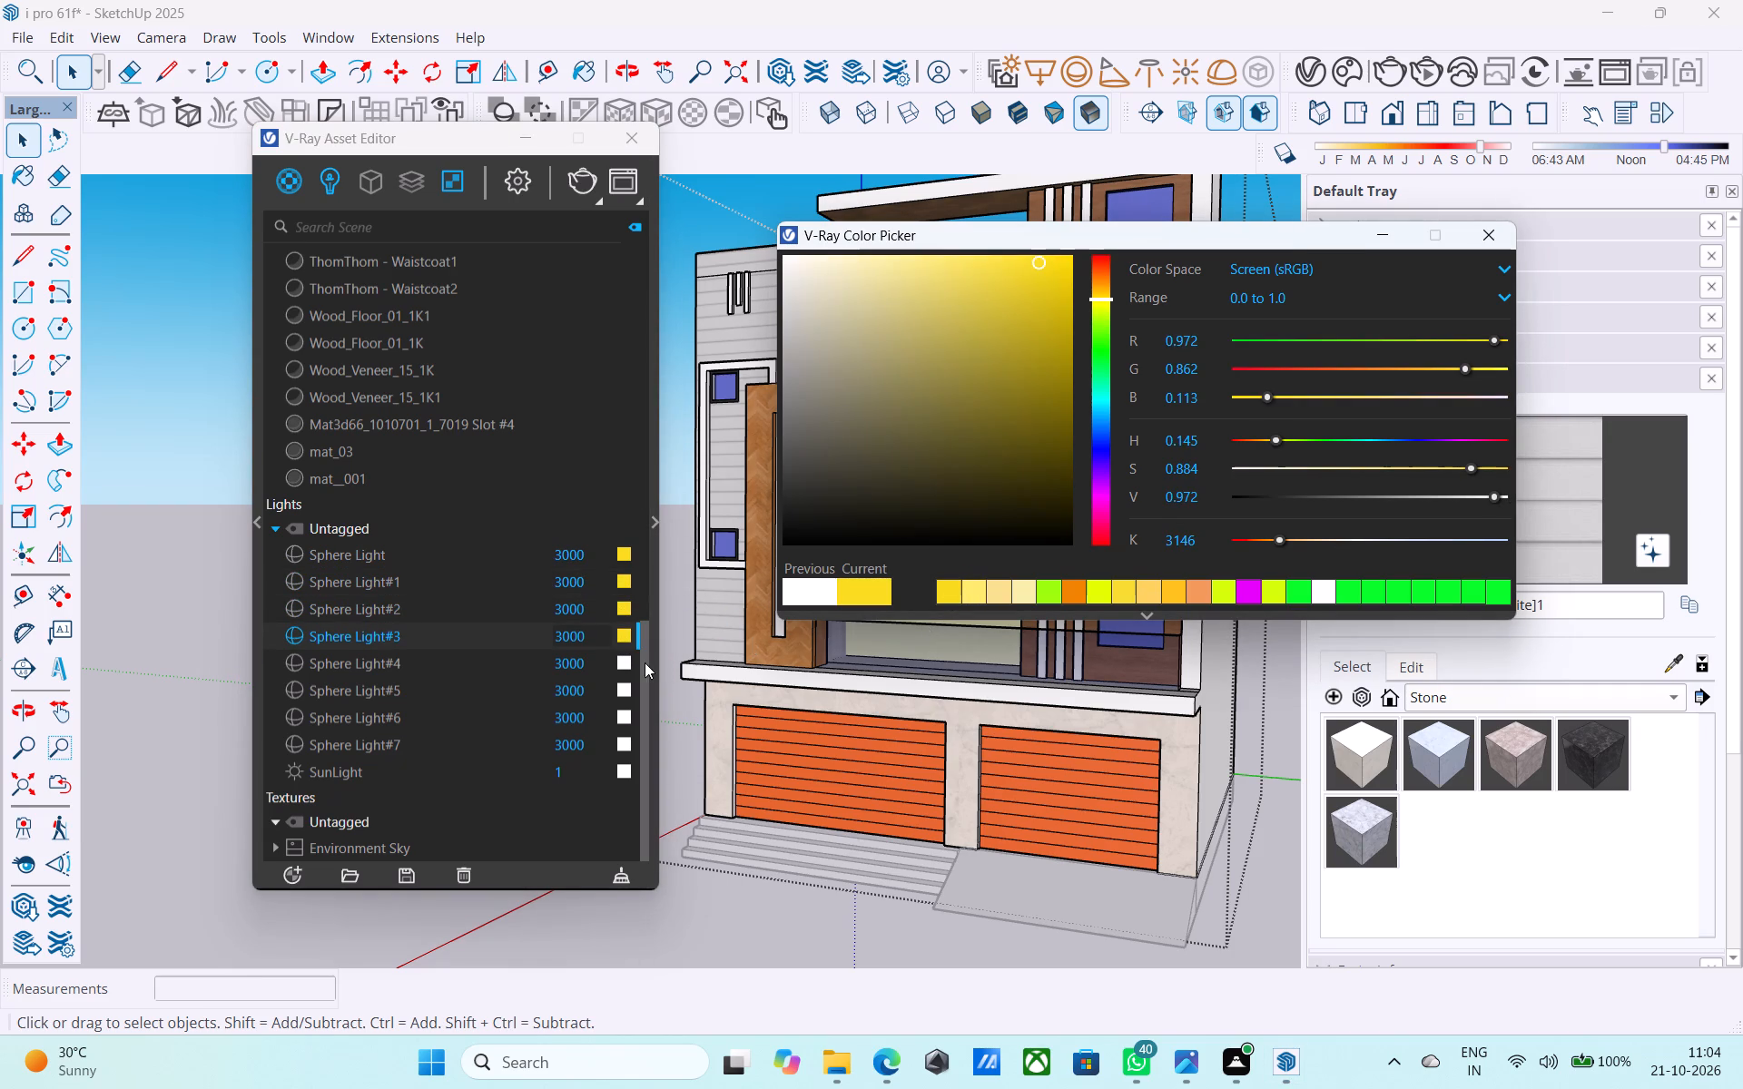
Apply the same golden-yellow colour to Sphere Light#4 through Sphere Light#7 and close the colour picker.
left_click(619, 661)
left_click(951, 601)
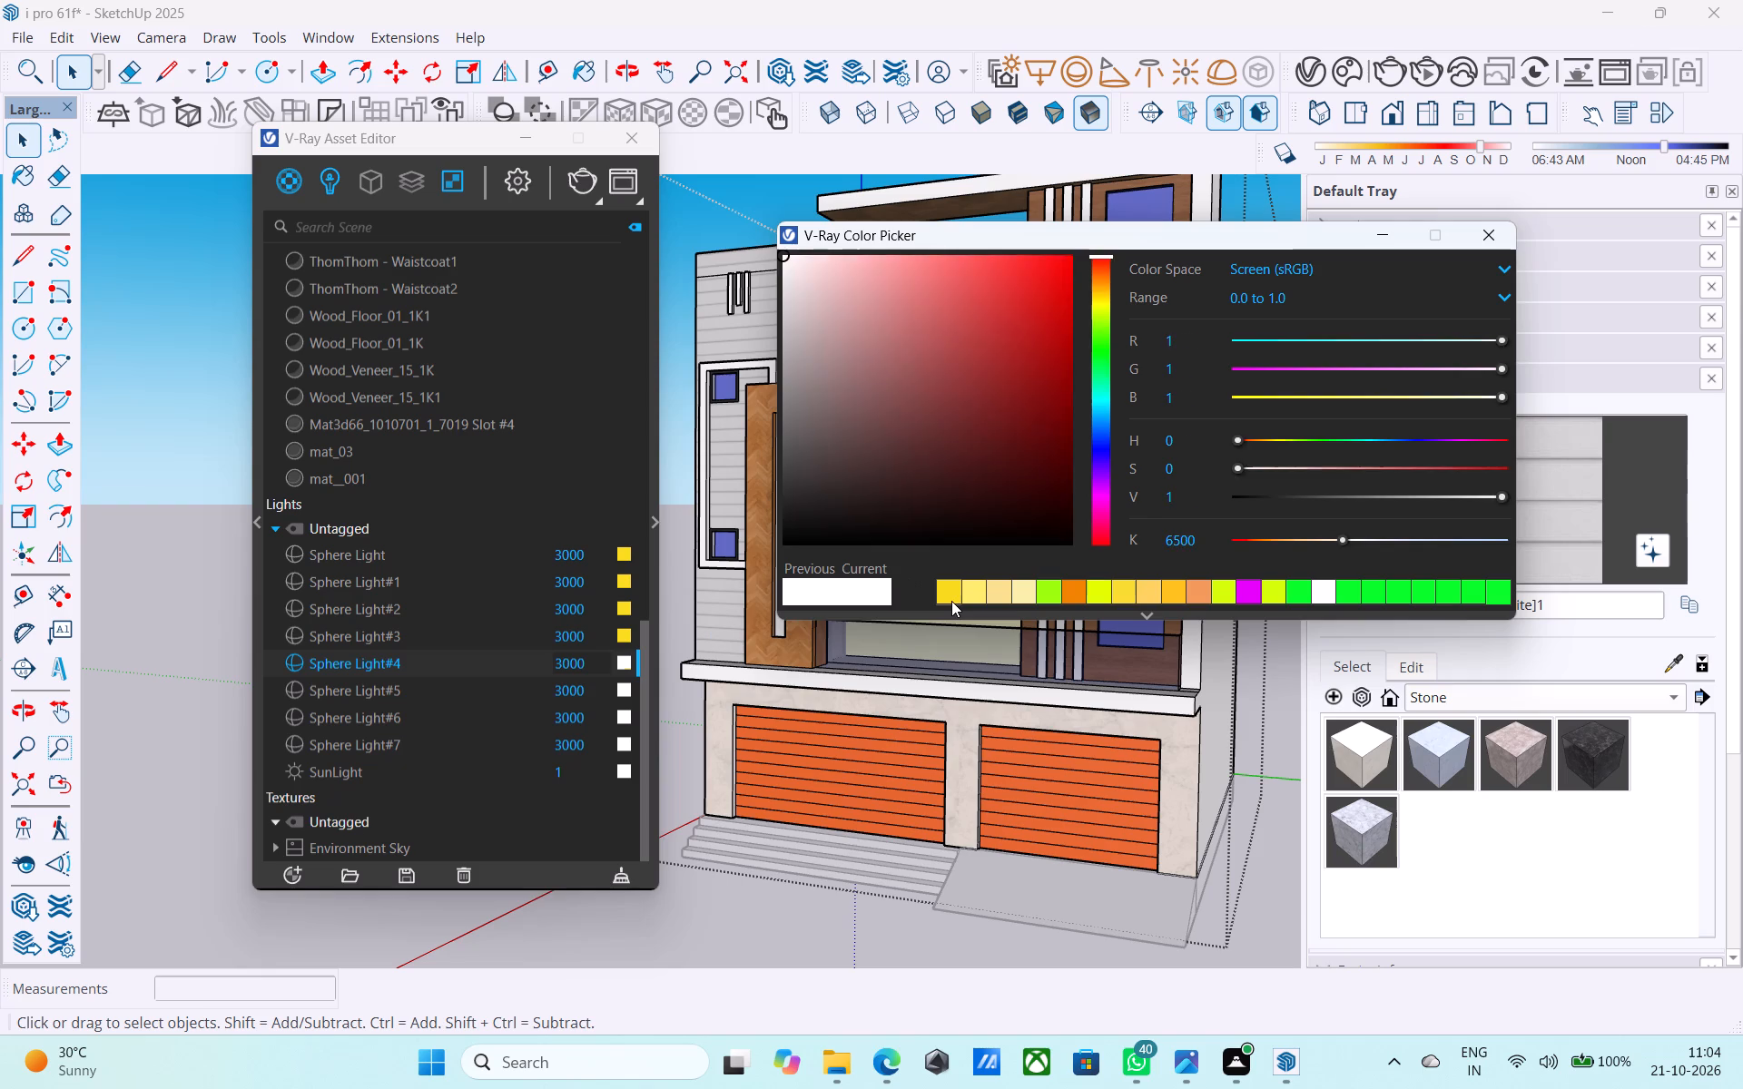
left_click(625, 690)
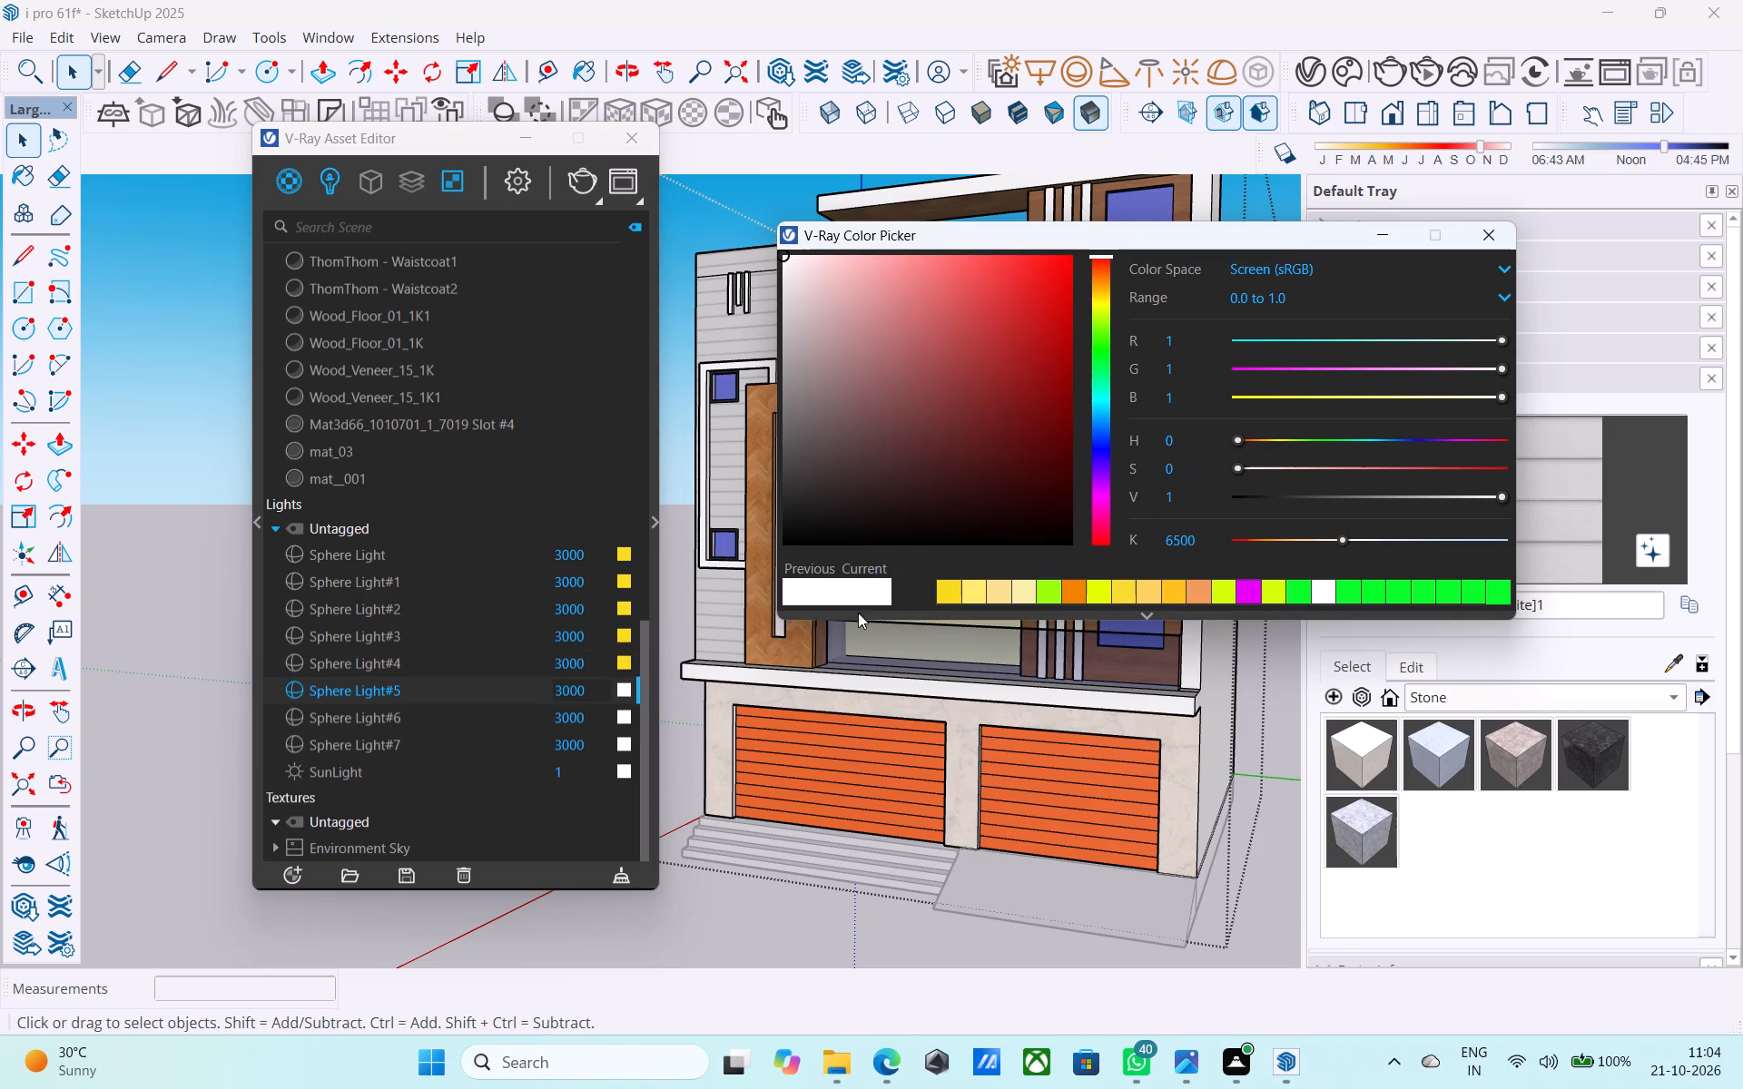
left_click(947, 594)
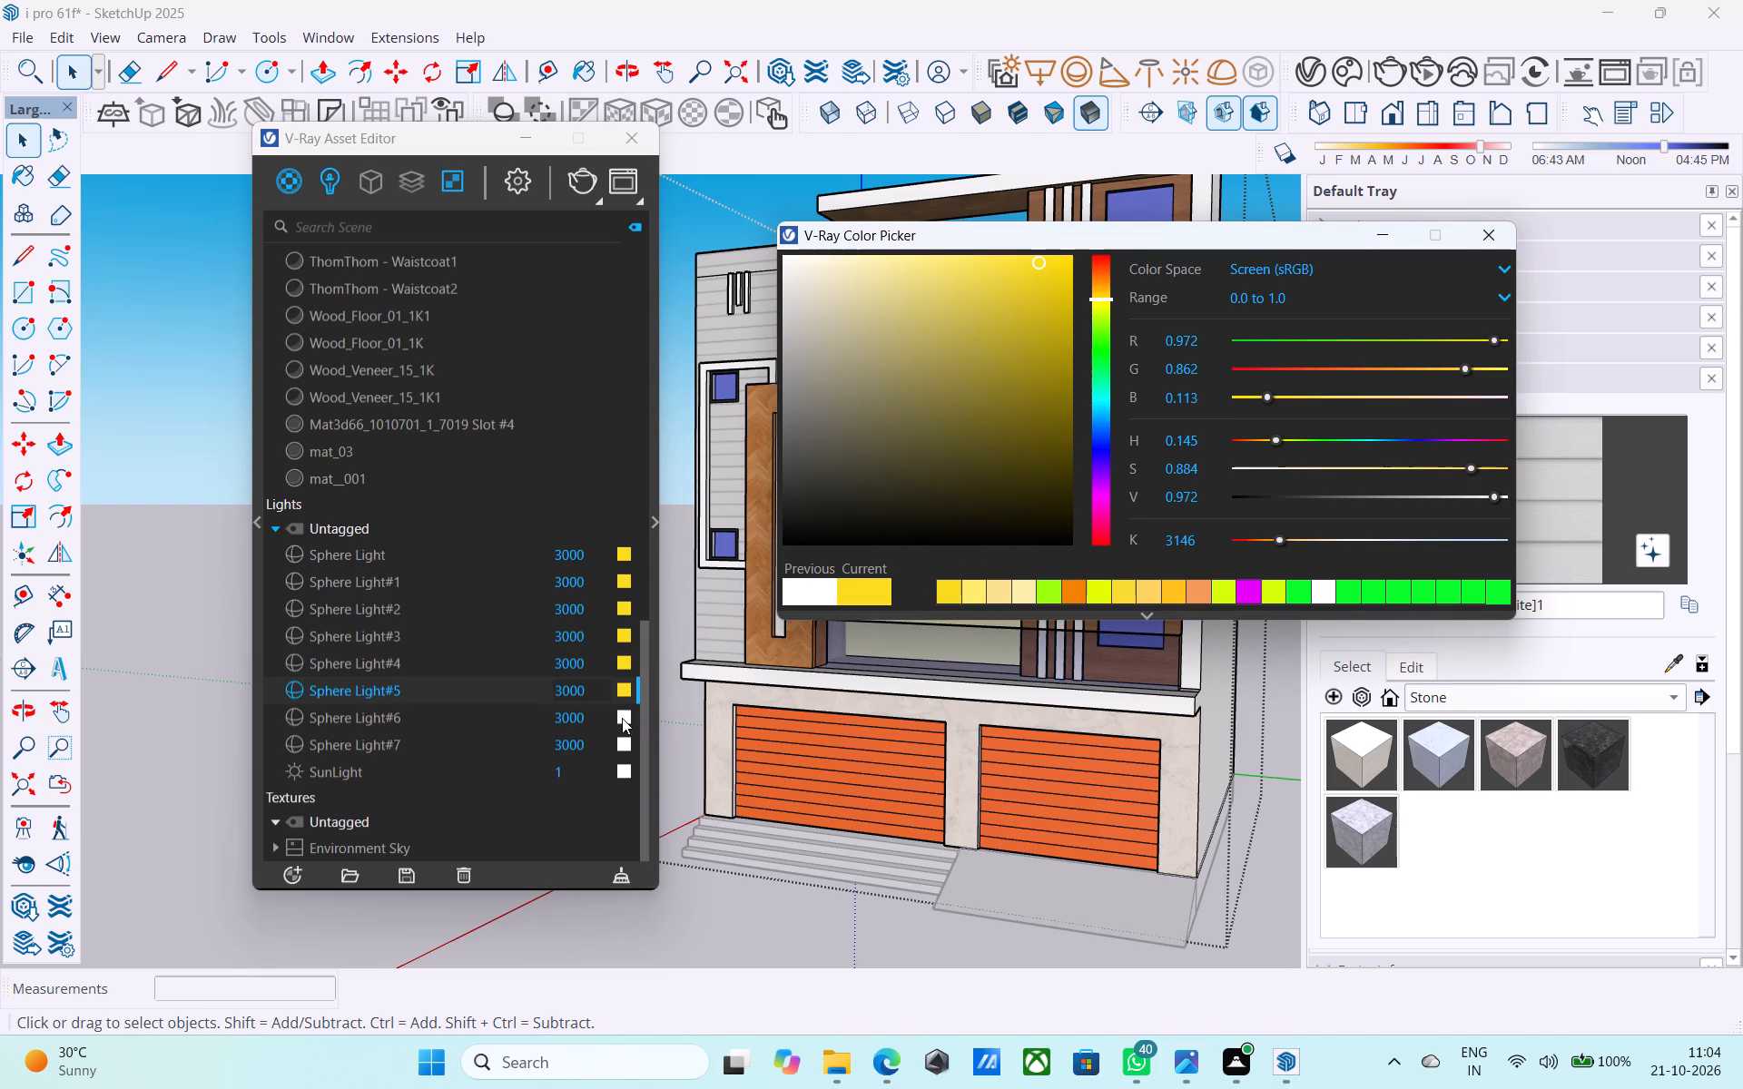
left_click(622, 718)
left_click(940, 583)
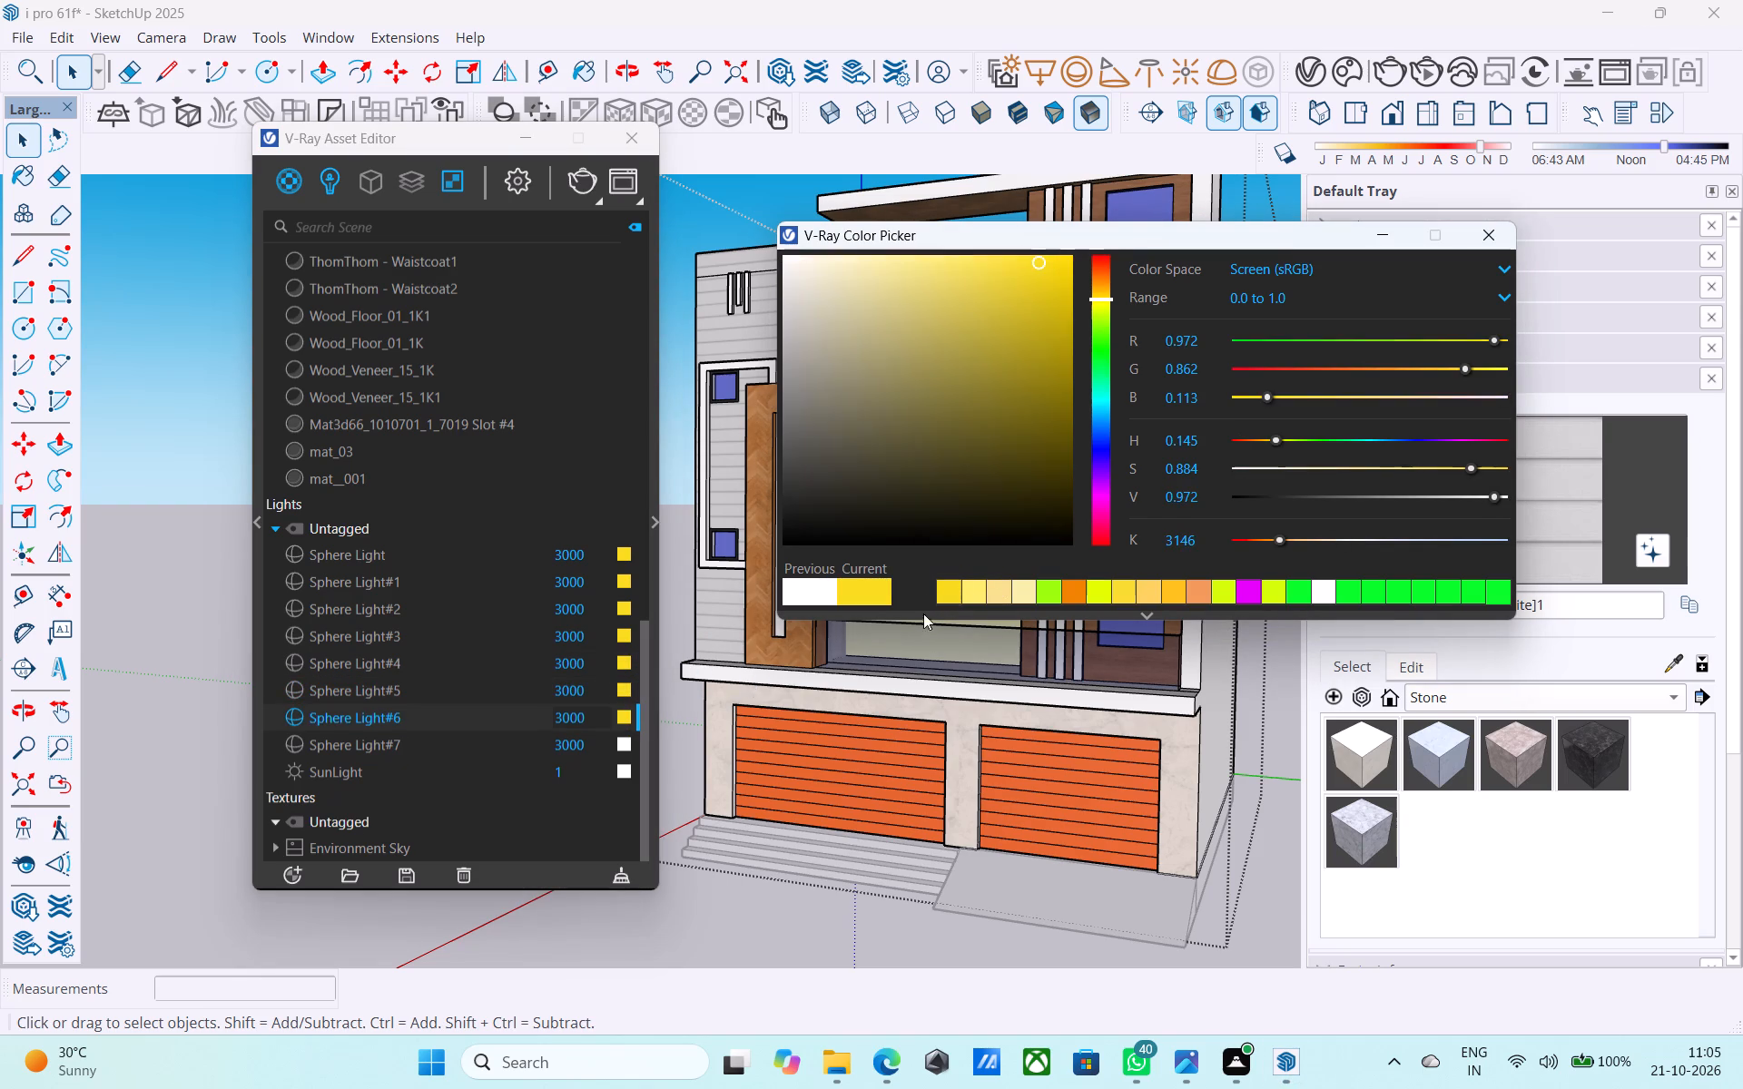
left_click(626, 740)
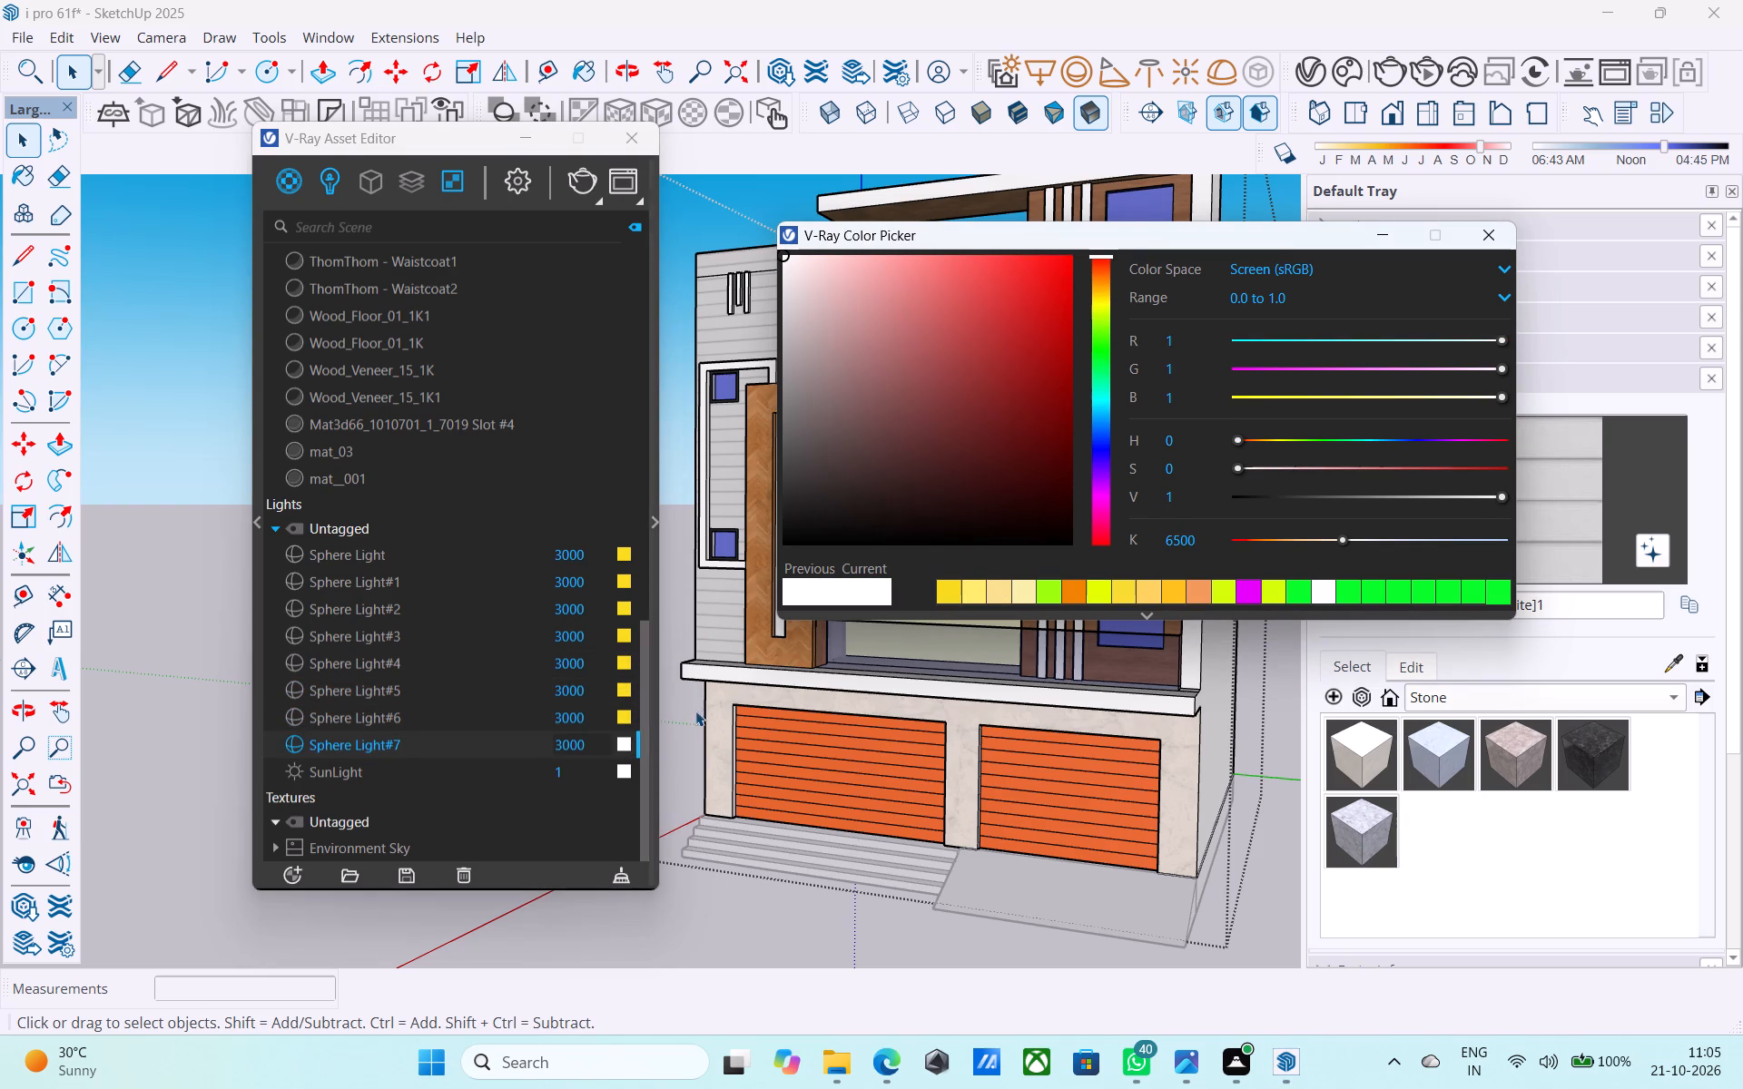
left_click(953, 583)
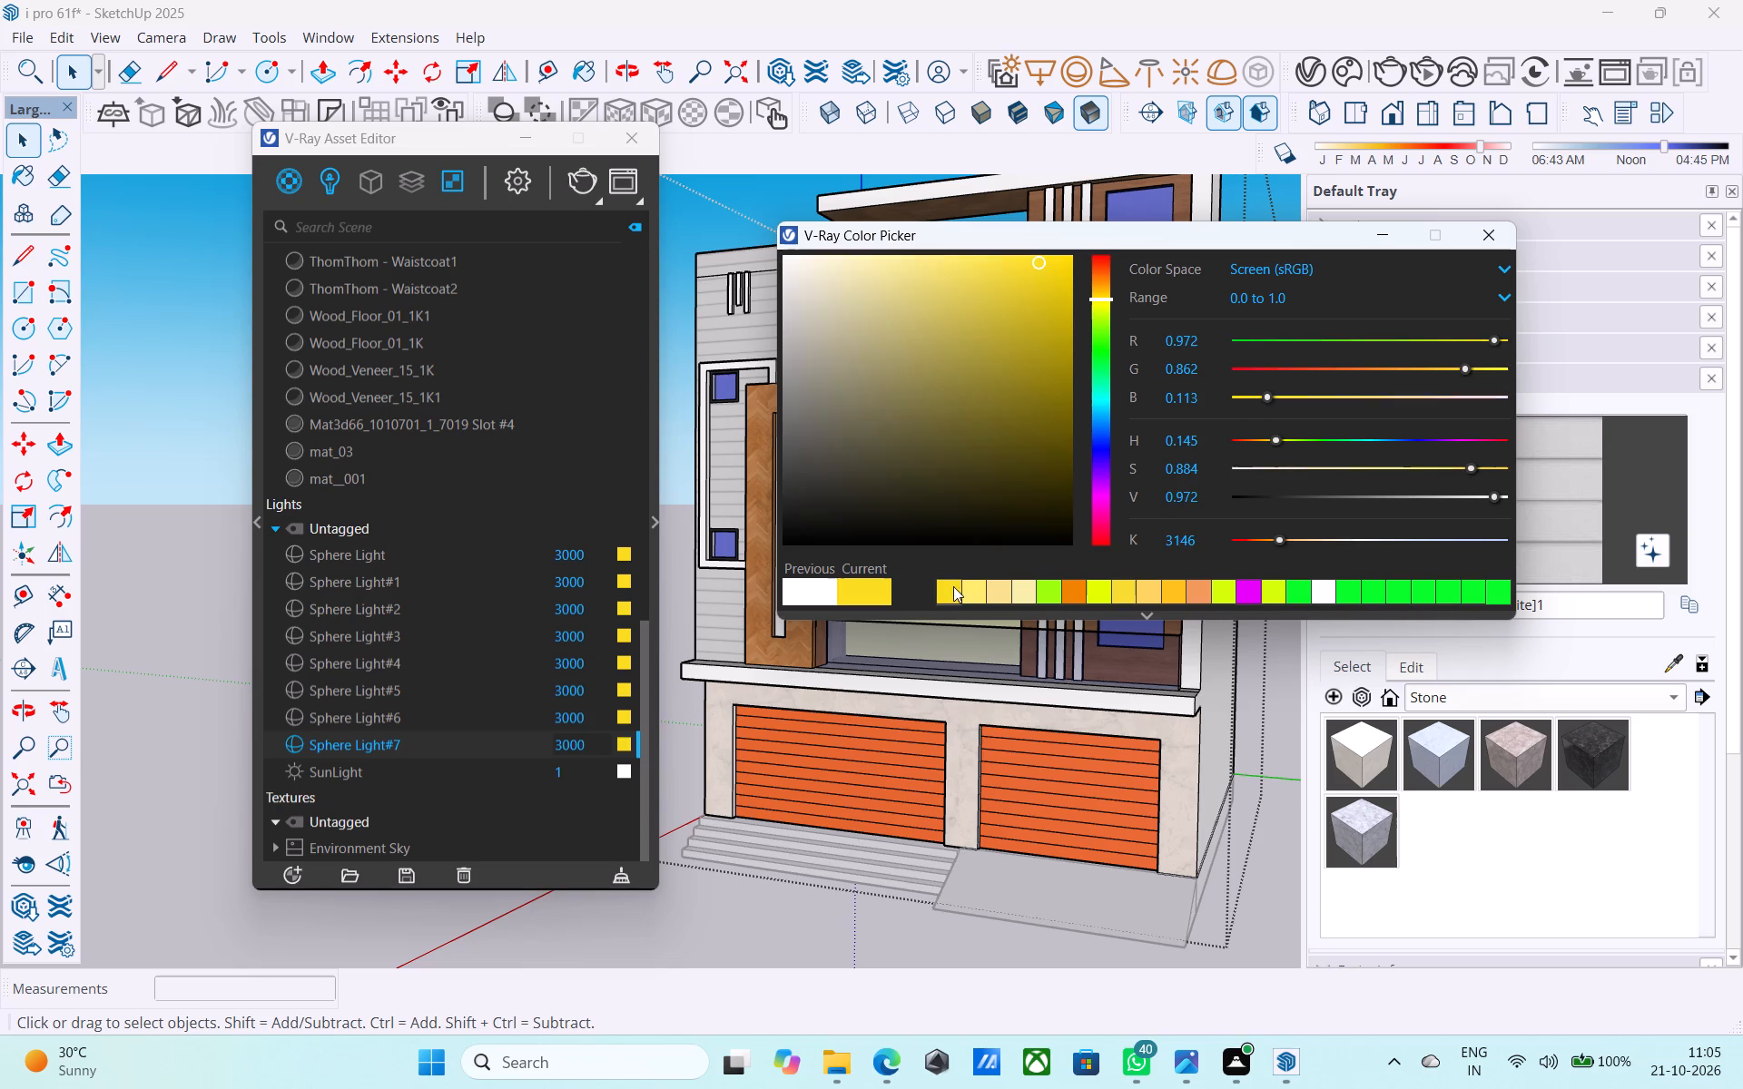
left_click(1492, 243)
Examine the whole house front from several viewpoints, ending on a low, slightly angled view of the full facade.
left_click_drag(470, 135, 470, 133)
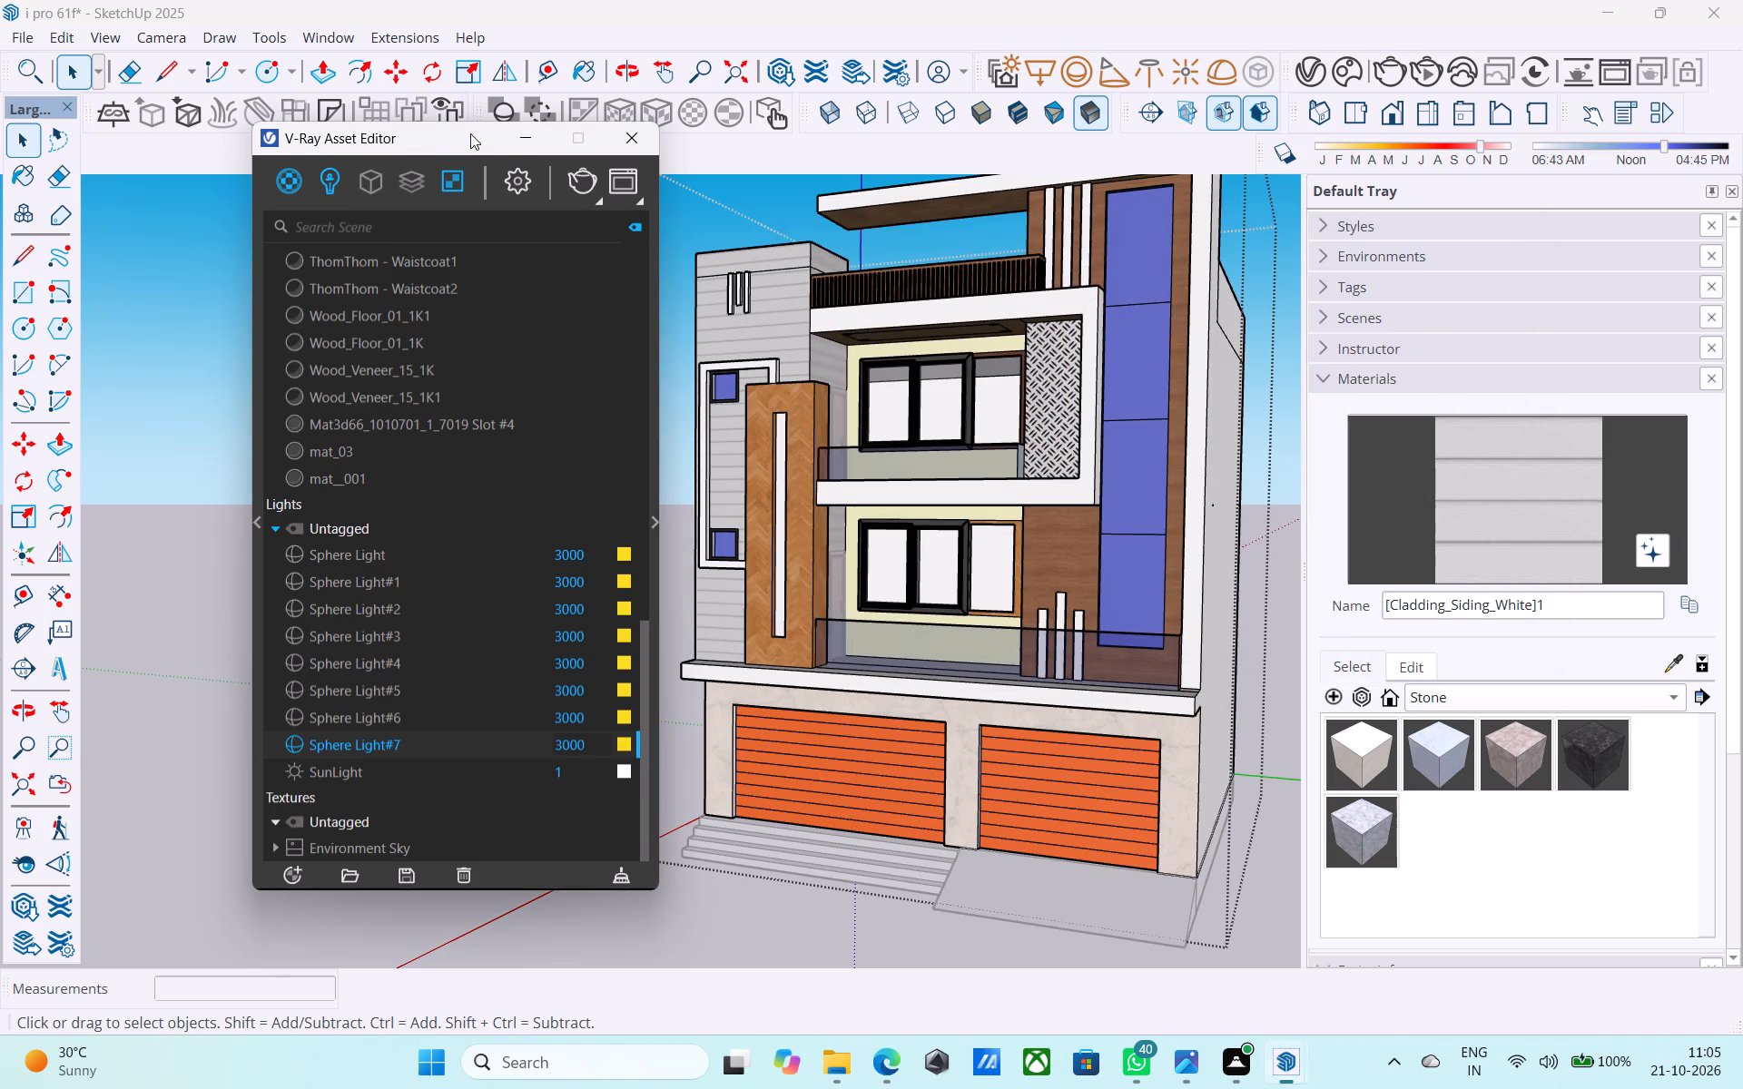
left_click_drag(470, 133, 450, 173)
scroll(814, 305, "down", 4)
middle_click_drag(814, 305, 967, 423)
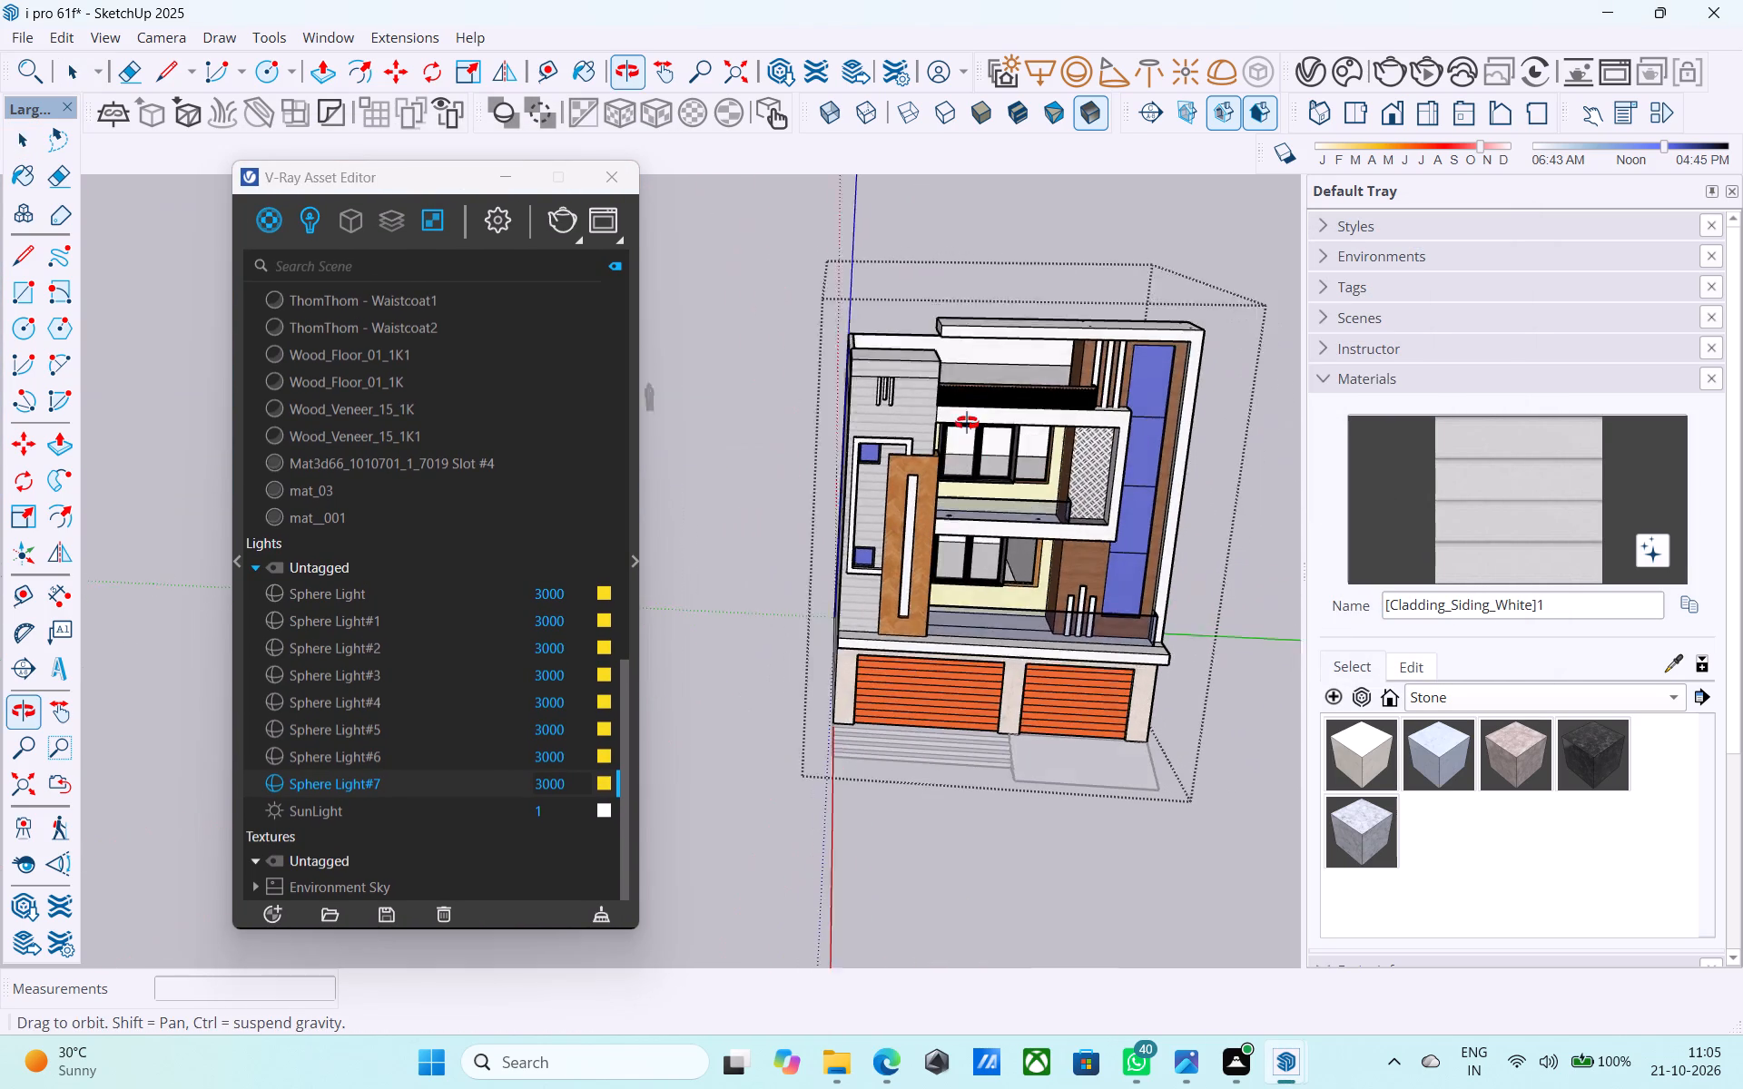
middle_click_drag(967, 423, 962, 419)
left_click(1233, 456)
scroll(956, 486, "down", 3)
middle_click_drag(952, 498, 970, 341)
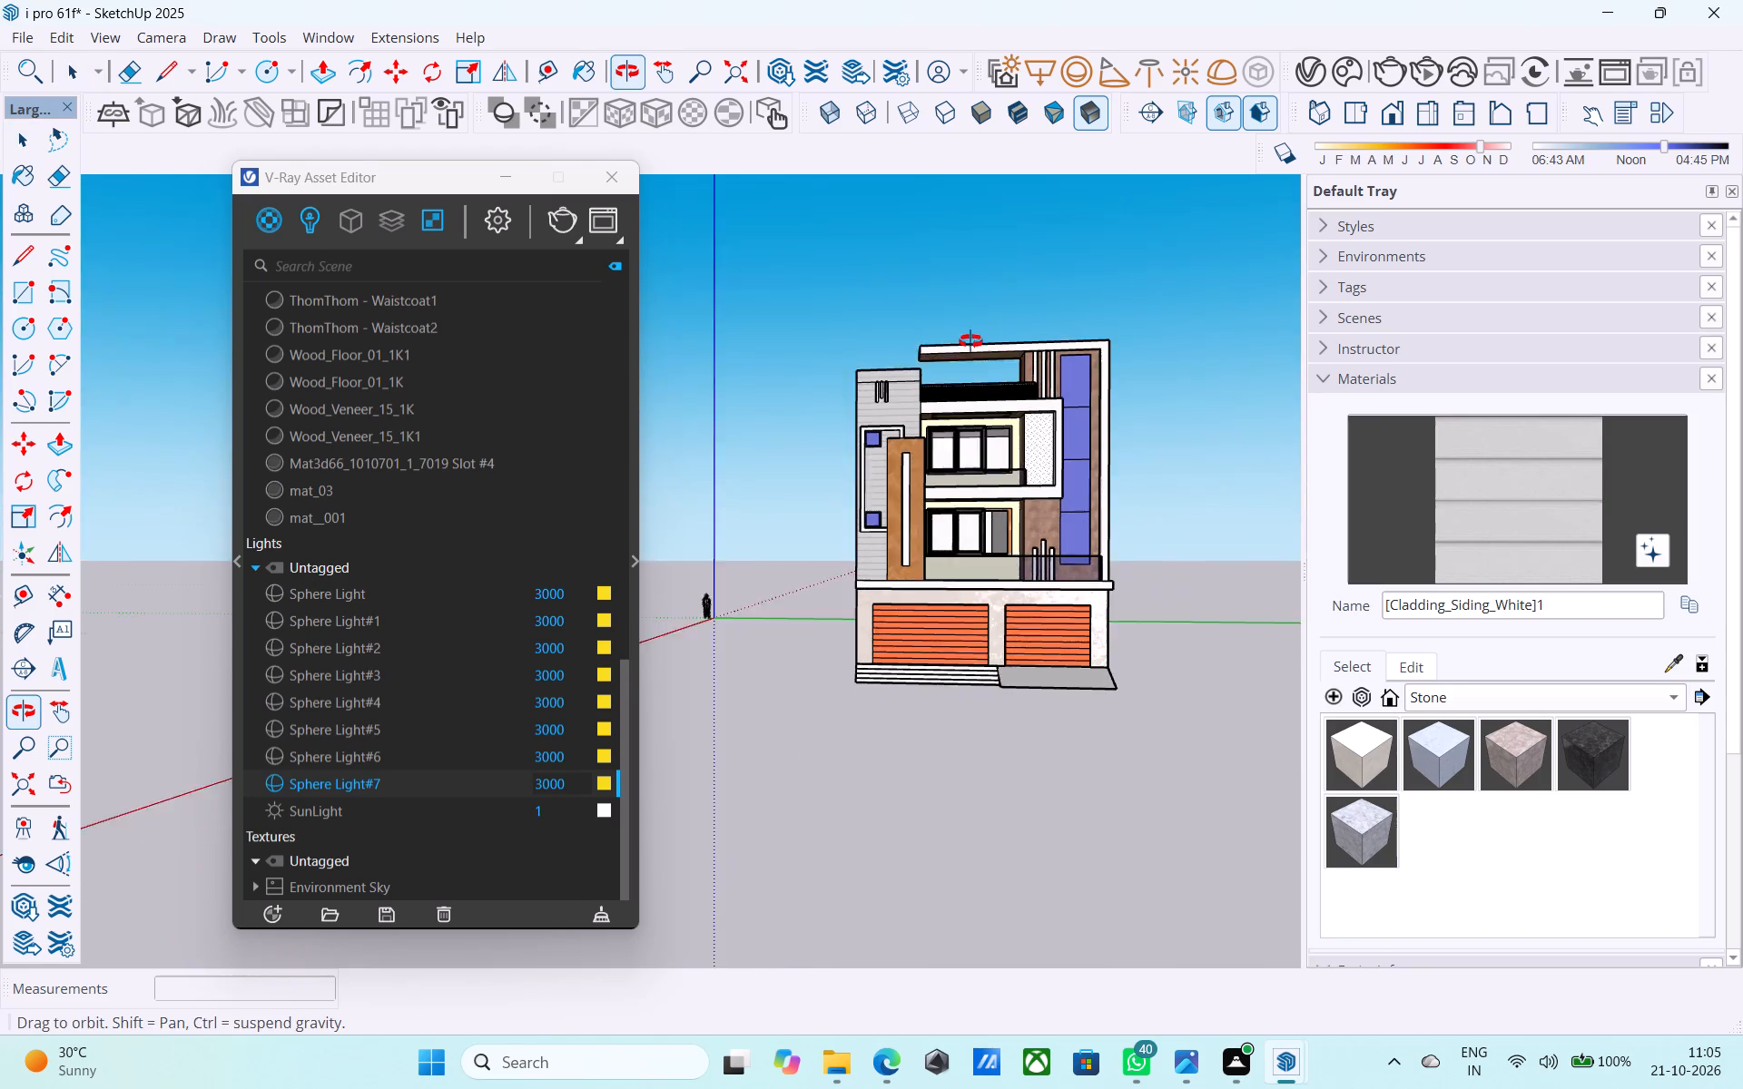
middle_click_drag(970, 341, 980, 326)
middle_click_drag(987, 346, 925, 467)
scroll(932, 460, "up", 3)
middle_click_drag(908, 486, 993, 456, "shift")
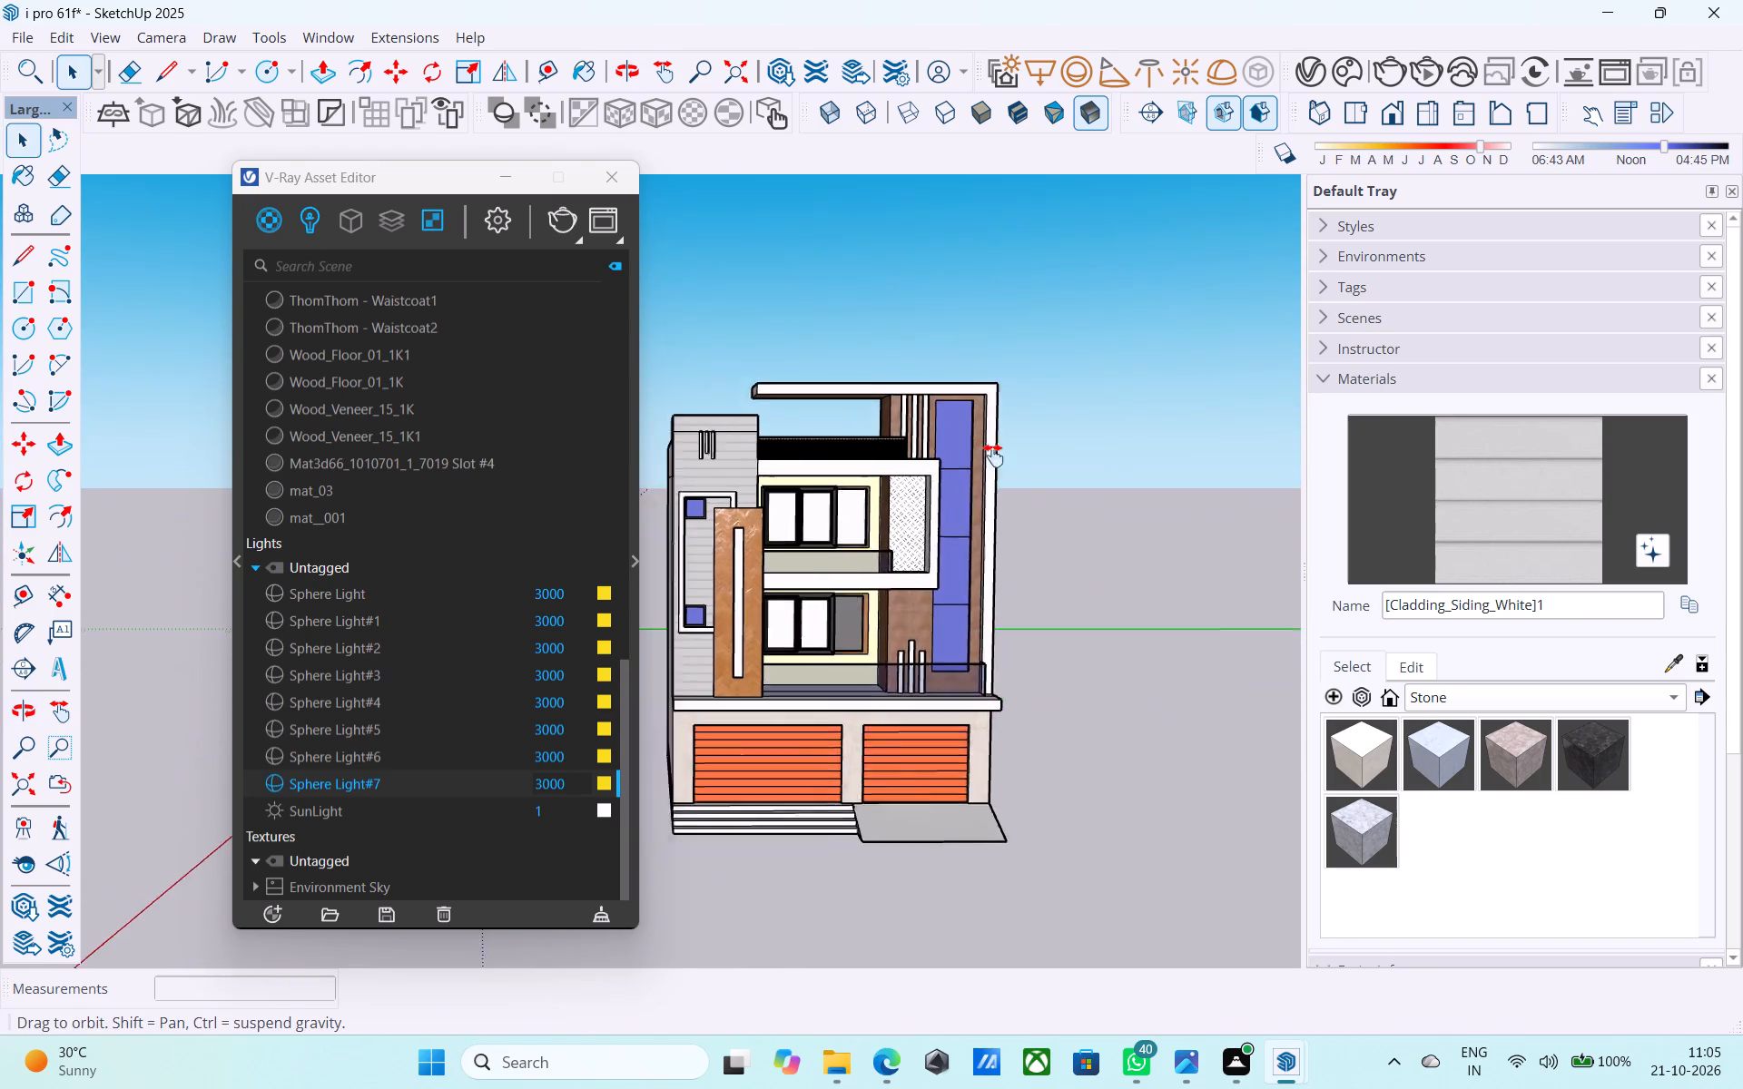
middle_click_drag(993, 456, 820, 448, "shift")
middle_click_drag(889, 511, 923, 471, "shift")
scroll(923, 471, "up", 1)
middle_click_drag(918, 471, 952, 453)
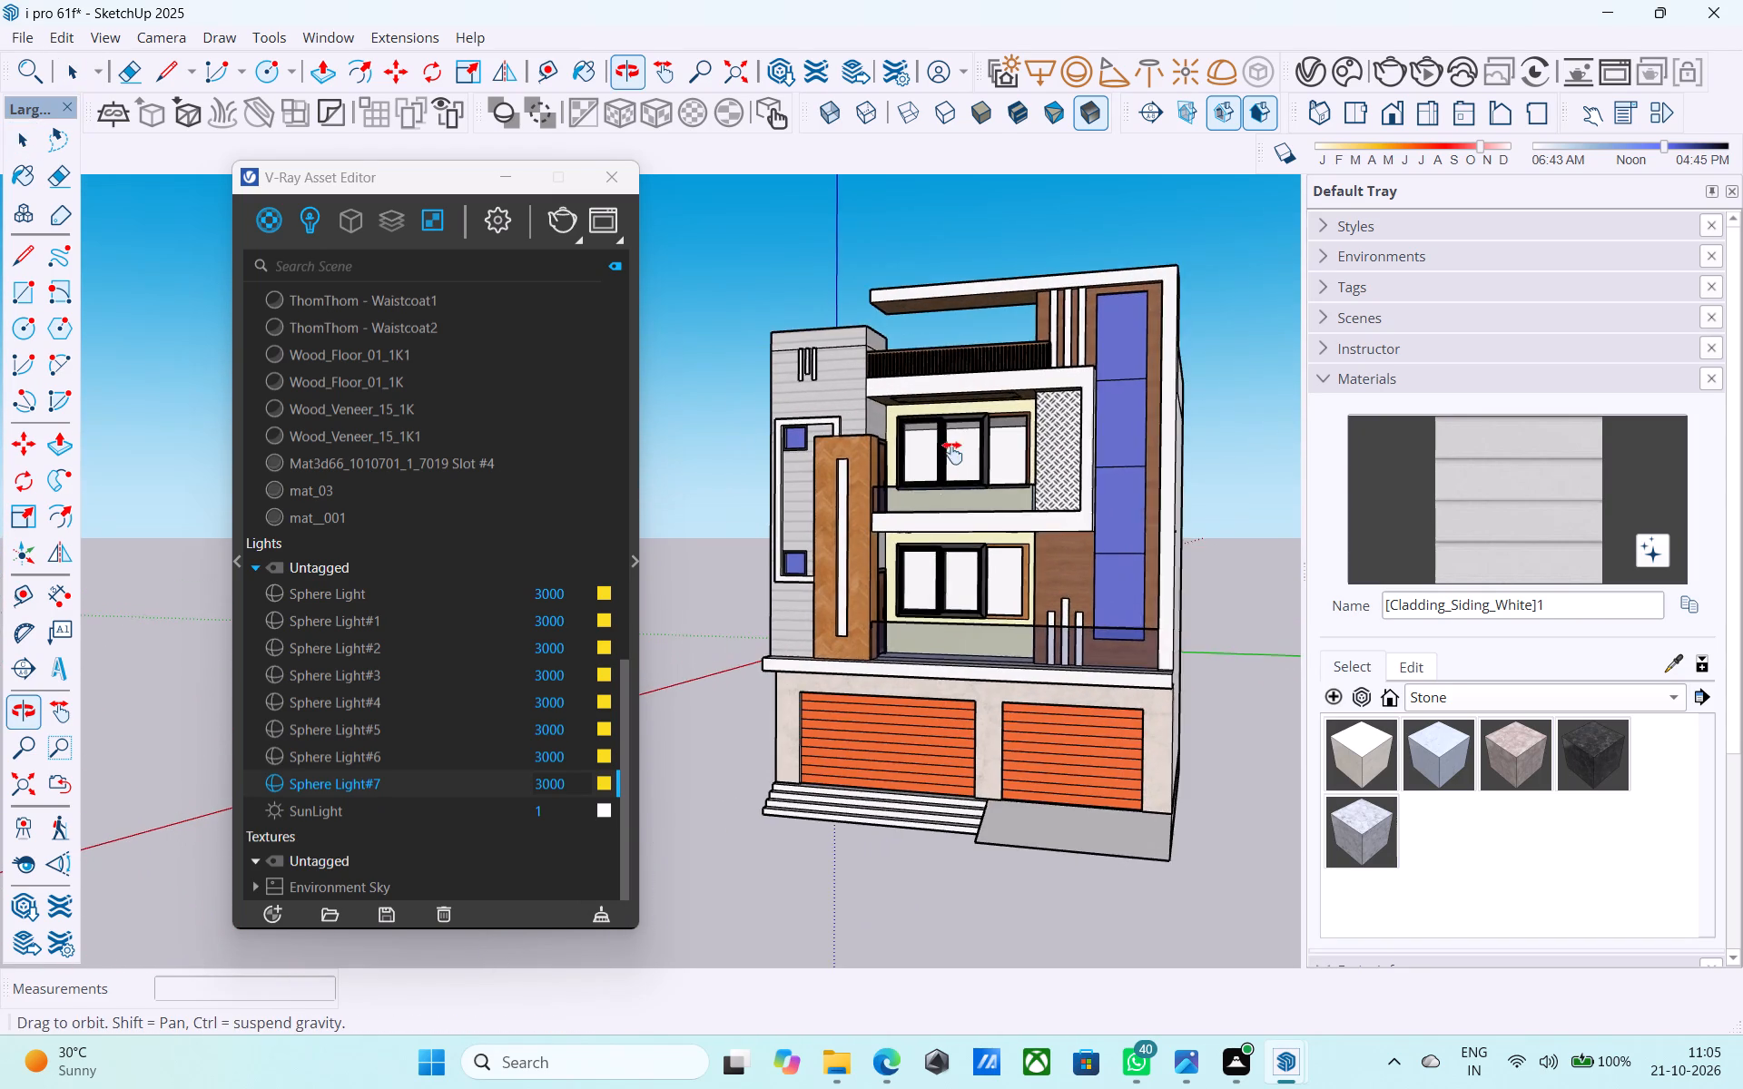
middle_click_drag(952, 453, 941, 439)
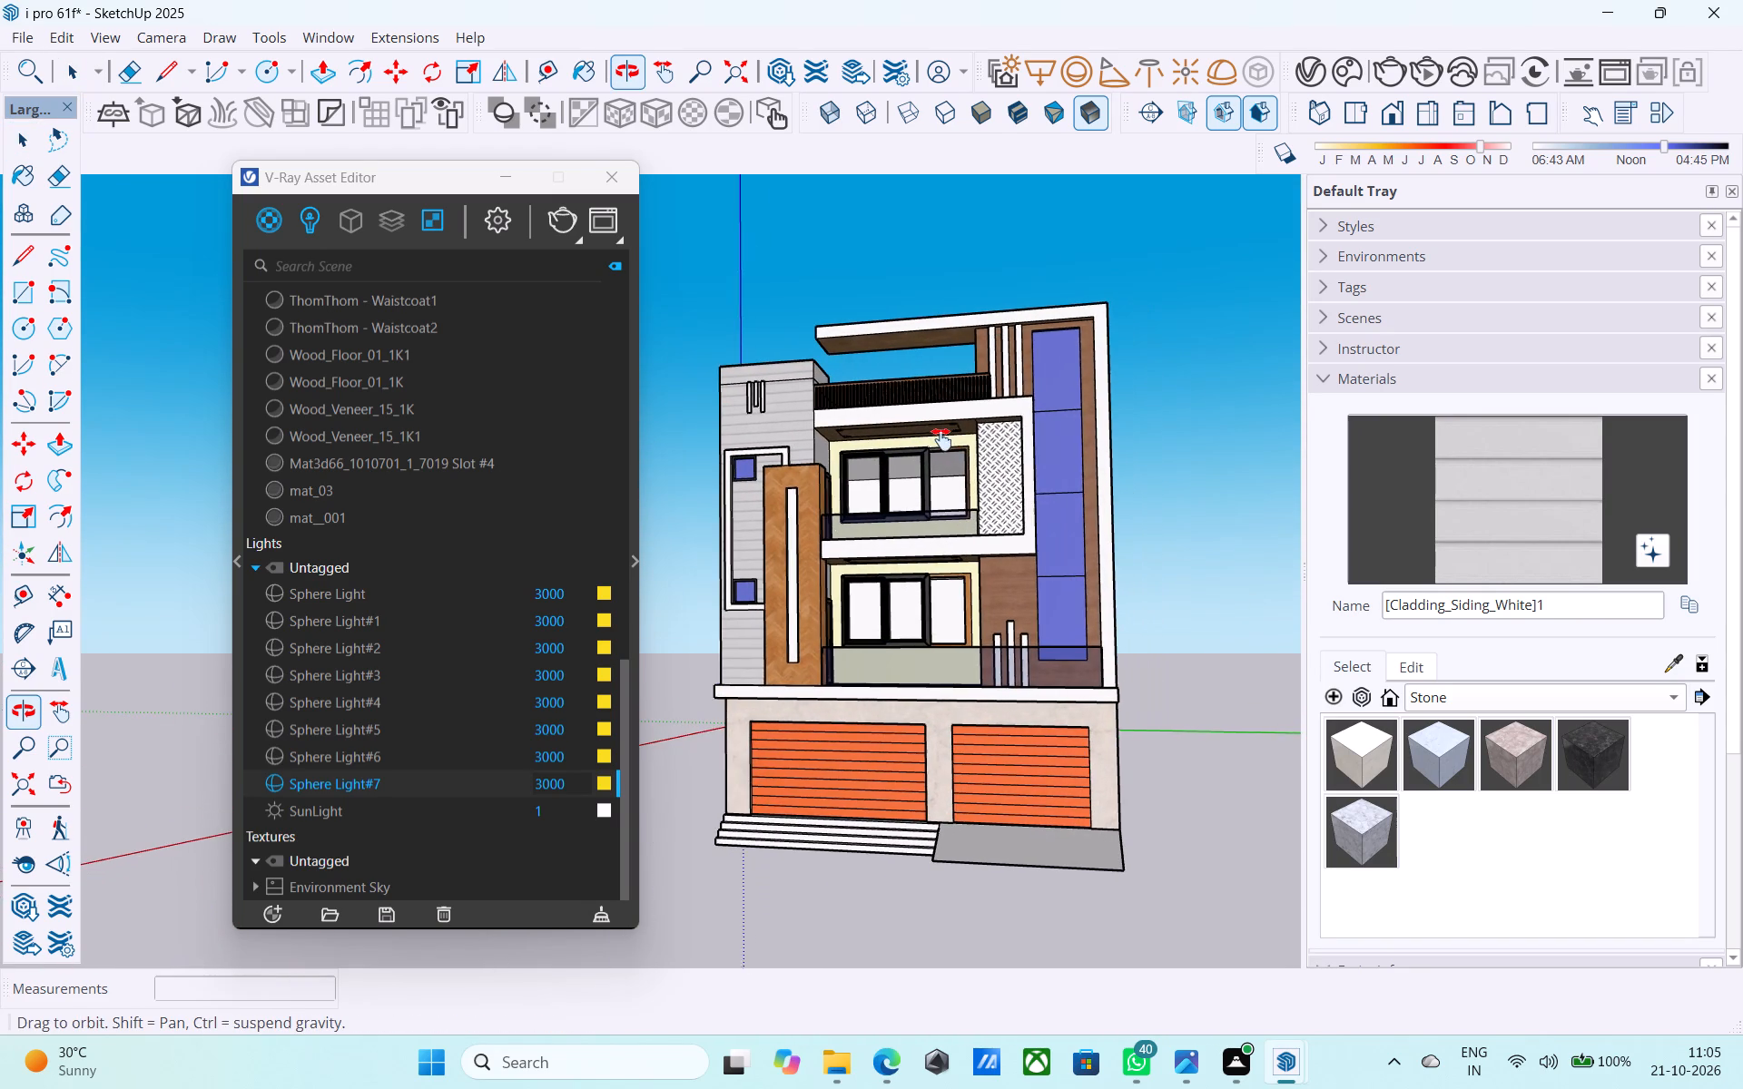
middle_click_drag(941, 439, 941, 440)
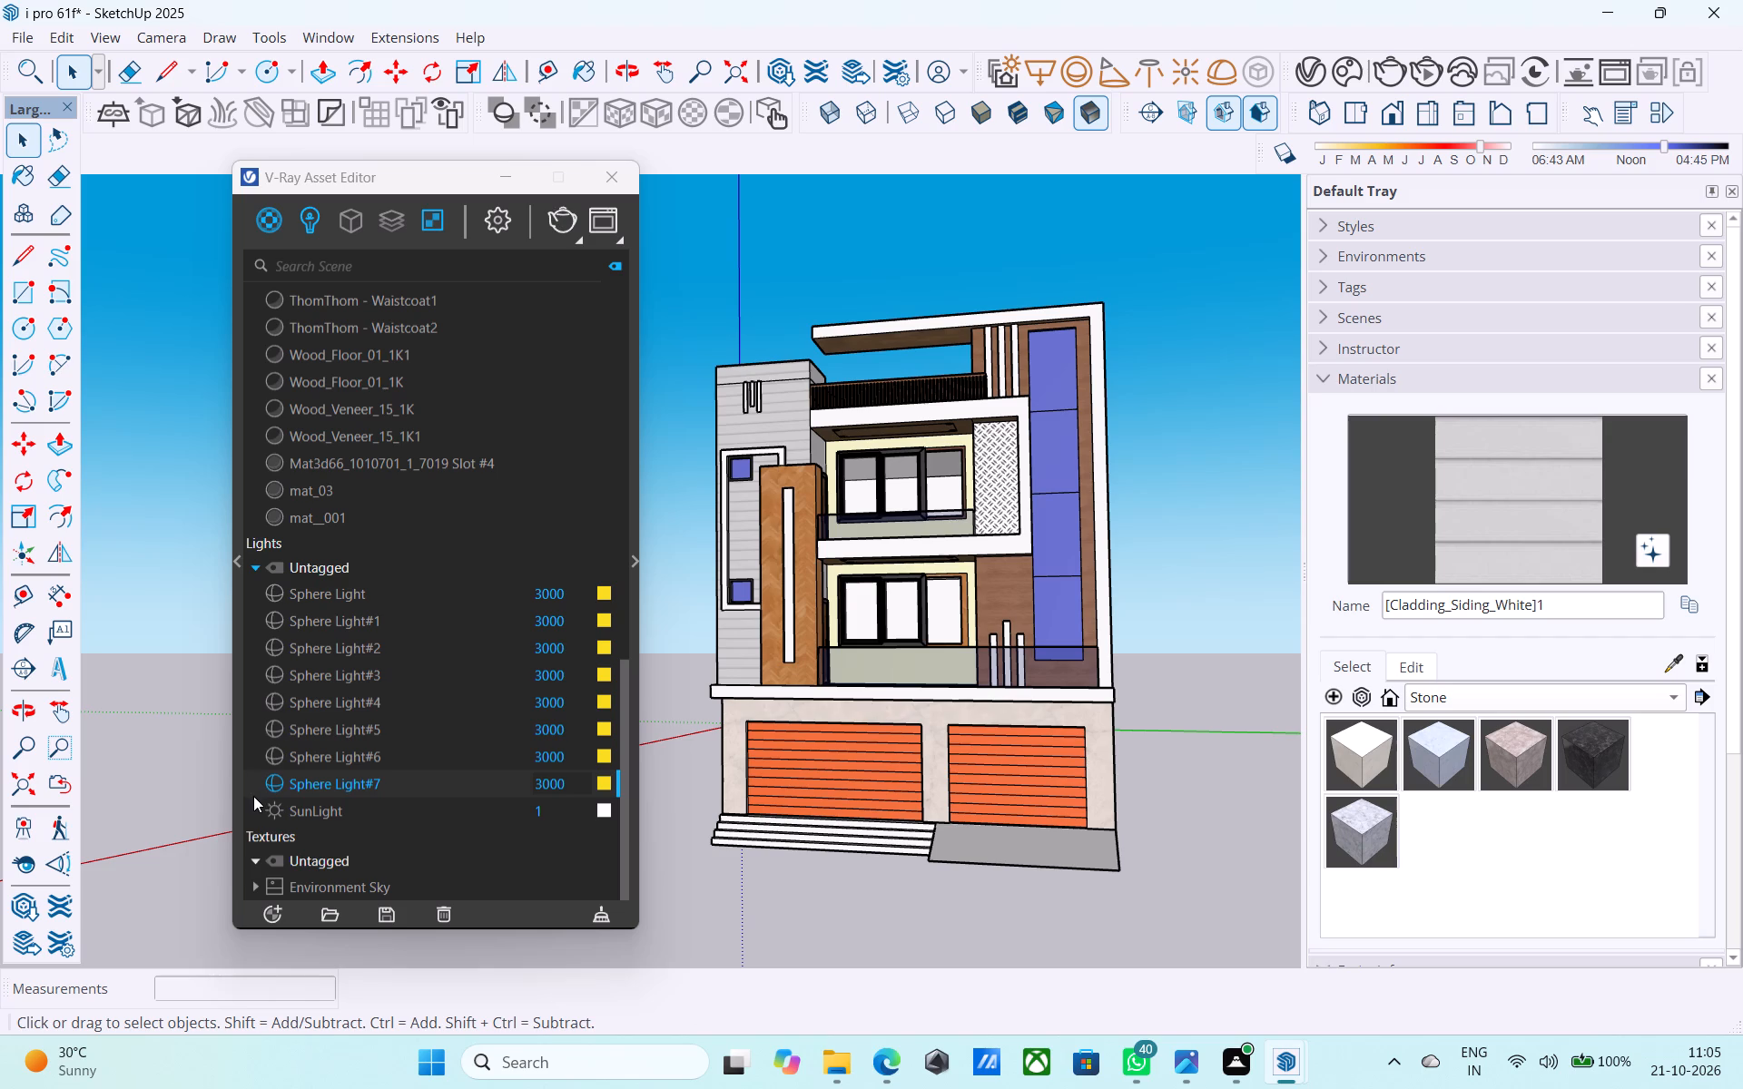
Switch off the SunLight in the scene's V-Ray lights.
left_click(269, 807)
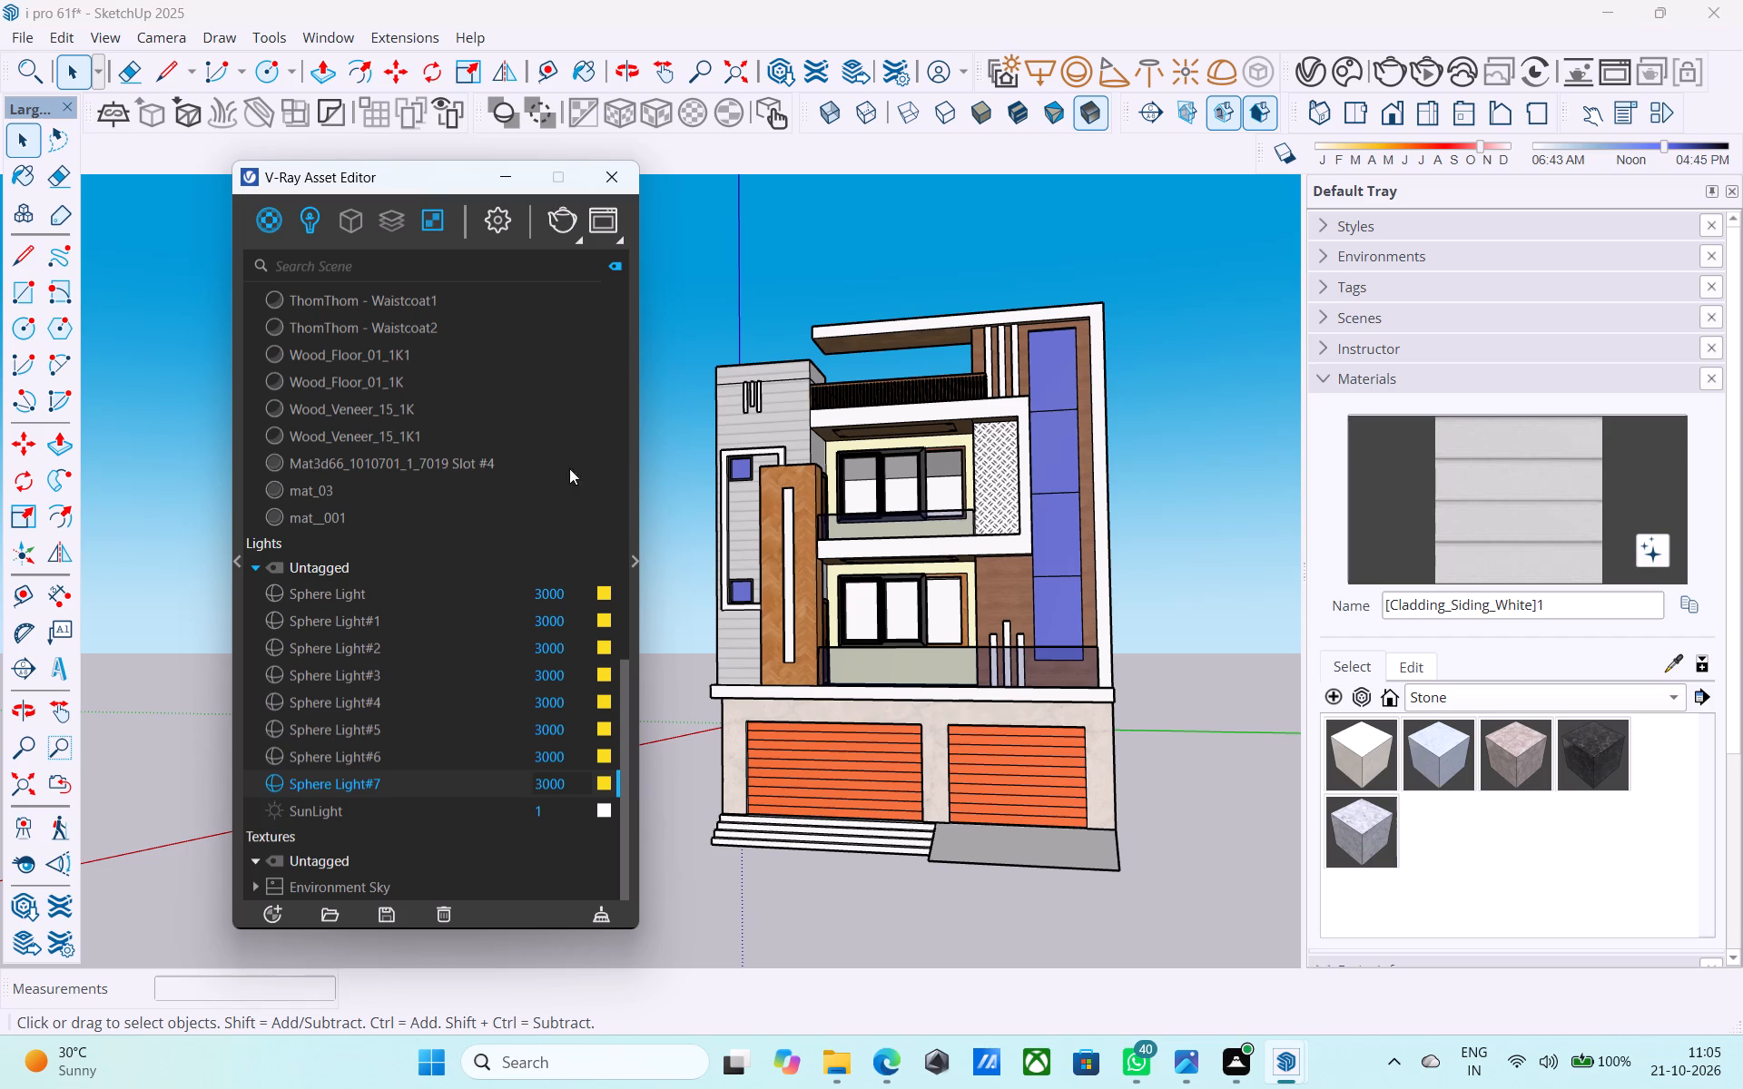
Render the facade in V-Ray and examine the balcony downlights up close and at full-house scale.
left_click(550, 213)
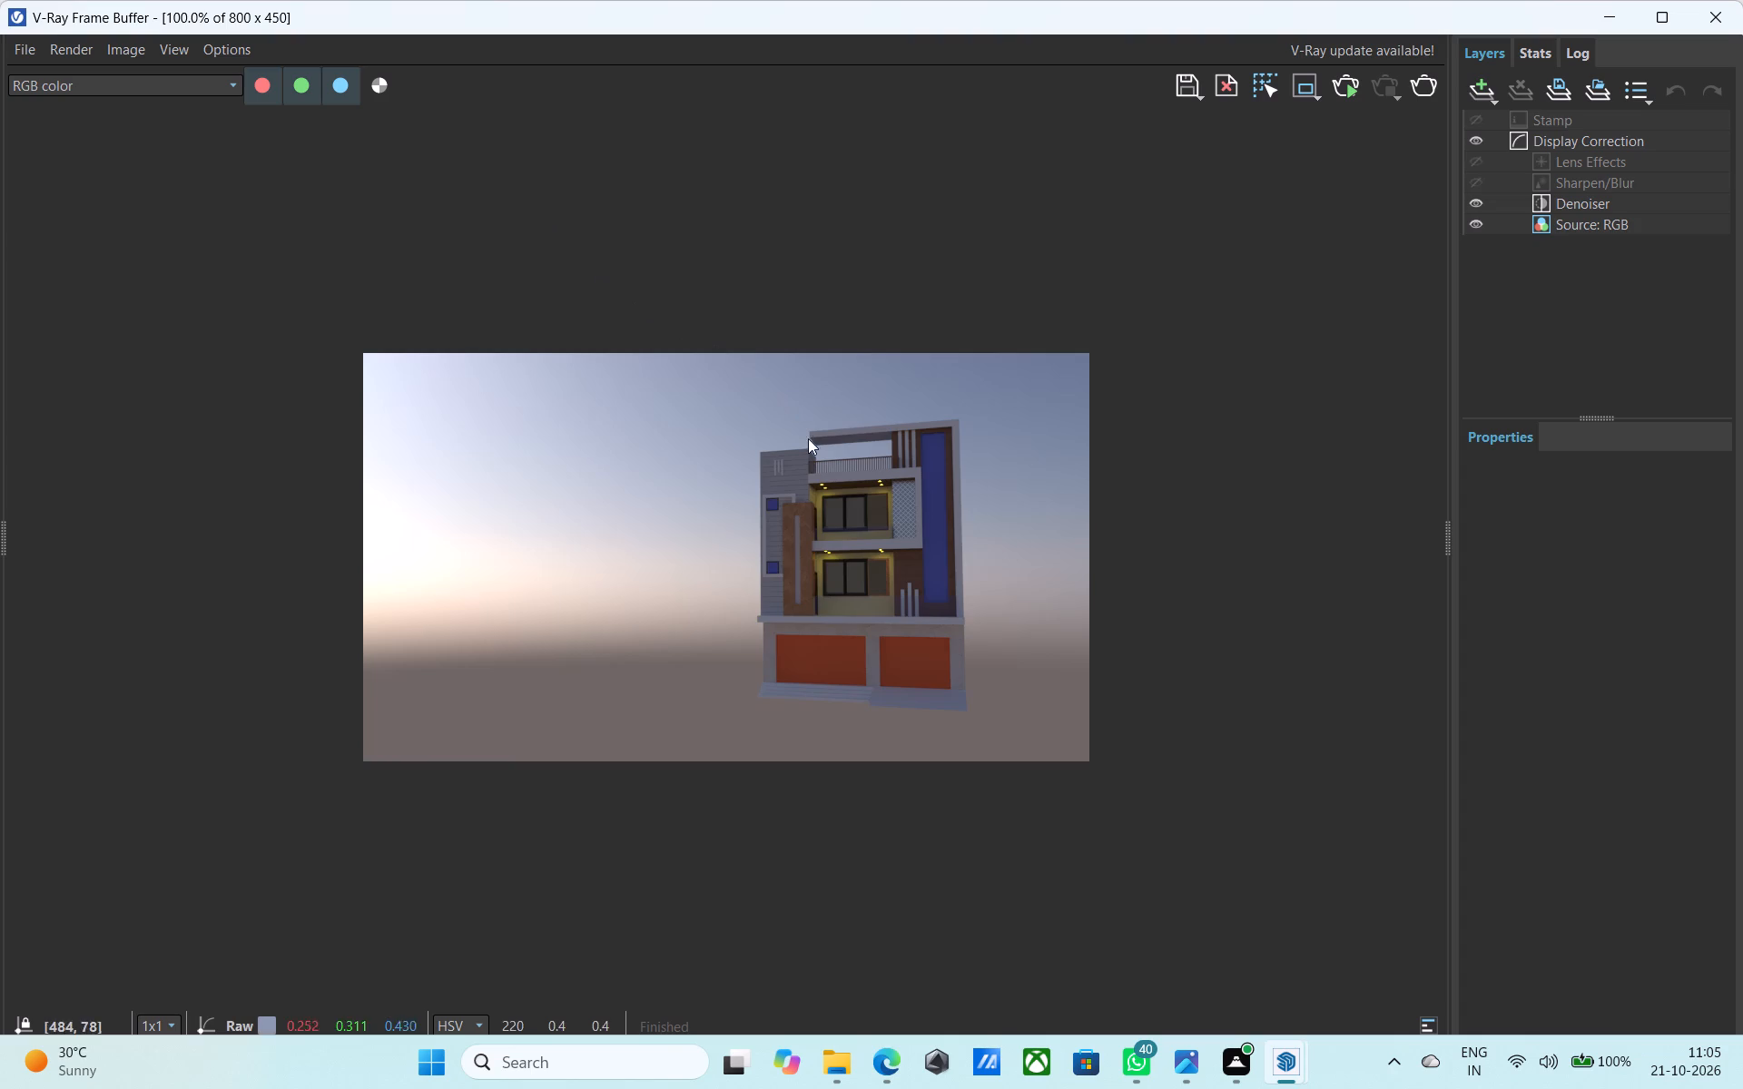
scroll(861, 478, "up", 4)
scroll(861, 478, "down", 3)
middle_click_drag(859, 477, 791, 445)
scroll(900, 396, "up", 1)
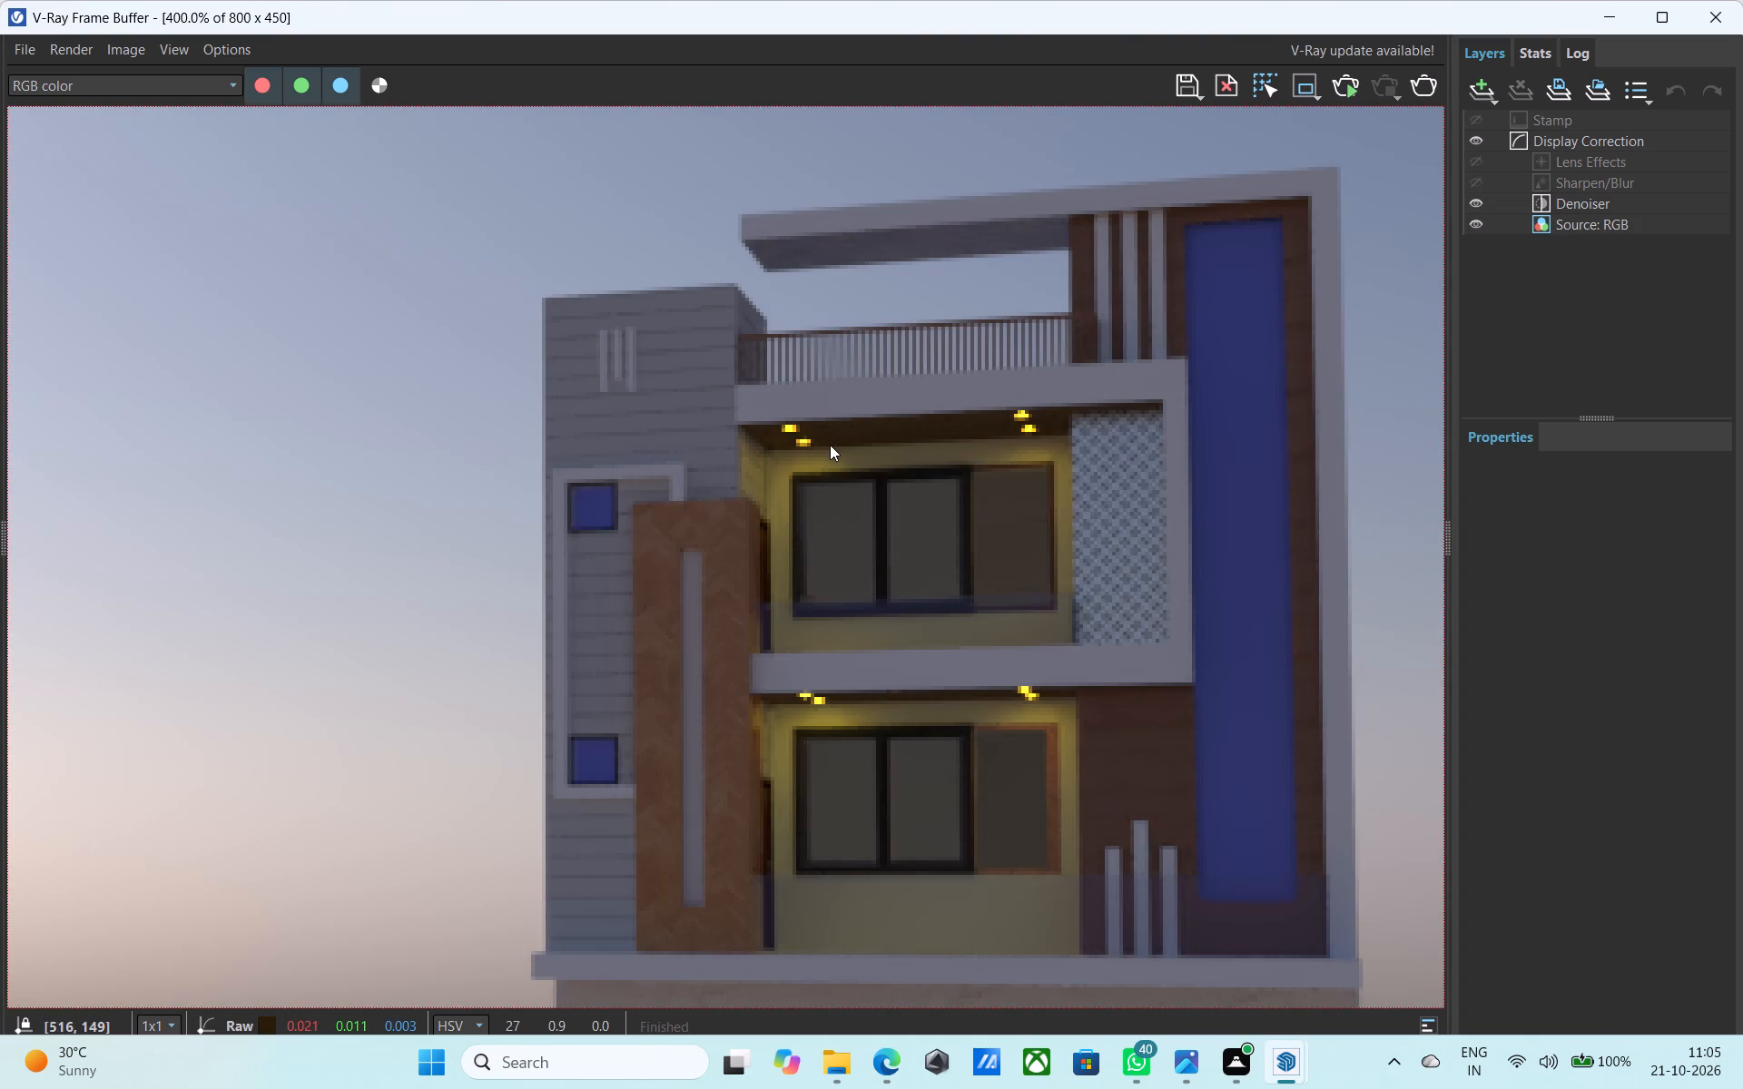
scroll(830, 445, "down", 1)
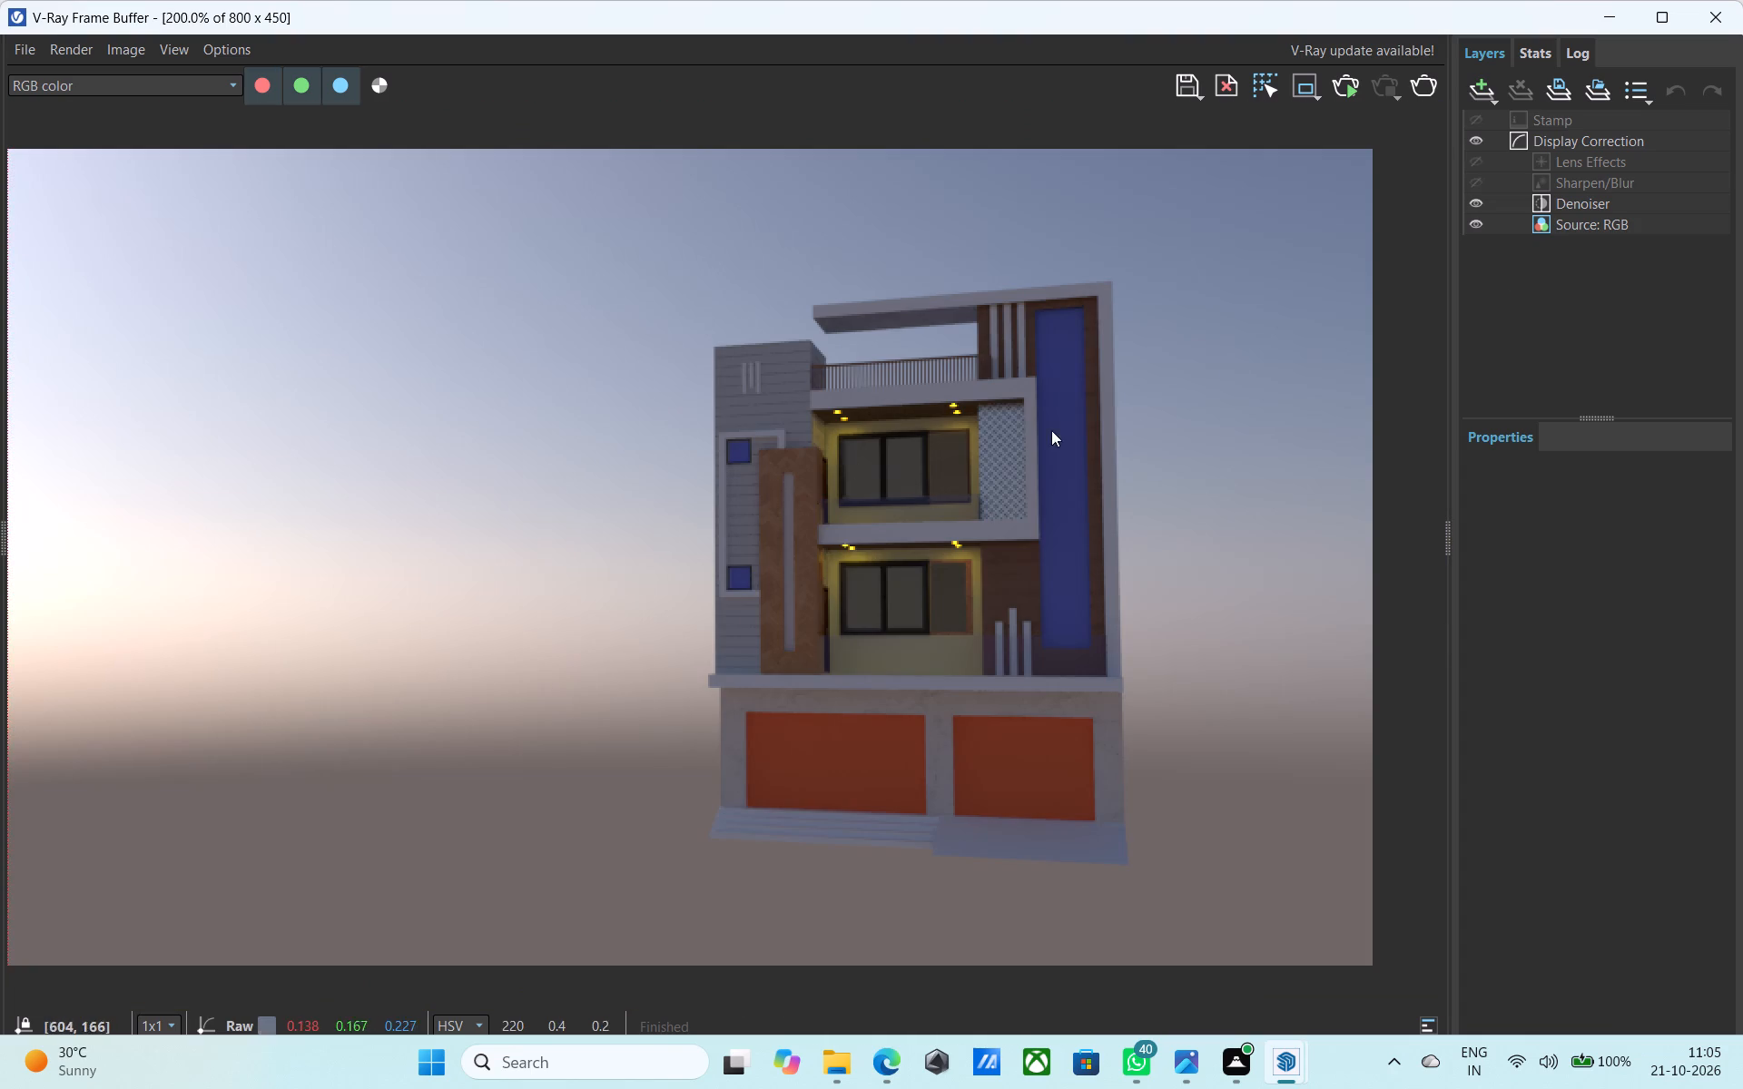
left_click(1715, 14)
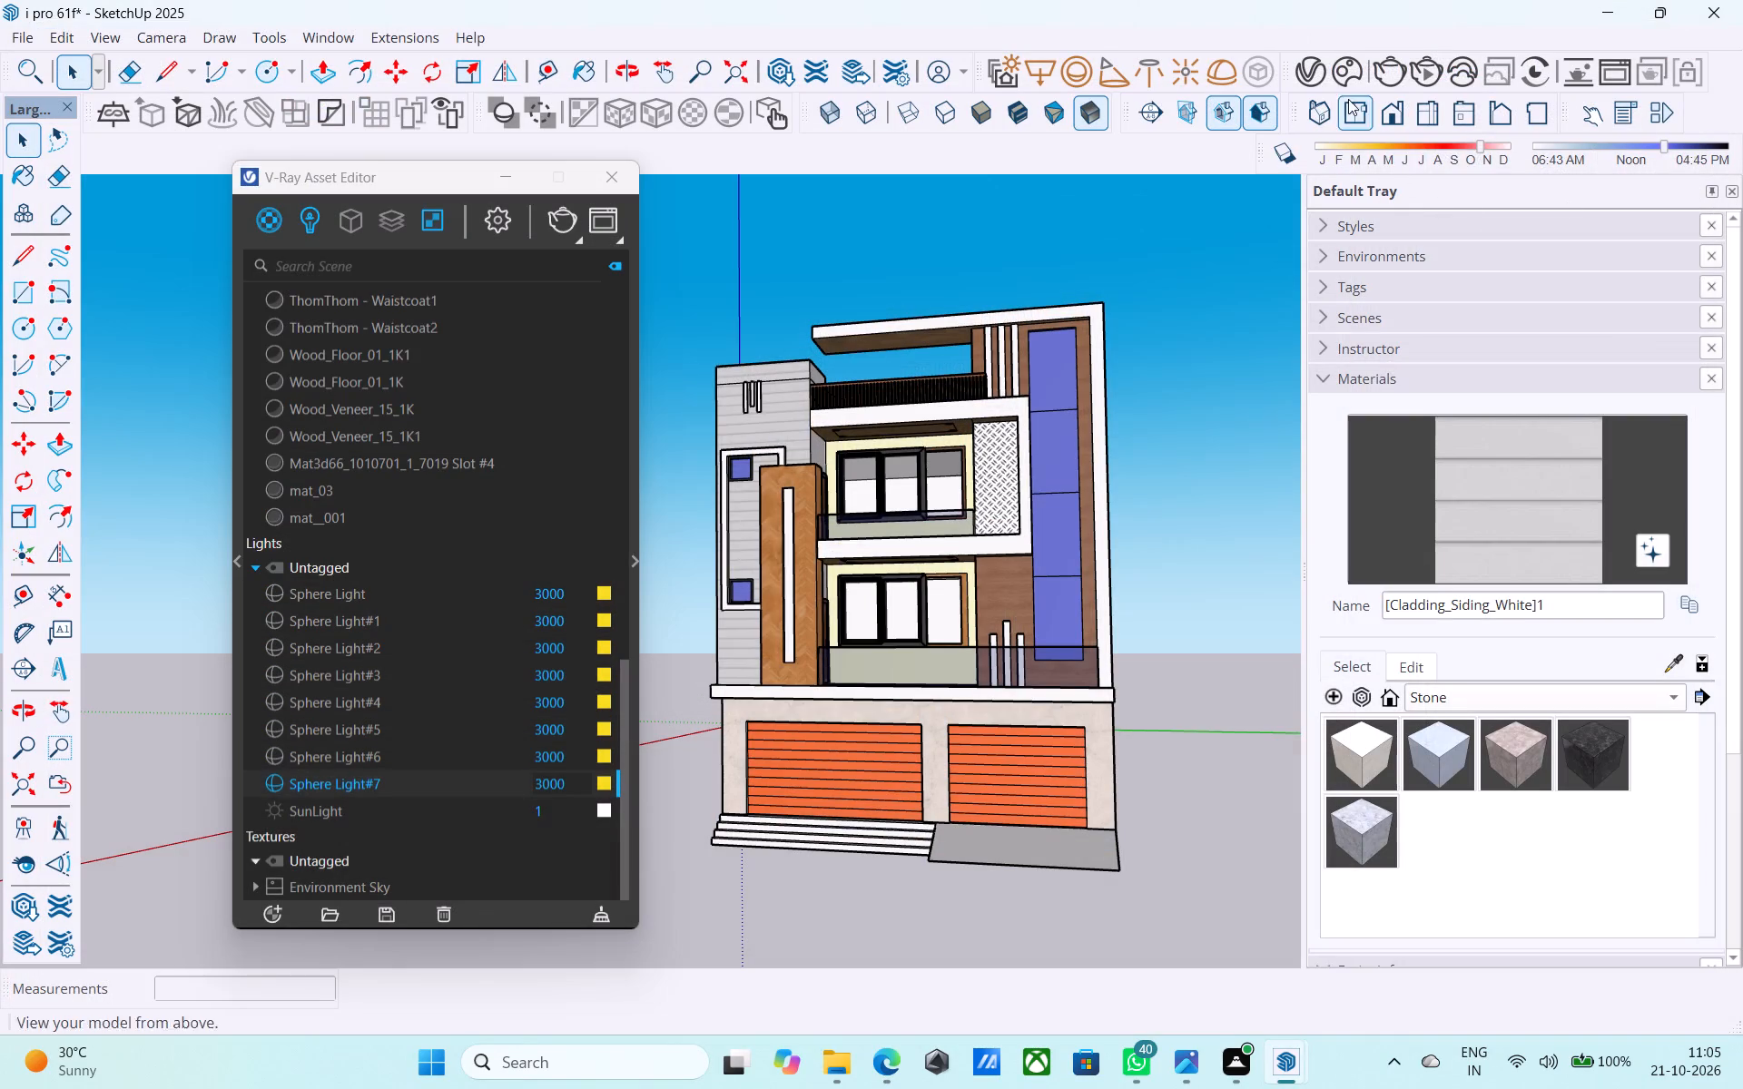
Switch the SunLight back on in the scene's V-Ray lights.
left_click(281, 809)
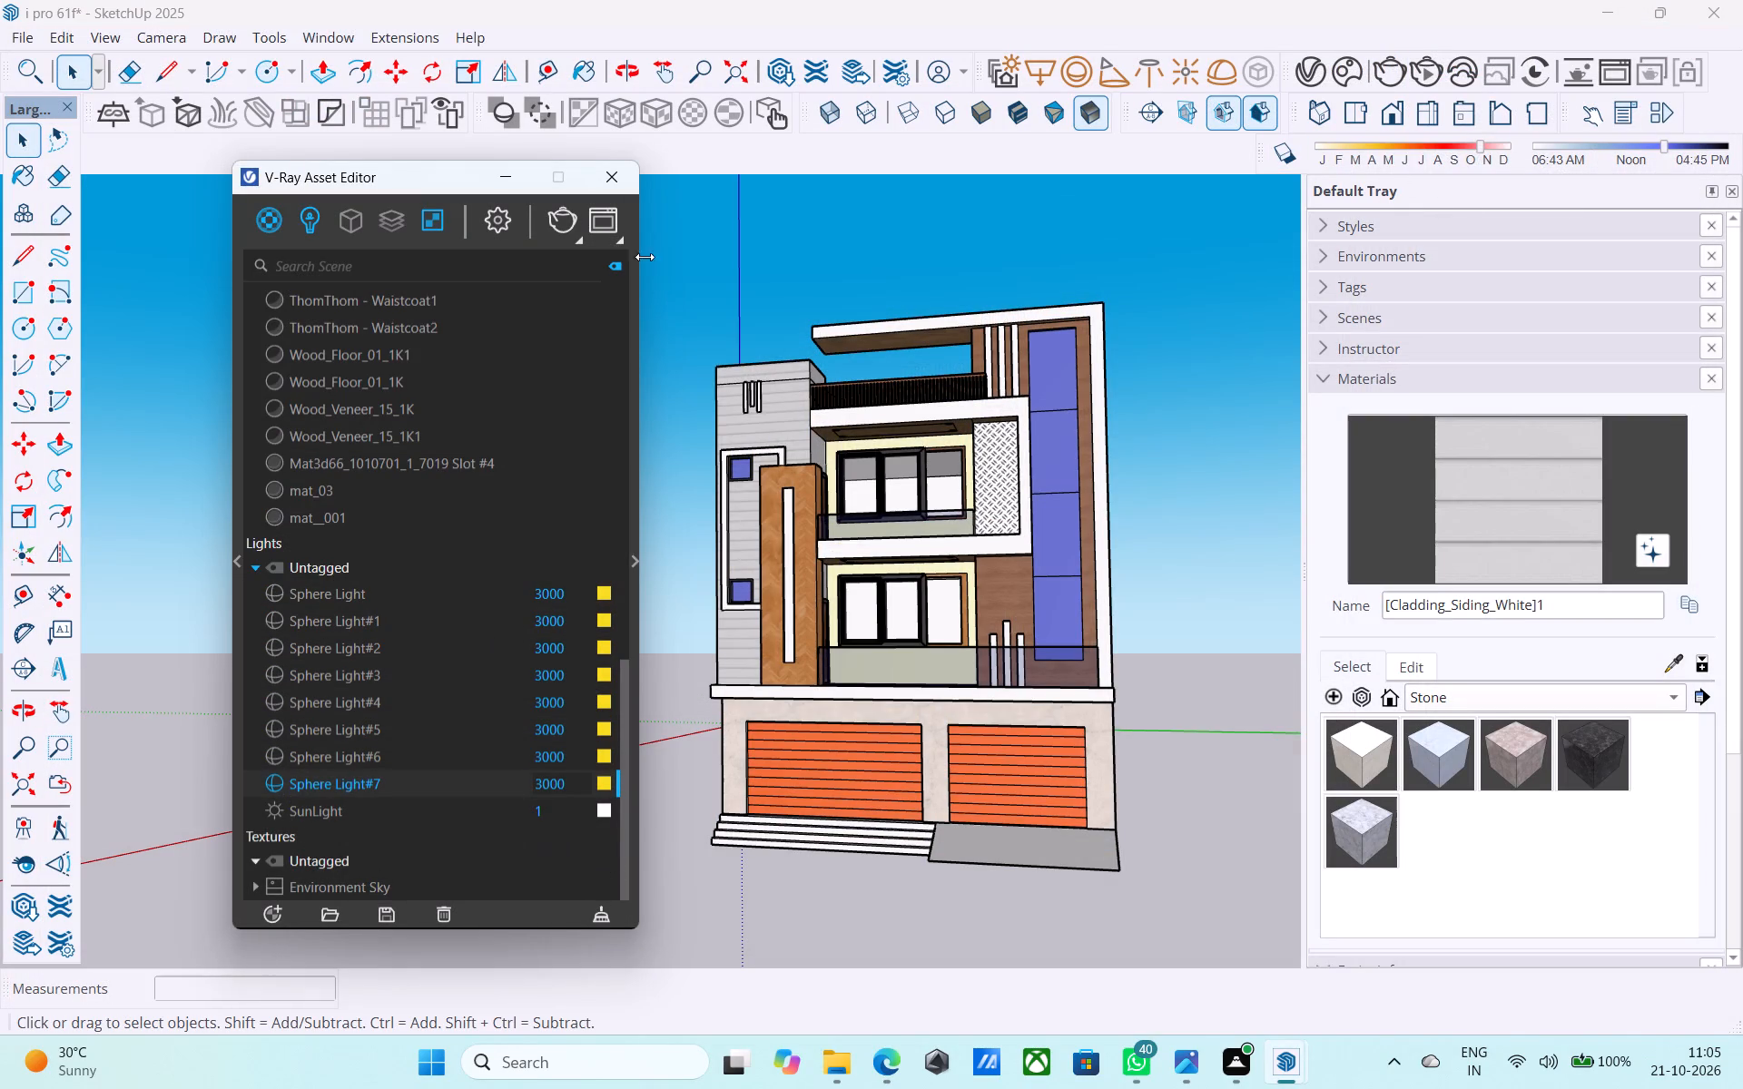
Turn on model shadows and set the sun position to about noon in May.
left_click(1280, 157)
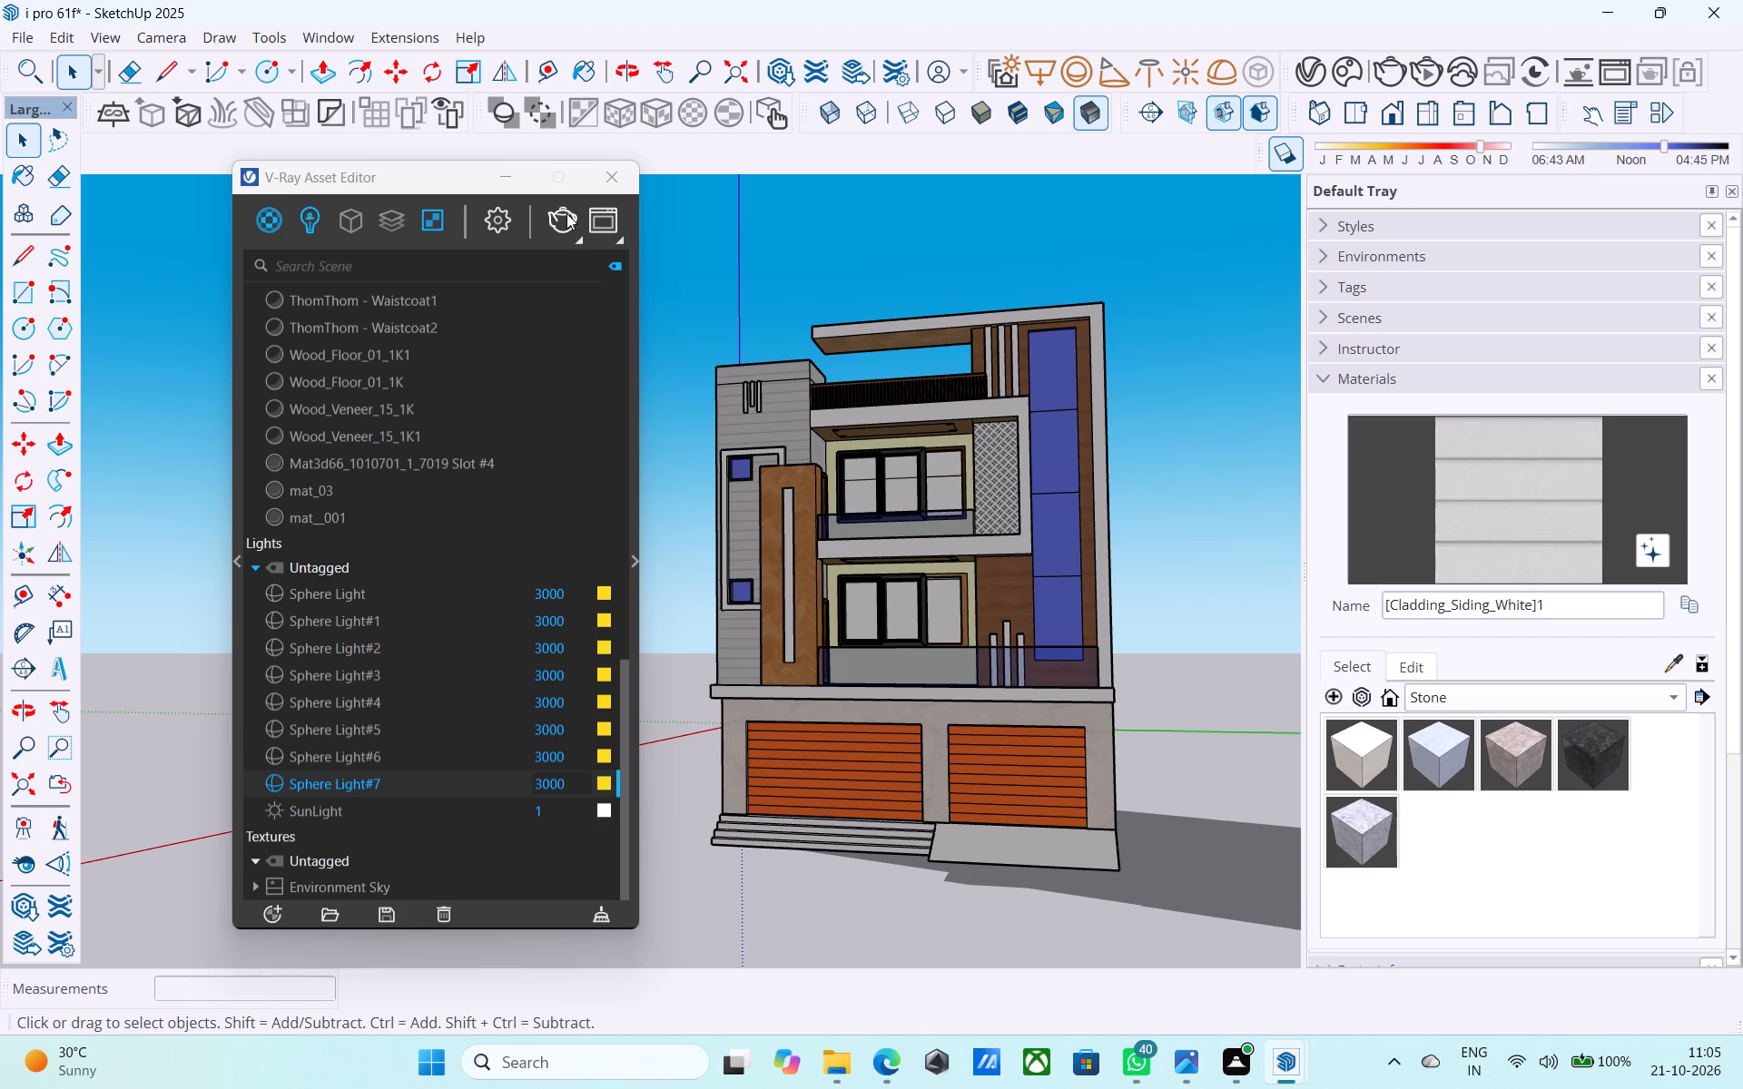
left_click(1627, 147)
left_click(1387, 147)
Render the sunlit facade in V-Ray and examine the balconies and the whole house in the result.
left_click(552, 211)
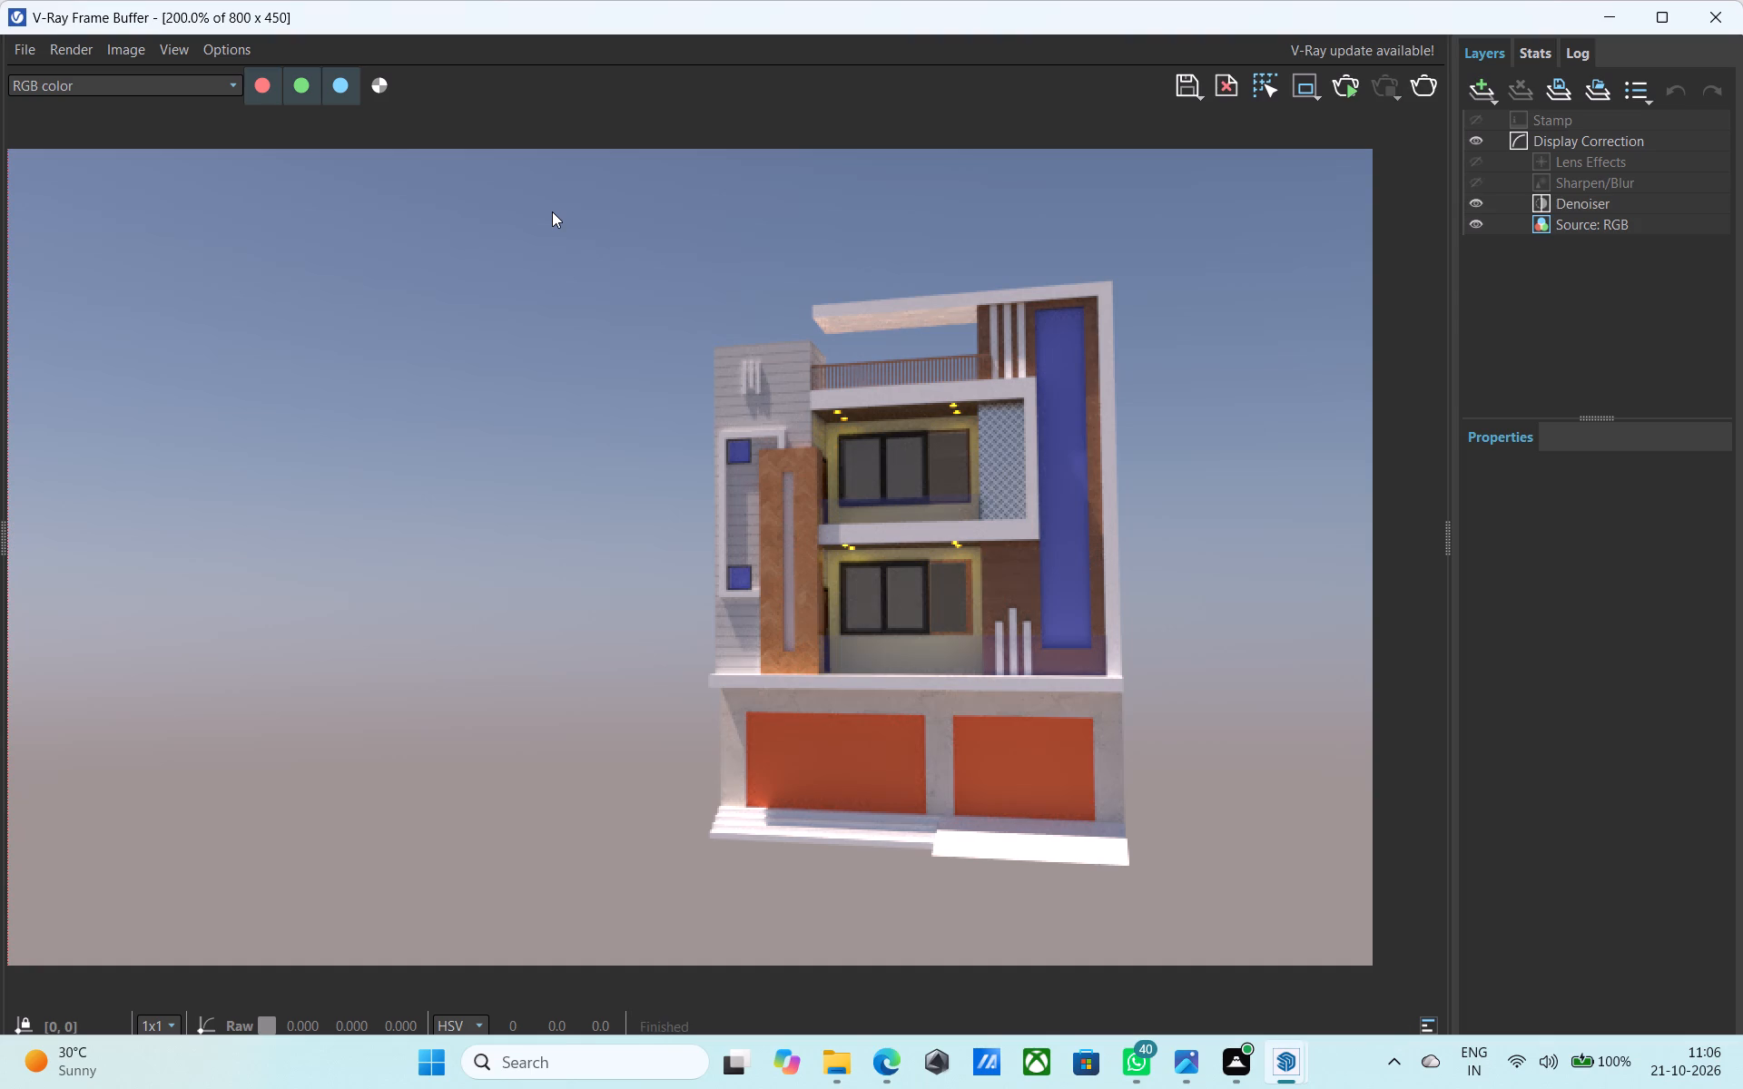
scroll(587, 262, "down", 2)
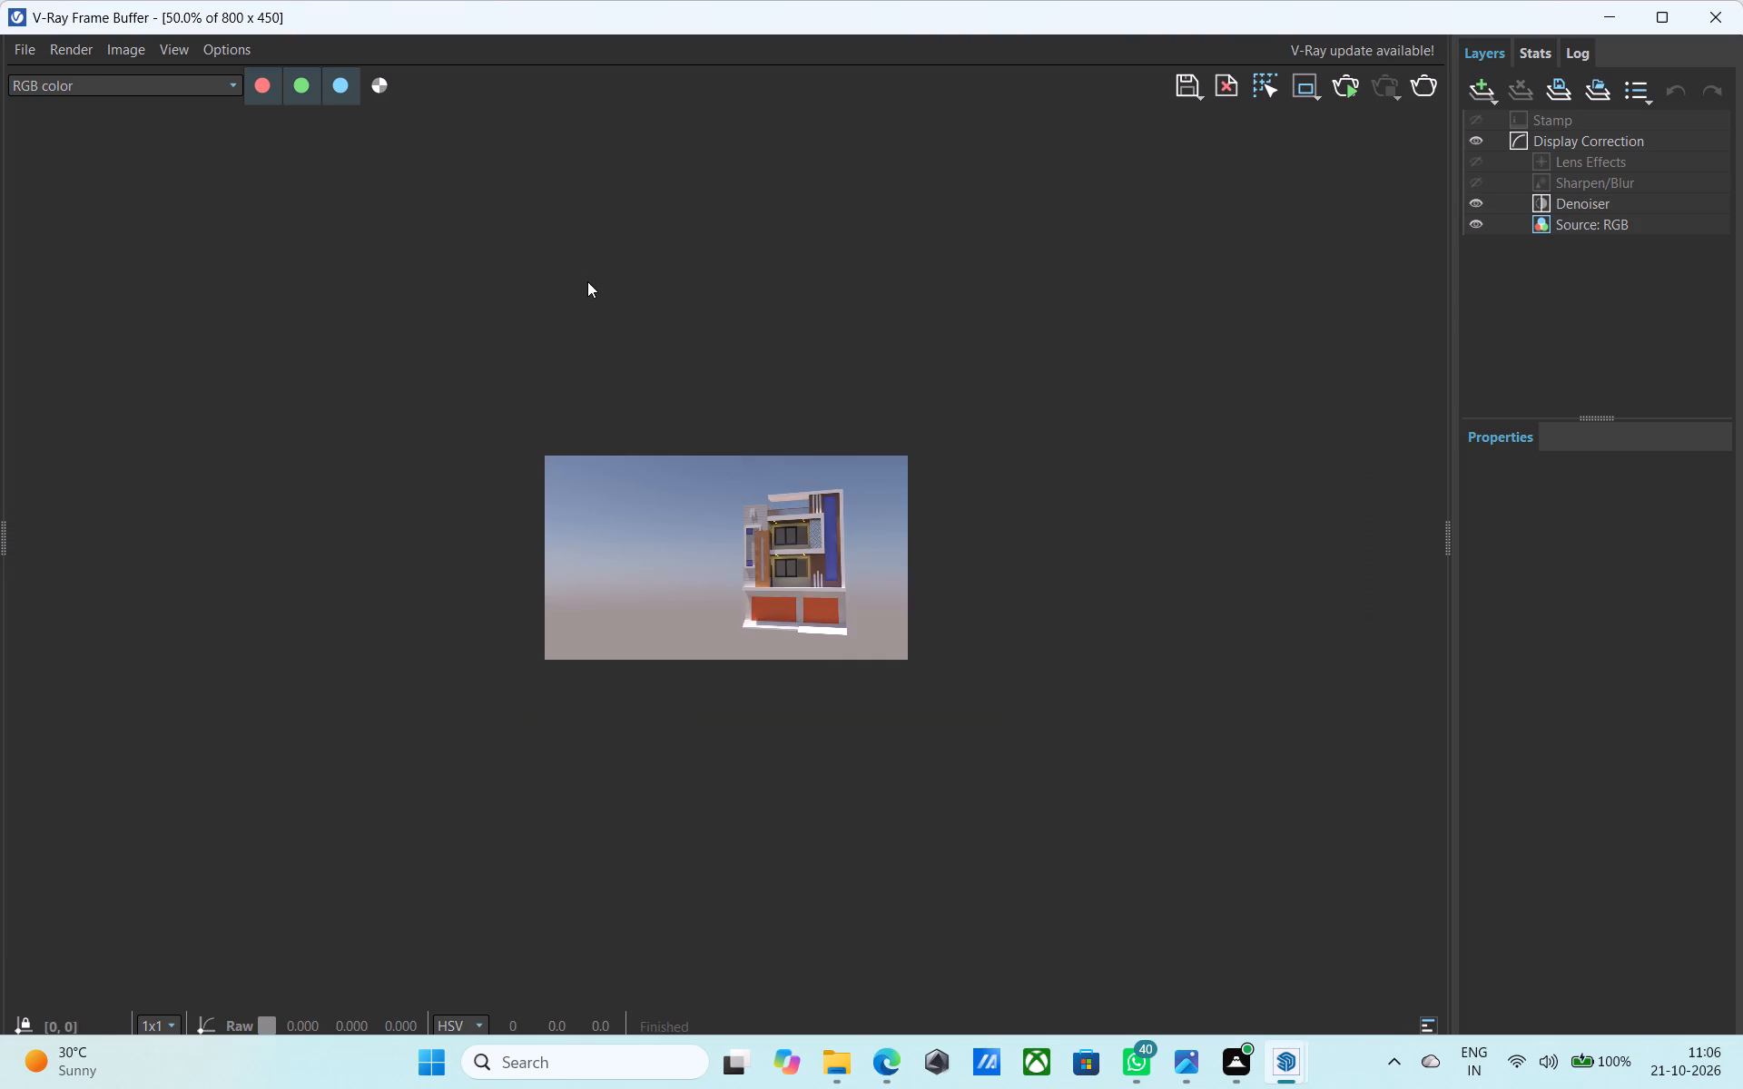
scroll(812, 549, "up", 3)
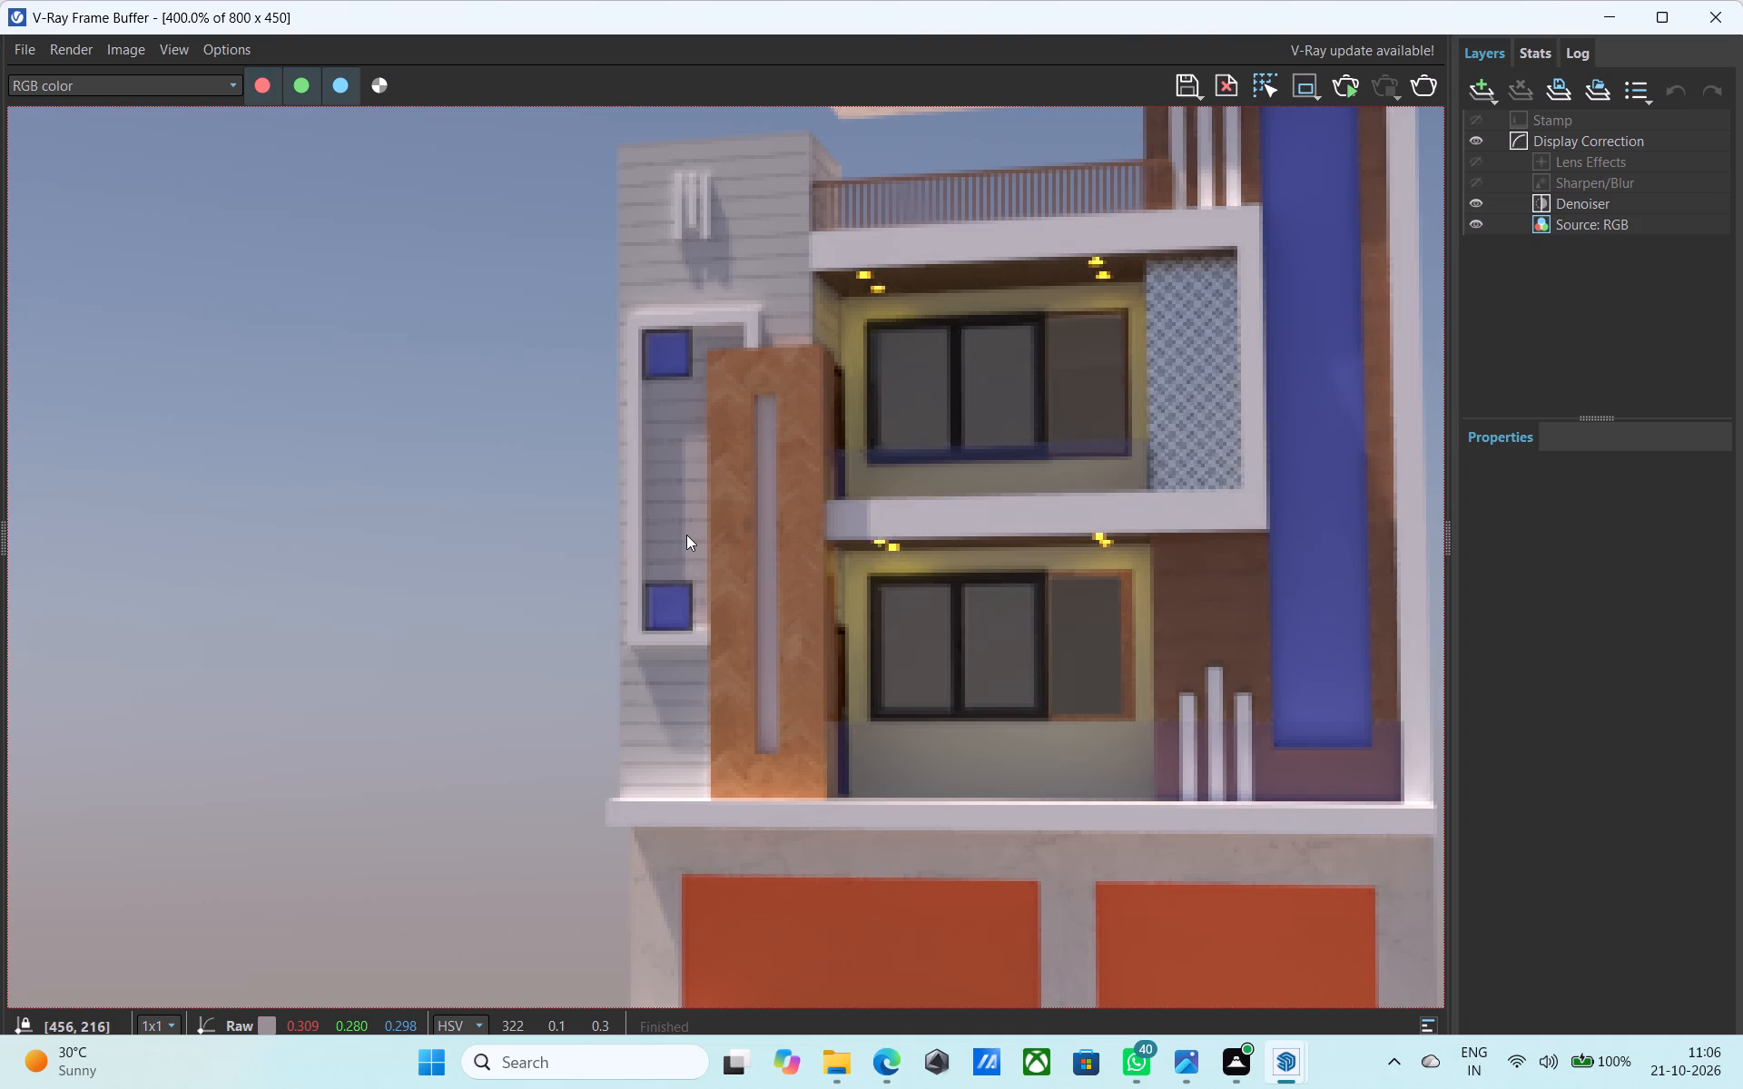
scroll(685, 534, "down", 1)
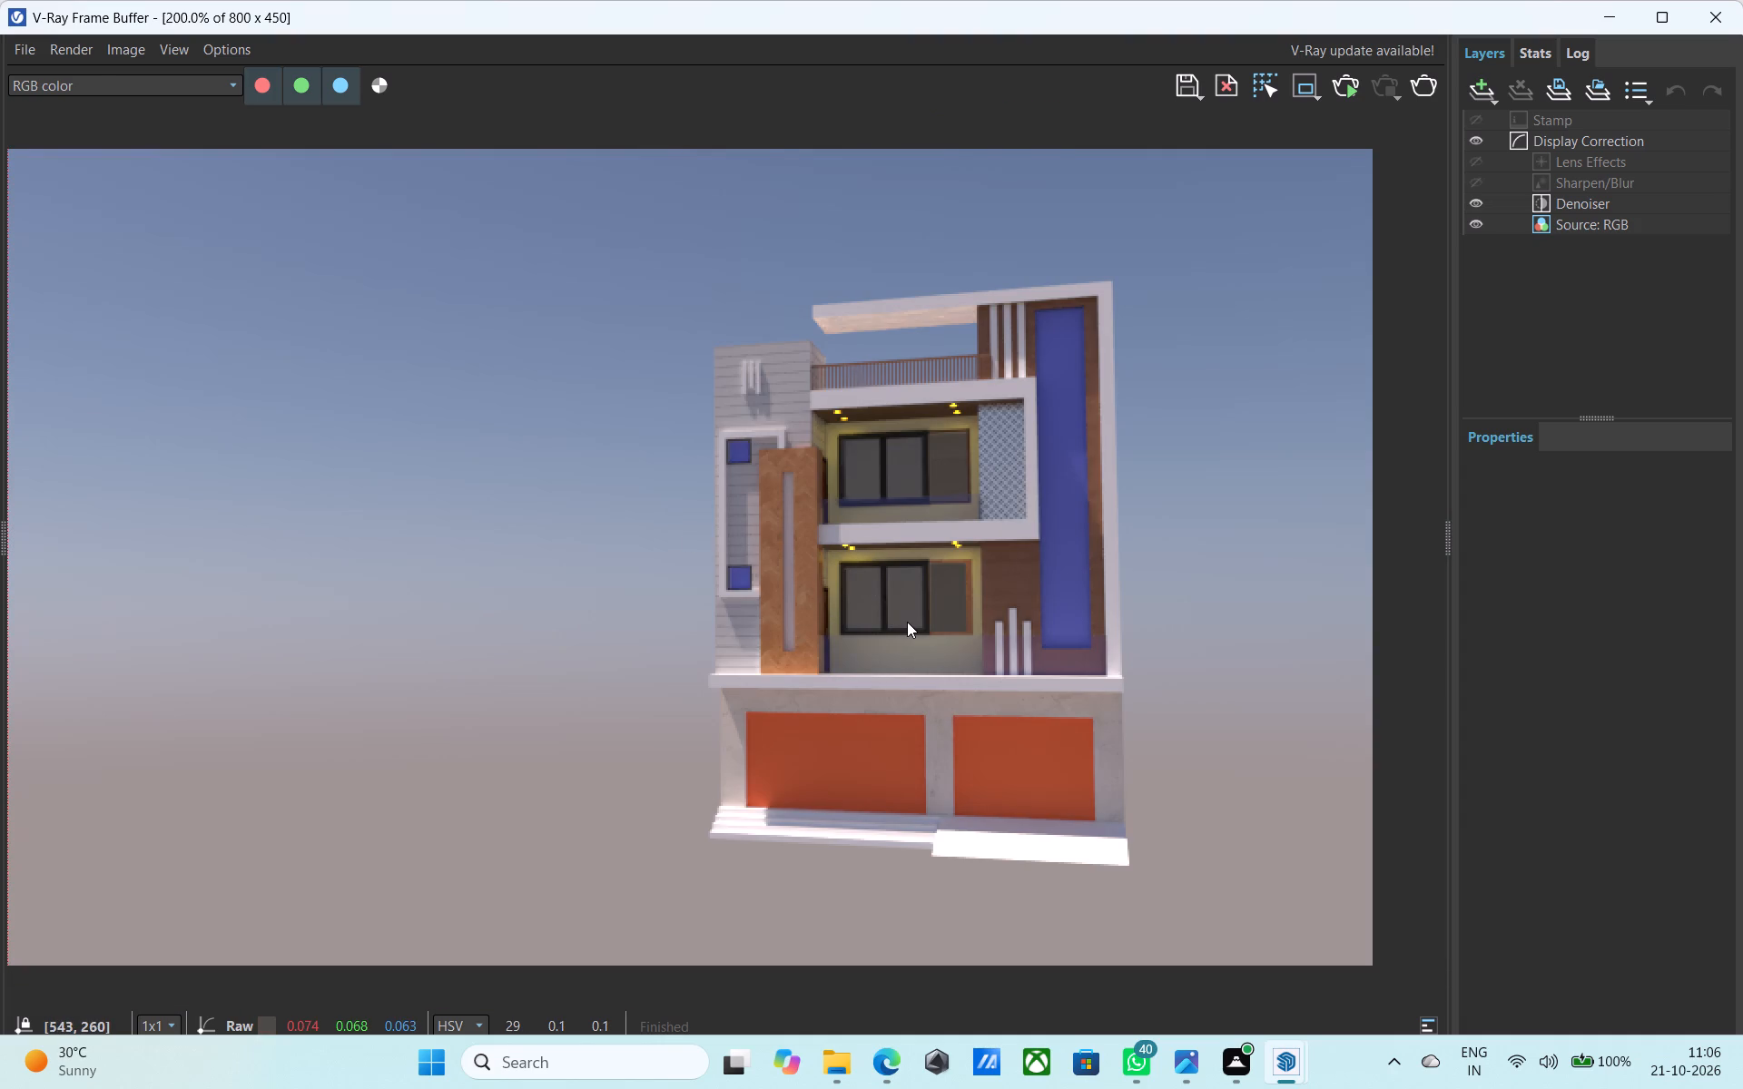
scroll(907, 622, "up", 1)
scroll(530, 619, "down", 1)
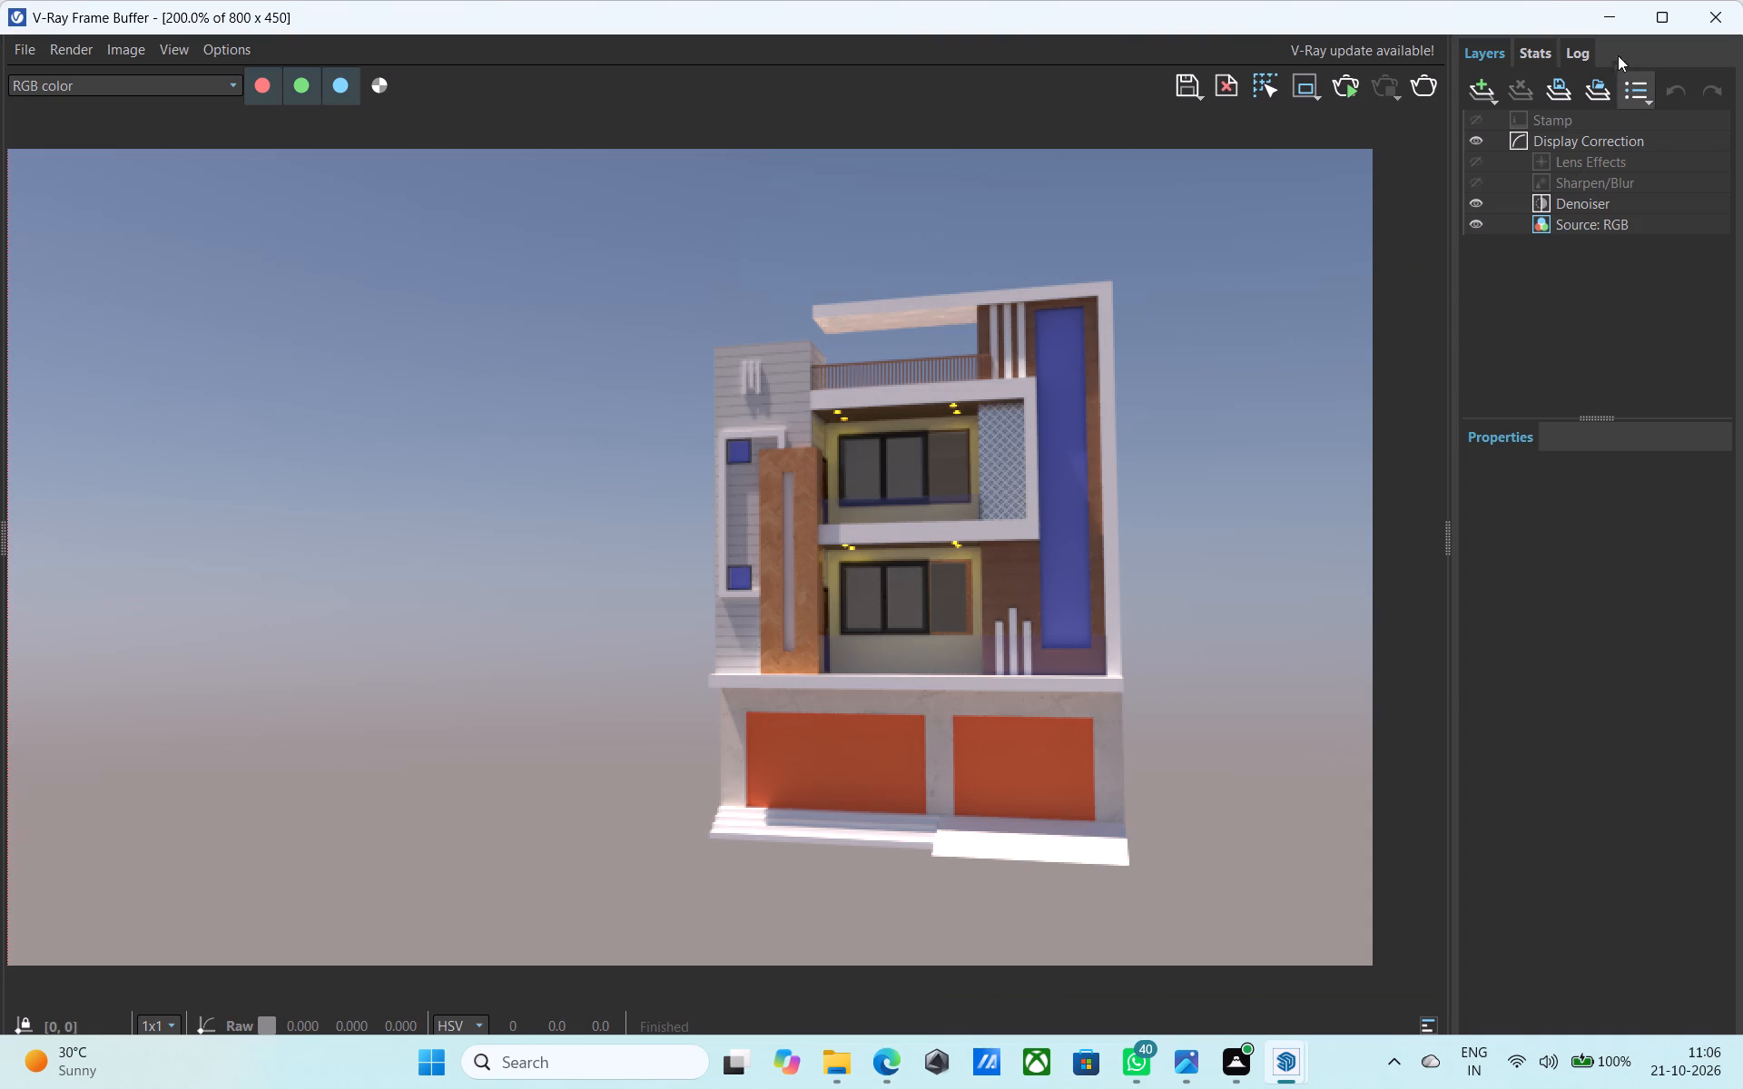
left_click(1693, 15)
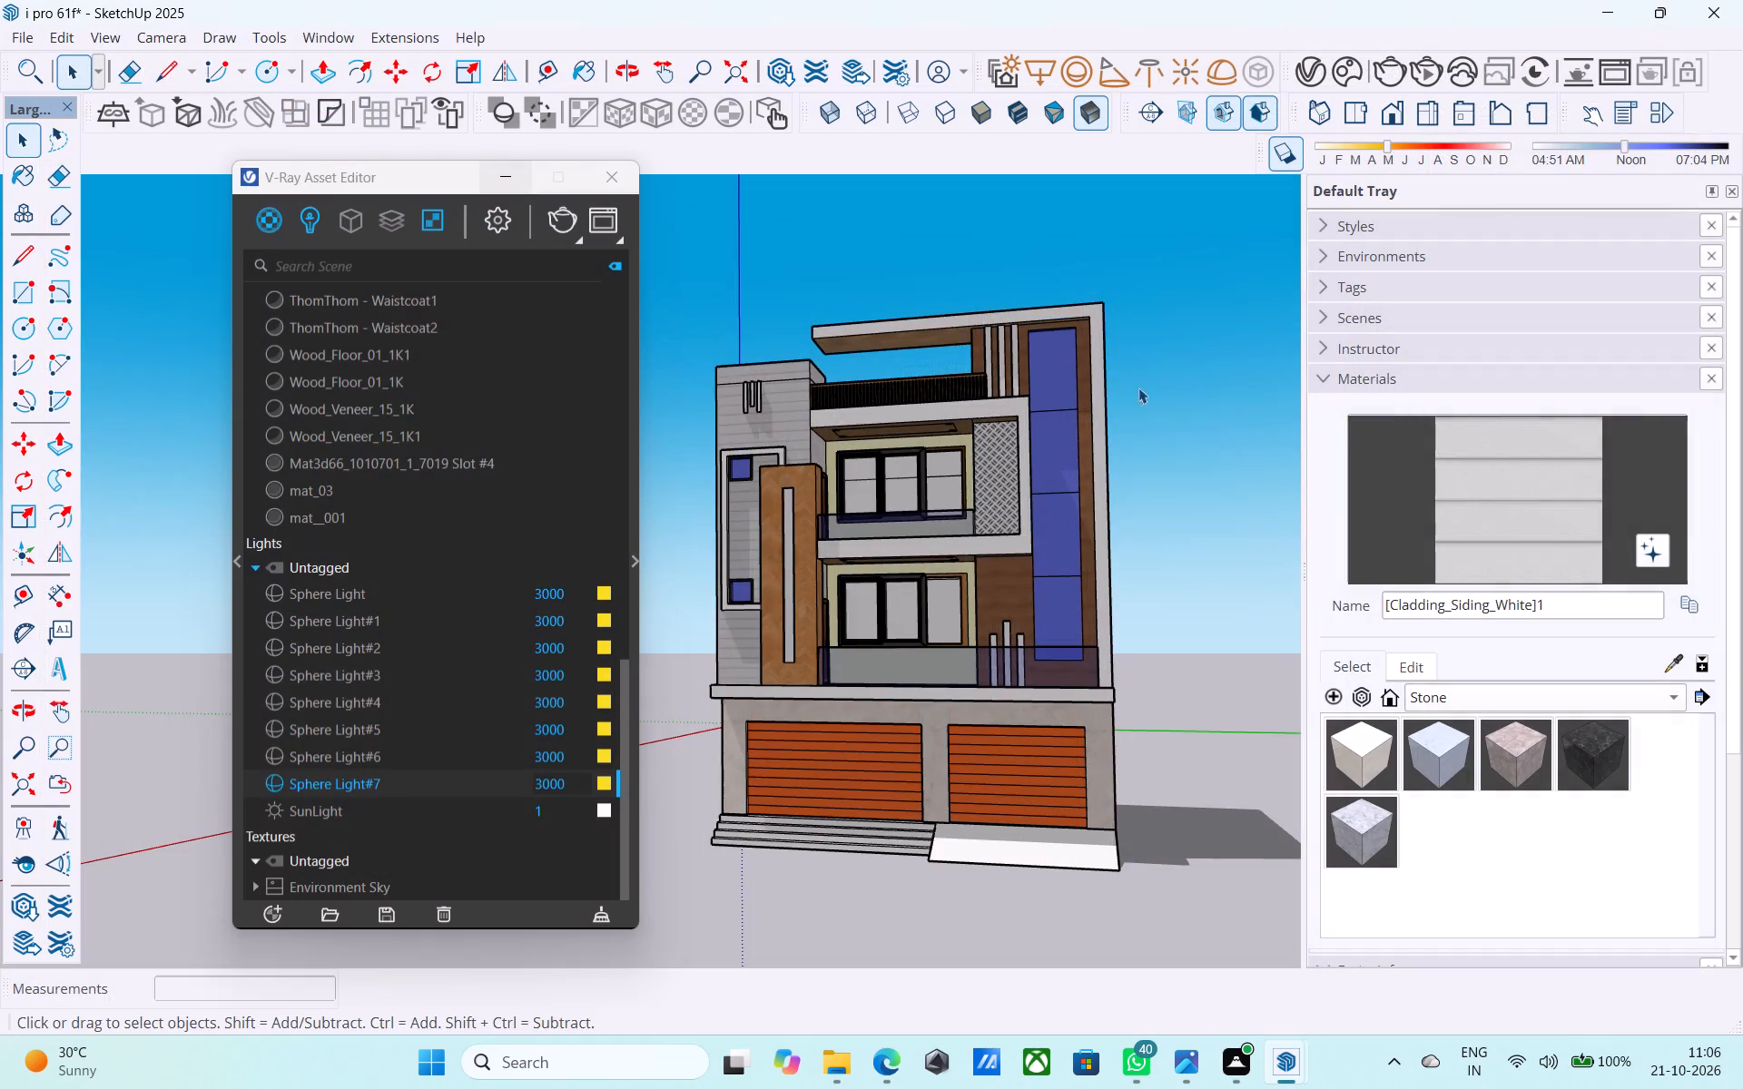
Close the V-Ray Asset Editor and examine both balconies and their windows from several viewpoints.
middle_click_drag(991, 434, 957, 424)
left_click(602, 168)
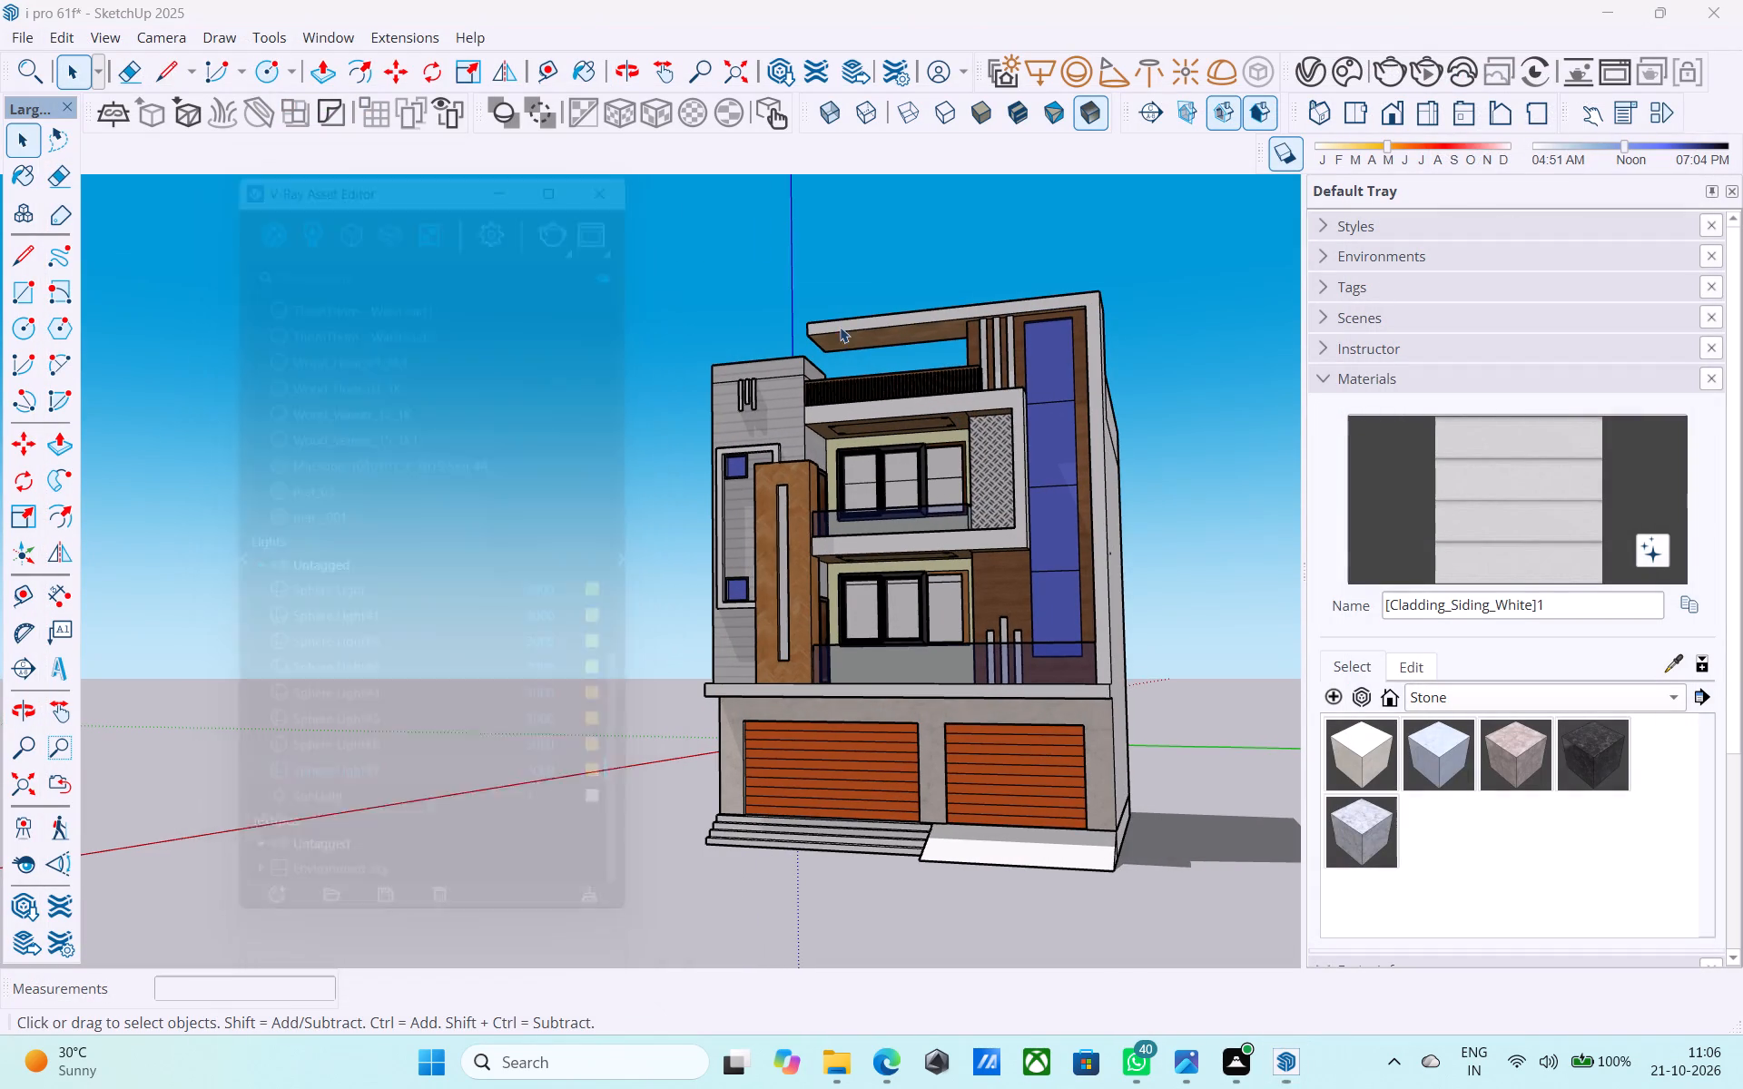
middle_click_drag(872, 417, 941, 663)
scroll(946, 501, "up", 13)
scroll(913, 523, "down", 3)
middle_click_drag(903, 524, 900, 501)
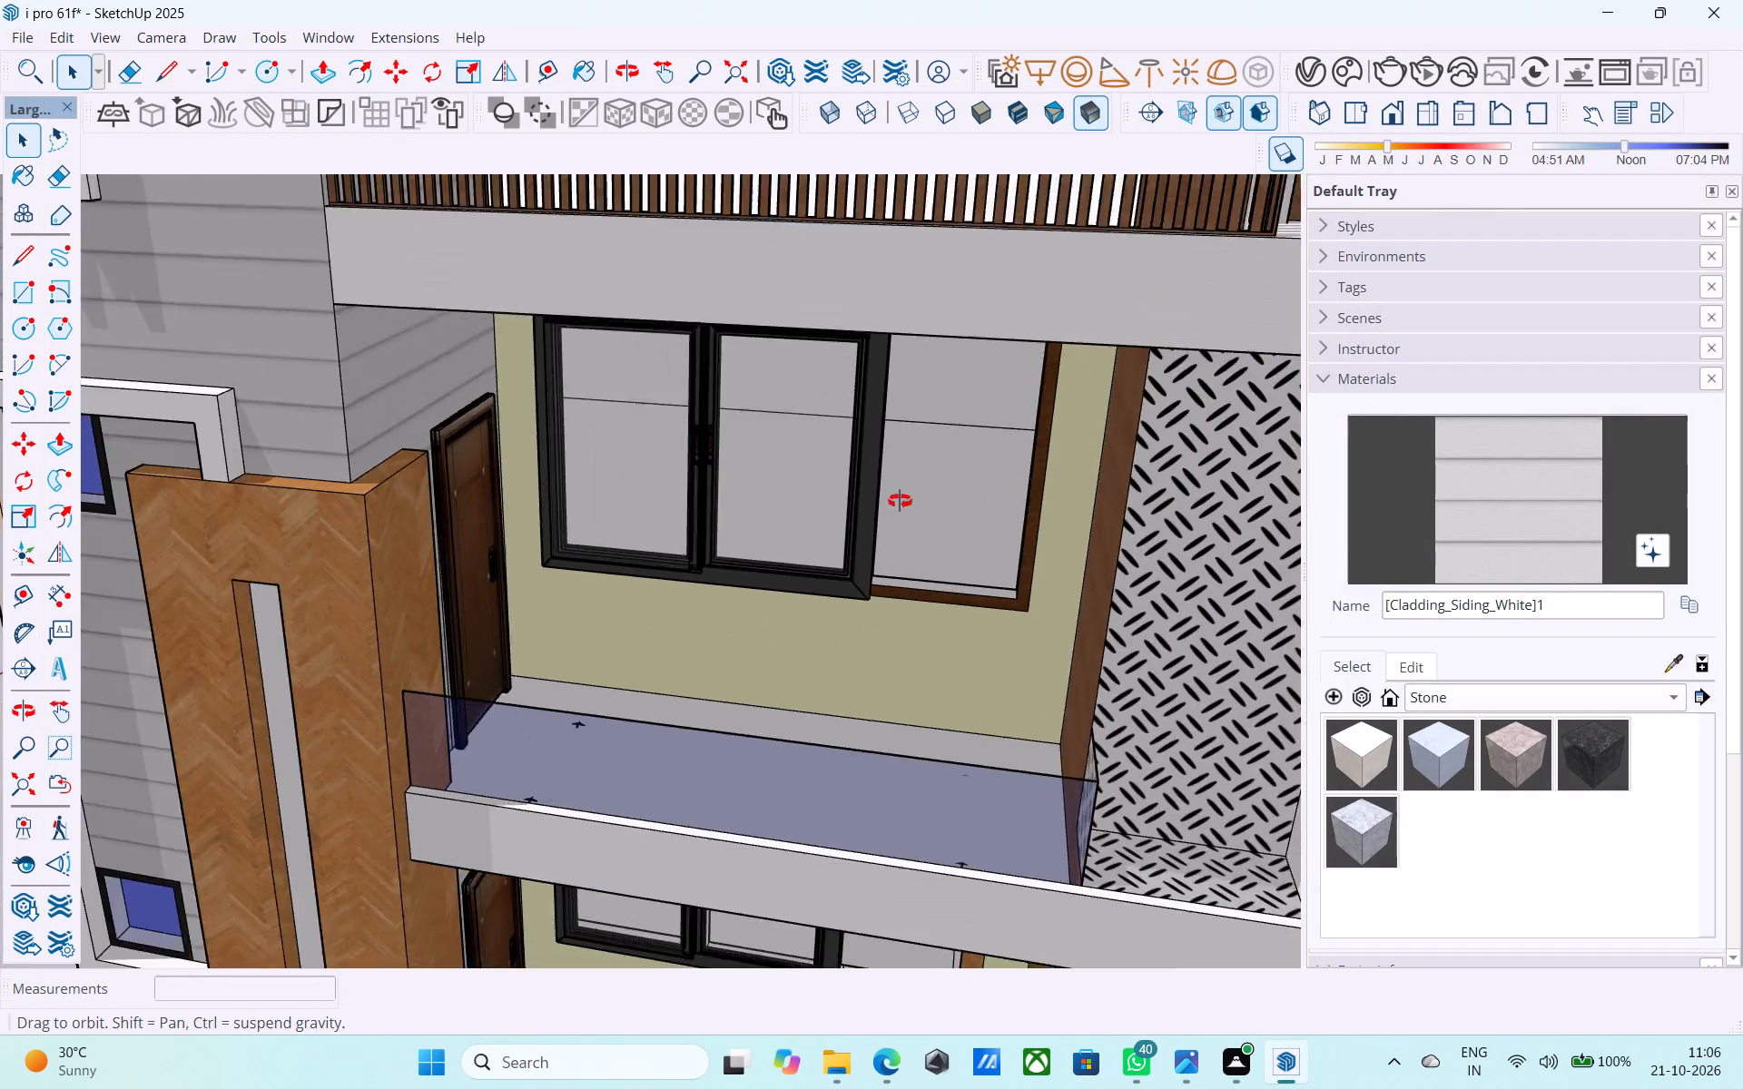
middle_click_drag(900, 501, 943, 327)
scroll(948, 309, "up", 1)
scroll(948, 309, "down", 10)
middle_click_drag(688, 540, 734, 564)
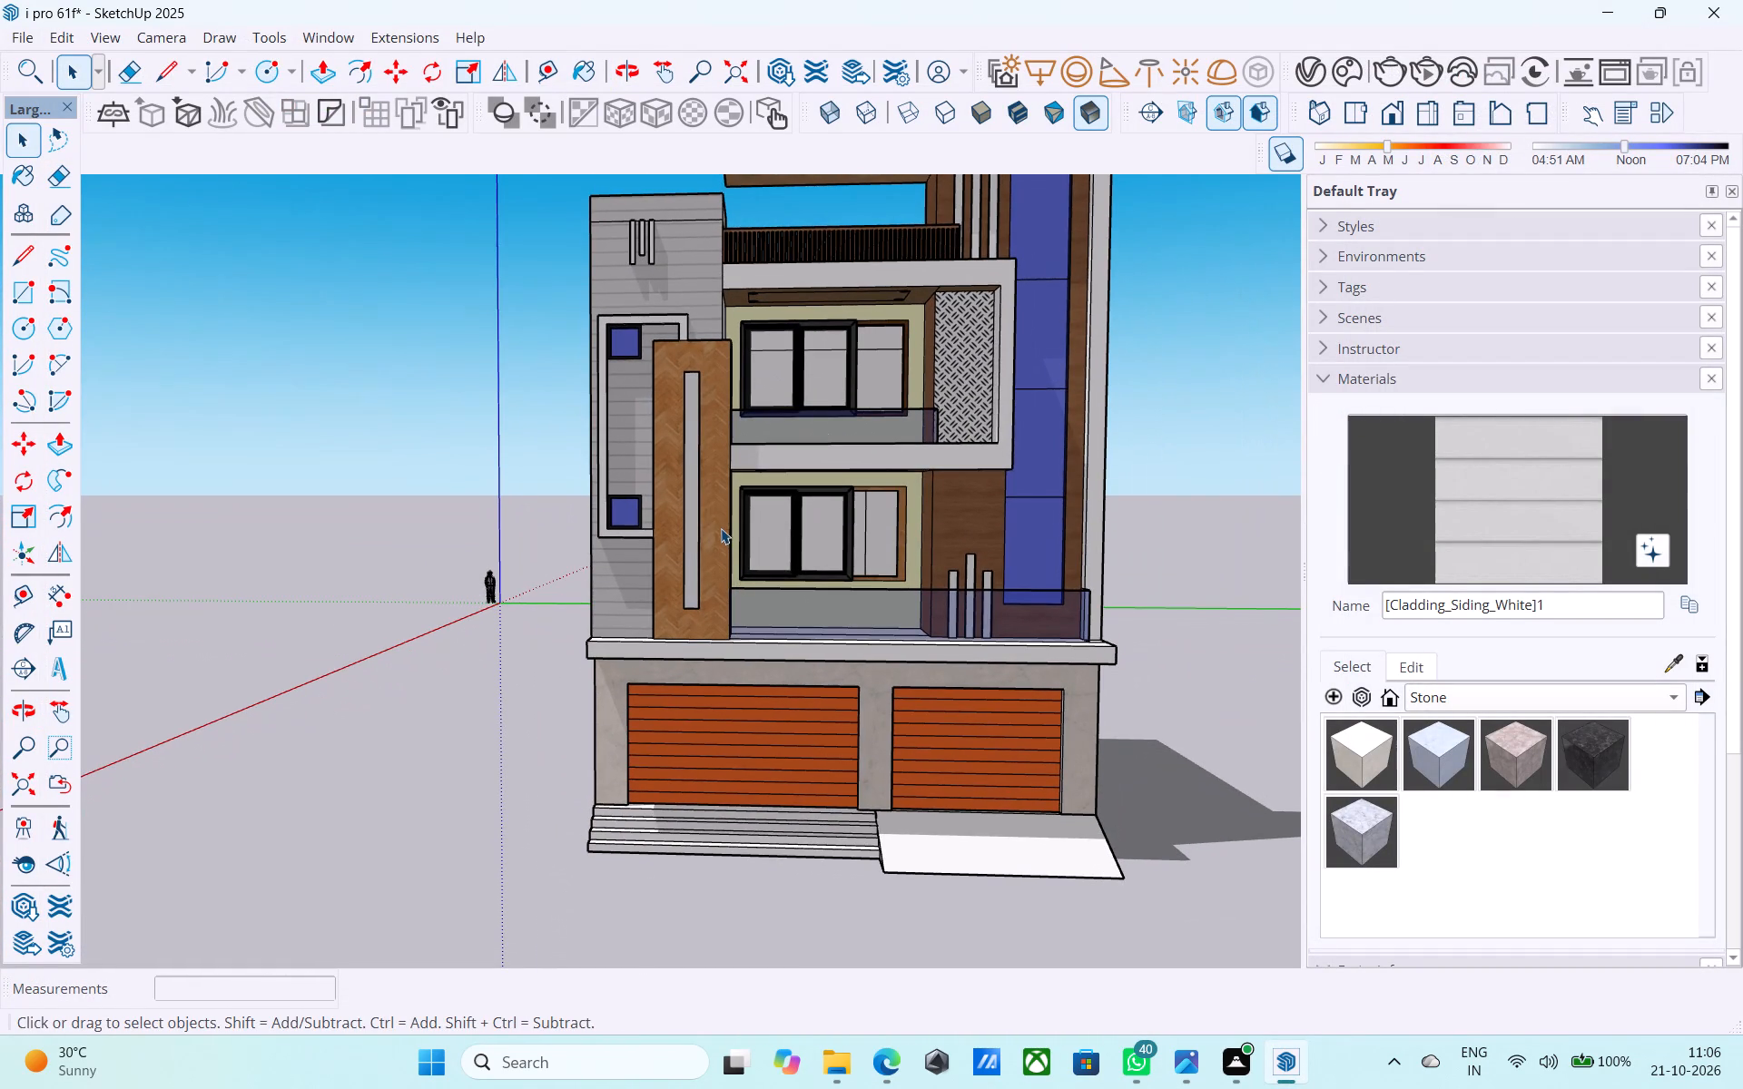
middle_click_drag(717, 522, 655, 624)
scroll(699, 722, "up", 5)
middle_click_drag(910, 547, 910, 564)
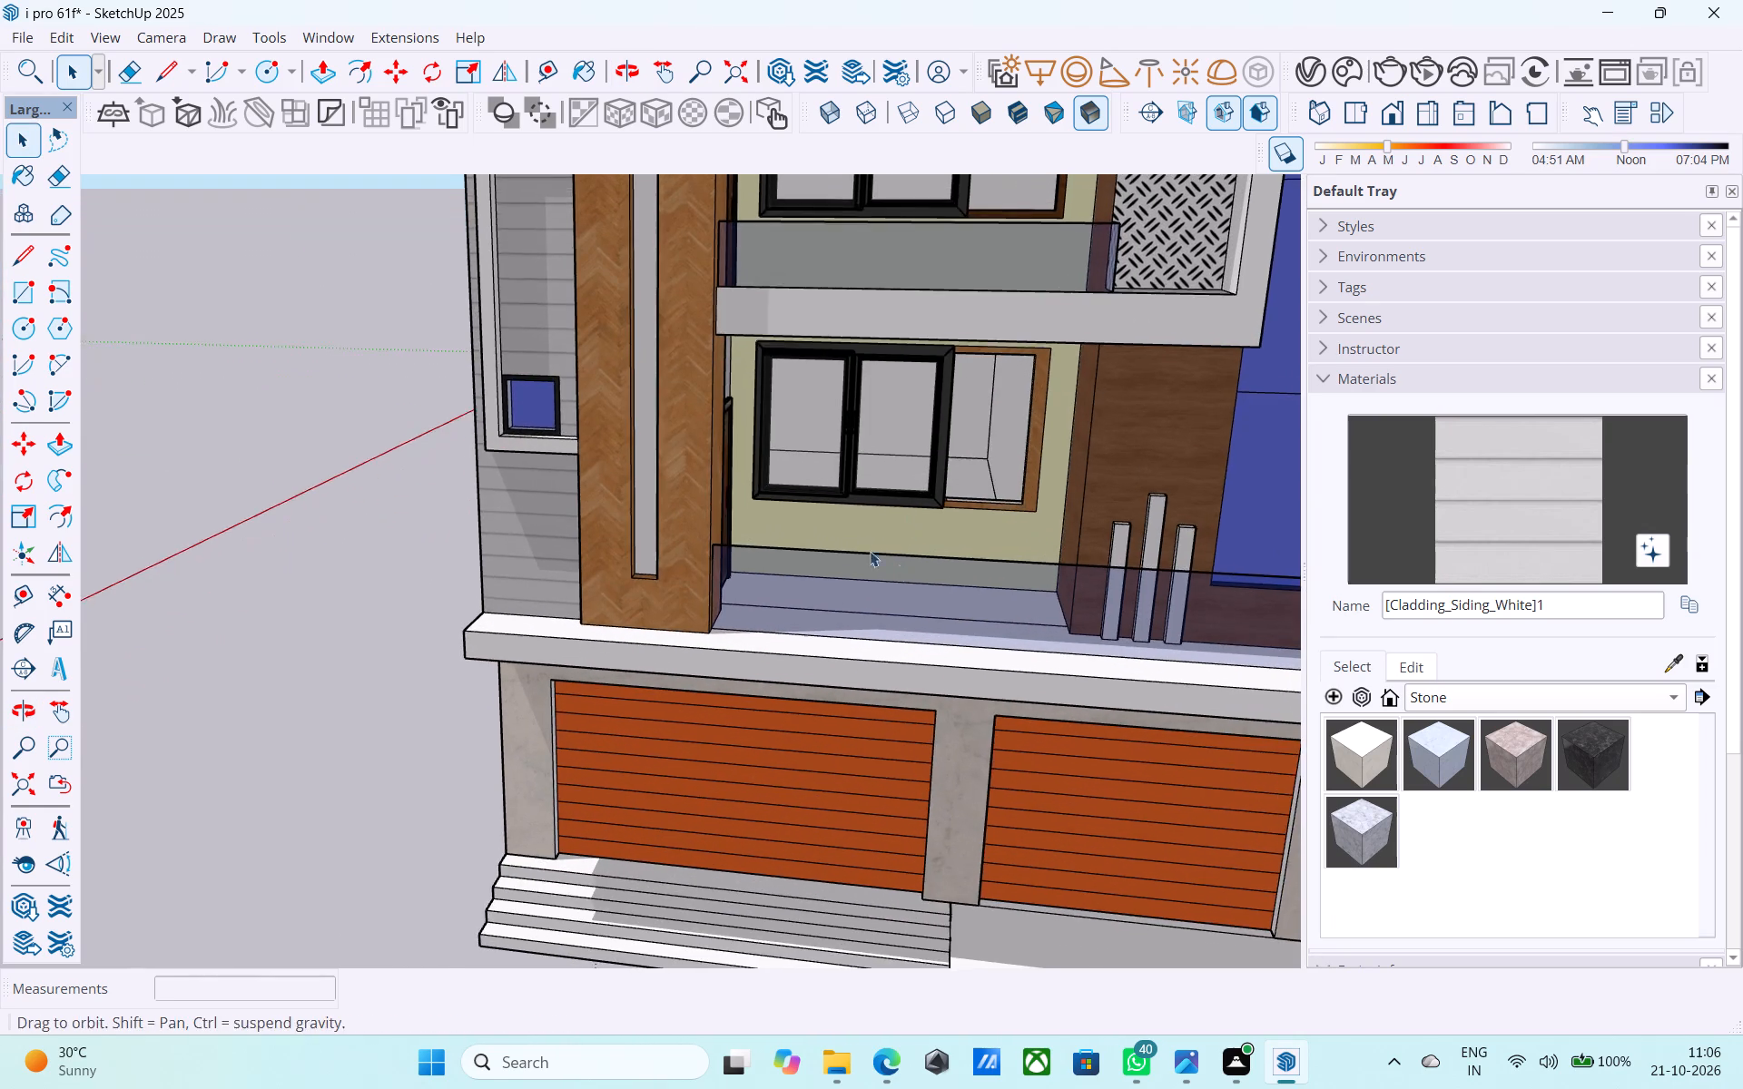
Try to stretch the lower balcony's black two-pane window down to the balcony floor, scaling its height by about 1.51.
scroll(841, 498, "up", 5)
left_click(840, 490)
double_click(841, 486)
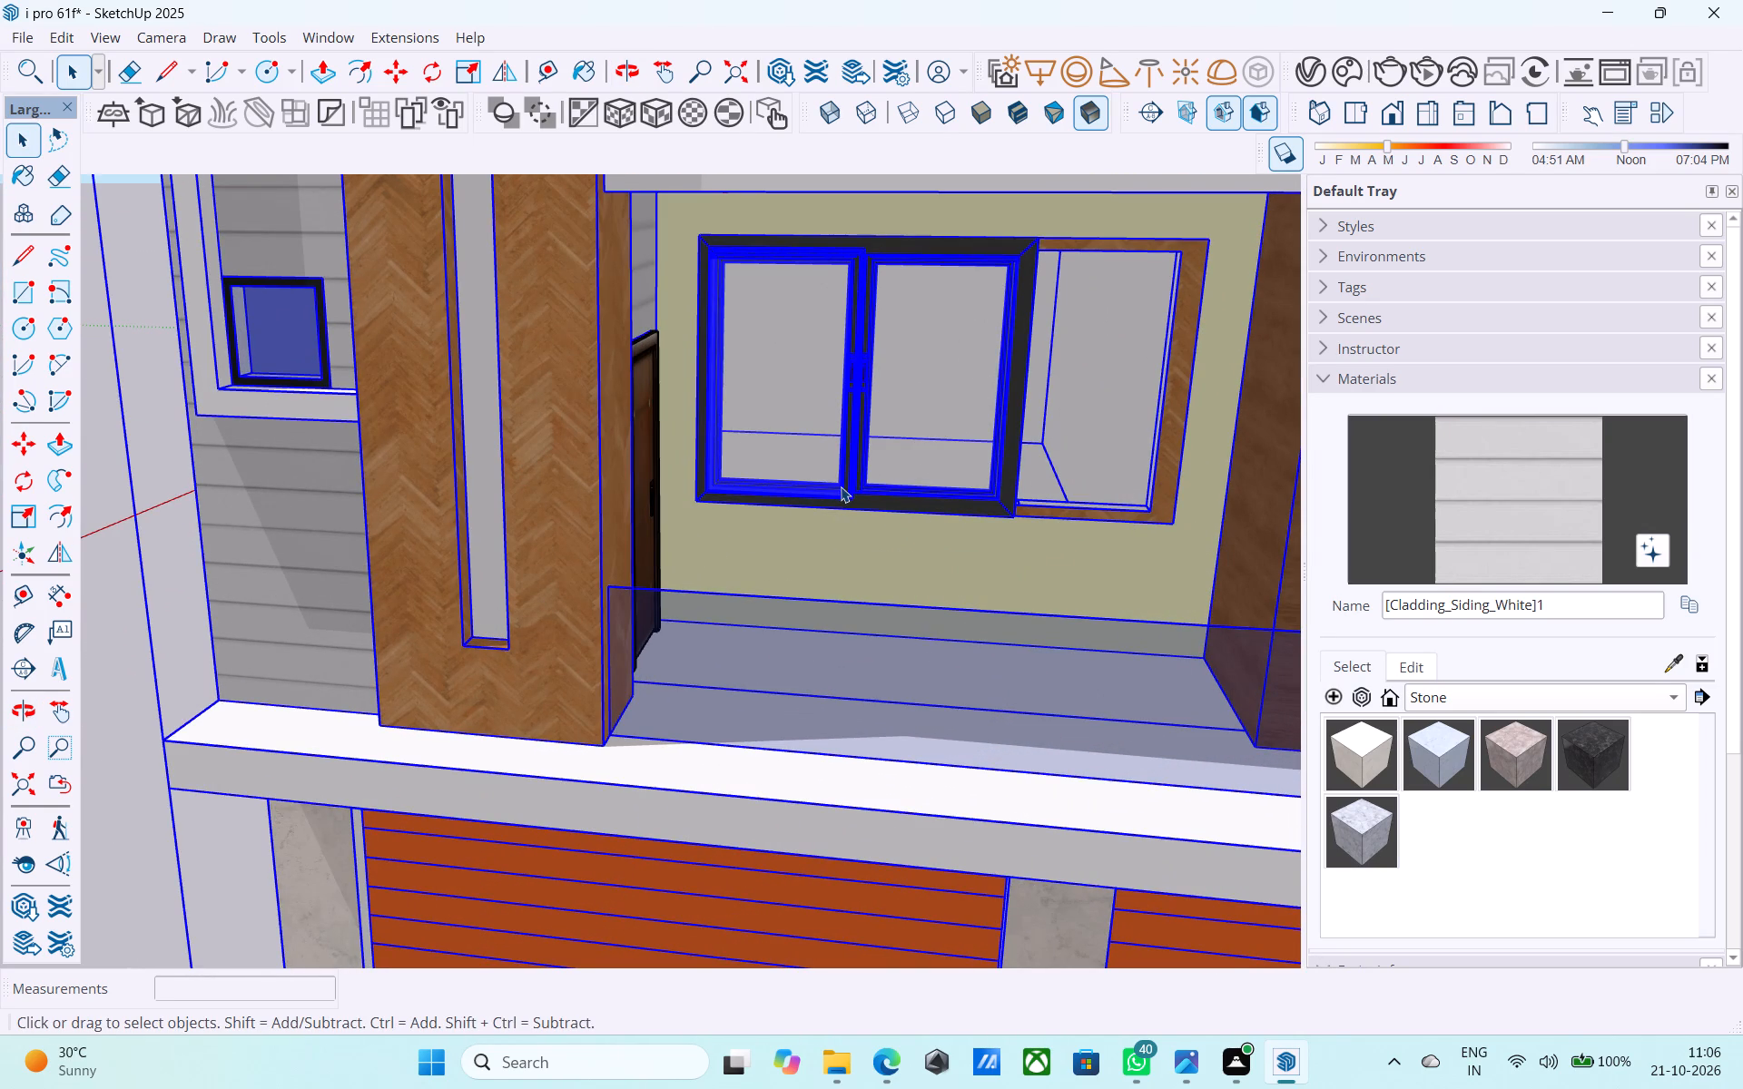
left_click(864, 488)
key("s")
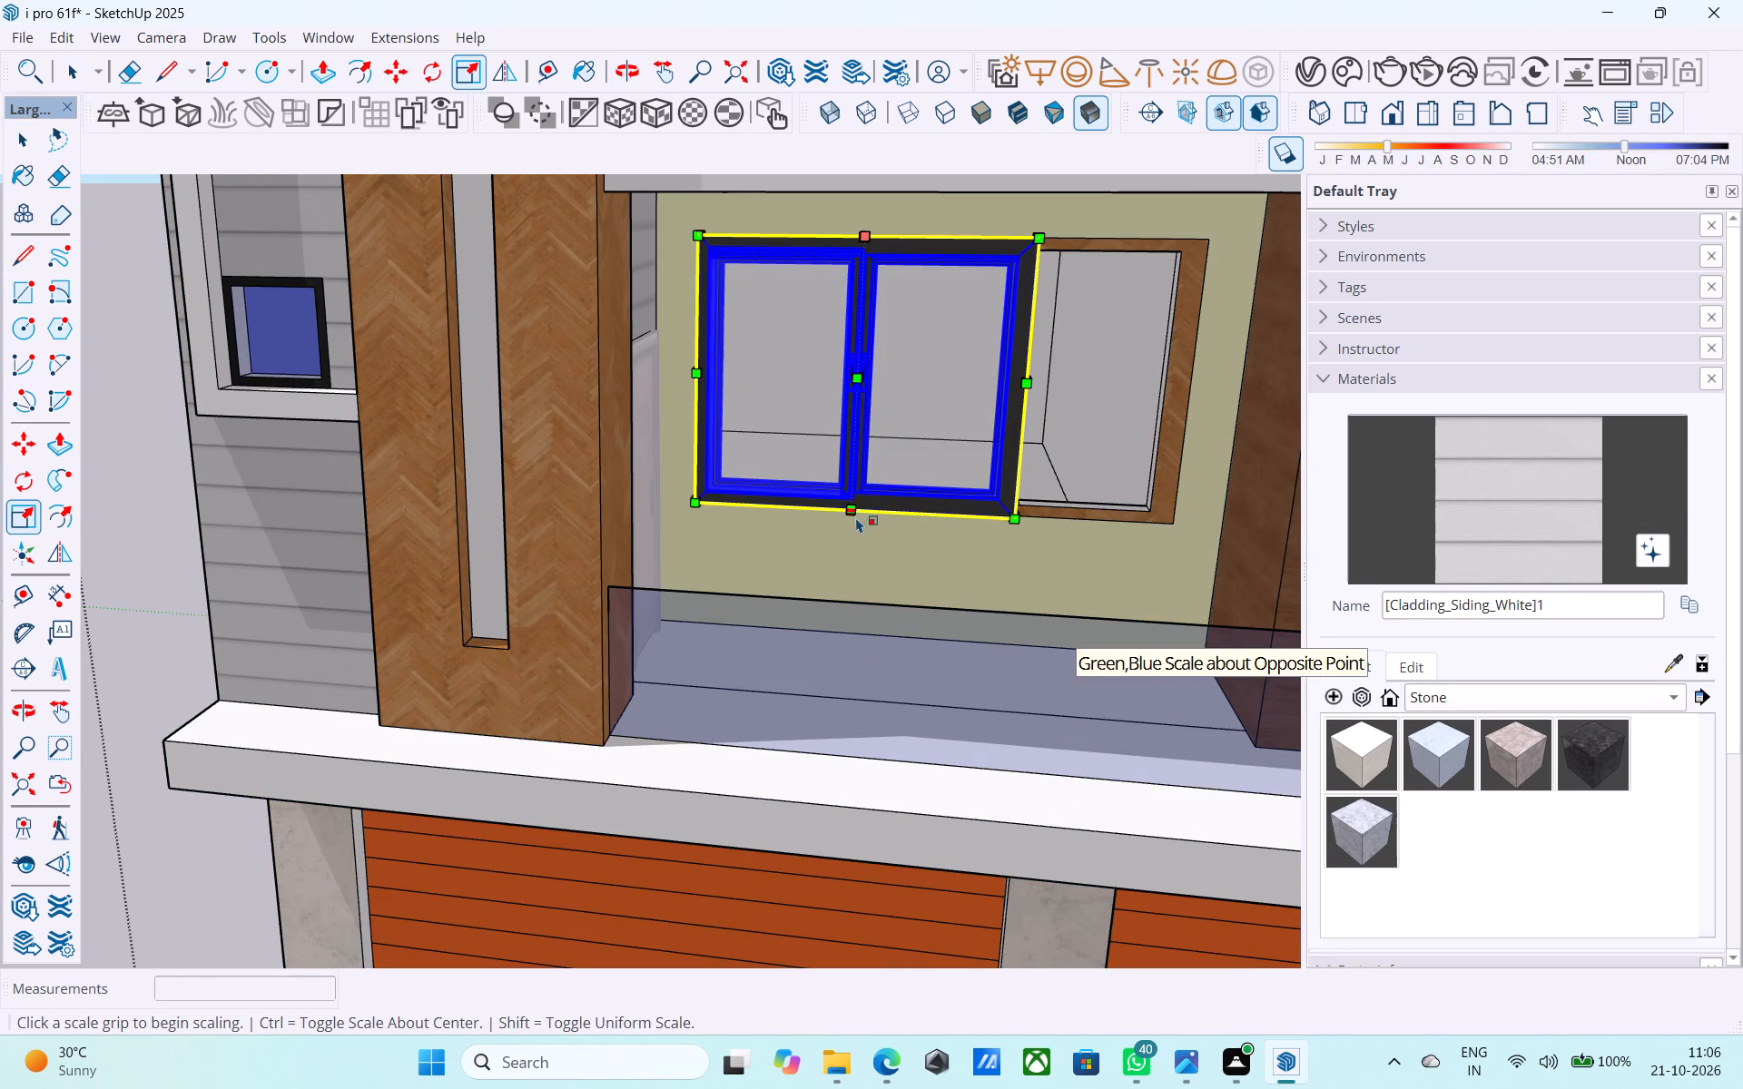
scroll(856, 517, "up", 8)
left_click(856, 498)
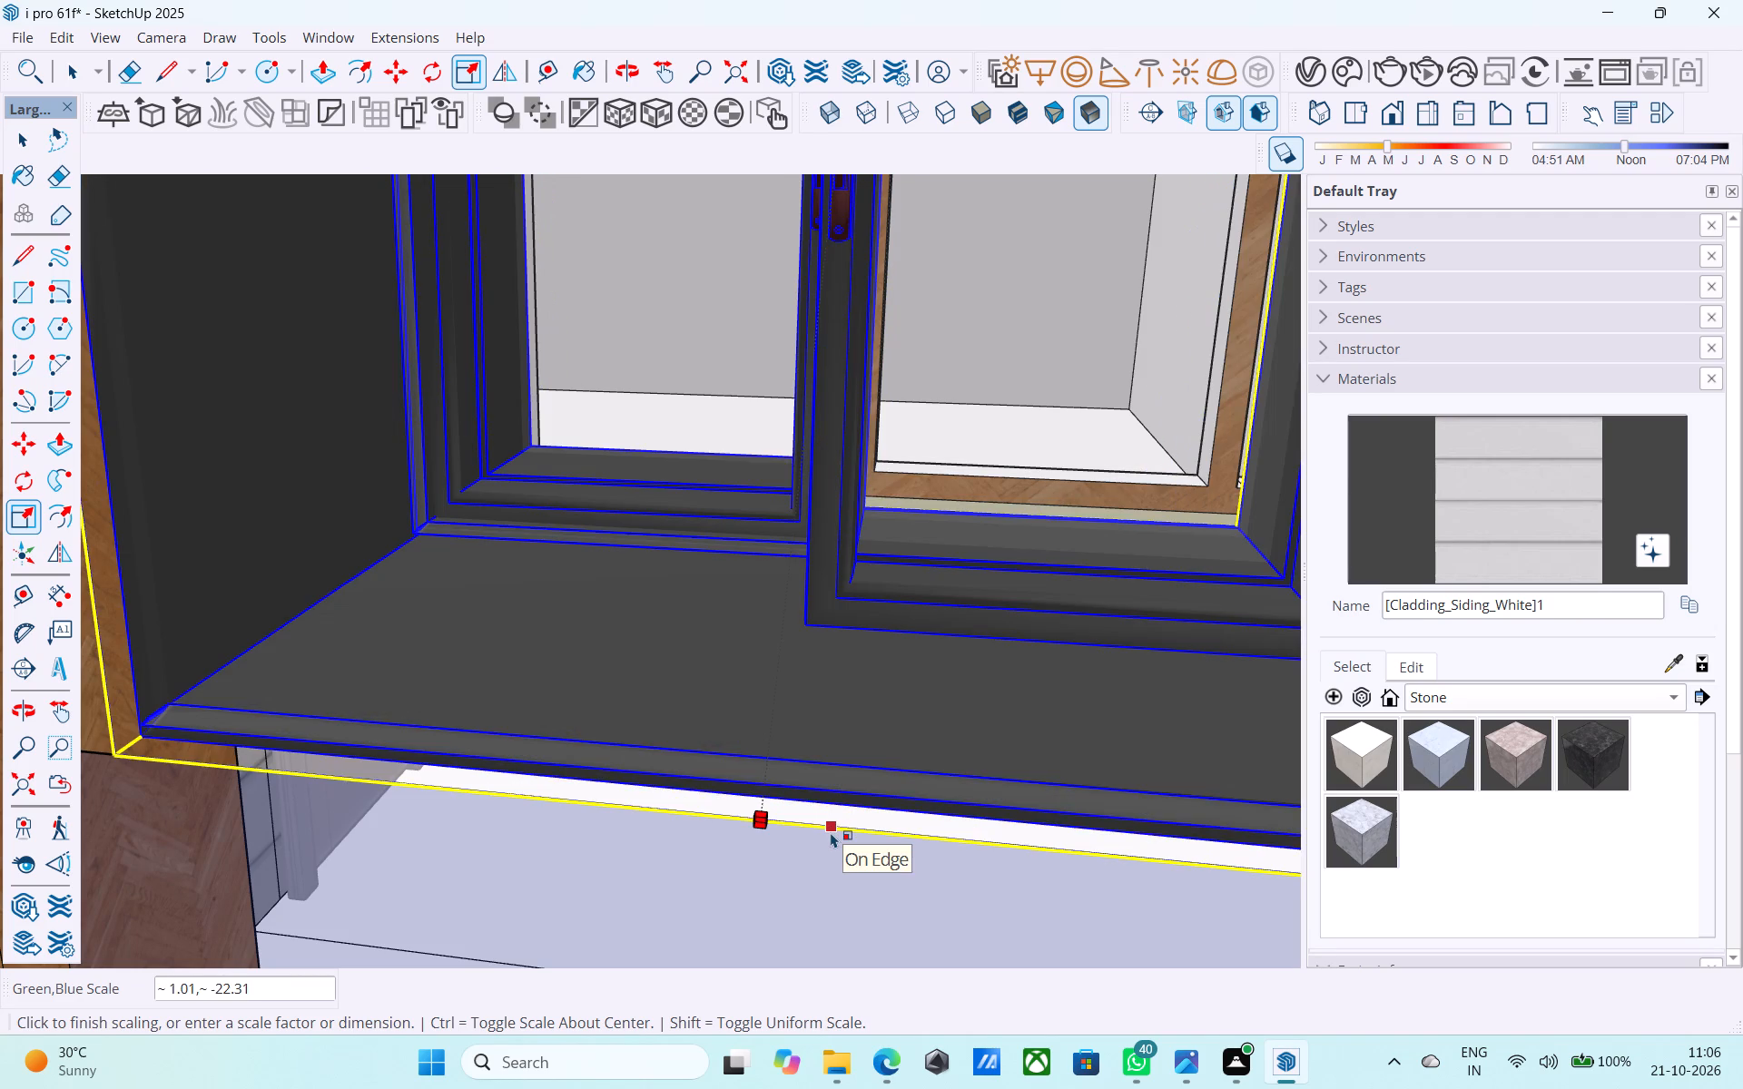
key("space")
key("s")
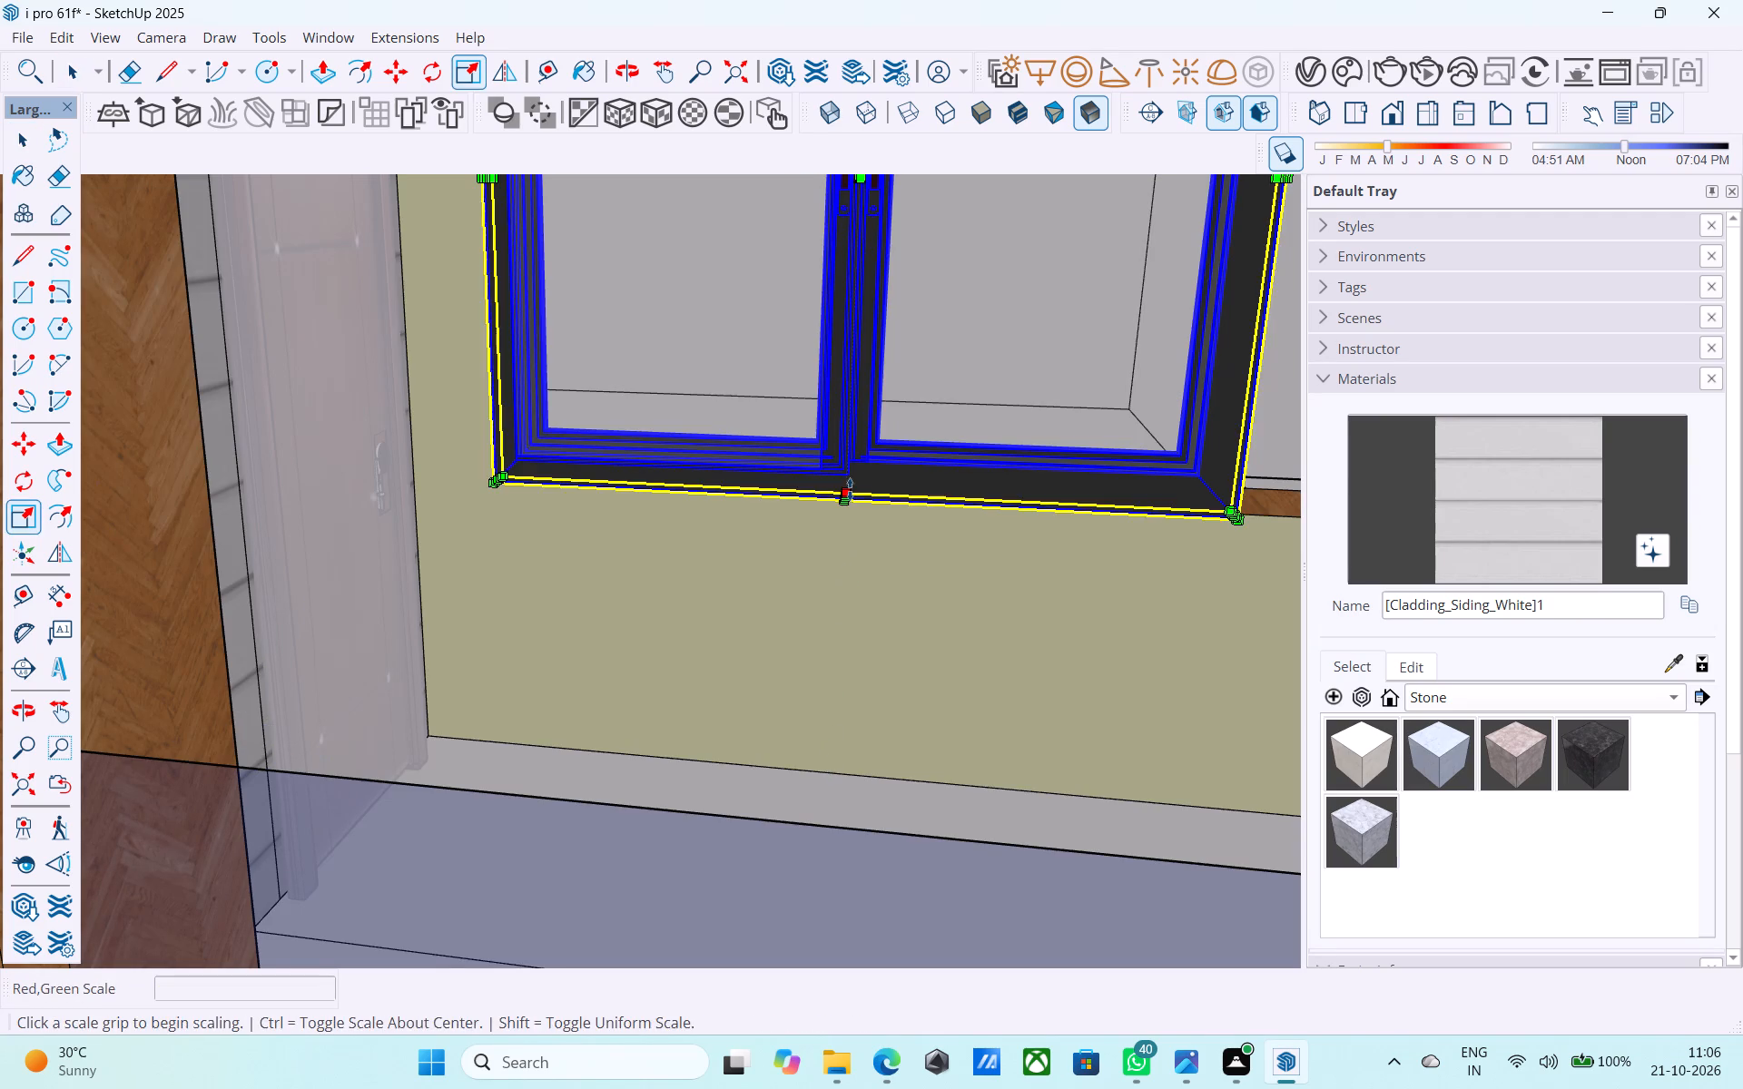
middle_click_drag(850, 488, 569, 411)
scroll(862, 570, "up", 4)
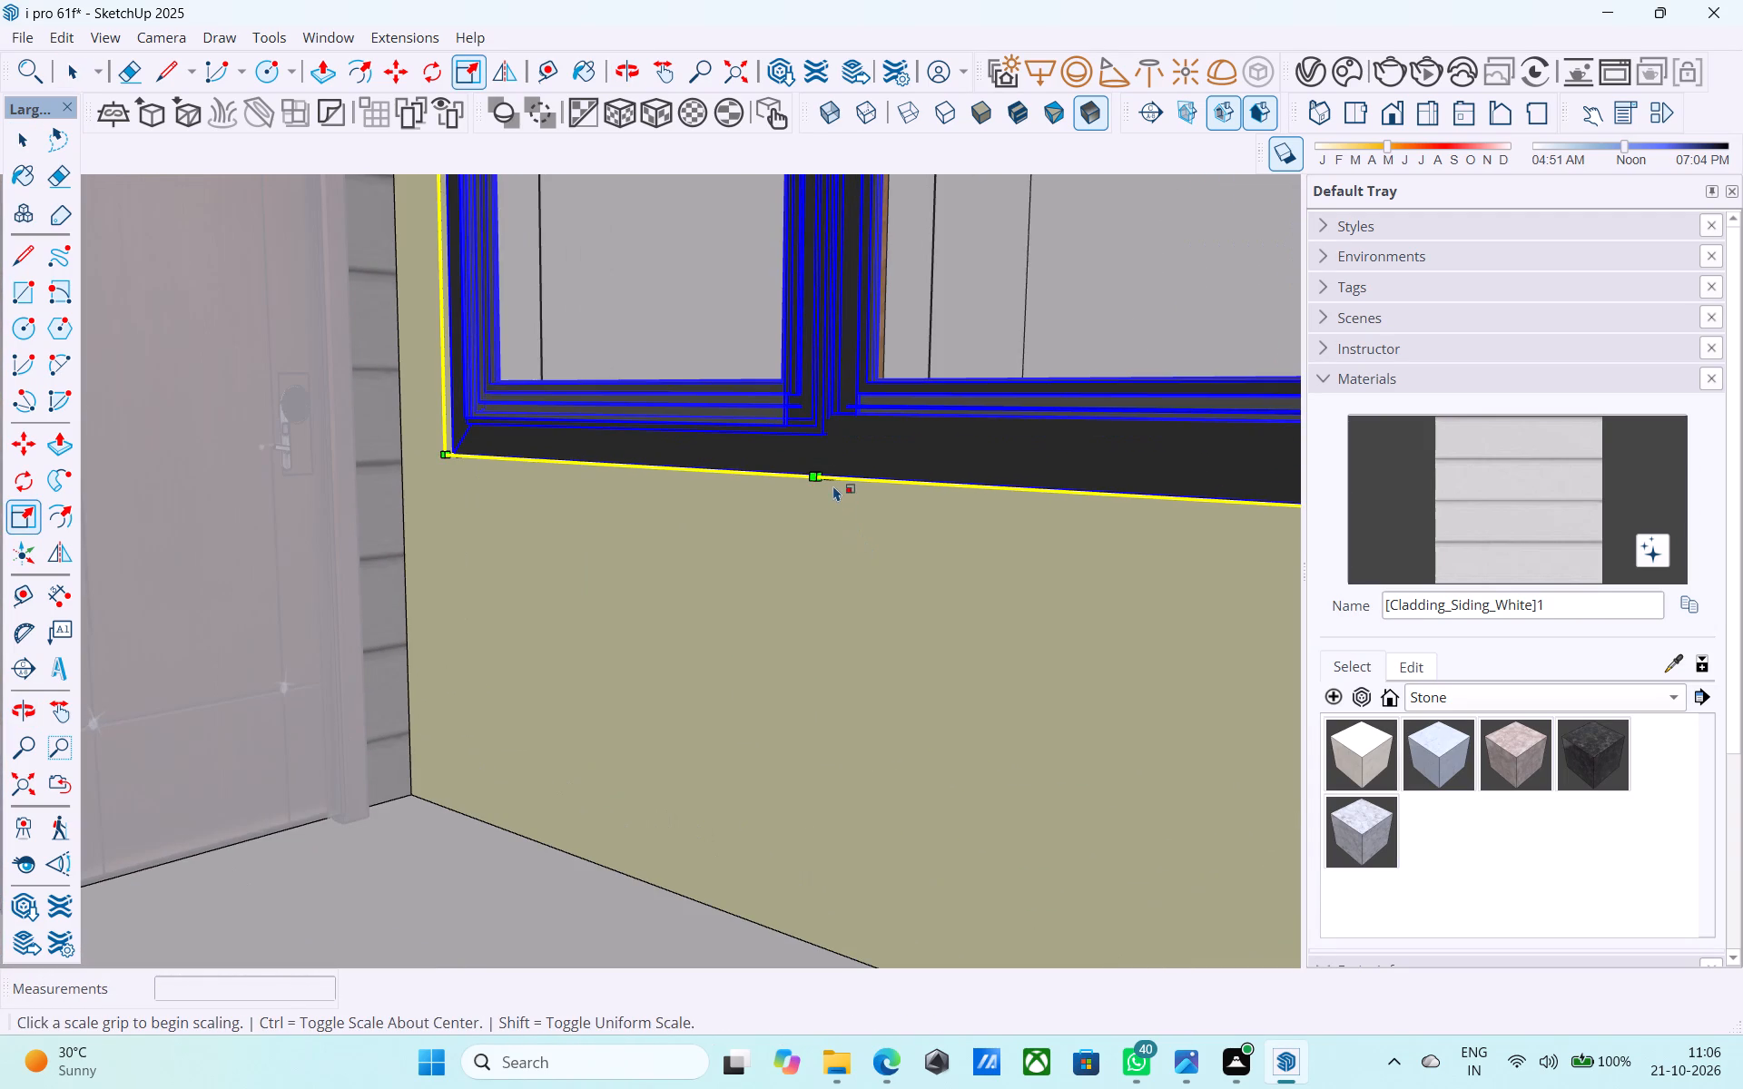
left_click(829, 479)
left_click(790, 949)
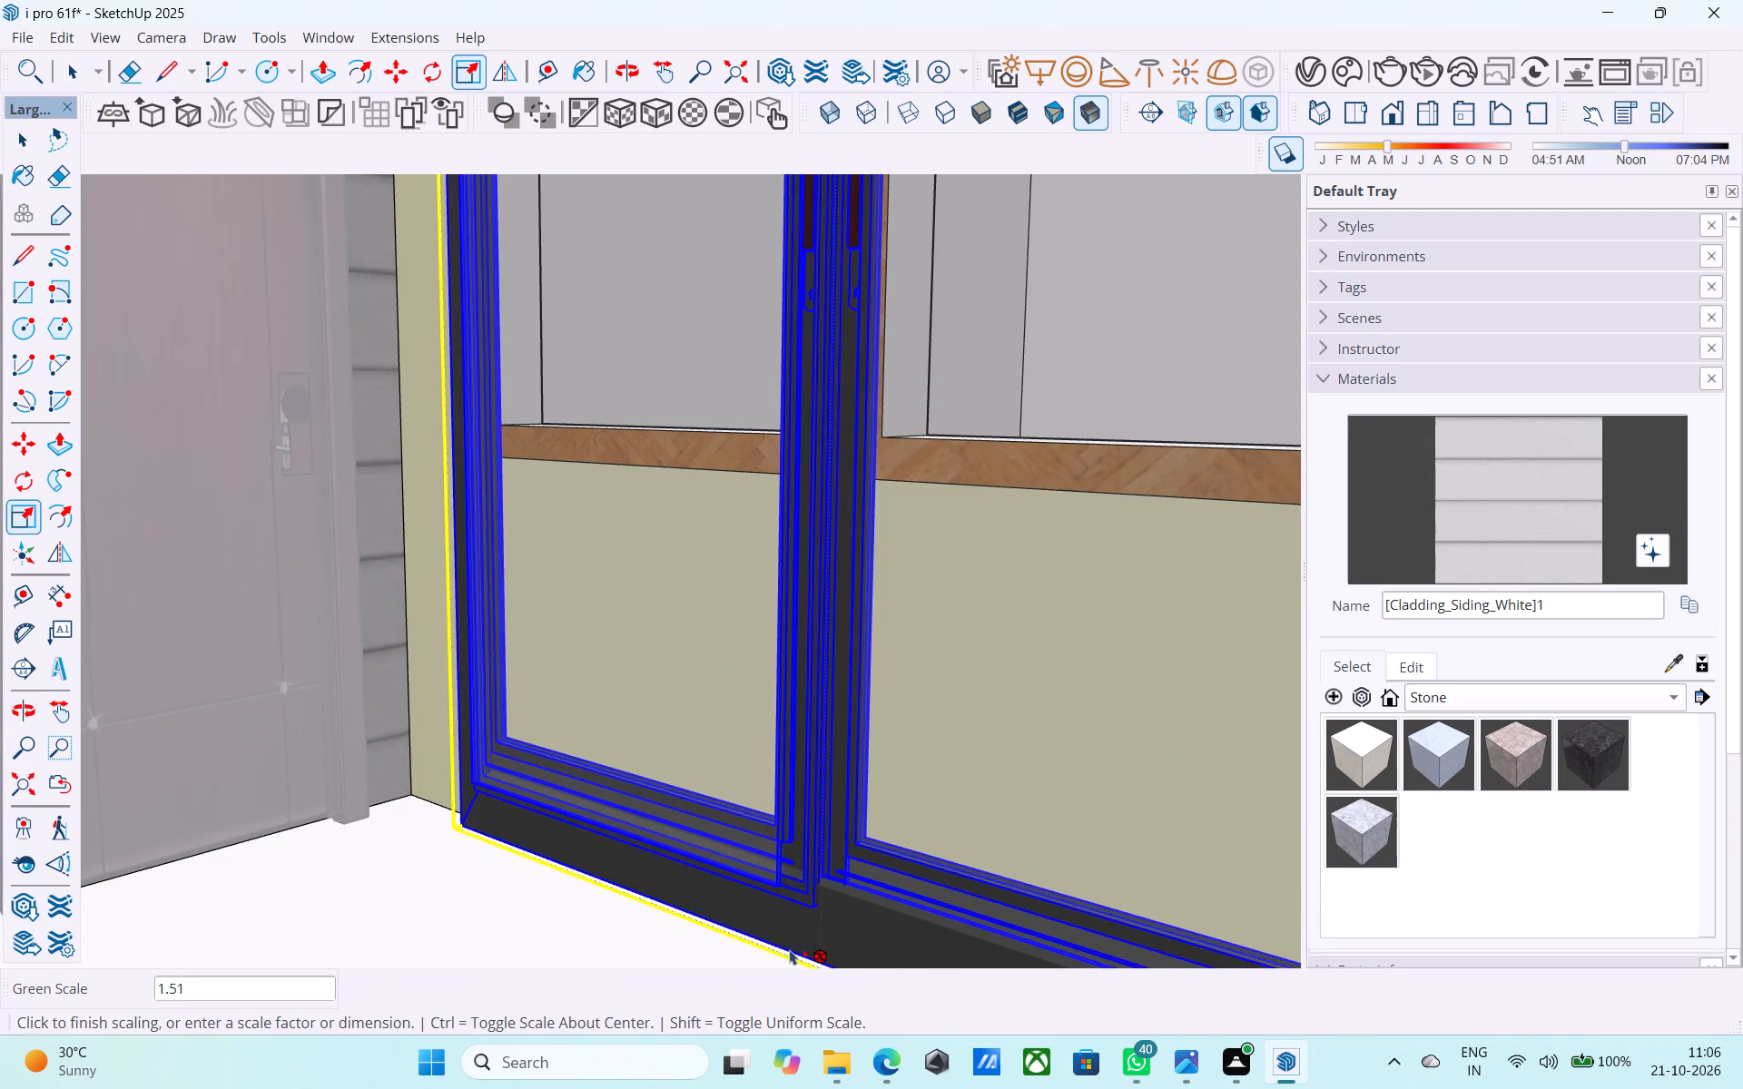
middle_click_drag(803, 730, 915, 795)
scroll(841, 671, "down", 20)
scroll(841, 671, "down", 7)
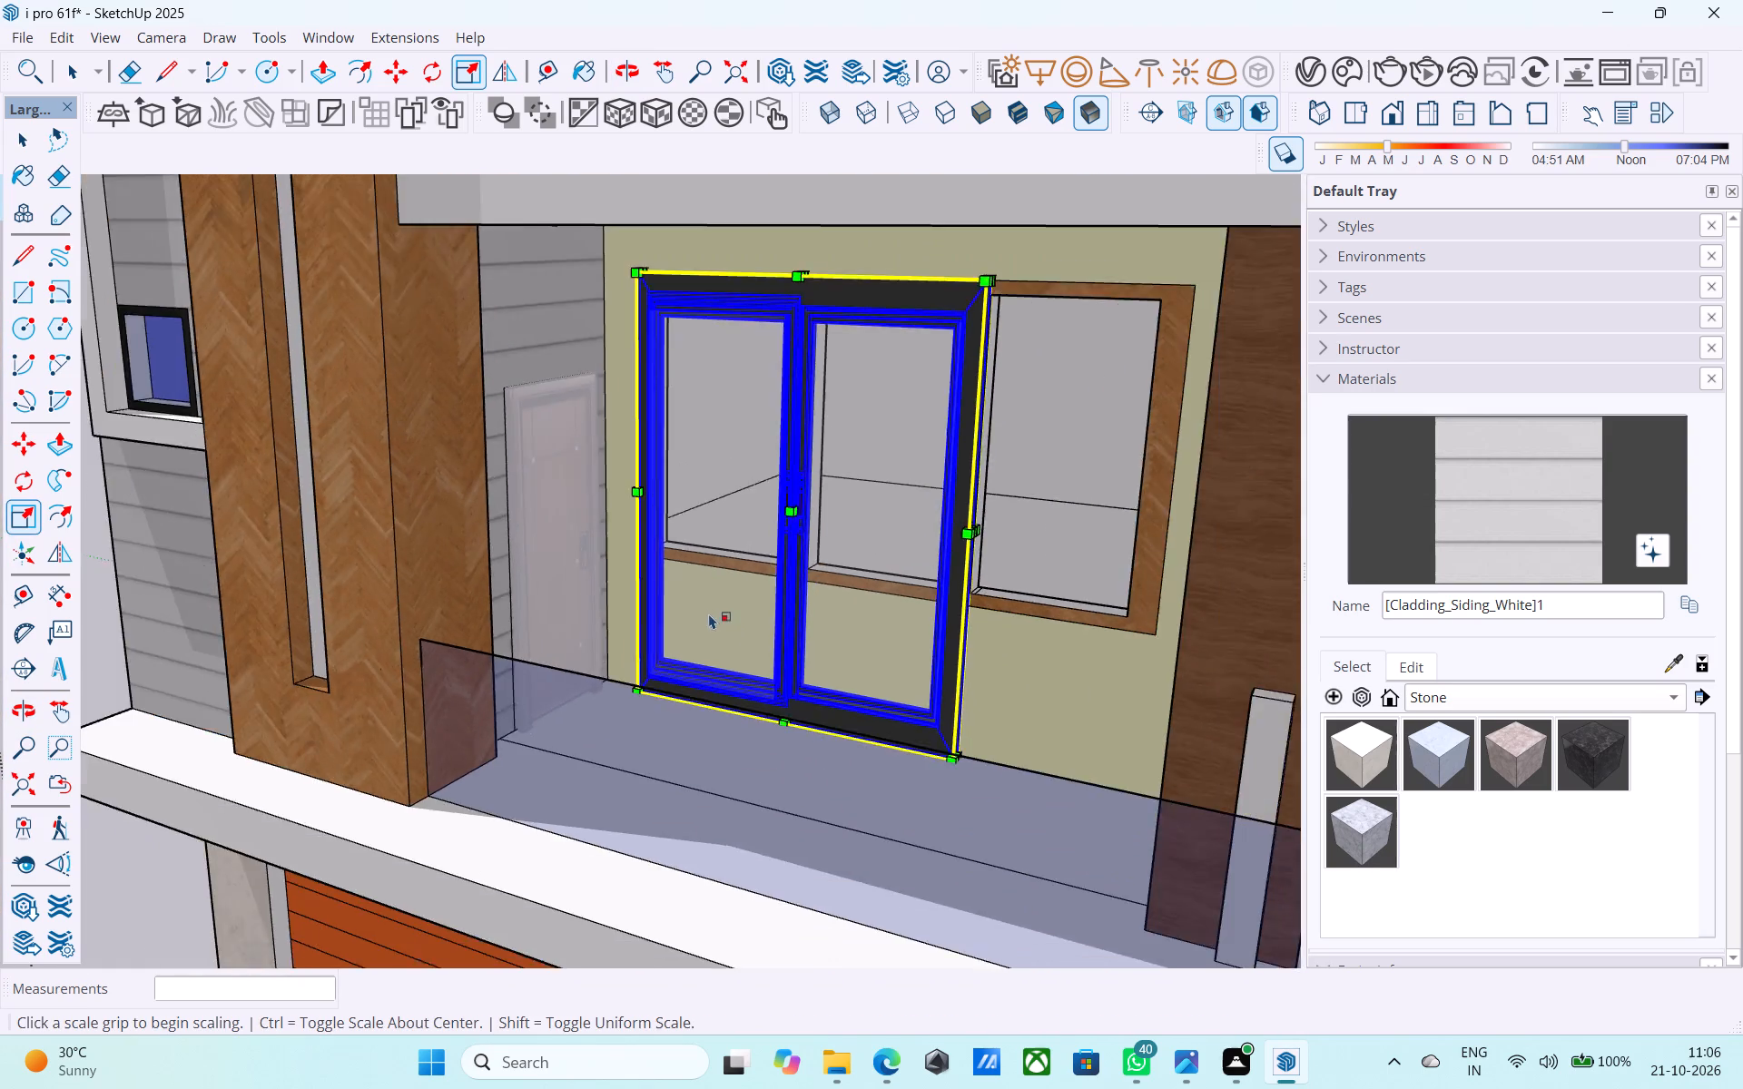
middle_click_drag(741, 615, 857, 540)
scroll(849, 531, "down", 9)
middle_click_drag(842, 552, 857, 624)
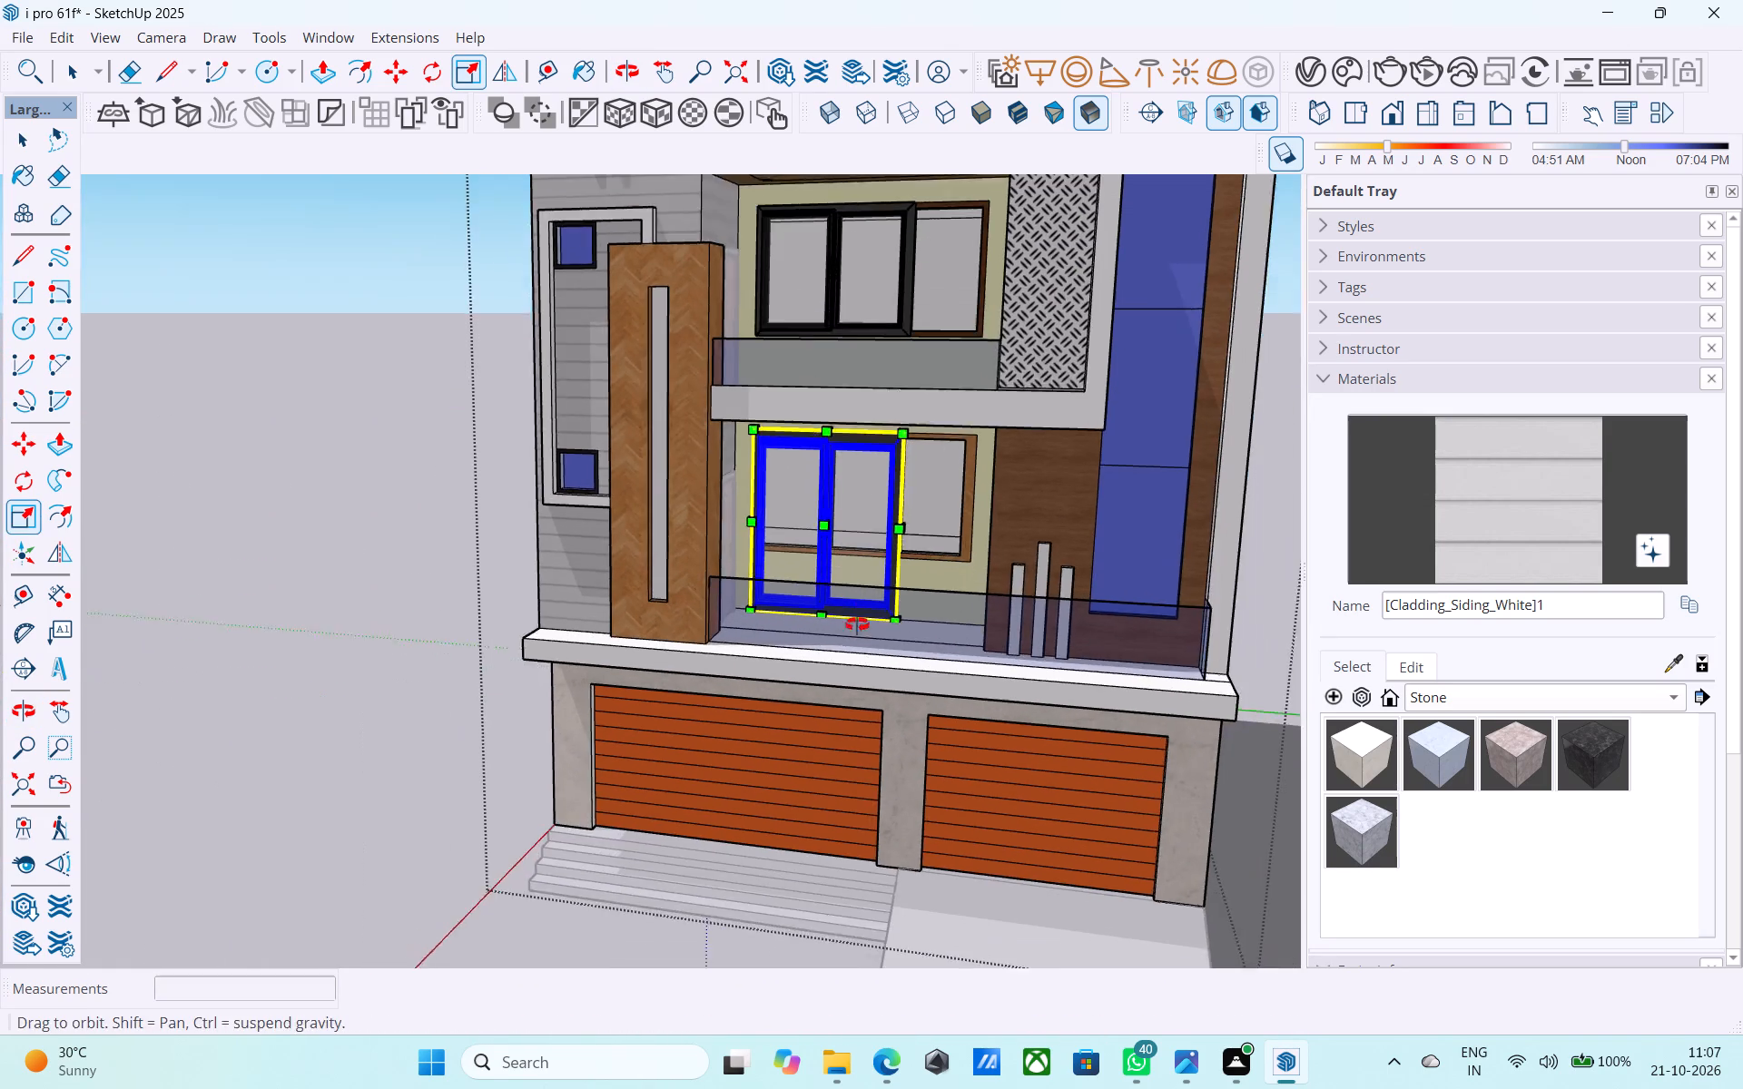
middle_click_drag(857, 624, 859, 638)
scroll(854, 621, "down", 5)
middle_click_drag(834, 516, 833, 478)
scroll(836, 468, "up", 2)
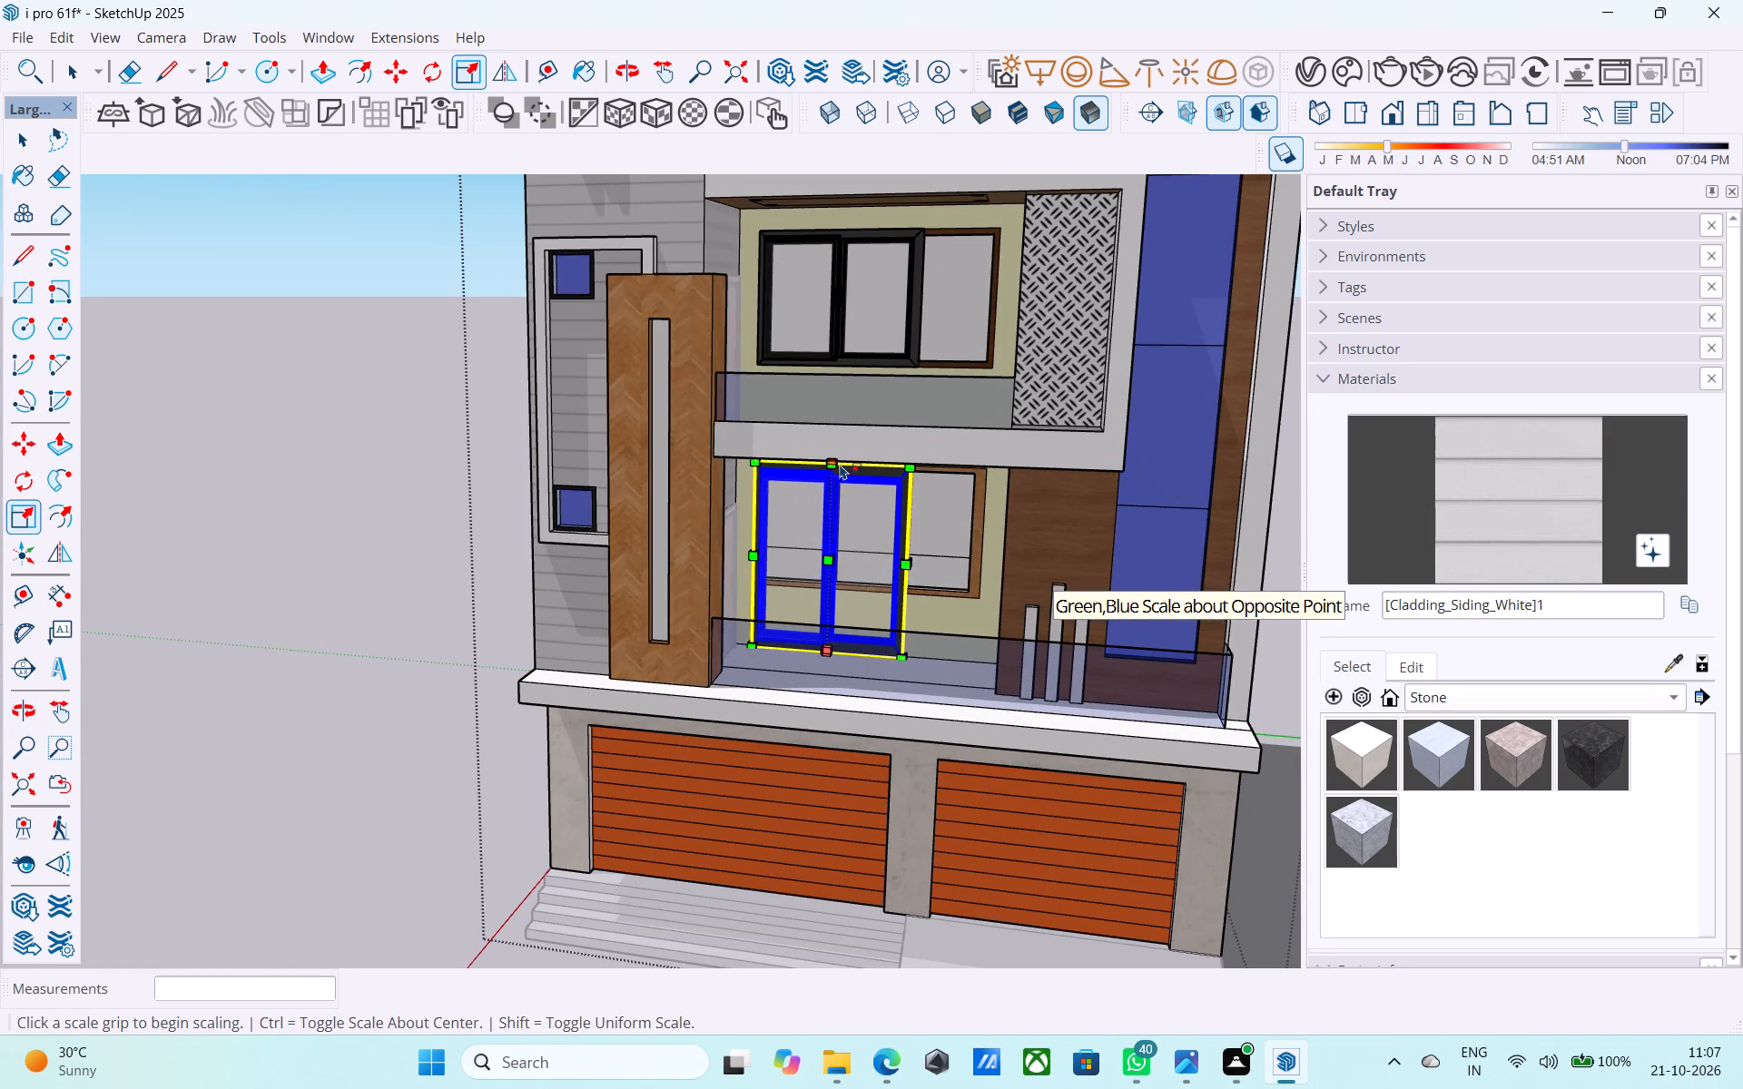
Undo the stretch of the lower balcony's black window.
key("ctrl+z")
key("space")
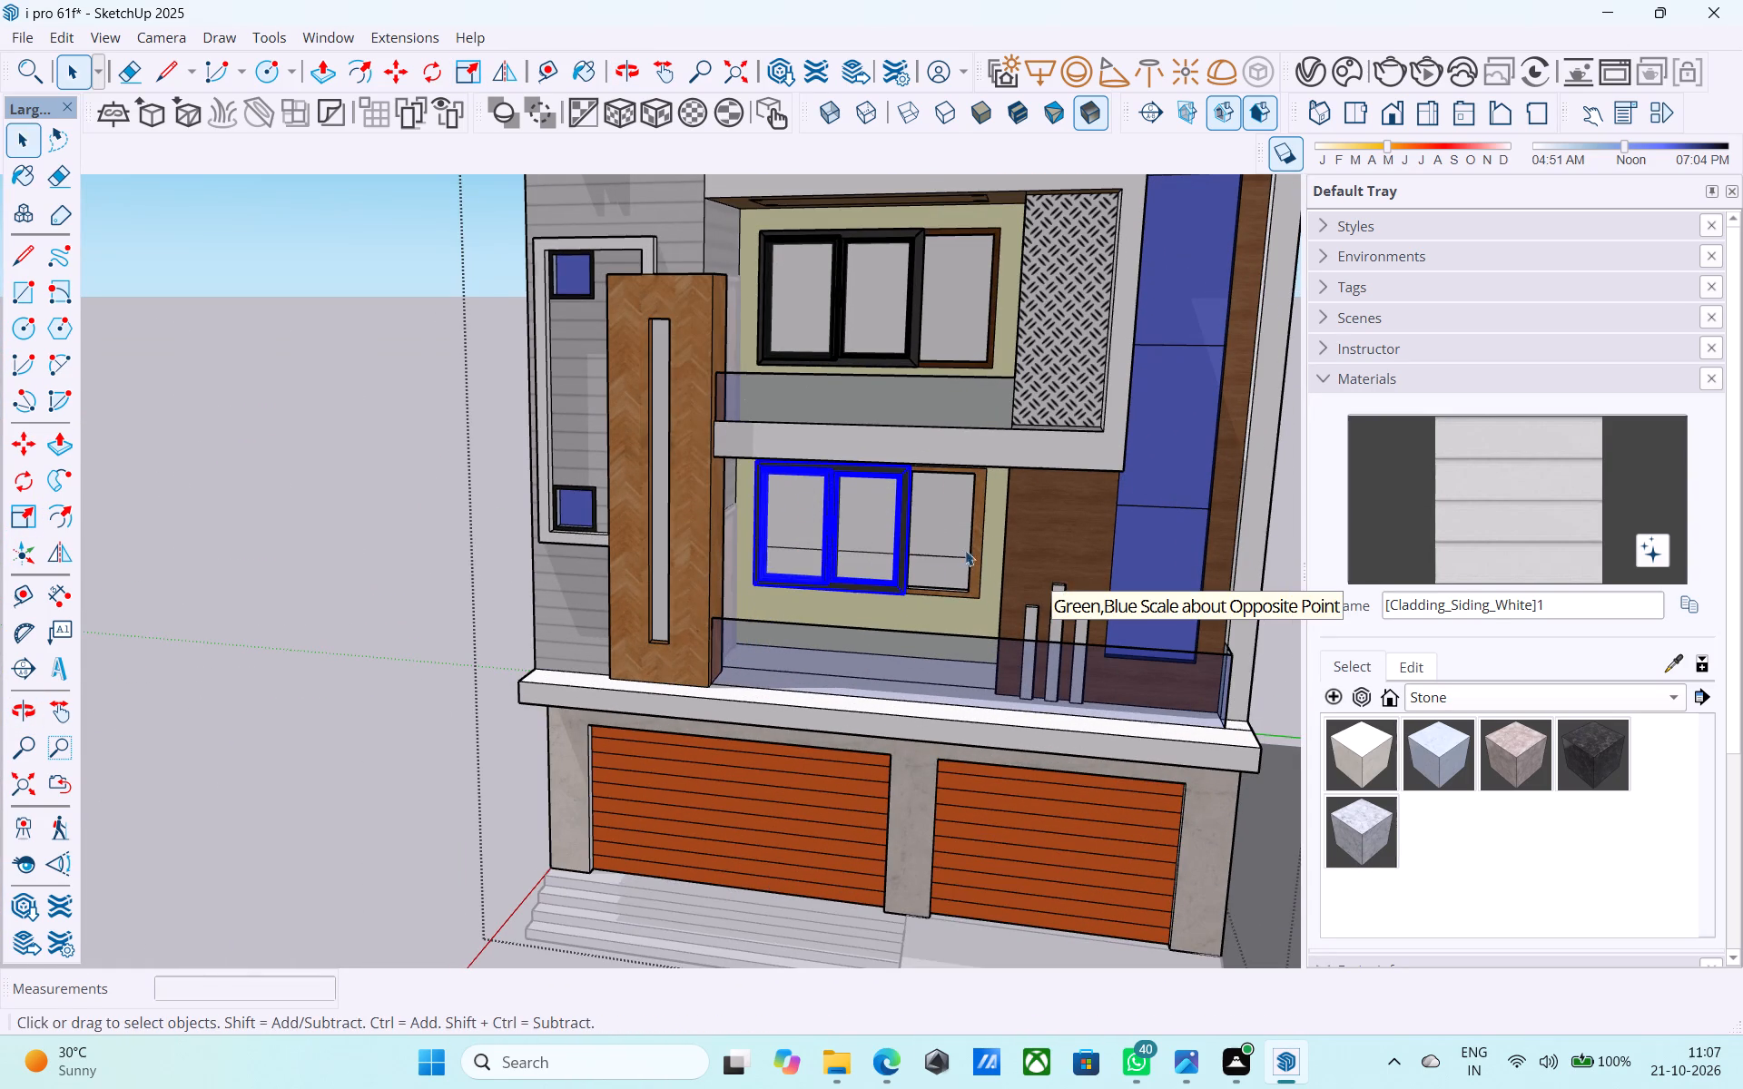
Move the lower balcony's black two-pane window sideways out of its opening, by about 13' 7 1/8".
left_click(985, 532)
left_click(885, 583)
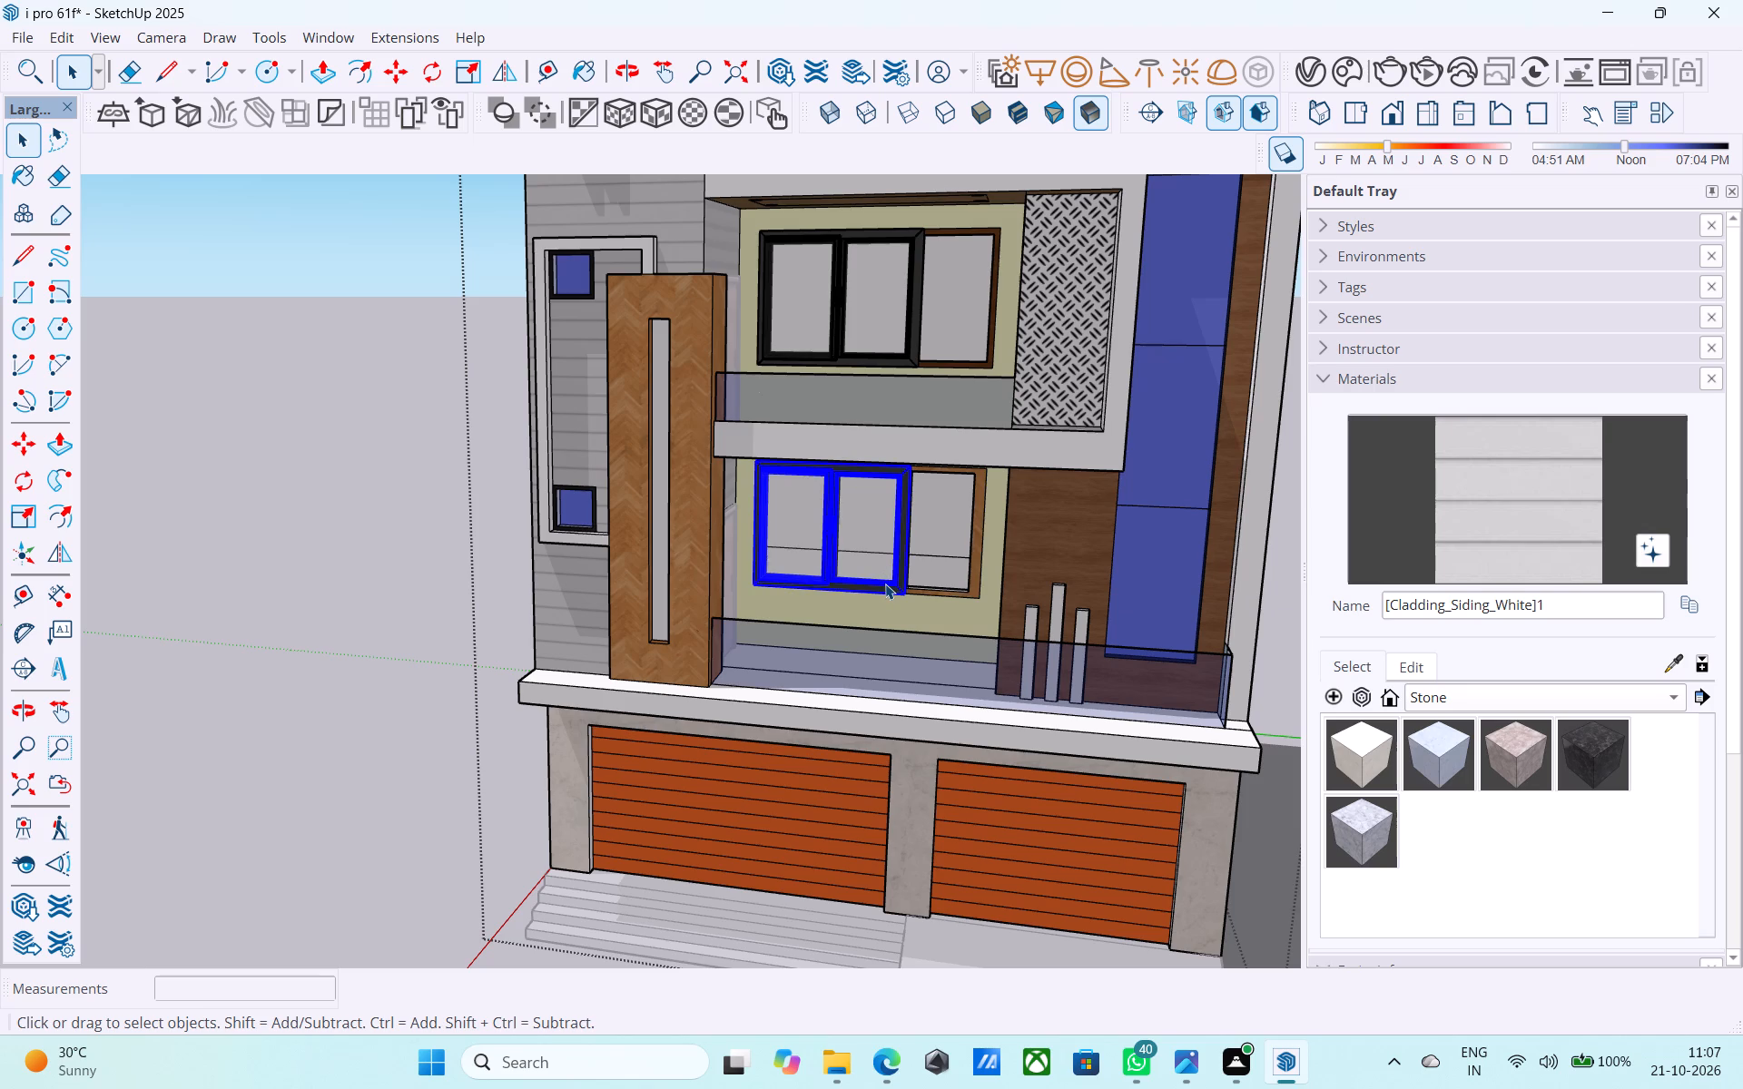
key("m")
left_click(885, 584)
scroll(950, 614, "up", 1)
scroll(950, 614, "down", 6)
left_click(1142, 556)
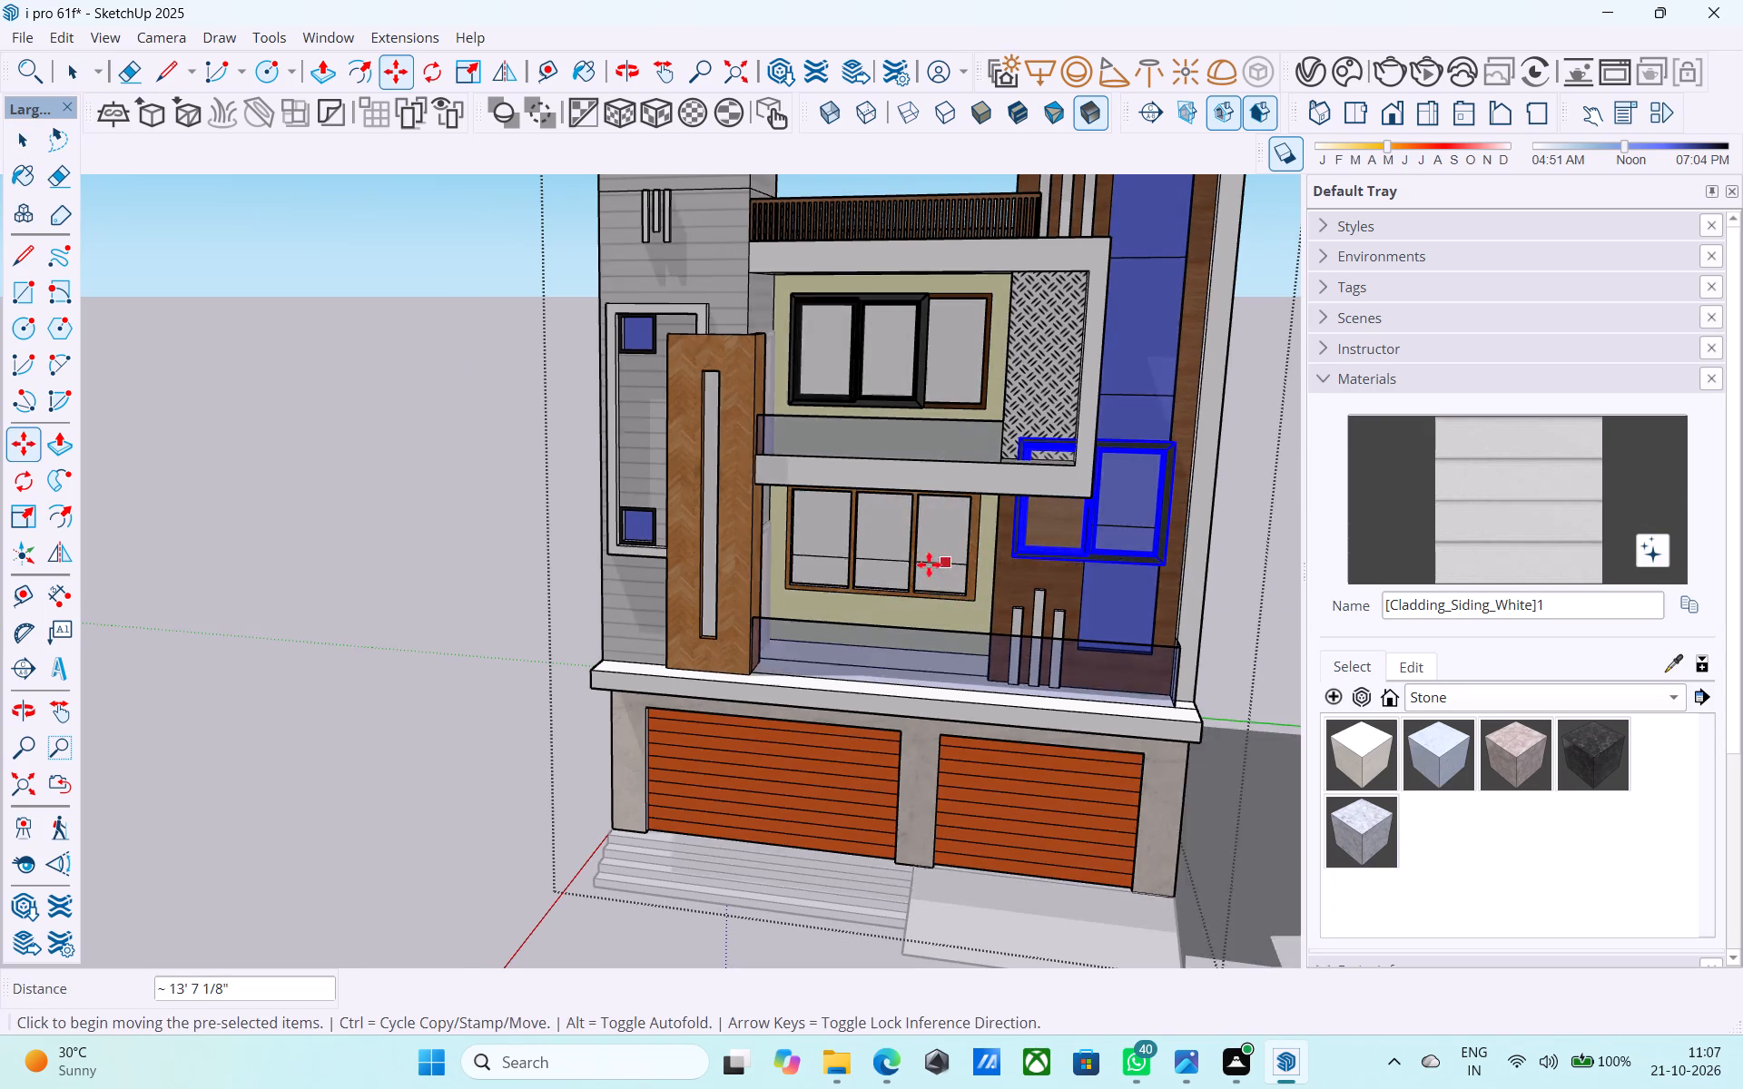
scroll(914, 564, "up", 9)
key("space")
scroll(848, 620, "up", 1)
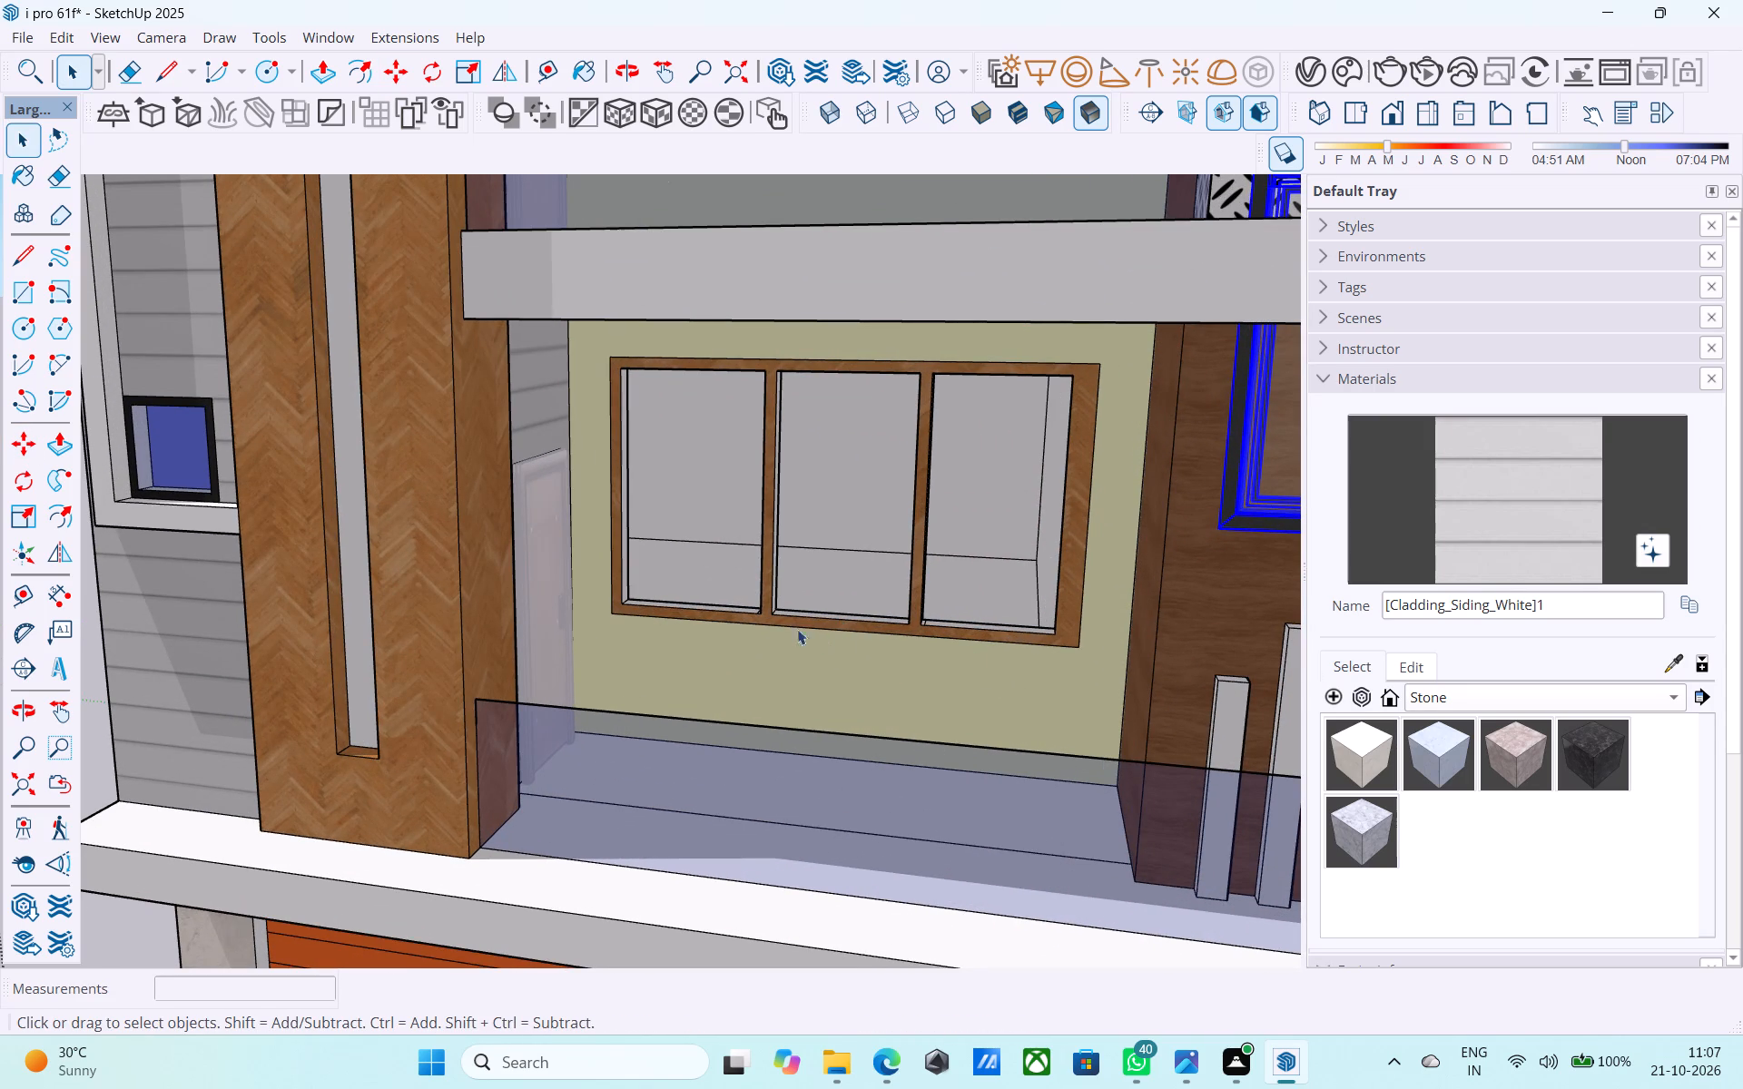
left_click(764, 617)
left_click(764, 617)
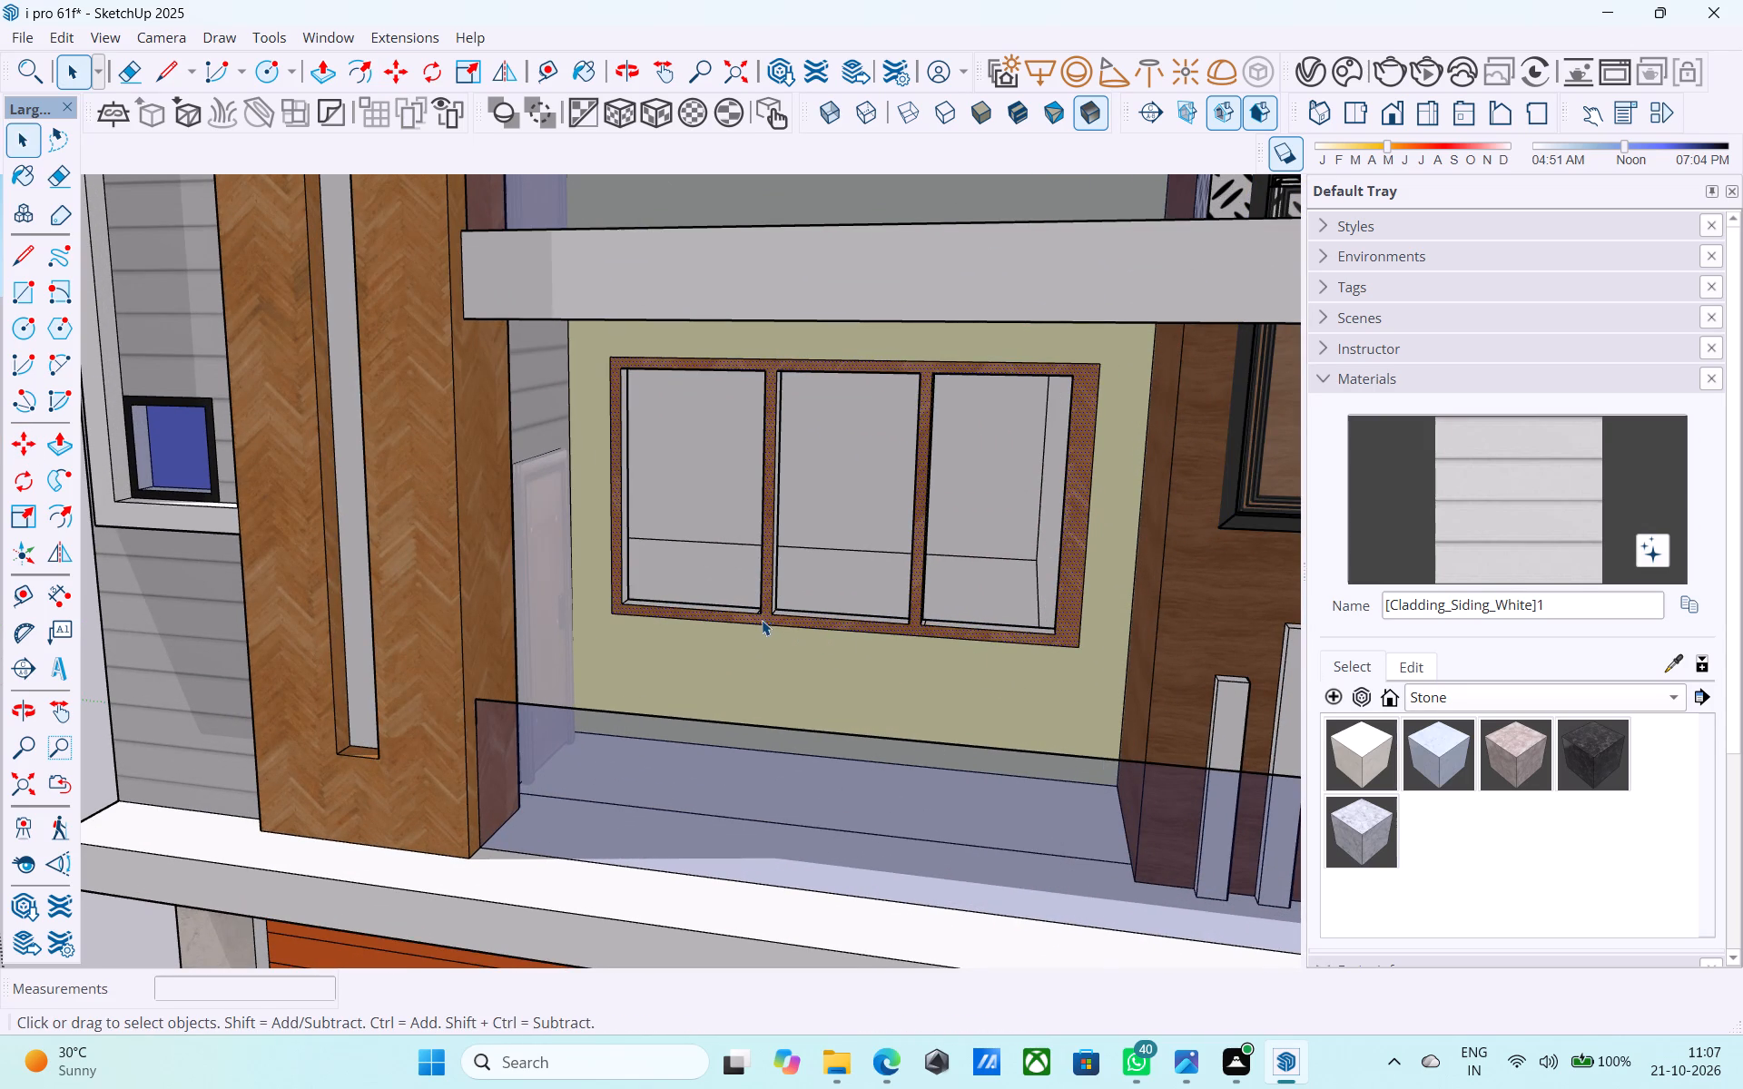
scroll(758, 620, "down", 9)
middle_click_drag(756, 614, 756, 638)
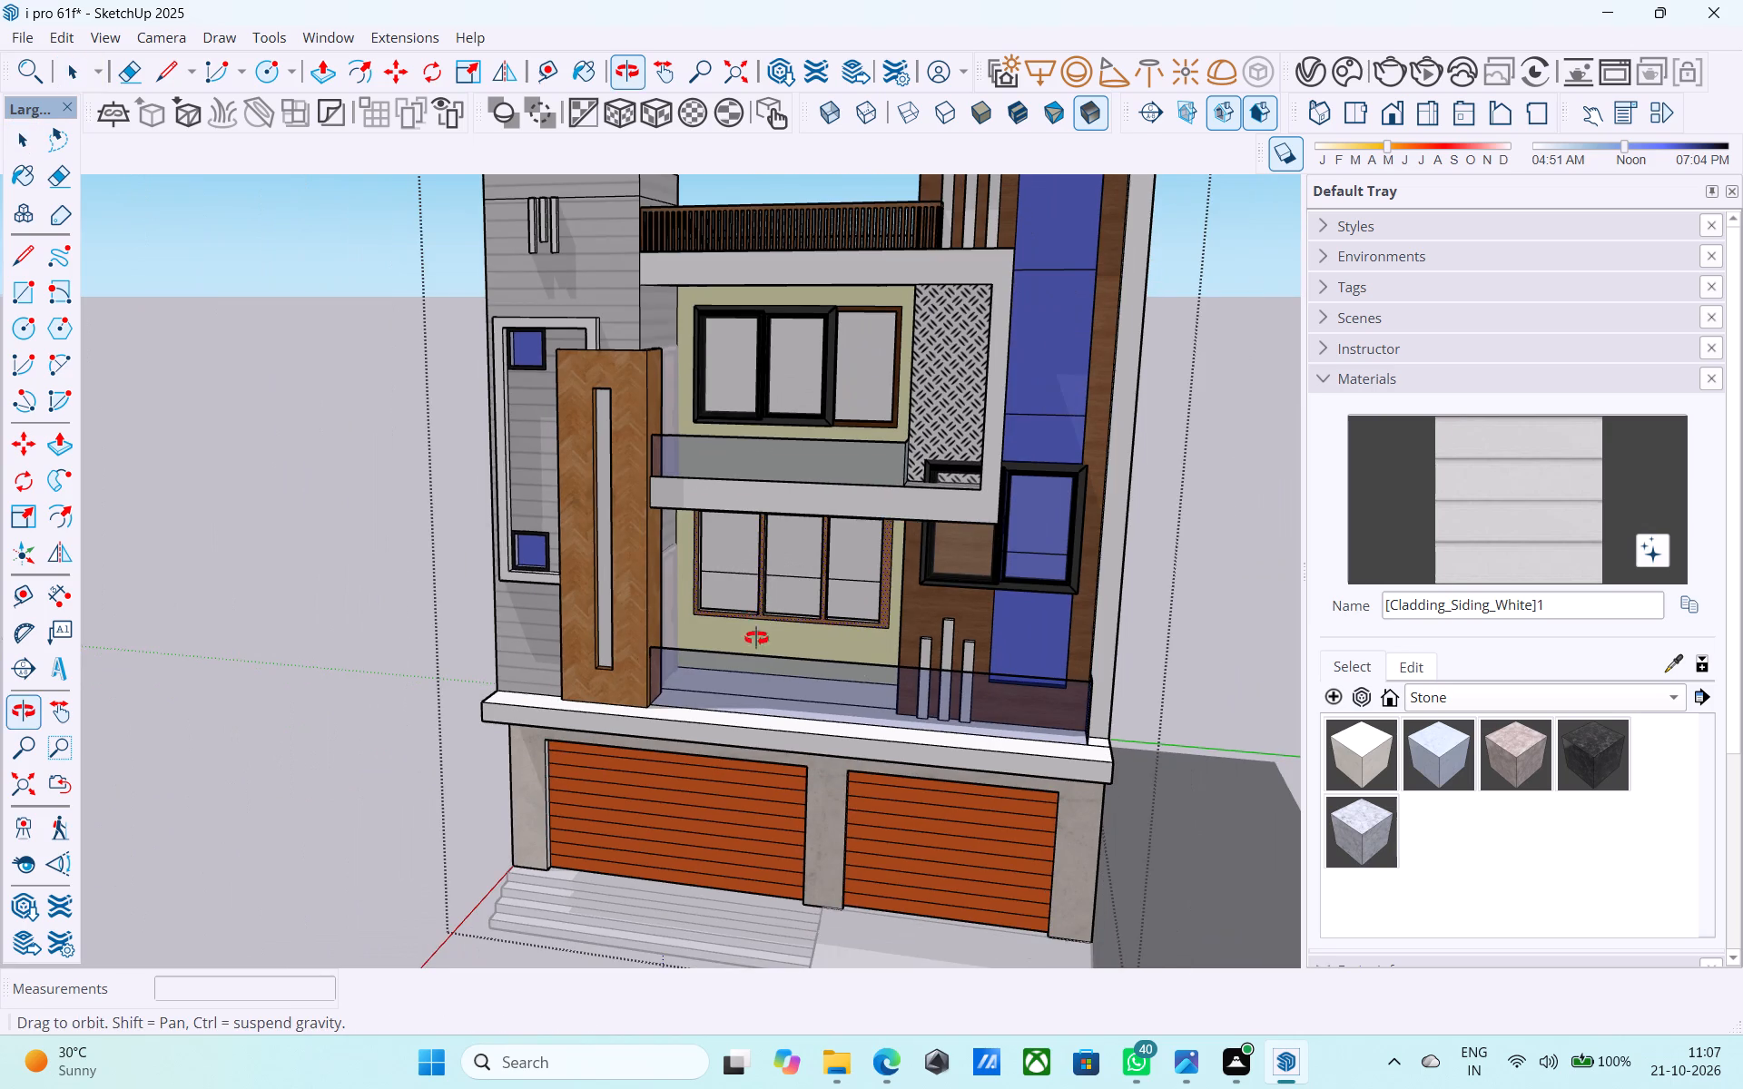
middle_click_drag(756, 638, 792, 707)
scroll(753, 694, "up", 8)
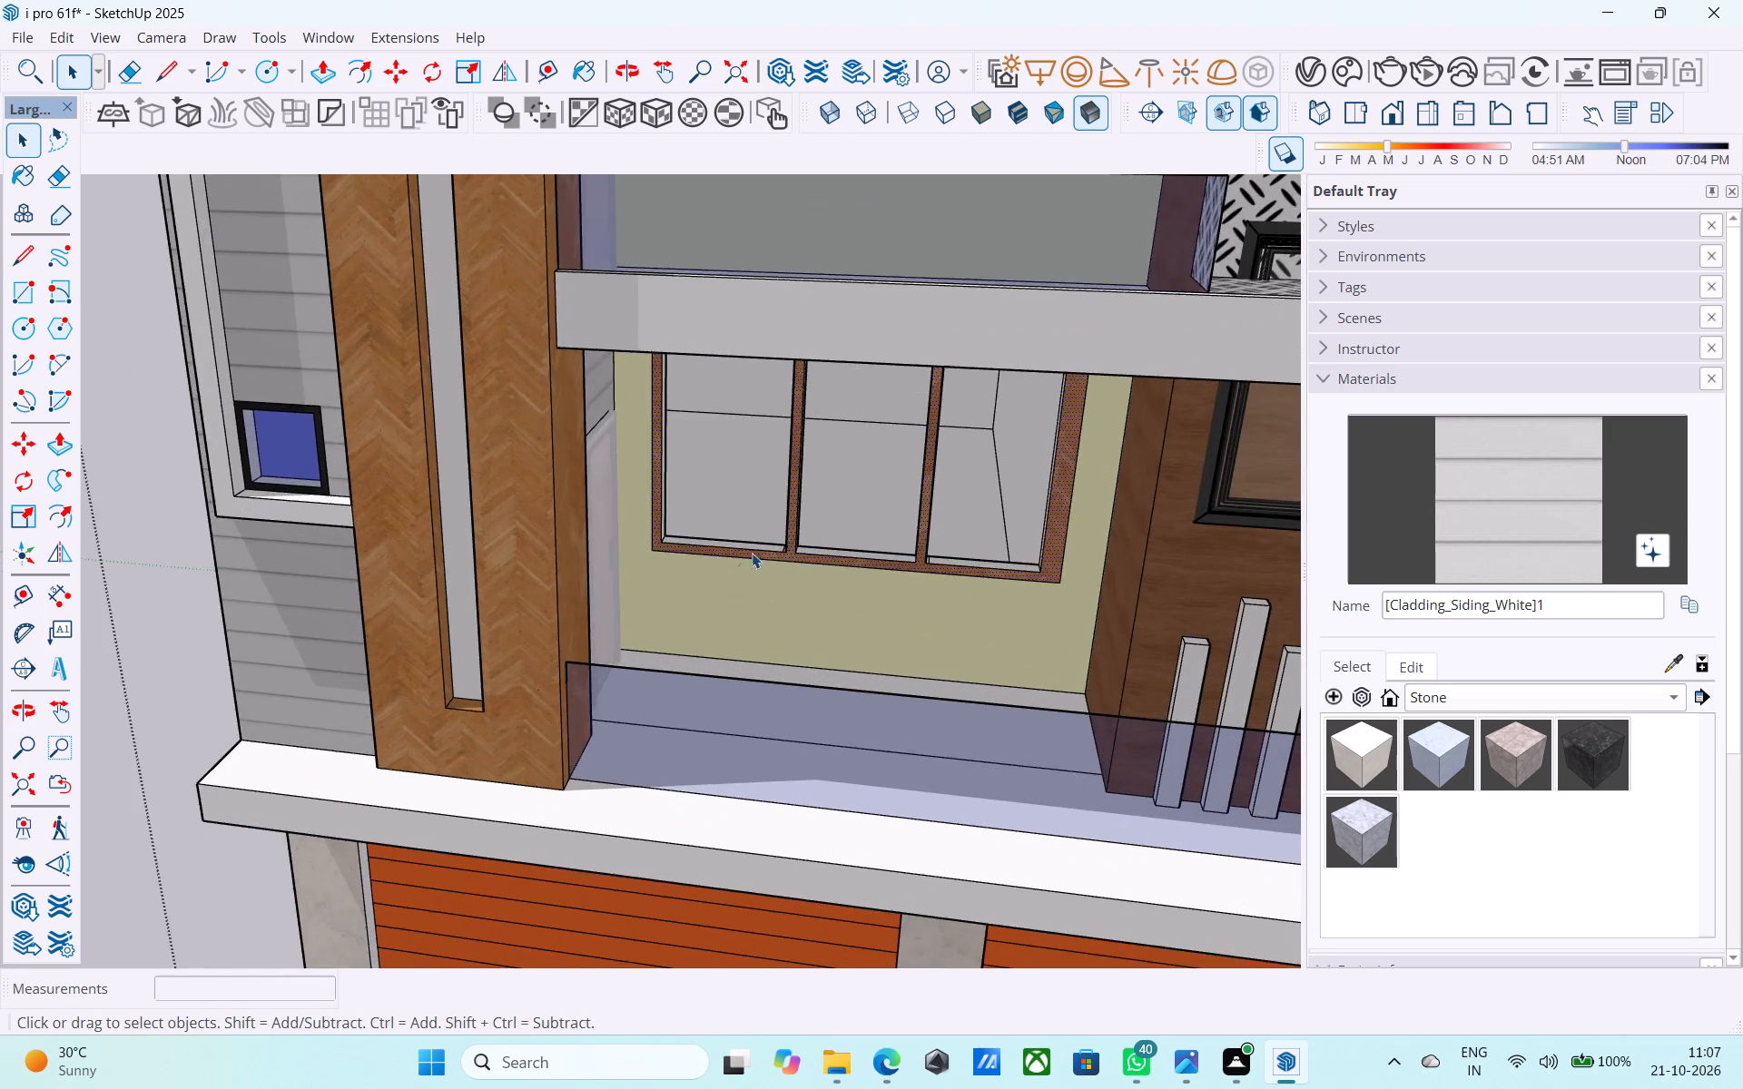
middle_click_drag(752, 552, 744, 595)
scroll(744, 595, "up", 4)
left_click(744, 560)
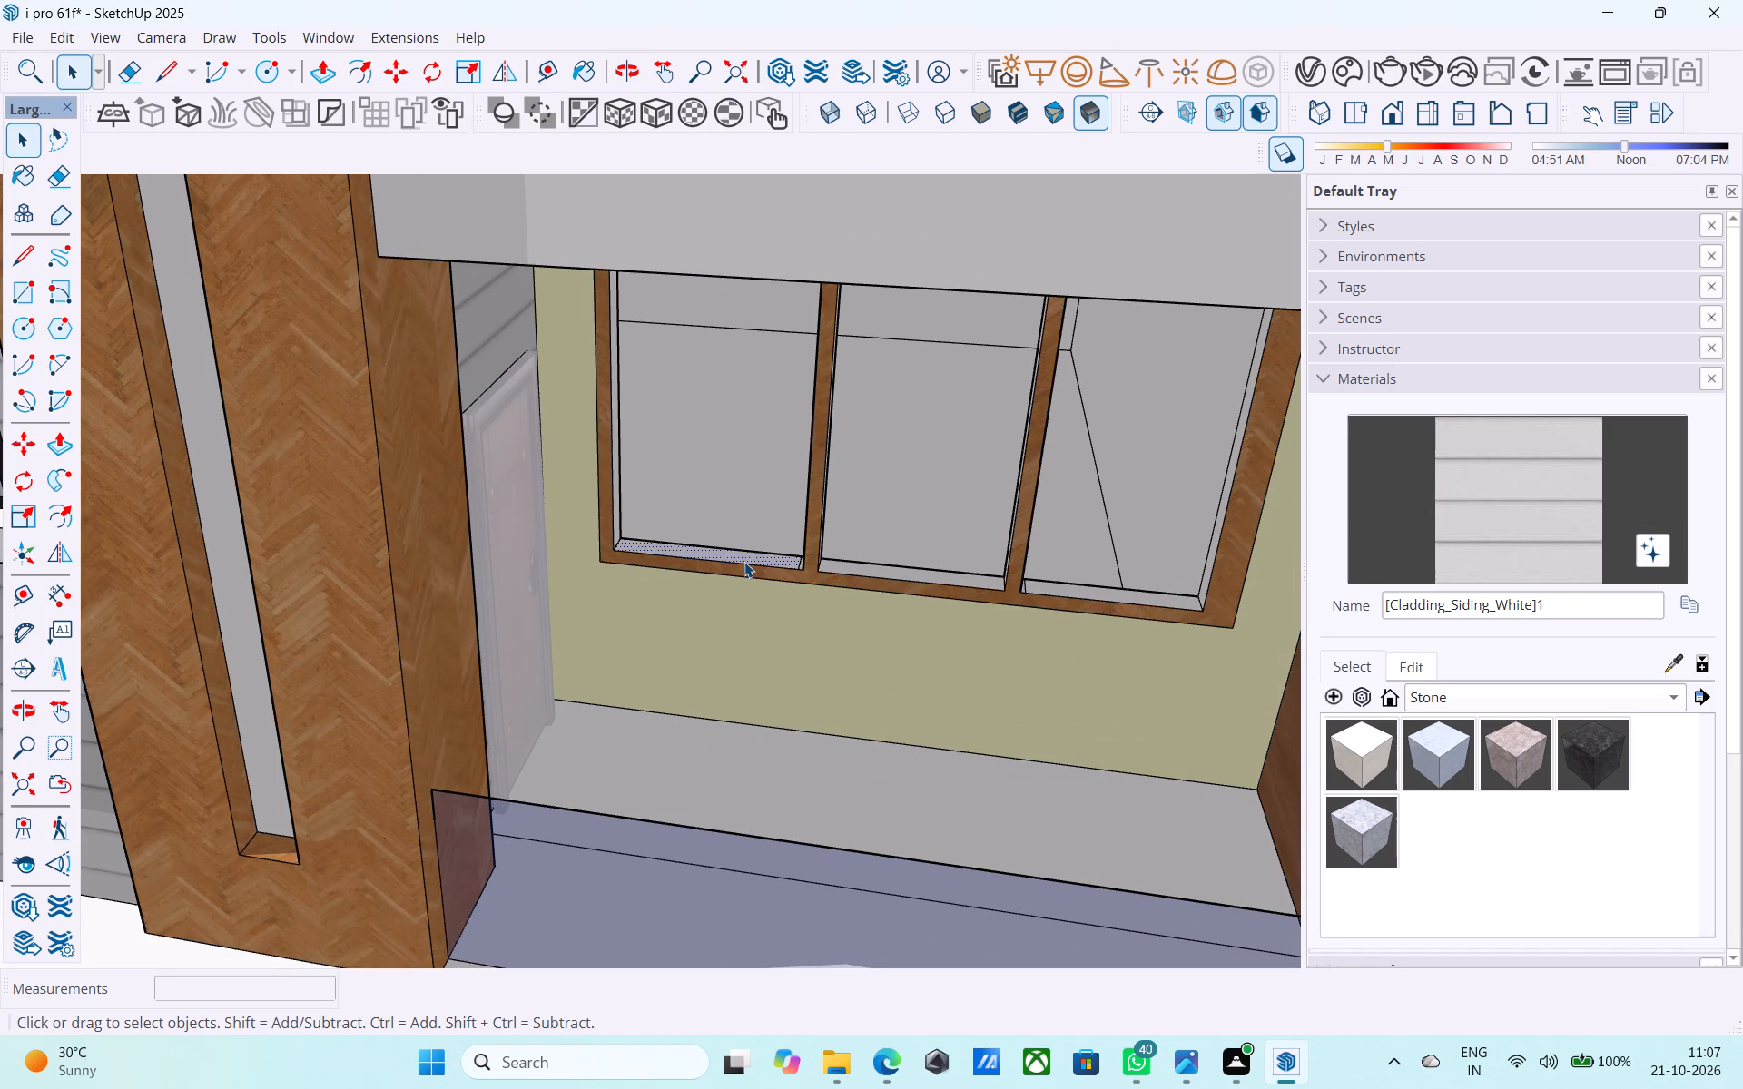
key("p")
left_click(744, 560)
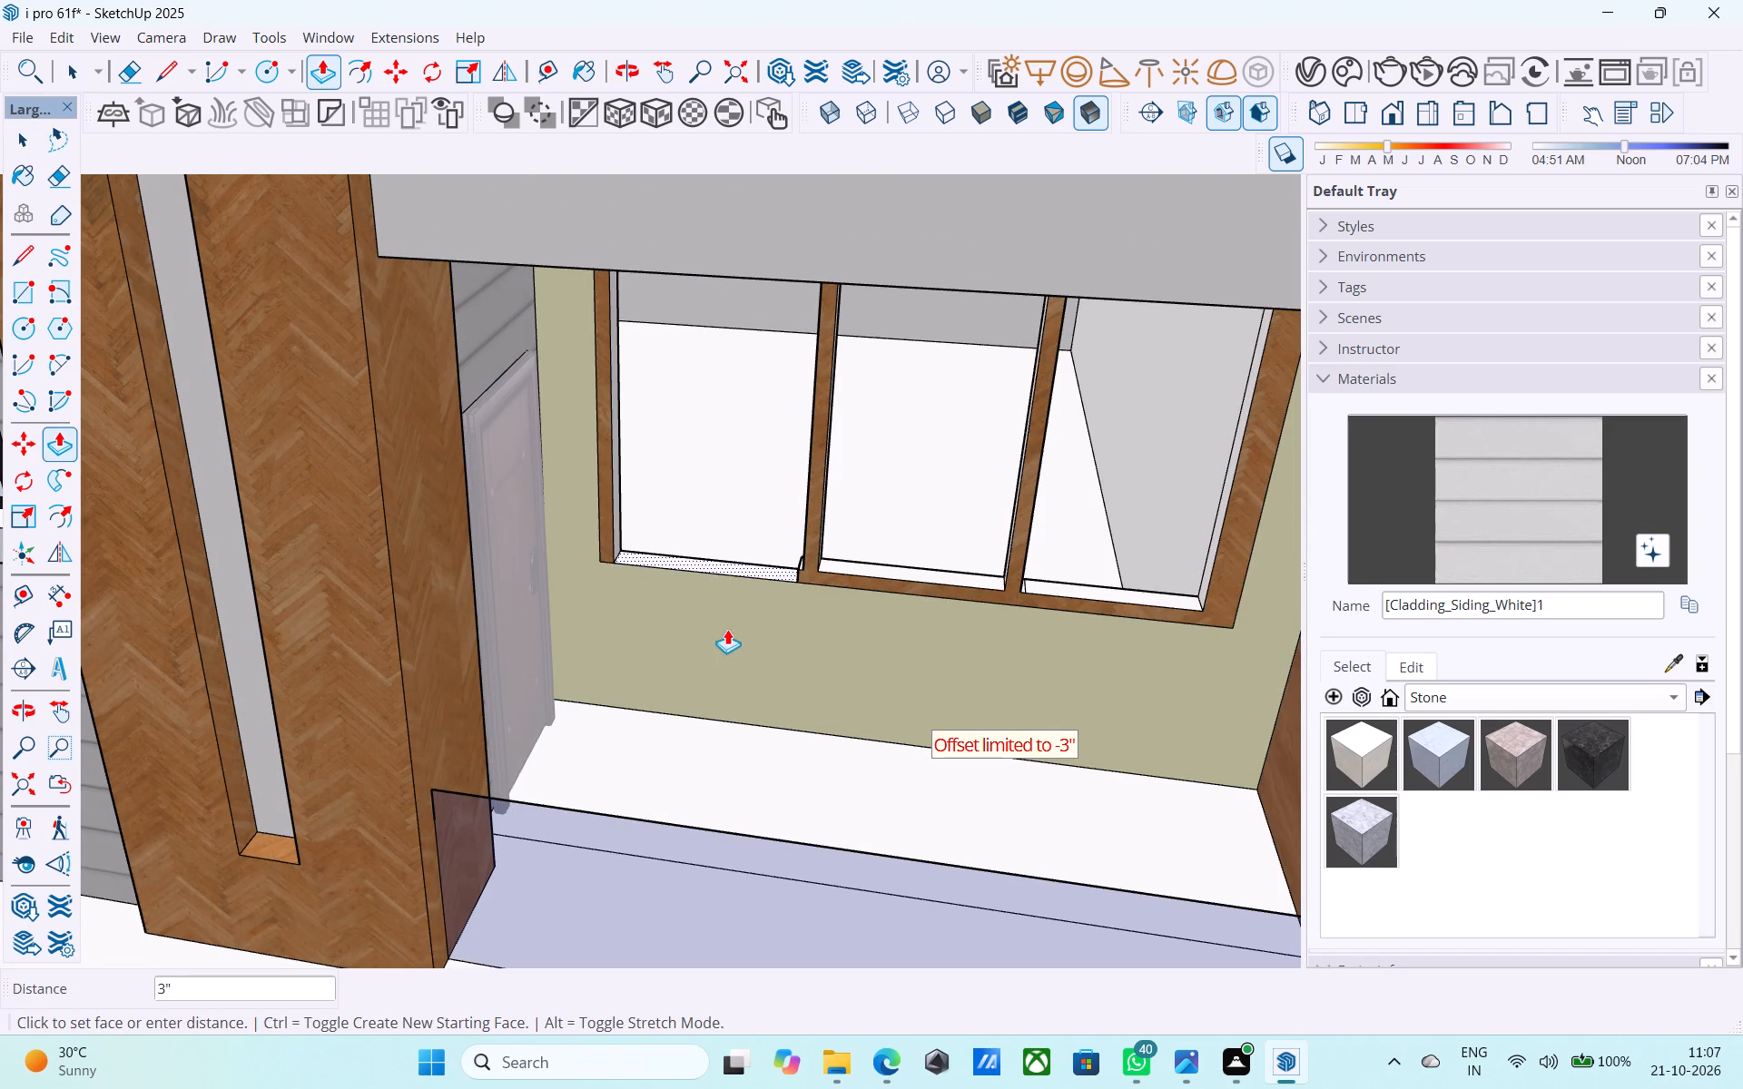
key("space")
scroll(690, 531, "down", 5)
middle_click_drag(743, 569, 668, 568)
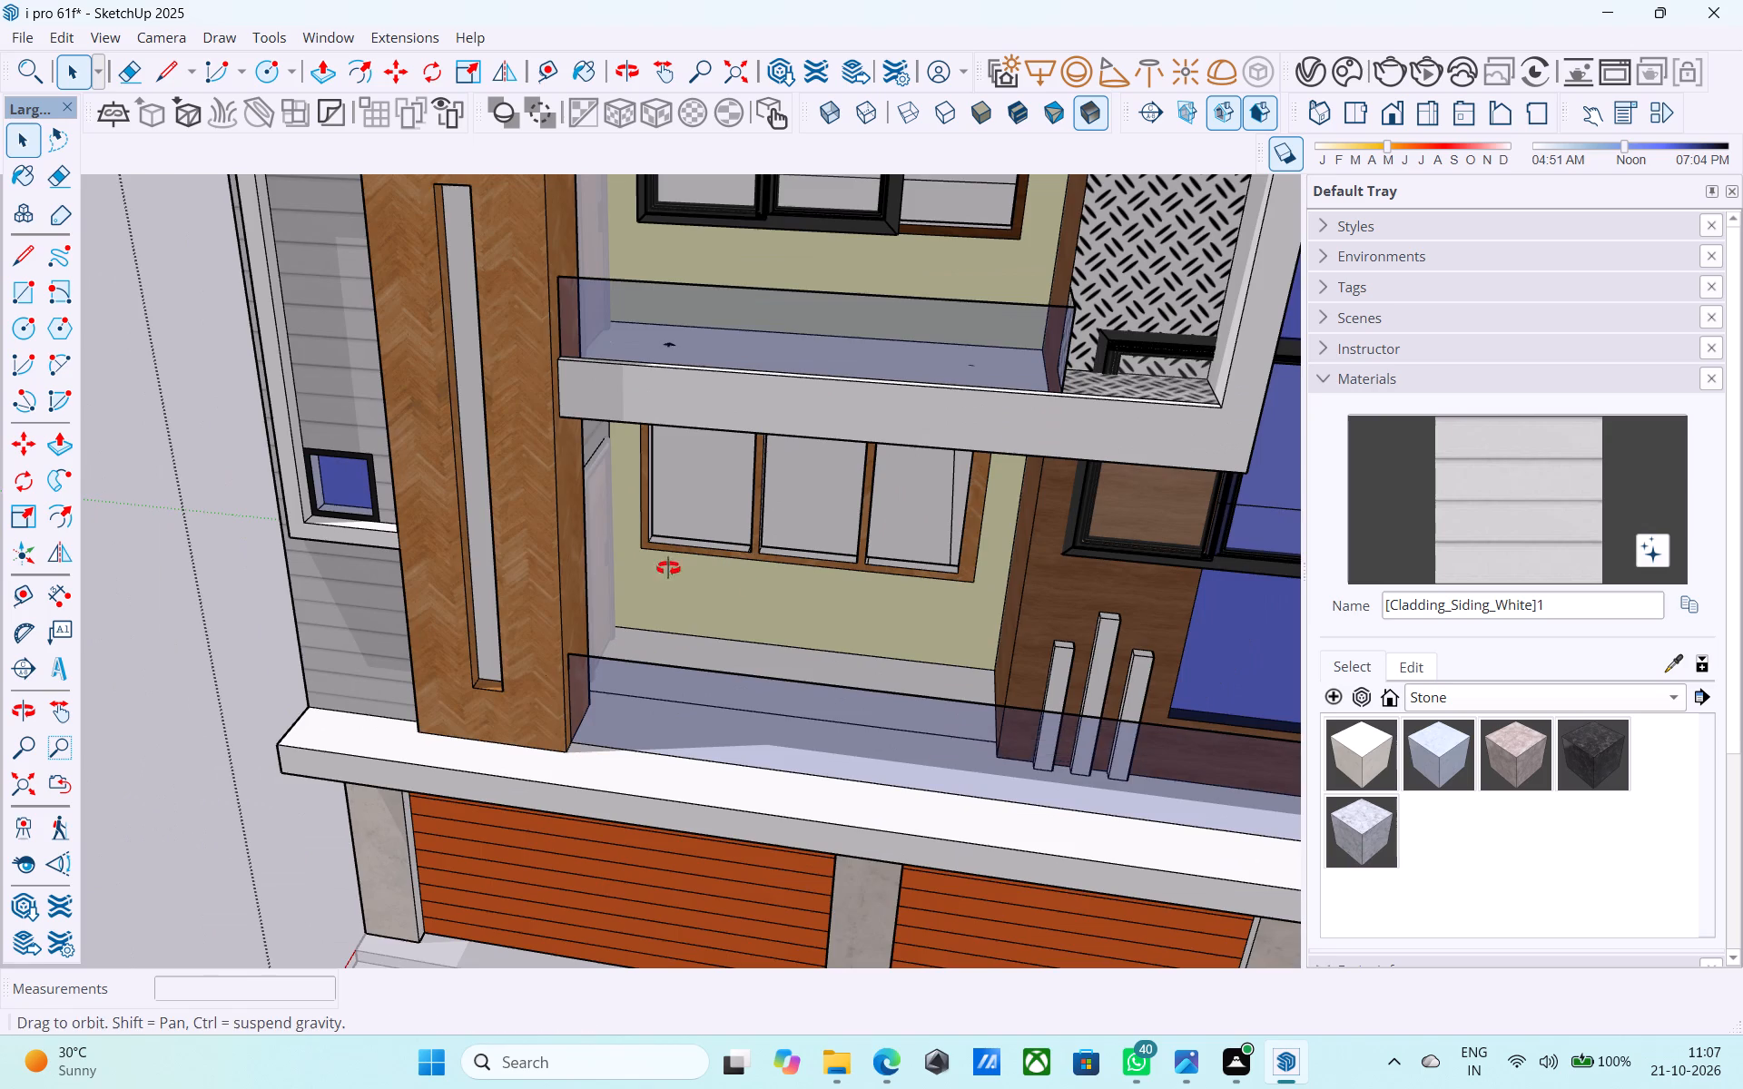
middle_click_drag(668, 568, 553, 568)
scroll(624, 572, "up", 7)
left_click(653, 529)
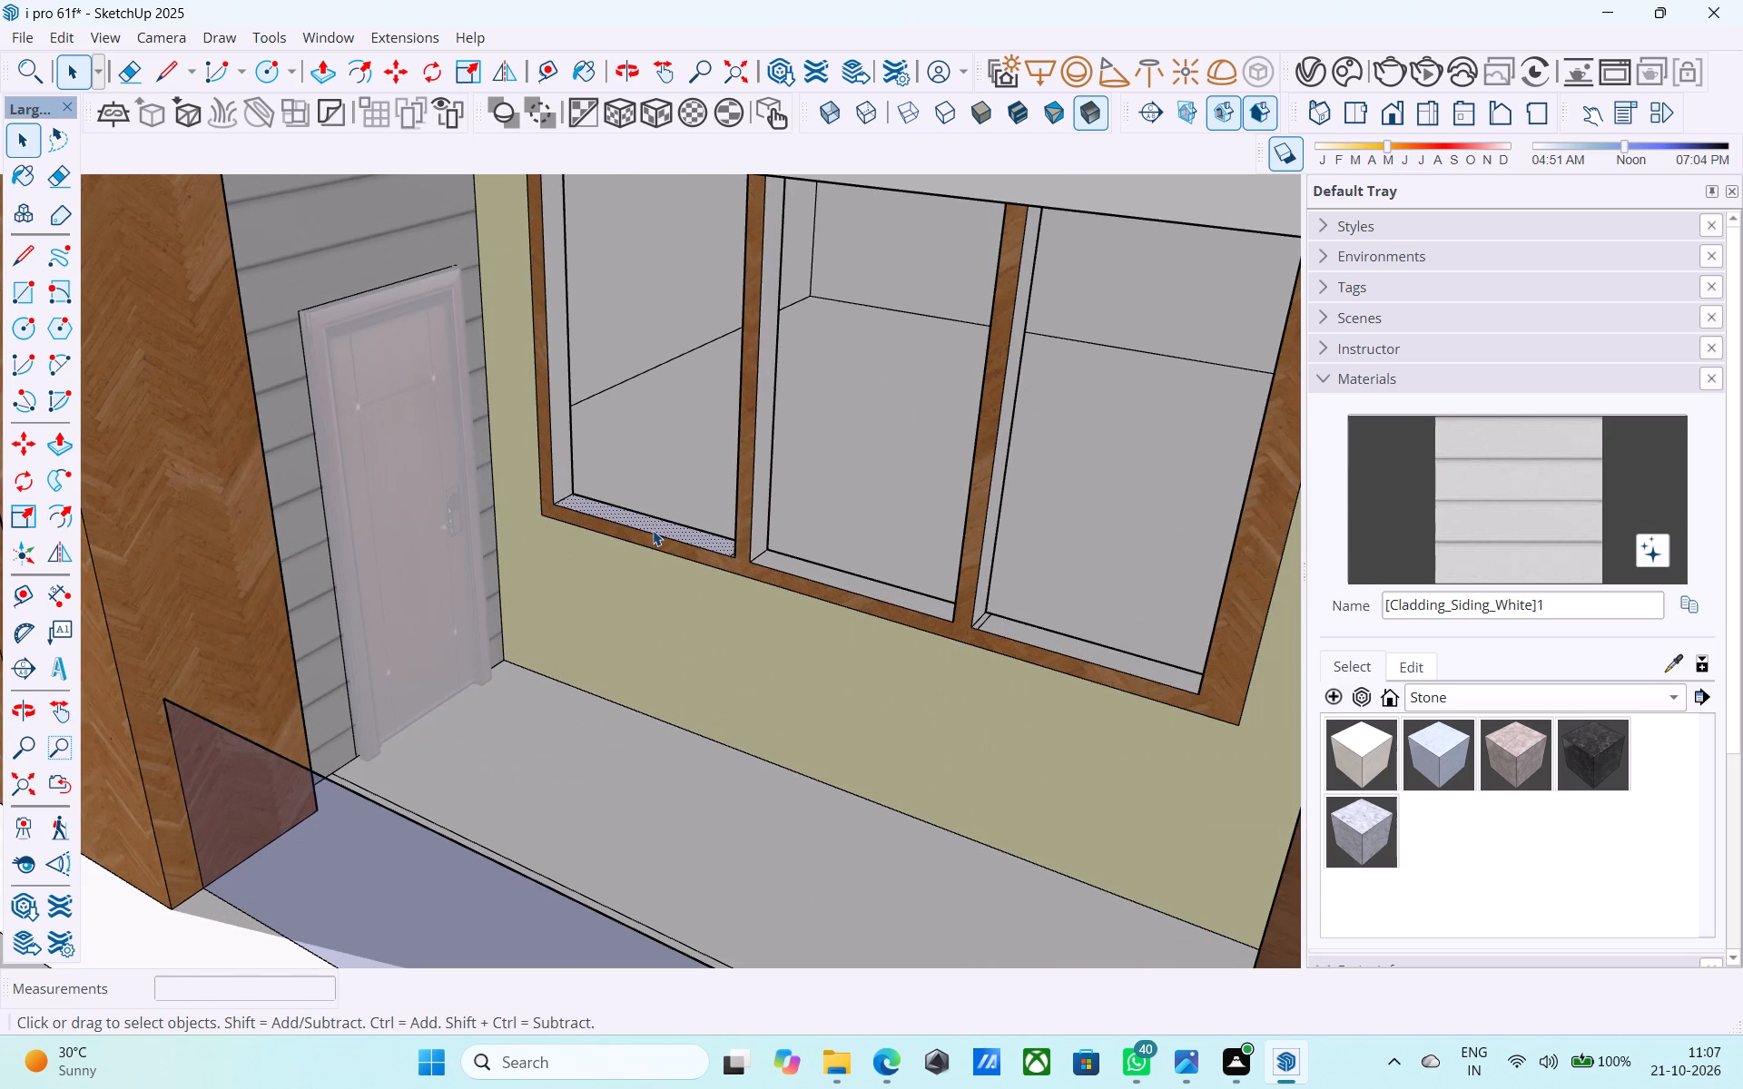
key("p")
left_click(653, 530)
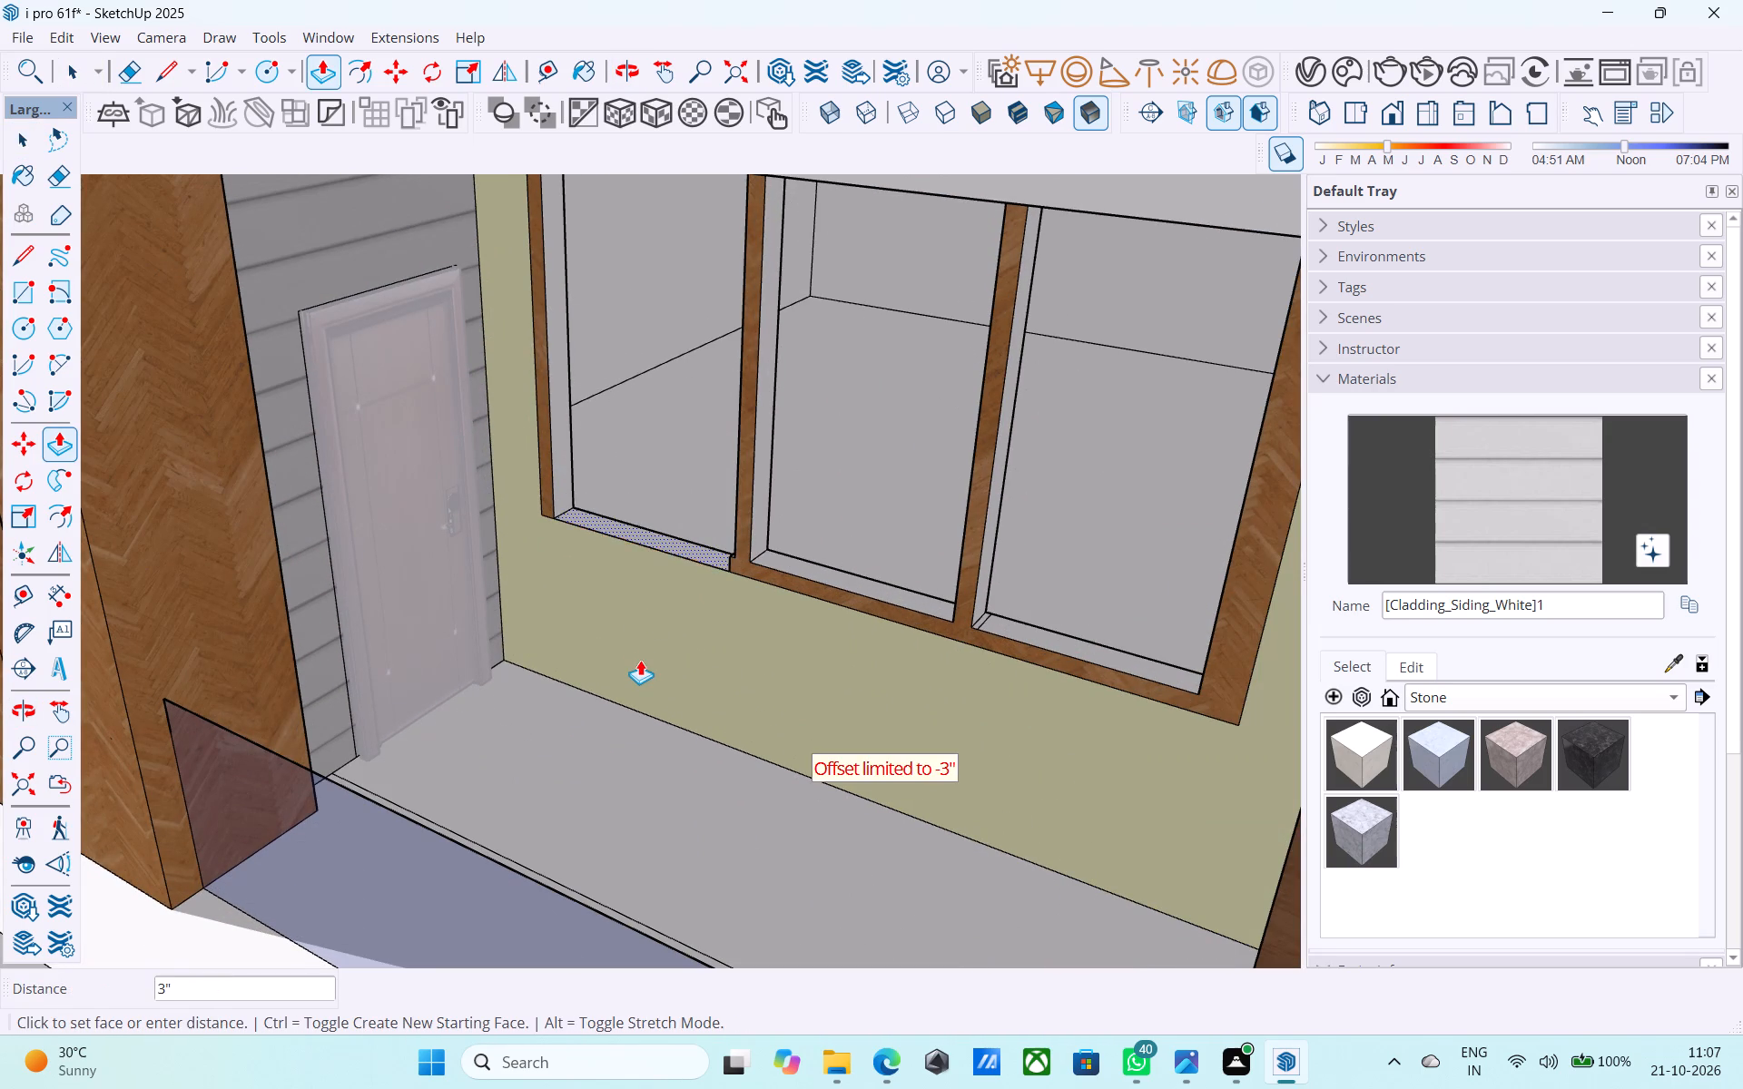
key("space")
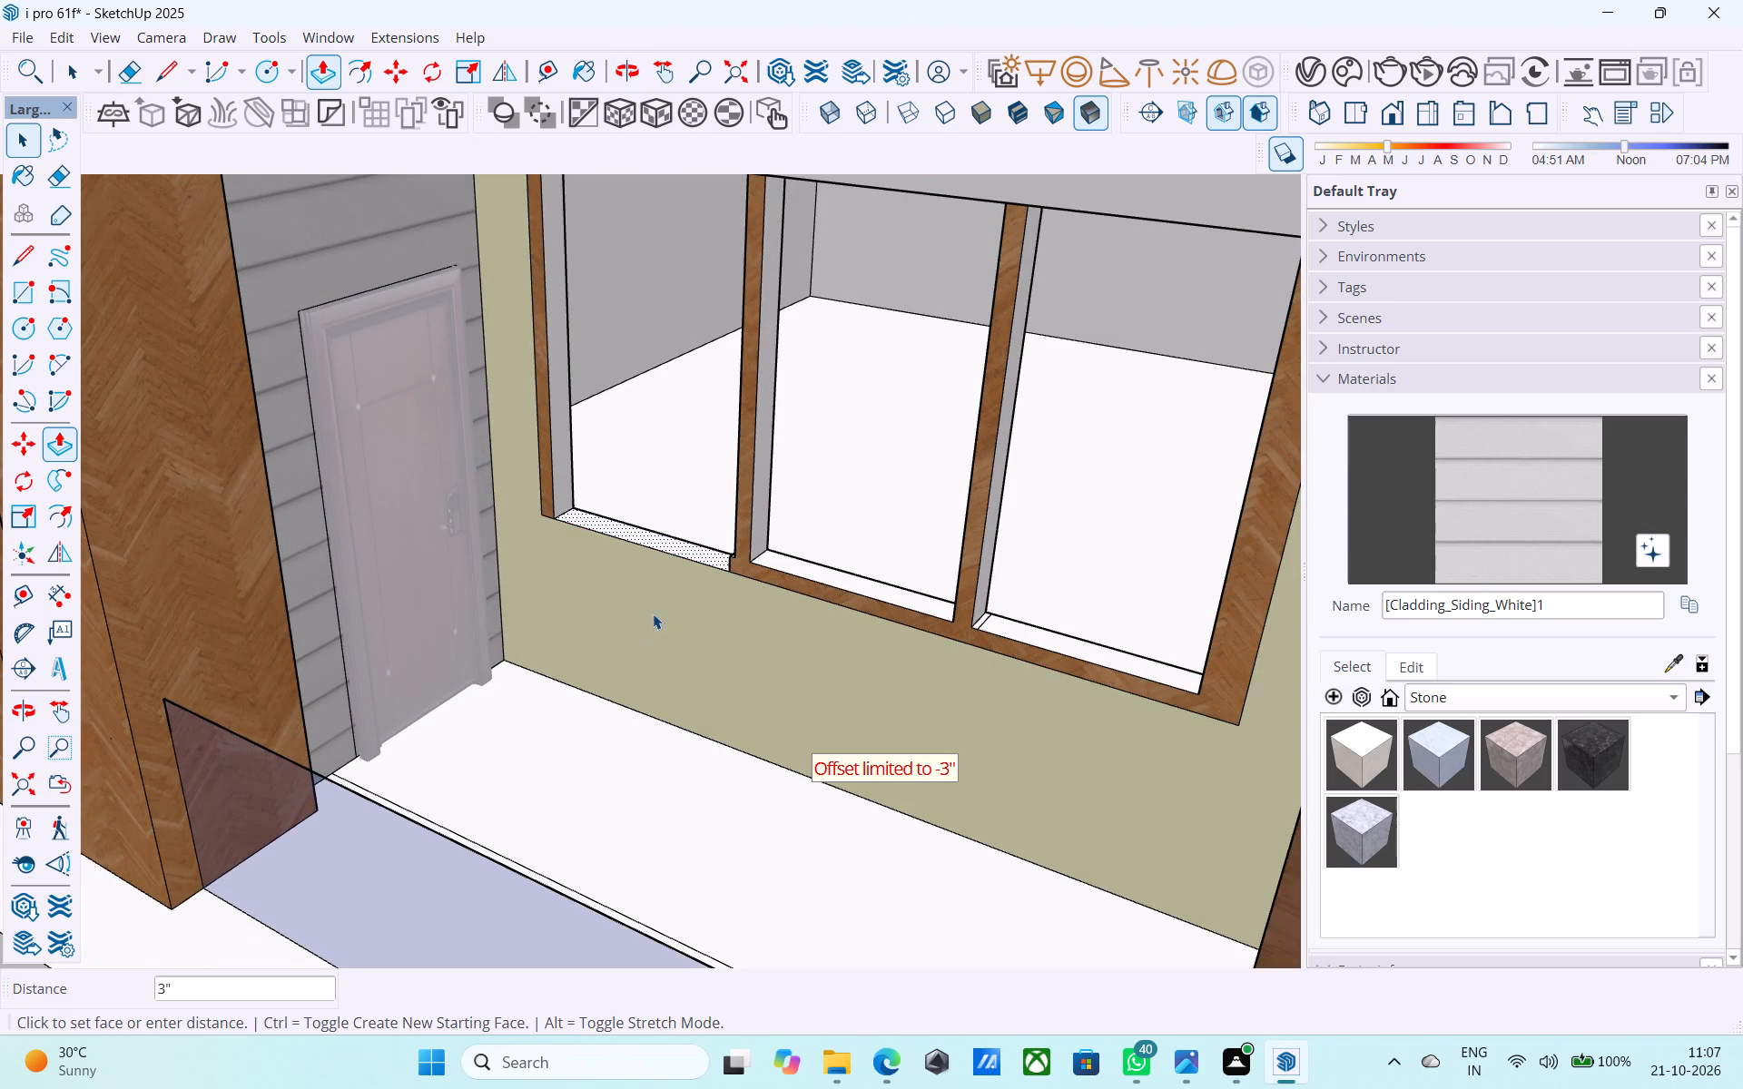
Turn off the model's shadows.
left_click(1285, 155)
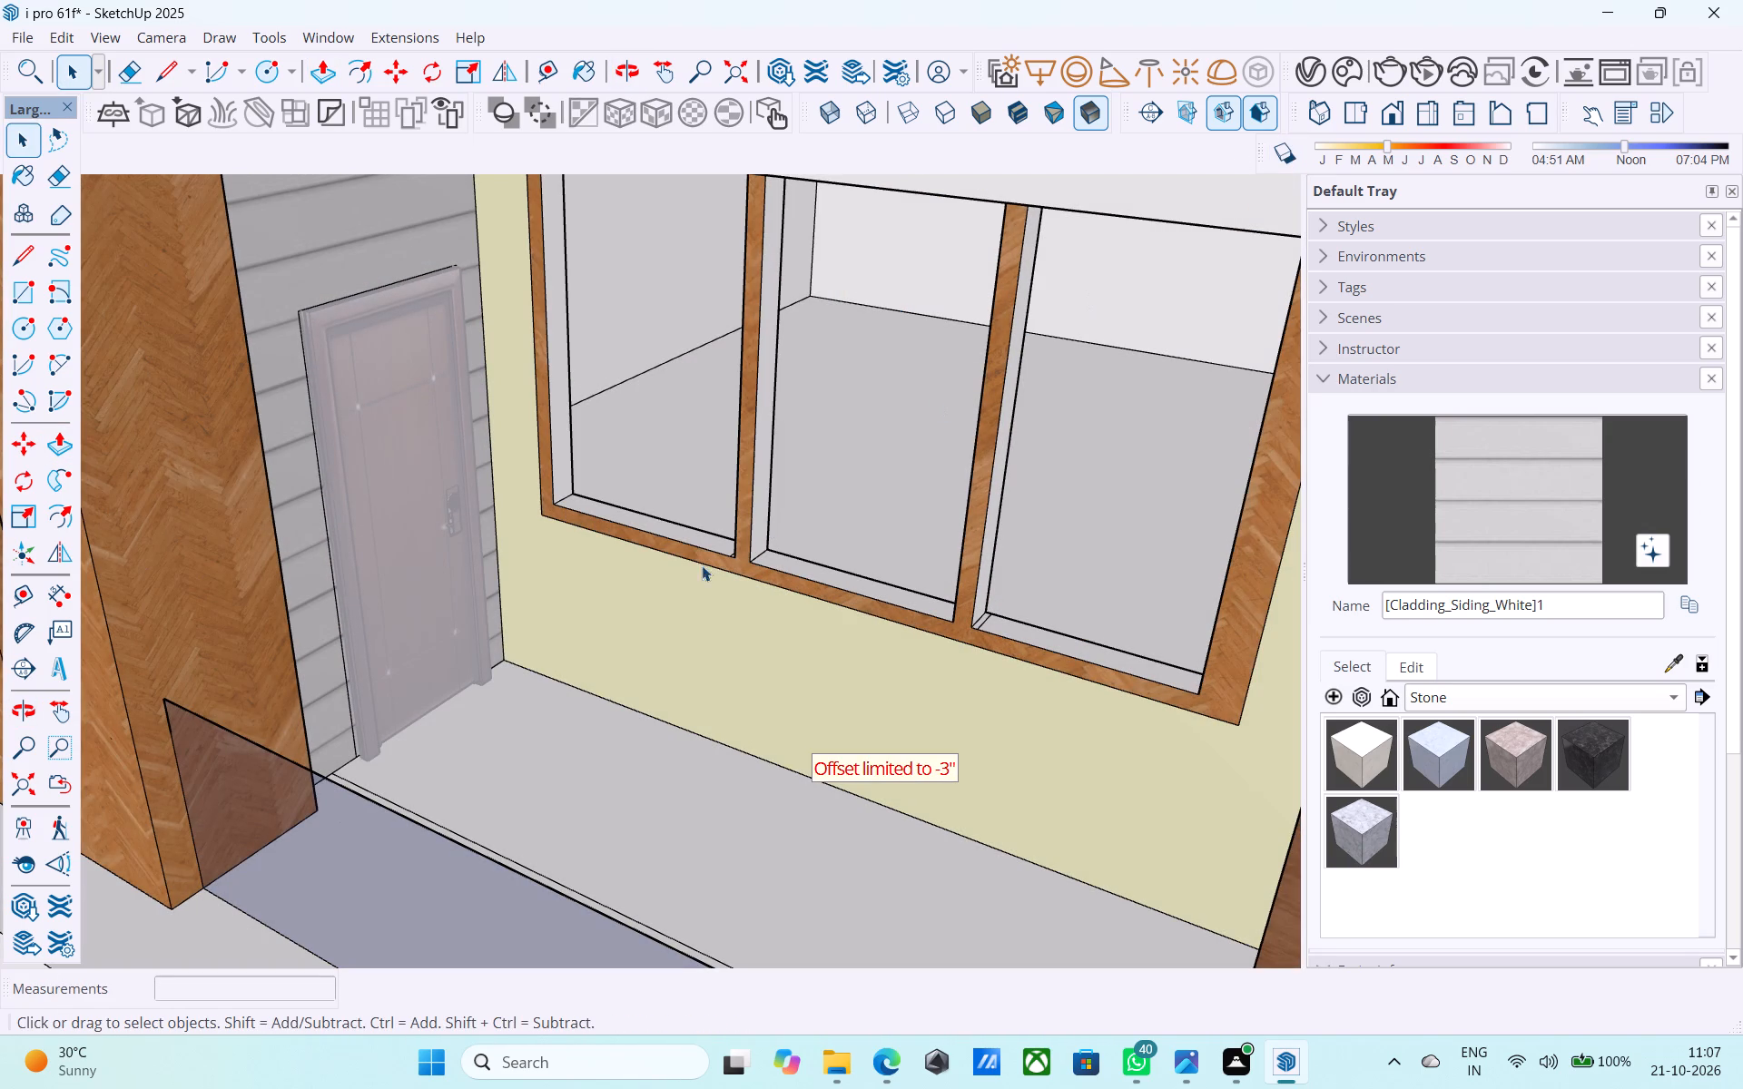
Push the sill of the lower balcony's window opening nearest the door down 3" through the wooden frame's bottom rail.
left_click(693, 533)
key("p")
left_click(693, 533)
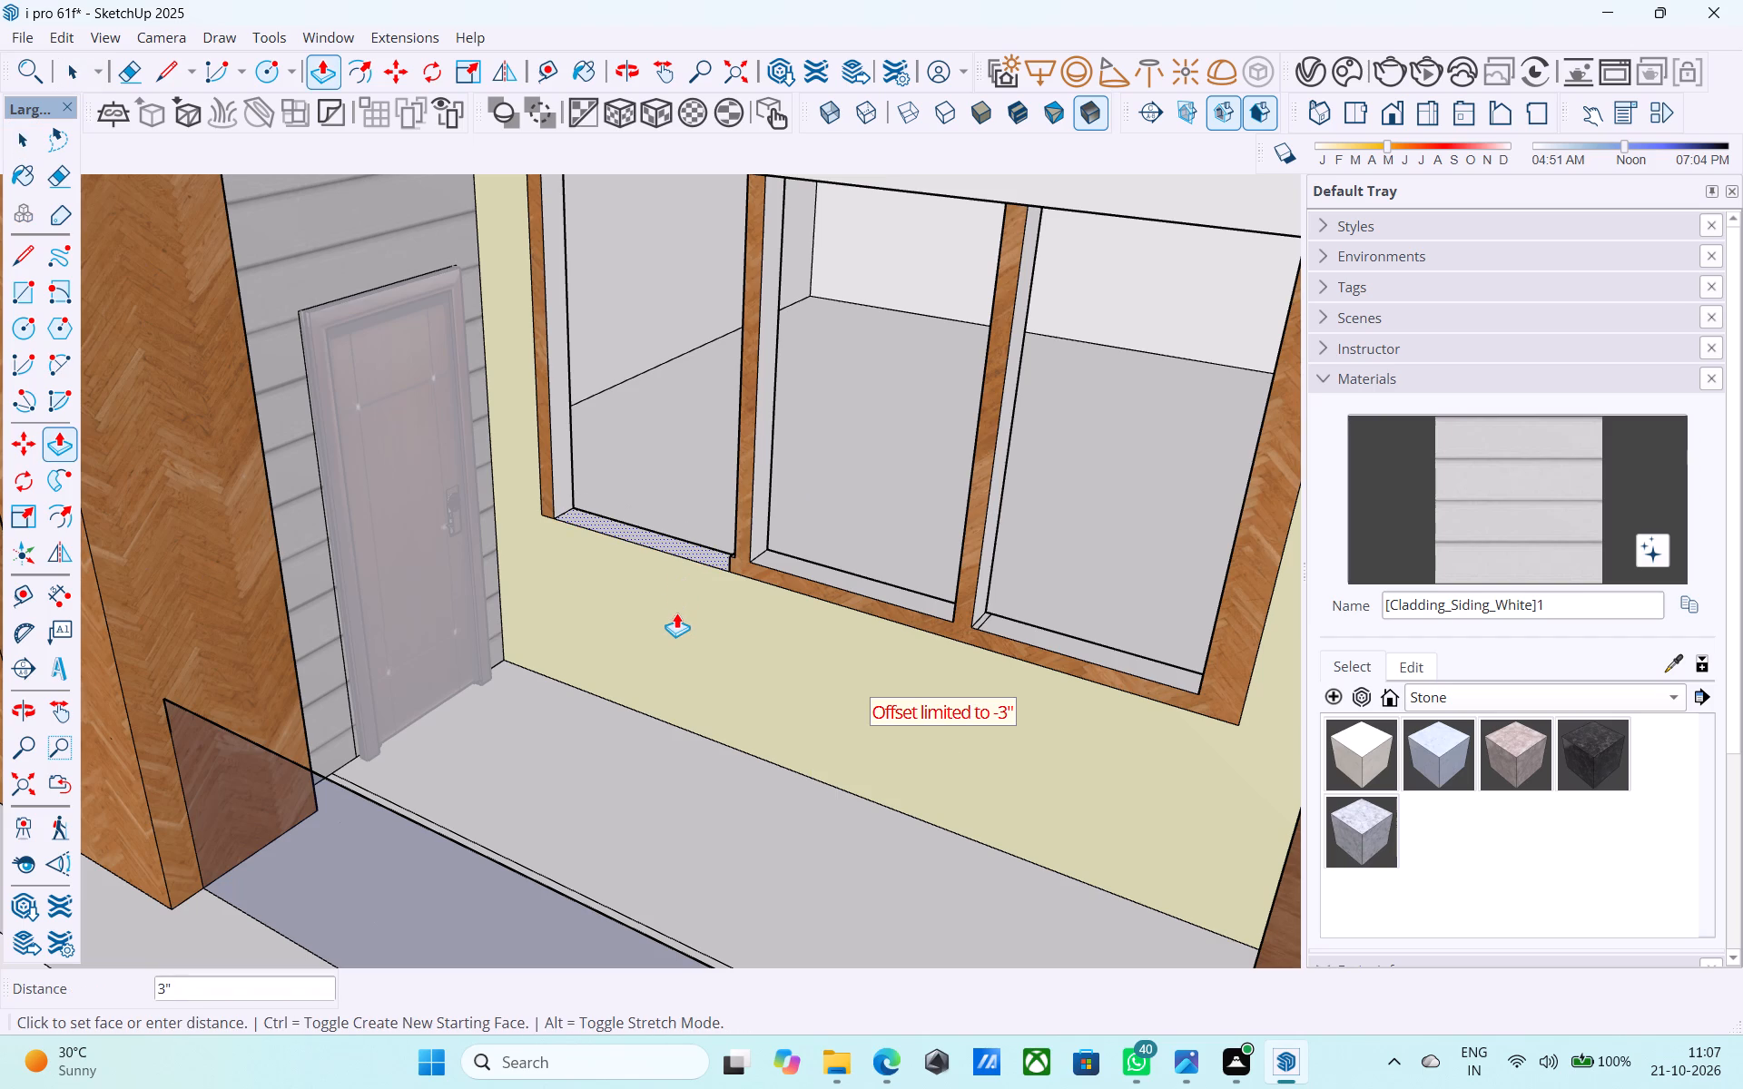
left_click(676, 613)
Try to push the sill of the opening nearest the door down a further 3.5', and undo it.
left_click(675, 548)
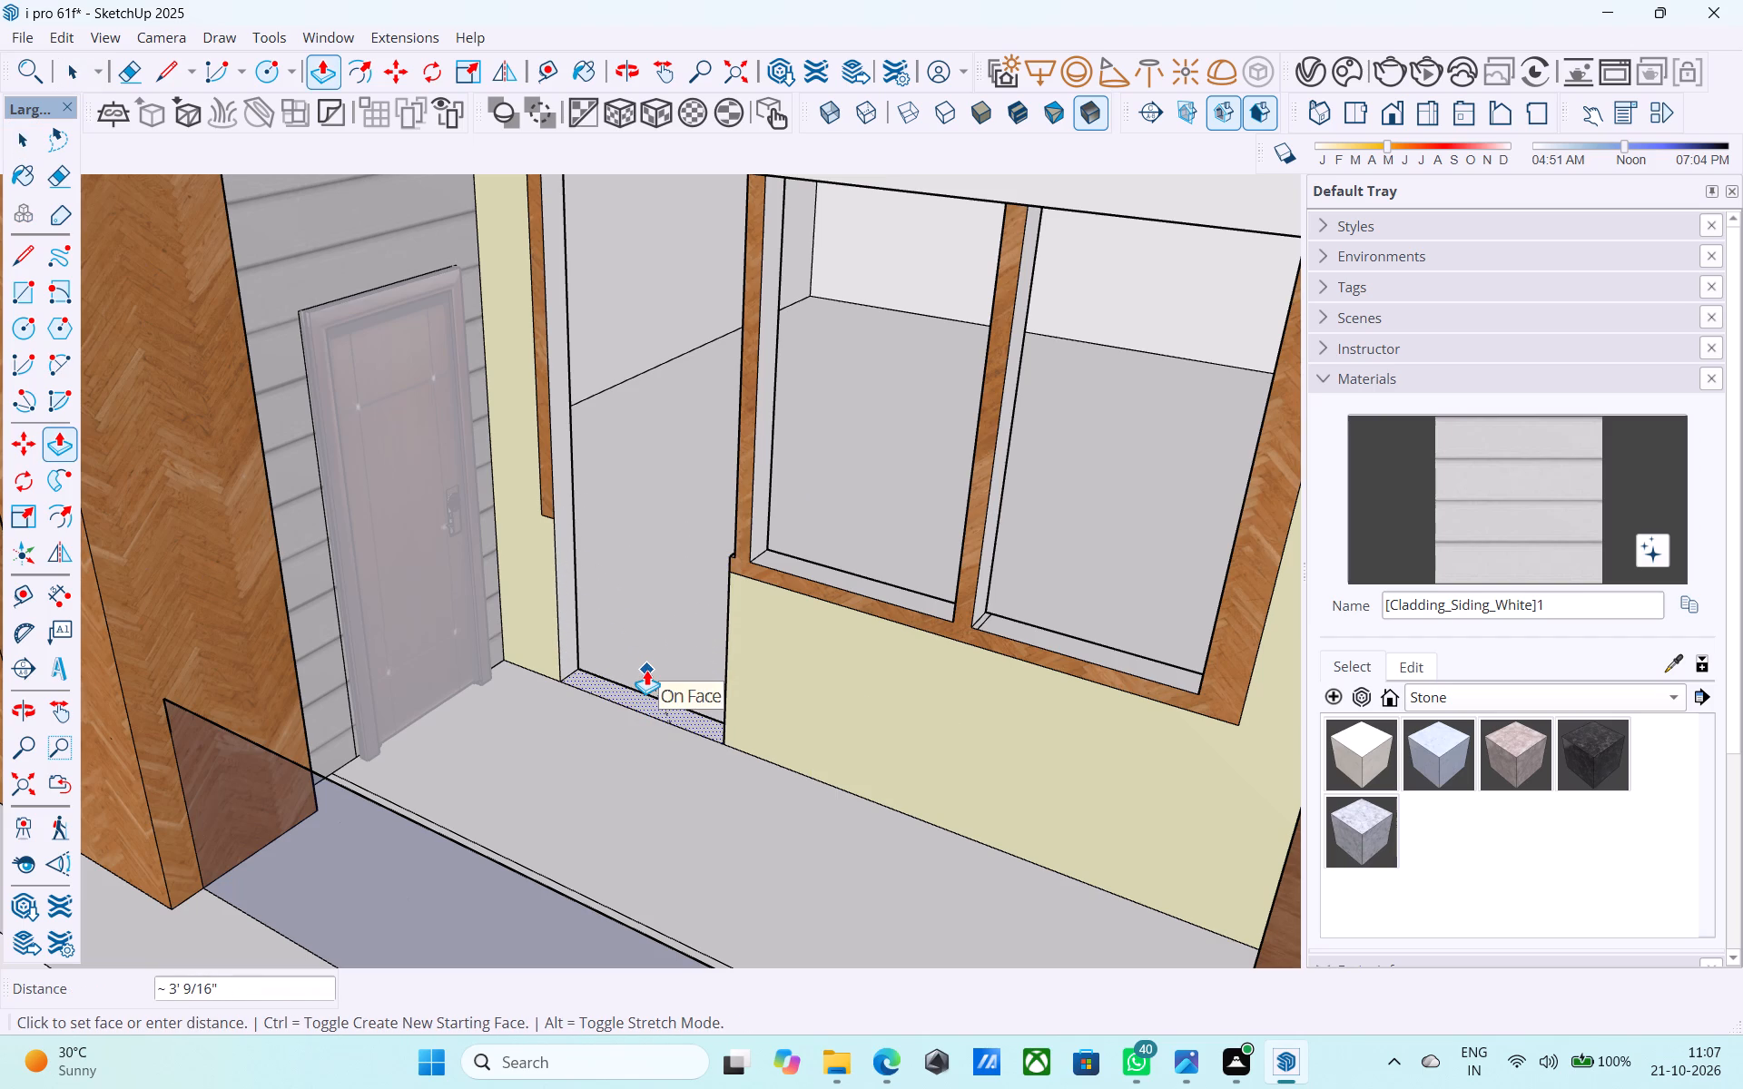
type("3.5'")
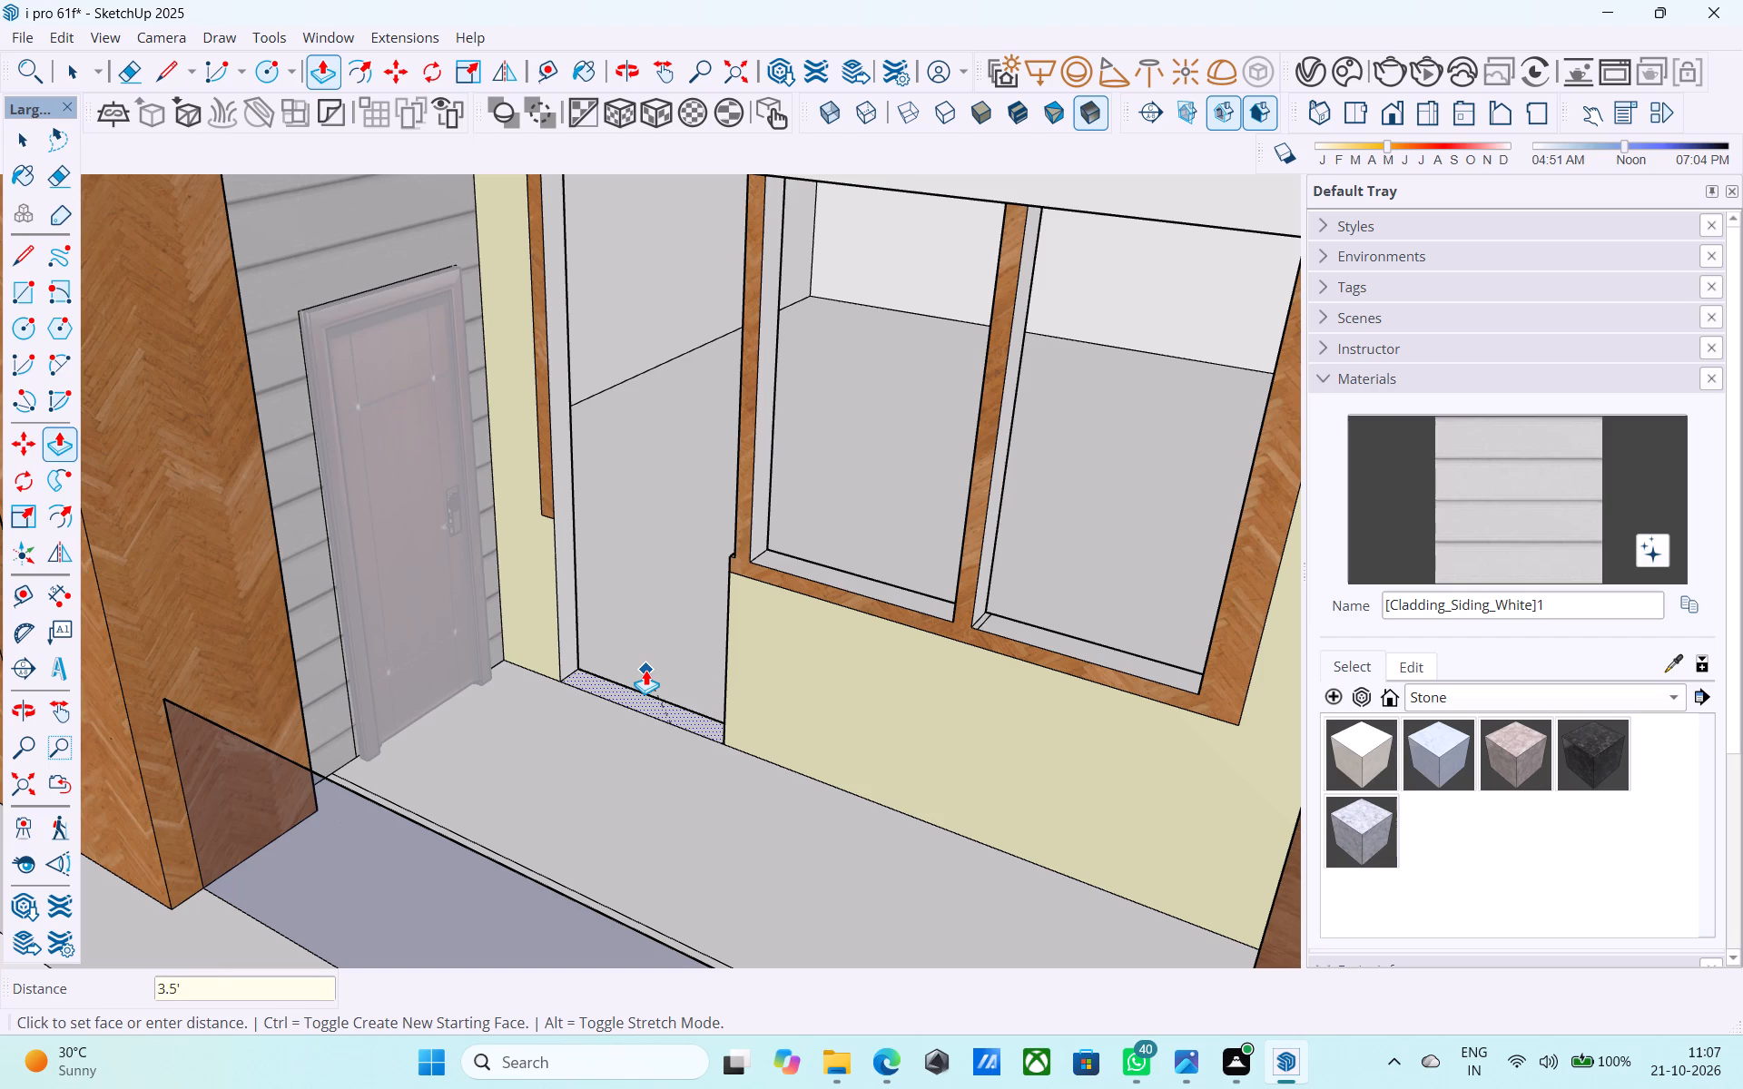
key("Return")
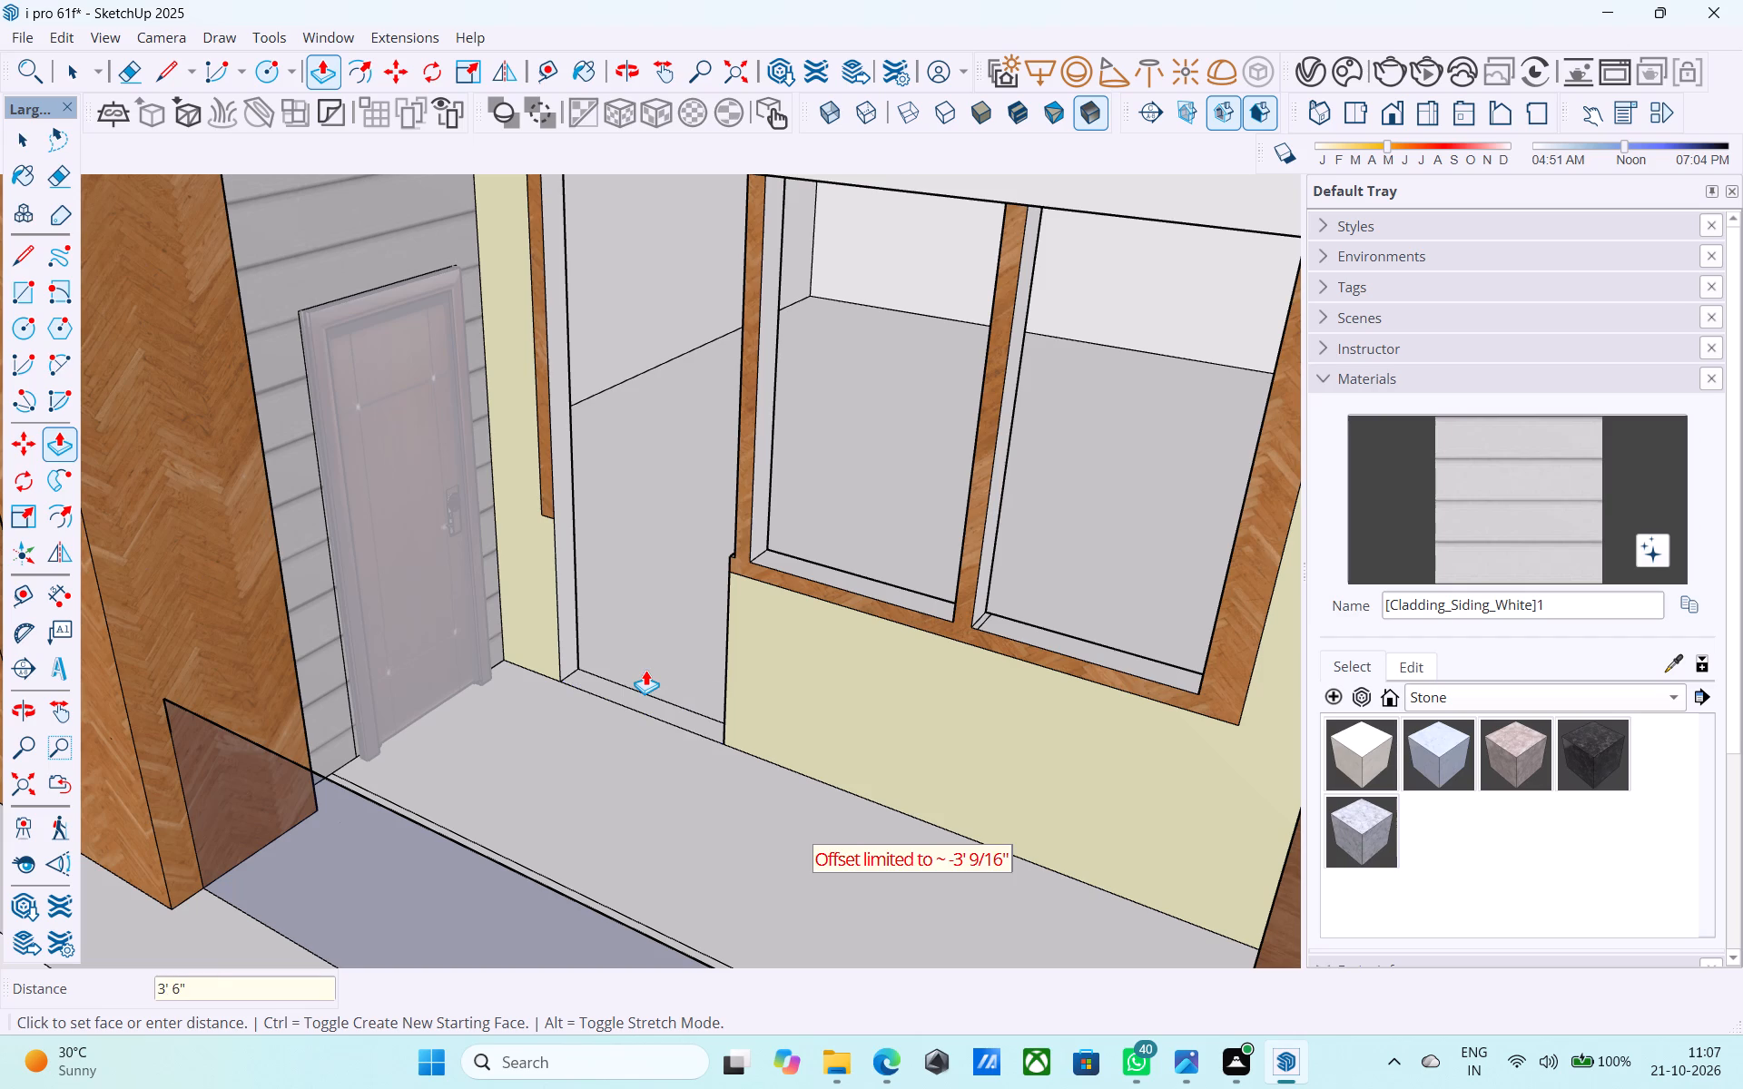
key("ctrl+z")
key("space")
Push the sill of the opening nearest the door down 2.5' with Push/Pull.
left_click(666, 549)
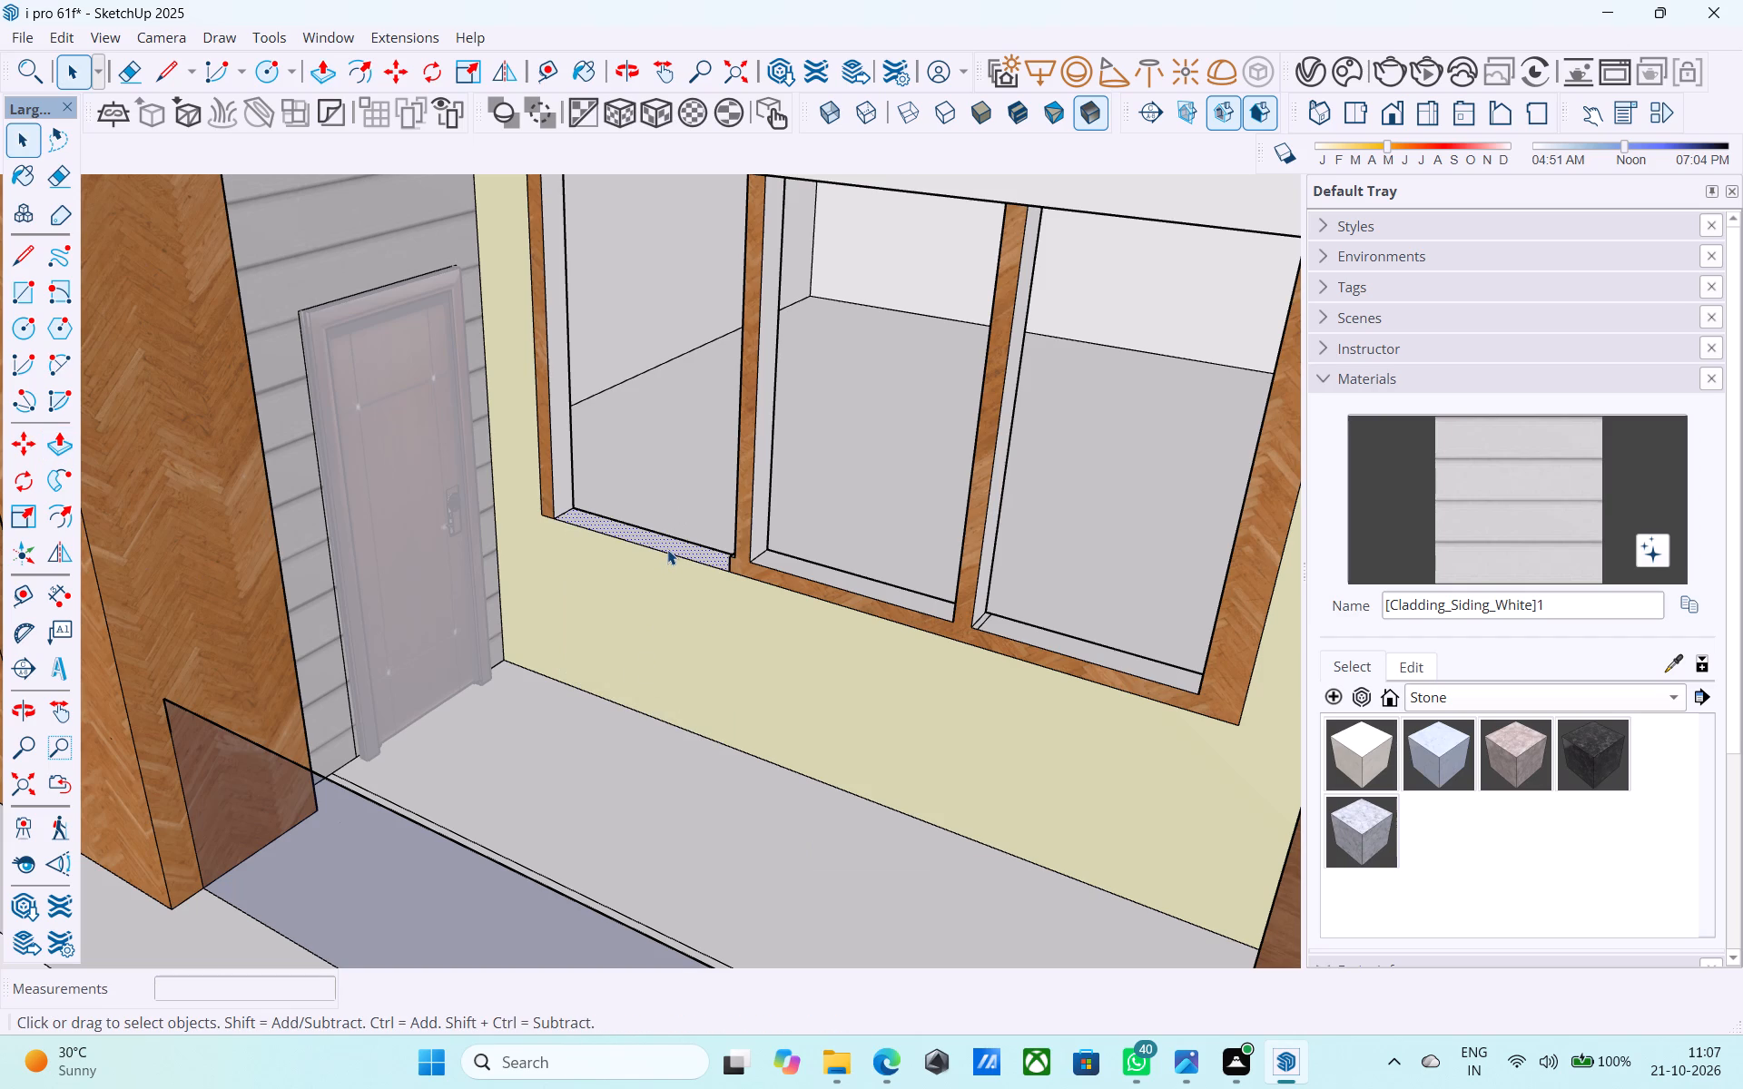
key("p")
left_click(667, 545)
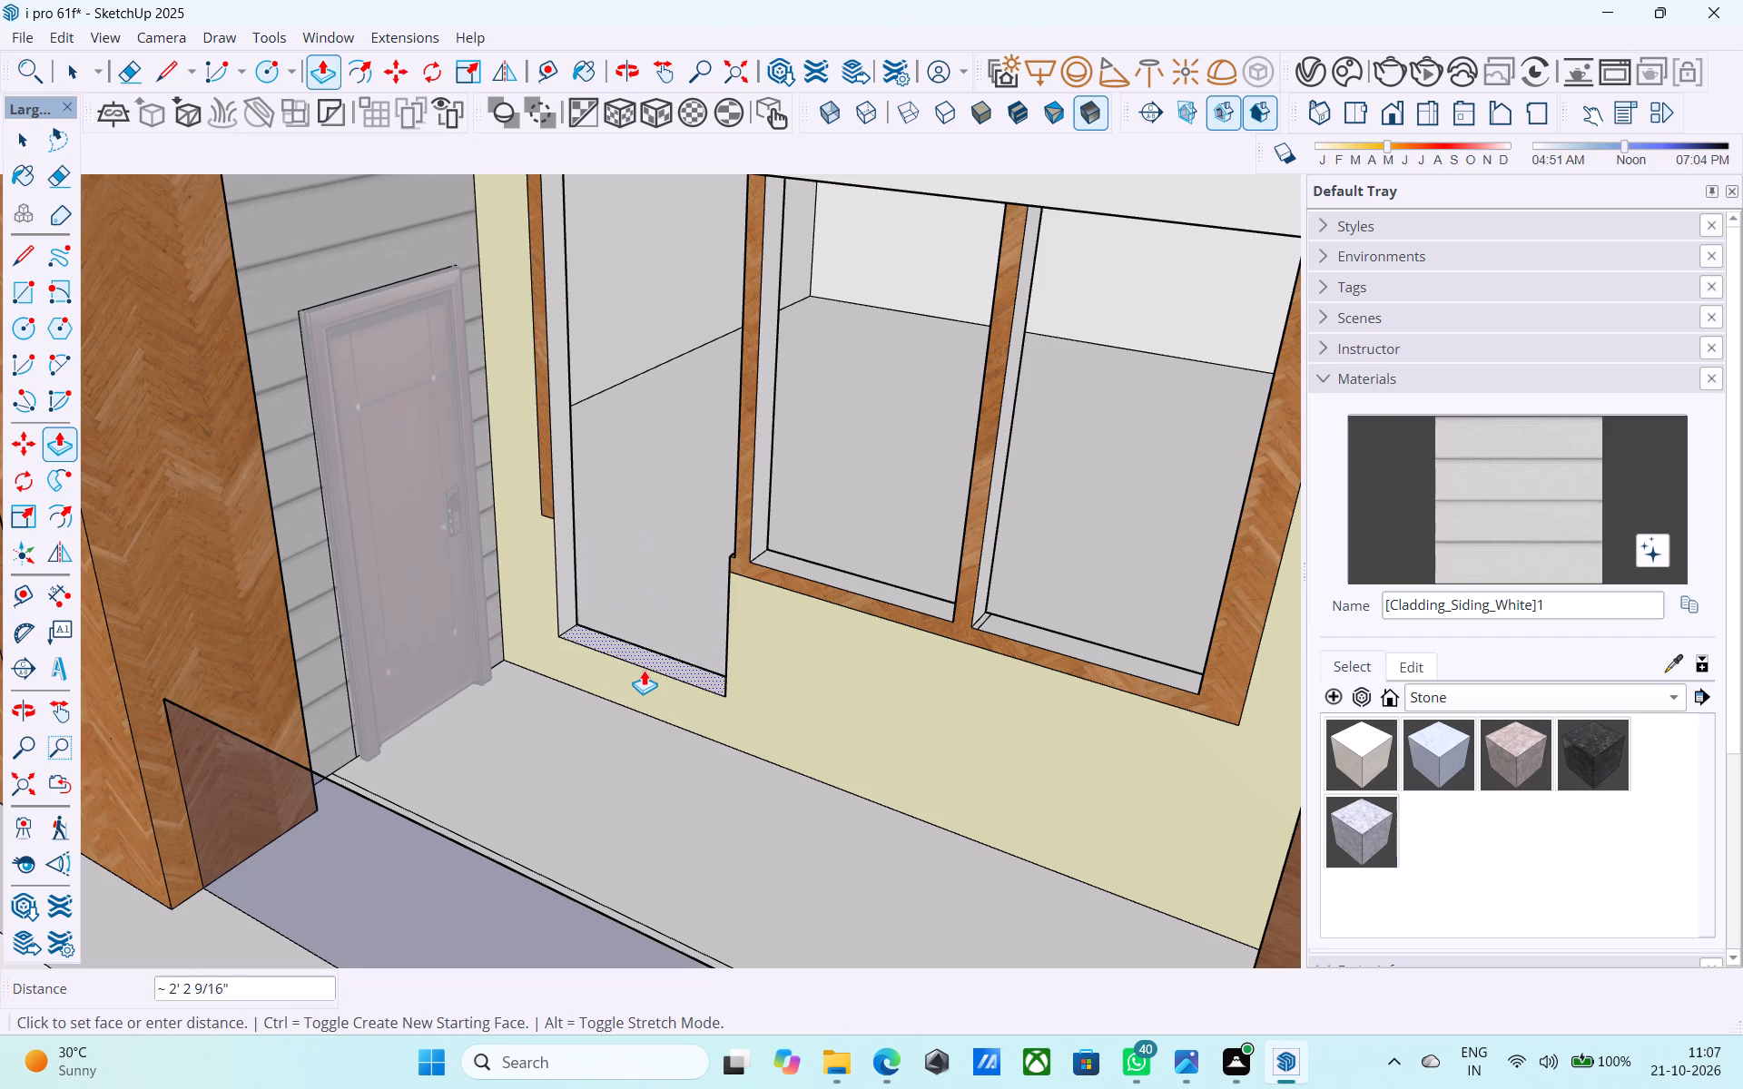
type("2.5'")
key("Return")
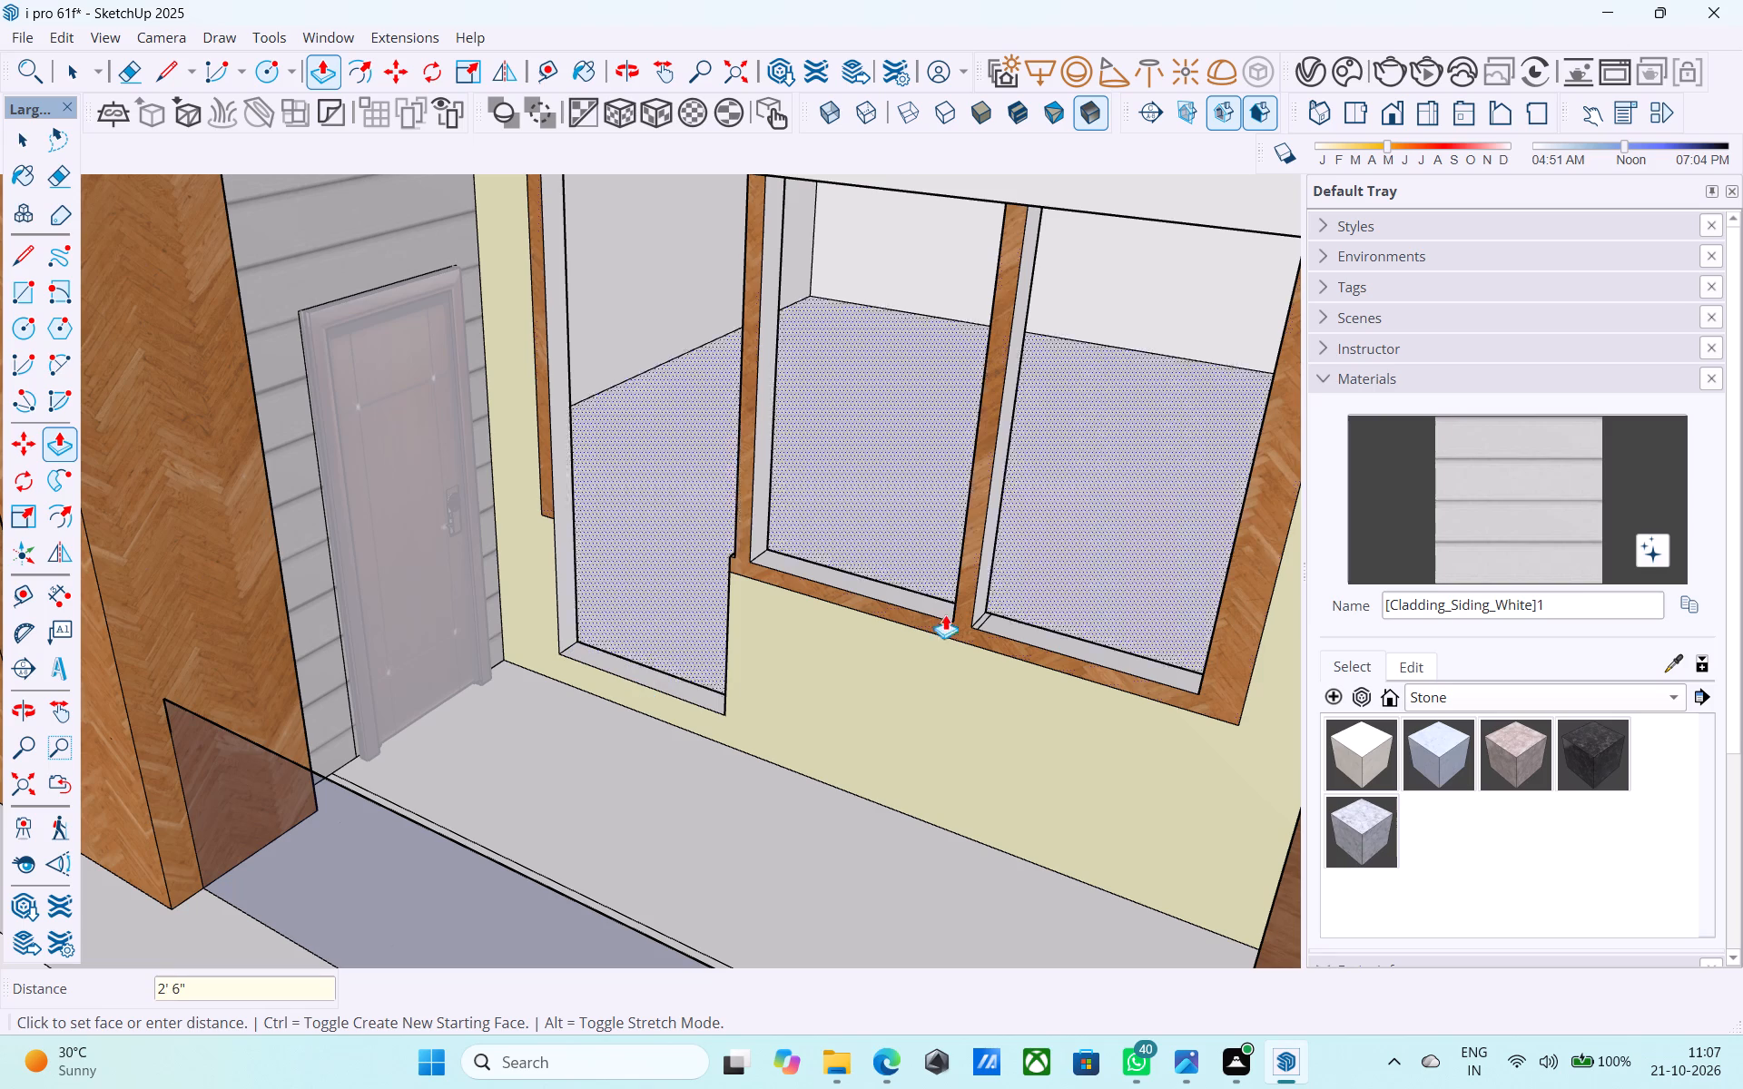
Lower the middle opening's sill through the frame's bottom rail, and then a further 2' 6", level with the first lowered sill.
scroll(850, 583, "up", 4)
double_click(850, 582)
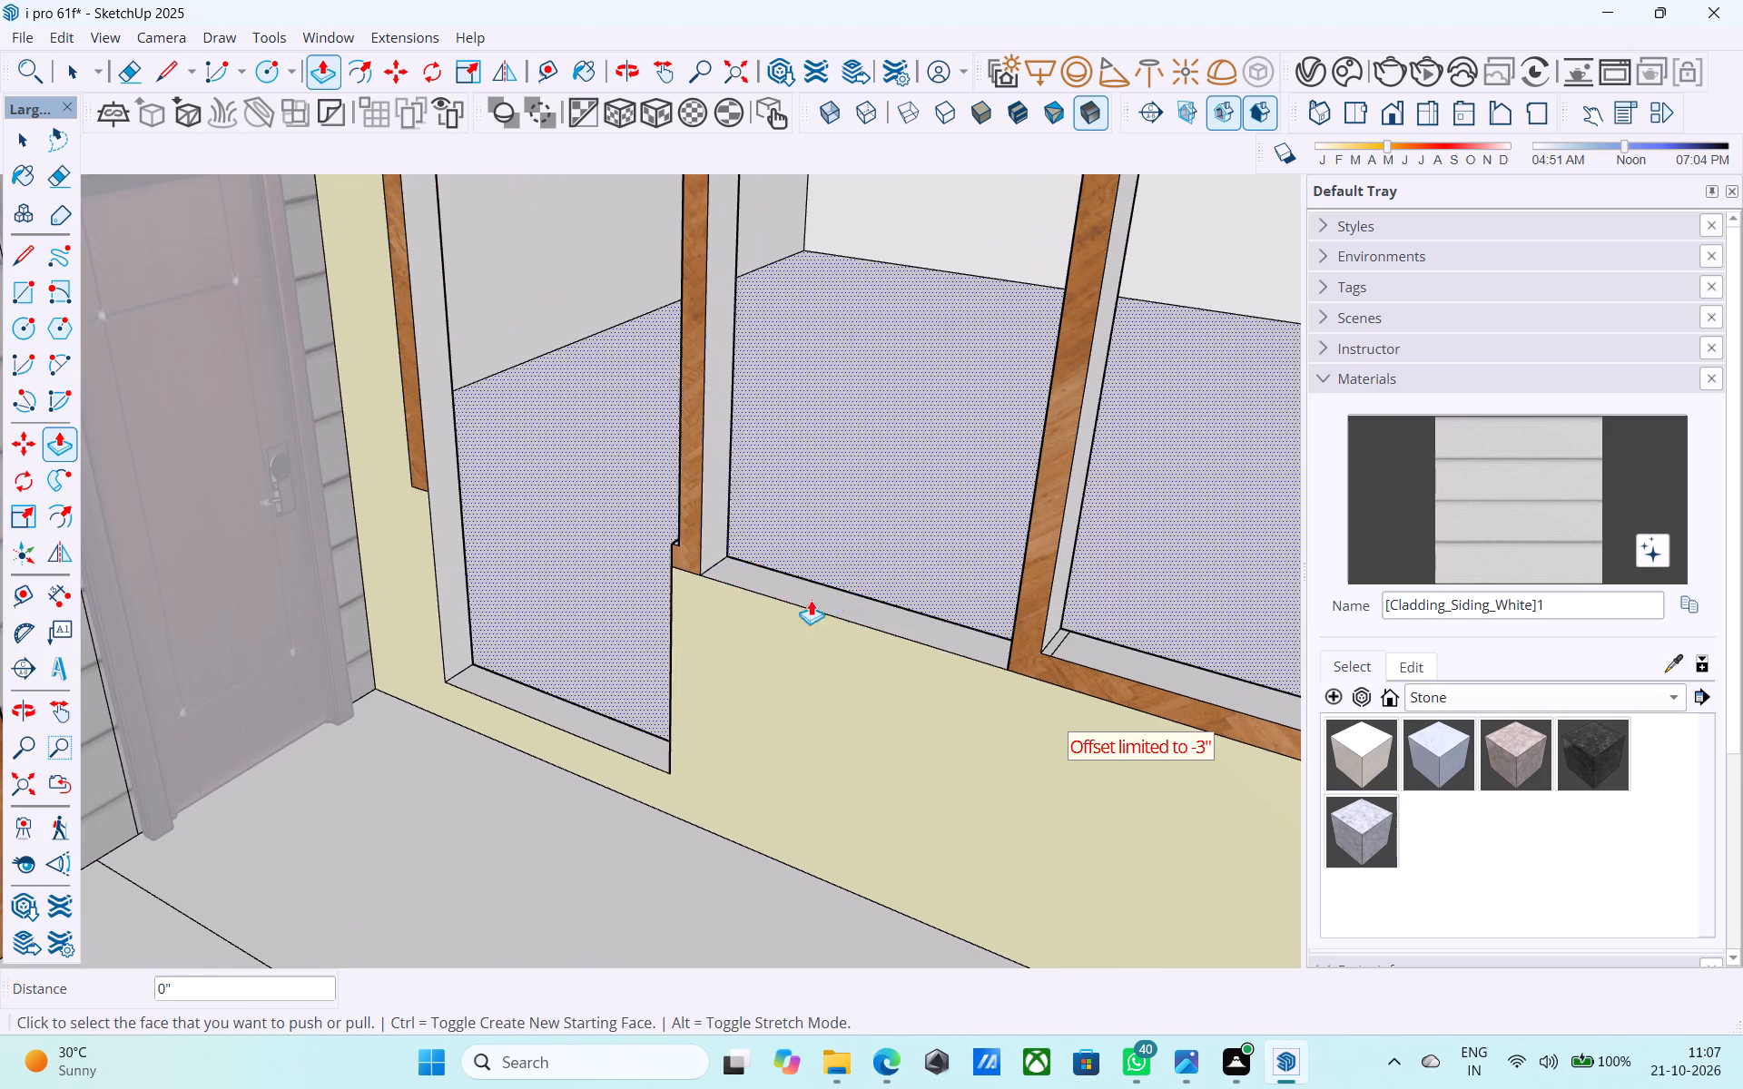
double_click(1108, 656)
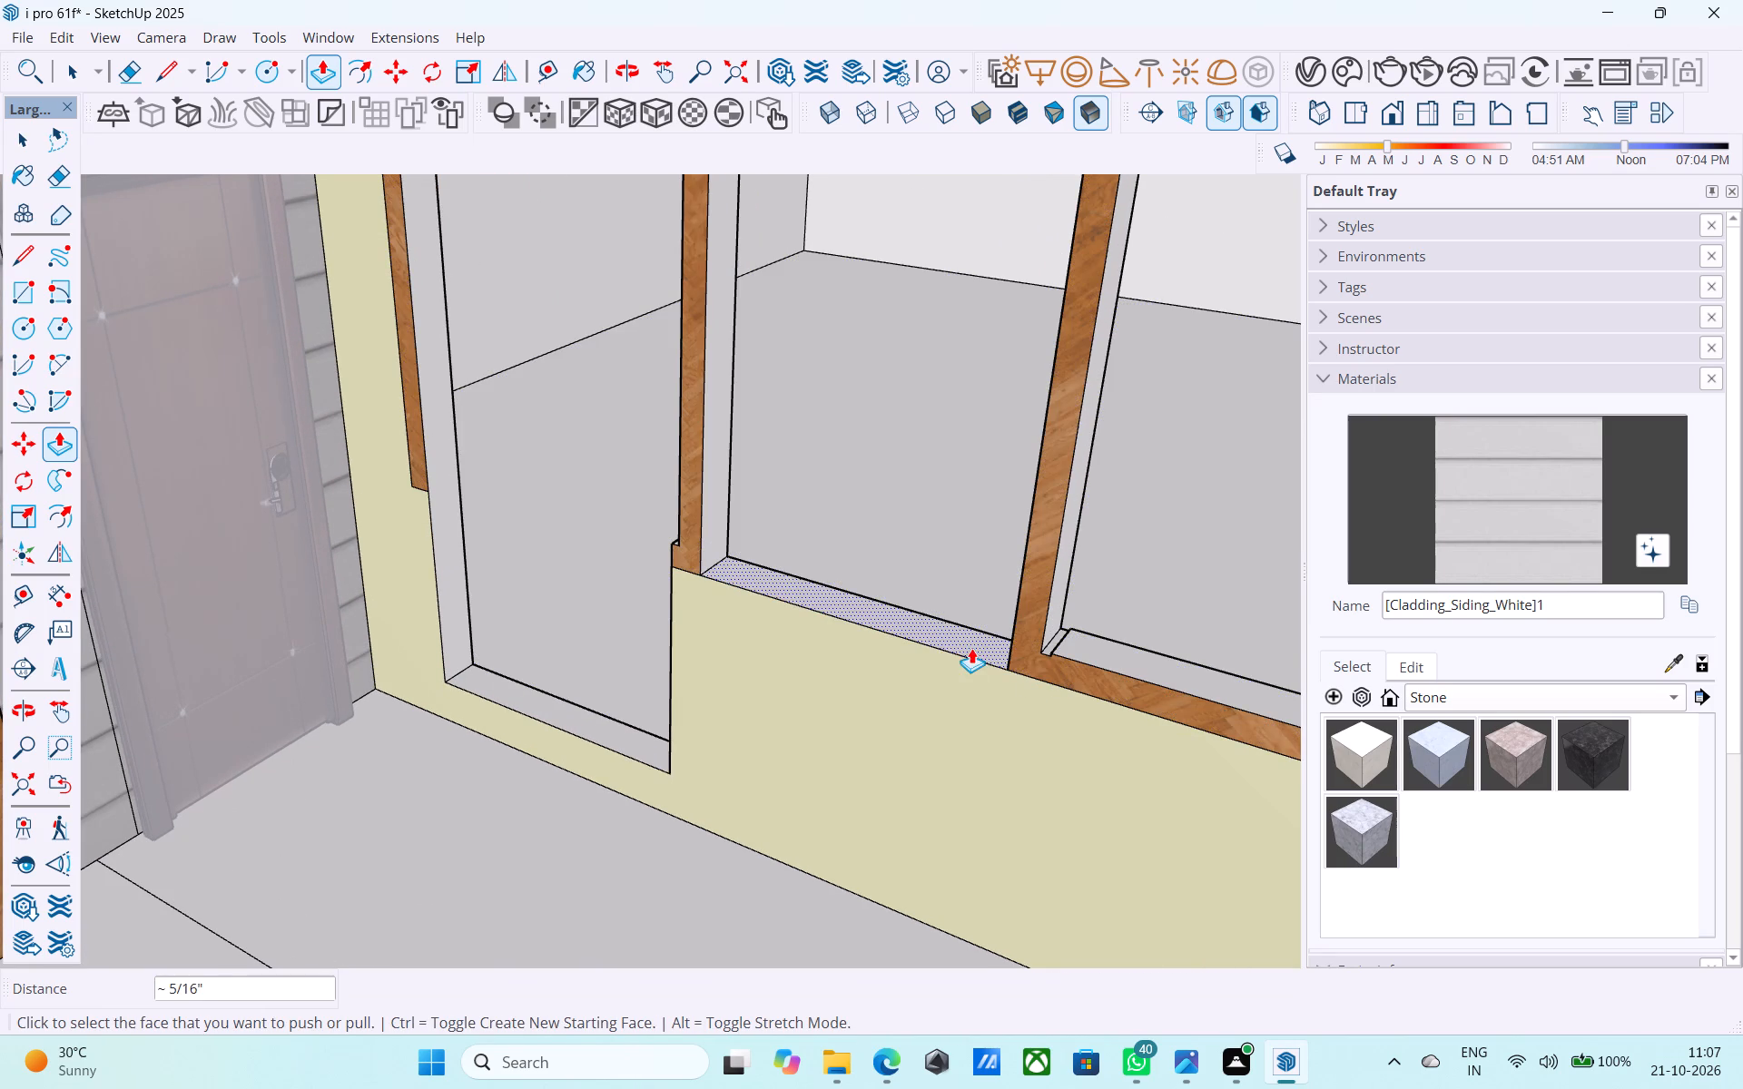
left_click(967, 642)
left_click(618, 739)
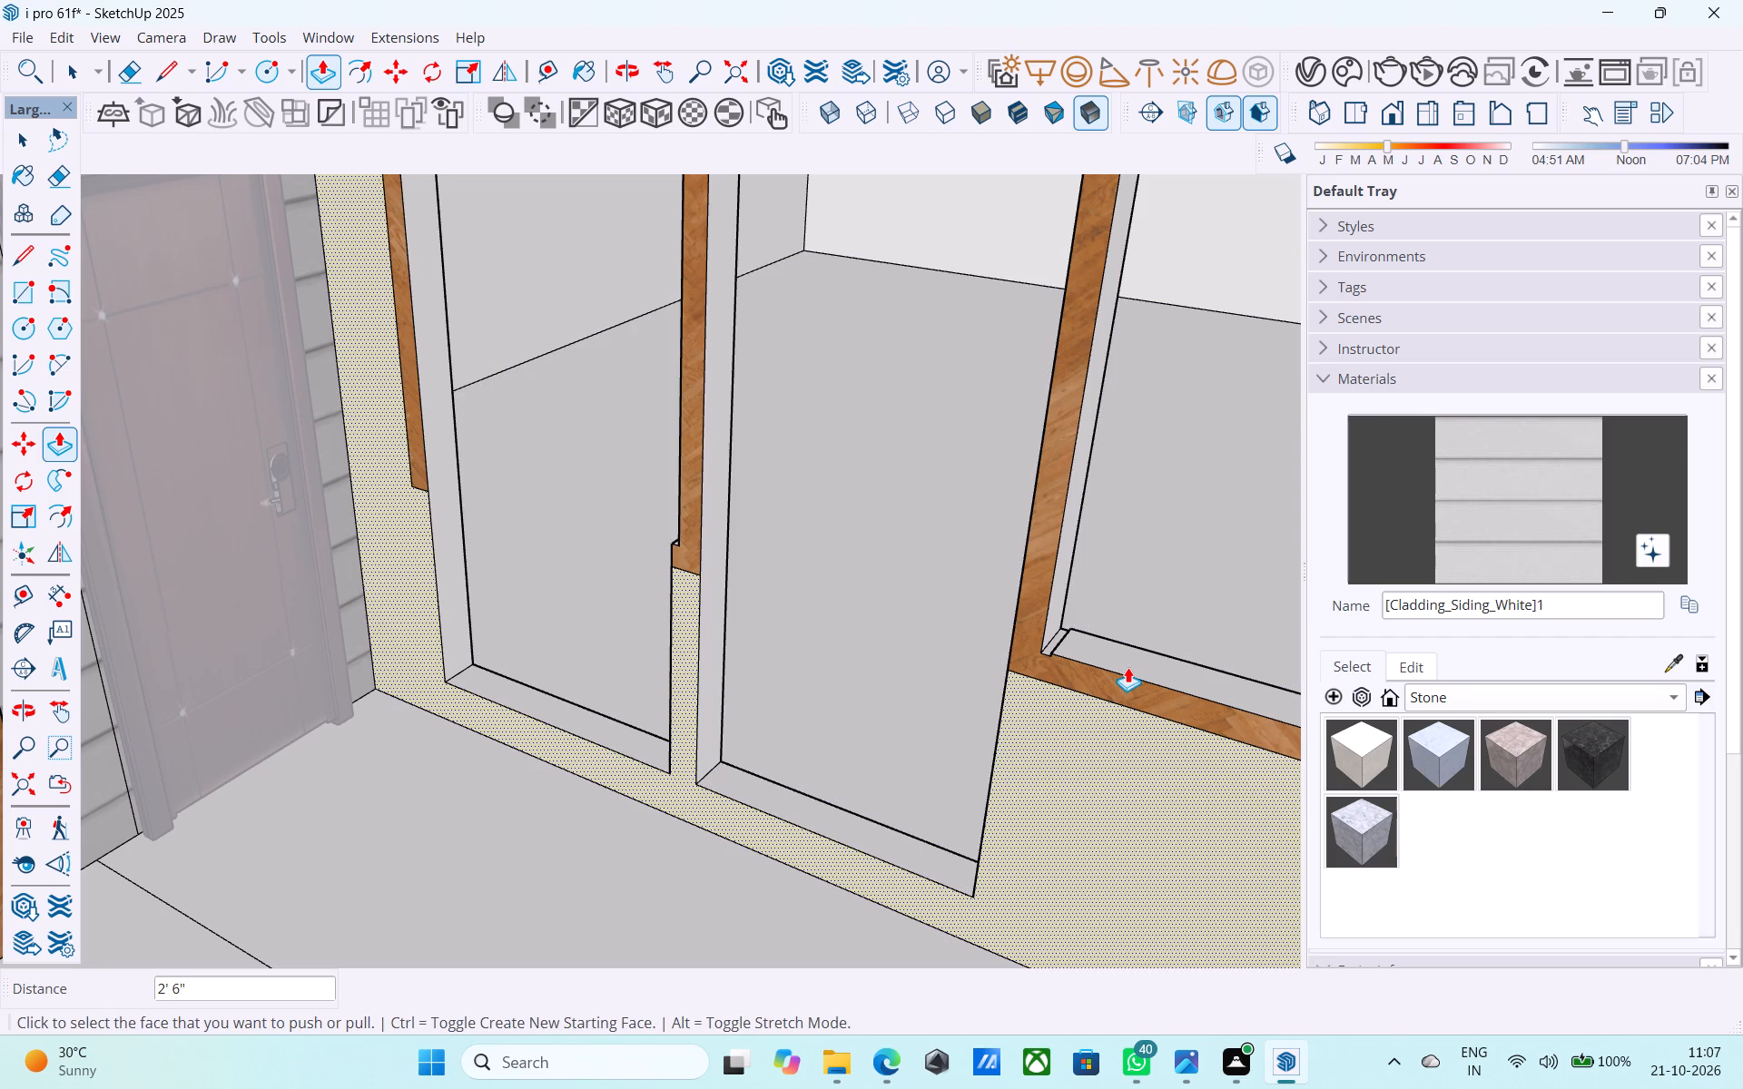
Lower the remaining opening's sill about 3 5/16" through the frame rail and a further 2' 6", level with the other two.
left_click(1128, 663)
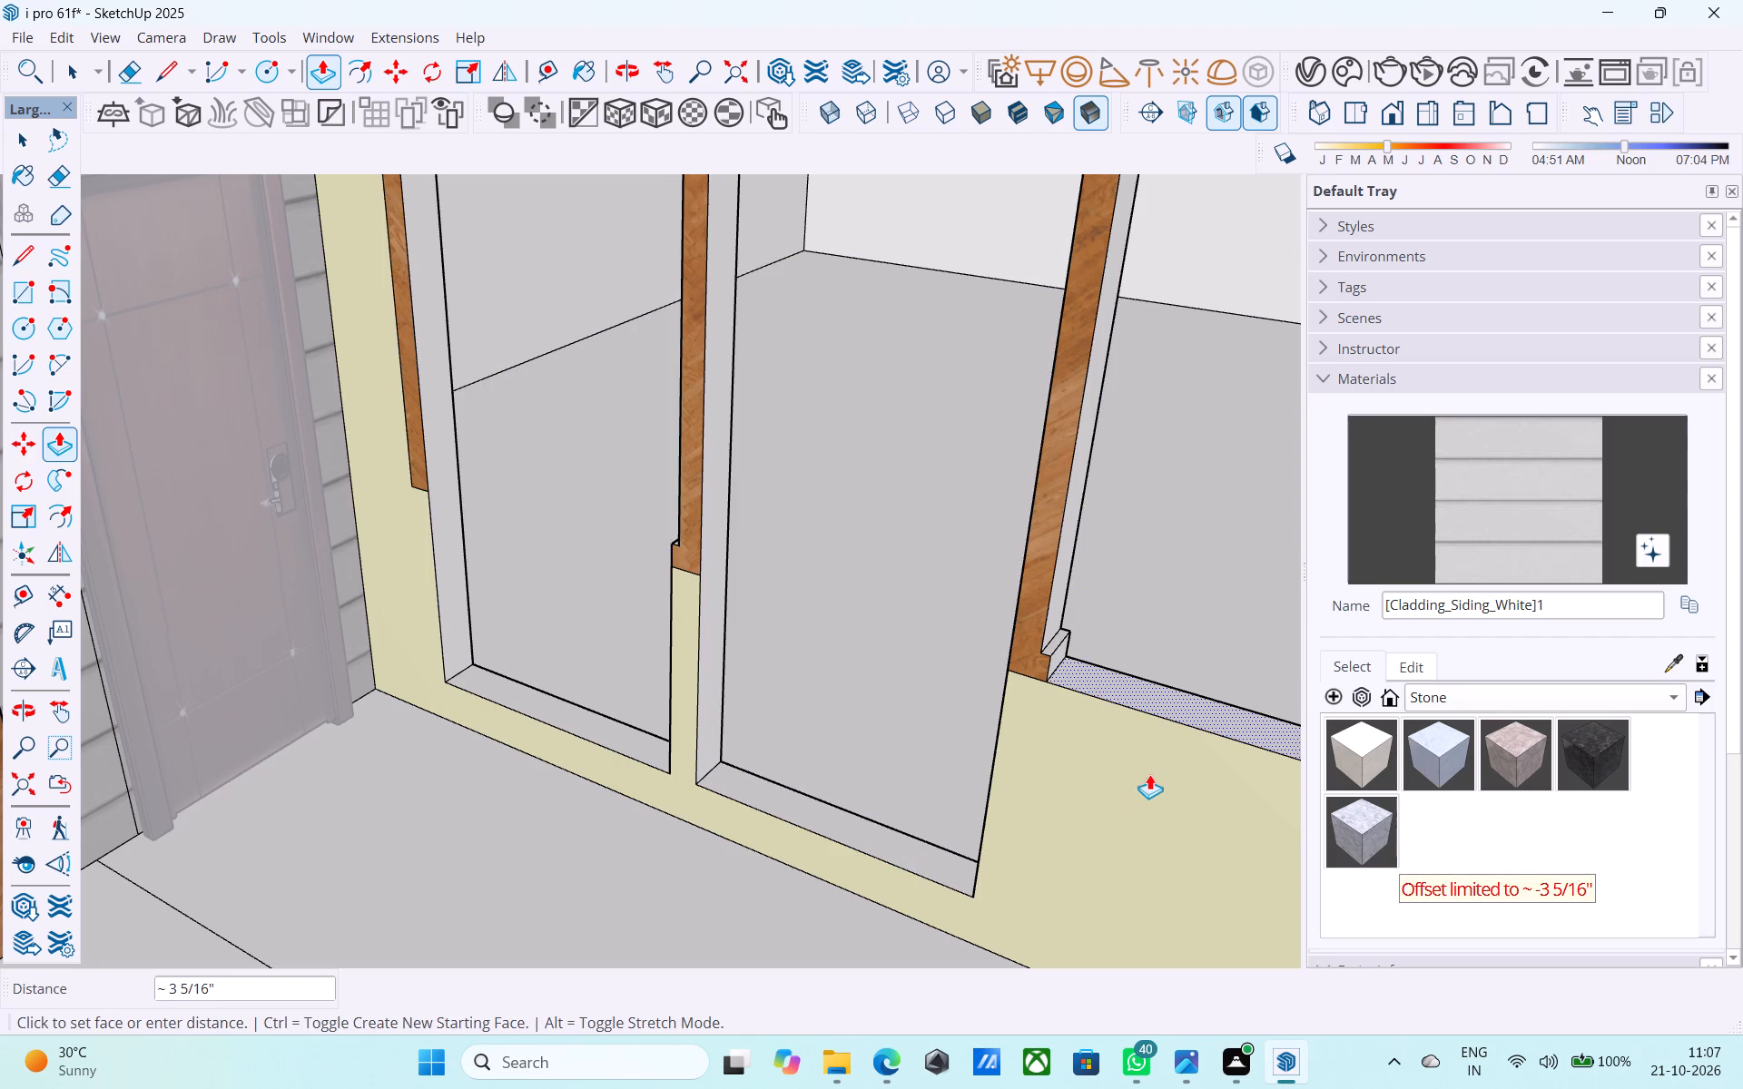
left_click(1149, 773)
left_click(1154, 704)
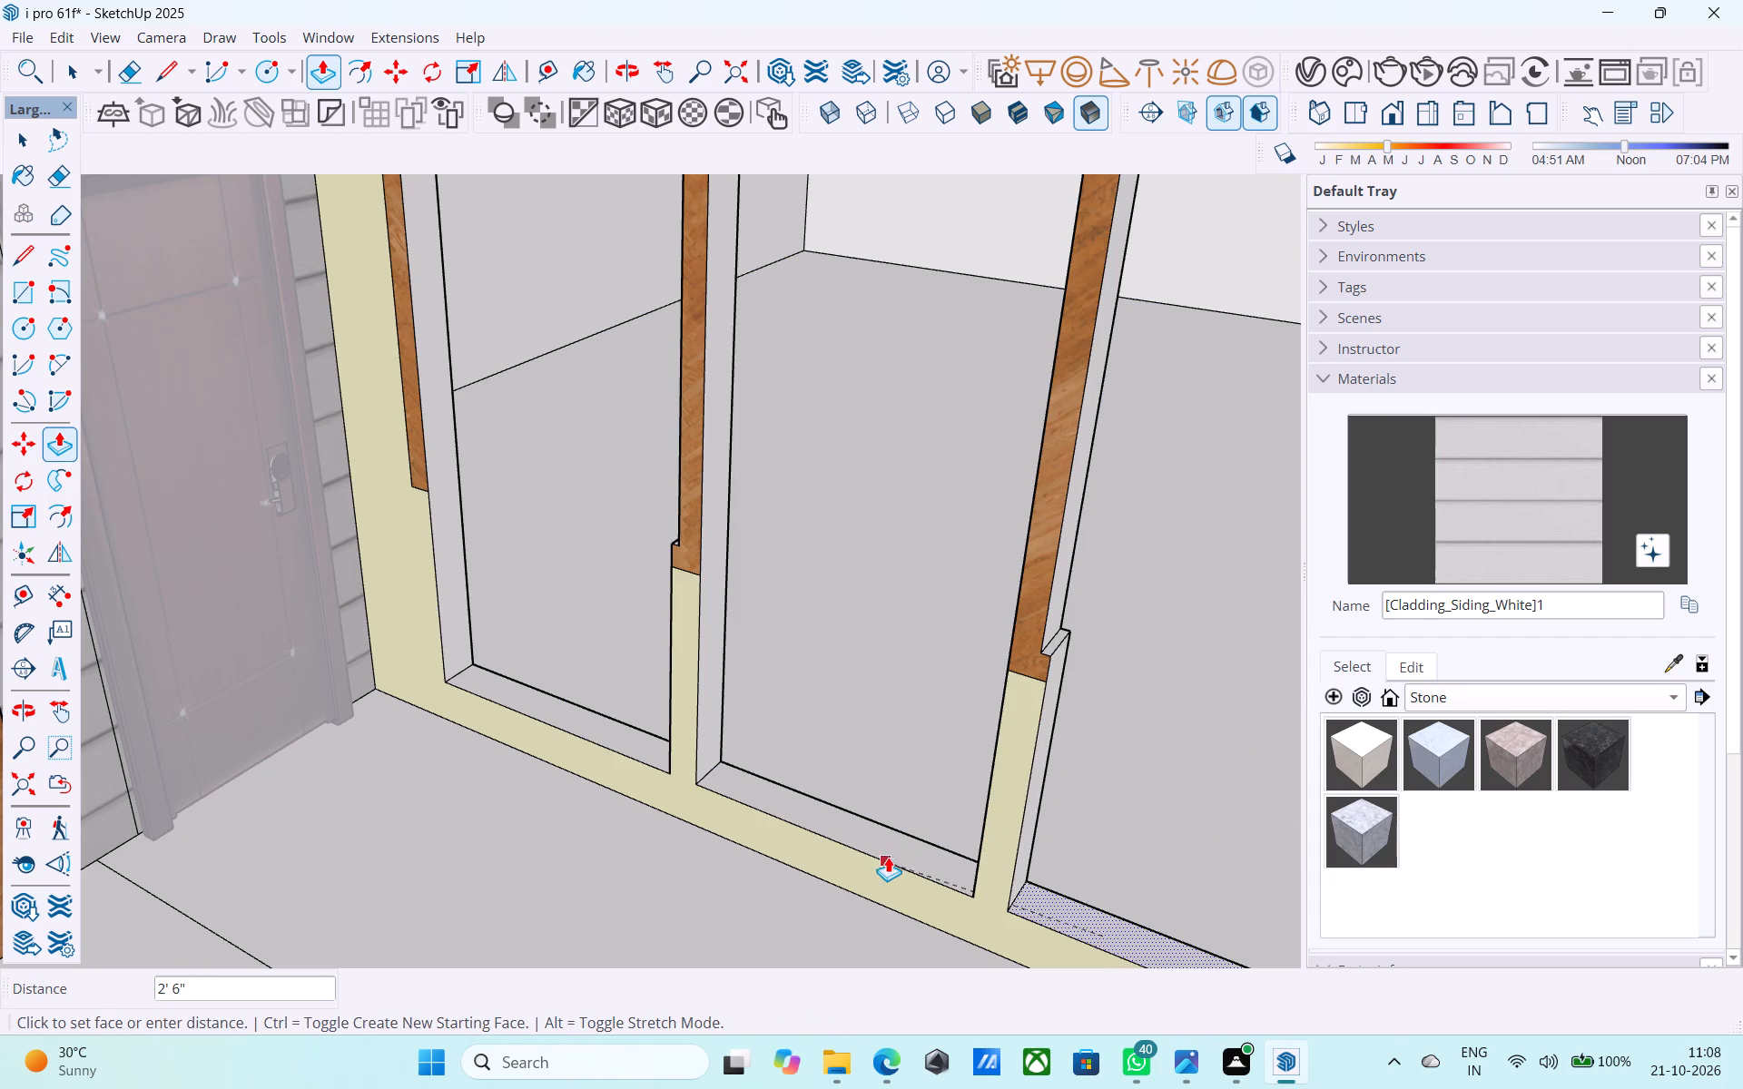
left_click(884, 854)
Examine the lower balcony's three enlarged openings and their cut wooden frame, close up and against the whole facade.
middle_click_drag(891, 832, 976, 780)
scroll(854, 738, "down", 4)
scroll(853, 739, "up", 1)
scroll(853, 739, "down", 7)
middle_click_drag(820, 753, 880, 688)
scroll(815, 619, "up", 2)
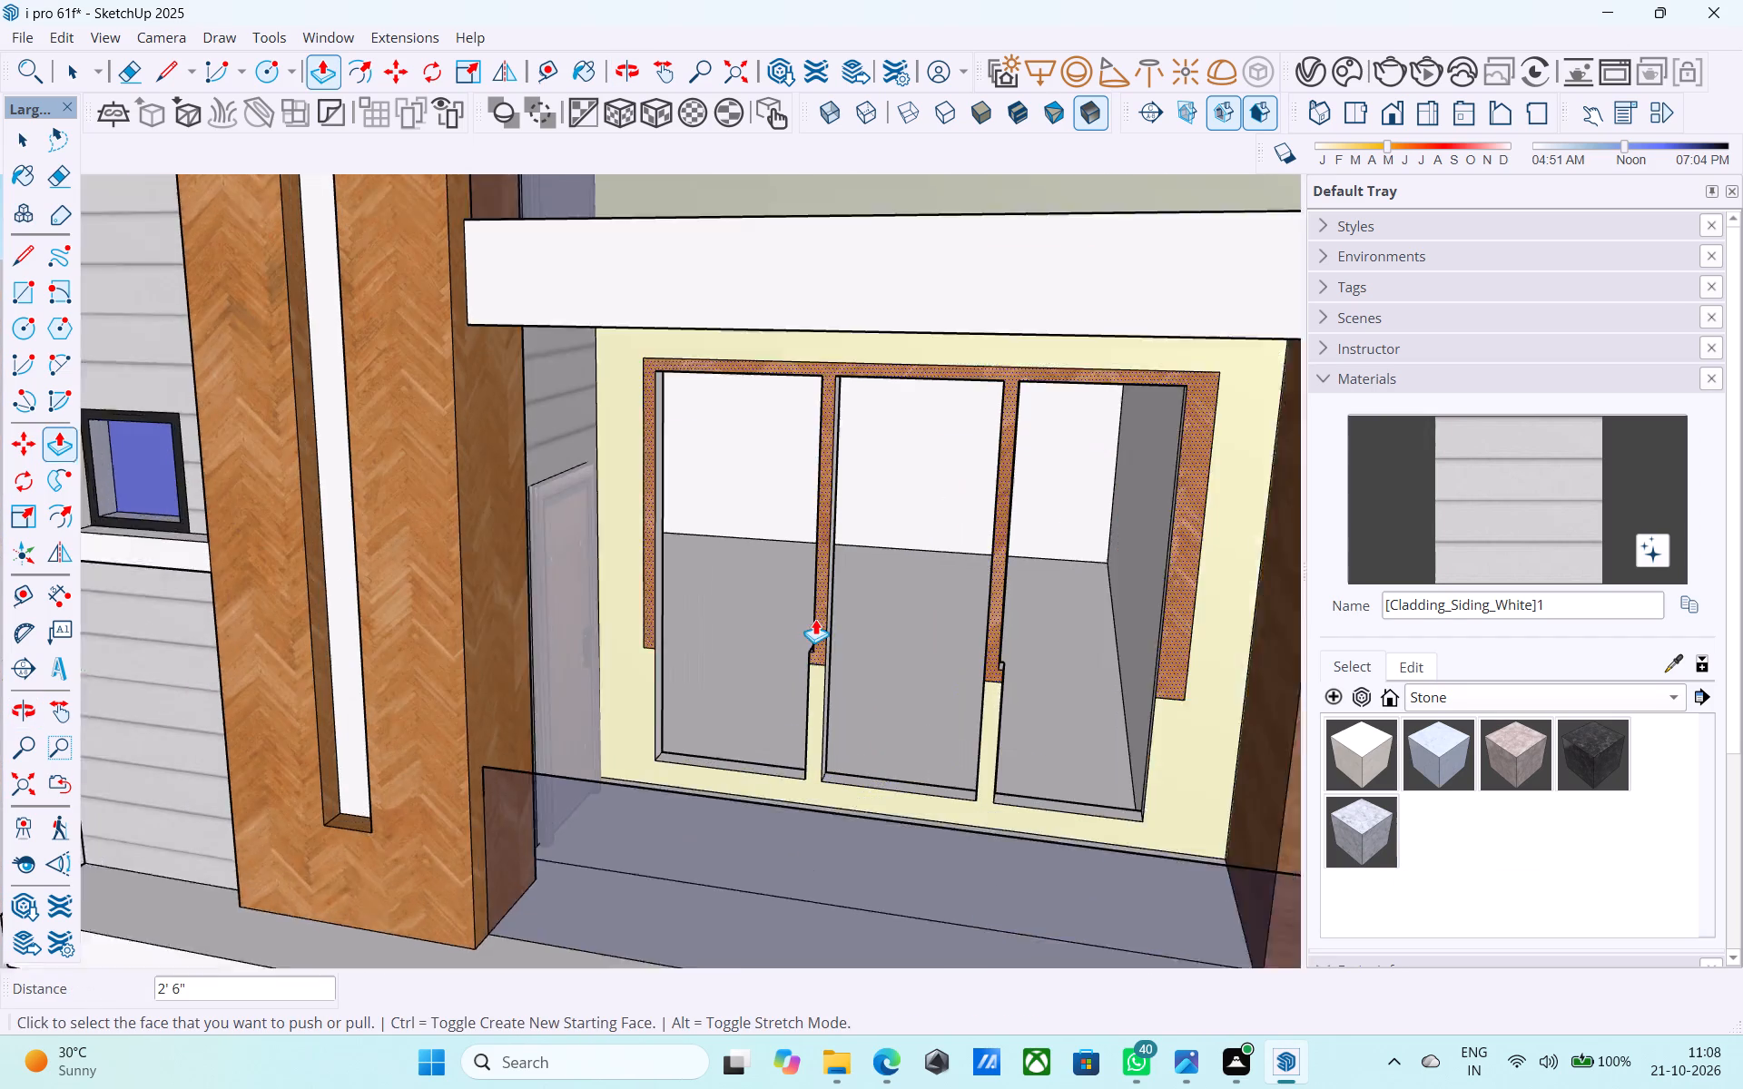
scroll(815, 619, "up", 4)
key("space")
middle_click_drag(813, 615, 845, 592)
scroll(778, 657, "down", 1)
middle_click_drag(767, 670, 716, 672)
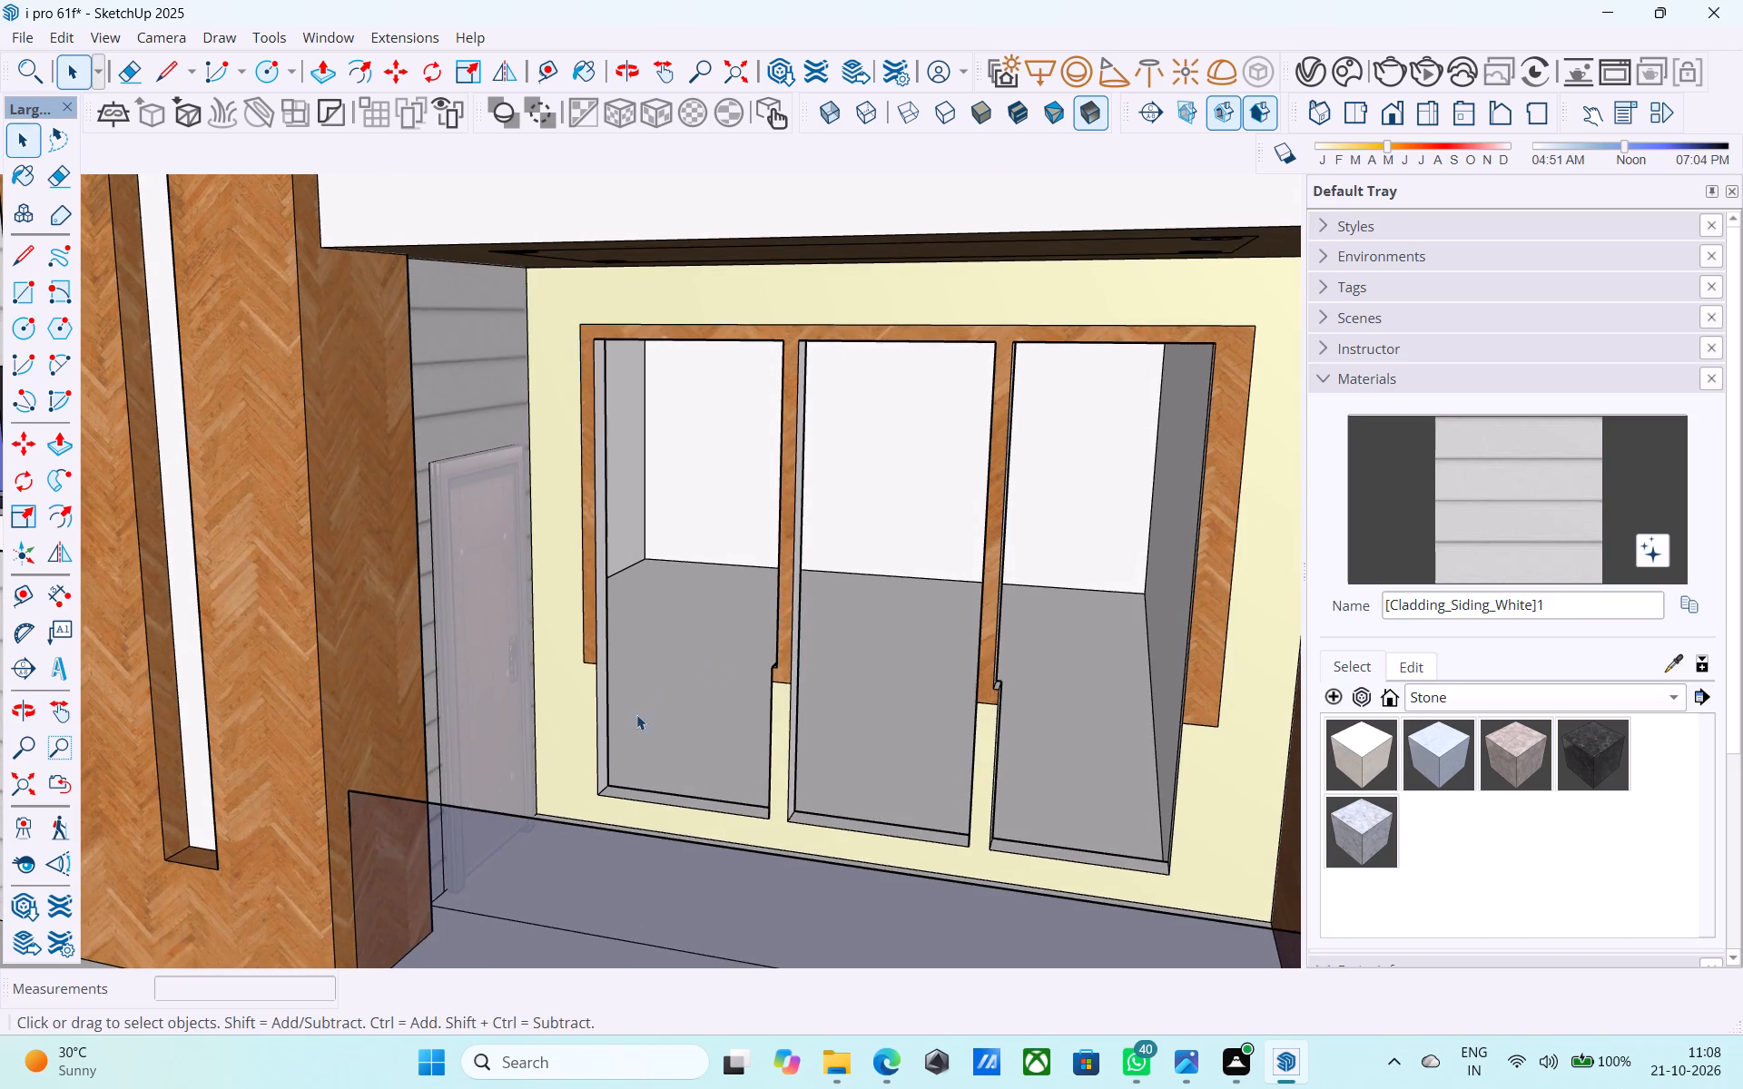
middle_click_drag(595, 699, 596, 726)
scroll(596, 724, "down", 5)
middle_click_drag(599, 722, 632, 690)
scroll(611, 672, "down", 17)
middle_click_drag(645, 683, 678, 670)
scroll(678, 669, "up", 8)
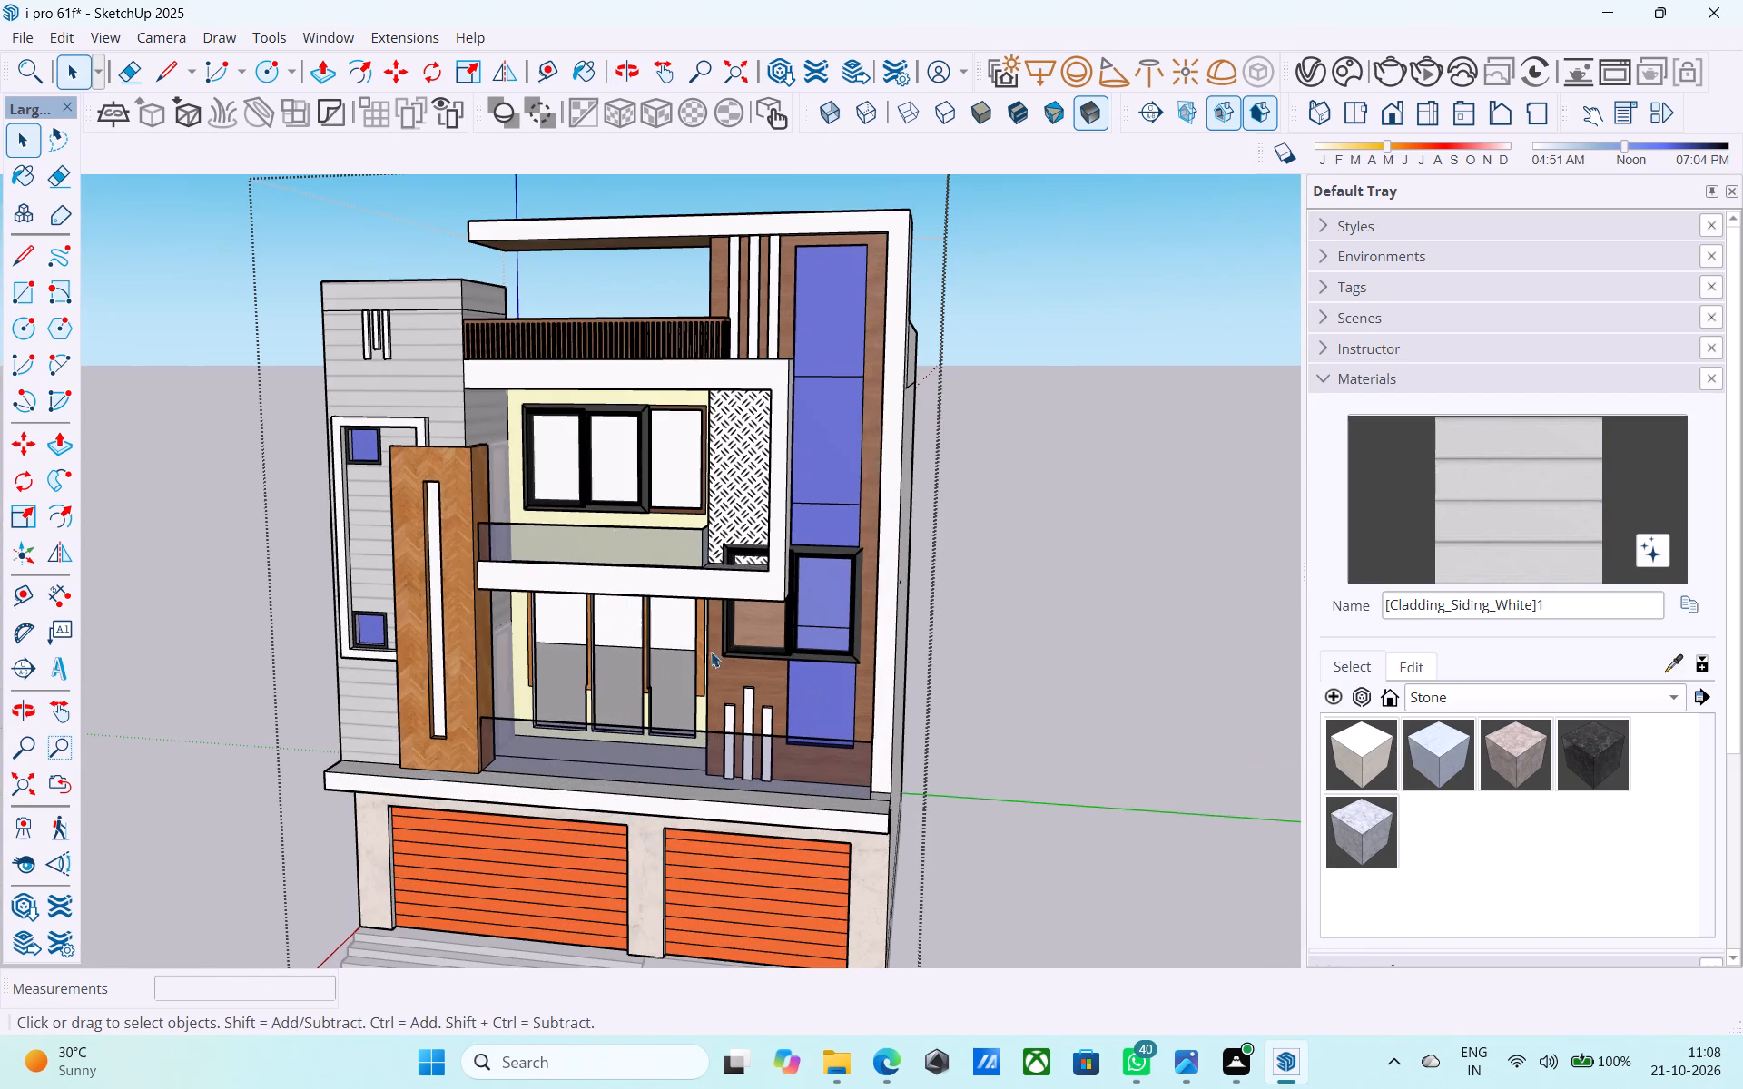
middle_click_drag(715, 665, 803, 622)
scroll(800, 624, "up", 5)
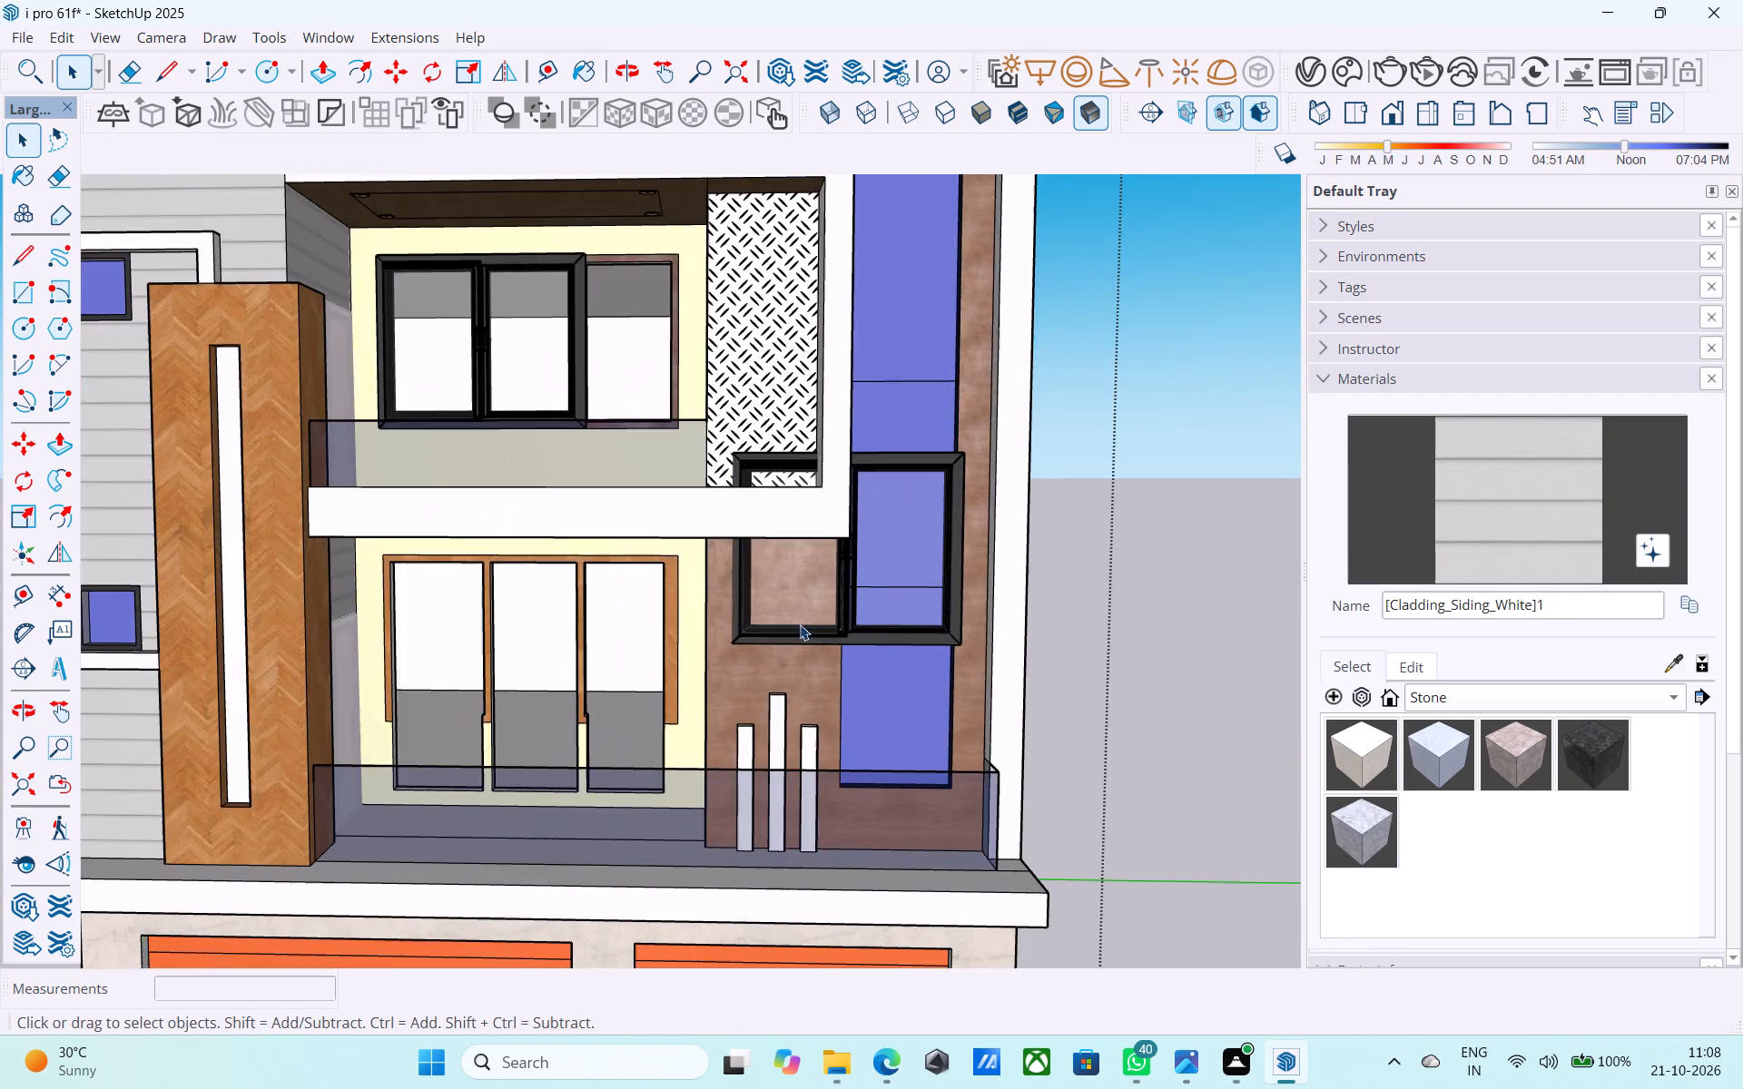
Draw a short horizontal line across the yellow wall from the last opening's bottom outer corner, extending past the wooden side post's width.
scroll(783, 635, "down", 4)
middle_click_drag(745, 694, 767, 777)
scroll(725, 762, "up", 4)
middle_click_drag(723, 752, 767, 785)
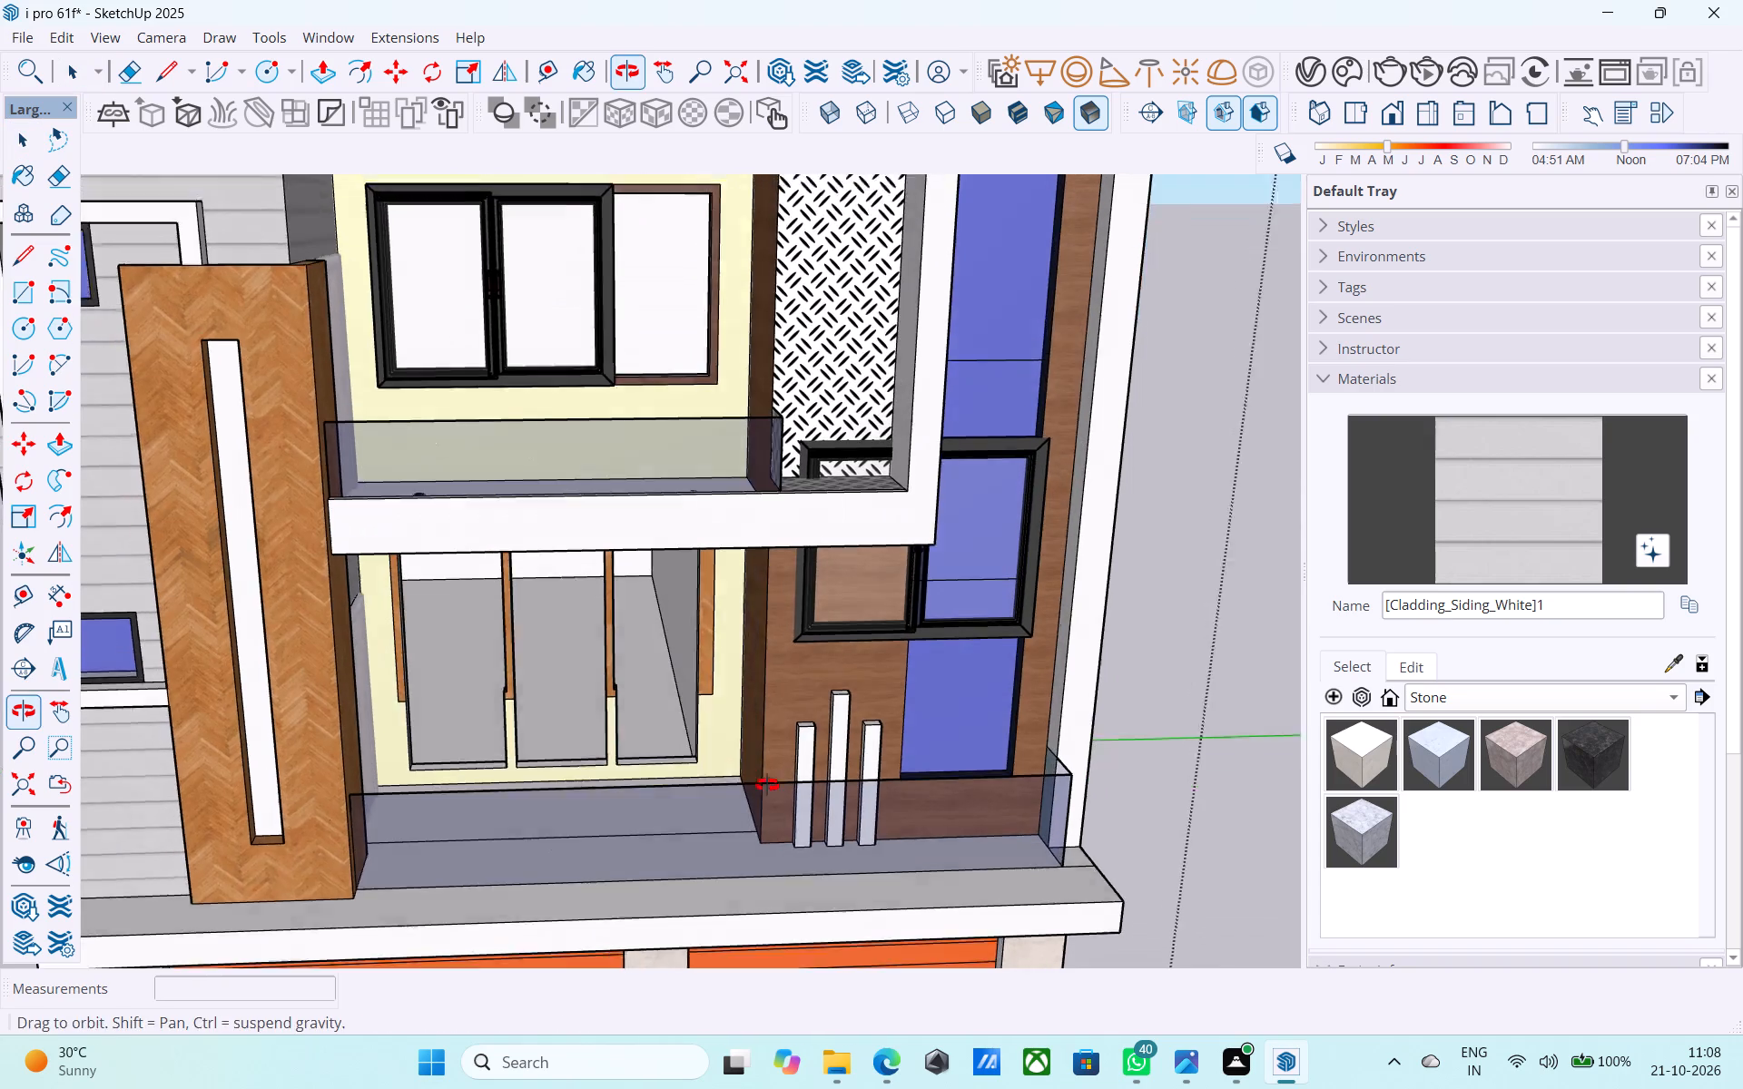
middle_click_drag(767, 785, 767, 787)
scroll(767, 787, "up", 1)
key("l")
scroll(739, 785, "up", 3)
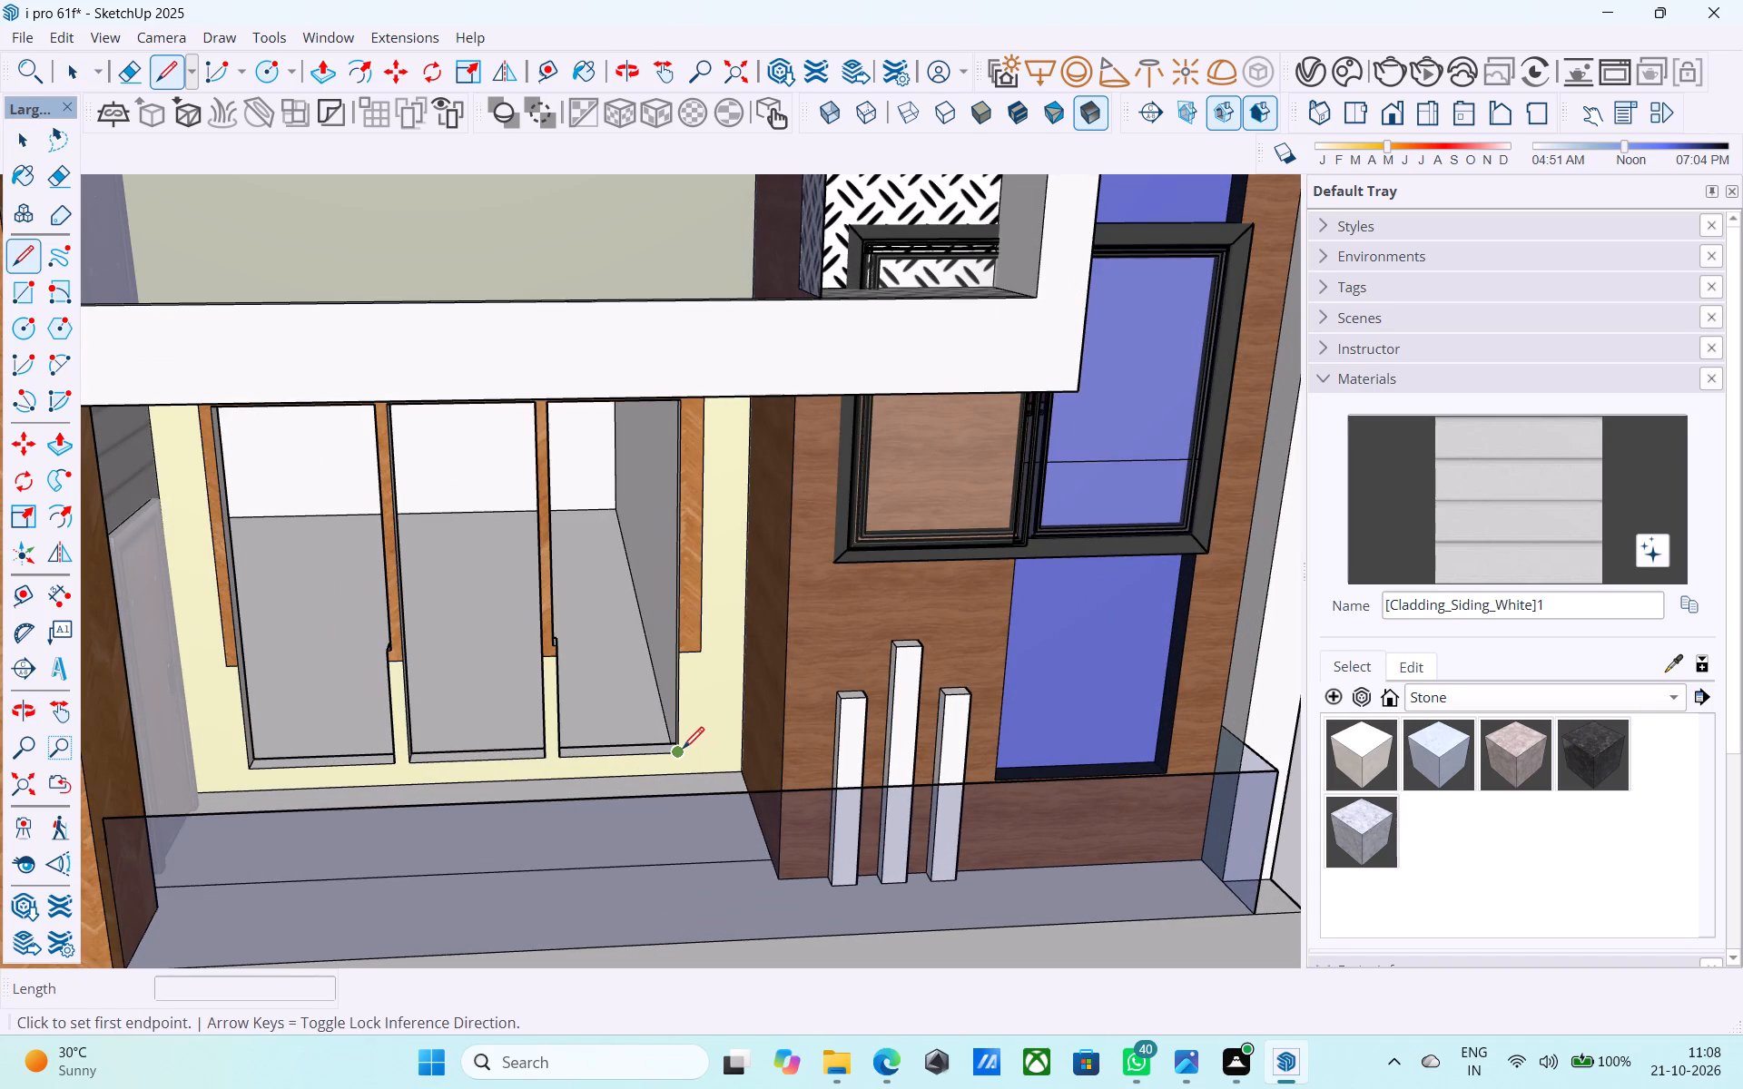
left_click(683, 750)
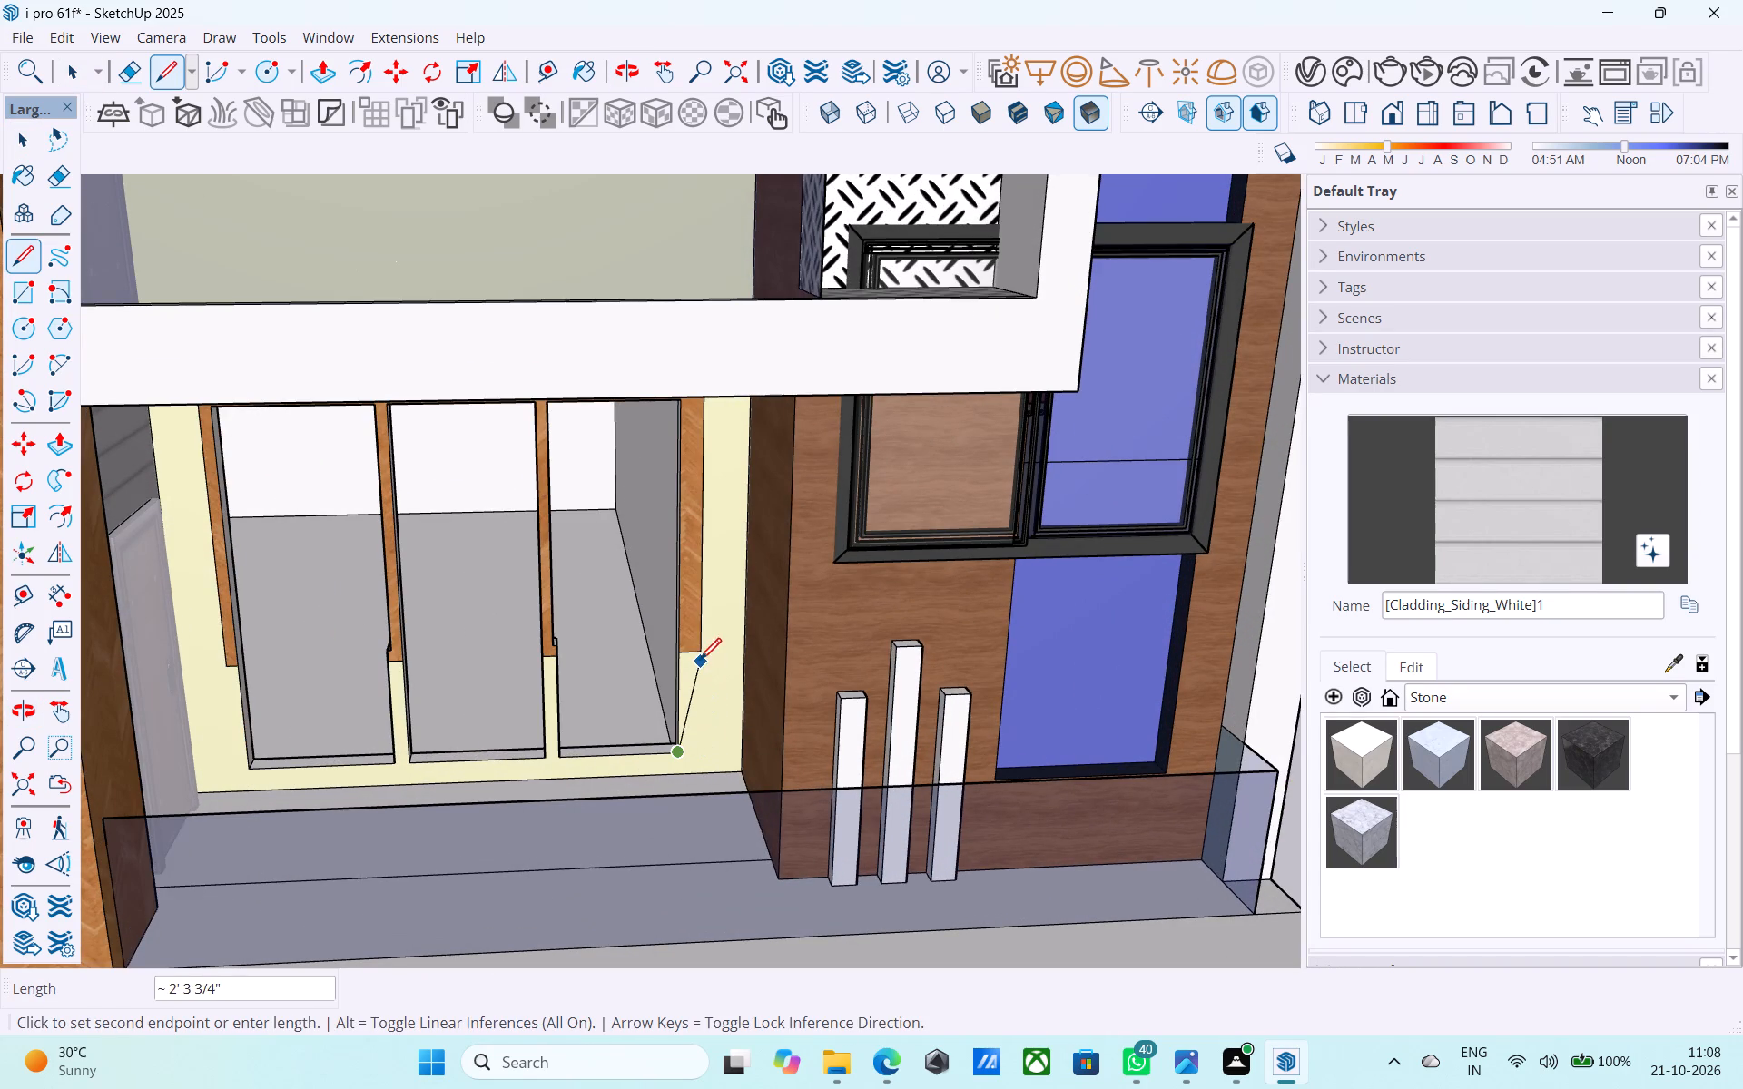
left_click(704, 751)
Draw a vertical line from the wooden side post's bottom outer corner down to the horizontal line and erase the overshooting piece.
key("l")
scroll(697, 650, "up", 7)
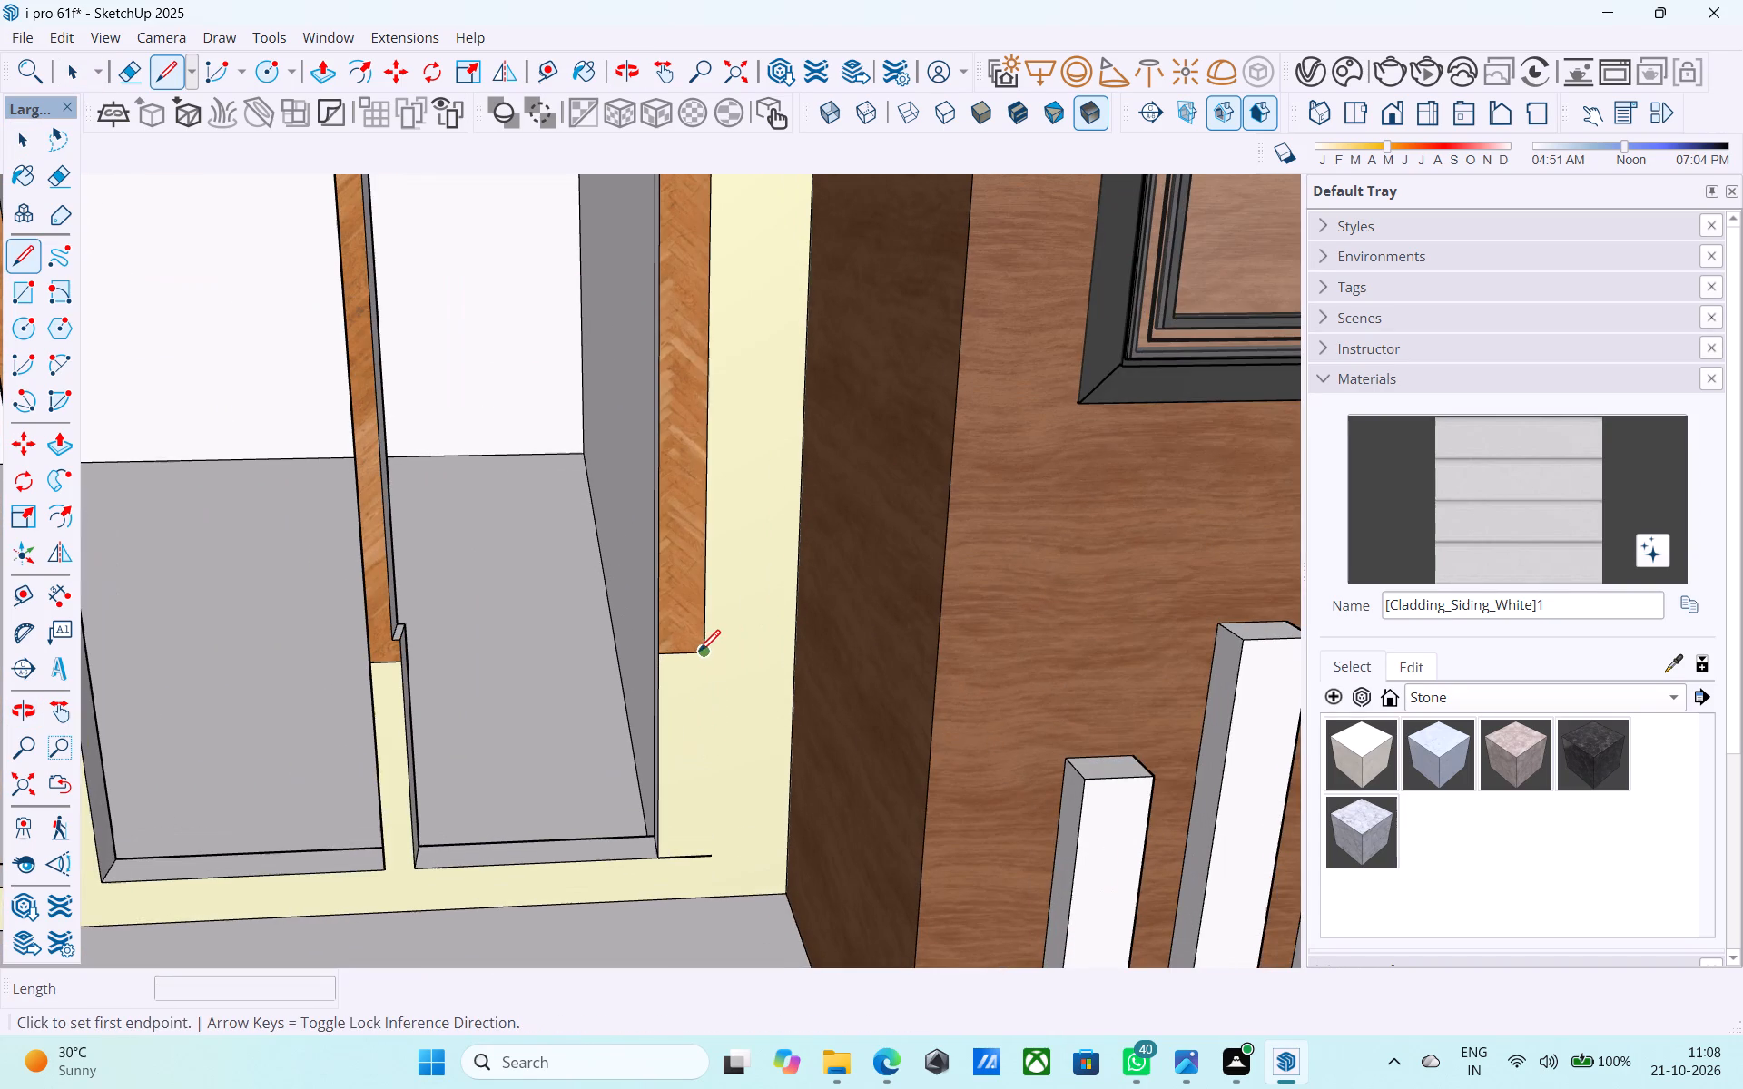
left_click(699, 654)
scroll(703, 864, "up", 6)
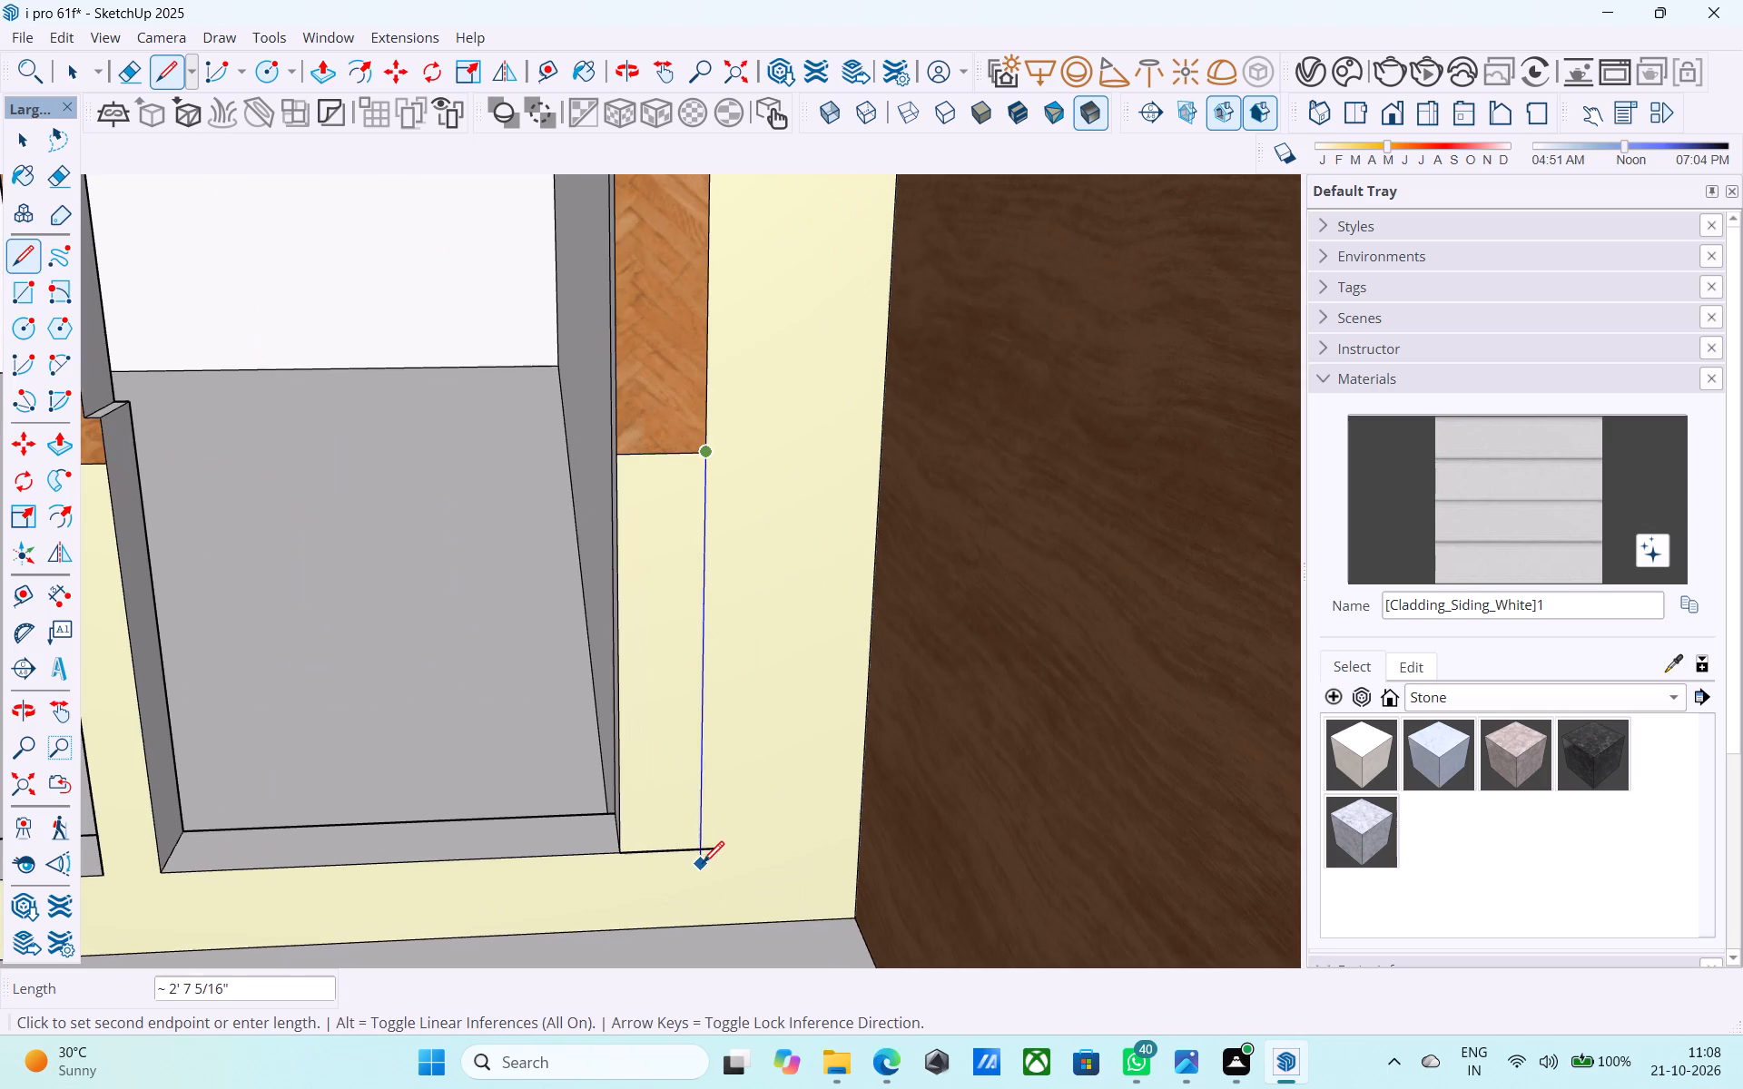
left_click(702, 851)
key("e")
left_click_drag(717, 839, 721, 853)
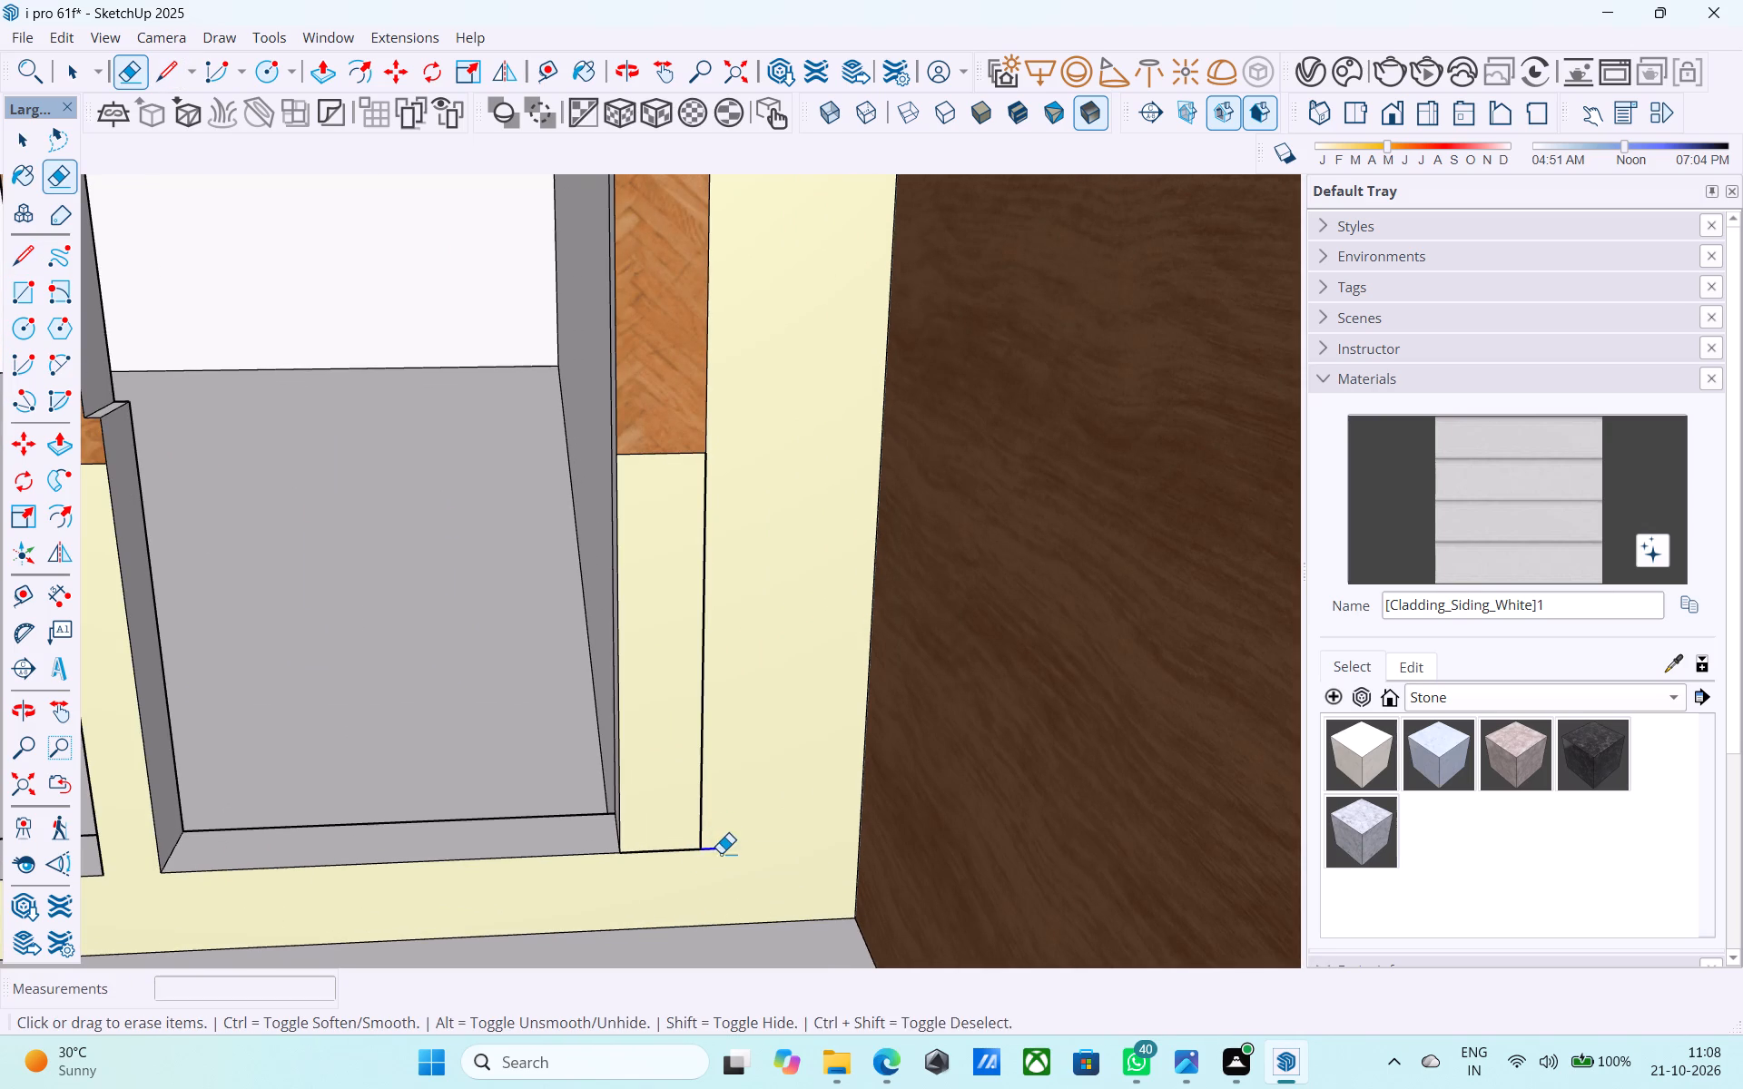
left_click_drag(721, 853, 721, 854)
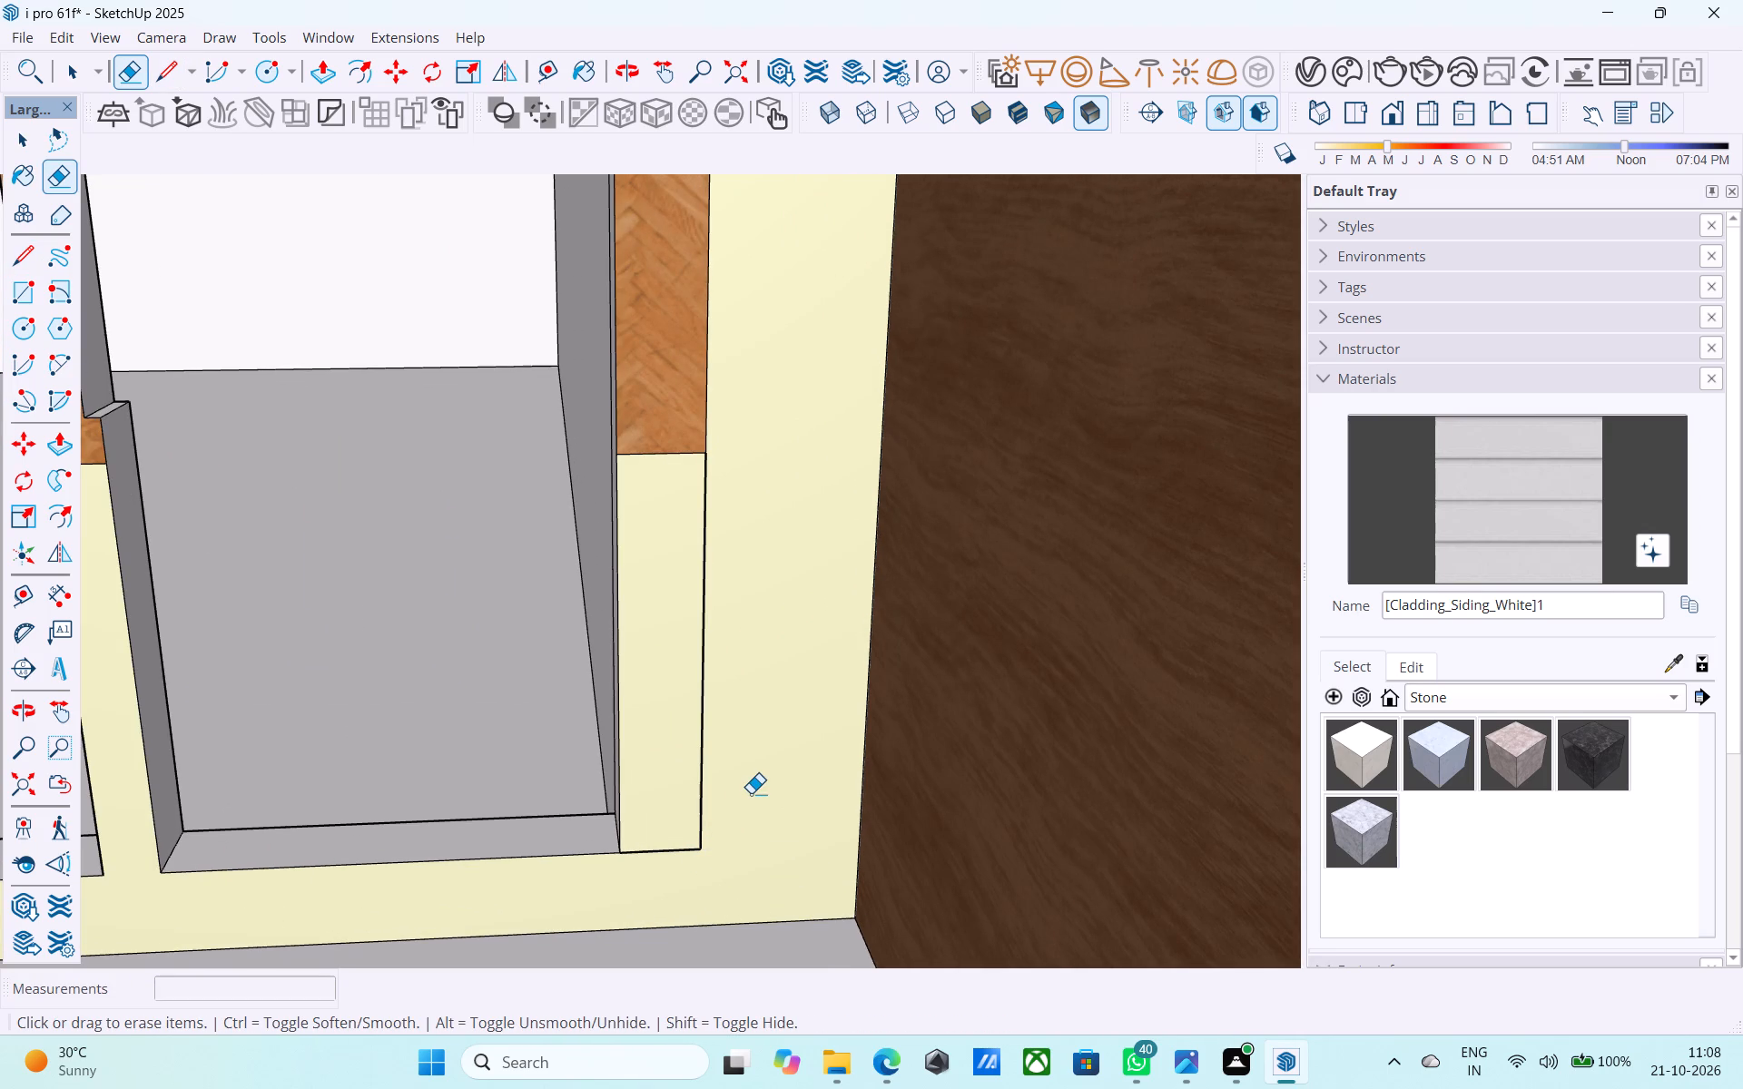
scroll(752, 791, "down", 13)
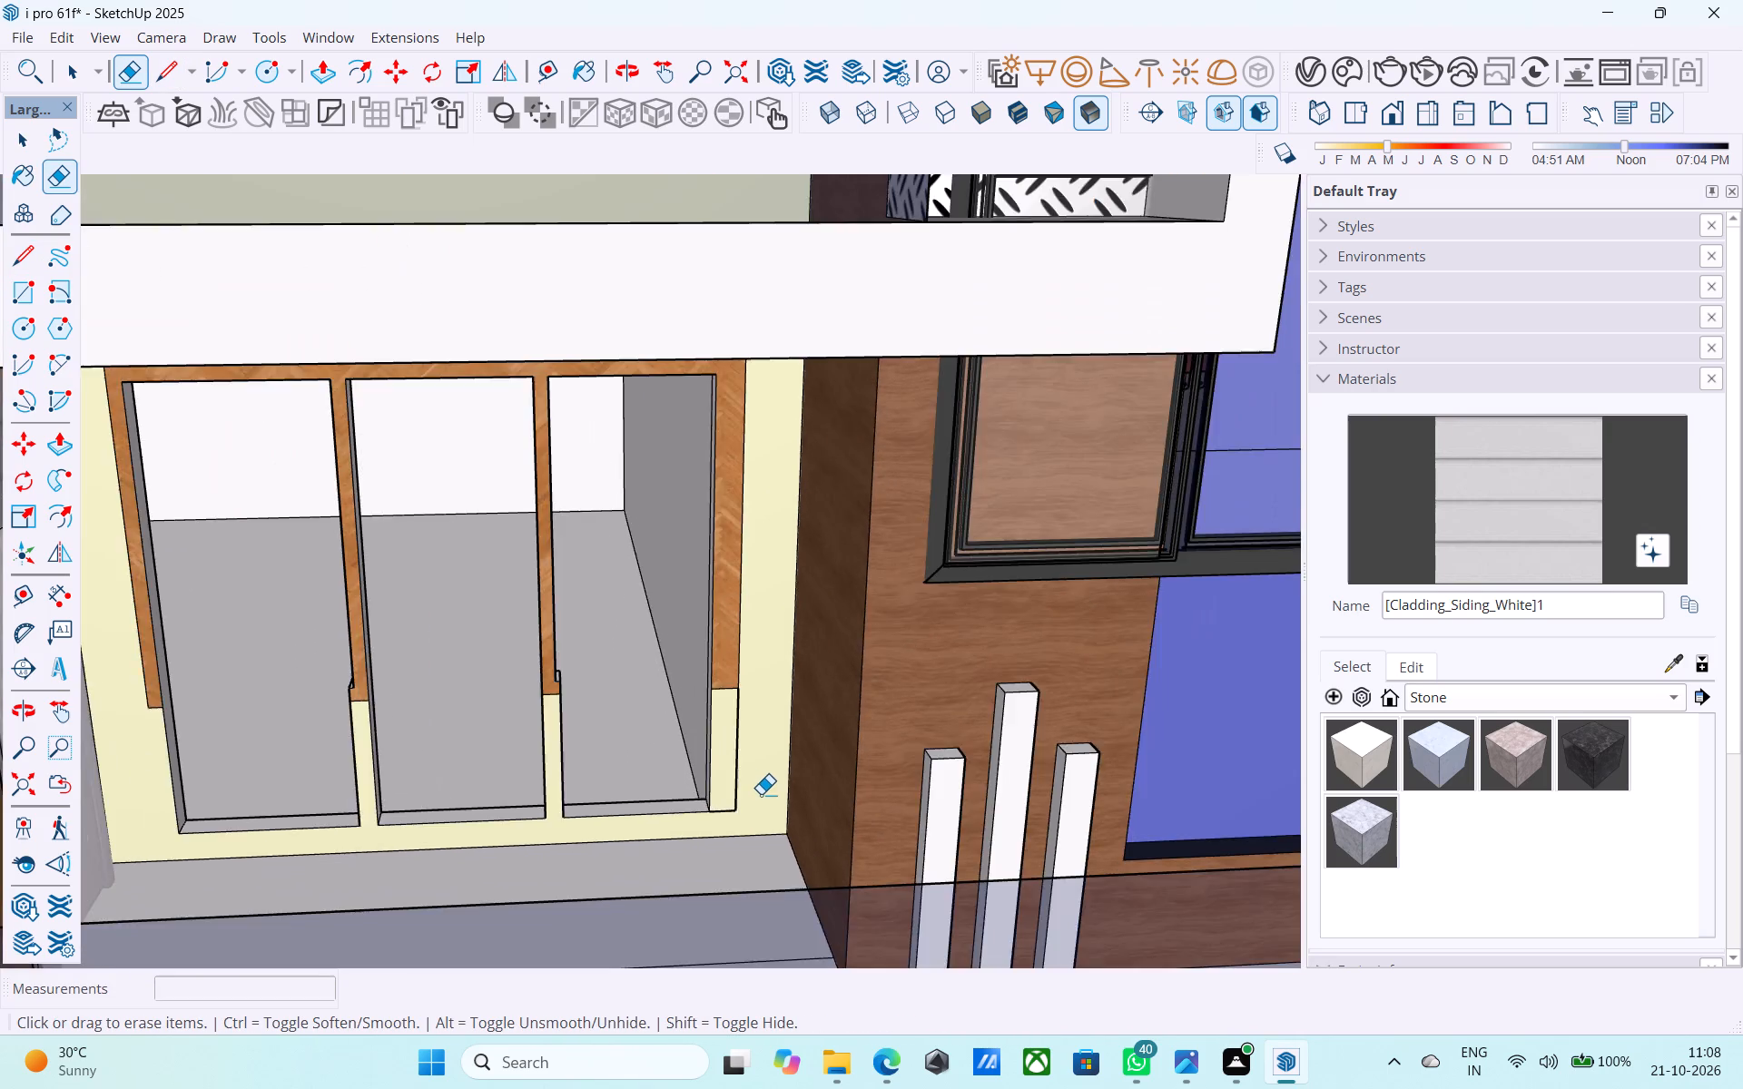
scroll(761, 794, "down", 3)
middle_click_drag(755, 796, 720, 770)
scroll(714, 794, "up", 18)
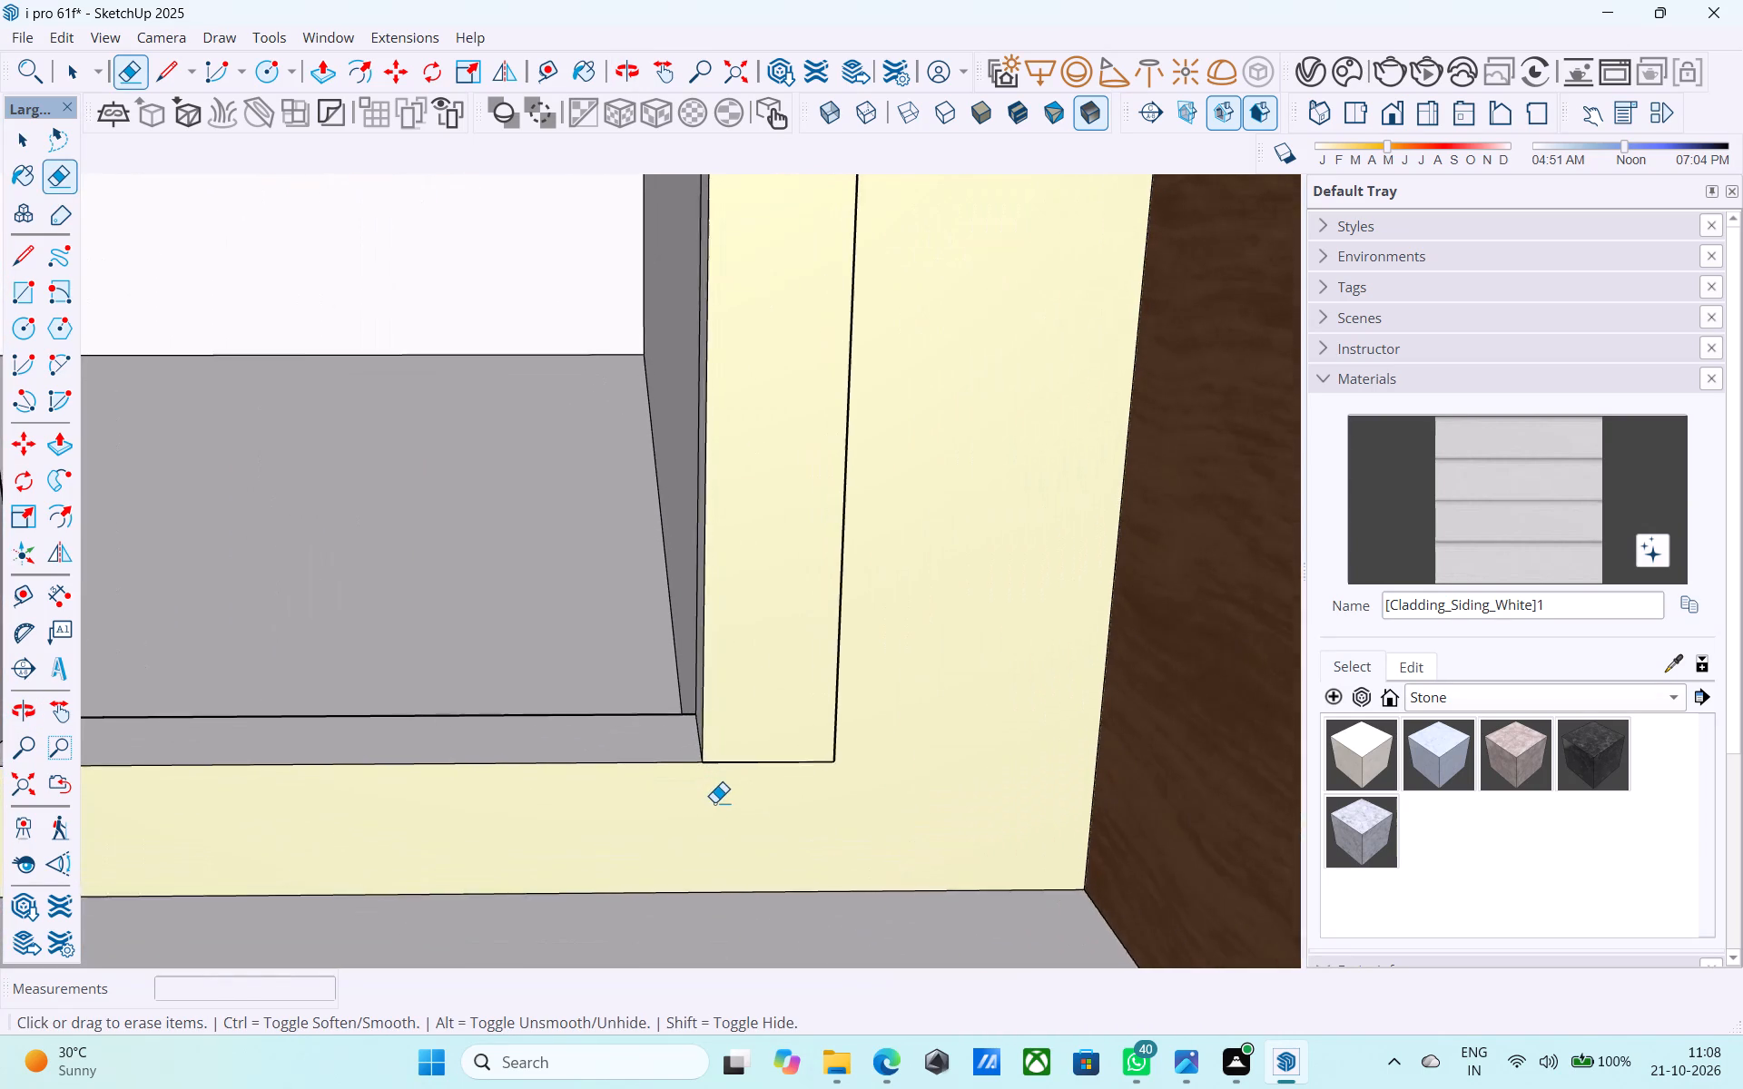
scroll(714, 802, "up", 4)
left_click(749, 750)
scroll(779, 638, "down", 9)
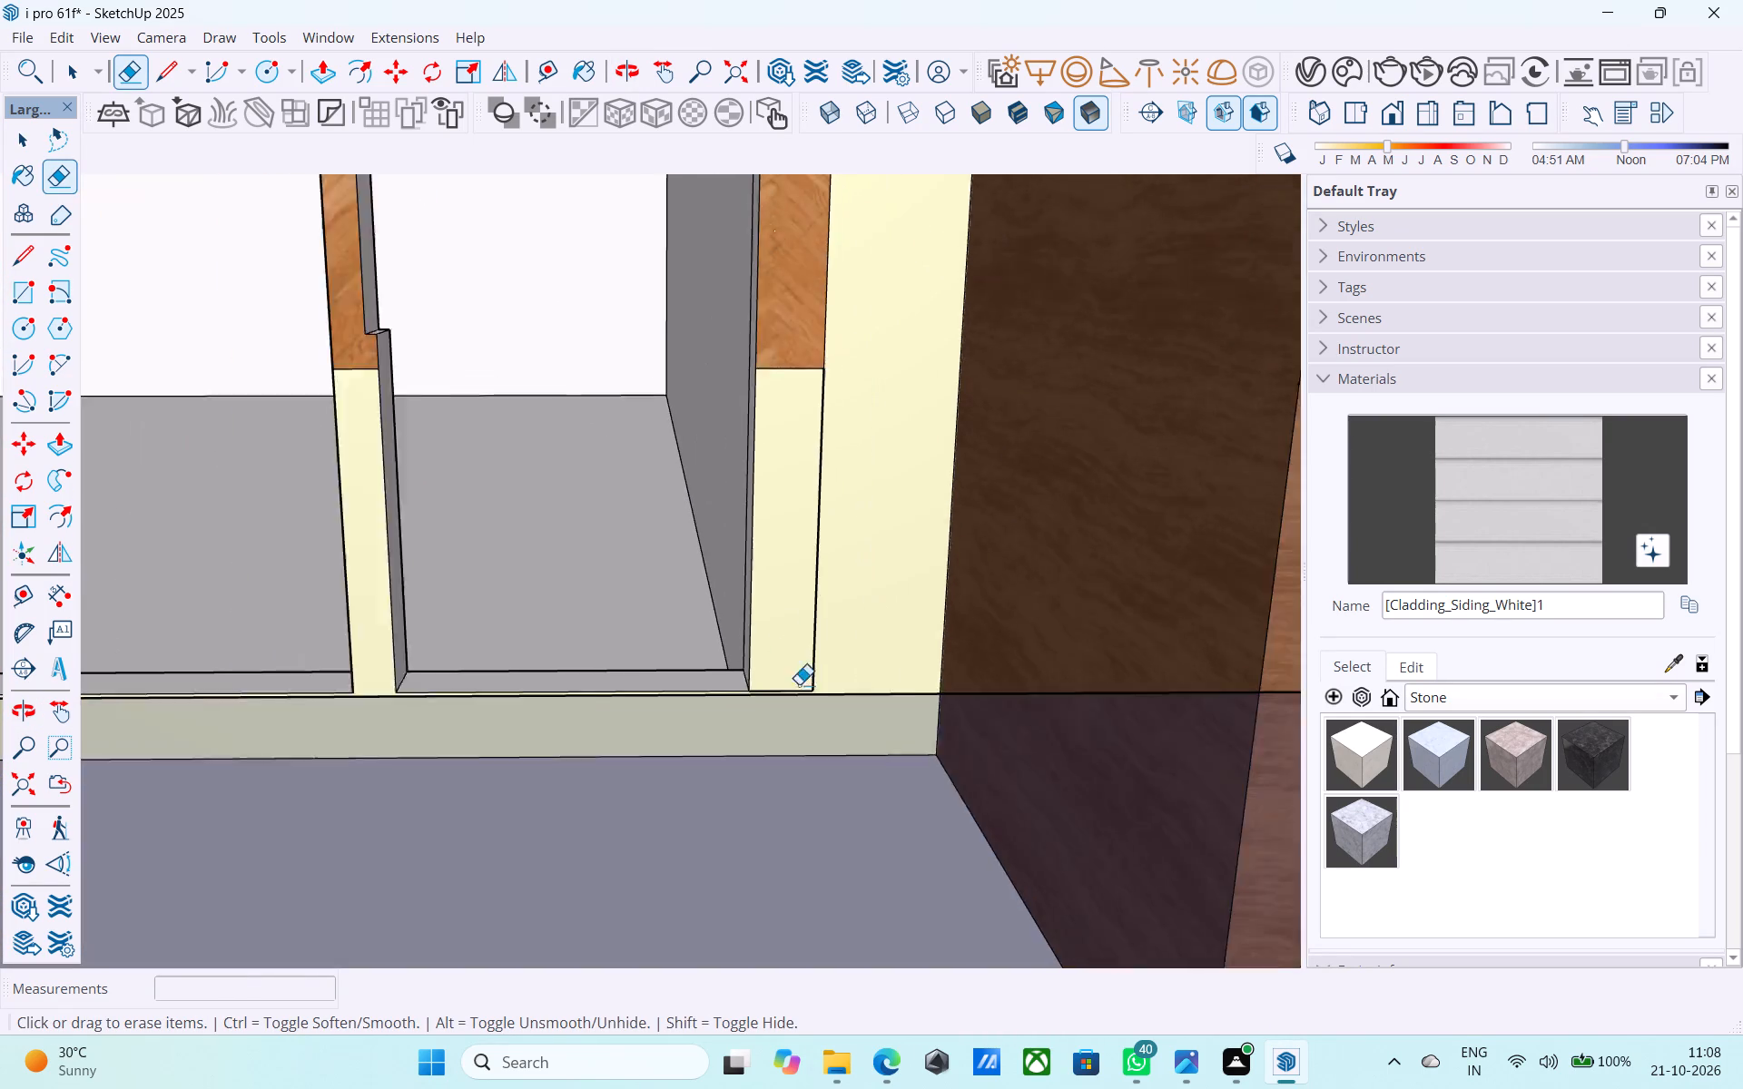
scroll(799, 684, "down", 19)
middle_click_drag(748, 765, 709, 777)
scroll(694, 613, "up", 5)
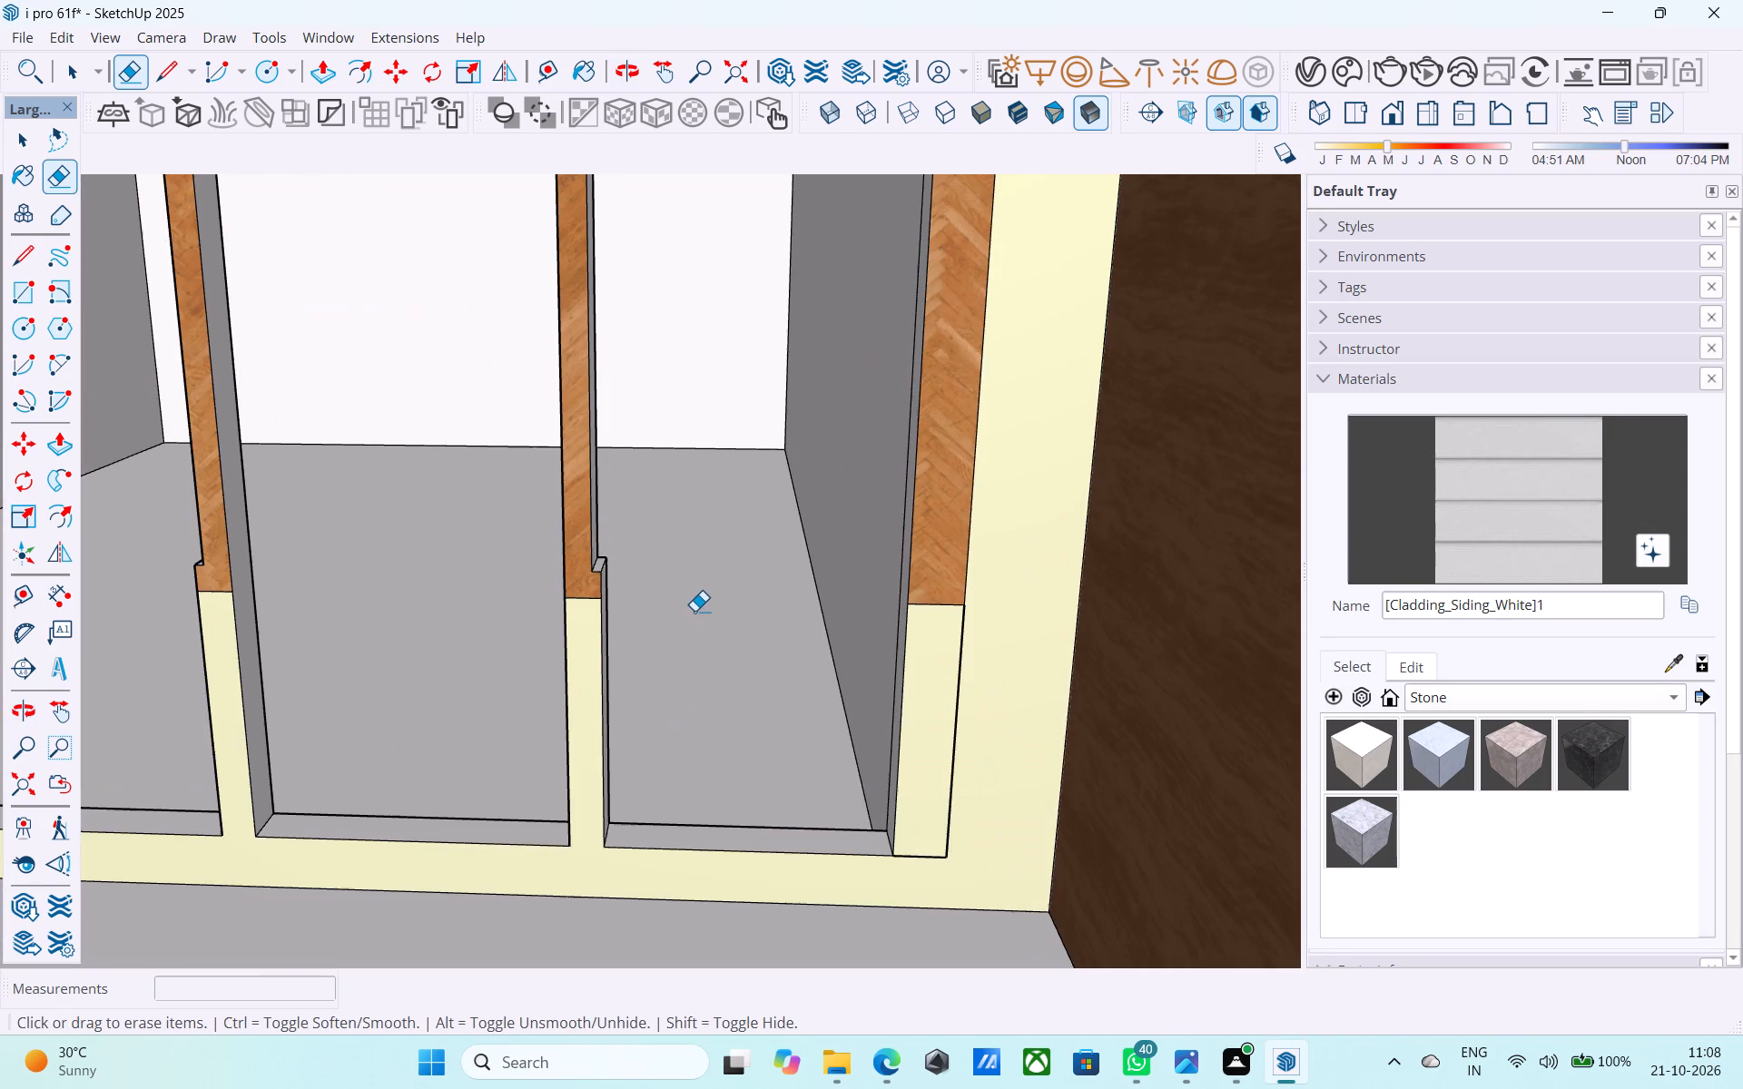
Push/Pull the inner side face of the mullion beside the last opening flush with the notched wall face below it.
key("space")
scroll(604, 604, "up", 6)
middle_click_drag(586, 600, 478, 590)
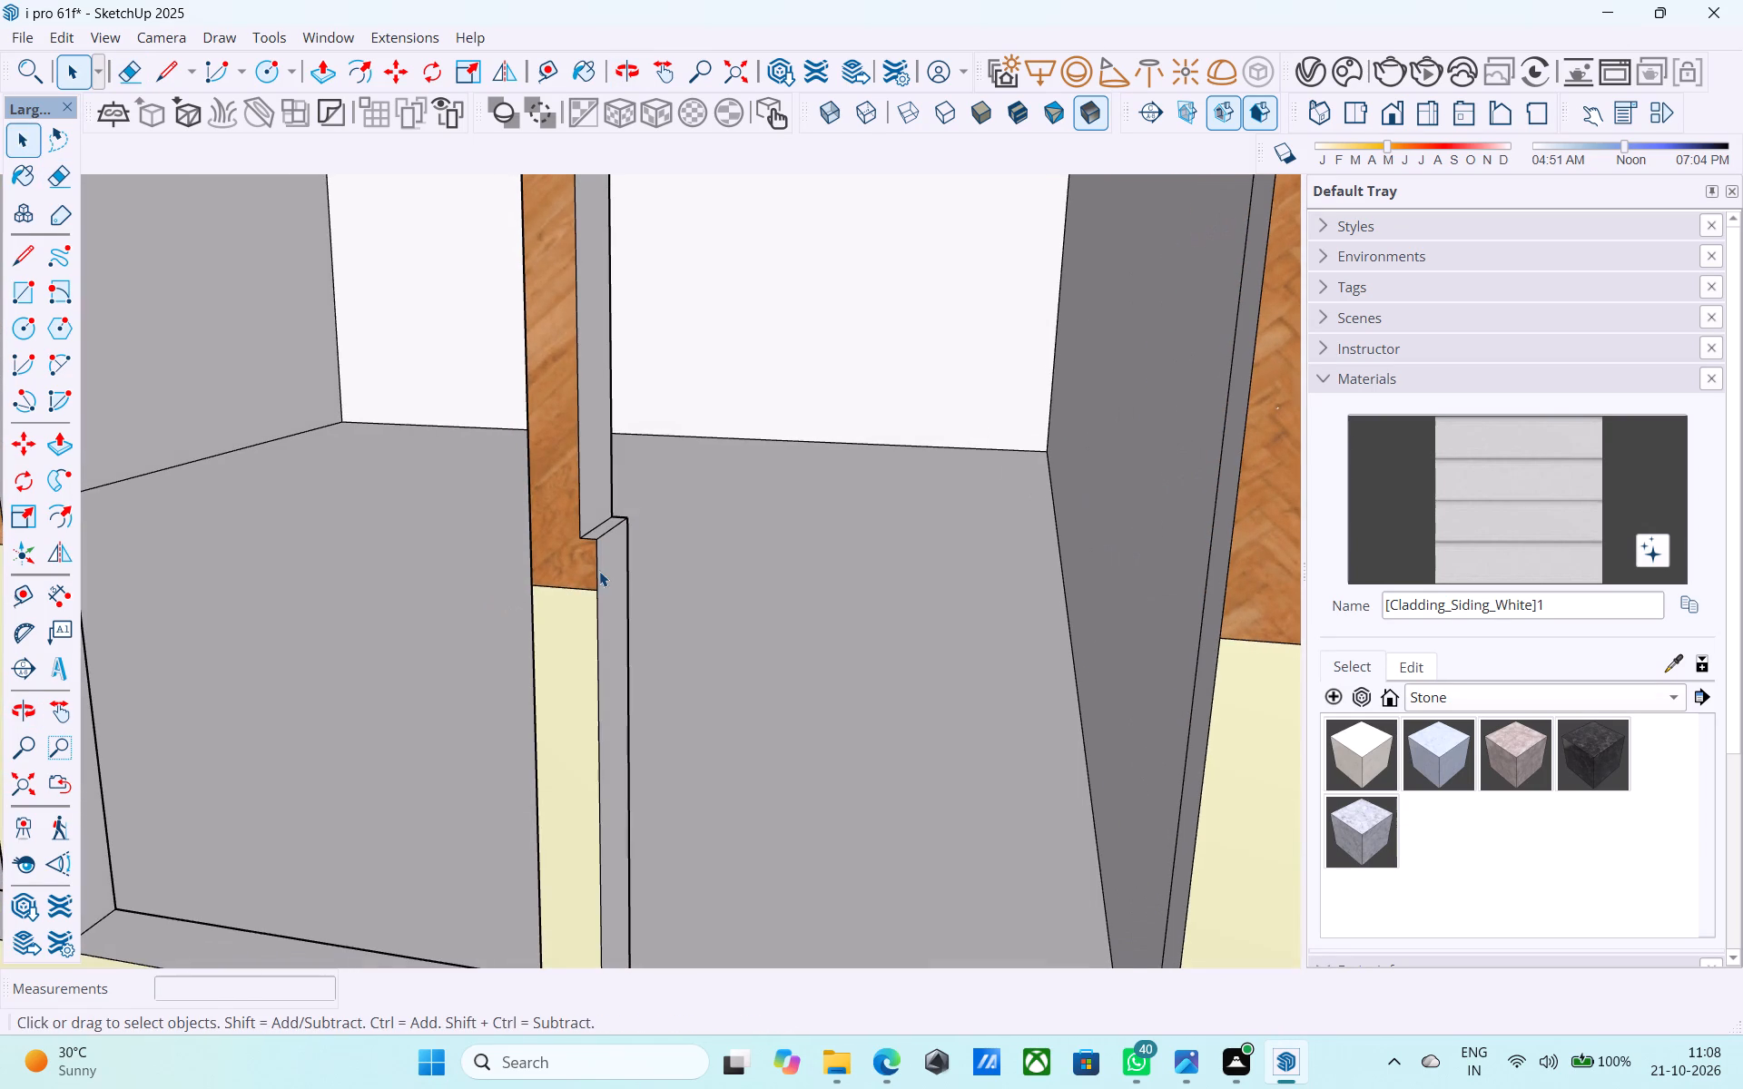
left_click(600, 511)
key("p")
left_click(600, 511)
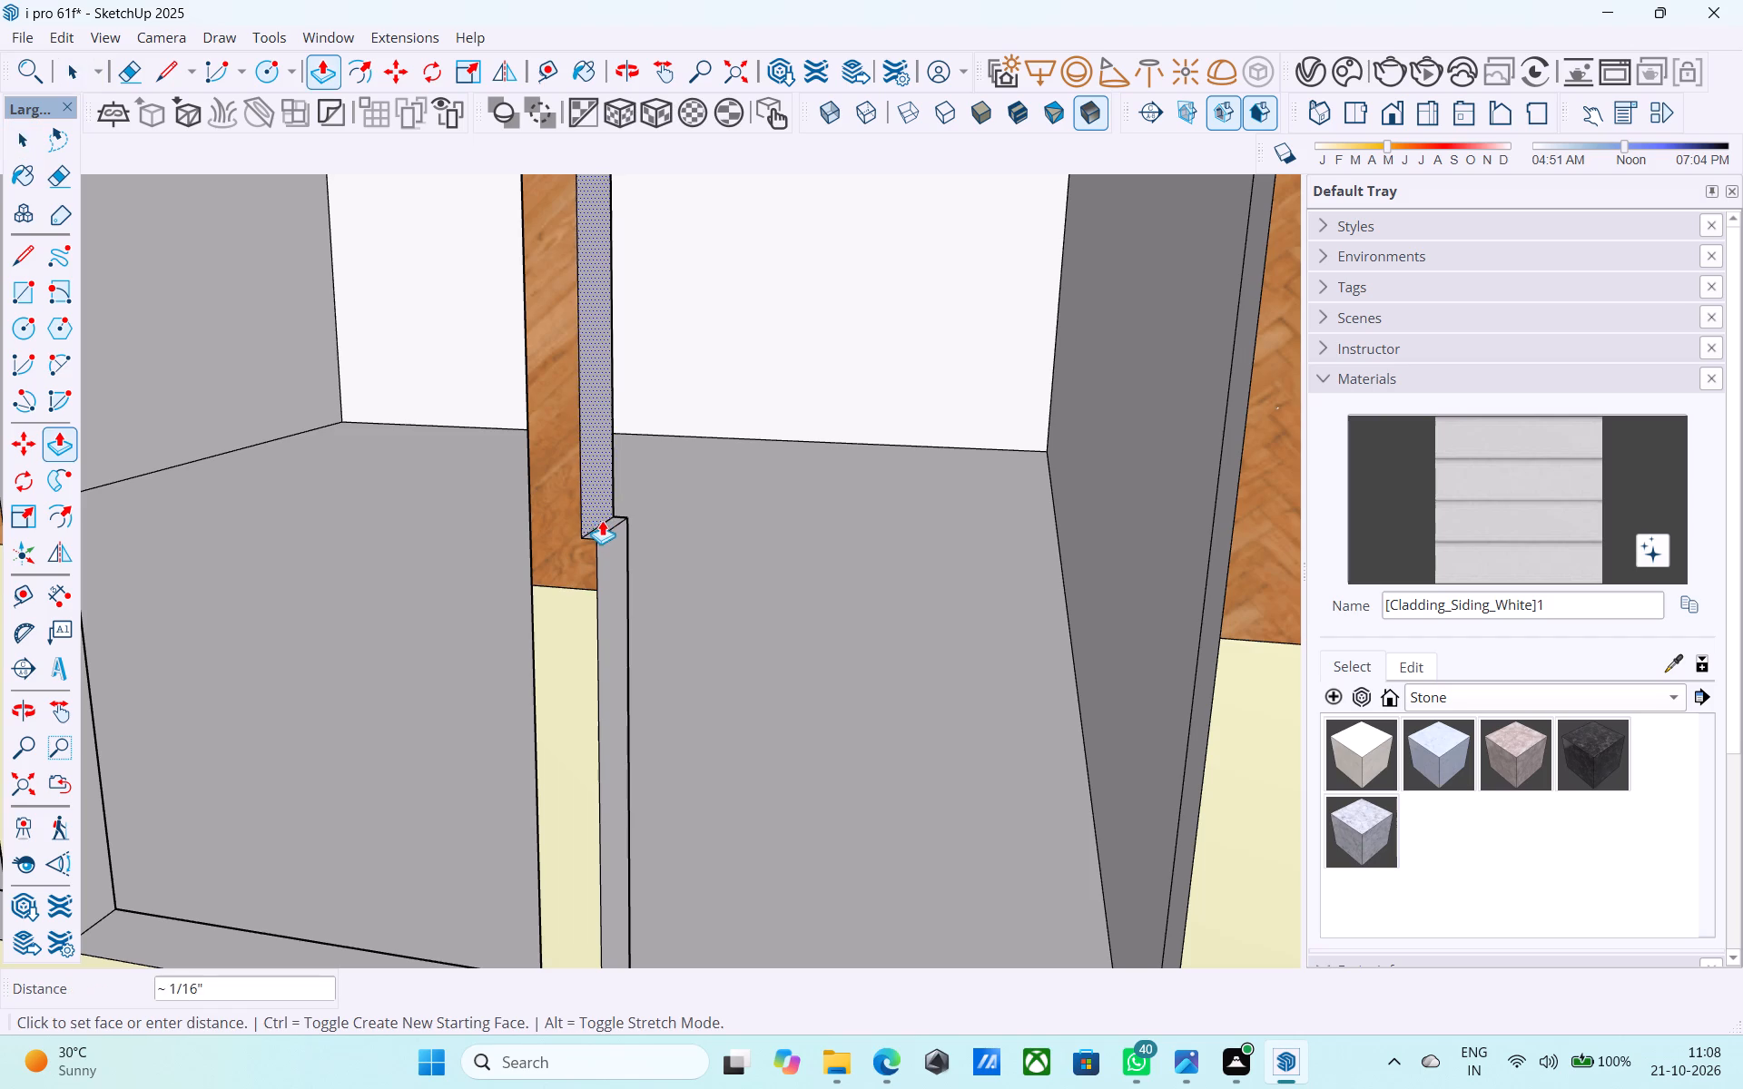
left_click(610, 535)
Push/Pull the first opening's mullion side face flush with the notched wall face below it.
scroll(633, 561, "down", 2)
scroll(661, 587, "up", 1)
scroll(681, 599, "down", 8)
scroll(574, 583, "up", 1)
middle_click_drag(574, 581, 699, 603)
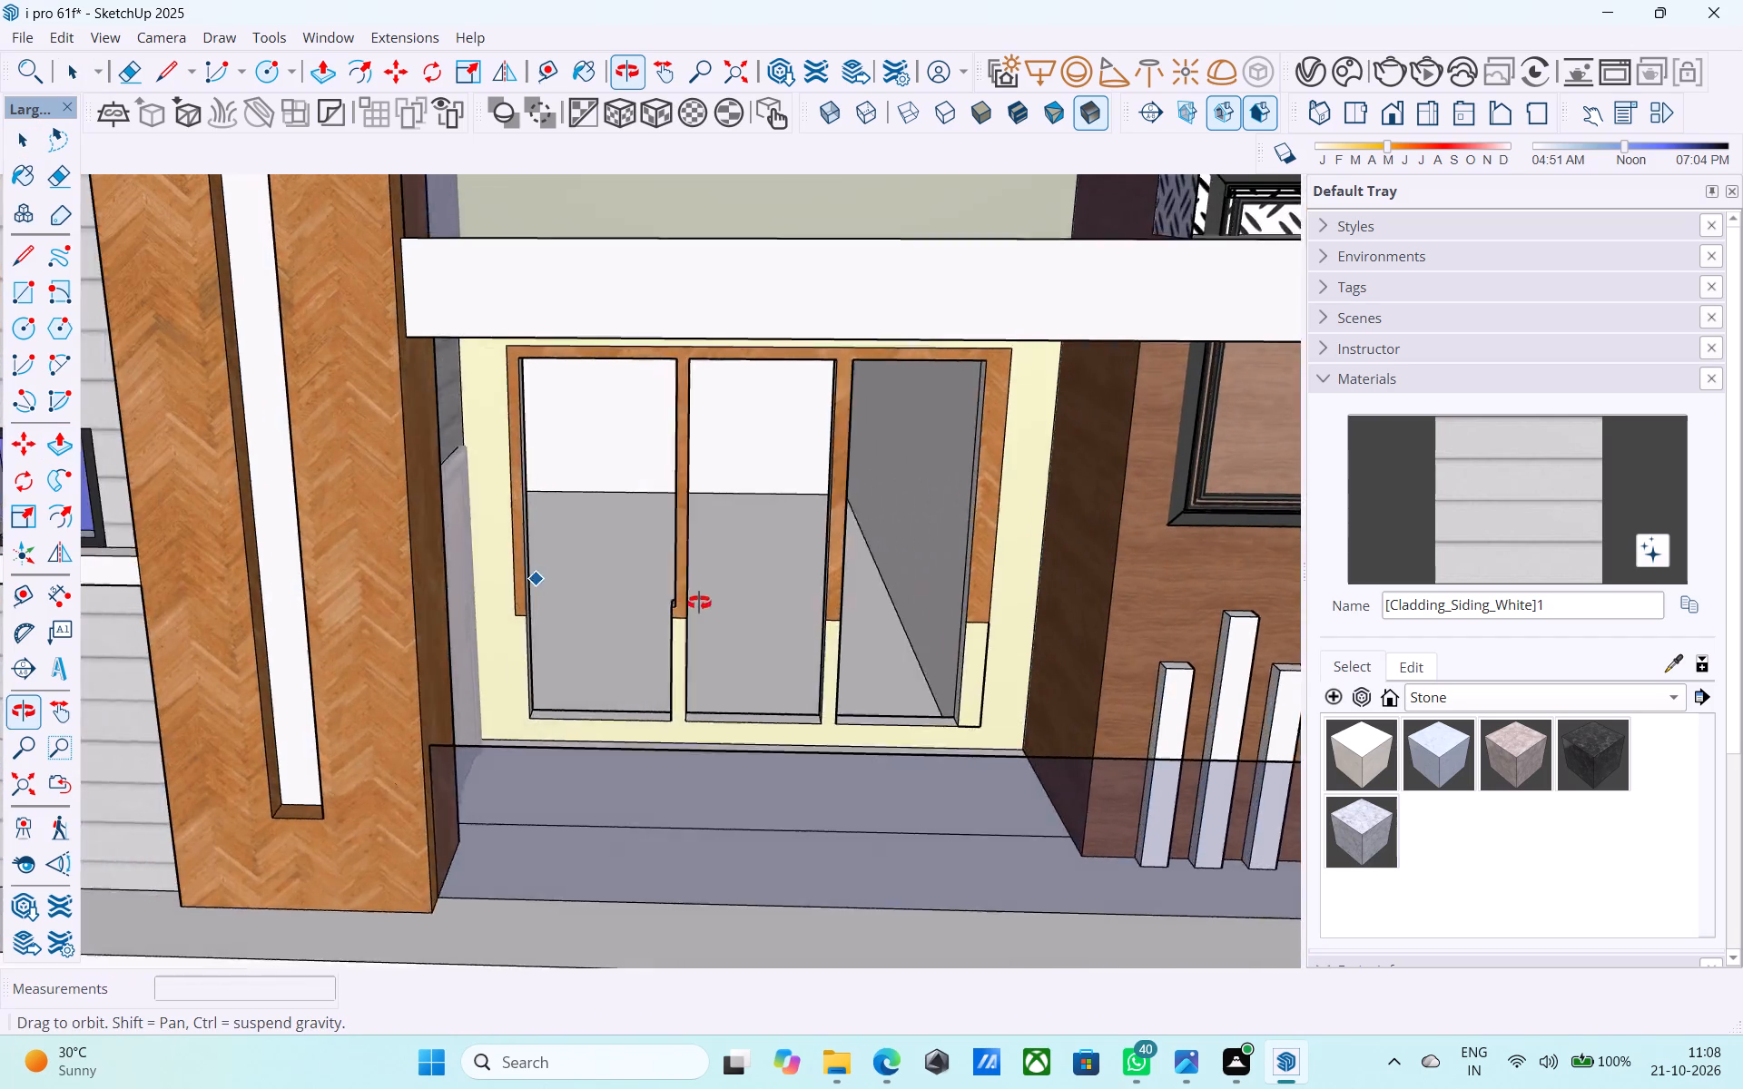
middle_click_drag(699, 603, 853, 625)
key("space")
scroll(815, 600, "up", 6)
left_click(760, 592)
scroll(760, 594, "up", 2)
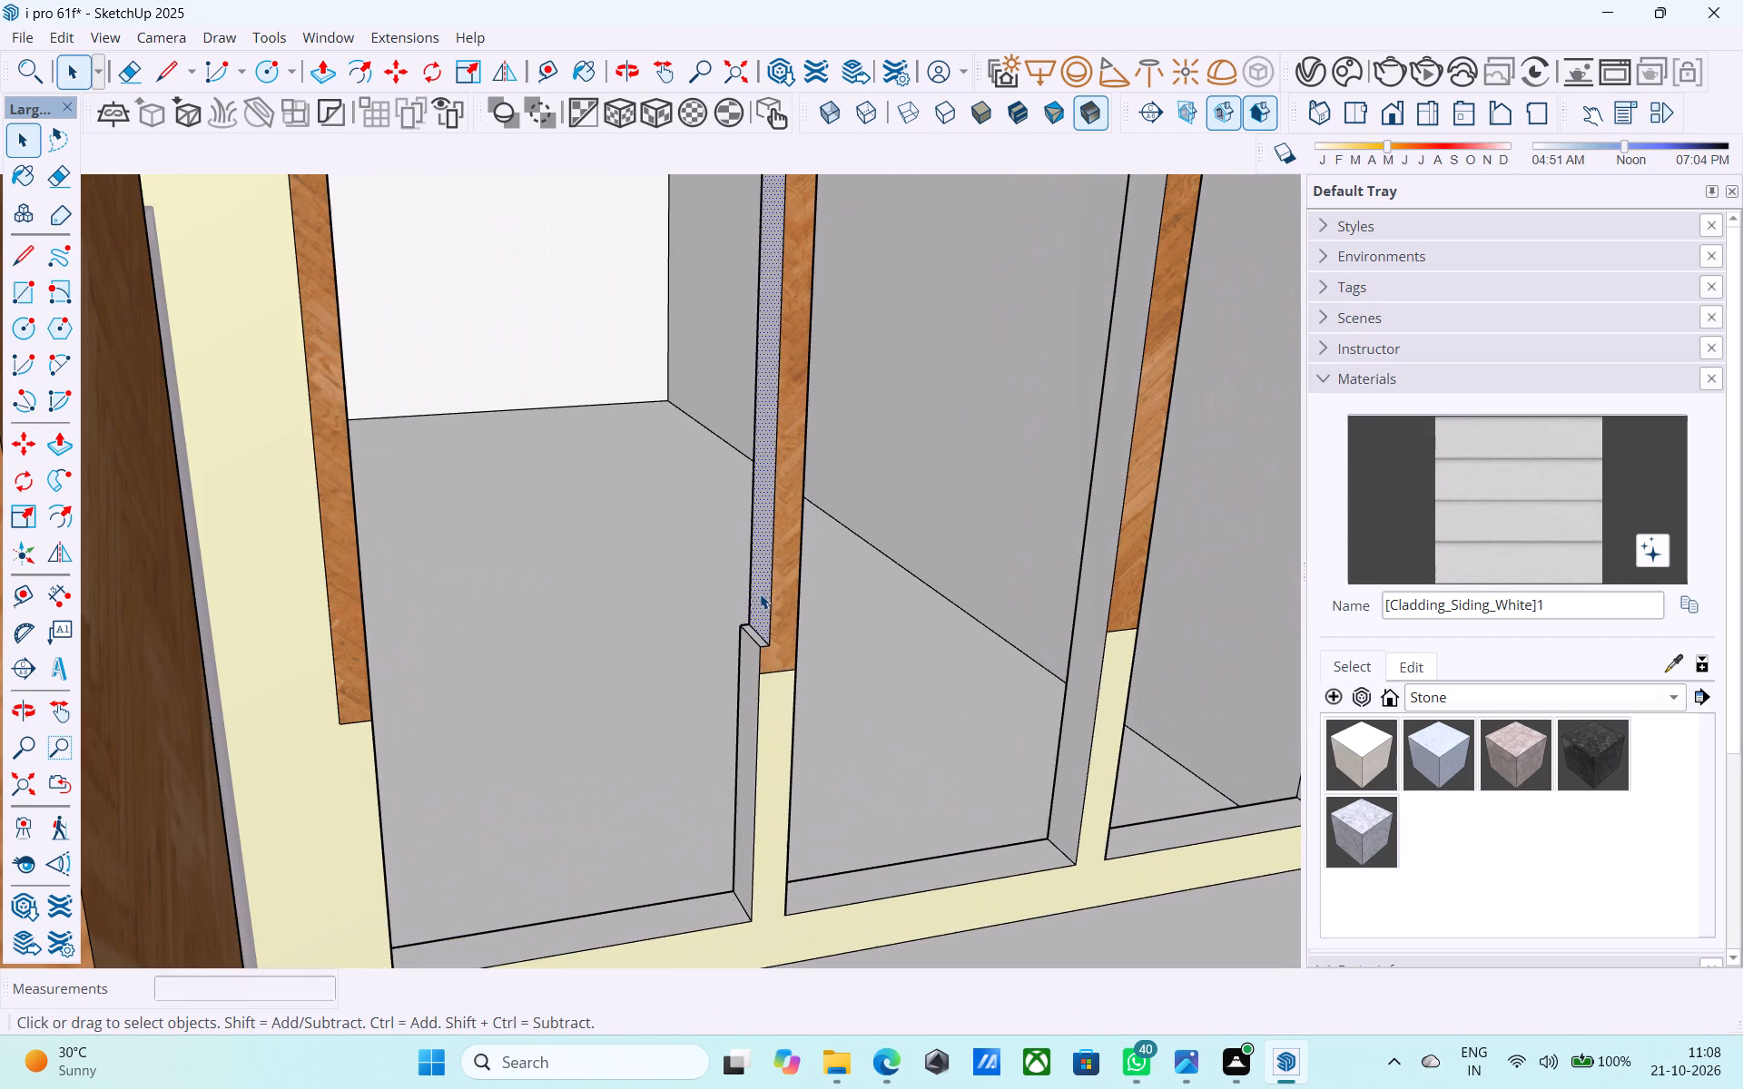
key("p")
left_click(760, 592)
left_click(748, 678)
middle_click_drag(736, 674, 712, 668)
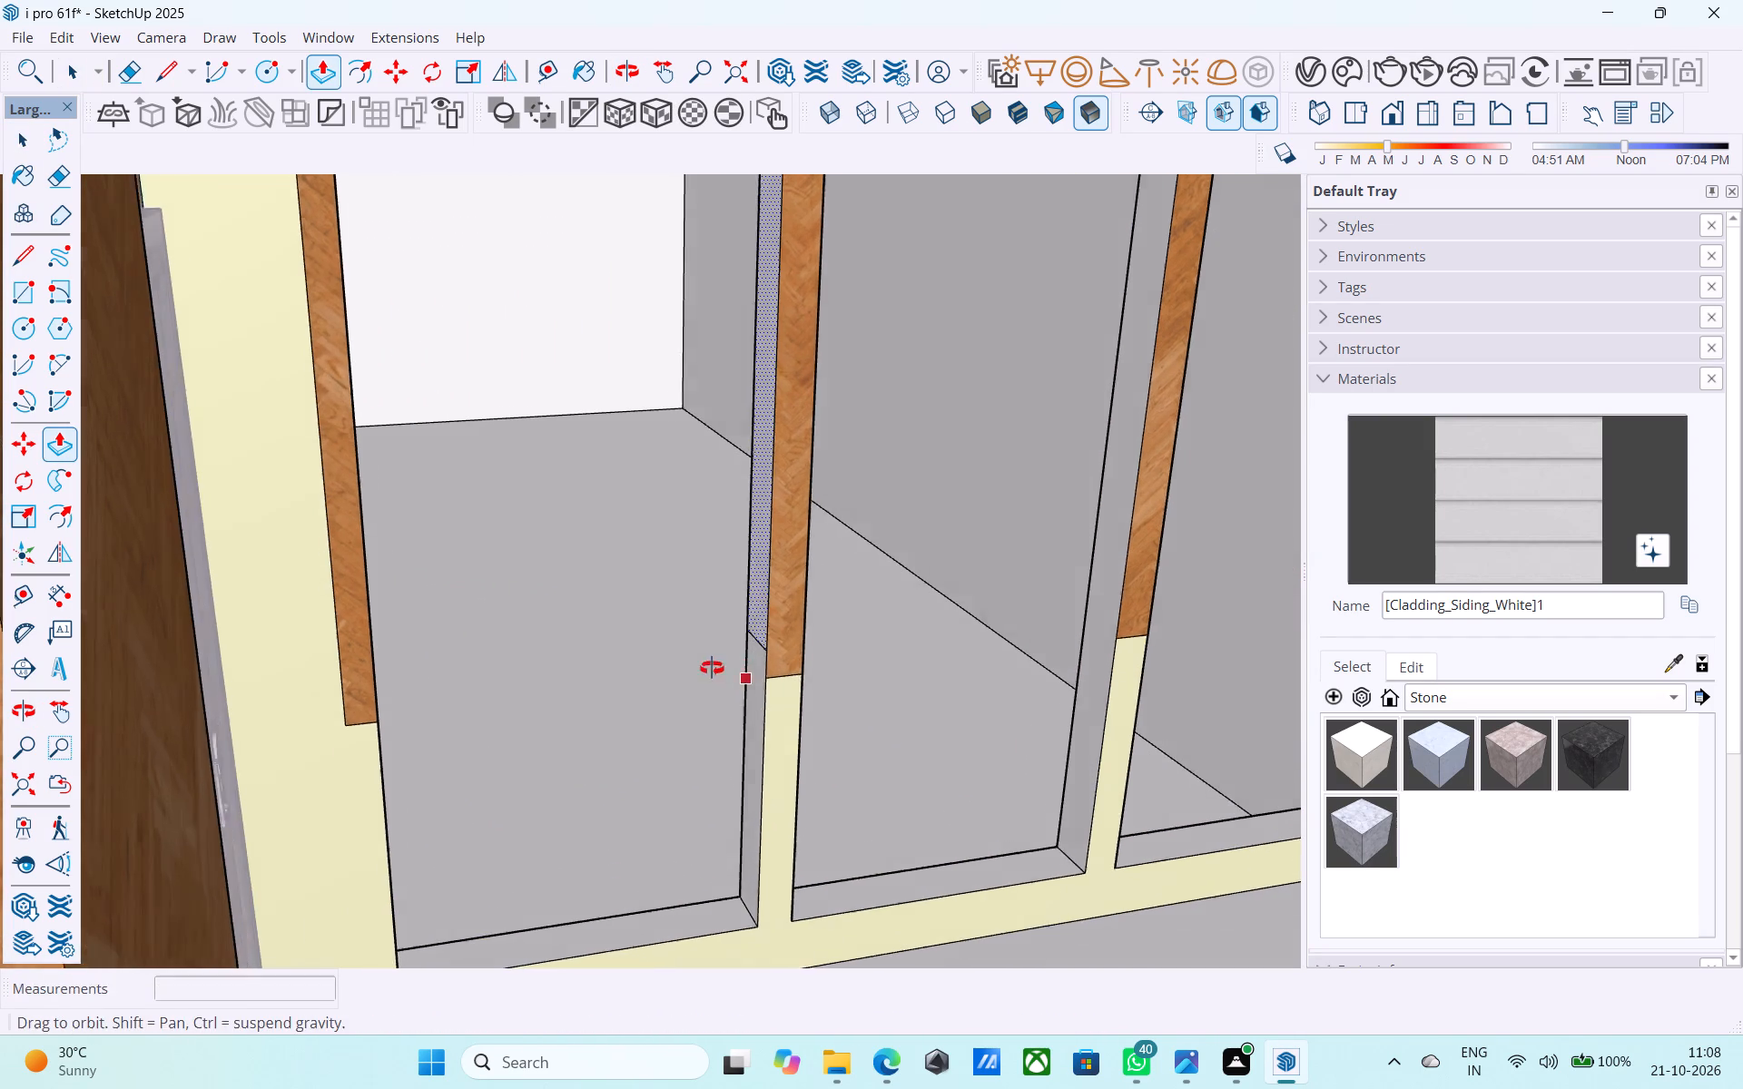
middle_click_drag(712, 668, 707, 665)
scroll(708, 656, "down", 9)
middle_click_drag(667, 683, 524, 608)
key("space")
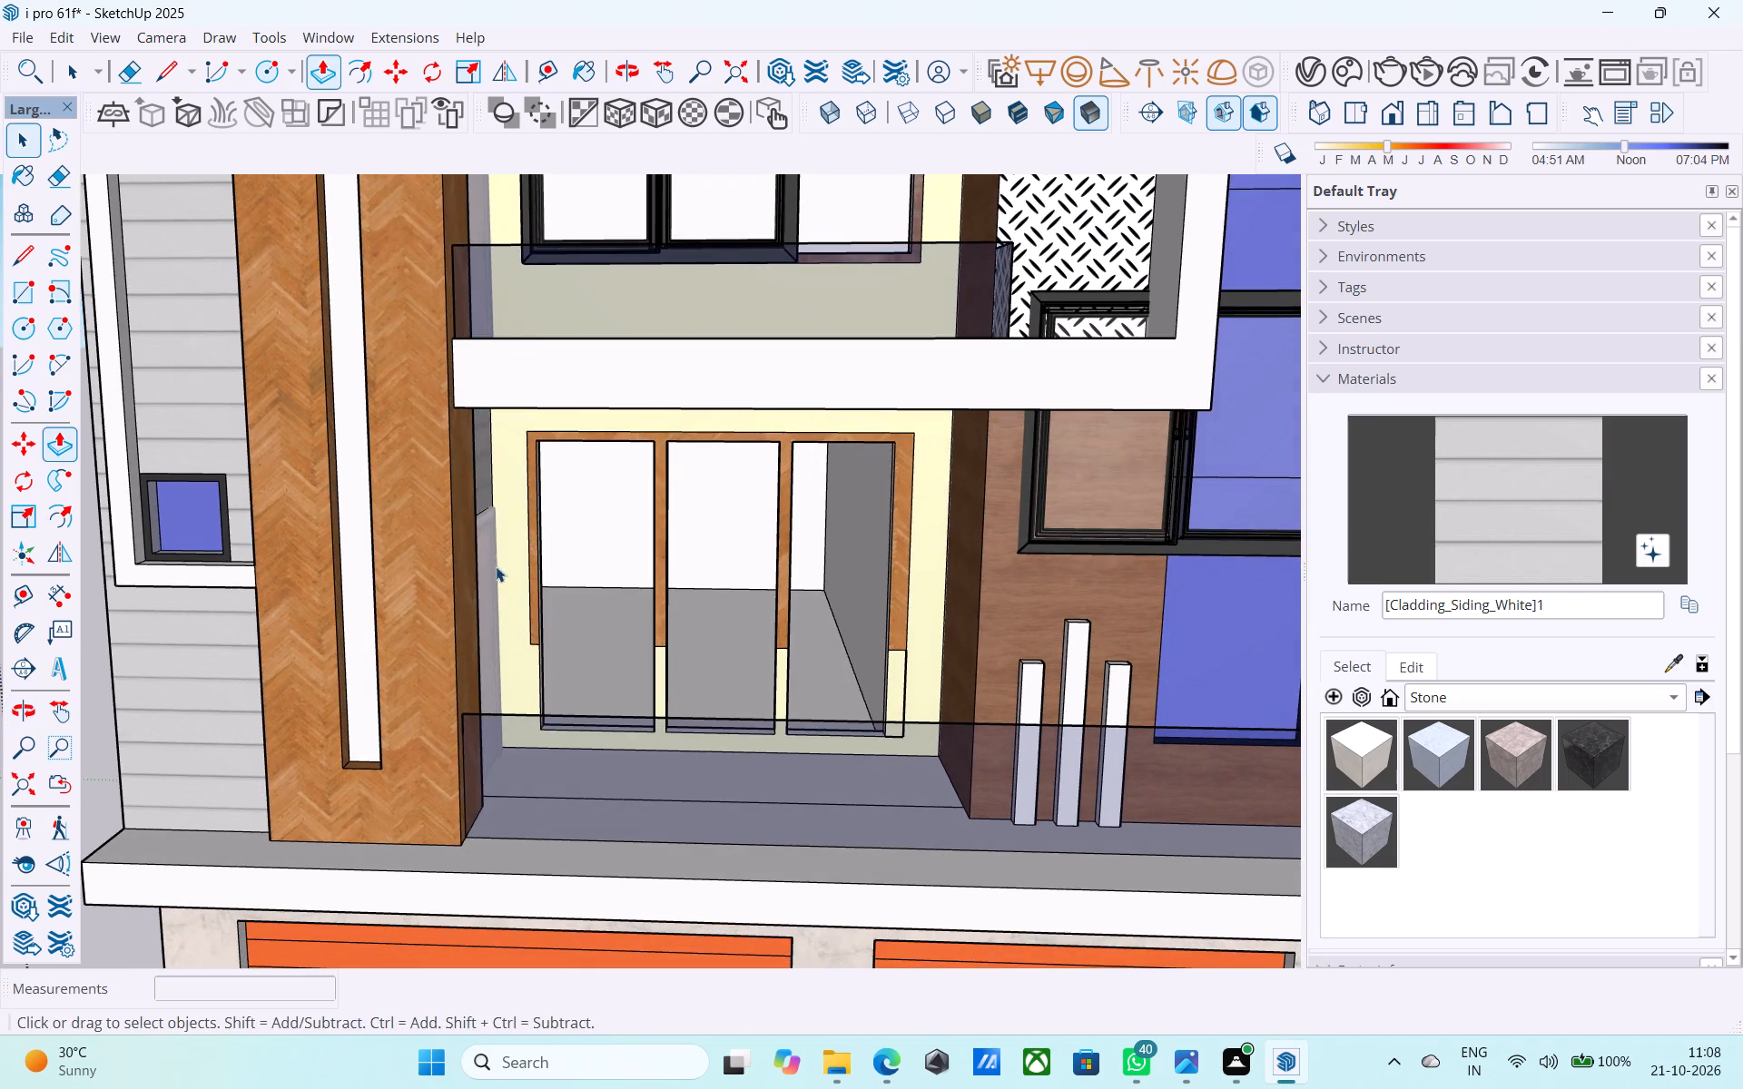
Move the black two-pane window from the brown-clad wall by its top corner to the lower balcony, in front of the openings.
scroll(465, 557, "down", 10)
scroll(661, 649, "down", 4)
scroll(655, 586, "up", 7)
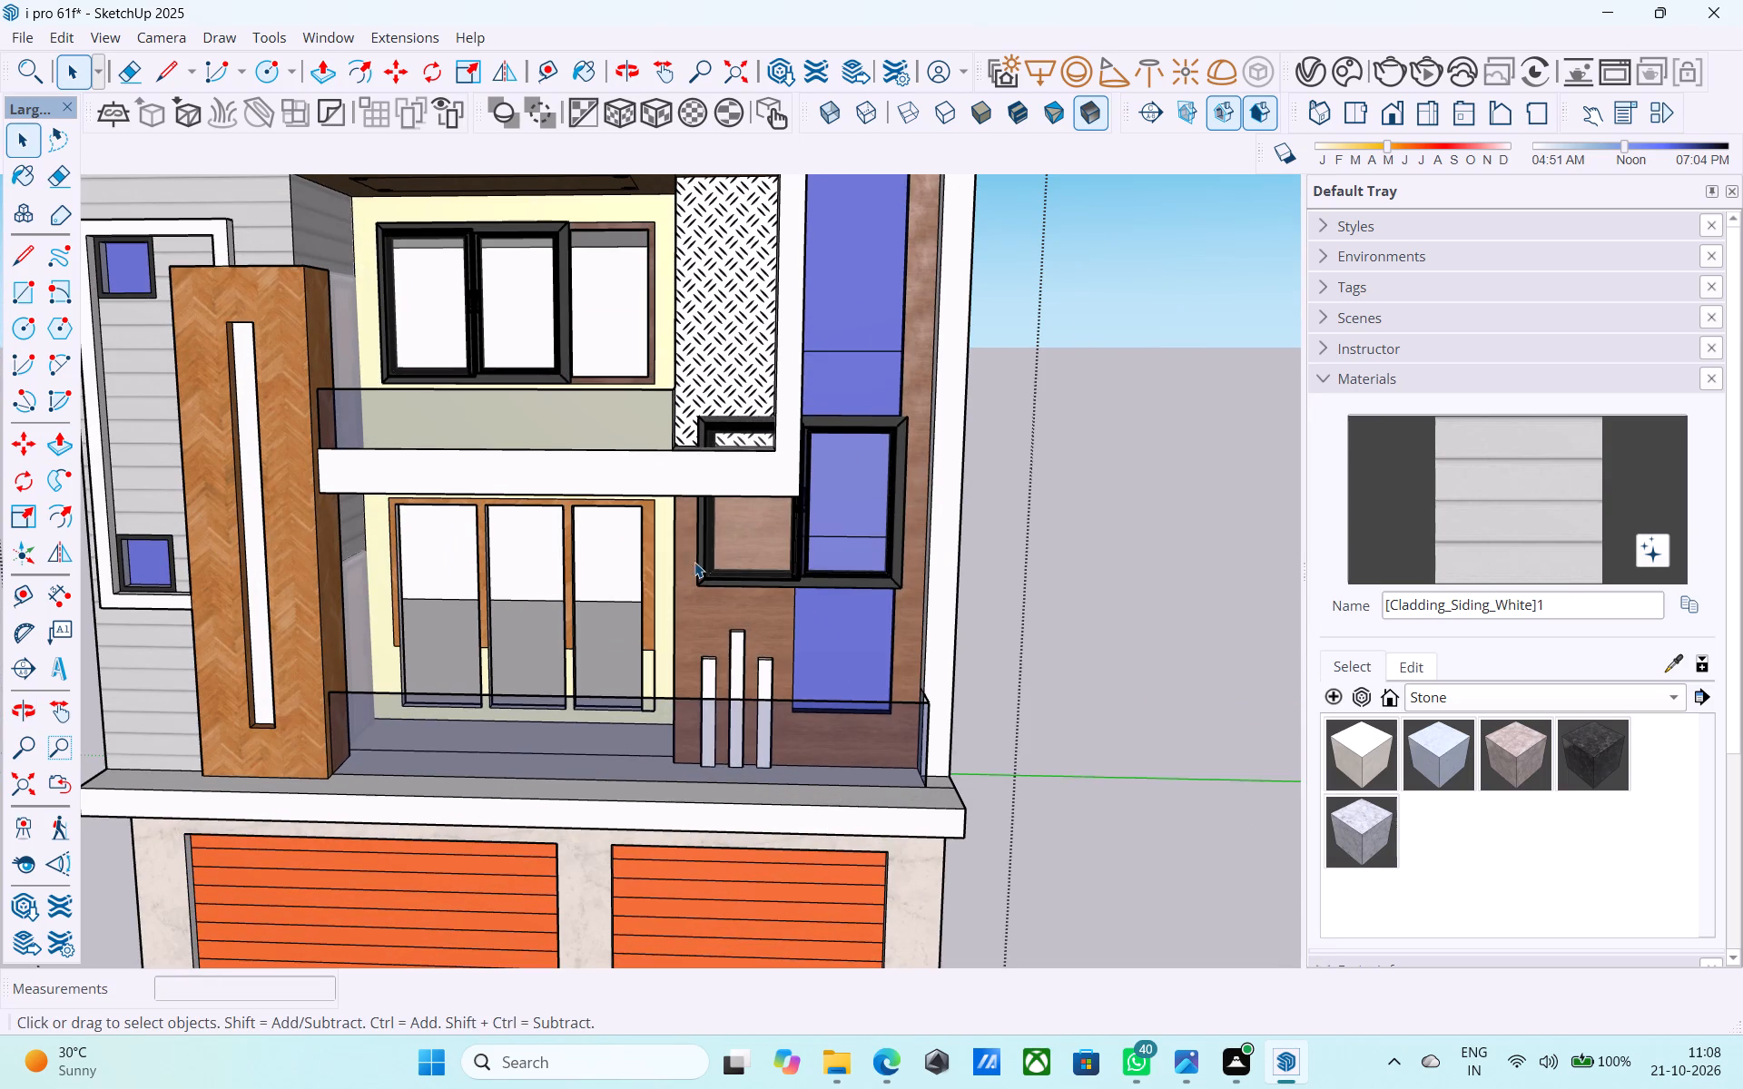
left_click(697, 562)
key("m")
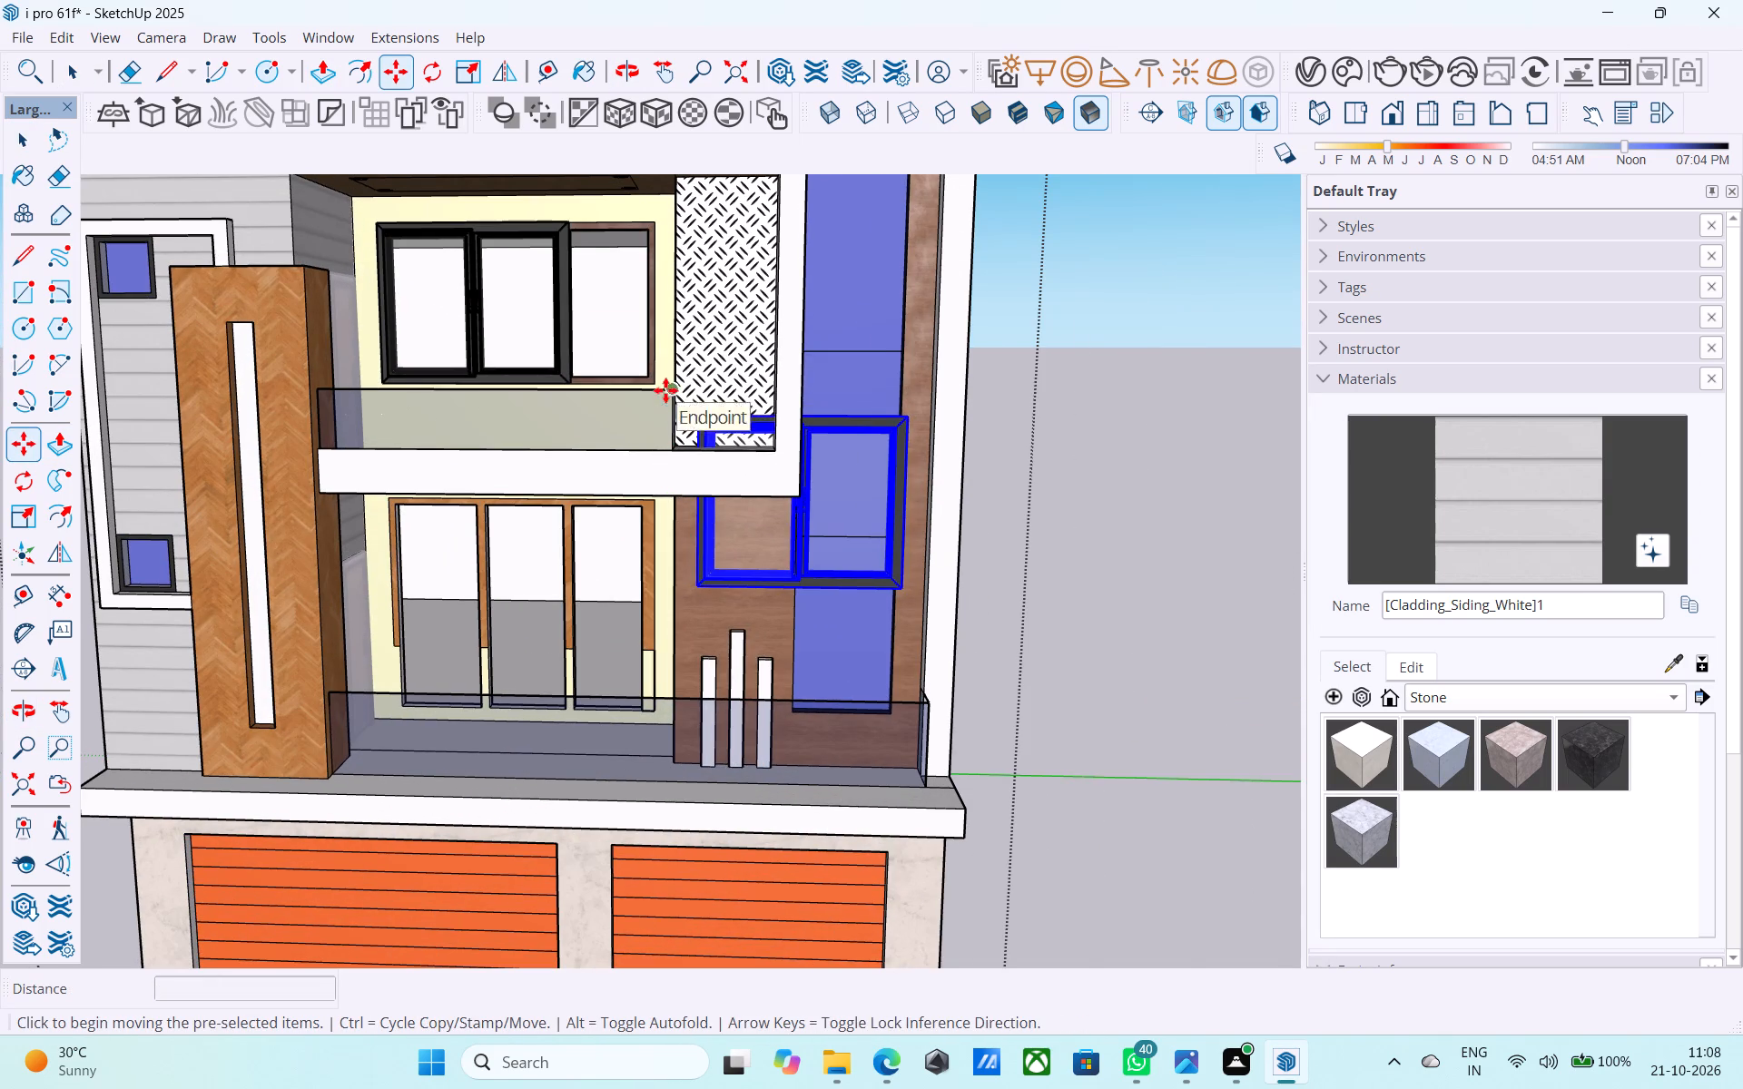
scroll(675, 397, "up", 14)
middle_click_drag(709, 429, 701, 567)
scroll(701, 569, "down", 1)
scroll(701, 569, "up", 4)
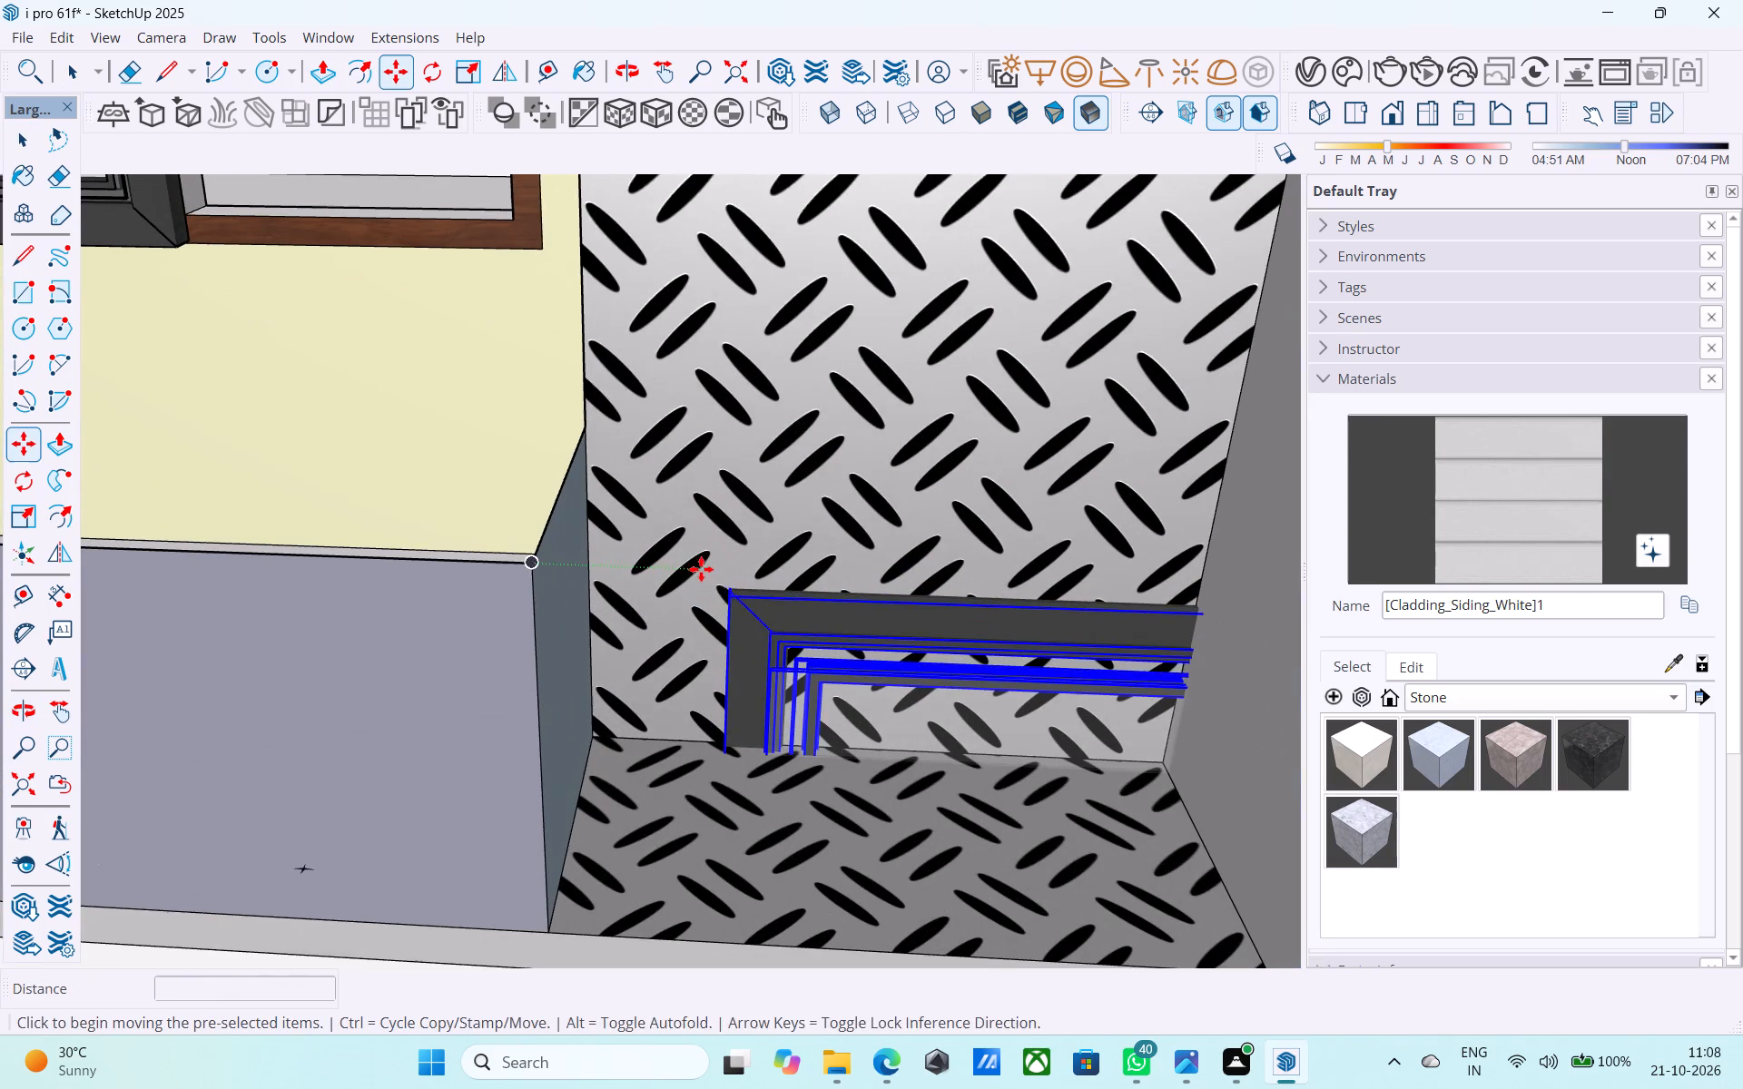
left_click(738, 599)
scroll(741, 628, "down", 20)
scroll(741, 628, "down", 3)
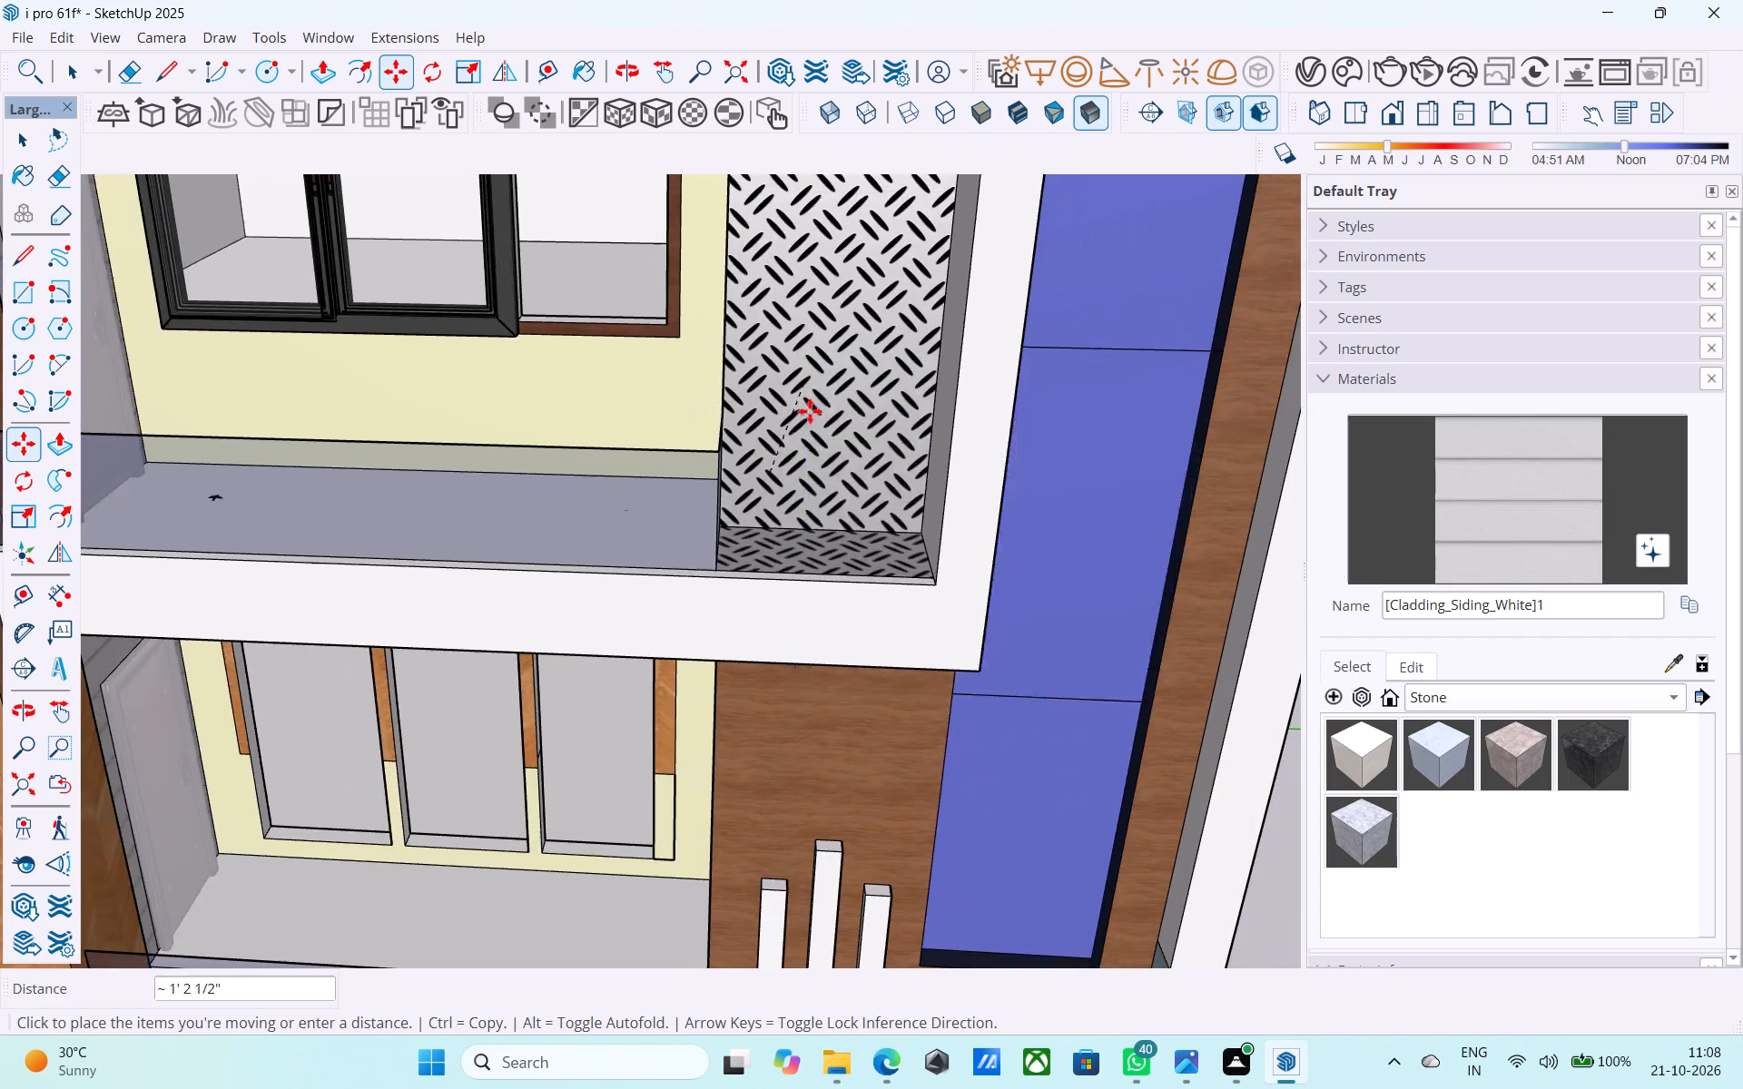
scroll(810, 411, "down", 5)
middle_click_drag(540, 750, 592, 650)
middle_click_drag(487, 621, 566, 535)
scroll(486, 511, "up", 5)
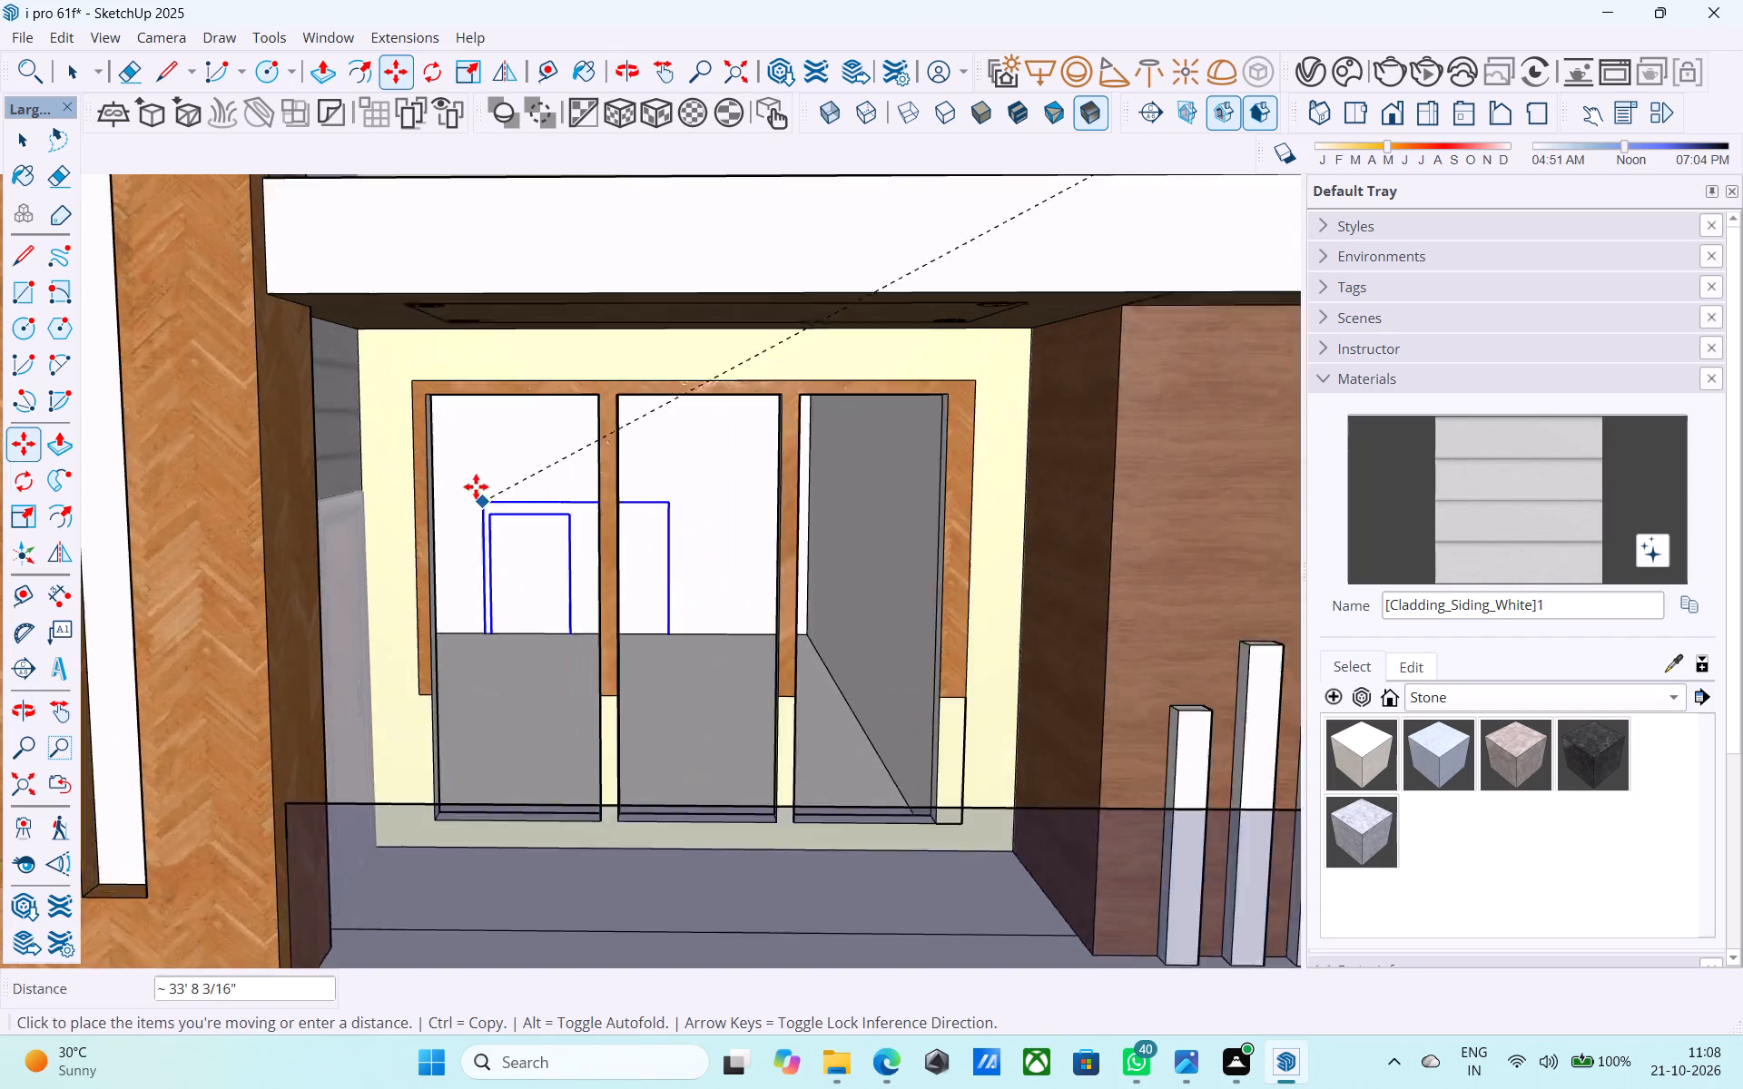
scroll(498, 641, "down", 11)
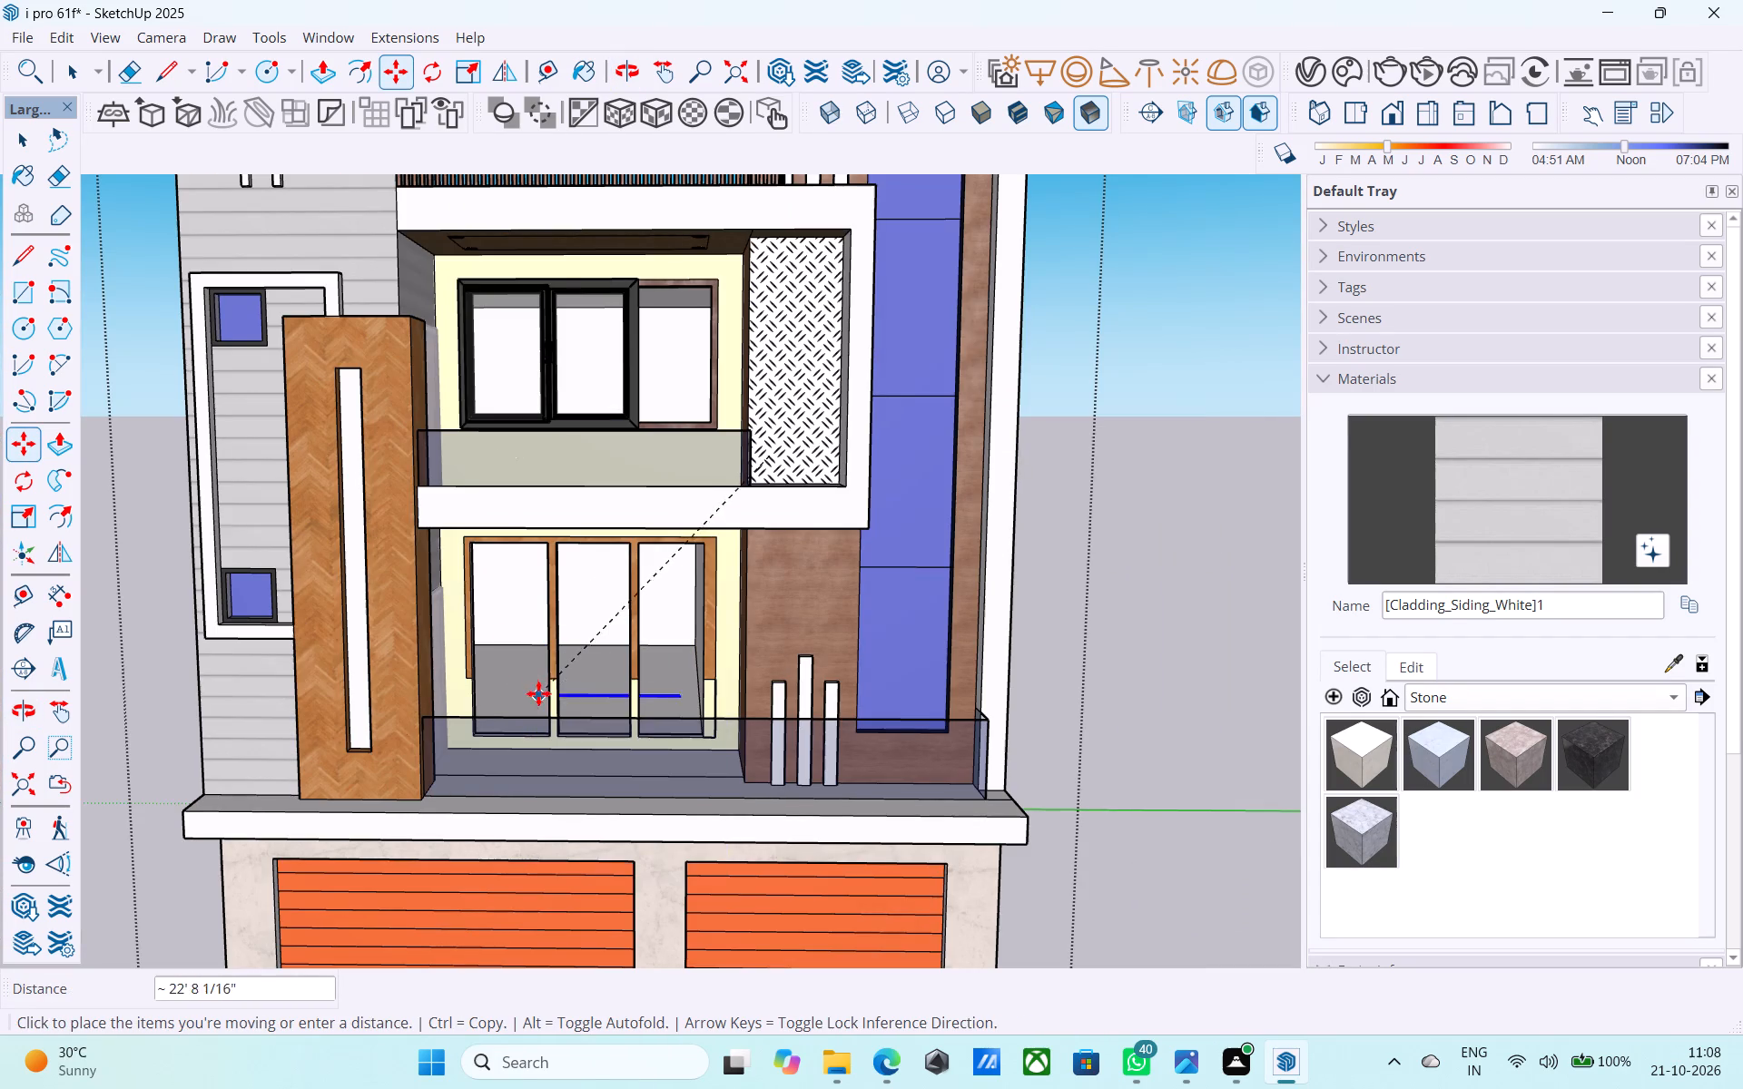
left_click(537, 726)
Move the black window by its rear top corner onto the top outer corner of the wooden frame around the lower openings.
scroll(537, 726, "up", 11)
middle_click_drag(520, 731, 615, 806)
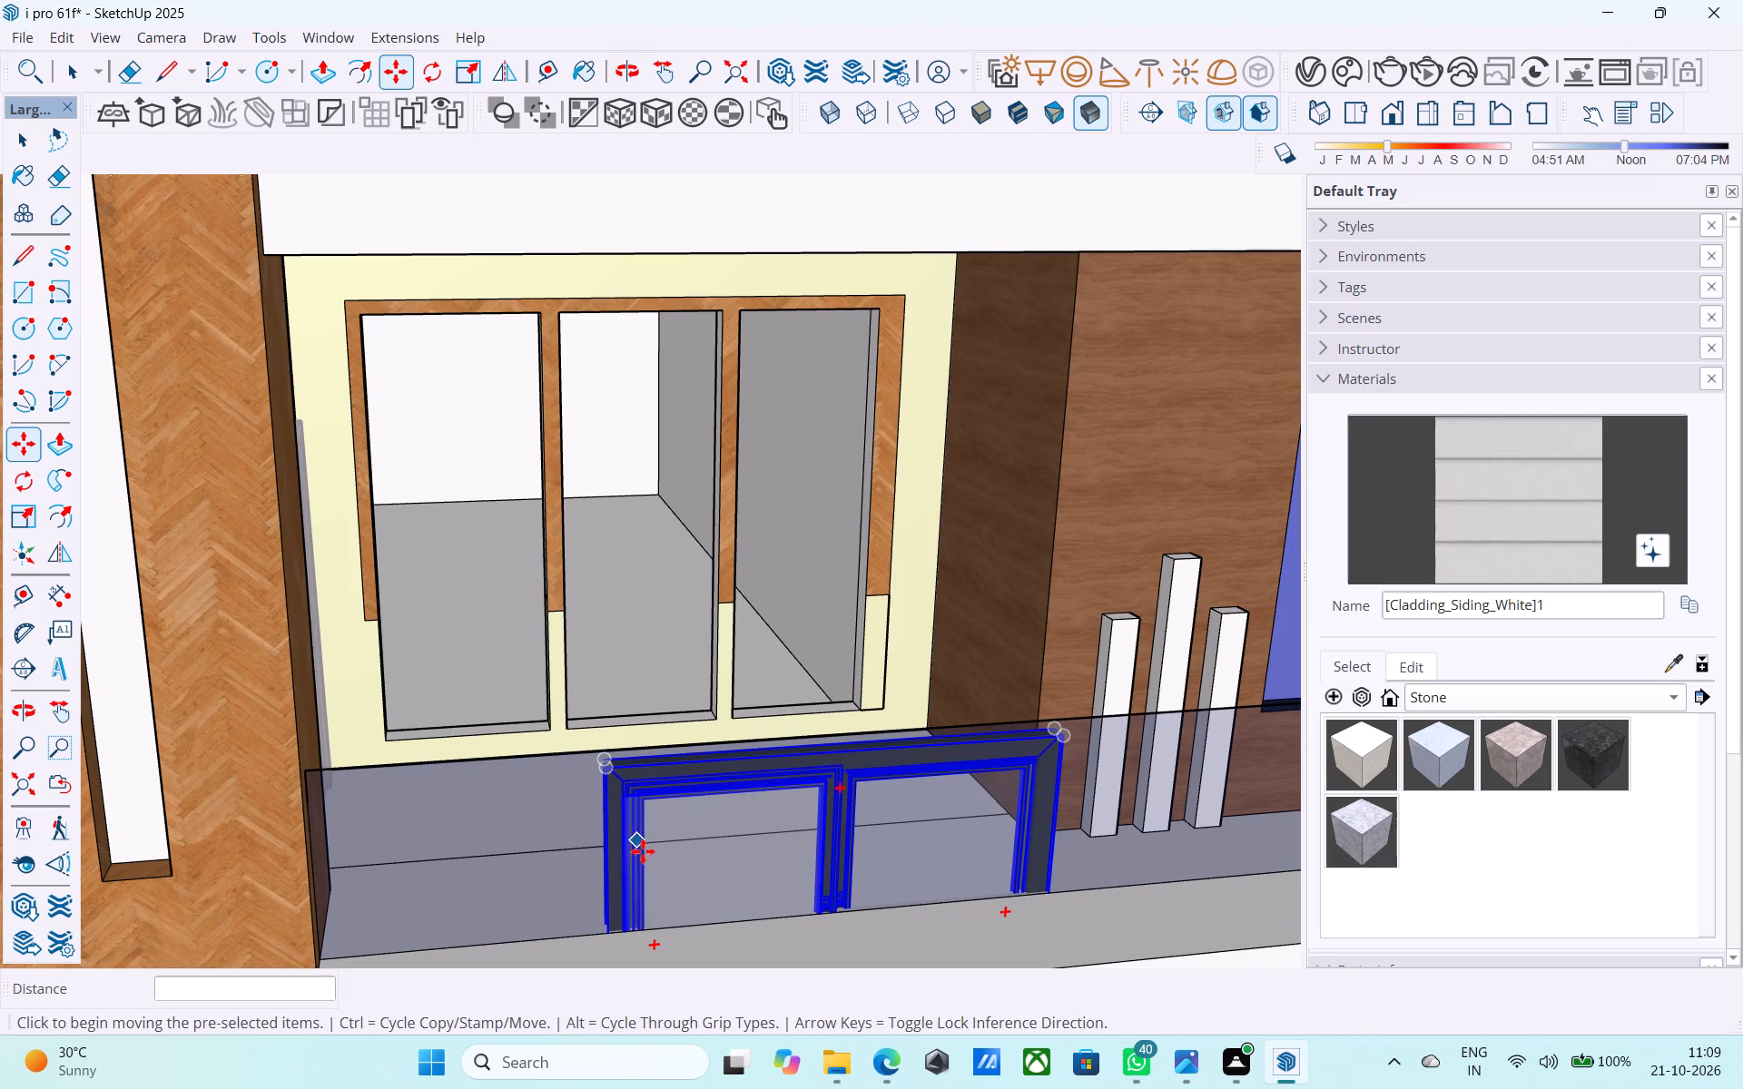
scroll(643, 851, "up", 3)
scroll(569, 736, "up", 19)
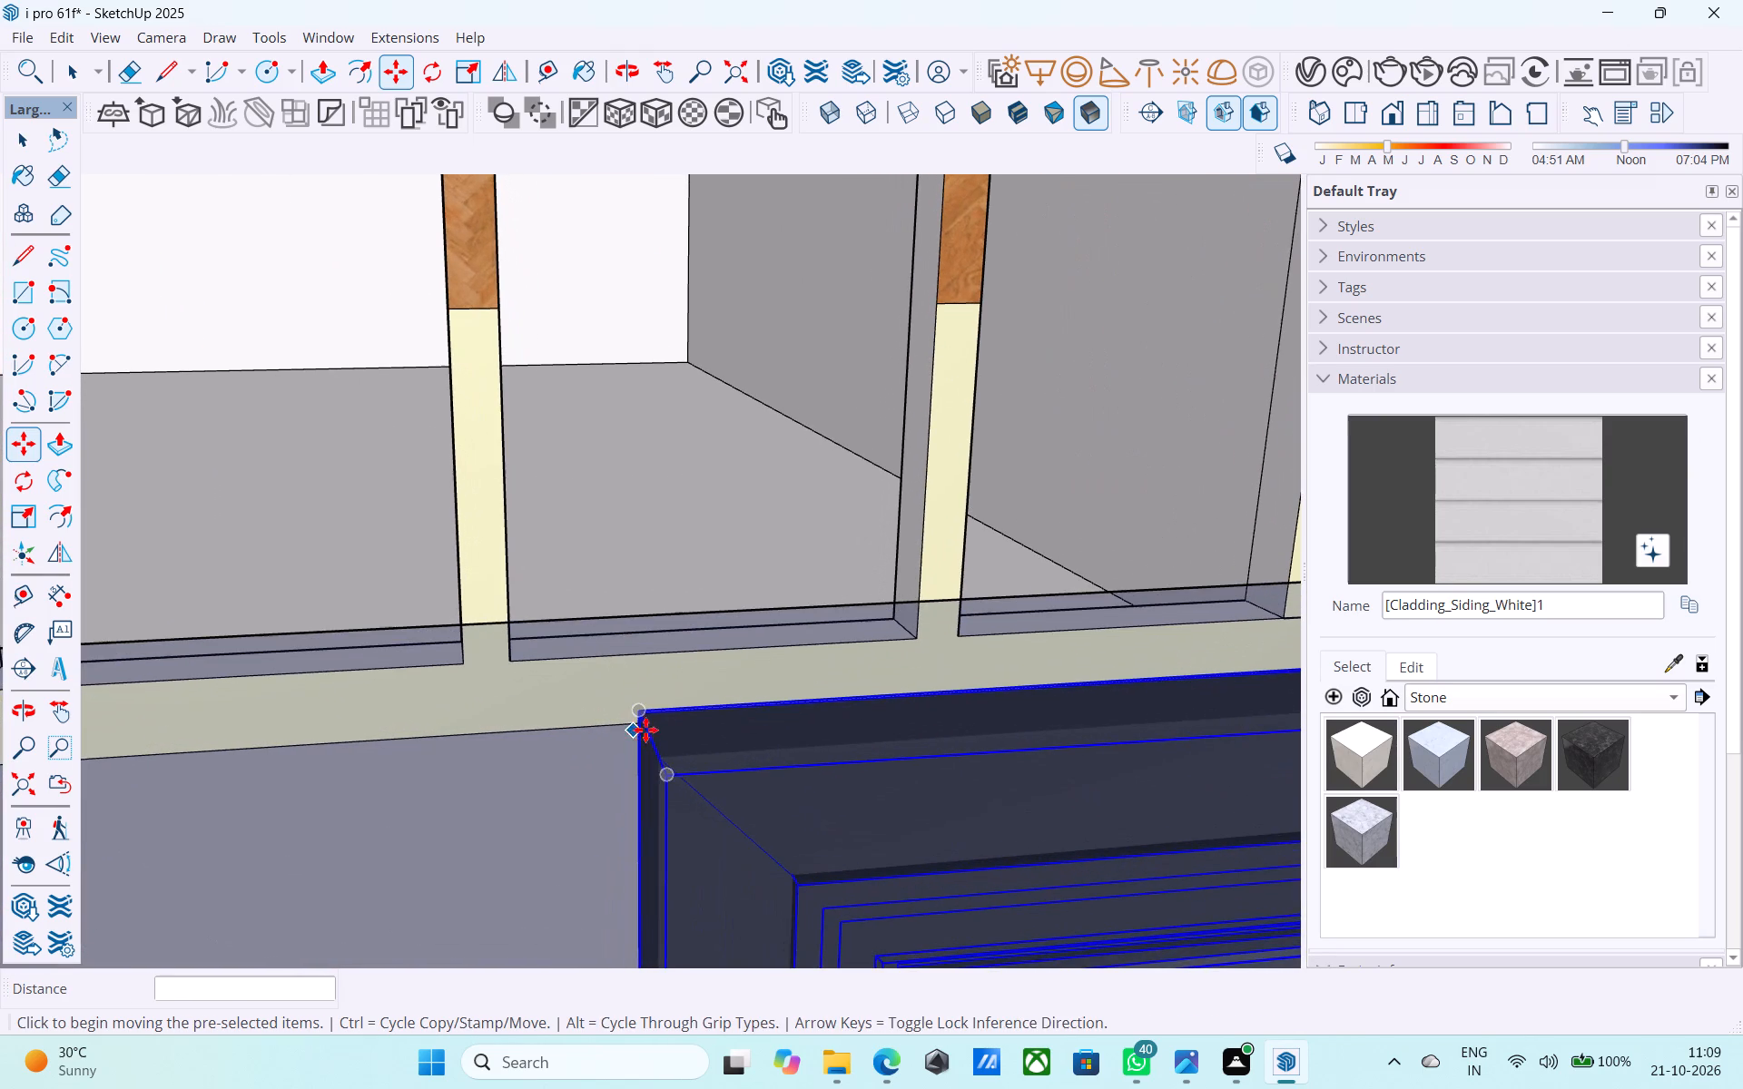
left_click(647, 710)
scroll(681, 545, "down", 10)
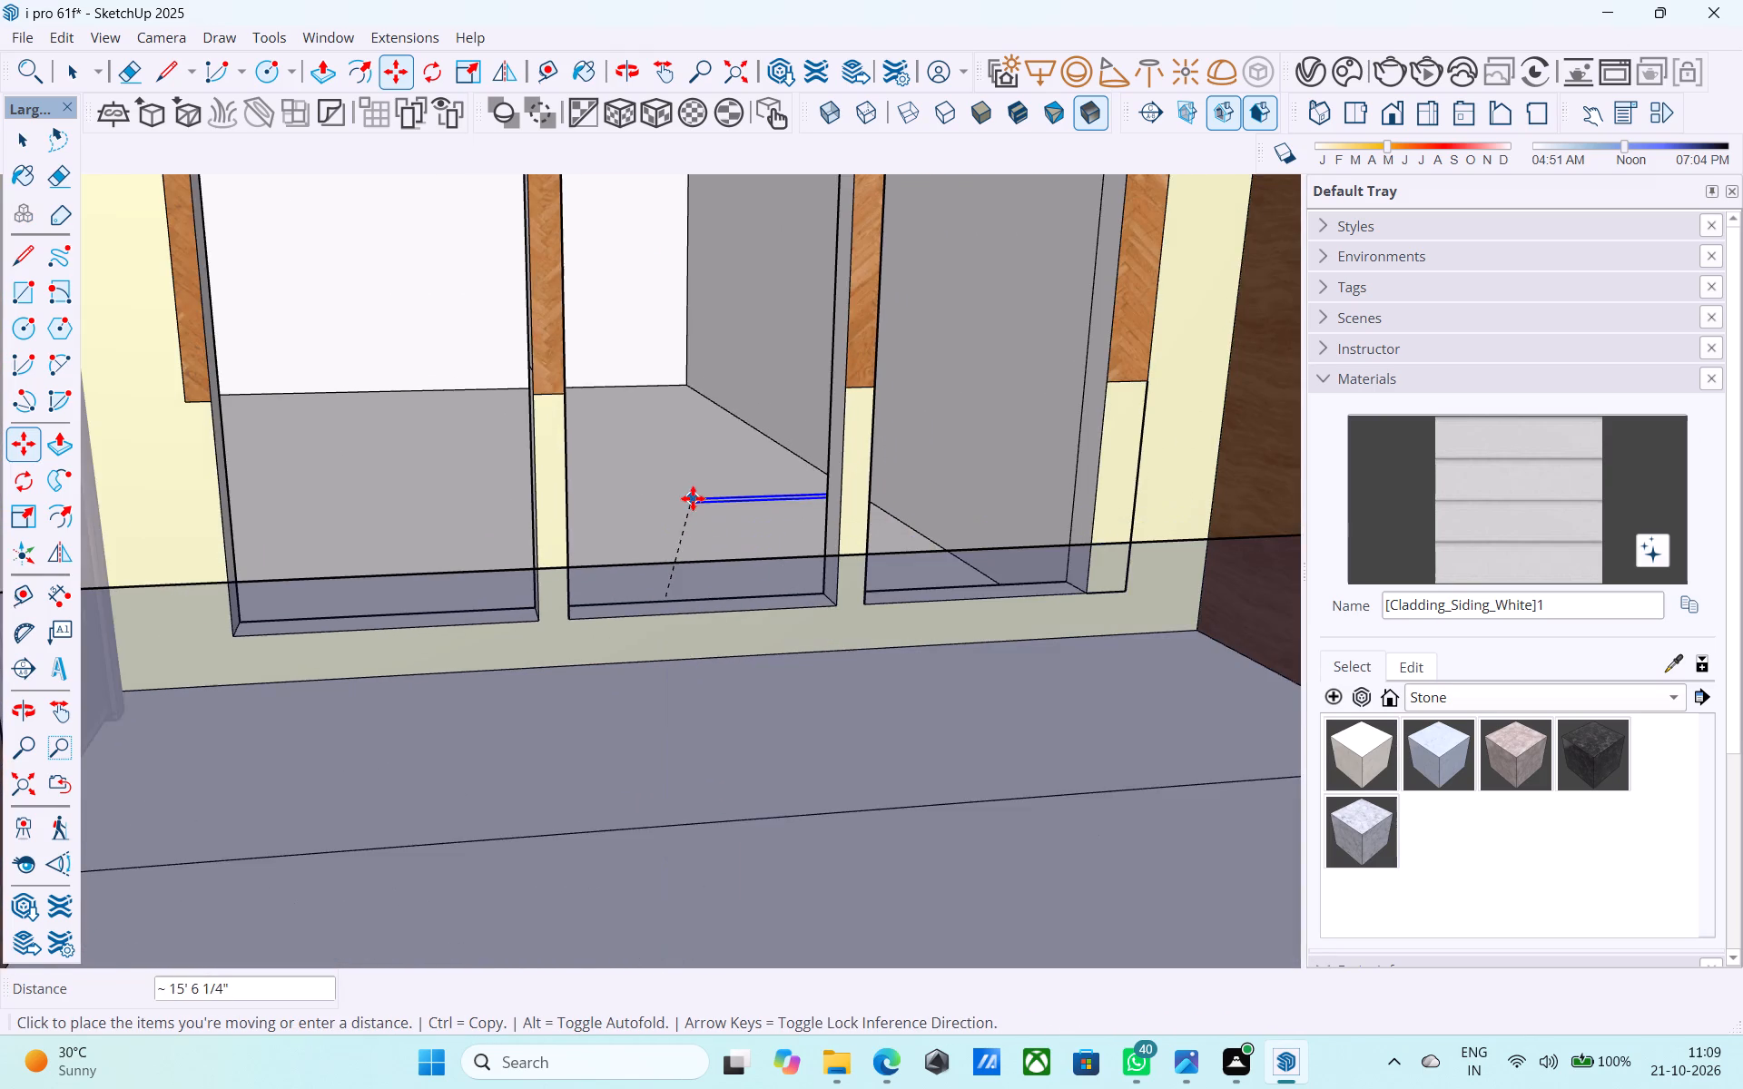
scroll(693, 498, "down", 1)
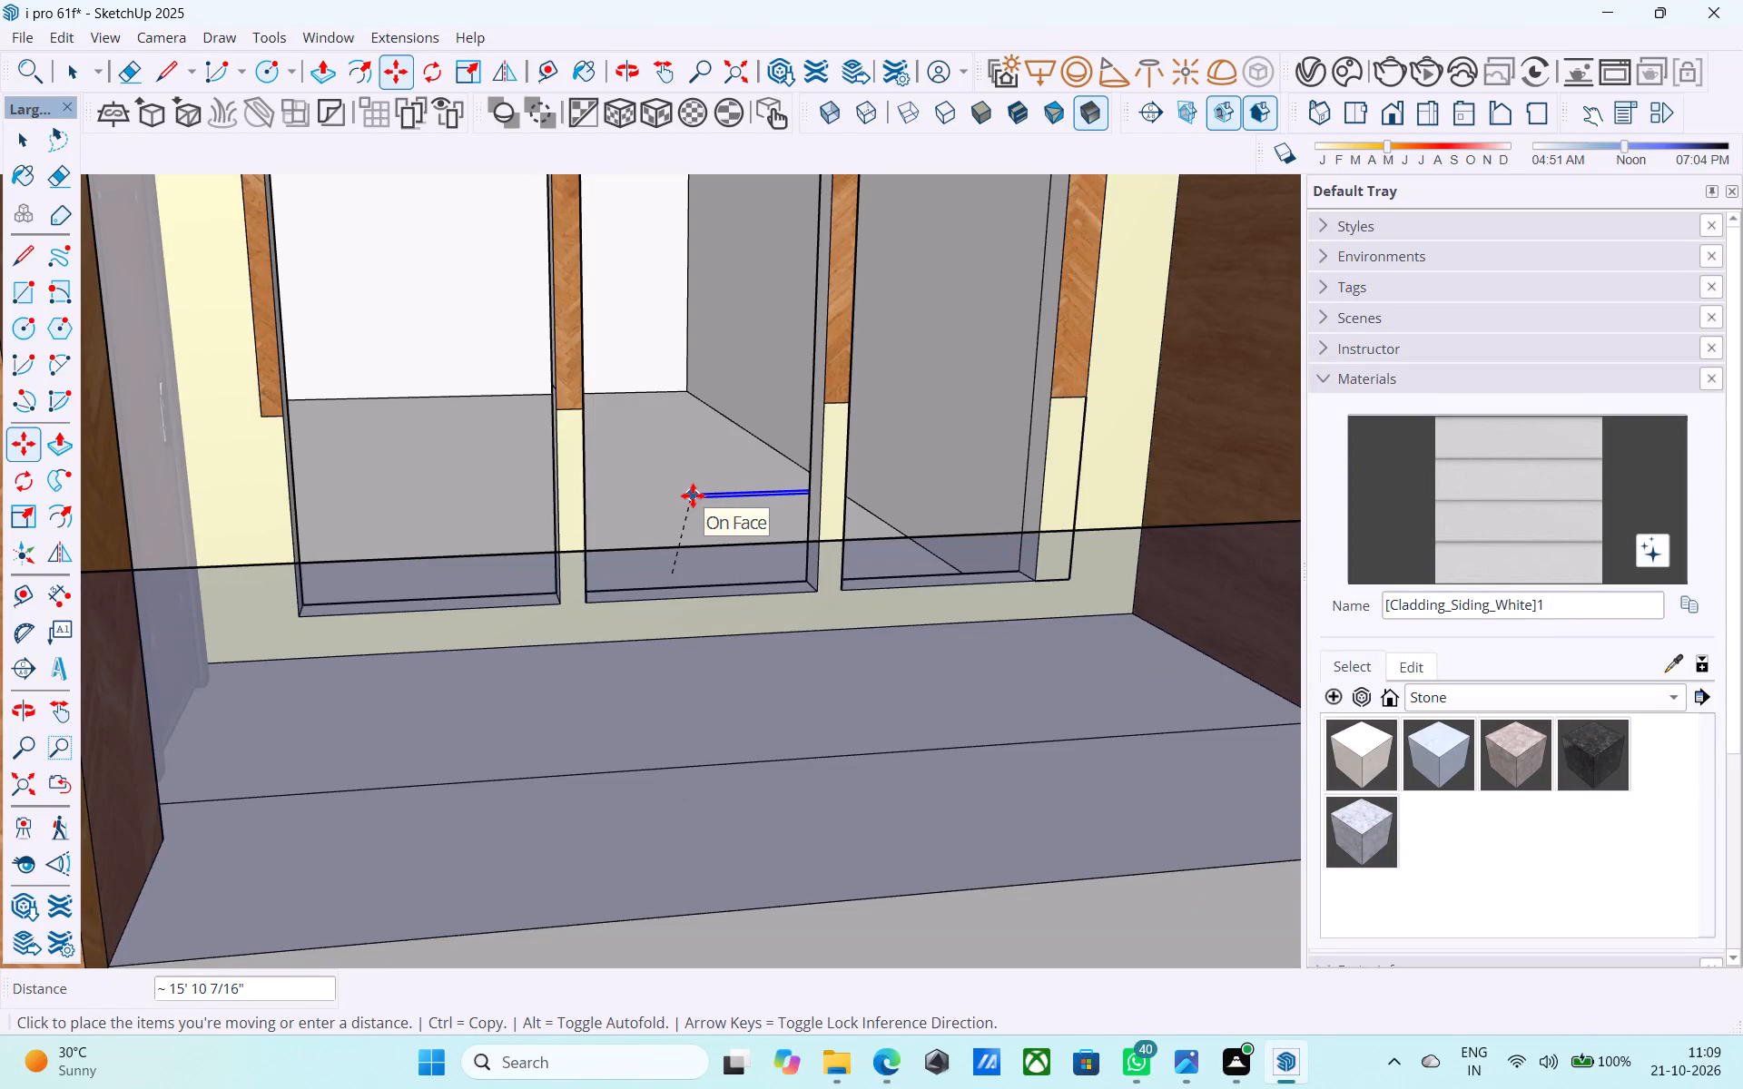
scroll(693, 495, "down", 10)
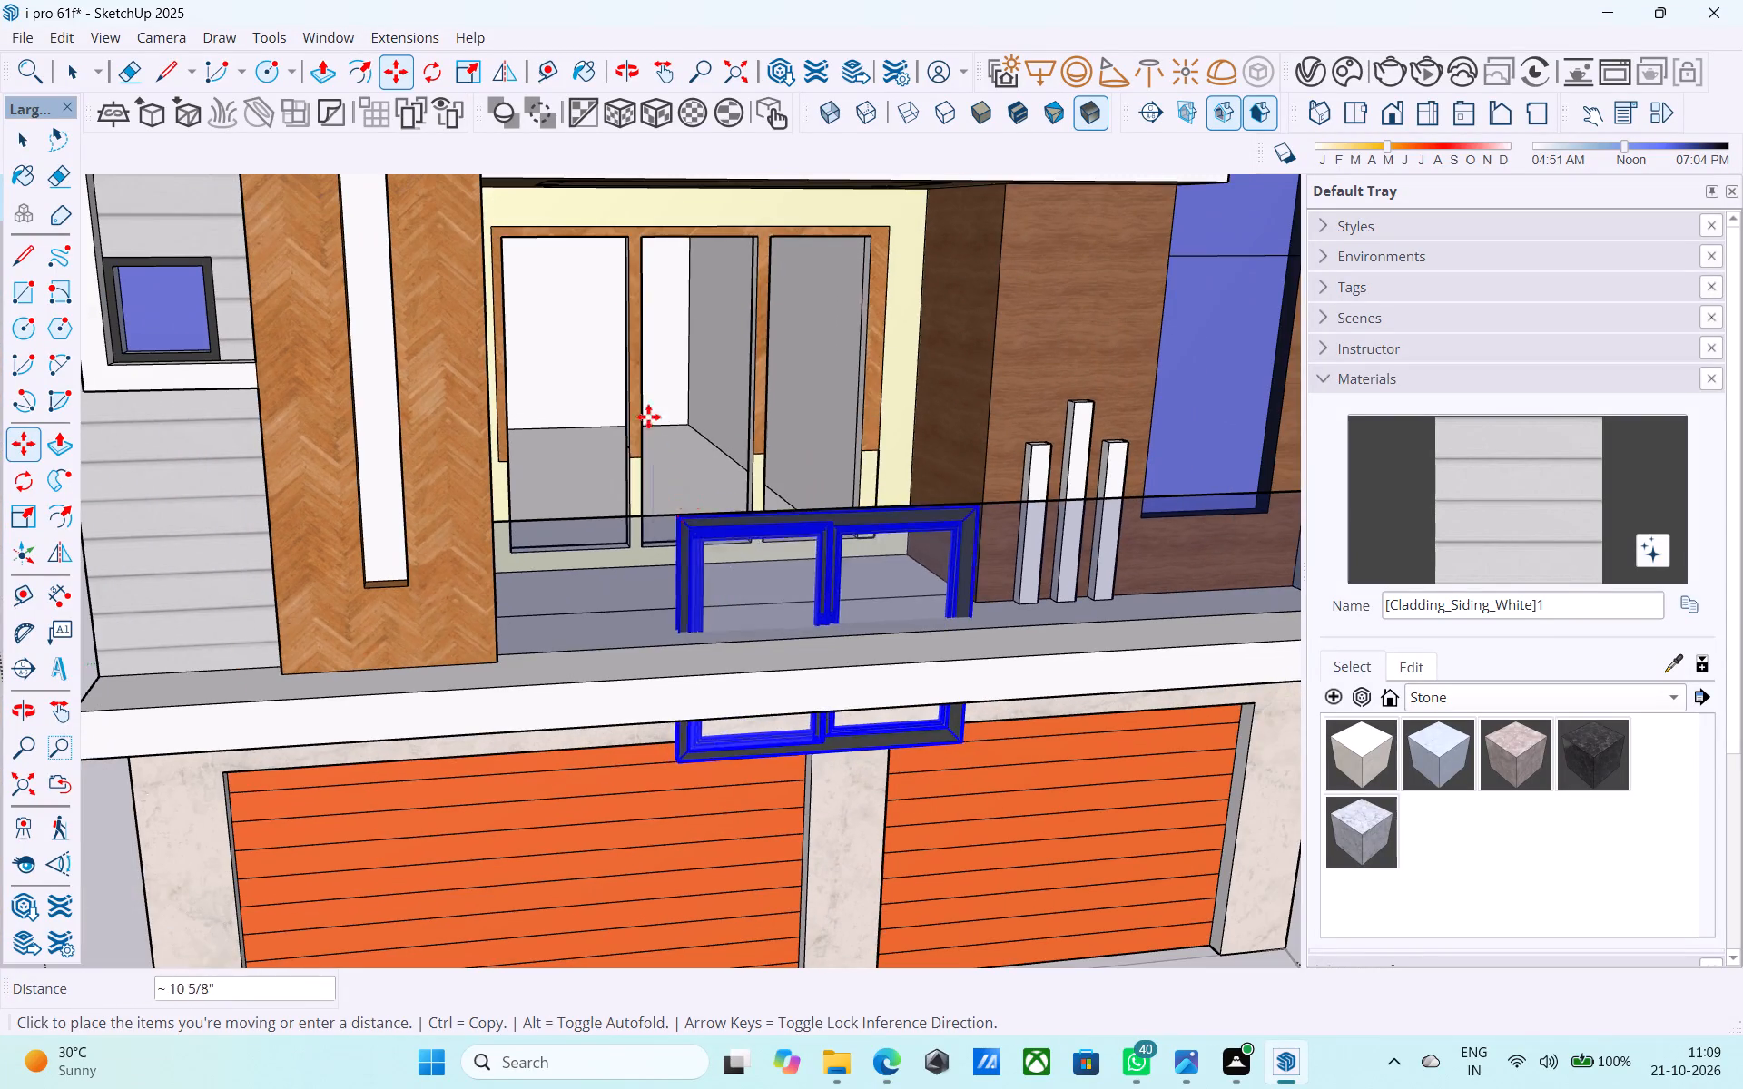
middle_click_drag(633, 271, 565, 446)
scroll(559, 436, "up", 18)
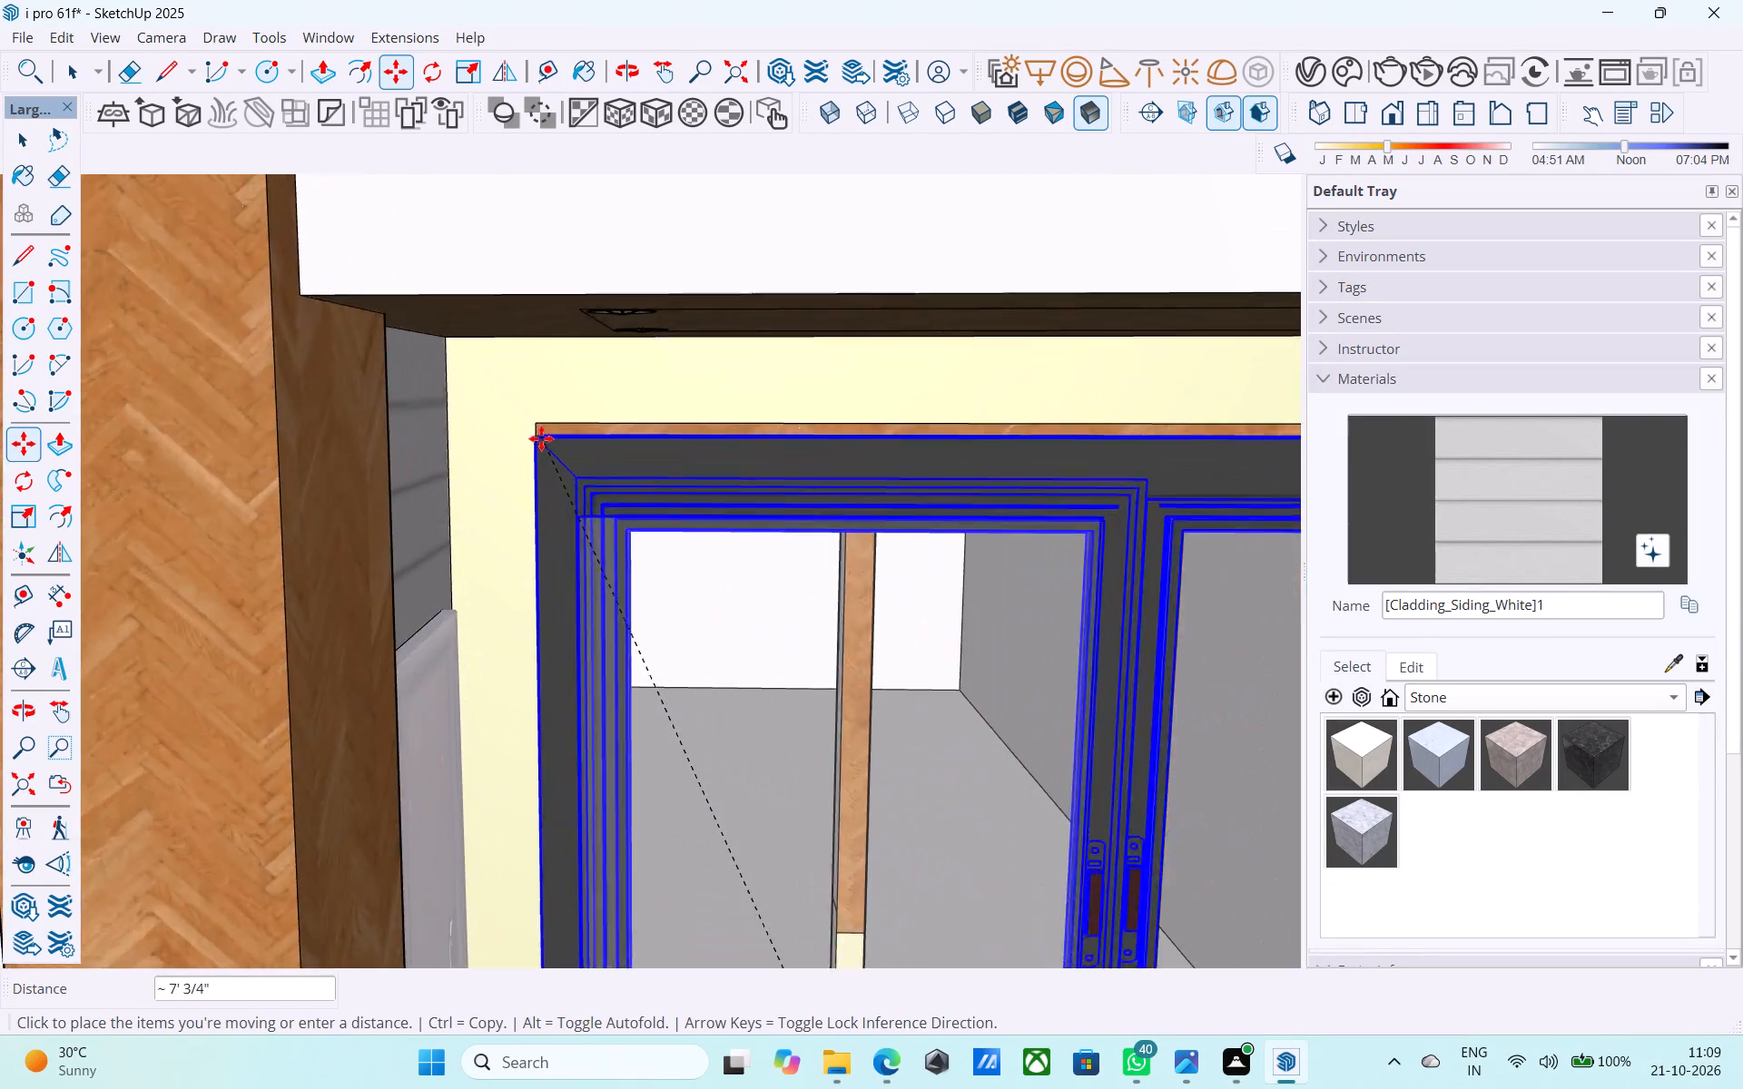
scroll(541, 438, "up", 20)
scroll(541, 438, "up", 19)
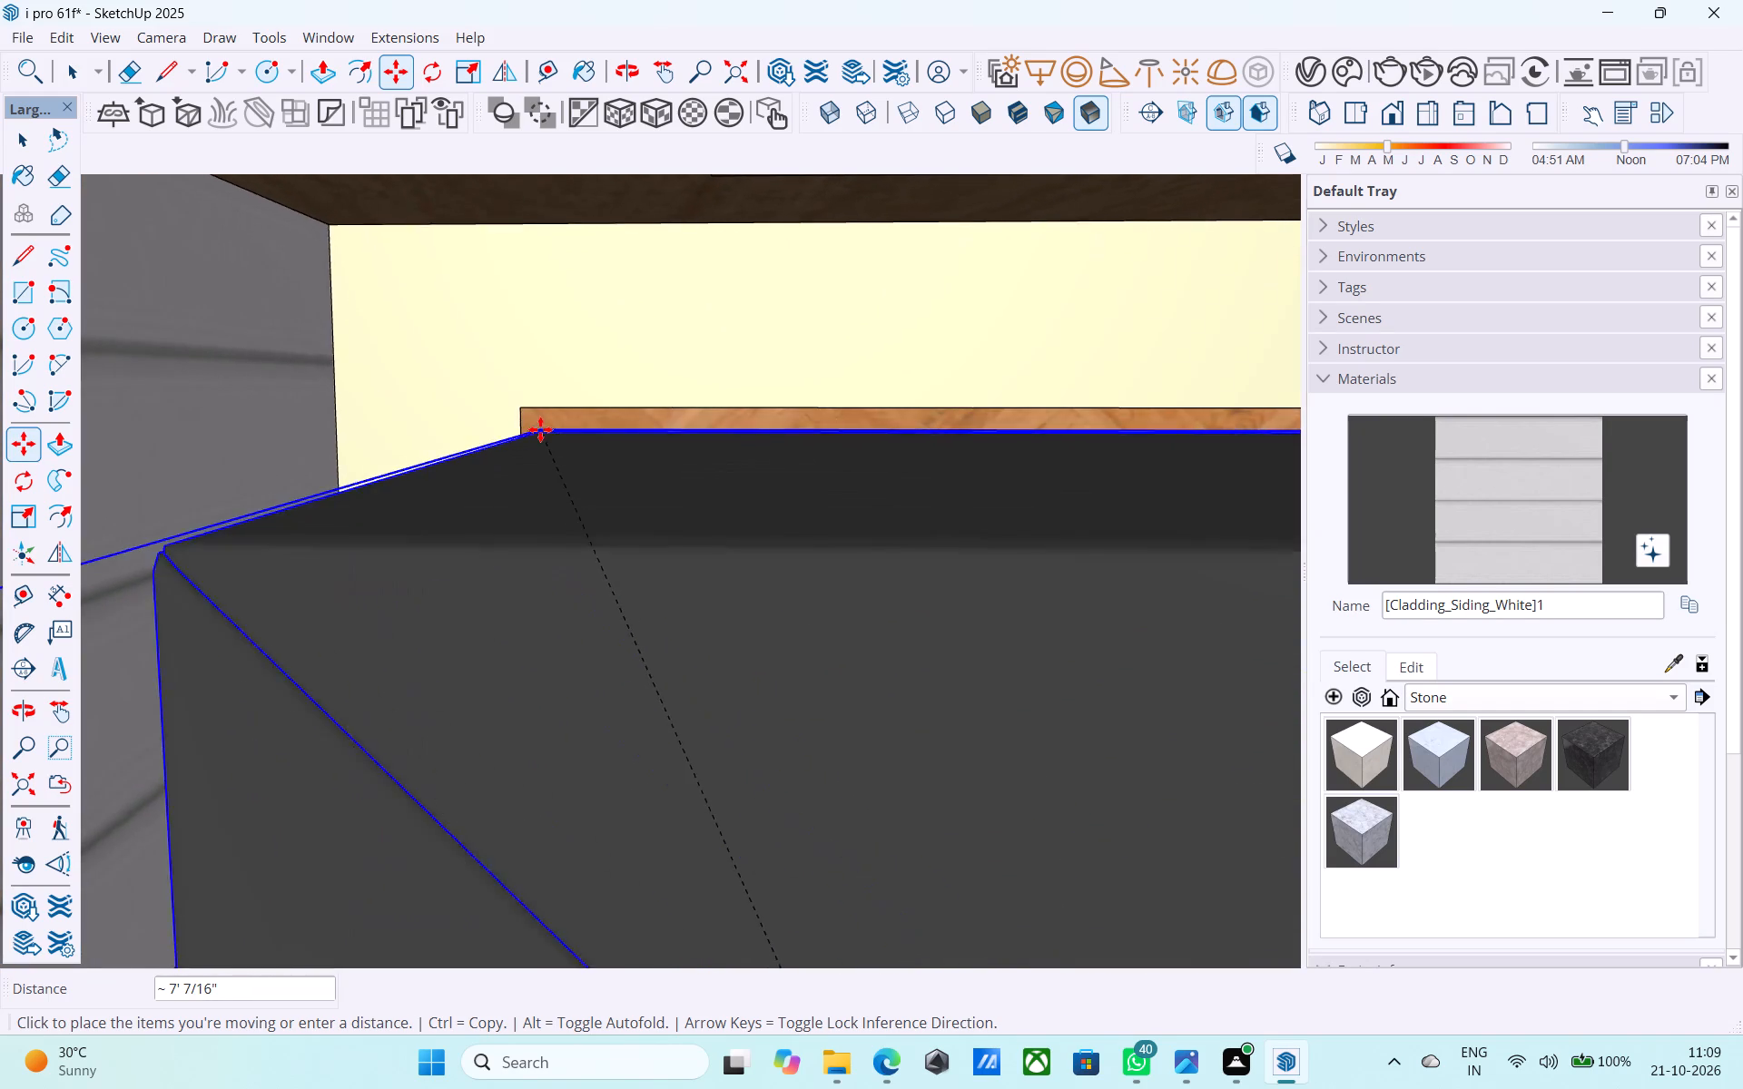
scroll(540, 429, "up", 7)
left_click(508, 387)
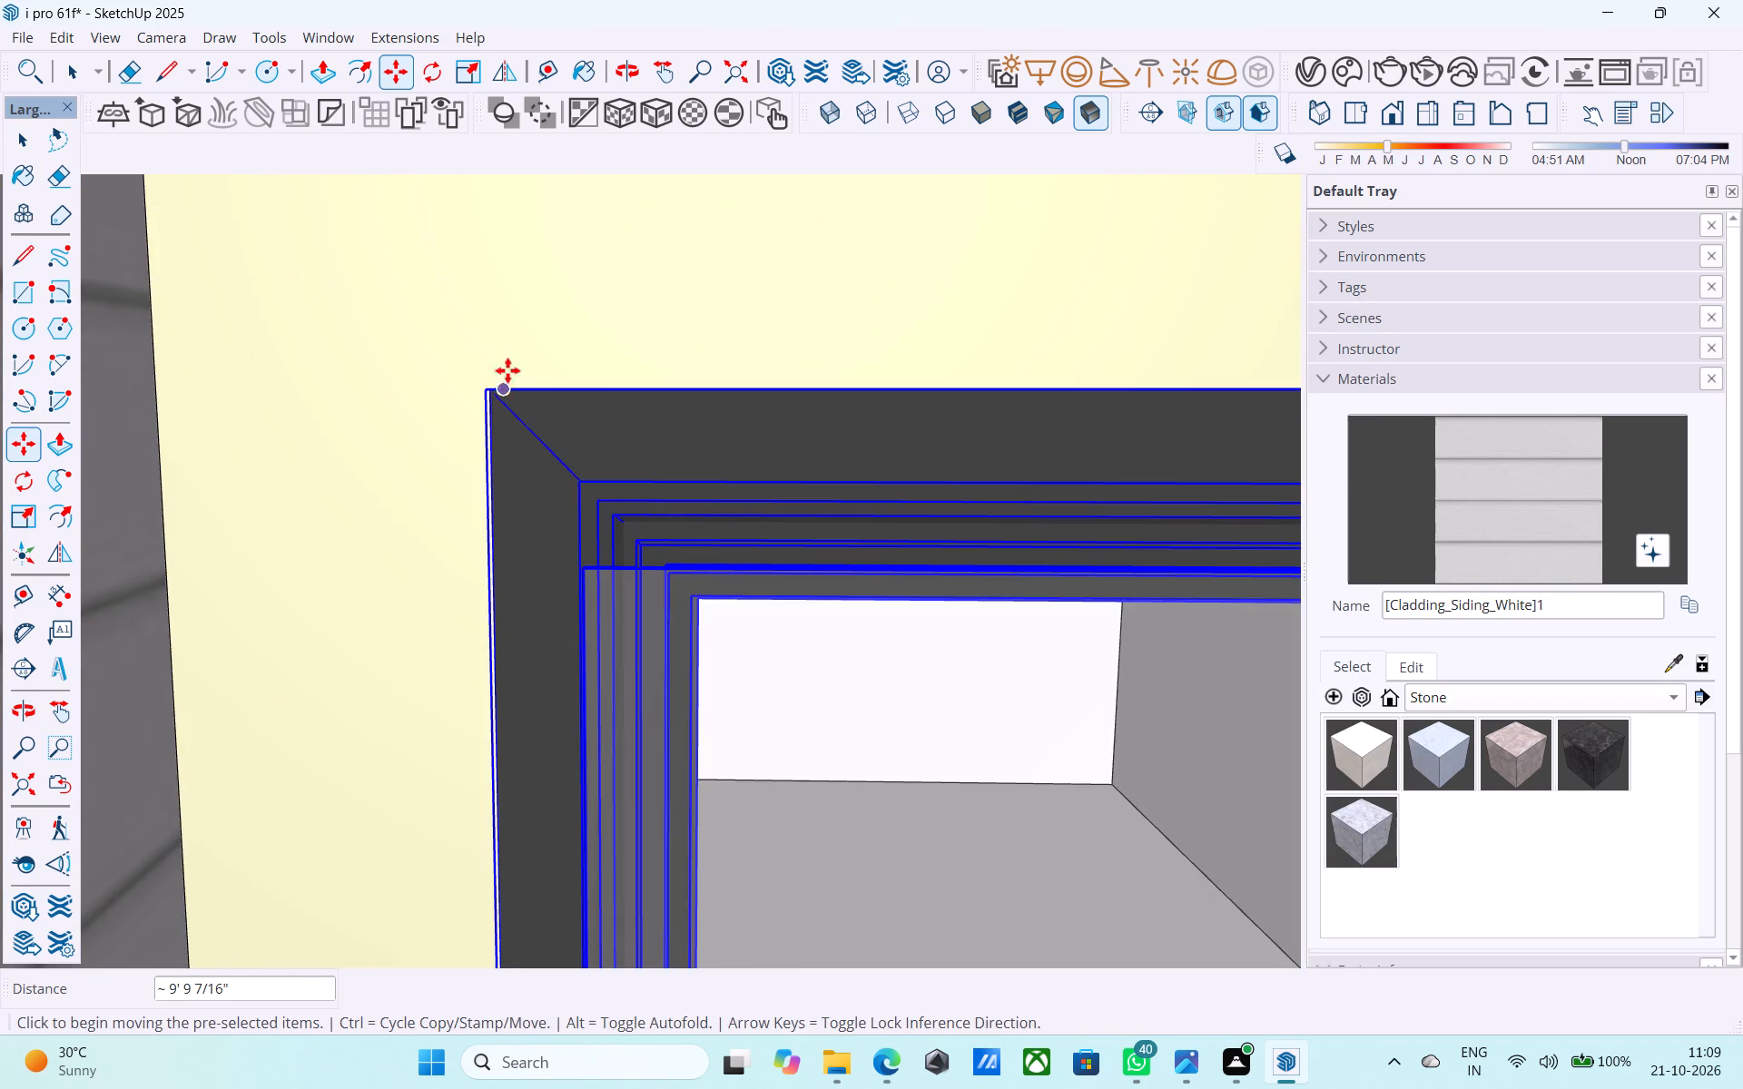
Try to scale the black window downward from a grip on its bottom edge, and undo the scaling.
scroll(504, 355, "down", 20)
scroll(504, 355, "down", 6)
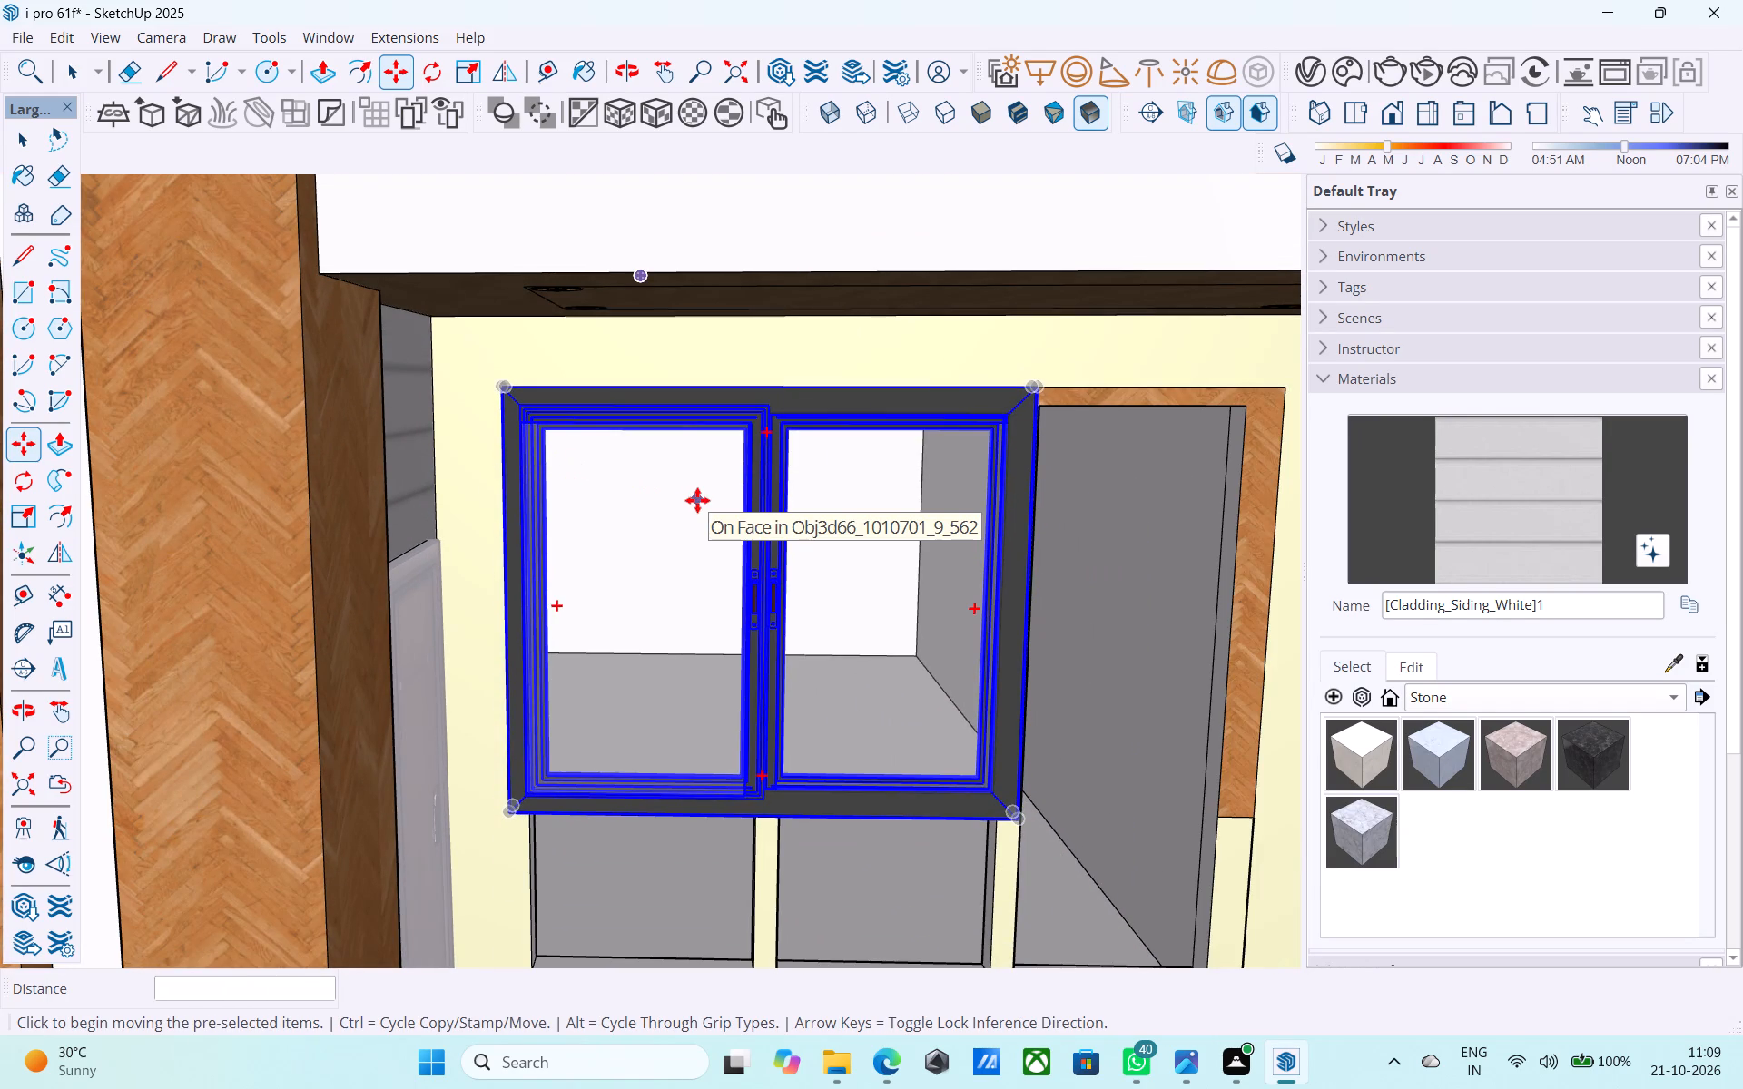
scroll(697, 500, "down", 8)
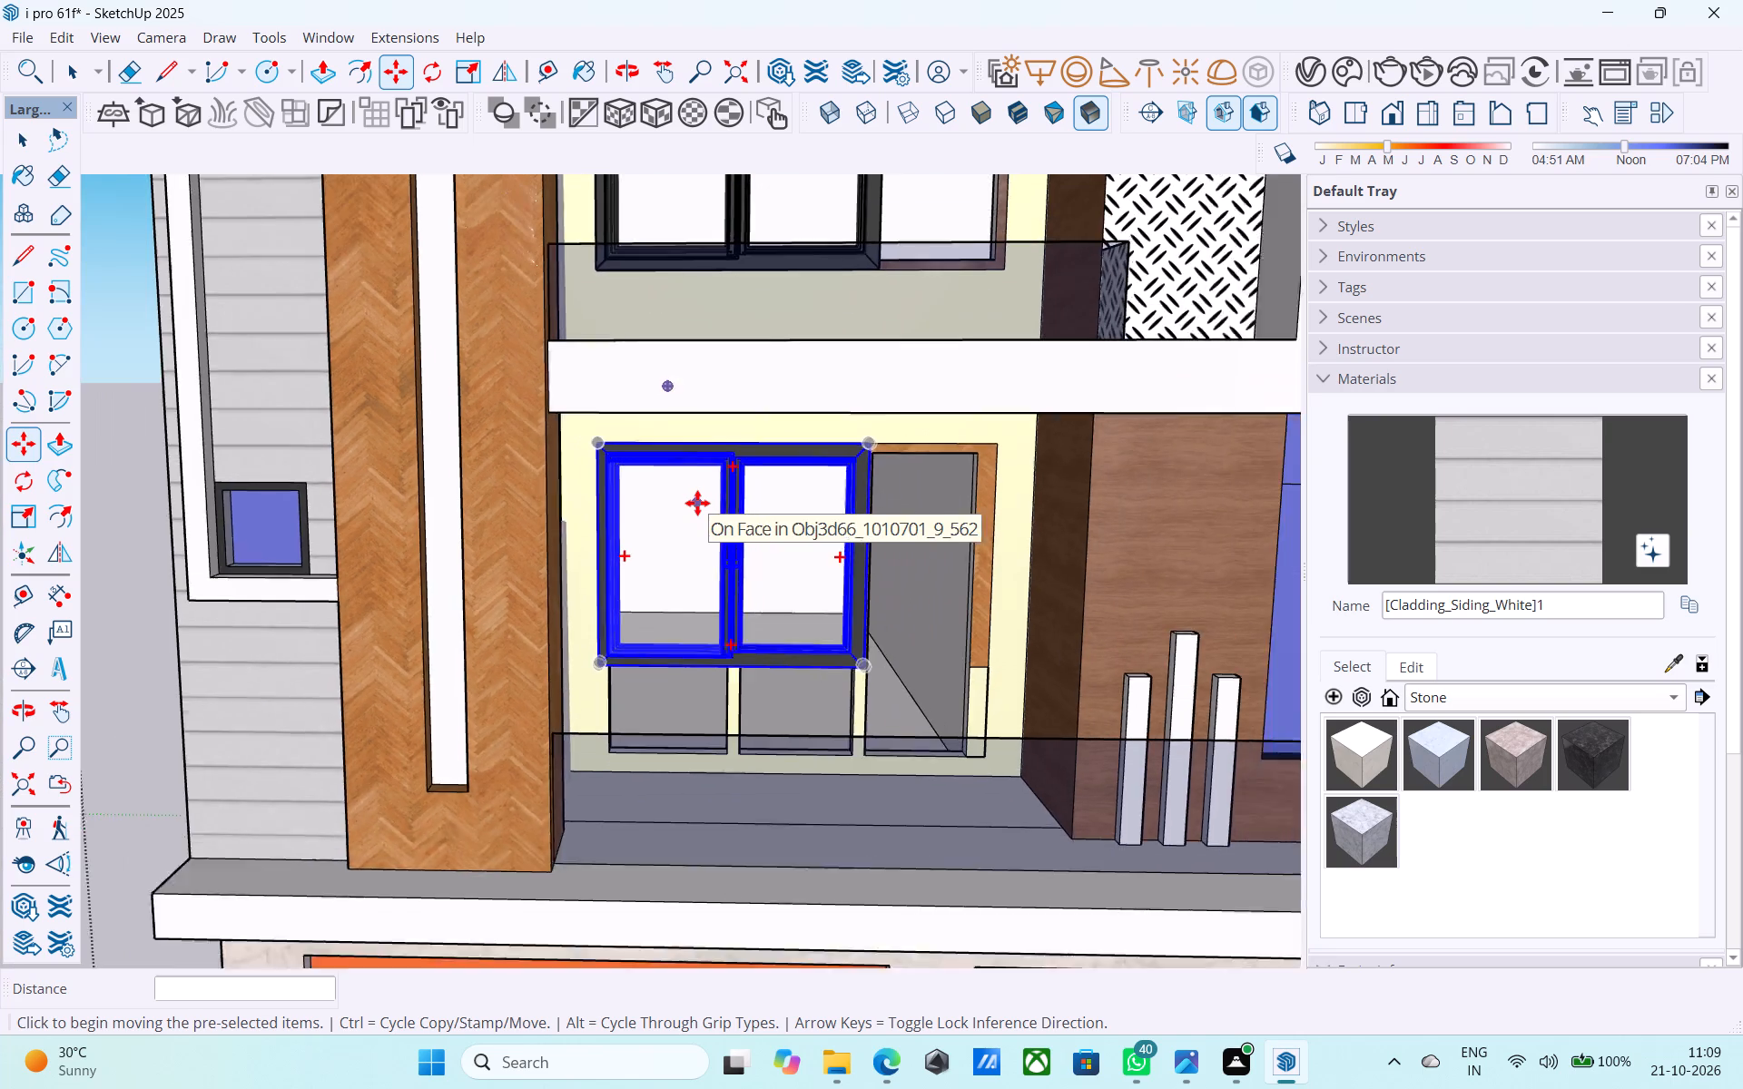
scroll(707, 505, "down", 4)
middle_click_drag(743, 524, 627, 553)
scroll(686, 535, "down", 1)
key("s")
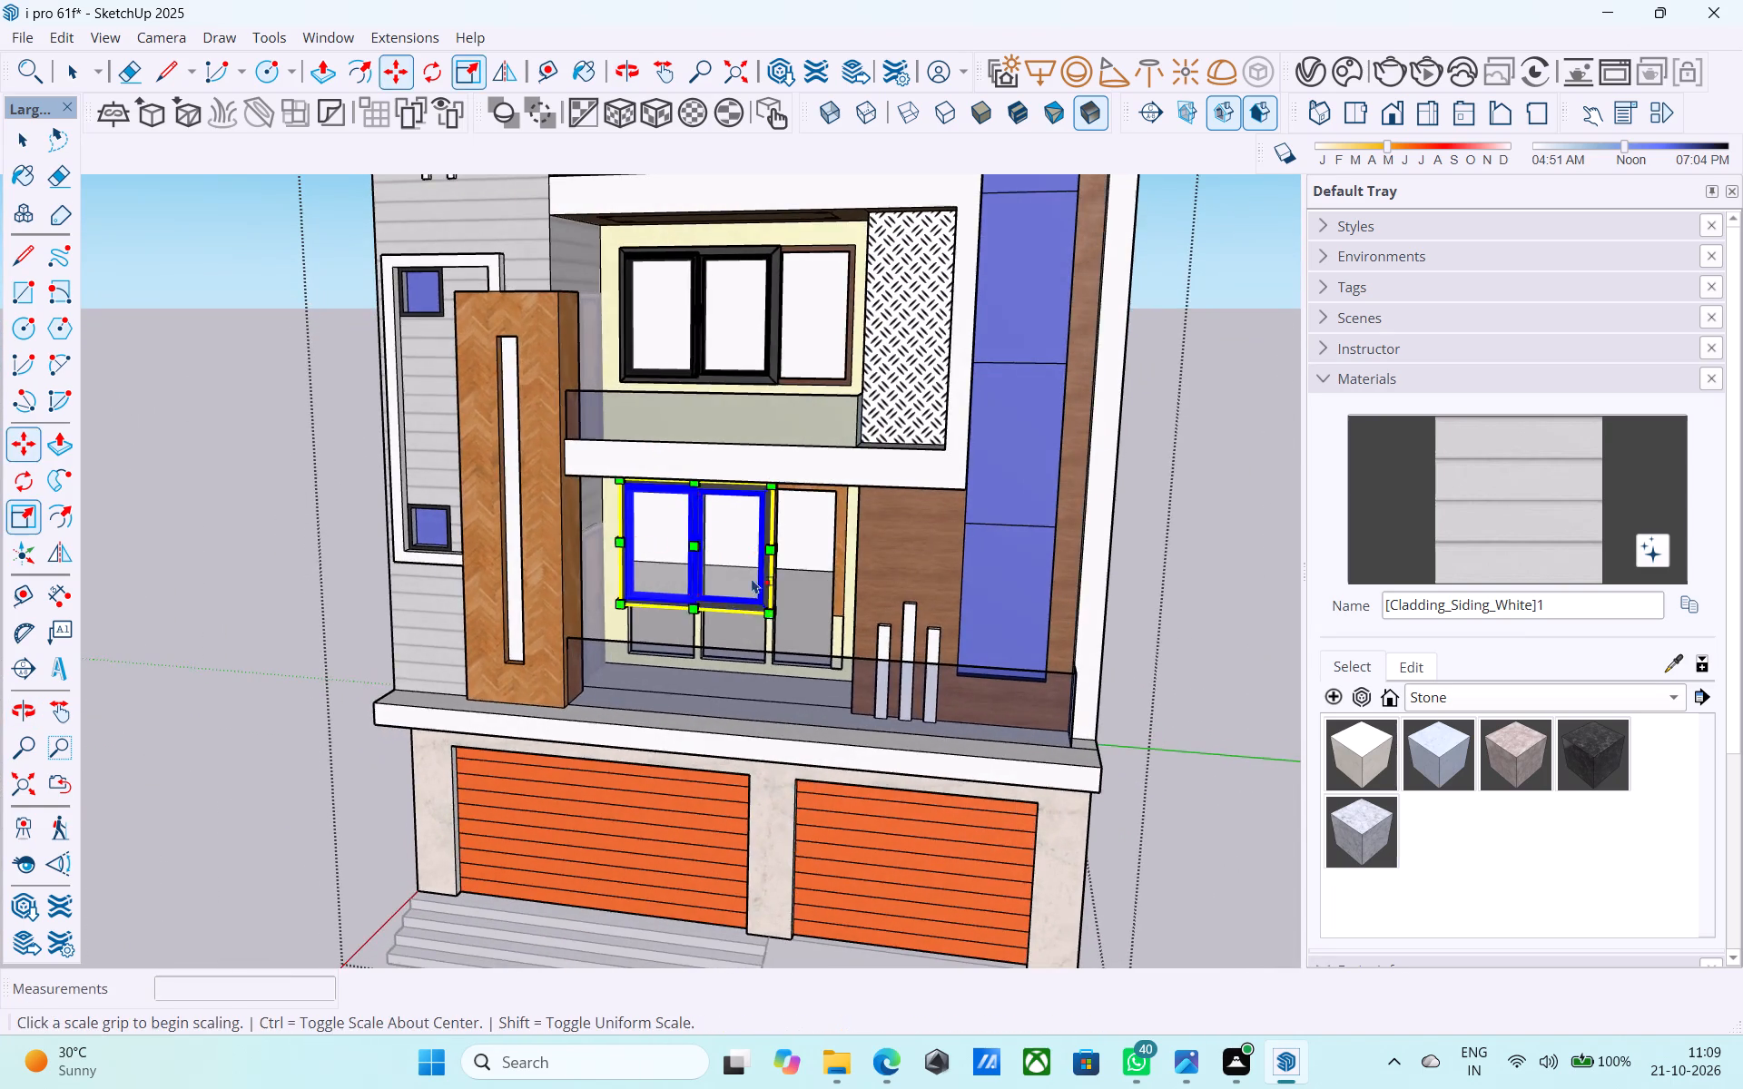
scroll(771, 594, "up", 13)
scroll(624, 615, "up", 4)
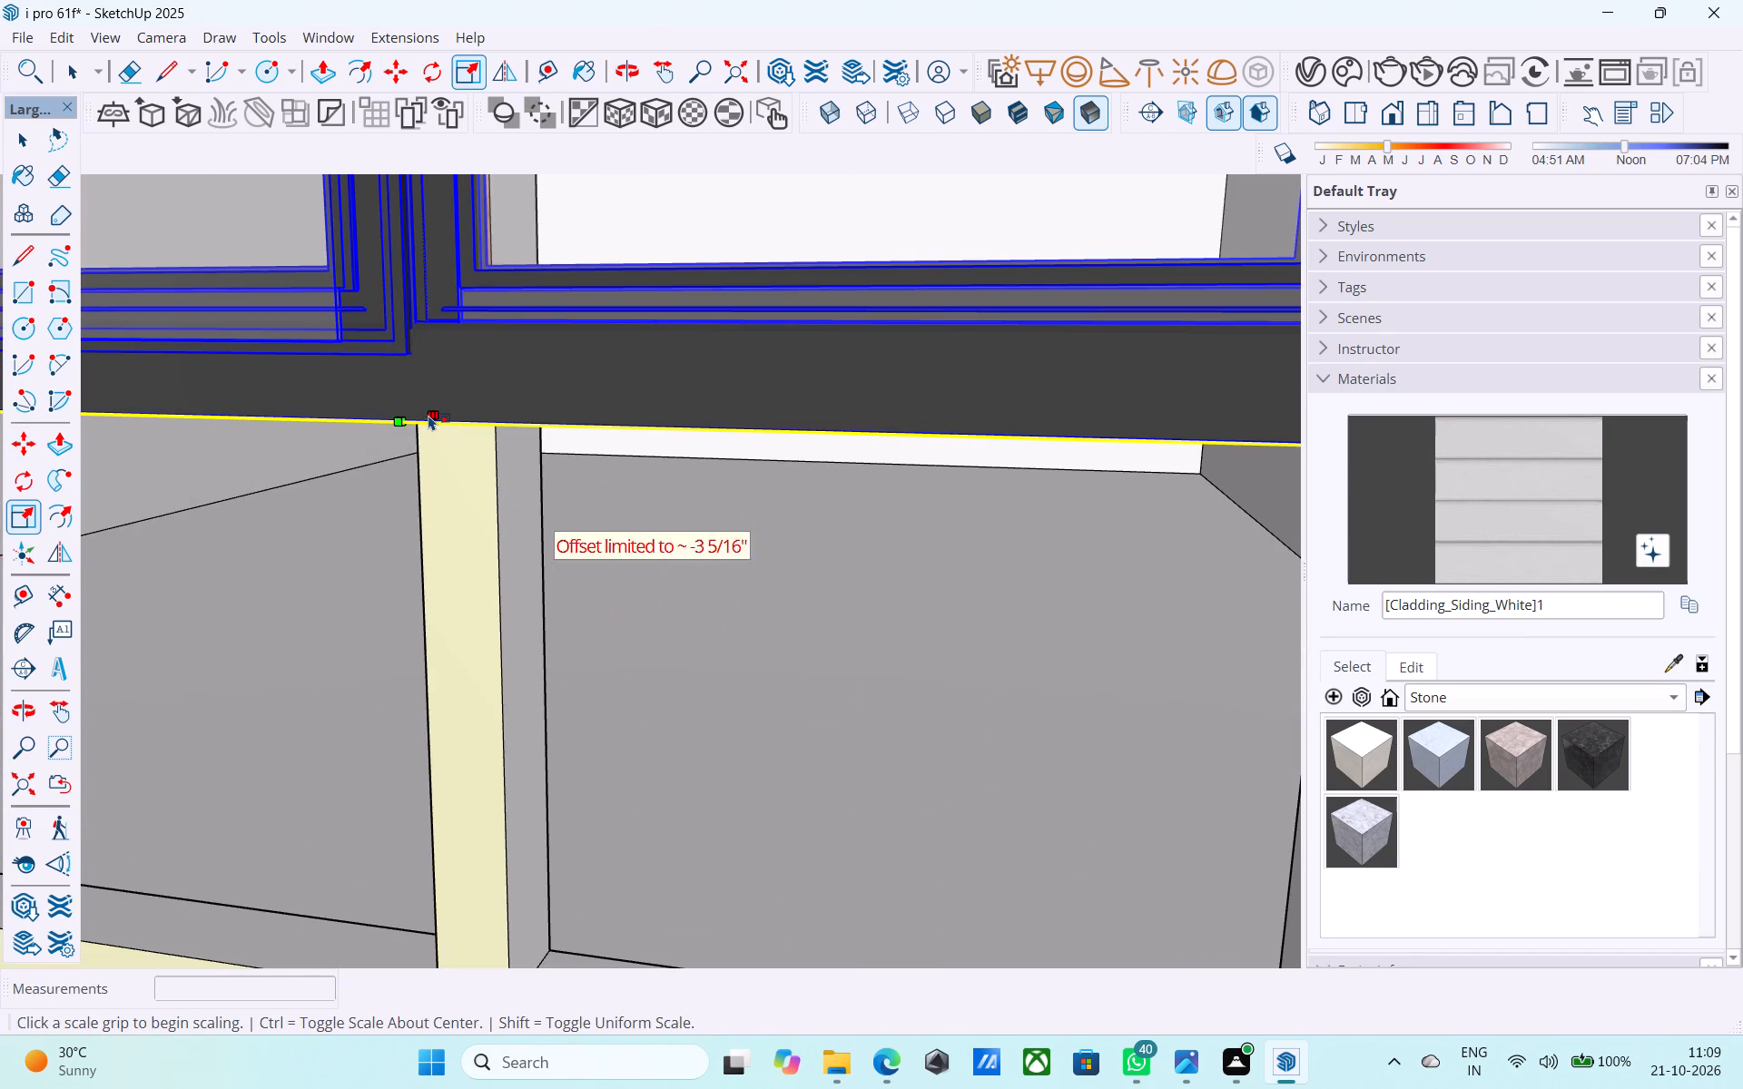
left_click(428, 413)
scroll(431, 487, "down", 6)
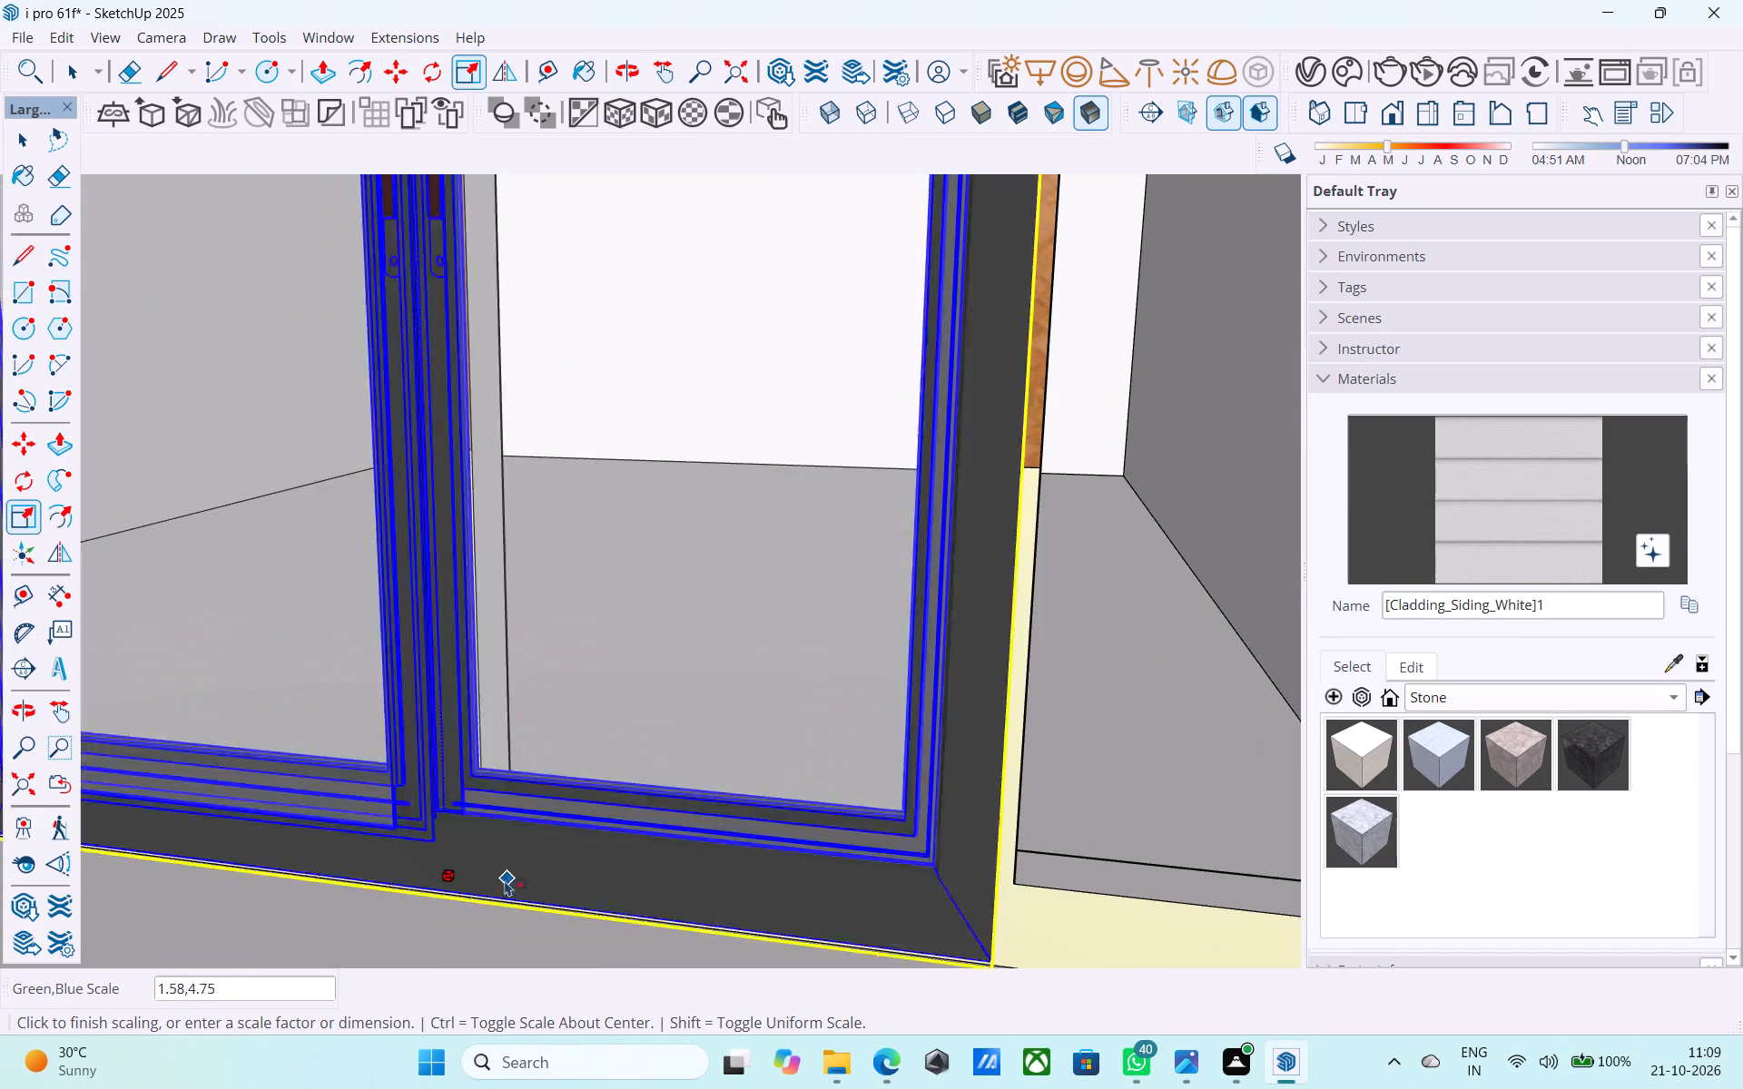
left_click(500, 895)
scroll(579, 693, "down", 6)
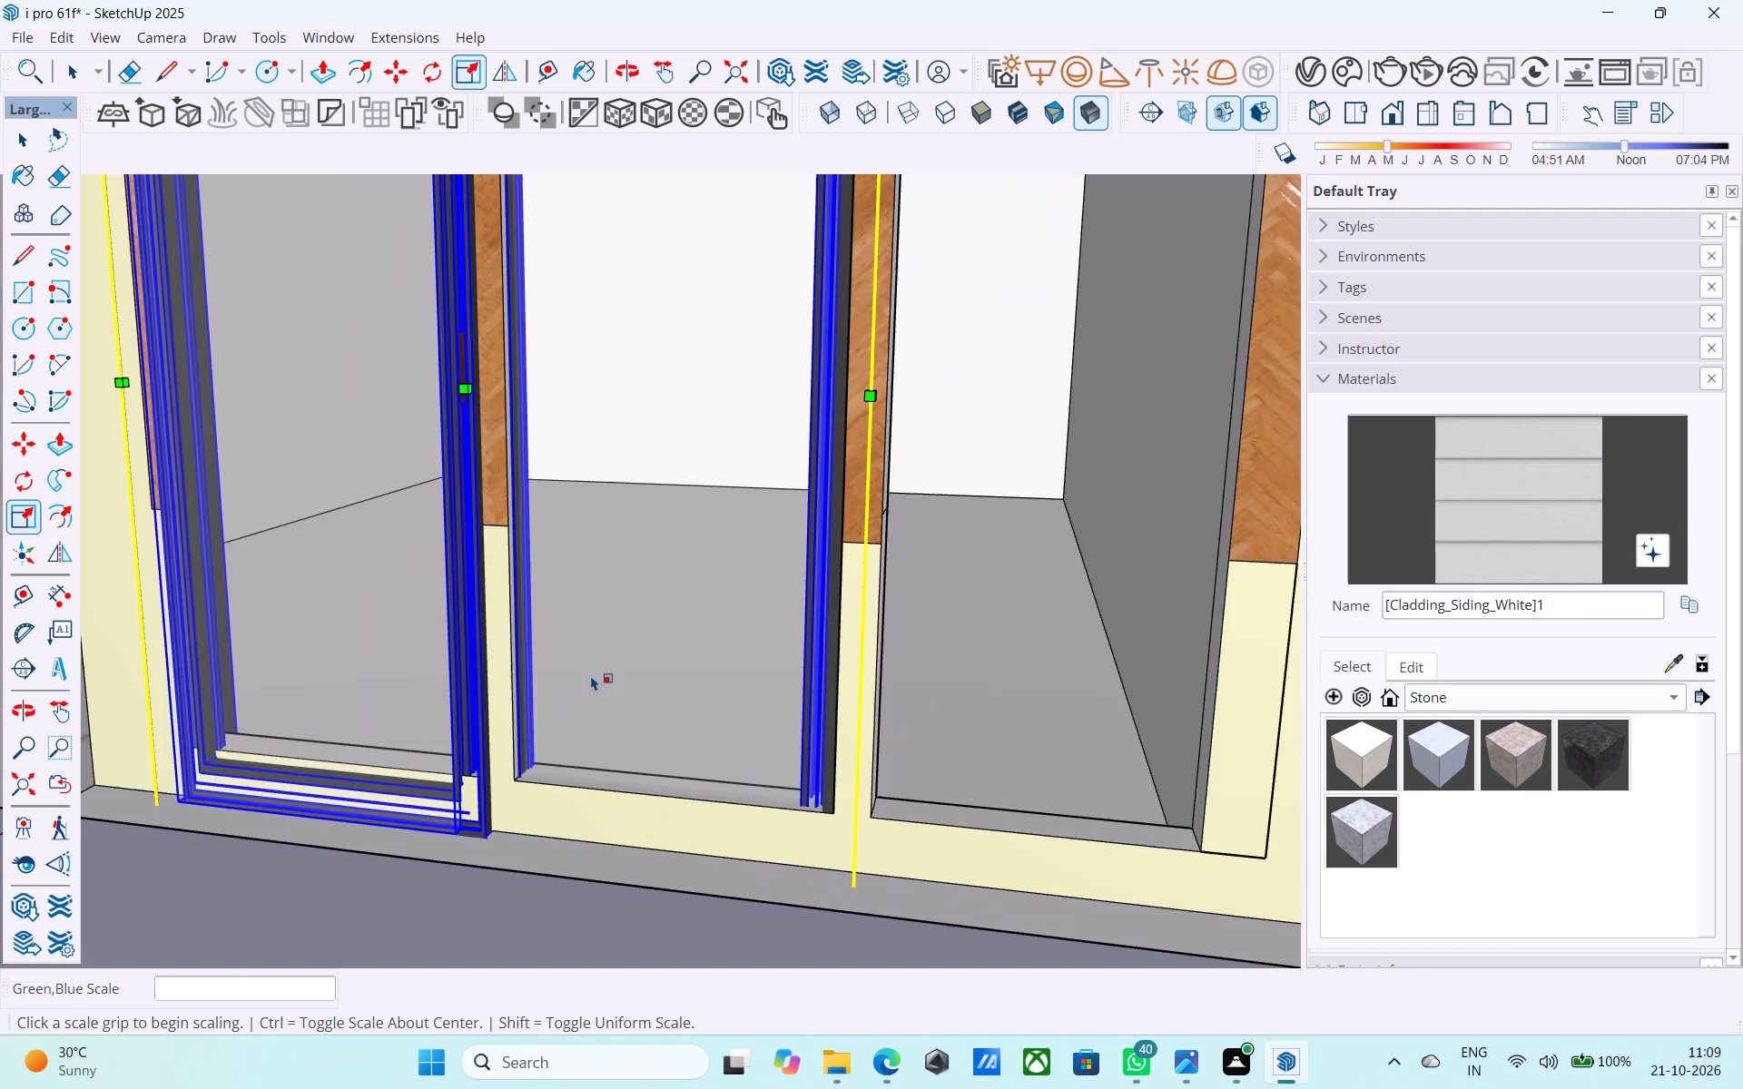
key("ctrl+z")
Scale the lower balcony's black window downward from its bottom middle grip by about 1.51 so it spans the openings' height.
scroll(577, 642, "down", 1)
middle_click_drag(671, 735, 719, 778, "shift")
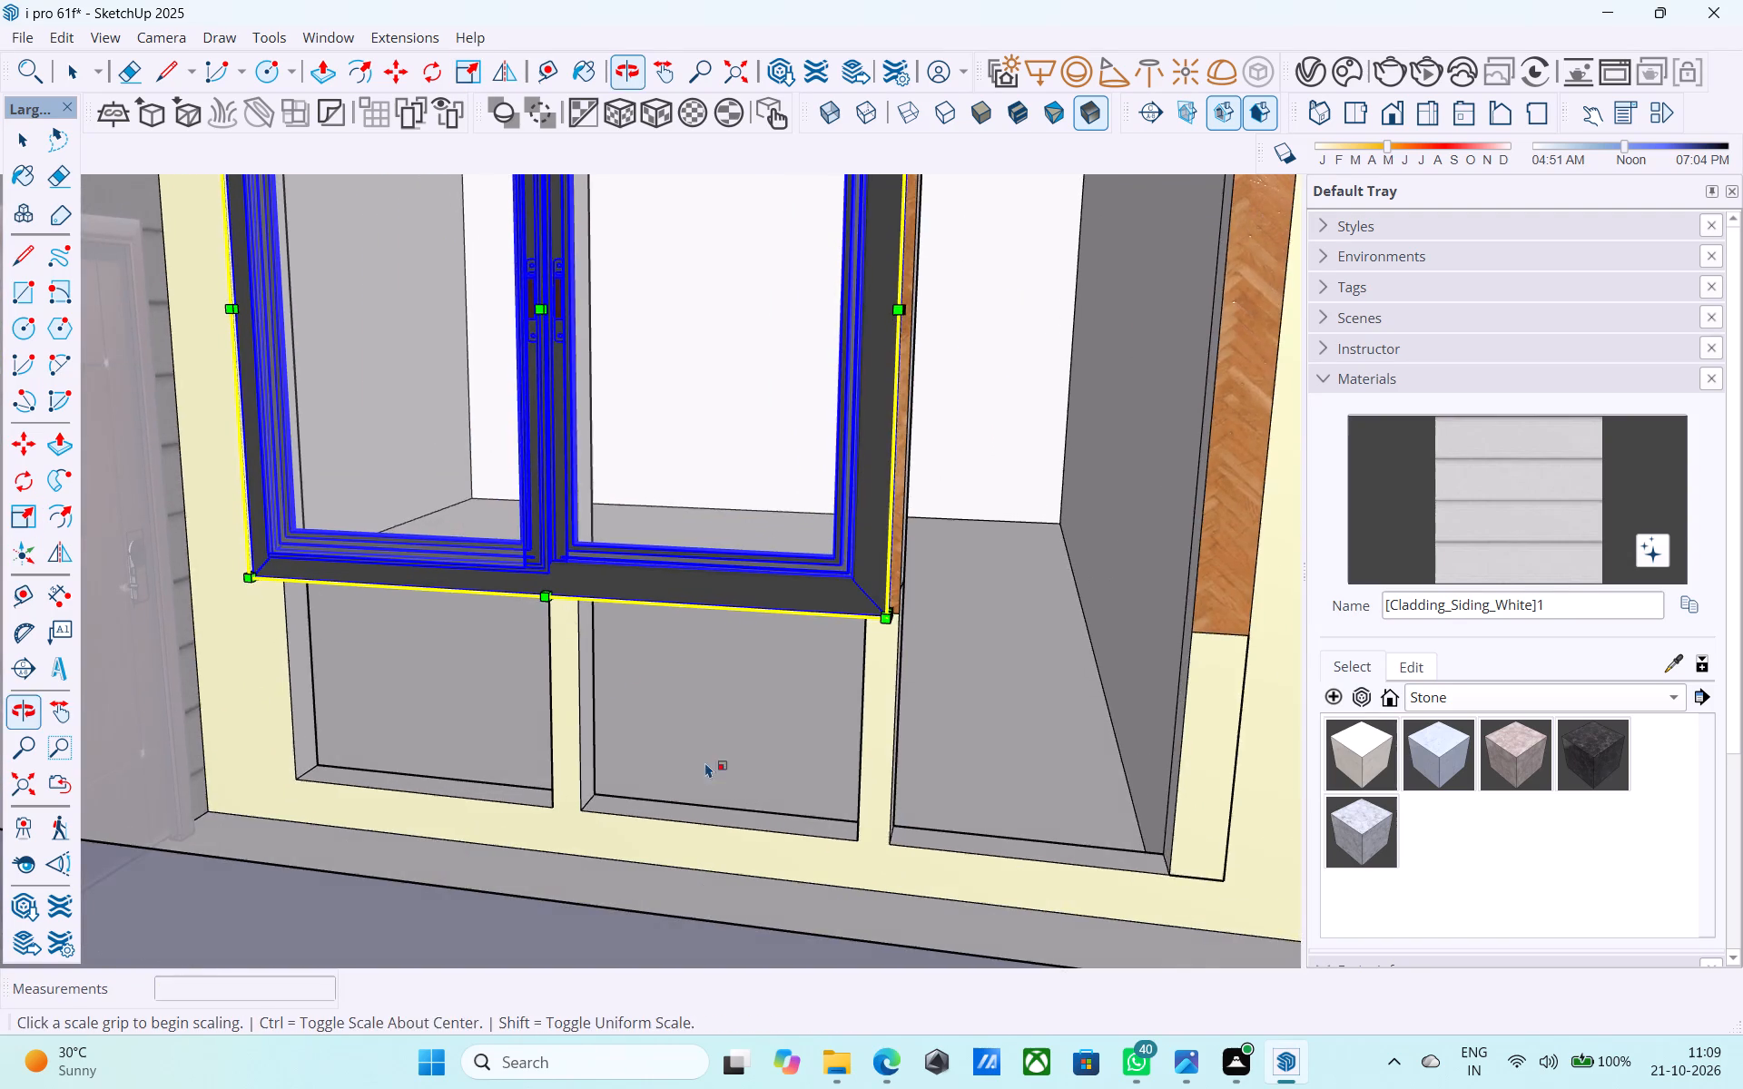
scroll(573, 614, "up", 4)
scroll(978, 836, "down", 1, "shift")
scroll(554, 558, "down", 2)
middle_click_drag(554, 559, 421, 488, "shift")
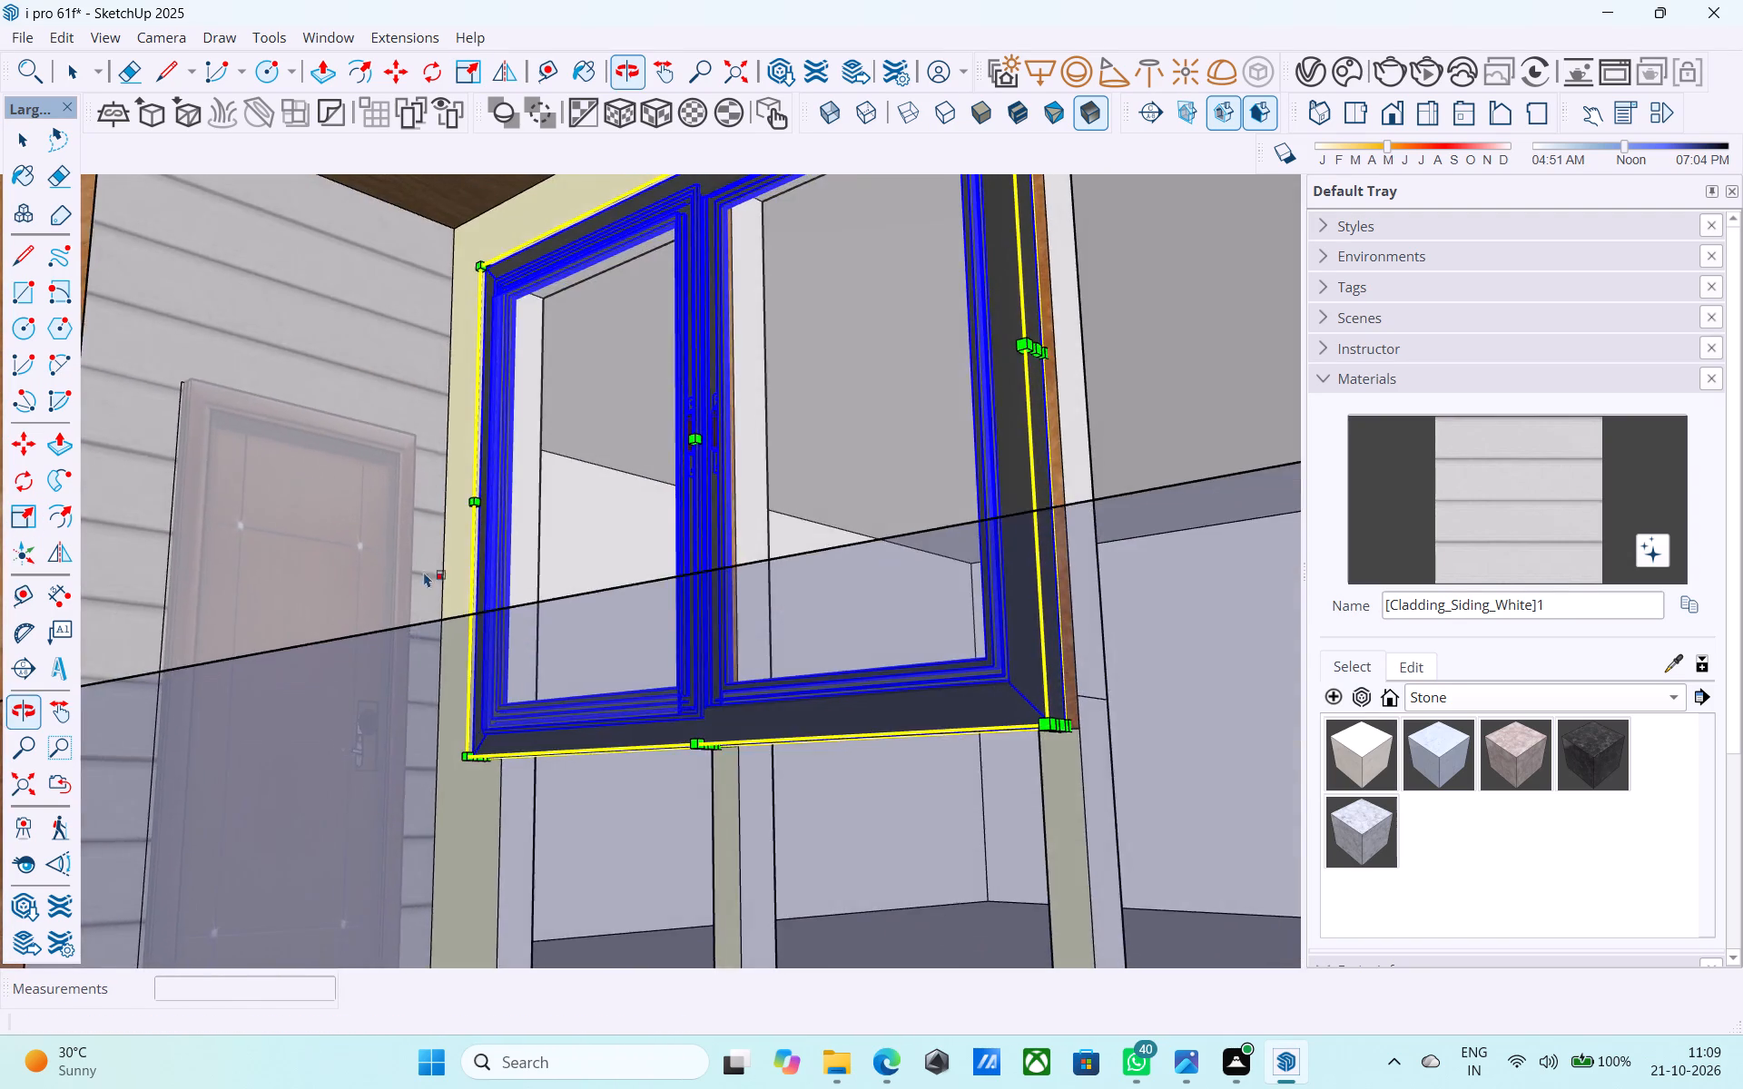
middle_click_drag(433, 608, 465, 758)
scroll(715, 816, "up", 6)
middle_click_drag(703, 819, 586, 651)
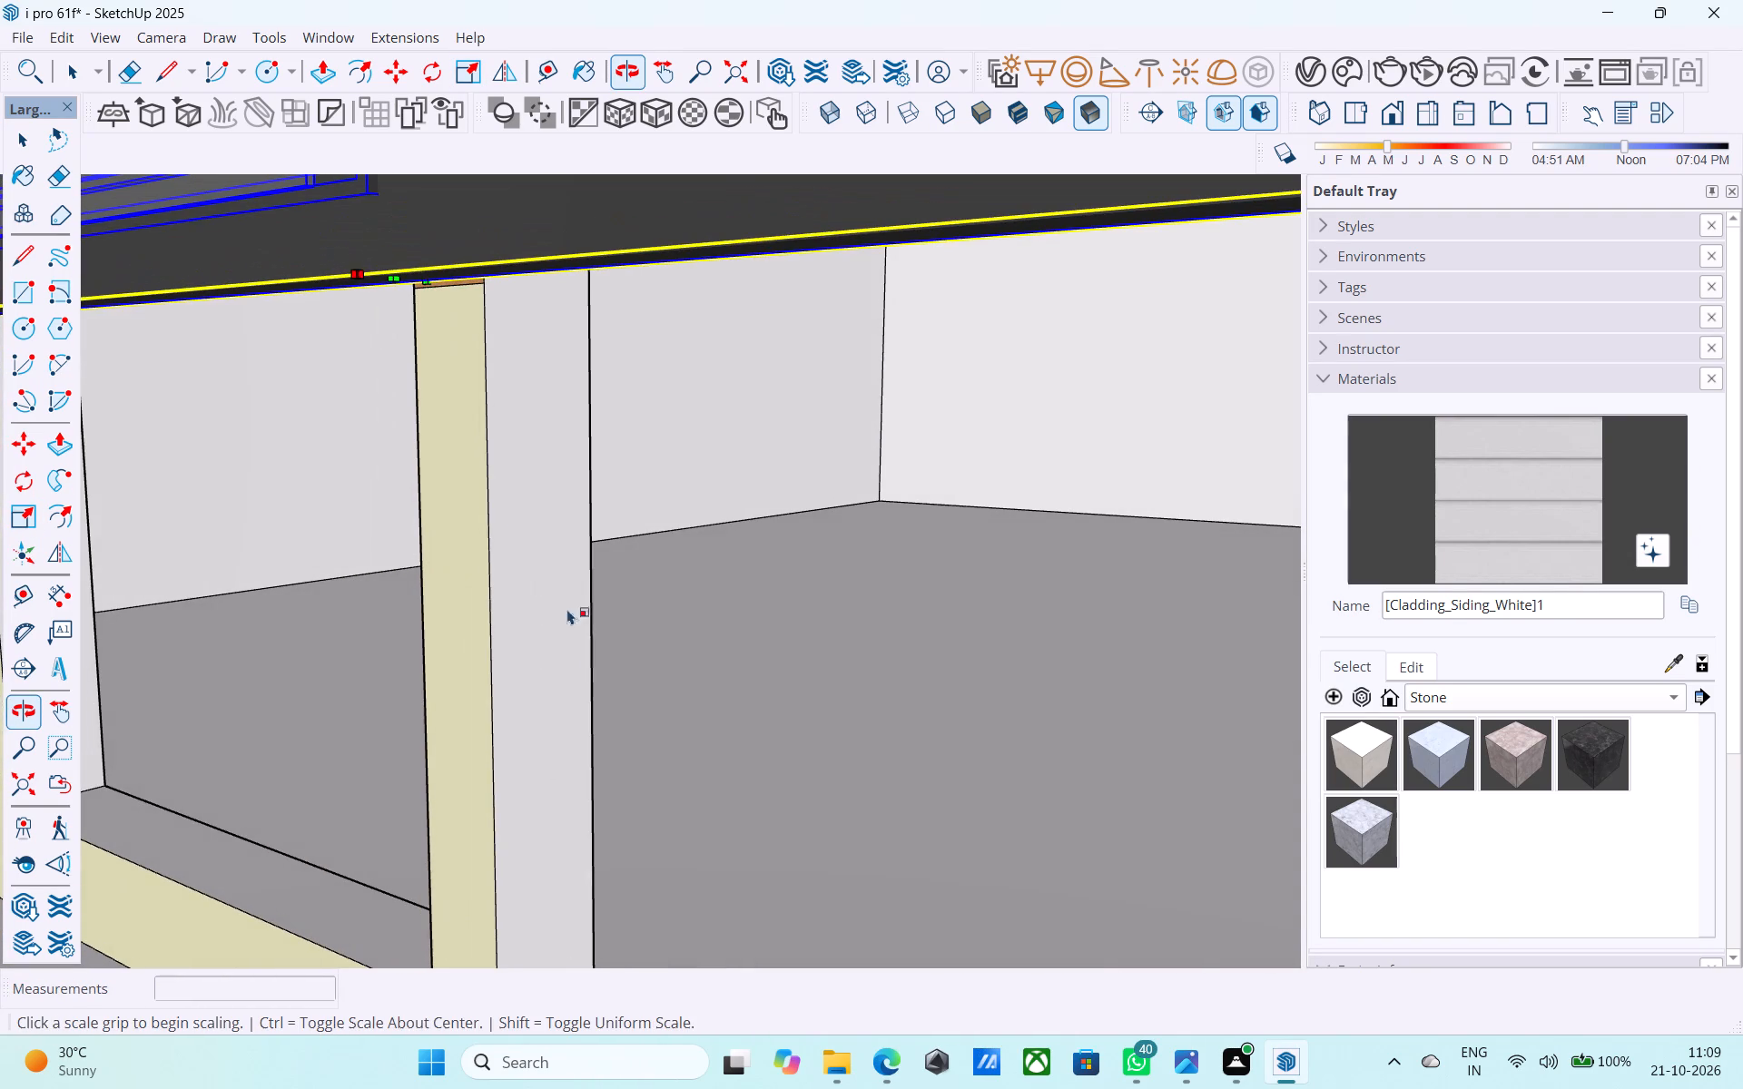
left_click(395, 283)
scroll(409, 455, "down", 3)
middle_click_drag(420, 501, 546, 818)
scroll(547, 819, "up", 1)
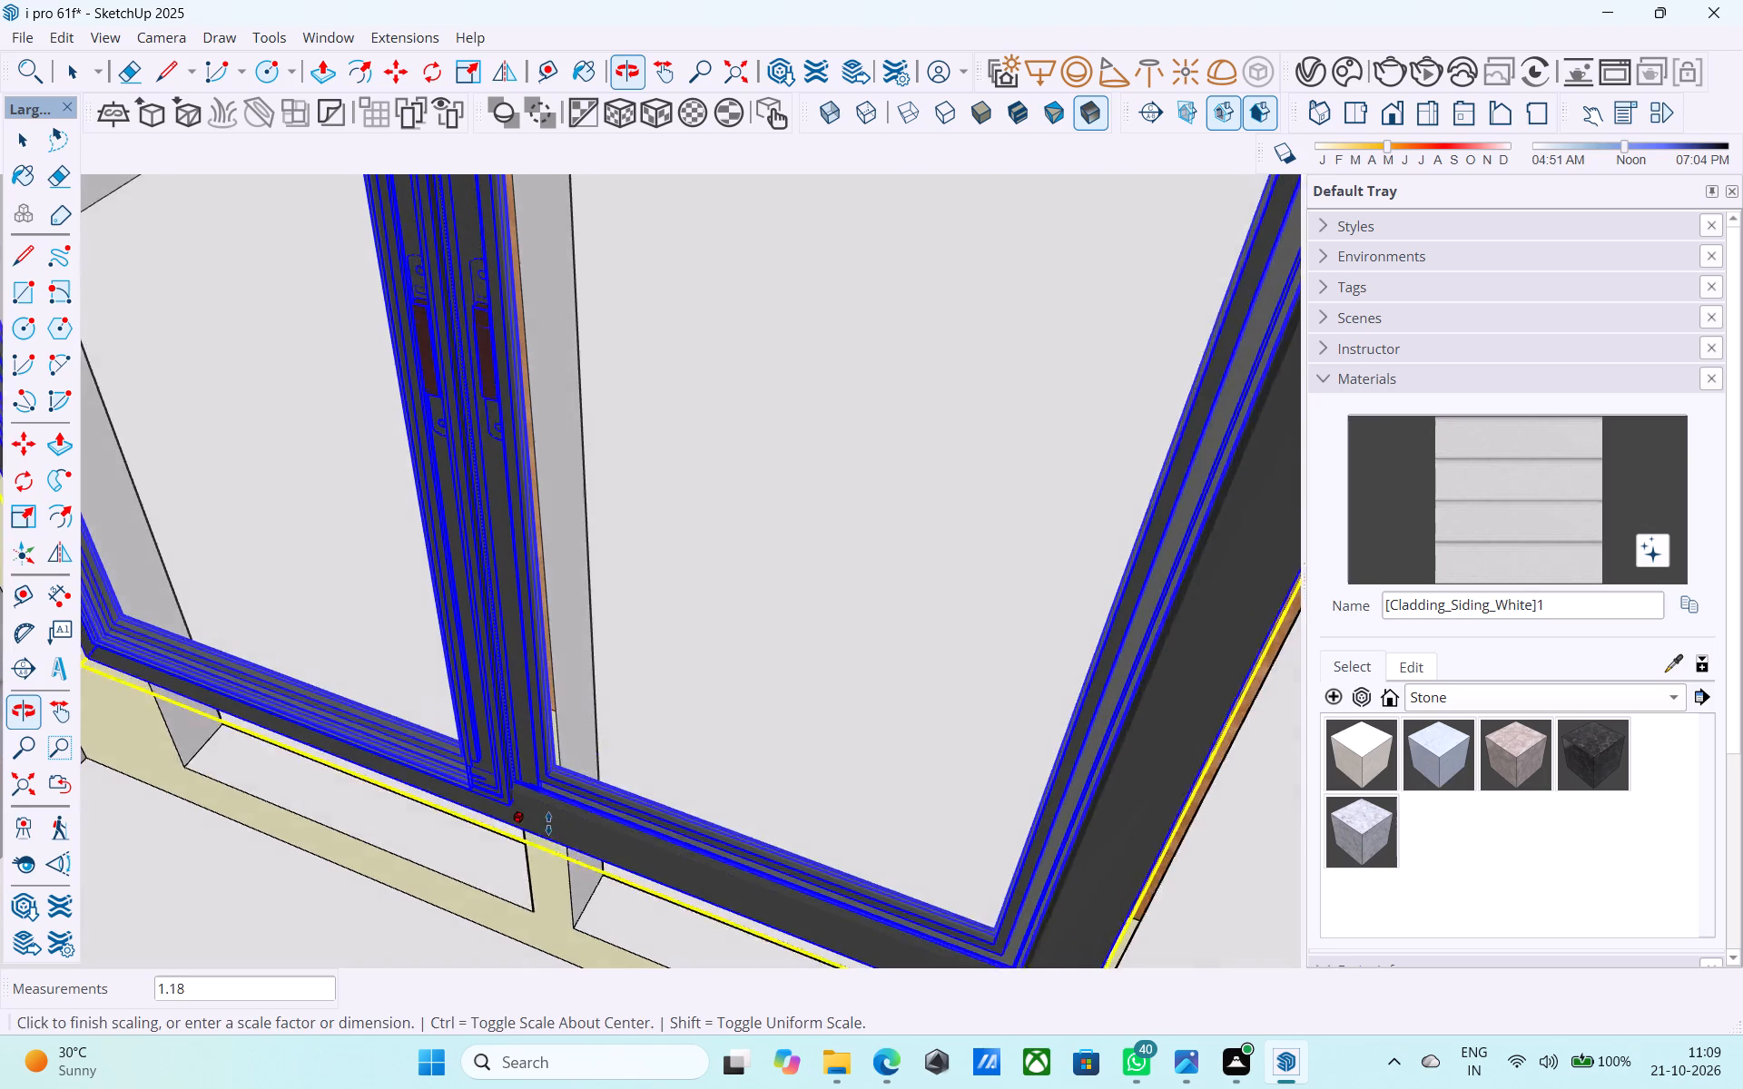
middle_click_drag(562, 898, 703, 582, "shift")
left_click(639, 741)
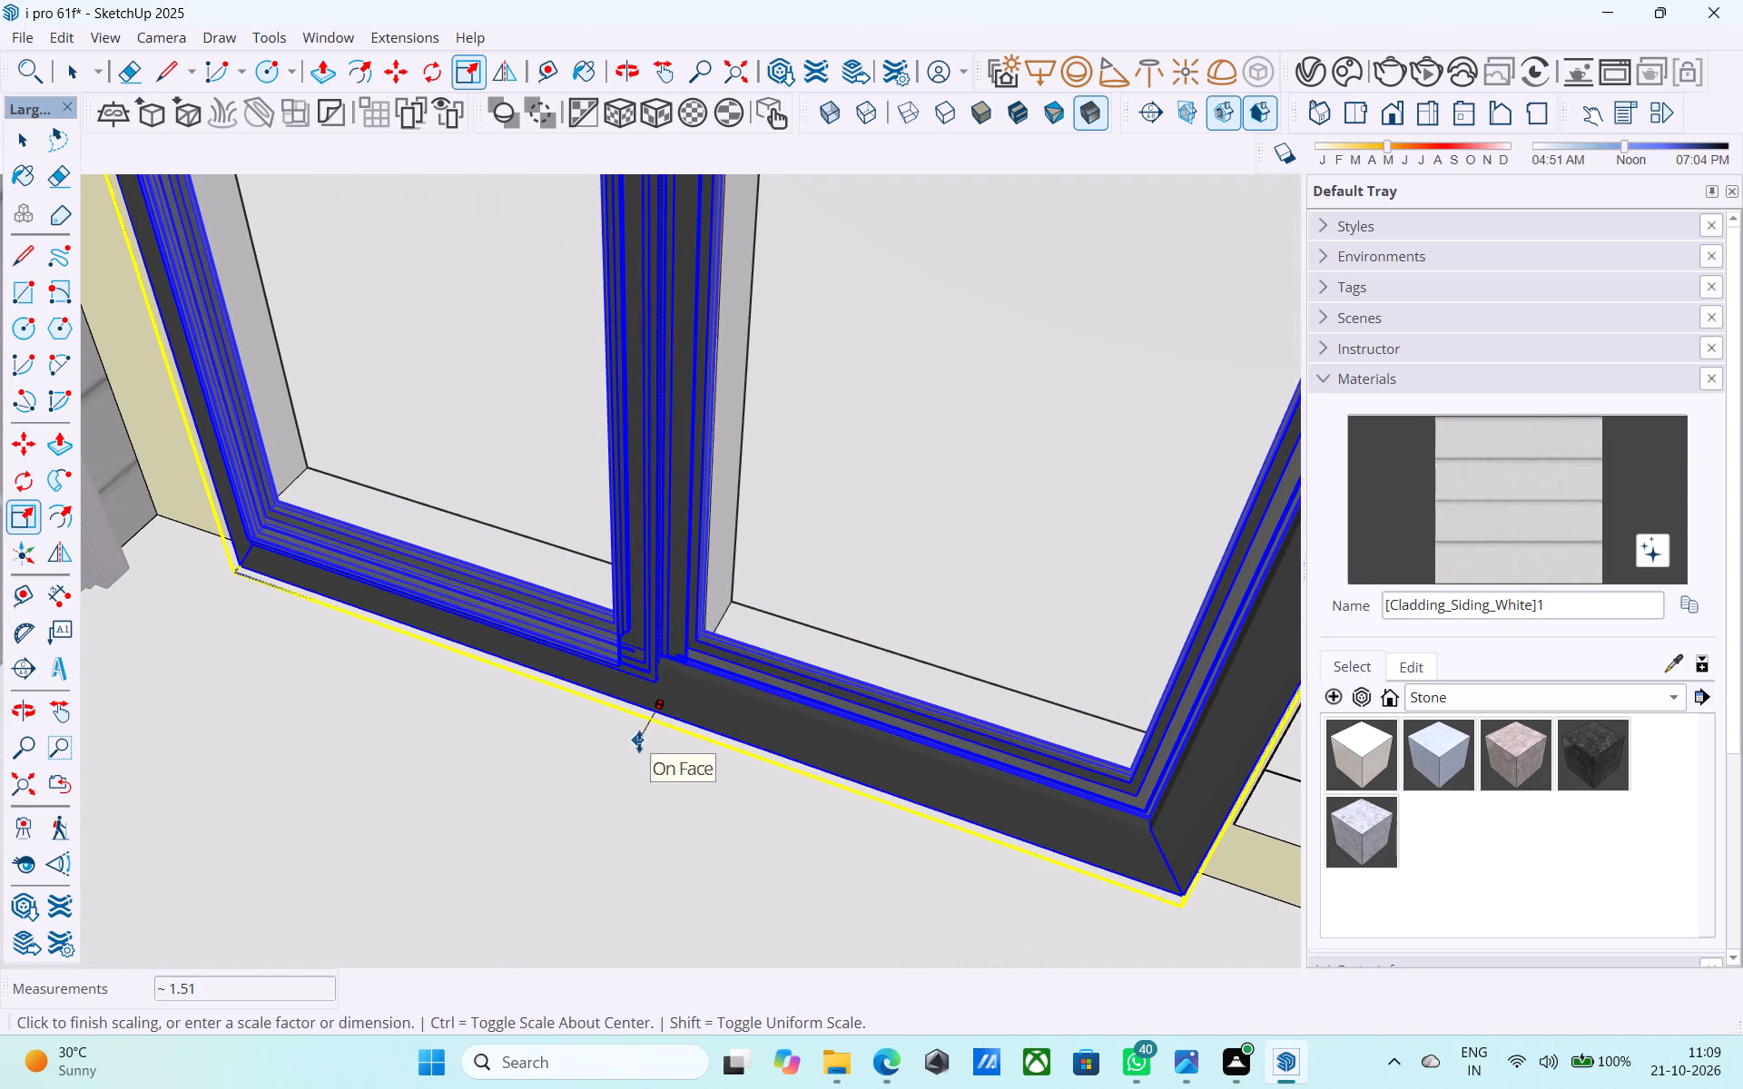
scroll(637, 734, "down", 5)
middle_click_drag(637, 734, 763, 476)
scroll(757, 468, "down", 7)
scroll(760, 480, "up", 1)
scroll(760, 480, "down", 5)
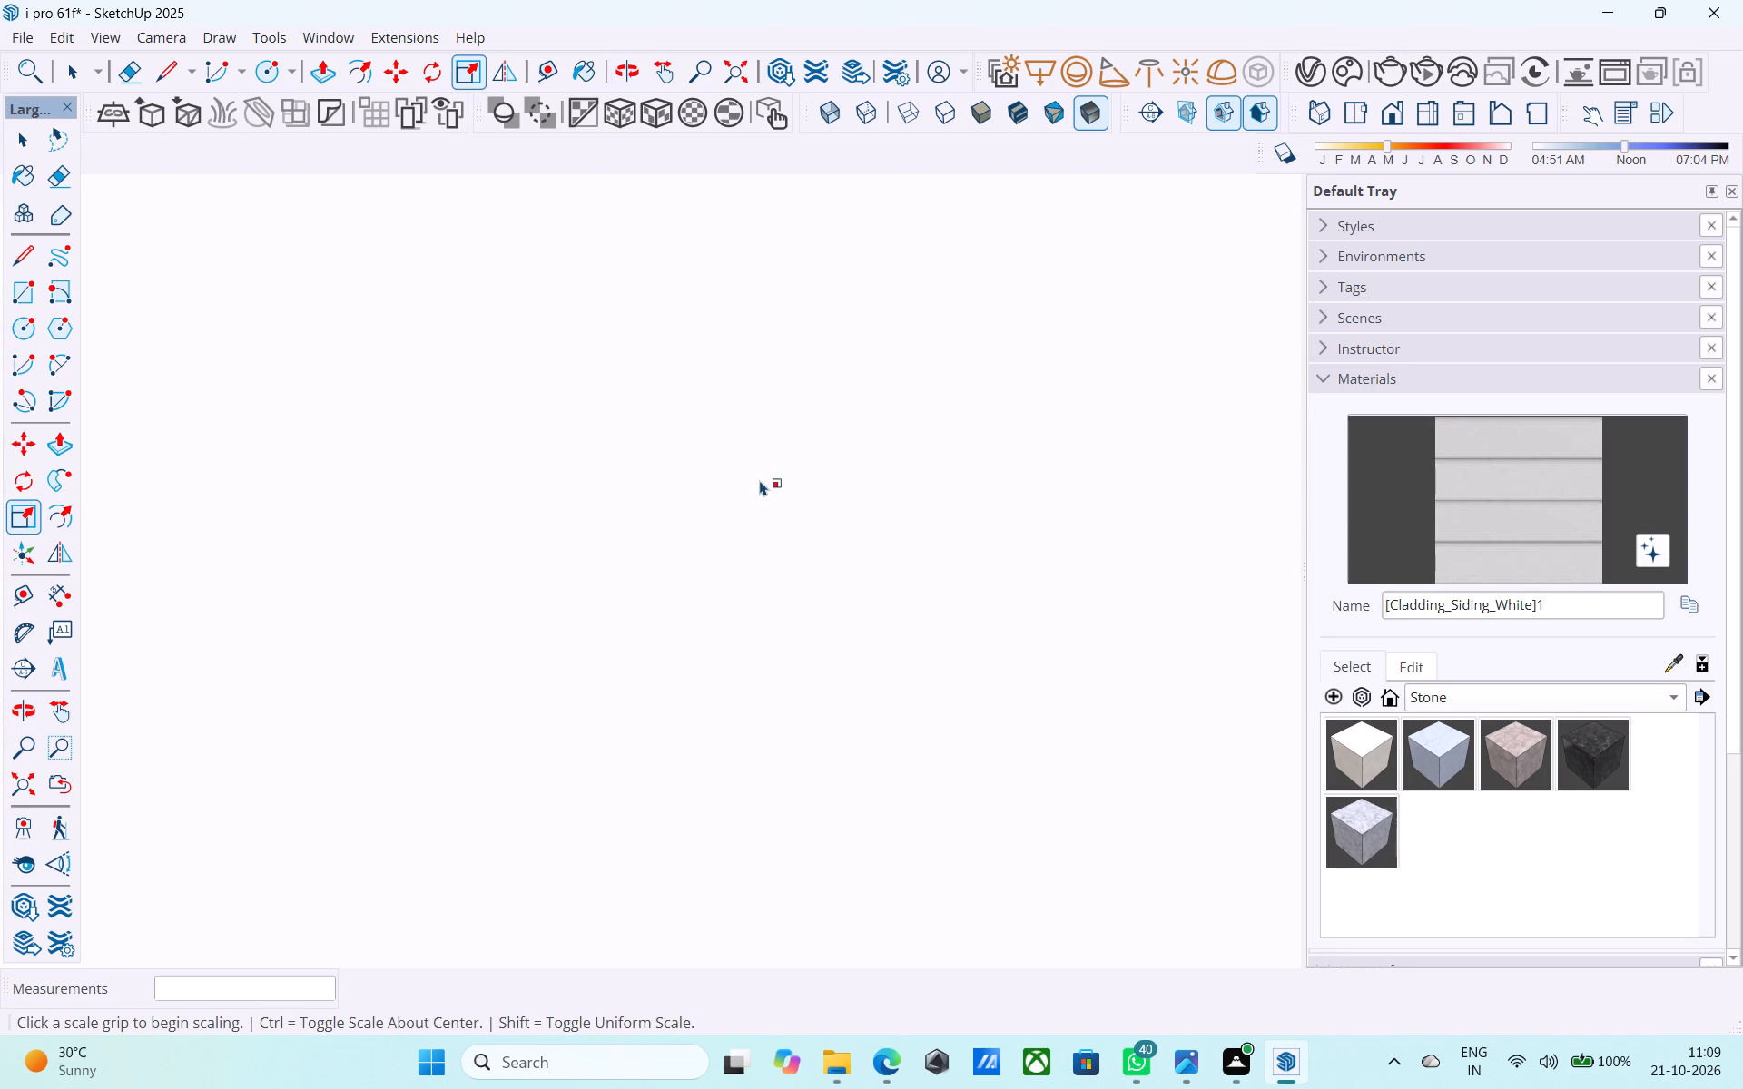
scroll(760, 480, "down", 9)
scroll(759, 493, "up", 2)
key("space")
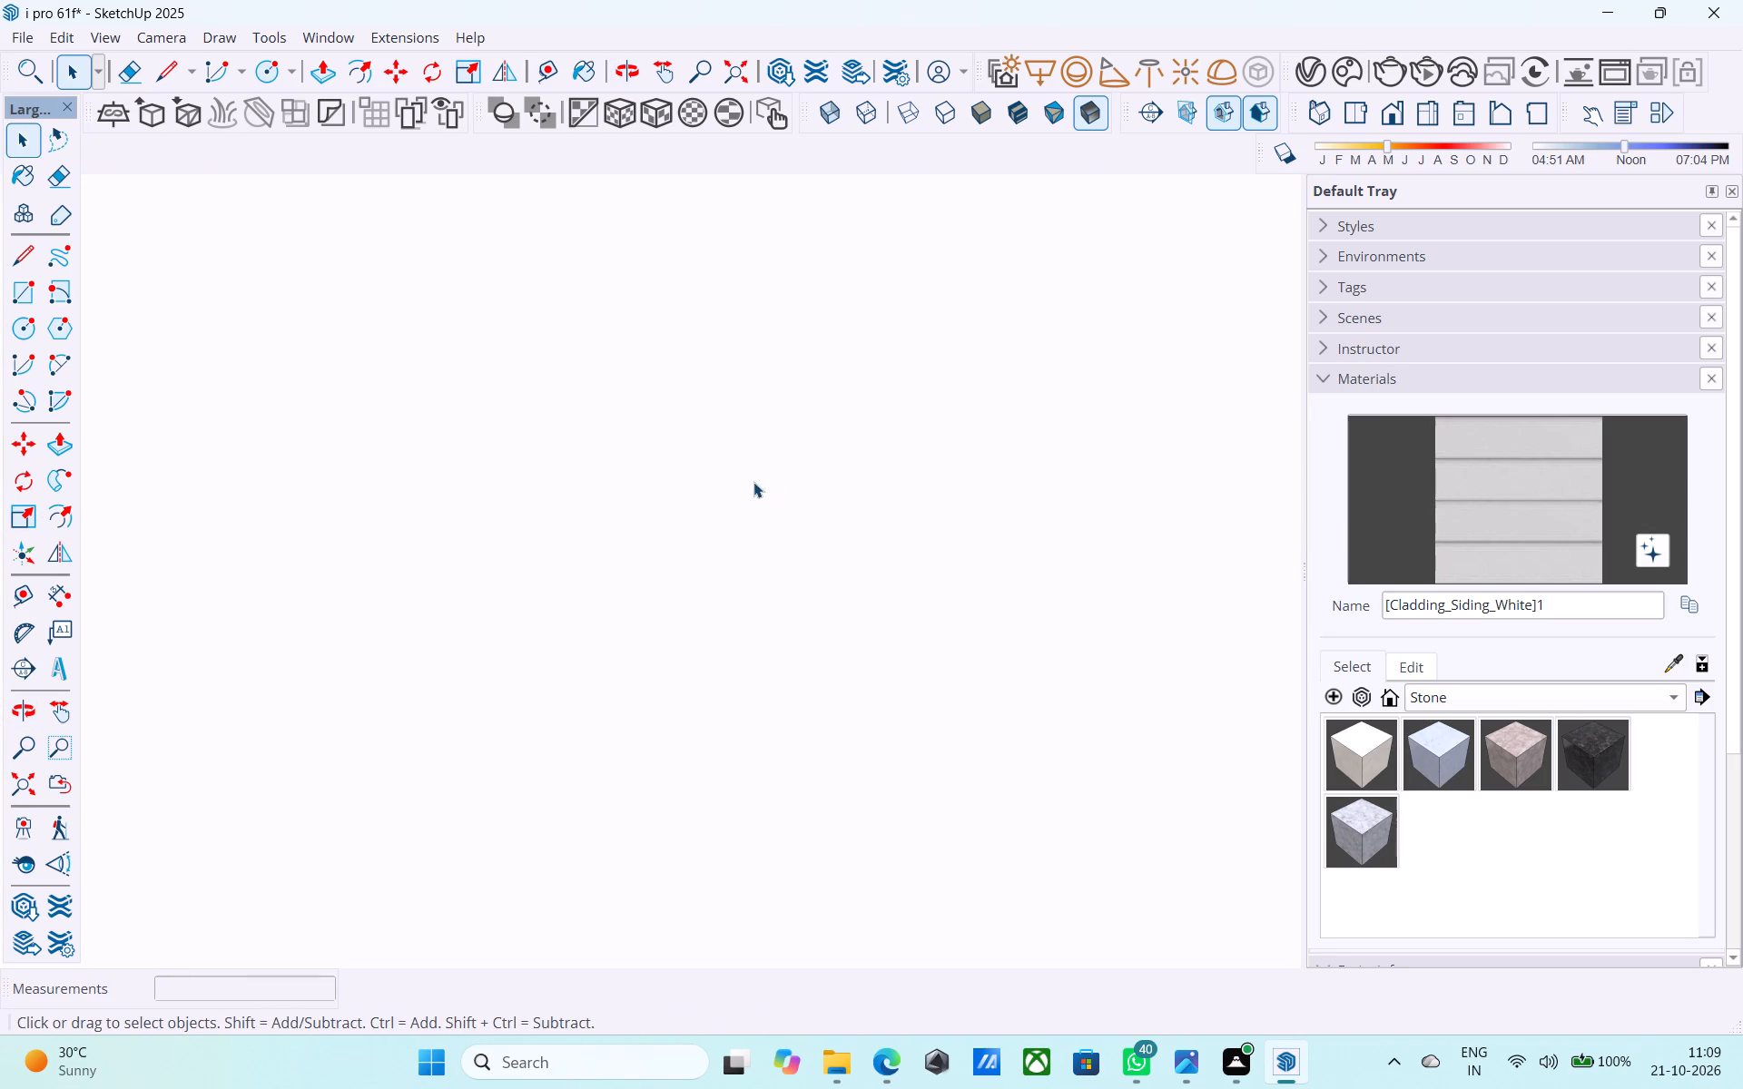
Move the upper balcony's black two-pane window sideways about 13' 6 13/16", clear of its openings and in front of the patterned panel.
scroll(753, 484, "down", 20)
scroll(753, 484, "down", 5)
scroll(763, 526, "up", 1)
scroll(763, 526, "down", 13)
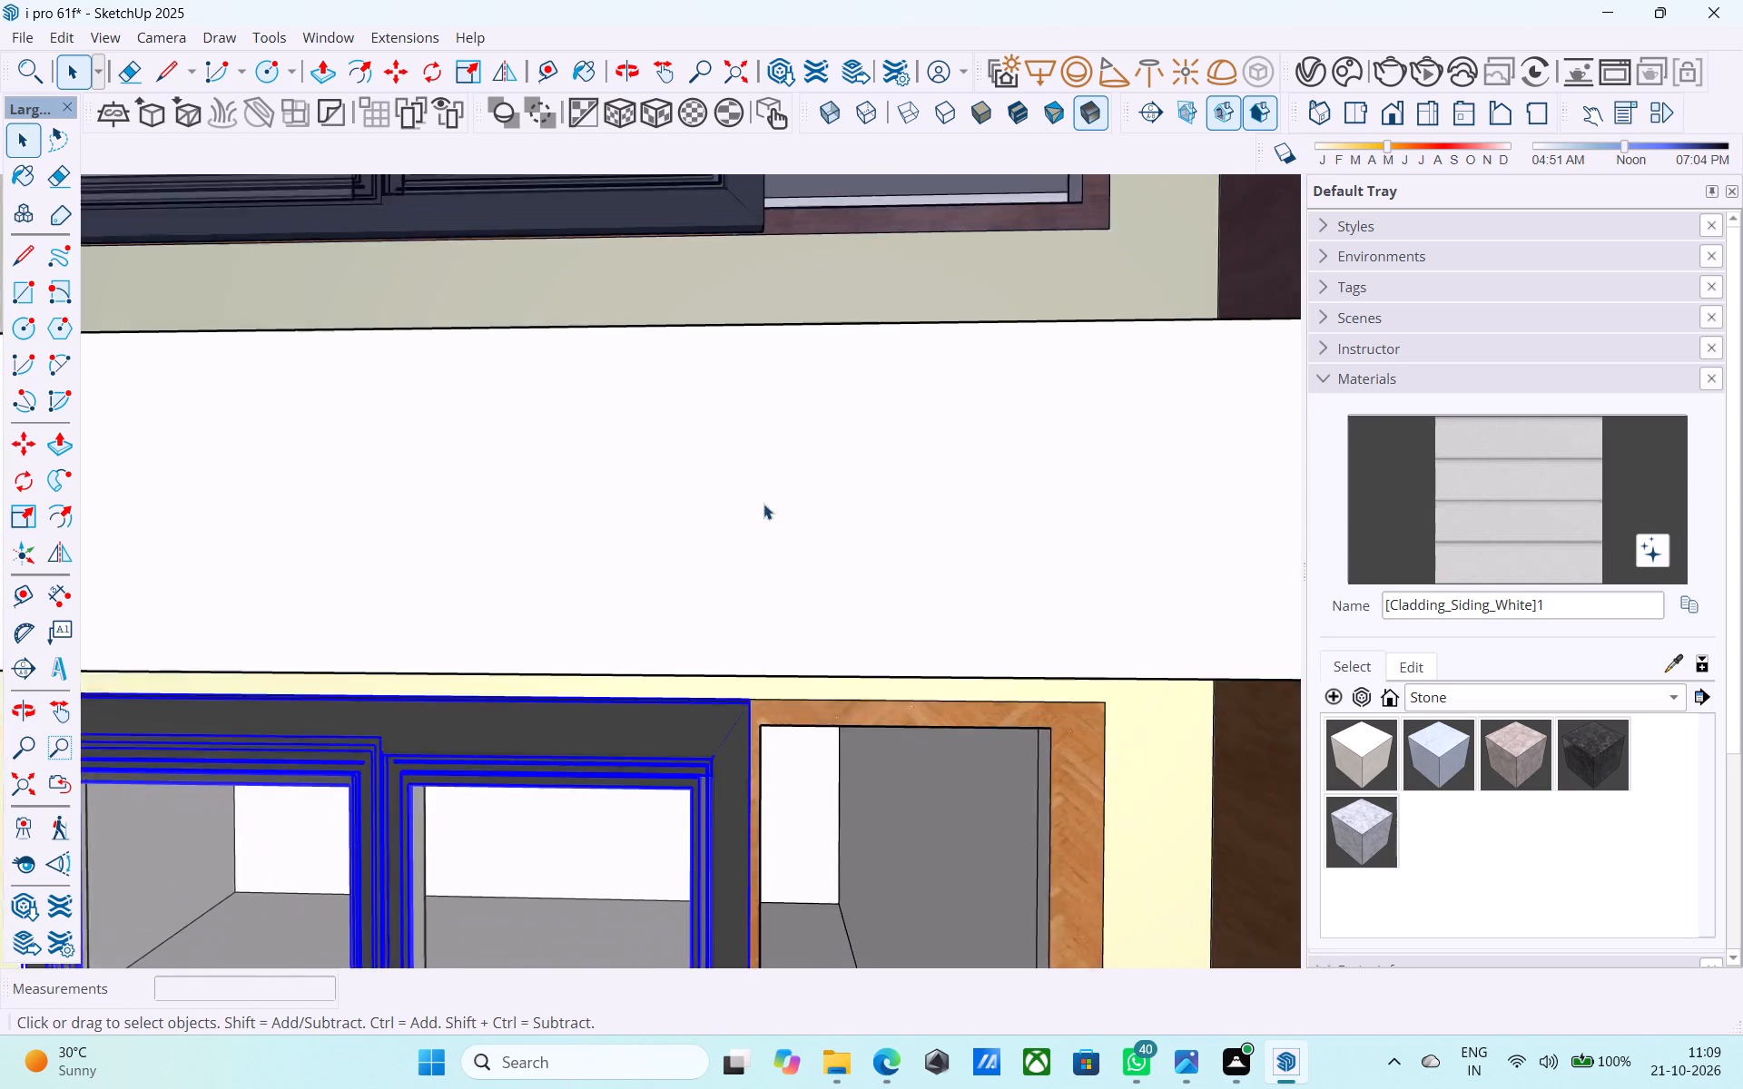
scroll(763, 504, "down", 10)
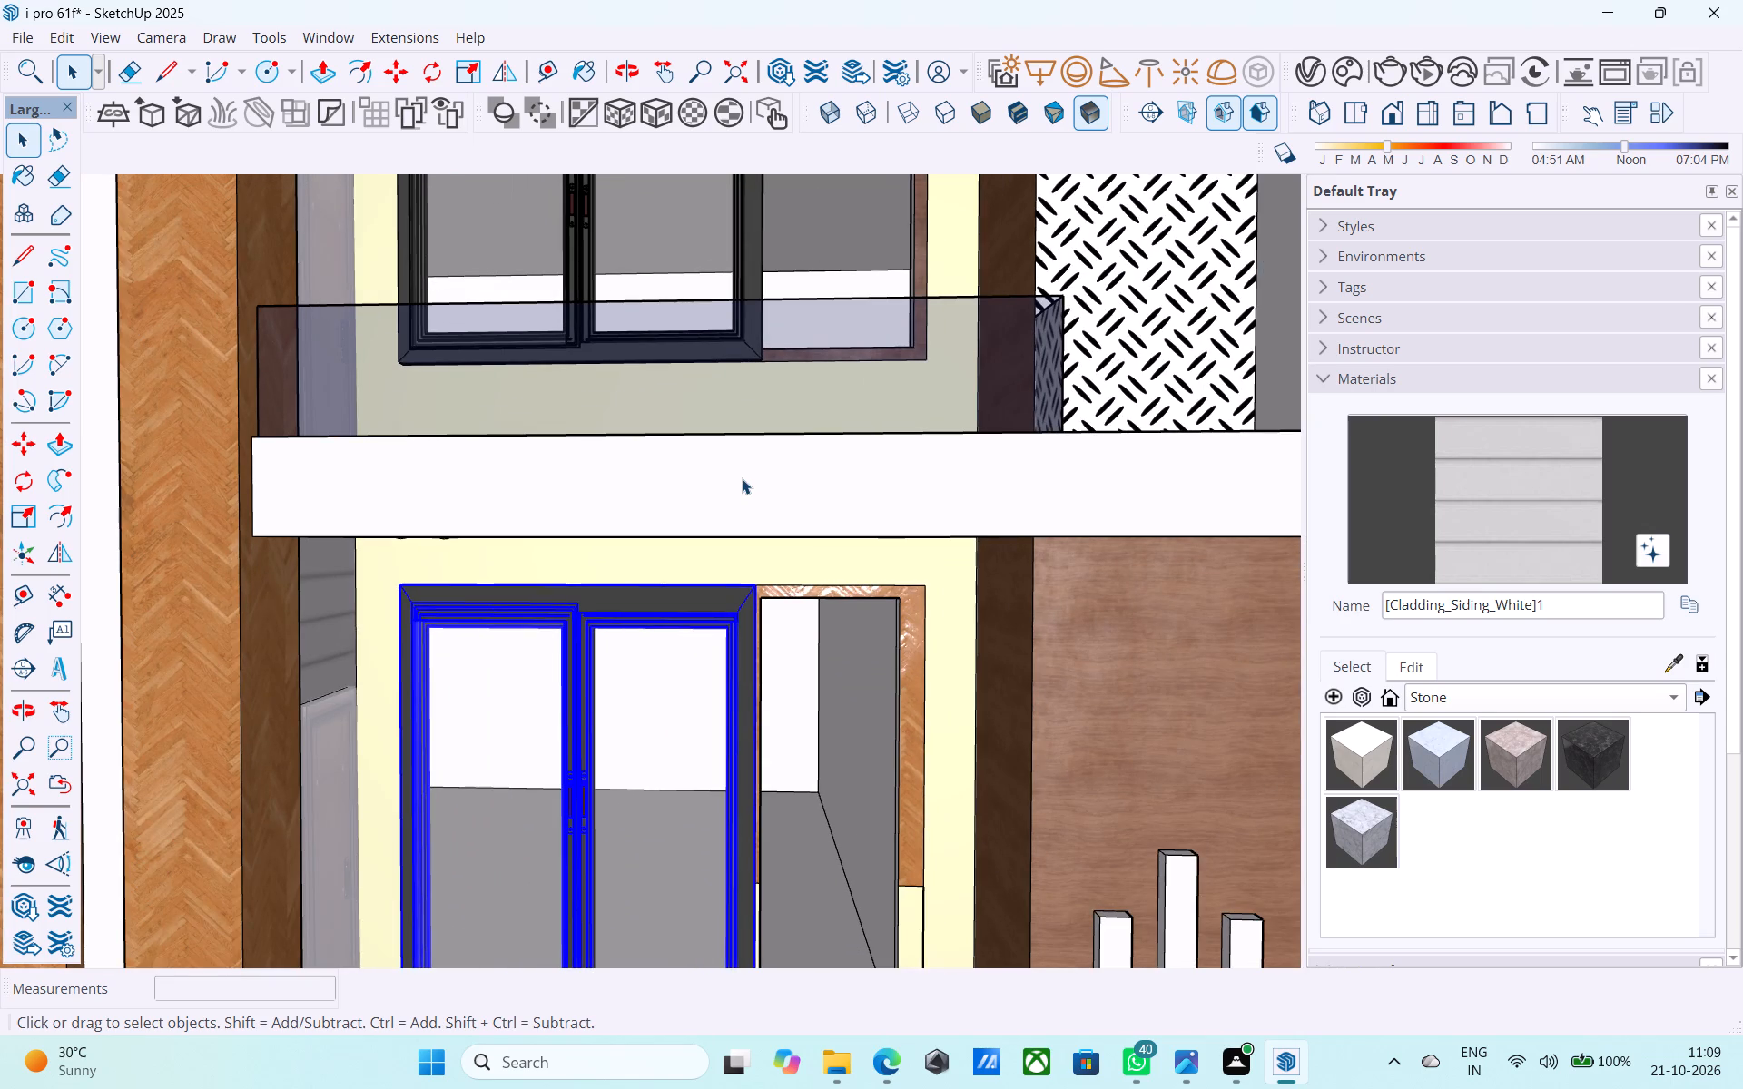
scroll(742, 478, "down", 5)
middle_click_drag(741, 478, 675, 633)
scroll(654, 613, "down", 5)
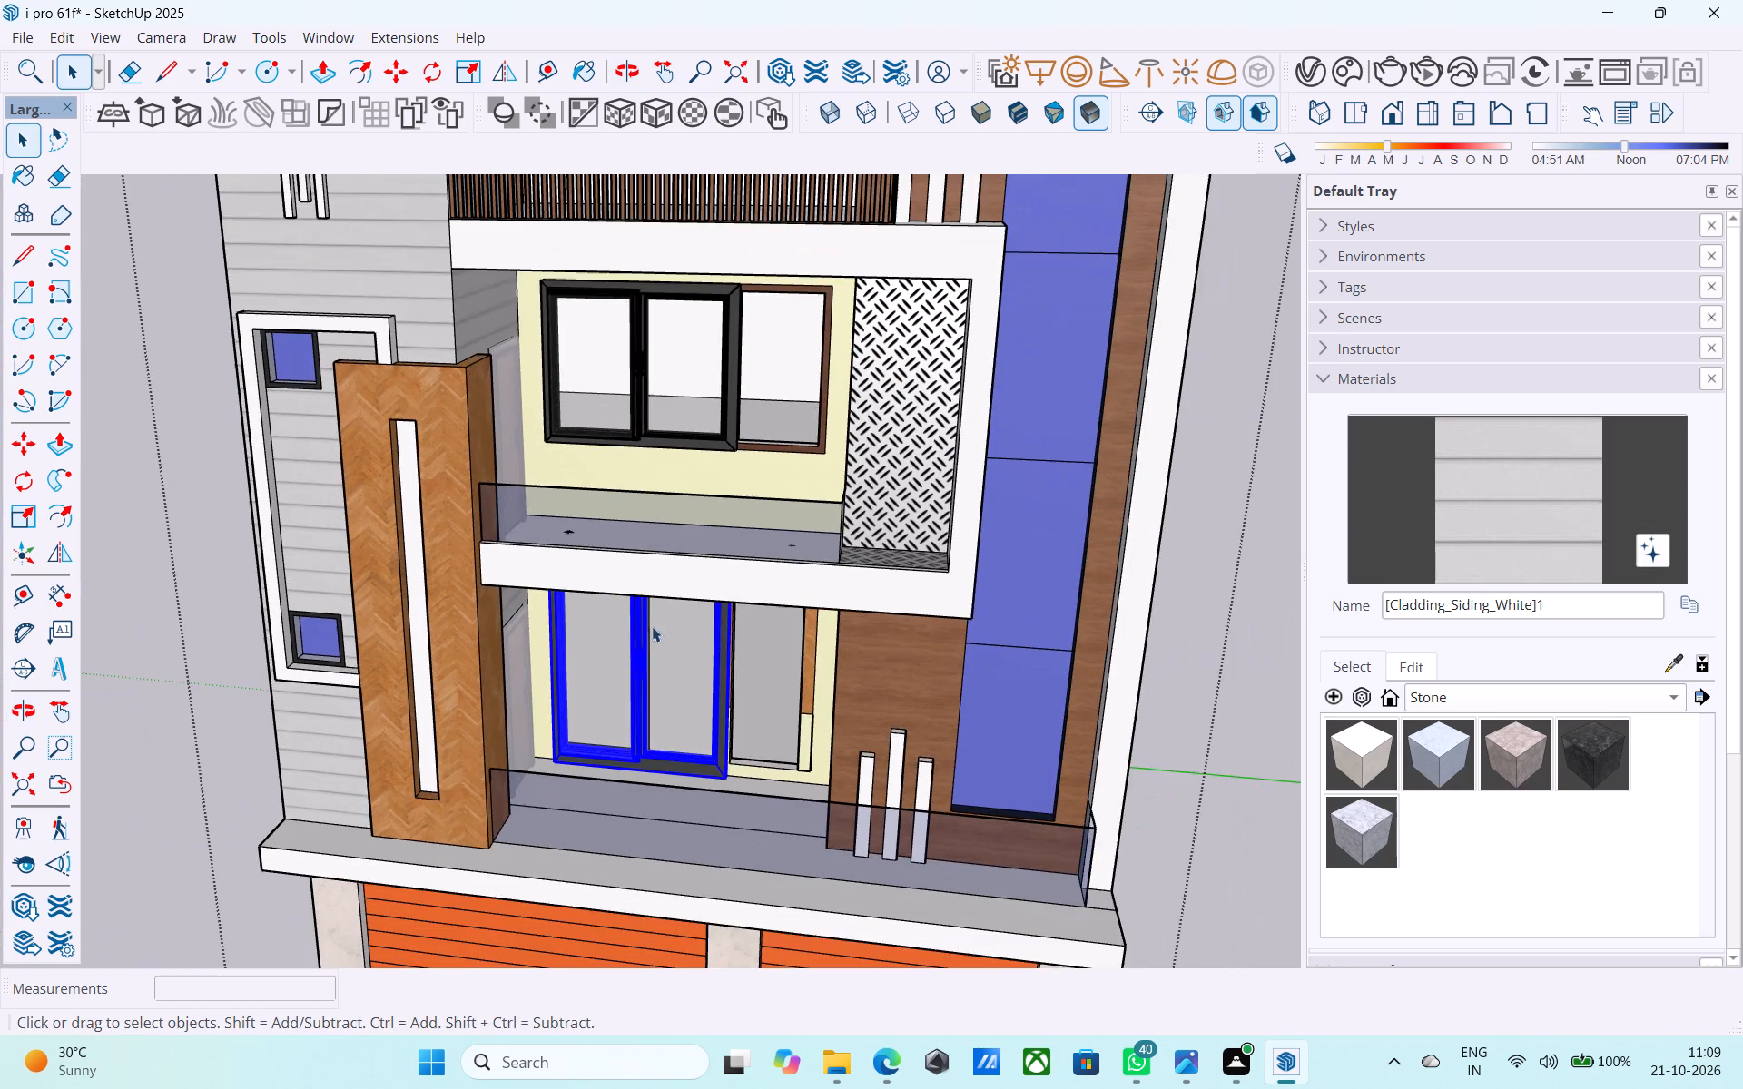
middle_click_drag(641, 446, 606, 419)
scroll(606, 419, "up", 5)
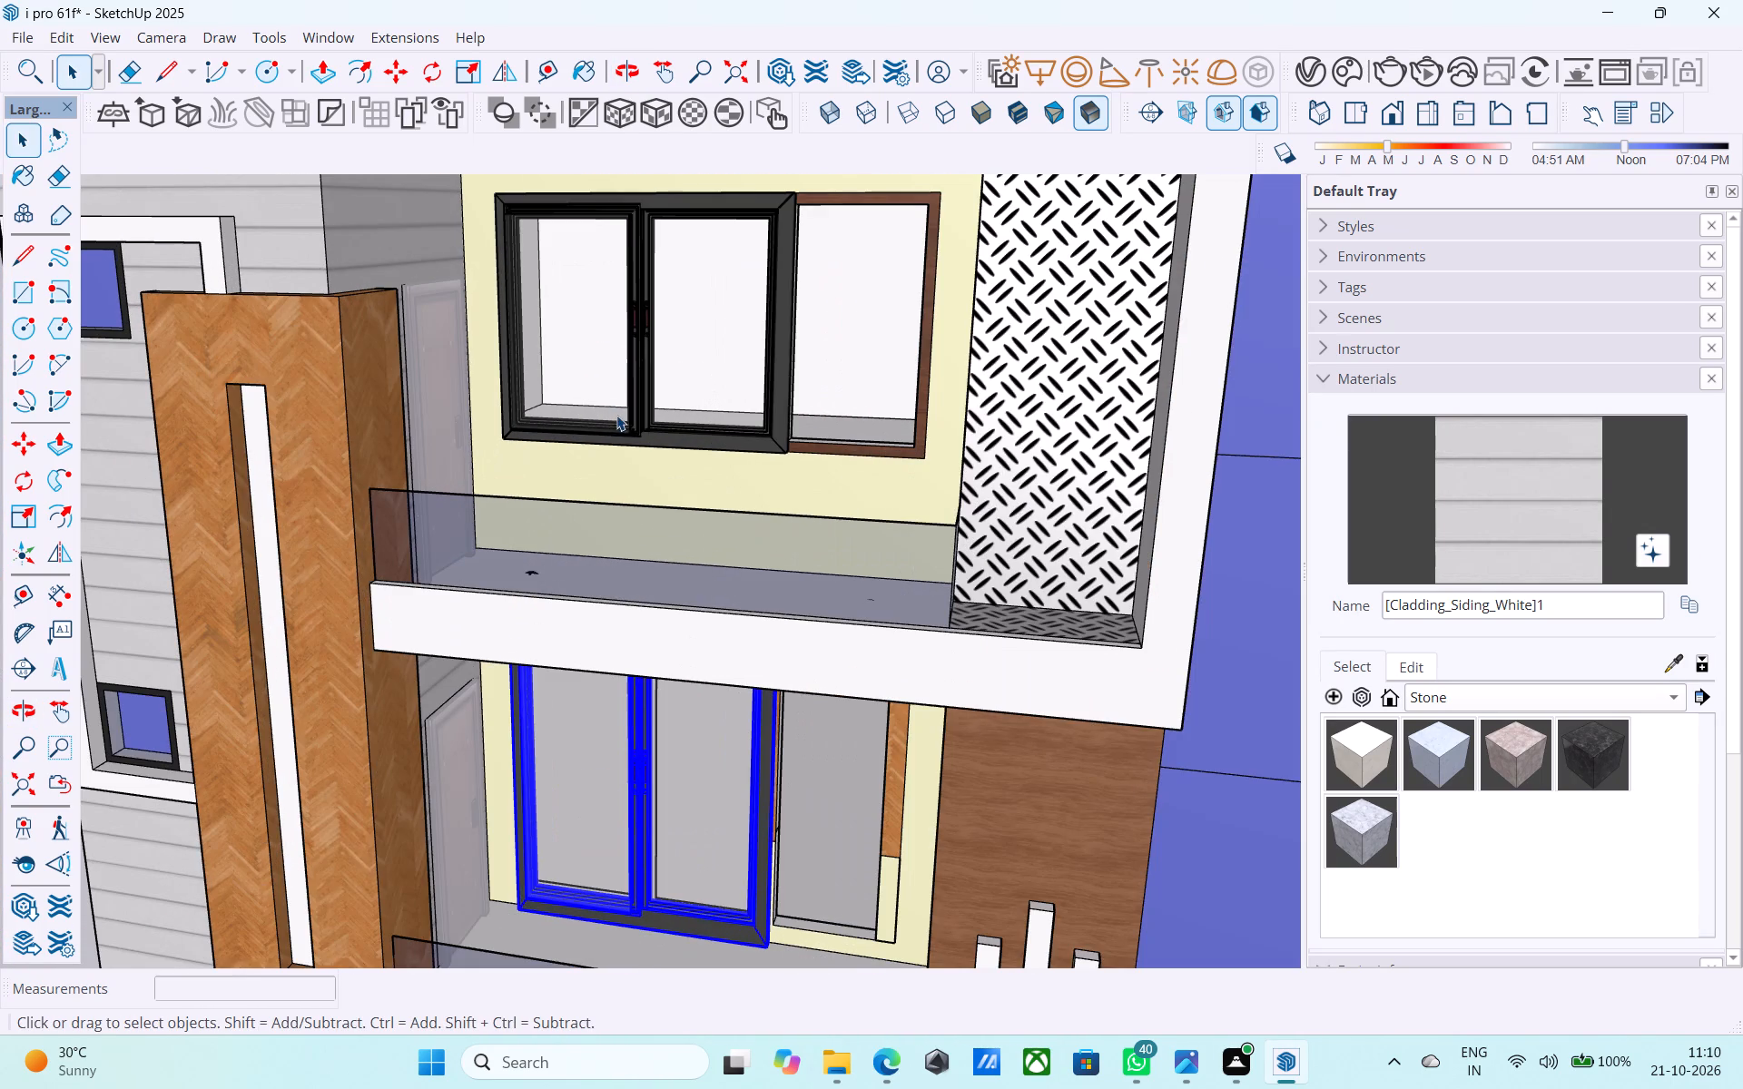
left_click(626, 422)
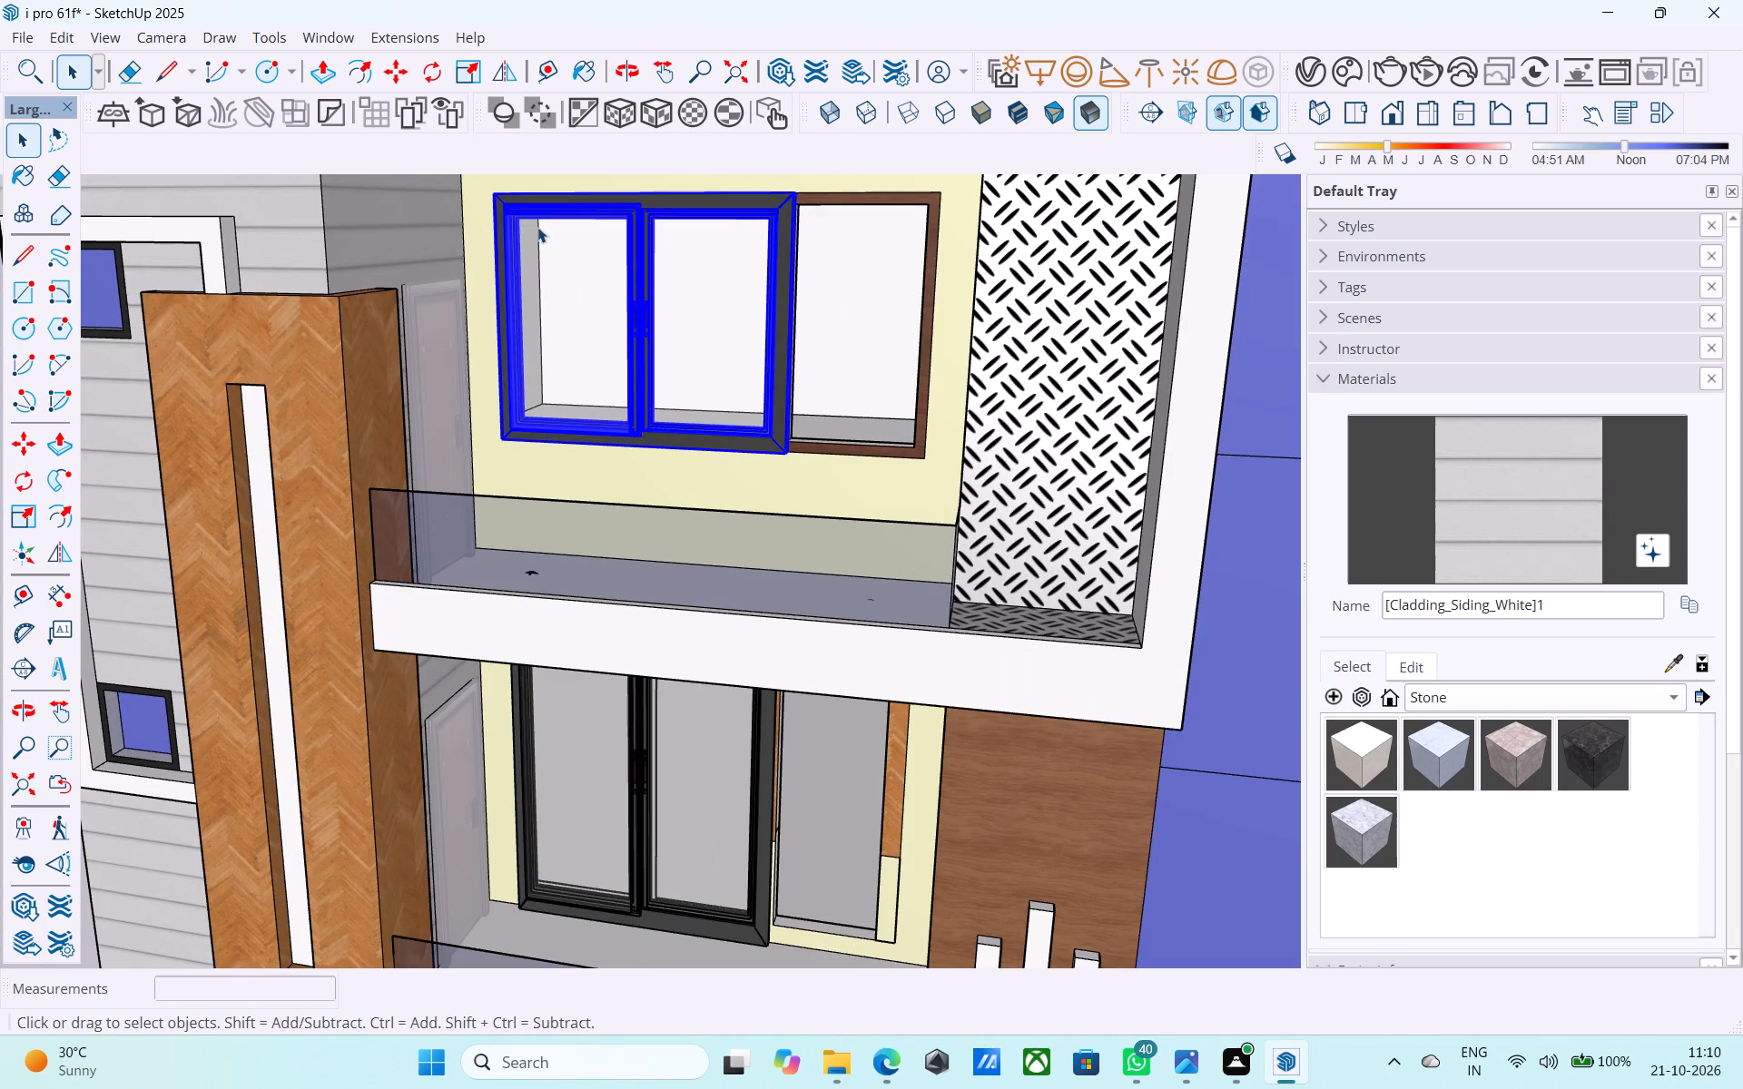
left_click(406, 68)
left_click(708, 442)
scroll(863, 483, "down", 6)
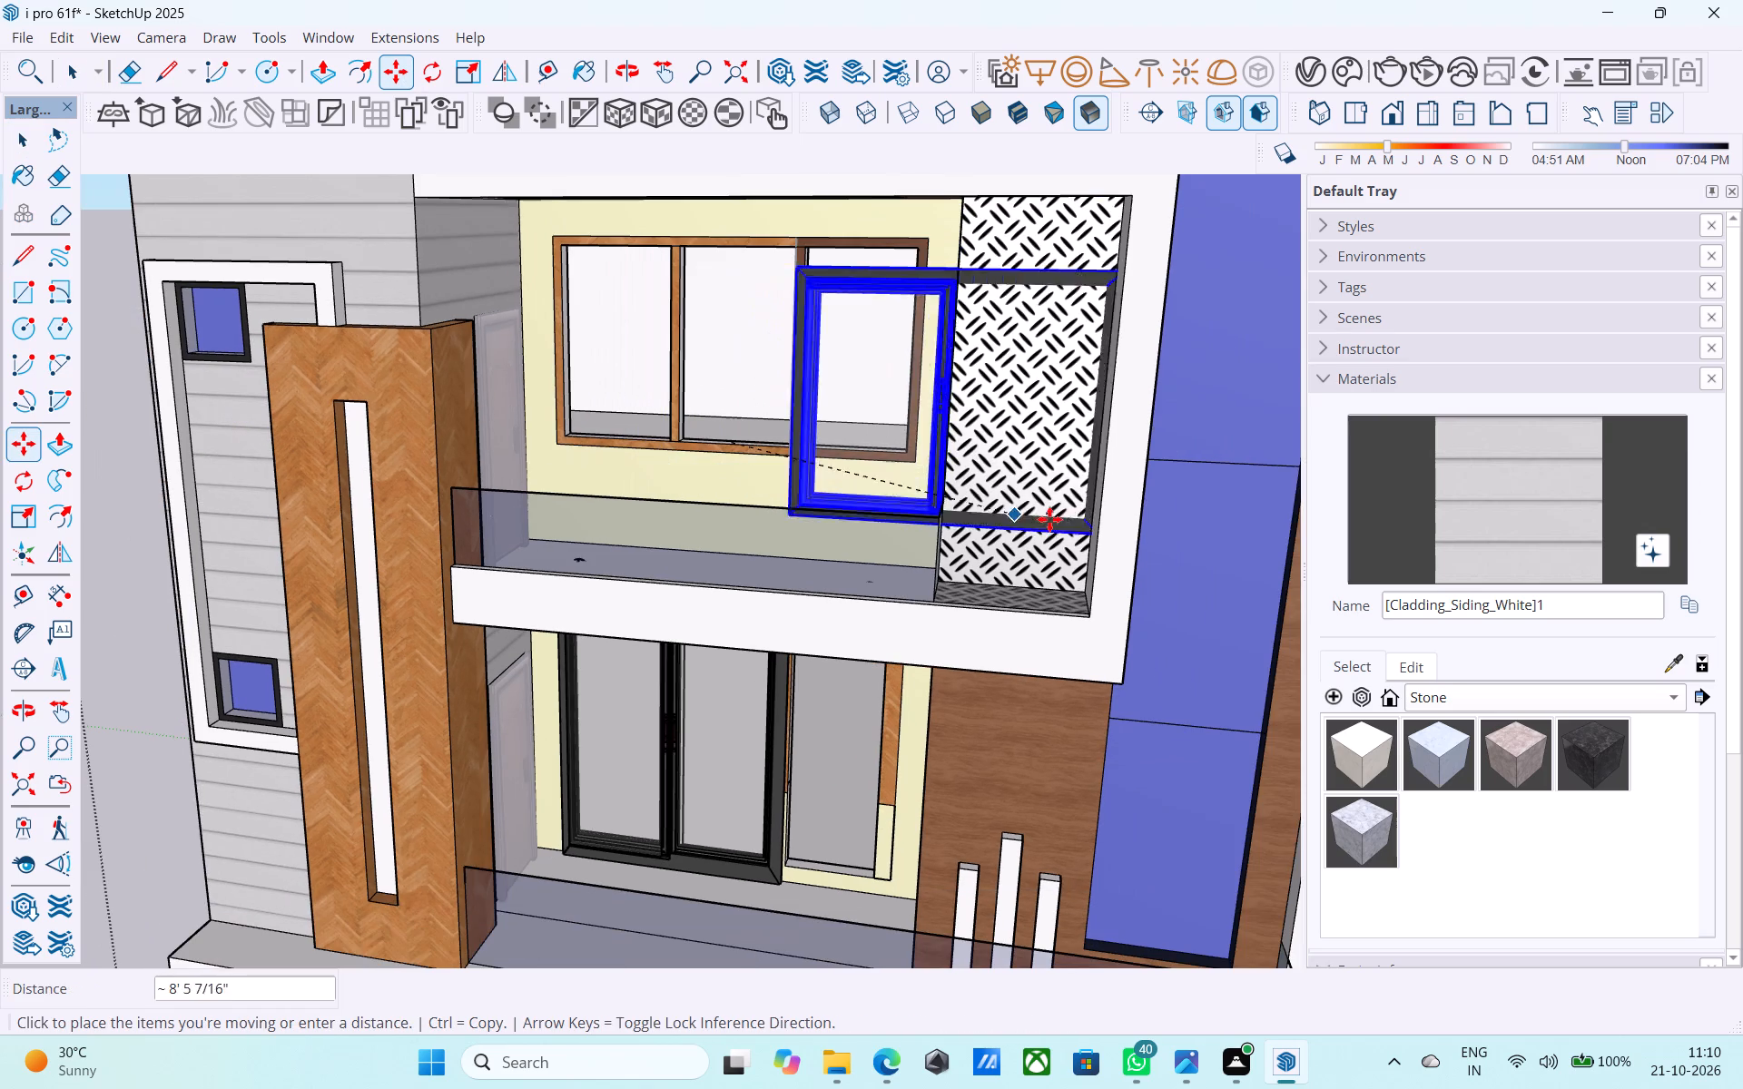
left_click(1201, 528)
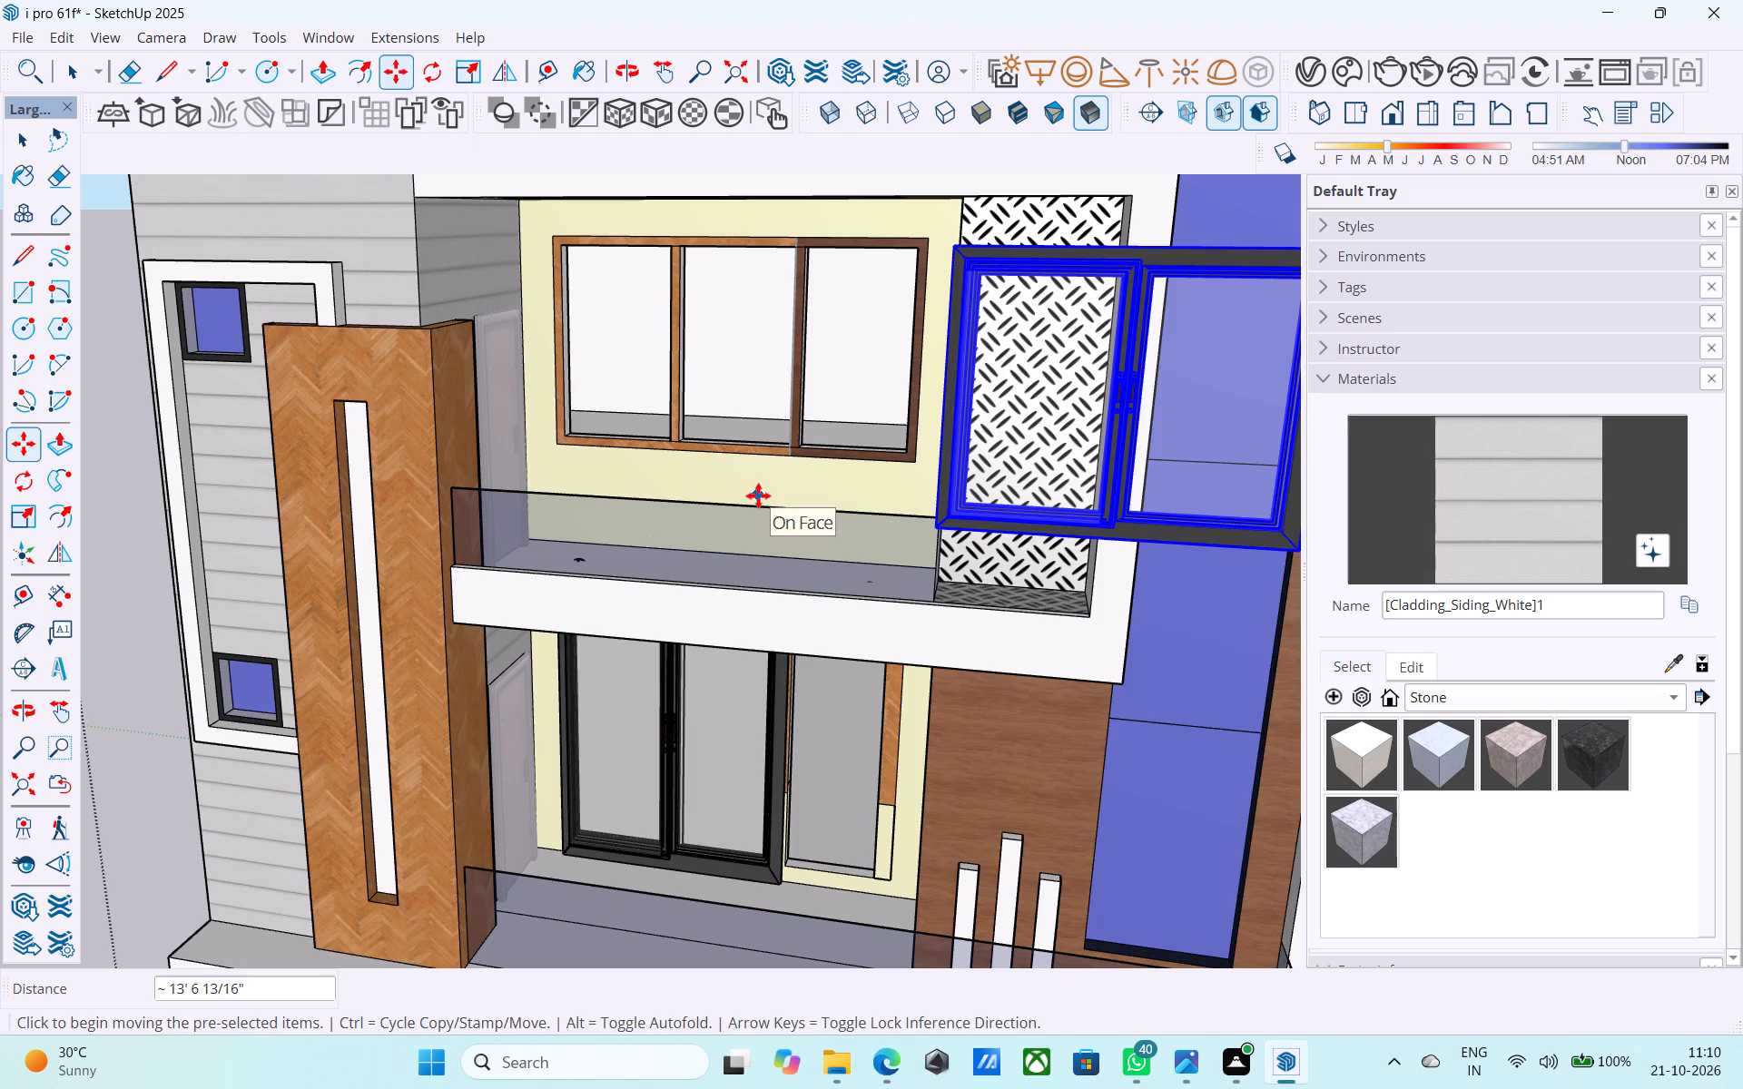
Push/Pull the first upper-balcony opening's sill down 3" through the wooden frame, and lower it another 2.5'.
middle_click_drag(752, 488, 731, 464)
scroll(730, 437, "up", 4)
middle_click_drag(697, 428, 667, 476)
middle_click_drag(649, 446, 743, 601)
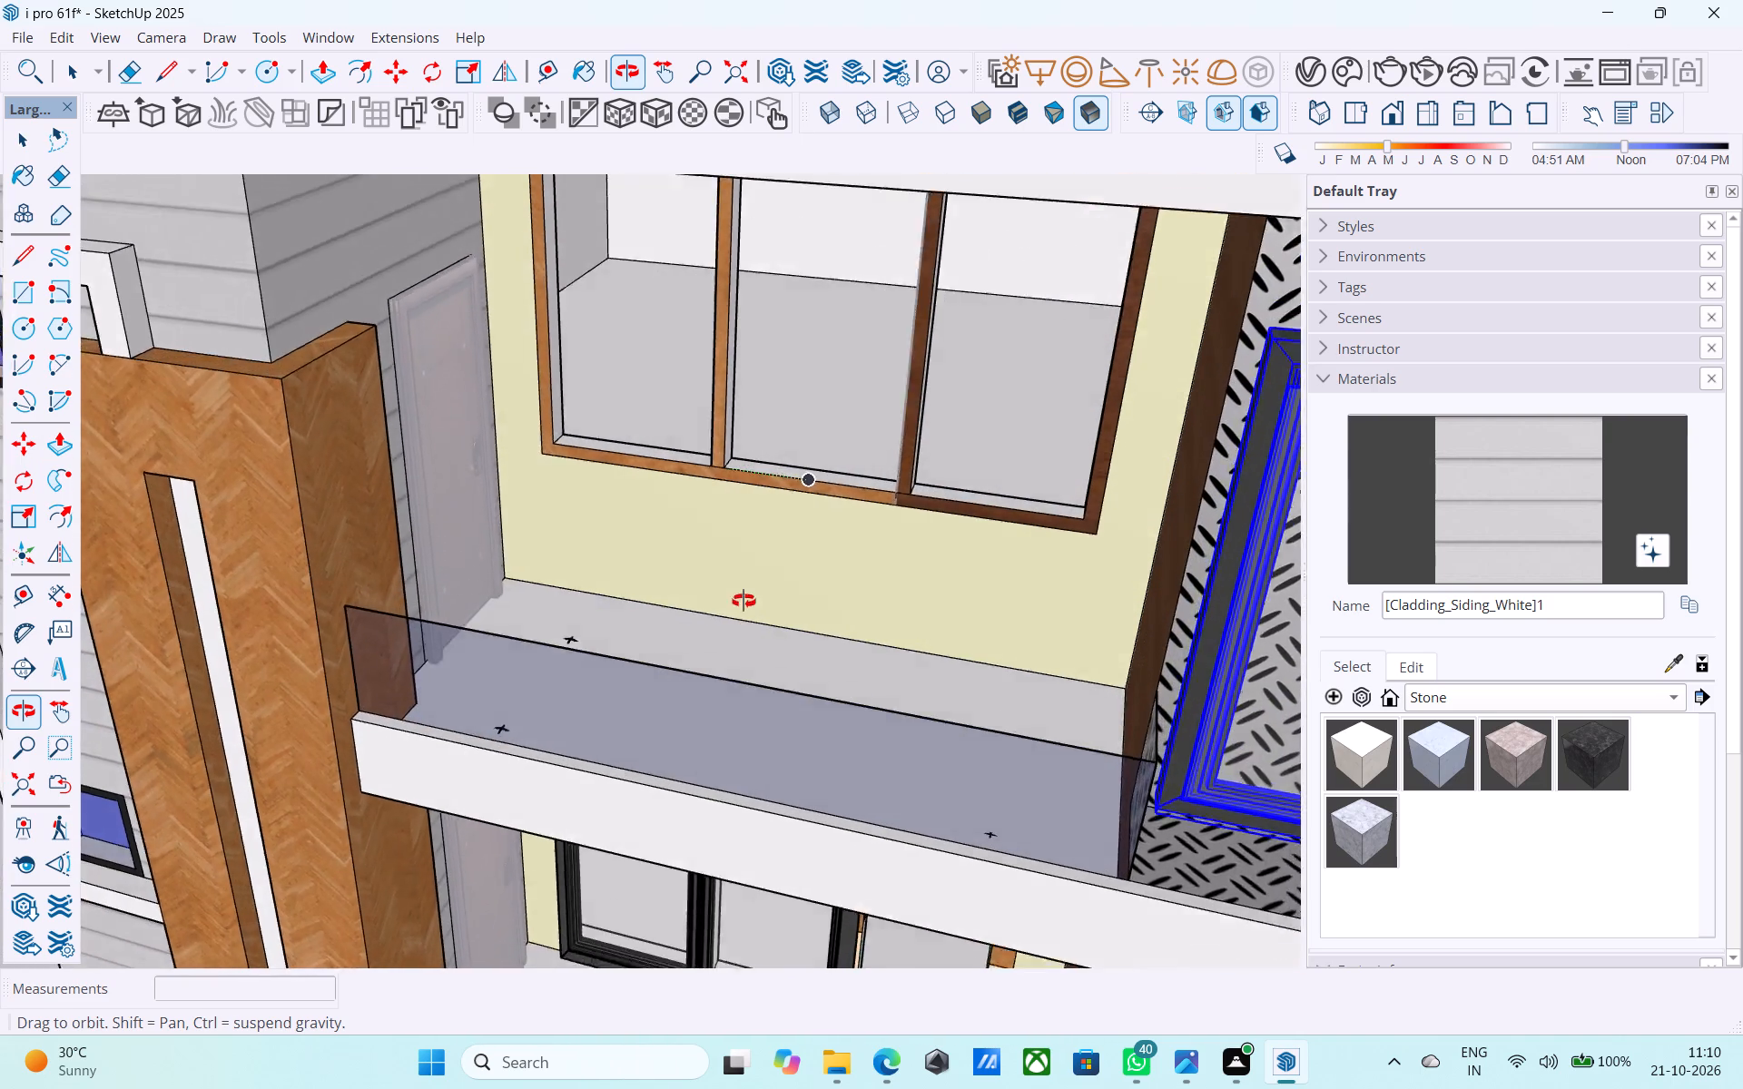
middle_click_drag(743, 601, 746, 664)
scroll(746, 664, "up", 1)
middle_click_drag(686, 568, 736, 641, "shift")
key("space")
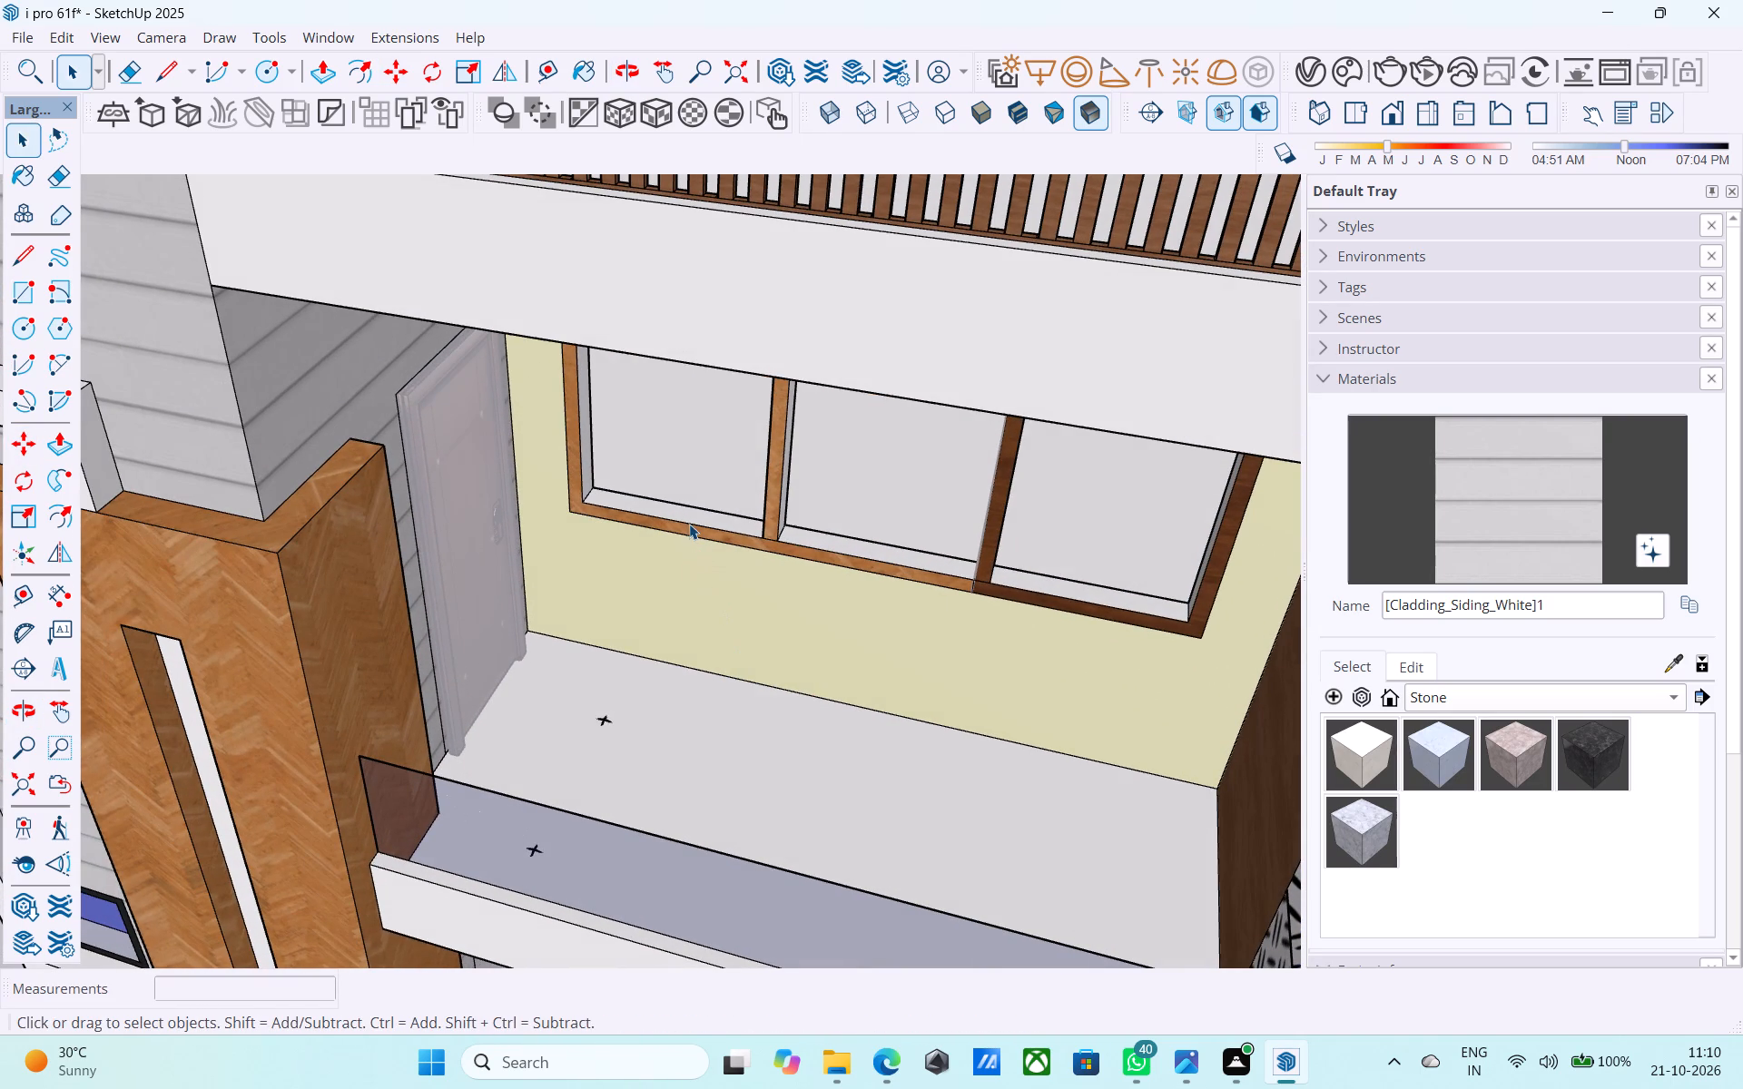
left_click(685, 518)
key("p")
left_click(685, 519)
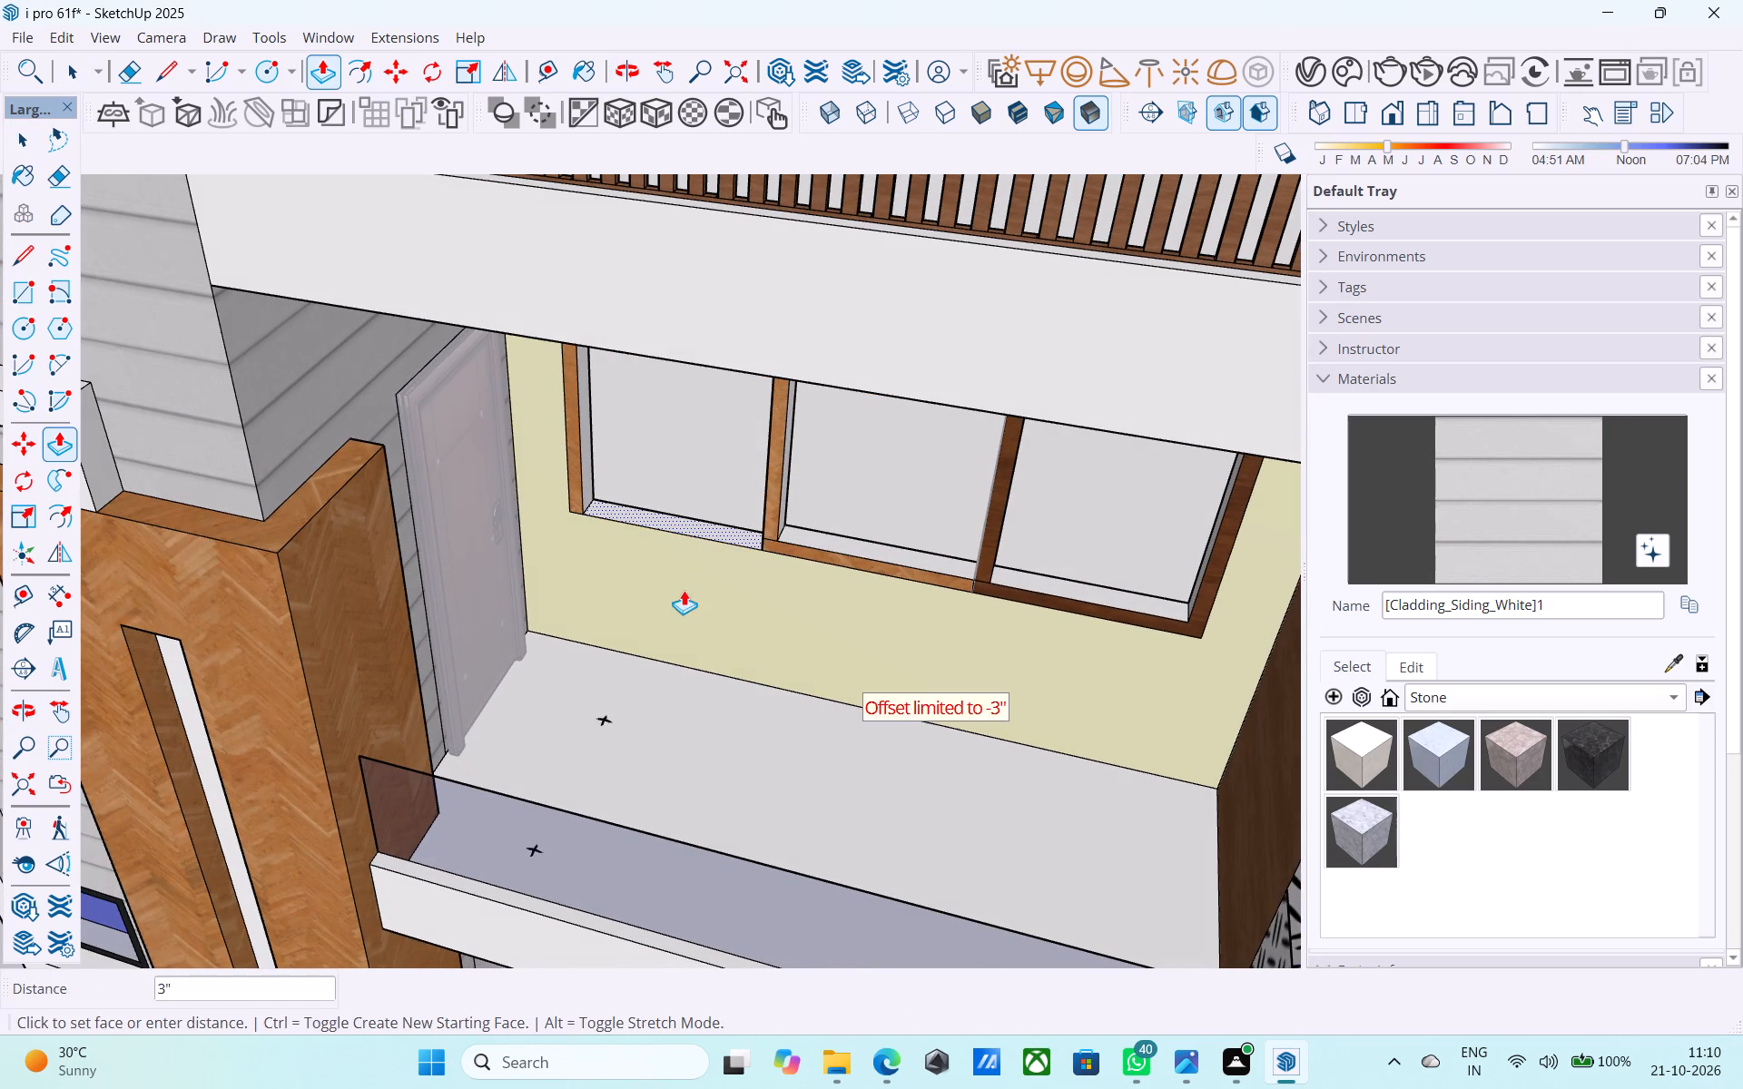
left_click(684, 595)
left_click(647, 516)
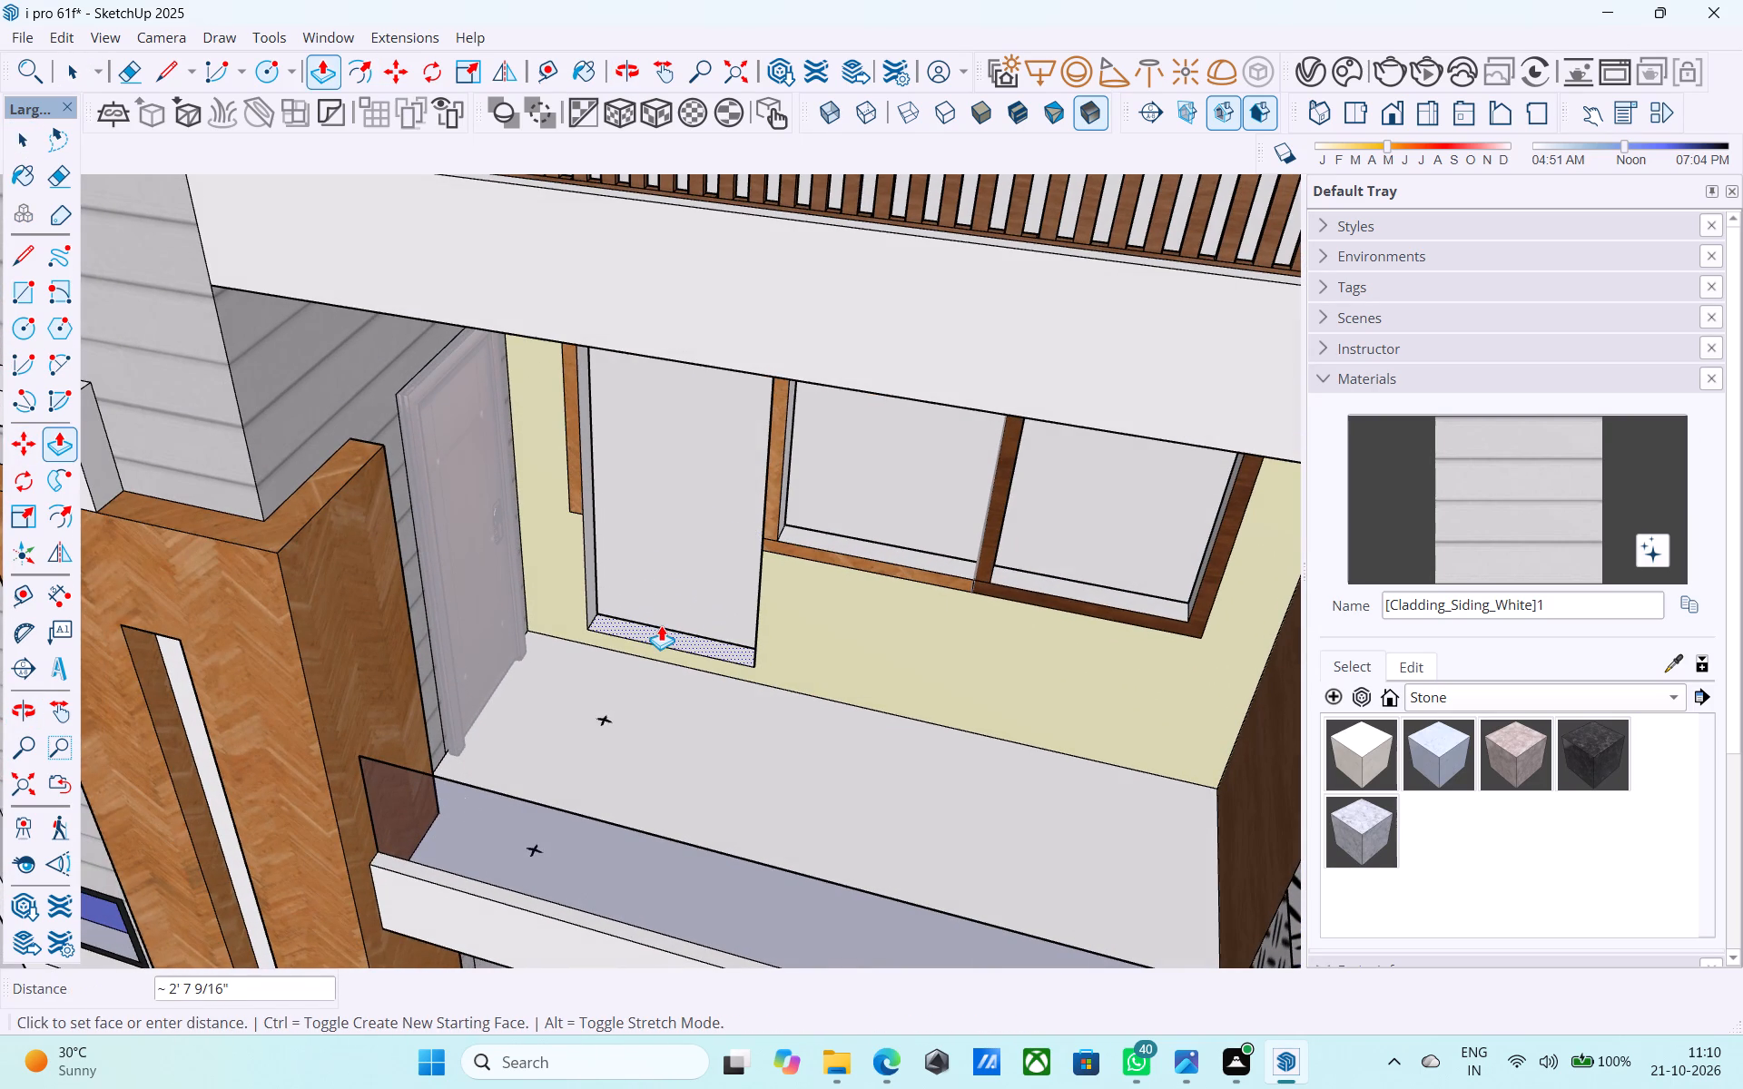
type("2.5")
key("apostrophe")
key("Return")
key("space")
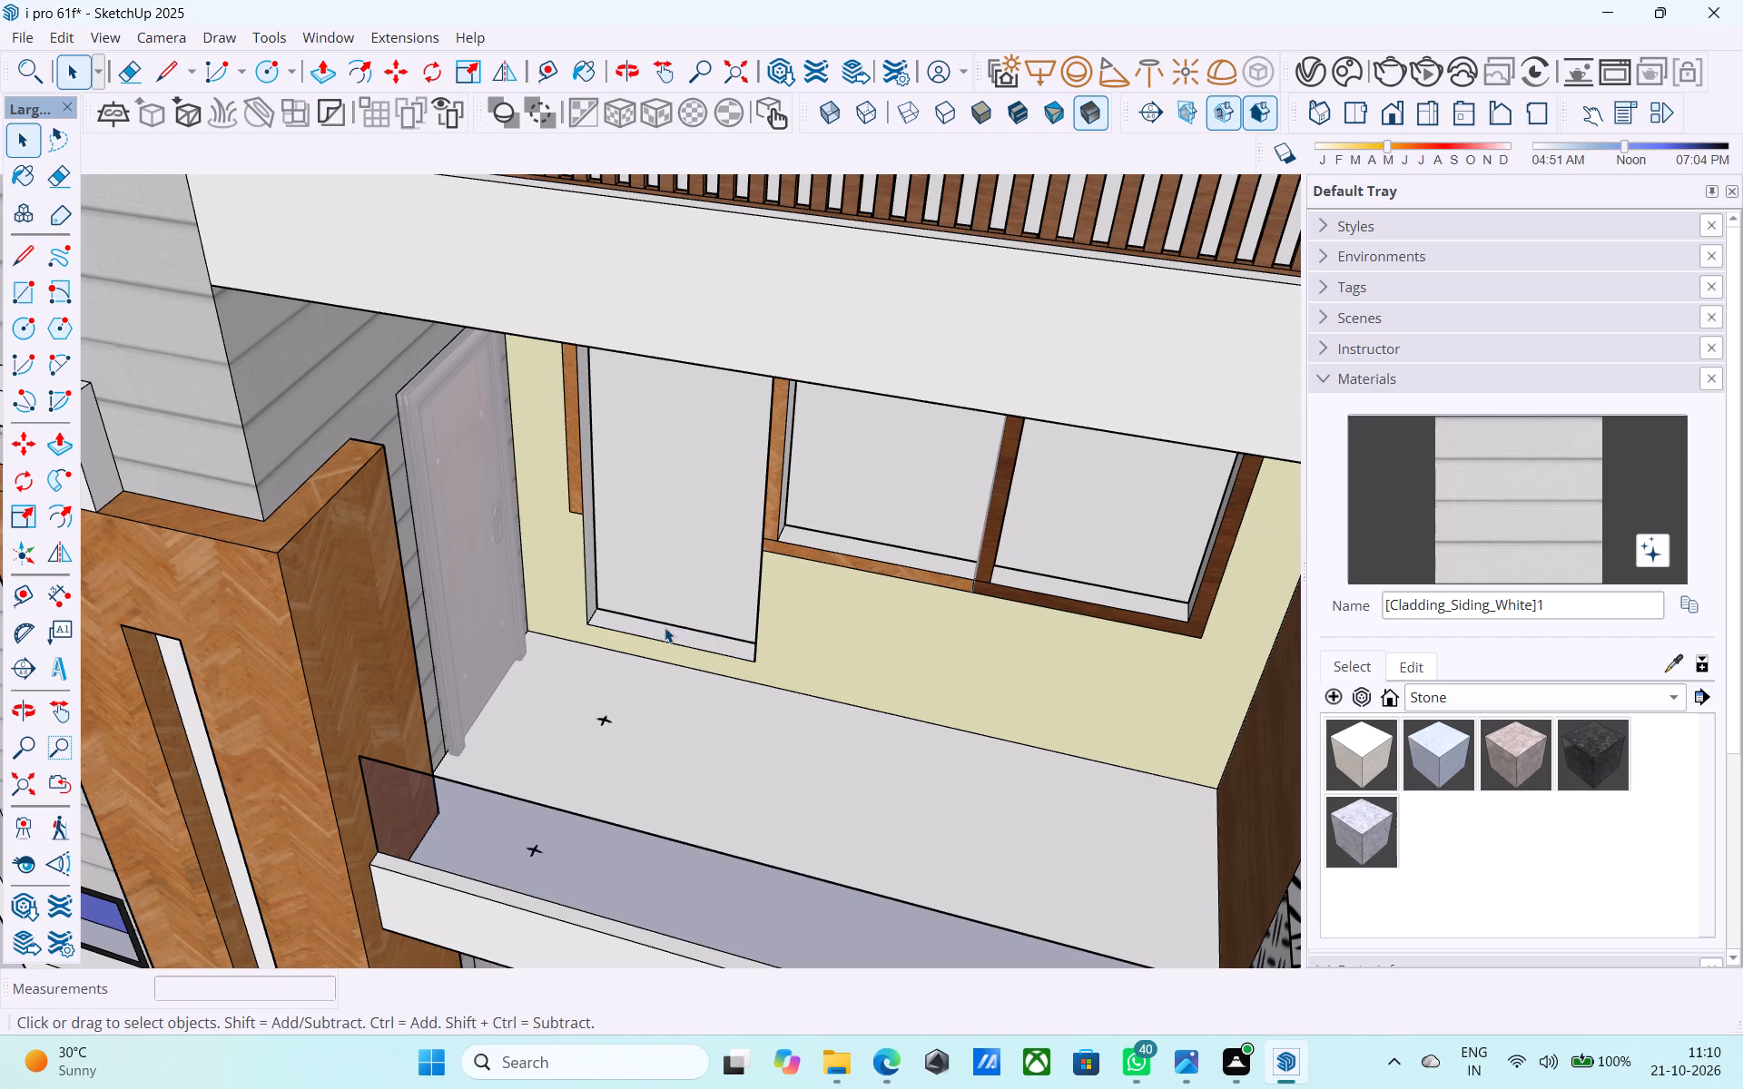
Push/Pull the middle upper-balcony opening's sill down through the wooden frame, level with the first opening's lowered sill.
left_click(846, 547)
key("p")
left_click(846, 547)
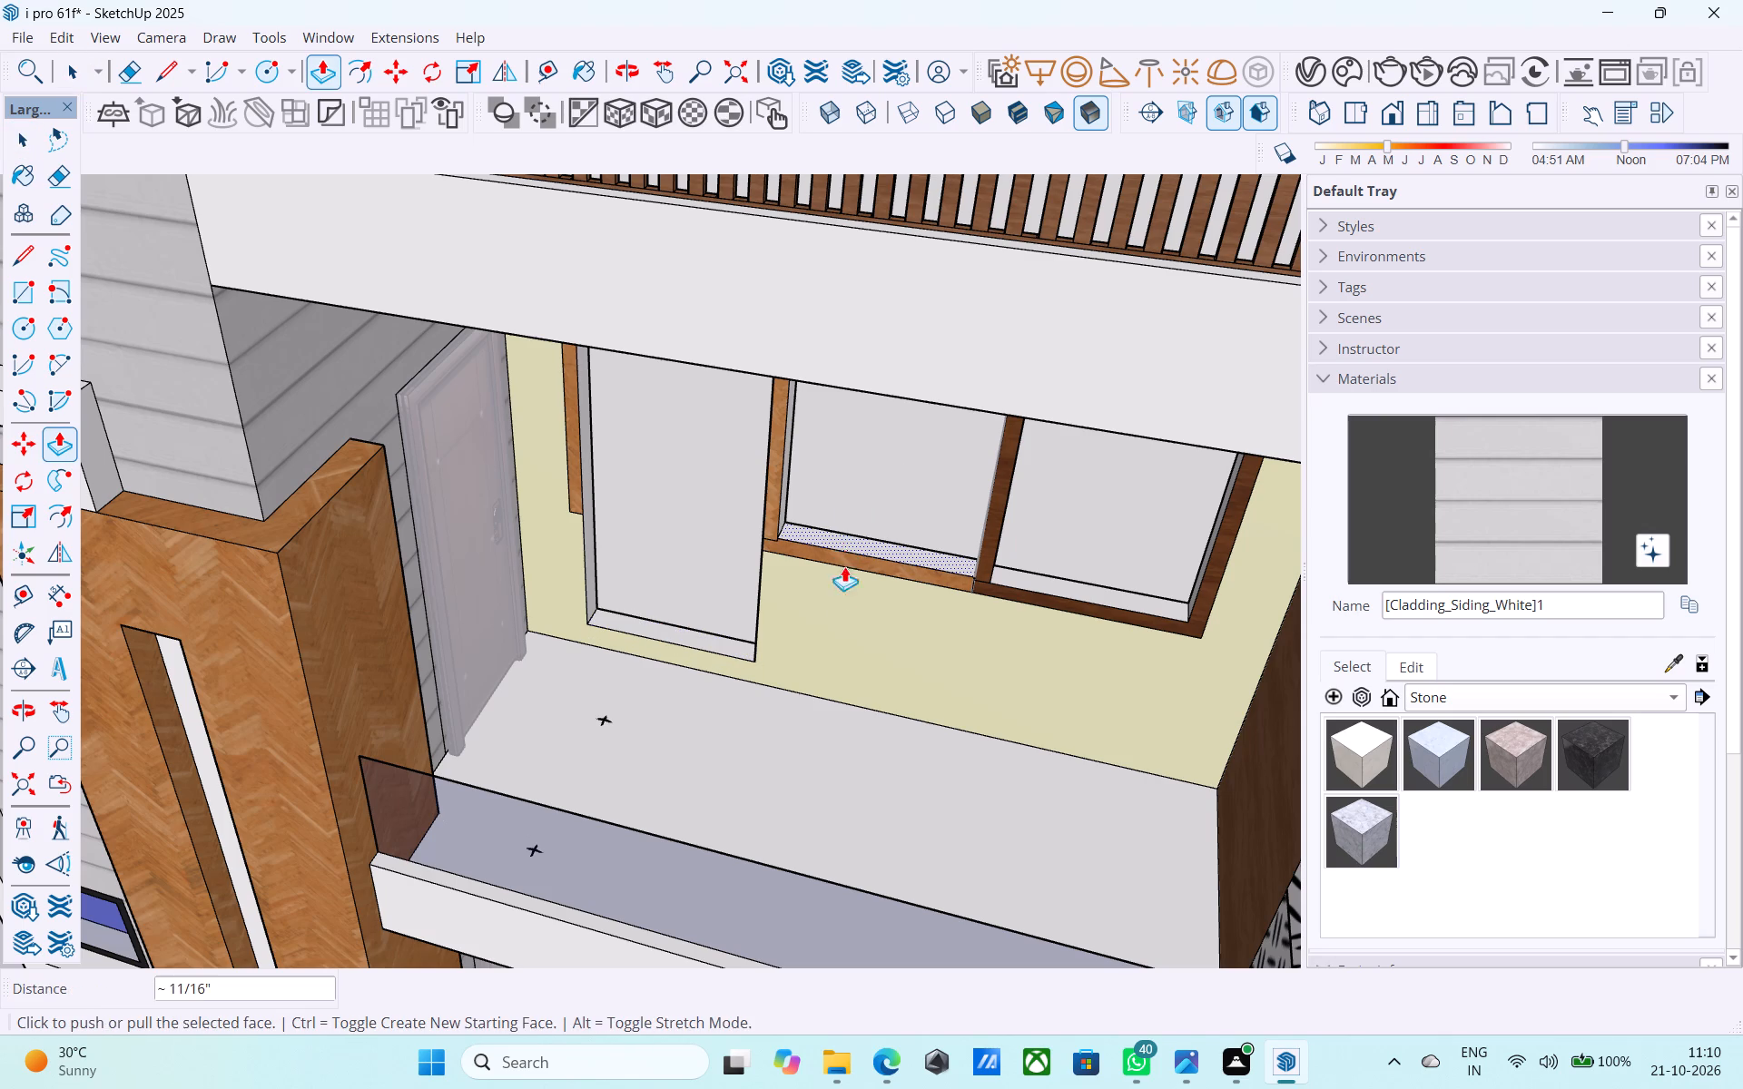
left_click(831, 537)
left_click(822, 592)
left_click(836, 543)
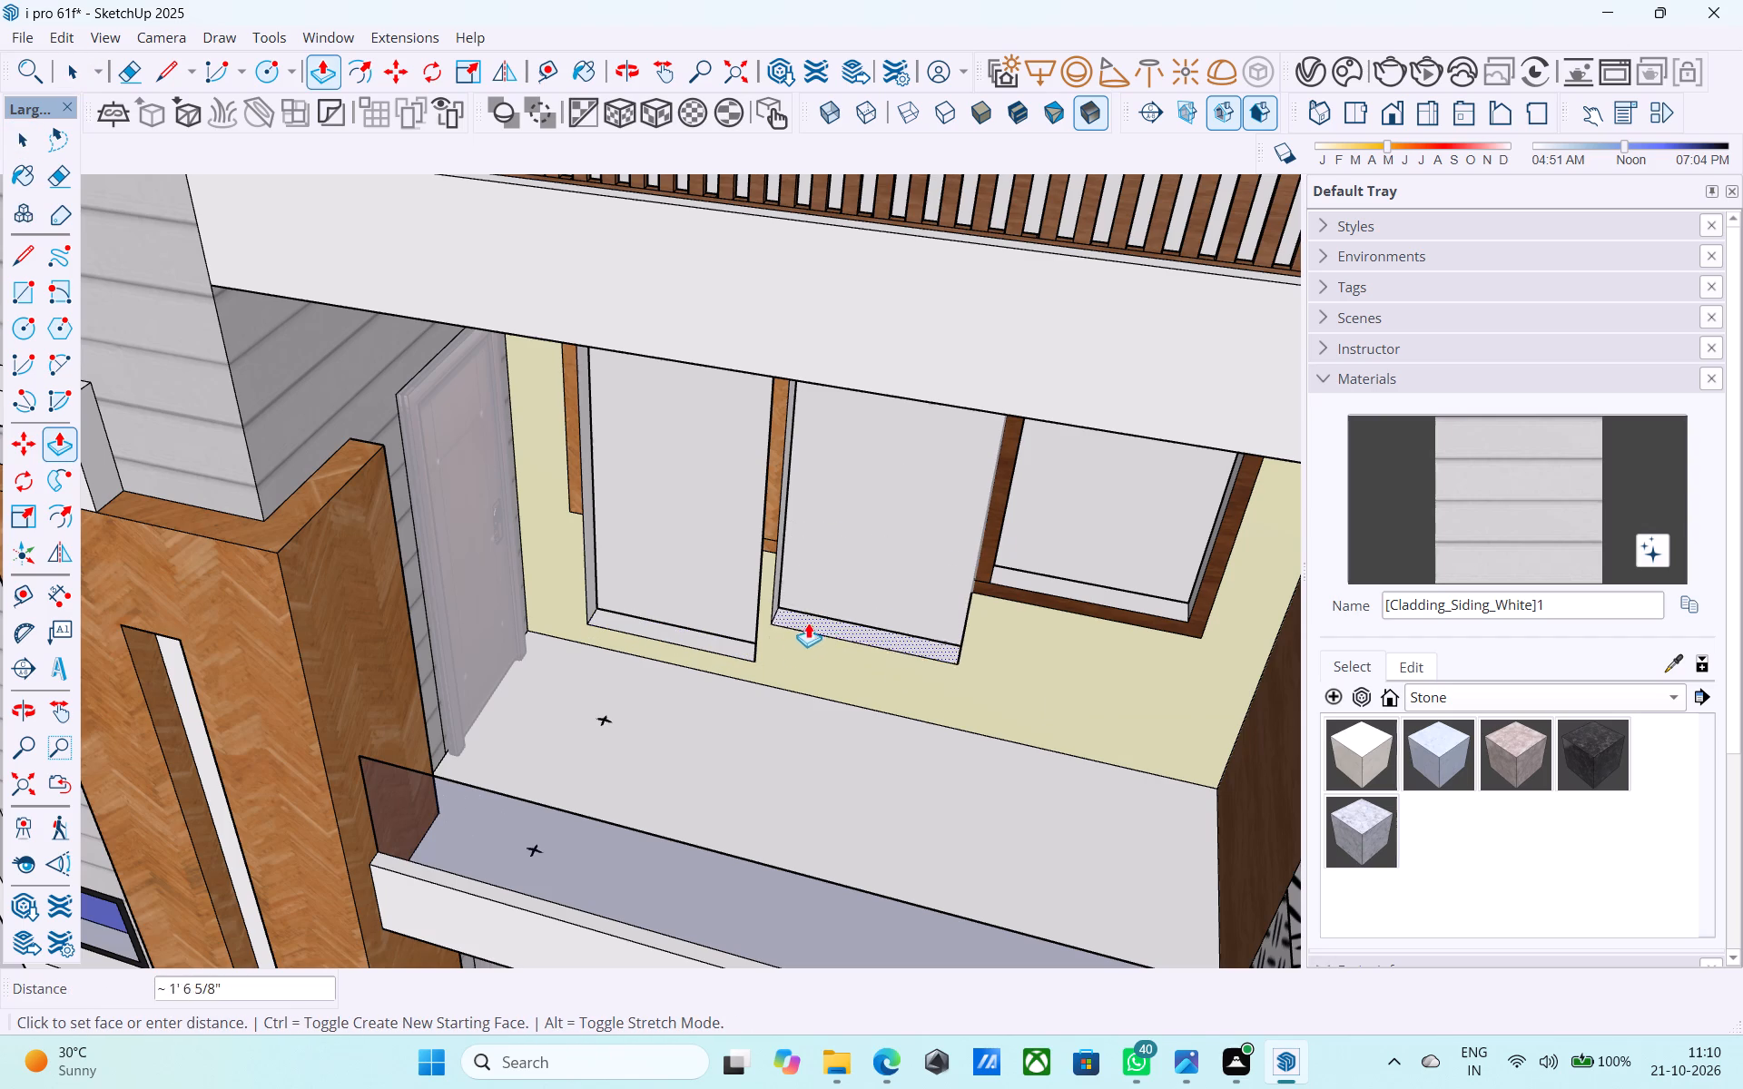
left_click(748, 649)
scroll(595, 613, "down", 2)
key("space")
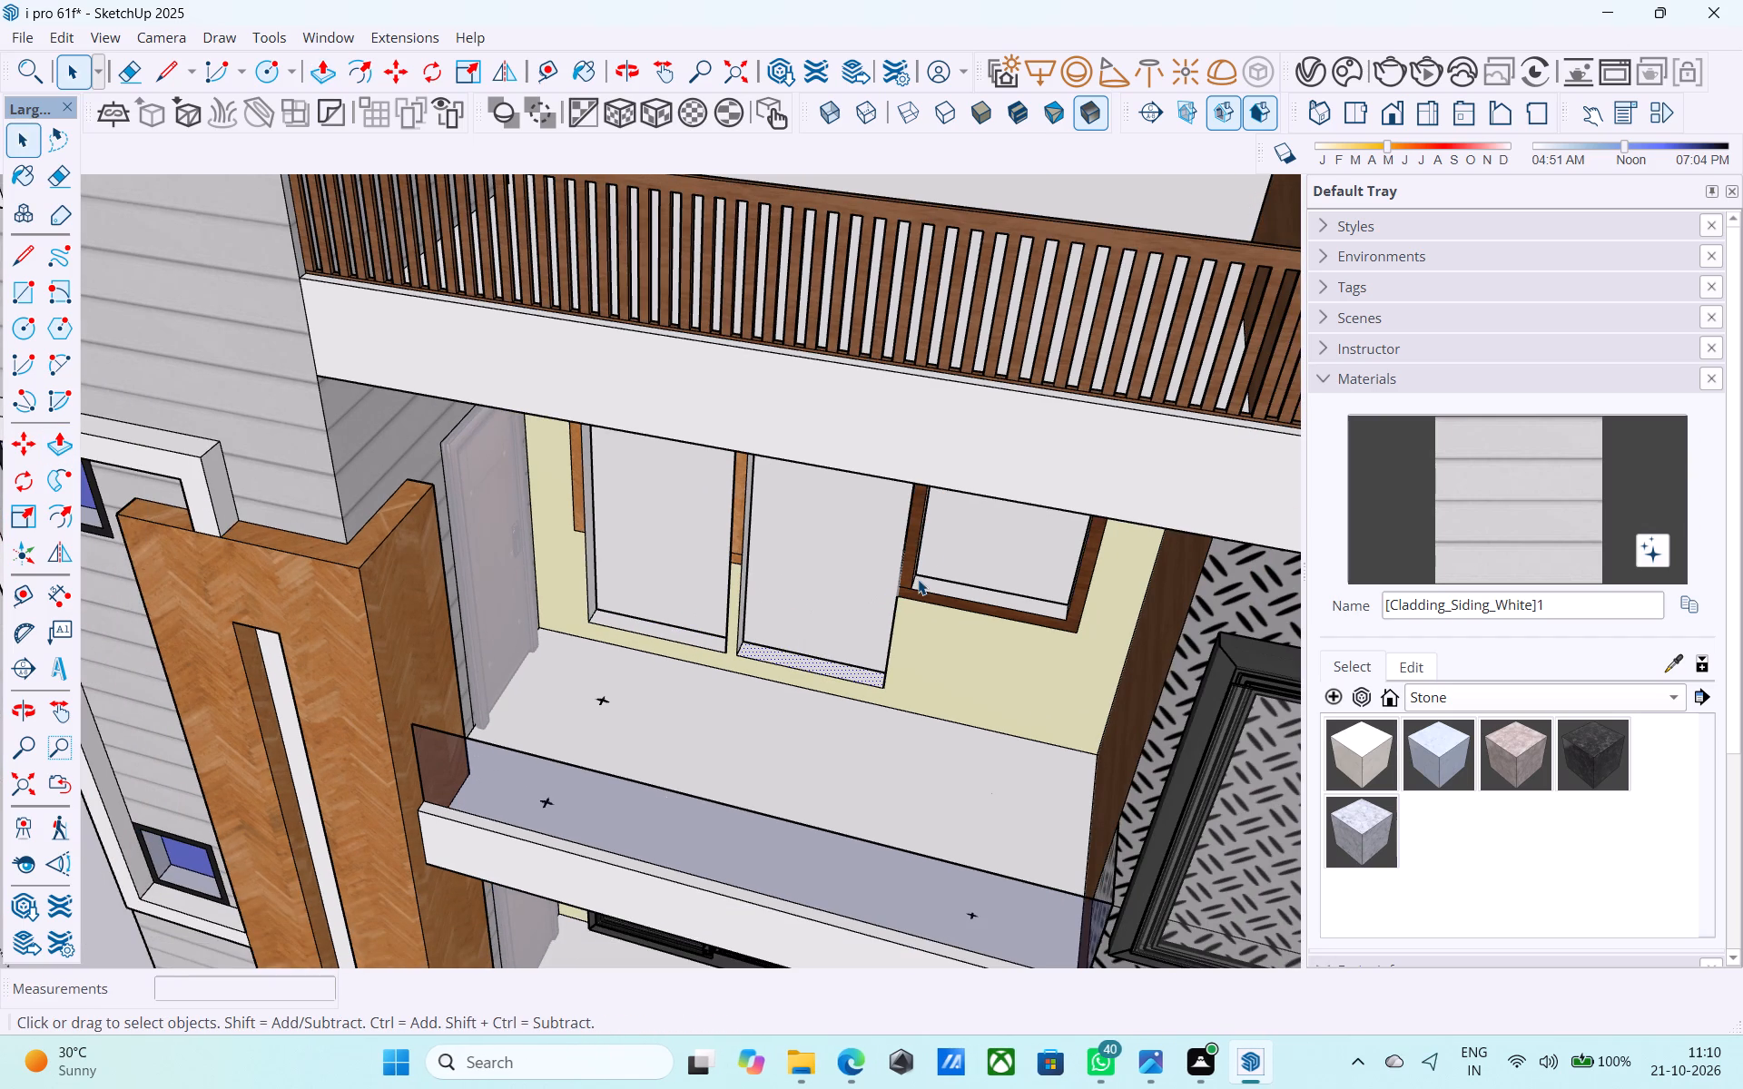
Push/Pull the third upper-balcony opening's sill down 3" through the frame, and a further 2' 6" level with the middle sill.
left_click(919, 577)
scroll(919, 578, "up", 3)
left_click(928, 594)
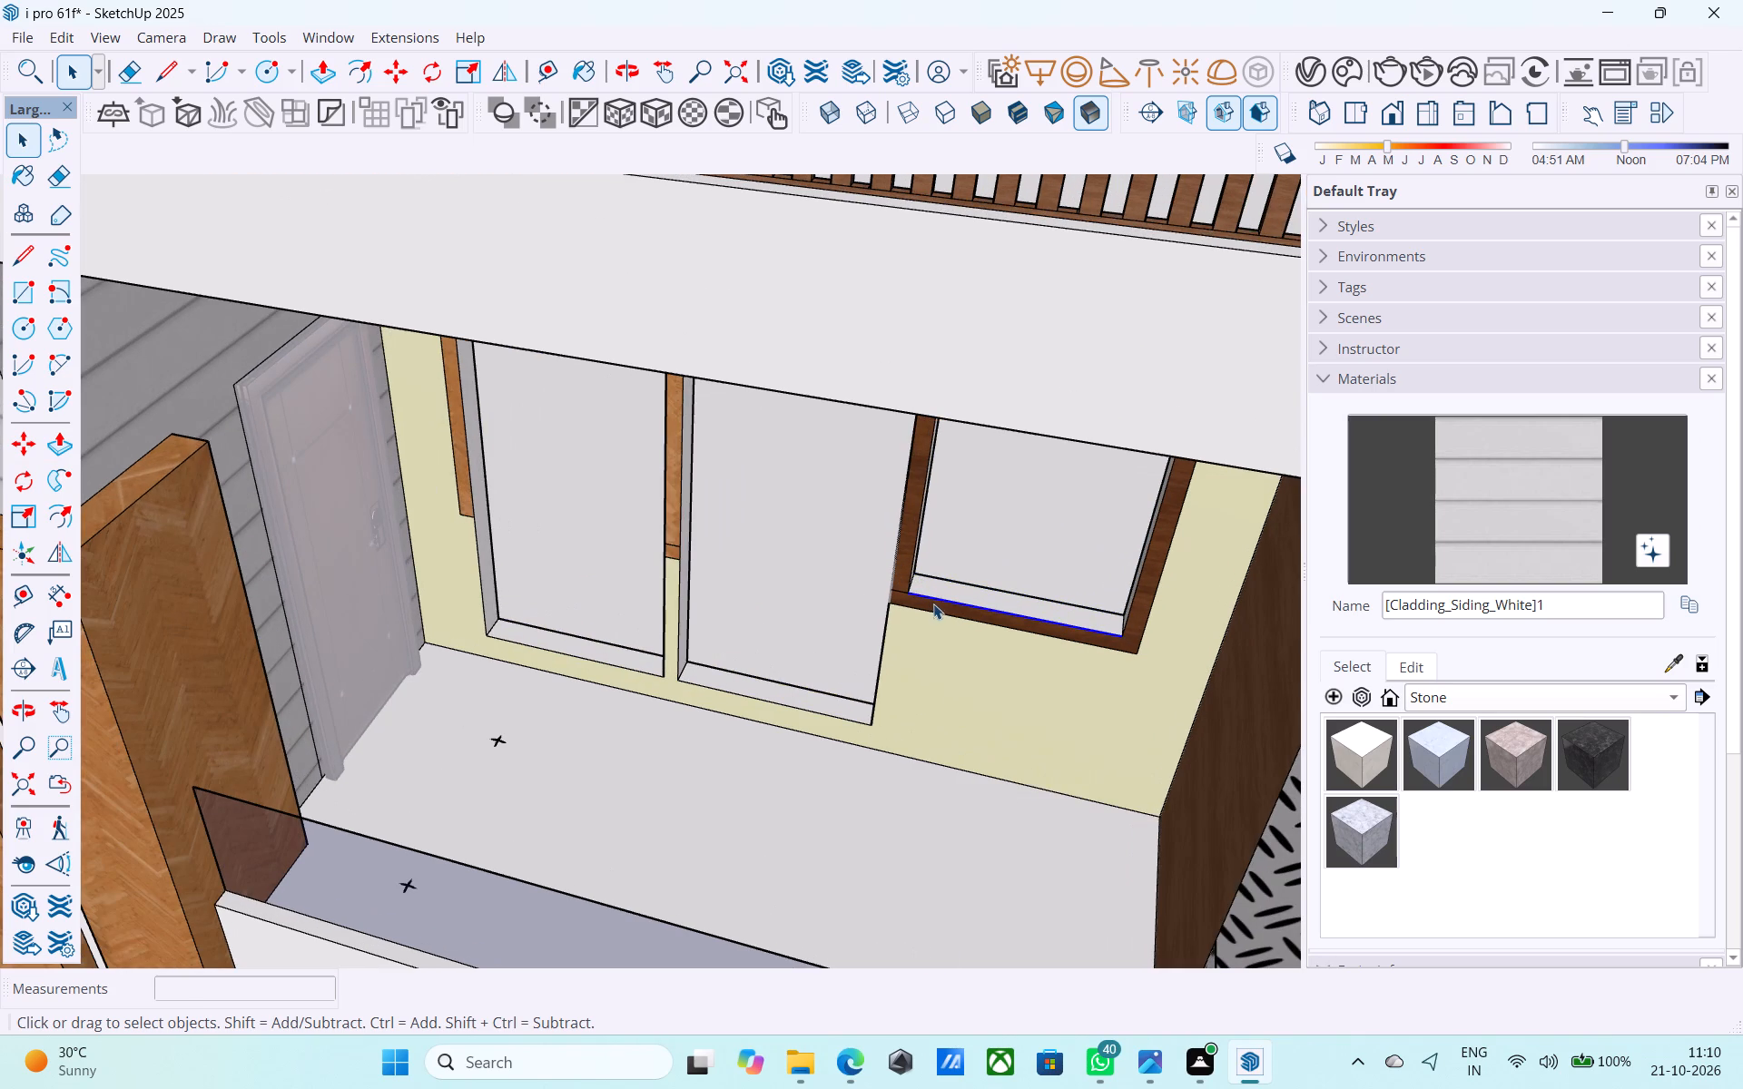
left_click(933, 592)
key("p")
left_click(933, 592)
left_click(923, 682)
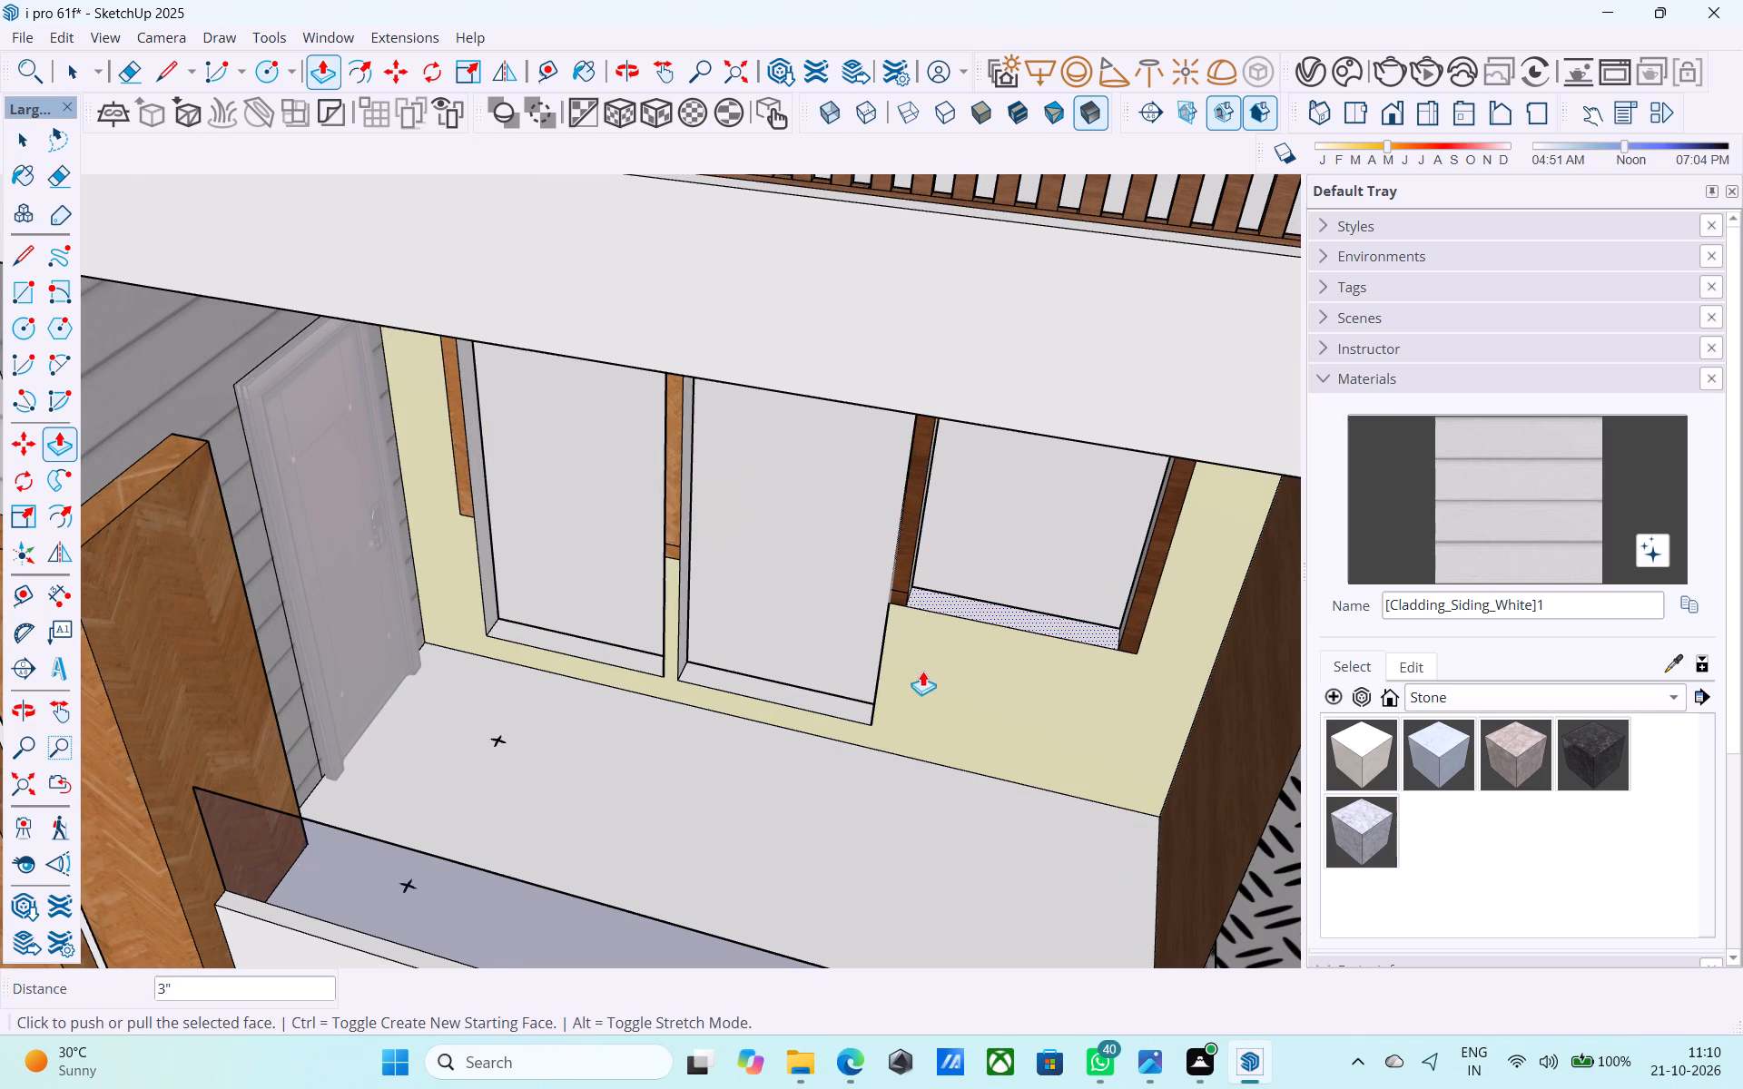
left_click(923, 600)
left_click(855, 704)
Examine the deepened upper-balcony openings and the stretched lower window against the whole front elevation.
middle_click_drag(854, 707, 852, 694)
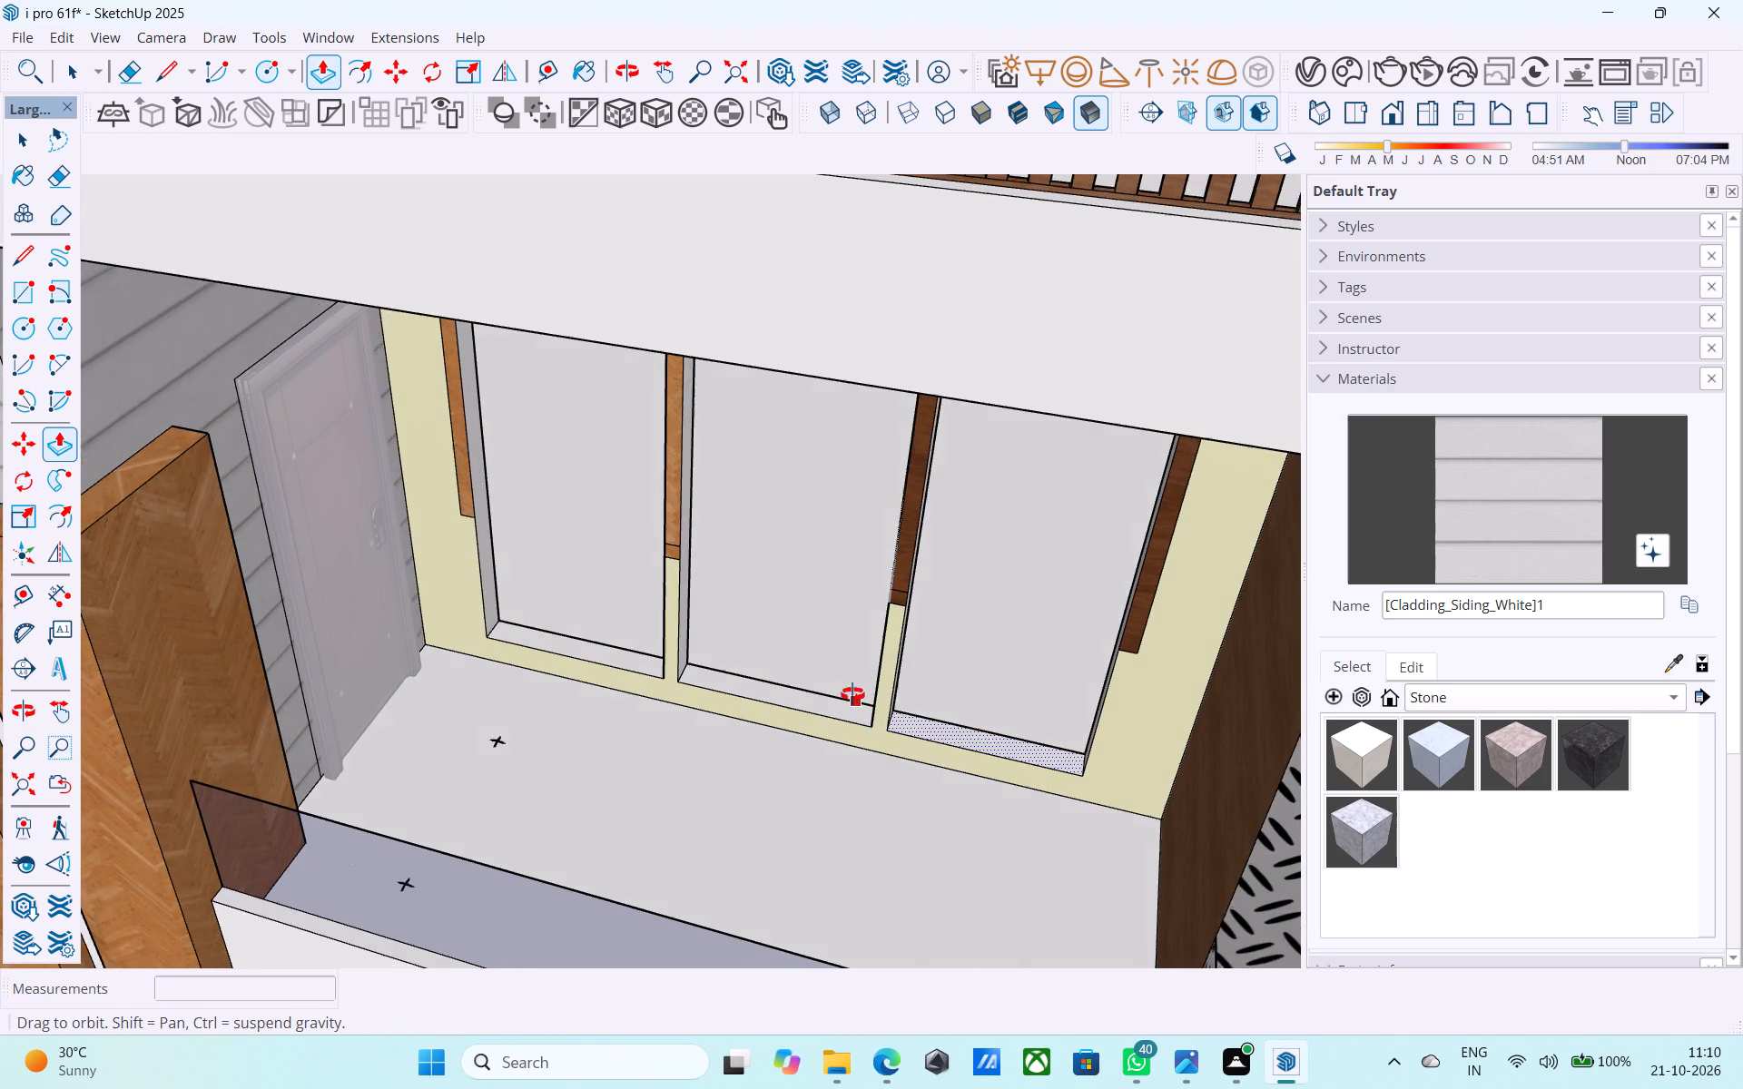
middle_click_drag(852, 694, 900, 584)
scroll(900, 584, "down", 4)
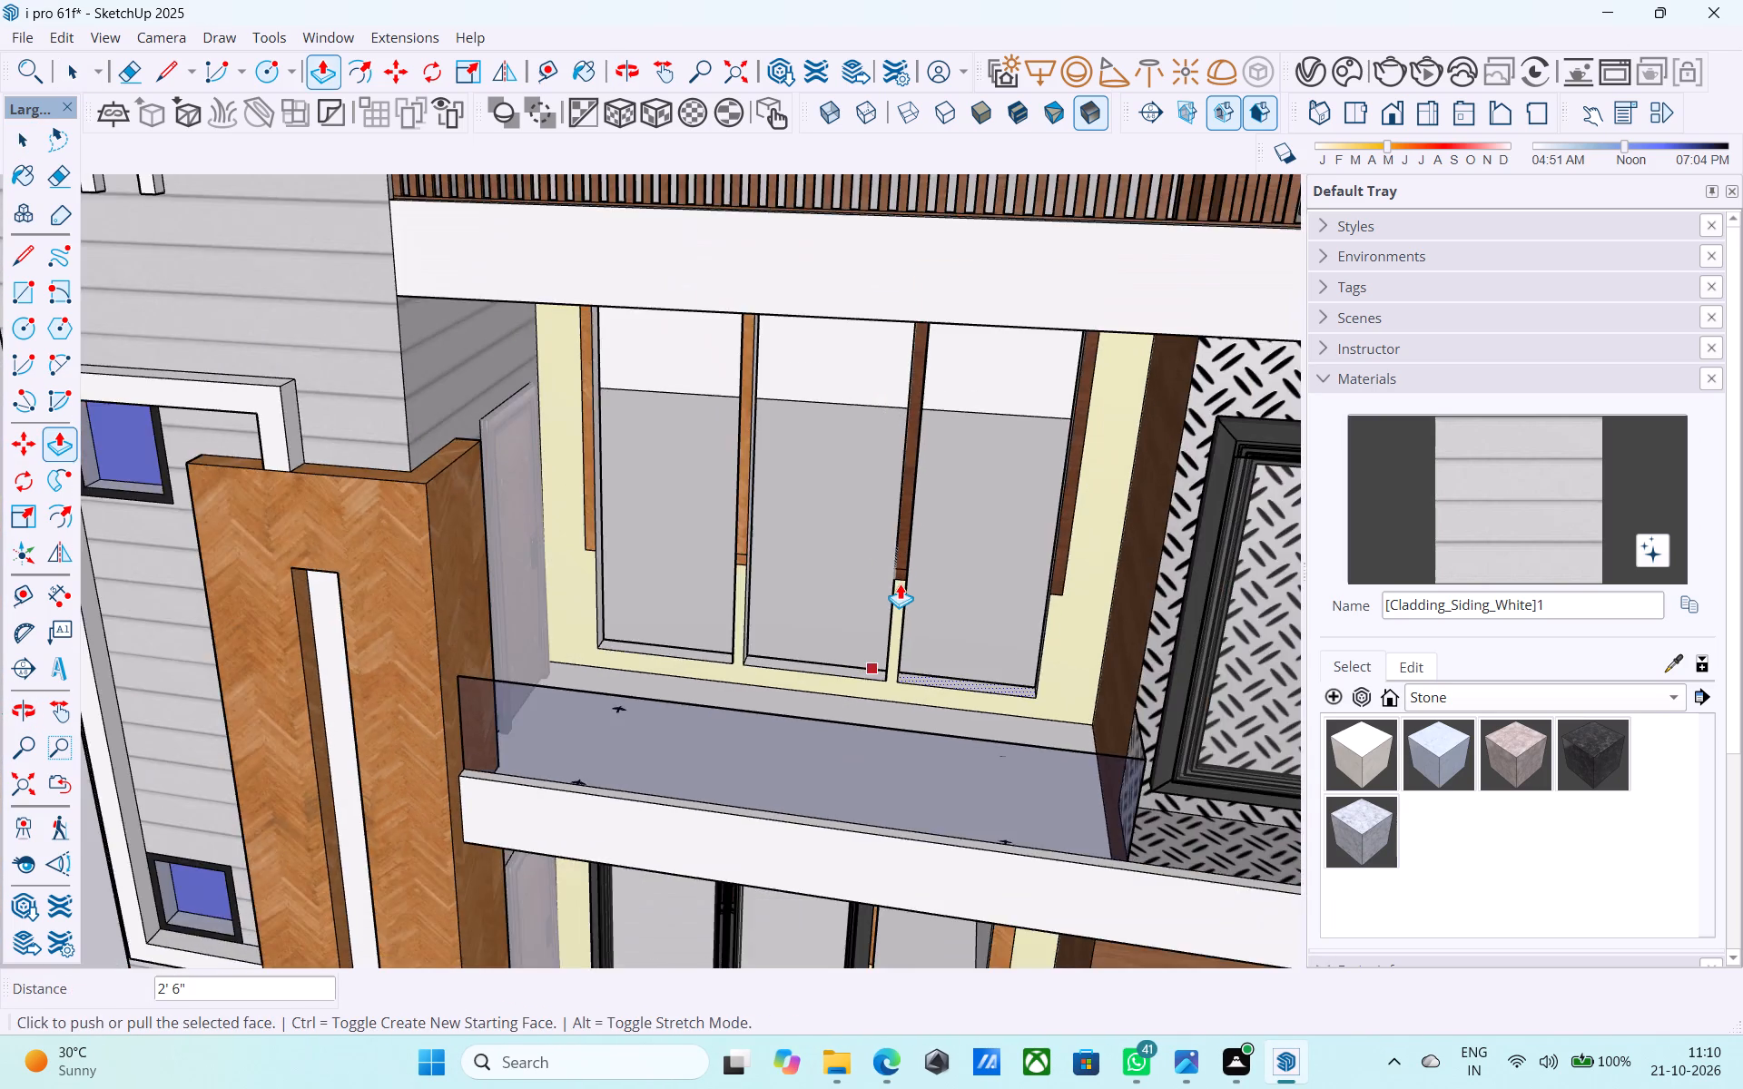
scroll(836, 621, "down", 9)
middle_click_drag(761, 667, 797, 523)
scroll(797, 523, "up", 2)
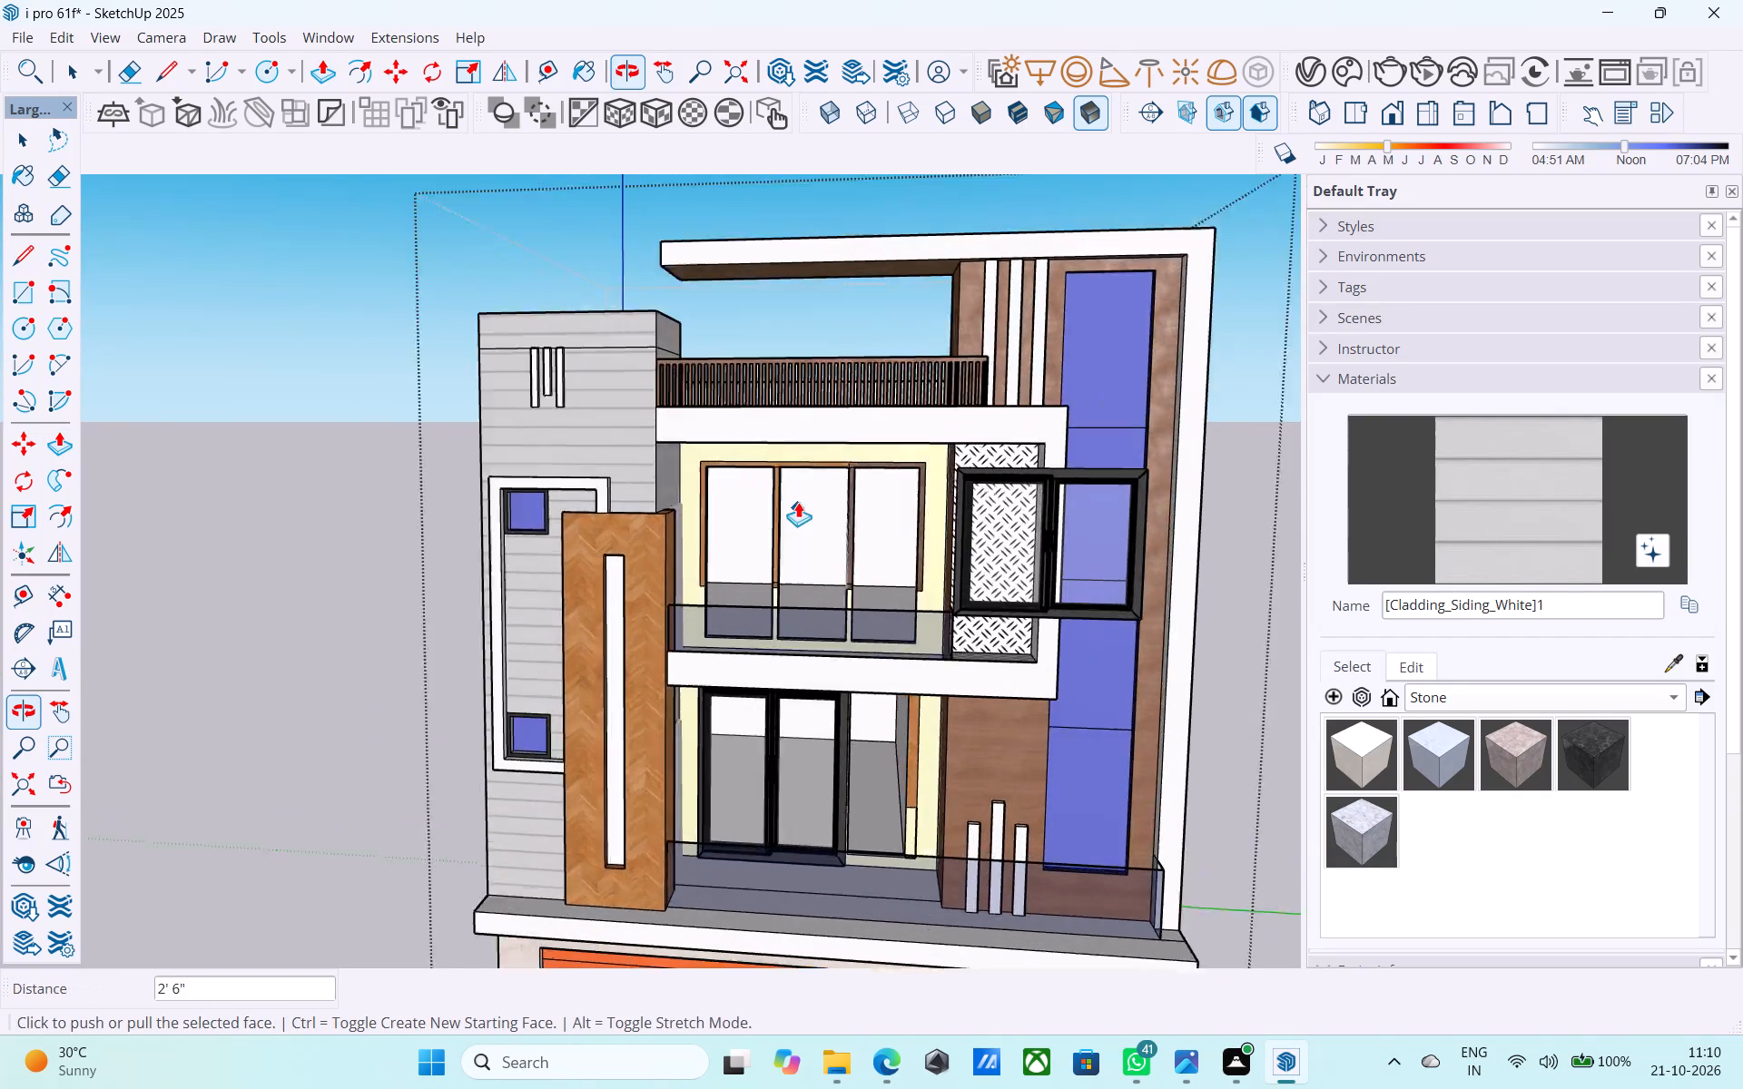
scroll(798, 502, "up", 3)
scroll(798, 497, "down", 10)
middle_click_drag(781, 496, 832, 571)
scroll(981, 605, "up", 3)
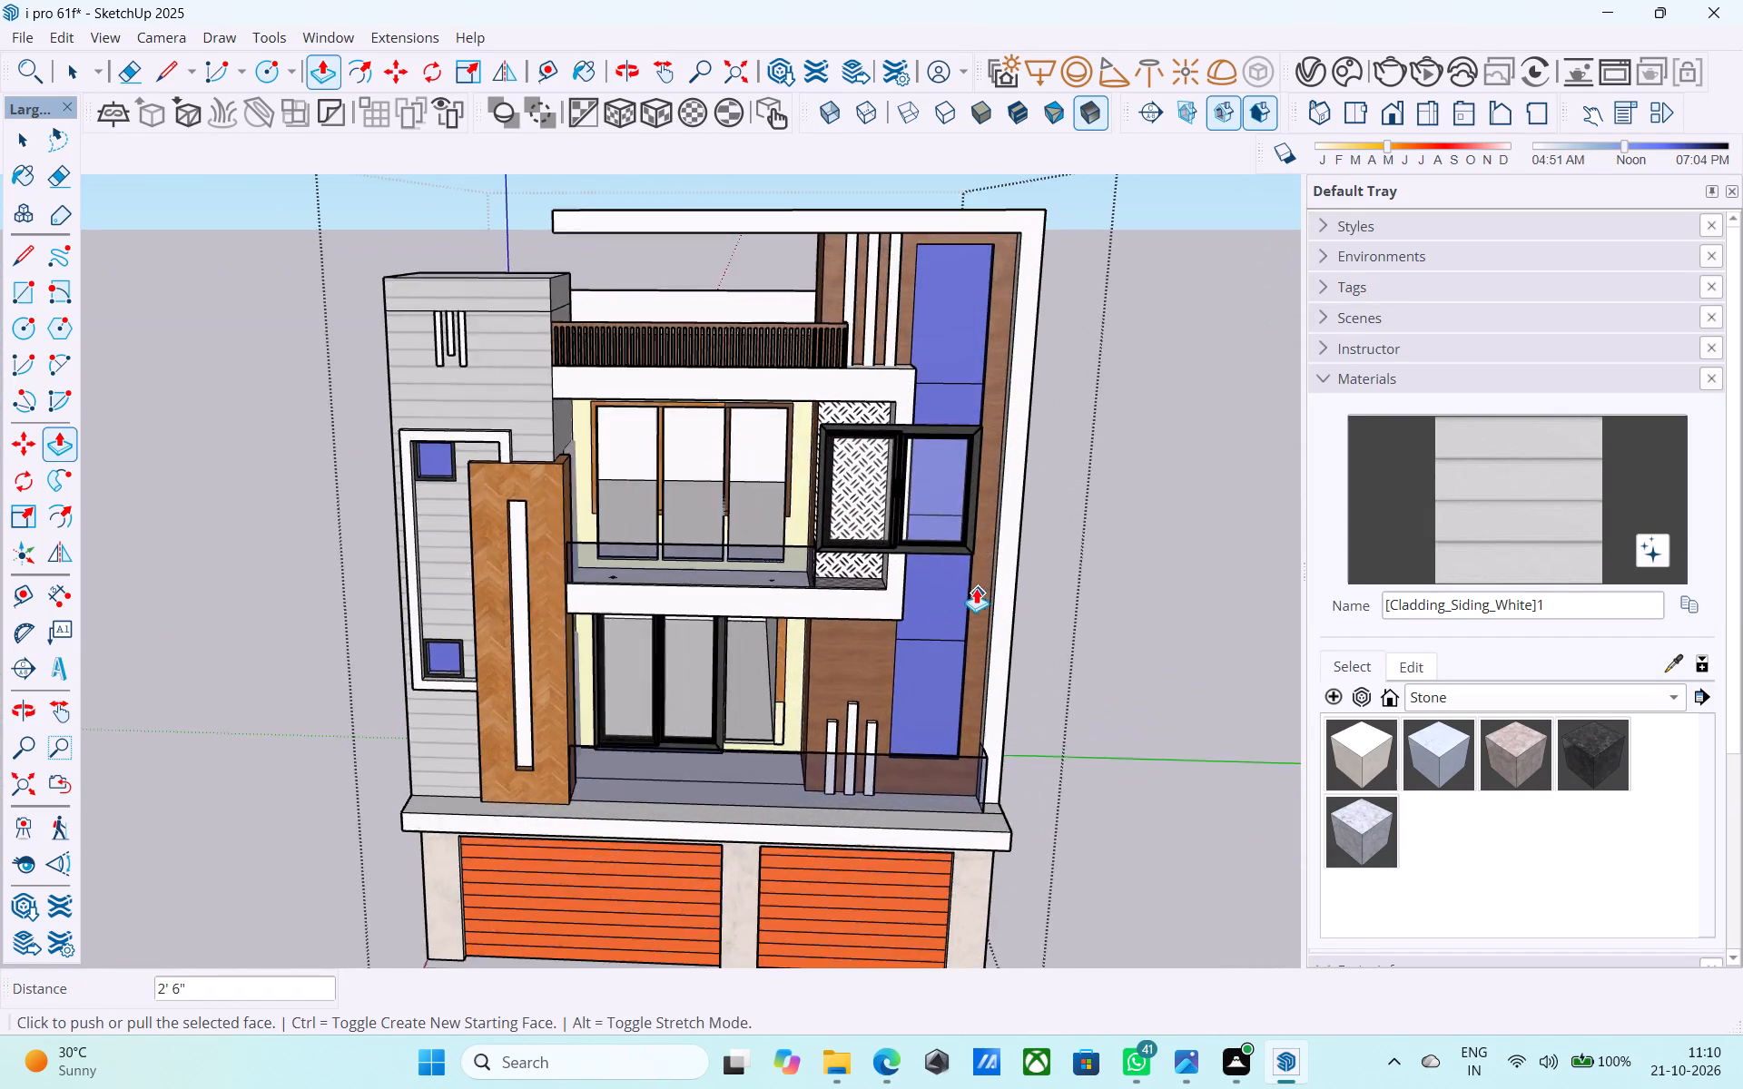
scroll(976, 588, "up", 5)
scroll(956, 575, "down", 4)
scroll(948, 570, "up", 4)
scroll(948, 570, "down", 2)
key("space")
middle_click_drag(934, 580, 912, 542)
scroll(865, 656, "up", 5)
middle_click_drag(752, 751, 815, 721)
scroll(762, 747, "up", 3)
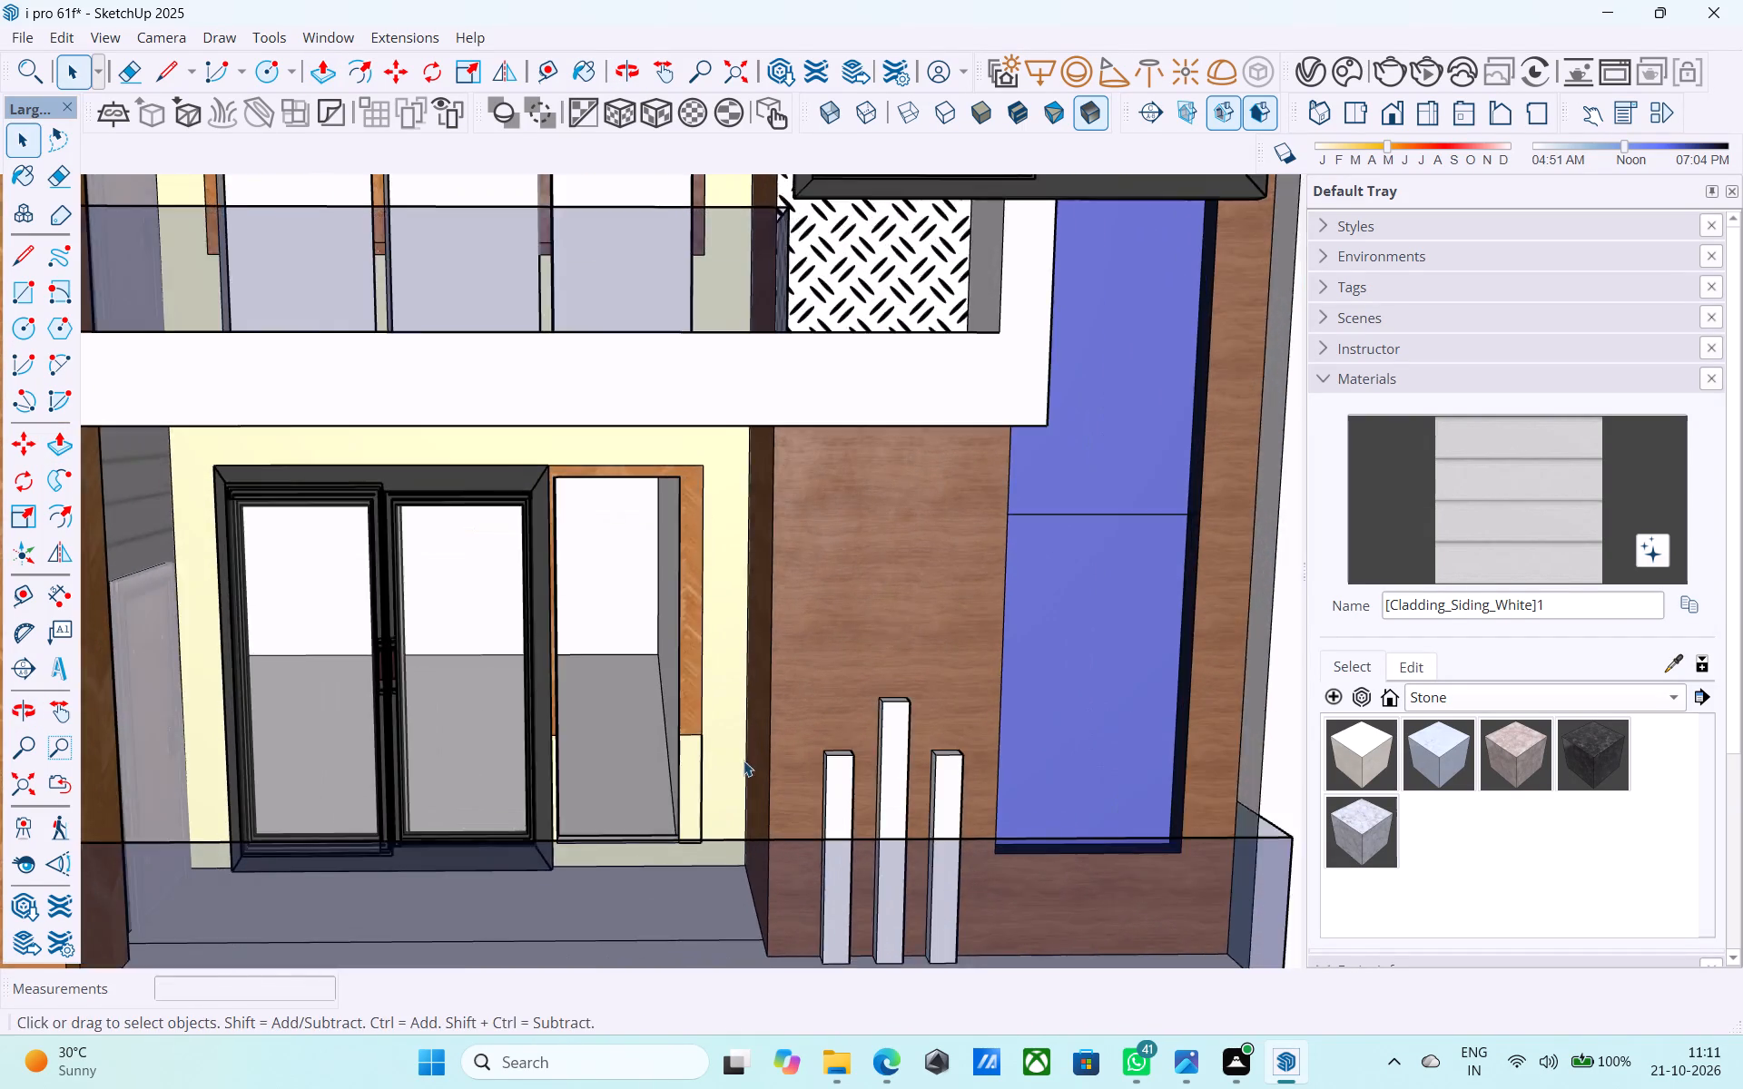
scroll(743, 760, "up", 1)
scroll(747, 754, "down", 4)
middle_click_drag(738, 744, 770, 732)
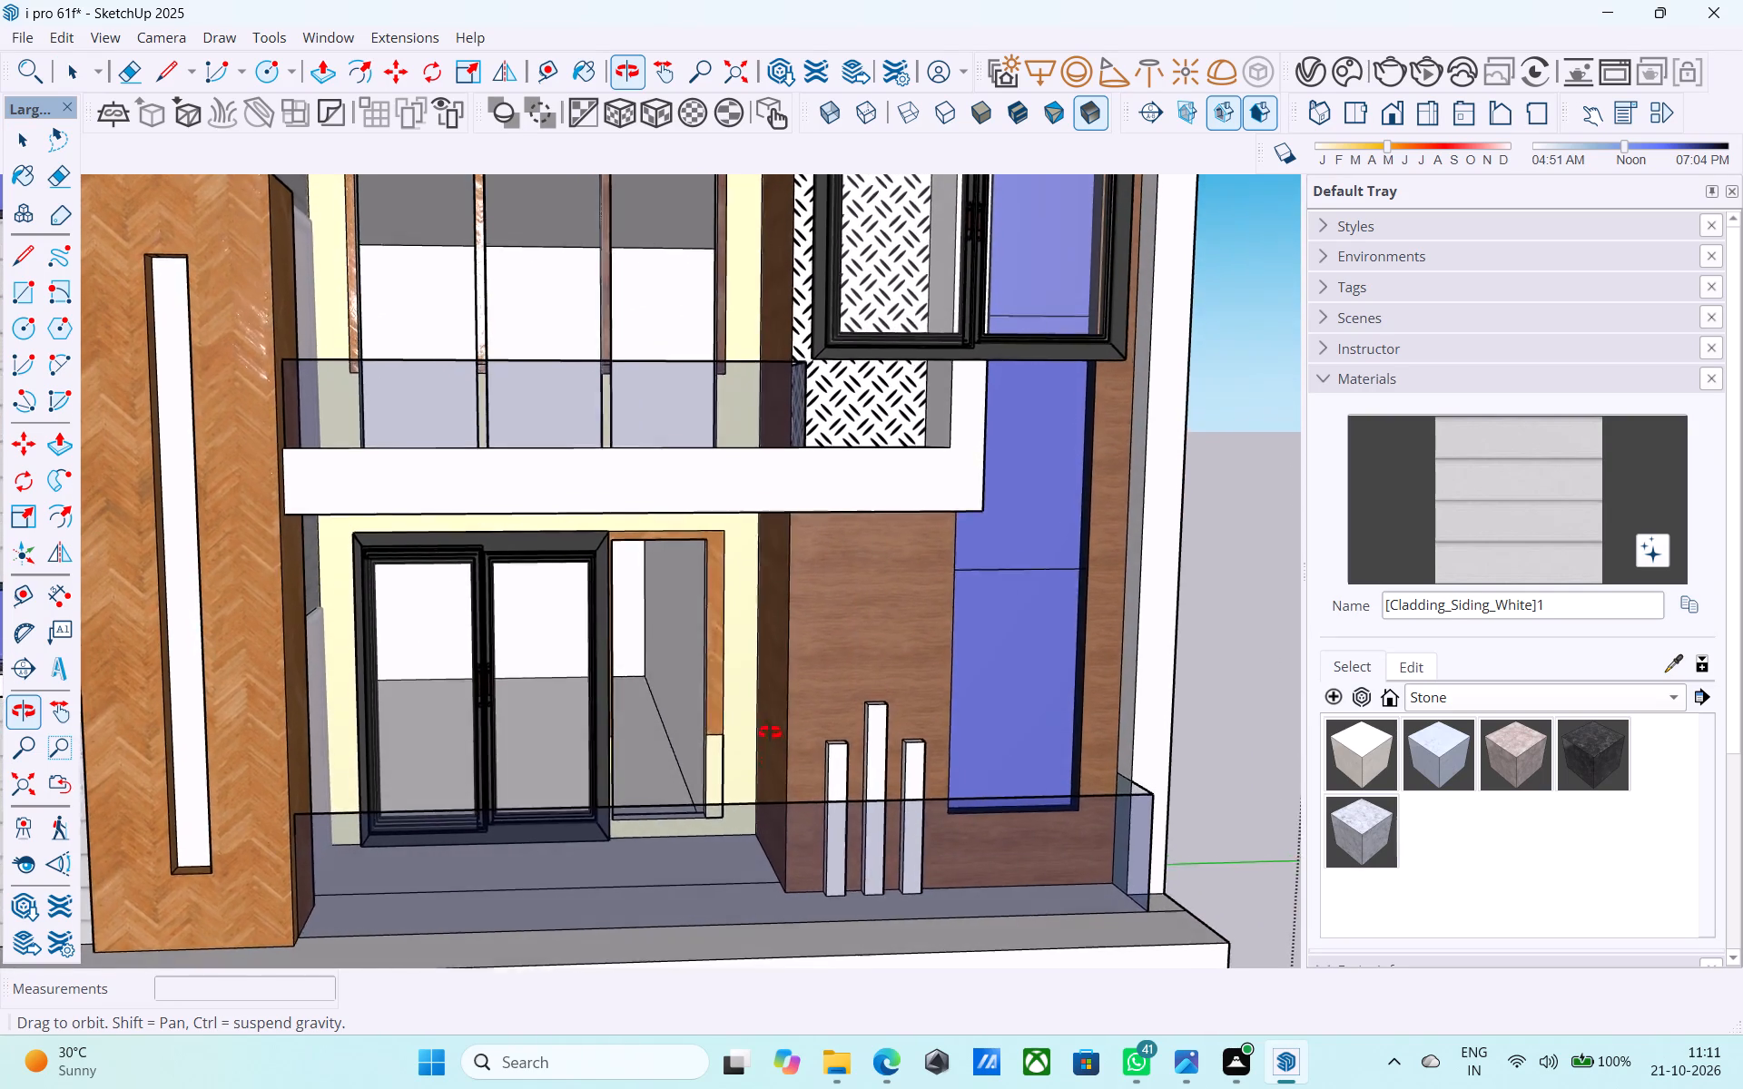
middle_click_drag(770, 732, 724, 703)
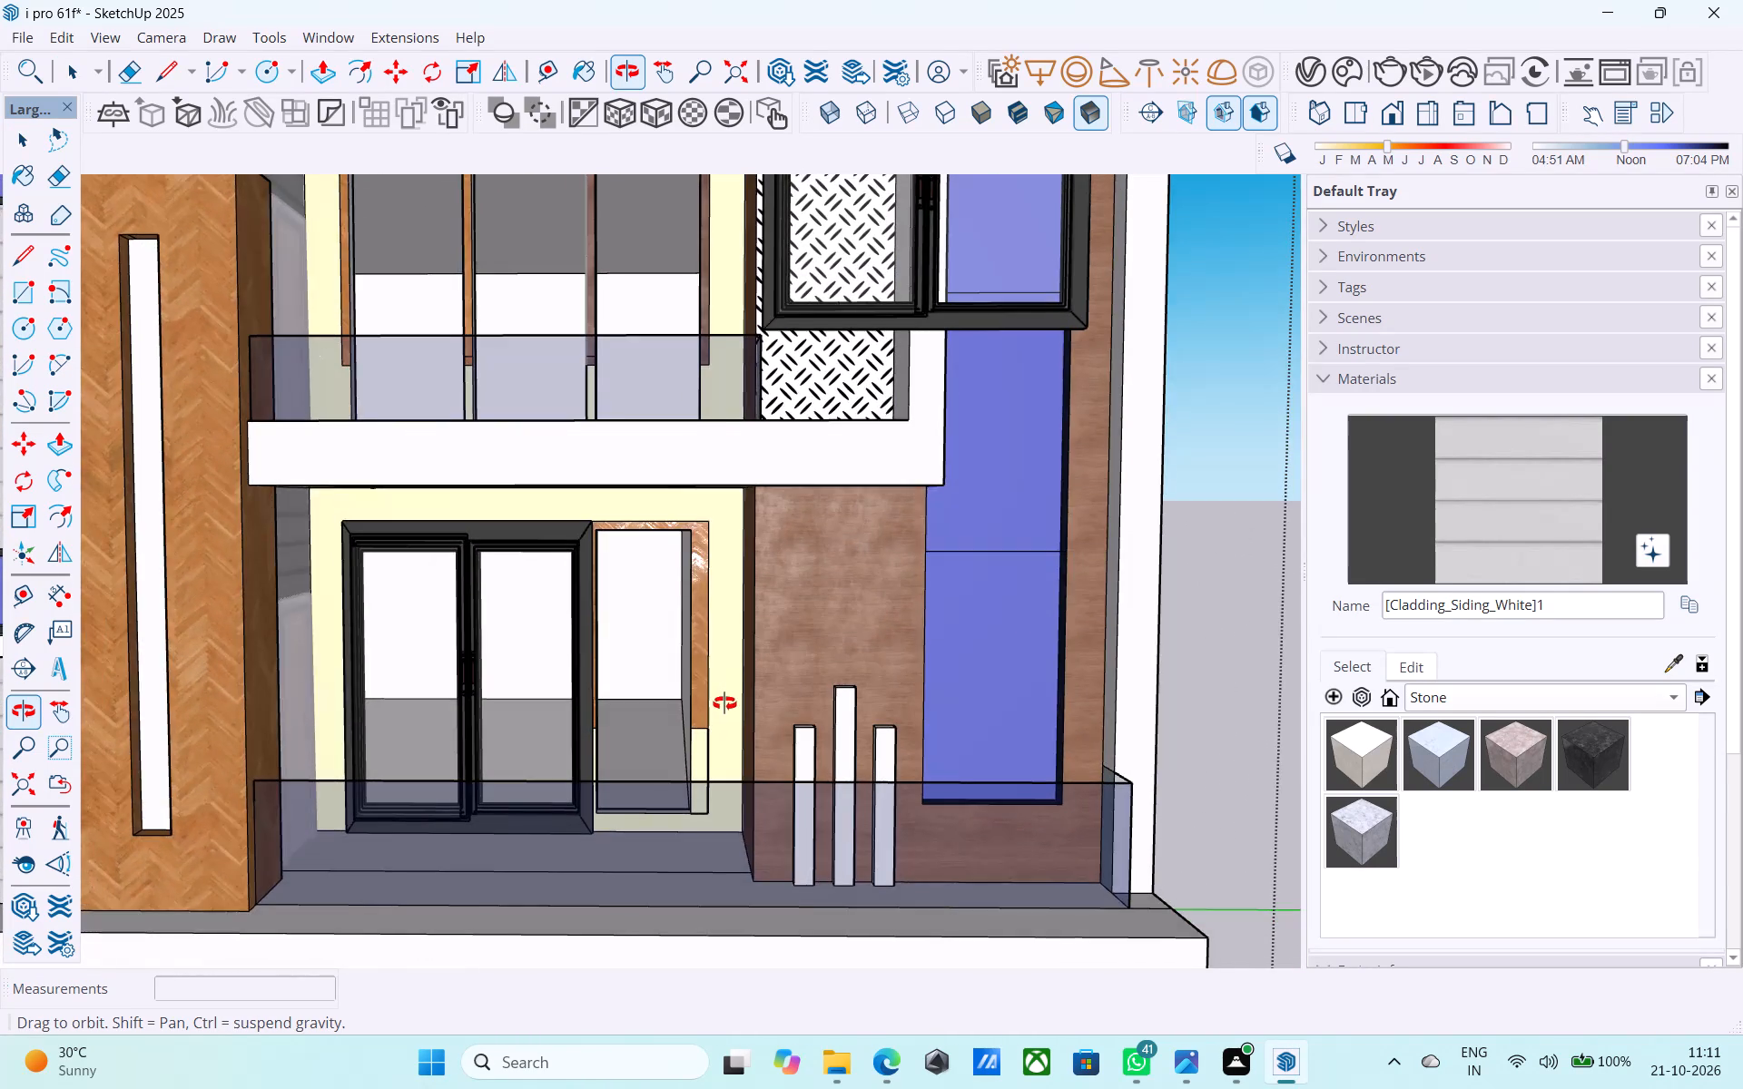
middle_click_drag(724, 703, 693, 732)
scroll(696, 734, "down", 6)
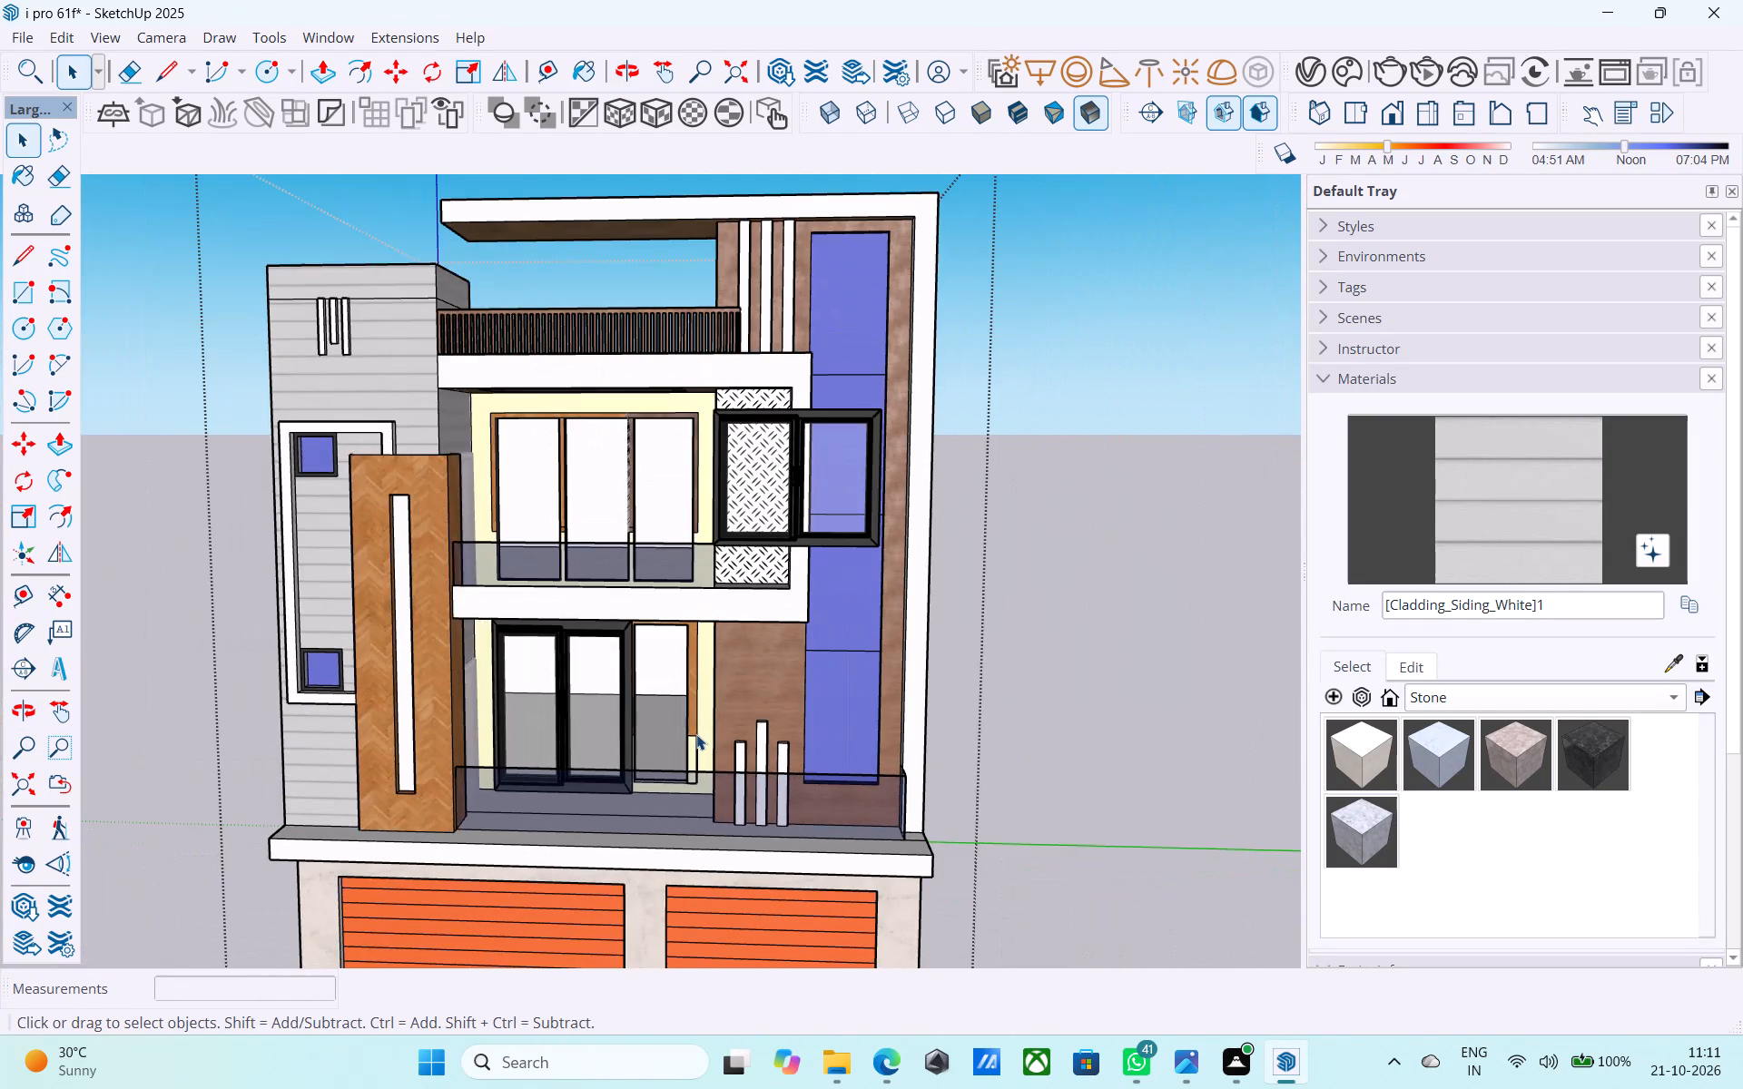
Copy the spare black-framed two-pane window onto the upper balcony, aligning its upper-left corner with the wooden frame's upper-left corner.
scroll(696, 734, "down", 3)
middle_click_drag(703, 770, 703, 812)
scroll(700, 719, "up", 3)
left_click(727, 576)
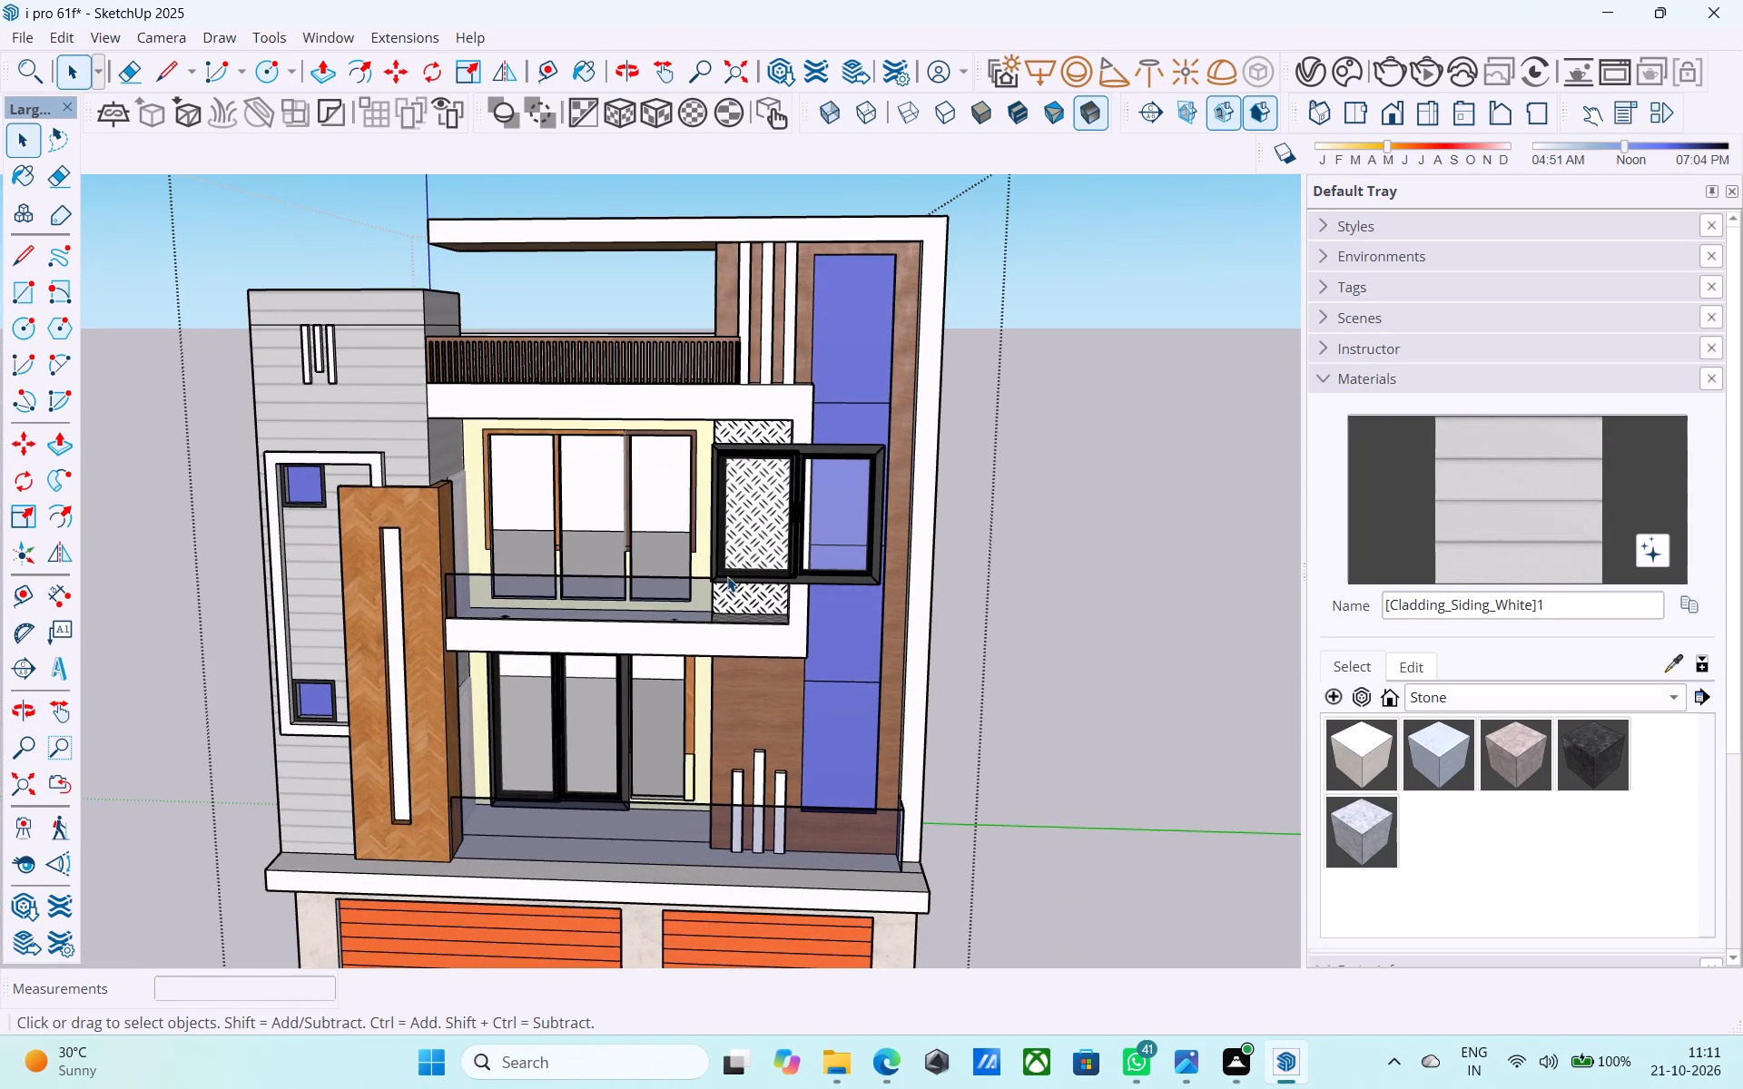
scroll(724, 574, "up", 4)
key("m")
middle_click_drag(724, 570, 763, 704)
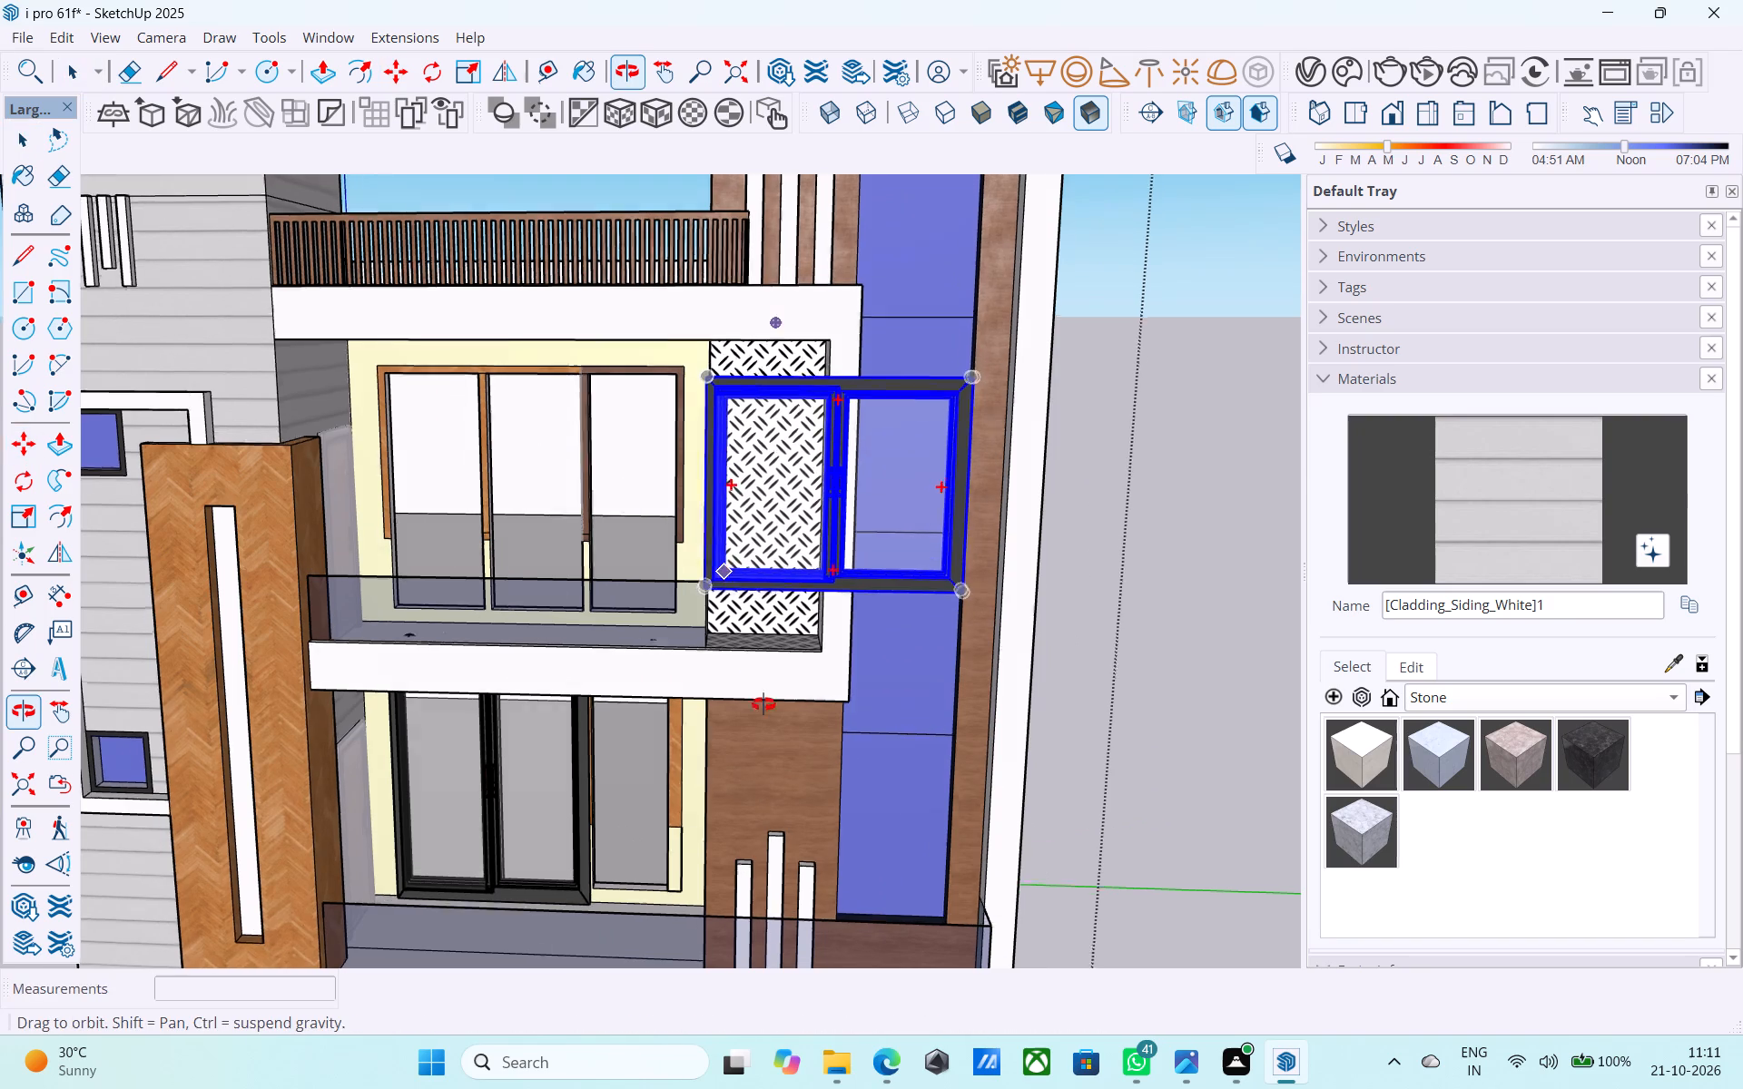
middle_click_drag(763, 704, 793, 826)
scroll(774, 526, "up", 11)
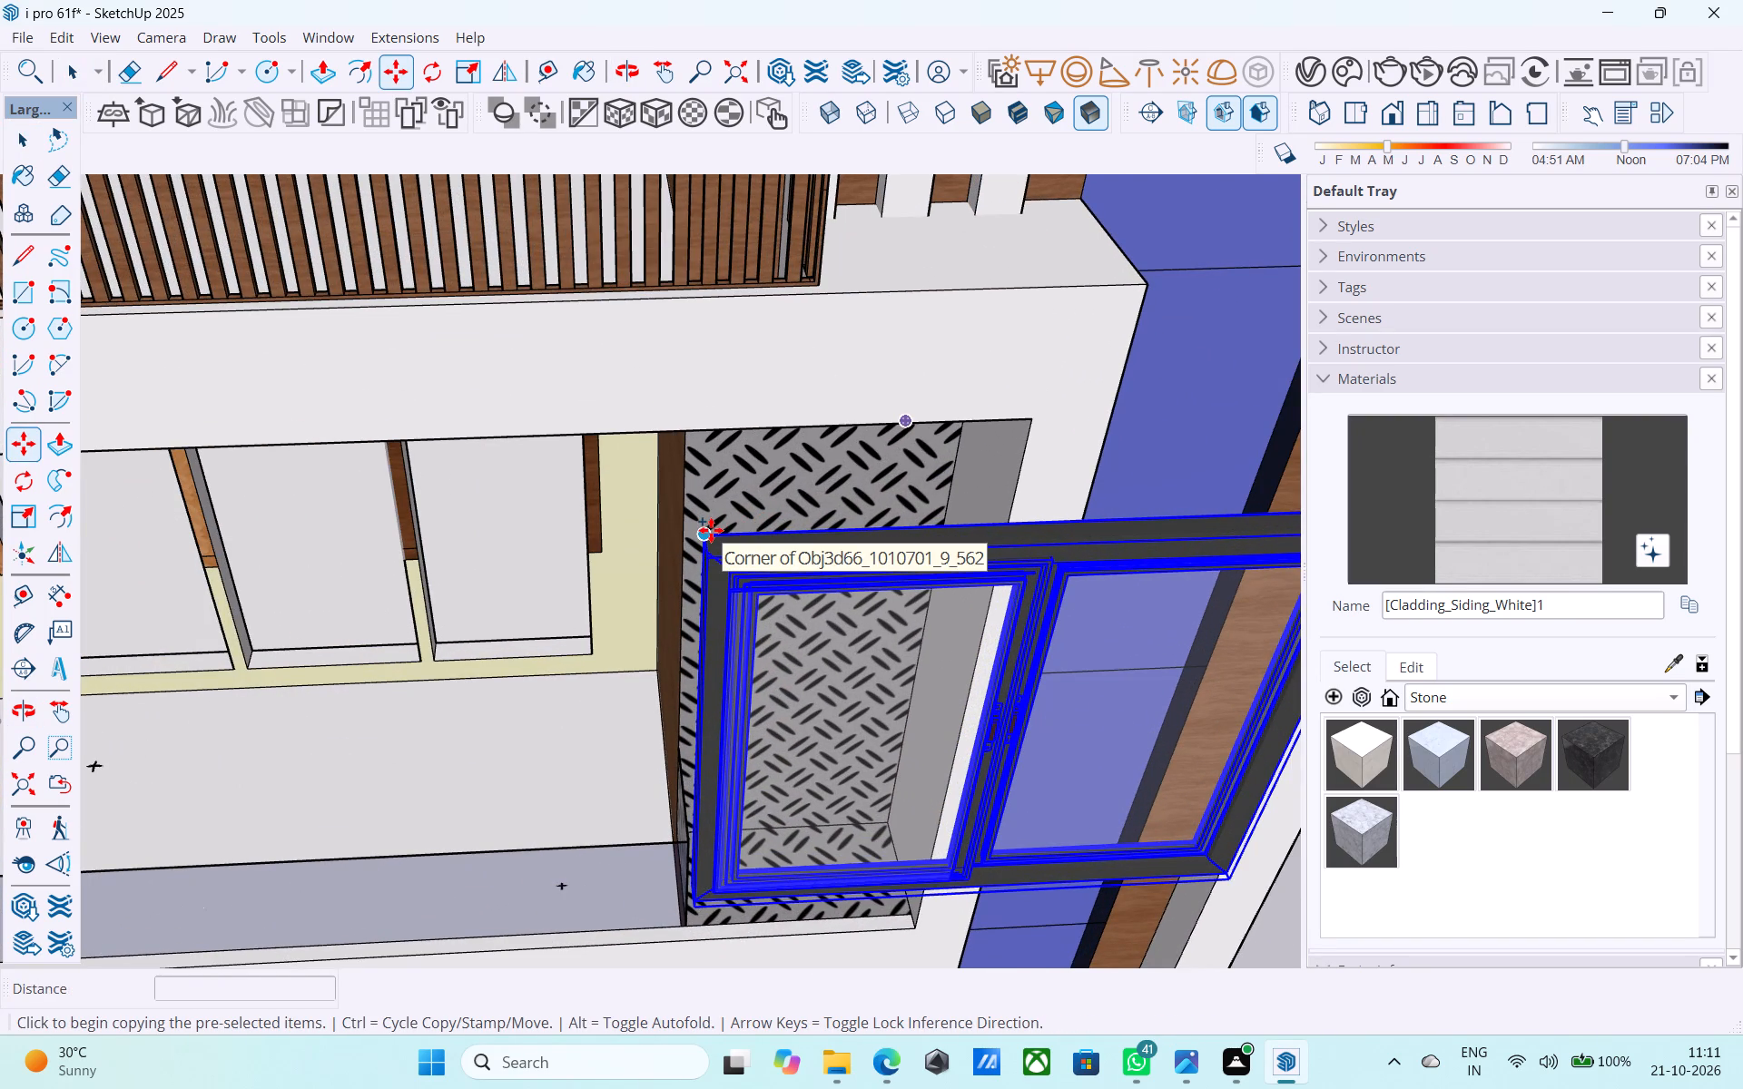
scroll(714, 535, "up", 5)
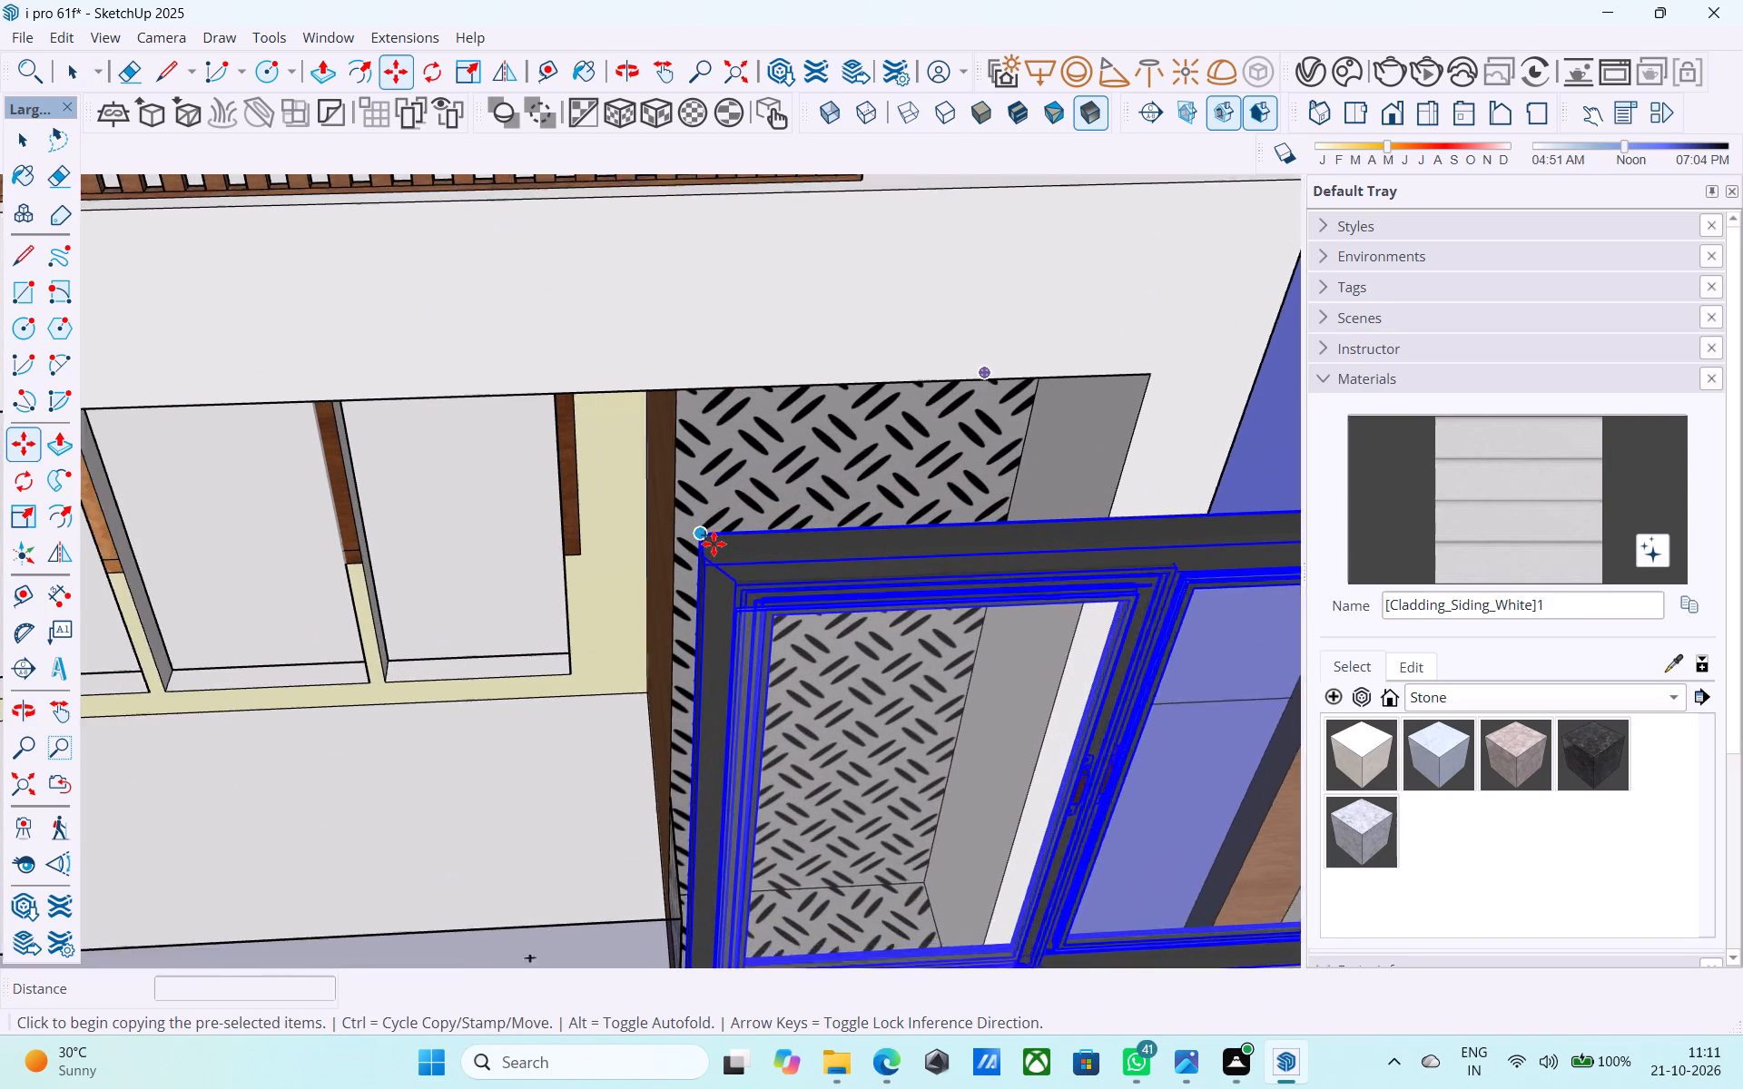
left_click(702, 539)
scroll(680, 553, "down", 5)
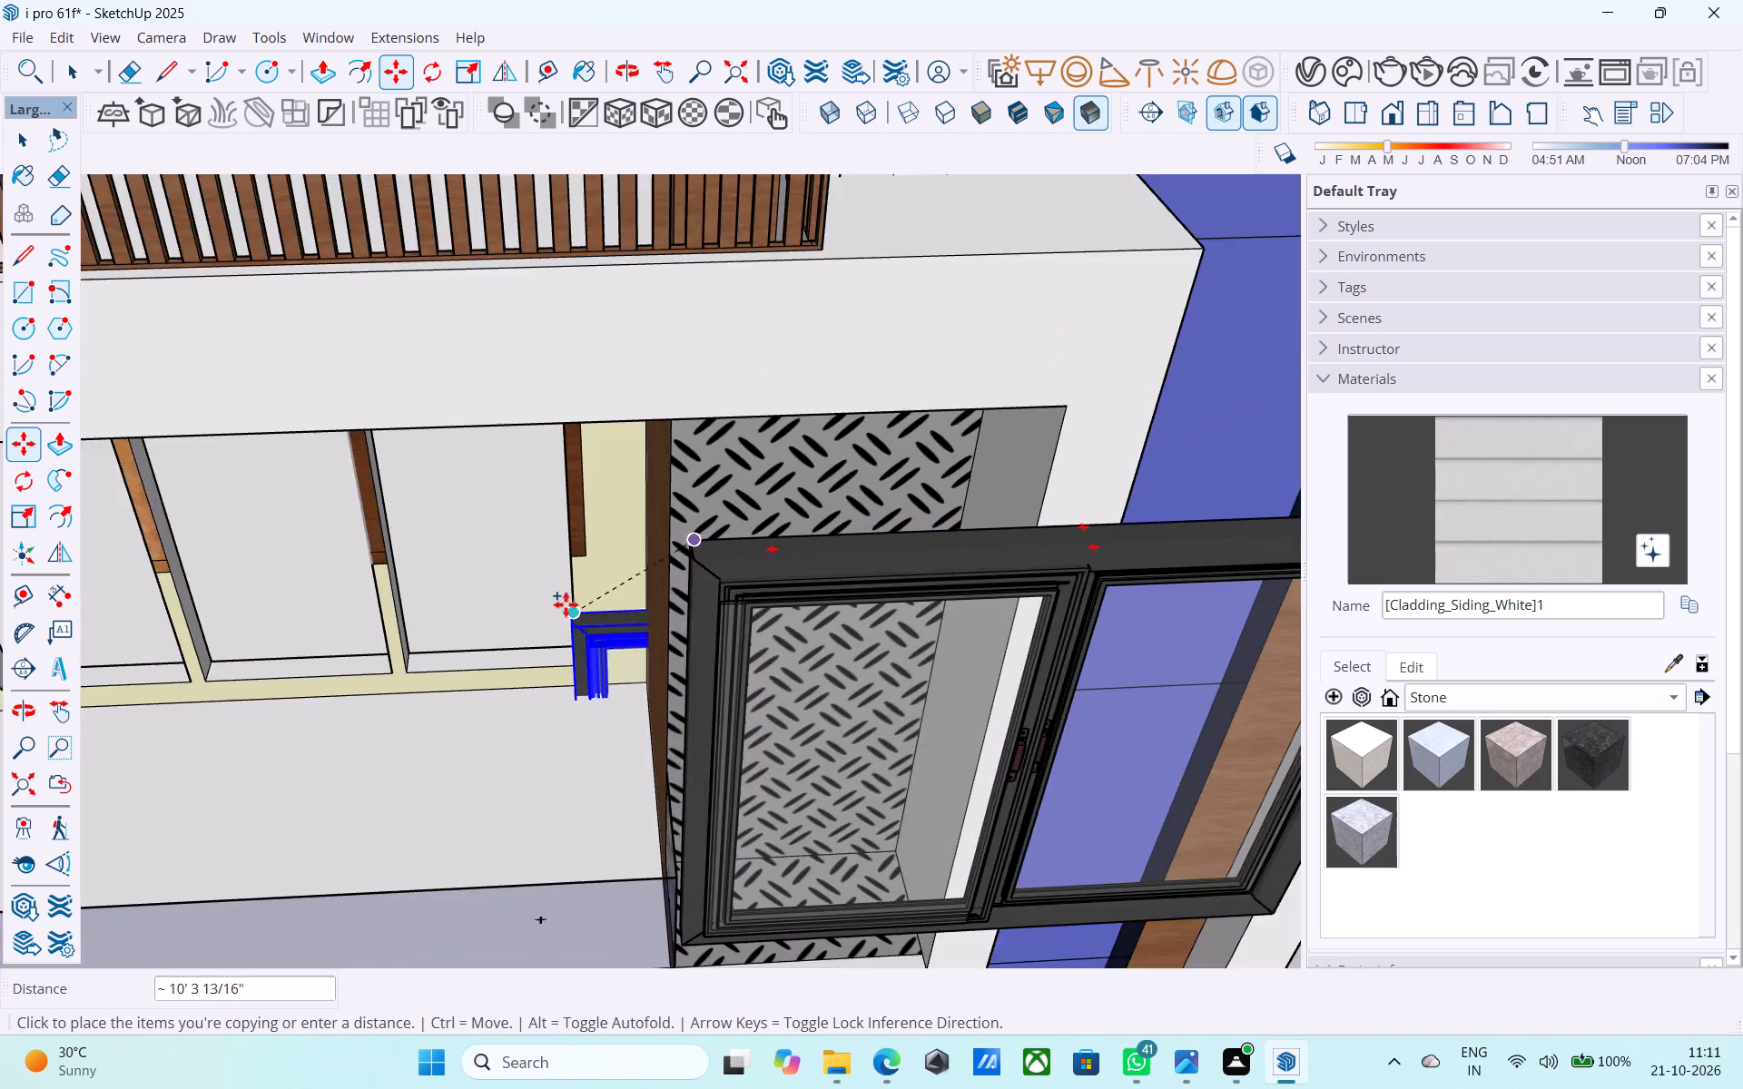
scroll(566, 604, "down", 3)
middle_click_drag(537, 583, 773, 496, "shift")
scroll(478, 435, "up", 1)
scroll(432, 296, "up", 2)
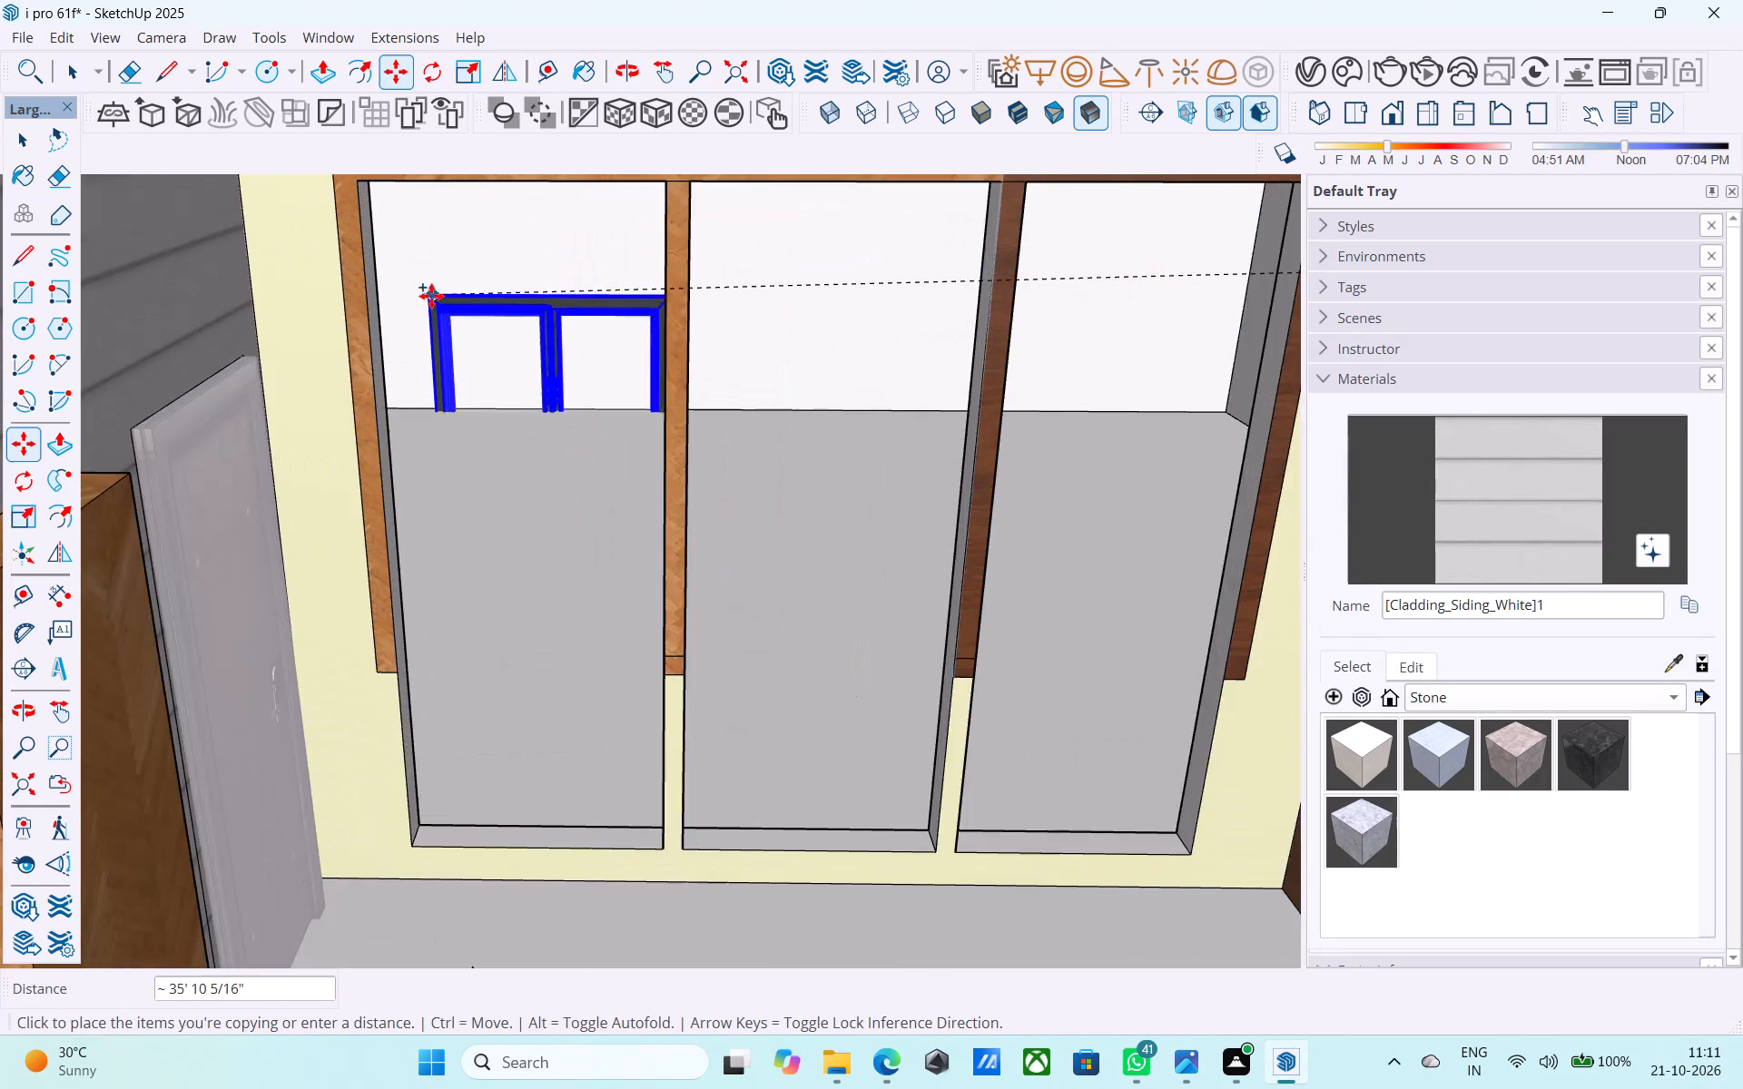
scroll(416, 337, "down", 2)
middle_click_drag(416, 338, 466, 448)
middle_click_drag(476, 455, 500, 308, "shift")
scroll(587, 486, "up", 3)
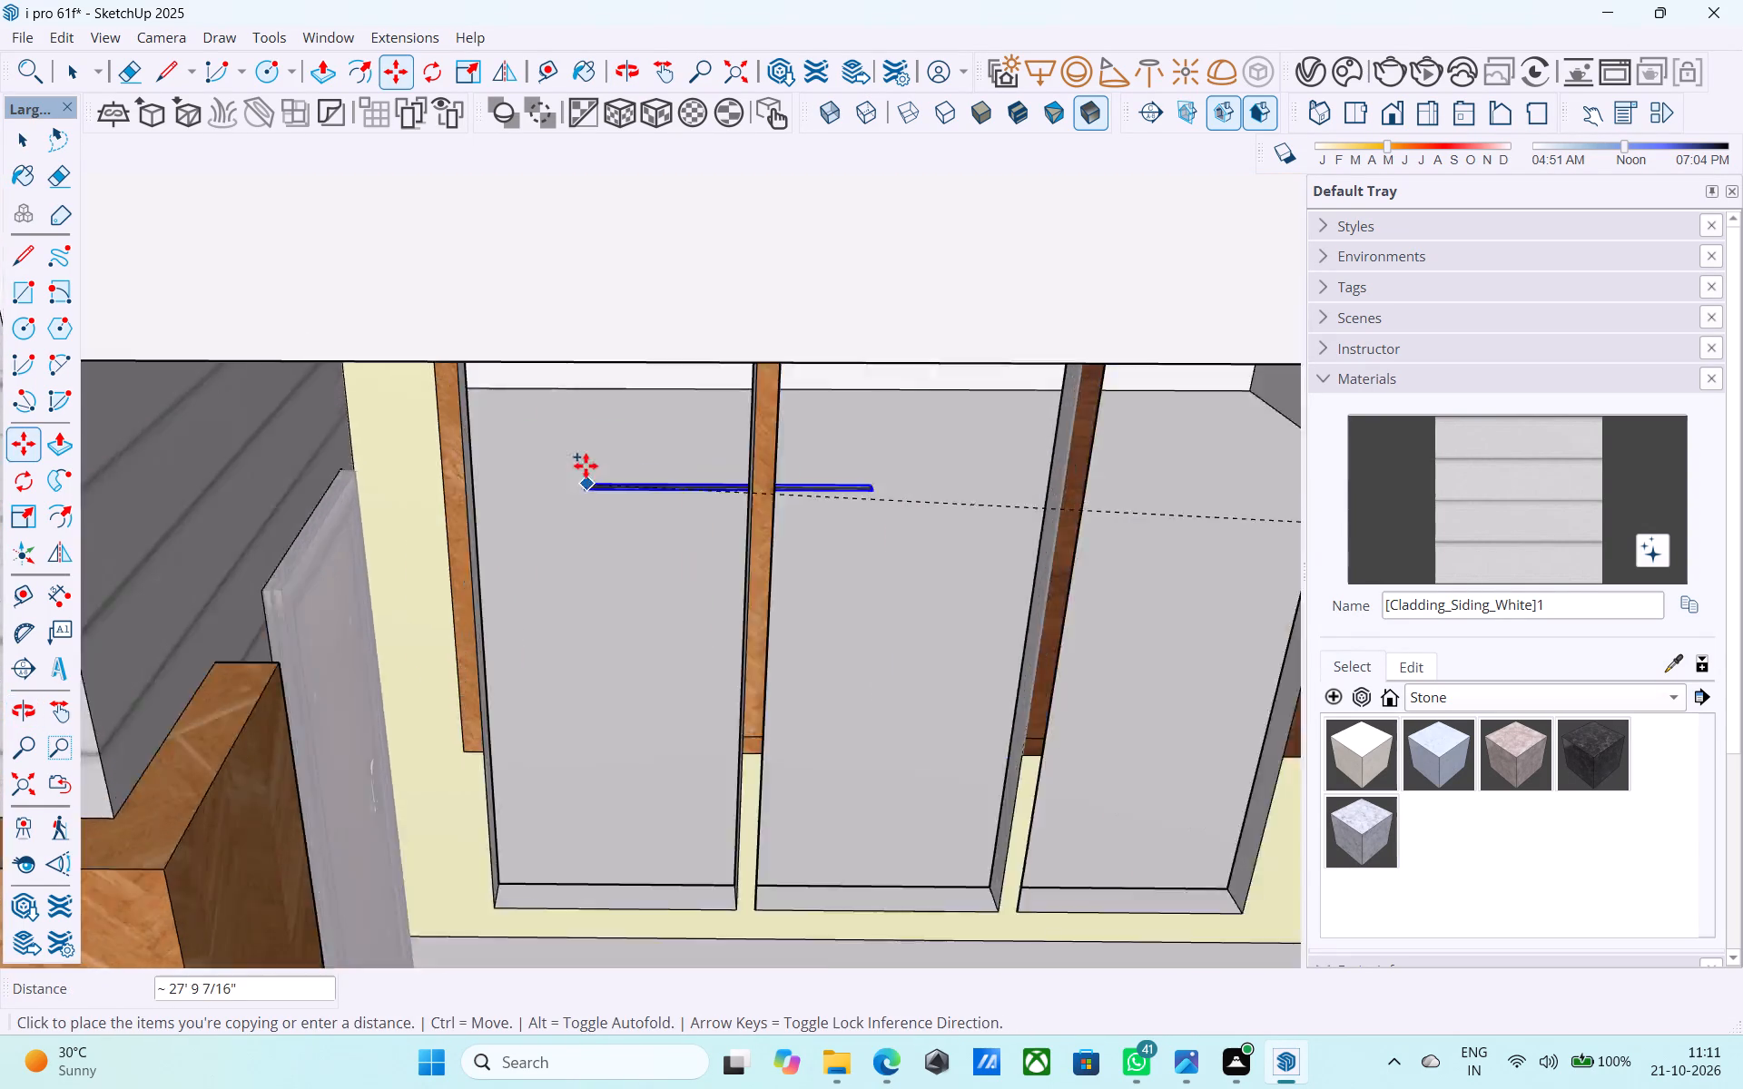
scroll(586, 466, "up", 2)
scroll(520, 428, "down", 2)
middle_click_drag(517, 426, 519, 230, "shift")
scroll(520, 267, "down", 6)
middle_click_drag(560, 570, 556, 337)
middle_click_drag(514, 543, 517, 412)
scroll(438, 454, "up", 3)
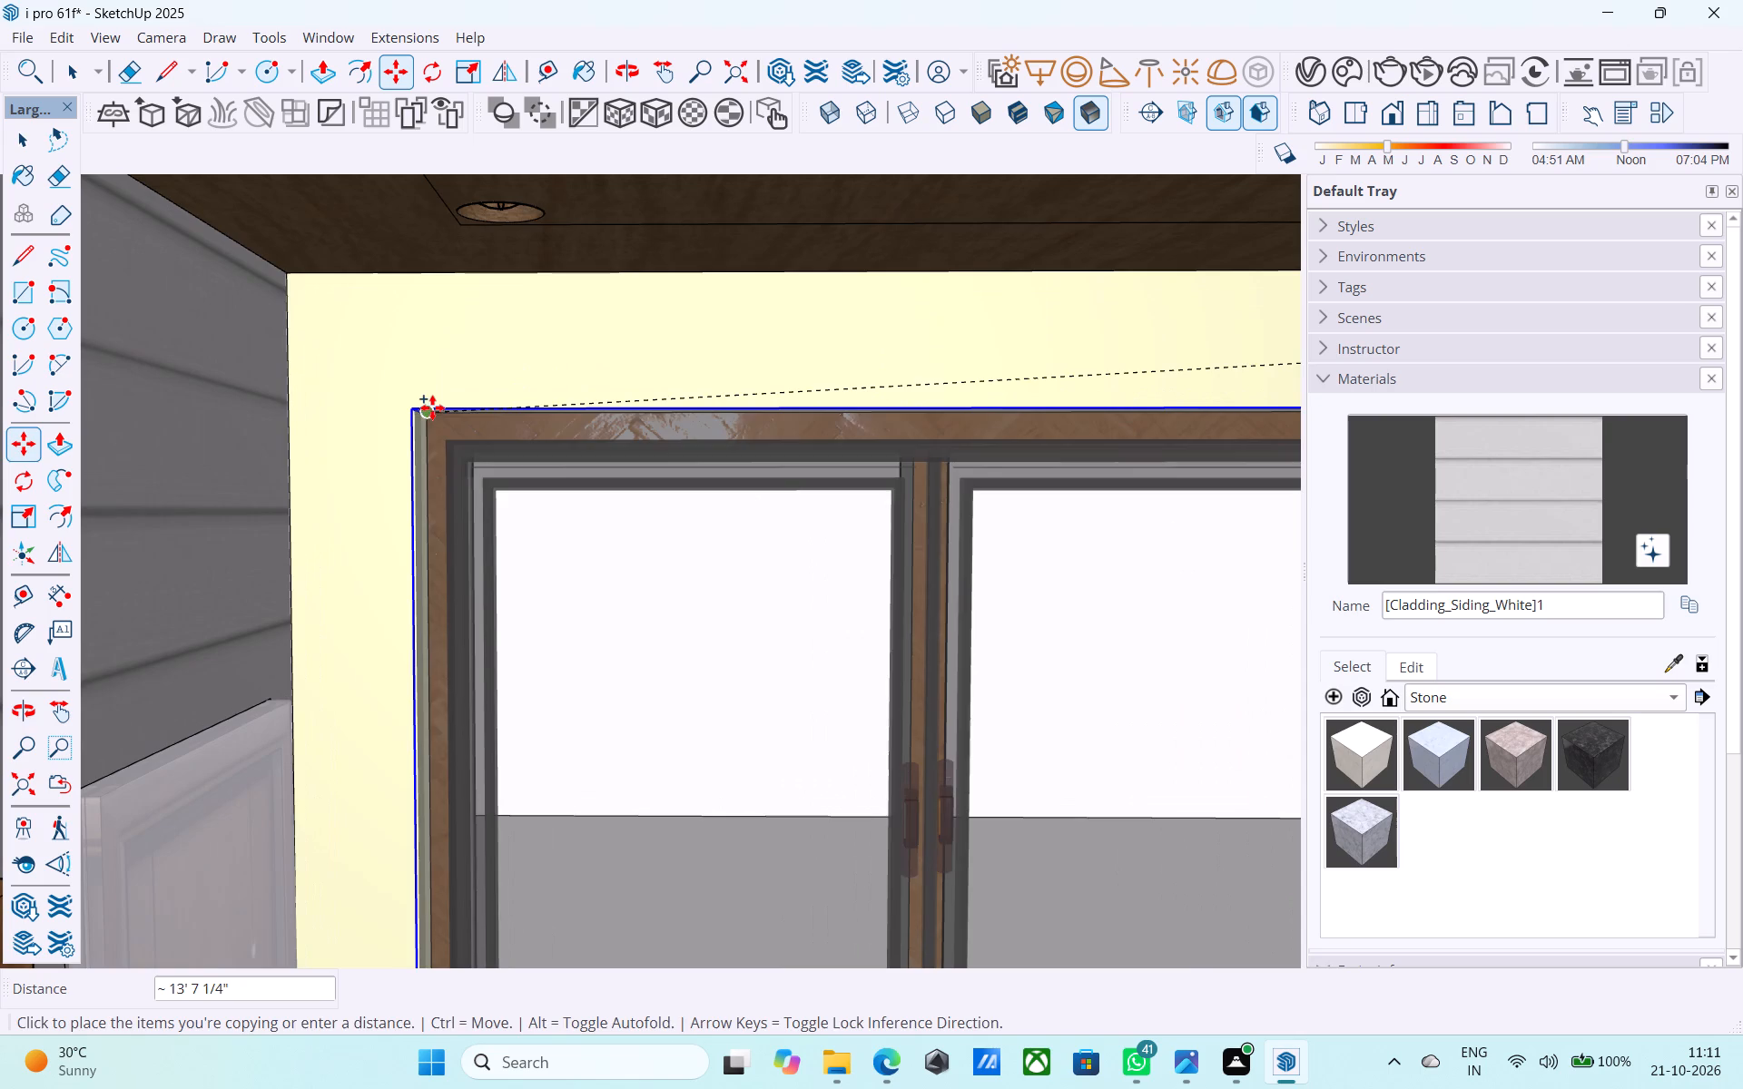
left_click(432, 407)
Scale the copied upper-balcony window downward by a factor of about 1.49, reaching the lowered sills.
scroll(428, 381, "down", 11)
scroll(497, 471, "down", 1)
middle_click_drag(509, 513, 470, 588)
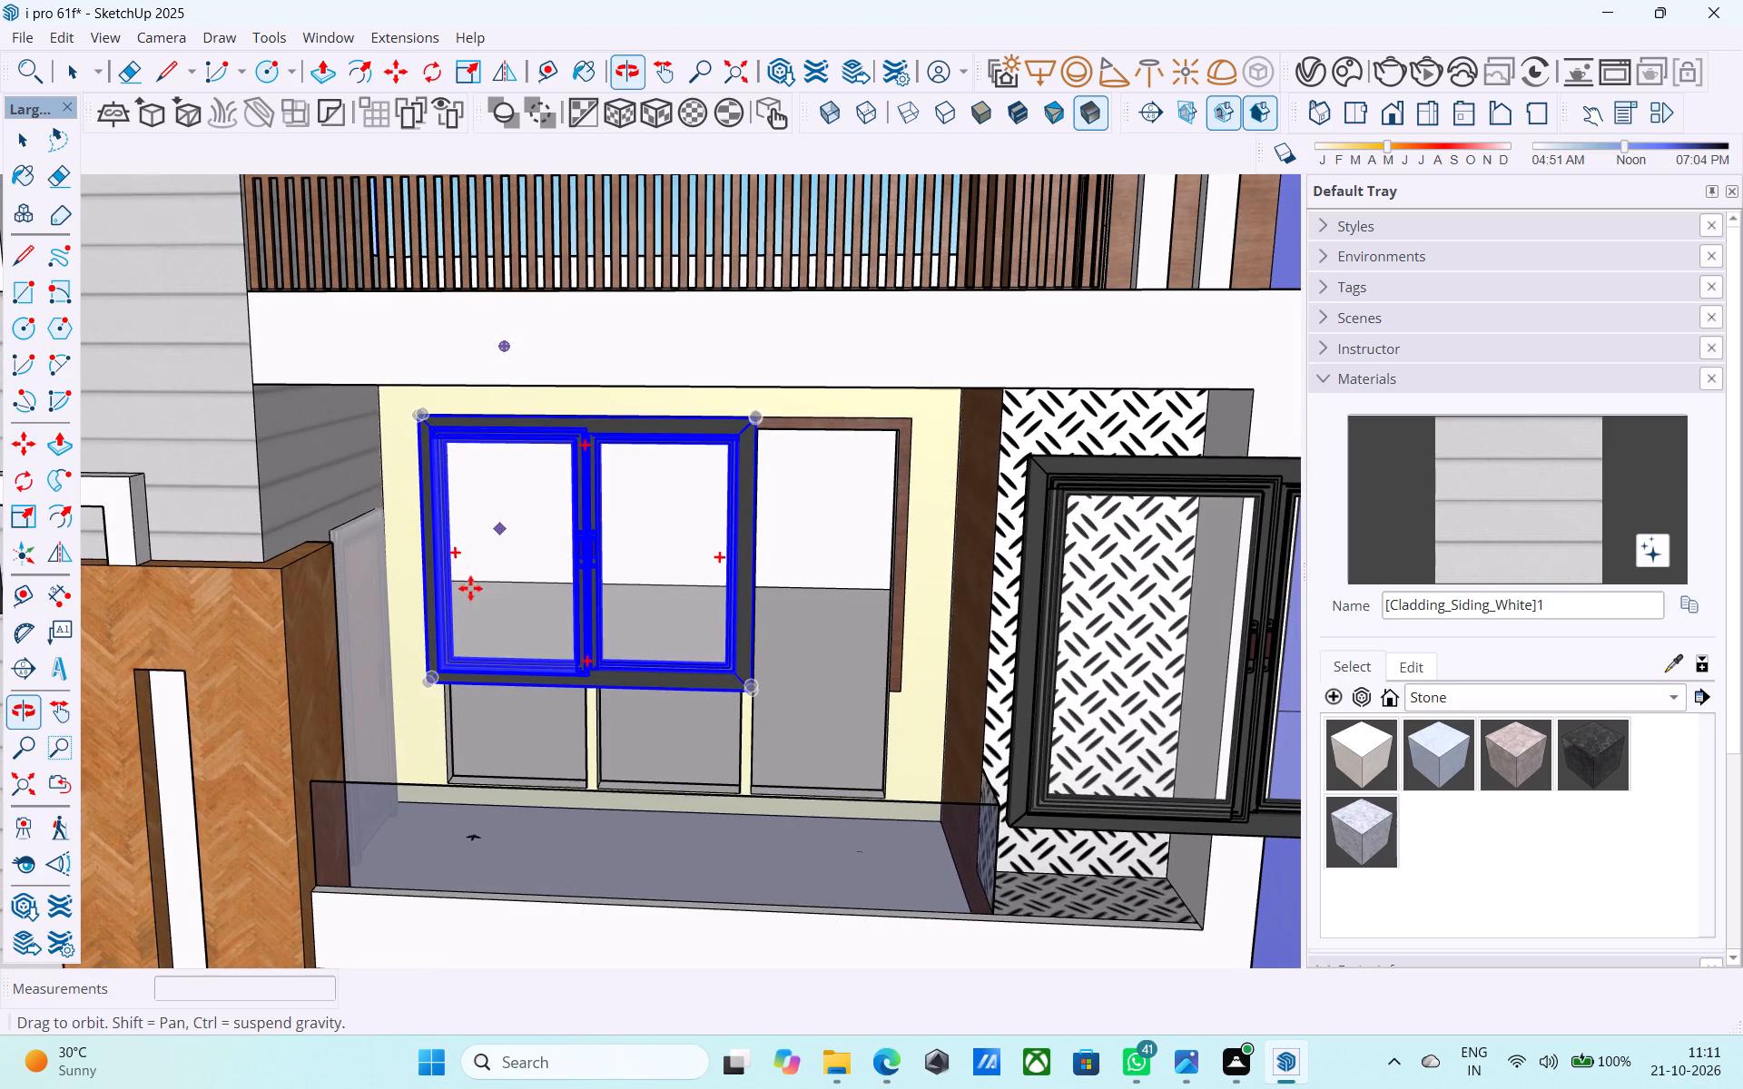
key("s")
middle_click_drag(645, 711, 576, 699)
scroll(598, 696, "up", 10)
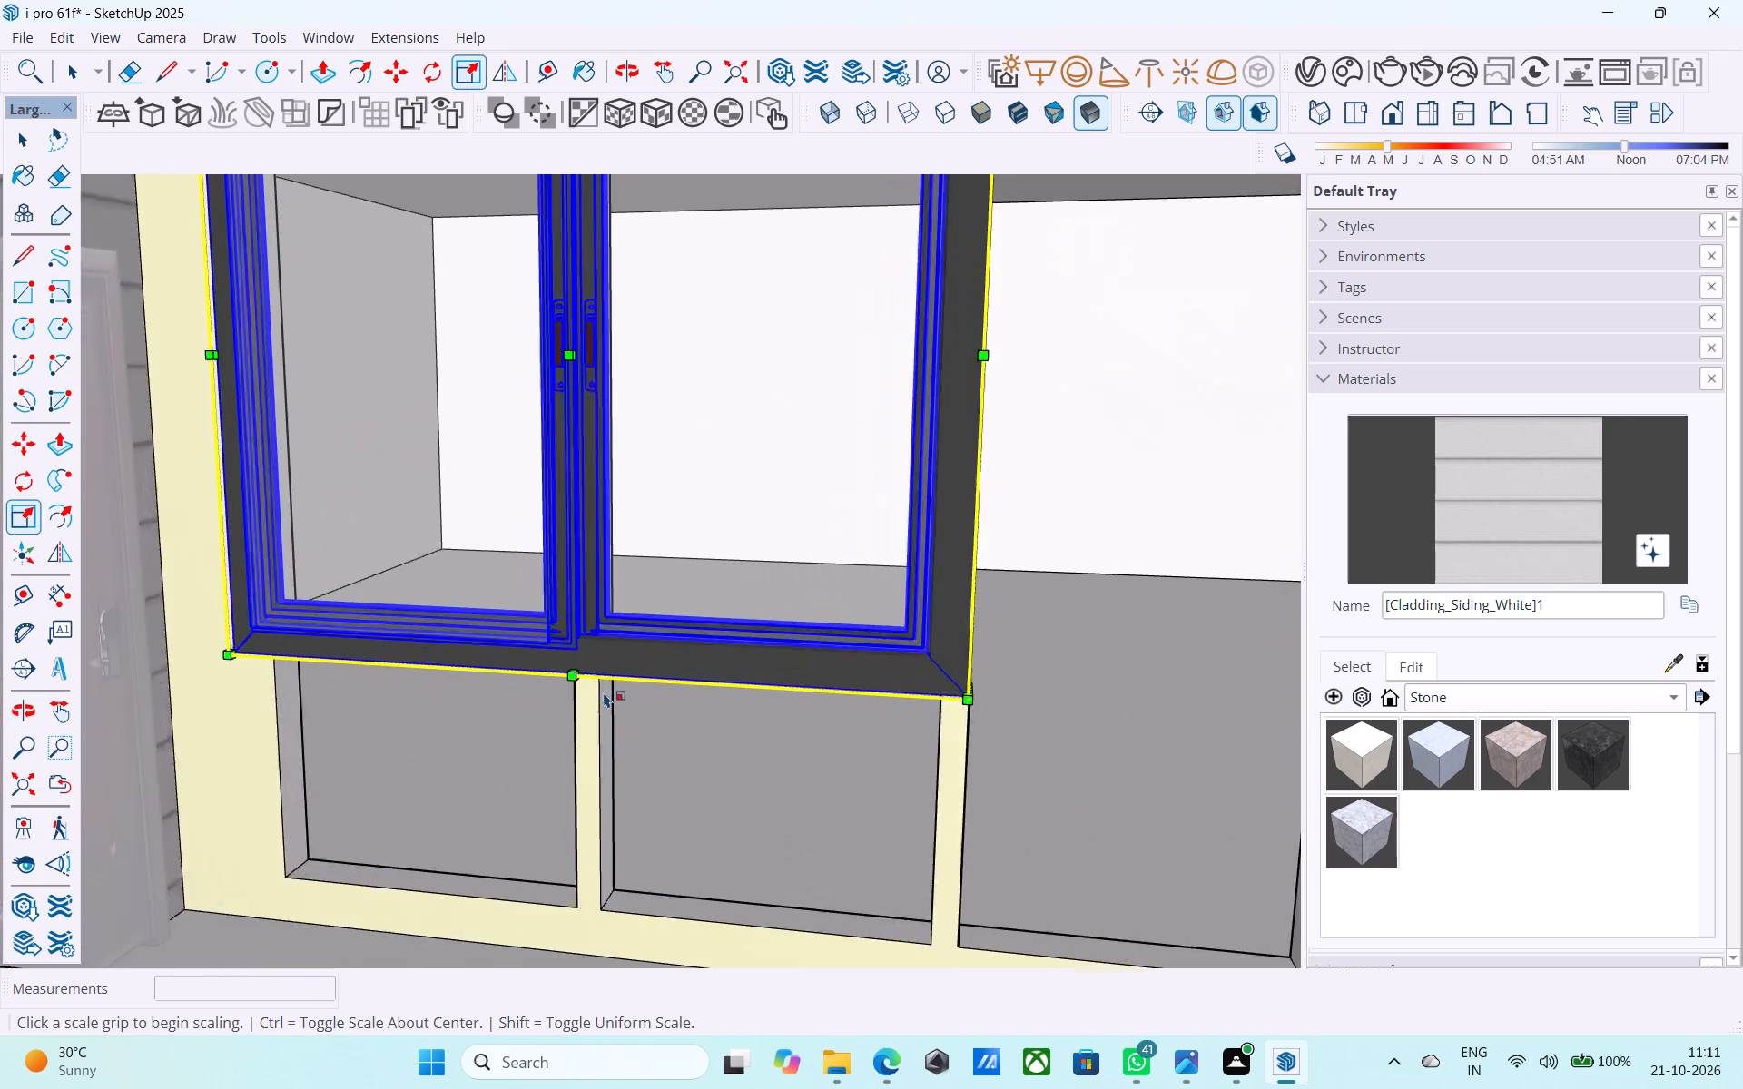
scroll(604, 692, "up", 1)
left_click(578, 663)
scroll(605, 758, "down", 5)
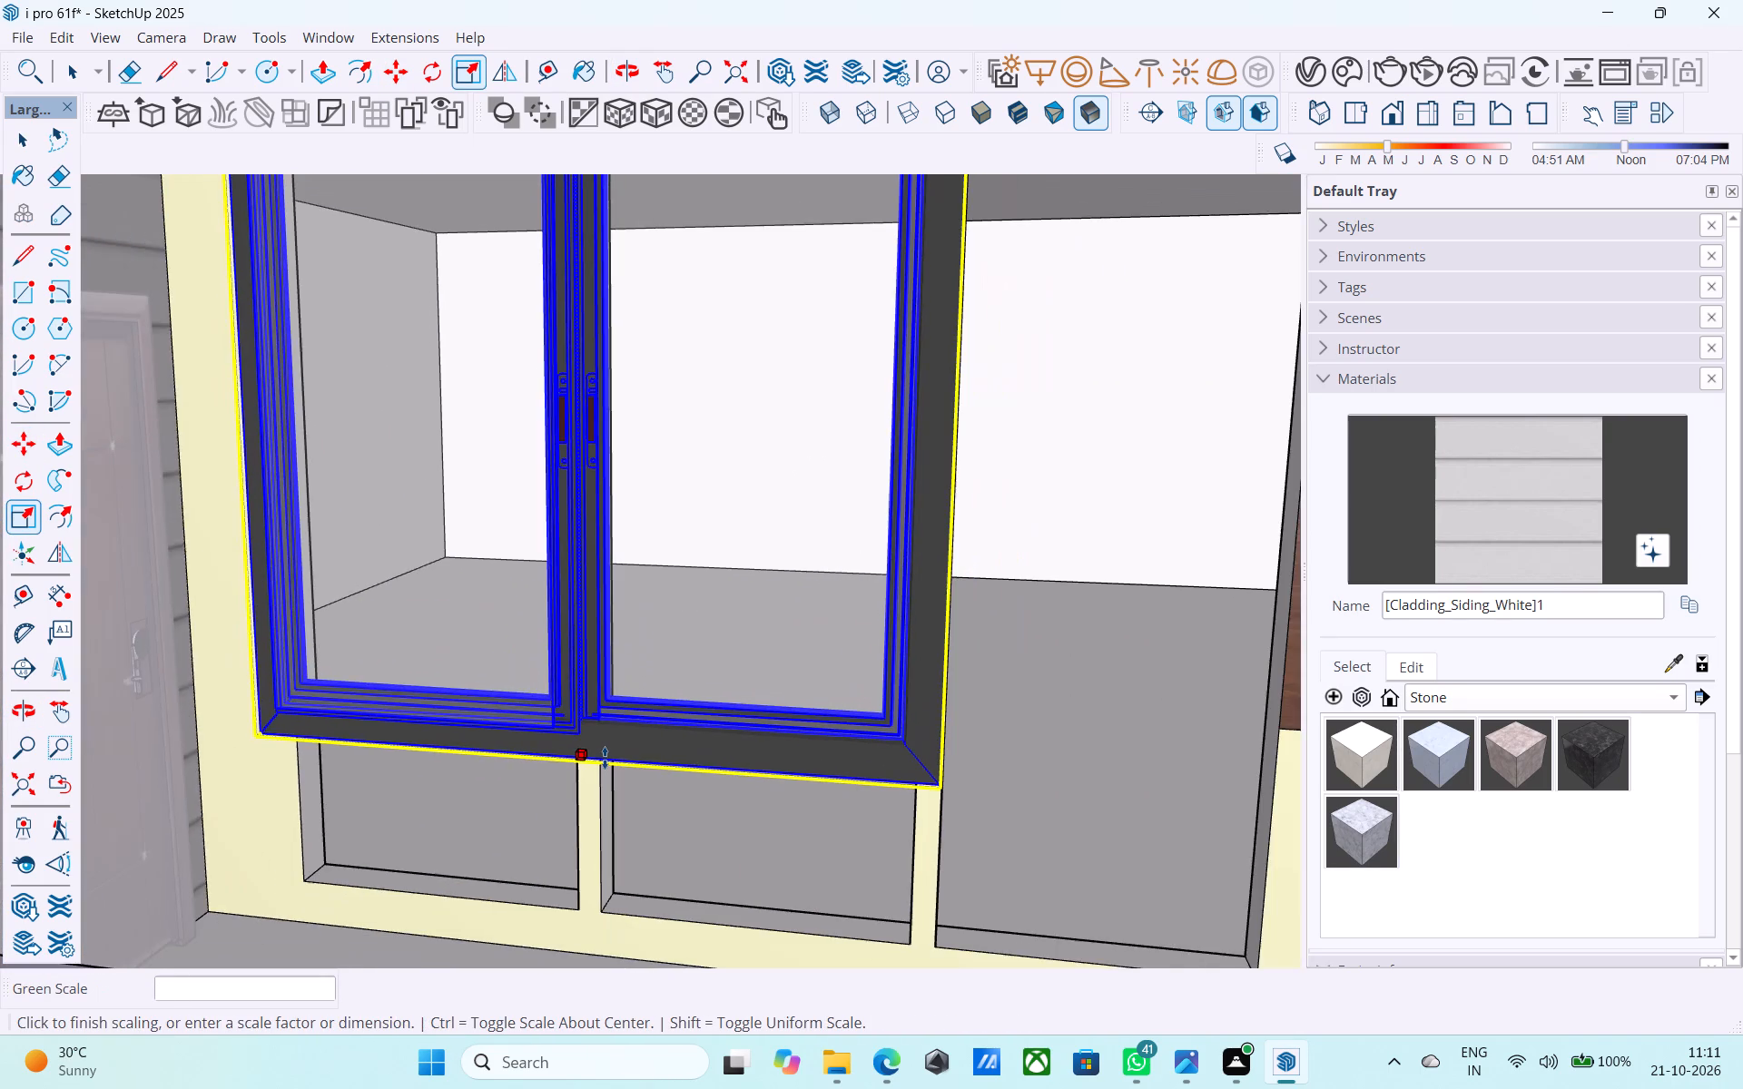
middle_click_drag(605, 758, 624, 687)
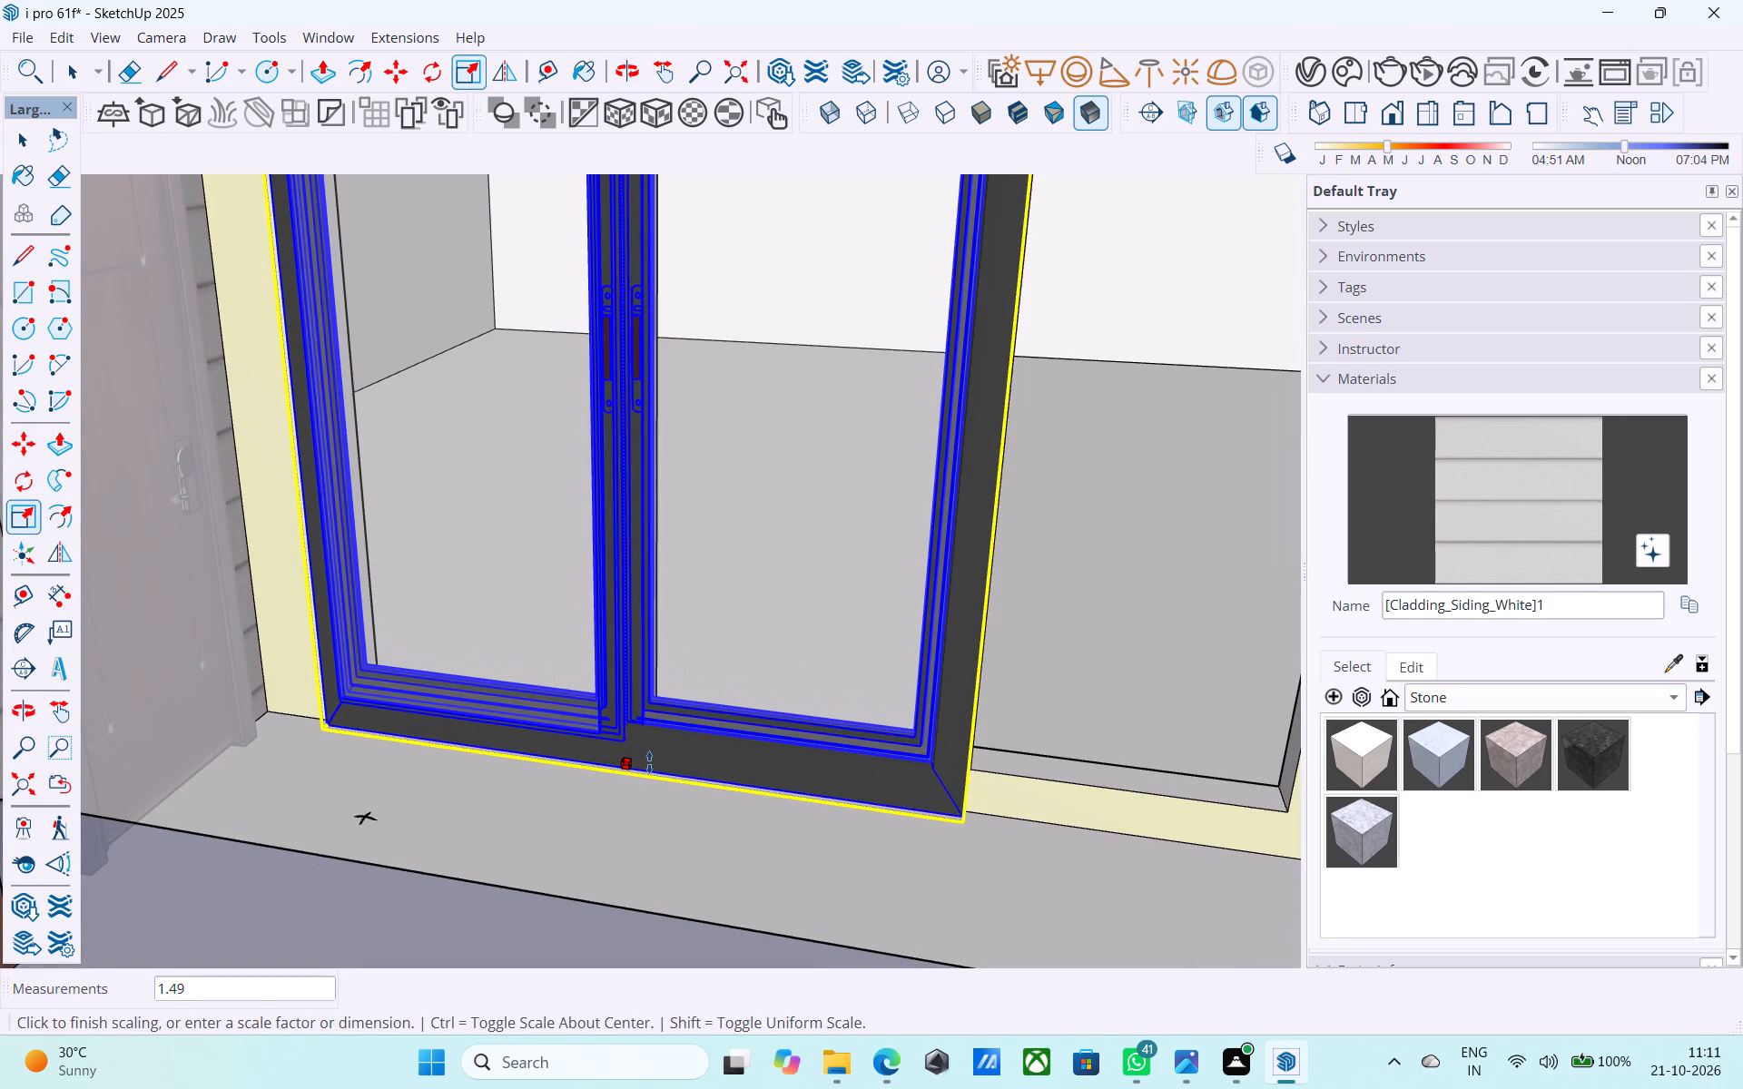
left_click(650, 790)
Examine the stretched upper-balcony window's fit in its opening and against the front elevation.
scroll(641, 723, "down", 6)
middle_click_drag(639, 723, 763, 643)
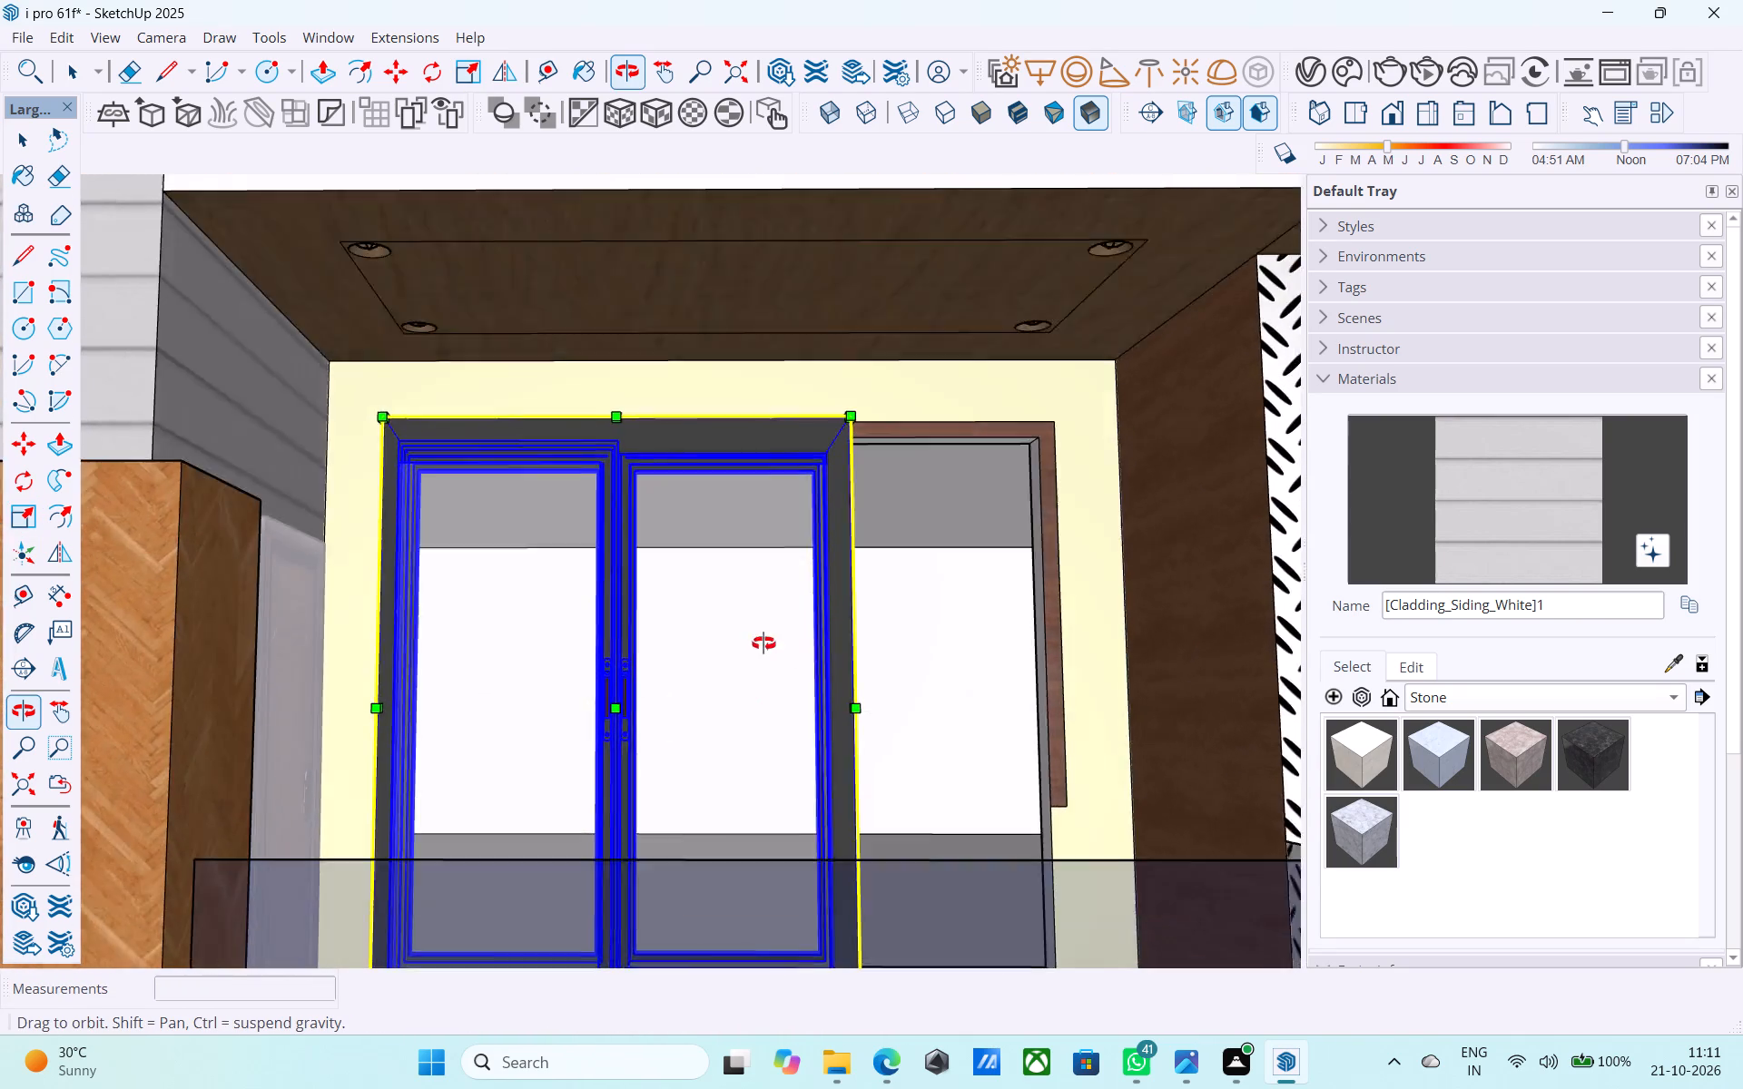
middle_click_drag(763, 643, 763, 633)
scroll(731, 584, "down", 10)
scroll(653, 612, "down", 2)
middle_click_drag(653, 611, 630, 655)
key("space")
scroll(629, 650, "down", 5)
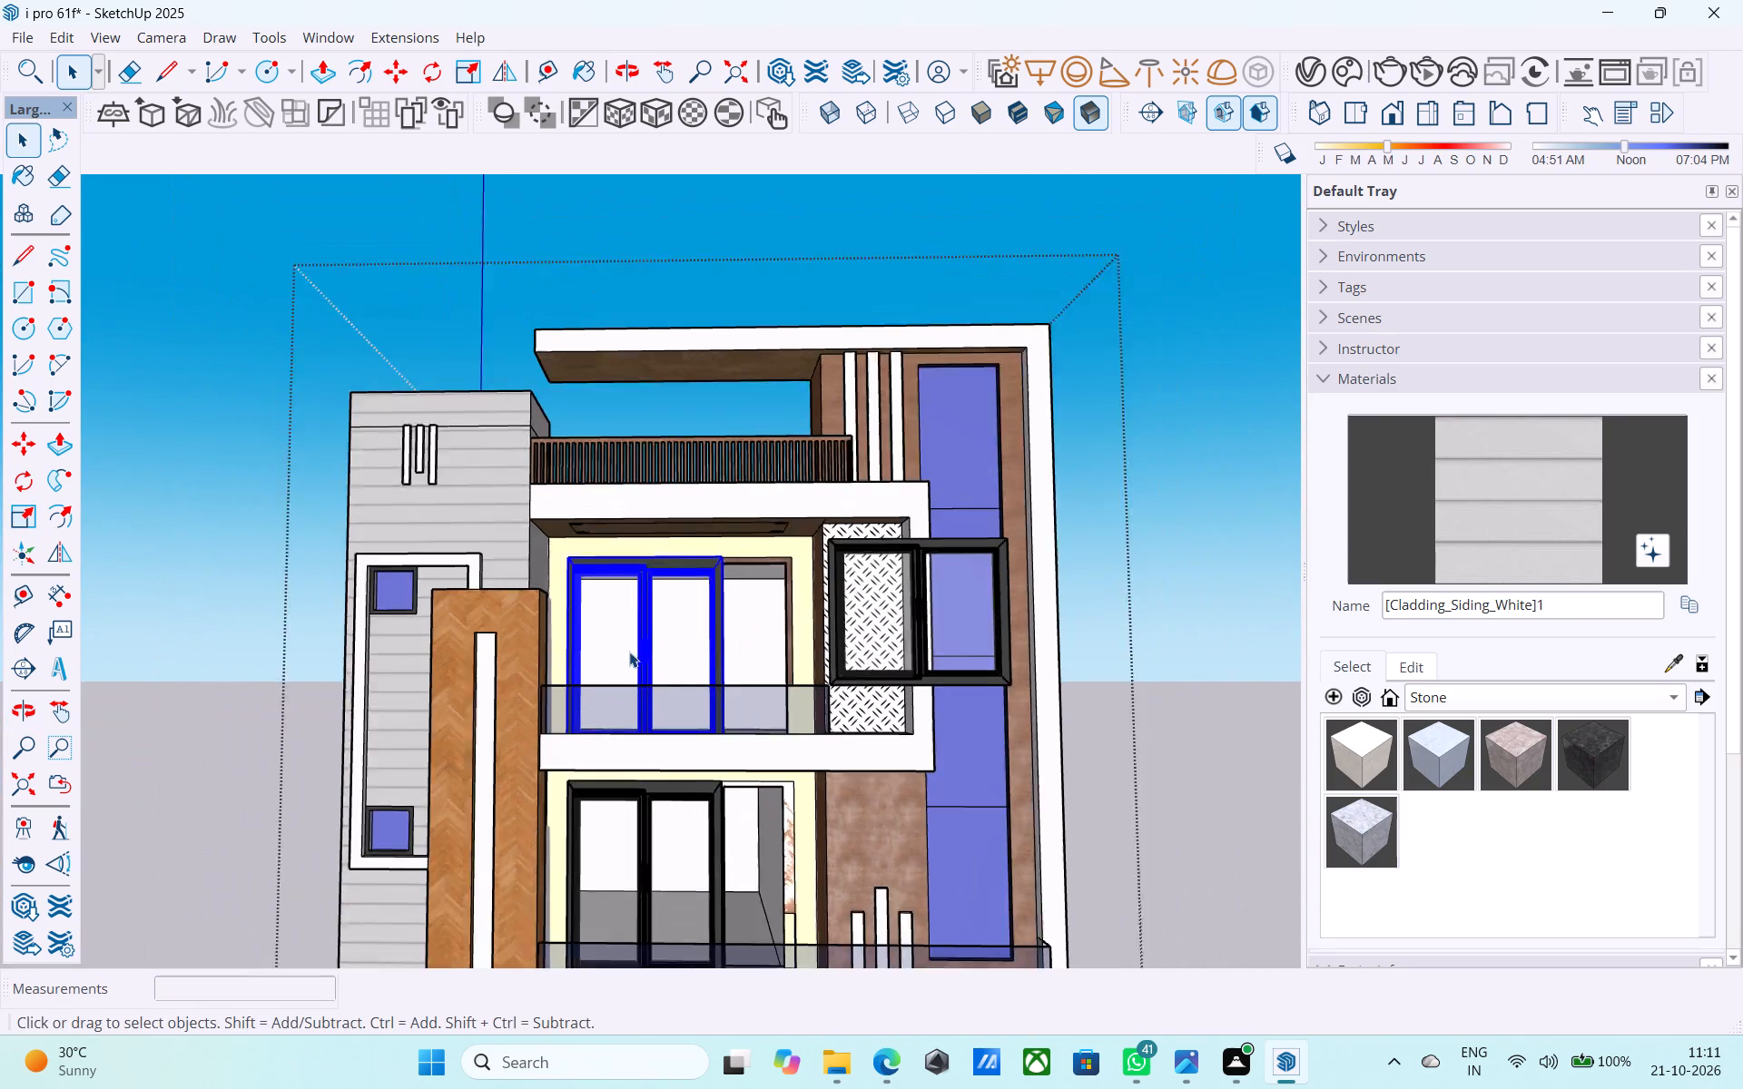
middle_click_drag(643, 650, 627, 723)
scroll(776, 708, "up", 6)
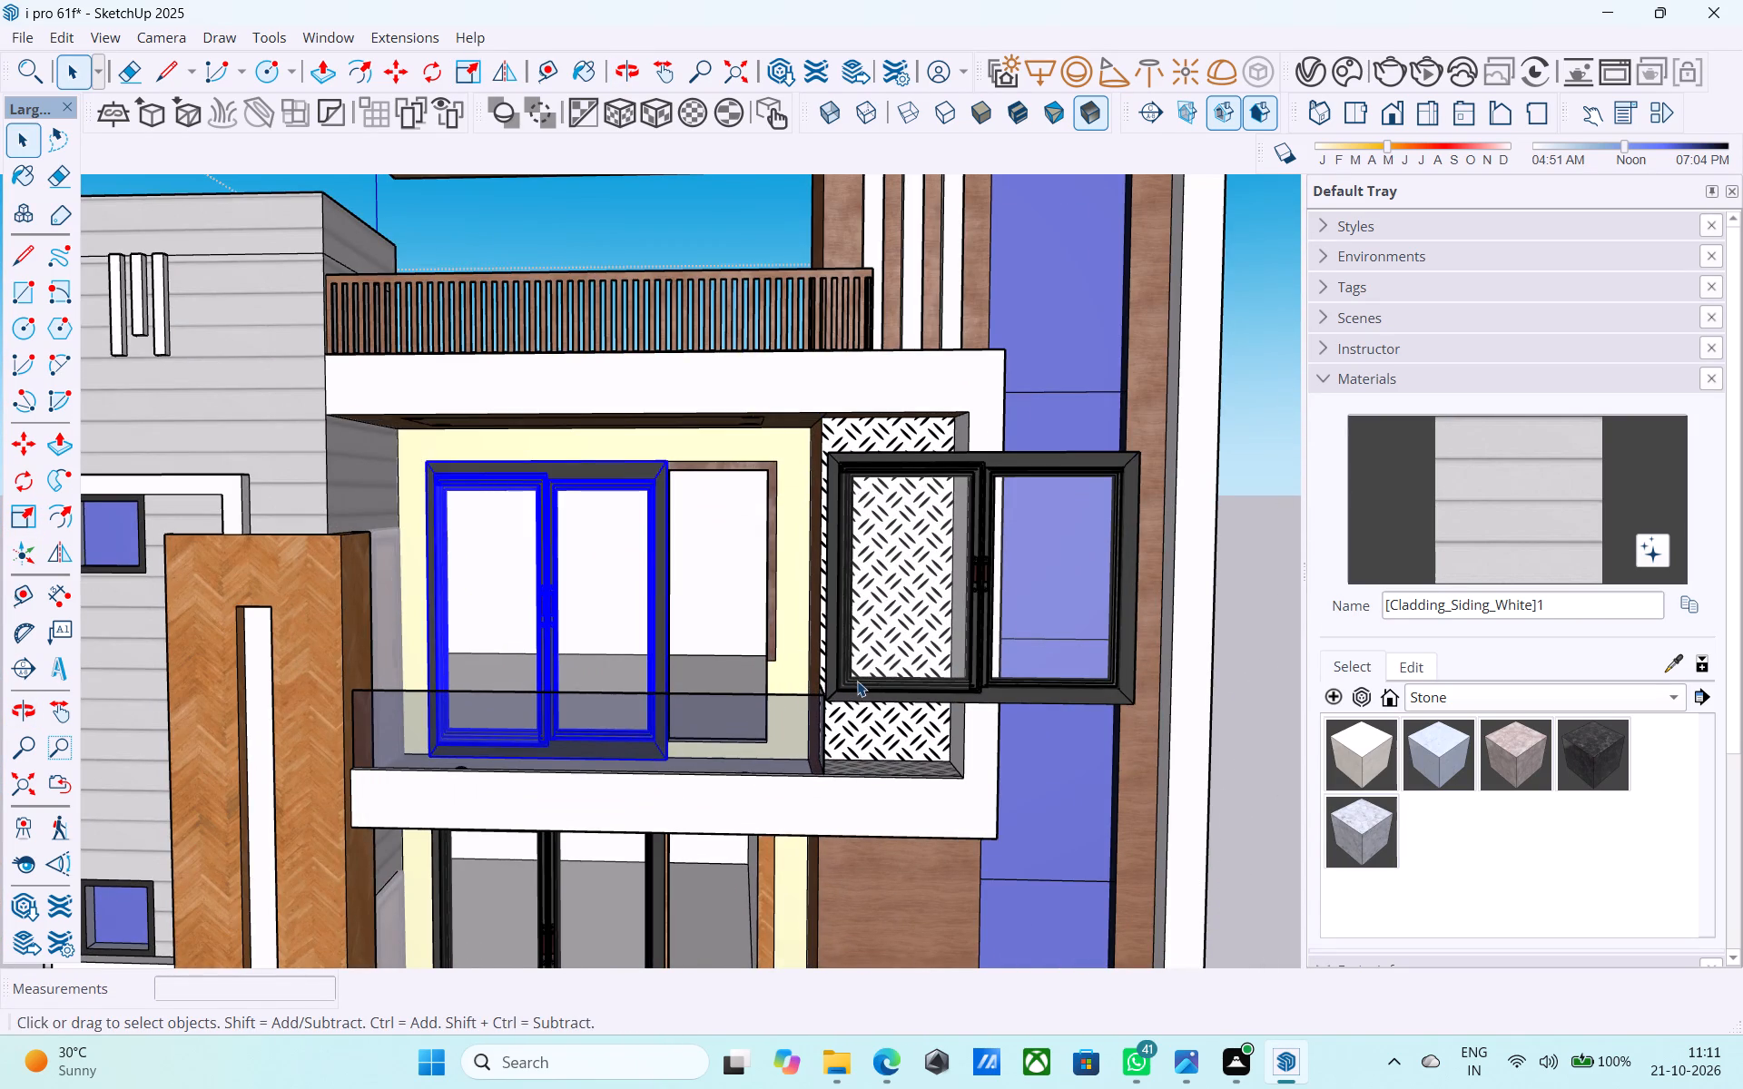
Open the upper-balcony window component for editing and paint its outer frame's top and right members with Wood_Floor_01_1K1.
left_click(863, 683)
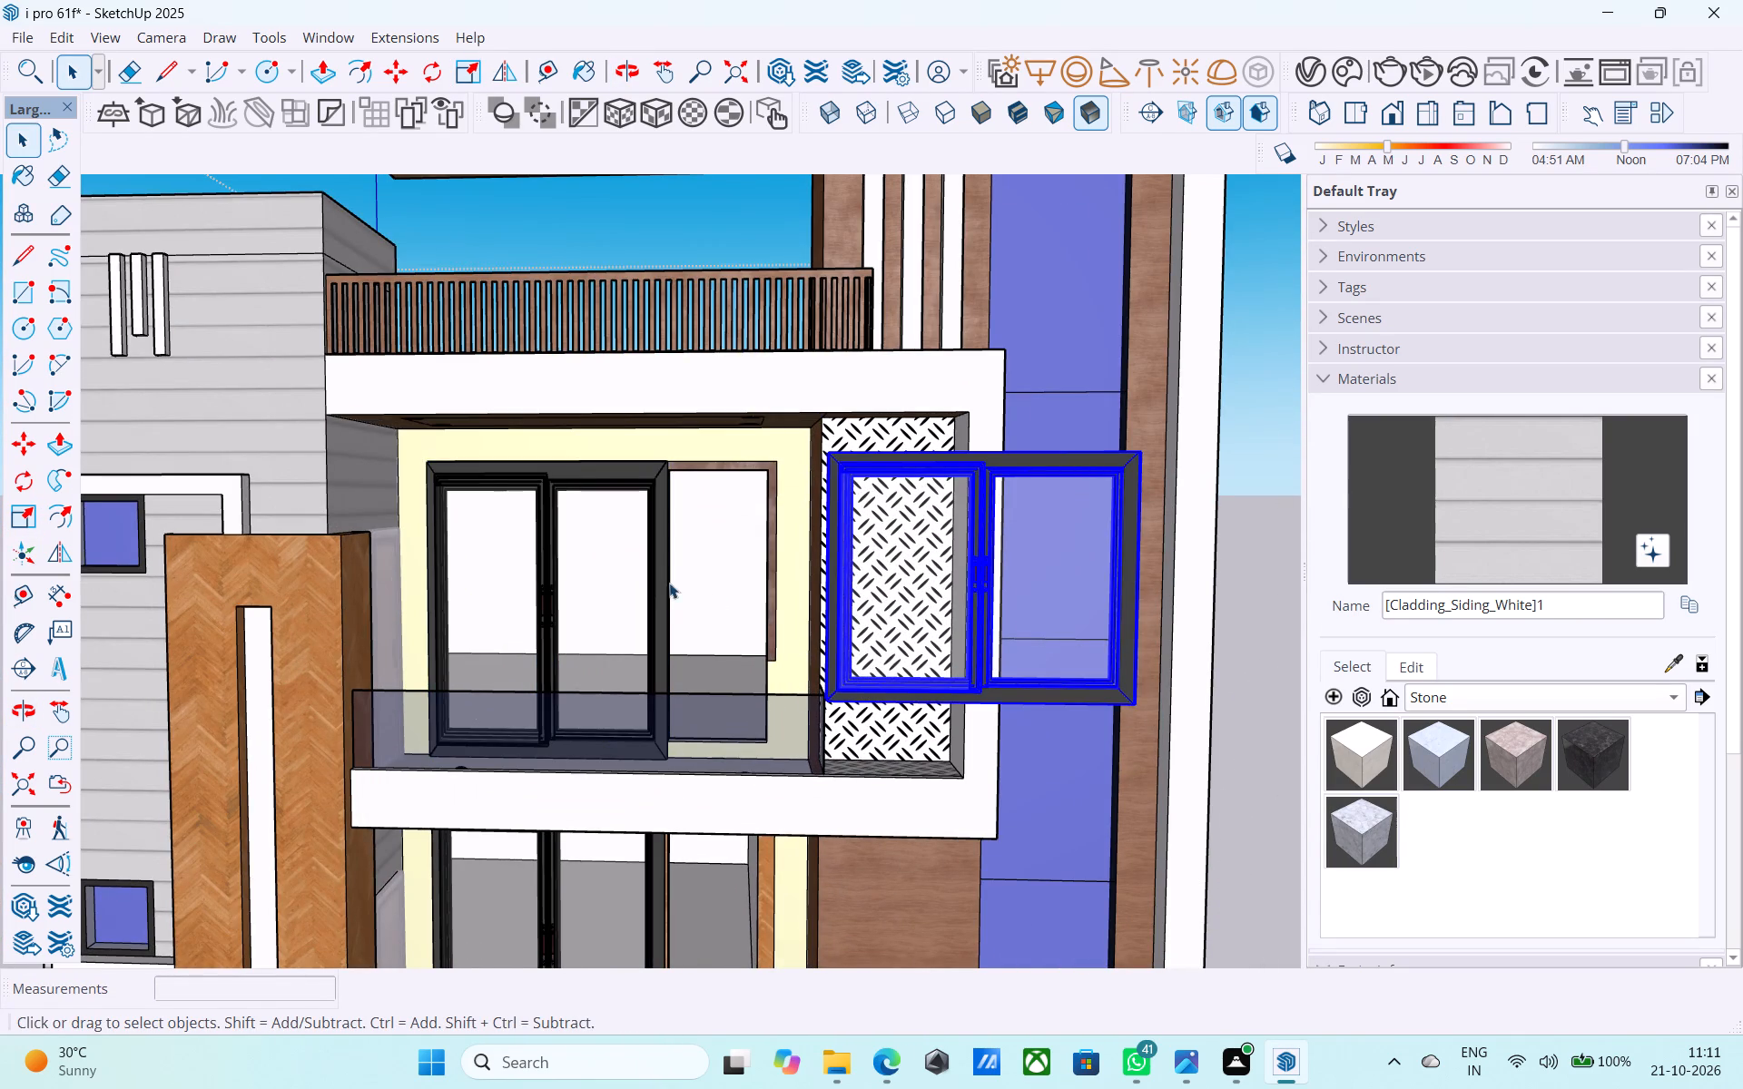
double_click(665, 579)
left_click(665, 578)
scroll(655, 575, "up", 7)
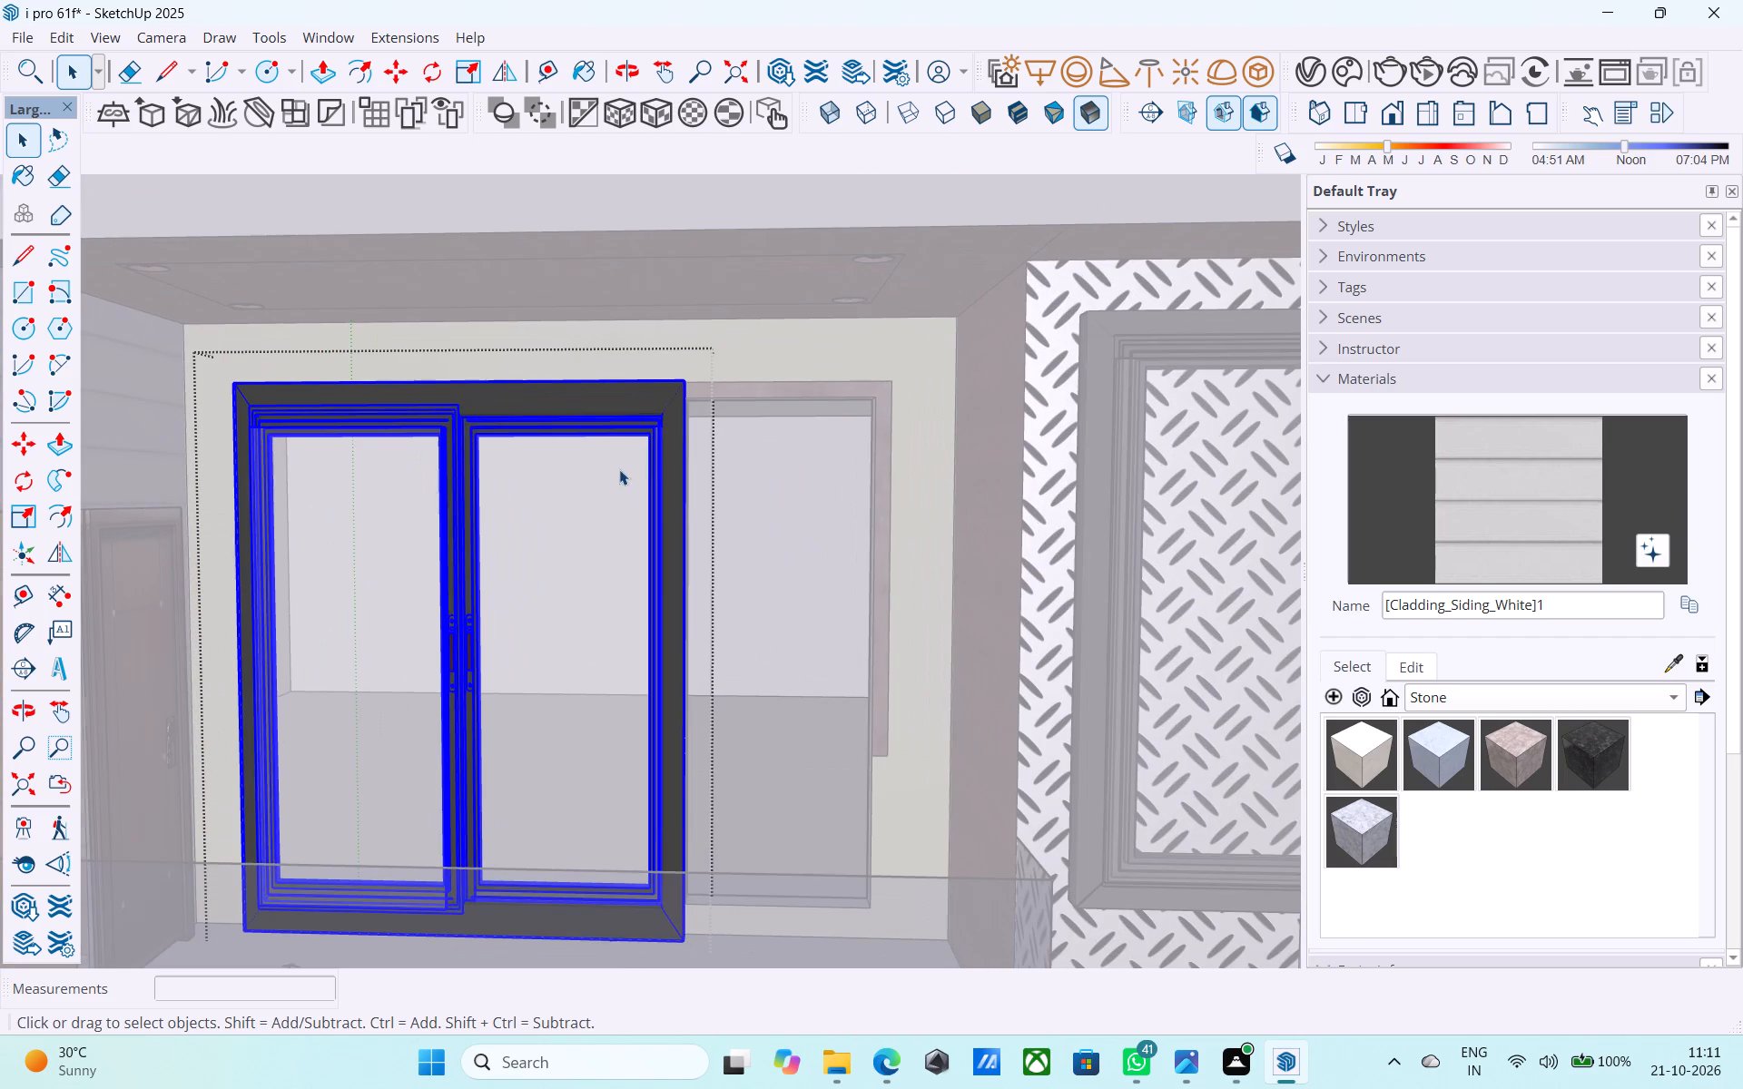
double_click(671, 461)
left_click(646, 394)
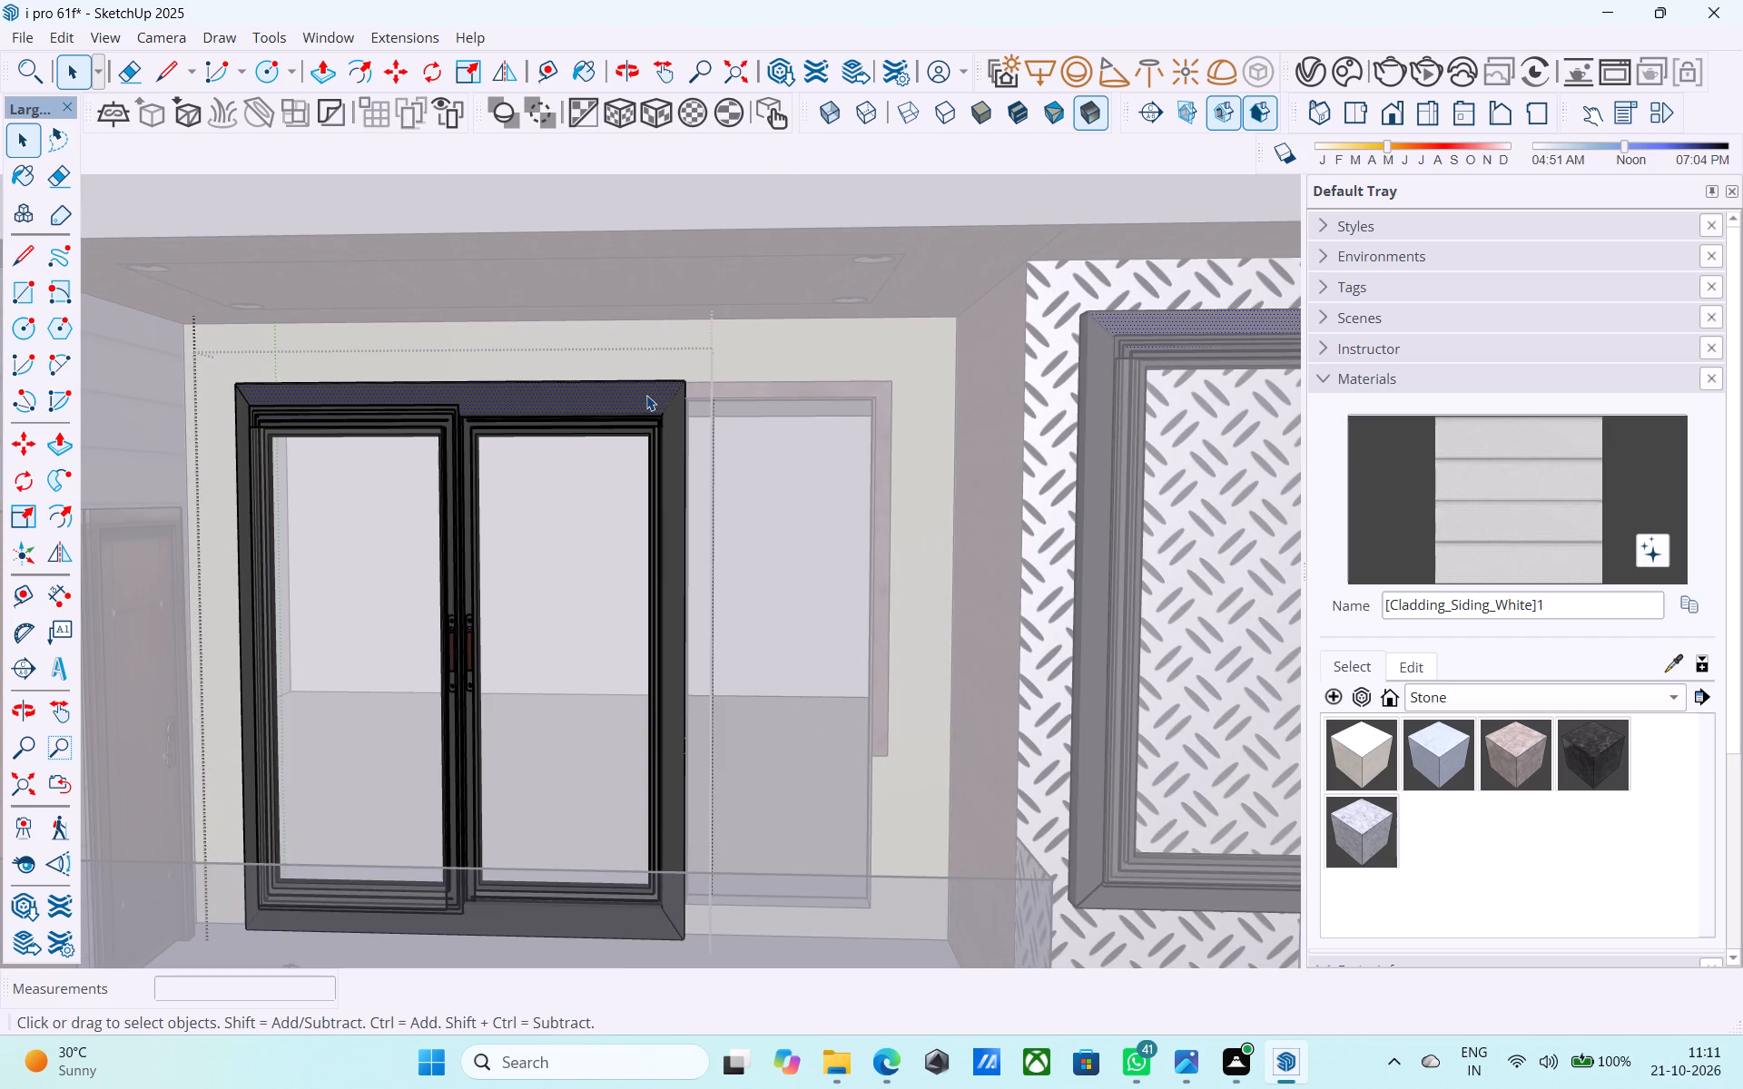
left_click(1490, 695)
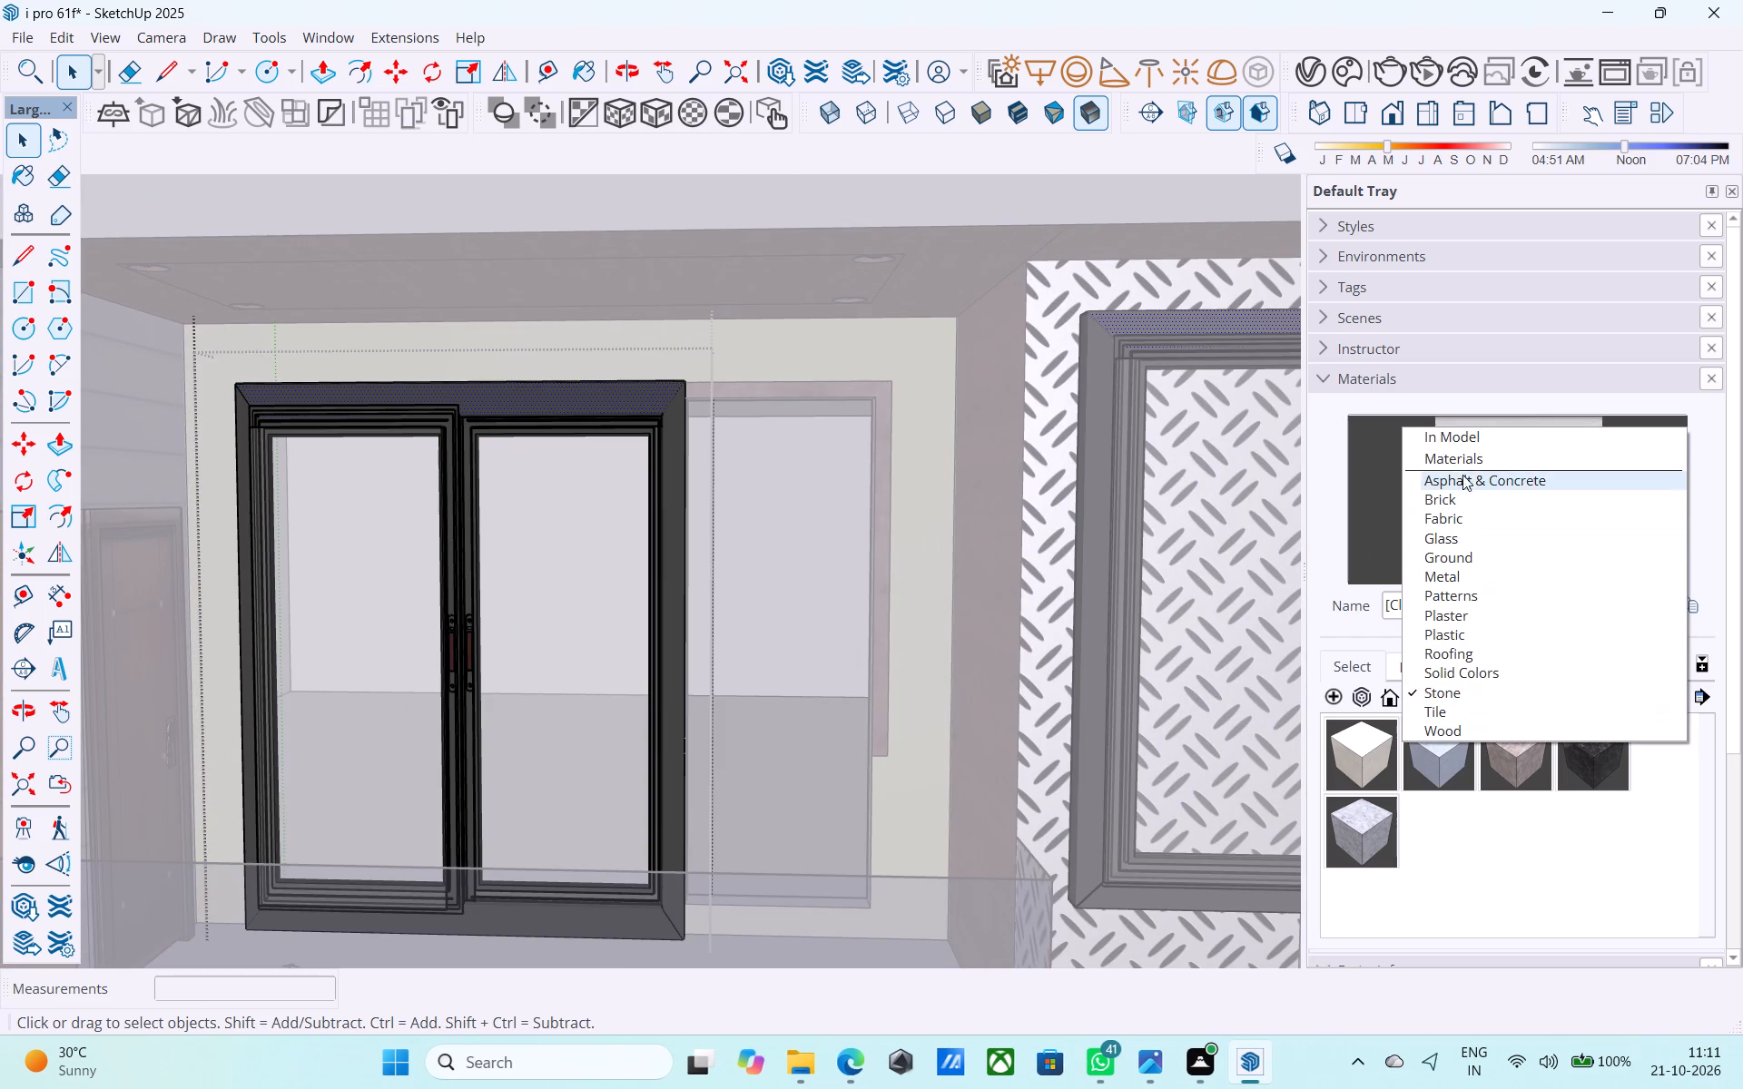
left_click(1502, 725)
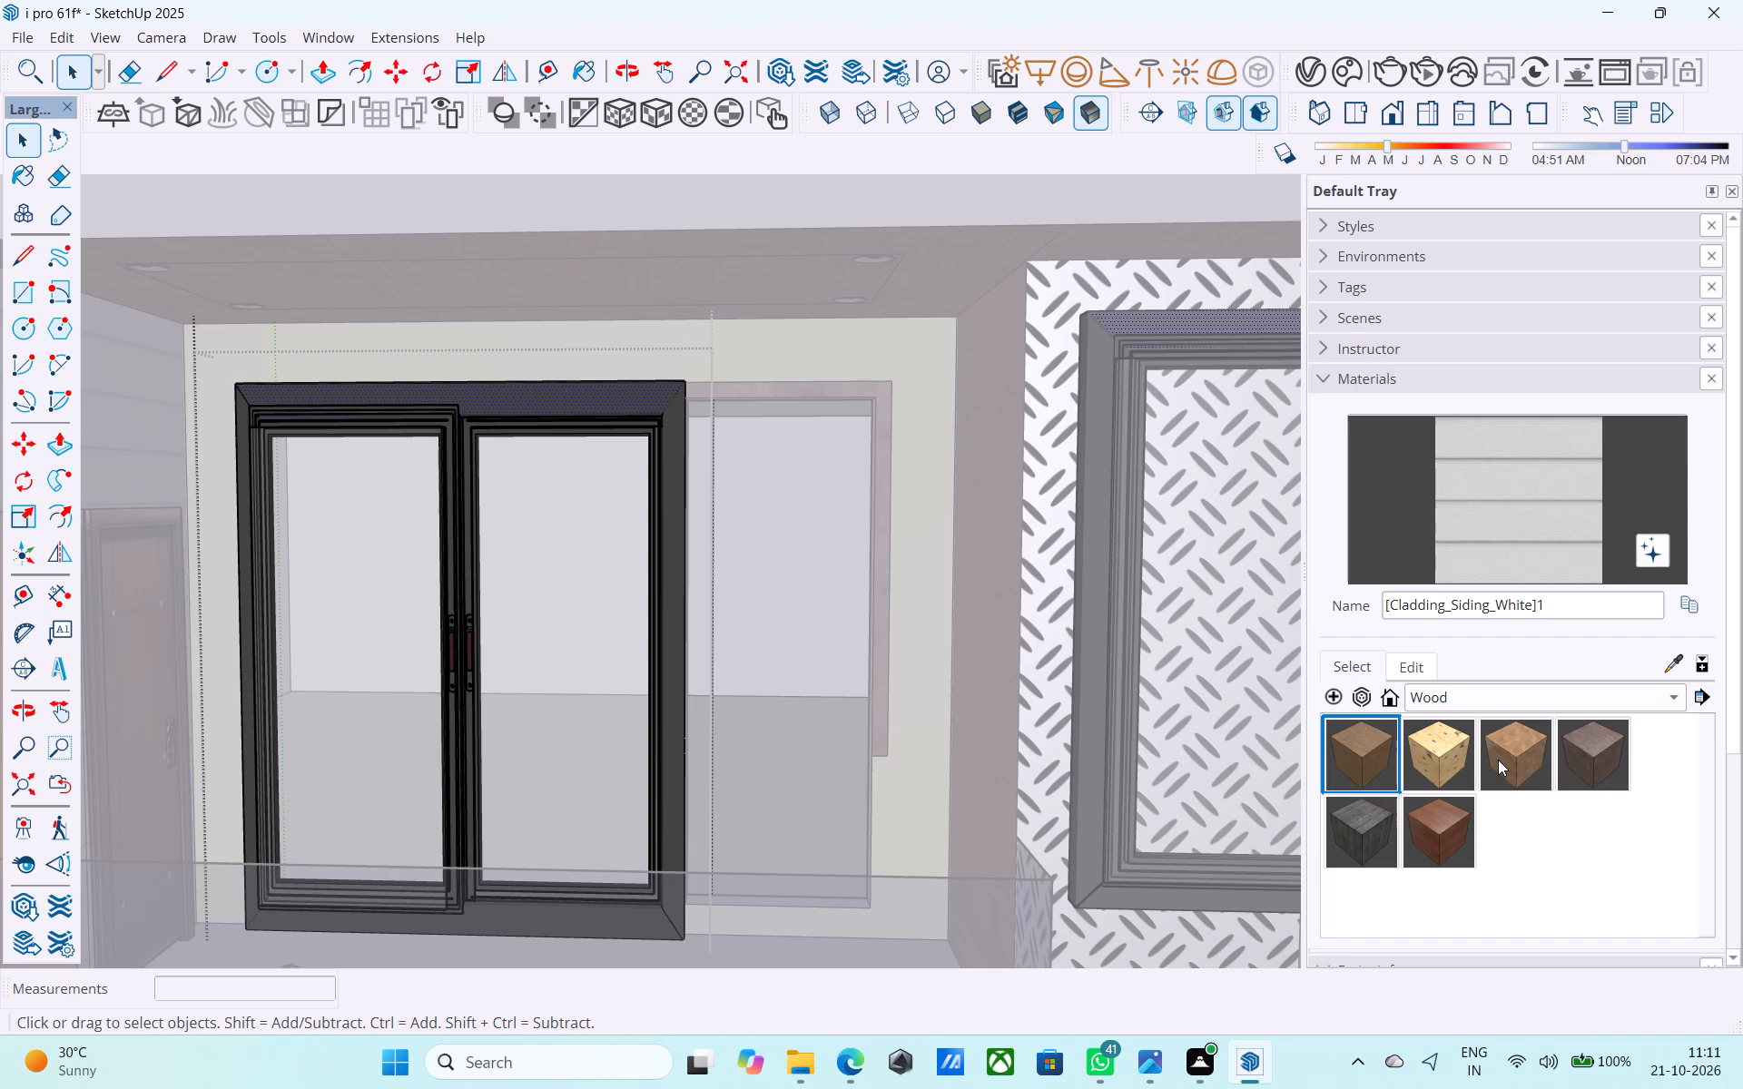
left_click(1500, 758)
left_click(527, 399)
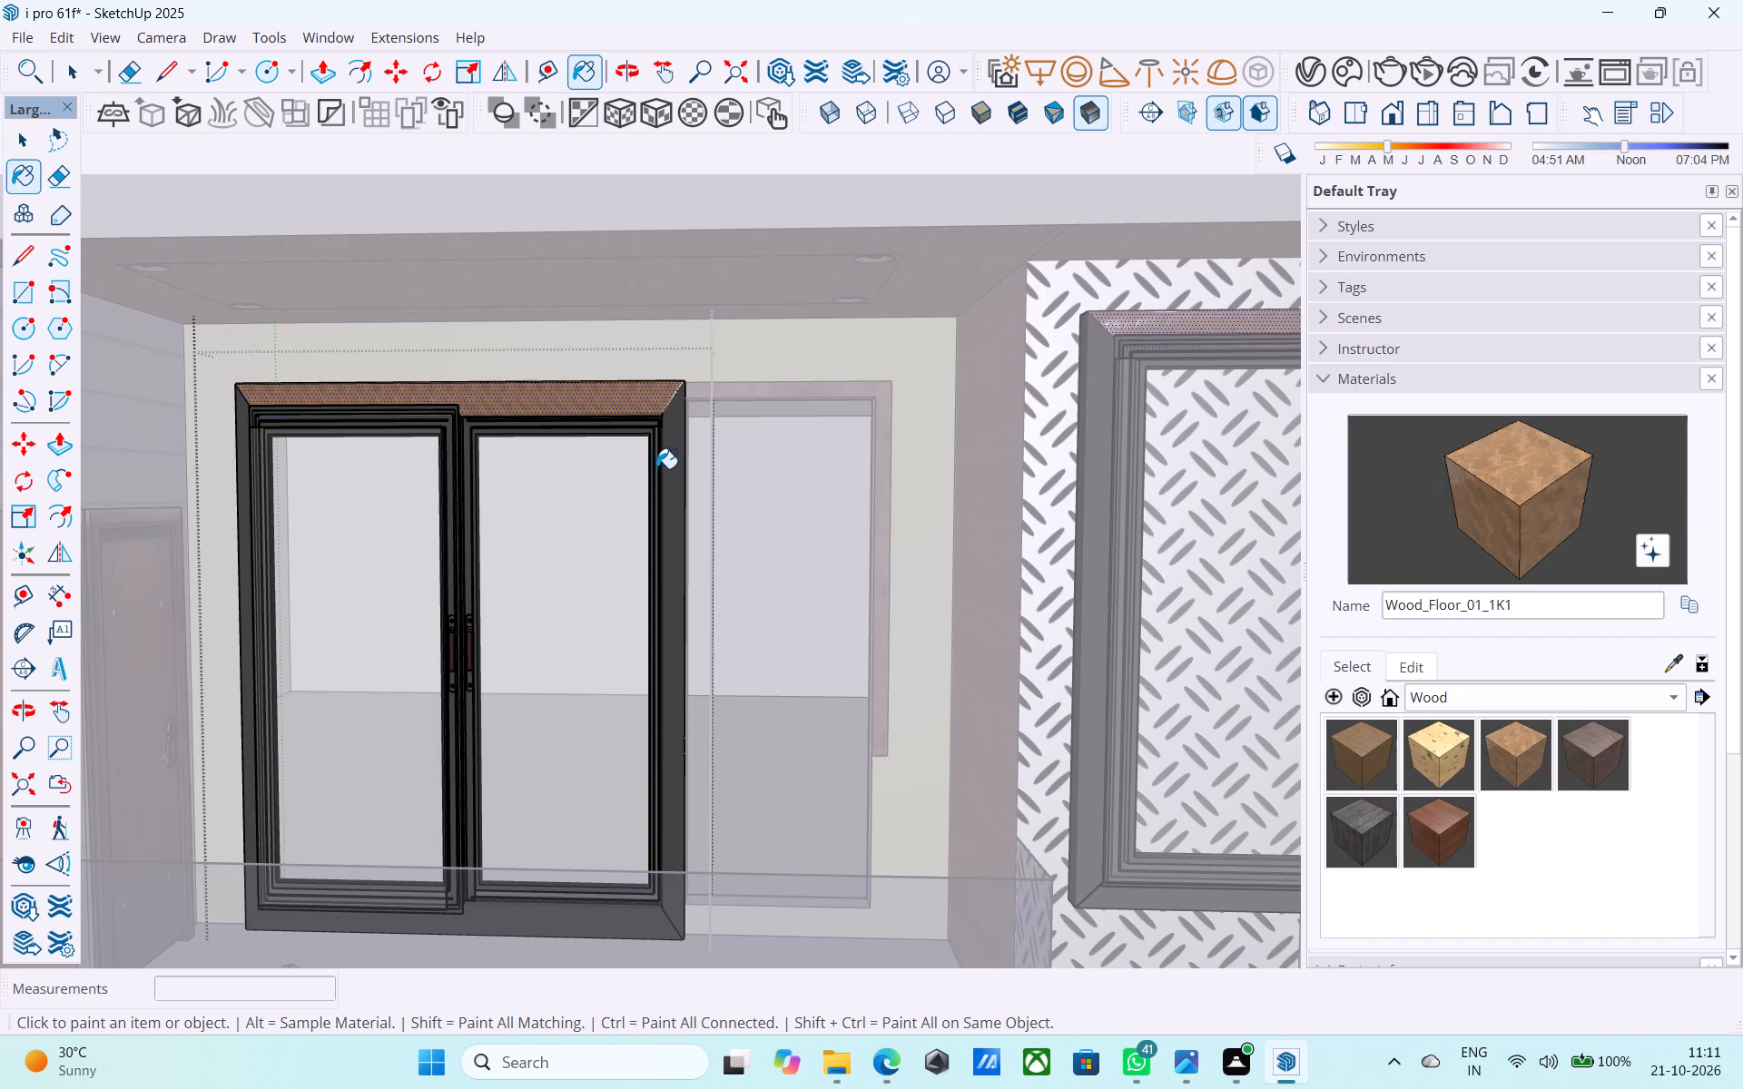
left_click(667, 489)
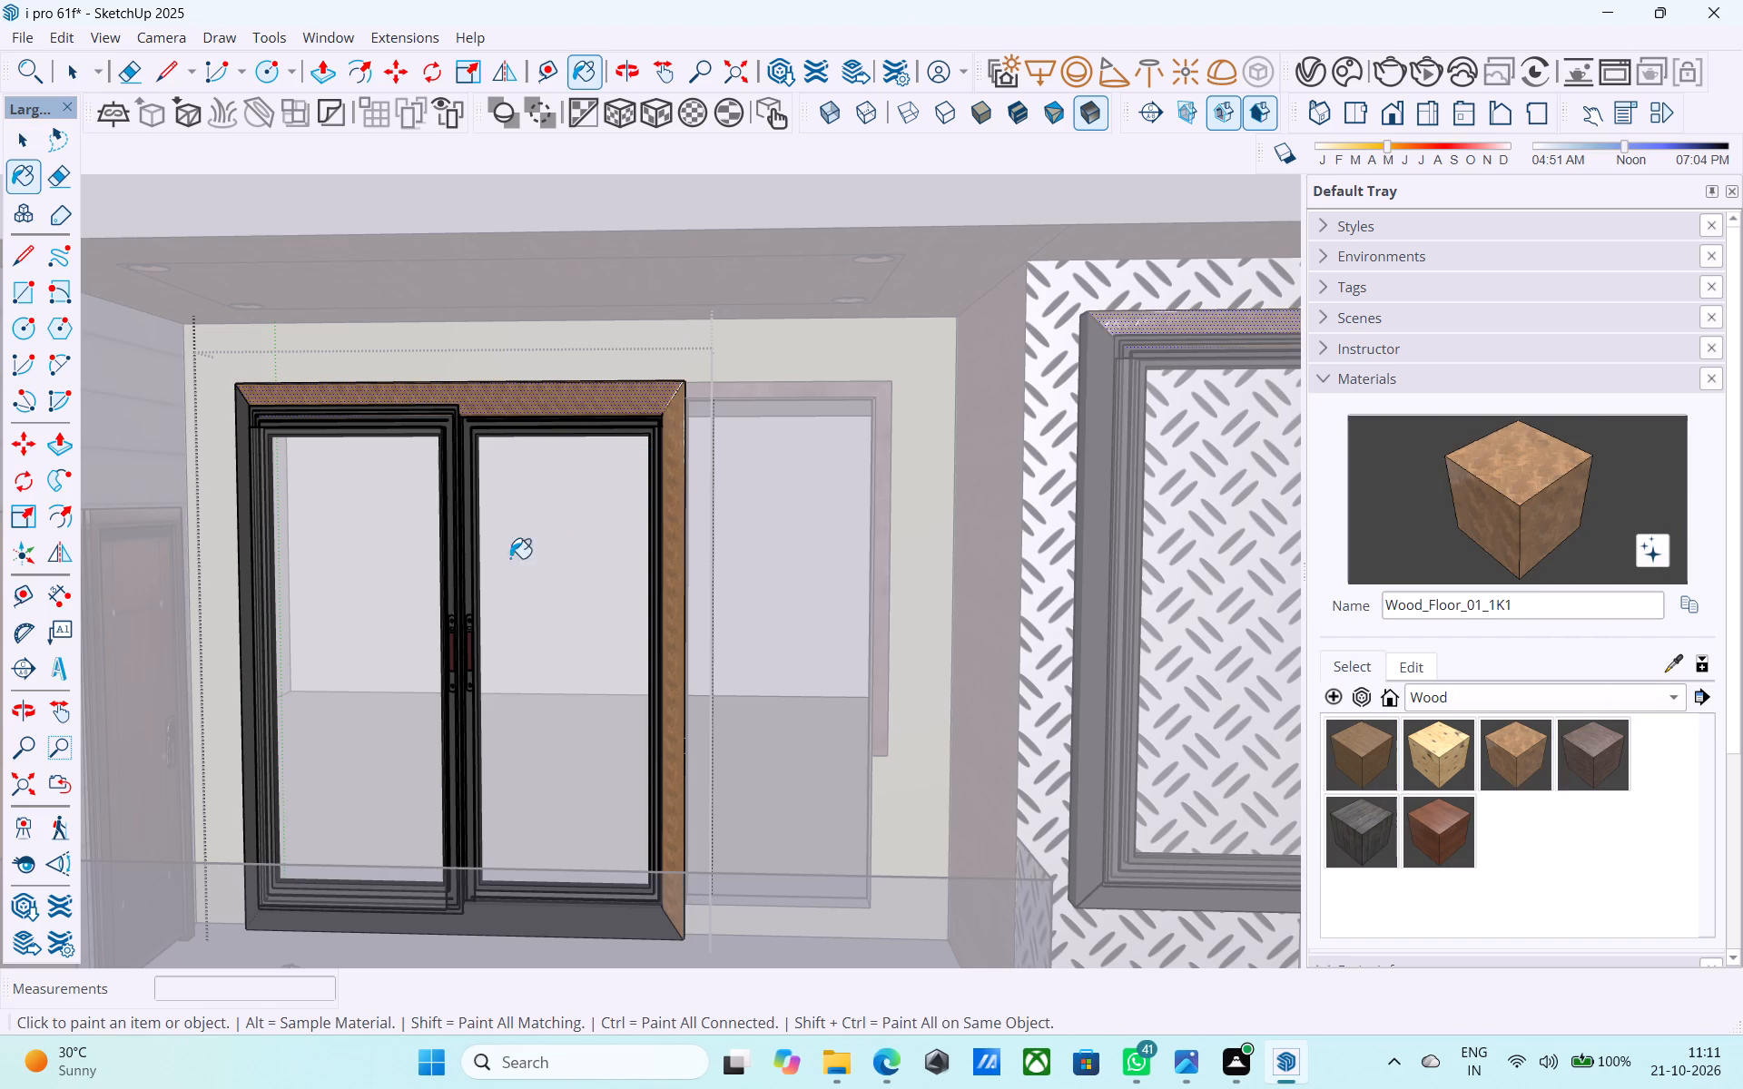
Paint the outer frame's left and bottom members with Wood_Floor_01_1K1 as well.
scroll(443, 554, "up", 4)
scroll(332, 596, "down", 1)
middle_click_drag(332, 596, 729, 521, "shift")
scroll(630, 544, "up", 5)
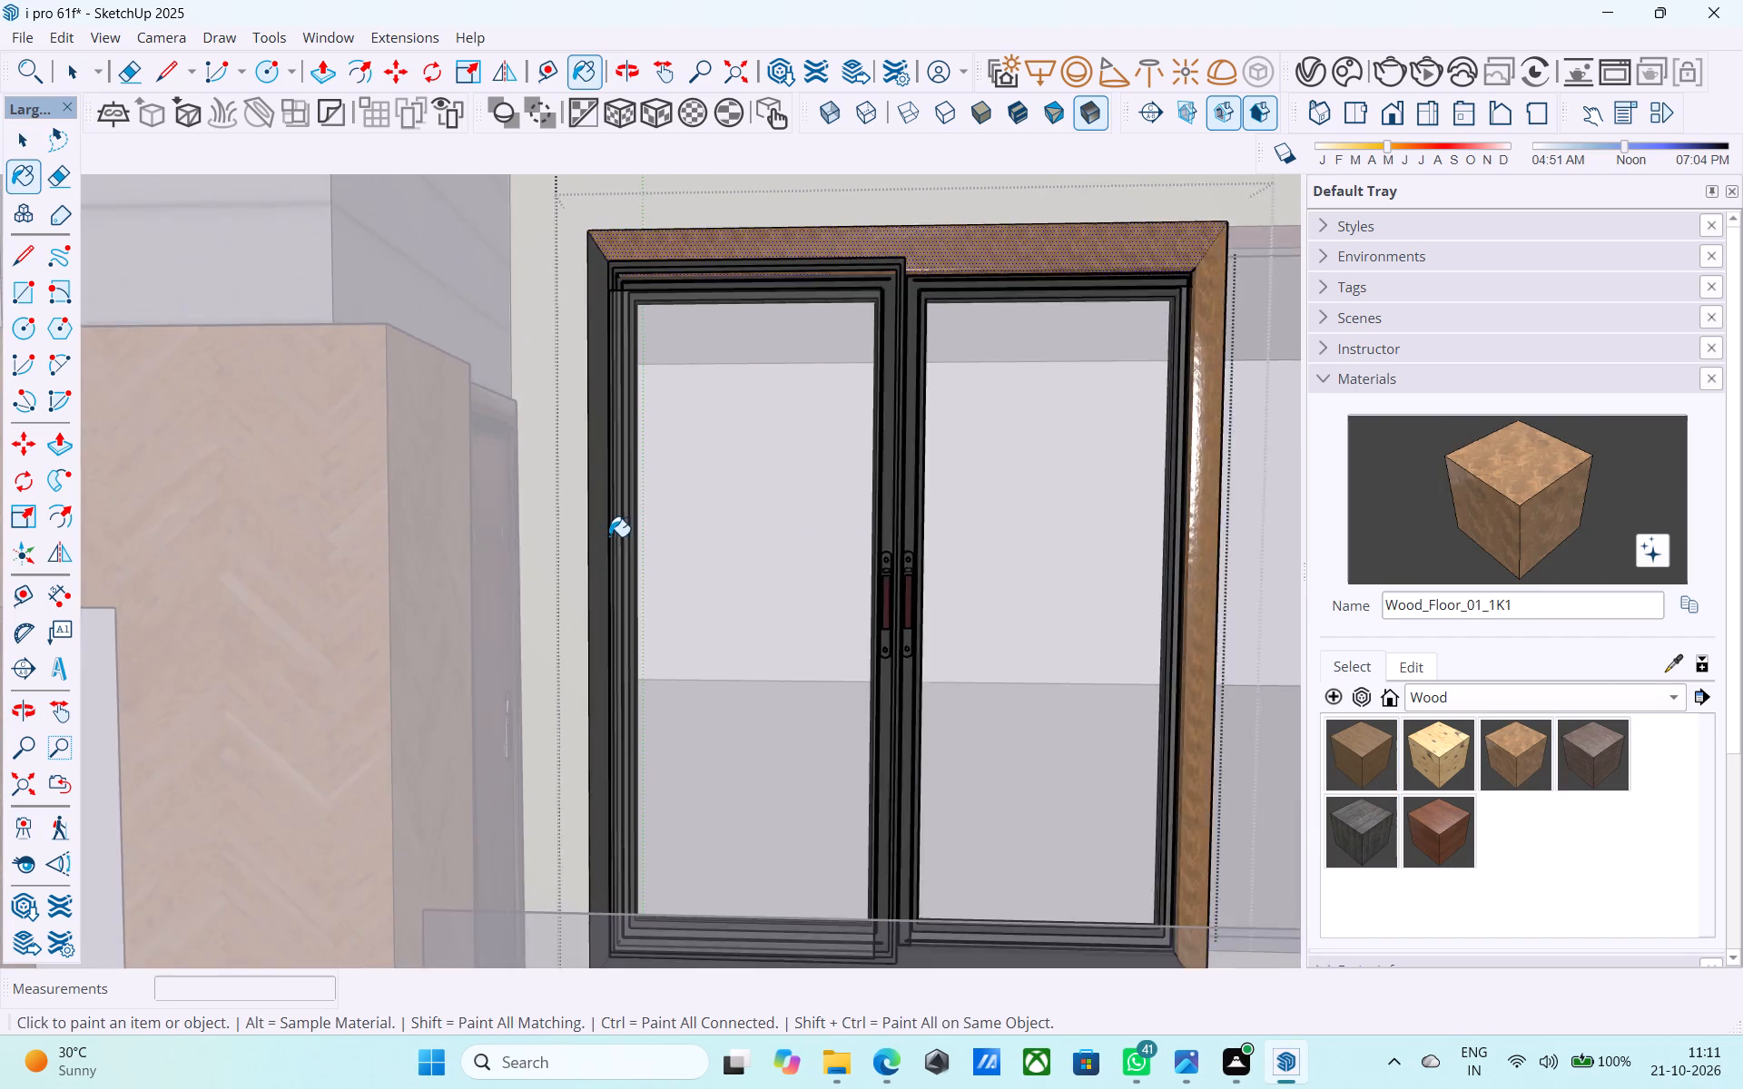
scroll(609, 536, "up", 2)
left_click(609, 535)
left_click(605, 532)
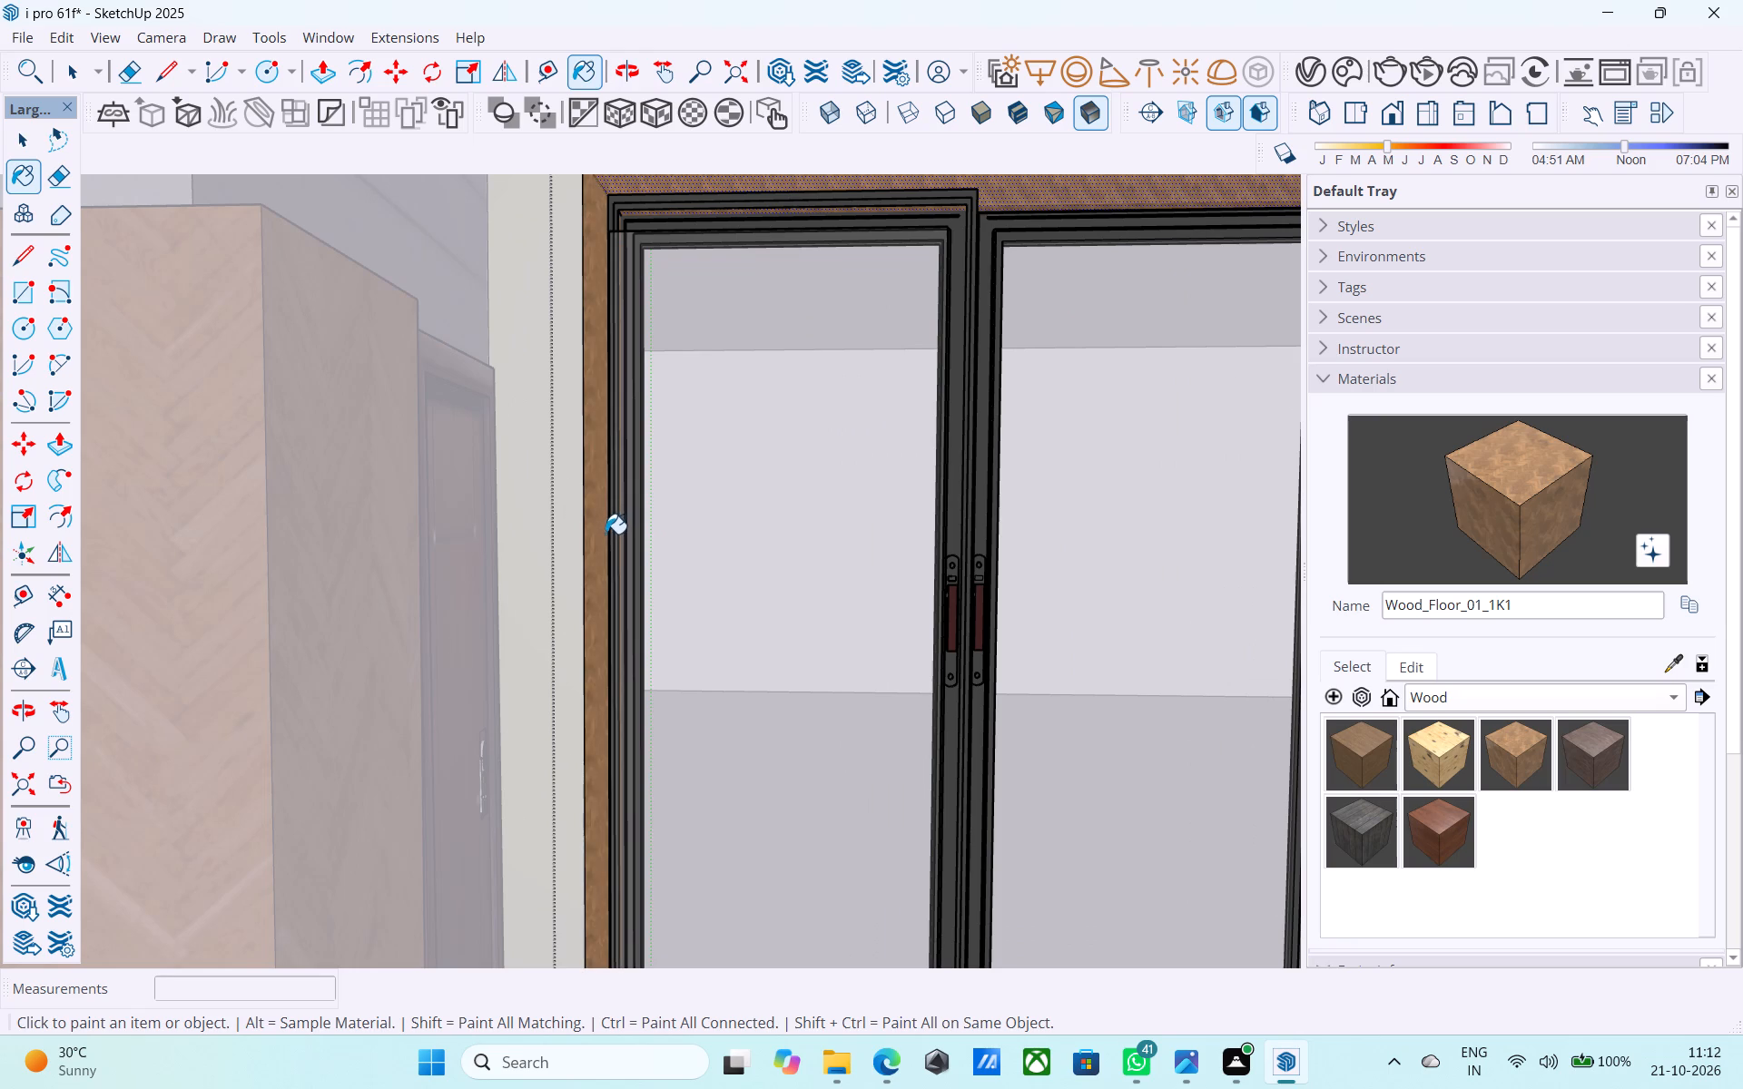
scroll(606, 535, "down", 9)
middle_click_drag(712, 625, 747, 816)
scroll(836, 754, "up", 7)
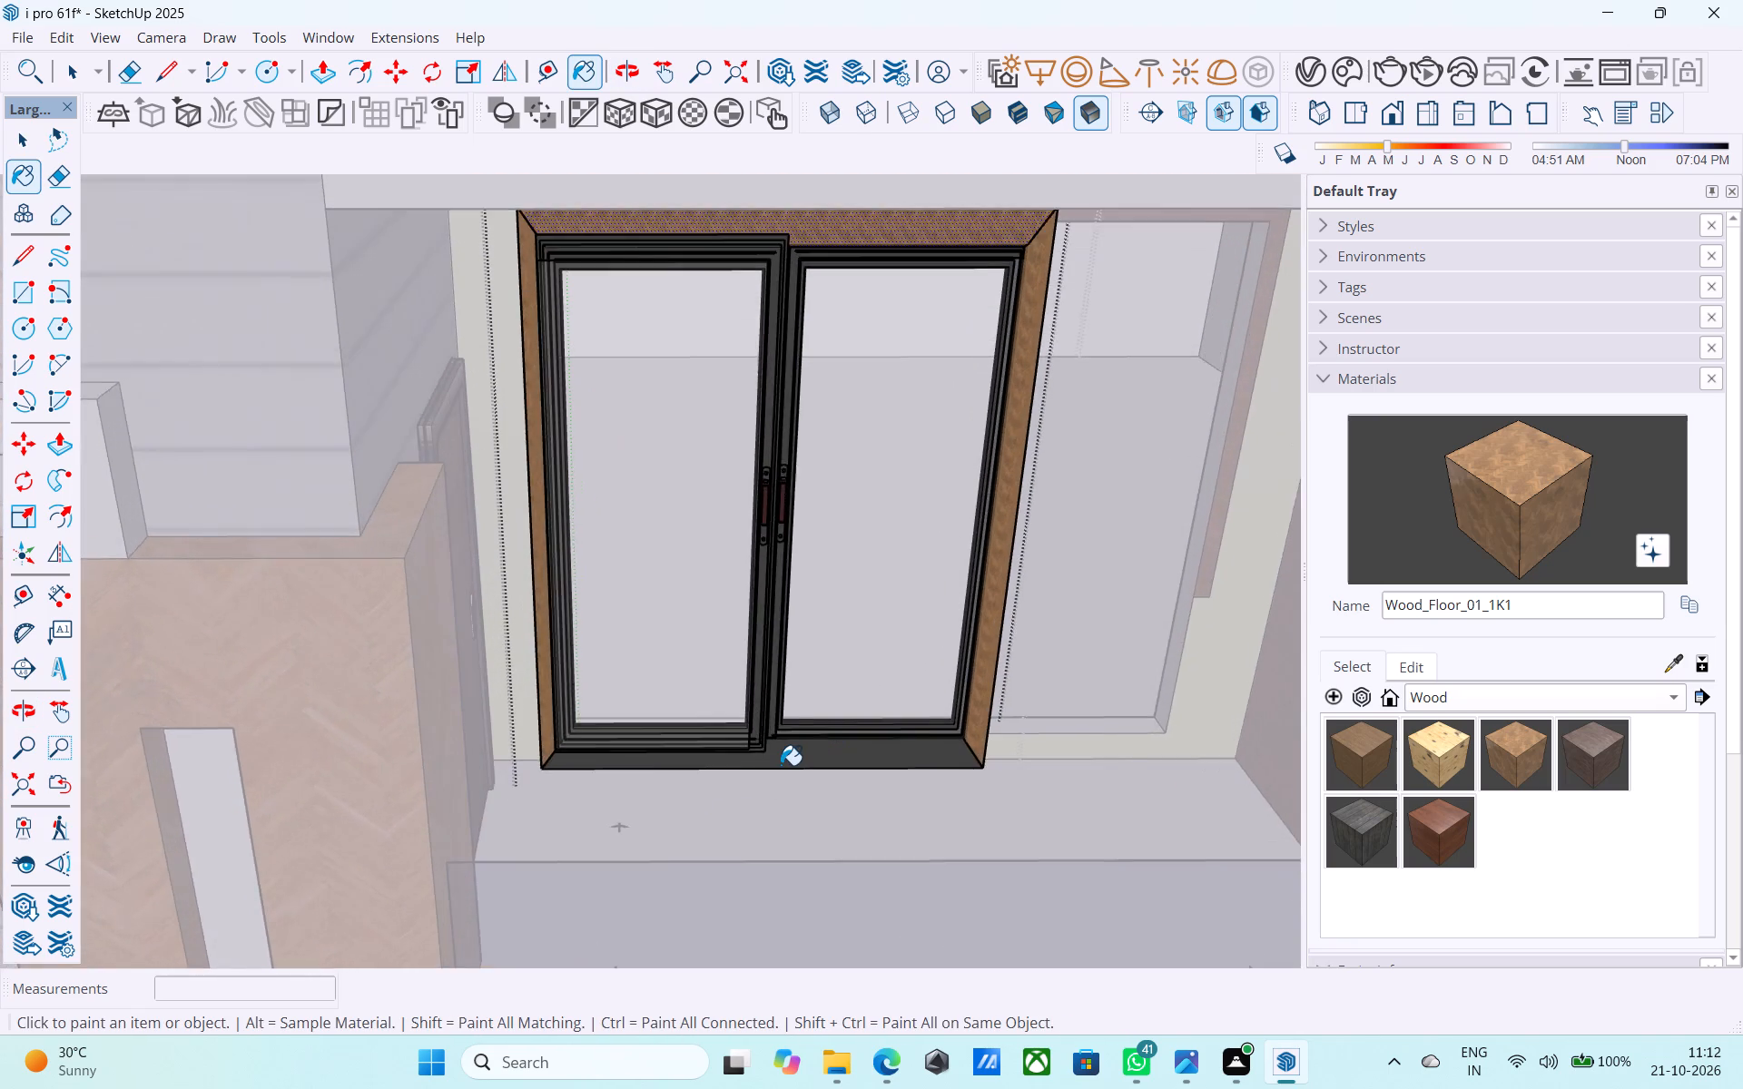
left_click(781, 764)
Paint both sash frames and the right sash's inner glazing trim with Wood_Floor_01_1K1.
scroll(778, 762, "up", 8)
scroll(737, 687, "up", 3)
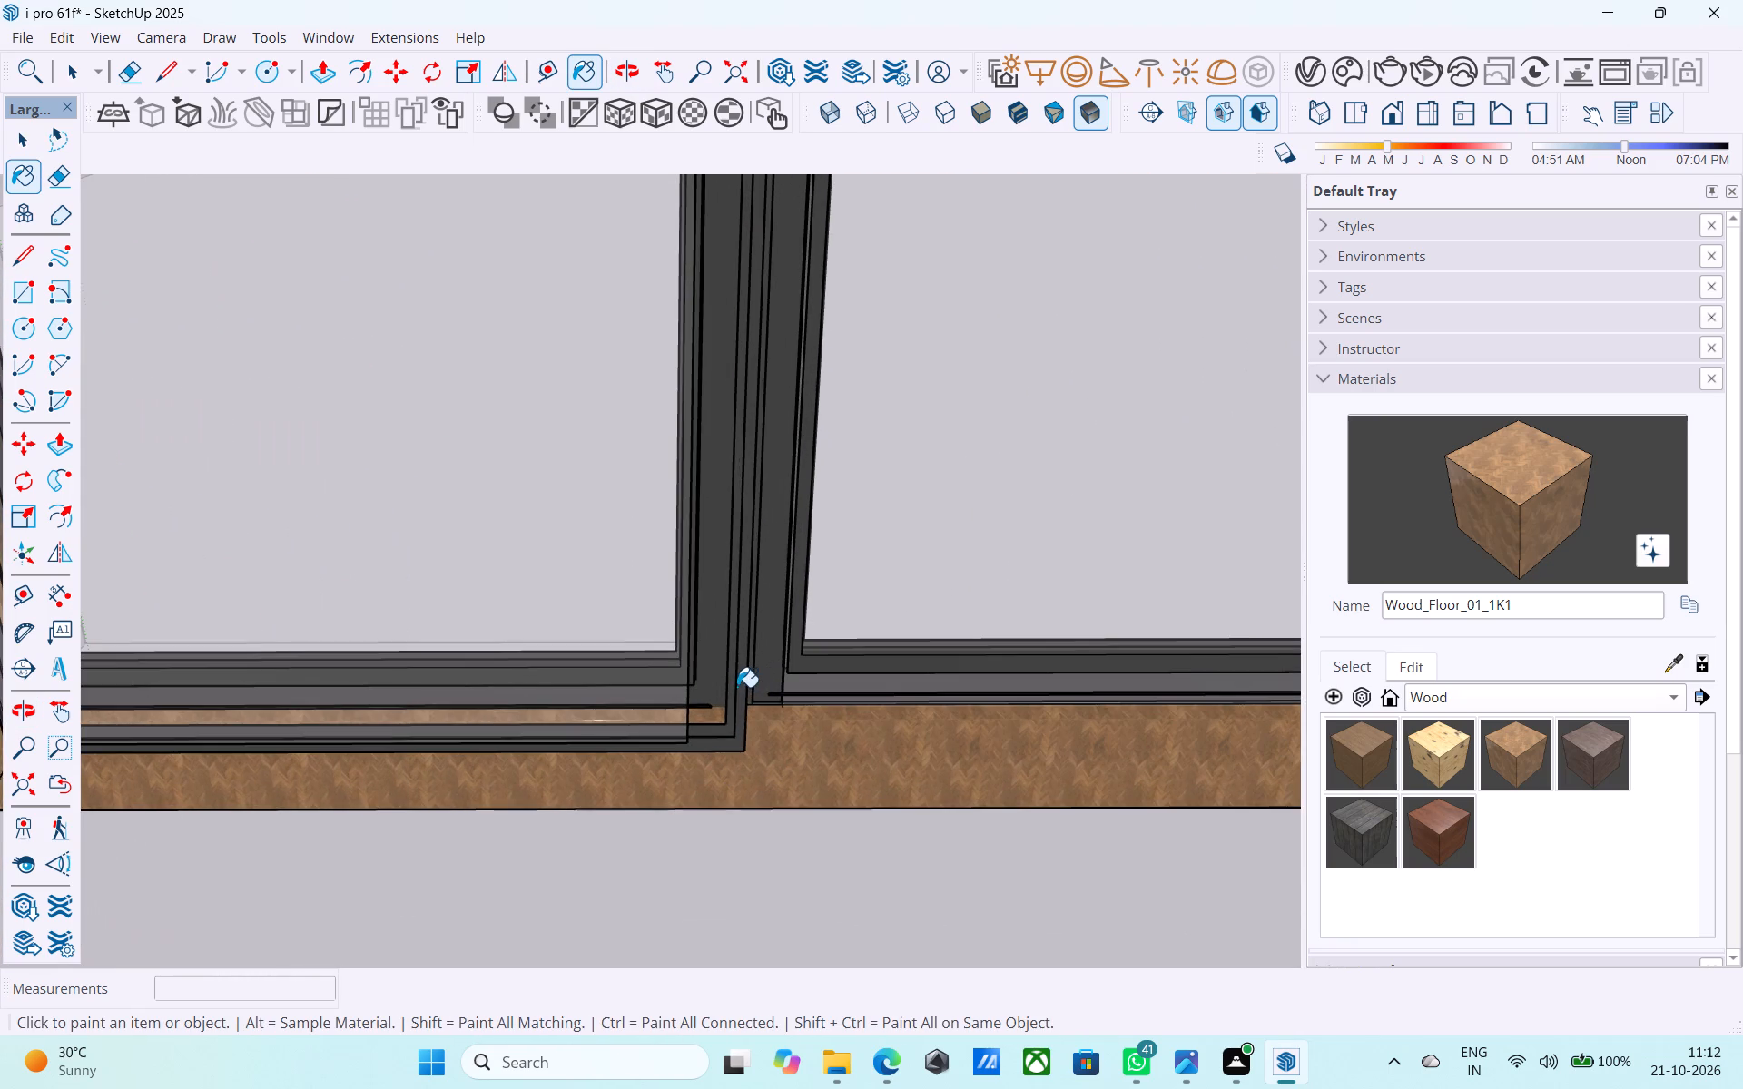
middle_click_drag(737, 684, 569, 759, "shift")
left_click(746, 691)
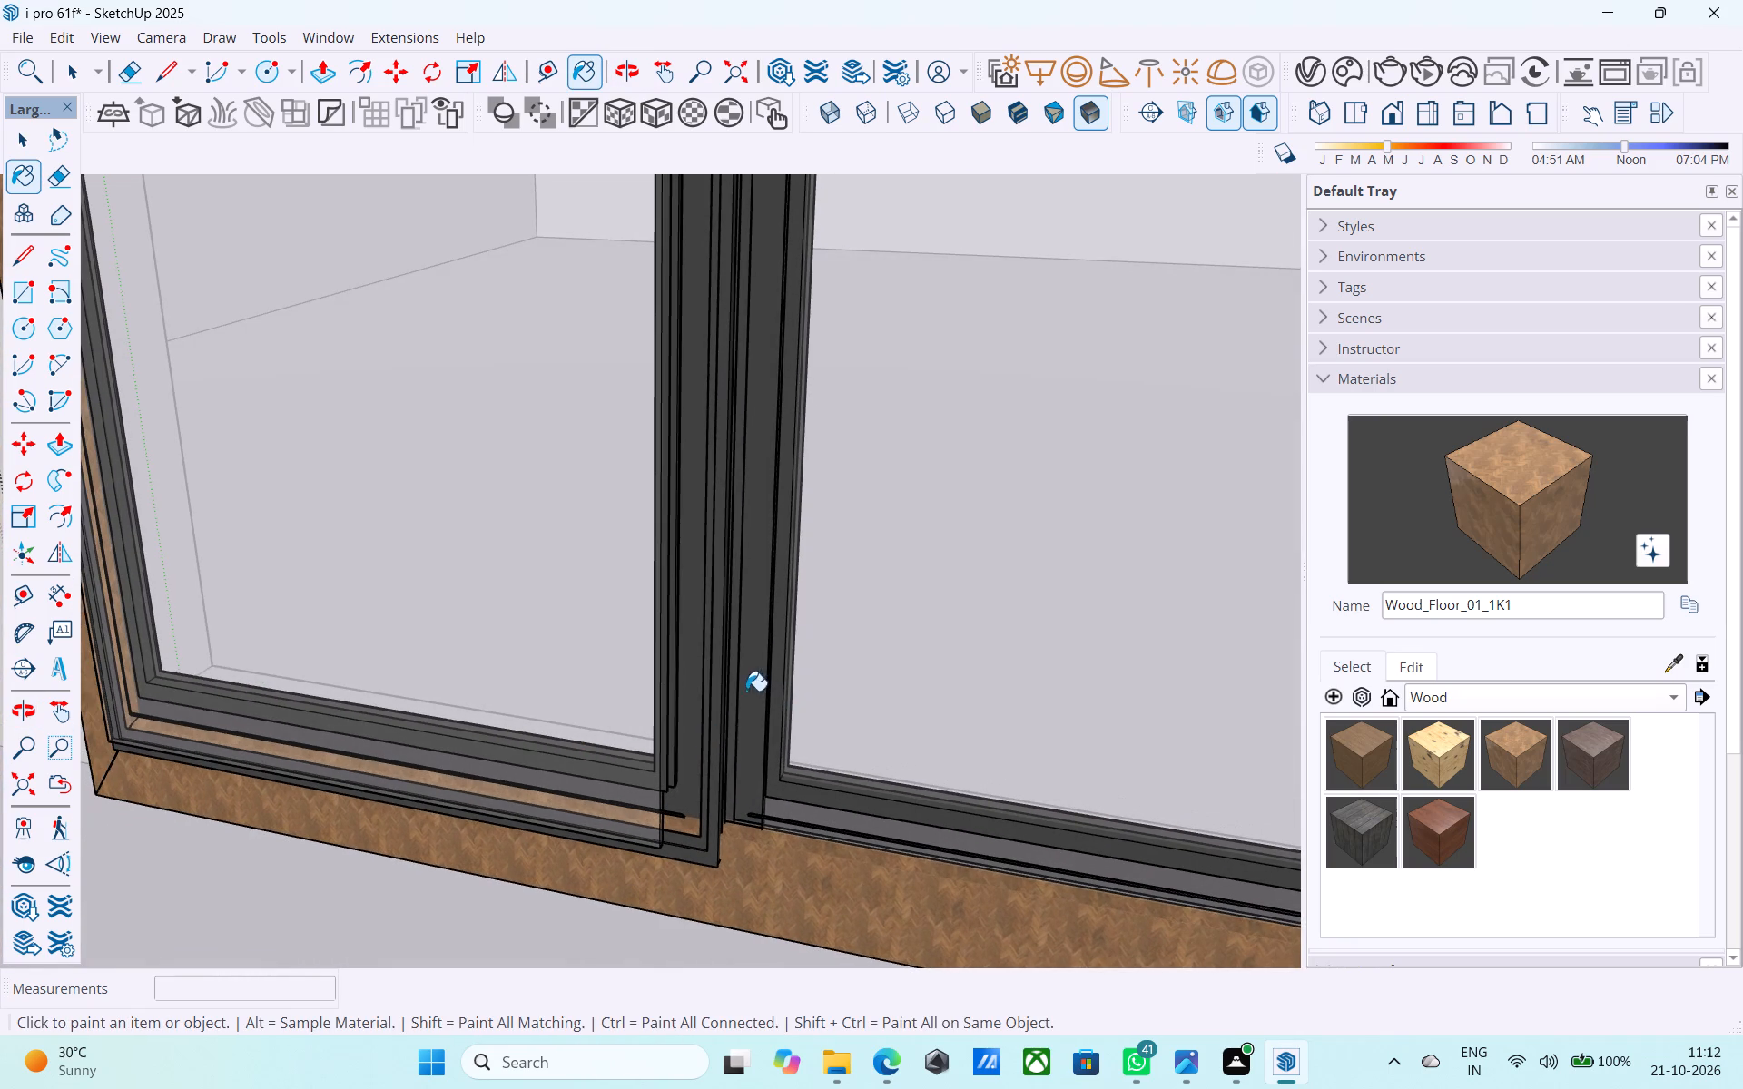
left_click(699, 685)
middle_click_drag(685, 718, 677, 679, "shift")
left_click(705, 800)
left_click(690, 809)
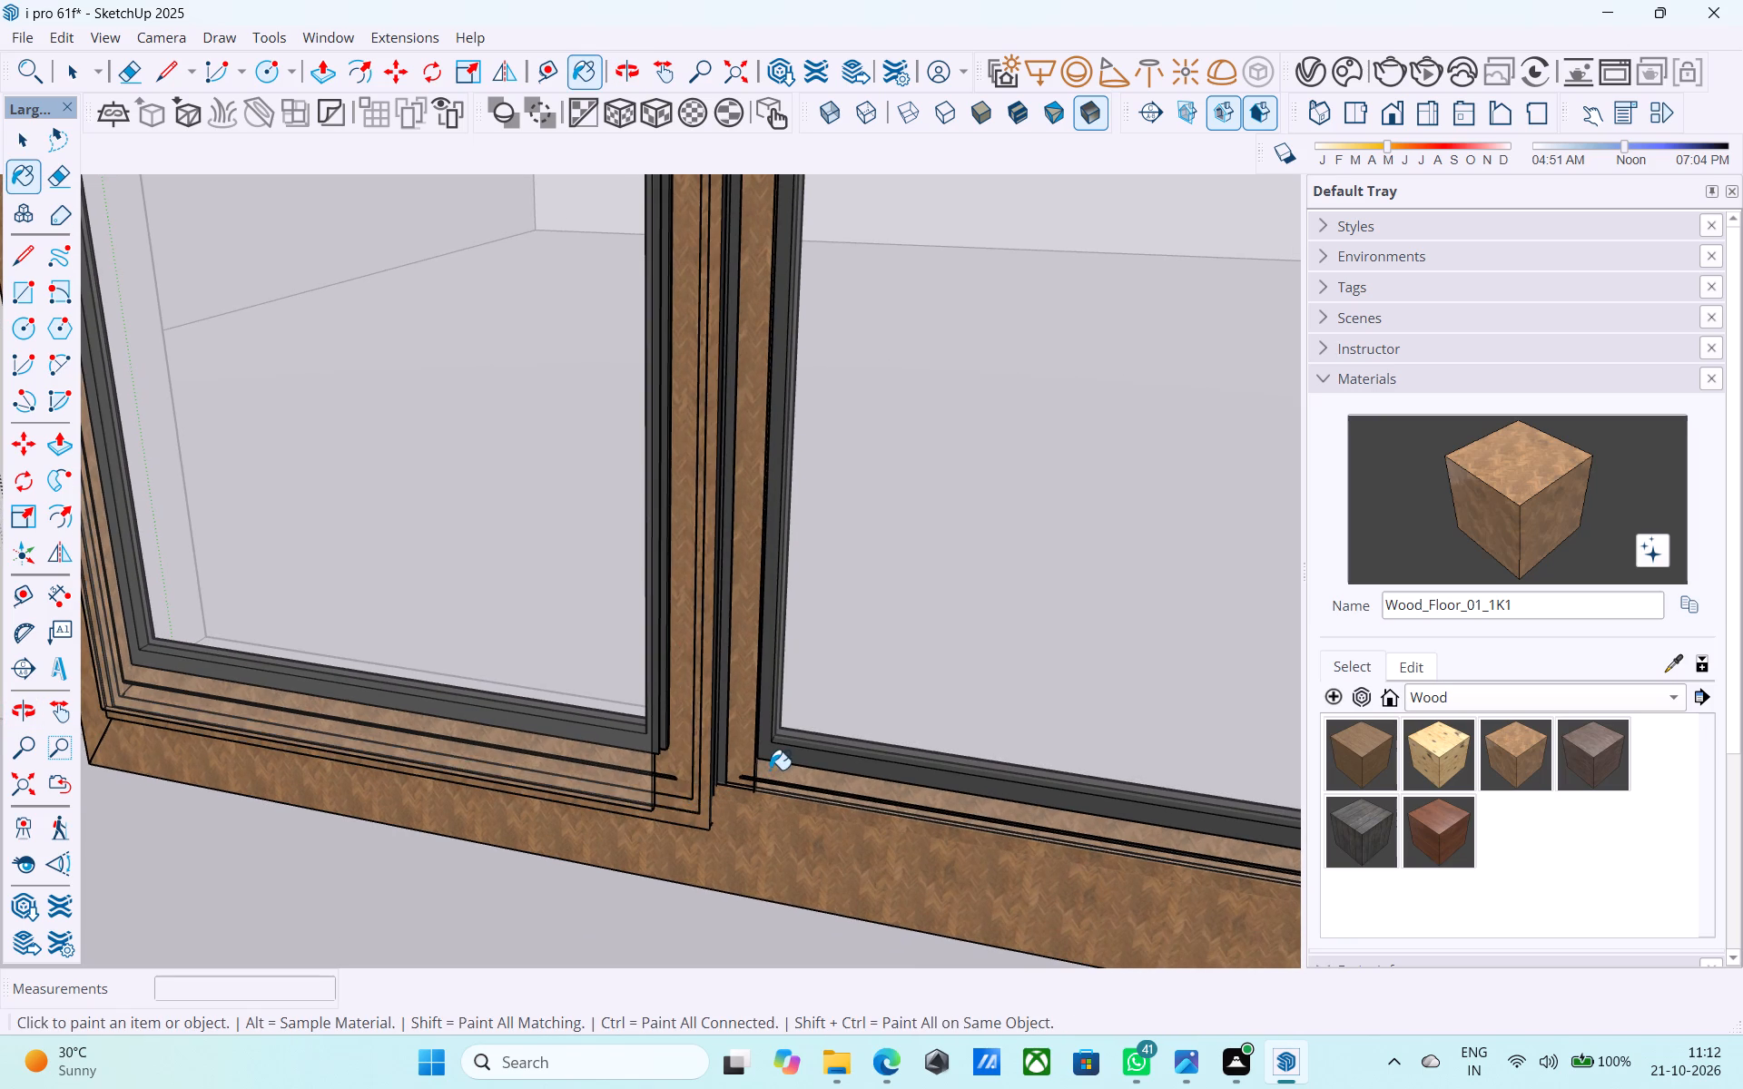
left_click(778, 758)
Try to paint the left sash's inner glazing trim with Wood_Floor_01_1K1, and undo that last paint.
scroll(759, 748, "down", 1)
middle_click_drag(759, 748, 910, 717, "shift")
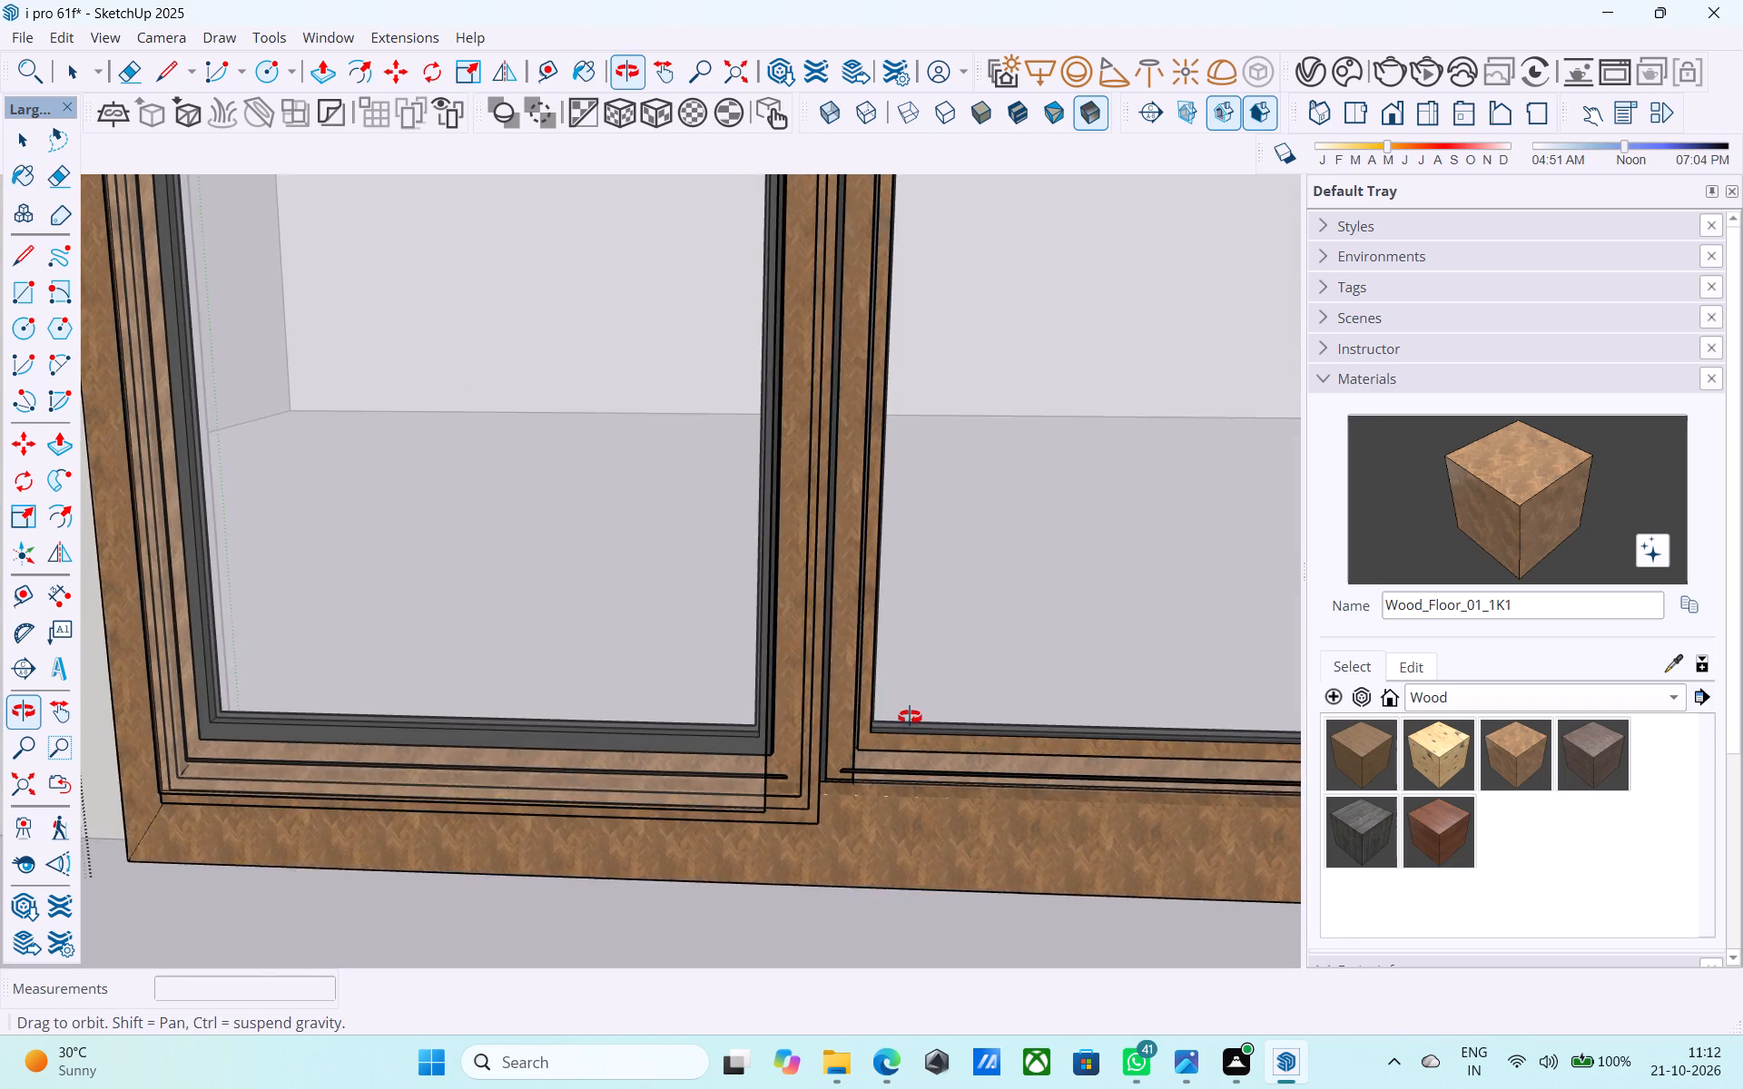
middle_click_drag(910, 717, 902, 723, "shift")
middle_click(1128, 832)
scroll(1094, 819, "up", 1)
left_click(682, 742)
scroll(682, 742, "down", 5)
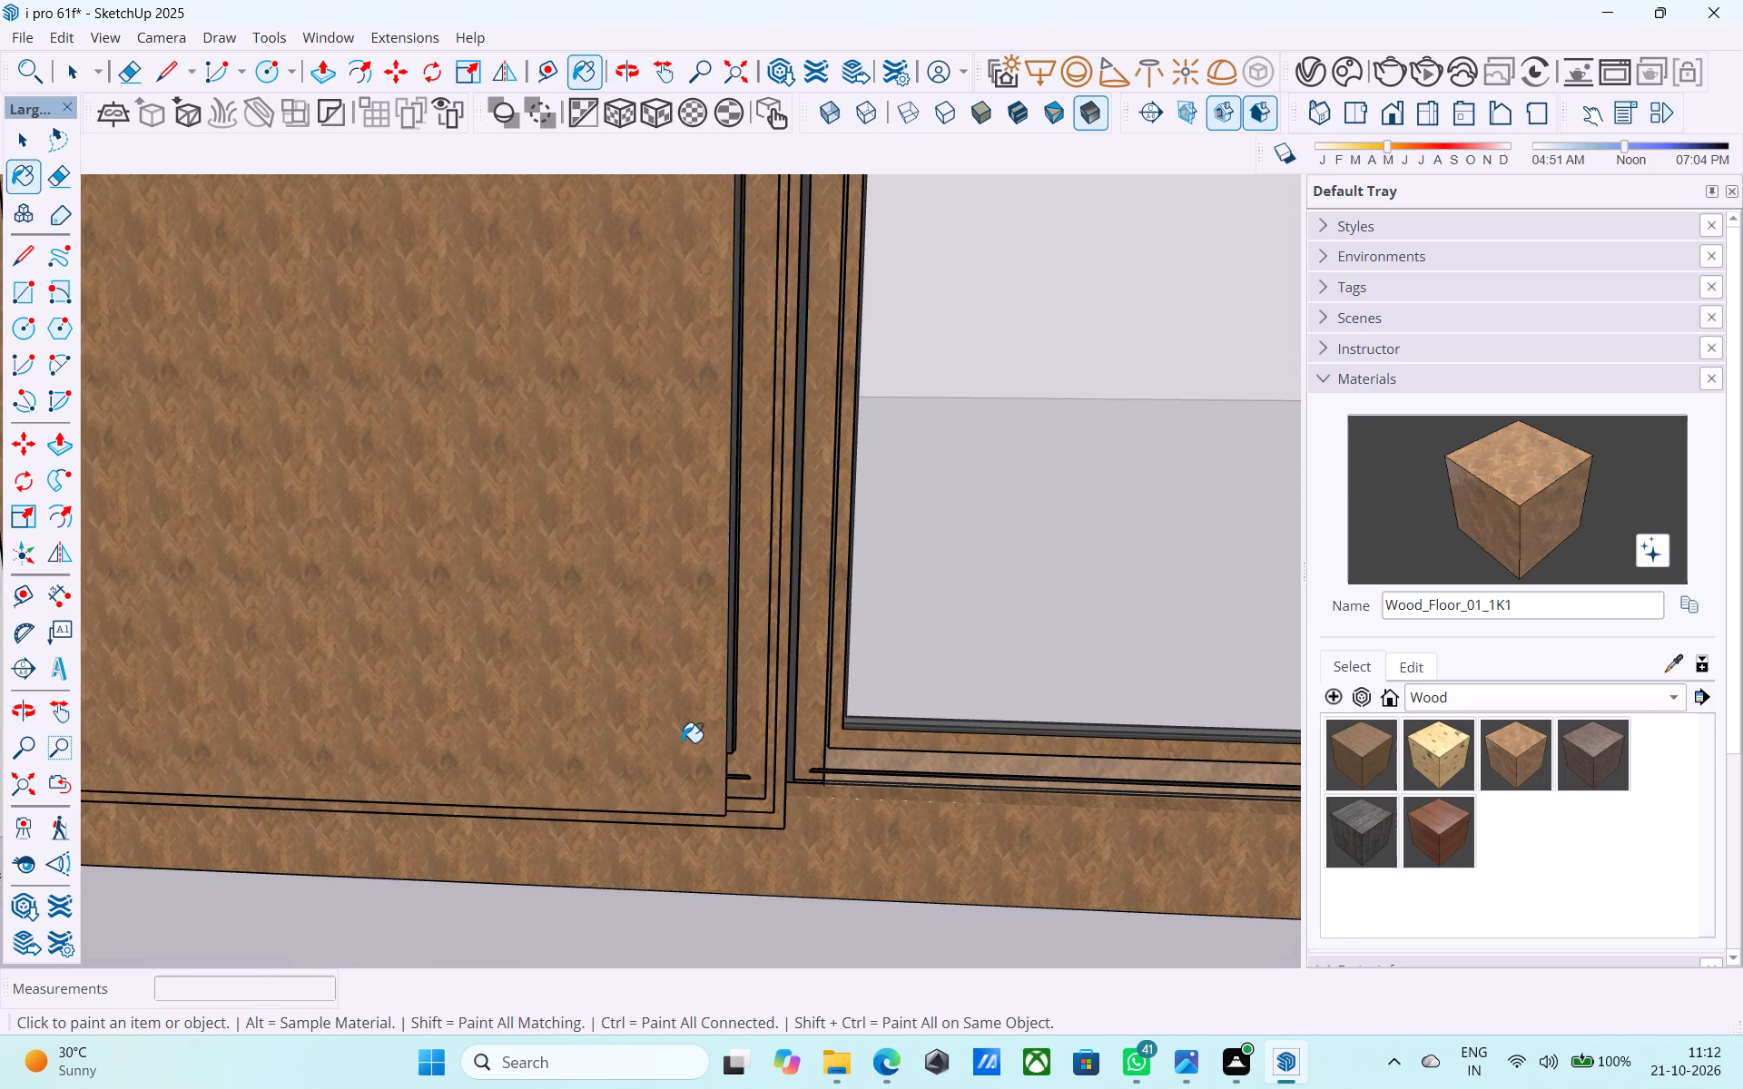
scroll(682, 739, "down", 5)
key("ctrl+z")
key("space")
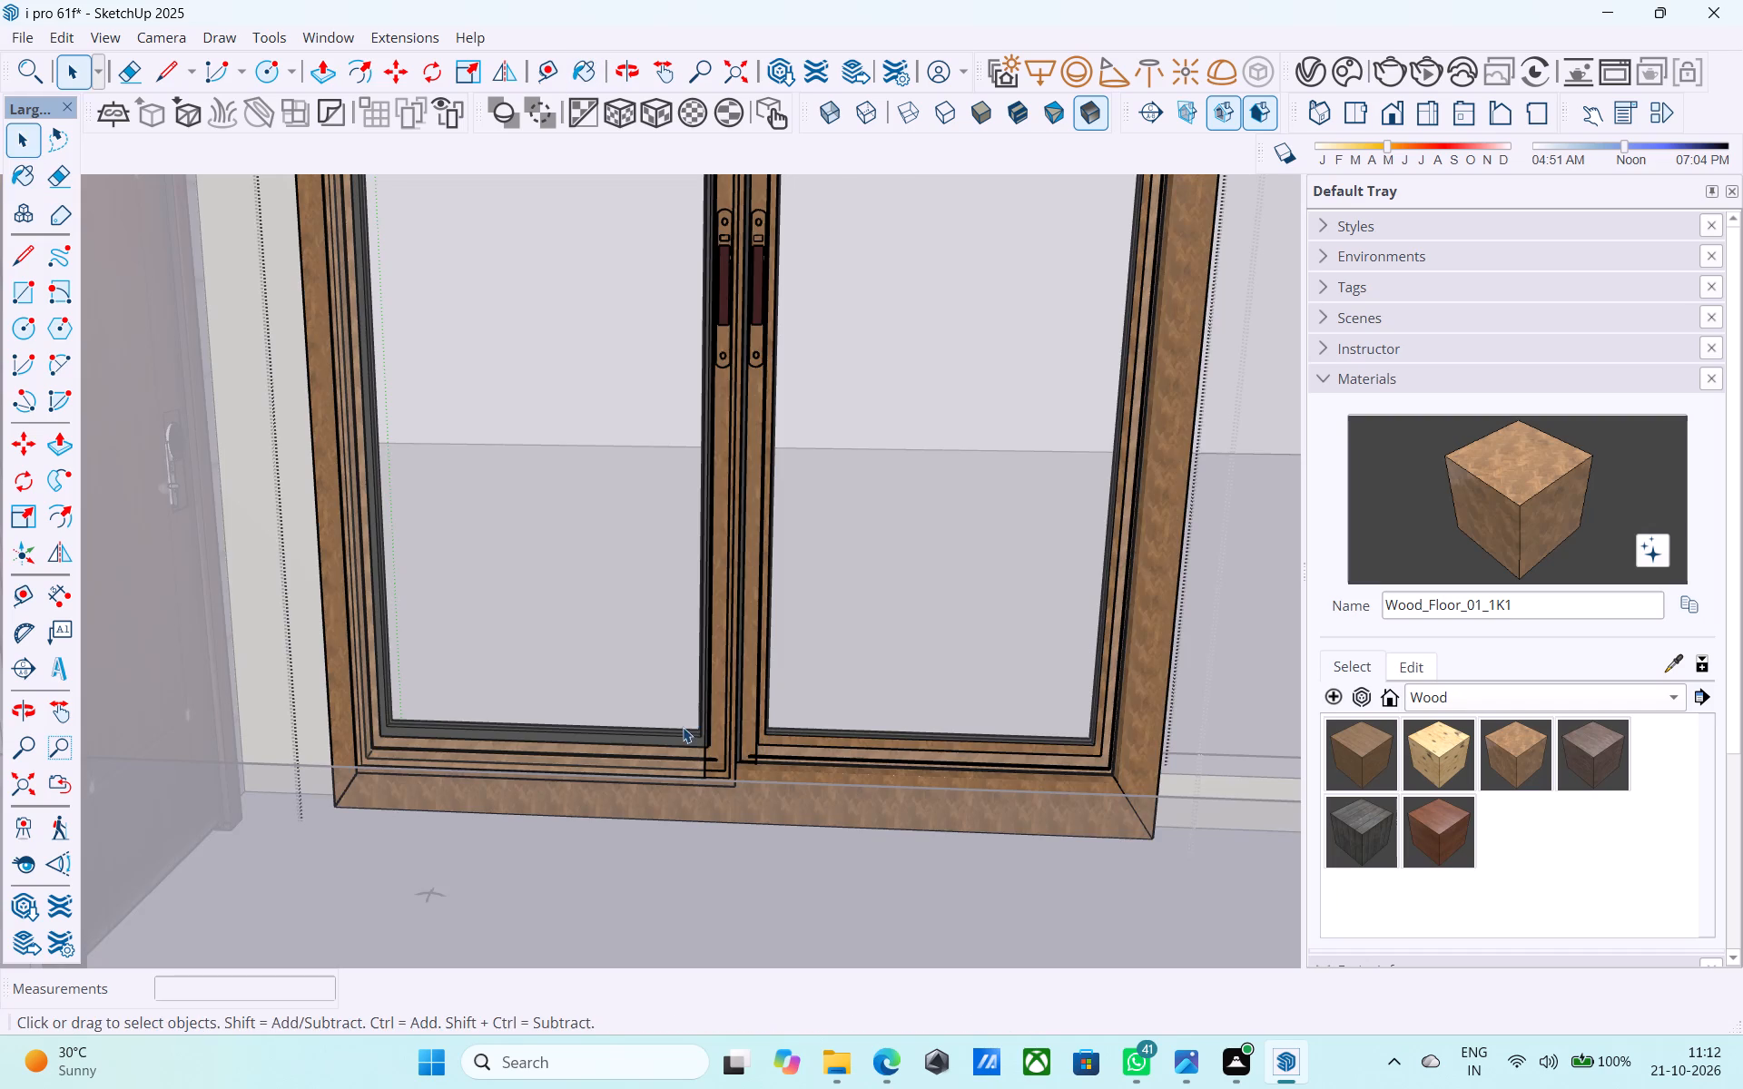
Examine the wood-painted windows against the whole front elevation.
scroll(683, 727, "down", 11)
middle_click_drag(678, 704, 679, 638)
scroll(675, 623, "down", 3)
scroll(675, 623, "up", 1)
scroll(675, 623, "down", 2)
scroll(1135, 643, "down", 4)
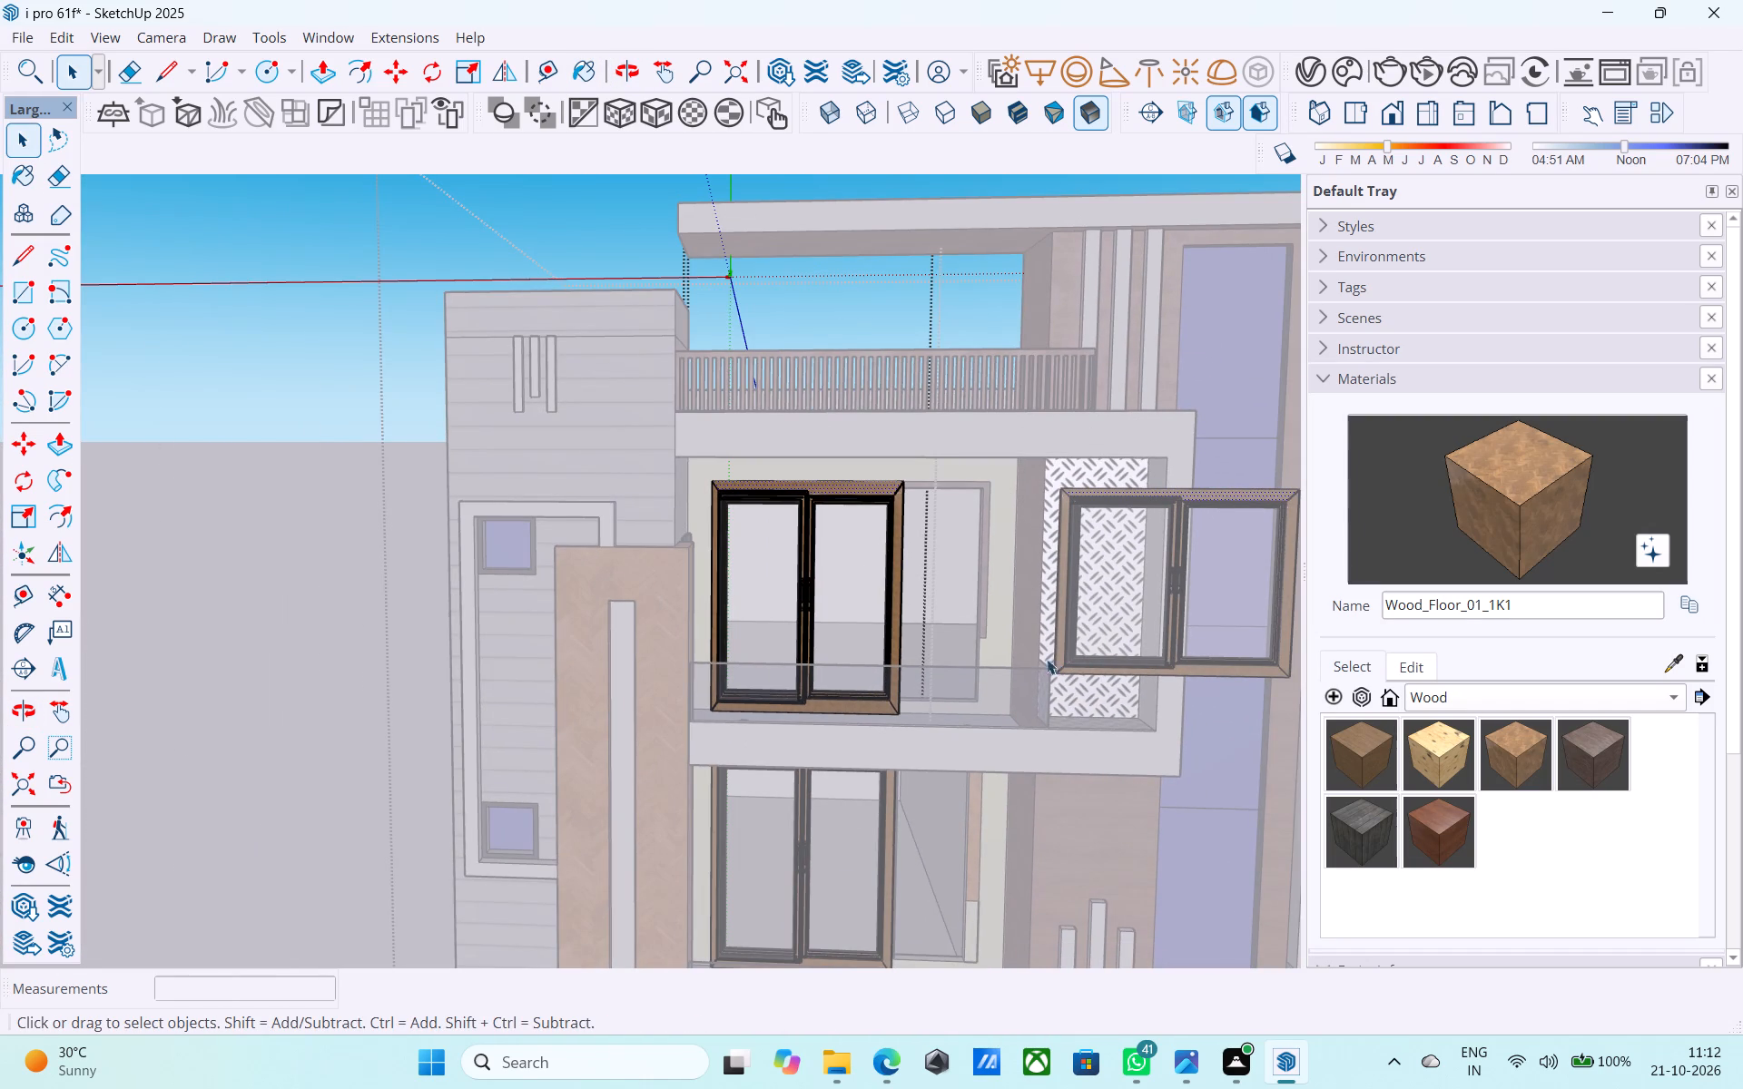
scroll(970, 606, "down", 4)
middle_click_drag(966, 608, 780, 635)
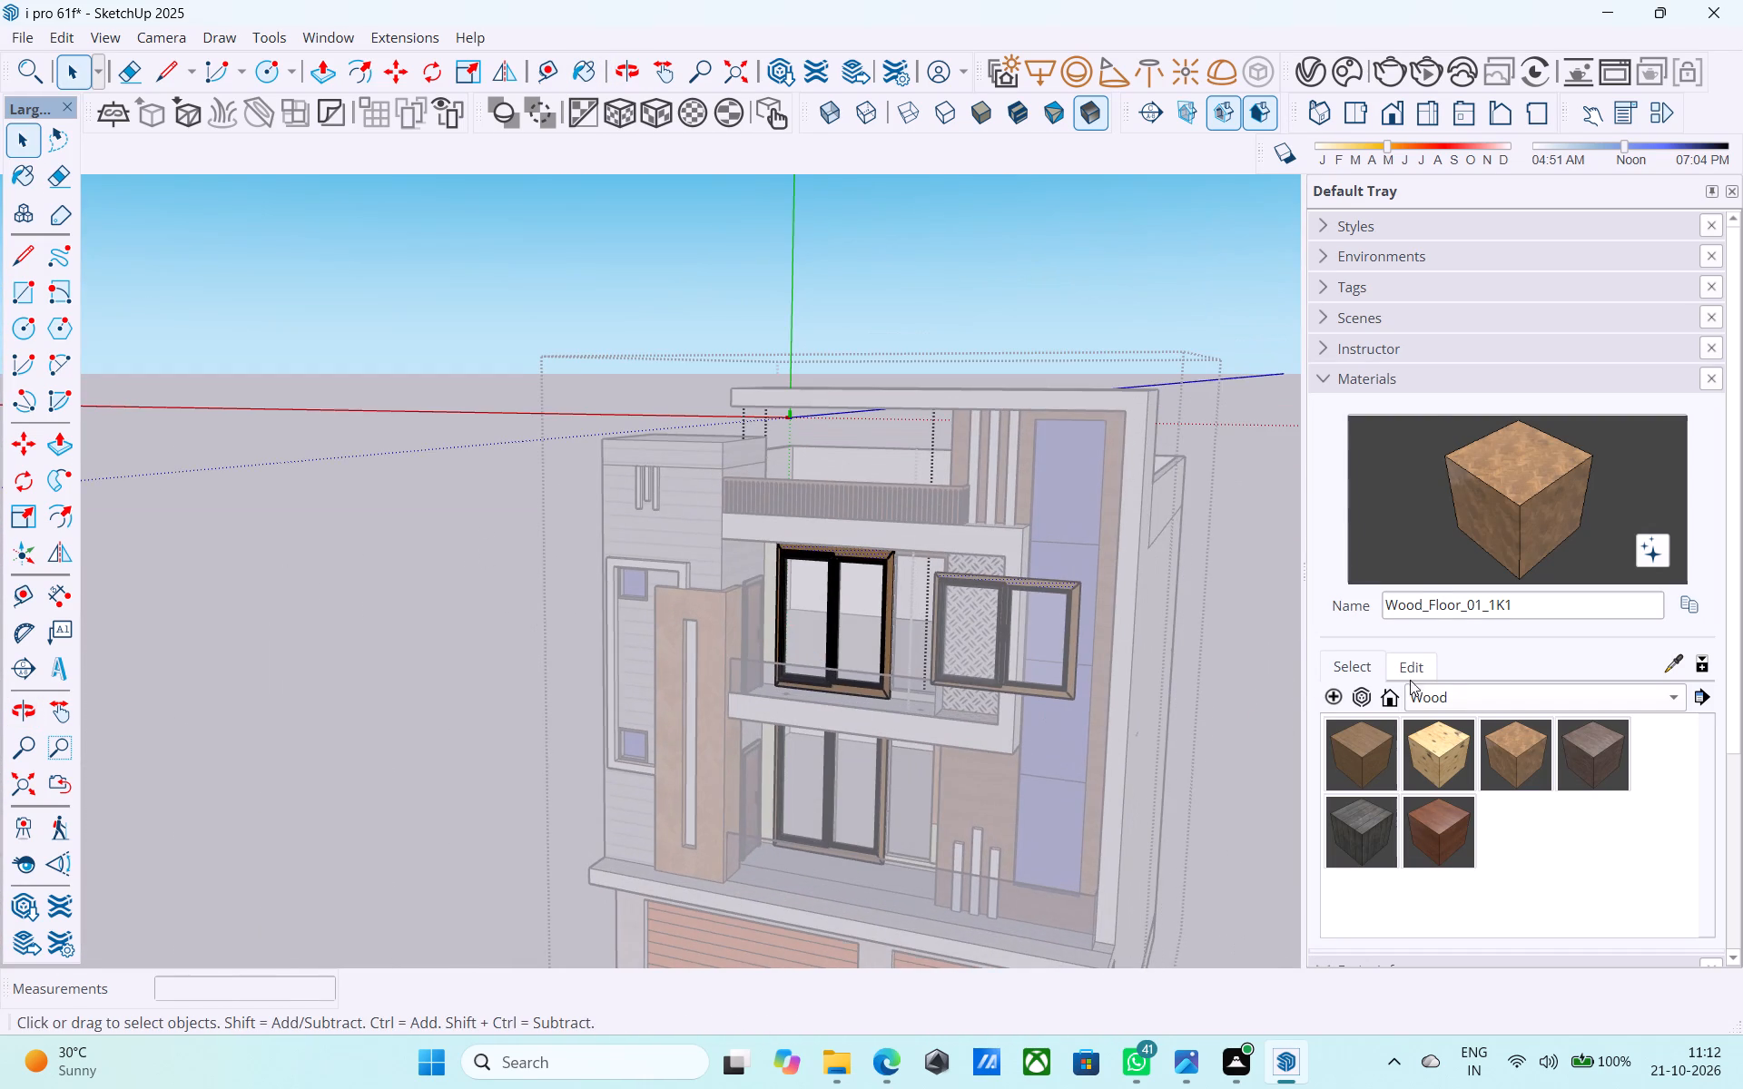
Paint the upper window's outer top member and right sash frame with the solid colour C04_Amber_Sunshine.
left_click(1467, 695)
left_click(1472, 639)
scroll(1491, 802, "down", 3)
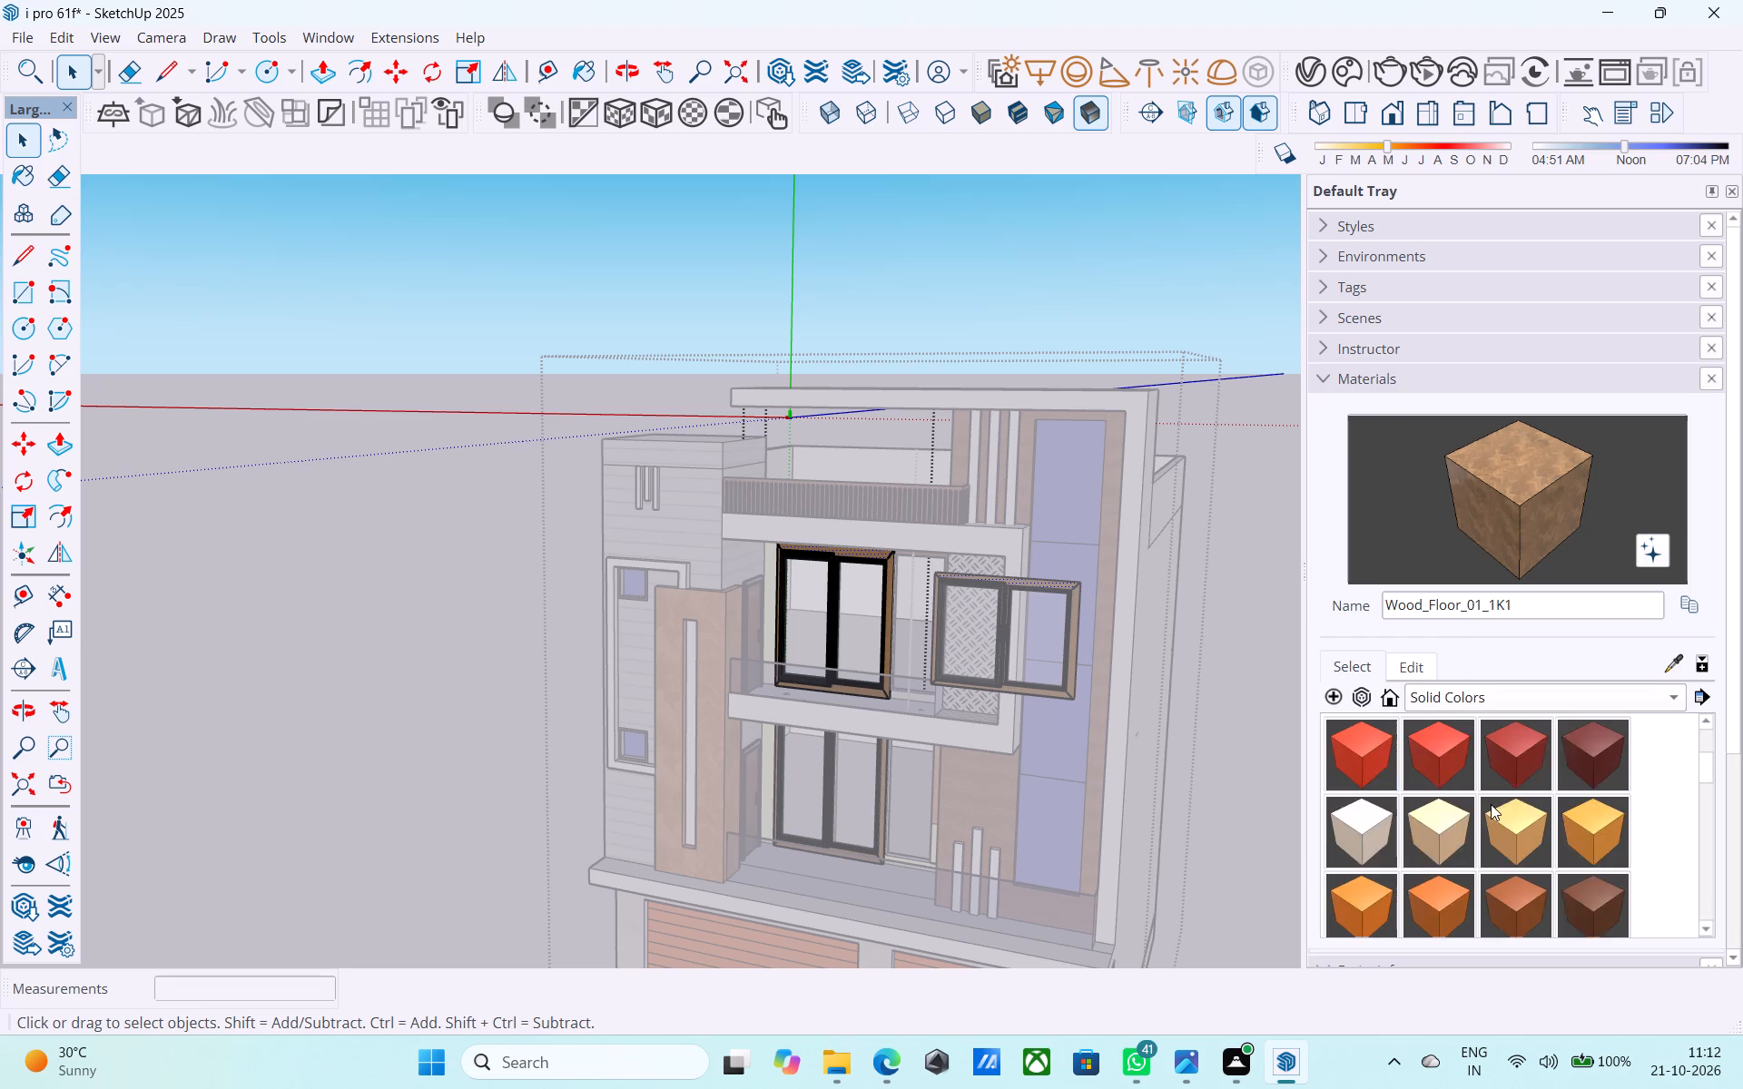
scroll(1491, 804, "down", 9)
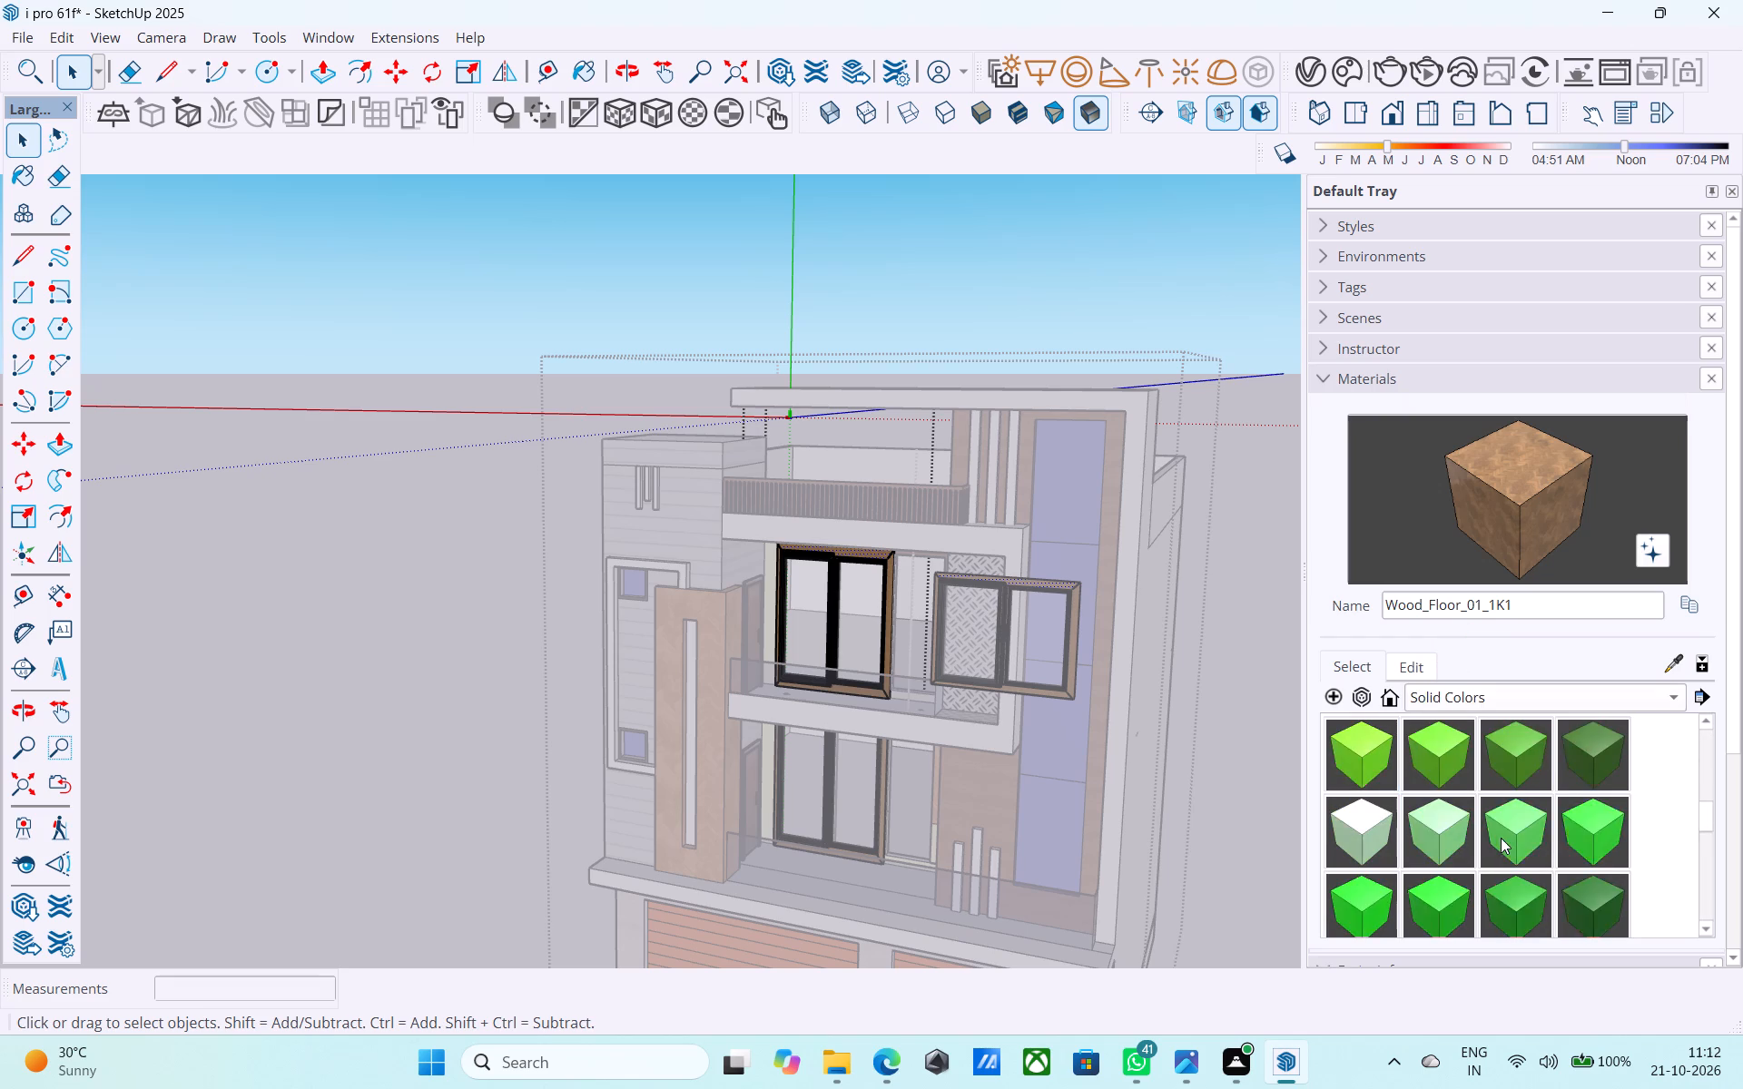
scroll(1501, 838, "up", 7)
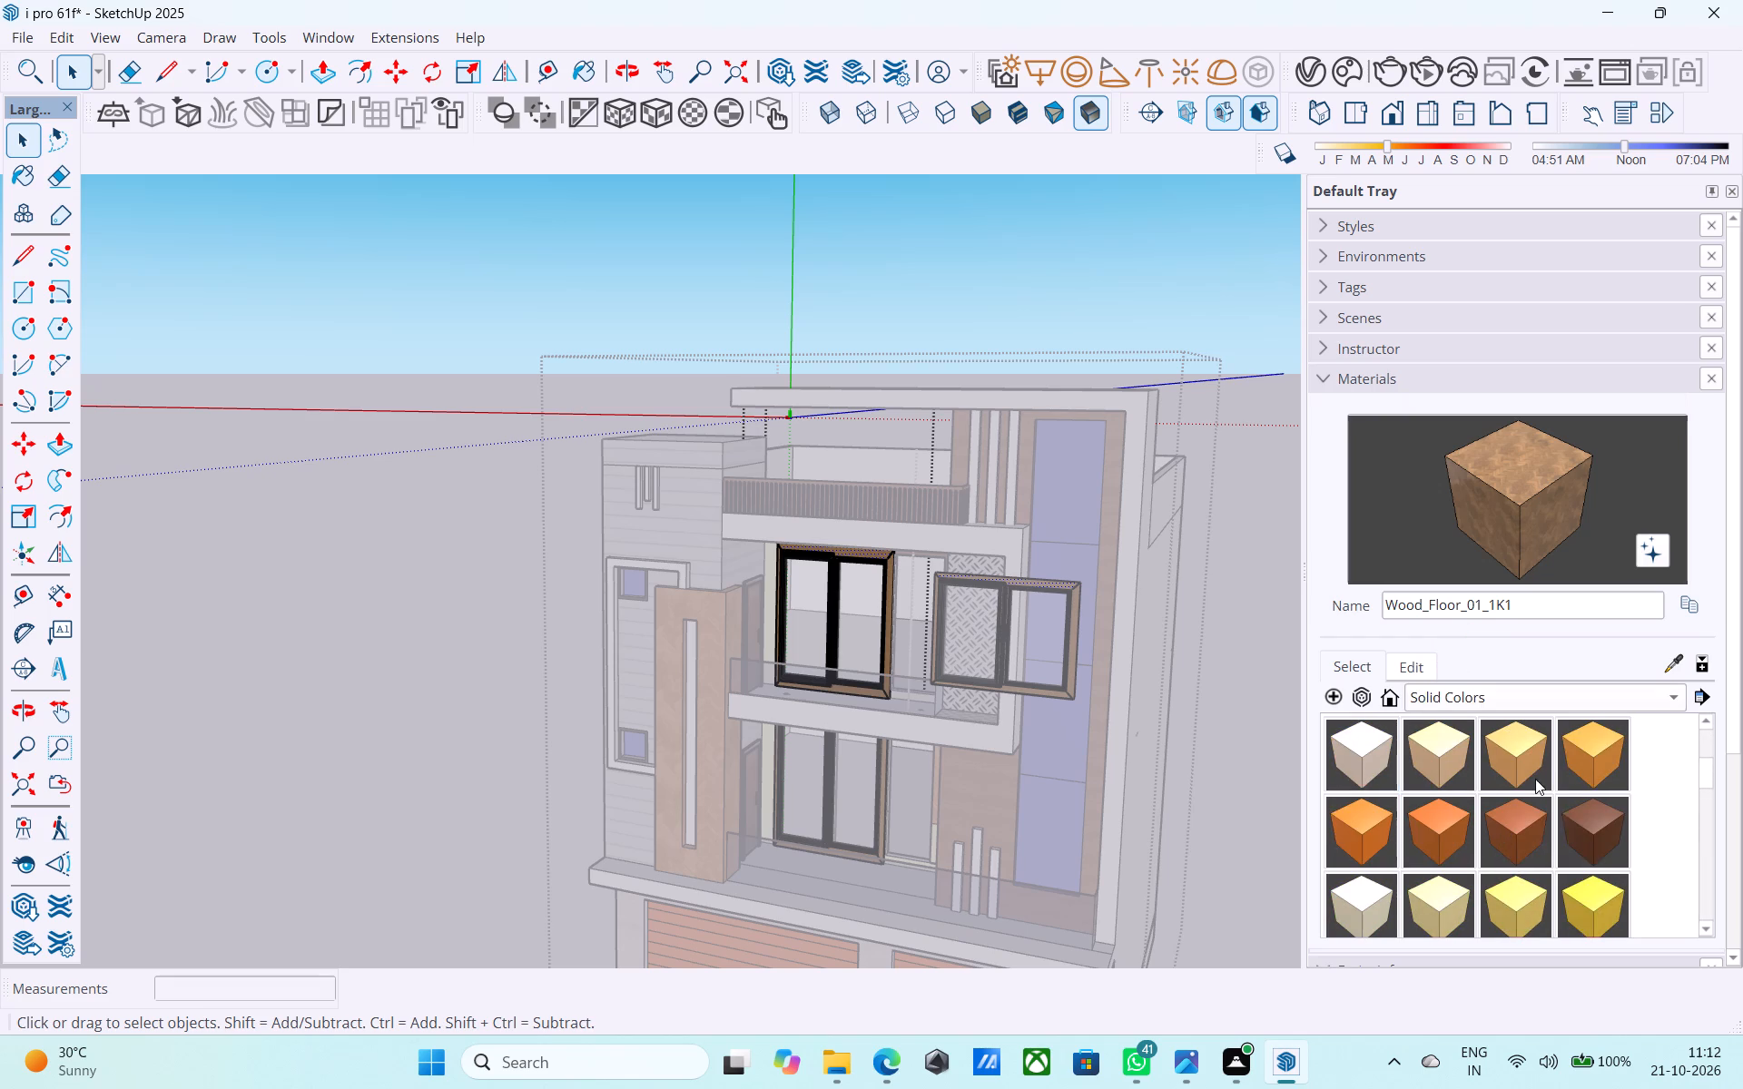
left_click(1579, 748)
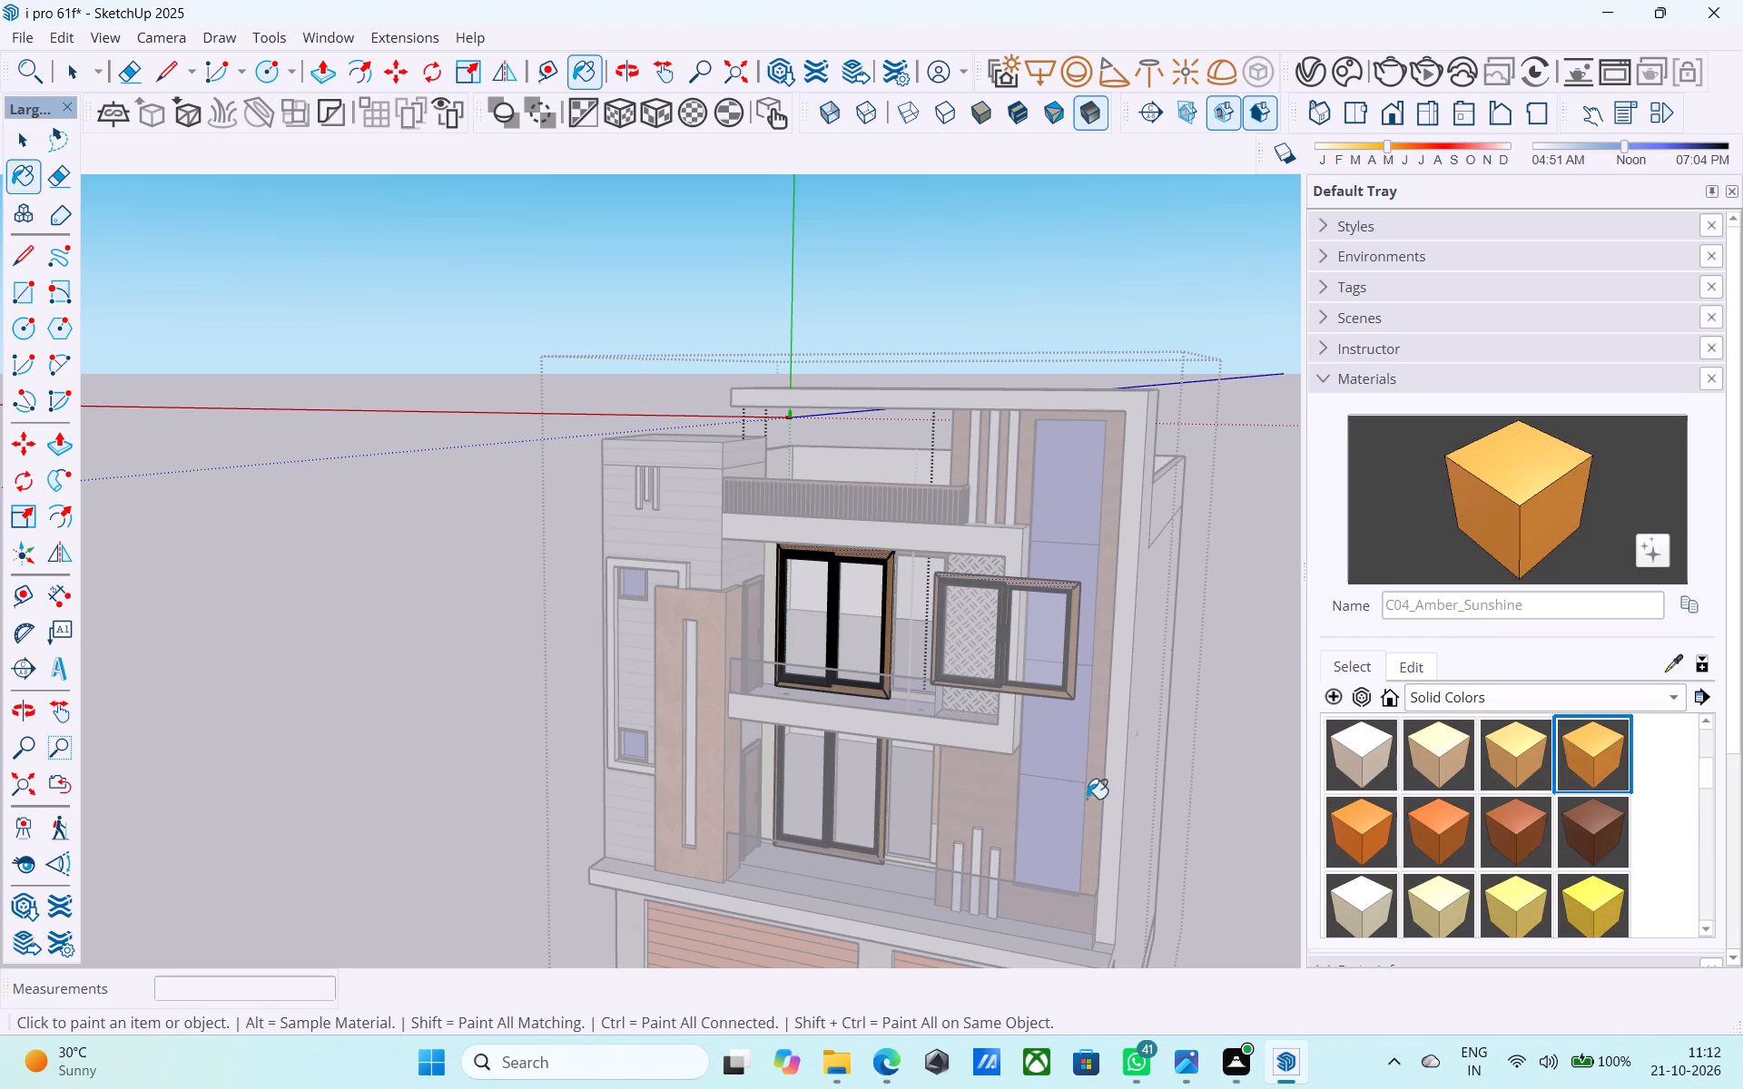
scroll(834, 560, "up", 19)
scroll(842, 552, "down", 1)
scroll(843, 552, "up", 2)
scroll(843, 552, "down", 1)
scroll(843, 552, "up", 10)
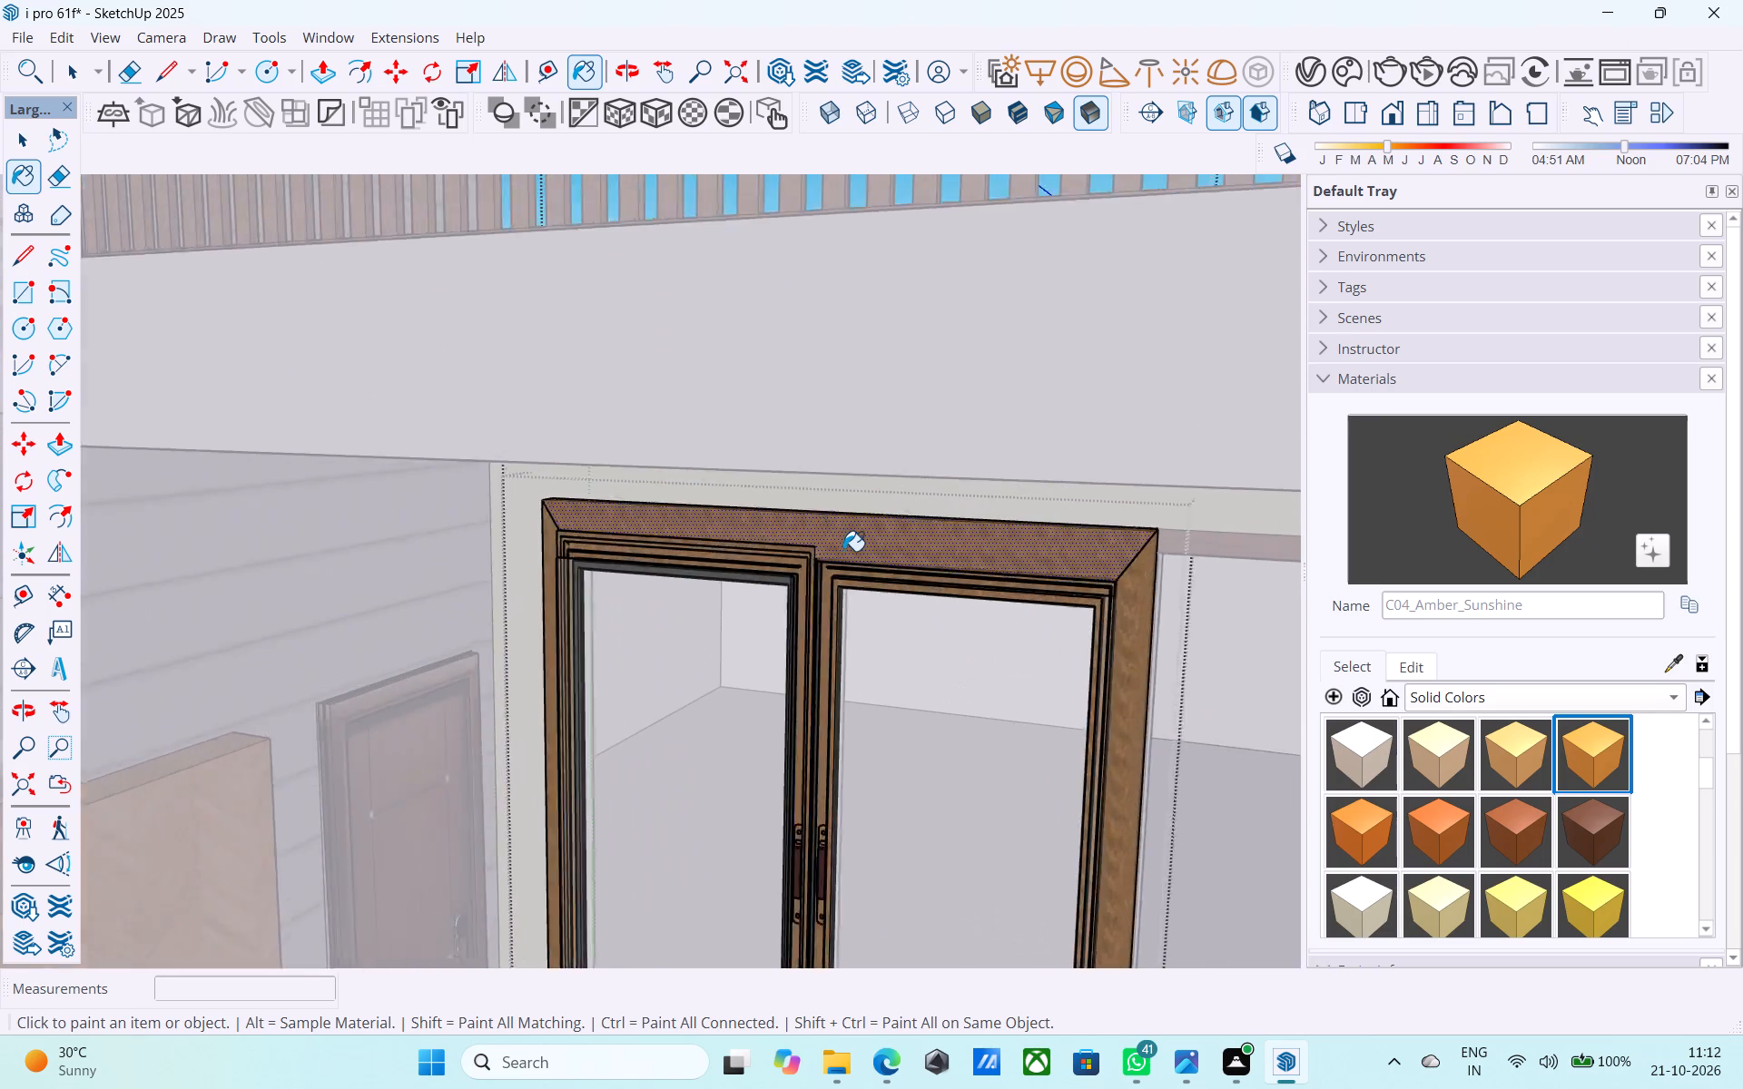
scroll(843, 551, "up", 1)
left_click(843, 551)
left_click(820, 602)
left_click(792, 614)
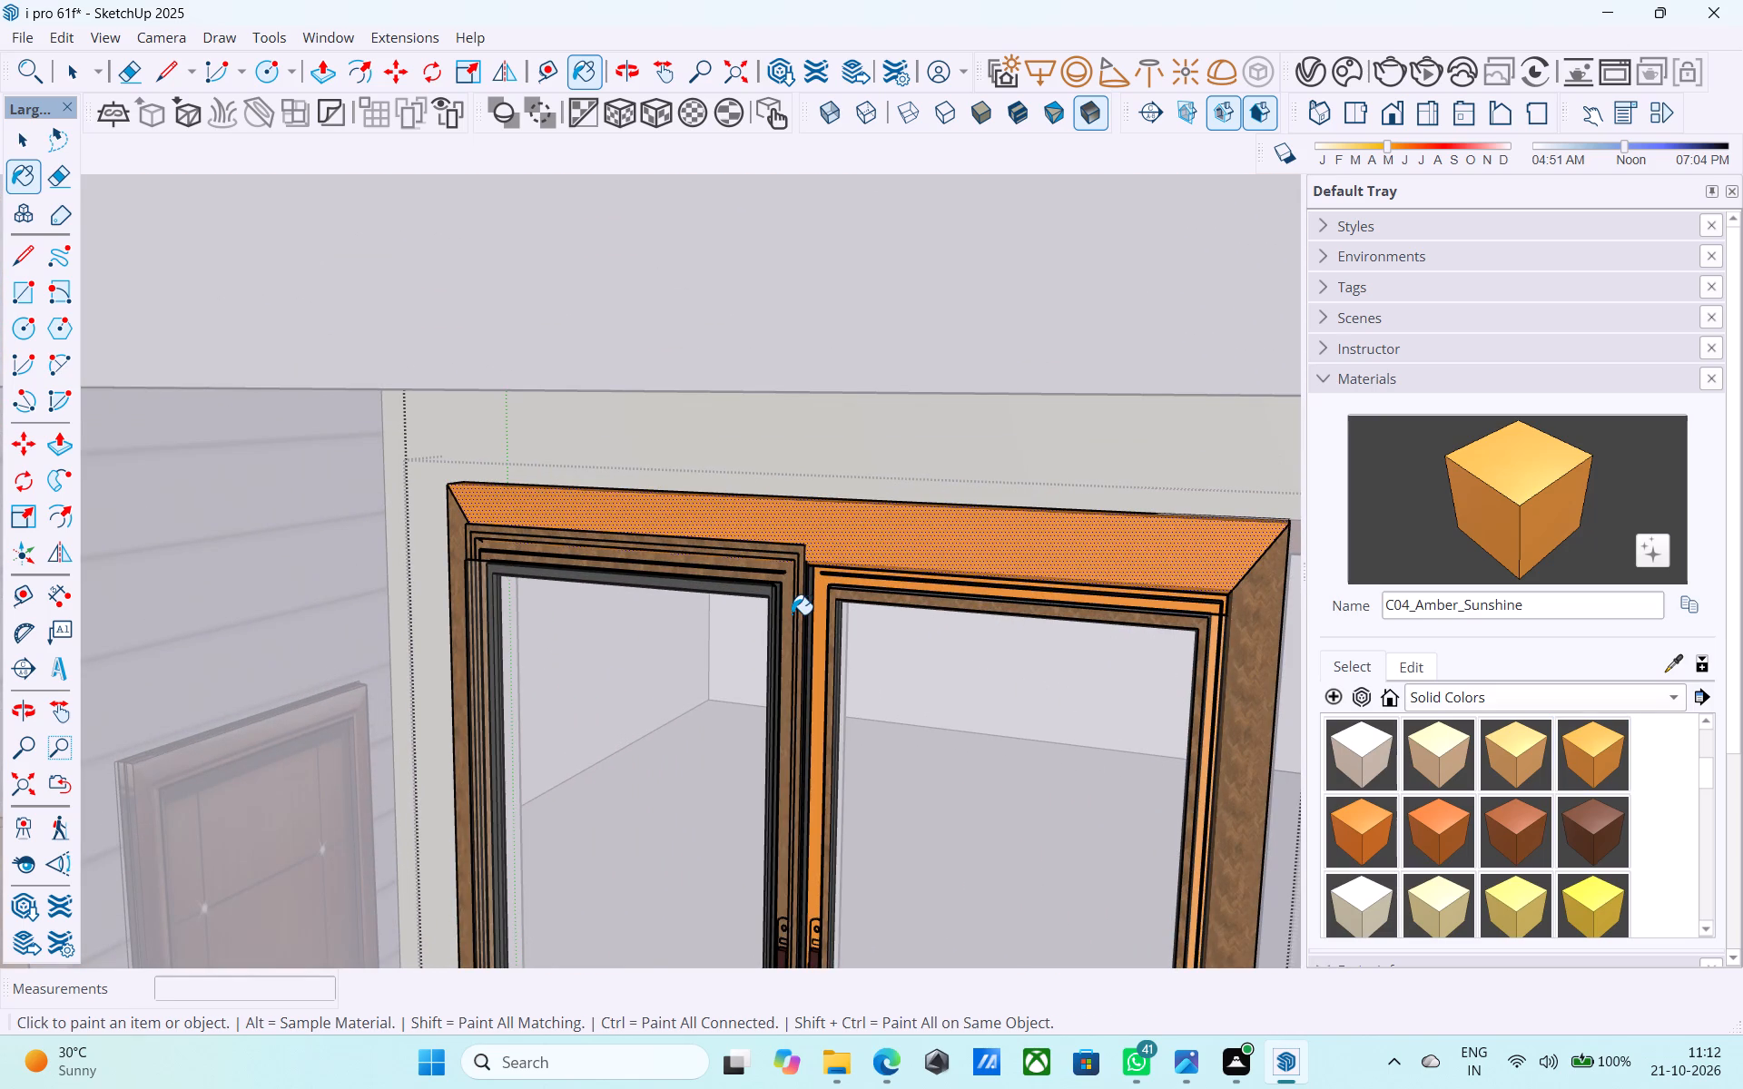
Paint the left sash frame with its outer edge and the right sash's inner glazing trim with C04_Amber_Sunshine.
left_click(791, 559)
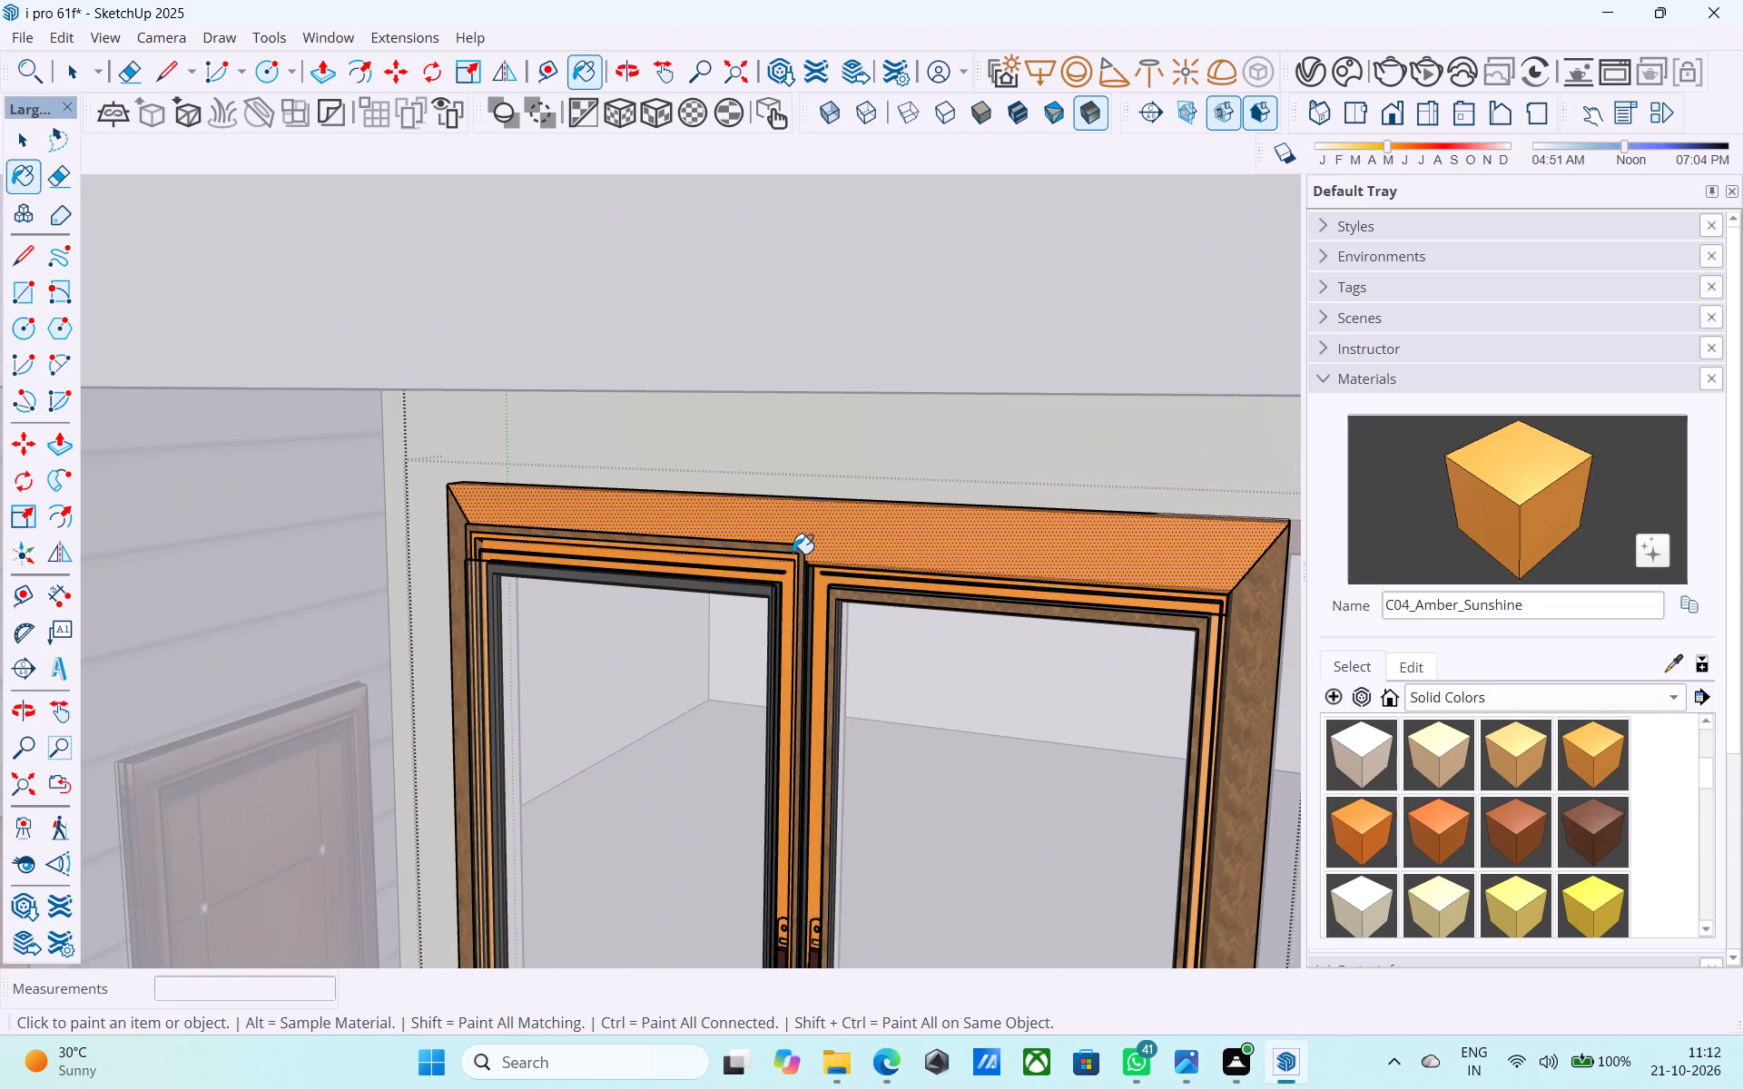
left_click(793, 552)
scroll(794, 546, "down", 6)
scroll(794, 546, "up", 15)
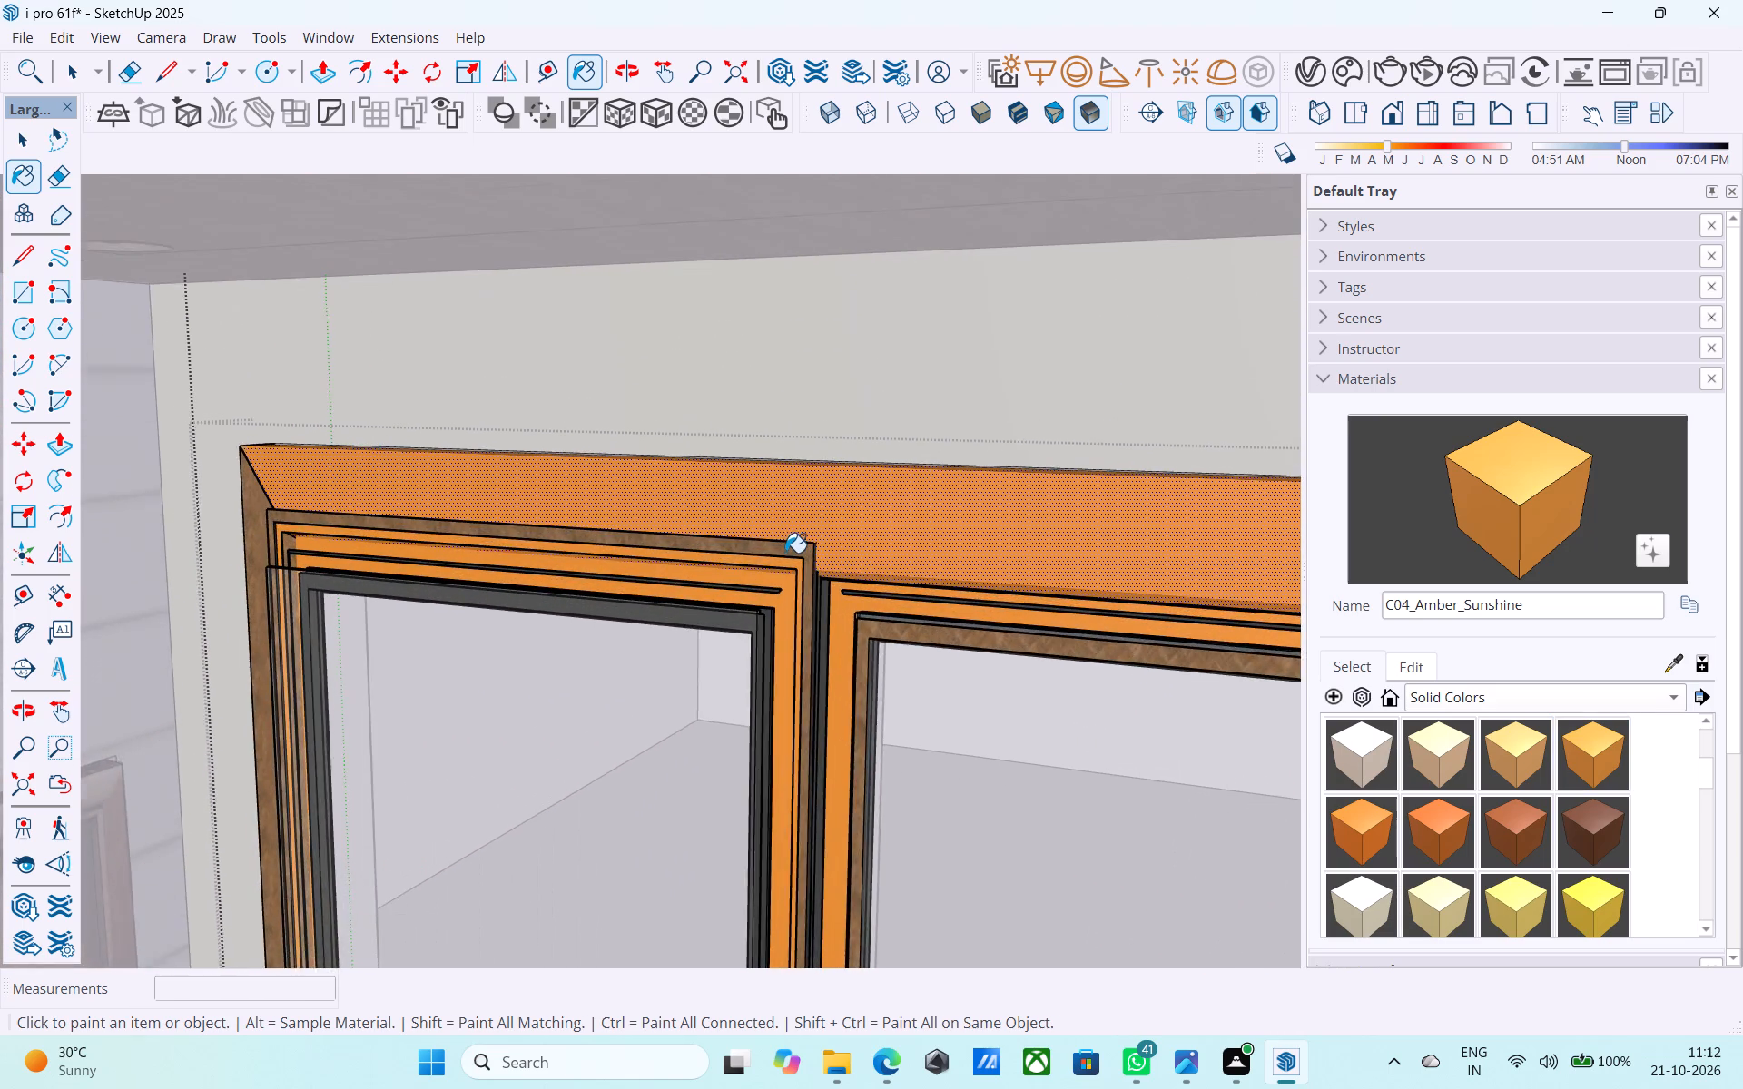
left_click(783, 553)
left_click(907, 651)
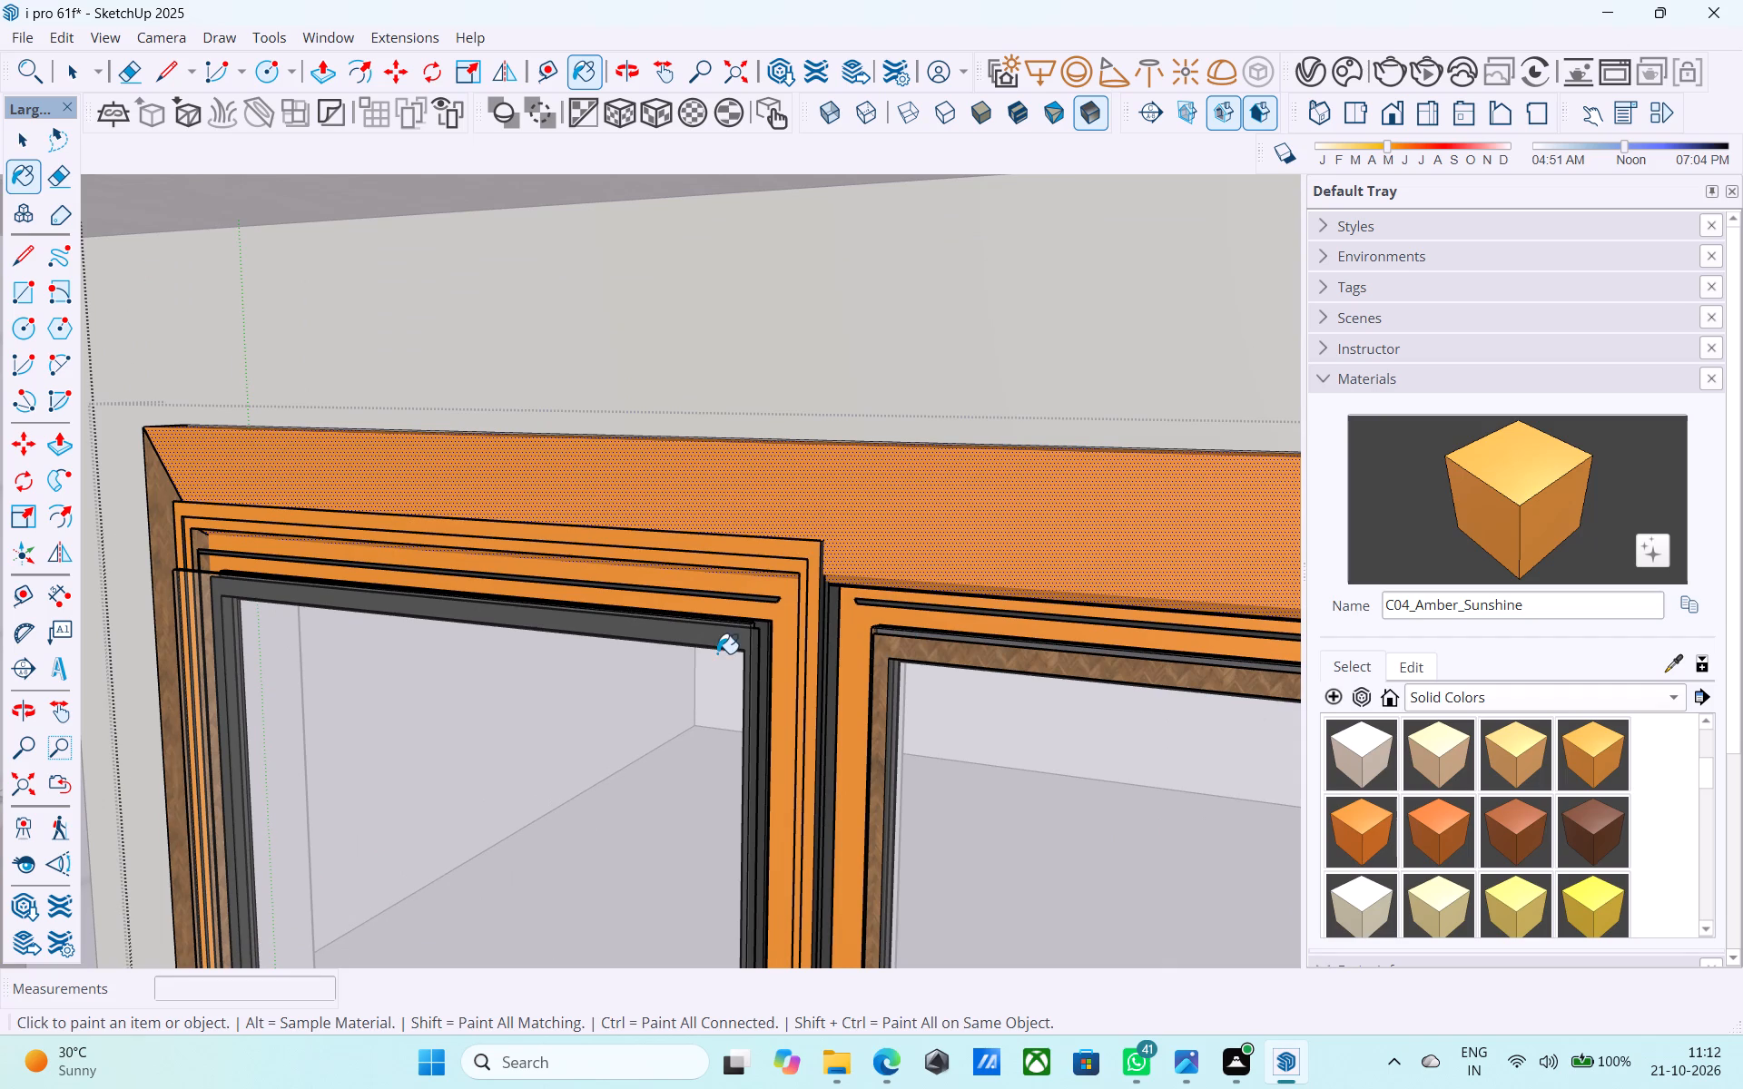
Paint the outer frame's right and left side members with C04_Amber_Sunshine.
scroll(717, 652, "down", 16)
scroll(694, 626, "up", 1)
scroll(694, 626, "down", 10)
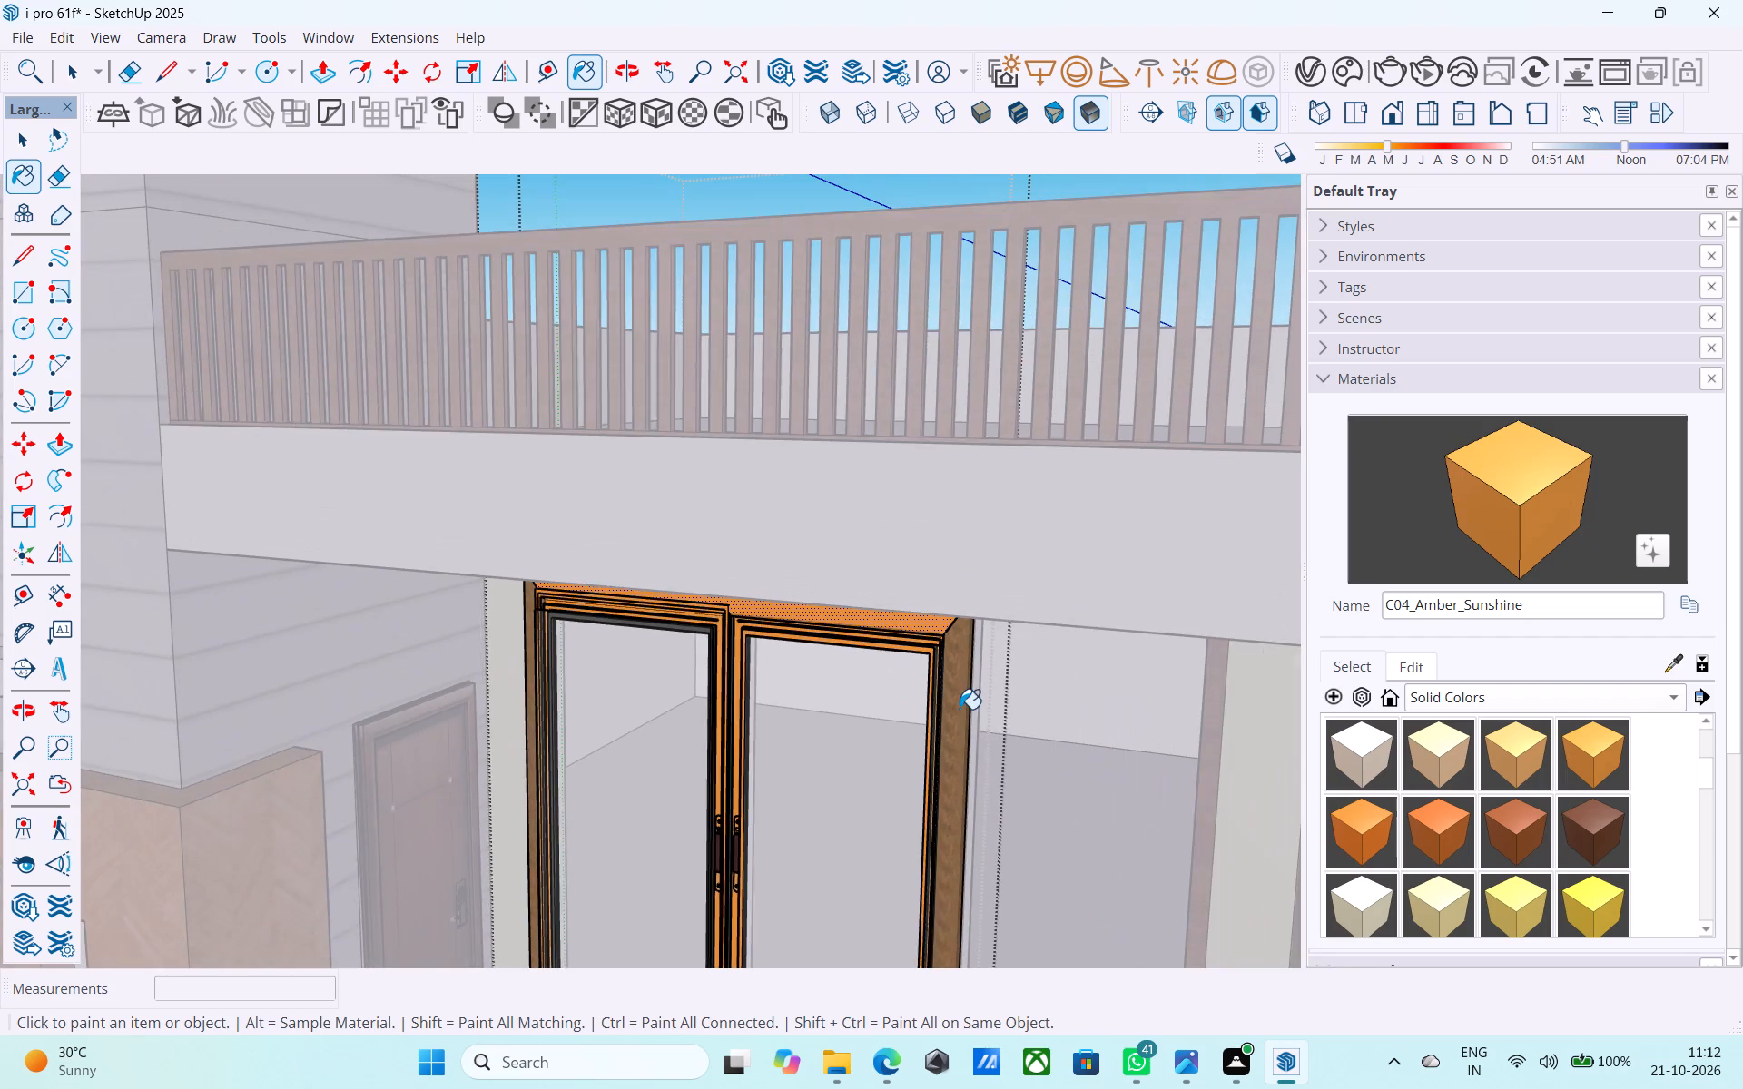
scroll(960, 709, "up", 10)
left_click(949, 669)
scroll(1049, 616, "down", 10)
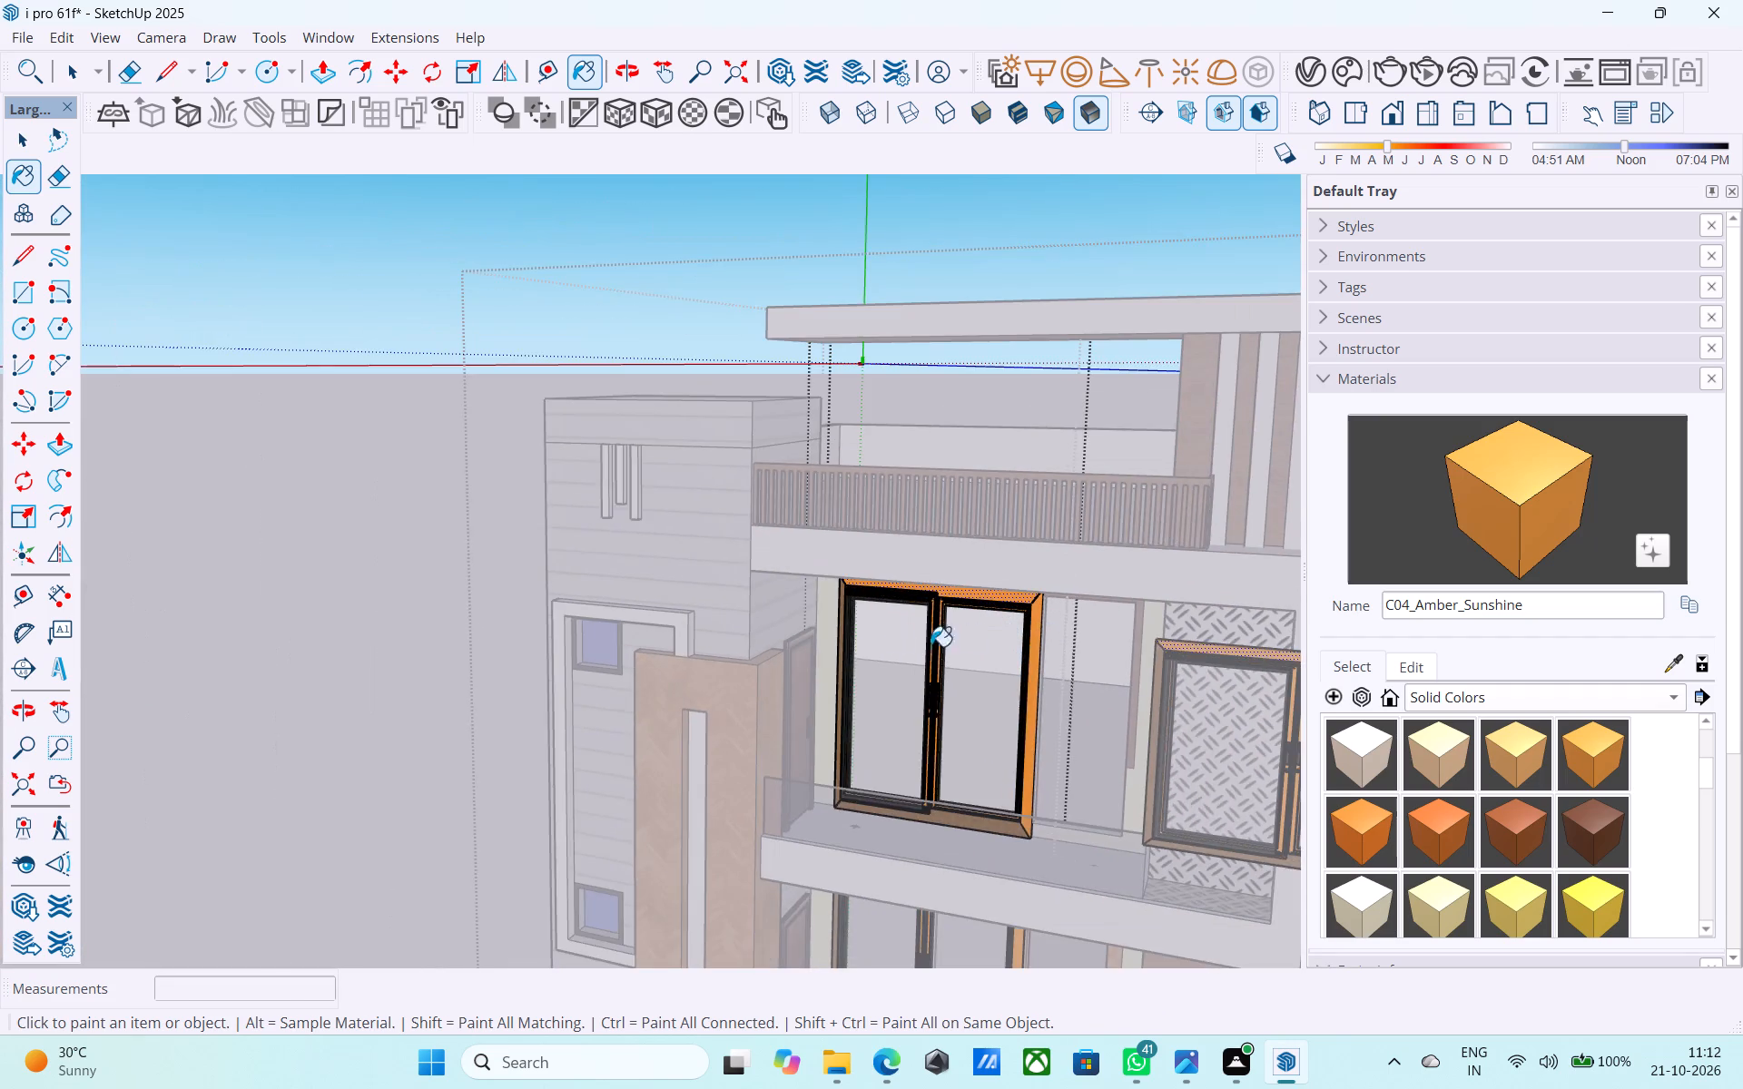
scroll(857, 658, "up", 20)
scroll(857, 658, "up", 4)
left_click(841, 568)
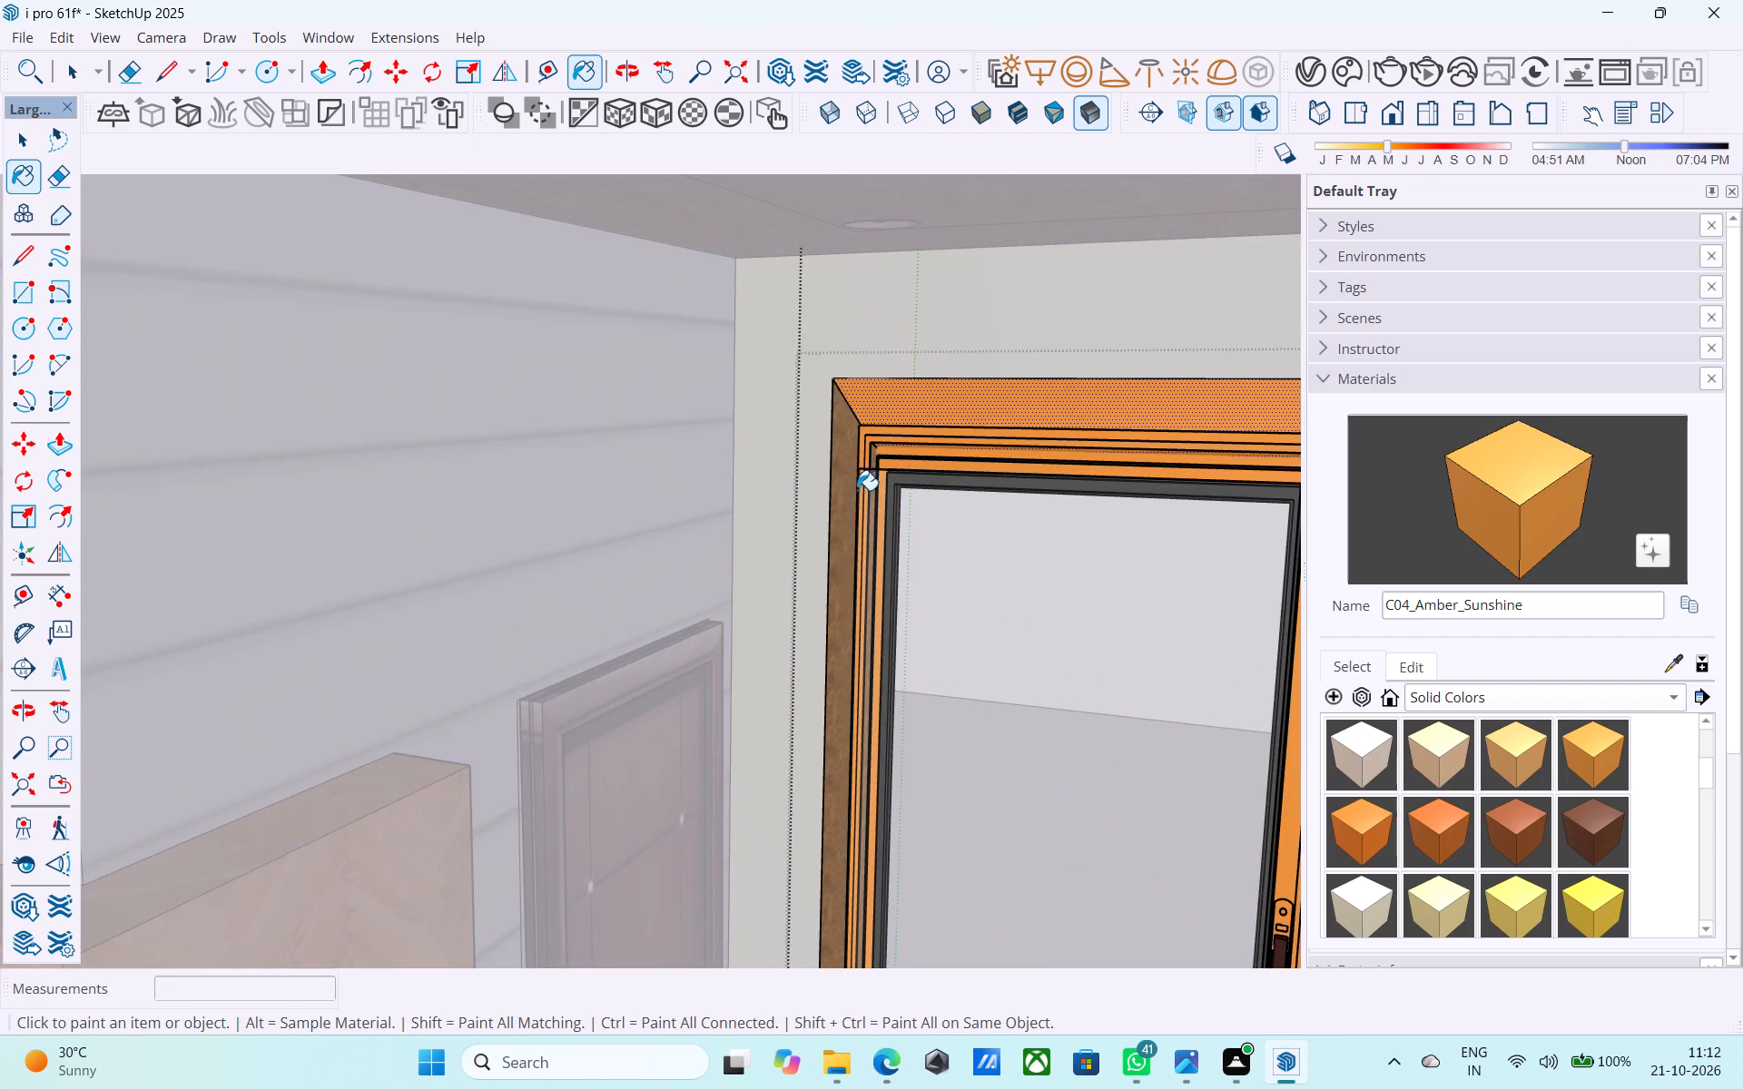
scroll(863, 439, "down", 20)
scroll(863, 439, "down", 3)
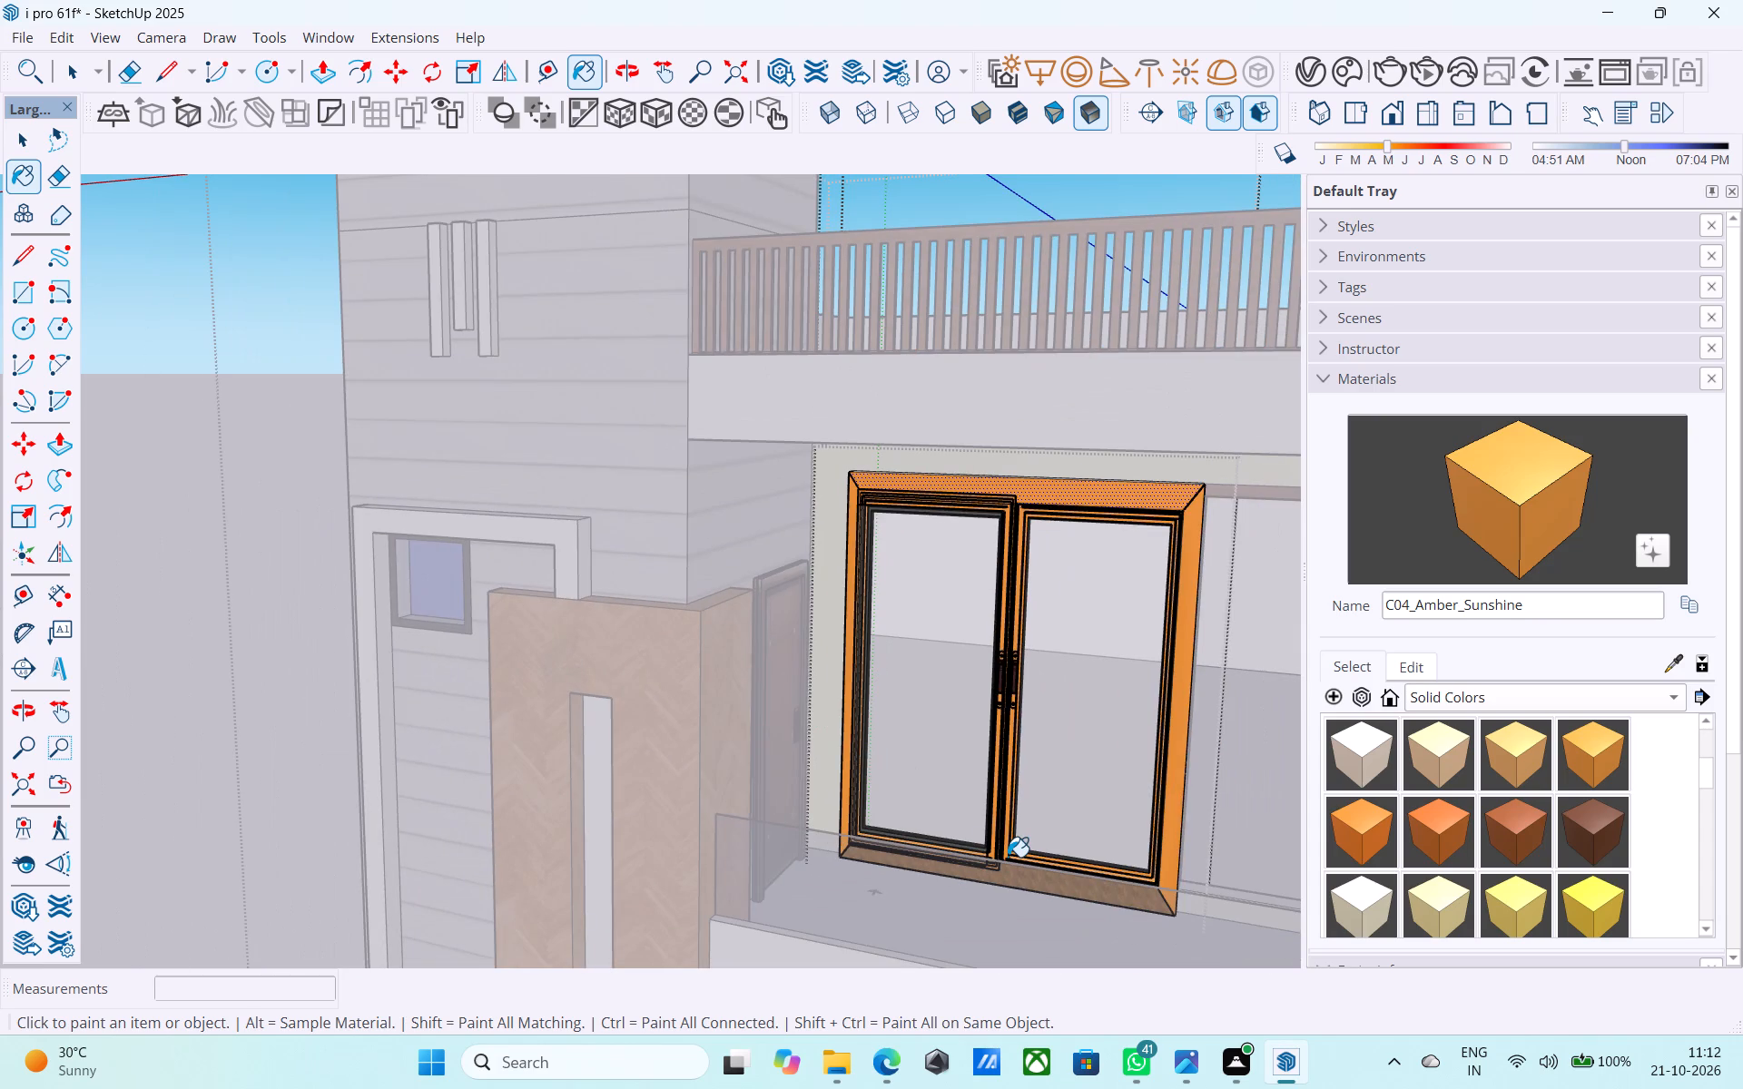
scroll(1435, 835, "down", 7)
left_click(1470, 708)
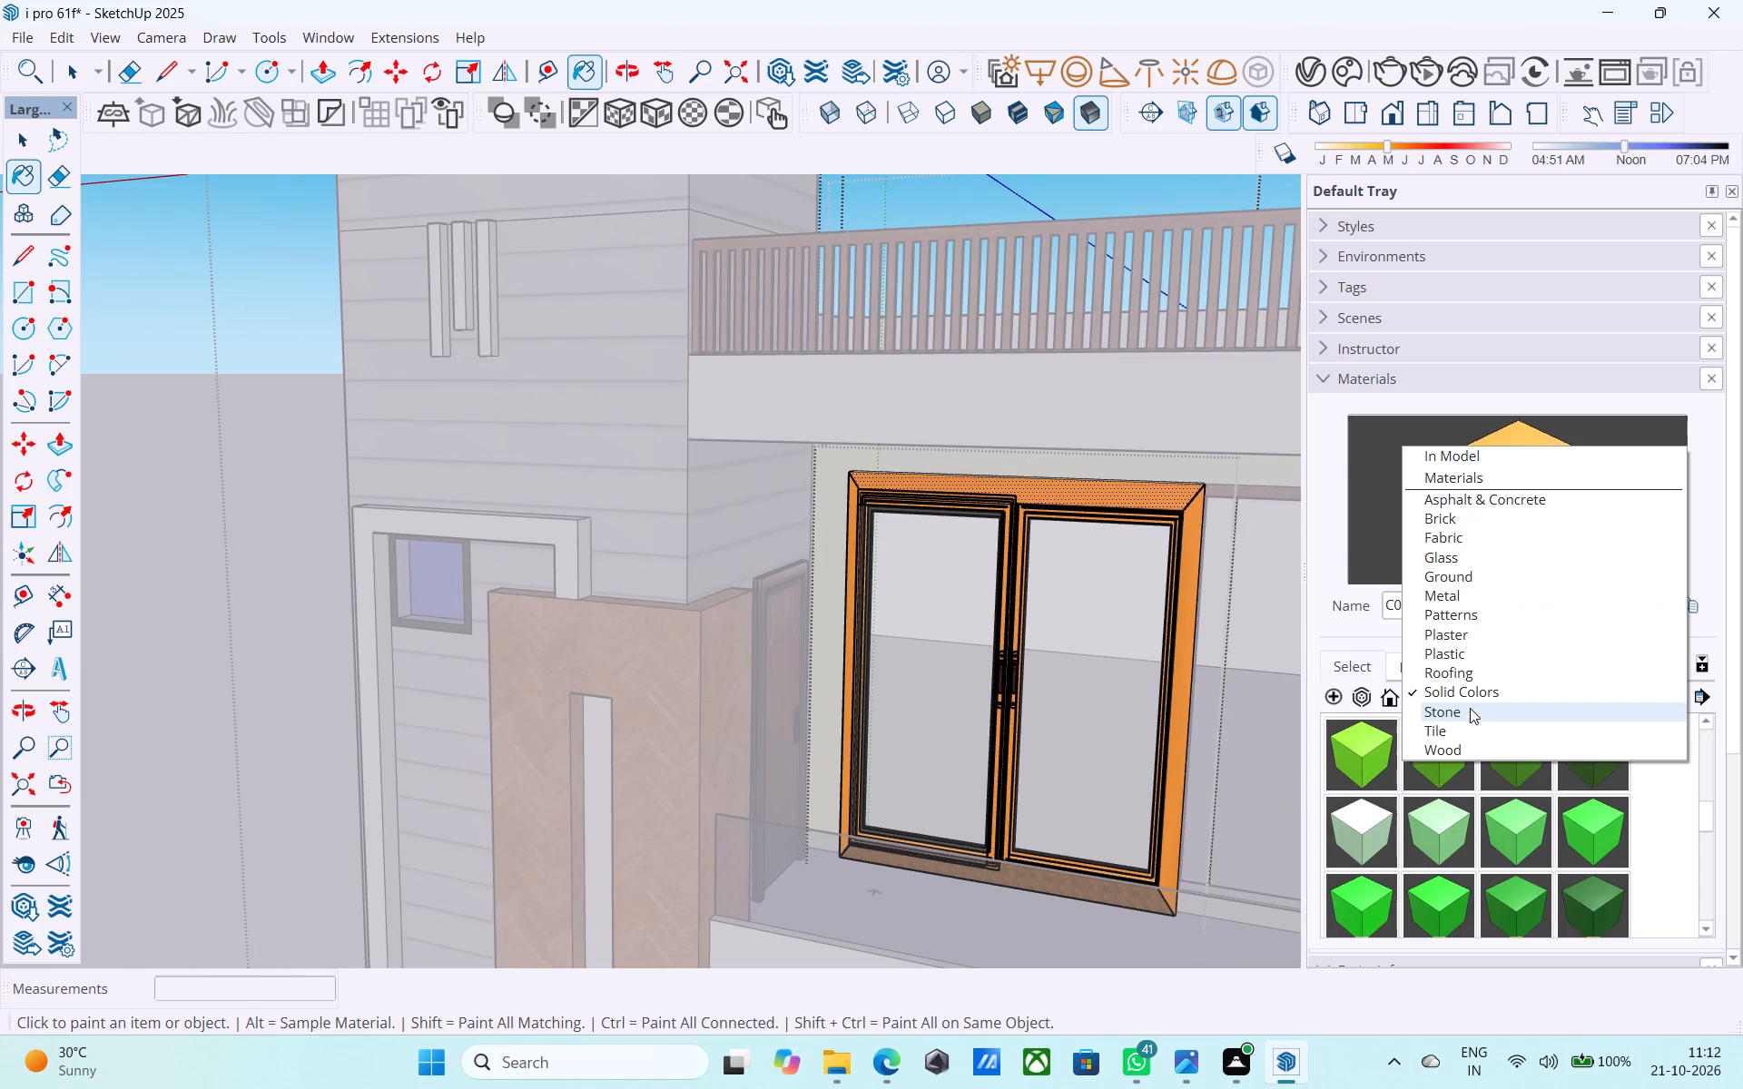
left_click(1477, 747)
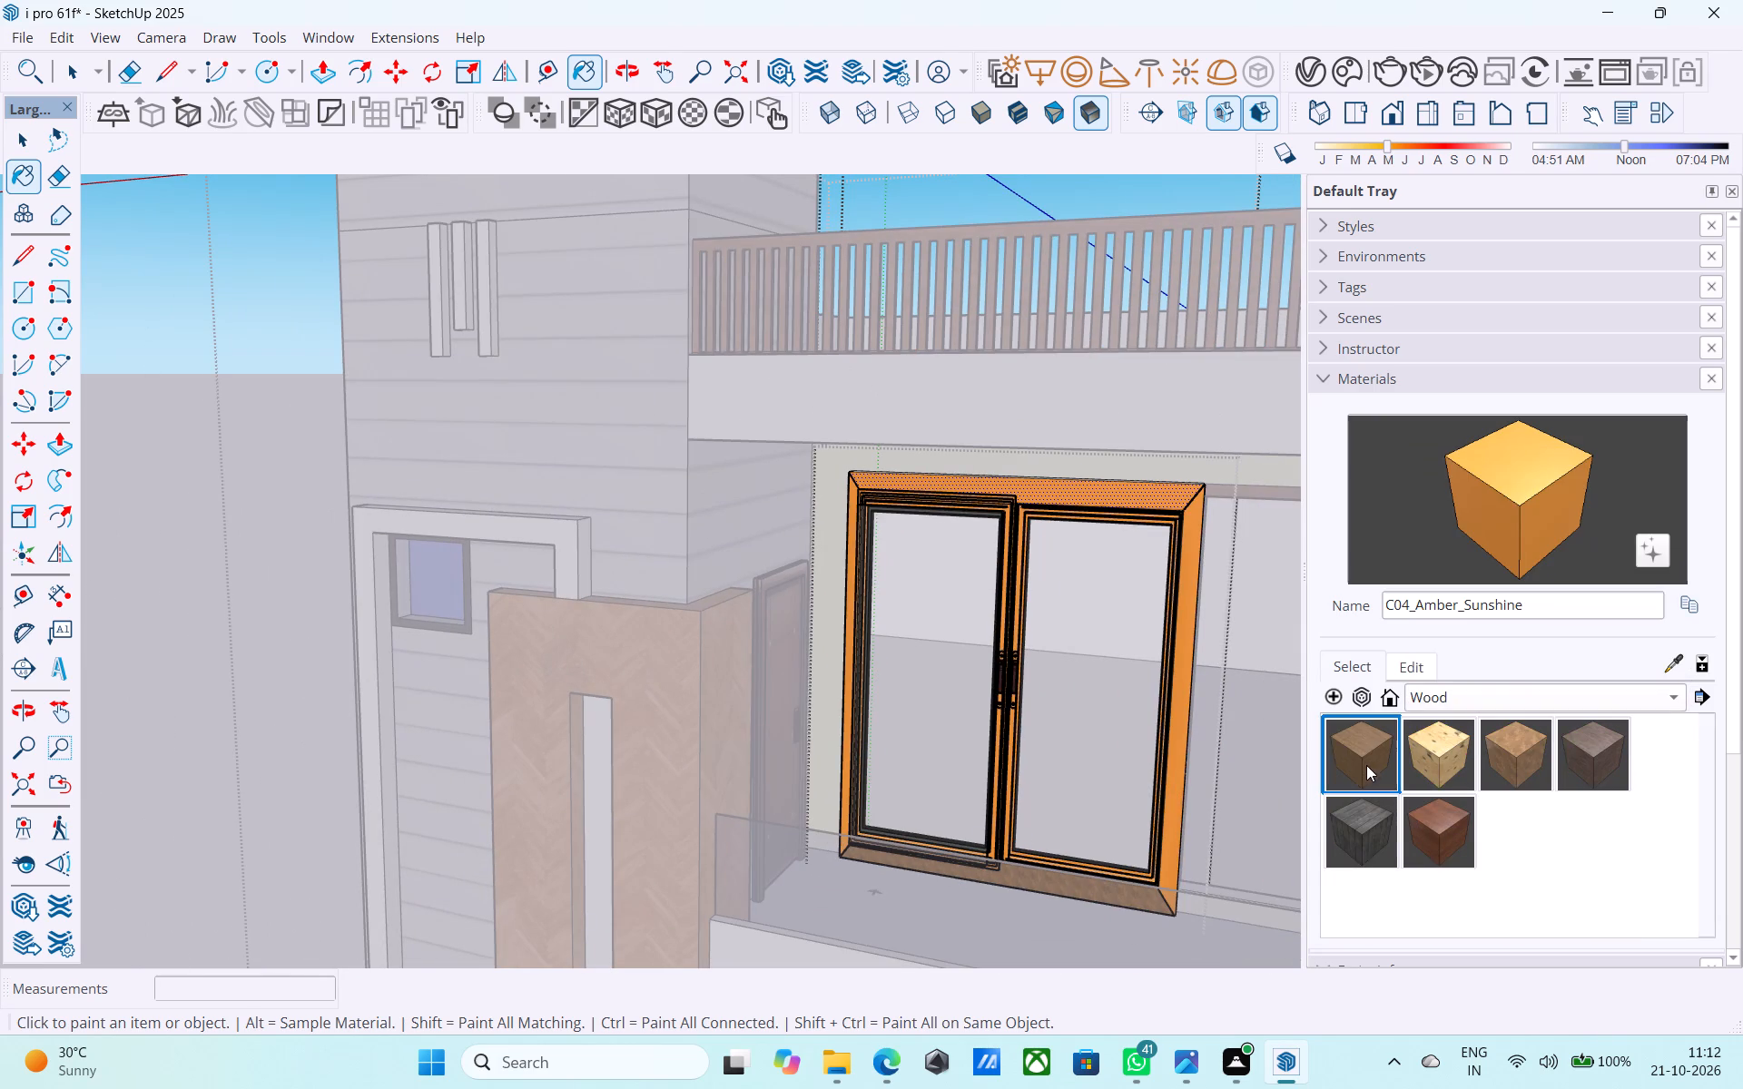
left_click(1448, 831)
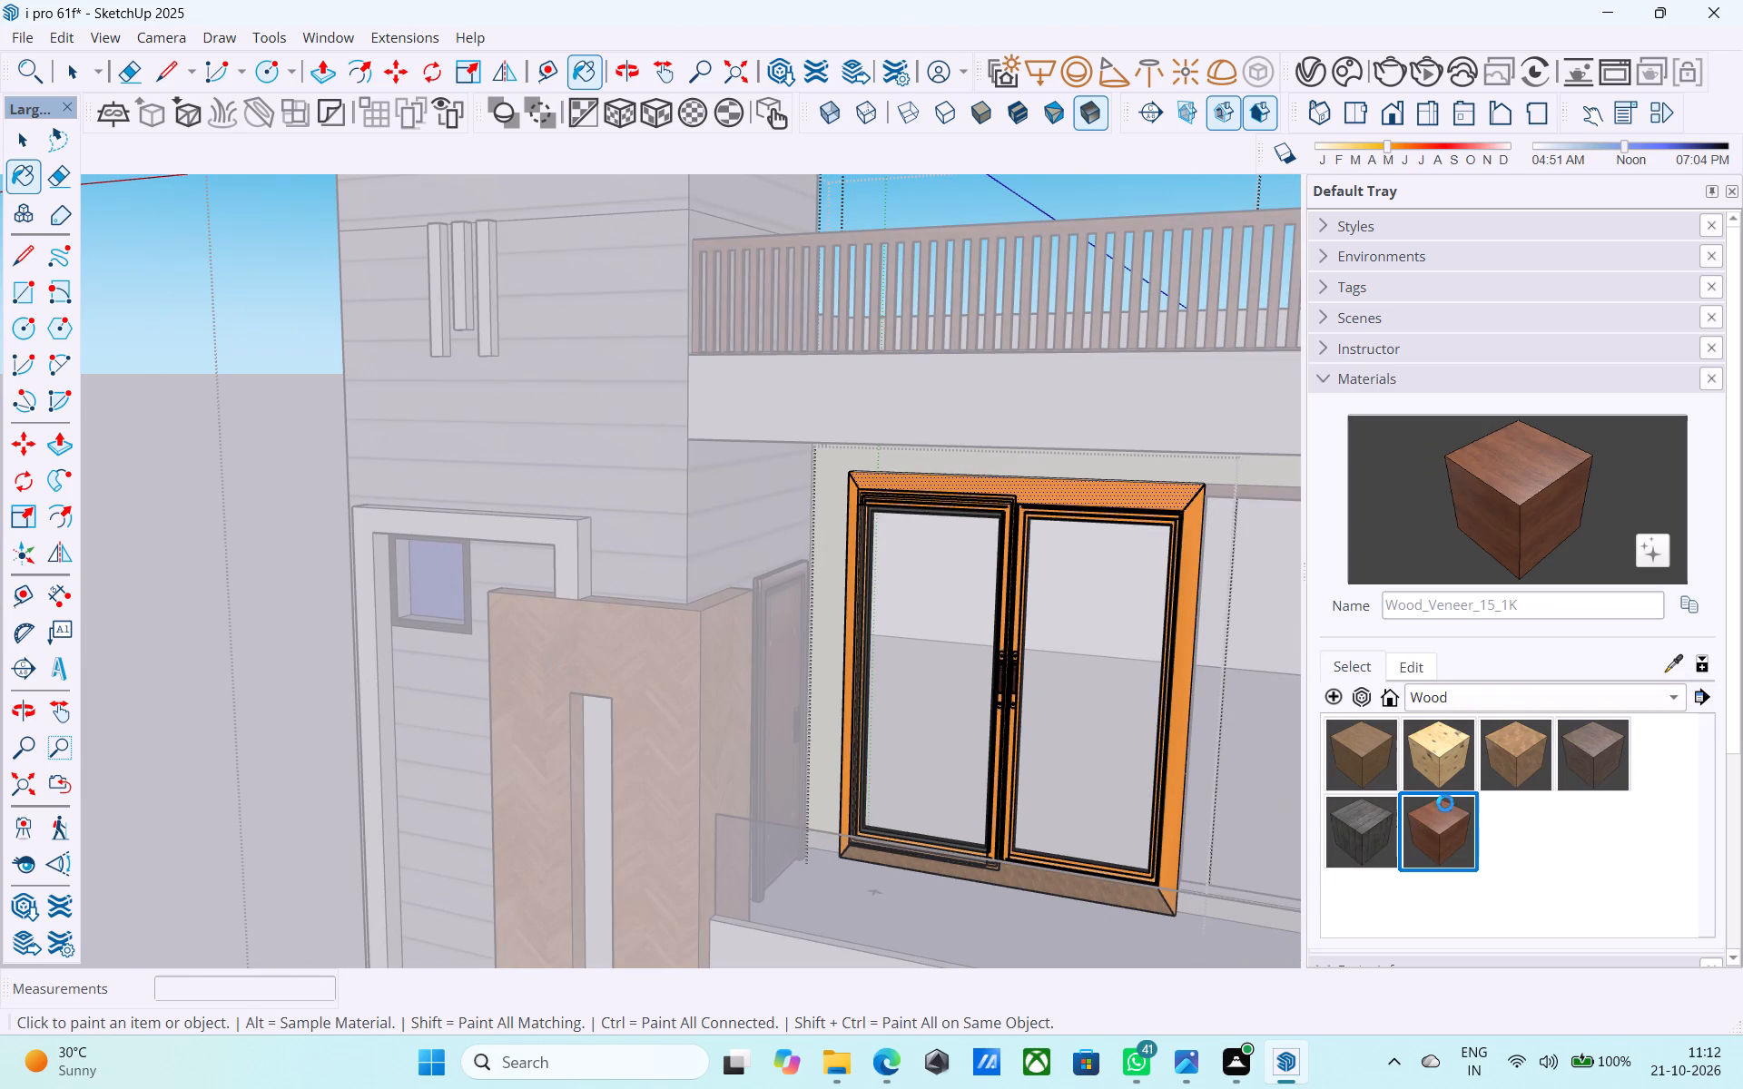
Paint the outer frame's top member, both sash frames and the right sash's glazing trim with the in-model material Wood_Floor_01_1K.
left_click(1475, 687)
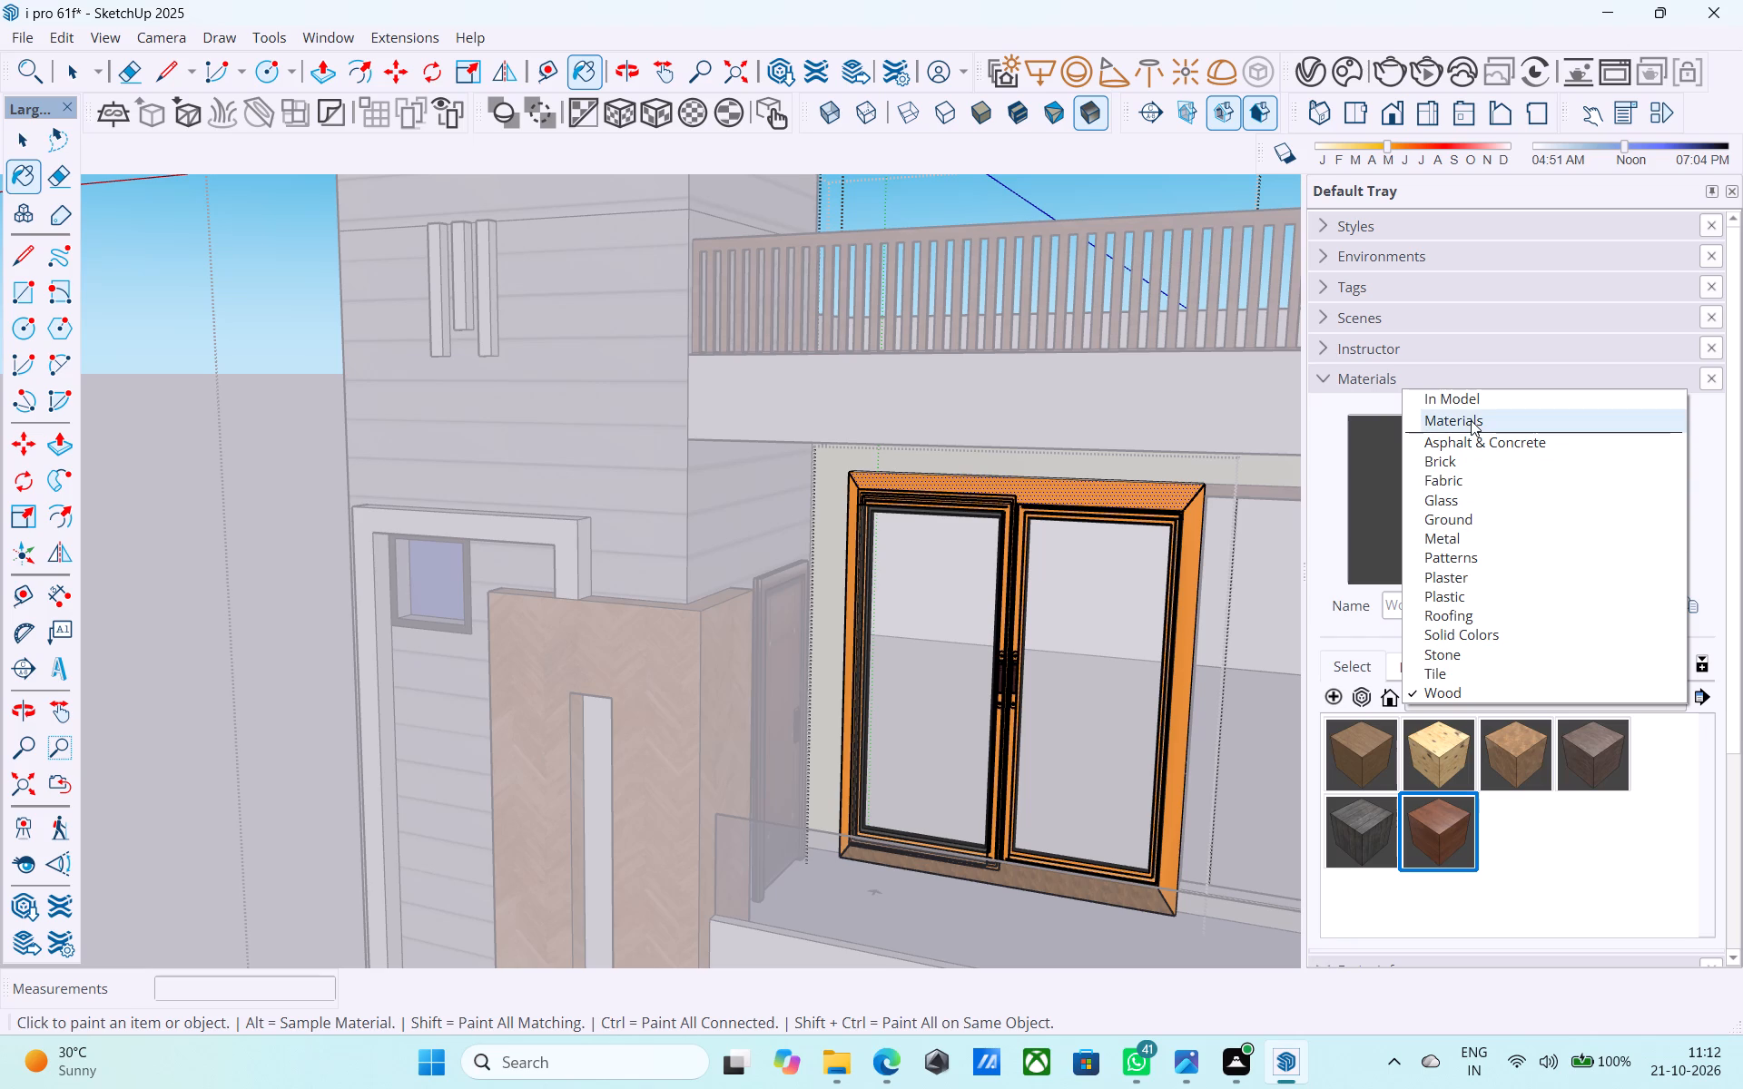
left_click_drag(1471, 419, 1466, 392)
scroll(1550, 812, "down", 7)
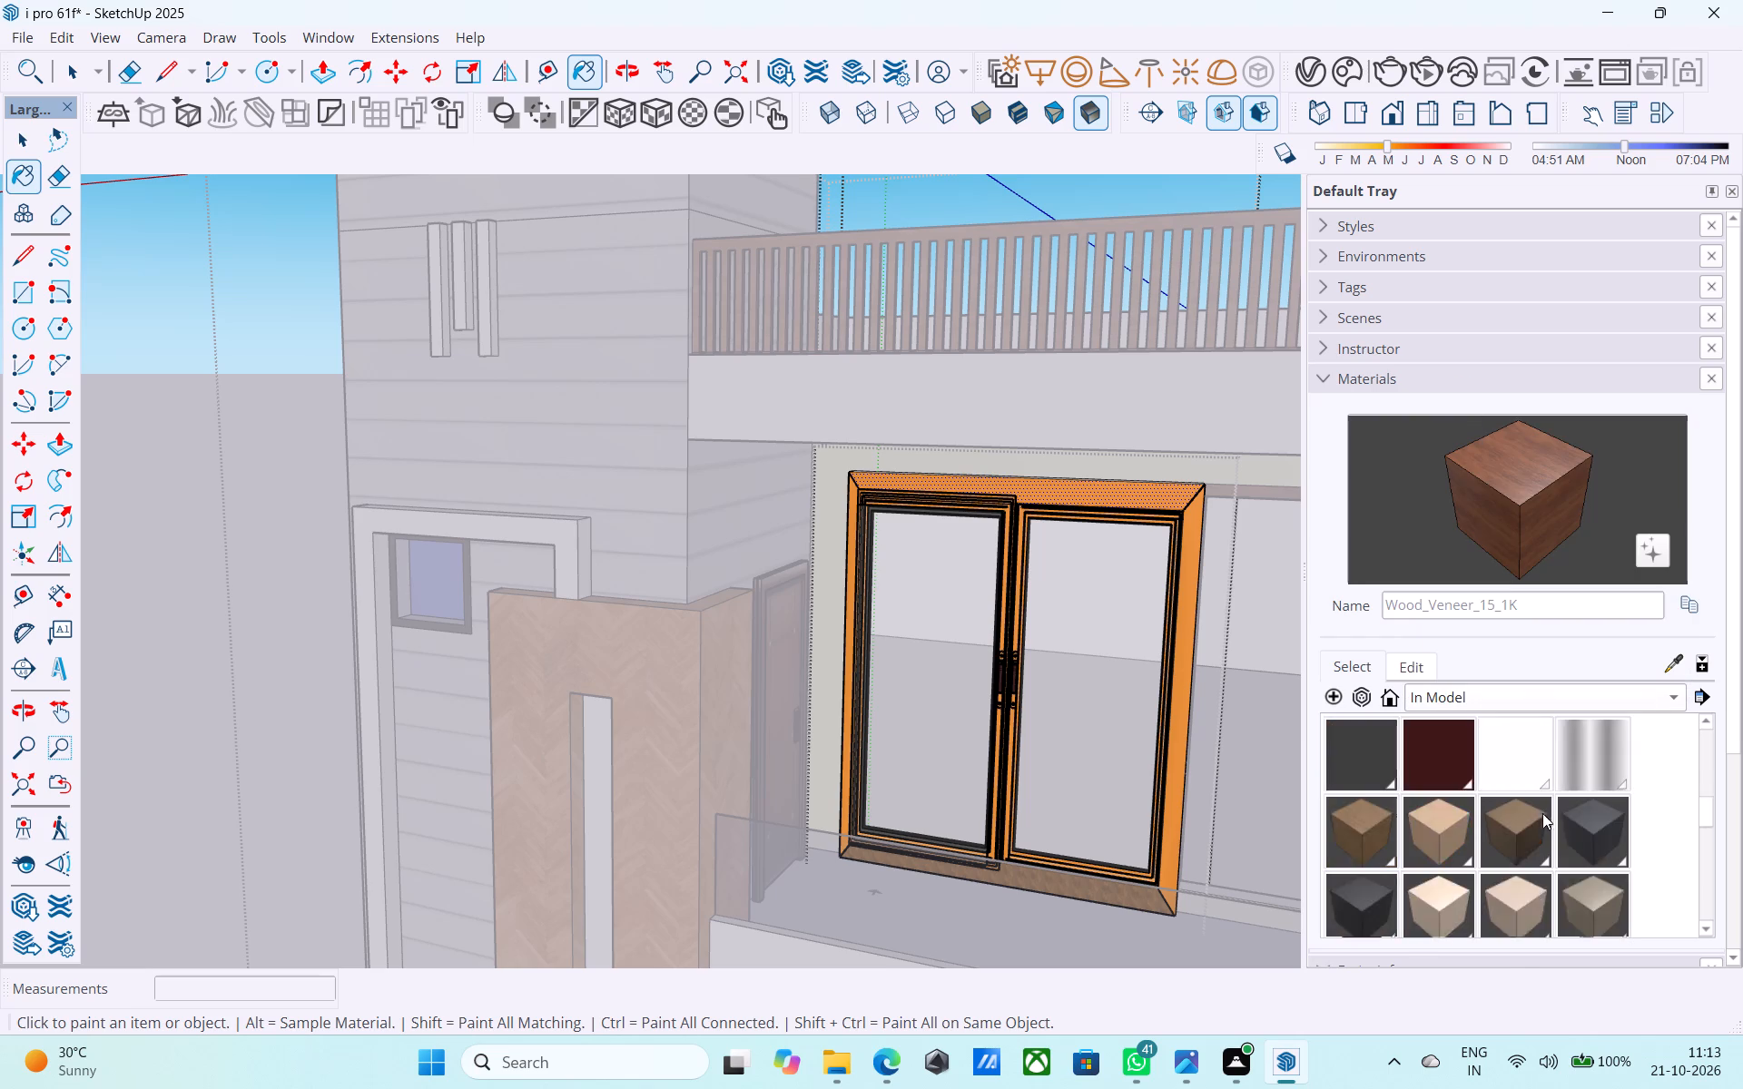
scroll(1542, 813, "down", 8)
scroll(1414, 807, "up", 6)
scroll(1411, 792, "down", 4)
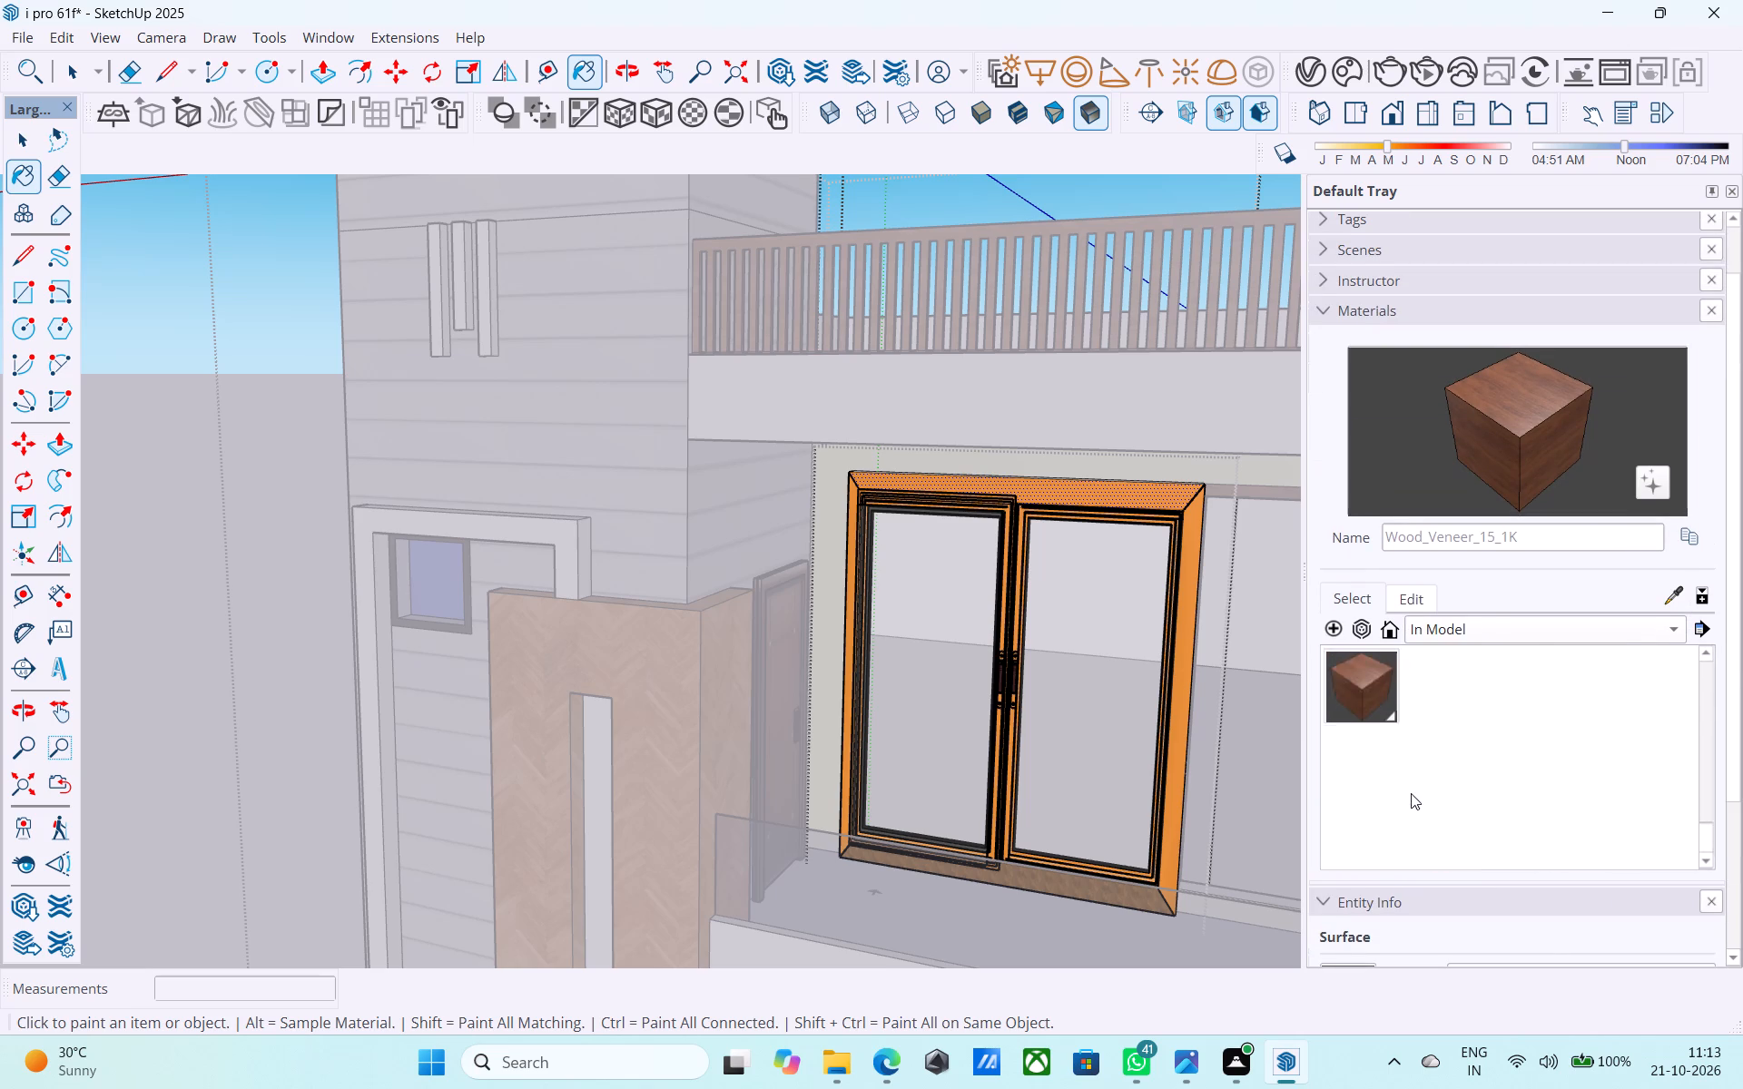
scroll(1412, 800, "up", 3)
left_click(1435, 839)
scroll(1066, 561, "up", 10)
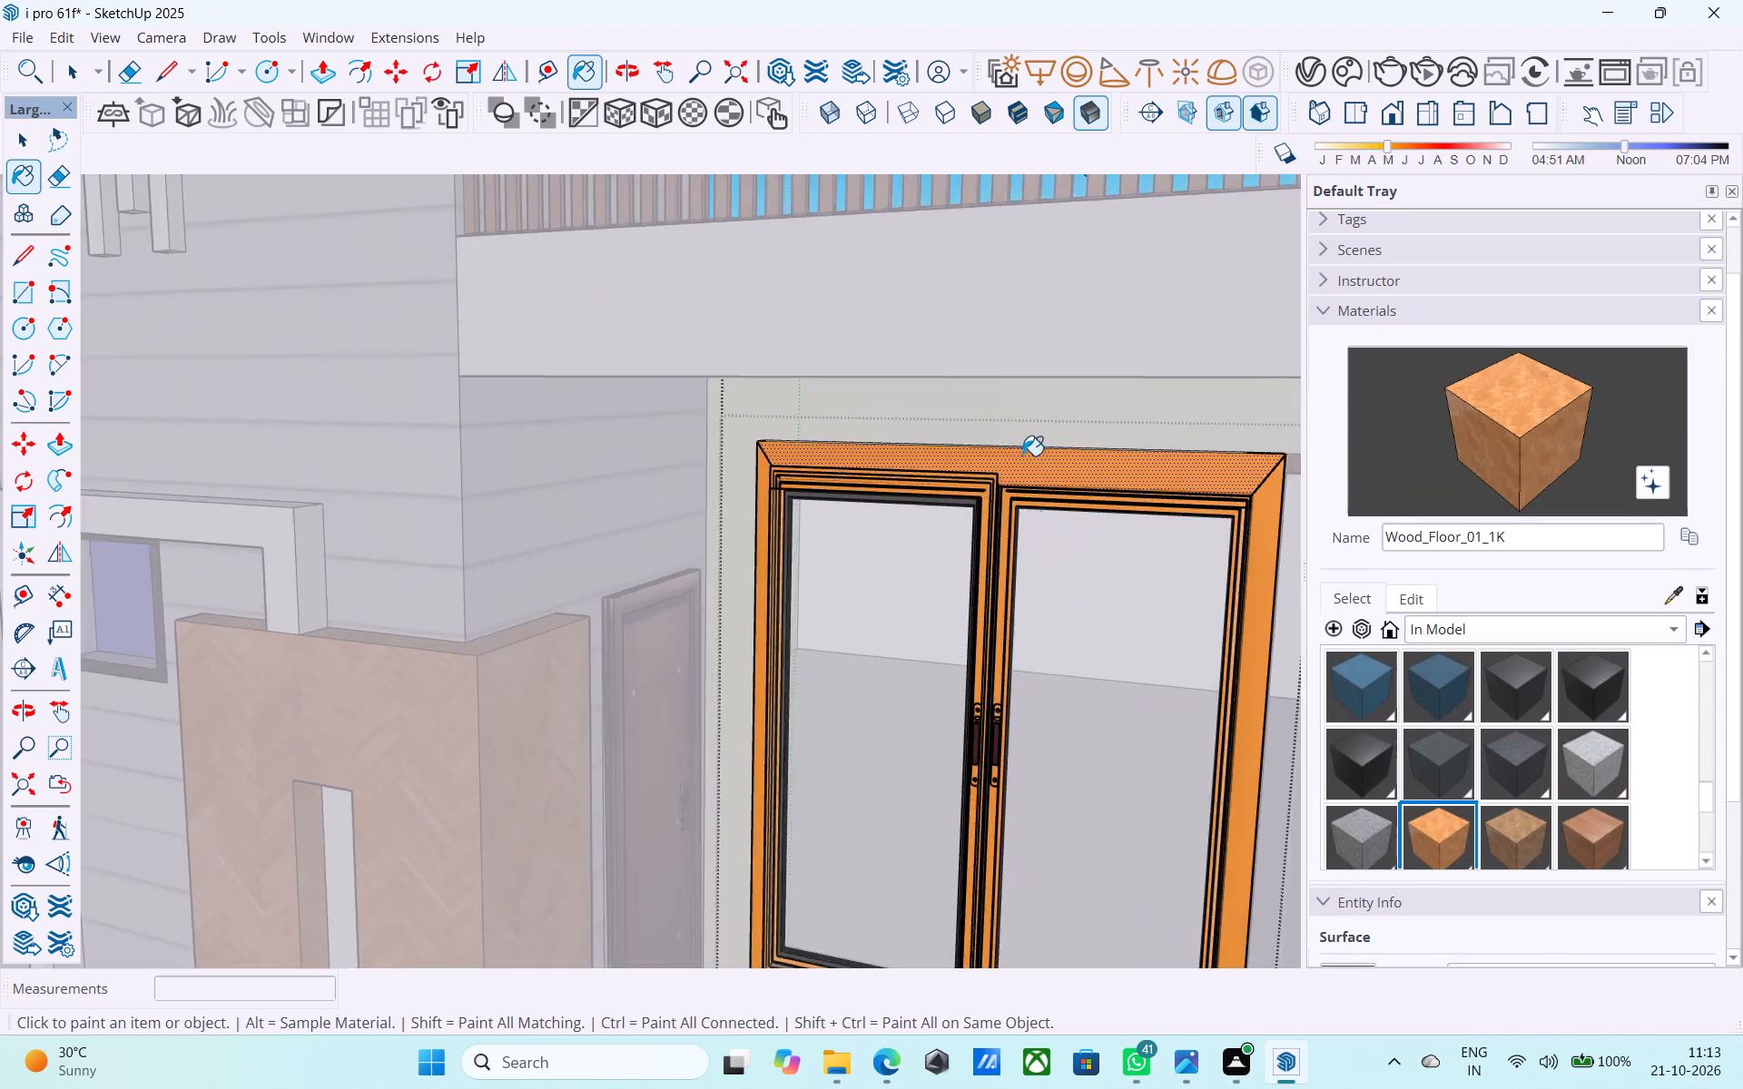
scroll(1022, 456, "up", 8)
left_click(1011, 460)
left_click(953, 550)
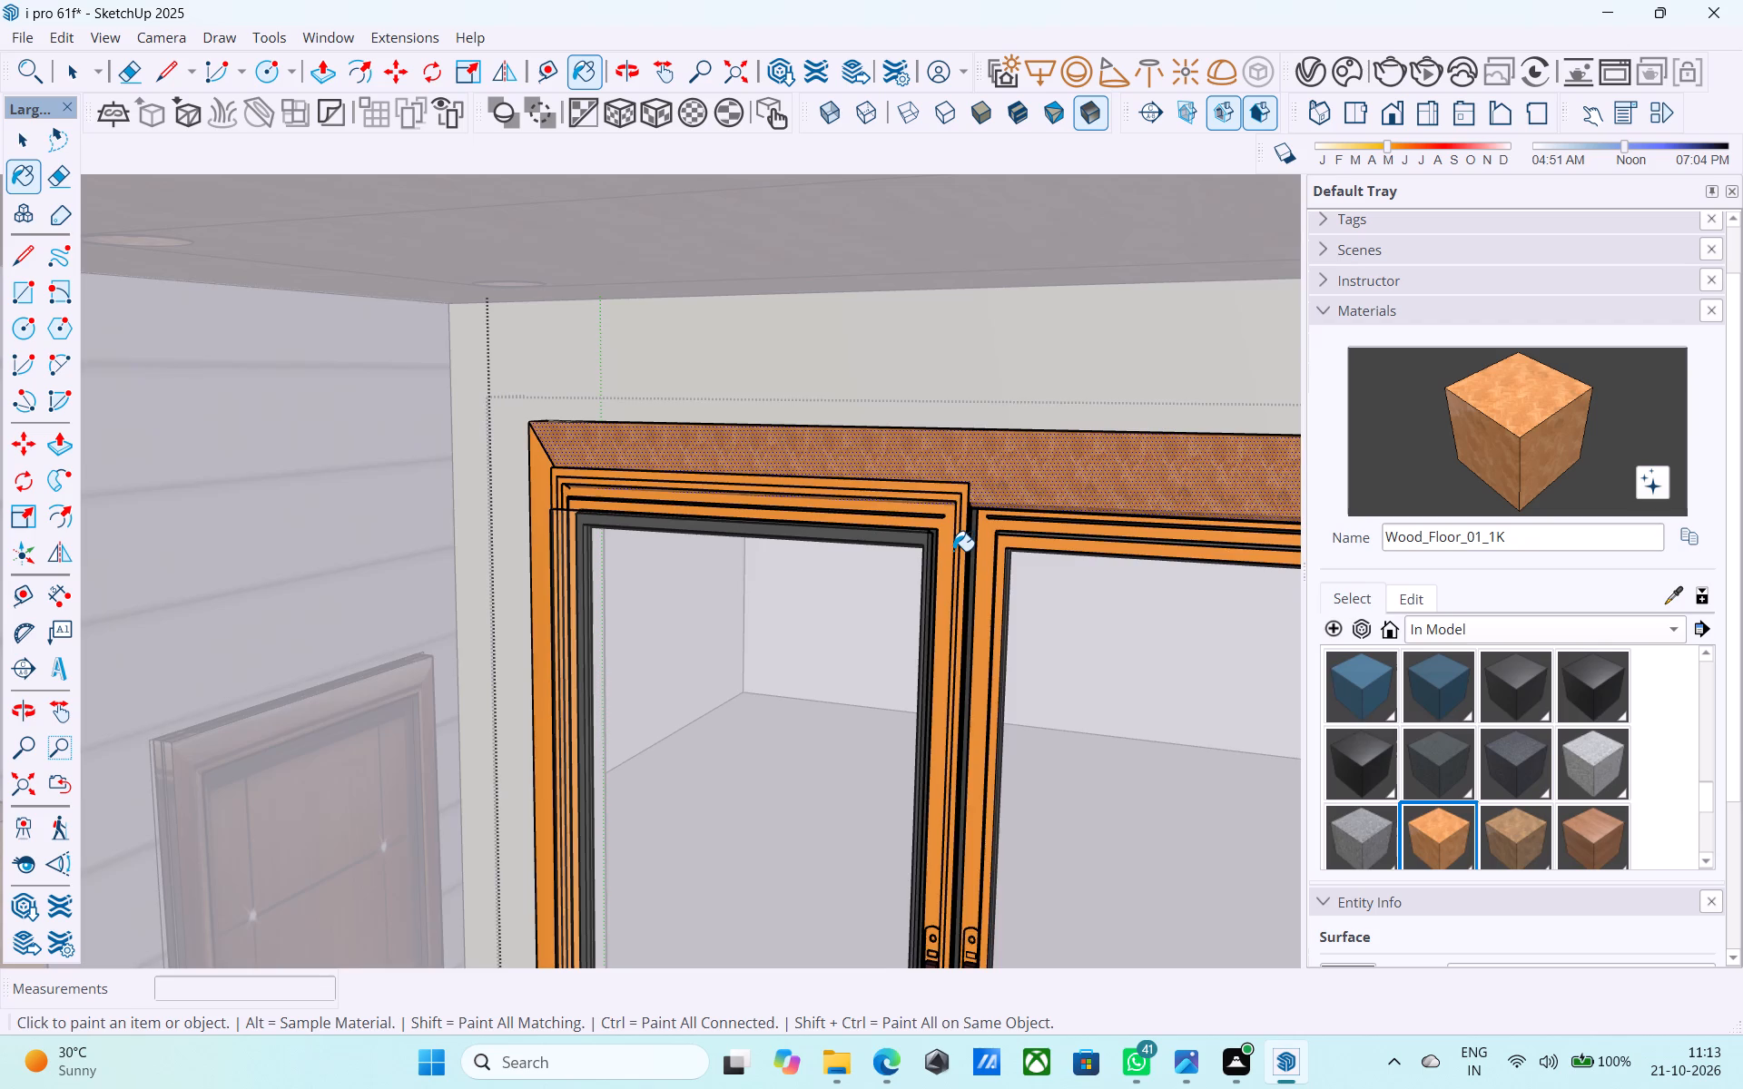
scroll(953, 551, "up", 3)
left_click(945, 548)
left_click(990, 574)
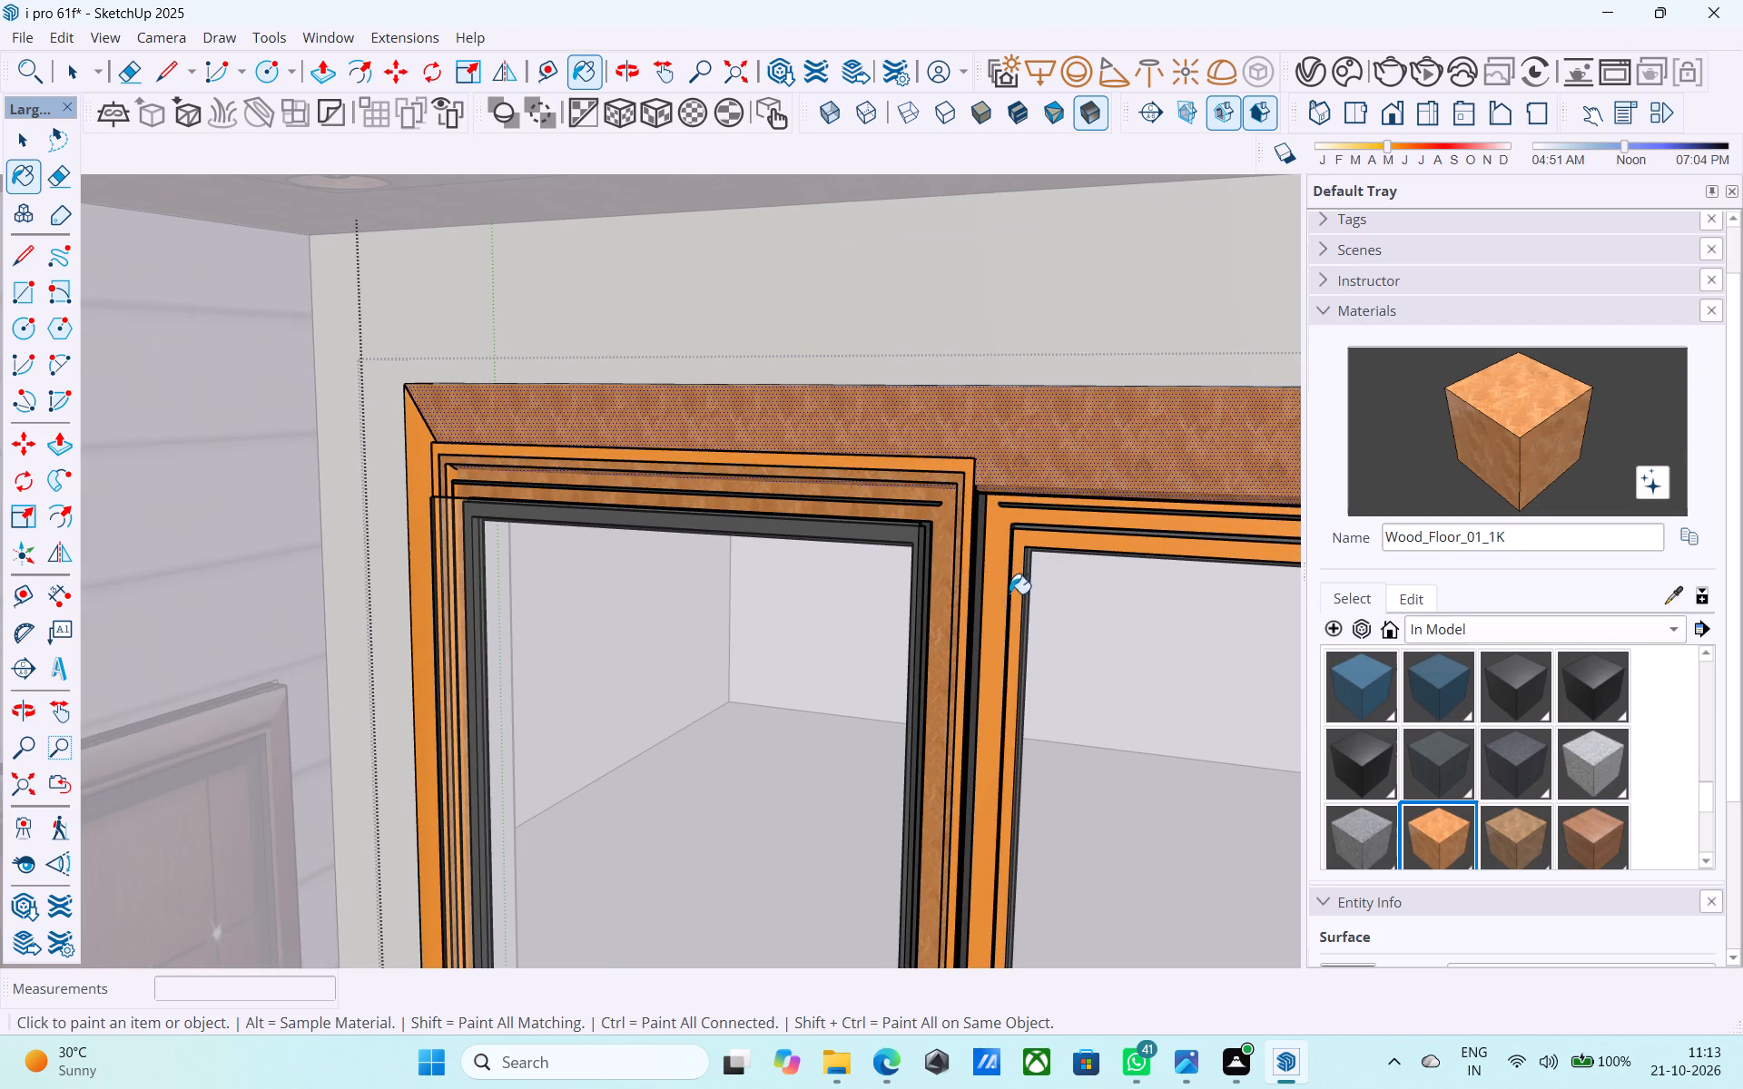
left_click(1019, 601)
left_click(959, 463)
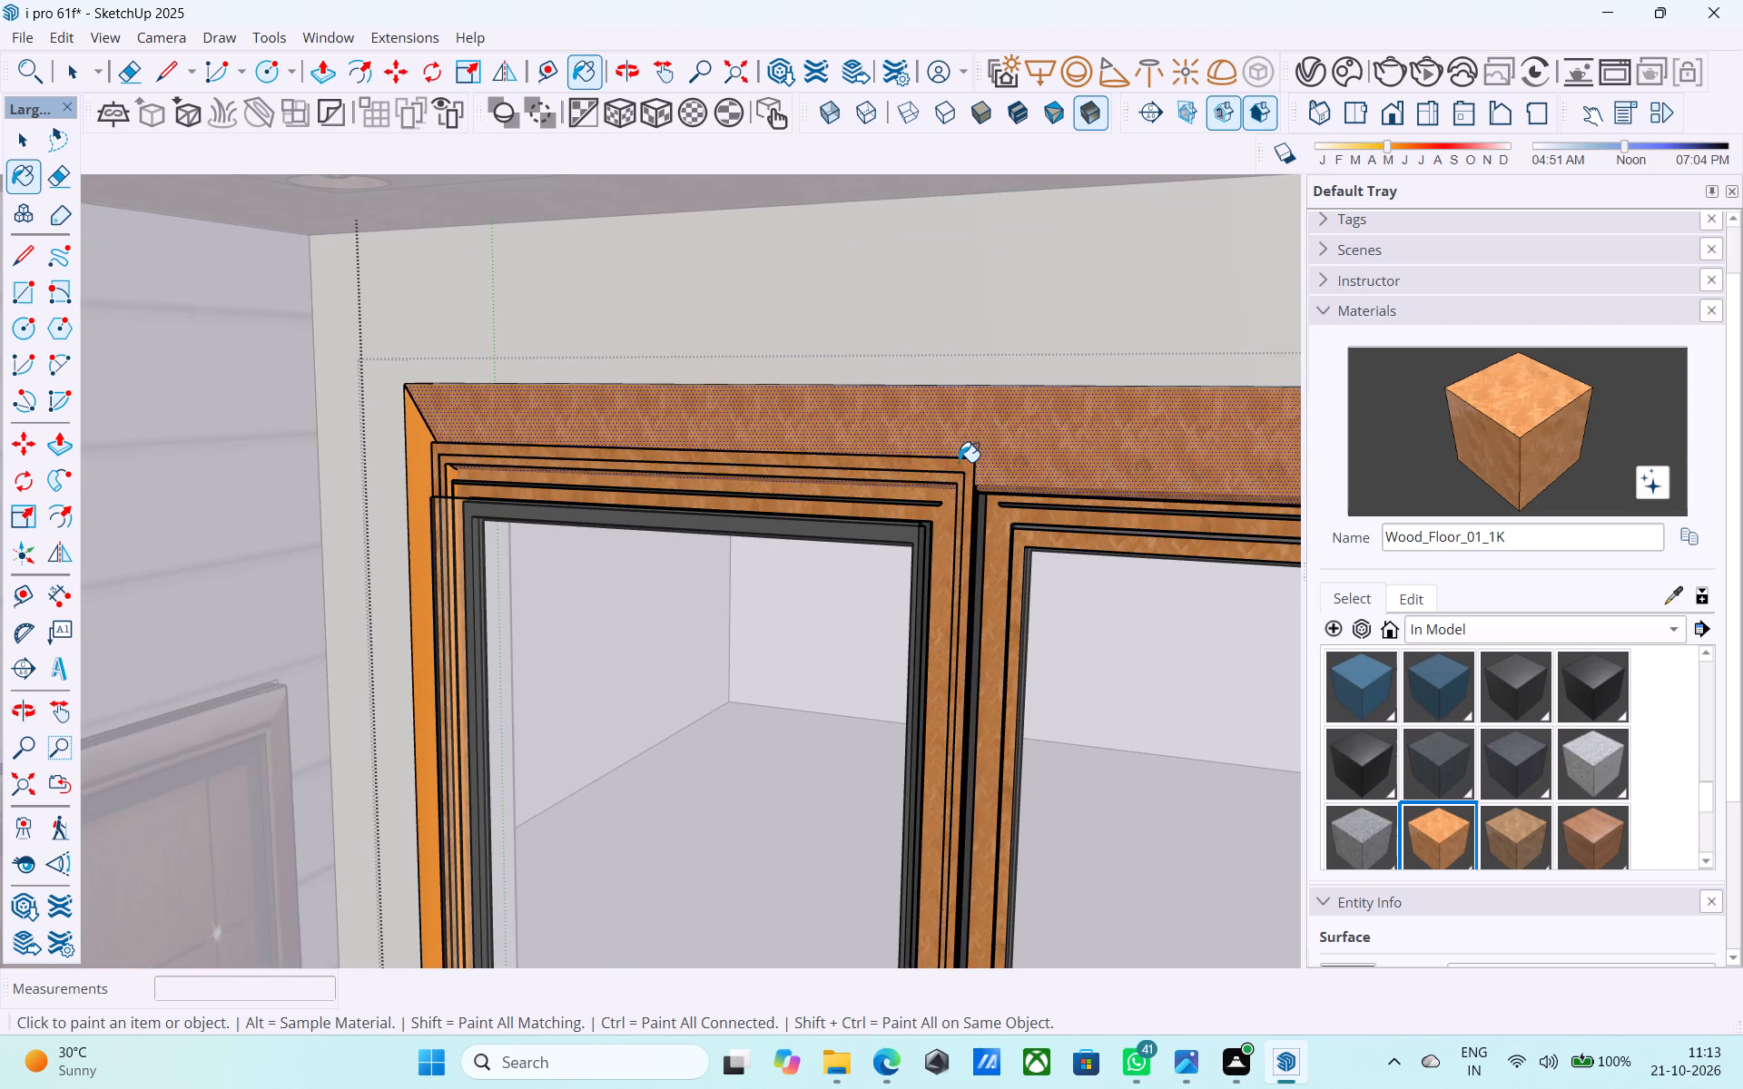
Paint the outer frame's left, right and bottom members with Wood_Floor_01_1K.
left_click(428, 458)
scroll(502, 522, "down", 5)
scroll(532, 556, "up", 2)
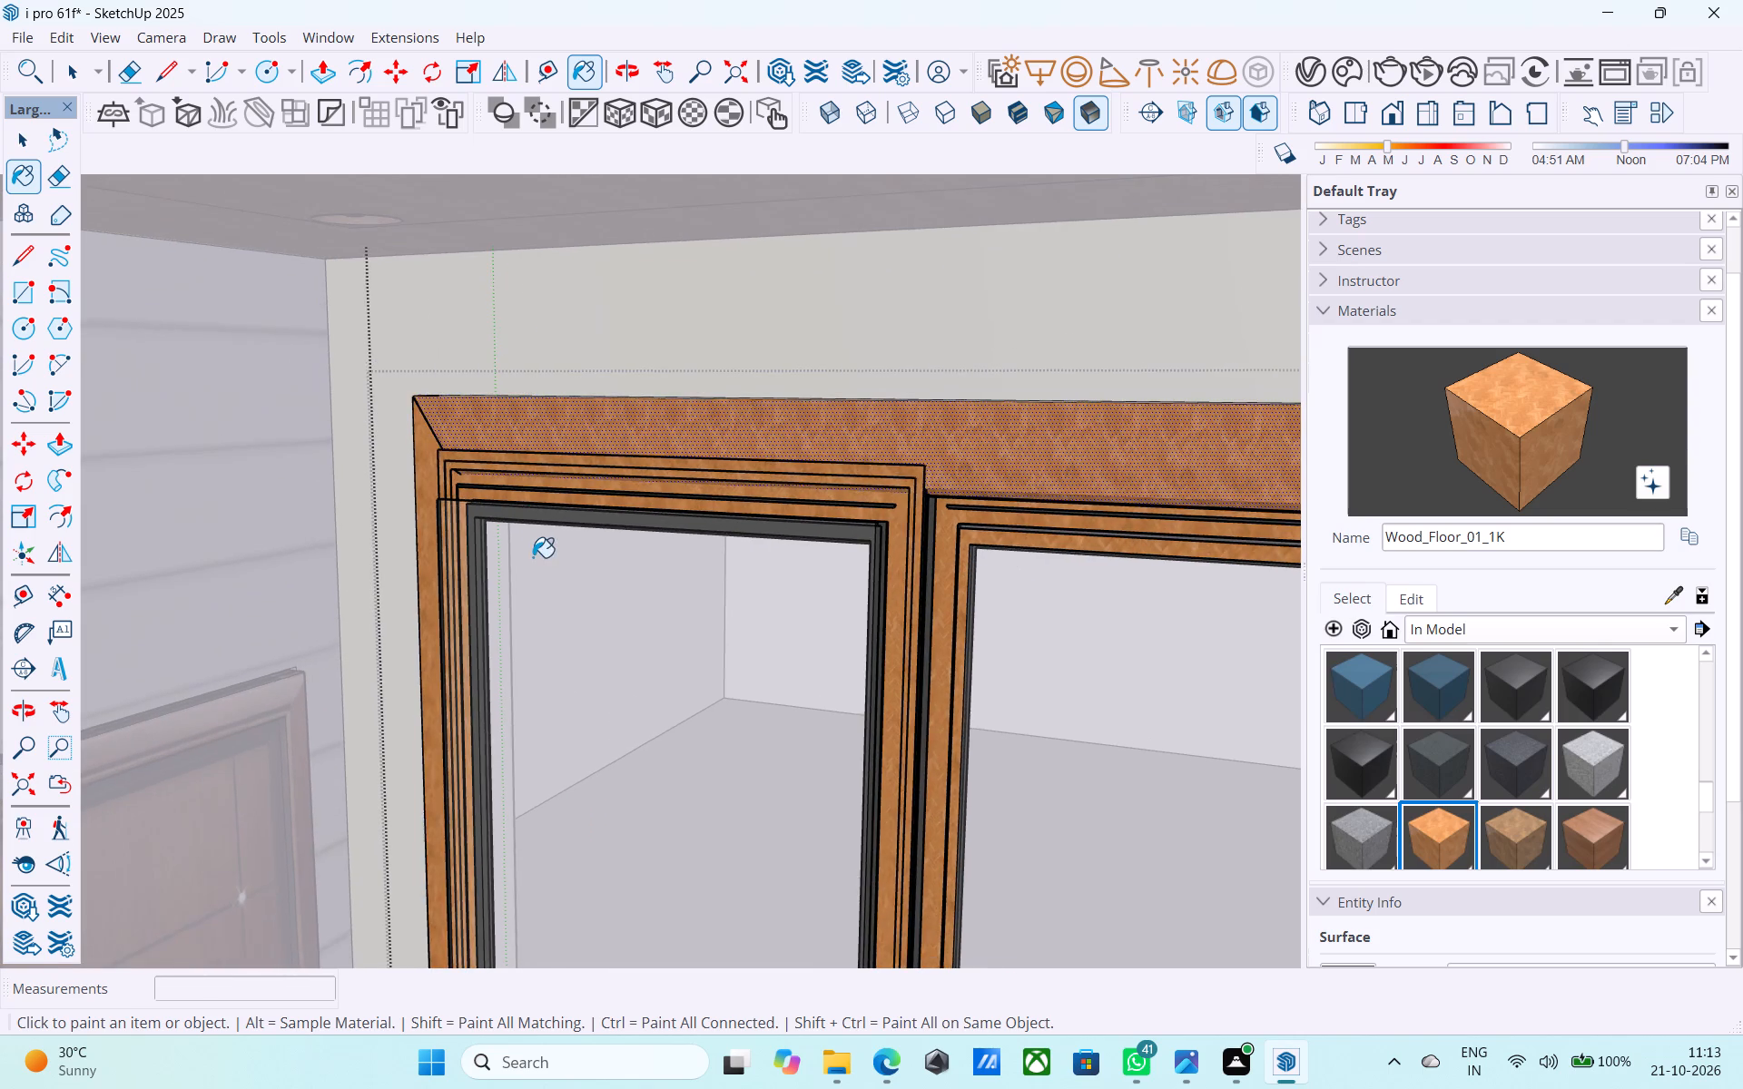
scroll(533, 557, "up", 3)
scroll(530, 554, "down", 14)
scroll(536, 562, "up", 2)
scroll(537, 564, "down", 2)
left_click(1127, 656)
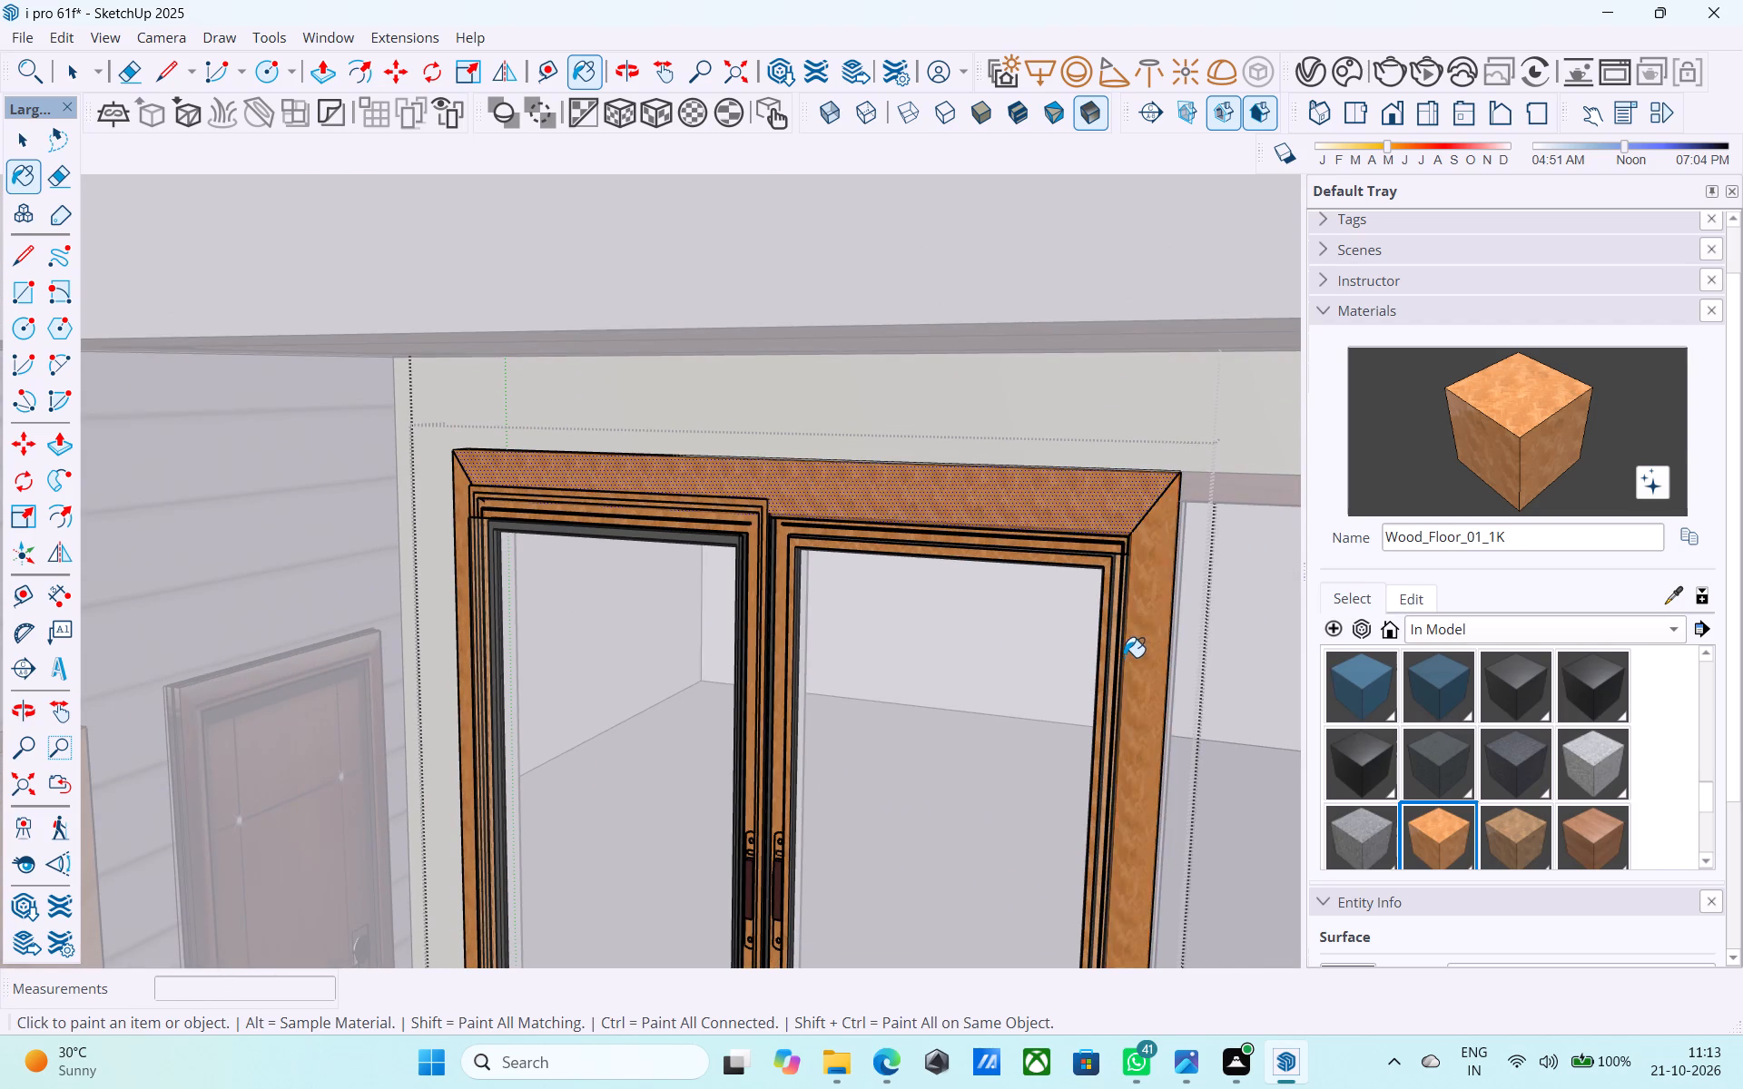
scroll(1124, 657, "down", 6)
scroll(1029, 541, "down", 9)
middle_click_drag(1010, 940, 1029, 979)
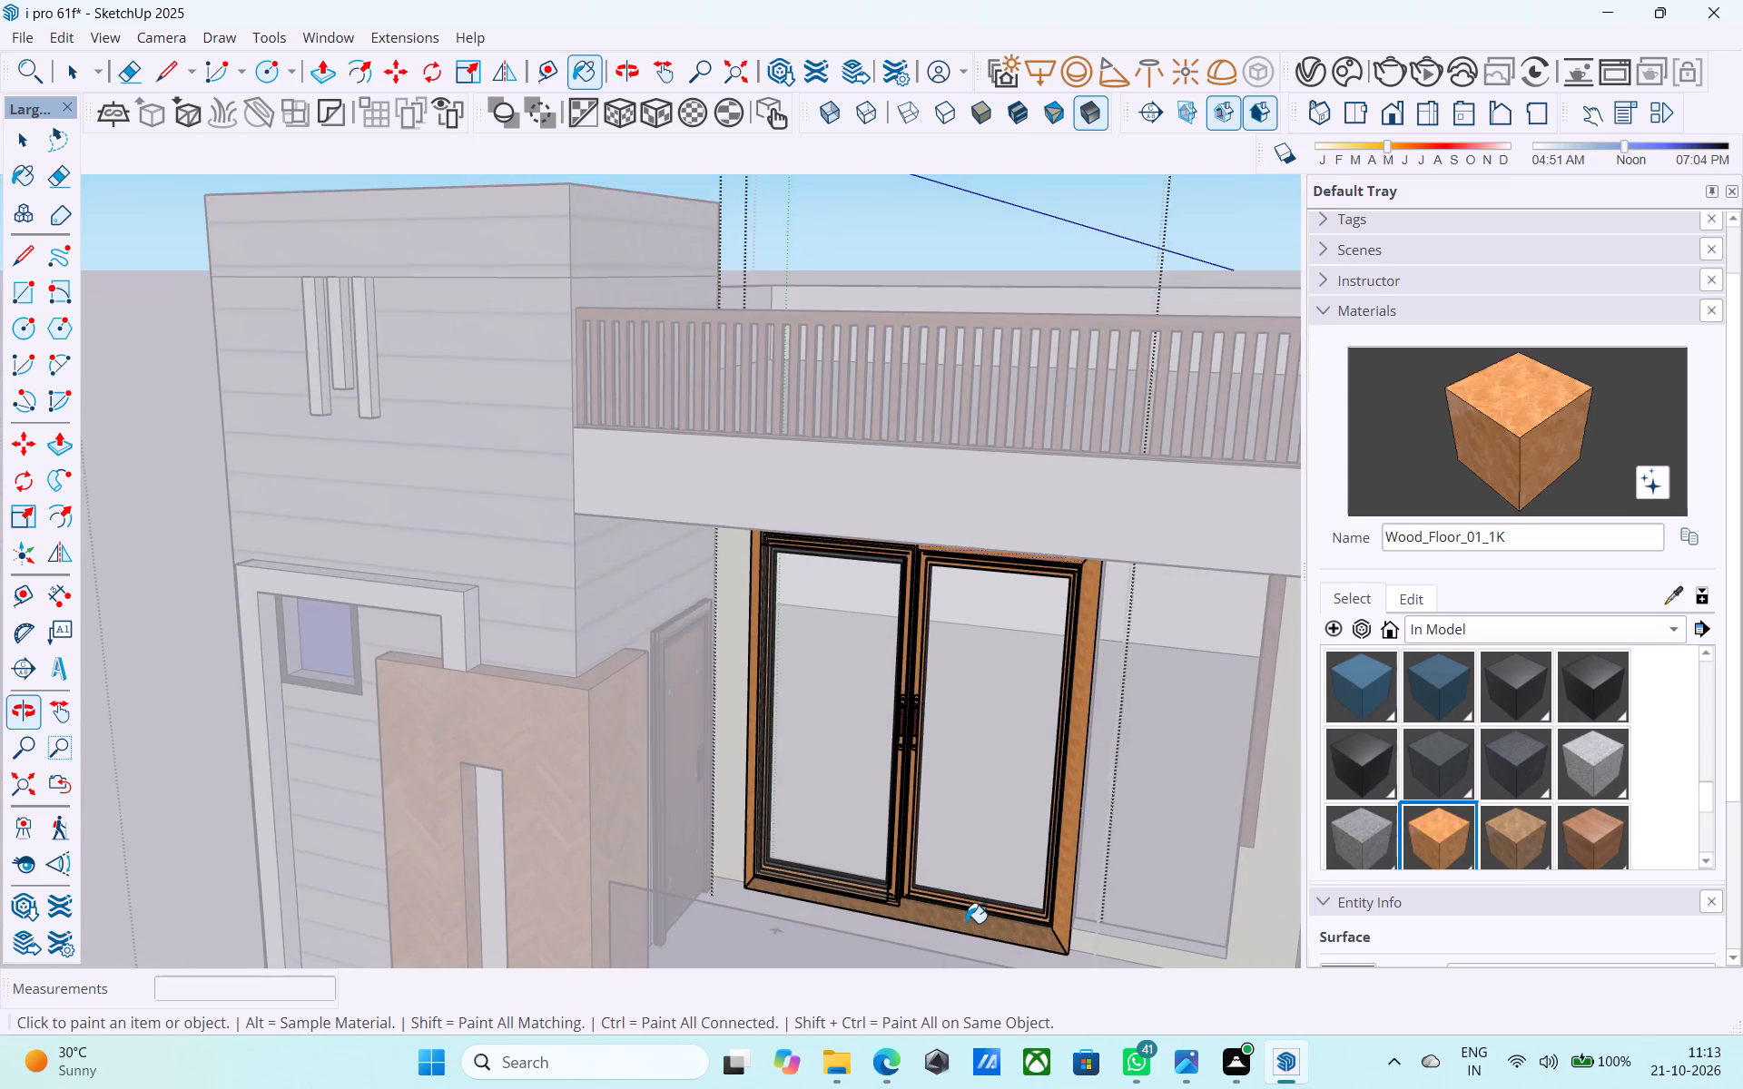
scroll(966, 923, "down", 6)
scroll(966, 924, "up", 6)
left_click(960, 927)
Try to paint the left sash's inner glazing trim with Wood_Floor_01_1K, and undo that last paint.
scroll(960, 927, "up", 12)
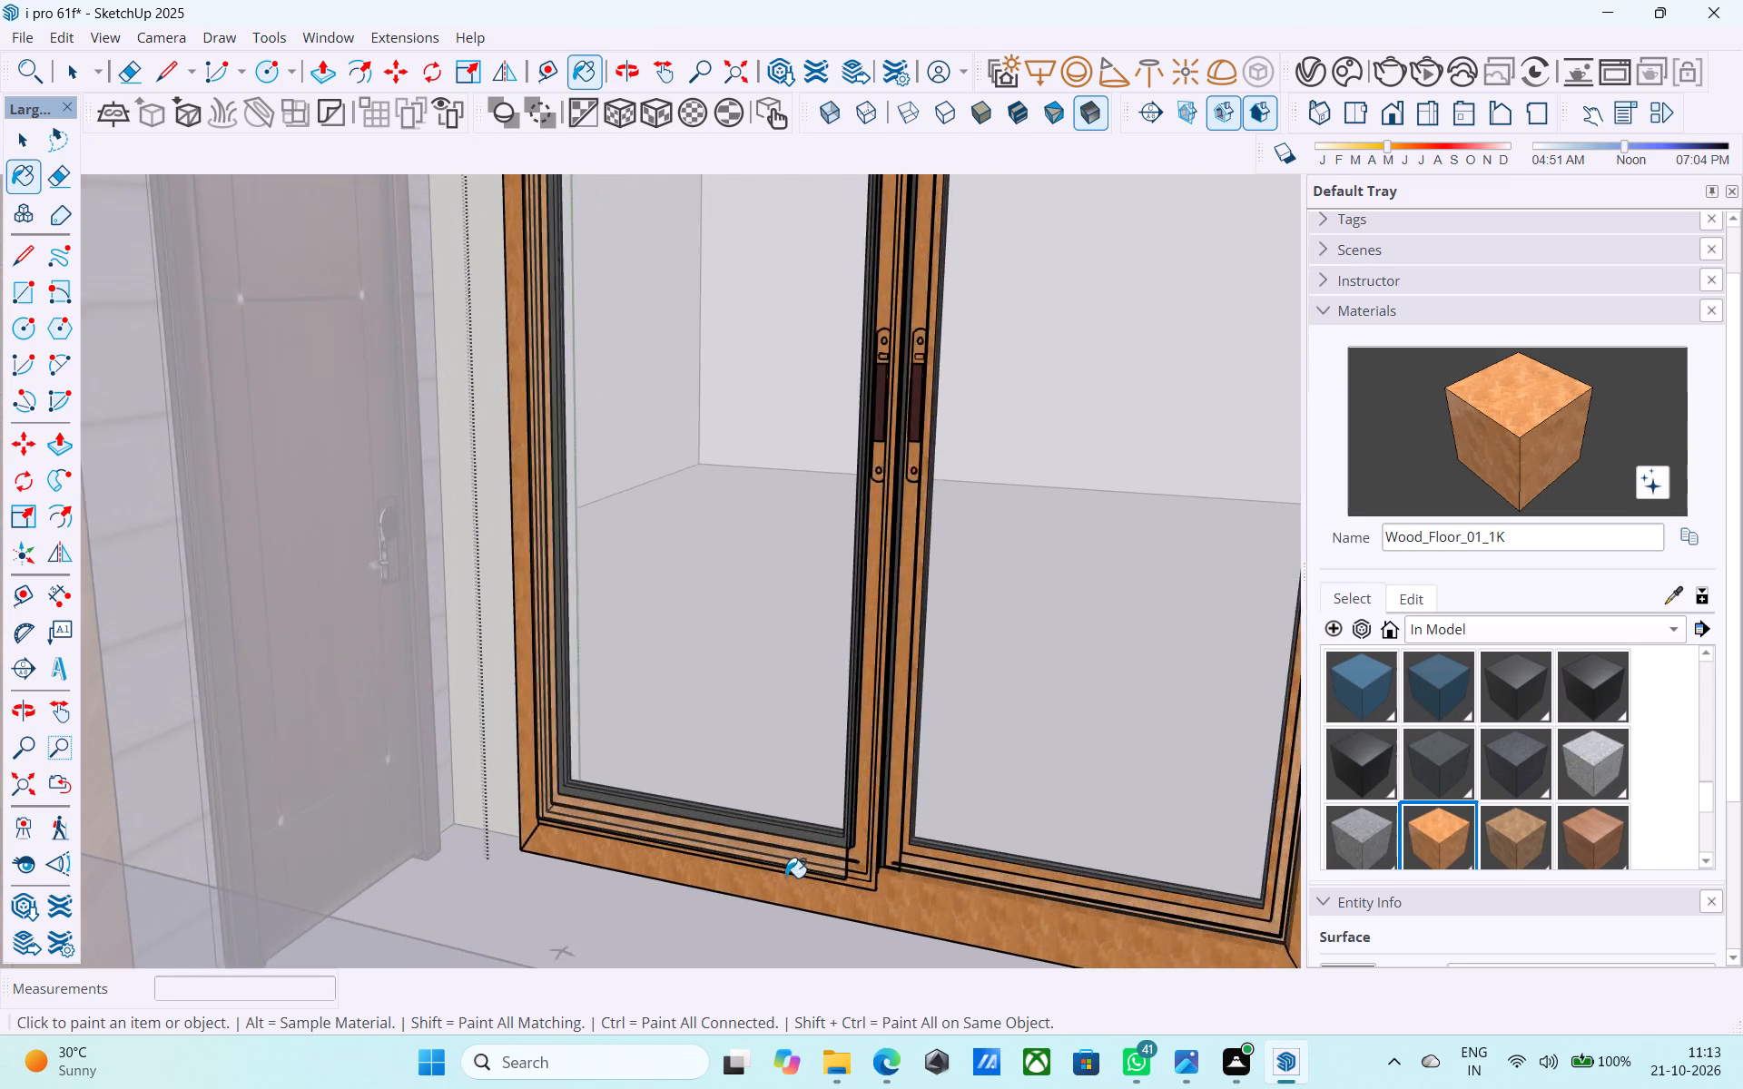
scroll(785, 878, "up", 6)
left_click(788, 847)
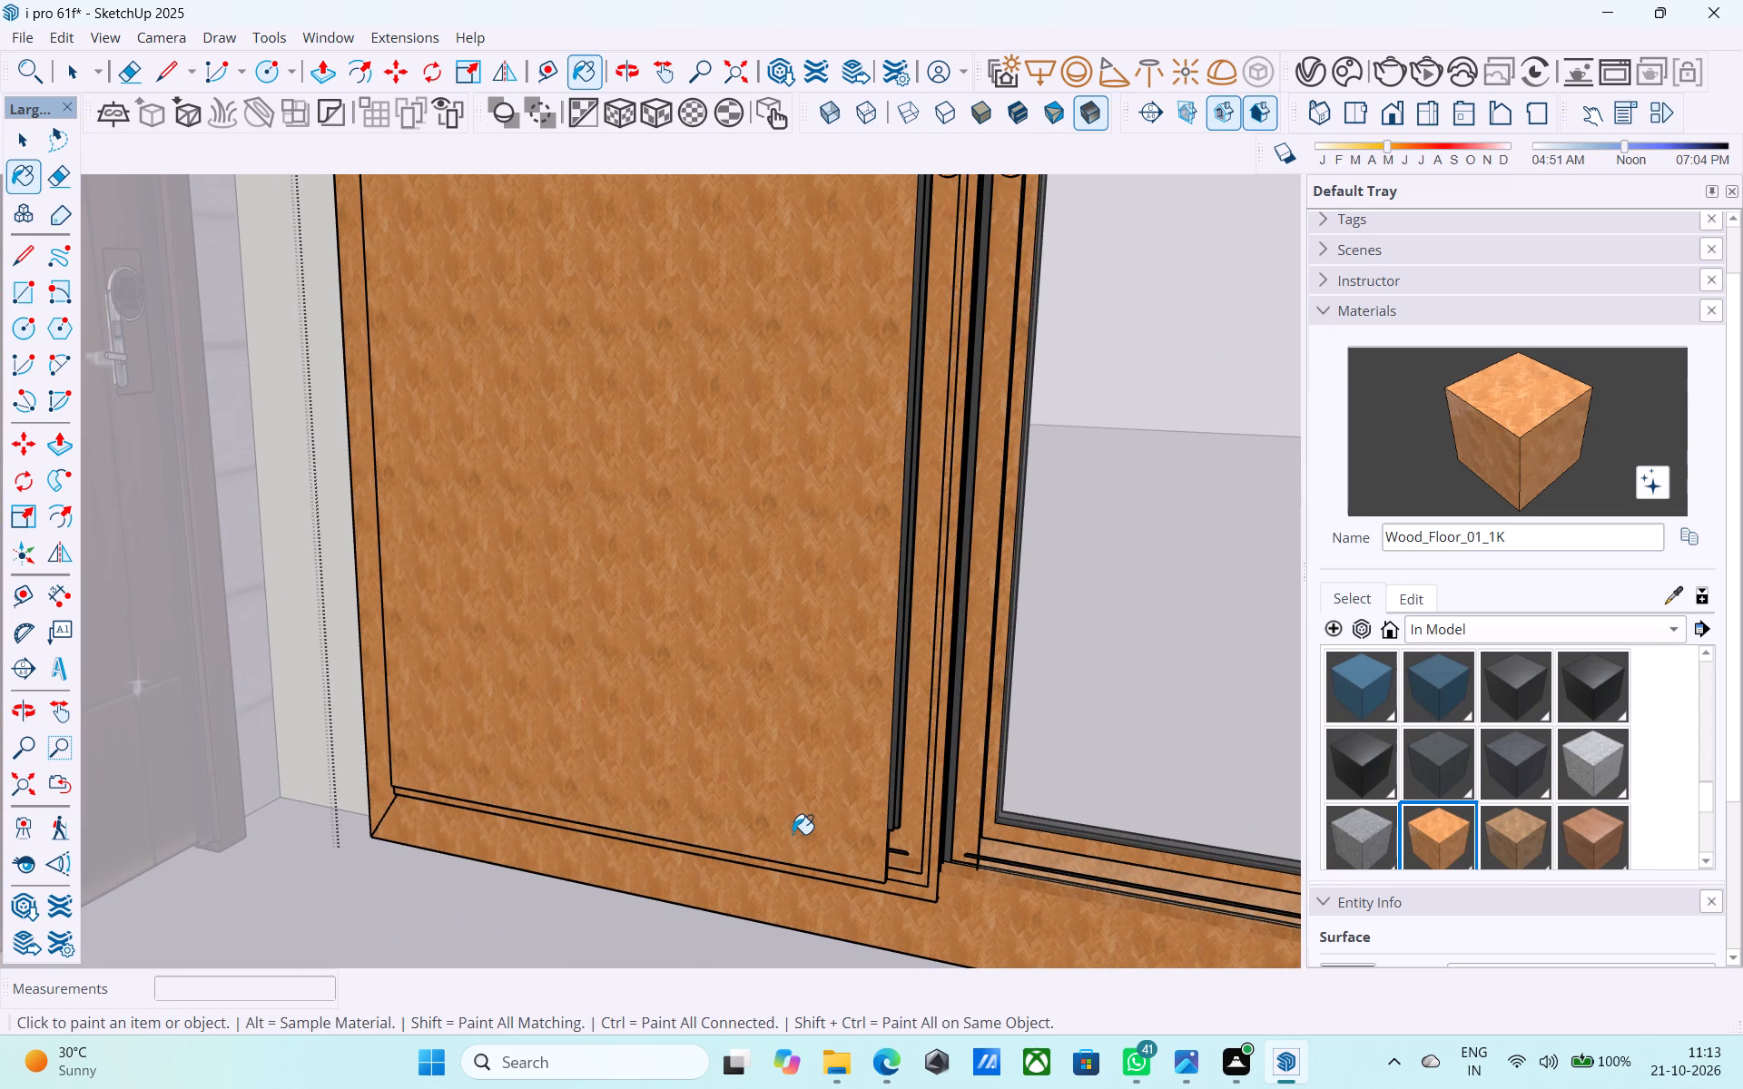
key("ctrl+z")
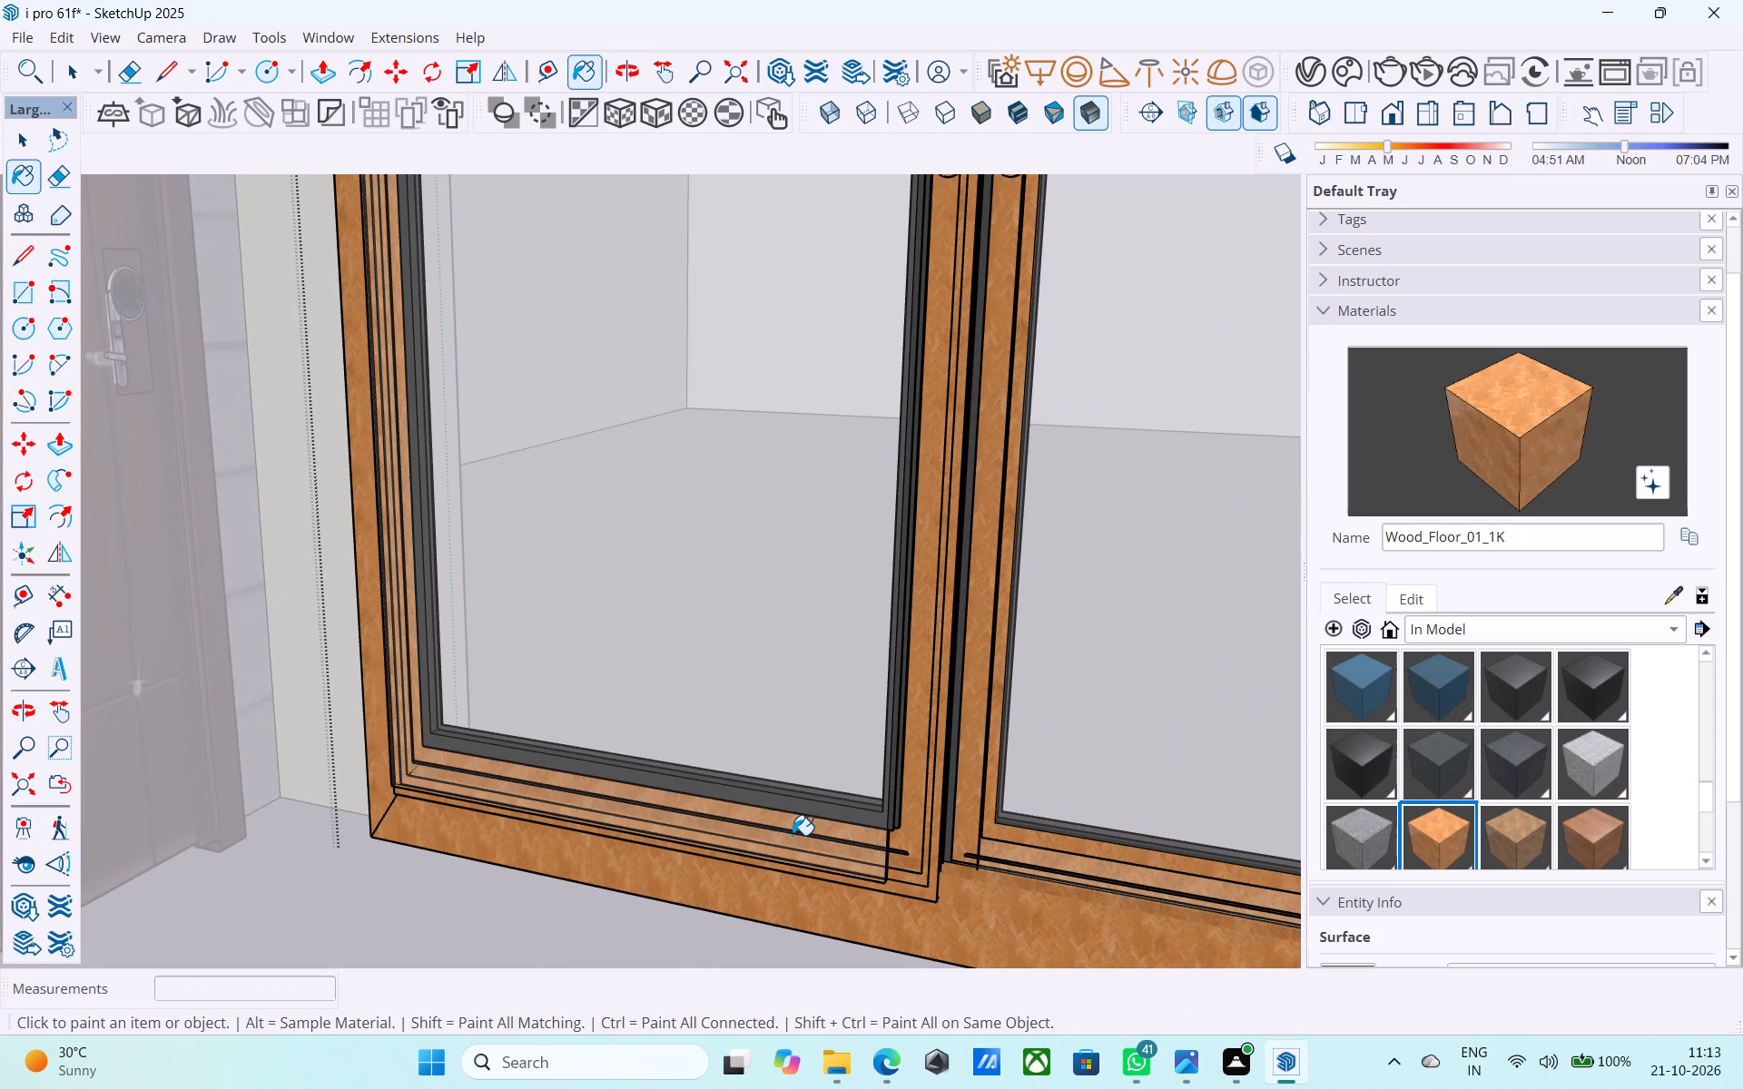
Leave the window's nested editing and examine the repainted frames against the whole front elevation.
scroll(795, 823, "down", 5)
middle_click_drag(785, 828, 765, 827)
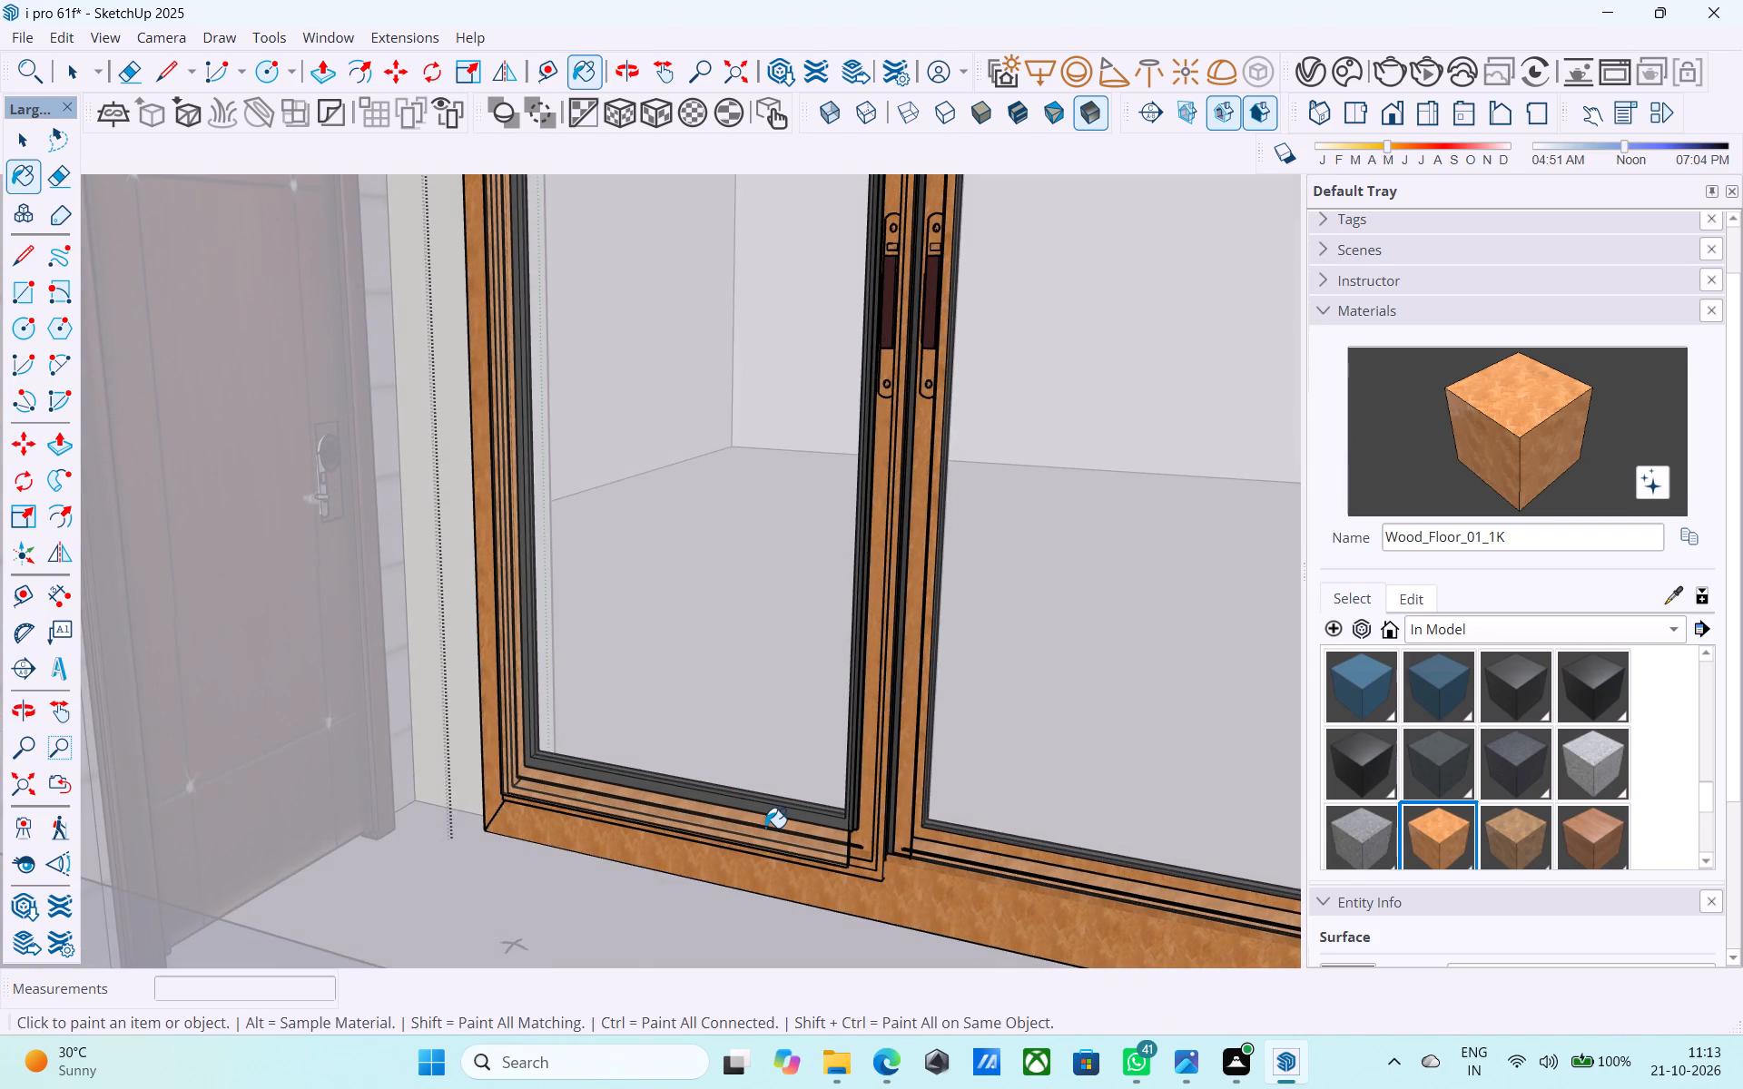
scroll(807, 889, "down", 2)
middle_click_drag(803, 889, 703, 867)
scroll(721, 867, "down", 4)
middle_click_drag(734, 866, 876, 850)
scroll(801, 870, "down", 4)
middle_click_drag(922, 858, 981, 877)
scroll(770, 803, "down", 5)
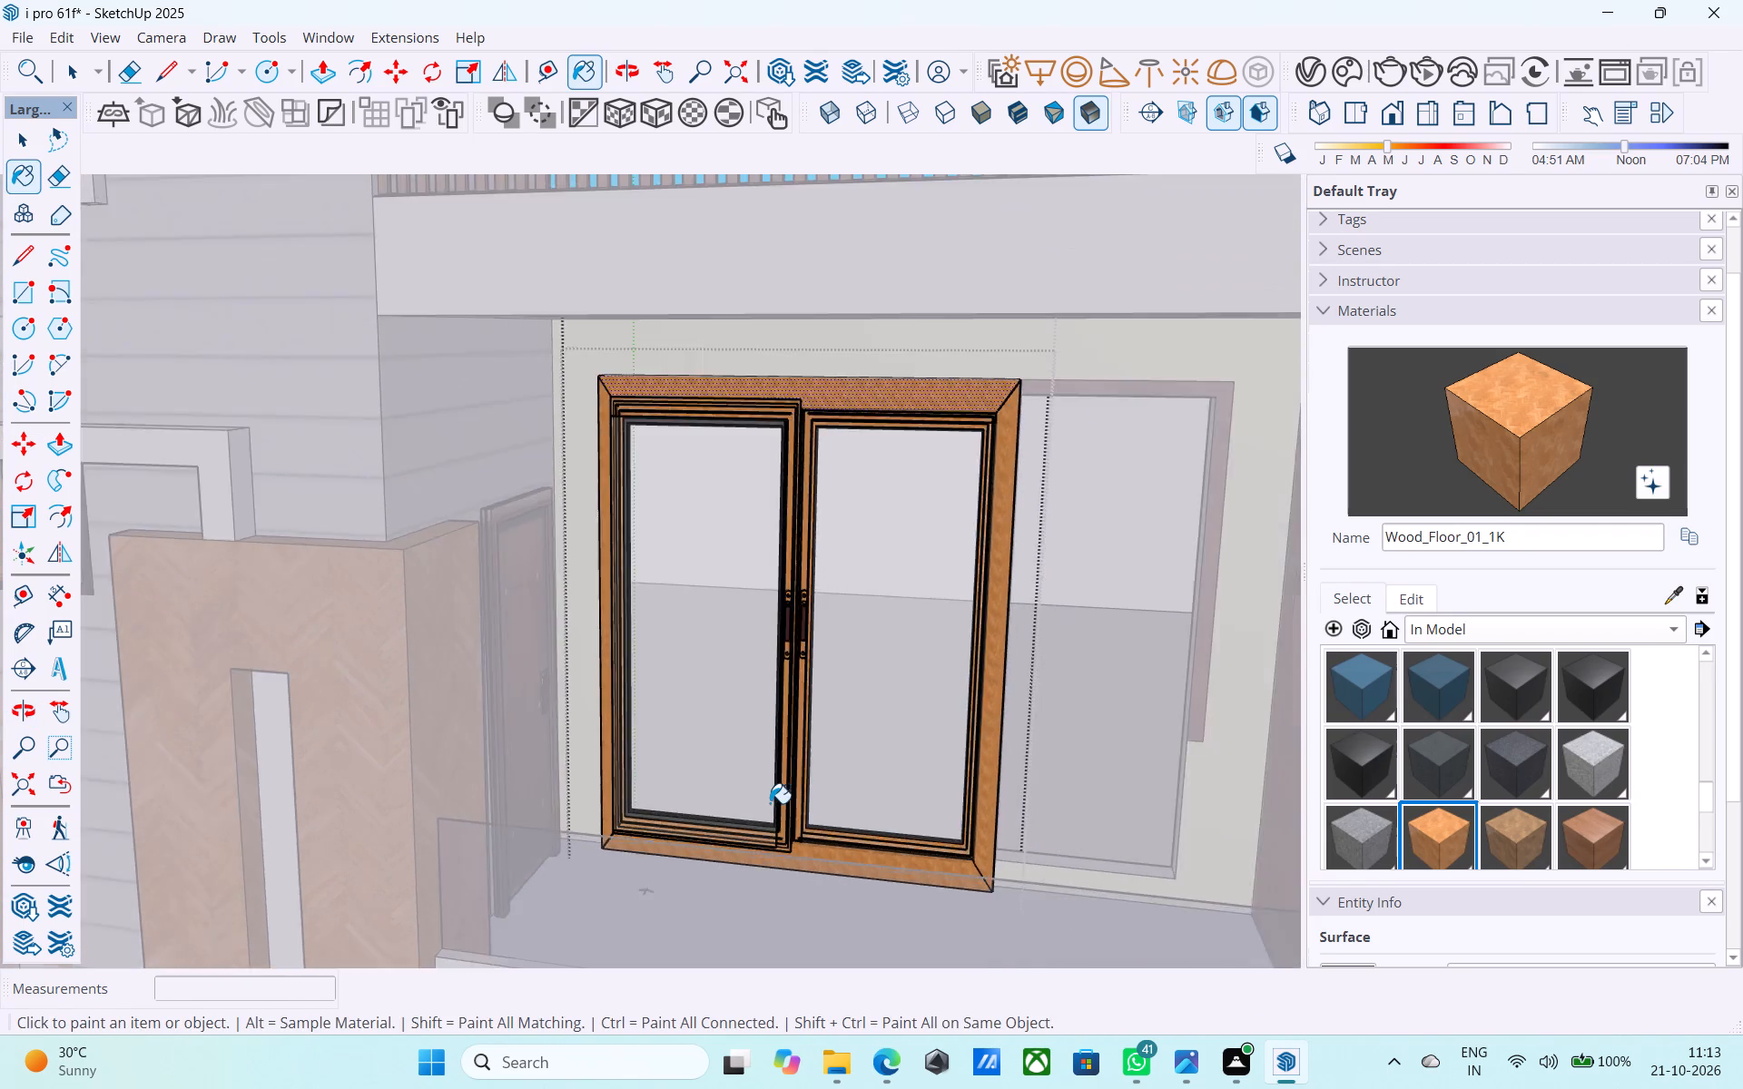
scroll(770, 803, "down", 16)
key("space")
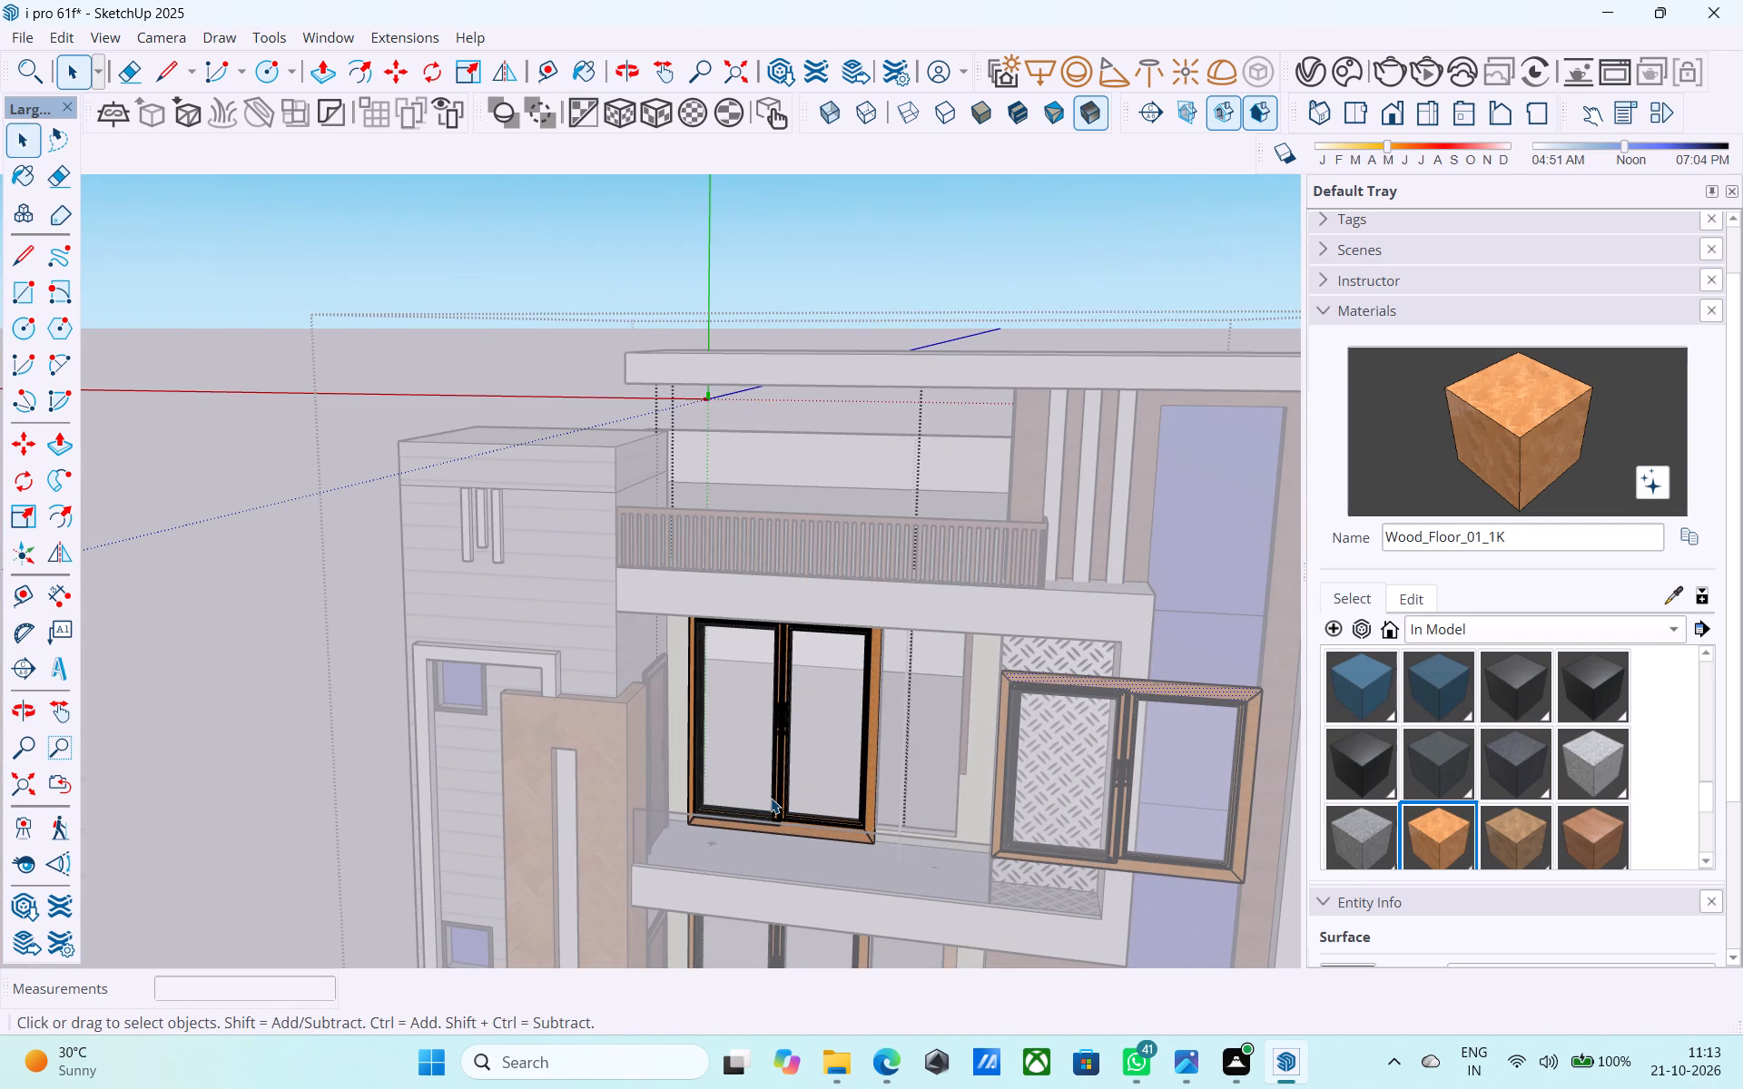
scroll(771, 798, "down", 12)
left_click(960, 442)
middle_click_drag(860, 726, 887, 640)
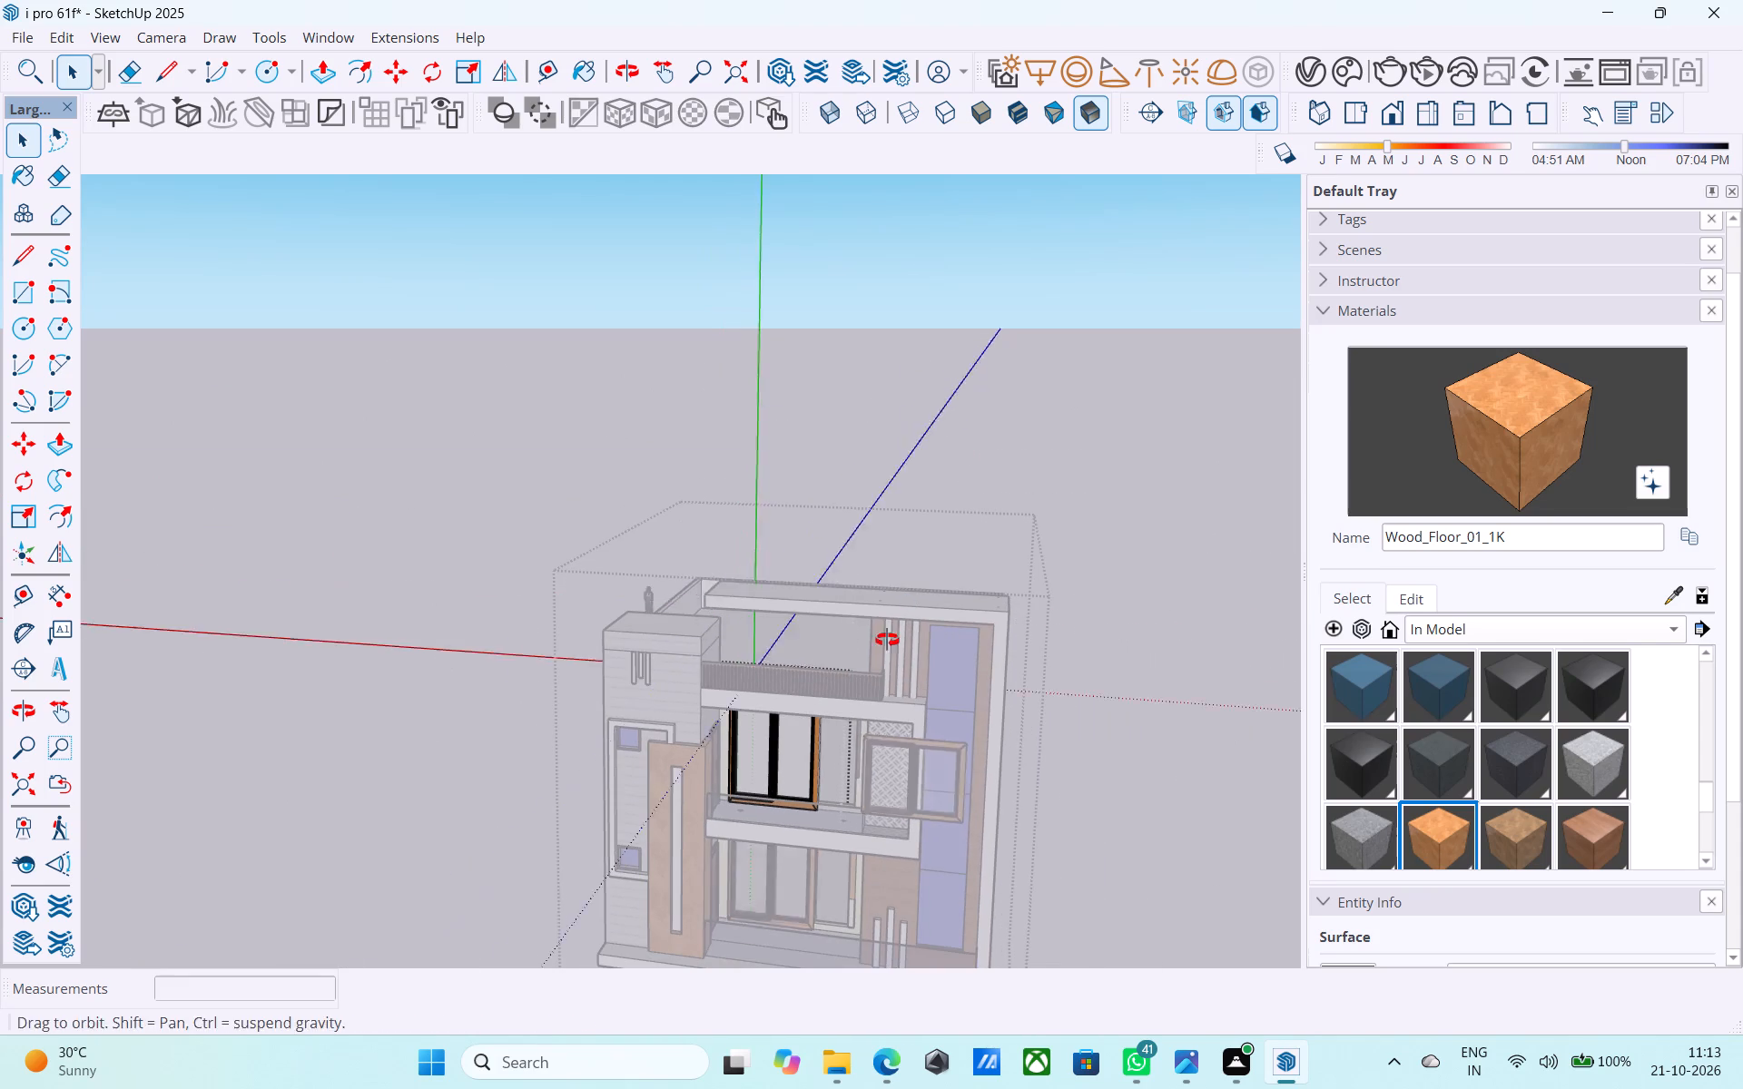
middle_click_drag(887, 640, 889, 621)
left_click(1138, 770)
middle_click(1128, 771)
left_click(1128, 772)
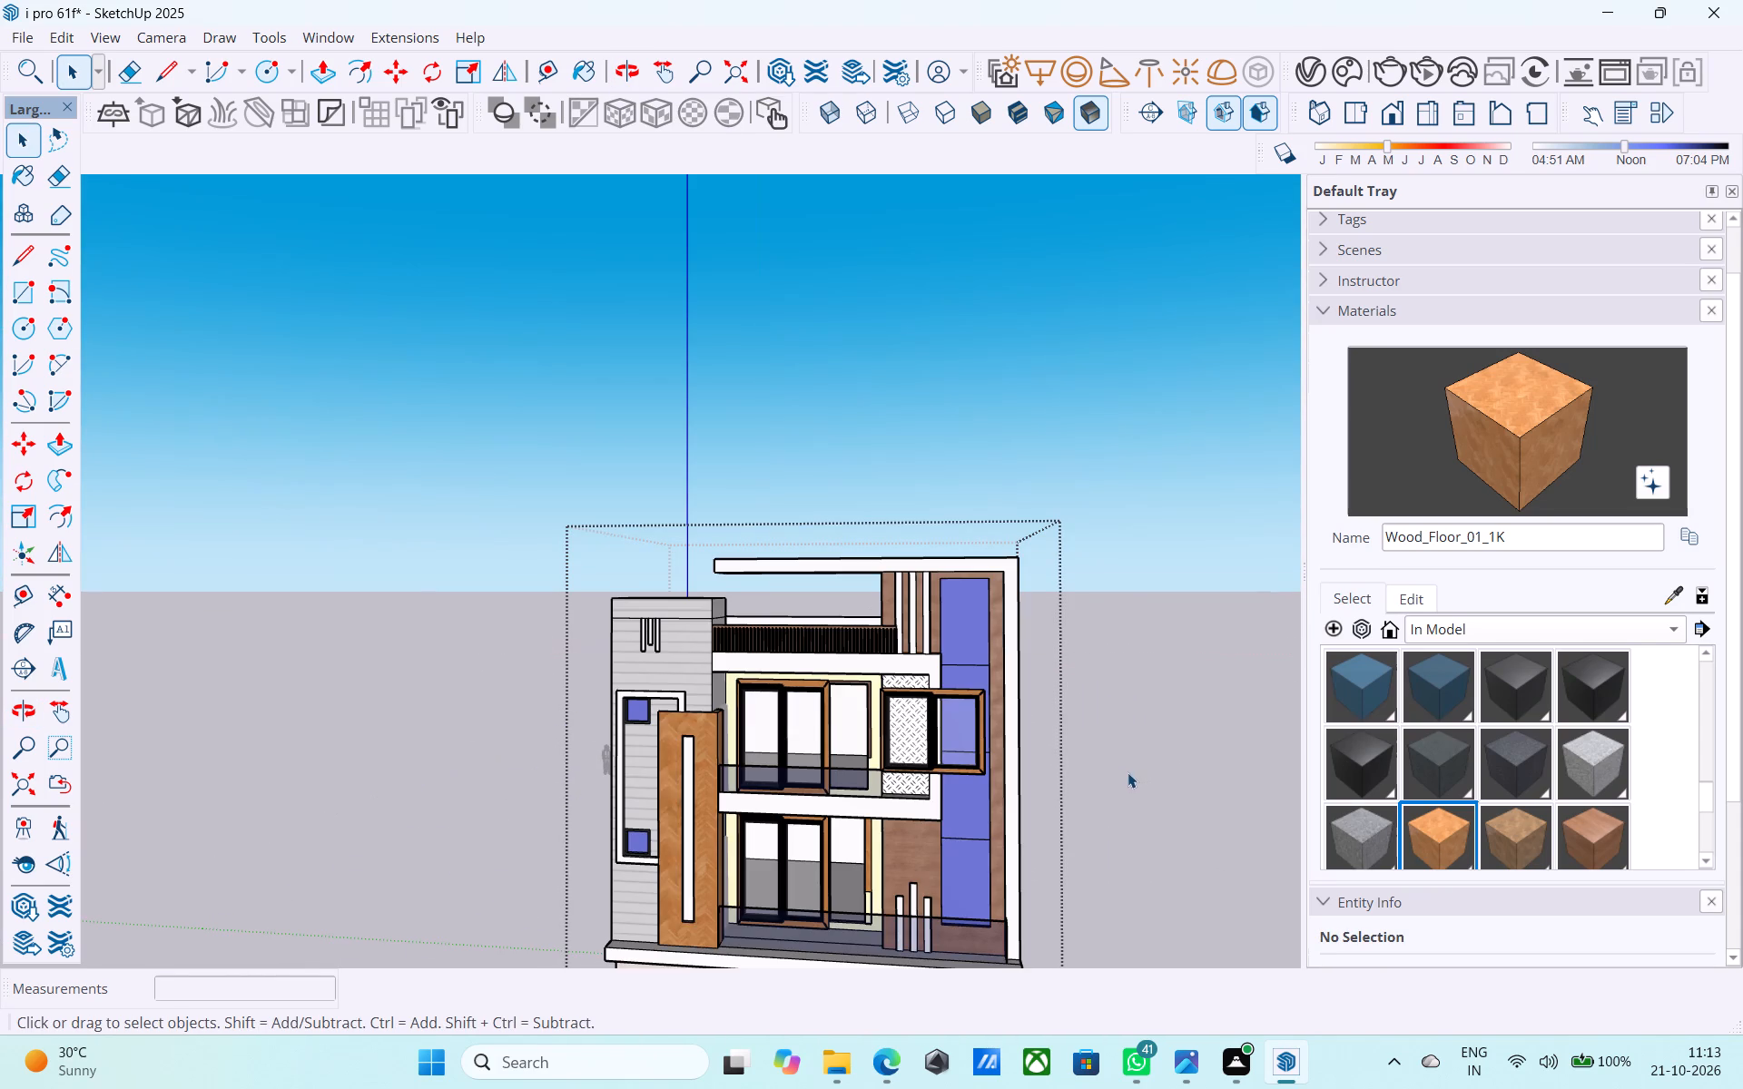
Save the model.
key("ctrl+s")
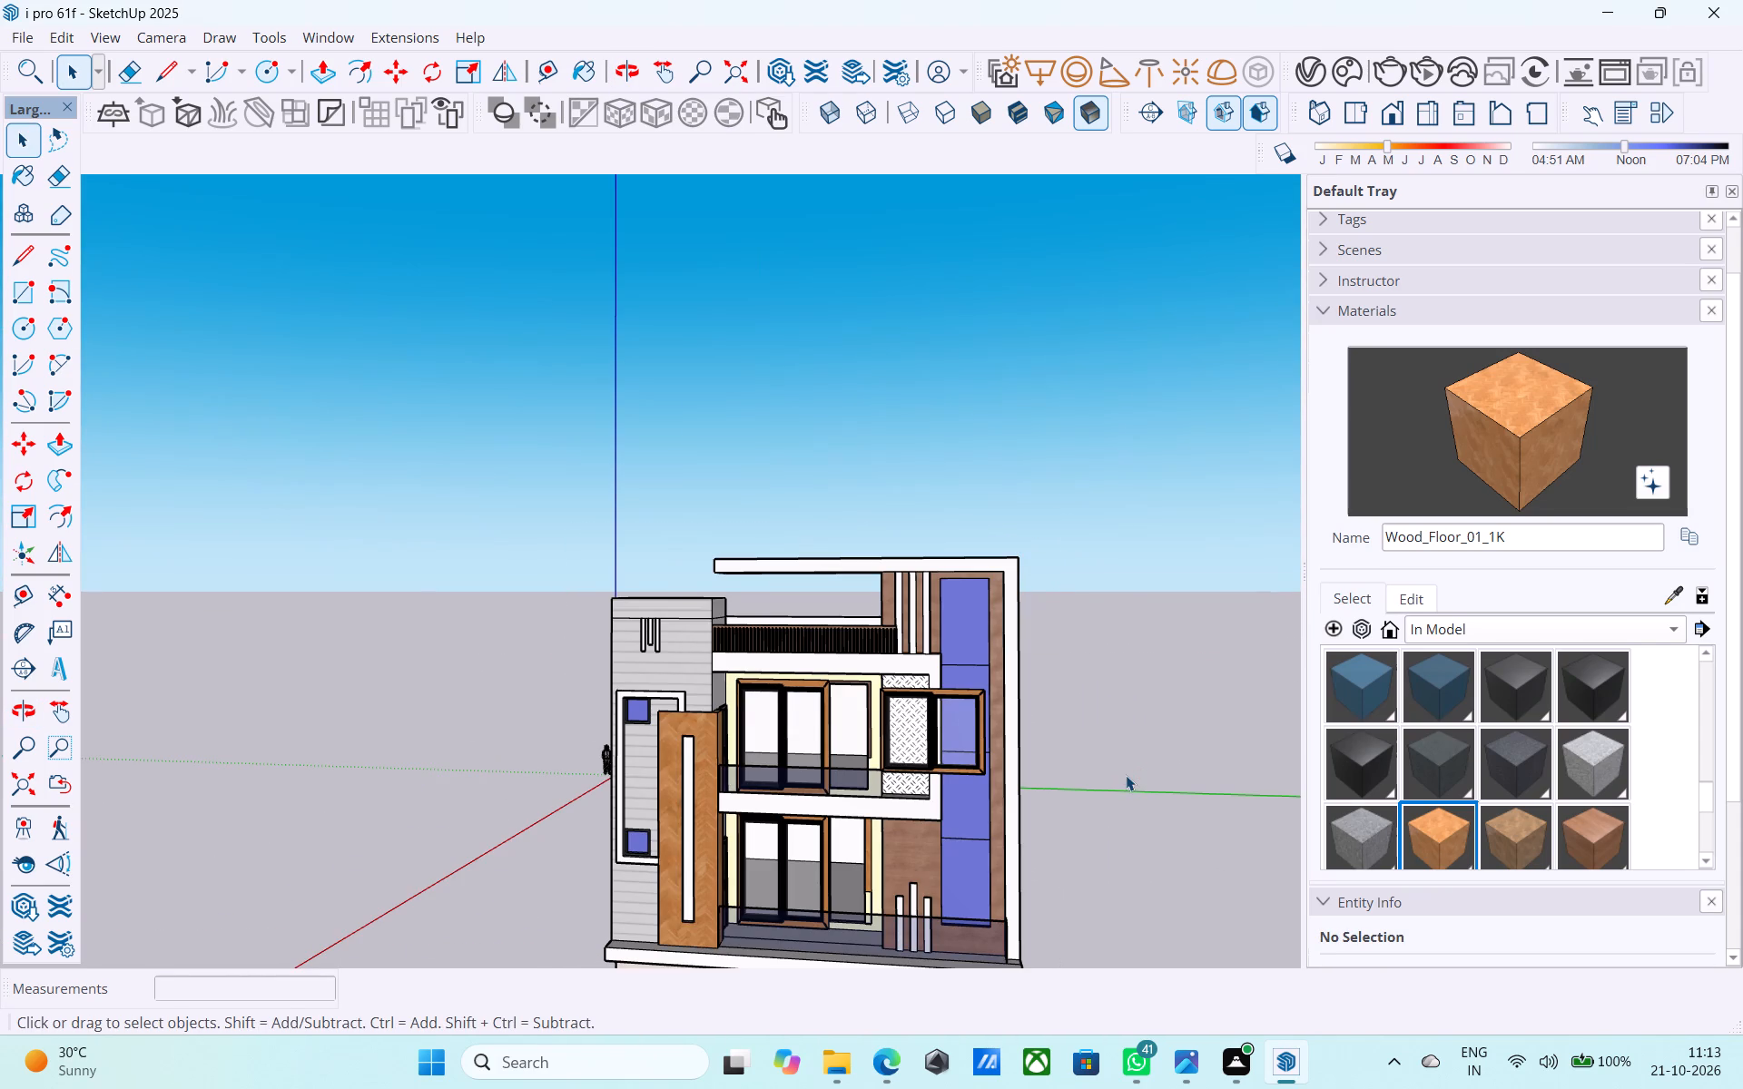
Examine the front elevation from several angles, focusing on both balconies' windows and the unfinished borders of their narrow openings.
middle_click_drag(1068, 818, 1068, 854)
scroll(889, 850, "down", 3)
middle_click_drag(889, 849, 1032, 916)
scroll(972, 888, "up", 8)
scroll(882, 834, "down", 3)
middle_click(882, 834)
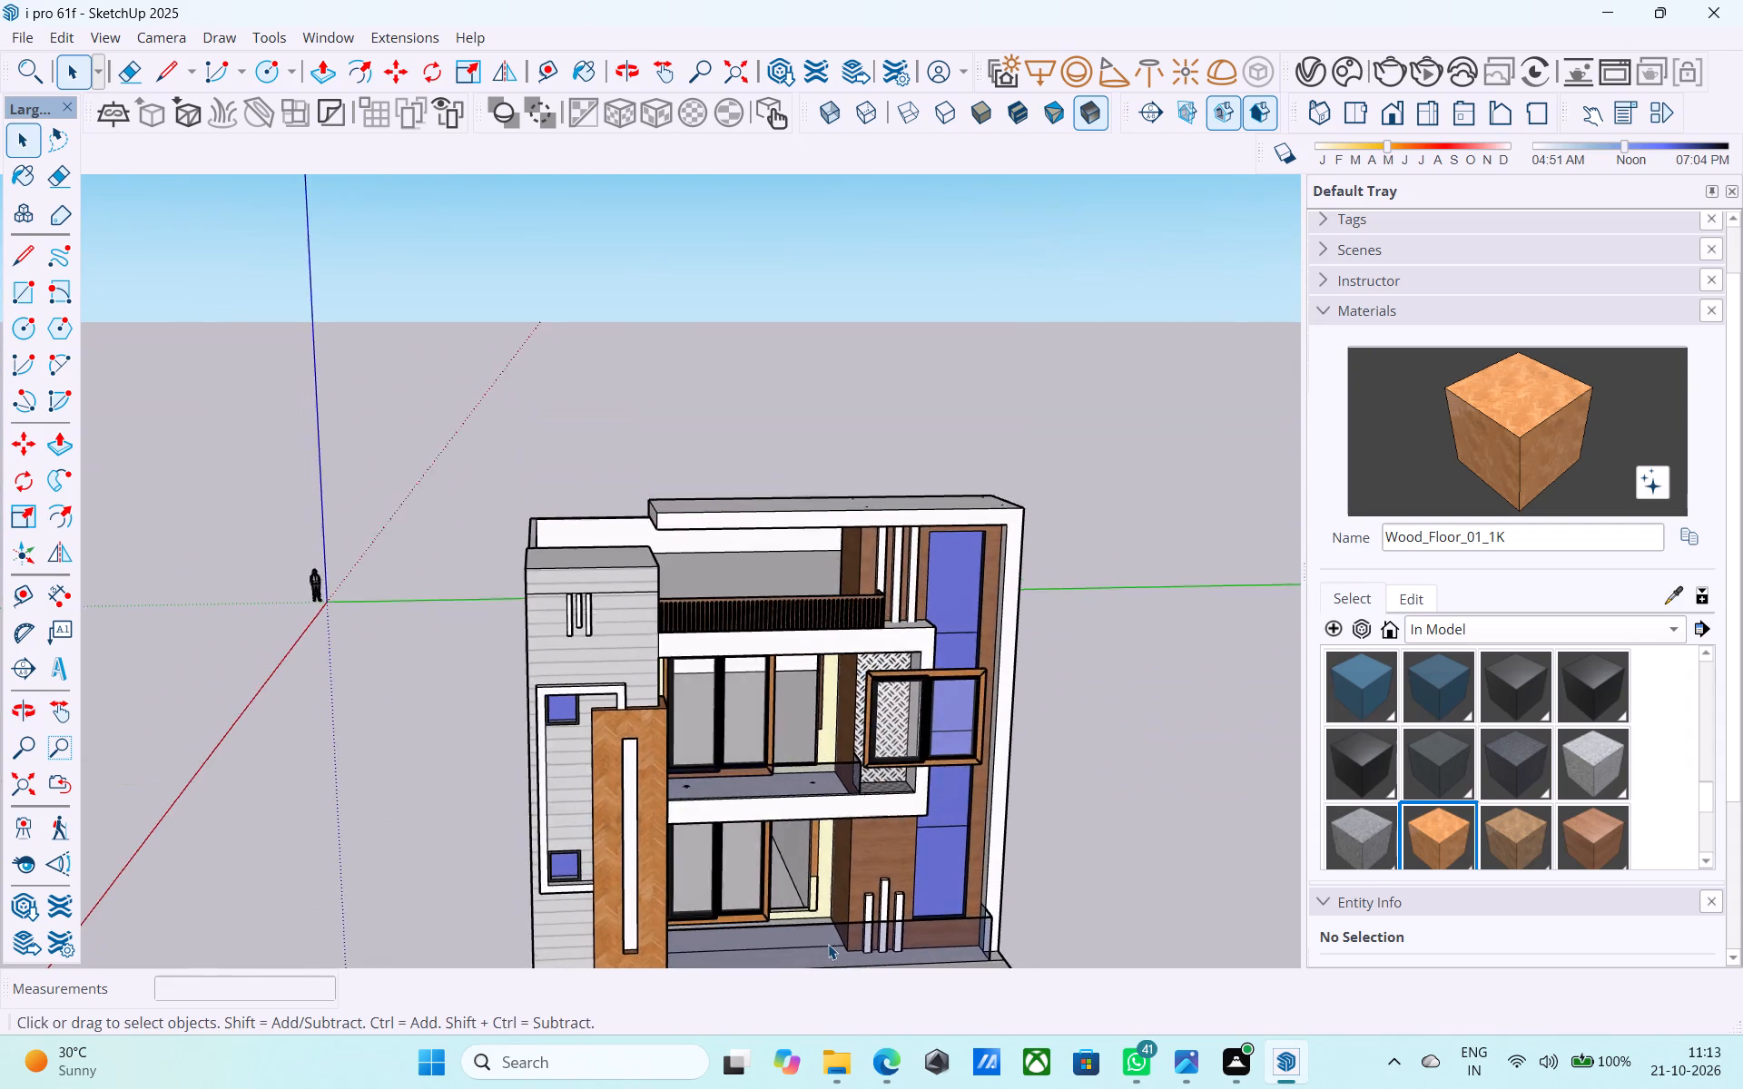
scroll(828, 944, "up", 9)
scroll(813, 891, "down", 4)
middle_click_drag(813, 888, 786, 841)
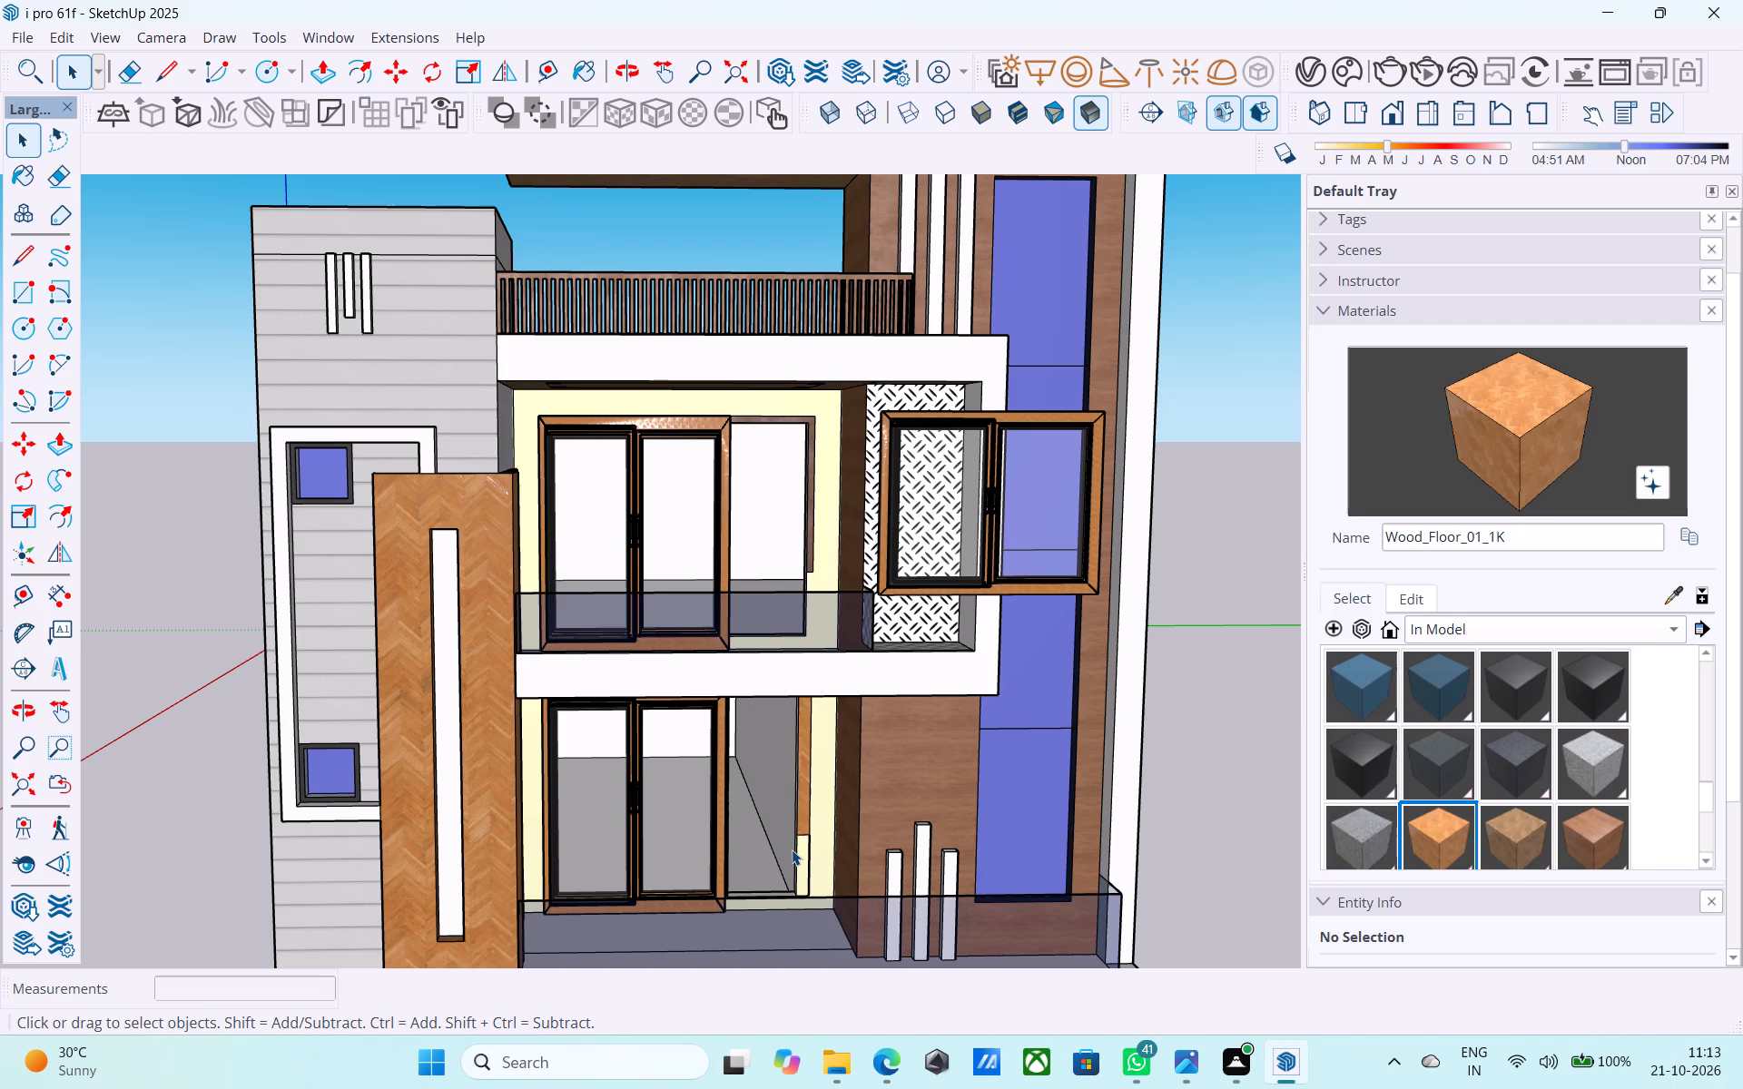
scroll(788, 851, "down", 6)
scroll(757, 926, "down", 4)
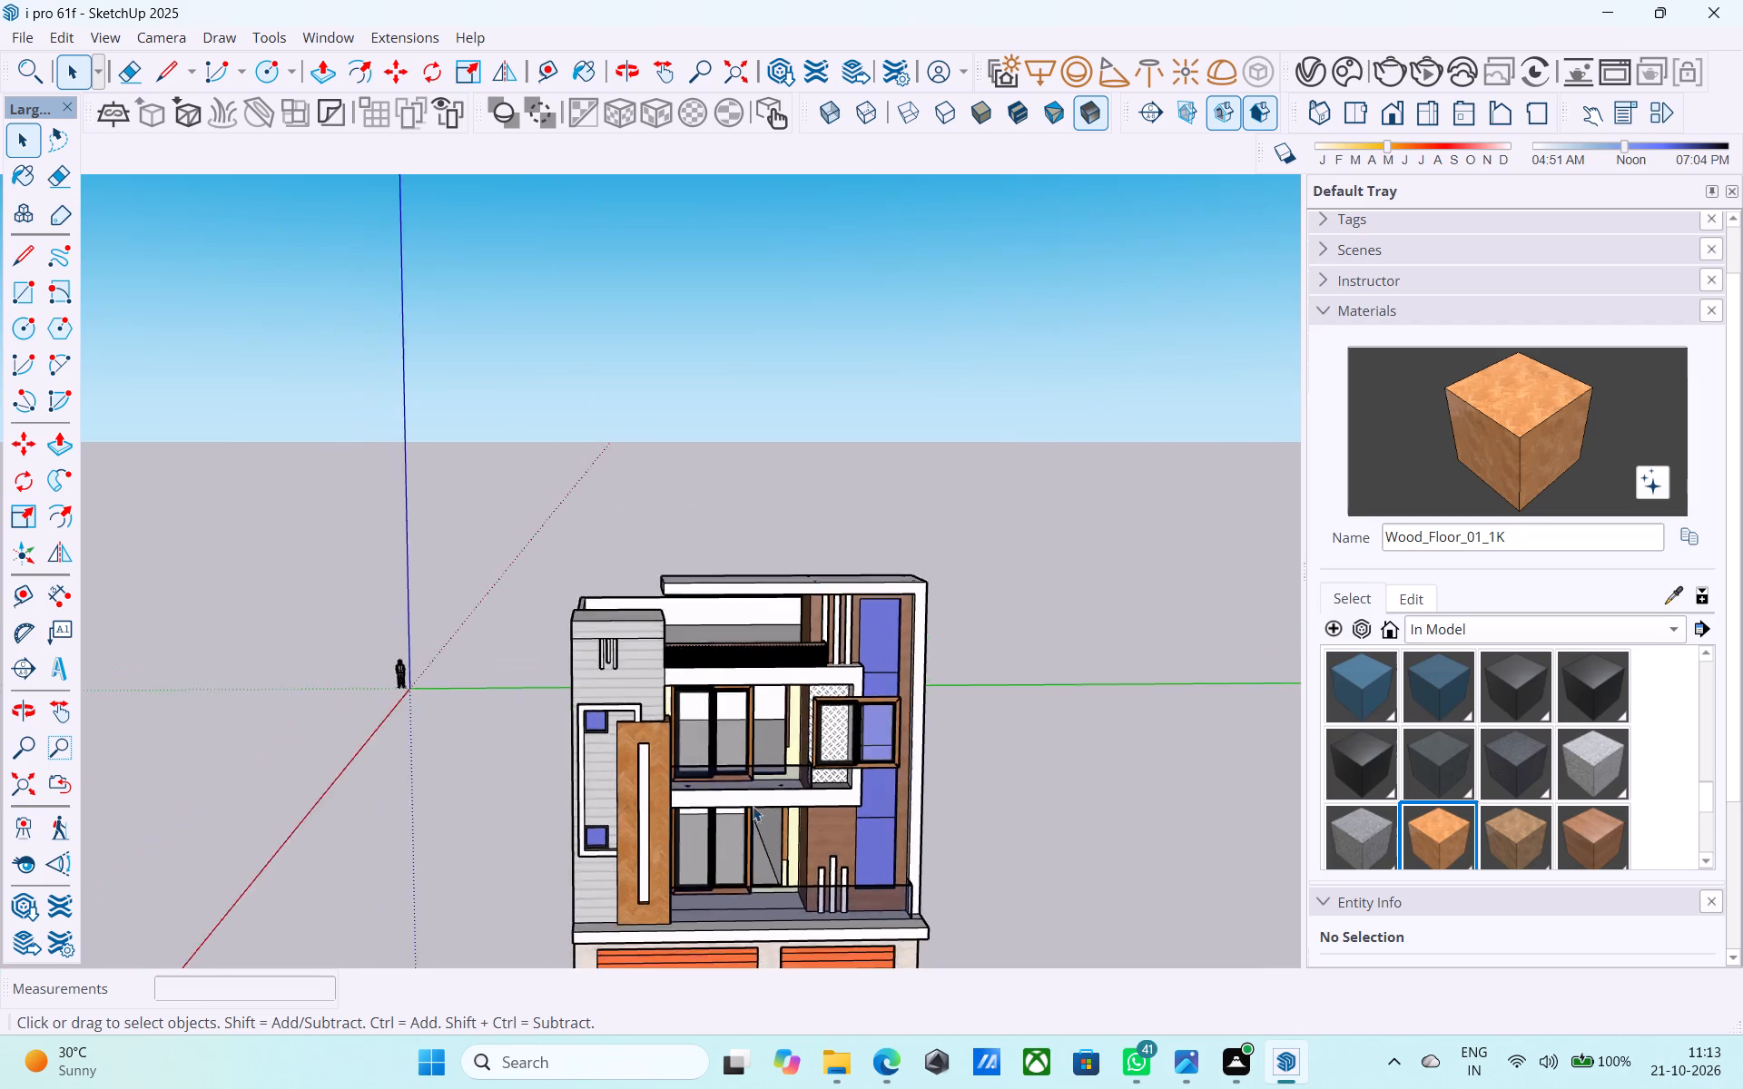
middle_click_drag(751, 799, 743, 748)
scroll(731, 628, "down", 5)
middle_click_drag(742, 703, 637, 644)
scroll(637, 644, "up", 5)
scroll(692, 812, "down", 5)
middle_click_drag(553, 655, 581, 677)
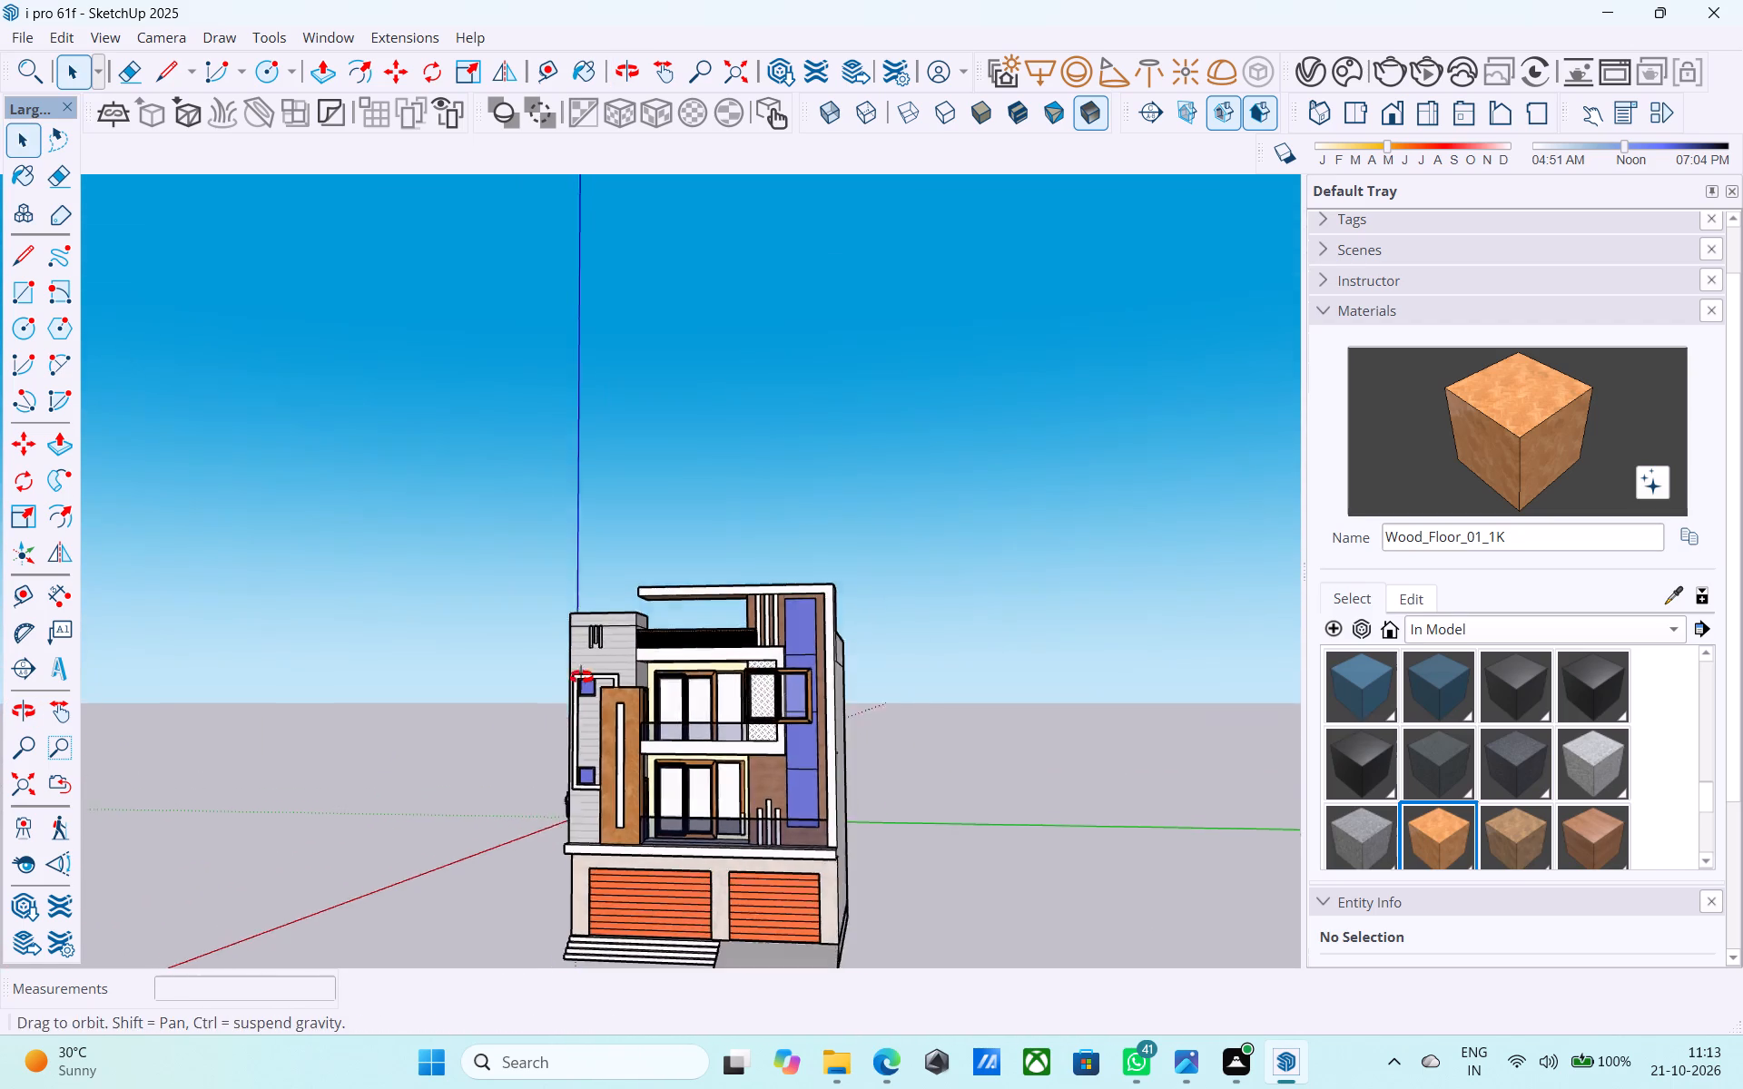
middle_click_drag(581, 677, 637, 737)
scroll(733, 765, "up", 5)
scroll(733, 765, "down", 4)
middle_click_drag(732, 767, 777, 829)
middle_click_drag(773, 834, 622, 649)
scroll(636, 671, "up", 6)
middle_click_drag(646, 690, 708, 815)
scroll(627, 600, "up", 5)
middle_click_drag(710, 646, 786, 528, "shift")
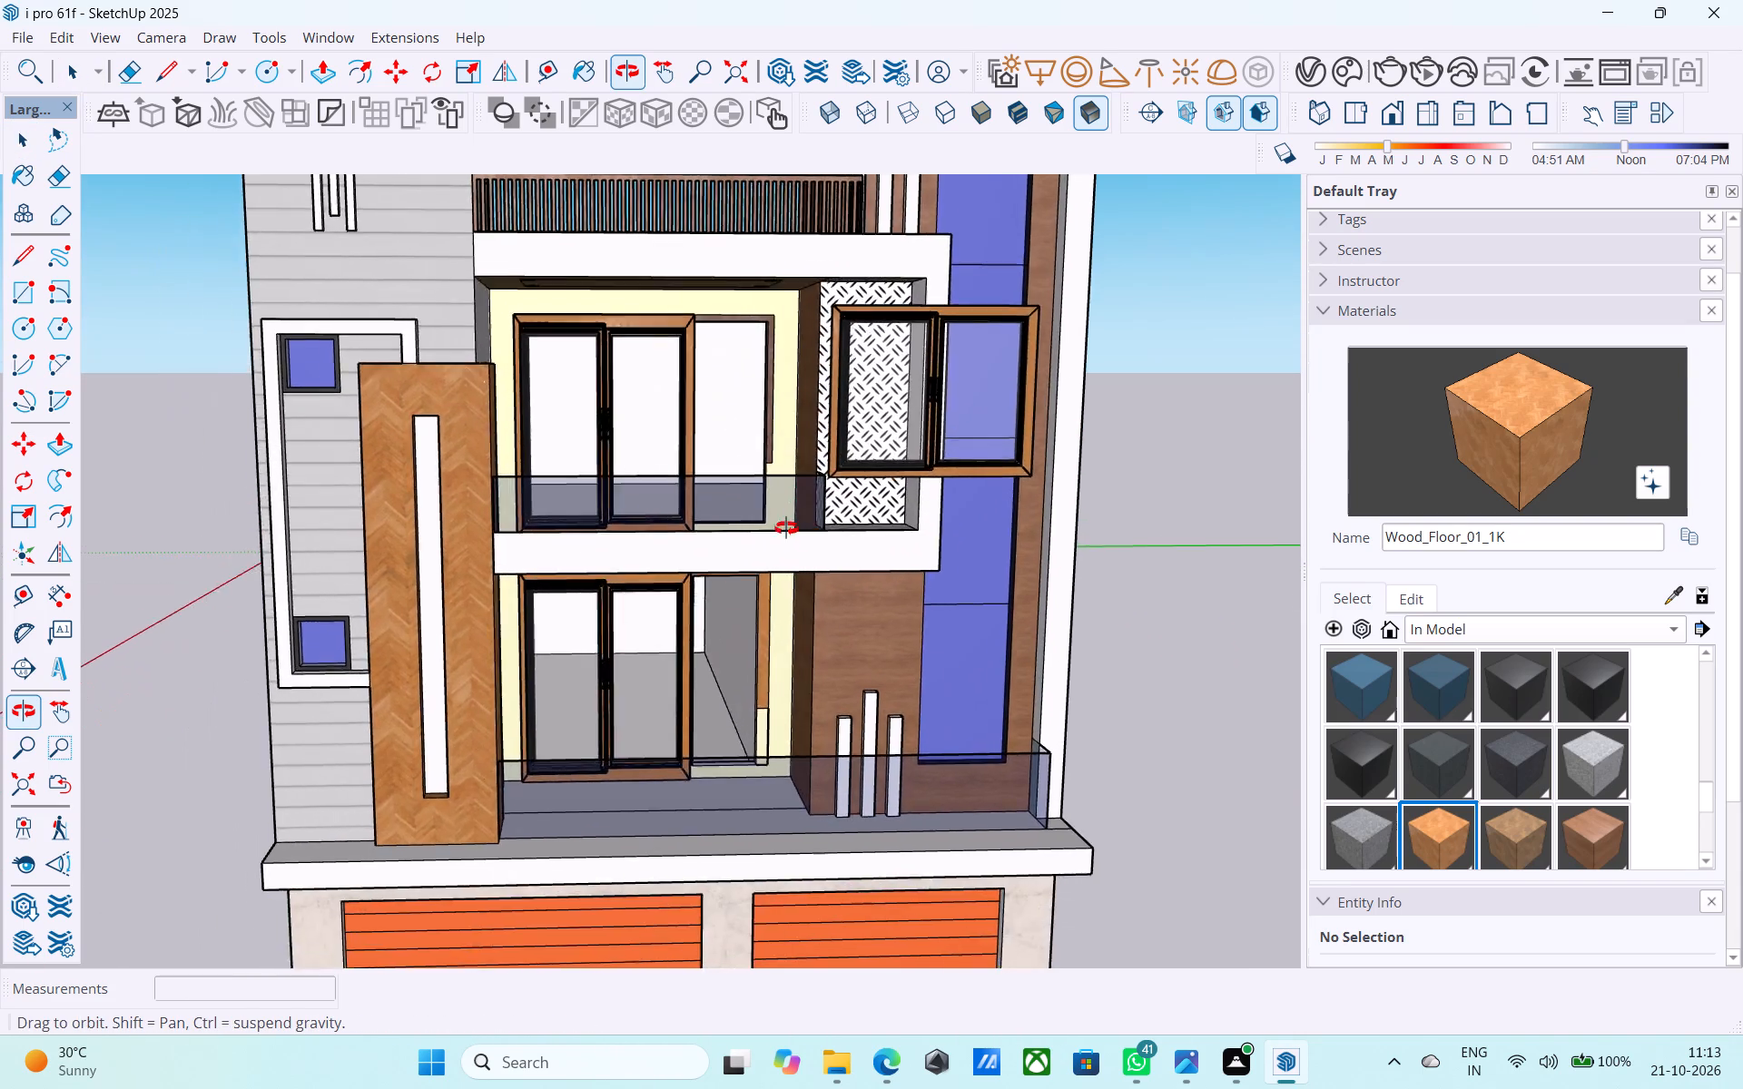
middle_click_drag(786, 528, 725, 677, "shift")
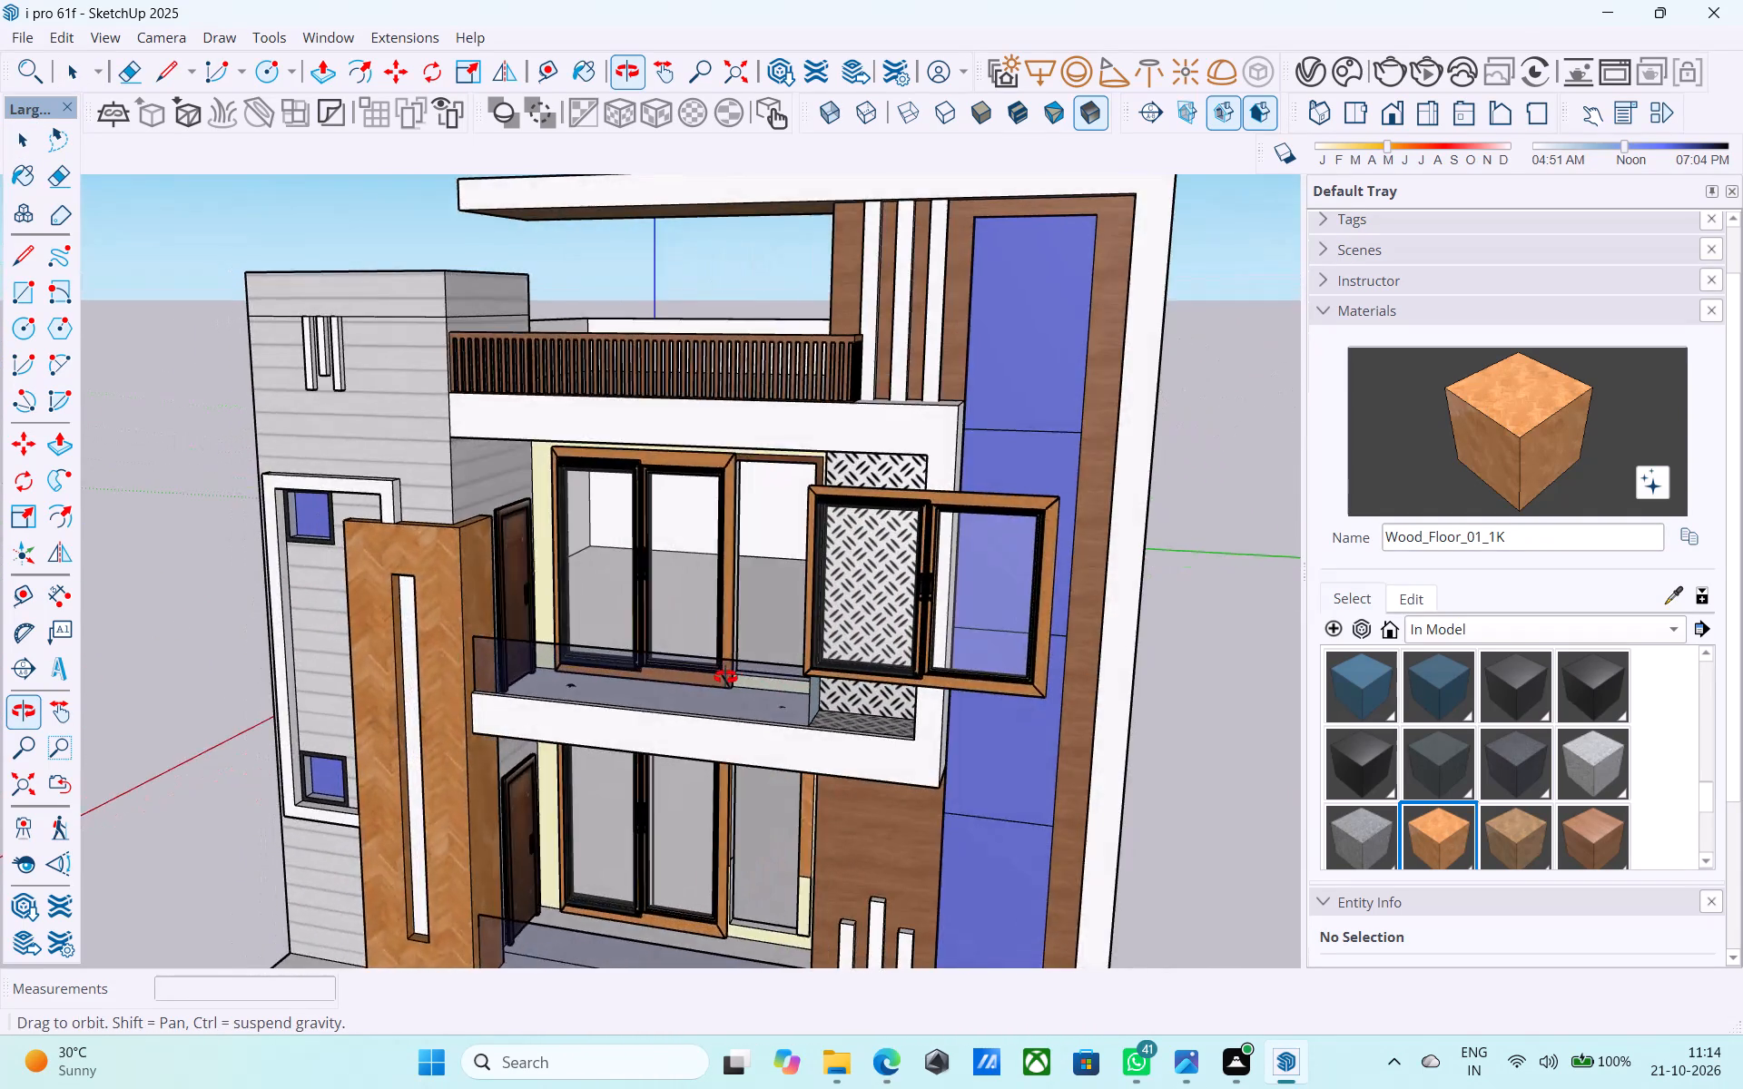
middle_click_drag(725, 677, 921, 678, "shift")
scroll(880, 633, "up", 3)
scroll(878, 626, "down", 2)
middle_click_drag(871, 638, 869, 742)
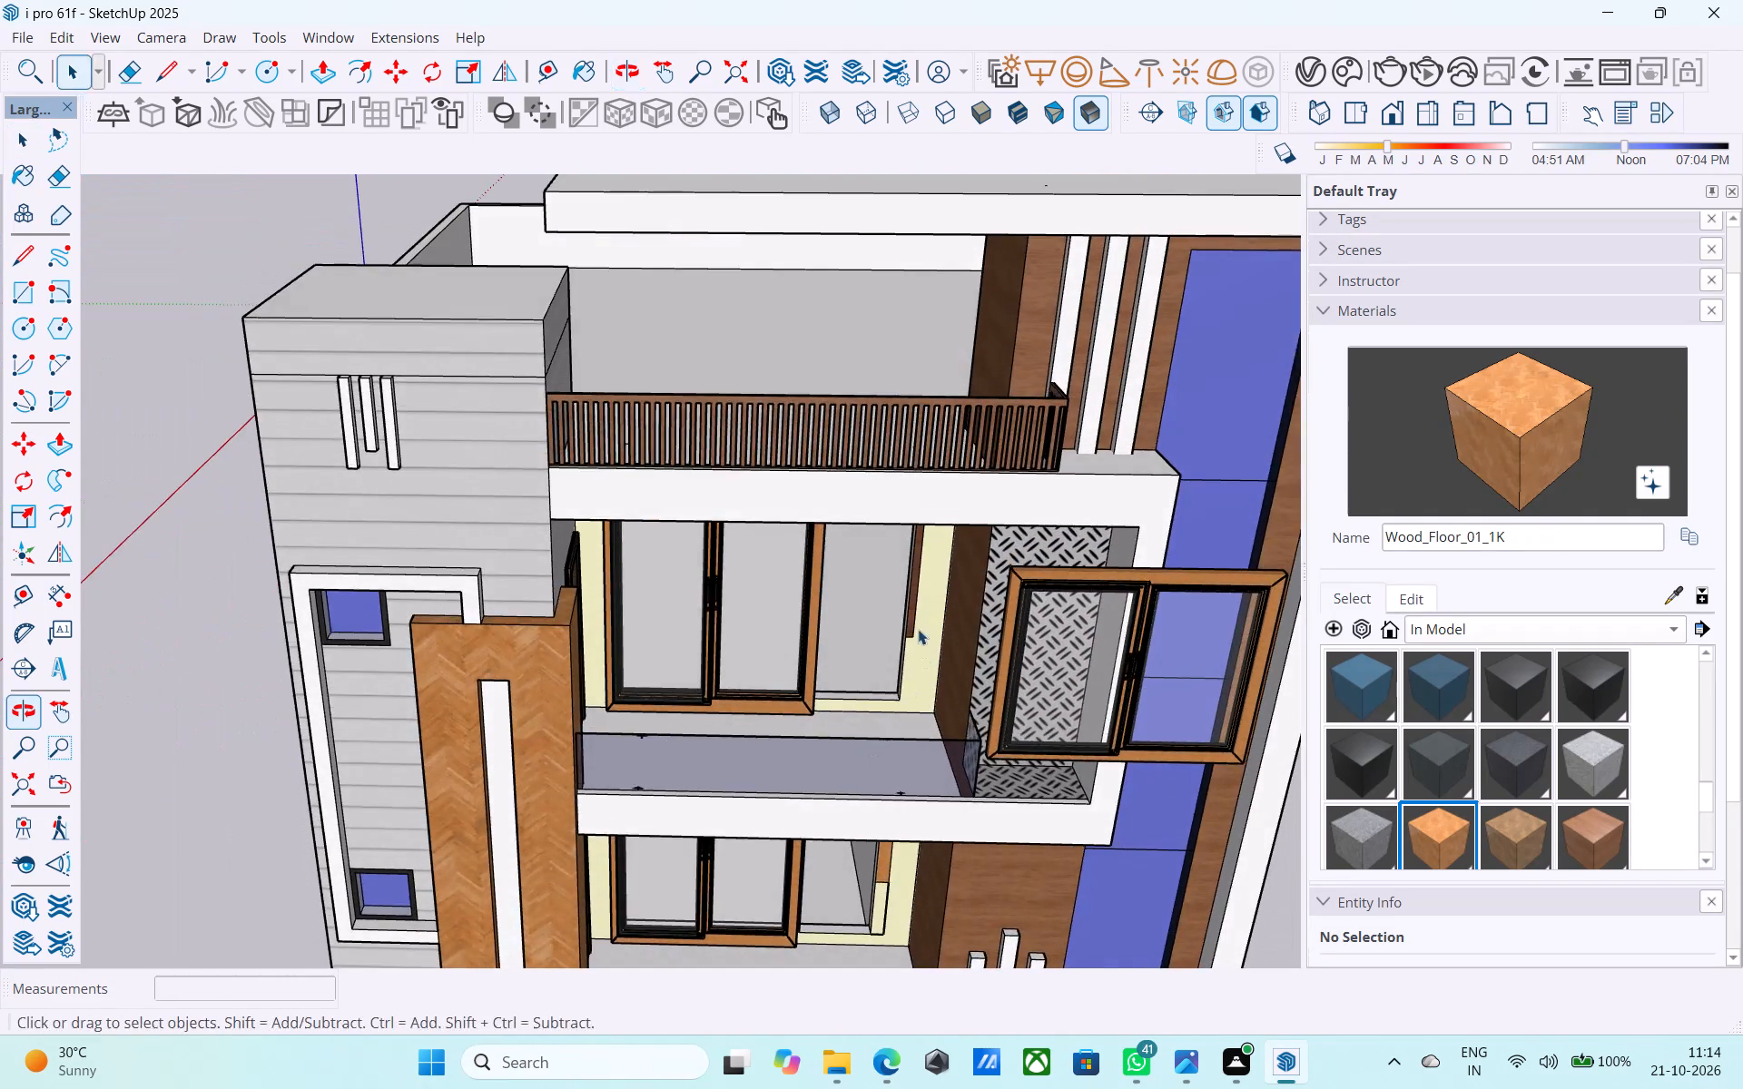
Draw a vertical line about 3' long on the upper balcony wall, from the wood border's lower corner to the floor.
scroll(918, 629, "up", 6)
key("l")
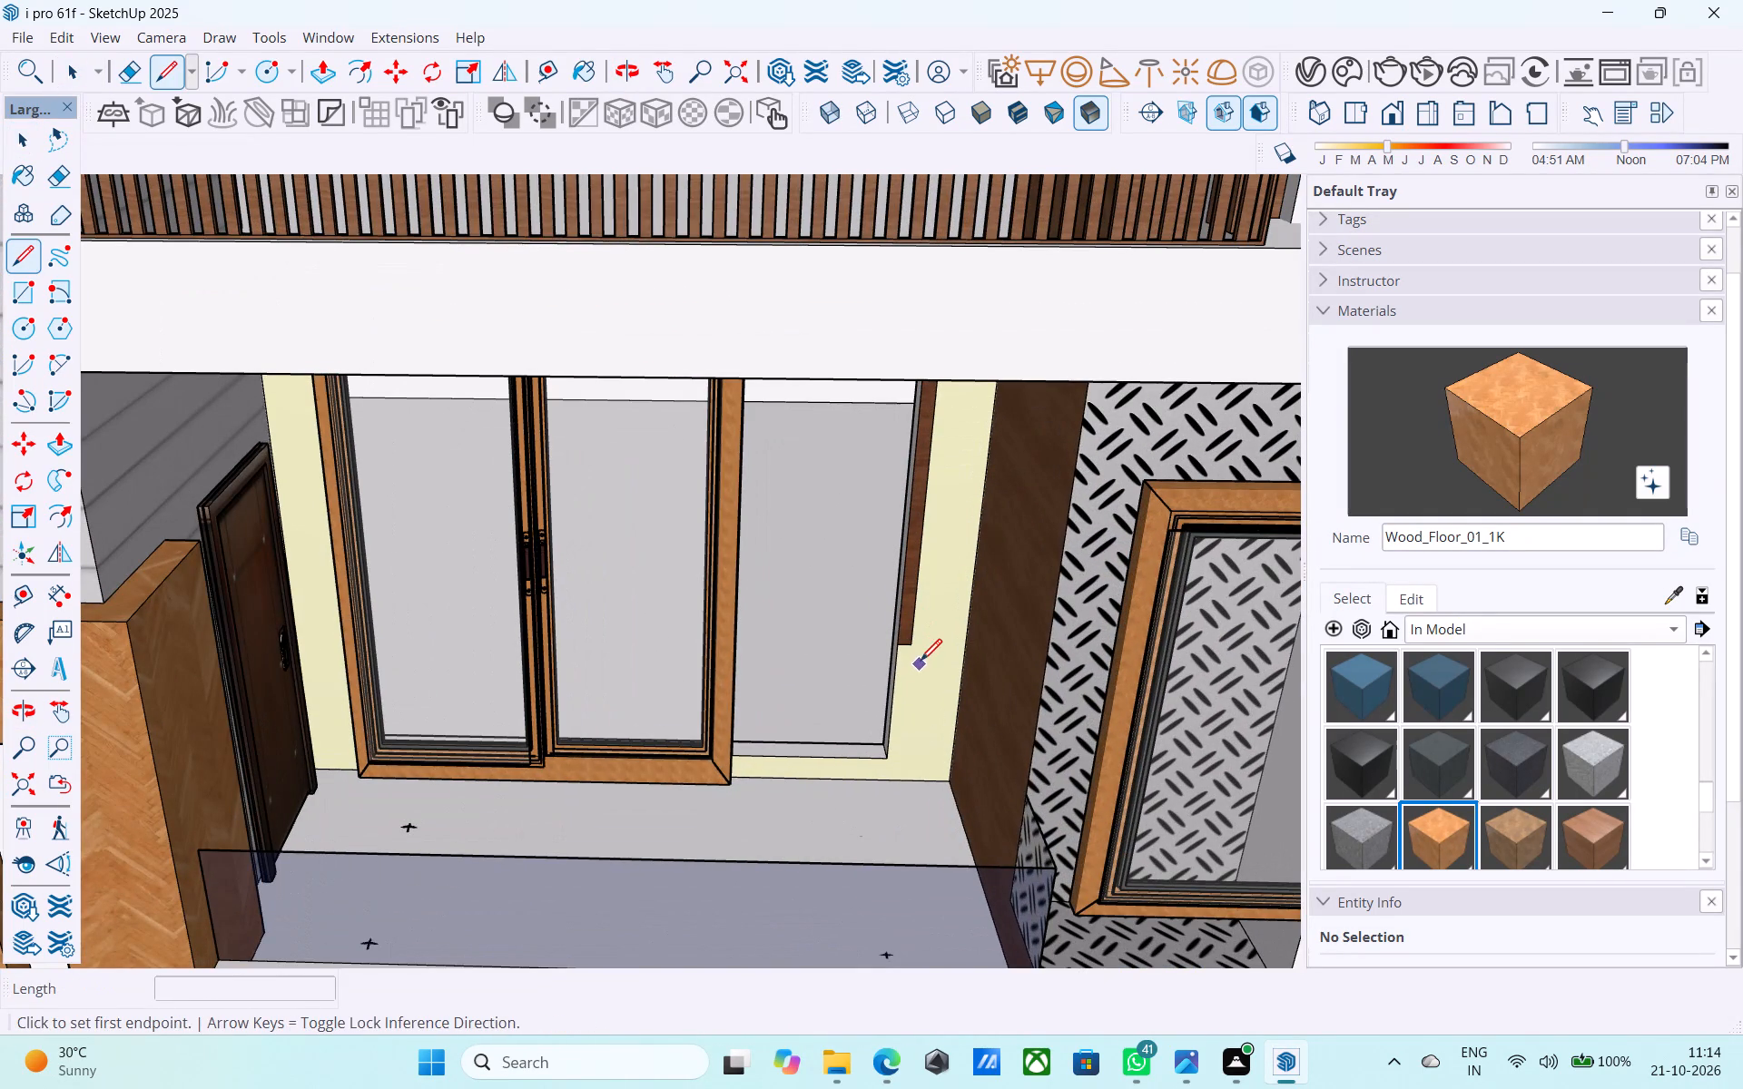
left_click(914, 647)
left_click(903, 782)
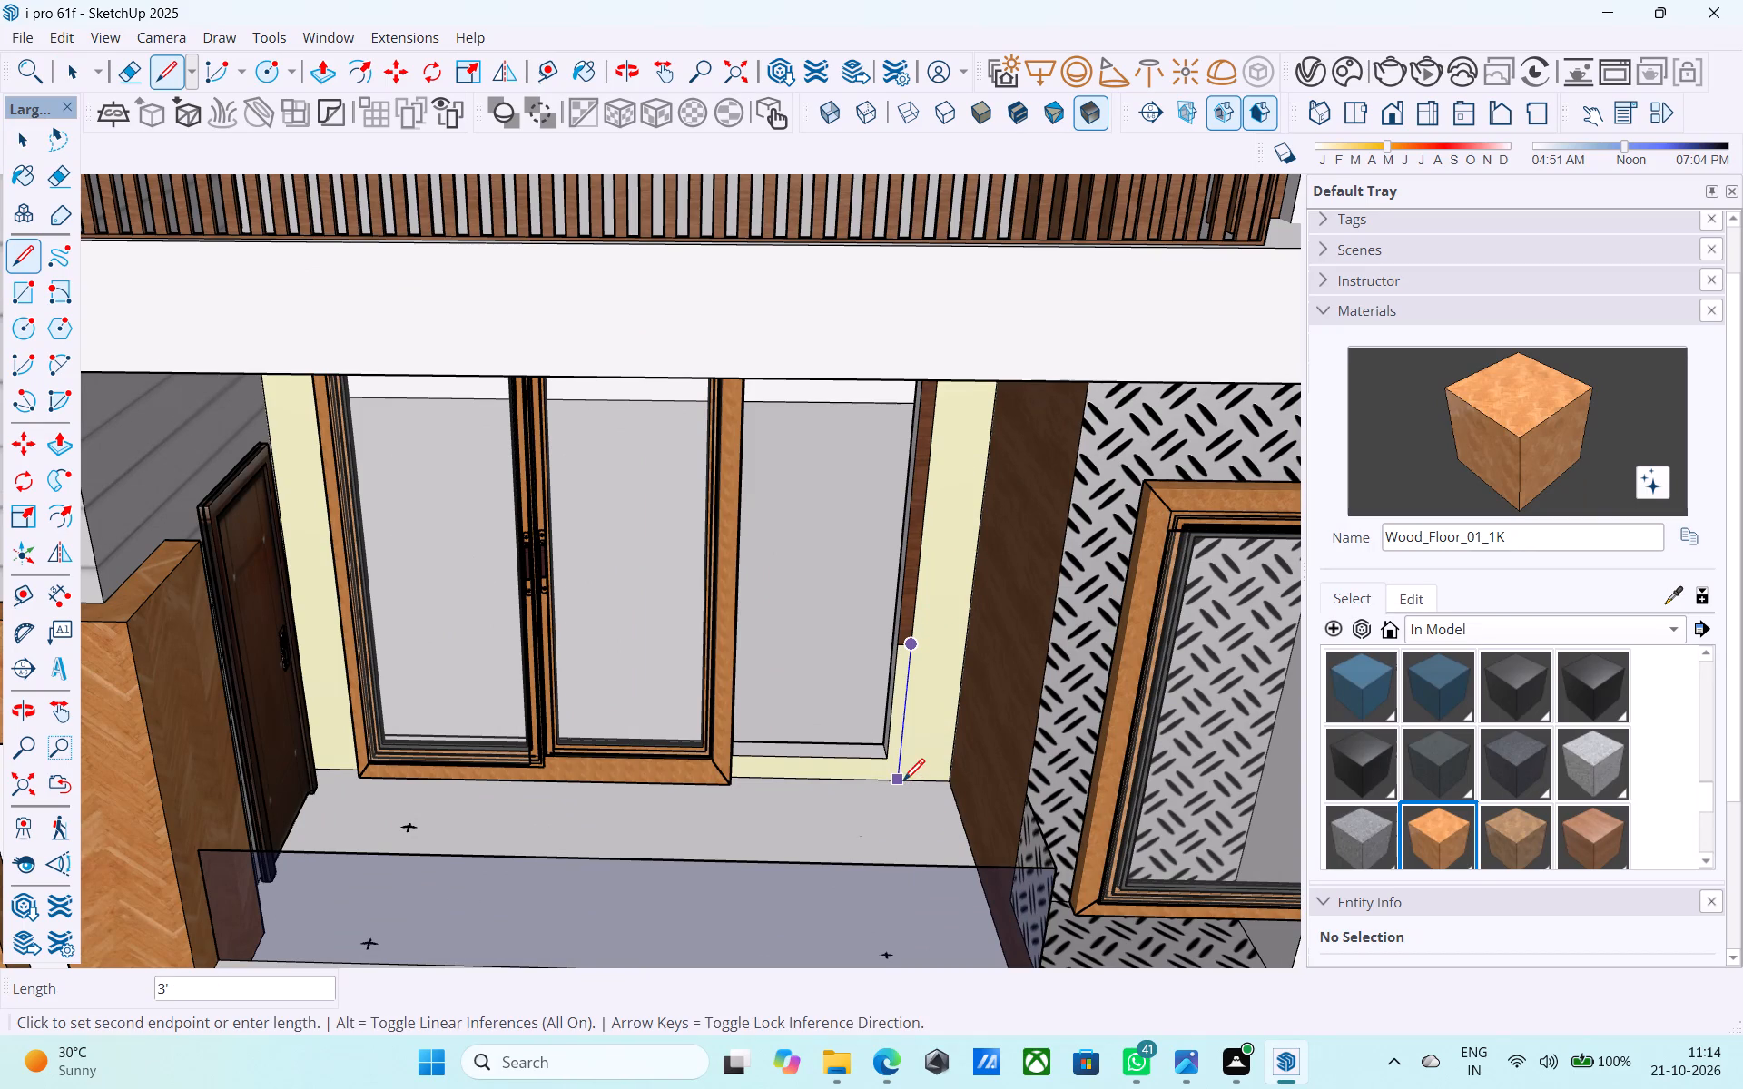
Draw a short vertical line on the lower balcony wall, extending the narrow opening's outer border edge down to the floor.
scroll(871, 675, "down", 8)
scroll(871, 678, "up", 1)
scroll(871, 678, "down", 2)
middle_click_drag(878, 867, 867, 839)
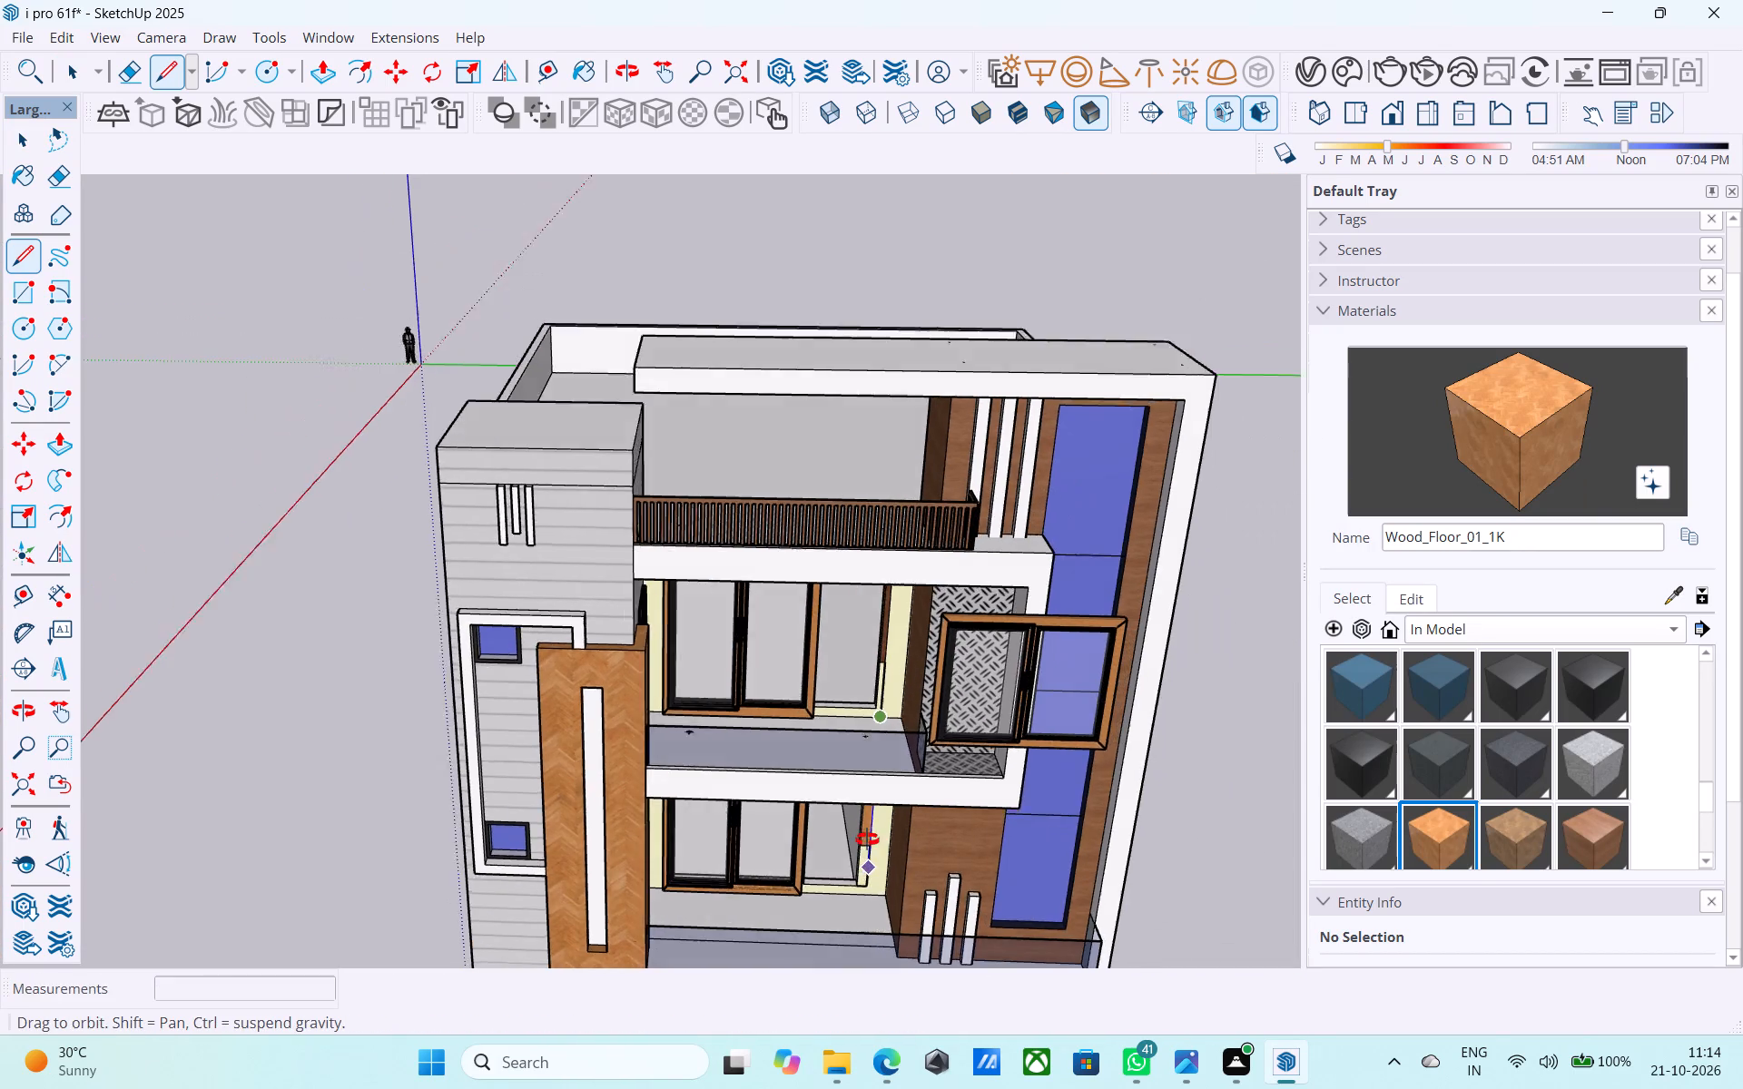
middle_click_drag(867, 839, 862, 742)
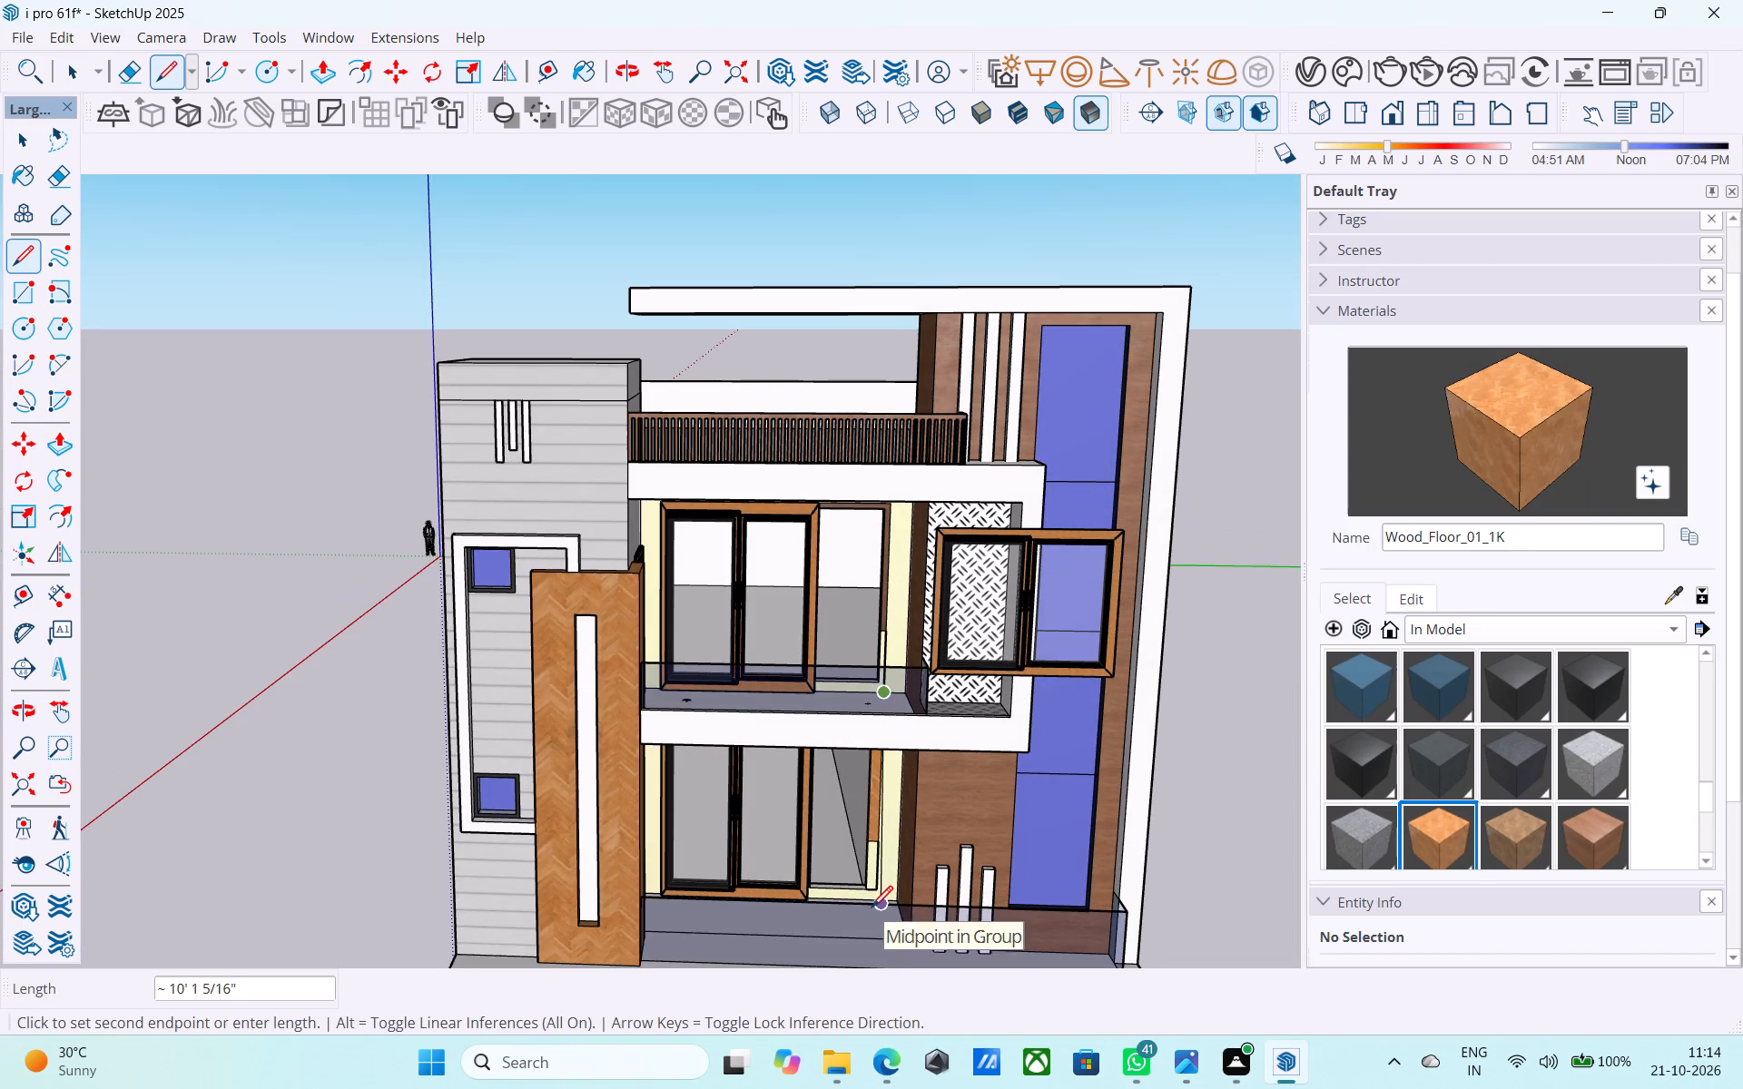
key("l")
scroll(871, 909, "up", 12)
left_click(885, 862)
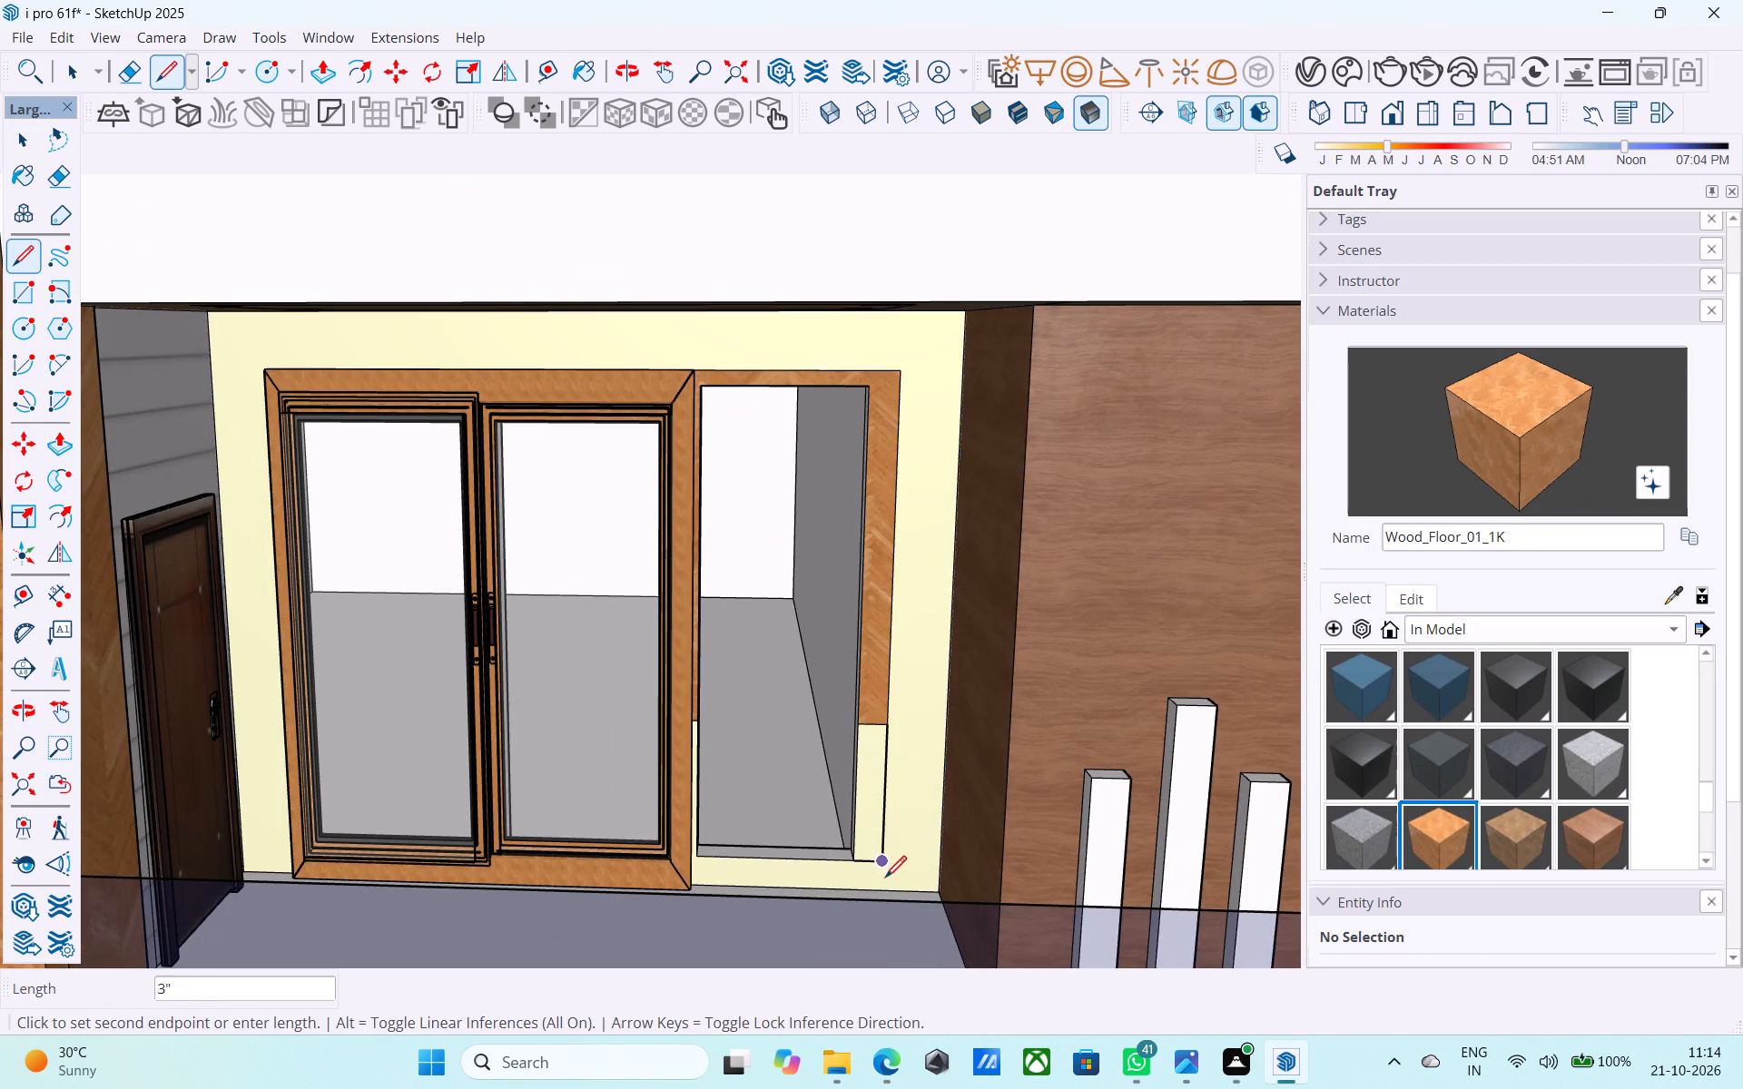
left_click(885, 888)
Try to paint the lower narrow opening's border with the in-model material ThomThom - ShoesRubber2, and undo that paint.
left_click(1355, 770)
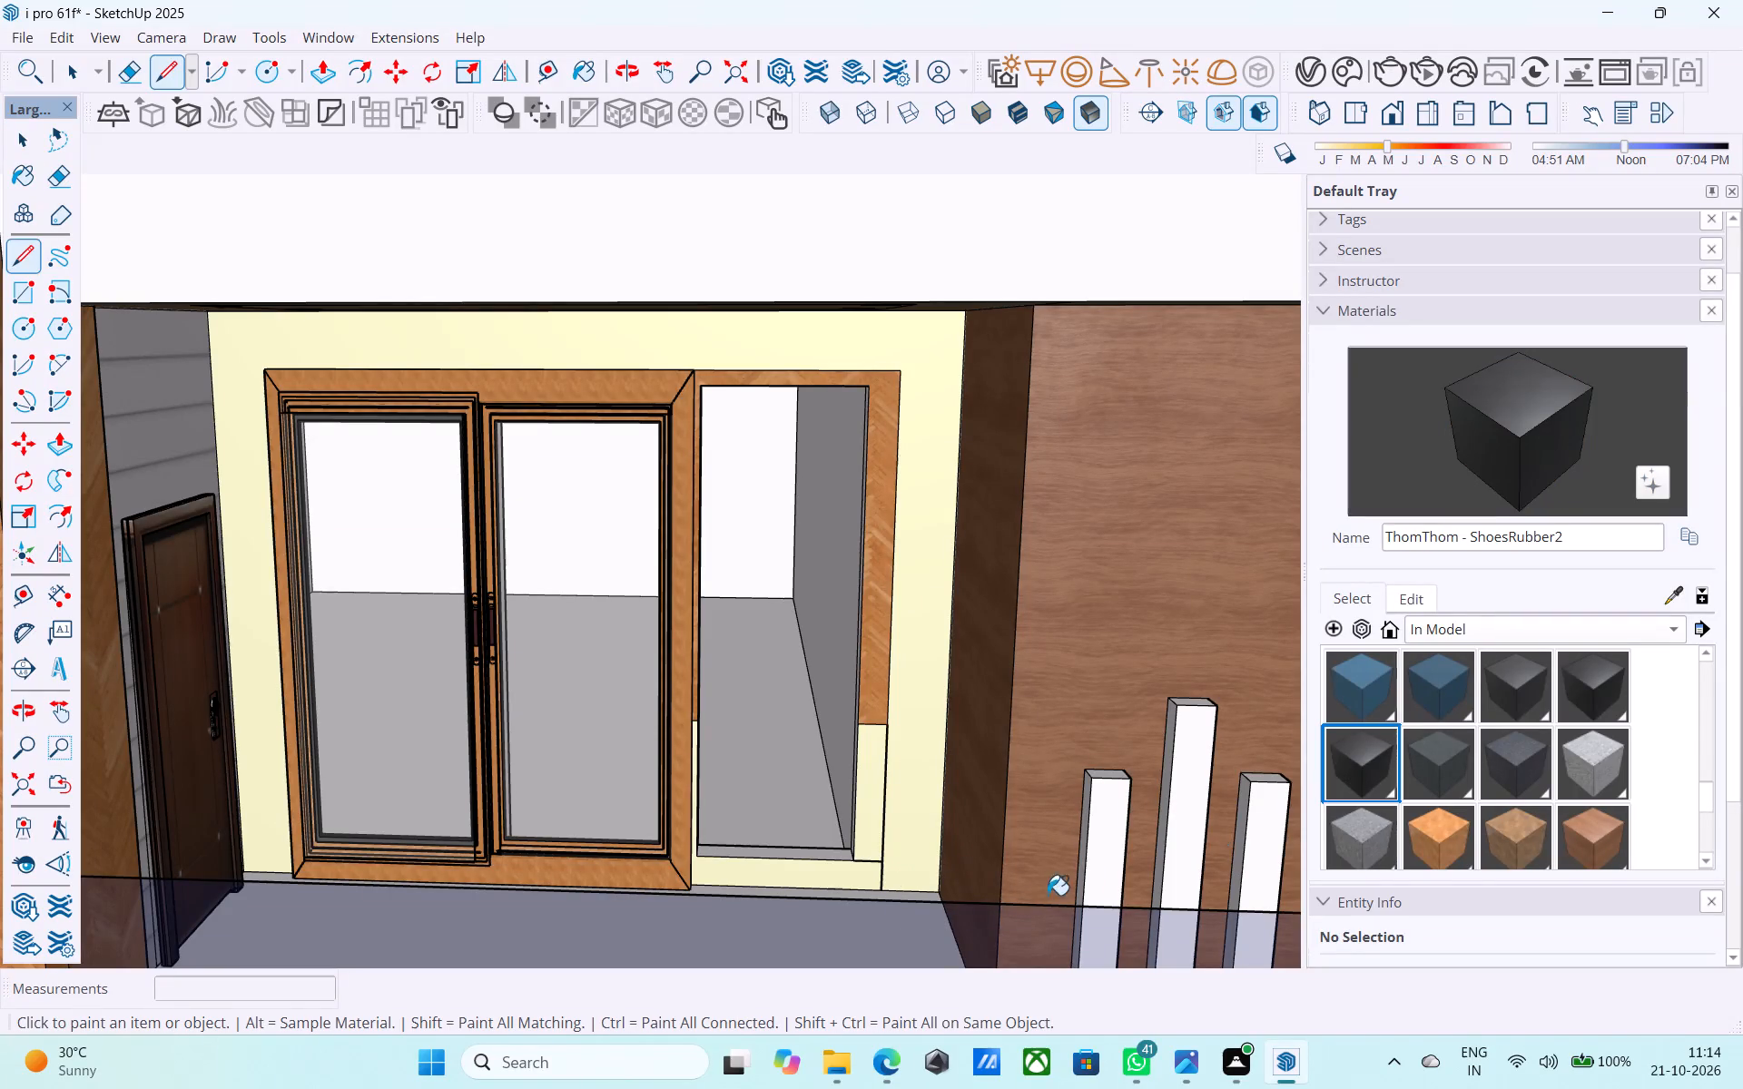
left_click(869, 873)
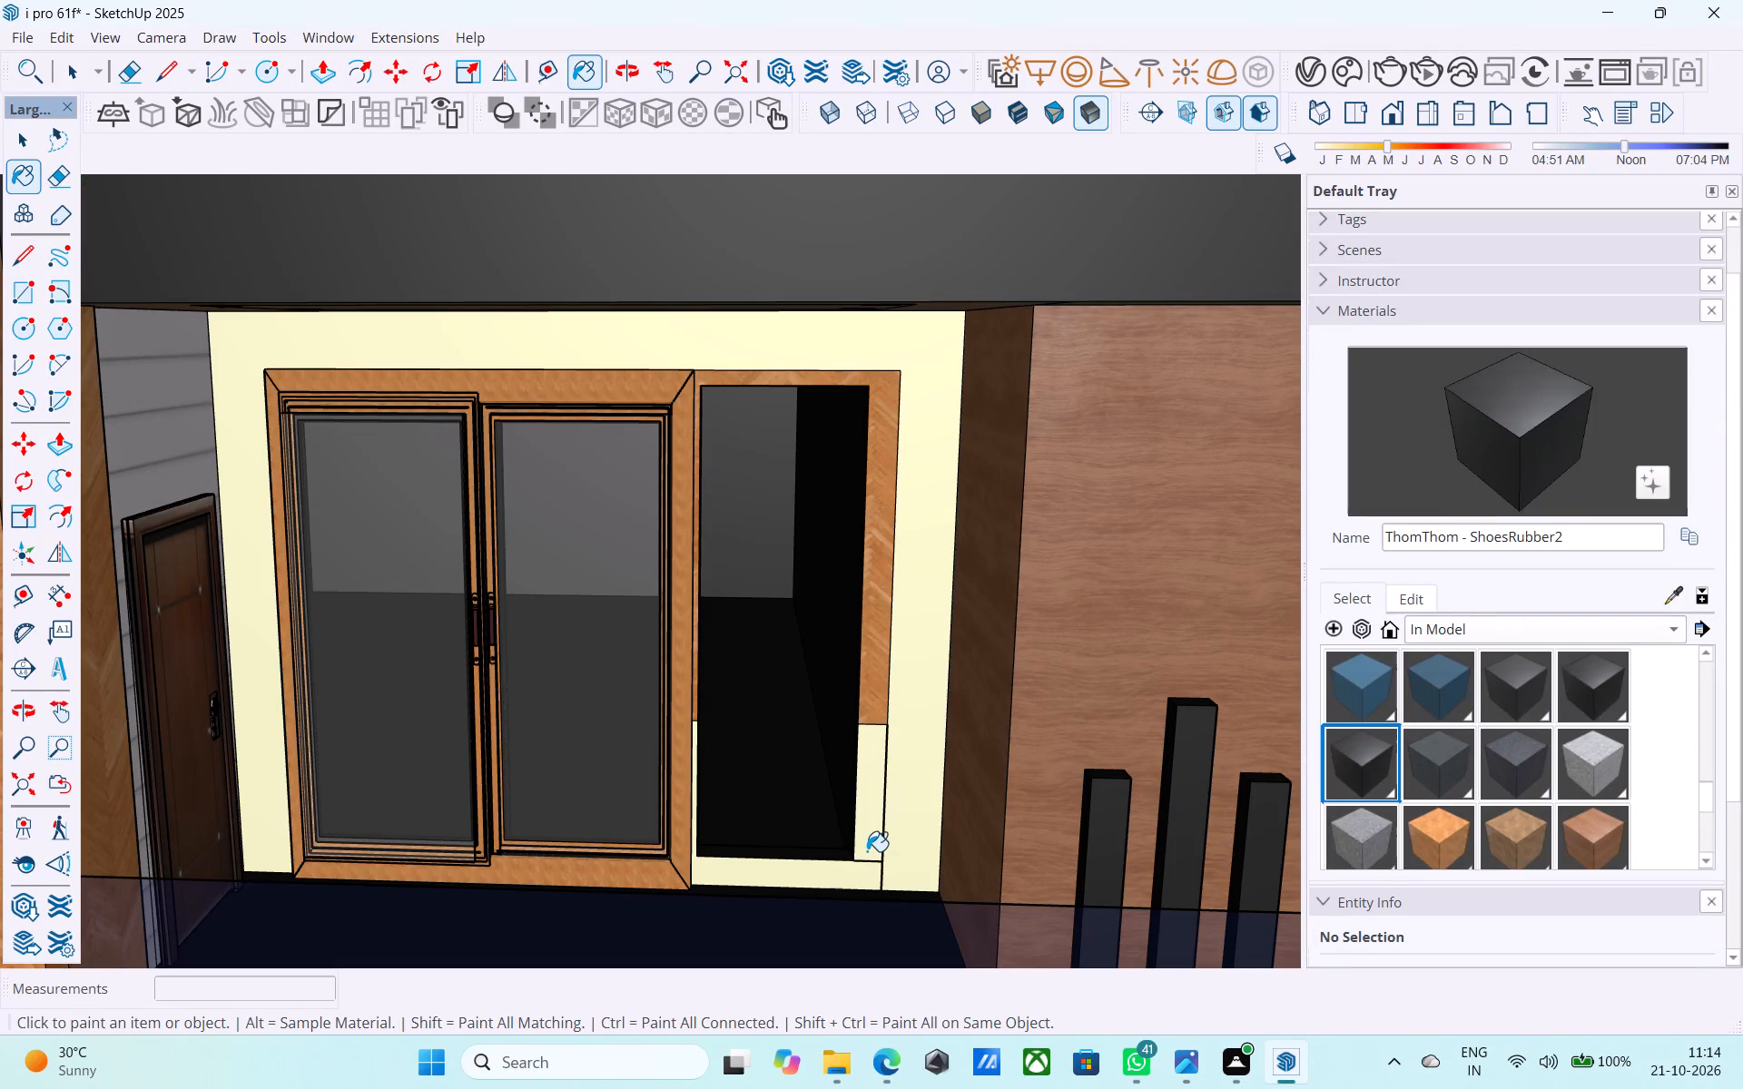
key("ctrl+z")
Open the lower balcony wall's group for editing.
key("space")
double_click(867, 852)
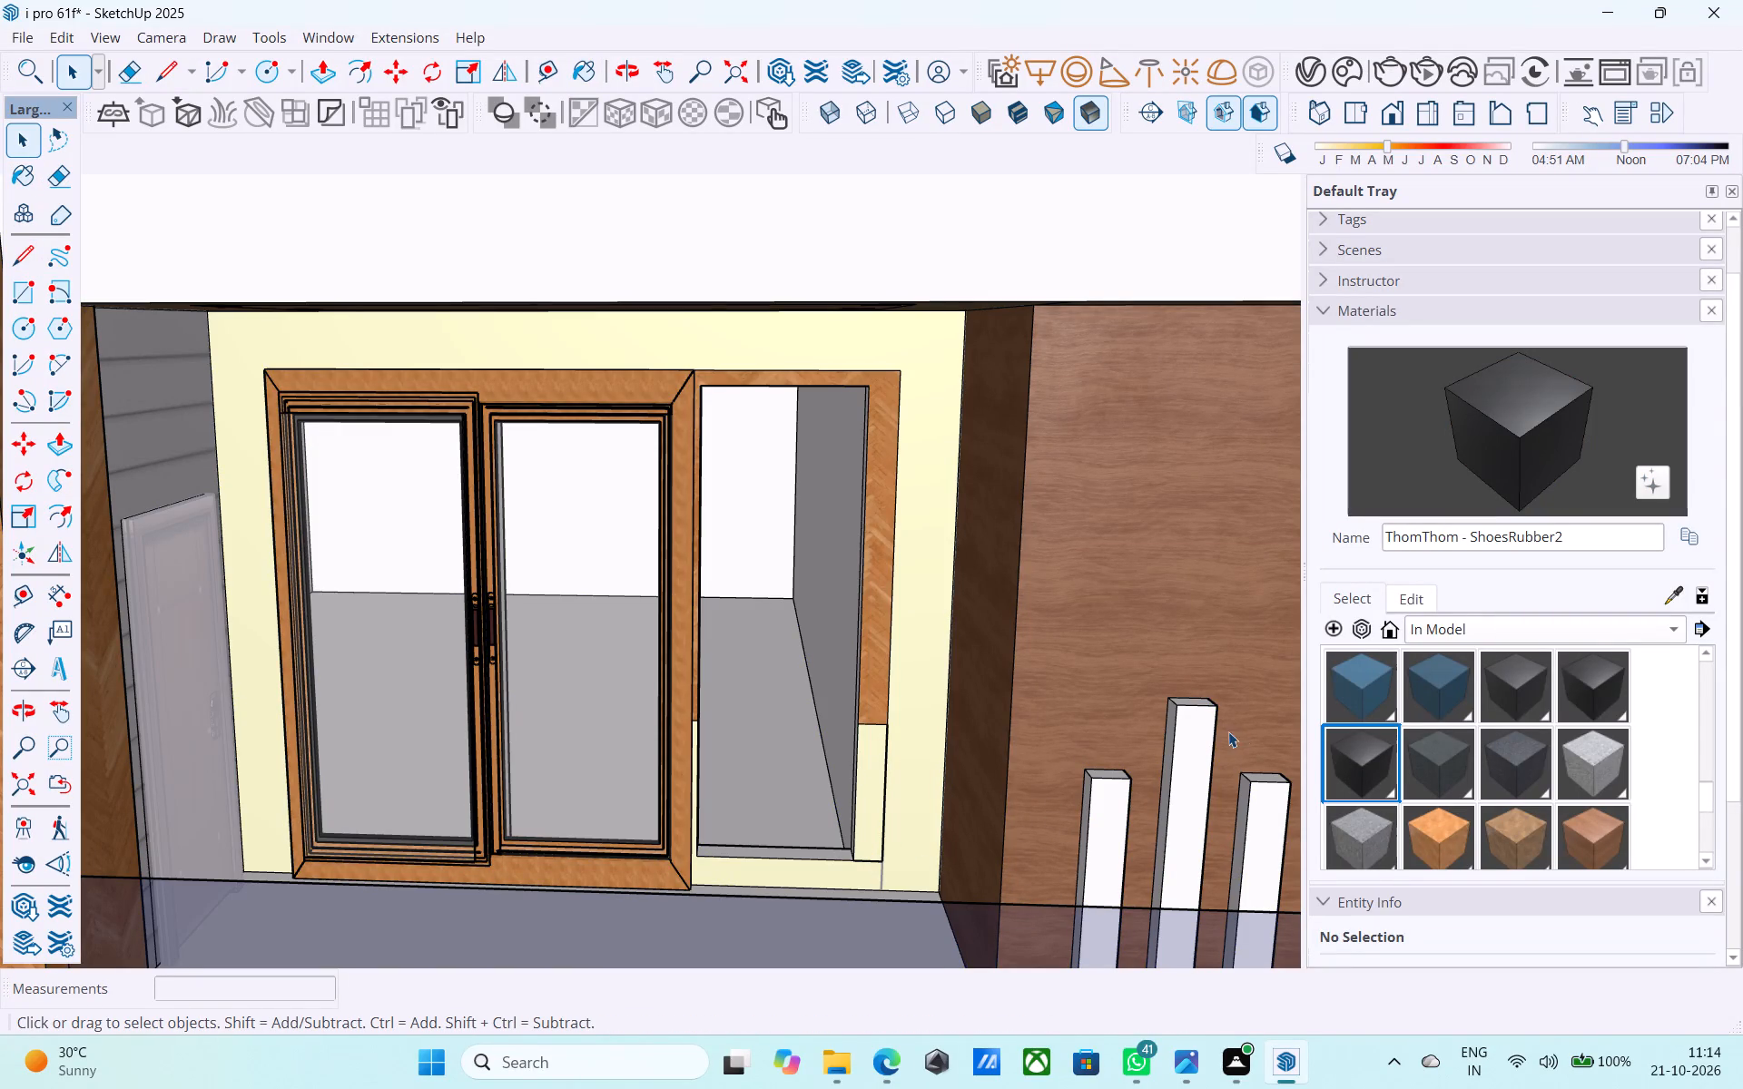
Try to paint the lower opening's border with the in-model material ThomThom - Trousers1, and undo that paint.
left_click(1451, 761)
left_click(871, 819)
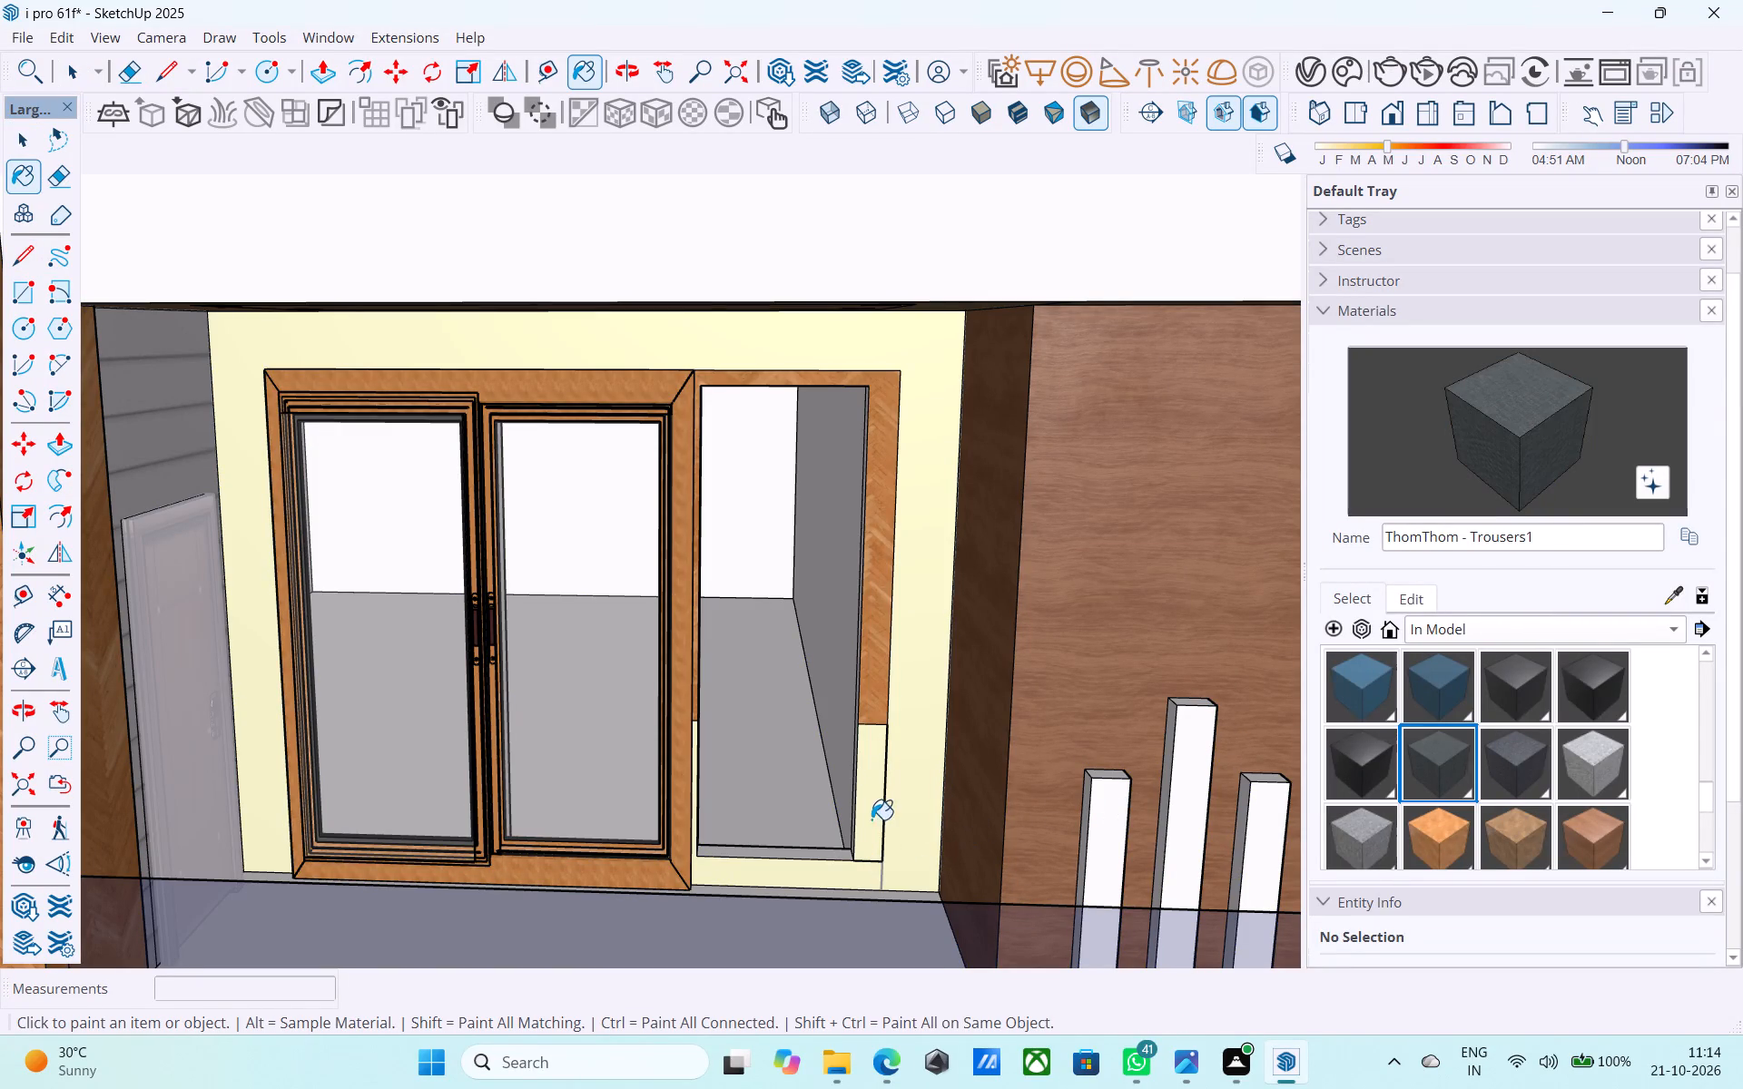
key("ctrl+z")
Erase the short horizontal edge at the lower border's bottom corner and draw a vertical line about 6 9/16" down to the floor.
key("space")
scroll(865, 856, "up", 3)
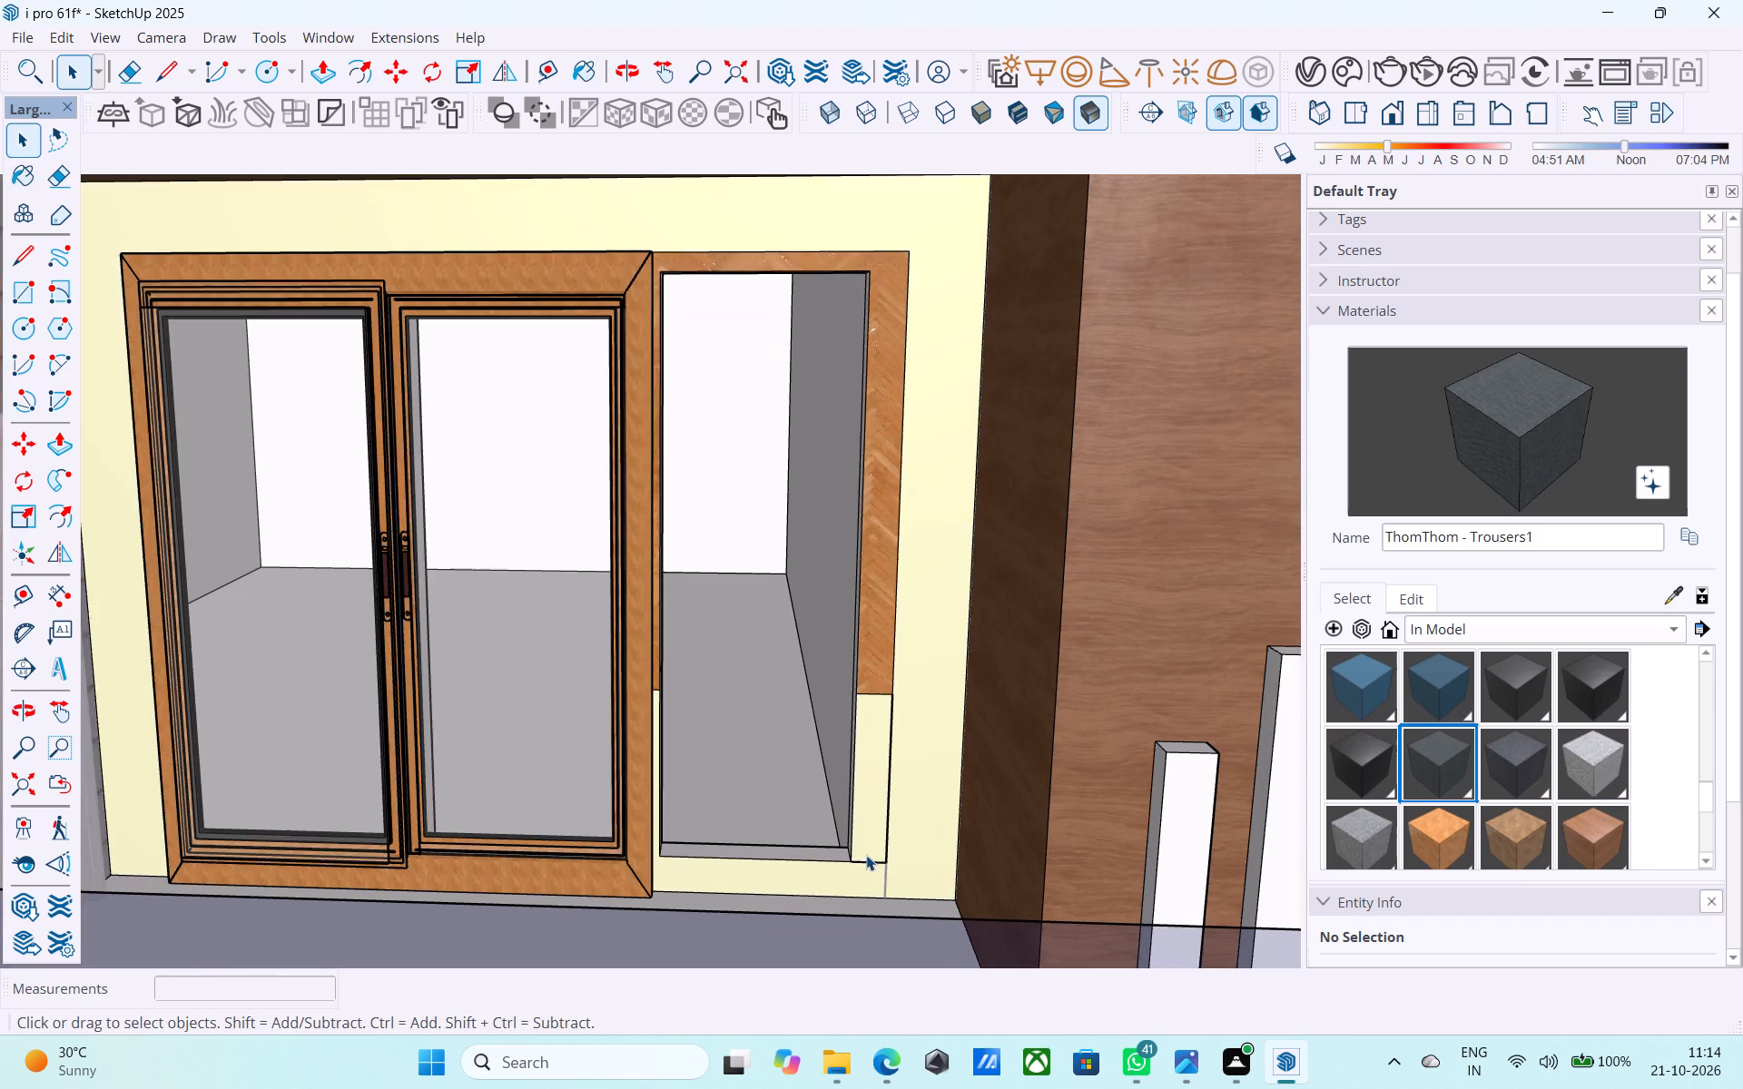
key("e")
left_click(872, 858)
key("space")
double_click(875, 864)
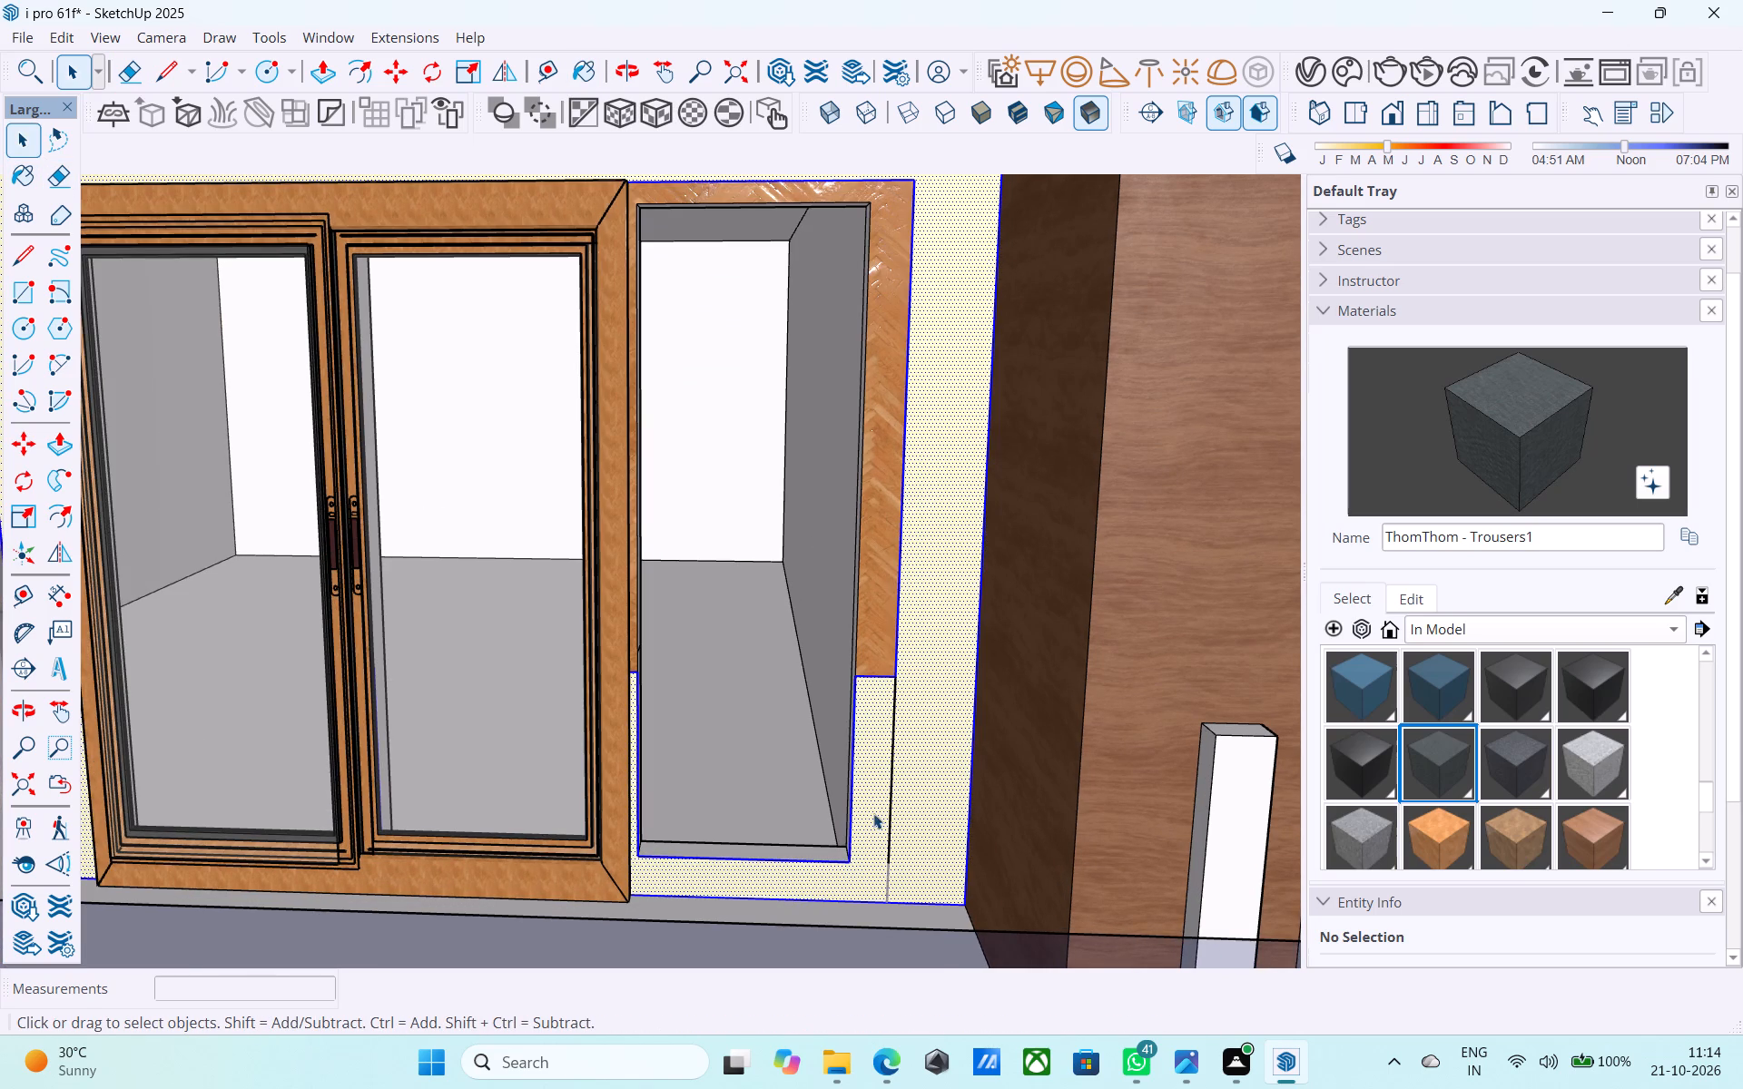
left_click(871, 798)
key("l")
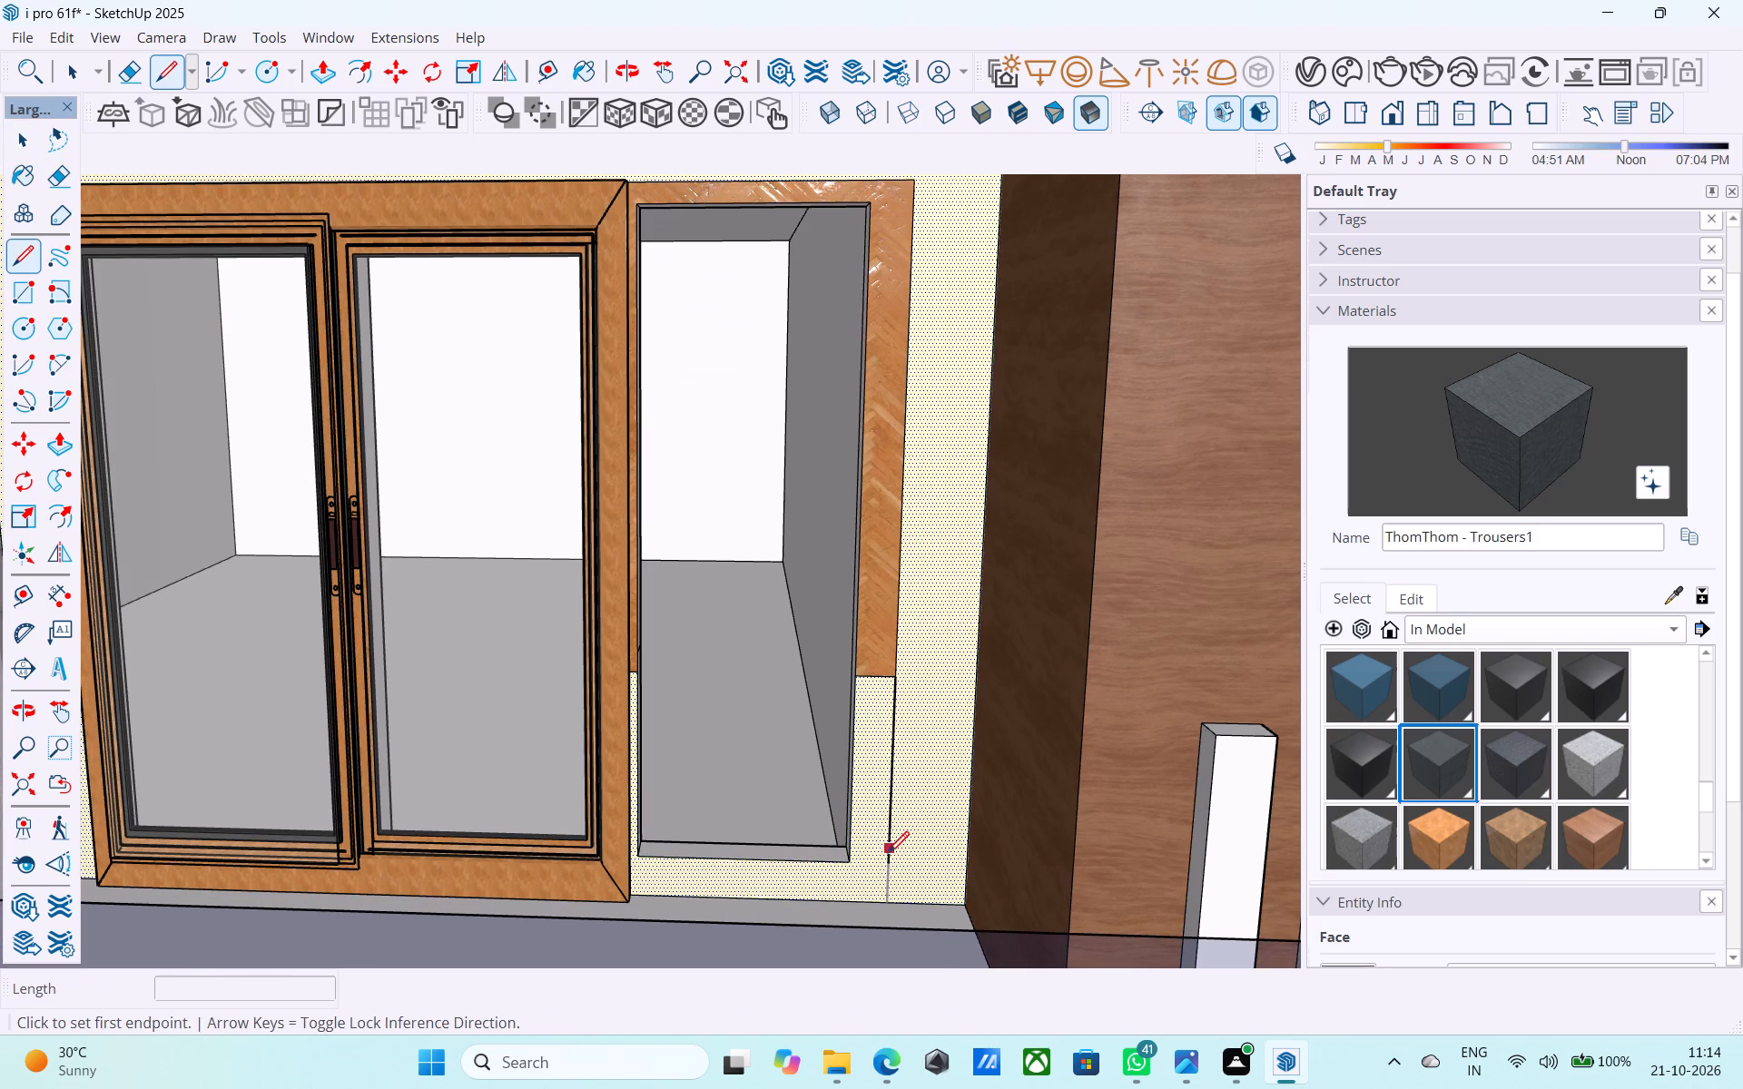
left_click(888, 857)
left_click(893, 897)
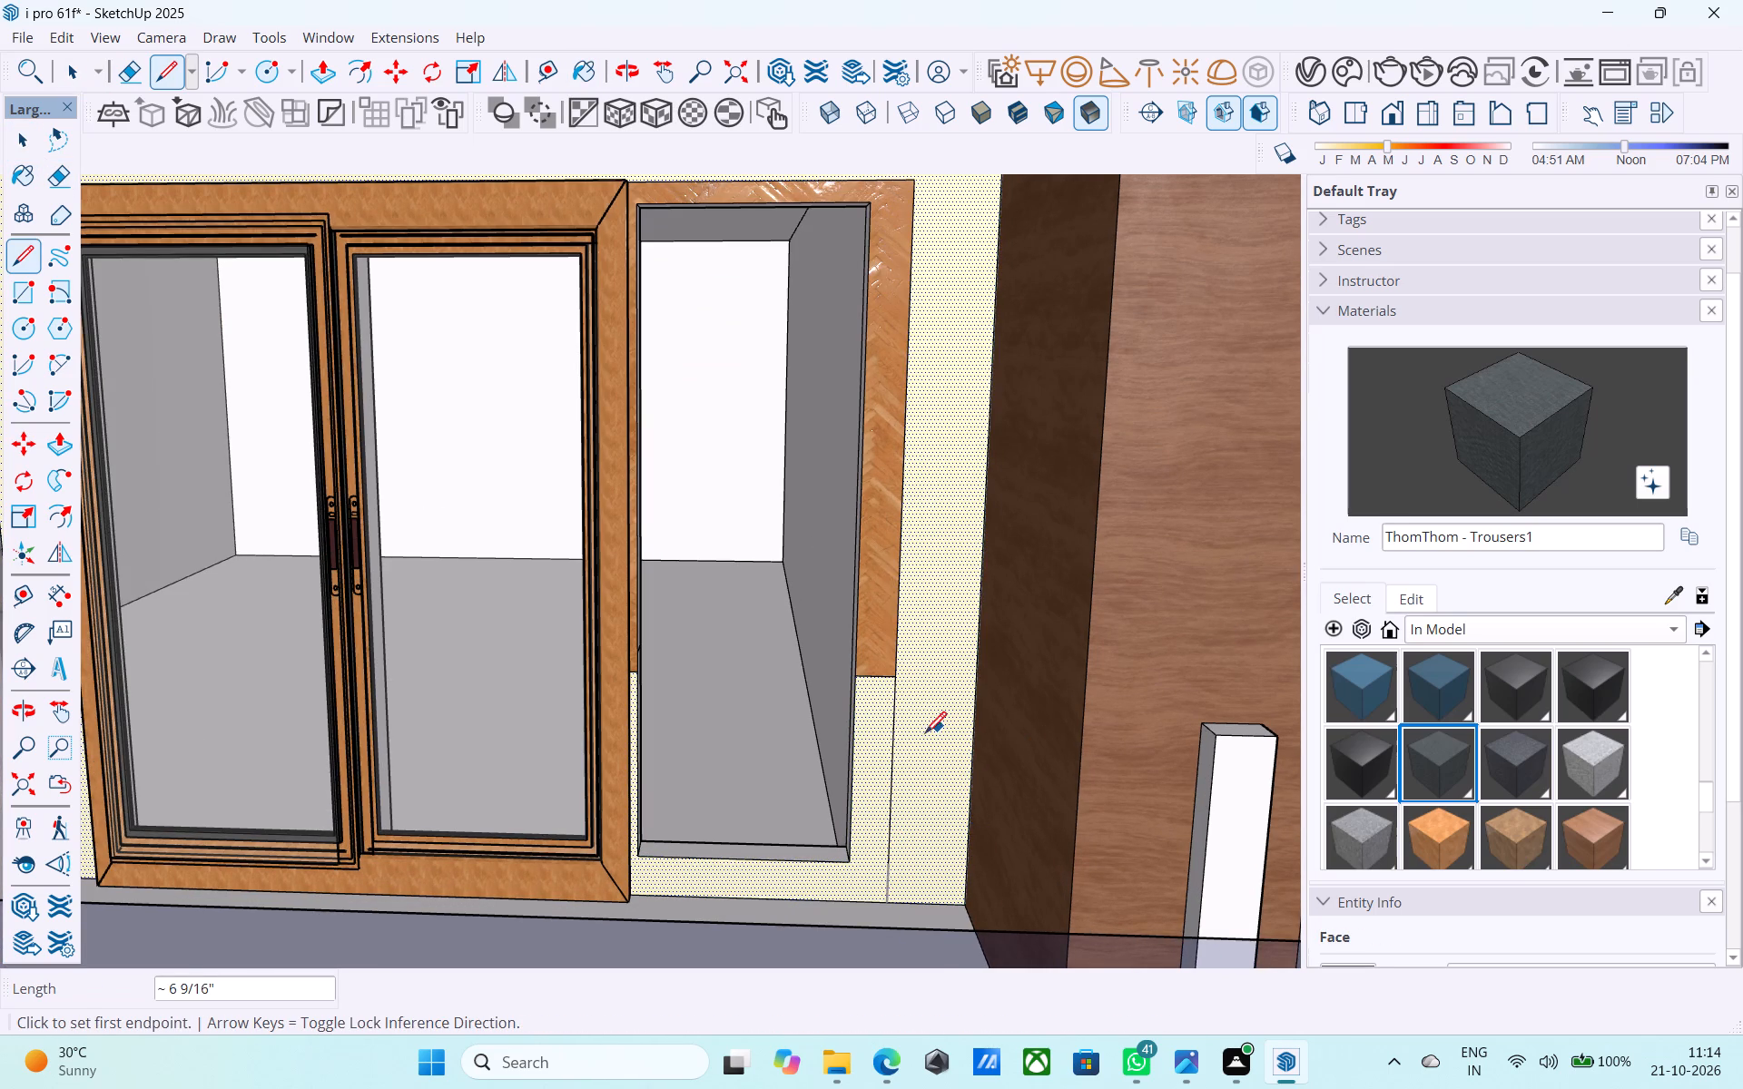
Draw a rectangle about 3' 4 5/16" by 9' 1/2" around the lower narrow opening and its border, and delete the face covering them.
middle_click_drag(835, 810, 735, 783)
scroll(662, 747, "down", 2)
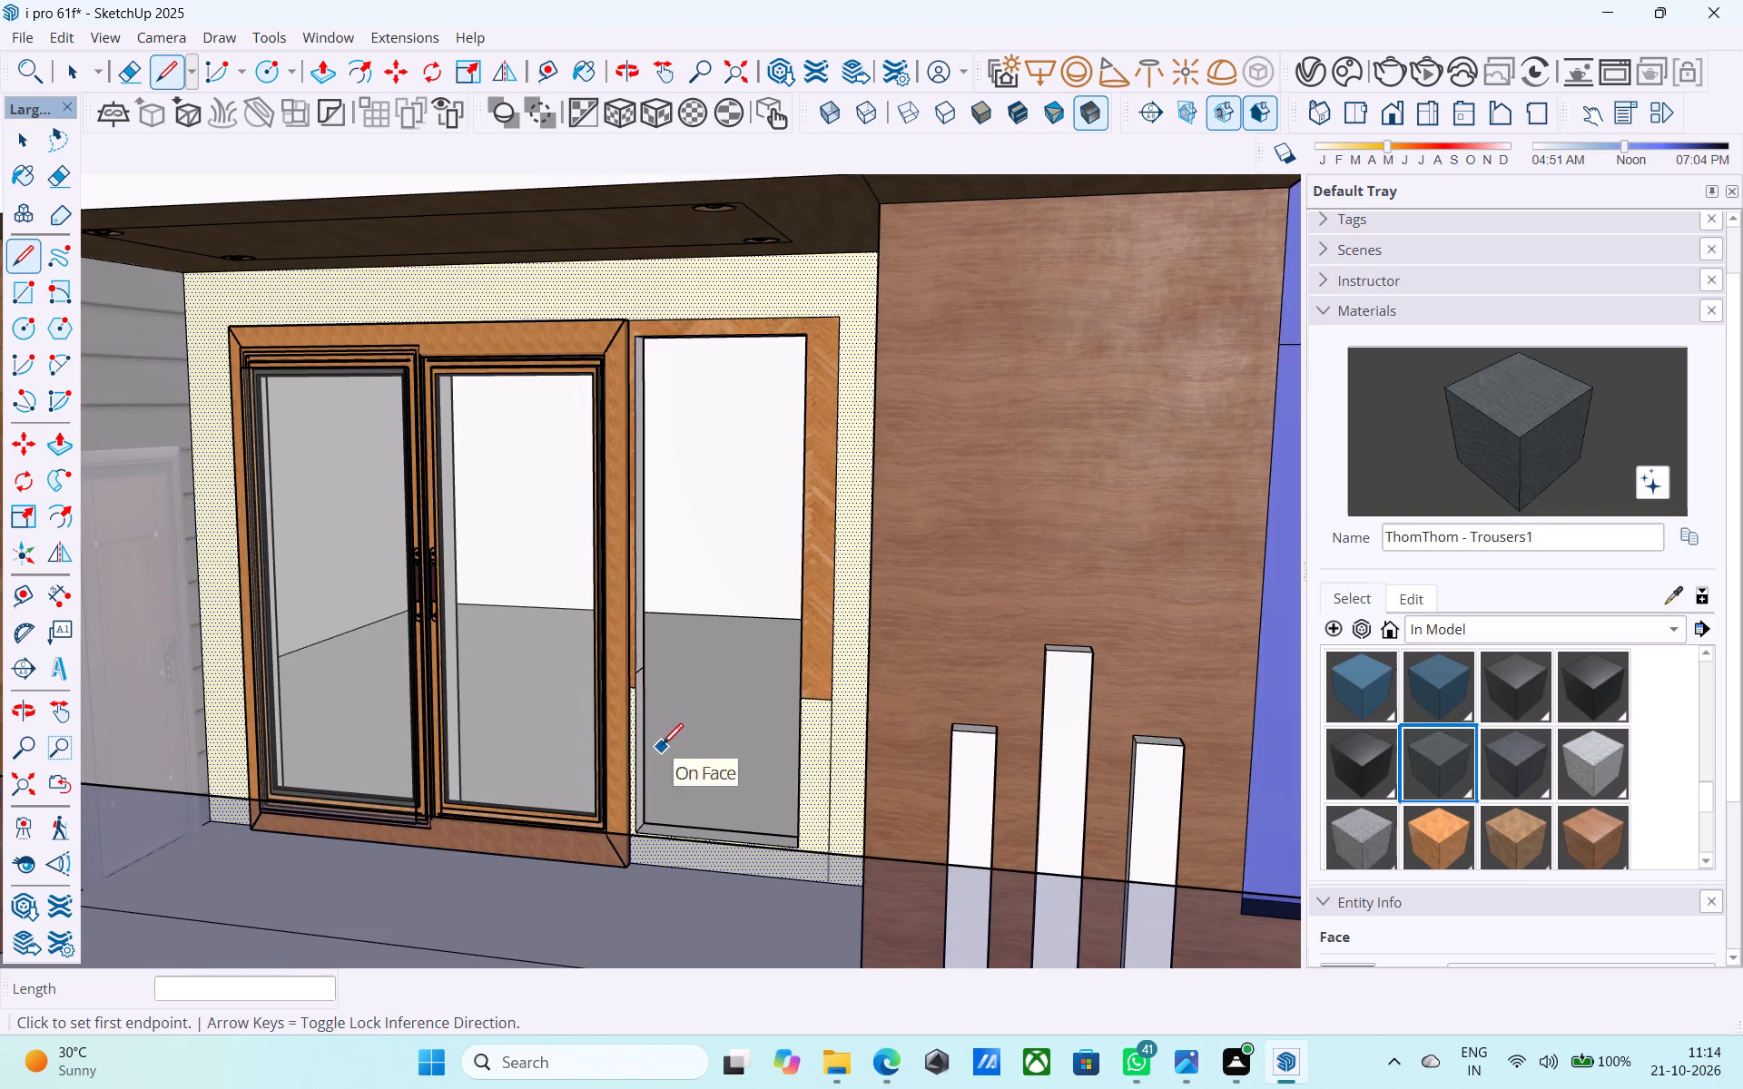
key("r")
scroll(618, 285, "up", 9)
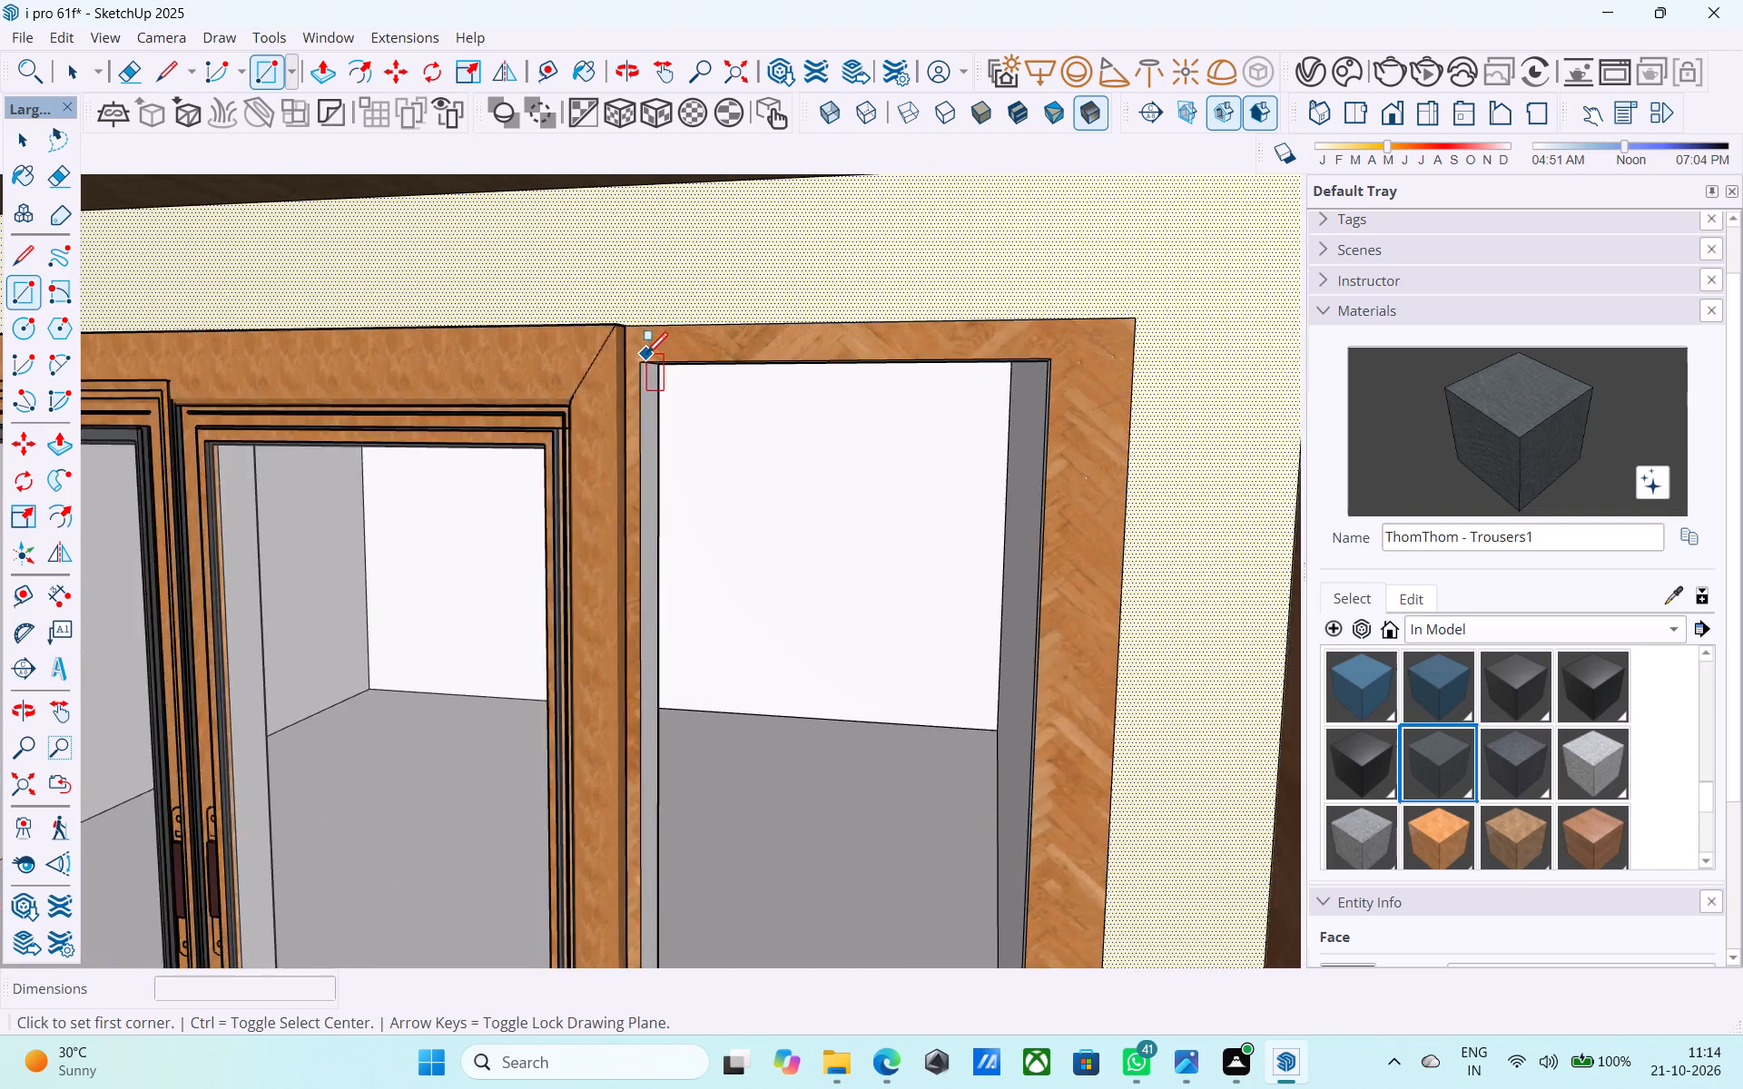
scroll(646, 356, "up", 2)
left_click(617, 315)
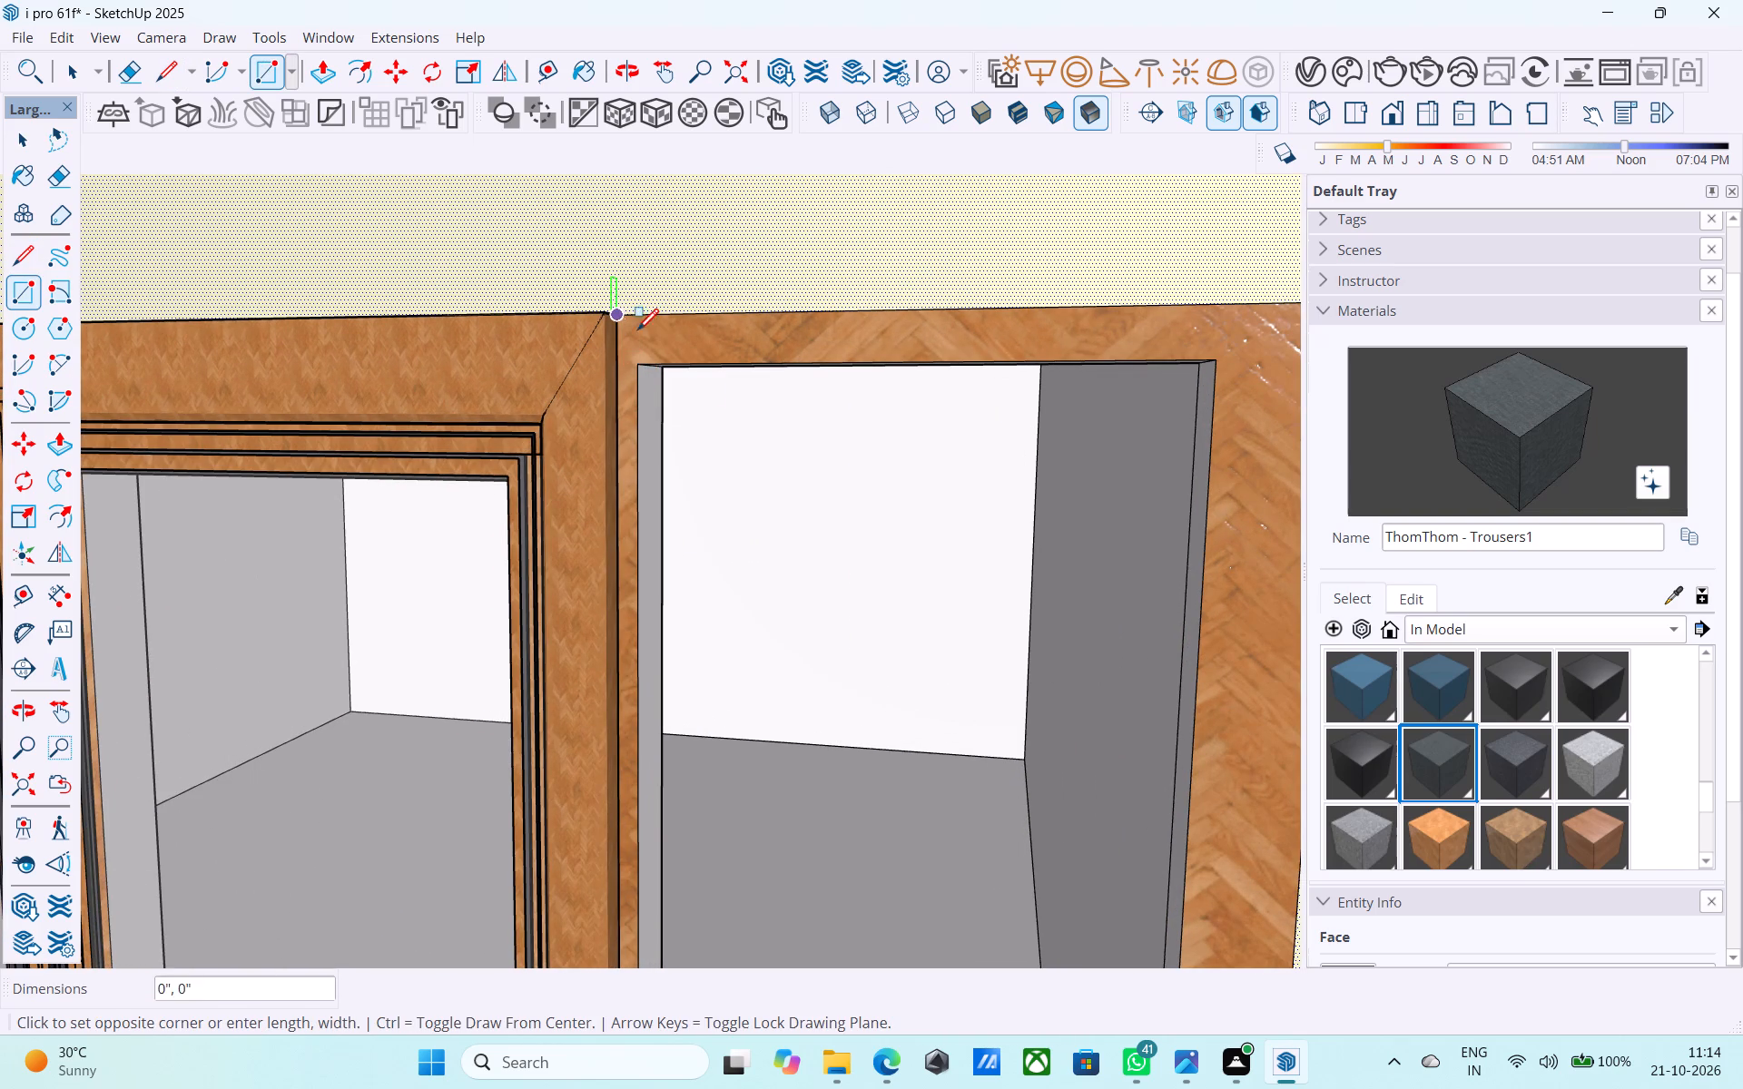
scroll(732, 476, "down", 10)
middle_click_drag(823, 754, 860, 869)
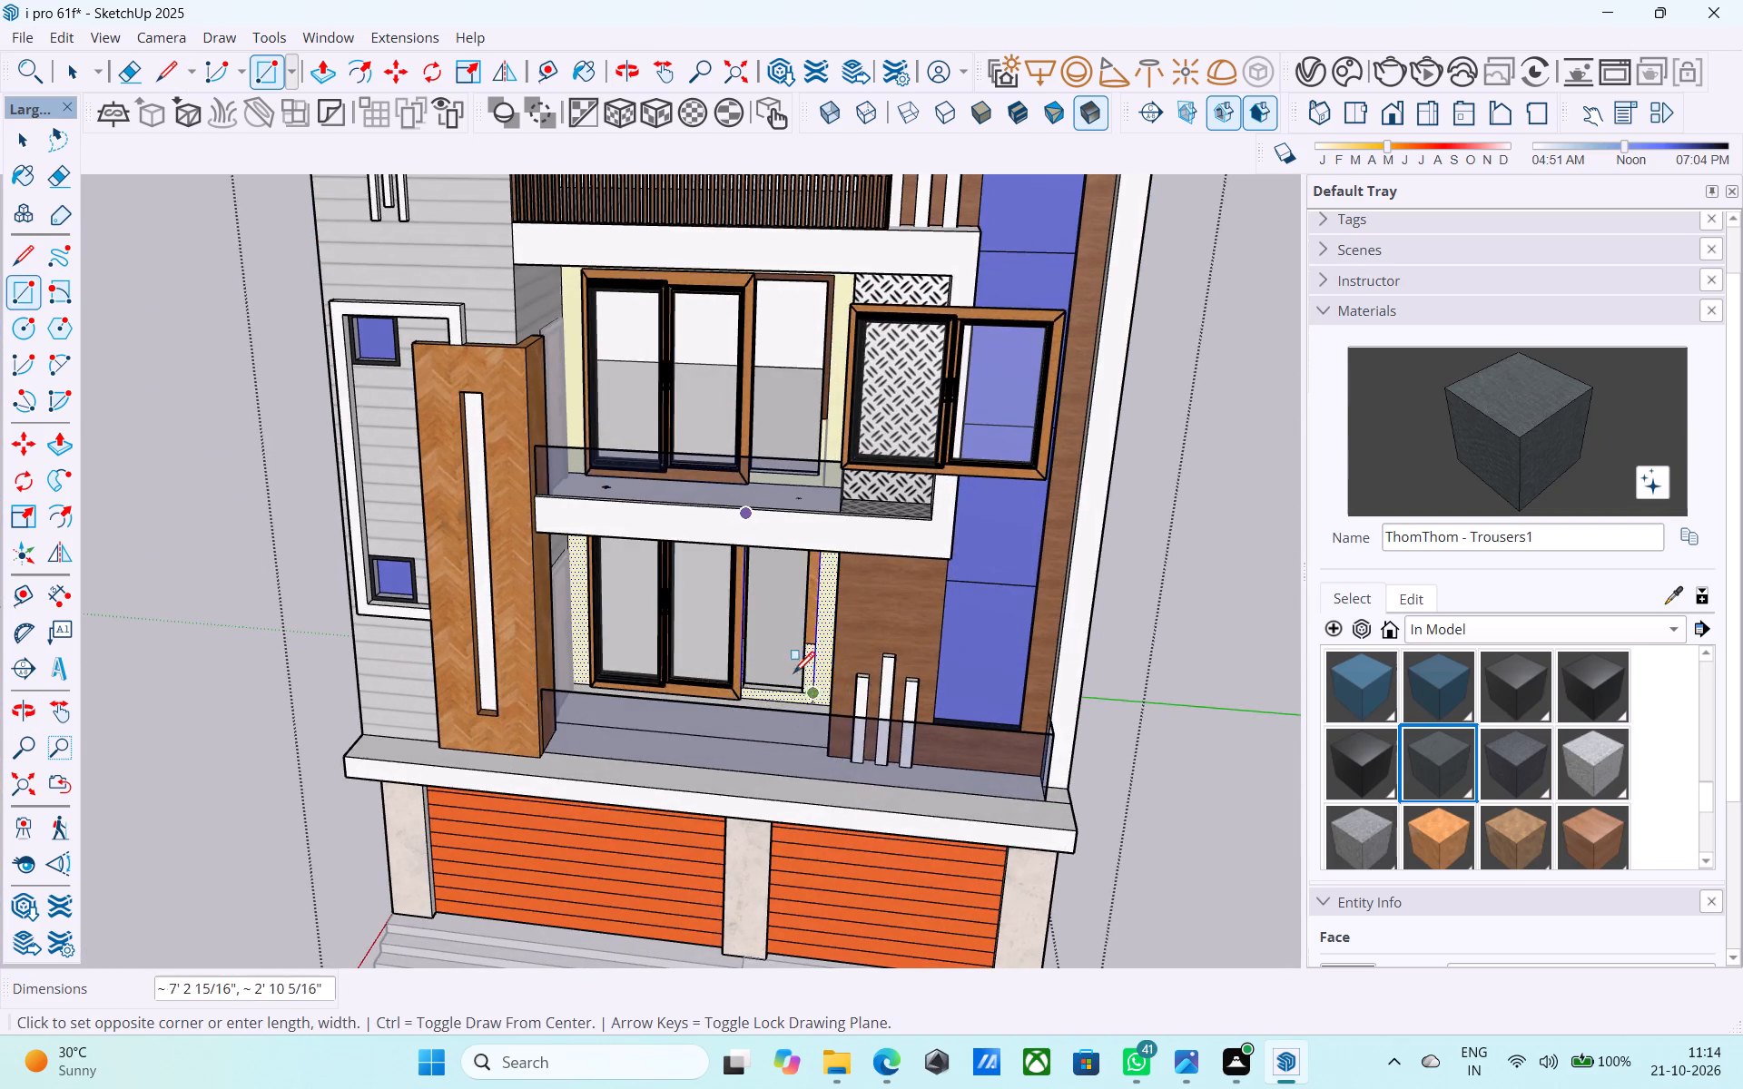
scroll(793, 675, "up", 8)
left_click(827, 739)
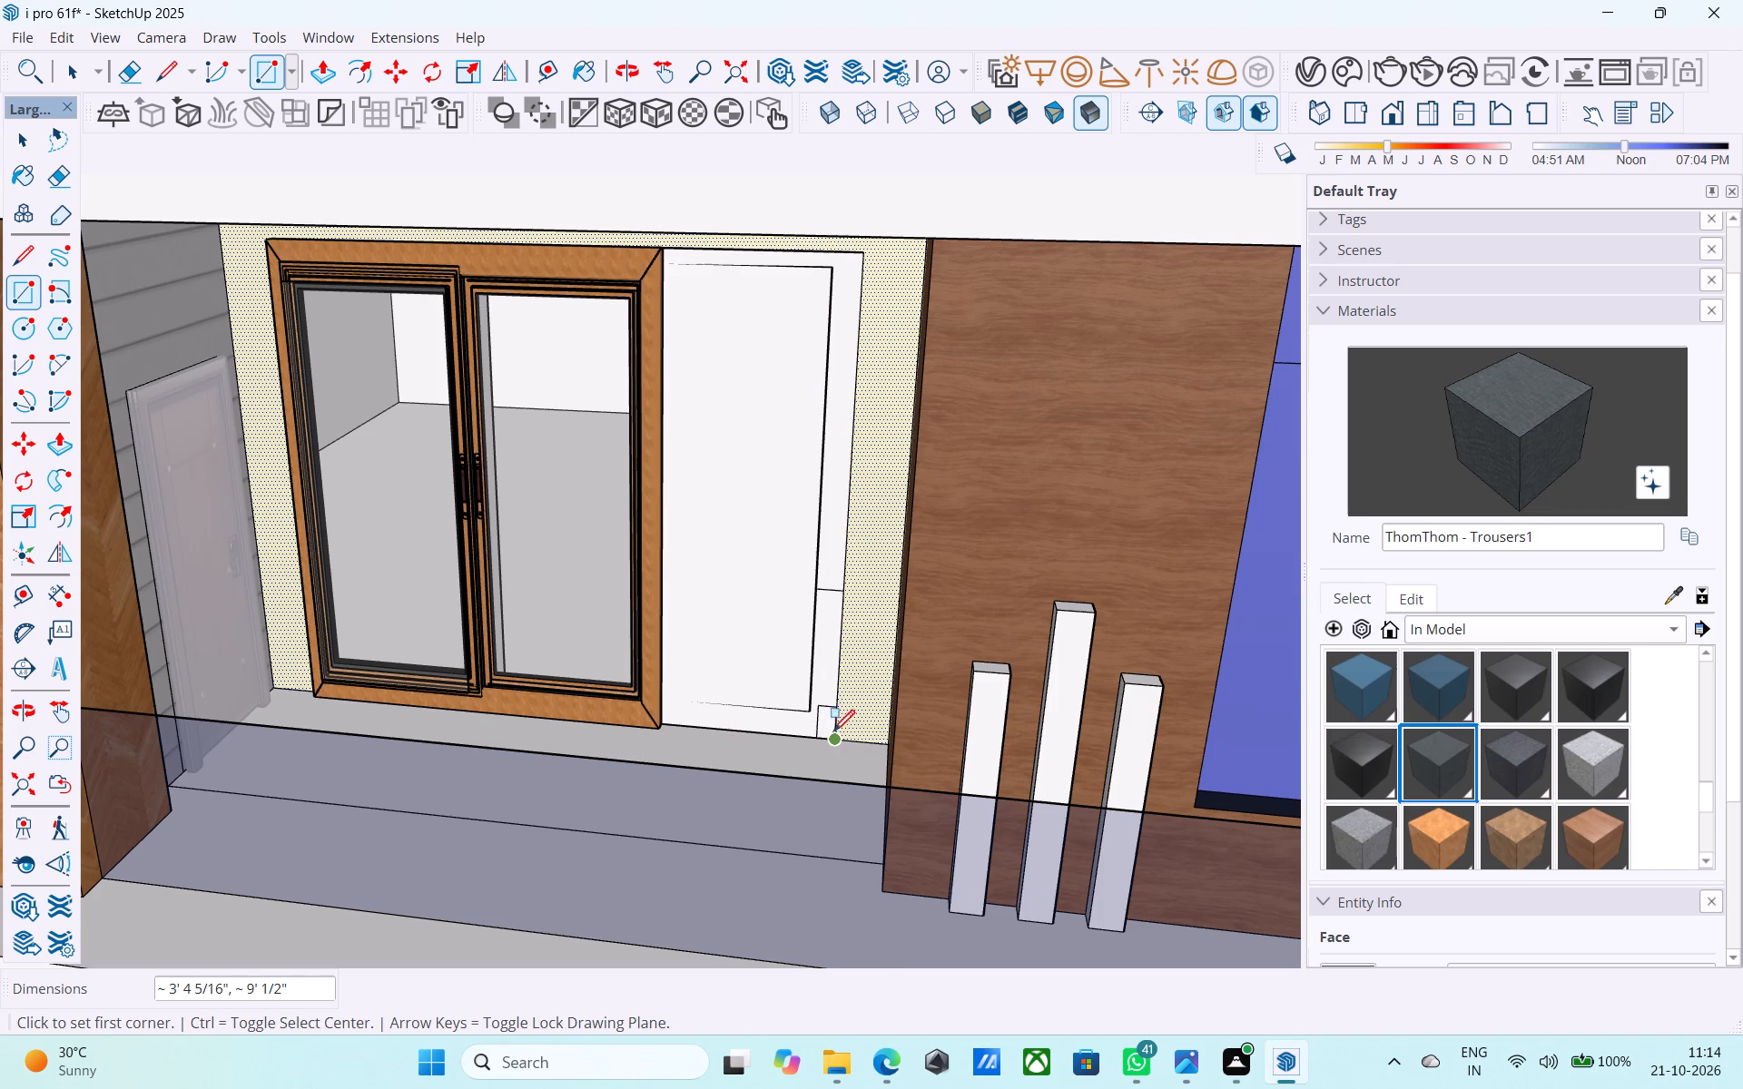
key("space")
left_click(757, 617)
key("Delete")
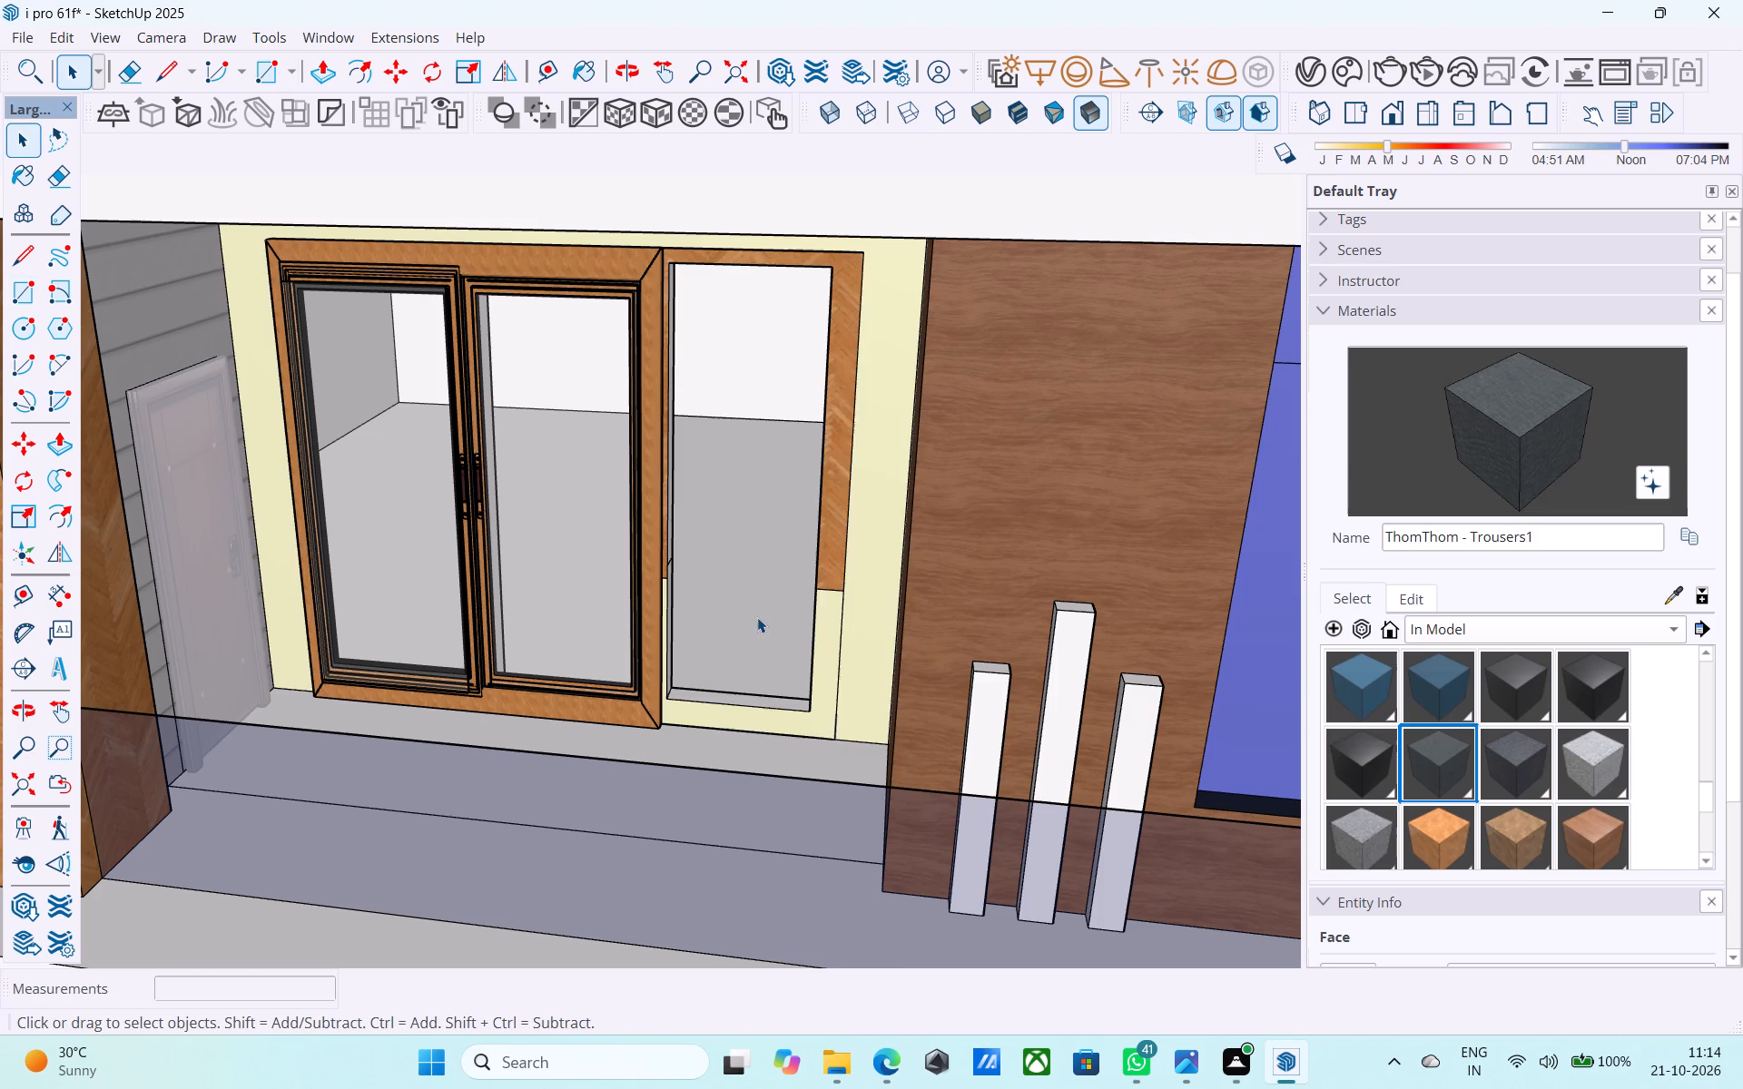
Erase the horizontal edge dividing the wood part of the lower opening's border from the cream part below.
middle_click_drag(759, 622, 792, 655)
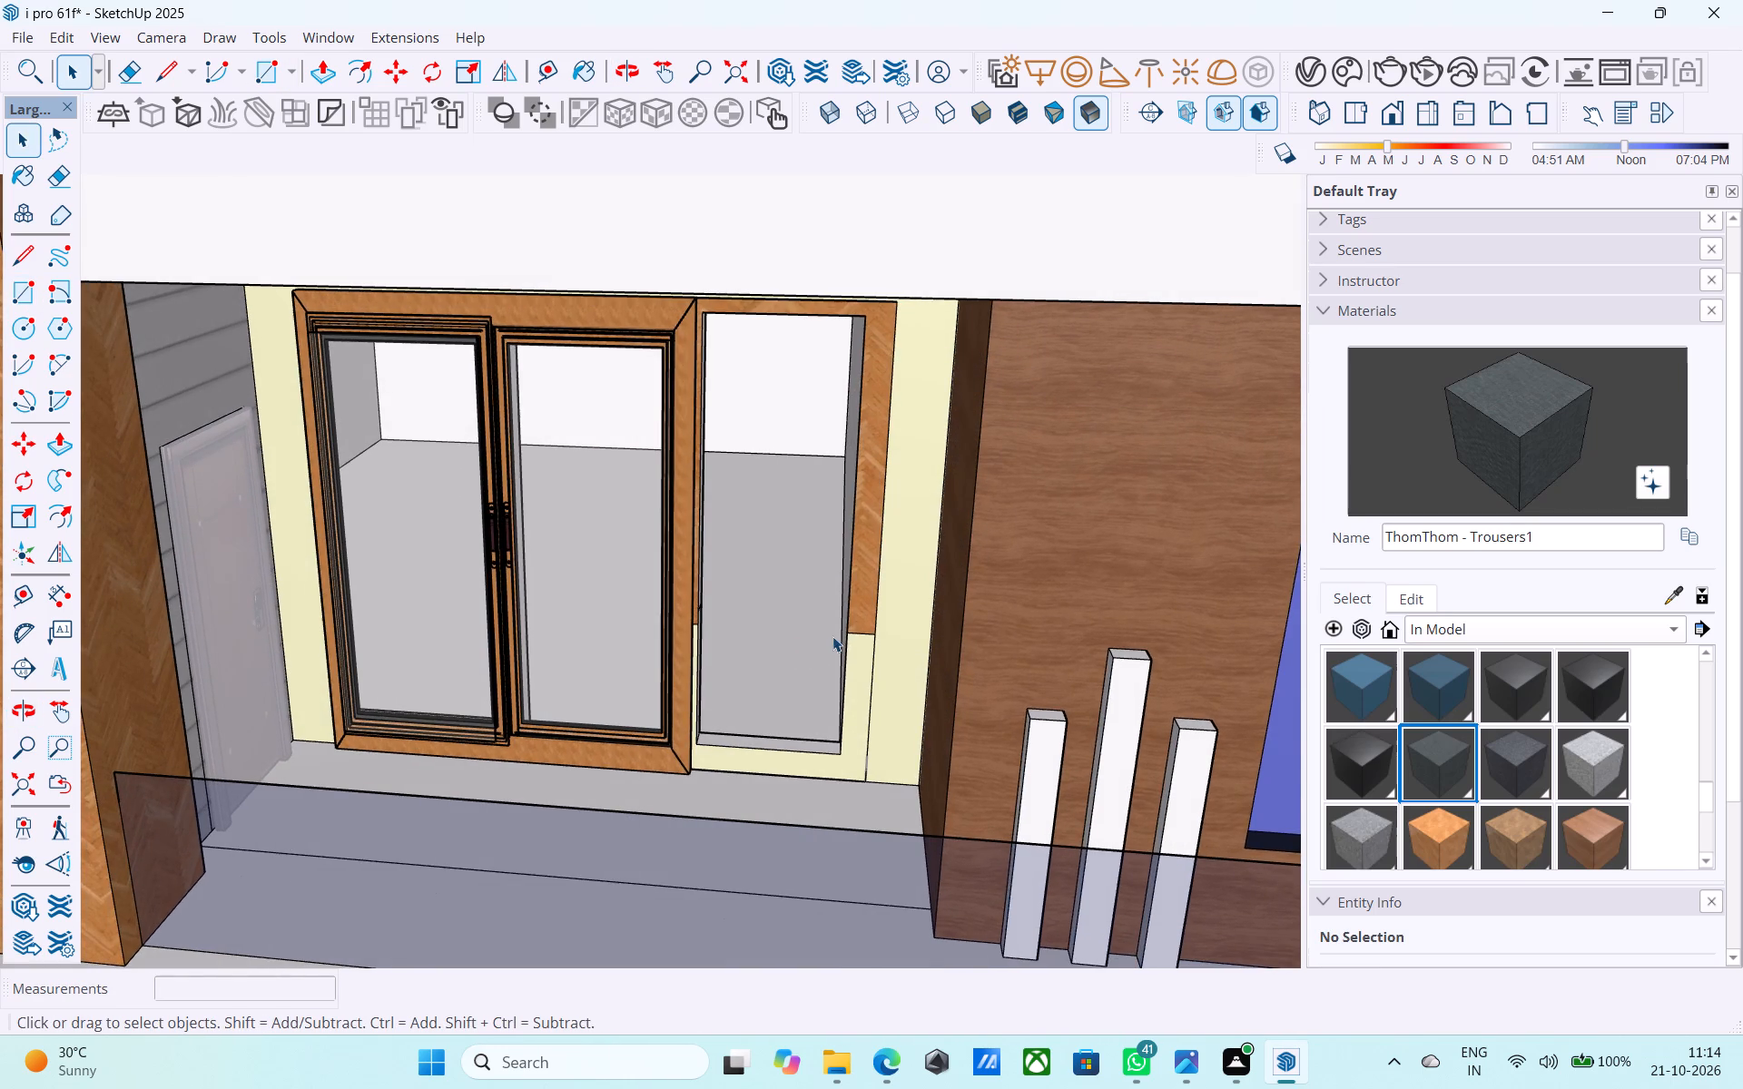
scroll(832, 636, "up", 2)
left_click(865, 632)
scroll(865, 639, "up", 3)
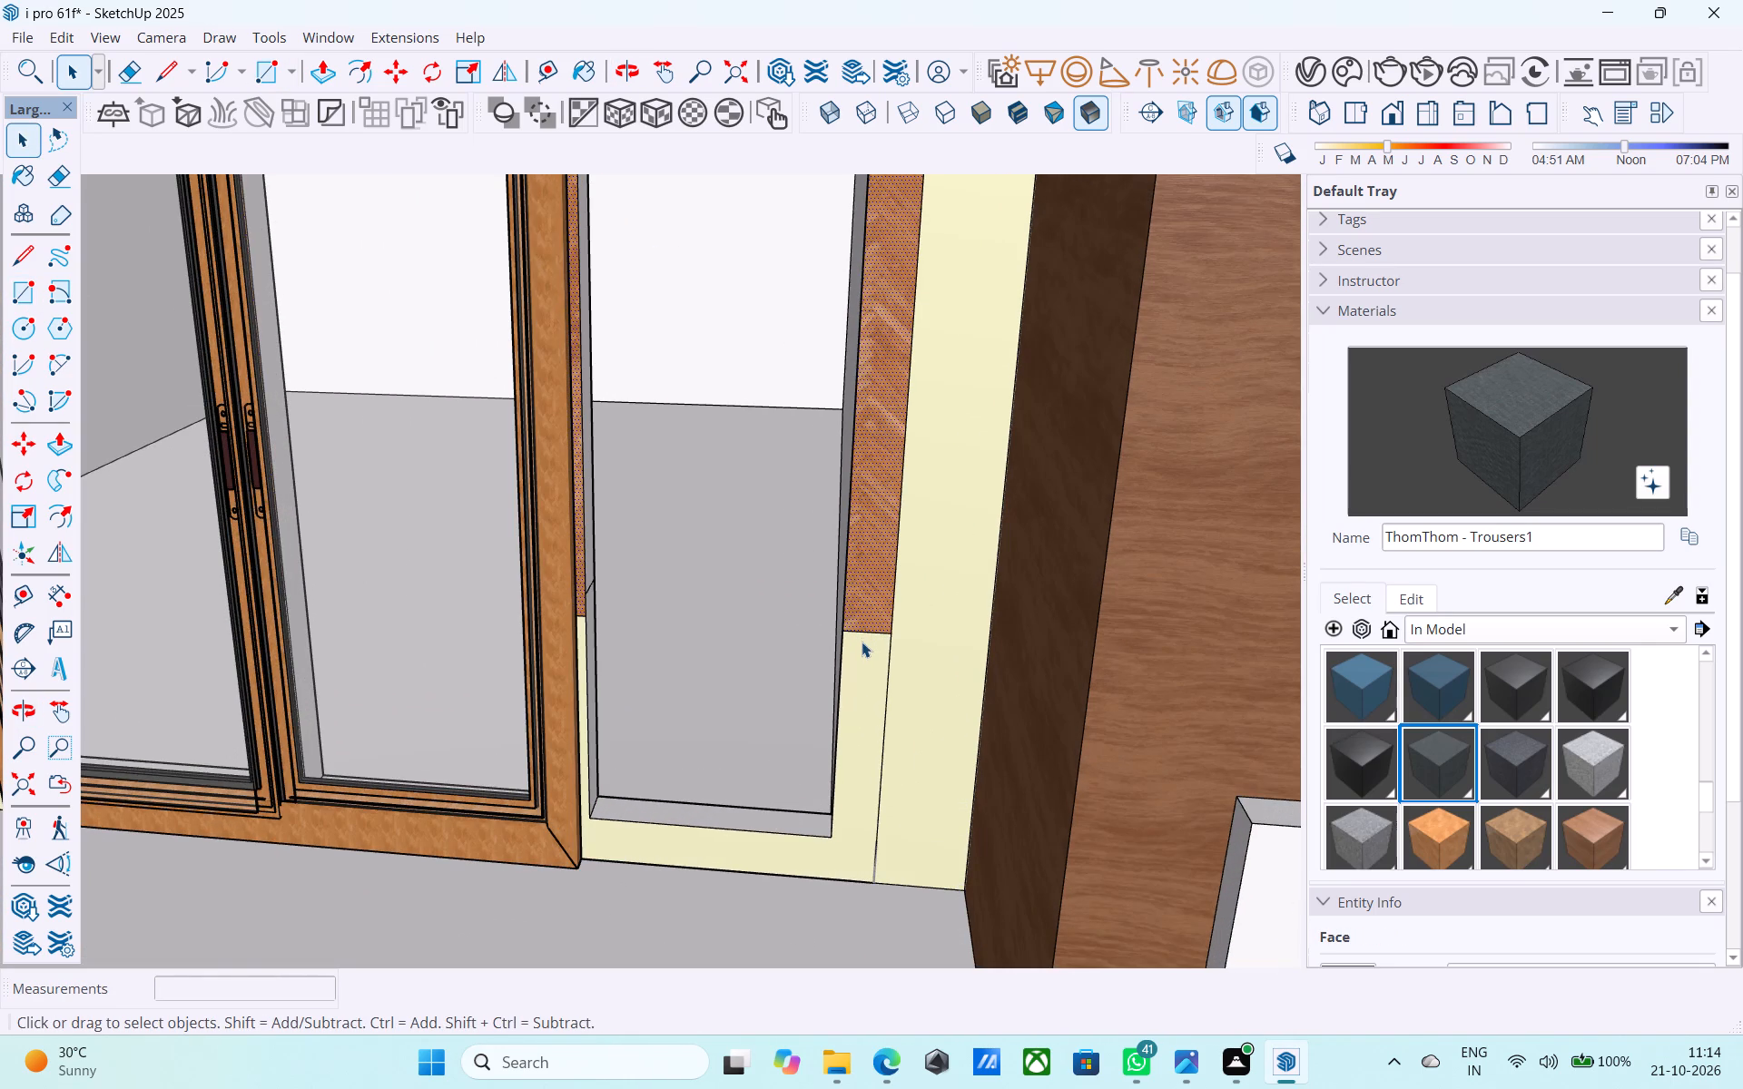
key("e")
left_click(868, 633)
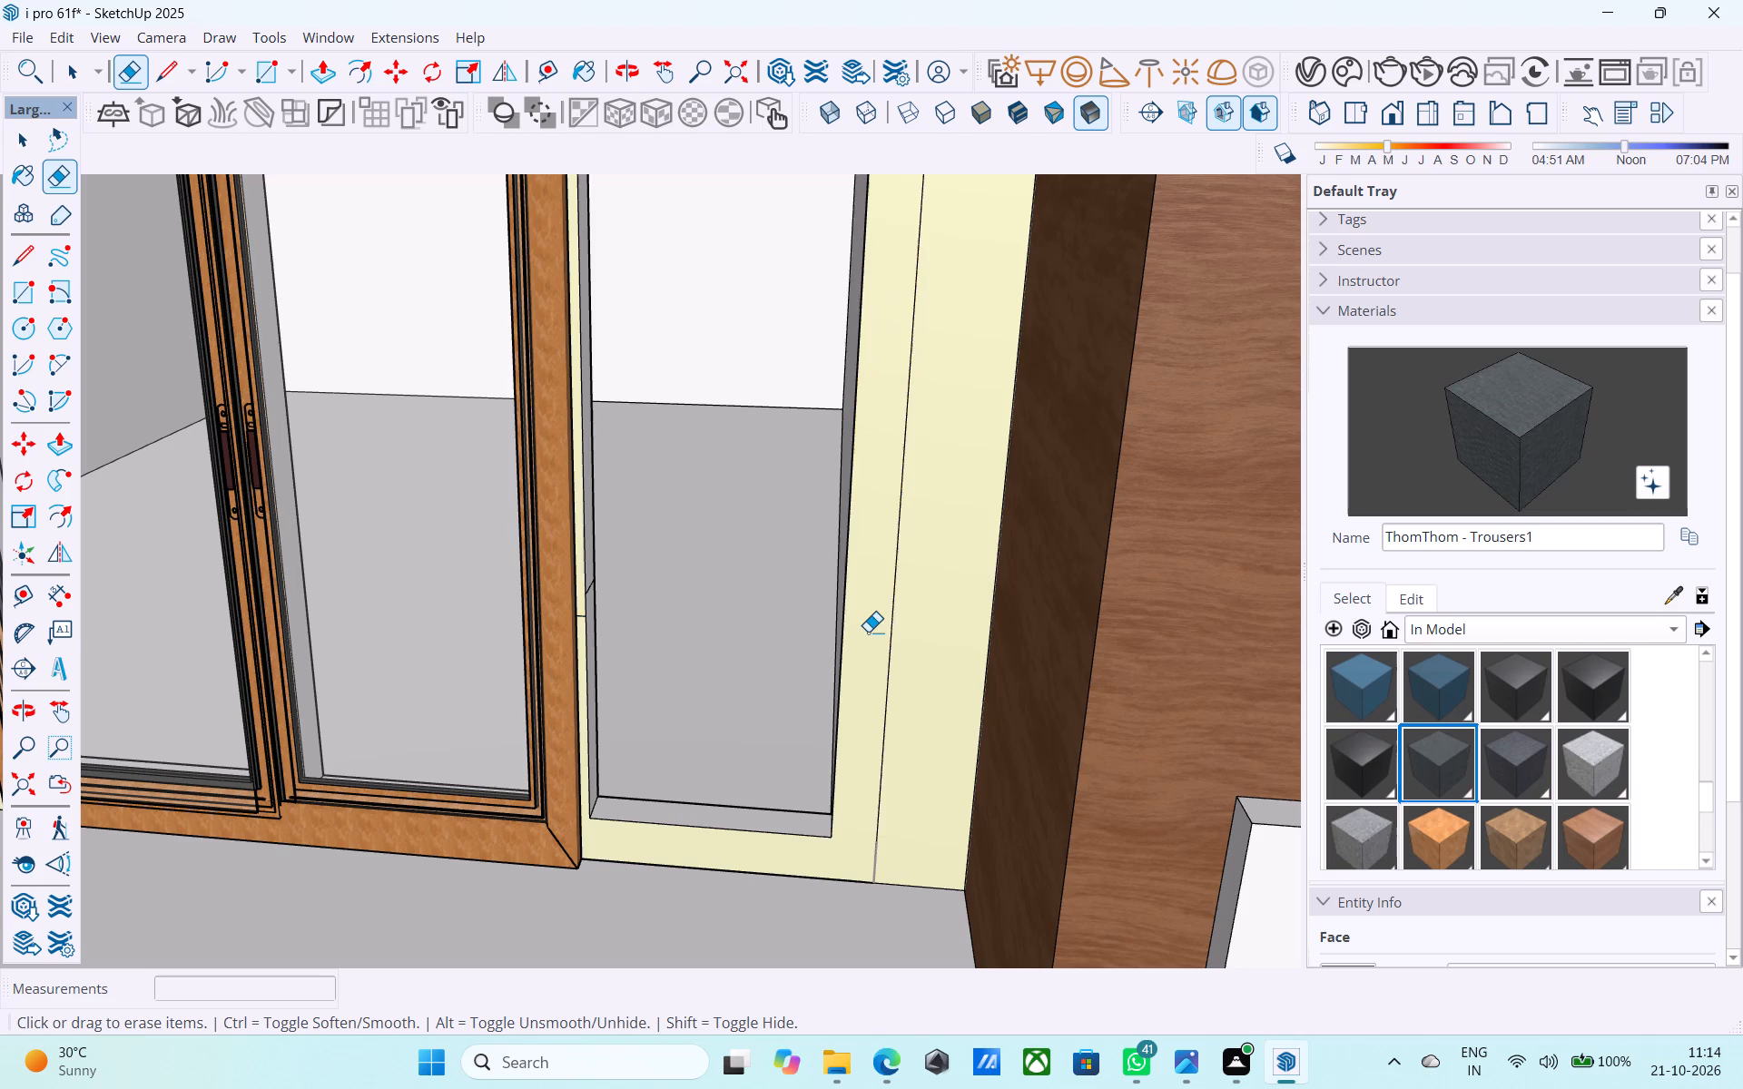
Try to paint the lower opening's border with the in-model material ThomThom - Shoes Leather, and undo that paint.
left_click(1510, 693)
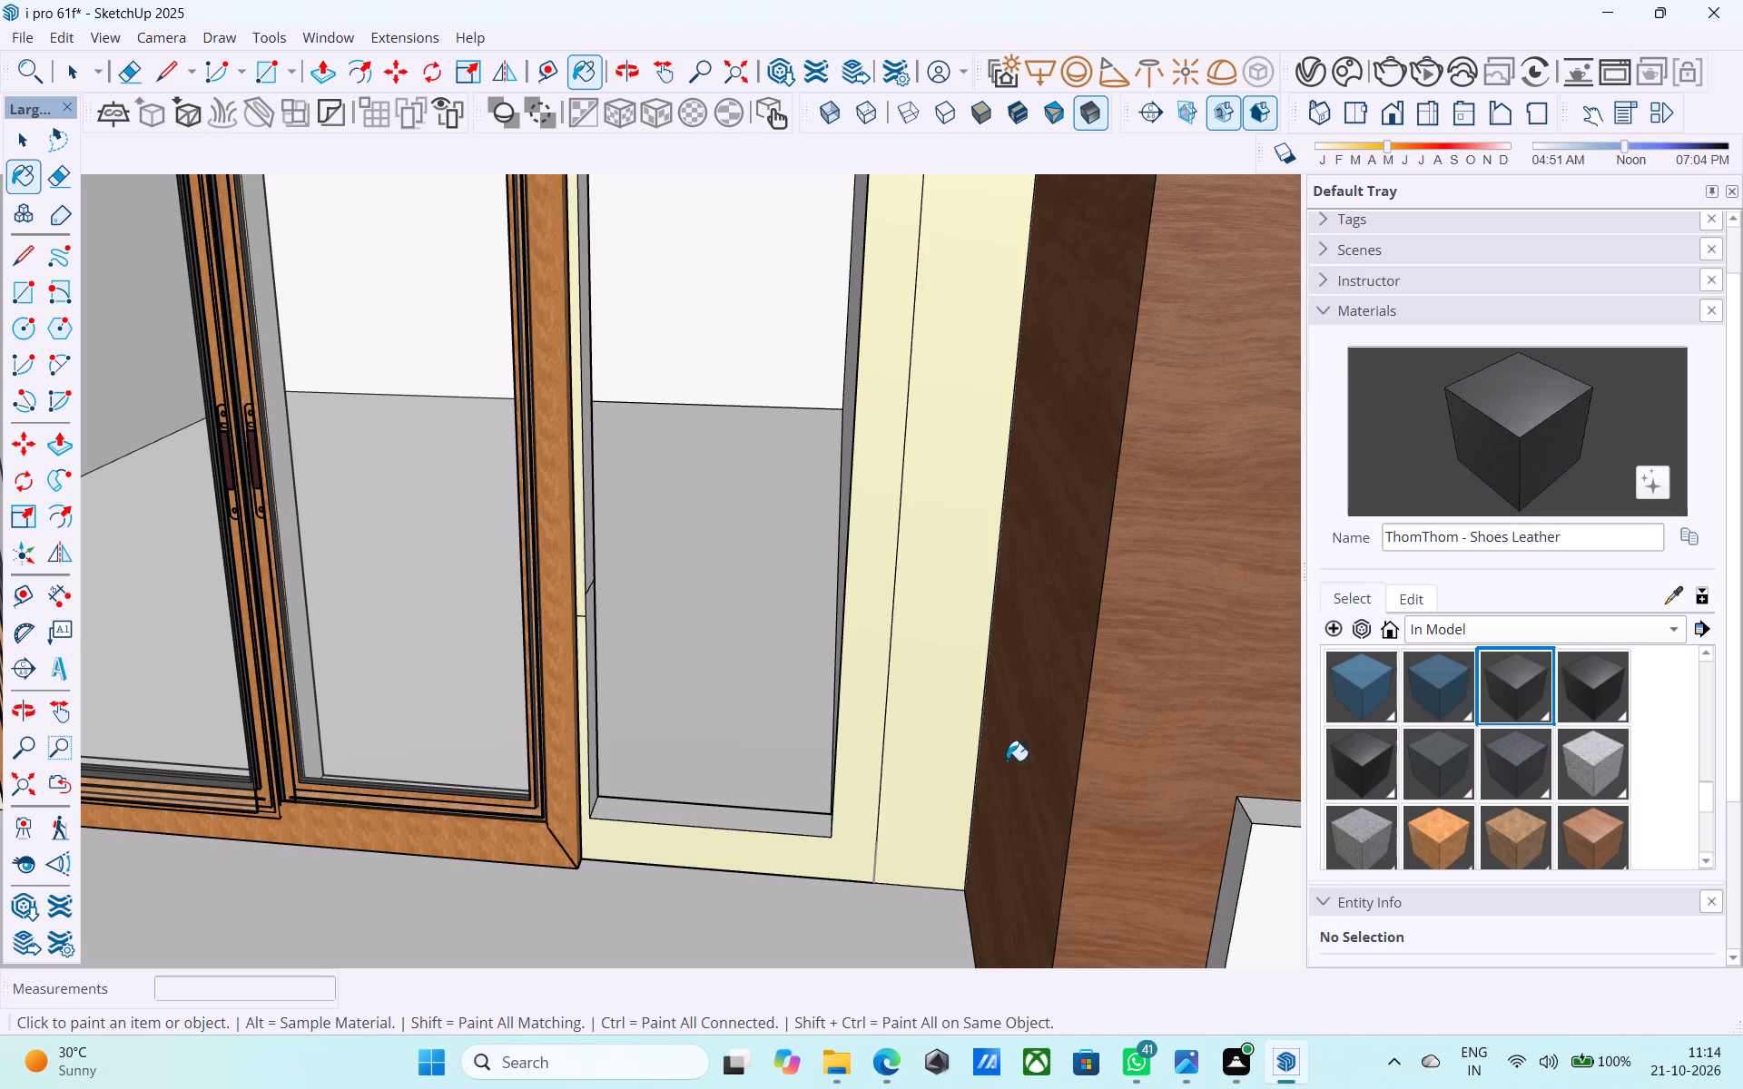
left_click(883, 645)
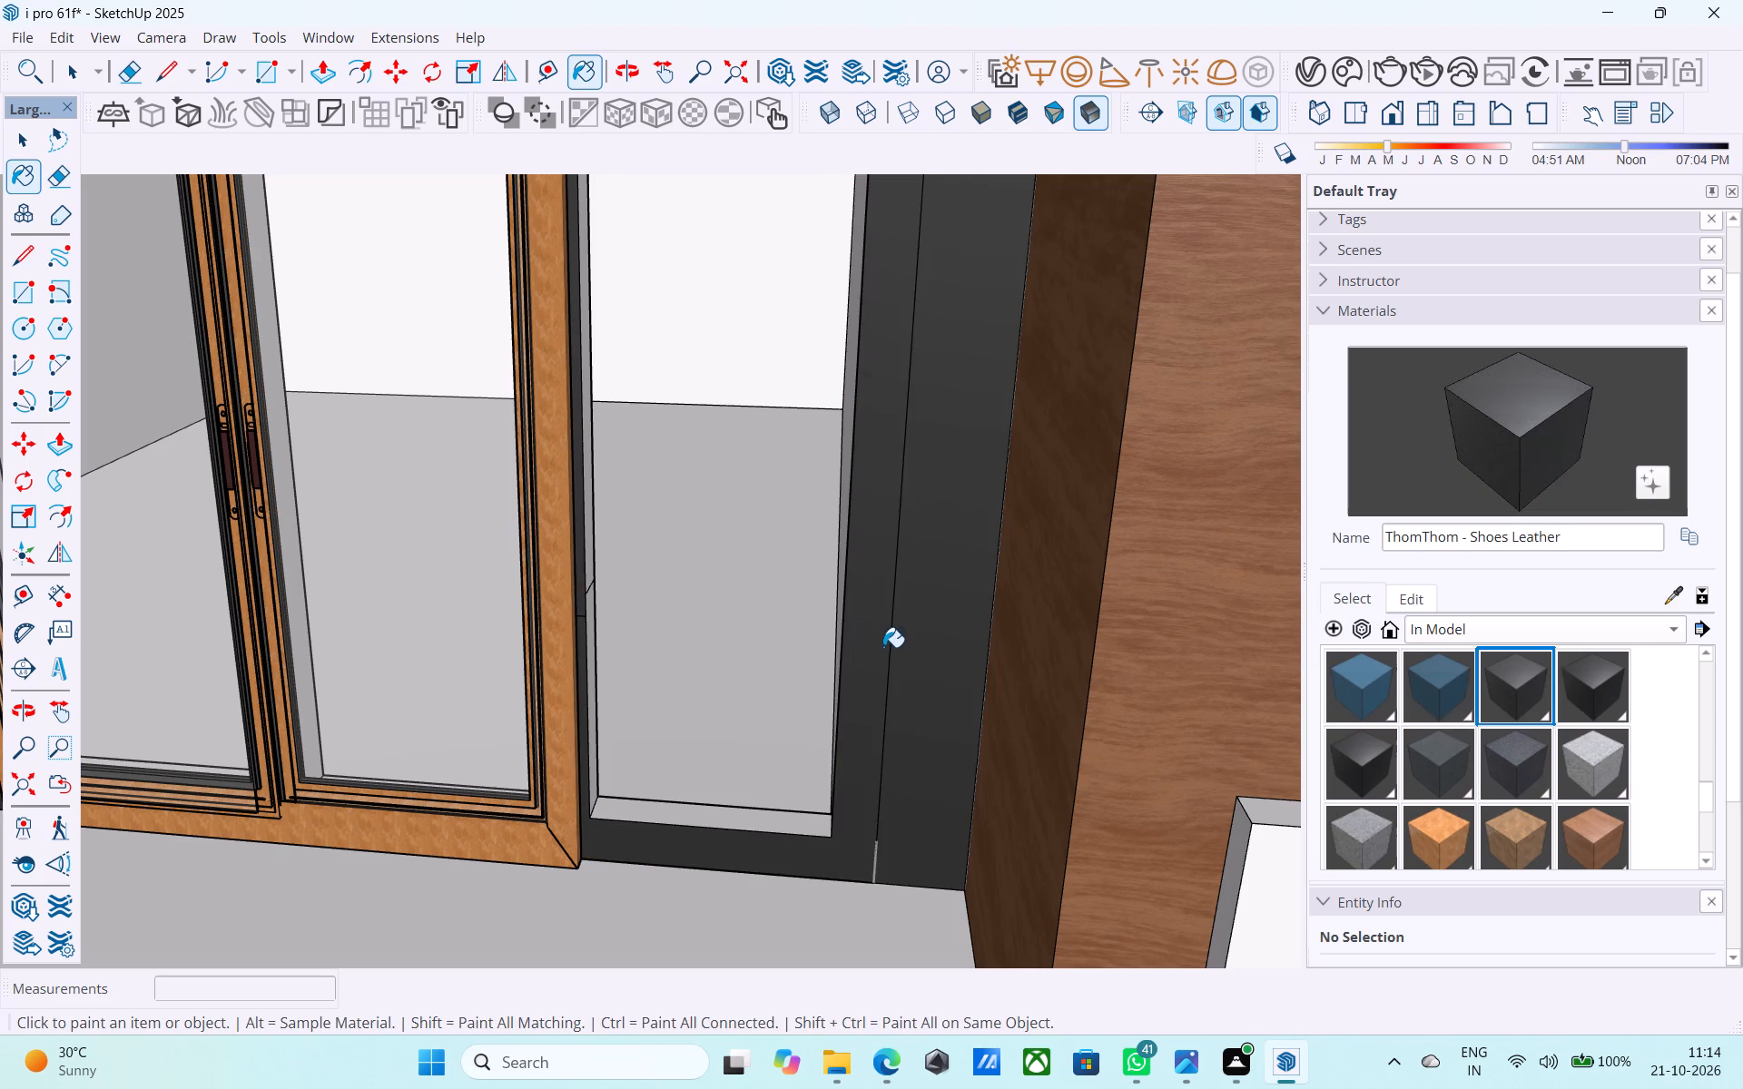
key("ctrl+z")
Erase the short vertical edge at the bottom outer corner of the lower narrow opening's border, just above the floor.
key("space")
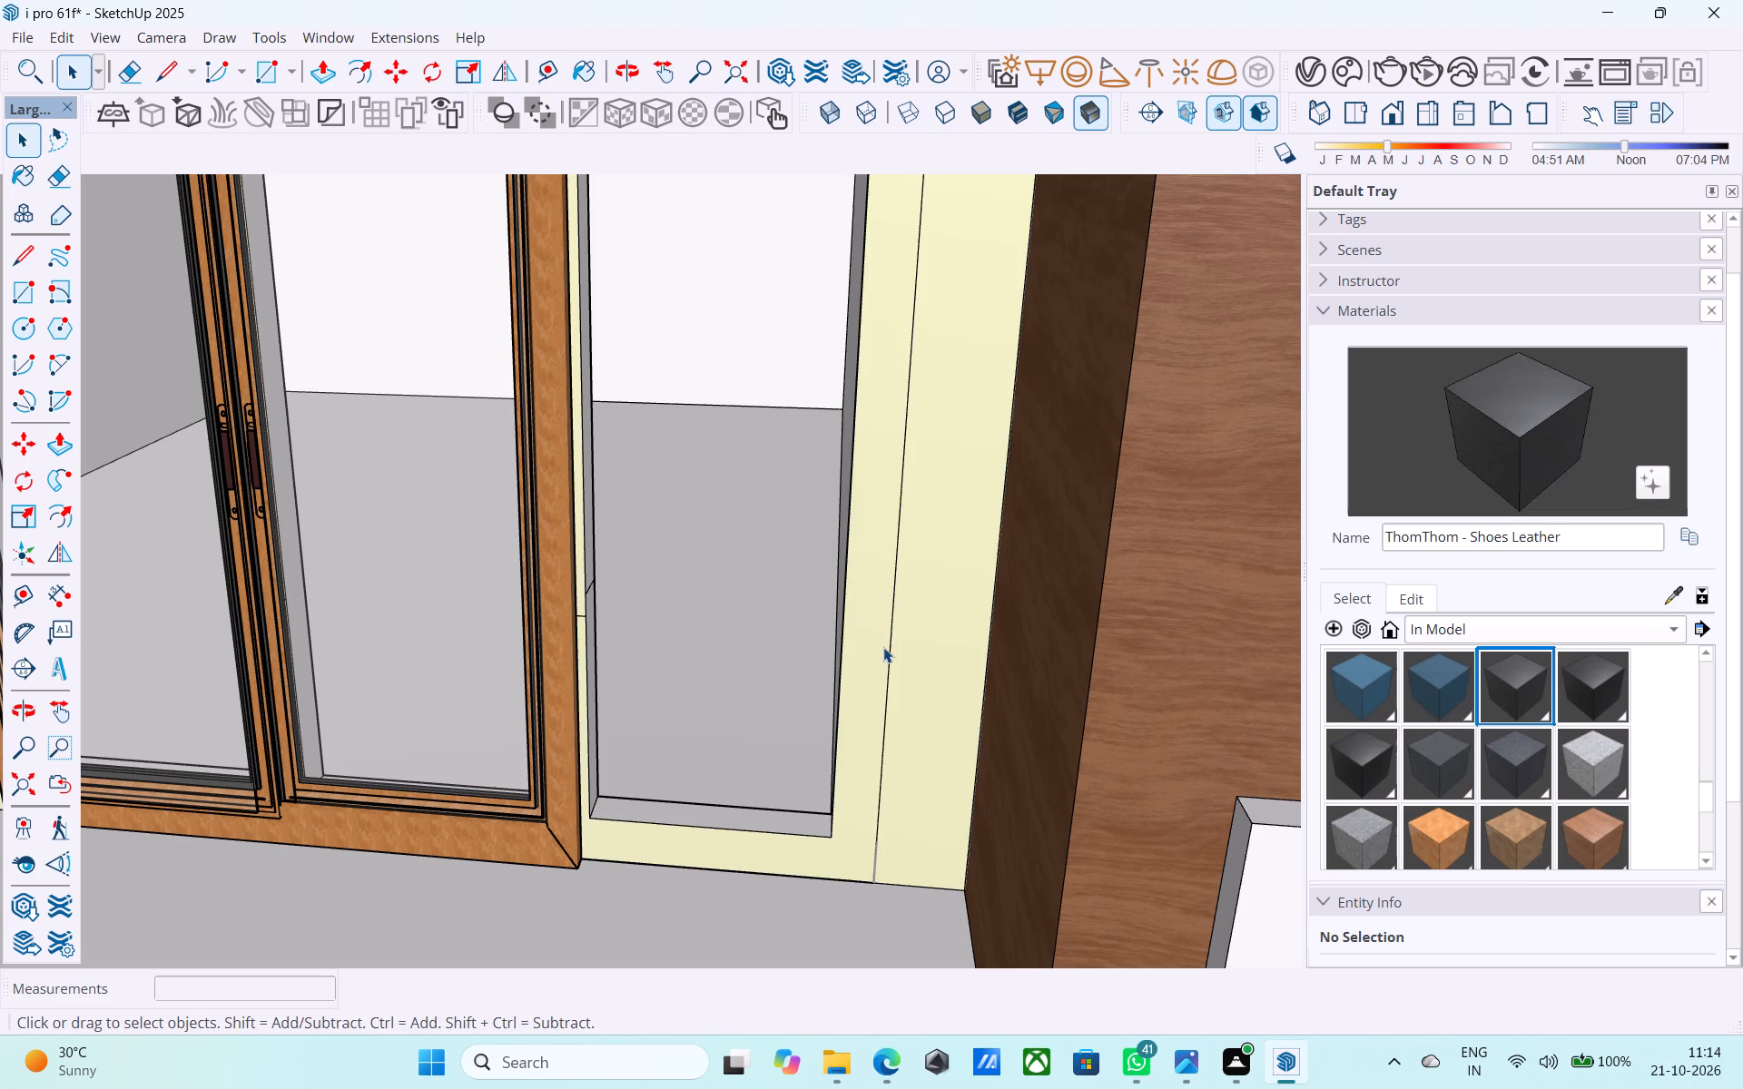
scroll(876, 610, "down", 13)
scroll(848, 655, "up", 9)
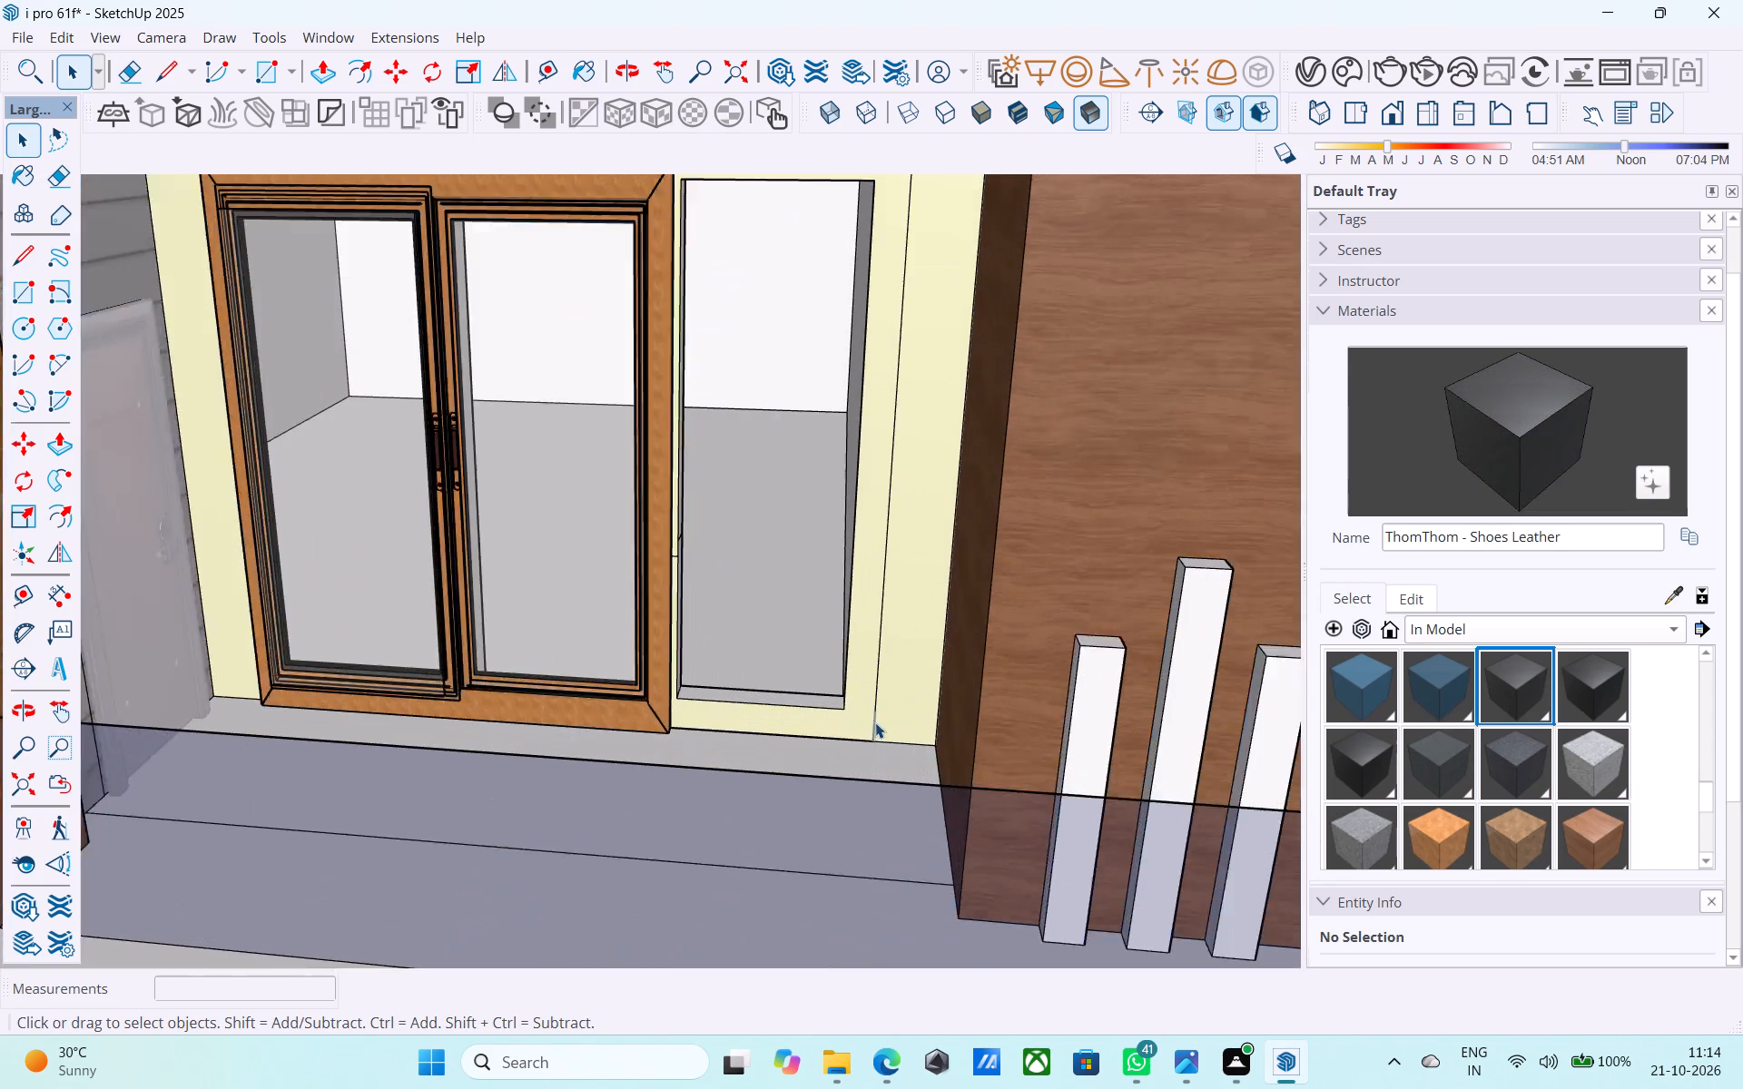
scroll(875, 722, "up", 3)
left_click(874, 737)
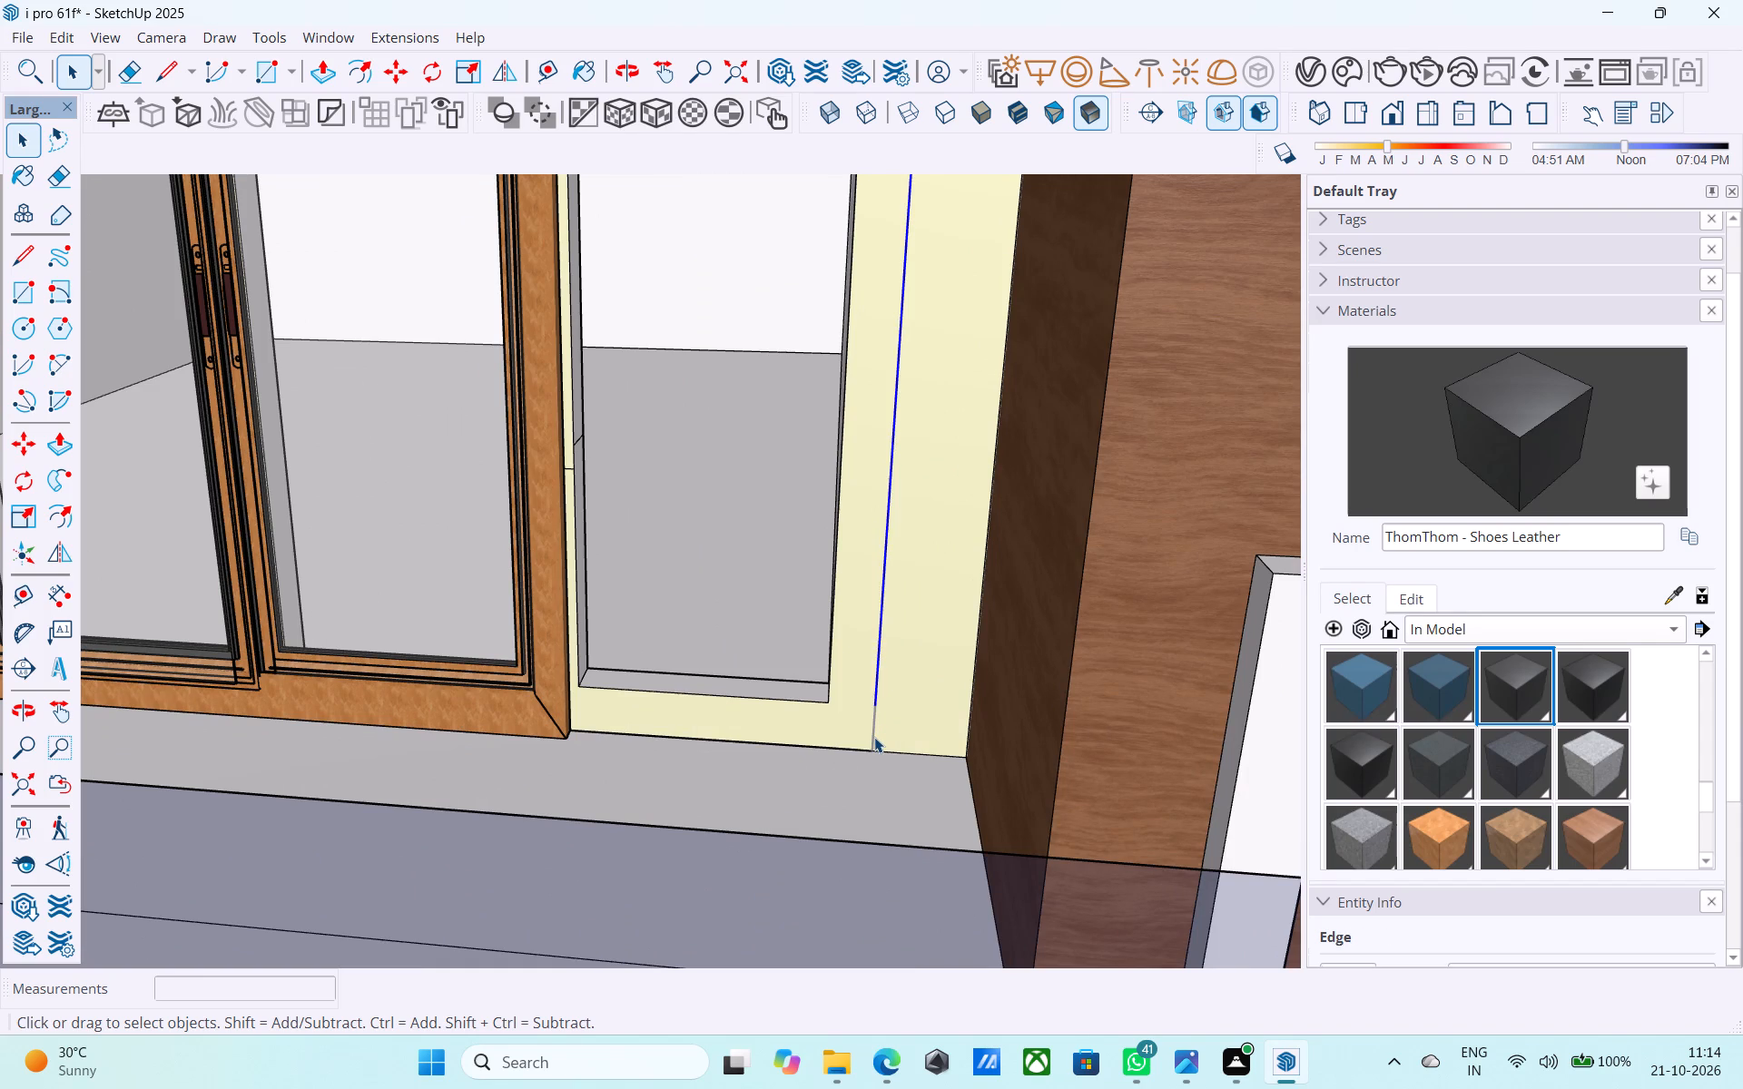
left_click(776, 637)
scroll(775, 637, "down", 16)
left_click(1090, 589)
scroll(853, 637, "up", 2)
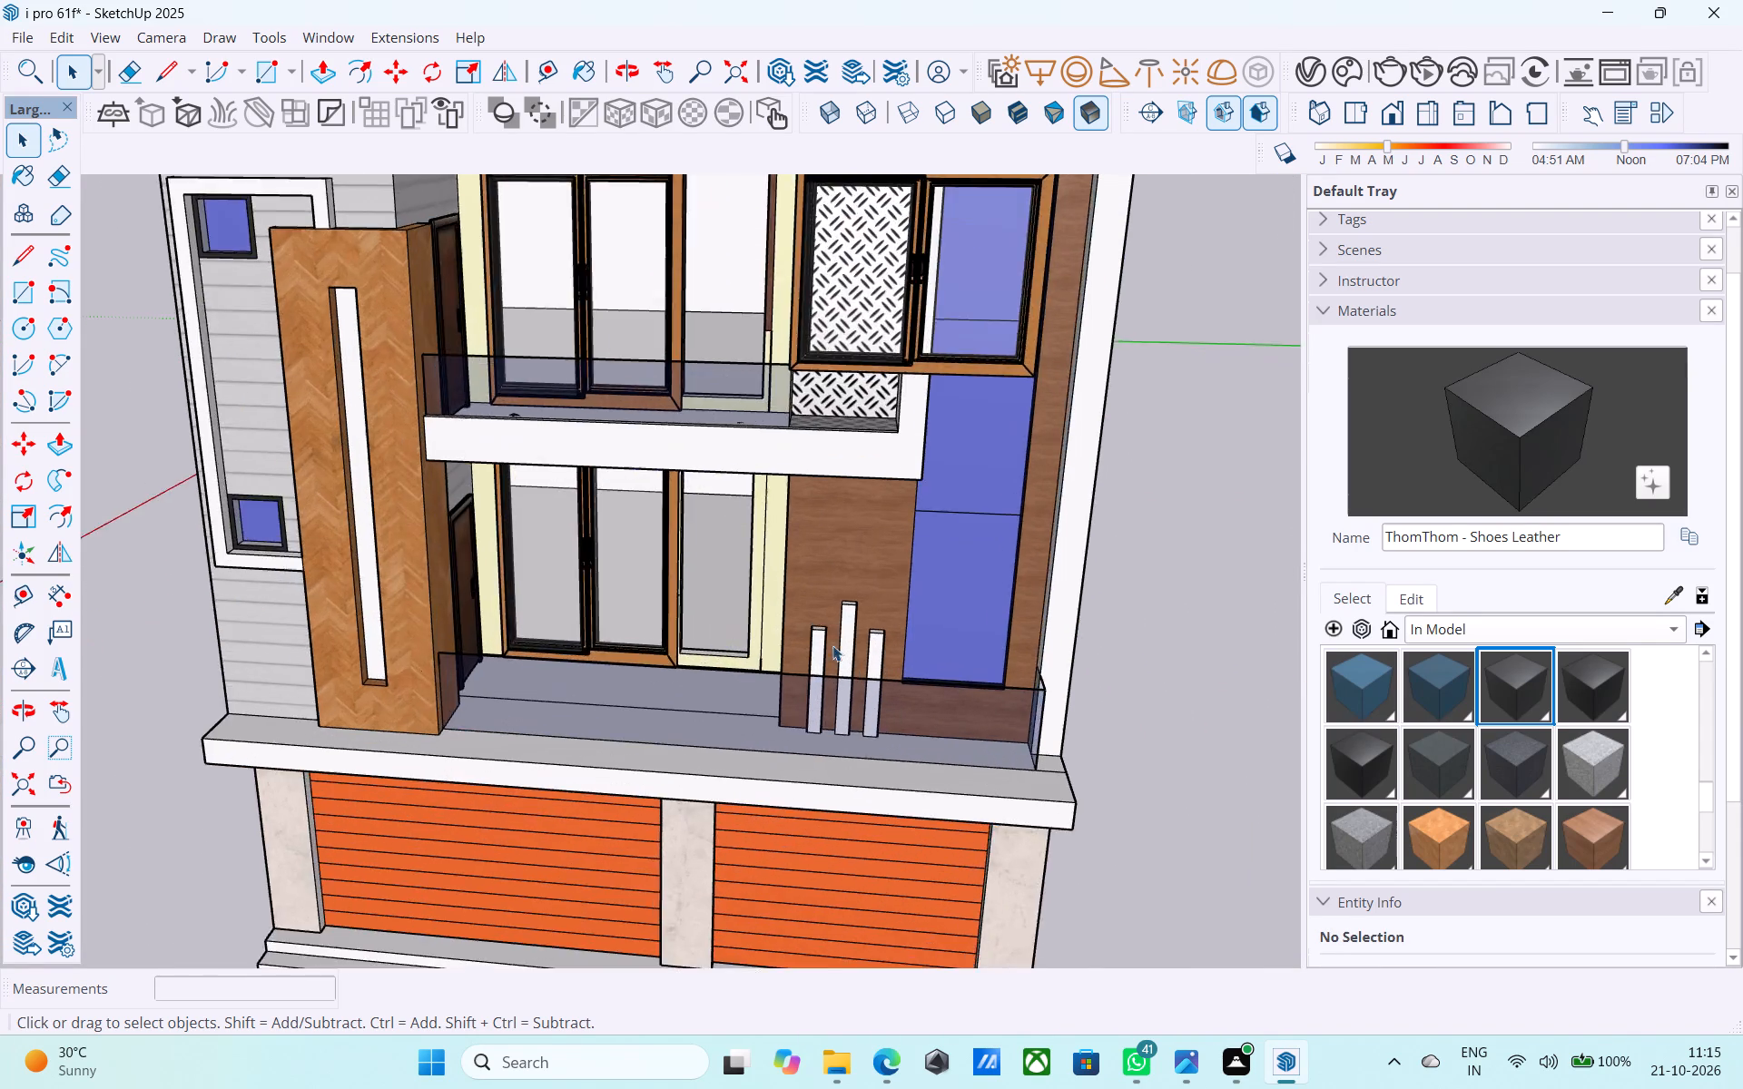
scroll(832, 645, "up", 6)
scroll(772, 671, "down", 1)
scroll(771, 671, "up", 15)
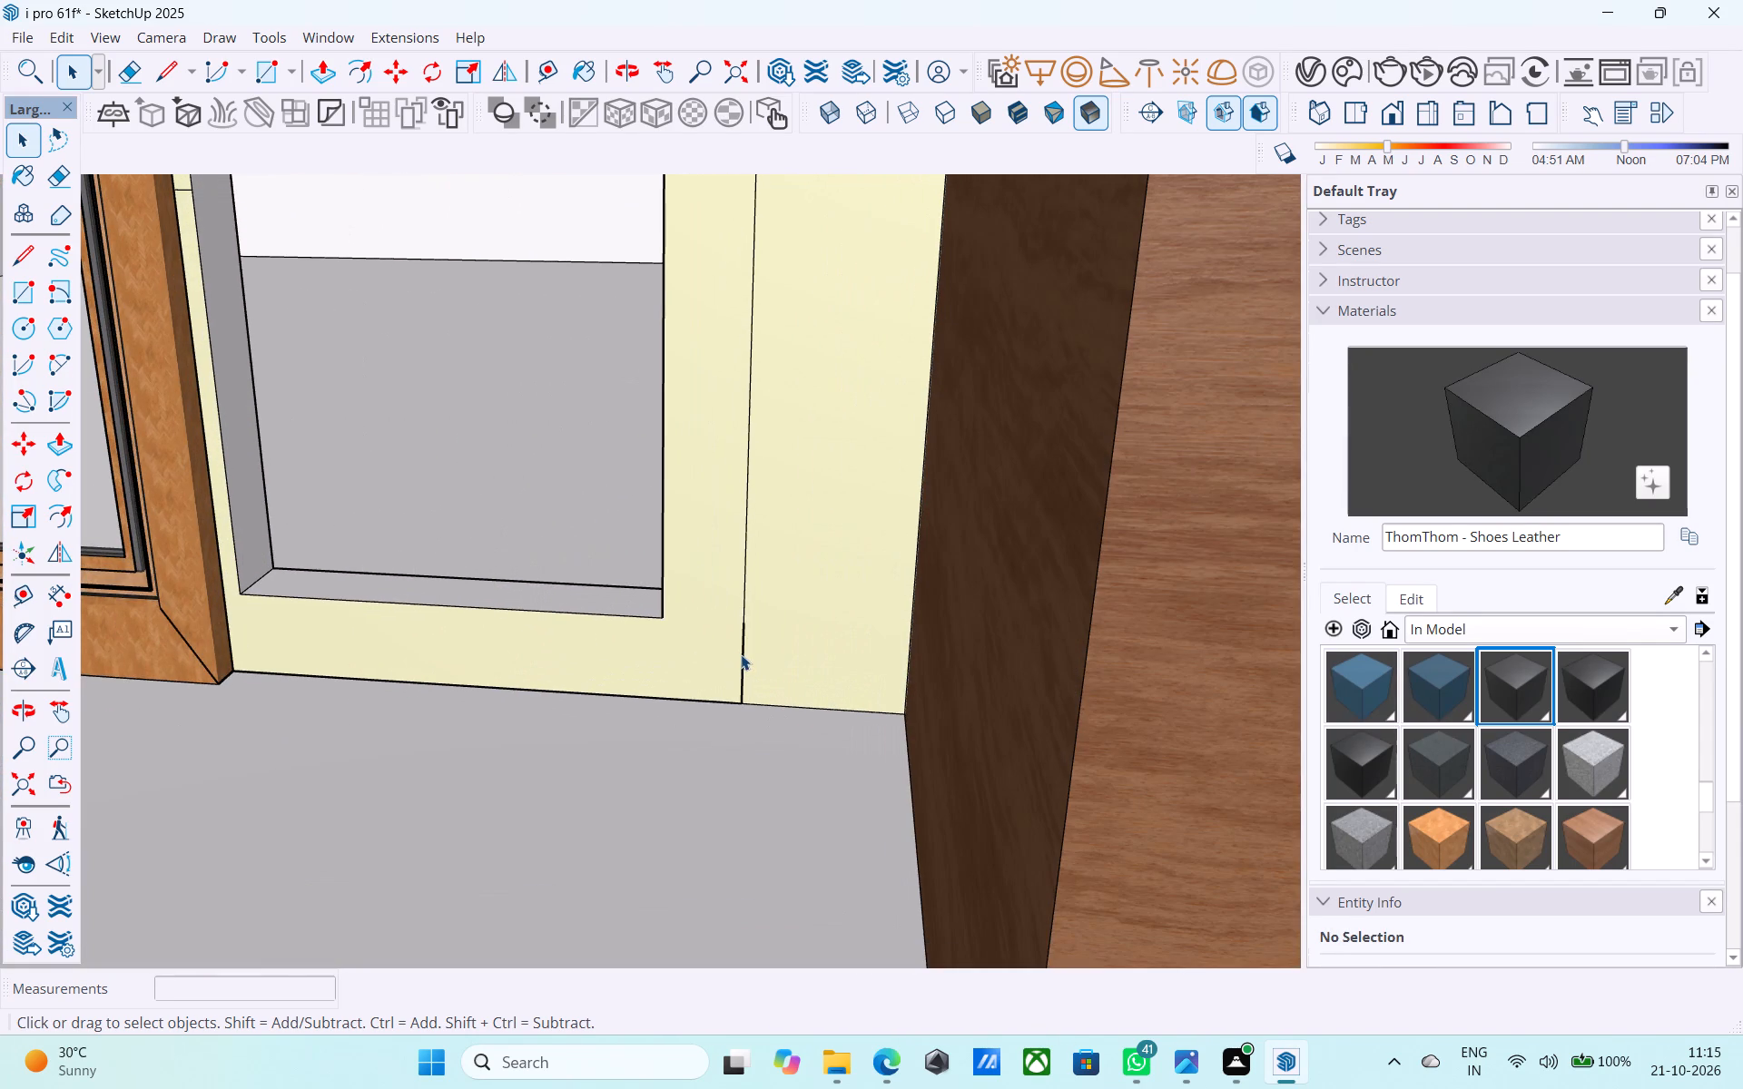
left_click(741, 654)
key("Delete")
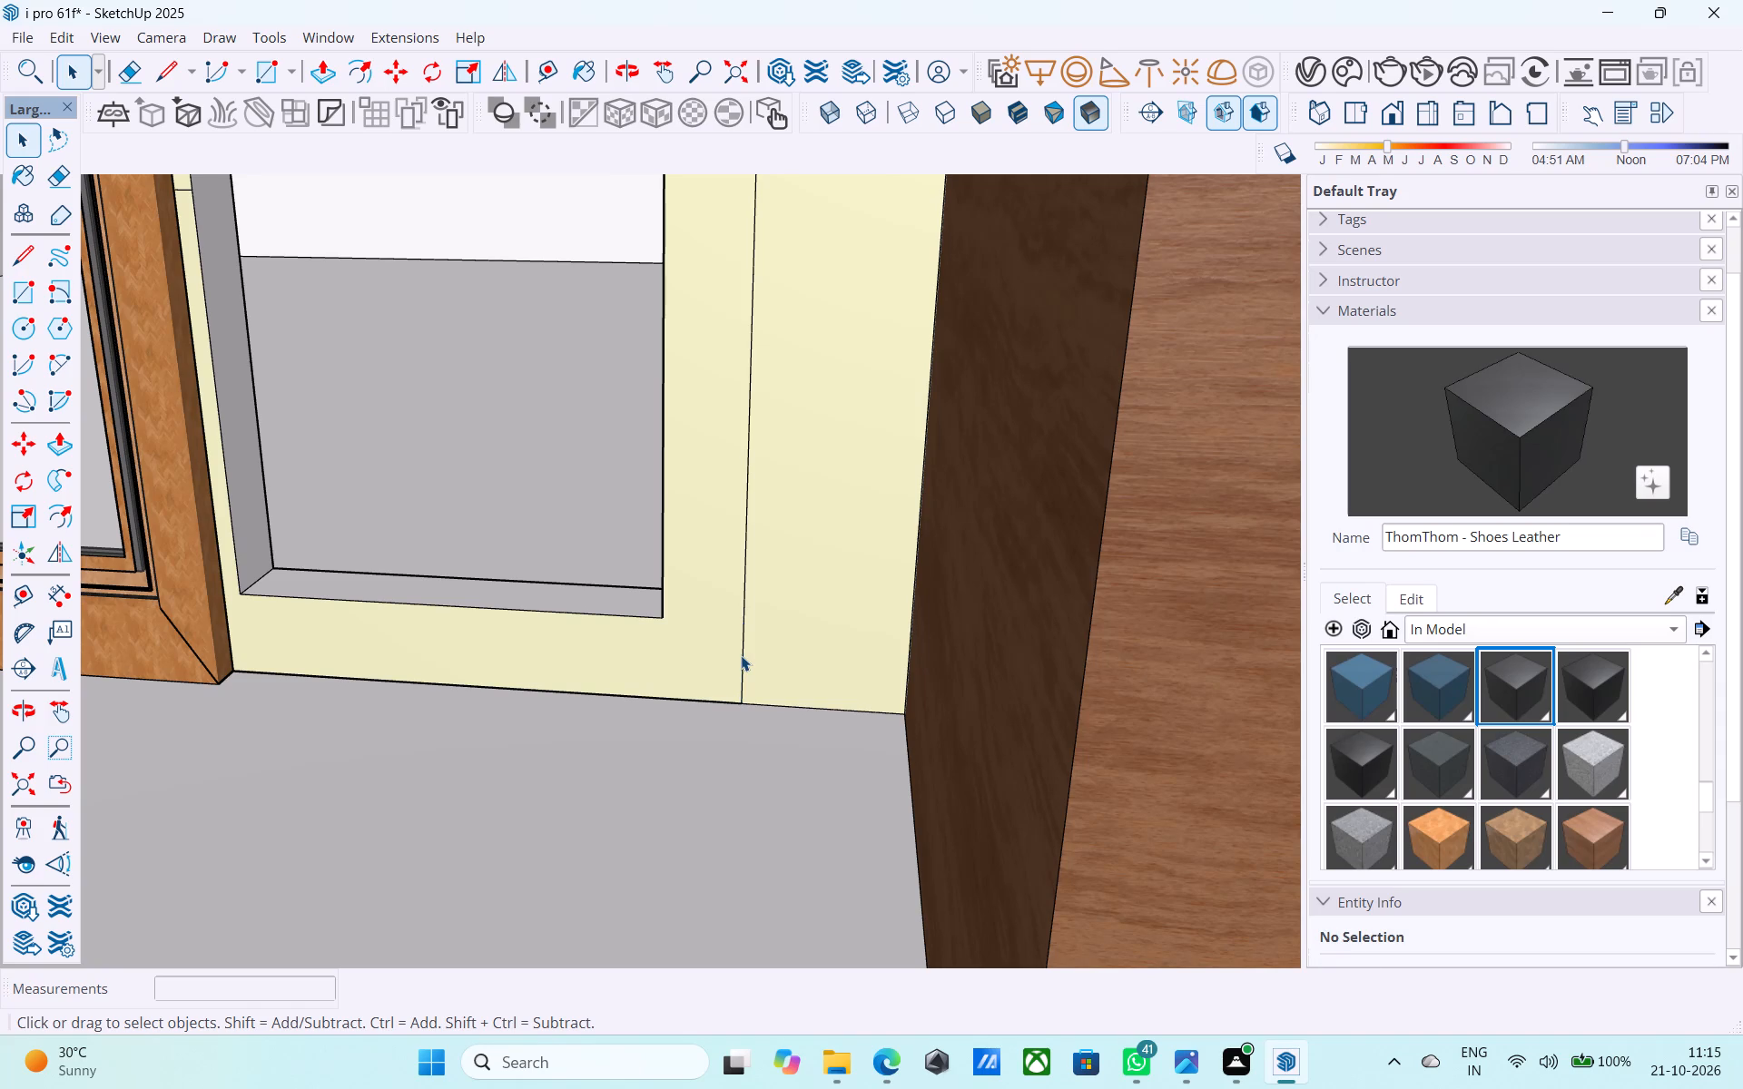
Draw a horizontal line along the top of the lower opening's border, from its outer corner to the wood window frame.
left_click(735, 653)
double_click(734, 653)
left_click(724, 641)
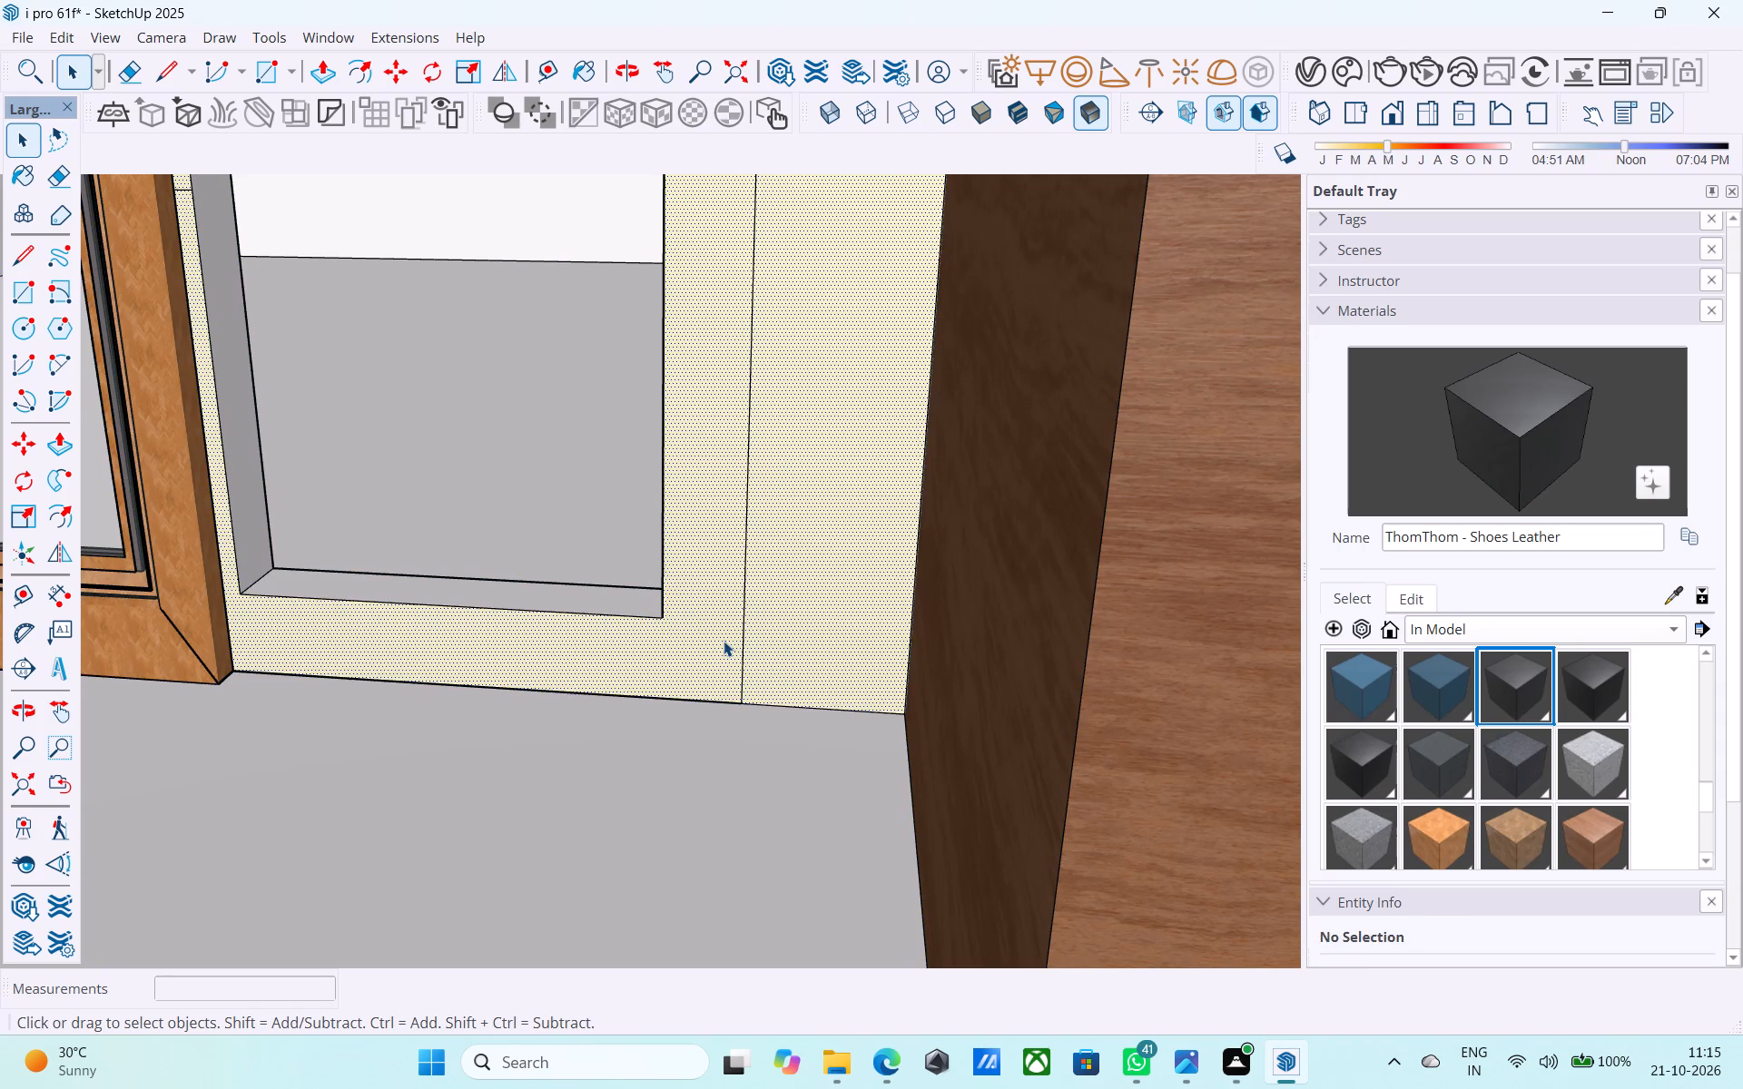
scroll(724, 642, "down", 16)
middle_click_drag(711, 747, 724, 724)
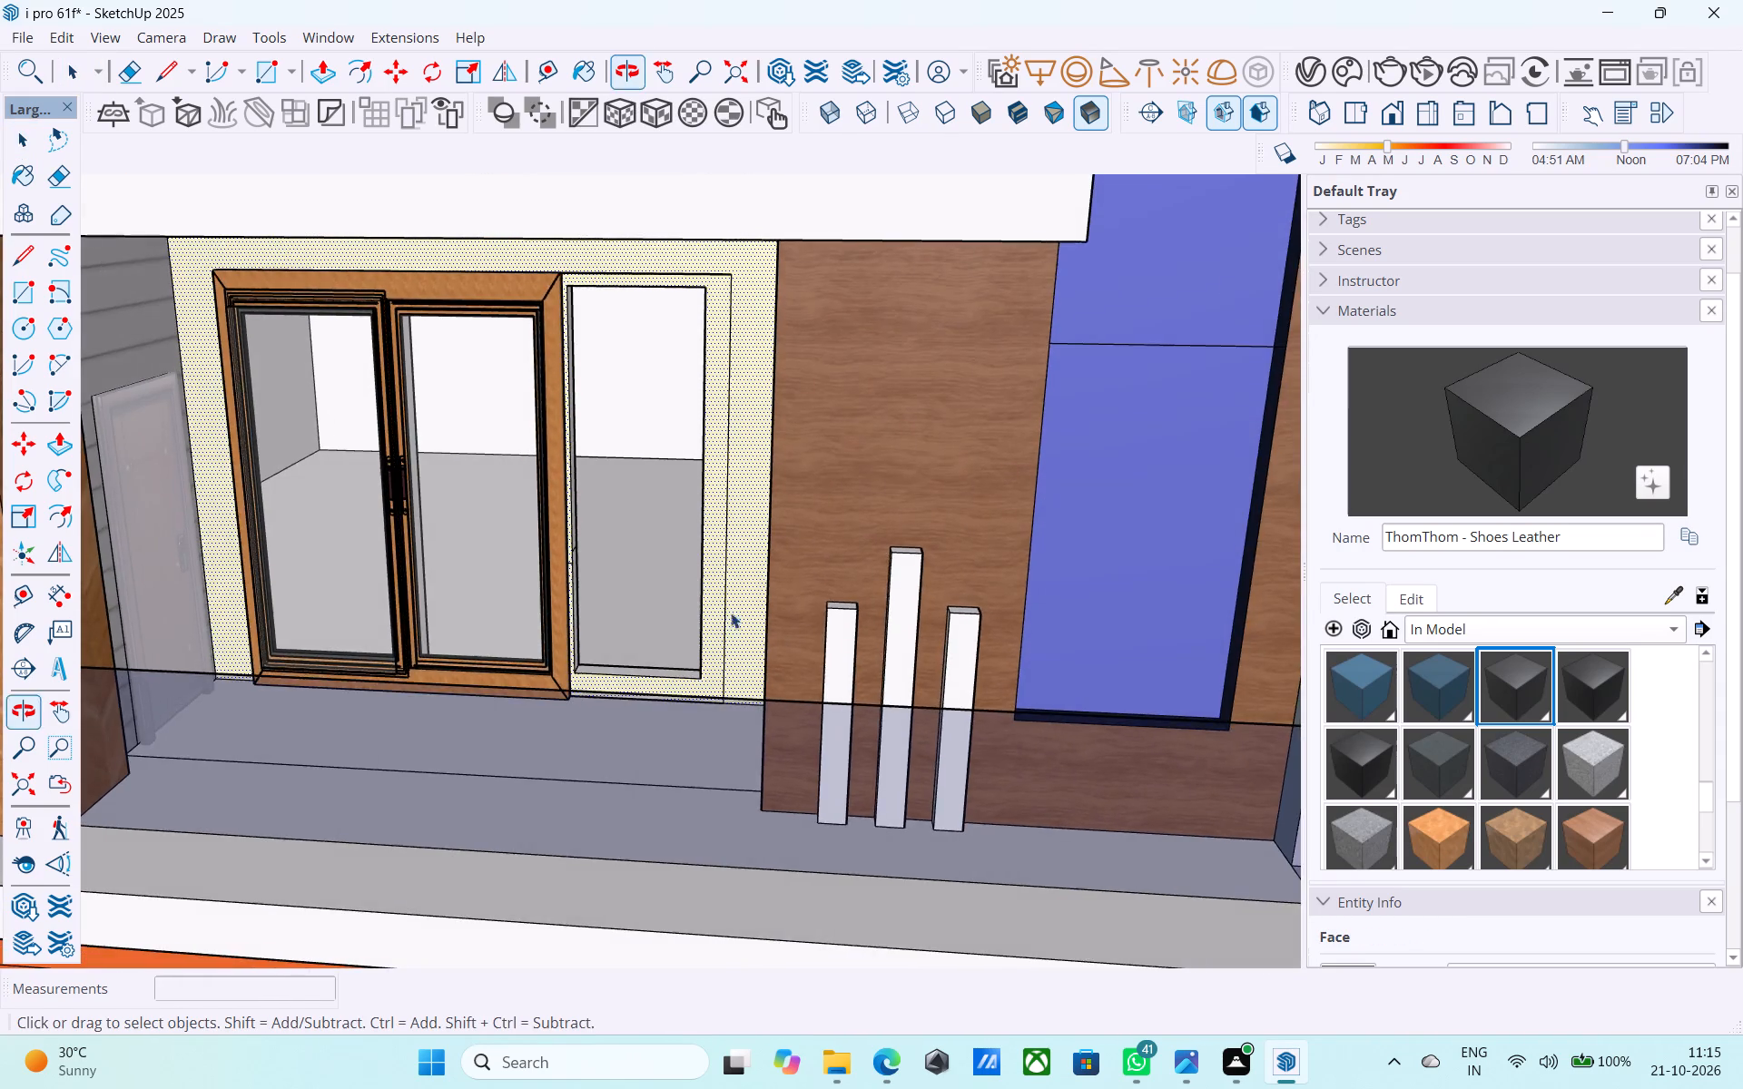
scroll(712, 338, "up", 6)
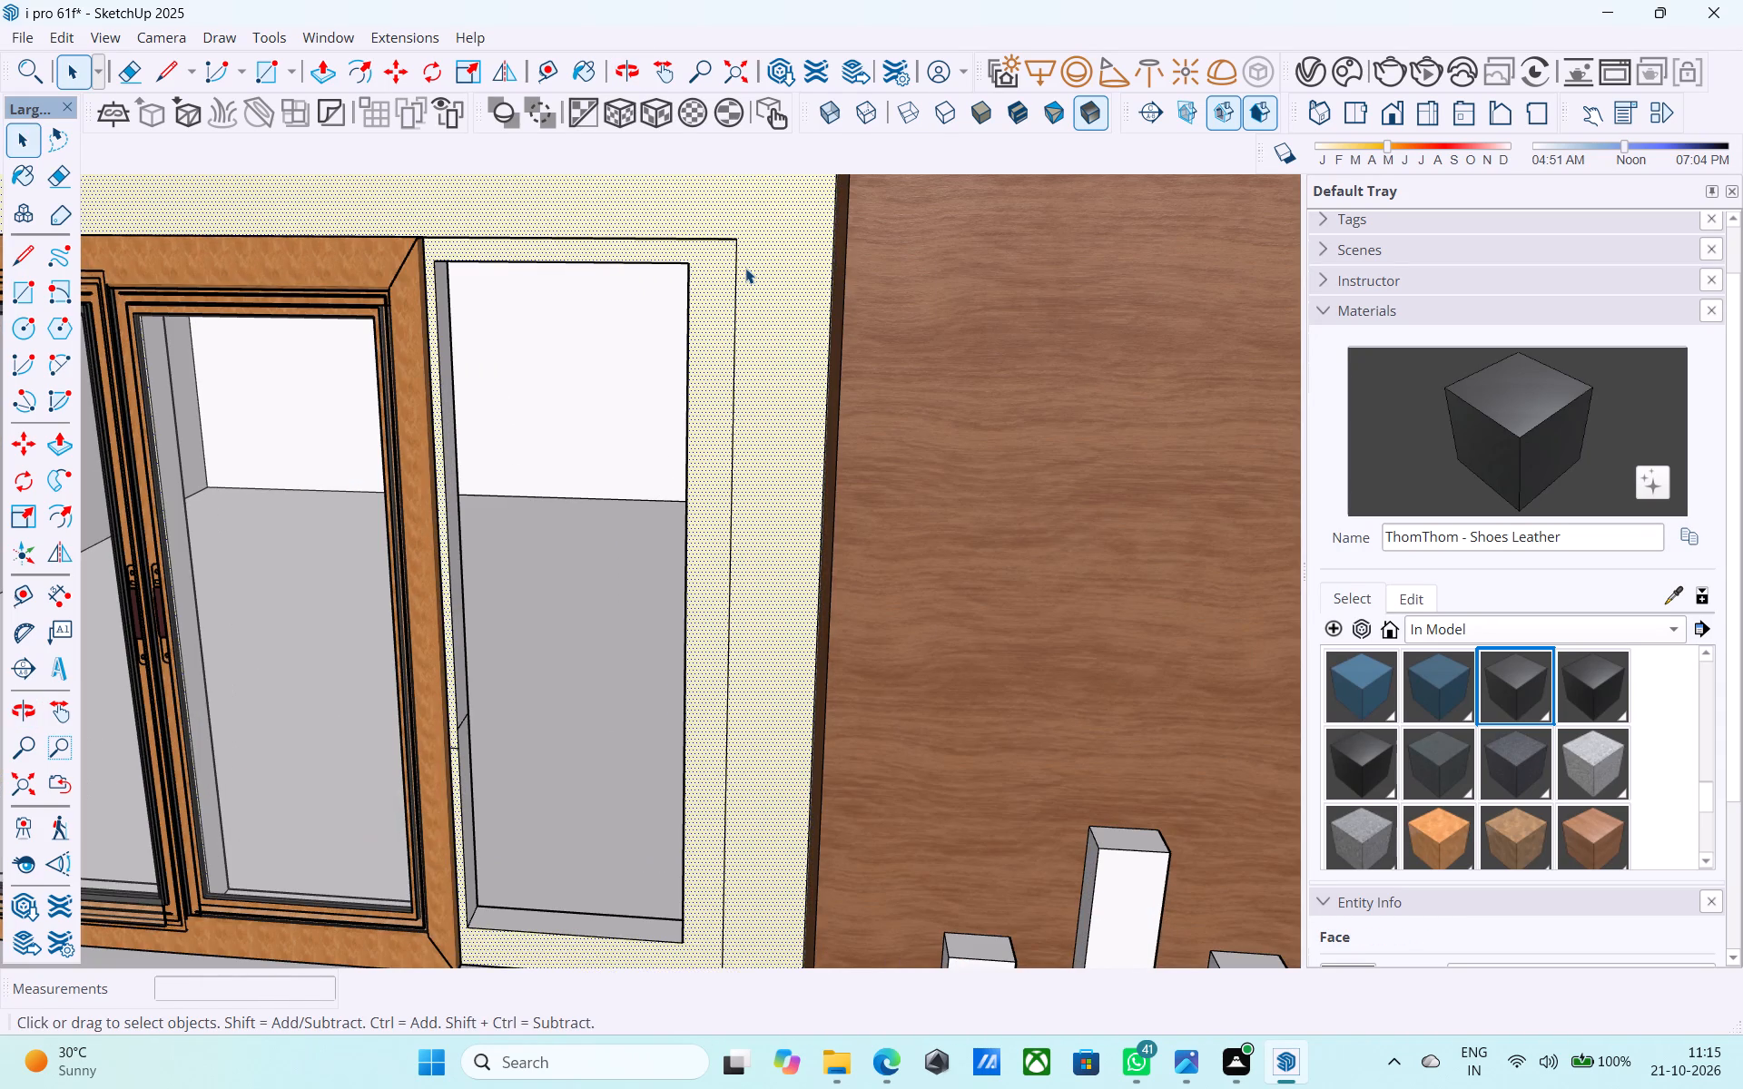
key("l")
scroll(743, 277, "up", 5)
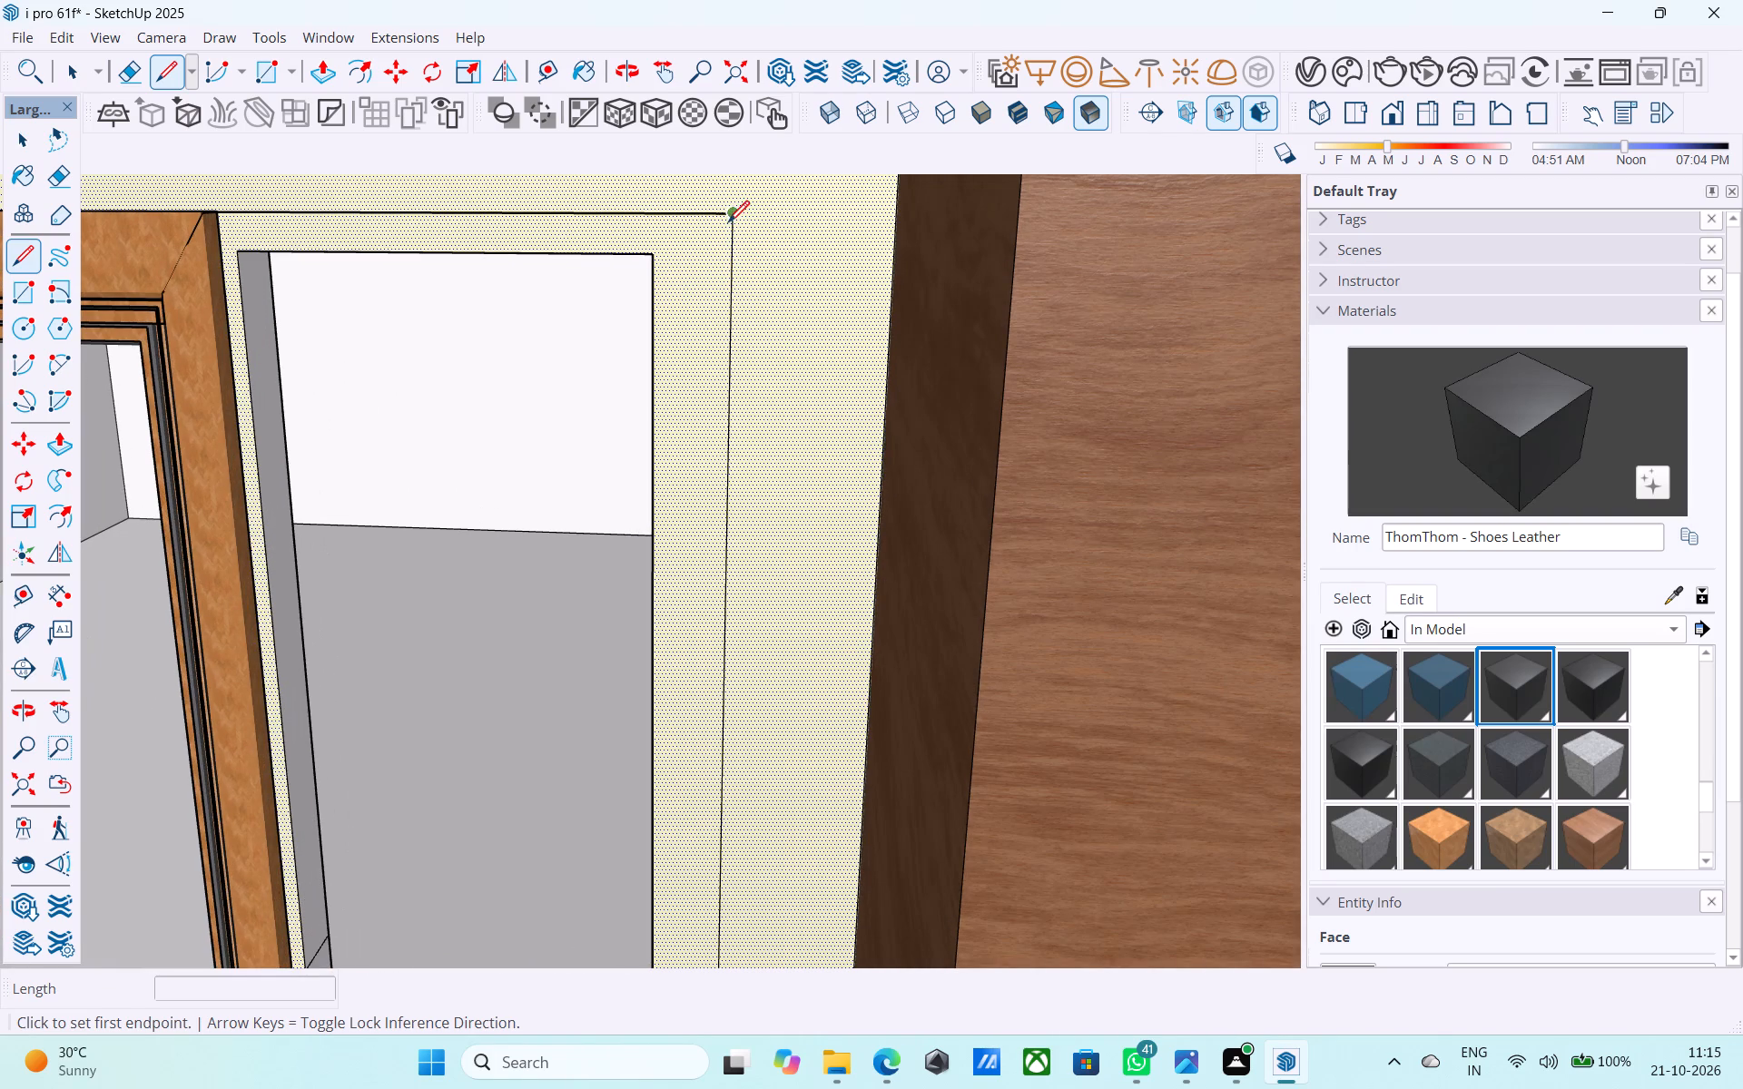
left_click(728, 224)
left_click(221, 223)
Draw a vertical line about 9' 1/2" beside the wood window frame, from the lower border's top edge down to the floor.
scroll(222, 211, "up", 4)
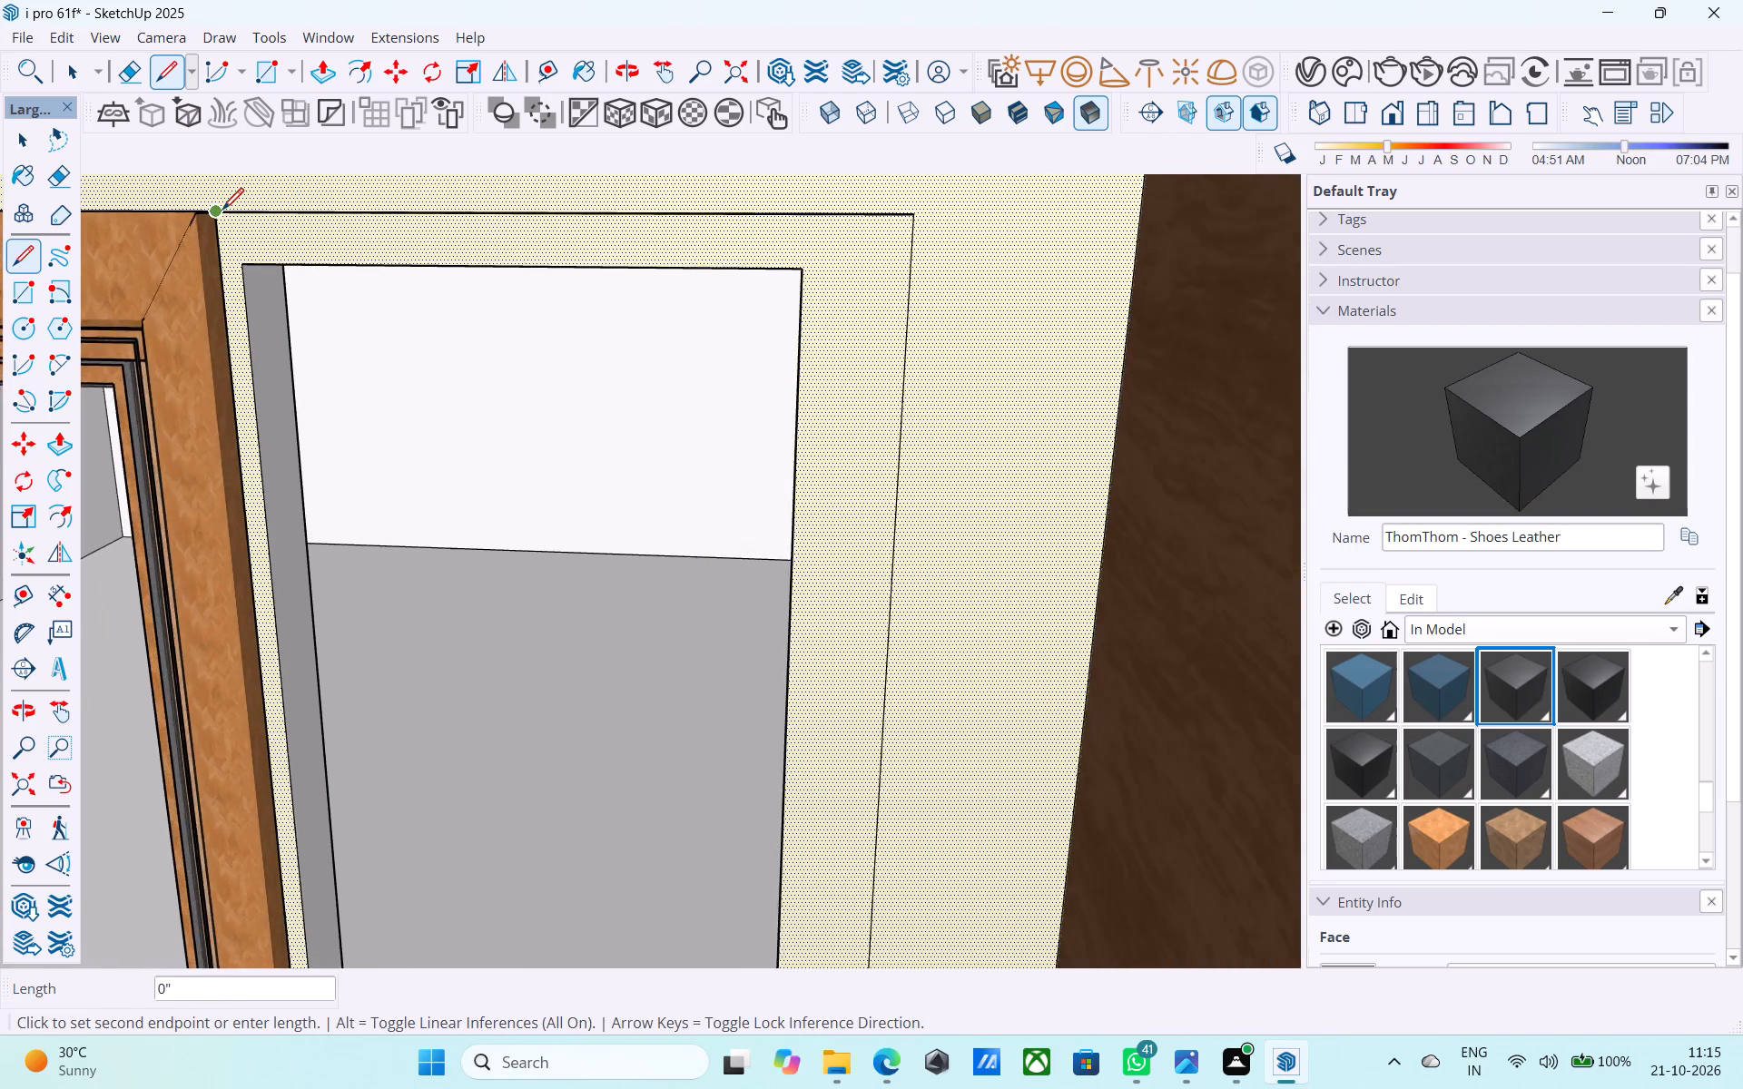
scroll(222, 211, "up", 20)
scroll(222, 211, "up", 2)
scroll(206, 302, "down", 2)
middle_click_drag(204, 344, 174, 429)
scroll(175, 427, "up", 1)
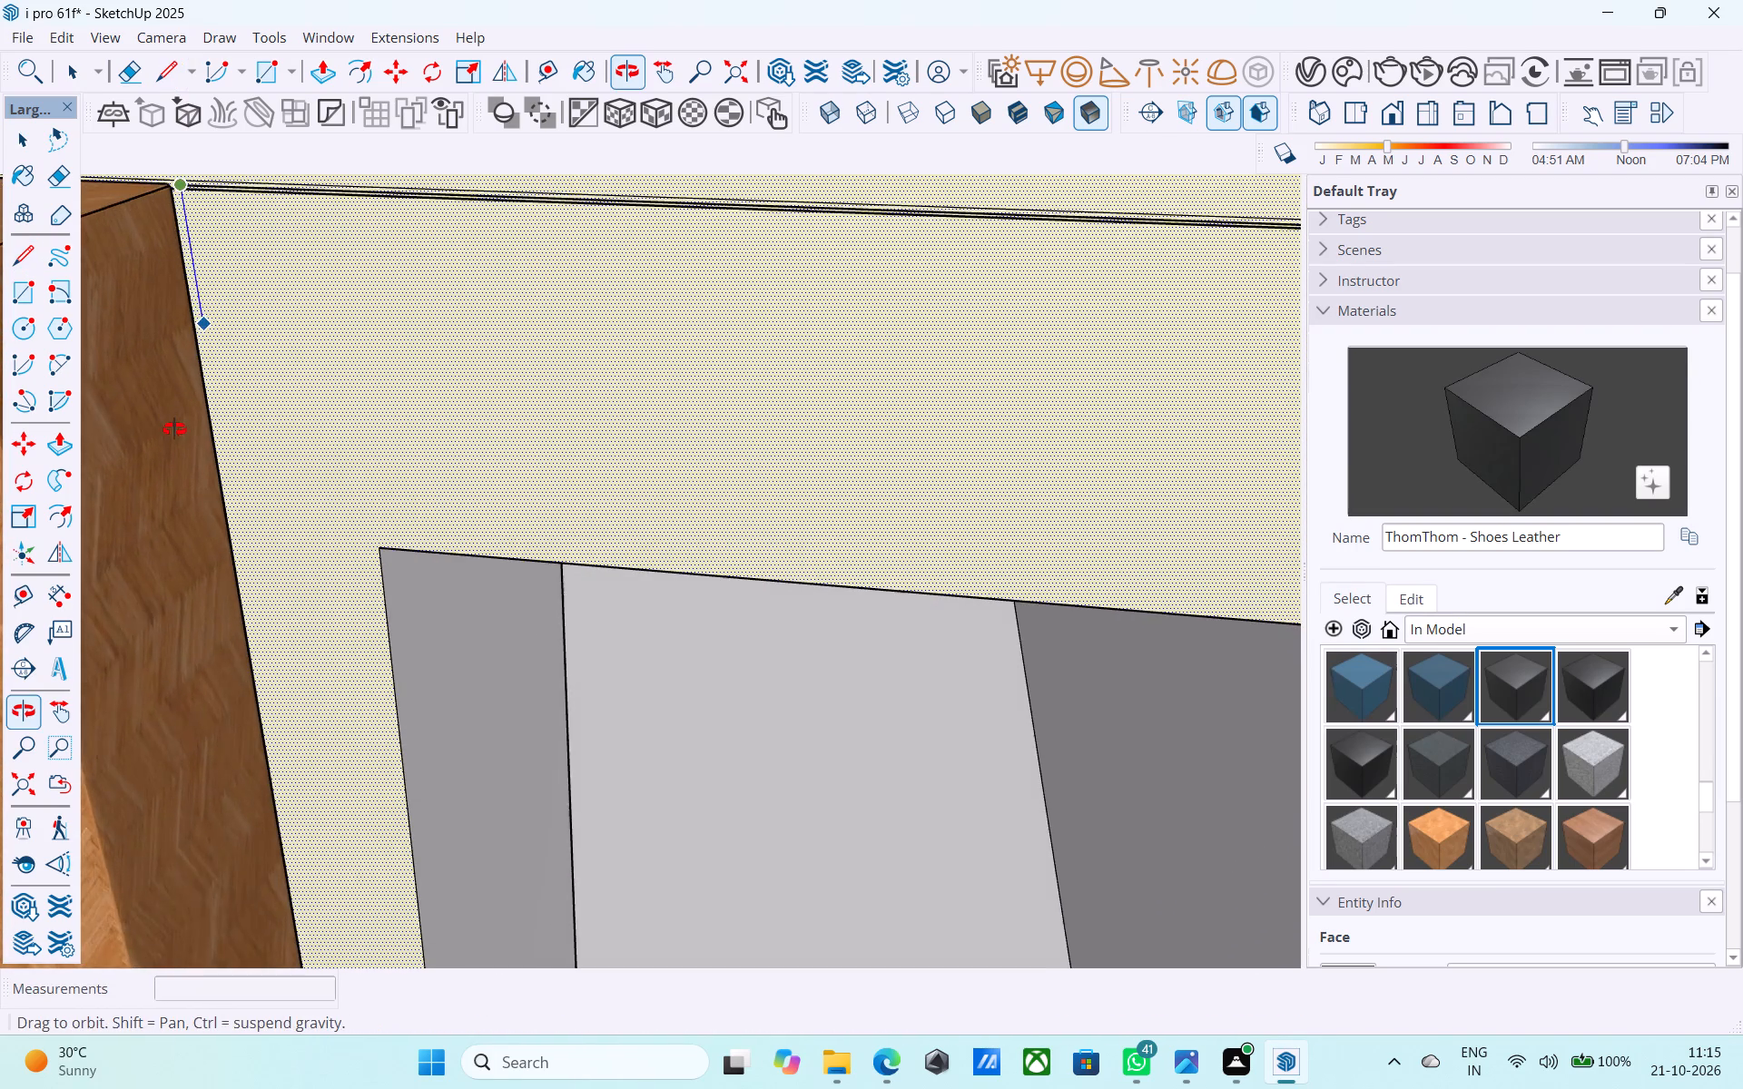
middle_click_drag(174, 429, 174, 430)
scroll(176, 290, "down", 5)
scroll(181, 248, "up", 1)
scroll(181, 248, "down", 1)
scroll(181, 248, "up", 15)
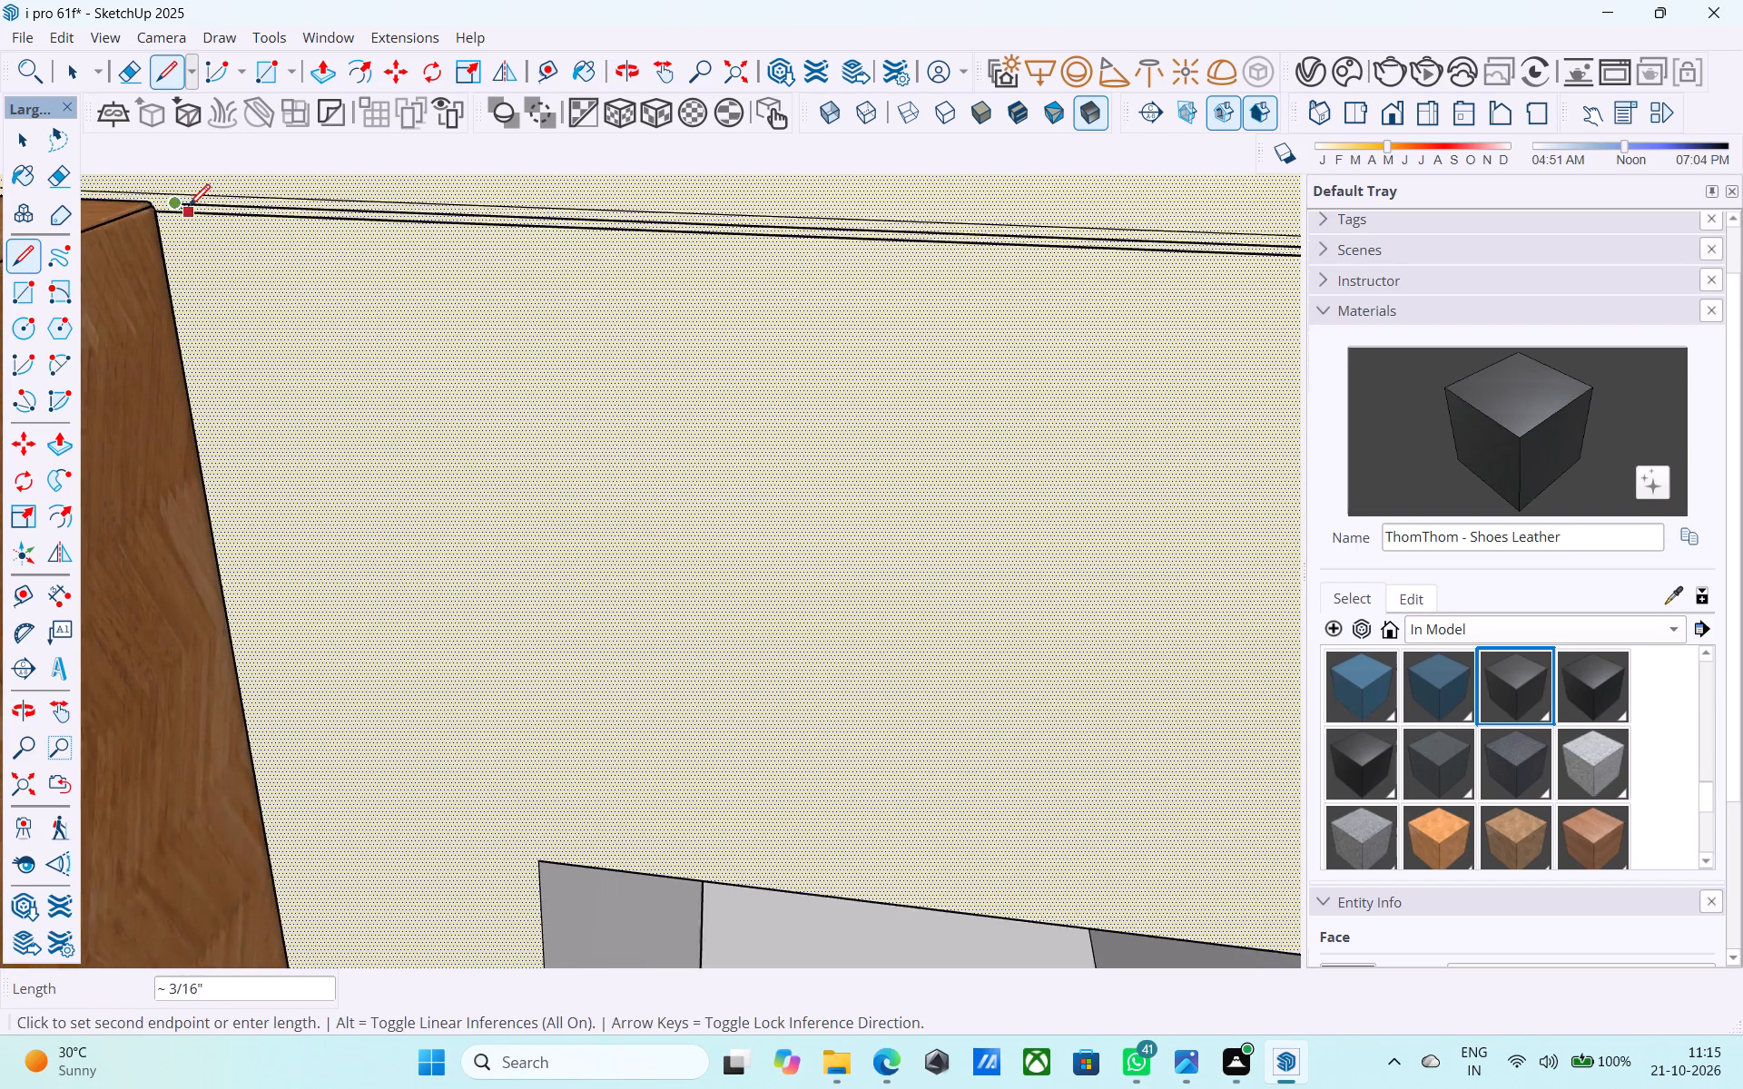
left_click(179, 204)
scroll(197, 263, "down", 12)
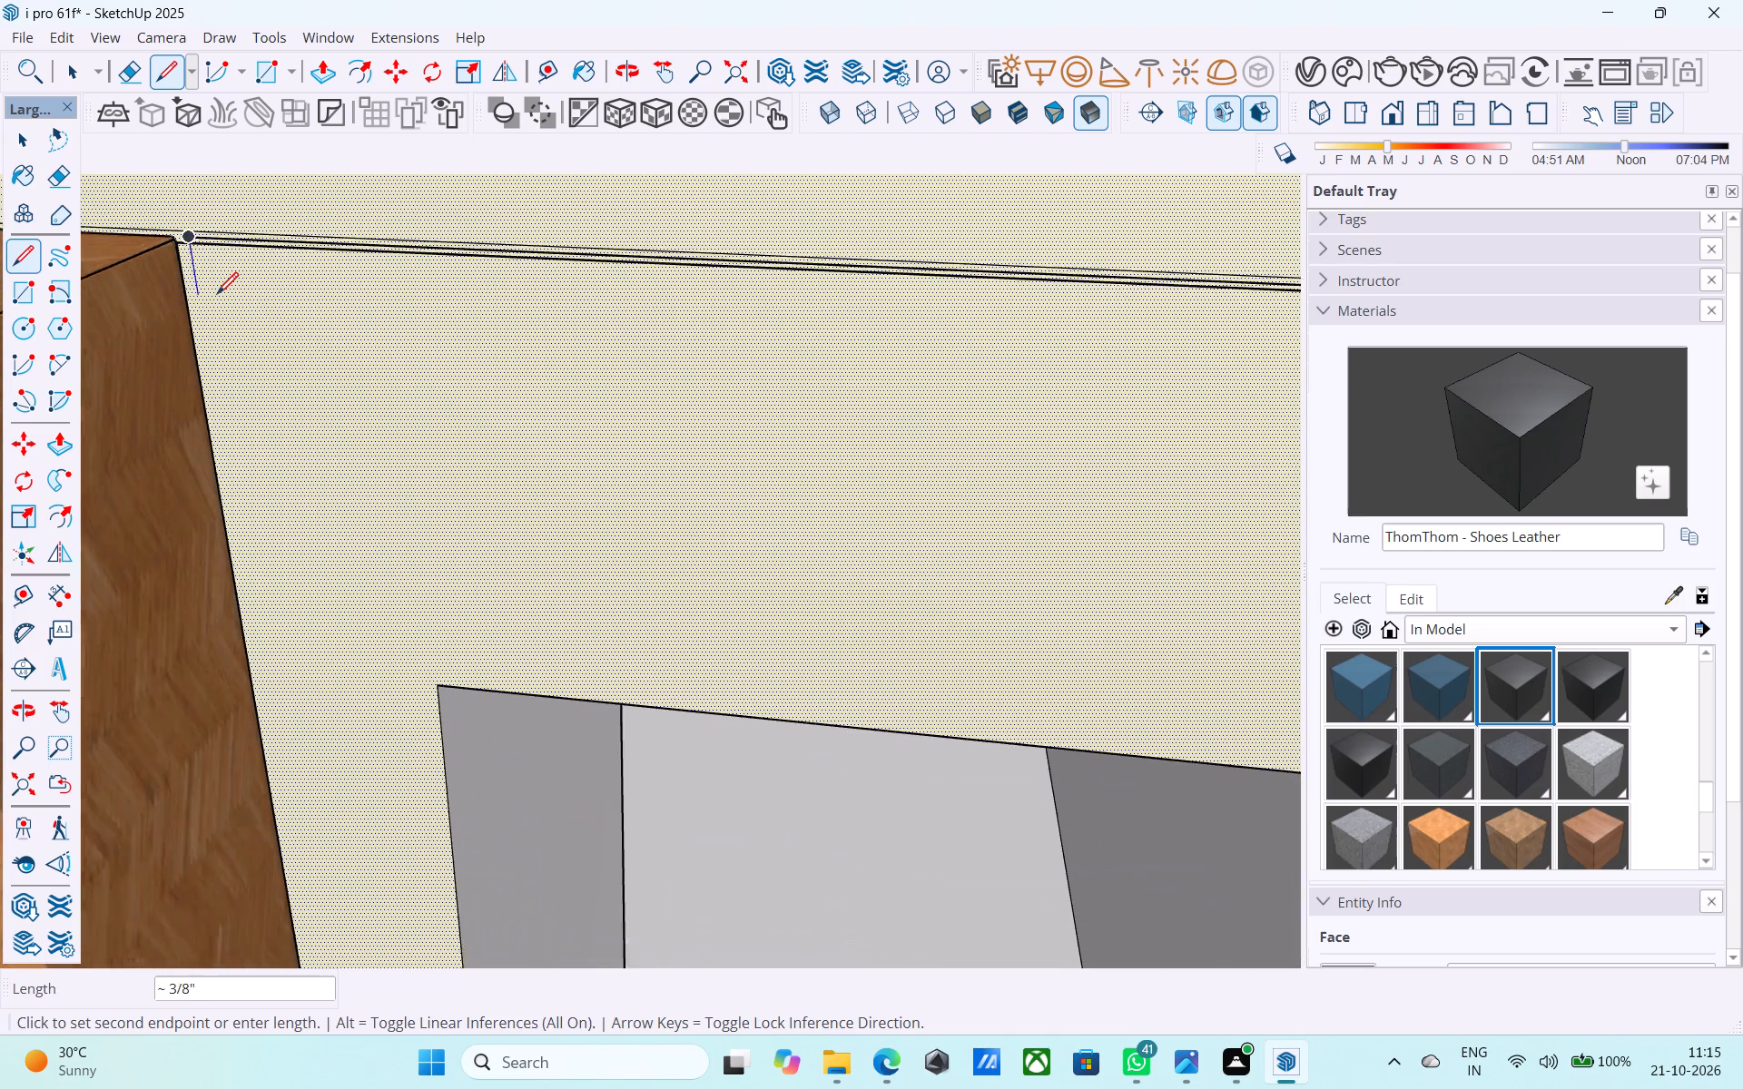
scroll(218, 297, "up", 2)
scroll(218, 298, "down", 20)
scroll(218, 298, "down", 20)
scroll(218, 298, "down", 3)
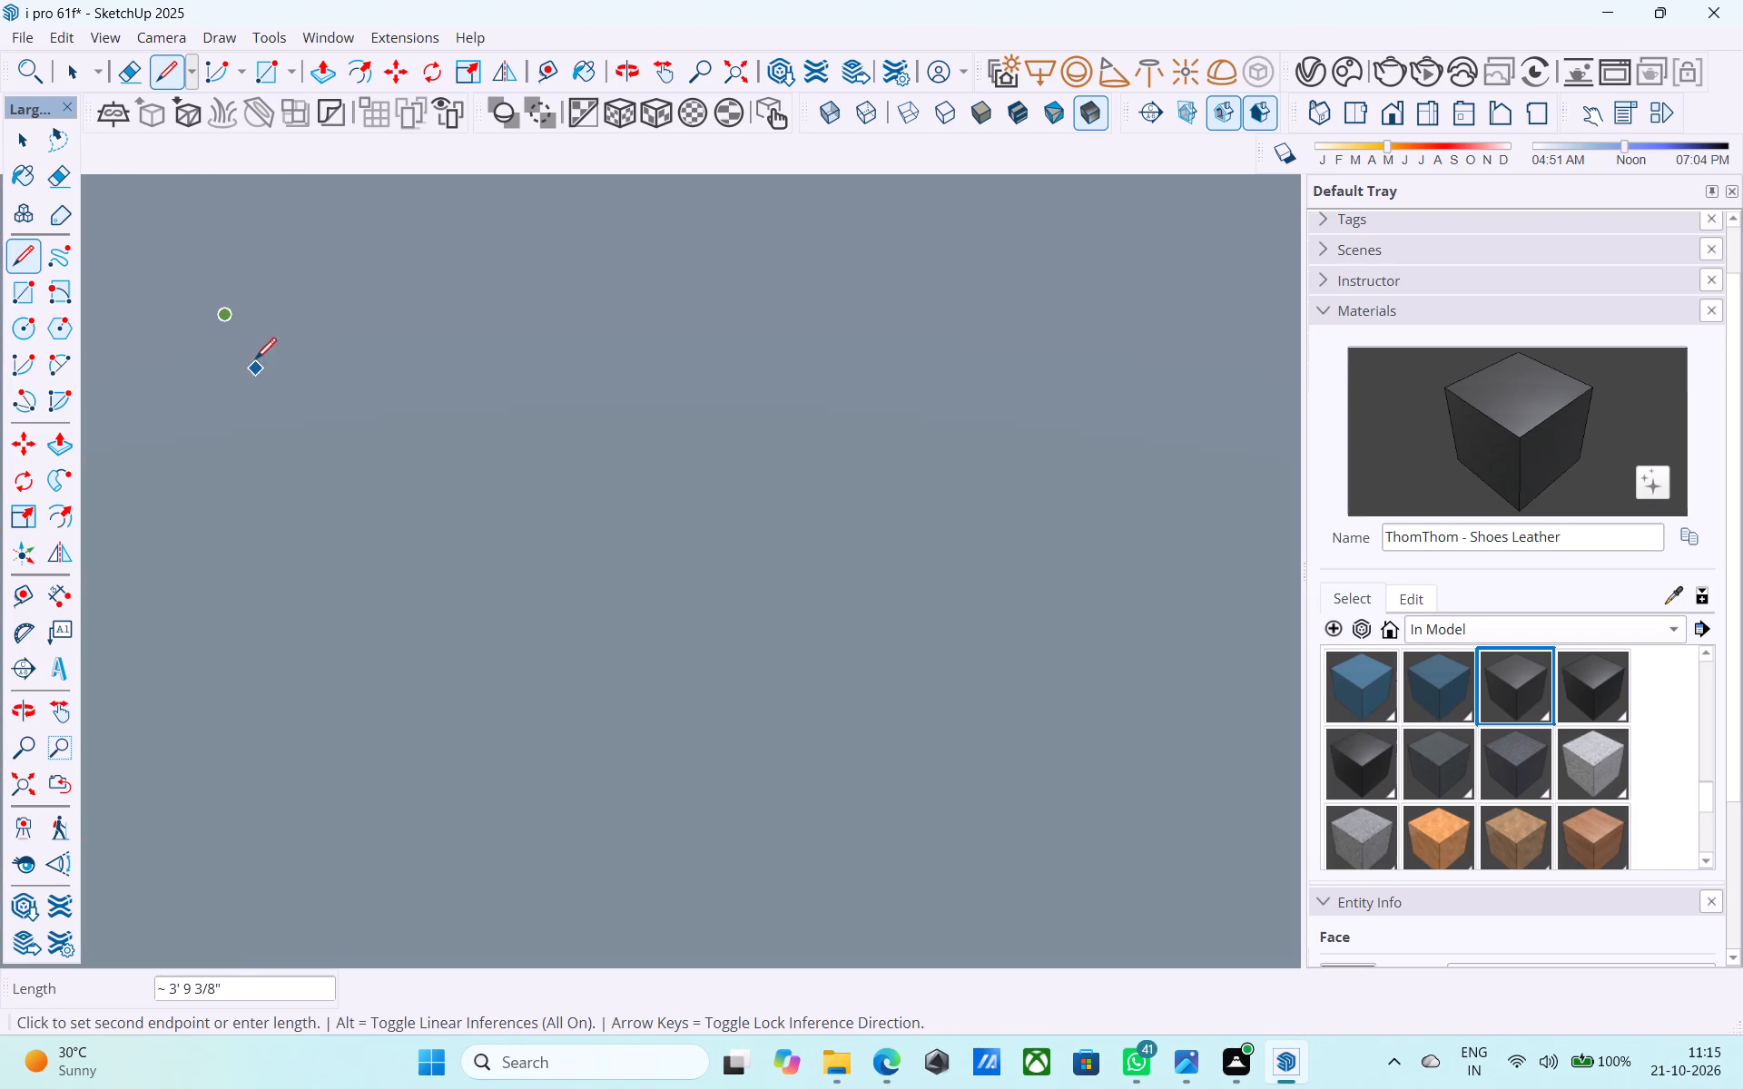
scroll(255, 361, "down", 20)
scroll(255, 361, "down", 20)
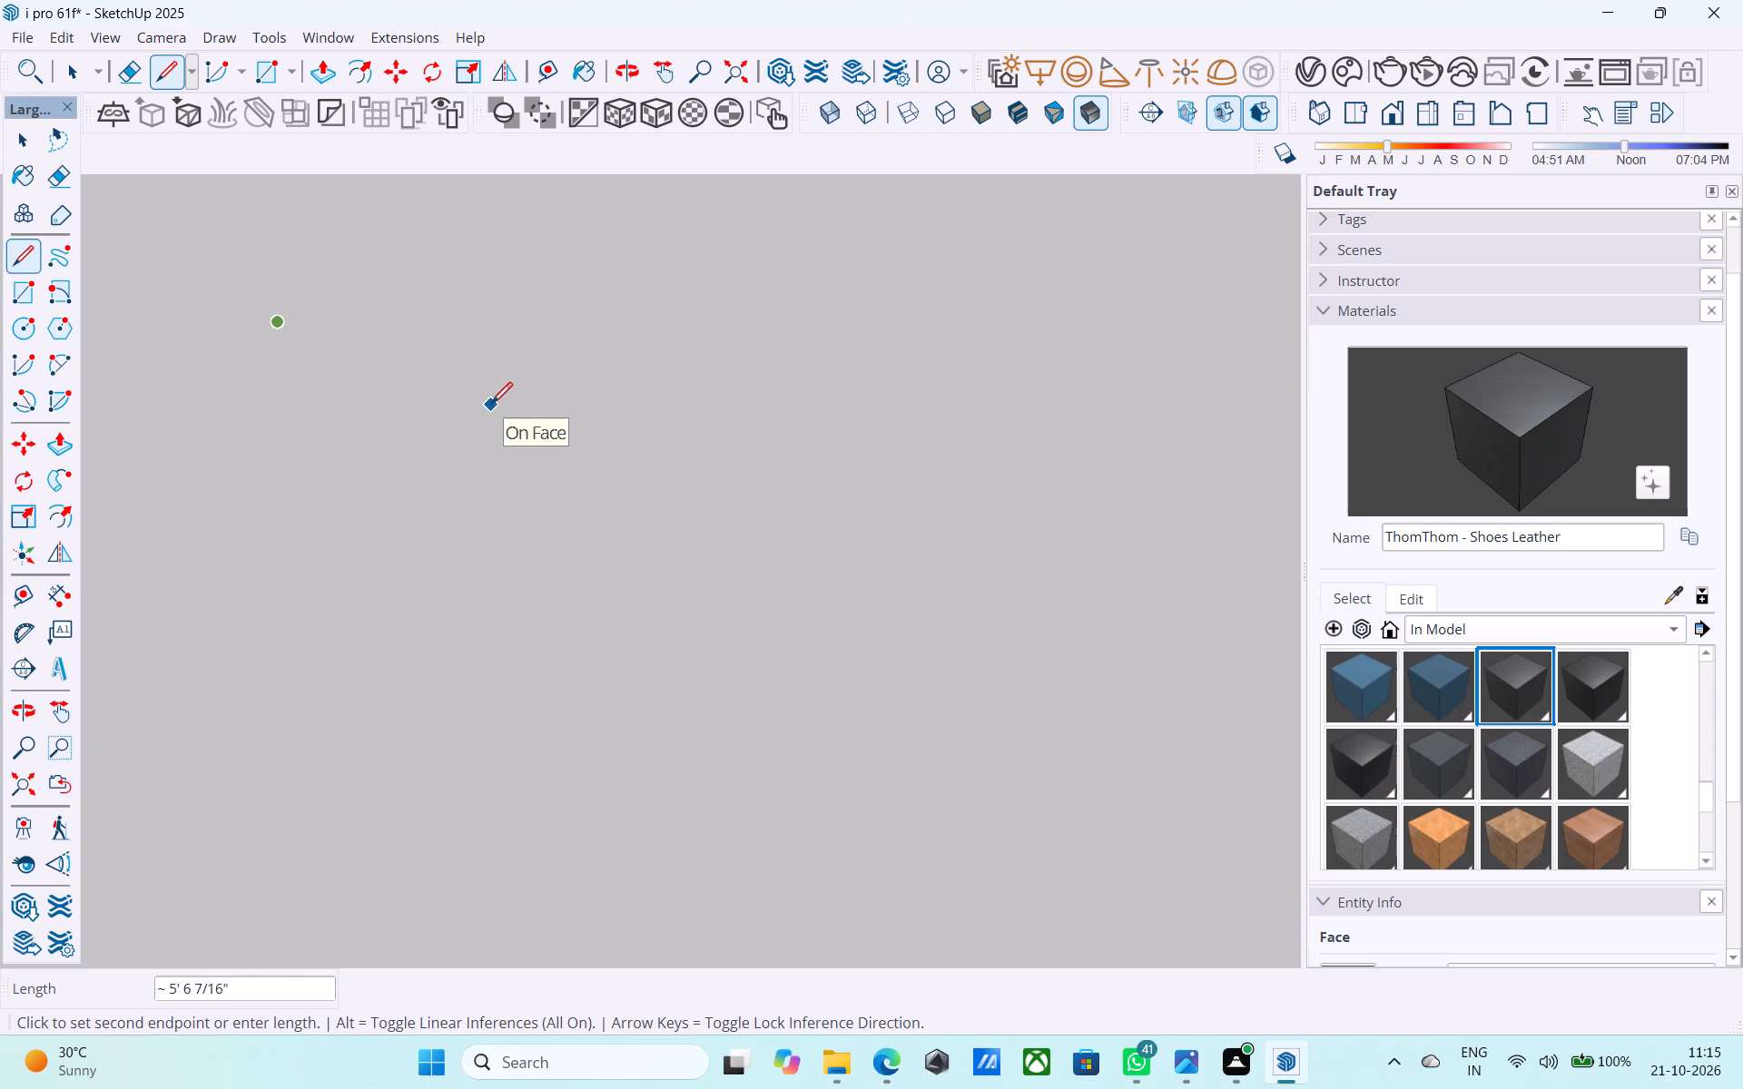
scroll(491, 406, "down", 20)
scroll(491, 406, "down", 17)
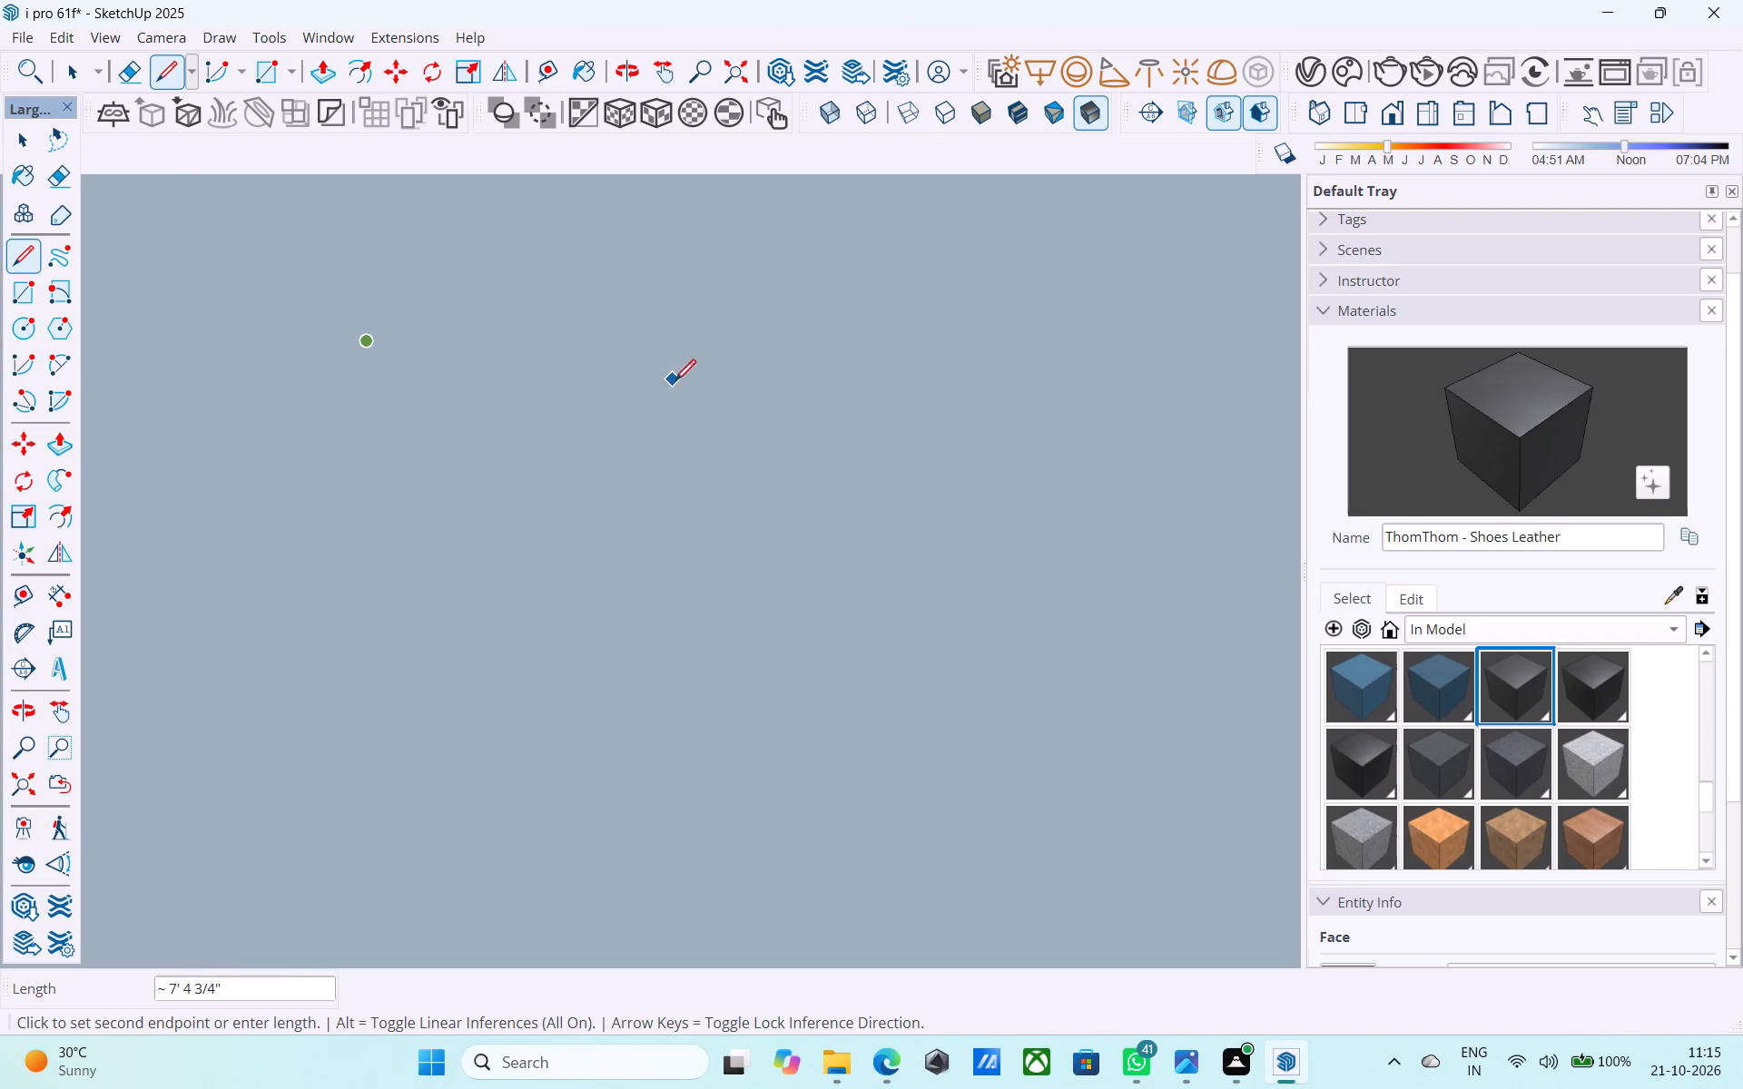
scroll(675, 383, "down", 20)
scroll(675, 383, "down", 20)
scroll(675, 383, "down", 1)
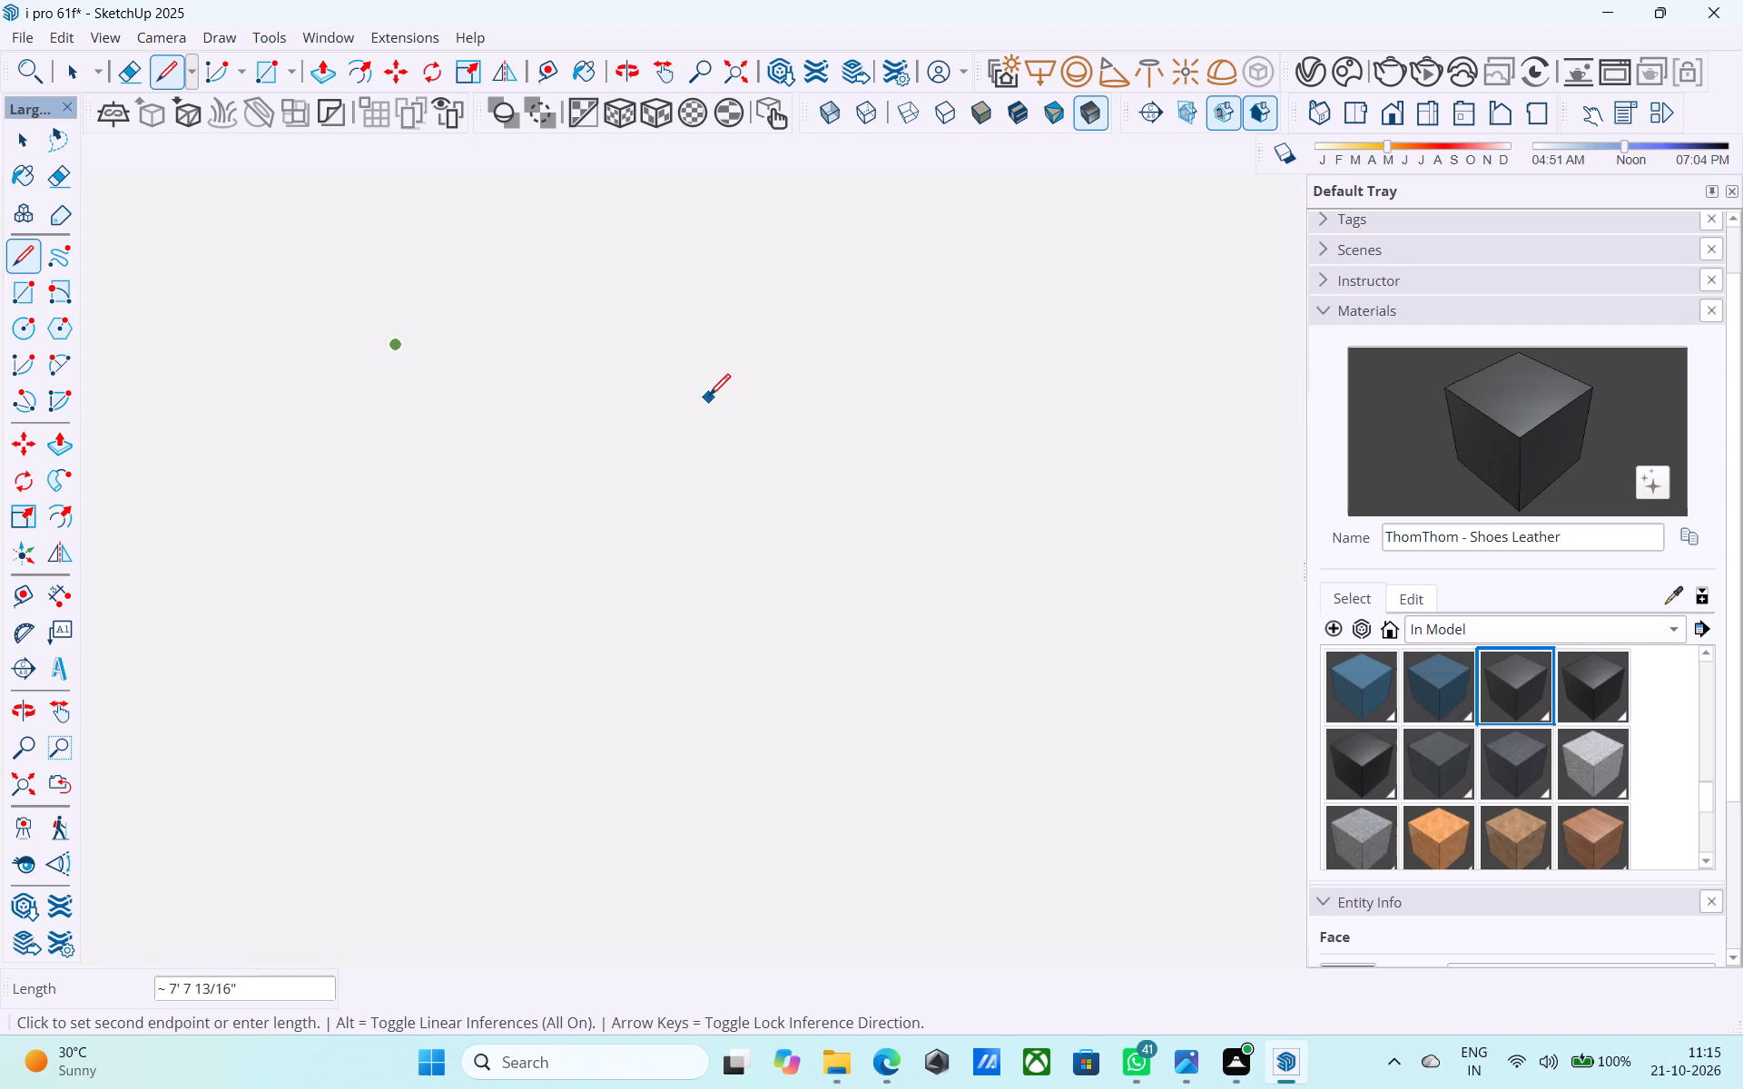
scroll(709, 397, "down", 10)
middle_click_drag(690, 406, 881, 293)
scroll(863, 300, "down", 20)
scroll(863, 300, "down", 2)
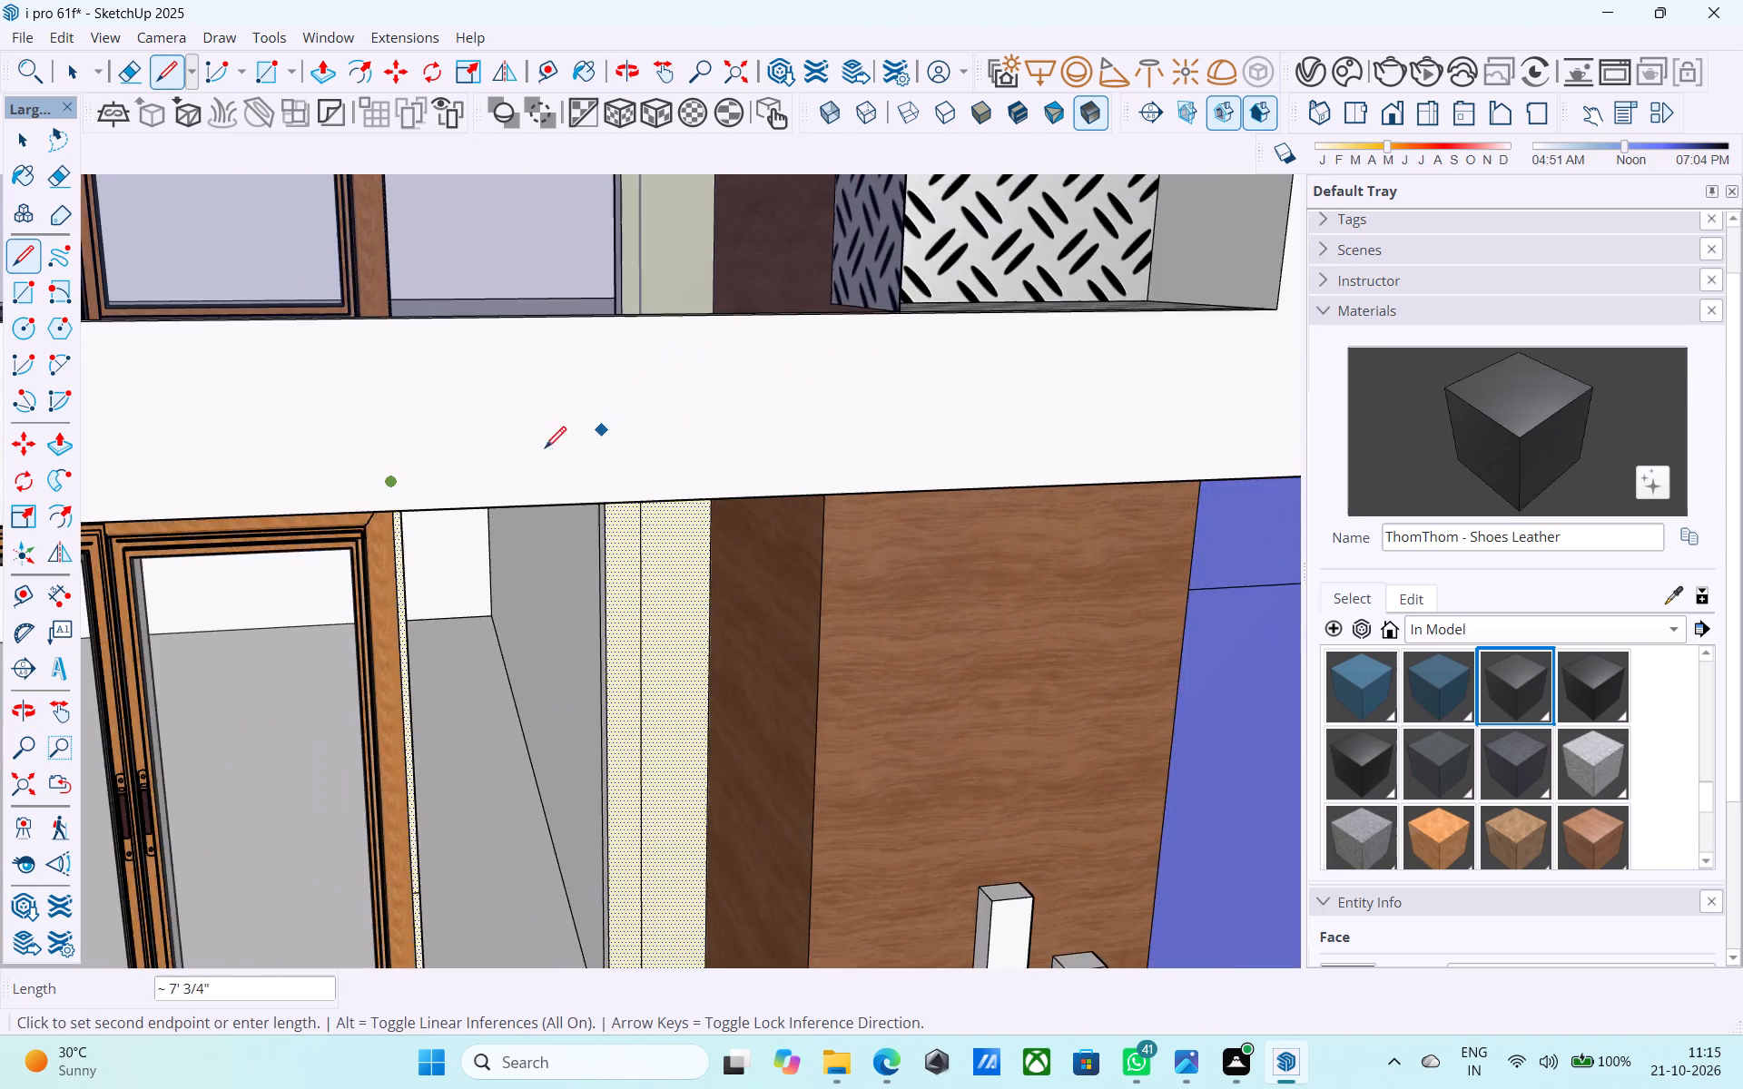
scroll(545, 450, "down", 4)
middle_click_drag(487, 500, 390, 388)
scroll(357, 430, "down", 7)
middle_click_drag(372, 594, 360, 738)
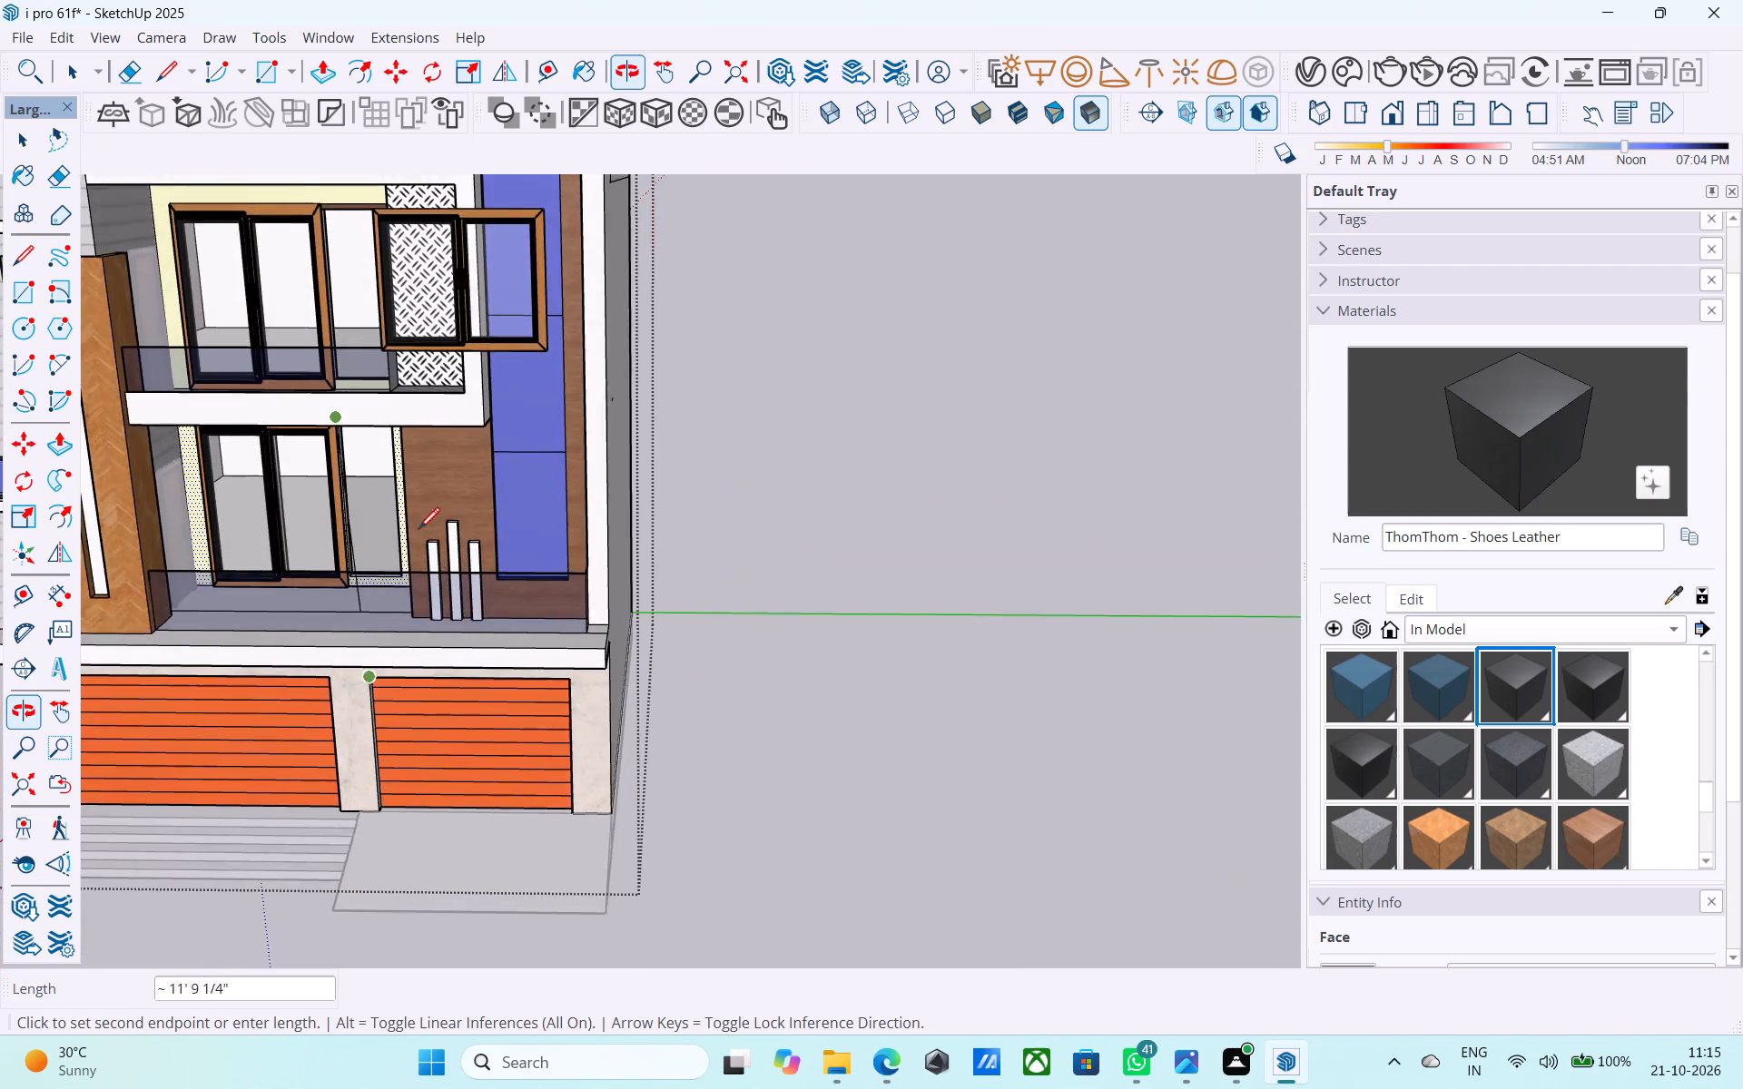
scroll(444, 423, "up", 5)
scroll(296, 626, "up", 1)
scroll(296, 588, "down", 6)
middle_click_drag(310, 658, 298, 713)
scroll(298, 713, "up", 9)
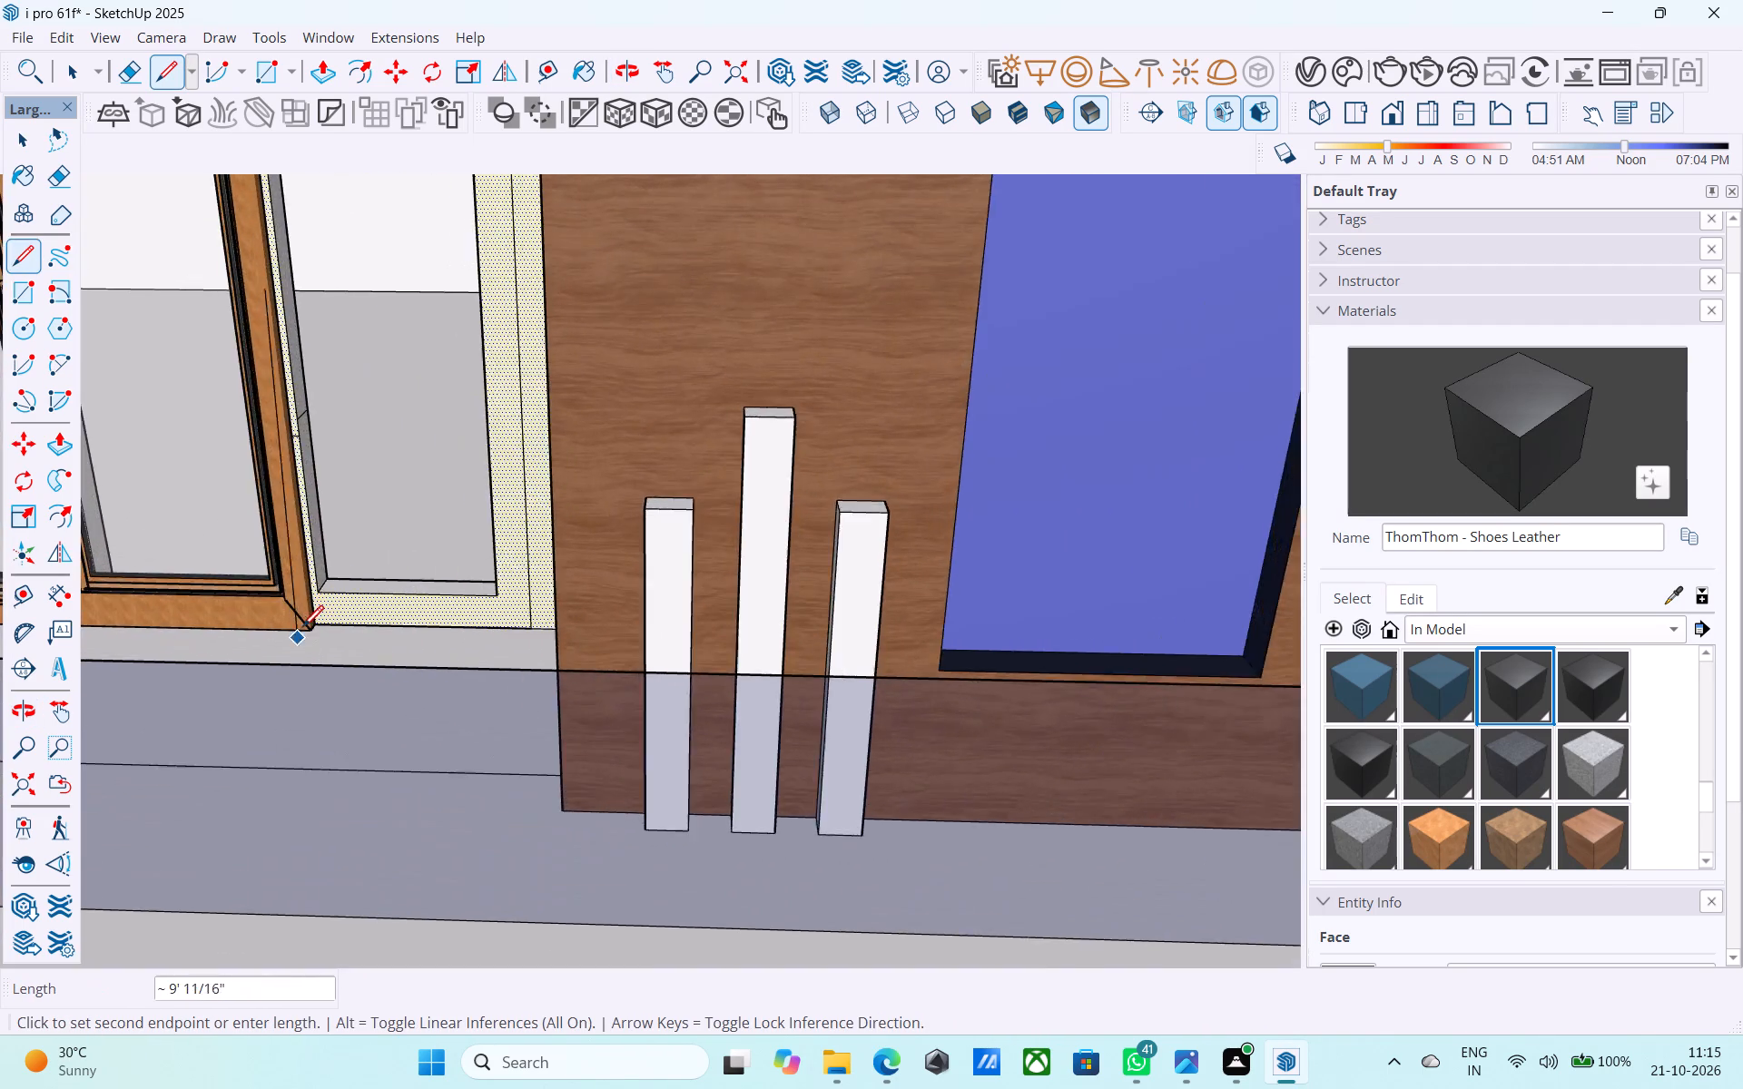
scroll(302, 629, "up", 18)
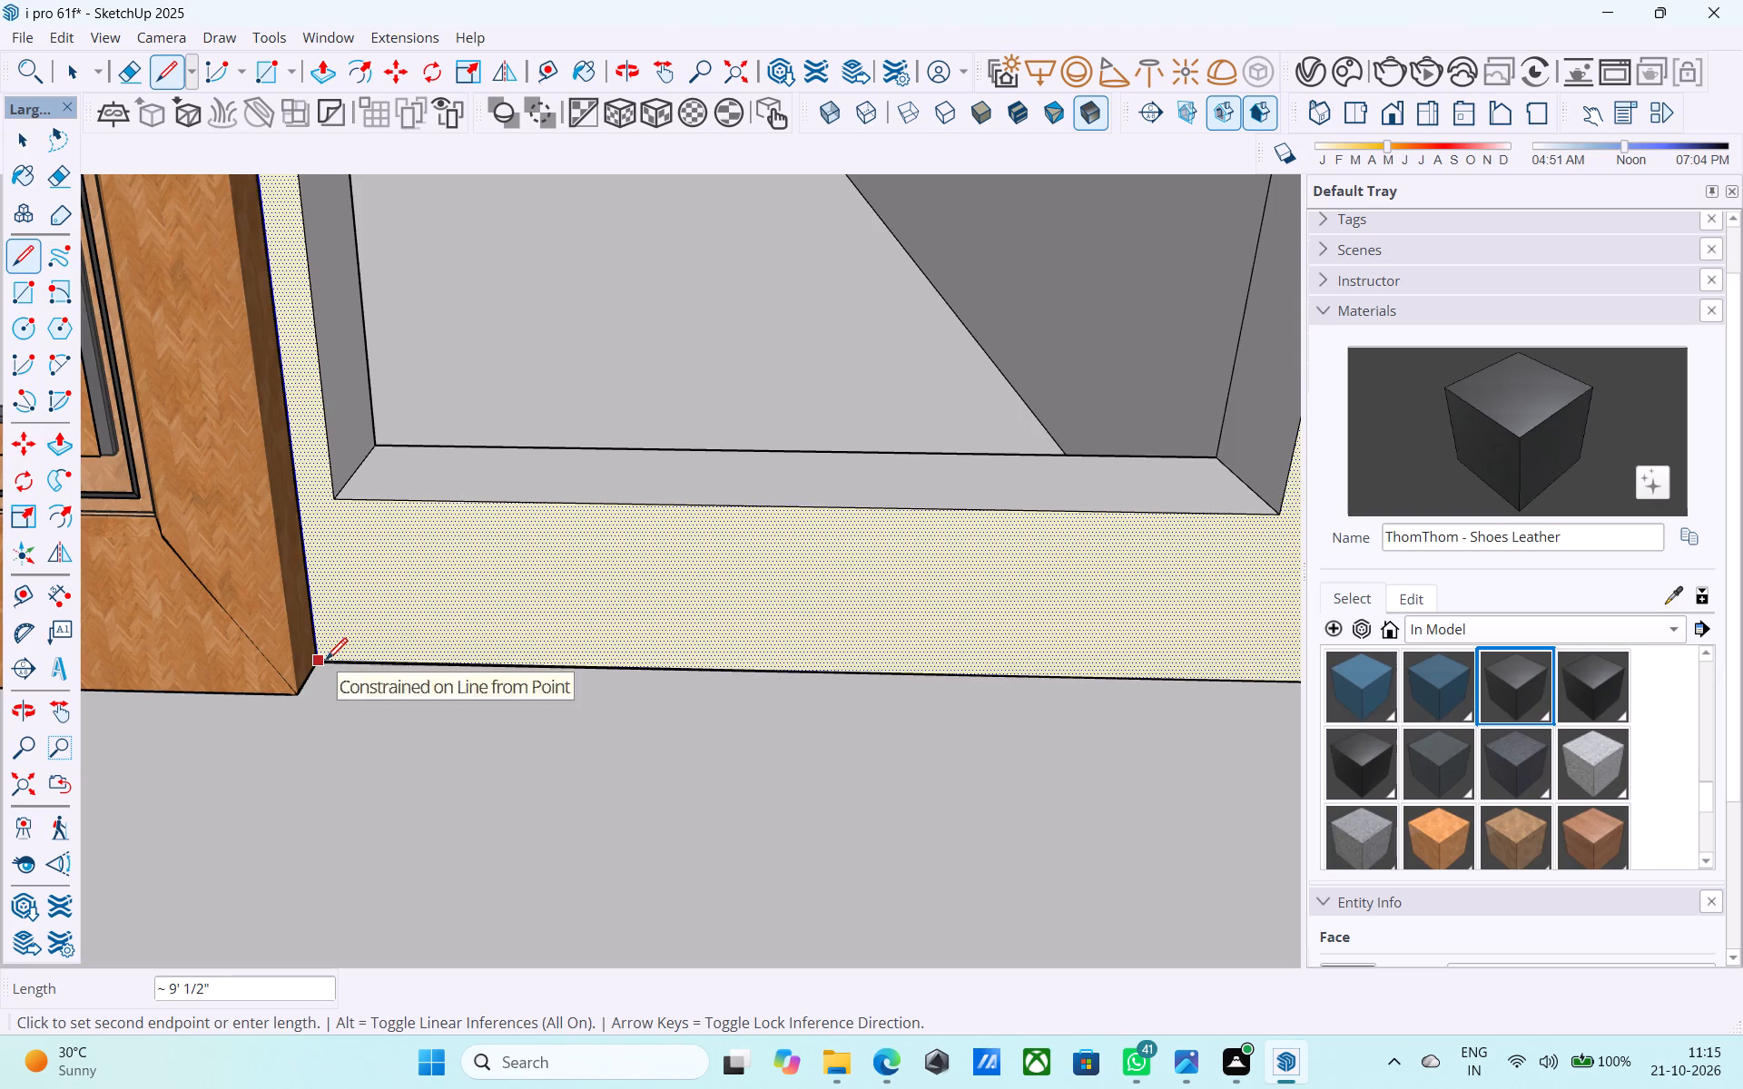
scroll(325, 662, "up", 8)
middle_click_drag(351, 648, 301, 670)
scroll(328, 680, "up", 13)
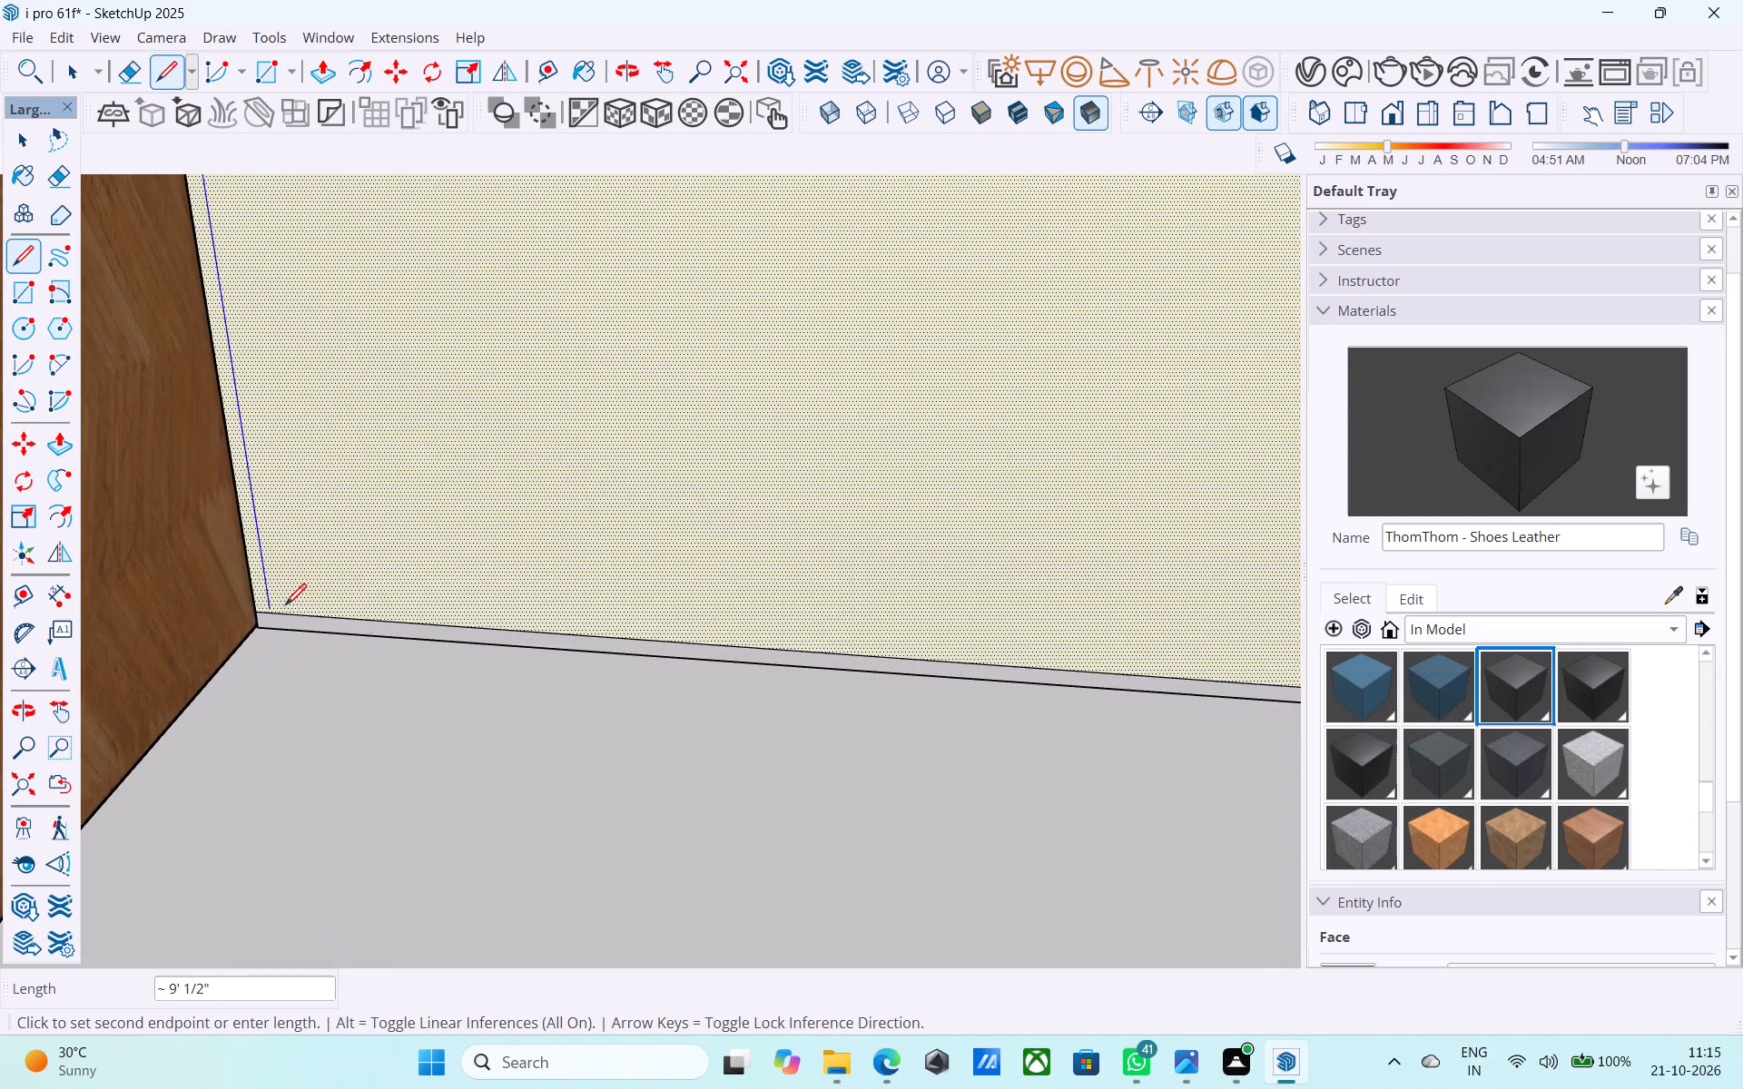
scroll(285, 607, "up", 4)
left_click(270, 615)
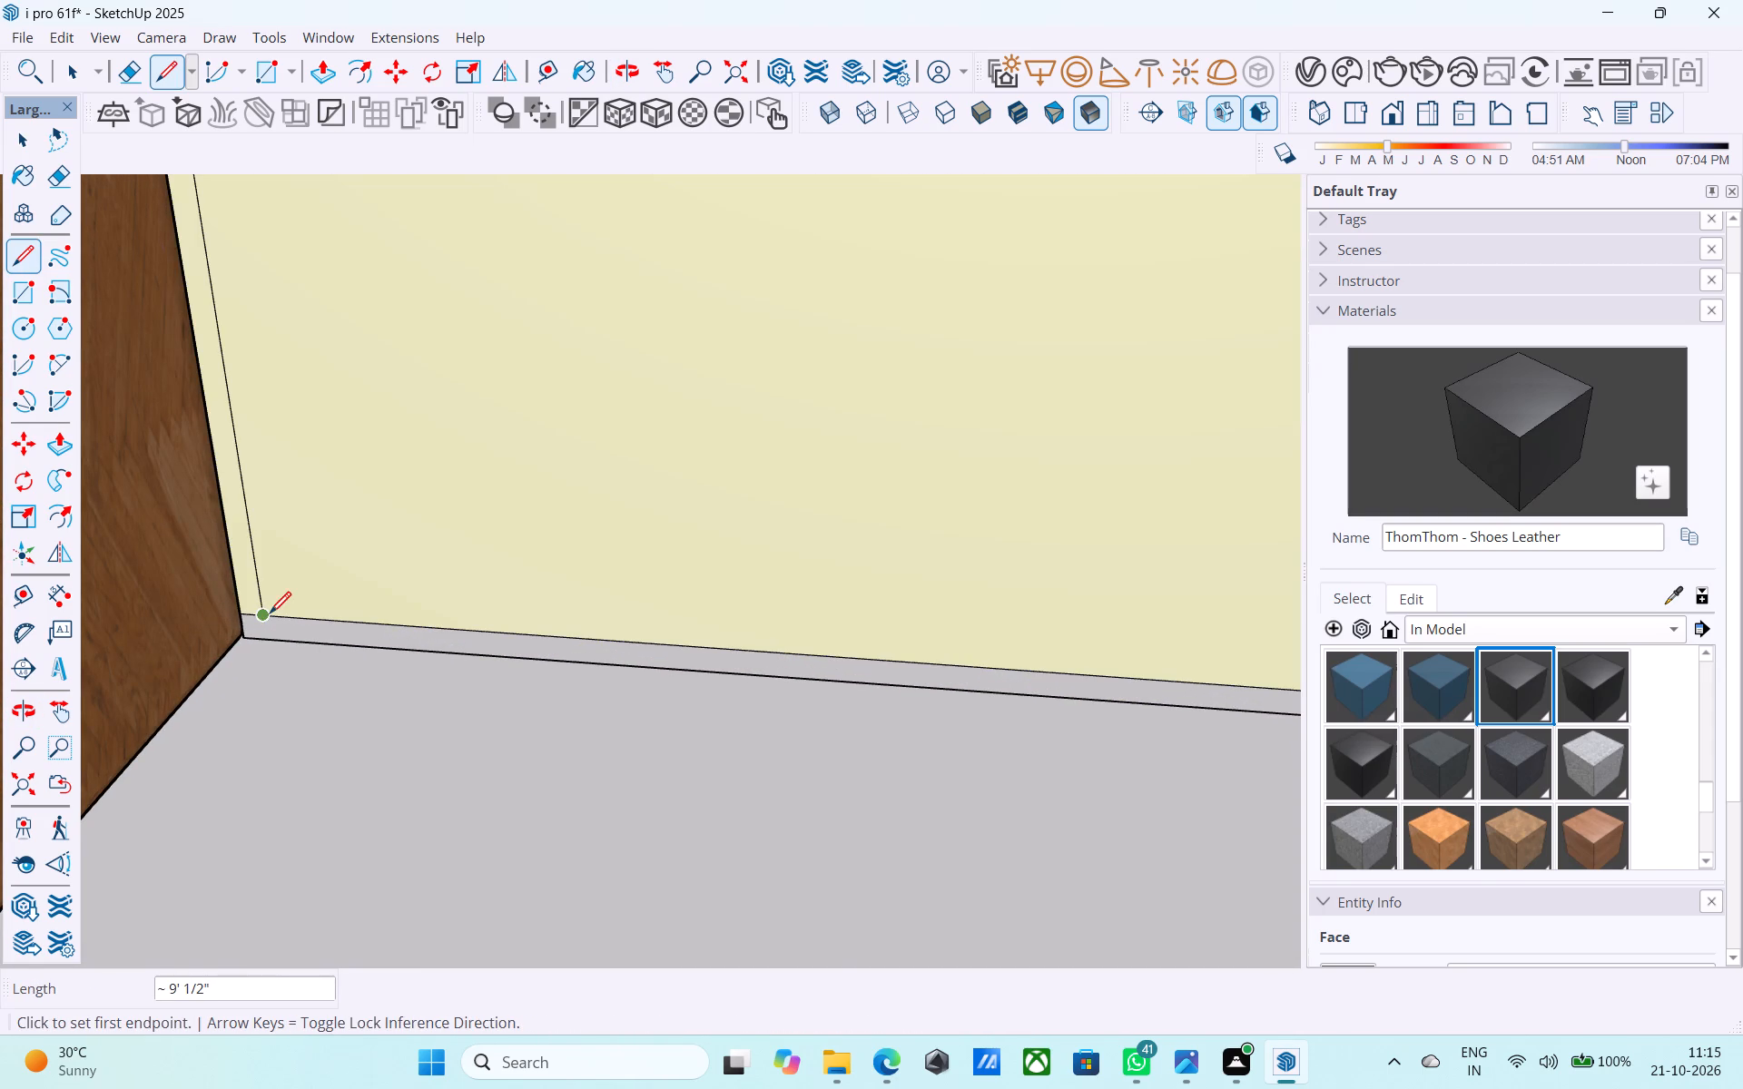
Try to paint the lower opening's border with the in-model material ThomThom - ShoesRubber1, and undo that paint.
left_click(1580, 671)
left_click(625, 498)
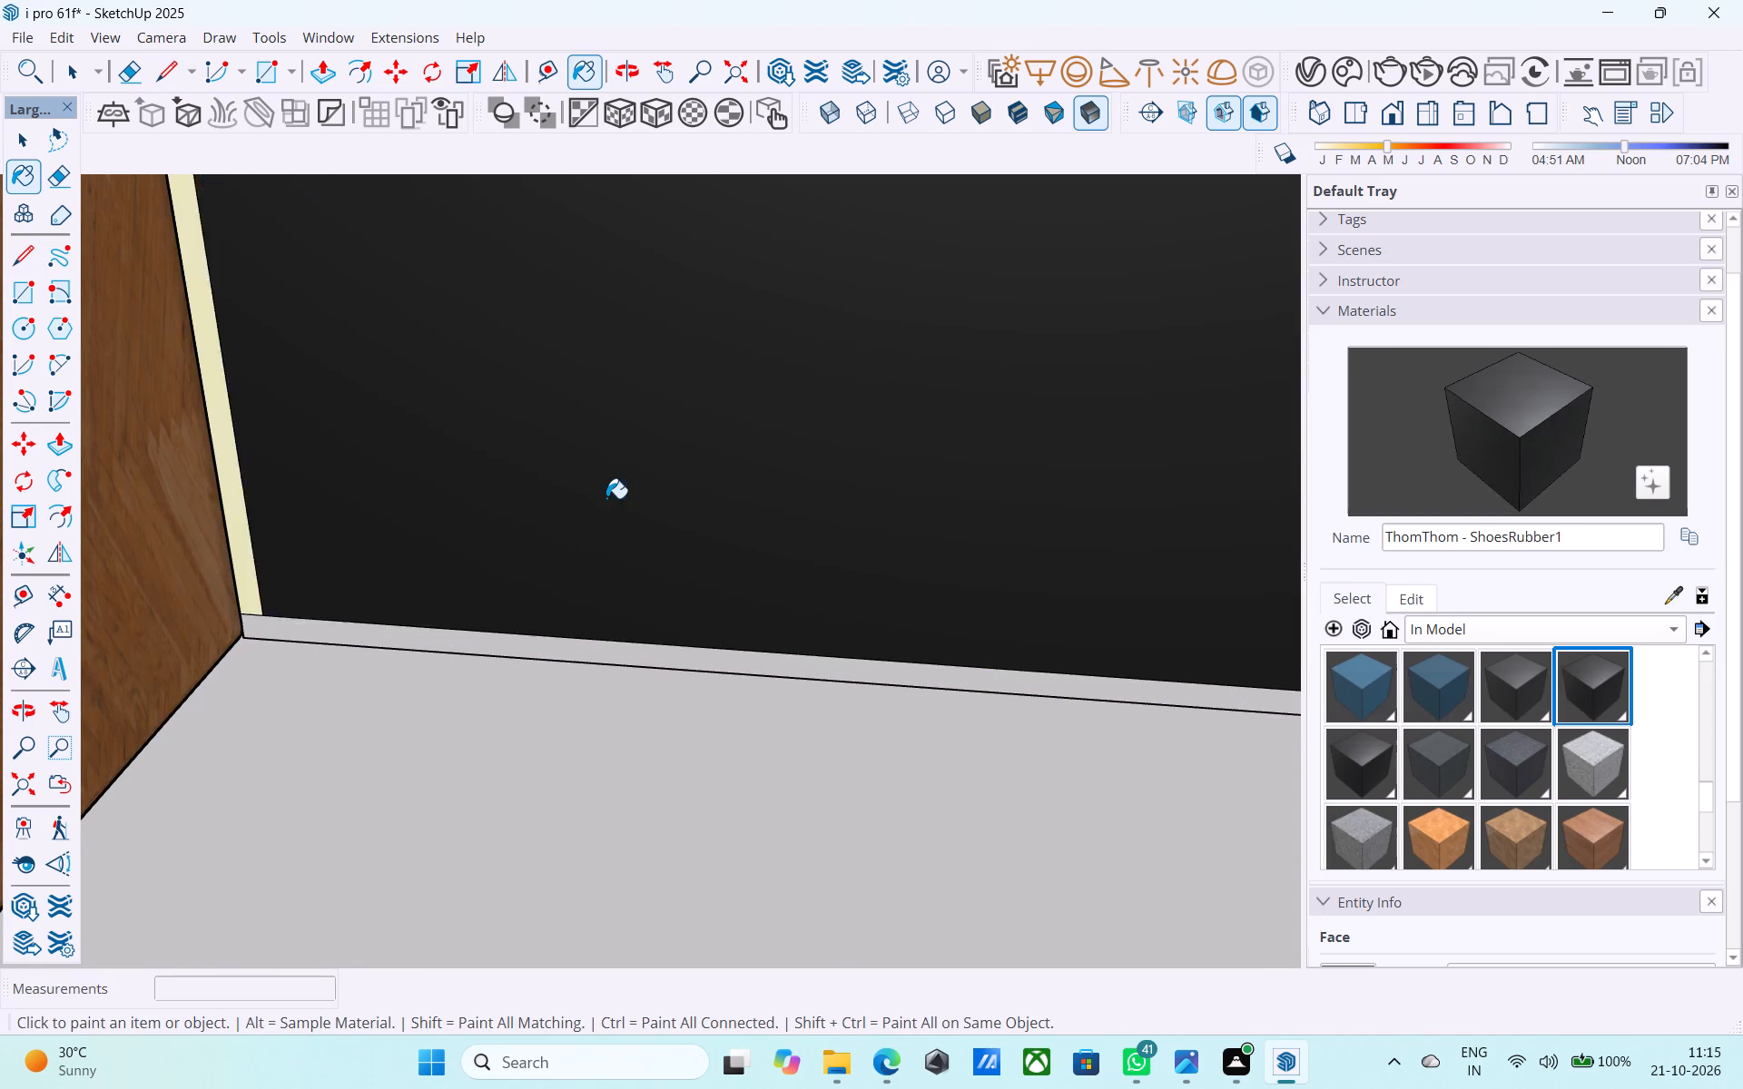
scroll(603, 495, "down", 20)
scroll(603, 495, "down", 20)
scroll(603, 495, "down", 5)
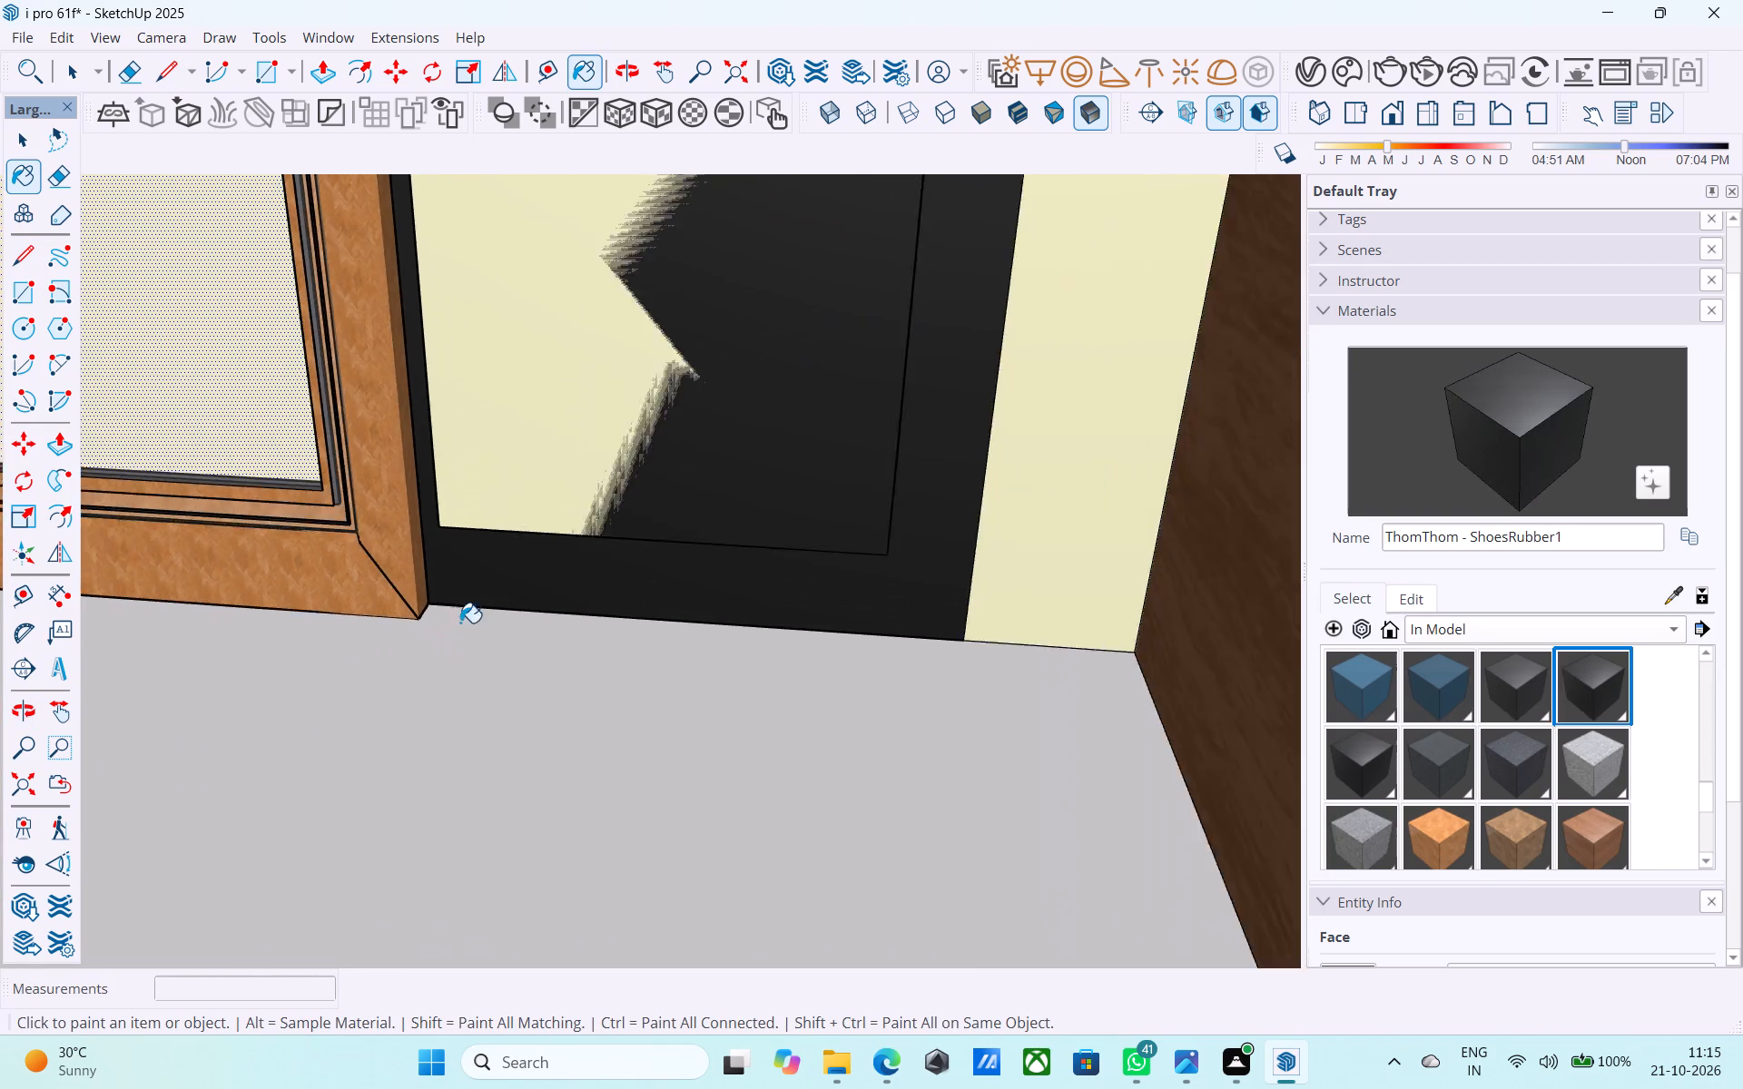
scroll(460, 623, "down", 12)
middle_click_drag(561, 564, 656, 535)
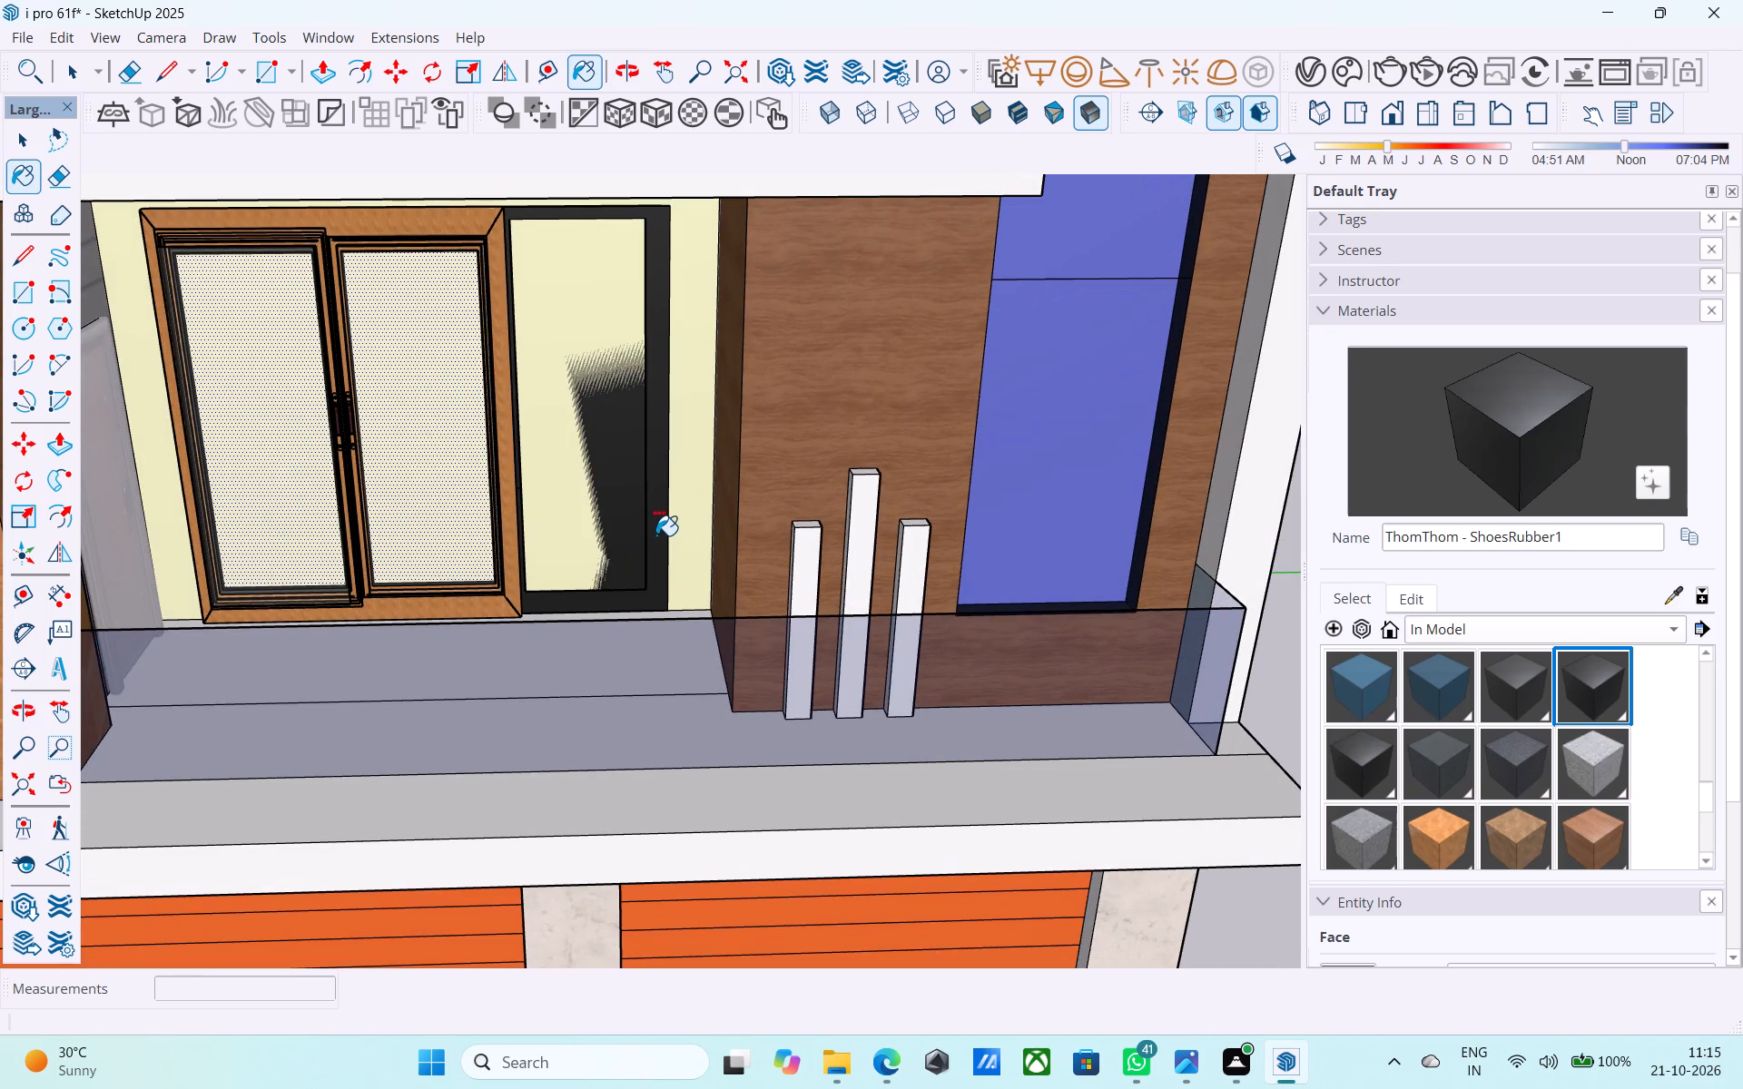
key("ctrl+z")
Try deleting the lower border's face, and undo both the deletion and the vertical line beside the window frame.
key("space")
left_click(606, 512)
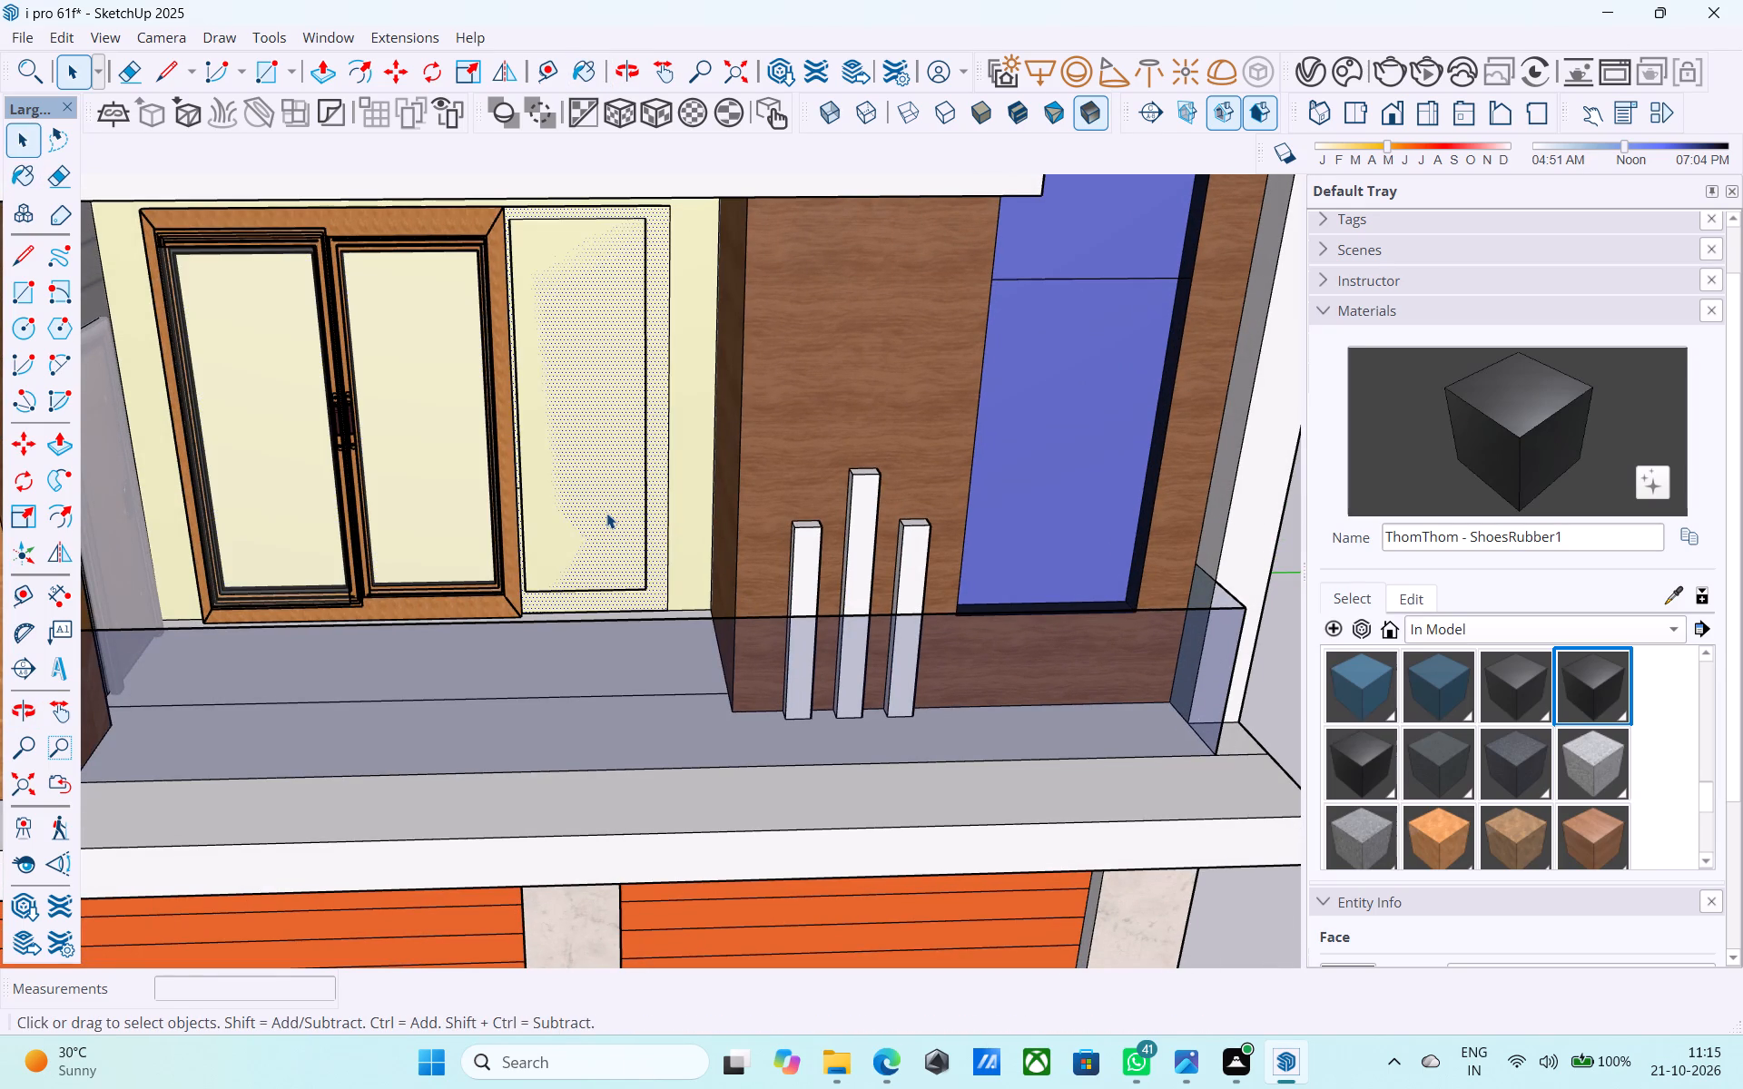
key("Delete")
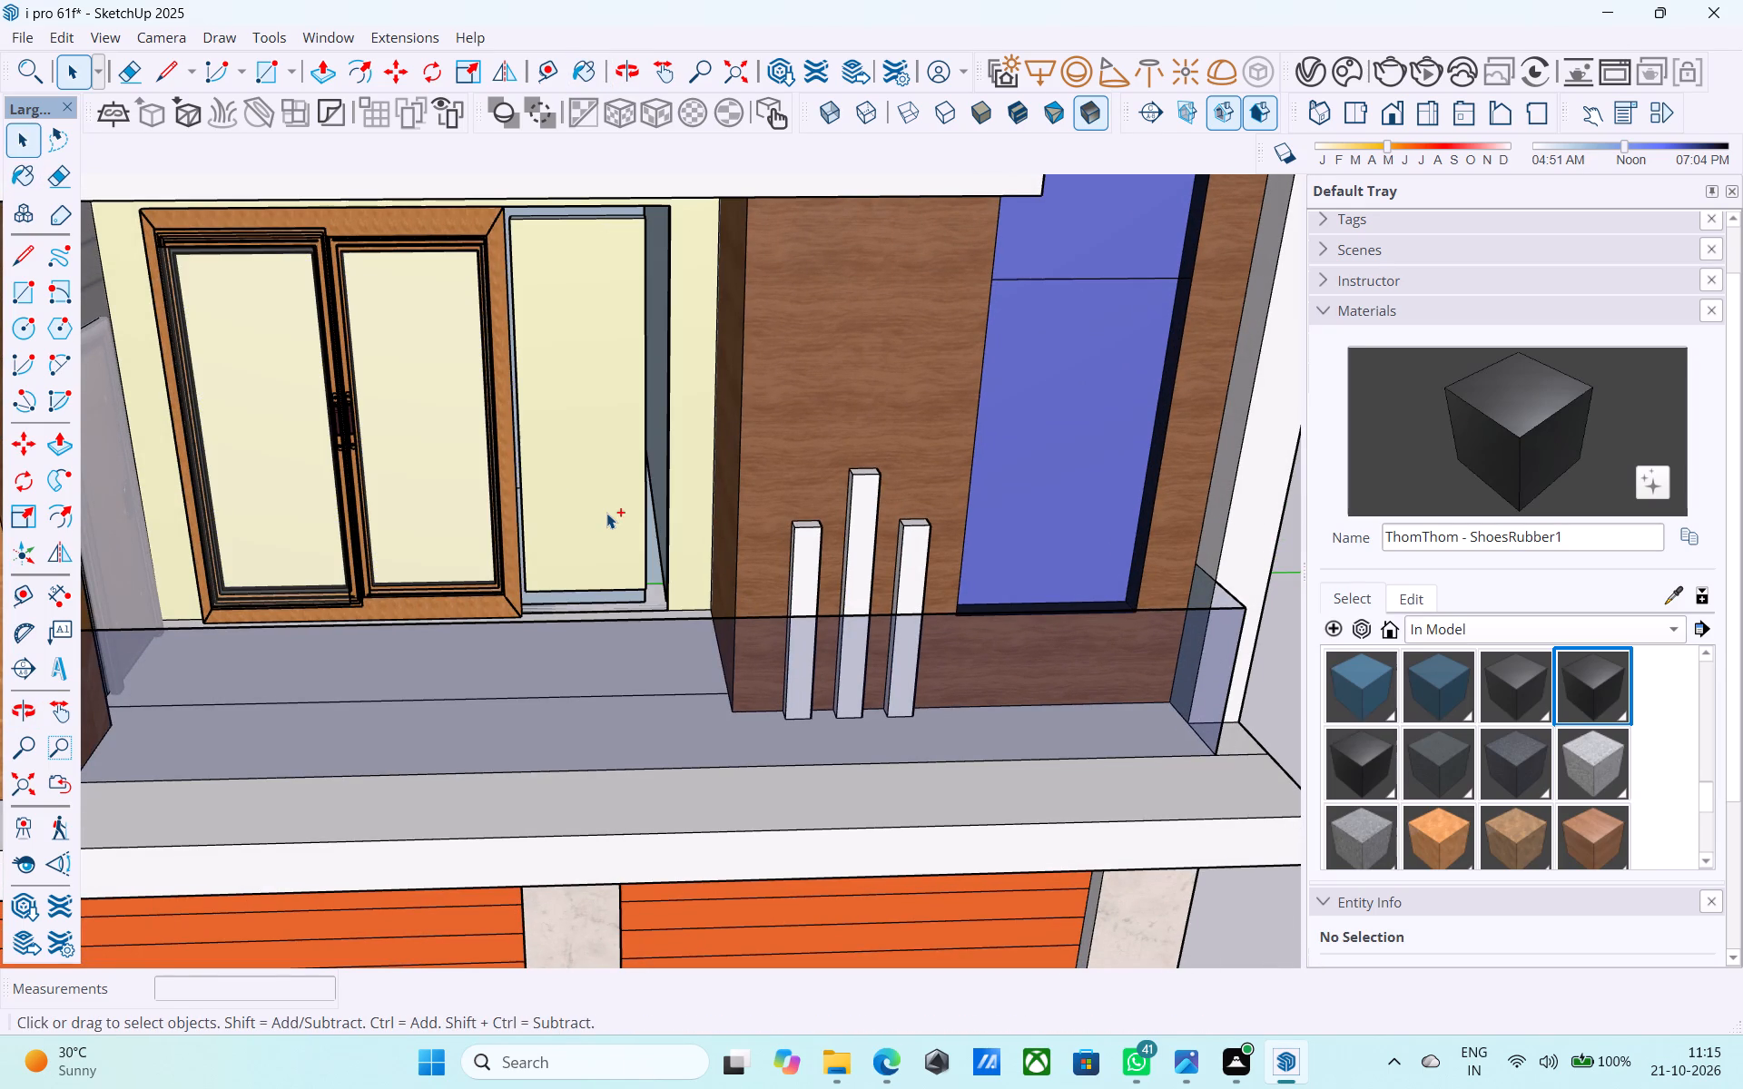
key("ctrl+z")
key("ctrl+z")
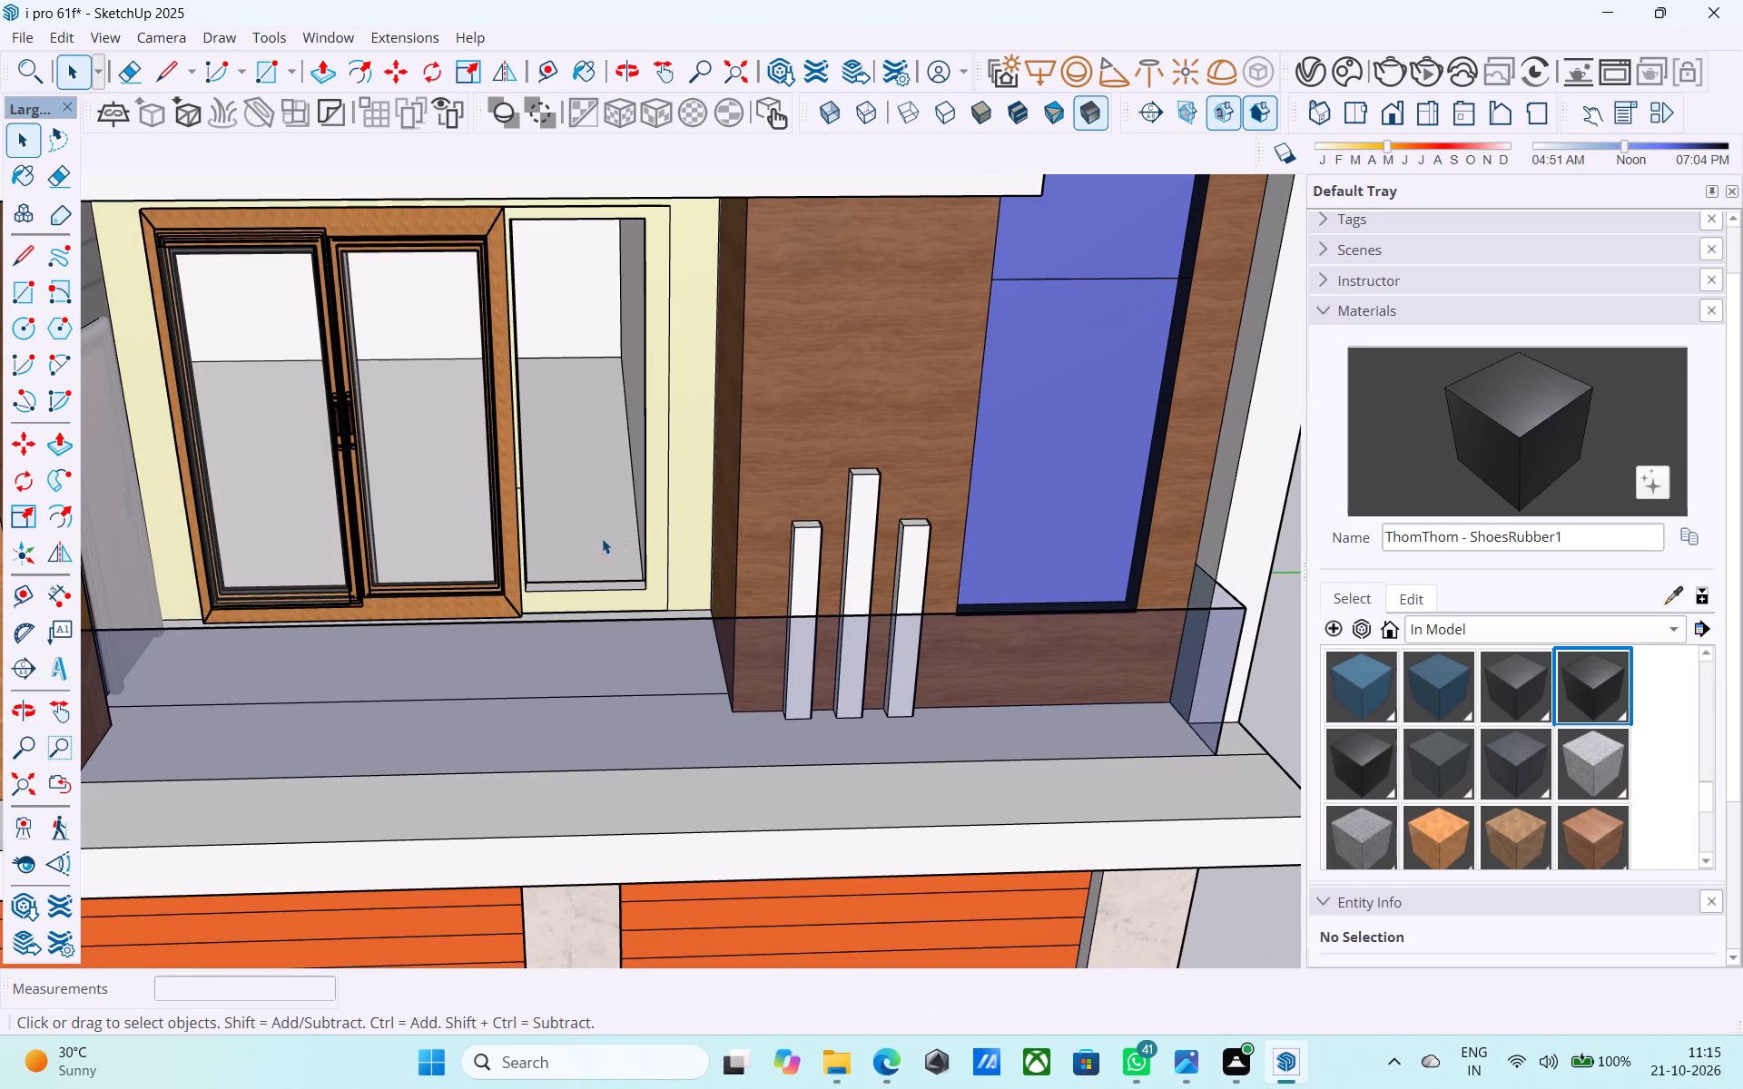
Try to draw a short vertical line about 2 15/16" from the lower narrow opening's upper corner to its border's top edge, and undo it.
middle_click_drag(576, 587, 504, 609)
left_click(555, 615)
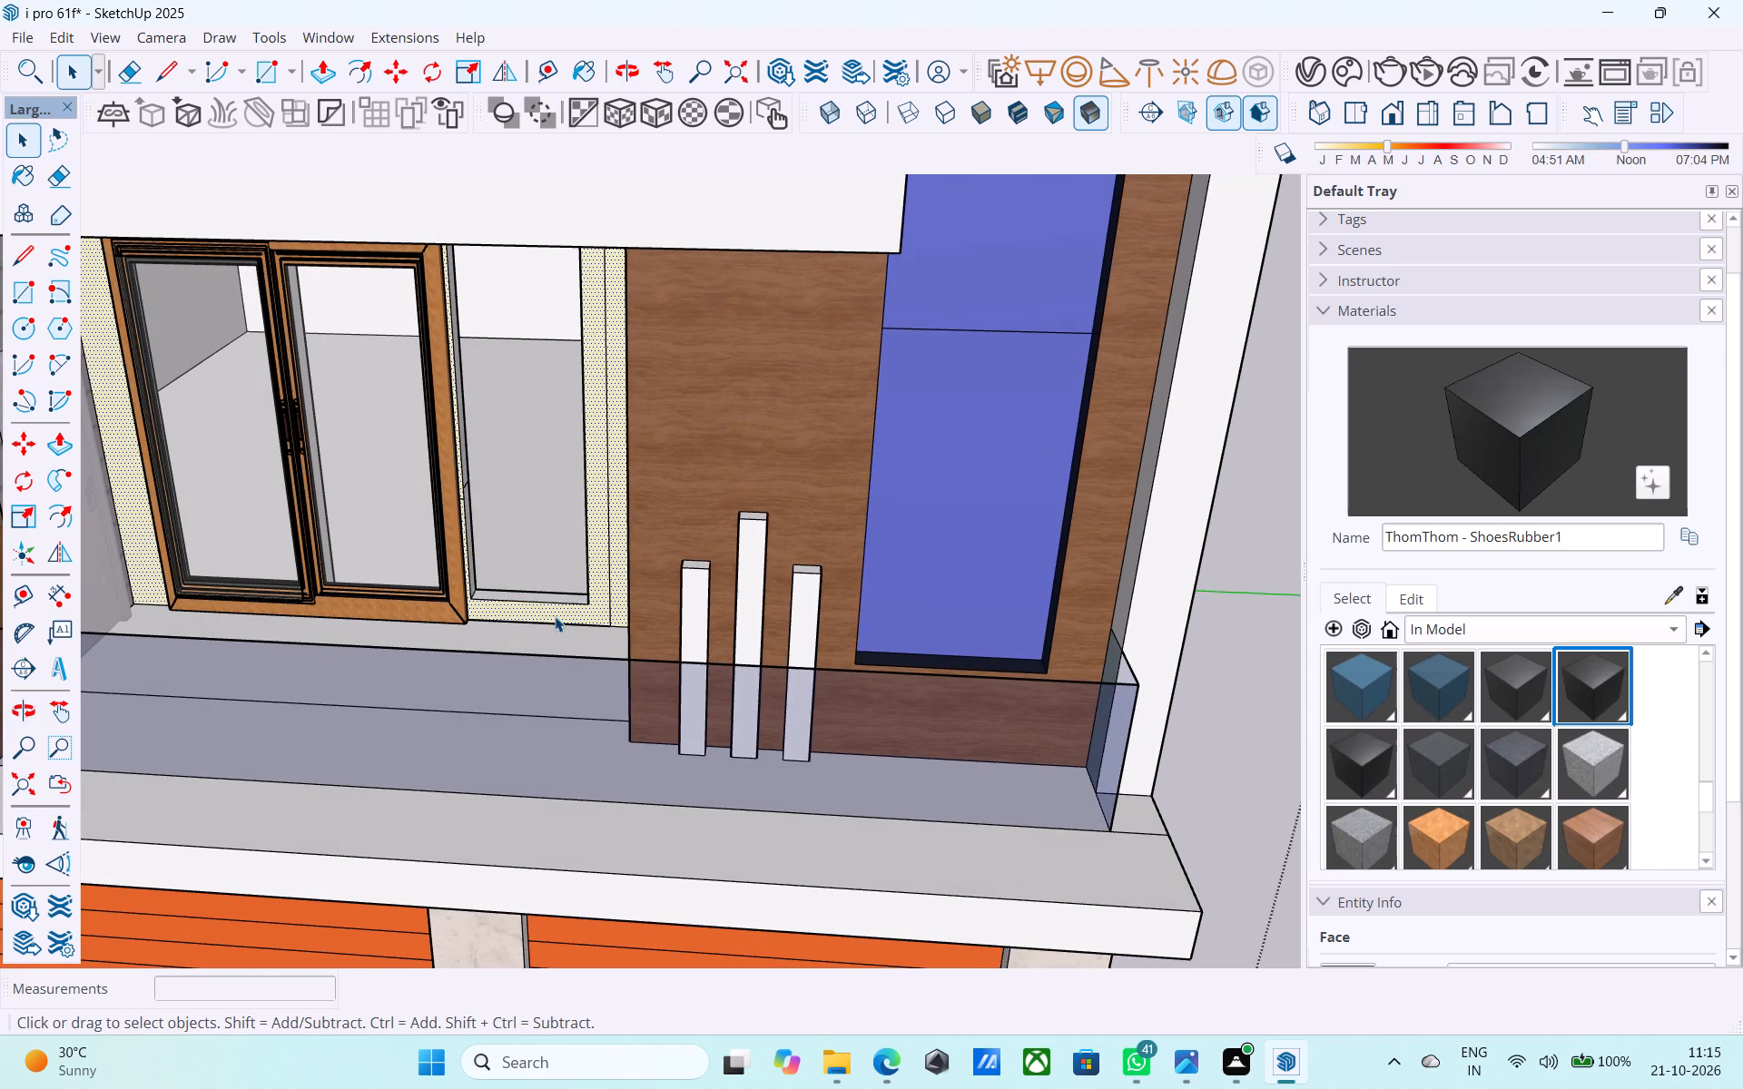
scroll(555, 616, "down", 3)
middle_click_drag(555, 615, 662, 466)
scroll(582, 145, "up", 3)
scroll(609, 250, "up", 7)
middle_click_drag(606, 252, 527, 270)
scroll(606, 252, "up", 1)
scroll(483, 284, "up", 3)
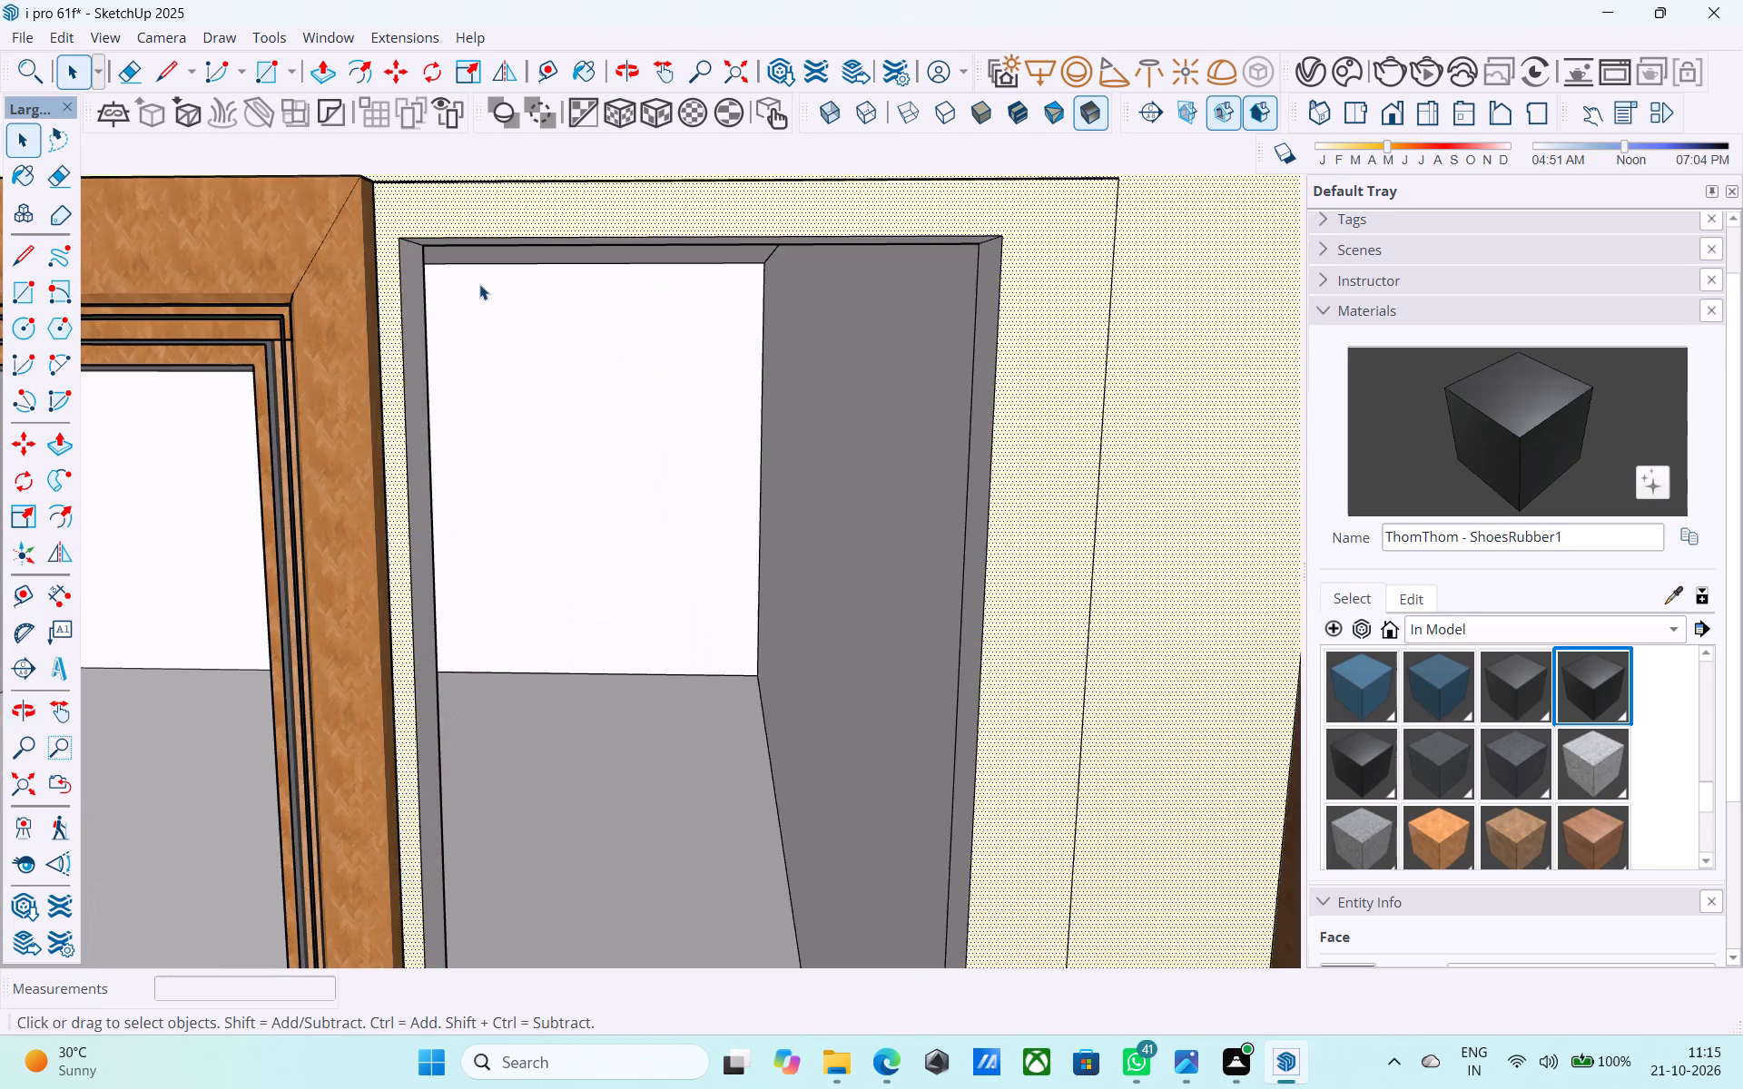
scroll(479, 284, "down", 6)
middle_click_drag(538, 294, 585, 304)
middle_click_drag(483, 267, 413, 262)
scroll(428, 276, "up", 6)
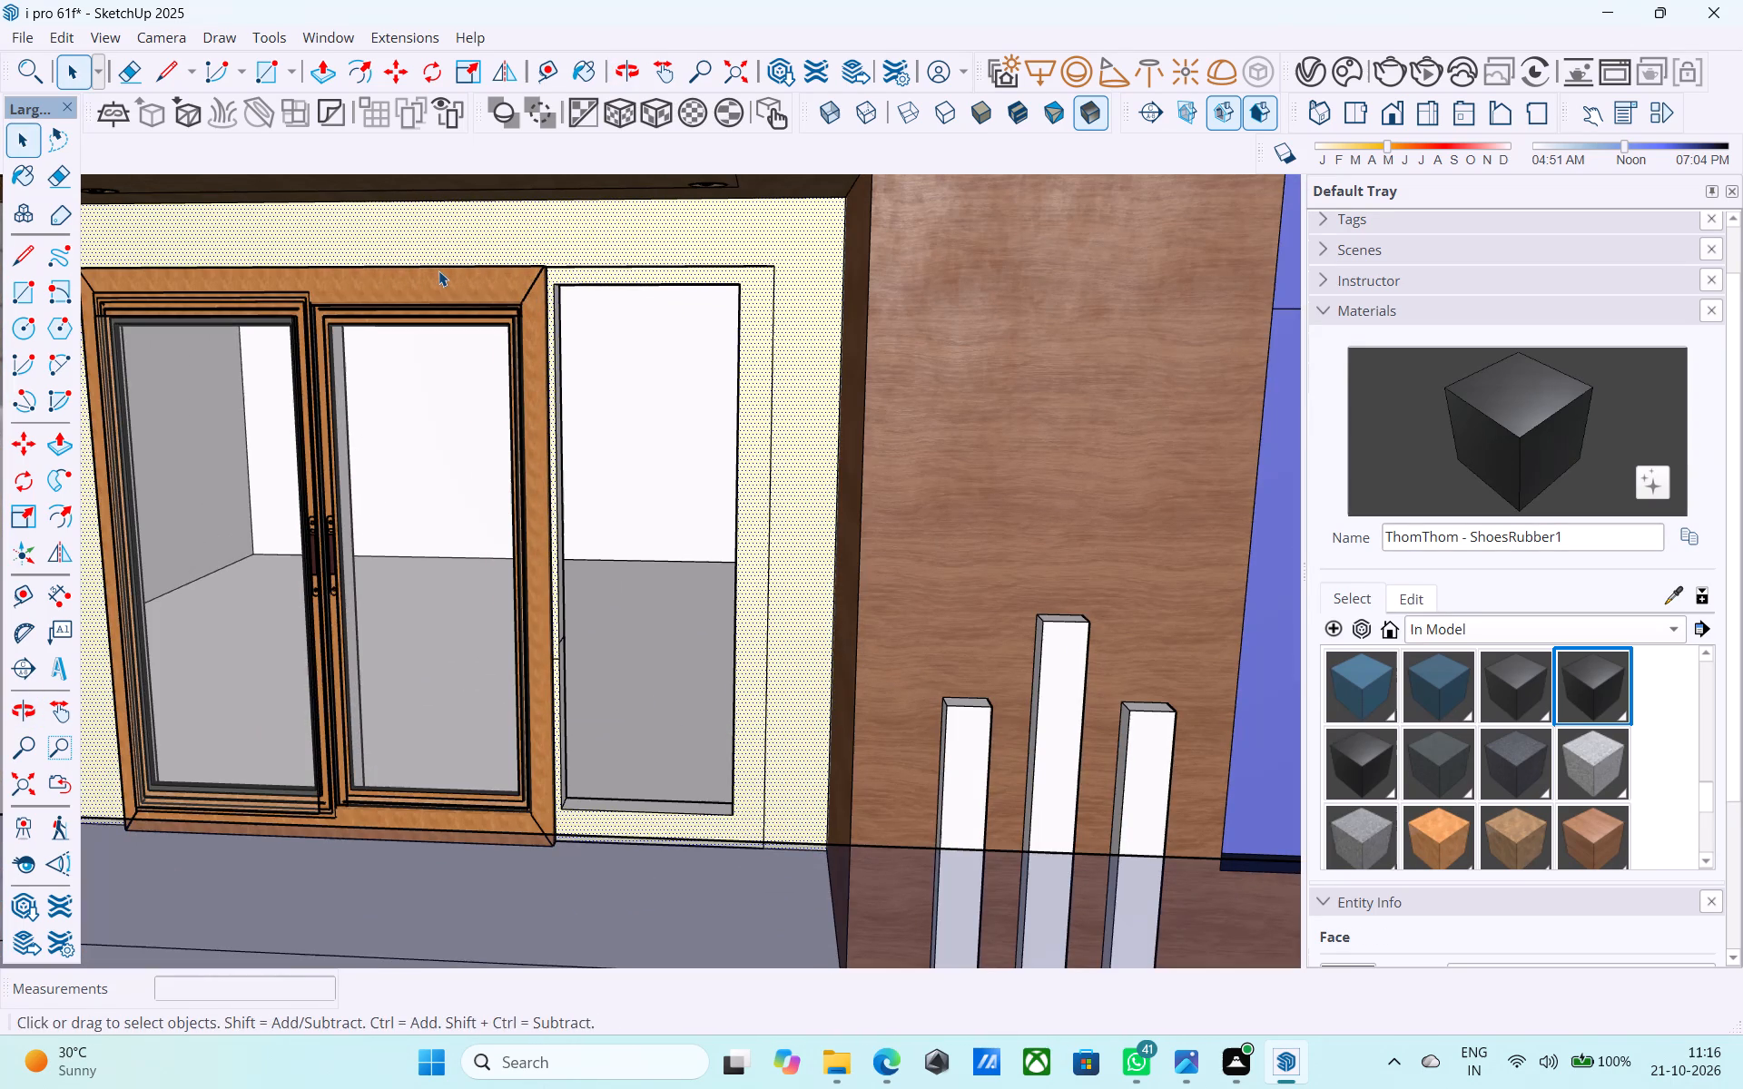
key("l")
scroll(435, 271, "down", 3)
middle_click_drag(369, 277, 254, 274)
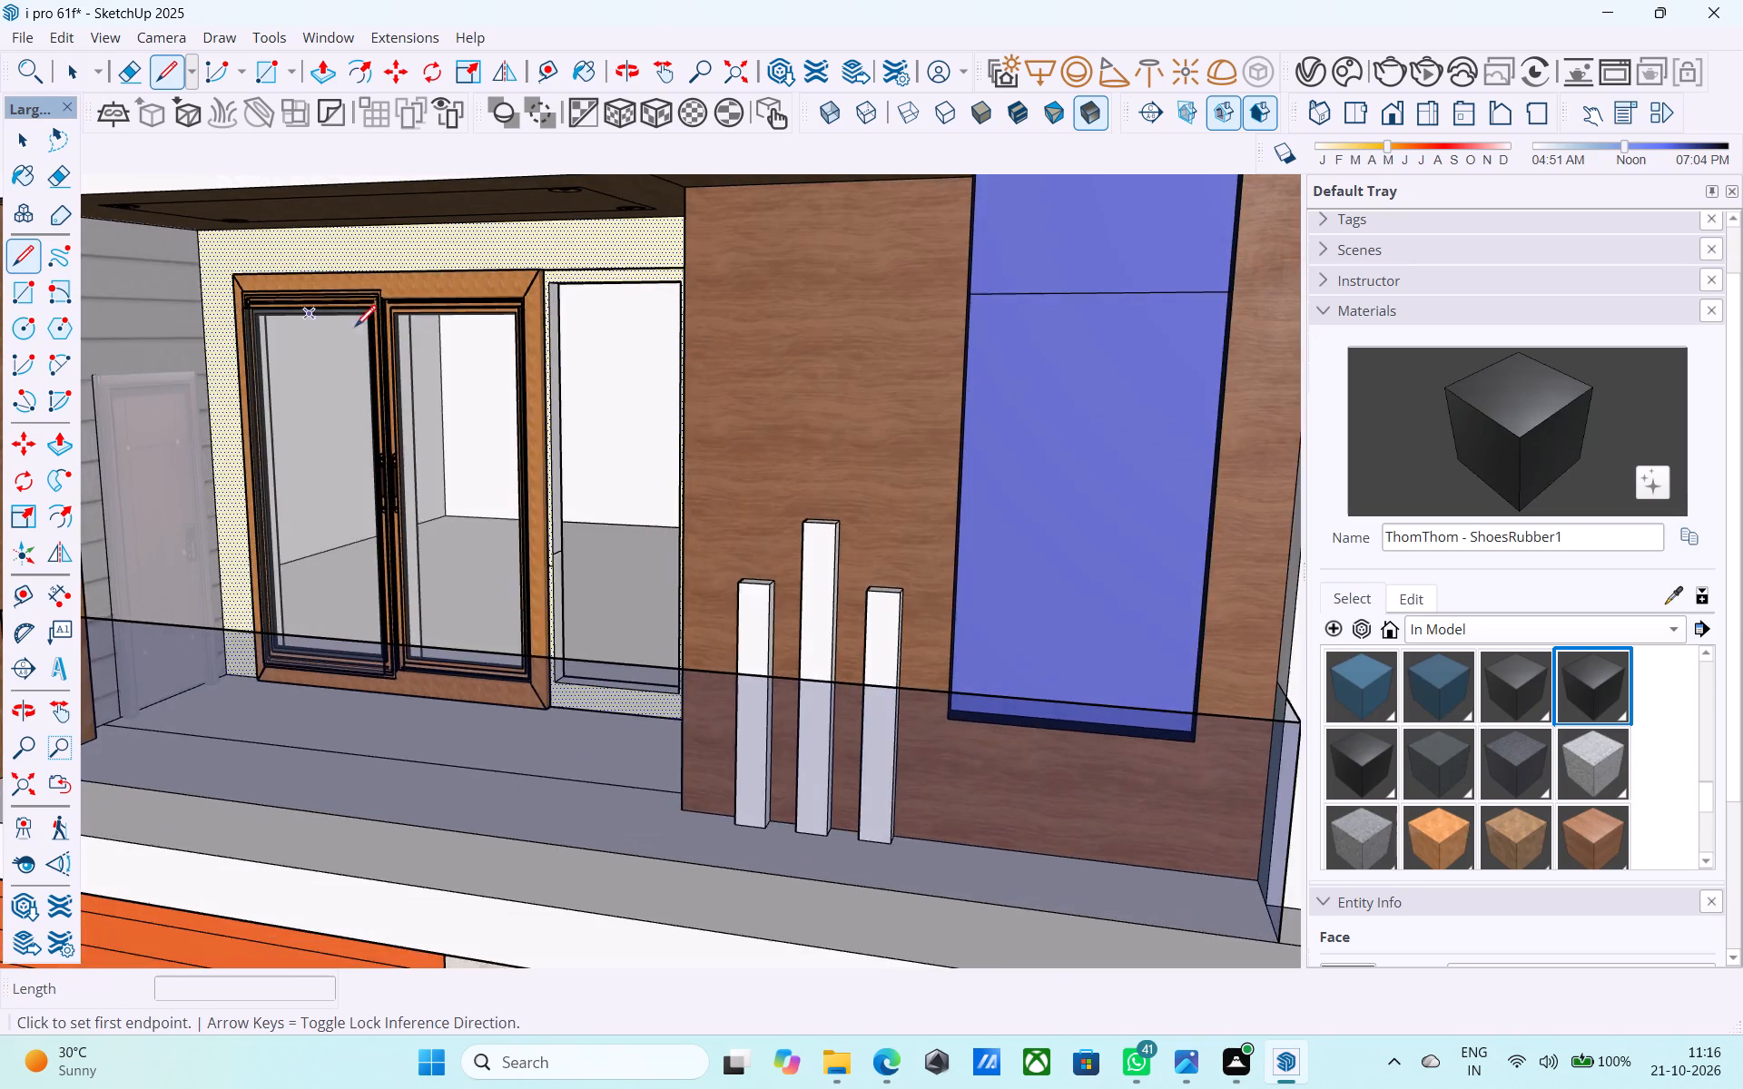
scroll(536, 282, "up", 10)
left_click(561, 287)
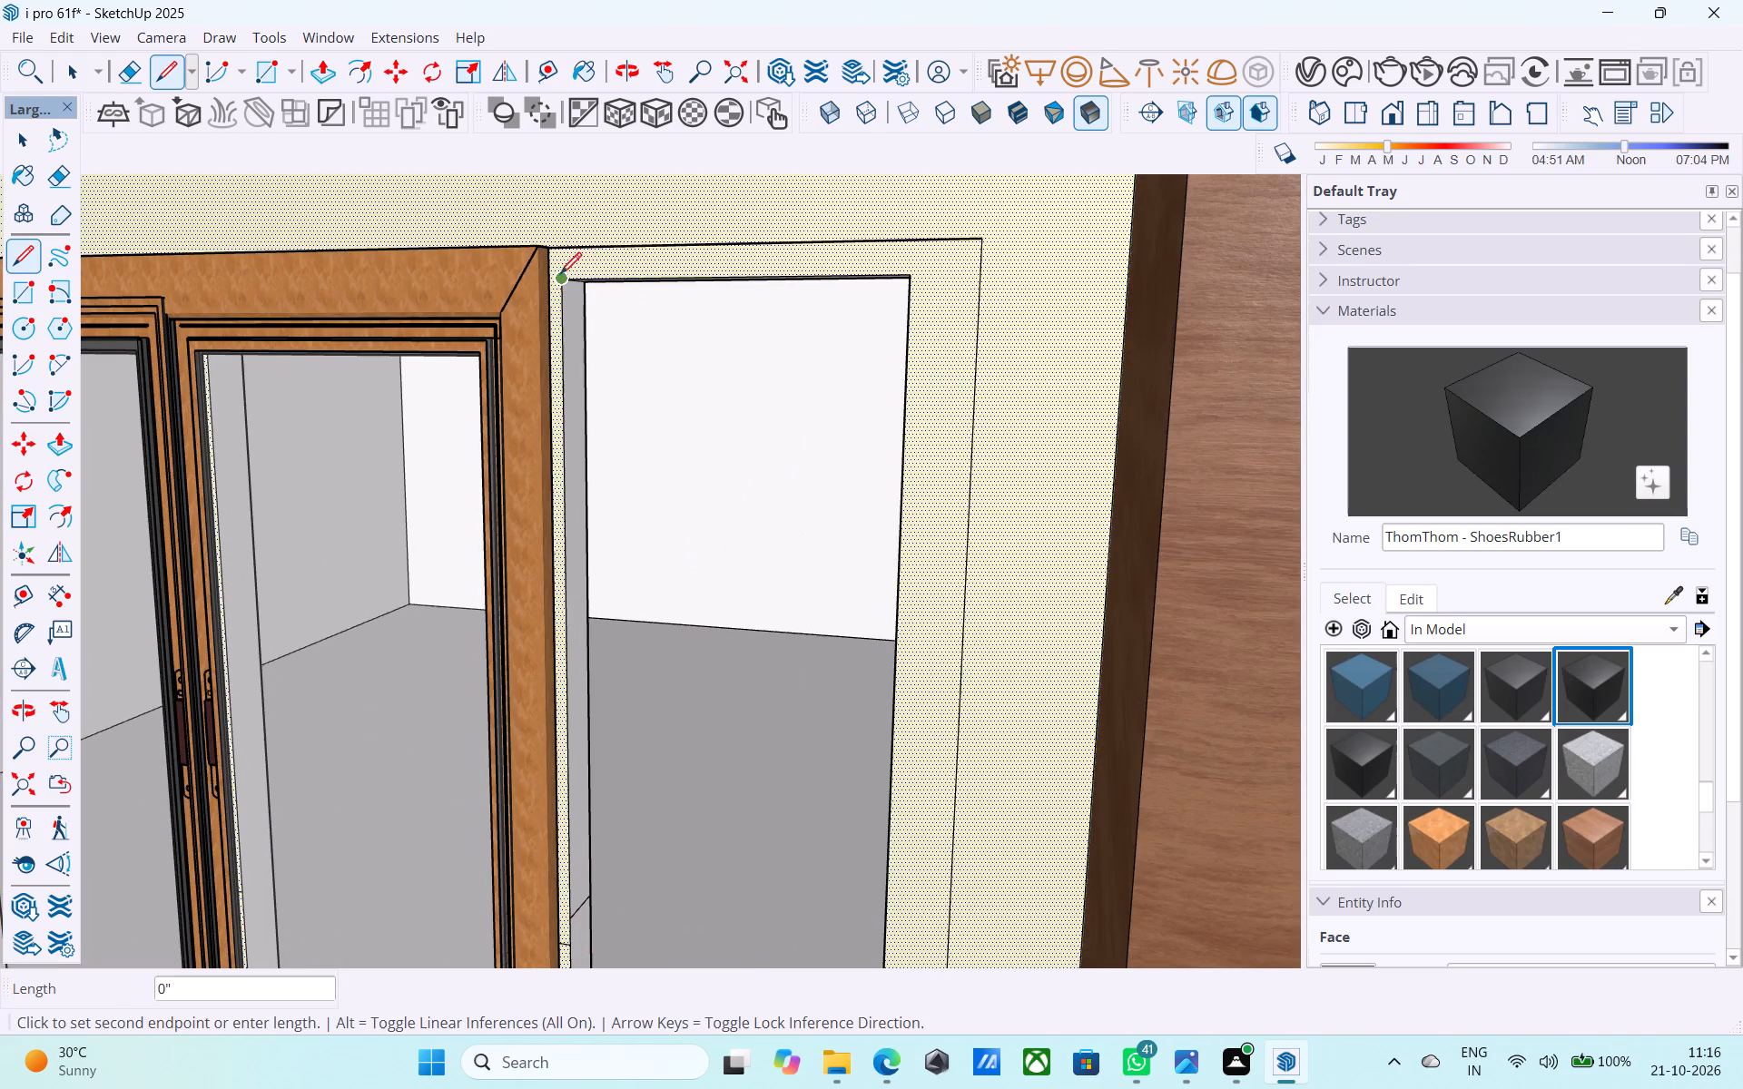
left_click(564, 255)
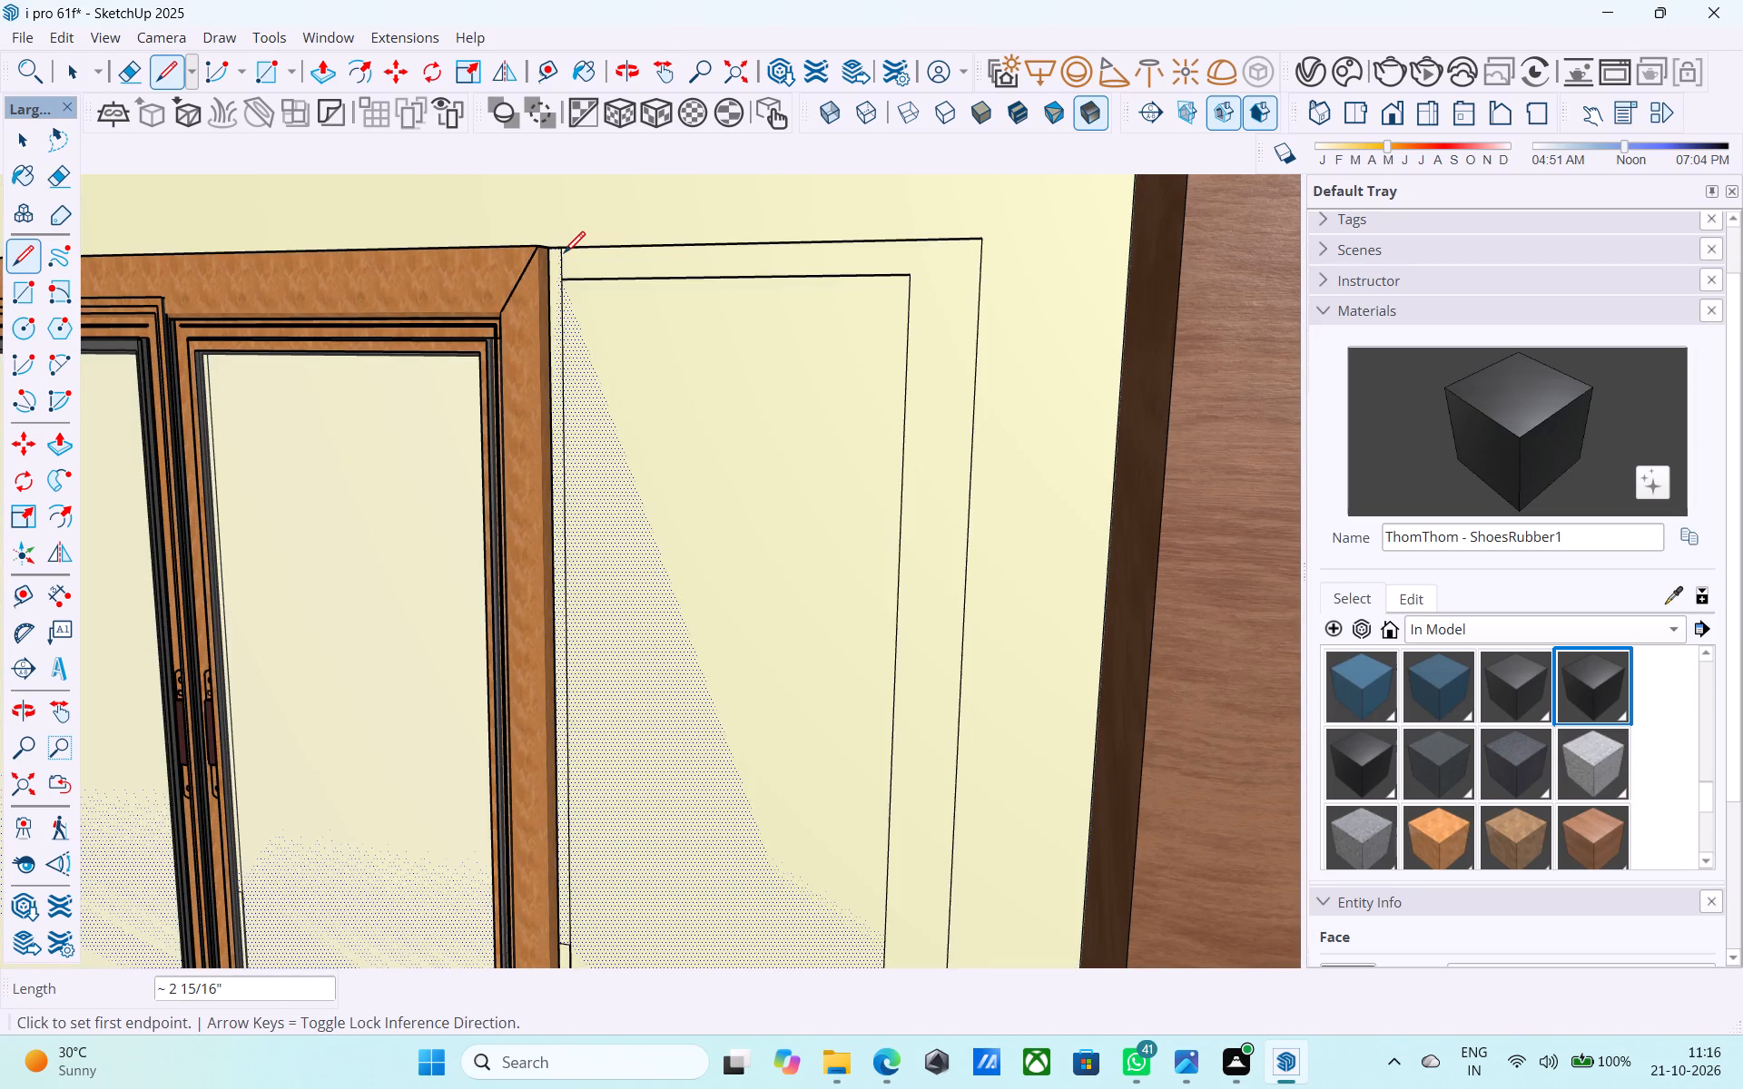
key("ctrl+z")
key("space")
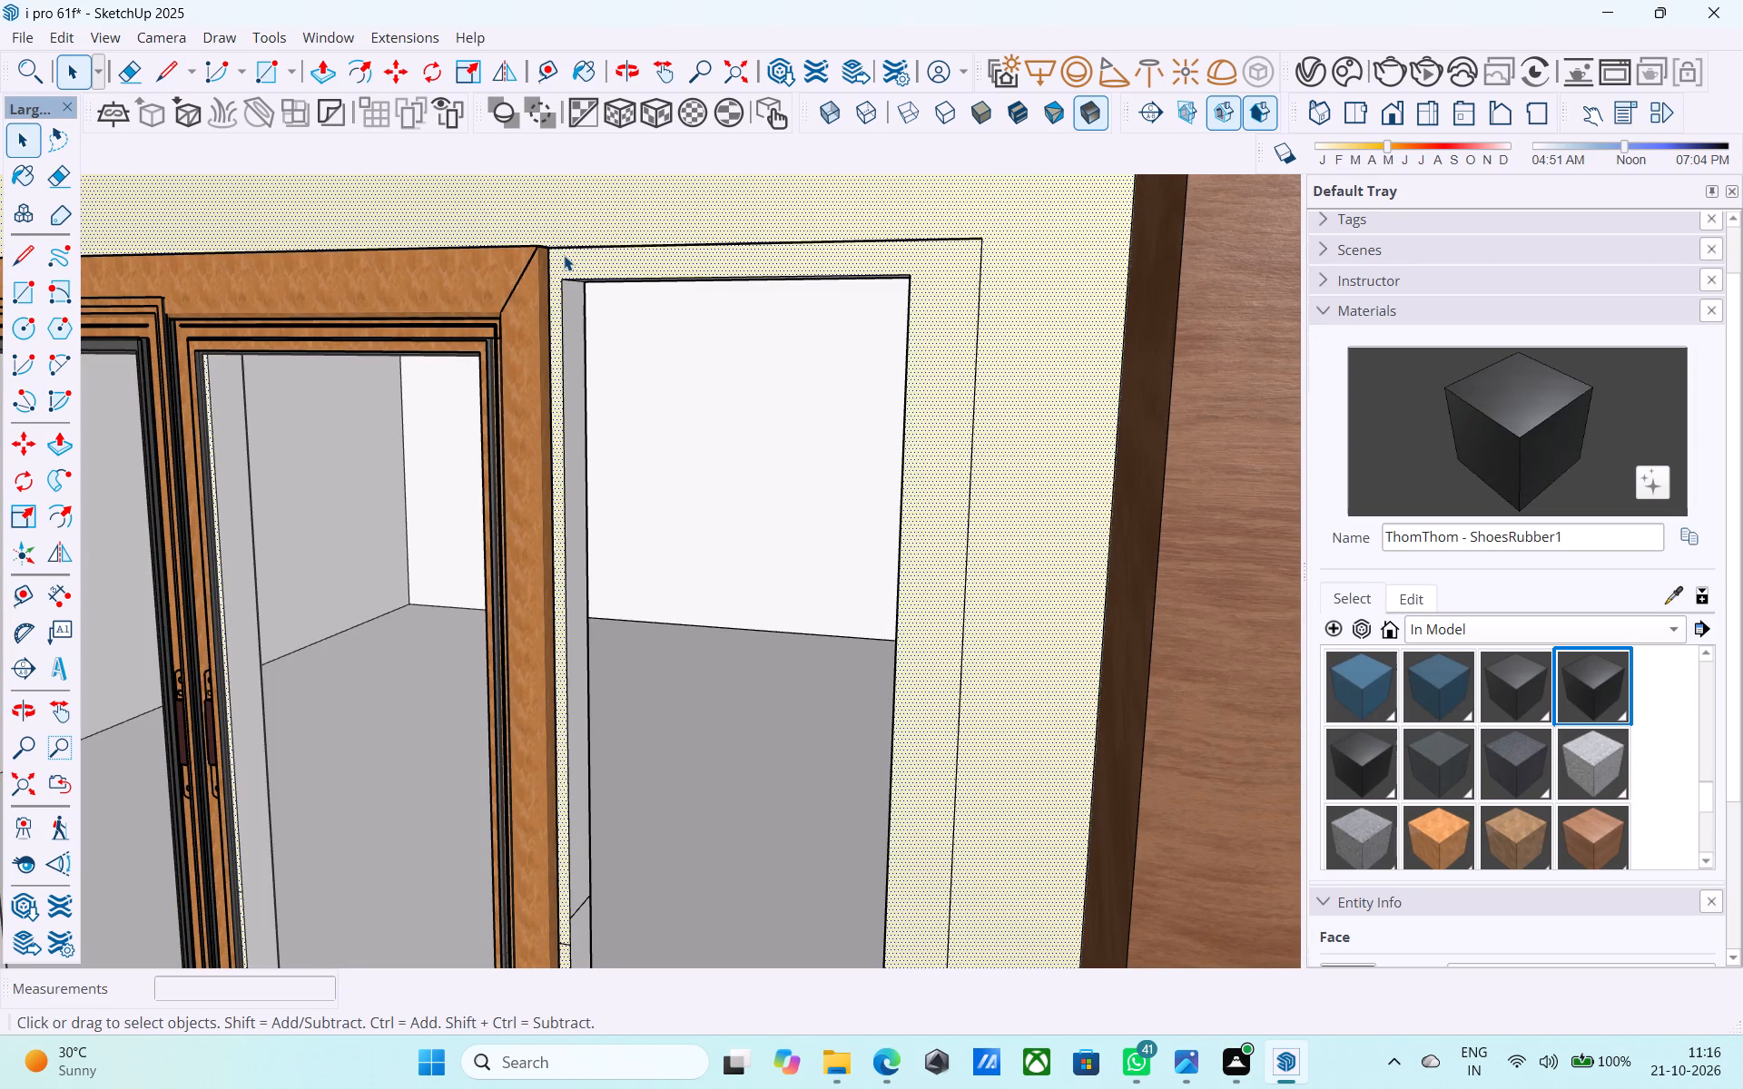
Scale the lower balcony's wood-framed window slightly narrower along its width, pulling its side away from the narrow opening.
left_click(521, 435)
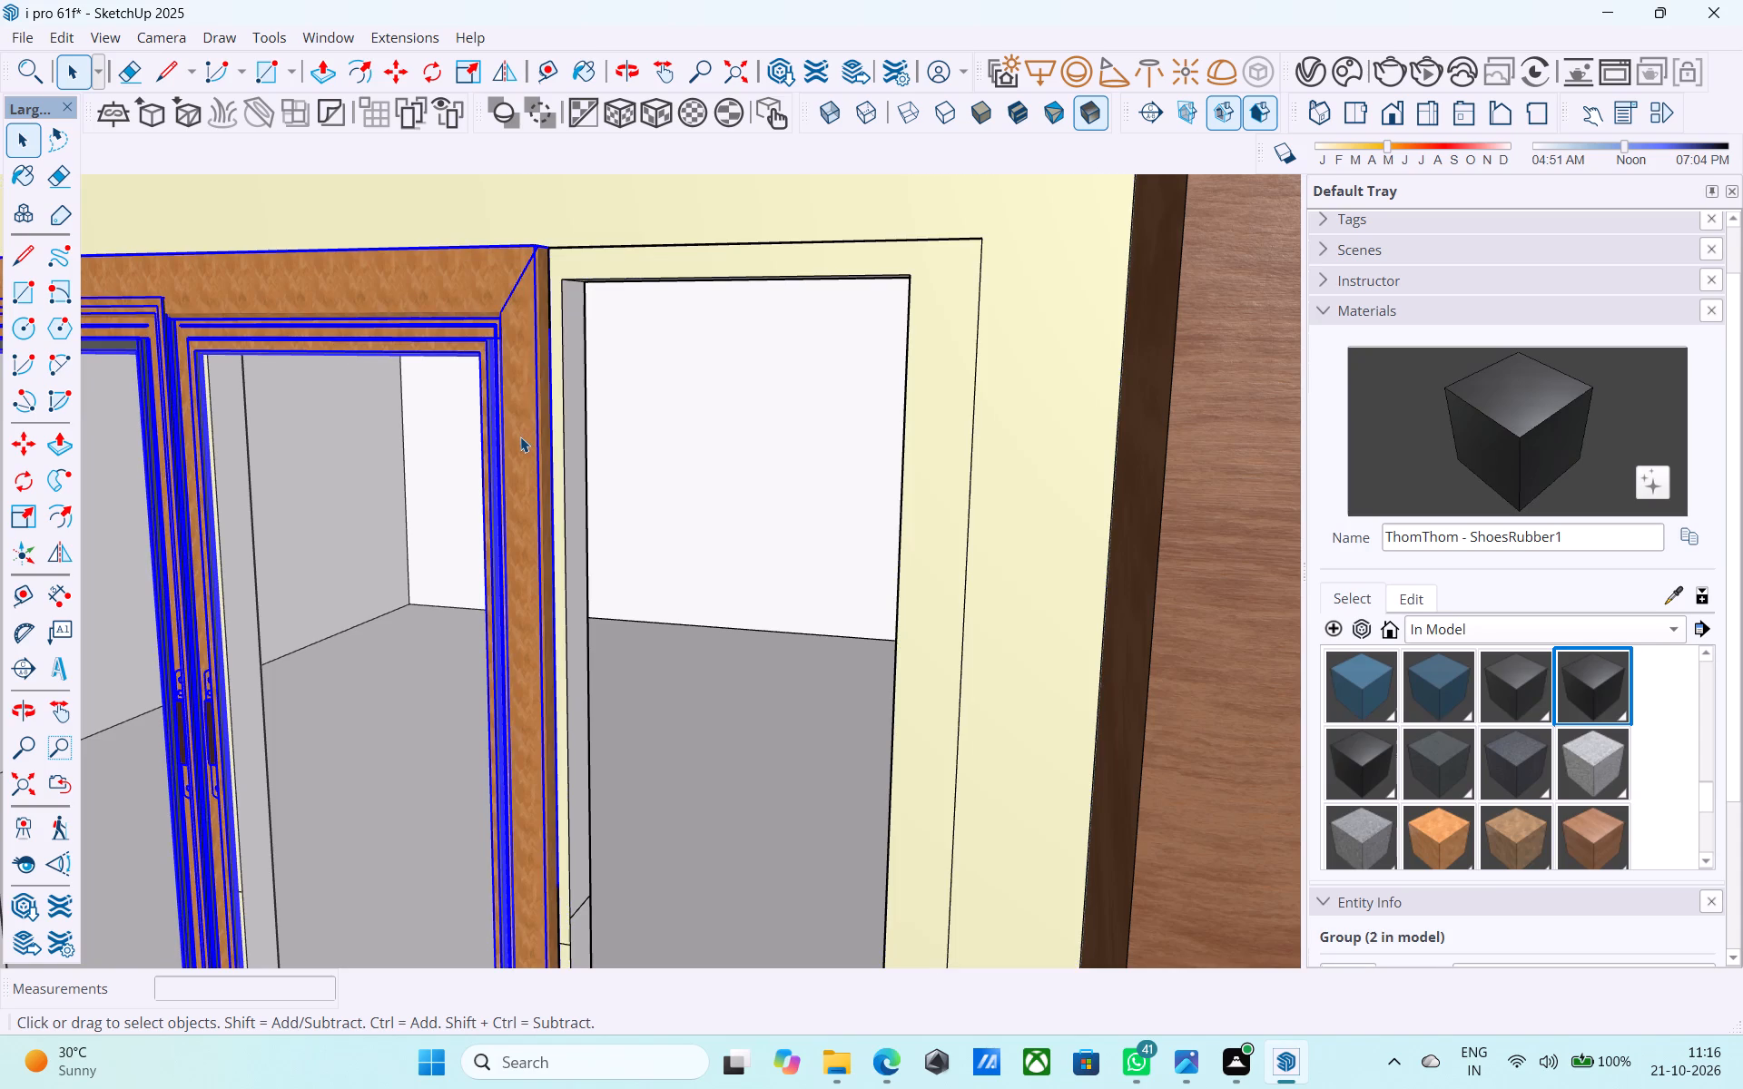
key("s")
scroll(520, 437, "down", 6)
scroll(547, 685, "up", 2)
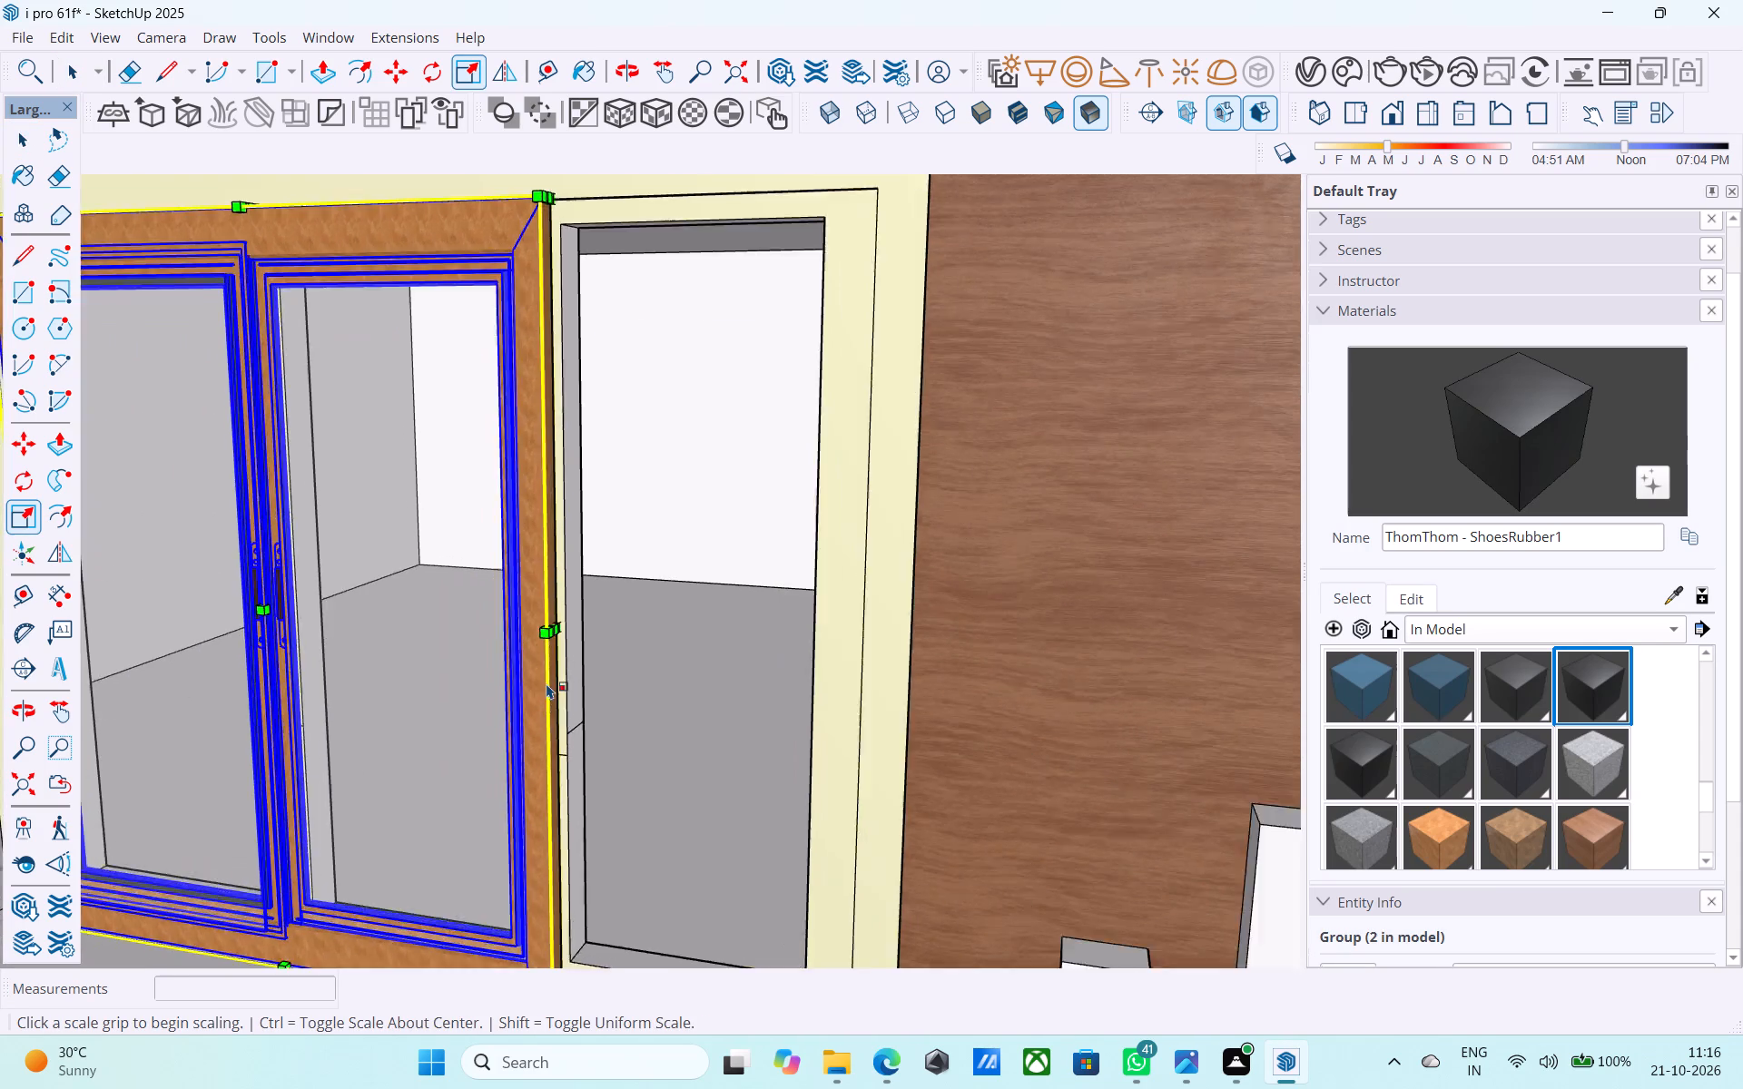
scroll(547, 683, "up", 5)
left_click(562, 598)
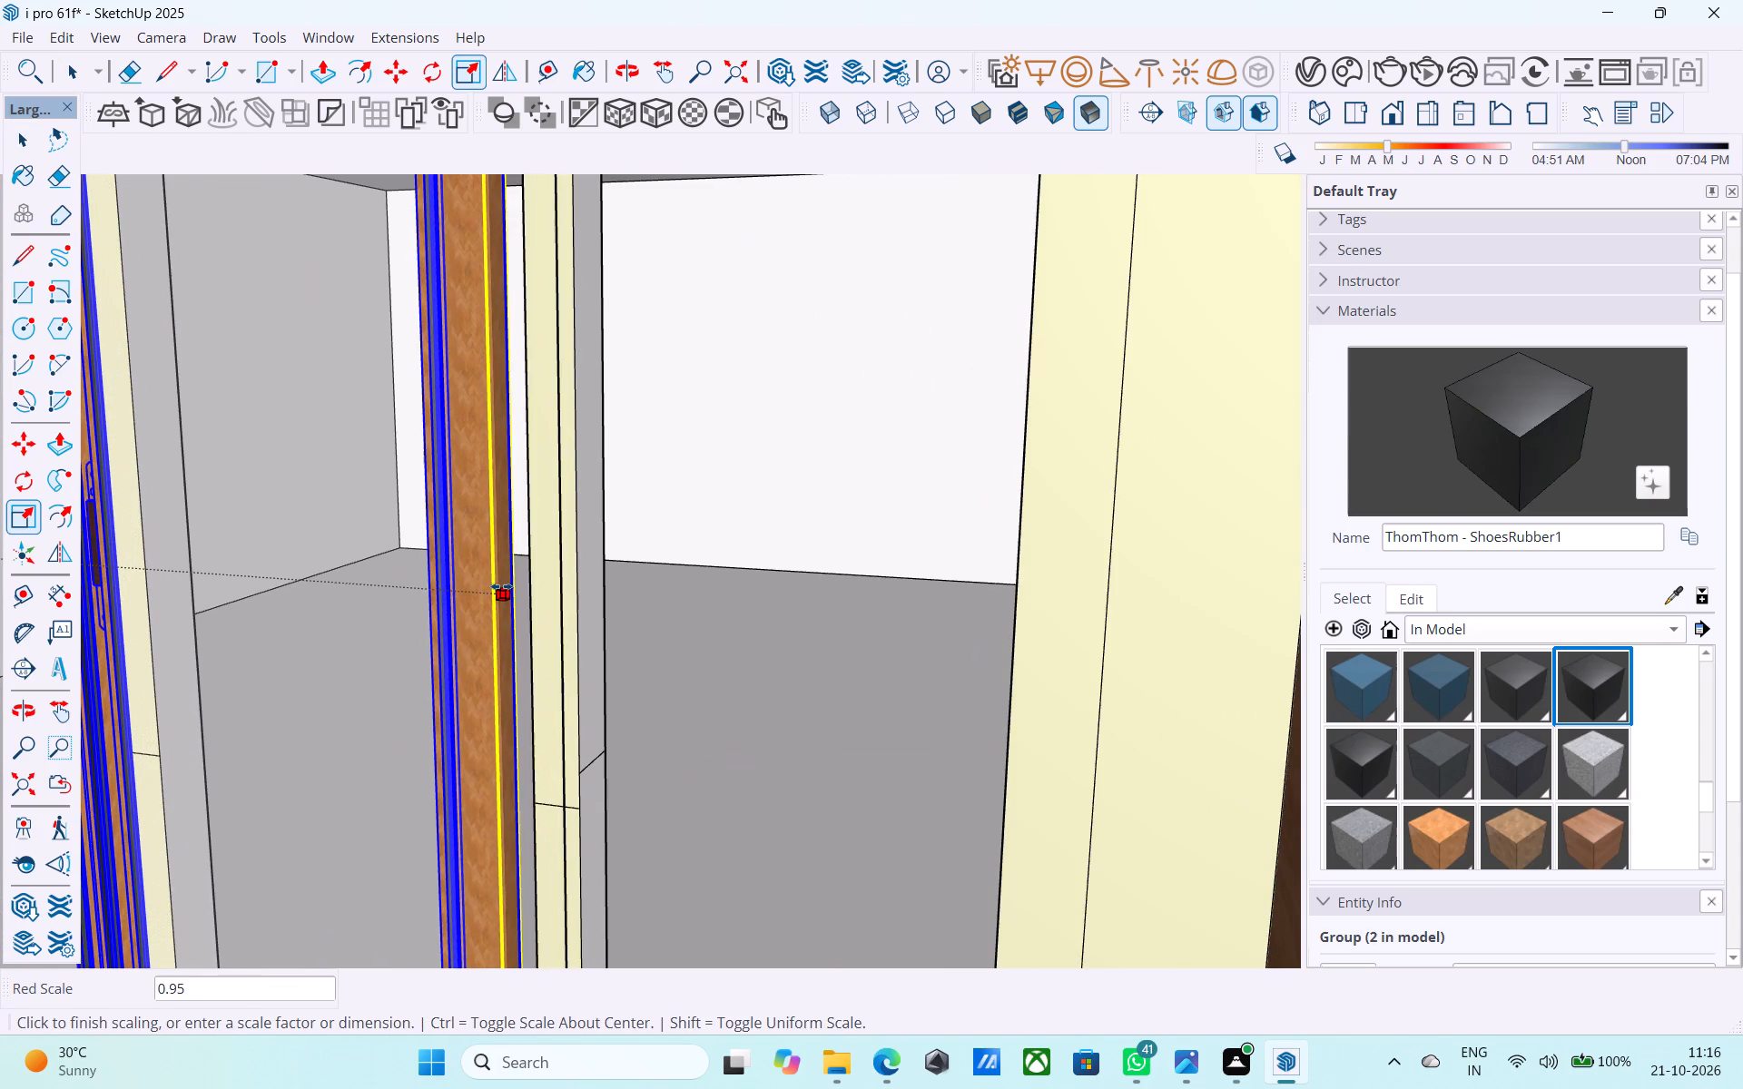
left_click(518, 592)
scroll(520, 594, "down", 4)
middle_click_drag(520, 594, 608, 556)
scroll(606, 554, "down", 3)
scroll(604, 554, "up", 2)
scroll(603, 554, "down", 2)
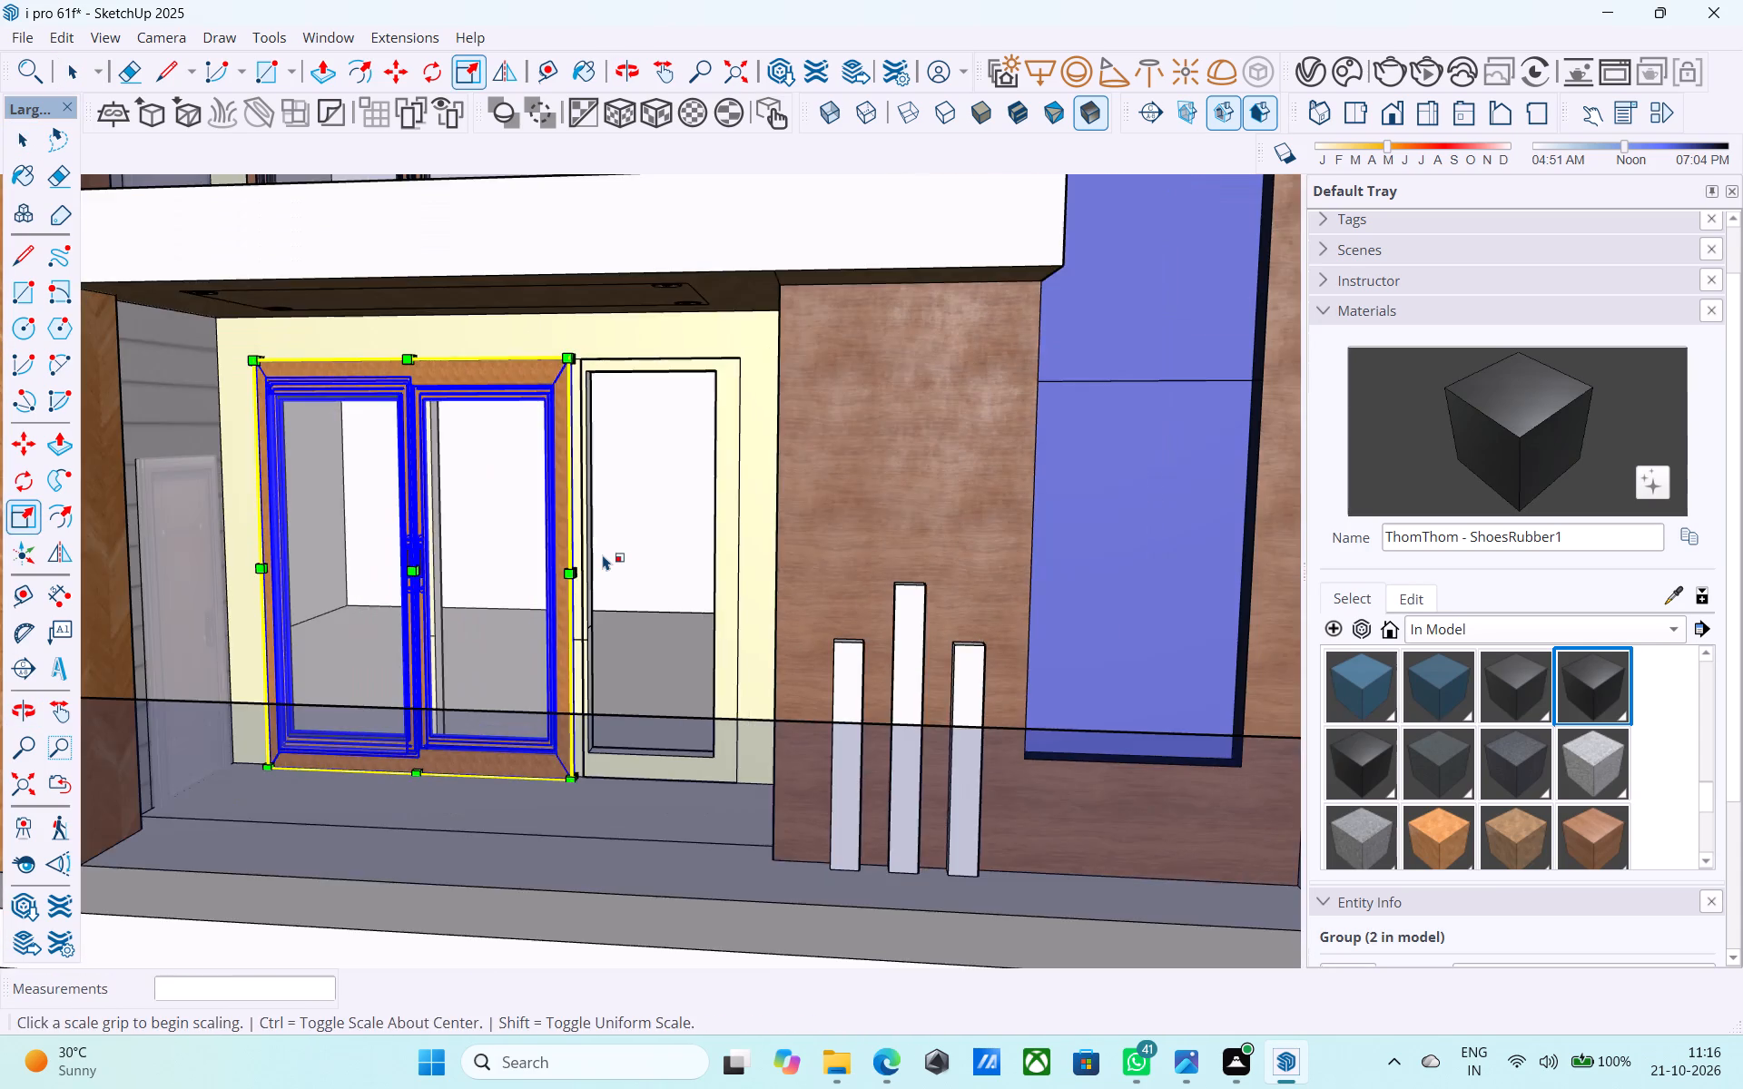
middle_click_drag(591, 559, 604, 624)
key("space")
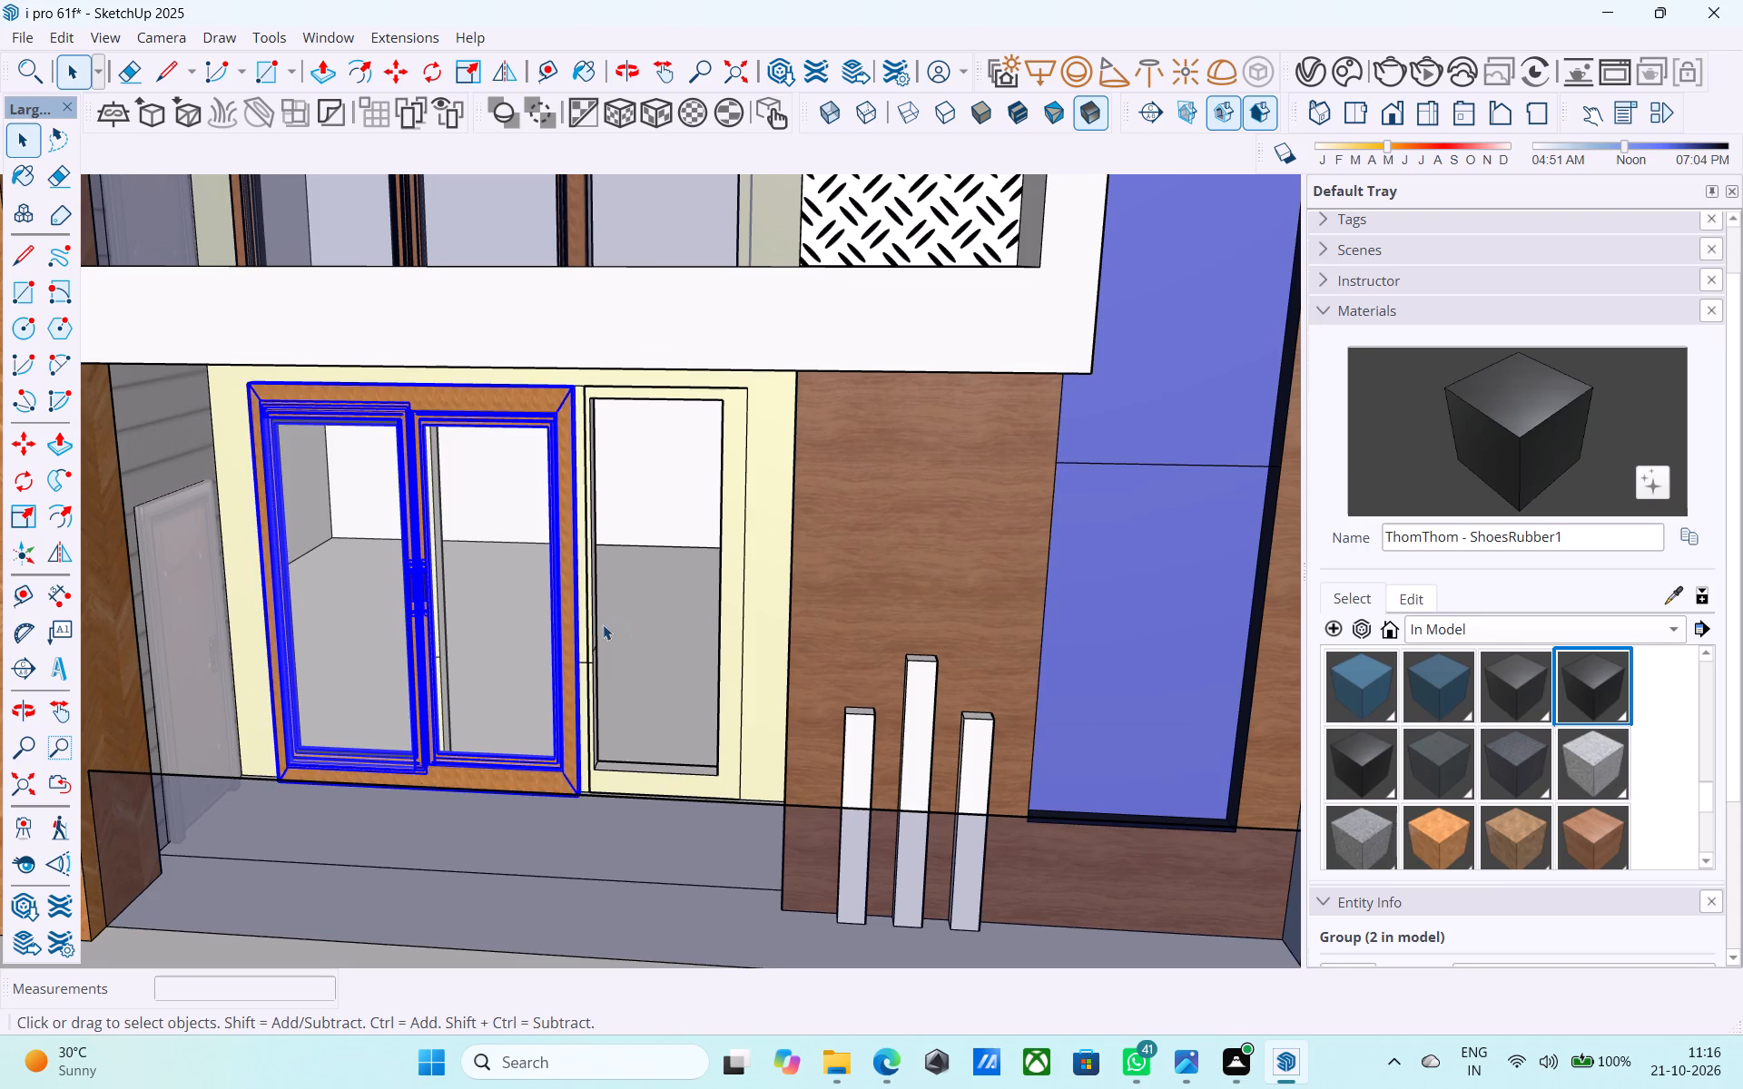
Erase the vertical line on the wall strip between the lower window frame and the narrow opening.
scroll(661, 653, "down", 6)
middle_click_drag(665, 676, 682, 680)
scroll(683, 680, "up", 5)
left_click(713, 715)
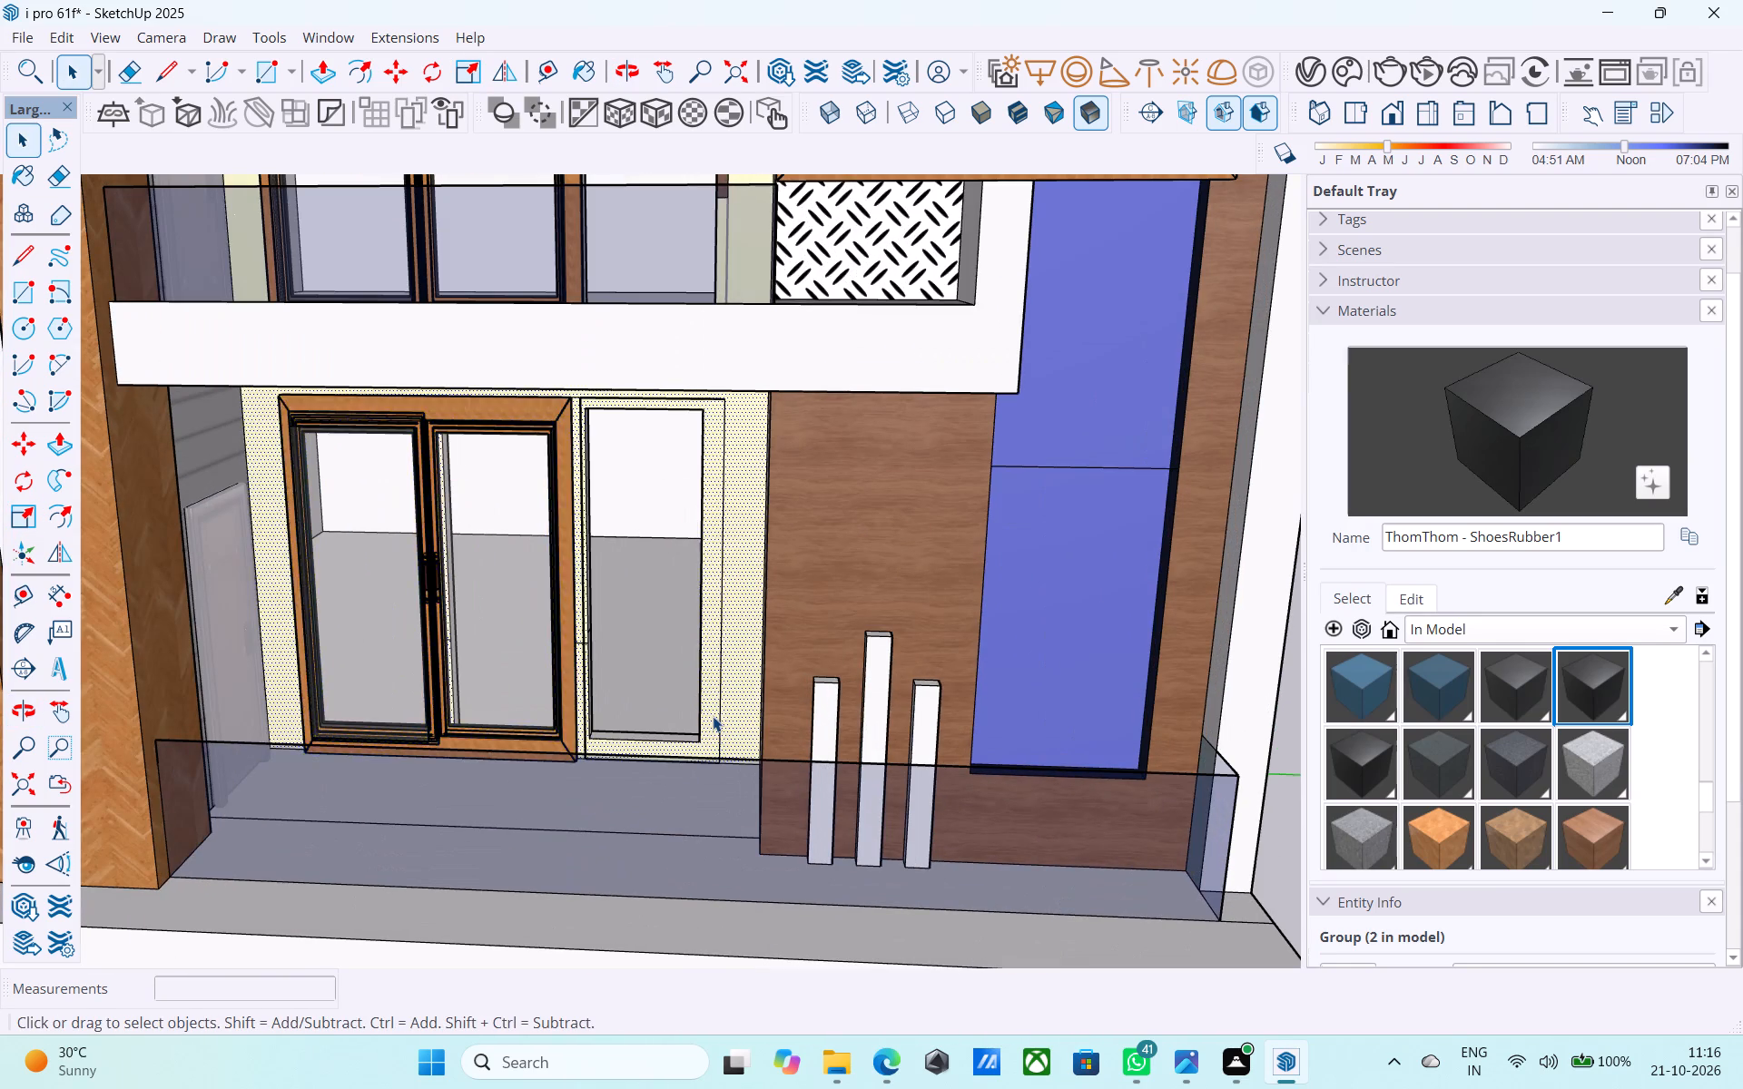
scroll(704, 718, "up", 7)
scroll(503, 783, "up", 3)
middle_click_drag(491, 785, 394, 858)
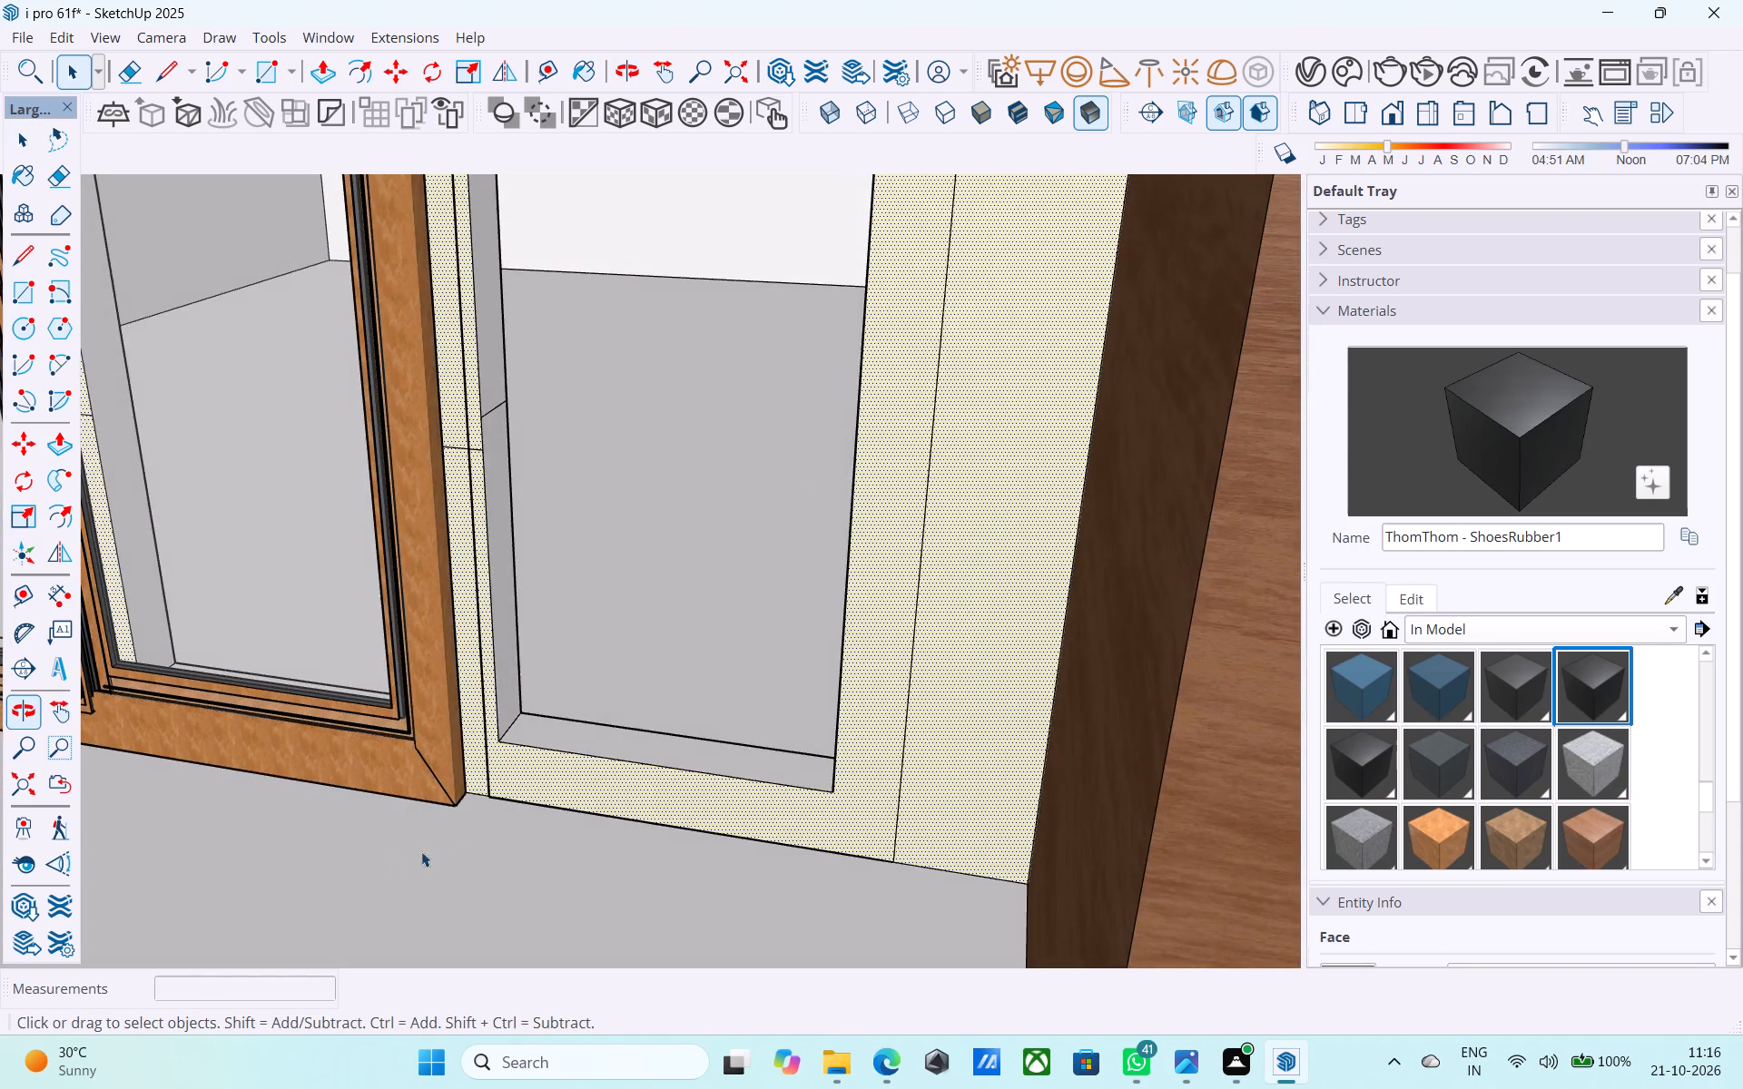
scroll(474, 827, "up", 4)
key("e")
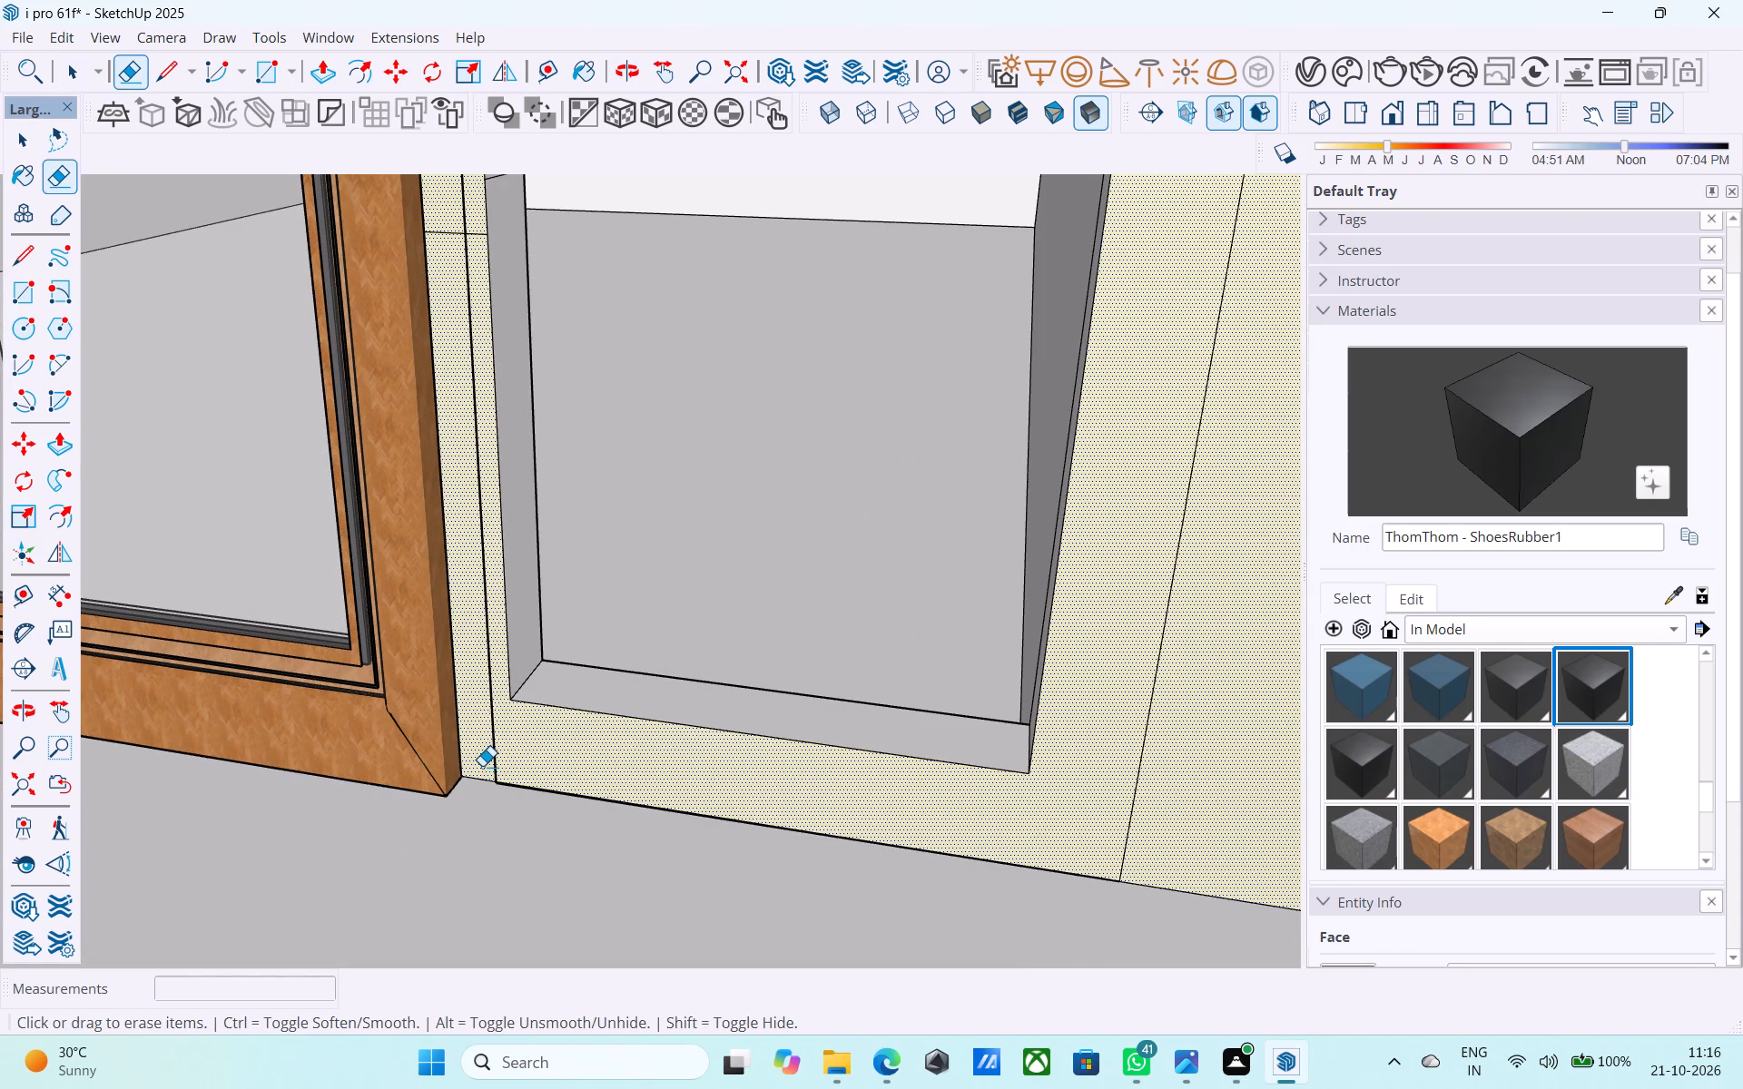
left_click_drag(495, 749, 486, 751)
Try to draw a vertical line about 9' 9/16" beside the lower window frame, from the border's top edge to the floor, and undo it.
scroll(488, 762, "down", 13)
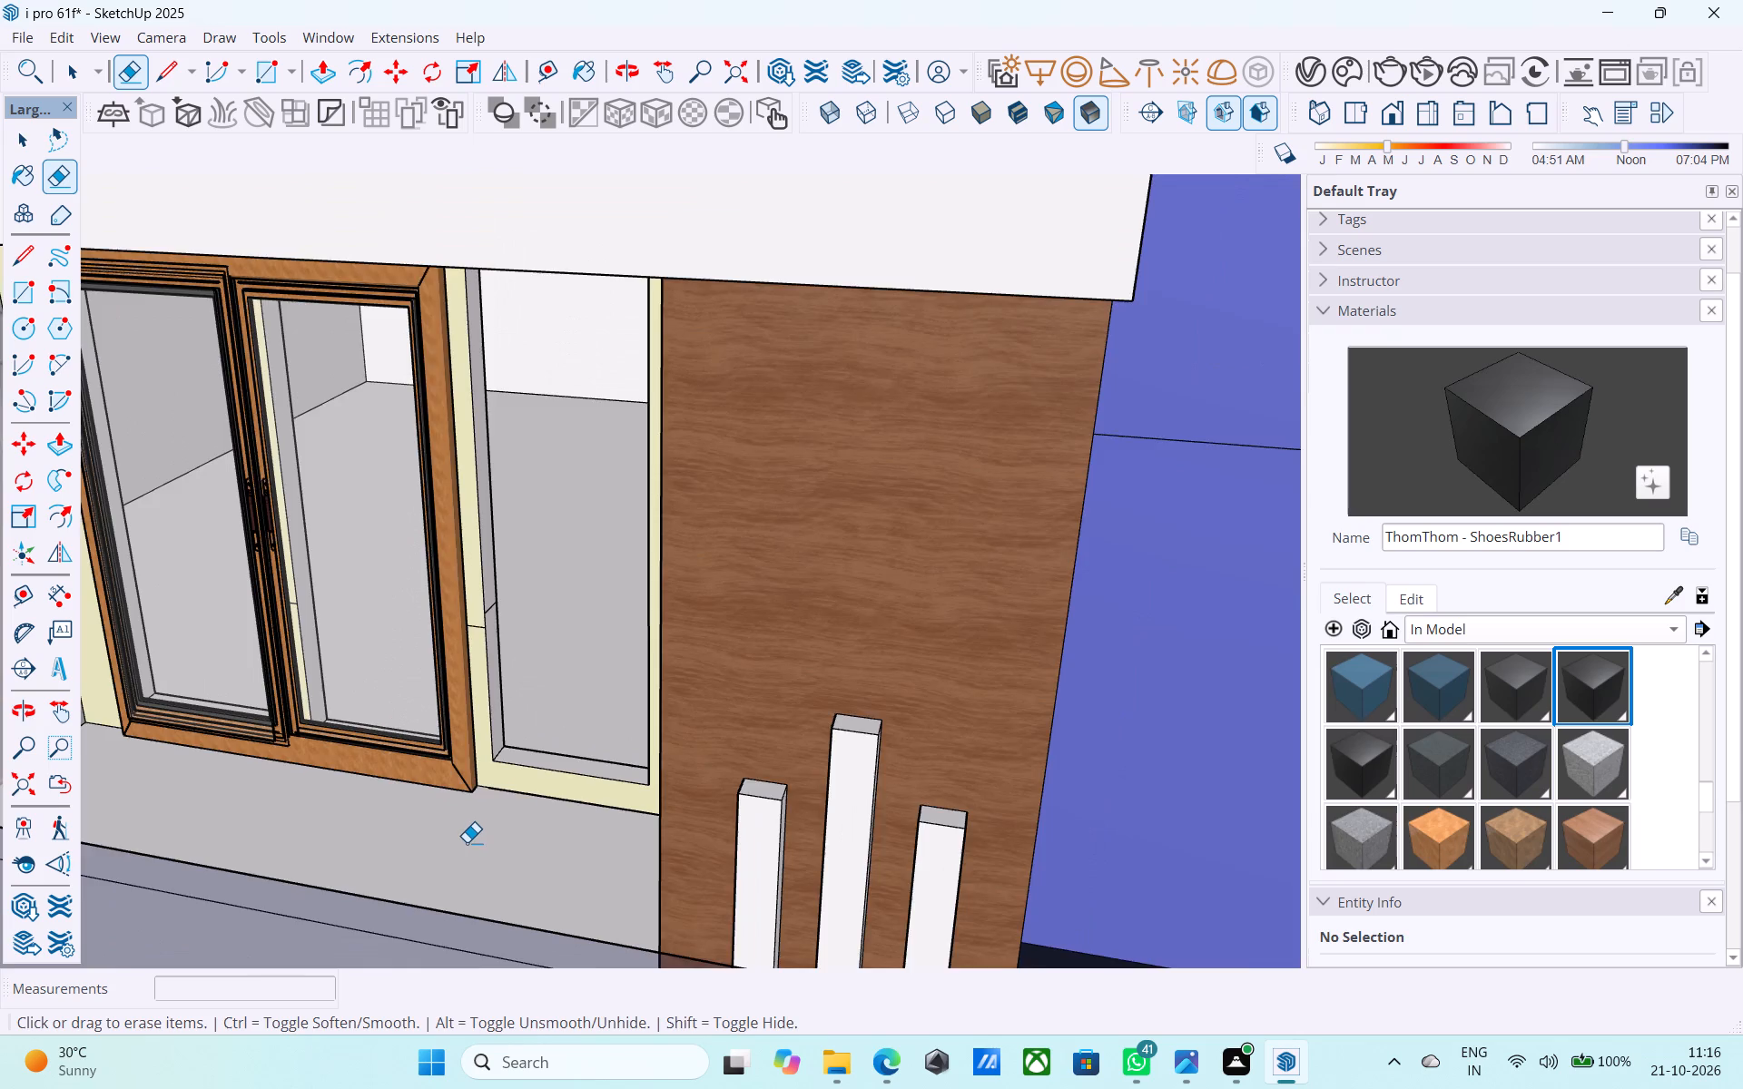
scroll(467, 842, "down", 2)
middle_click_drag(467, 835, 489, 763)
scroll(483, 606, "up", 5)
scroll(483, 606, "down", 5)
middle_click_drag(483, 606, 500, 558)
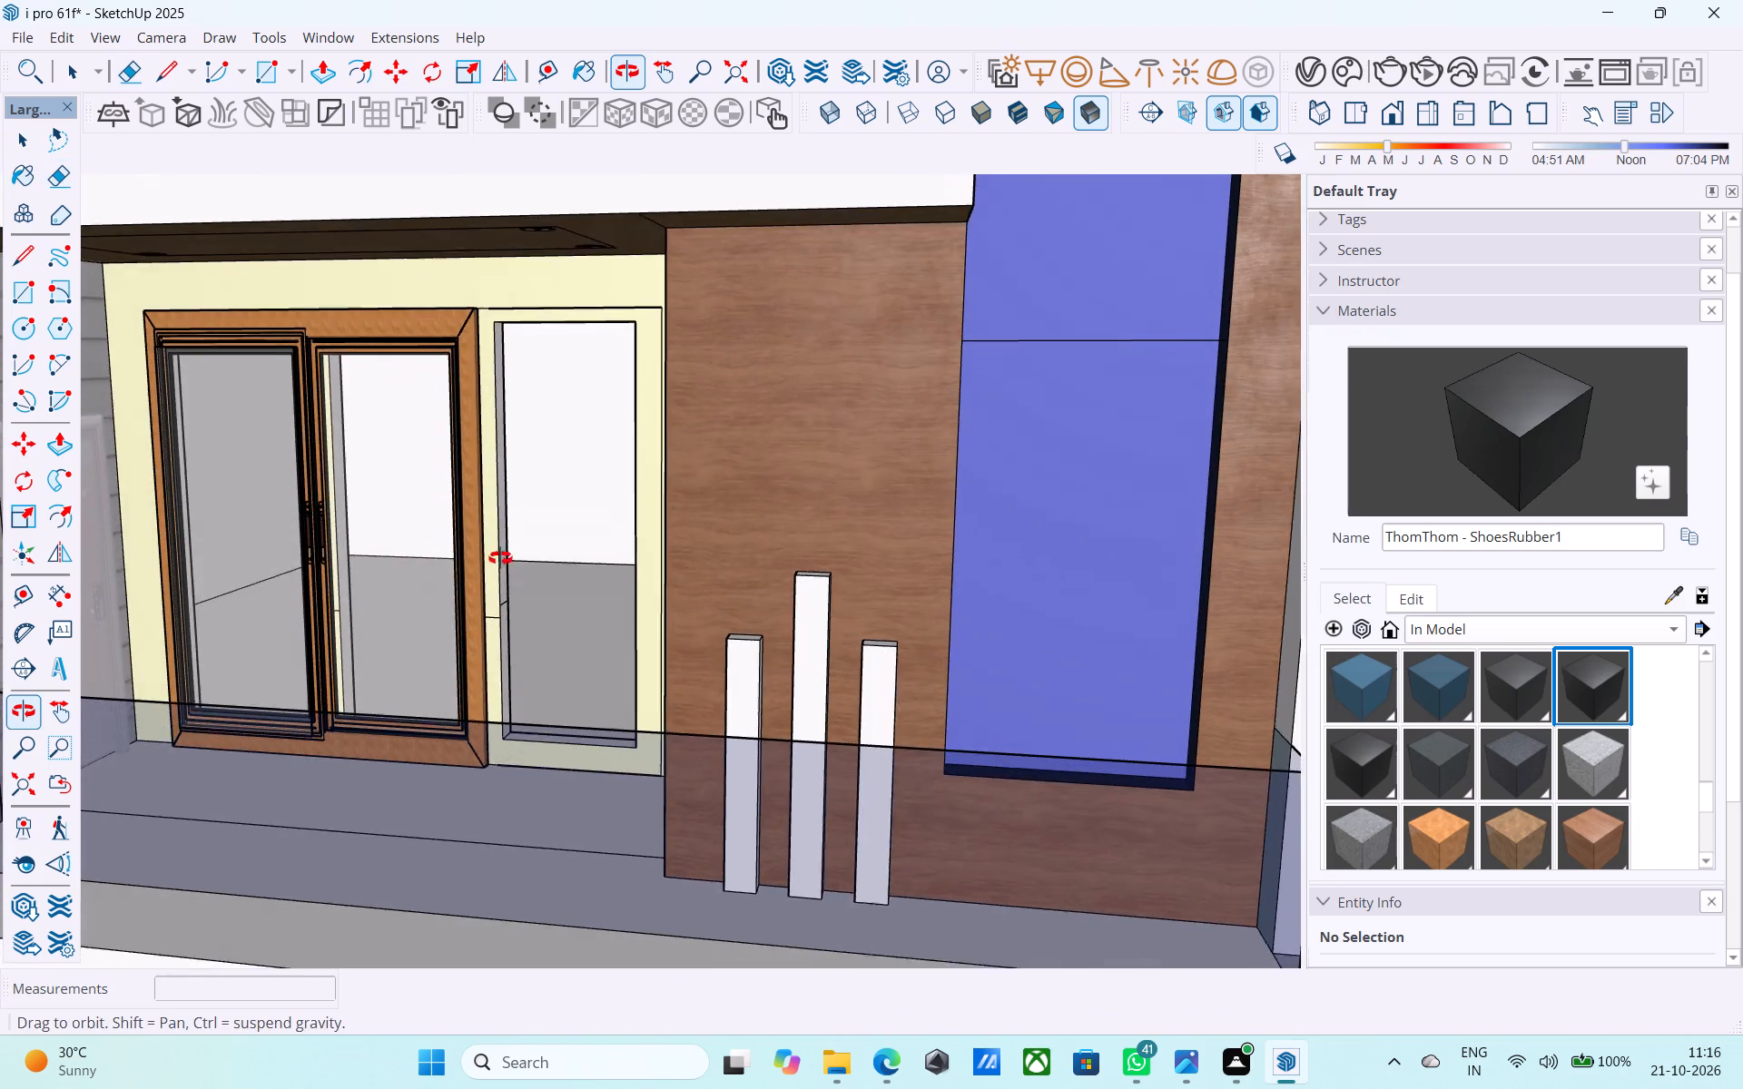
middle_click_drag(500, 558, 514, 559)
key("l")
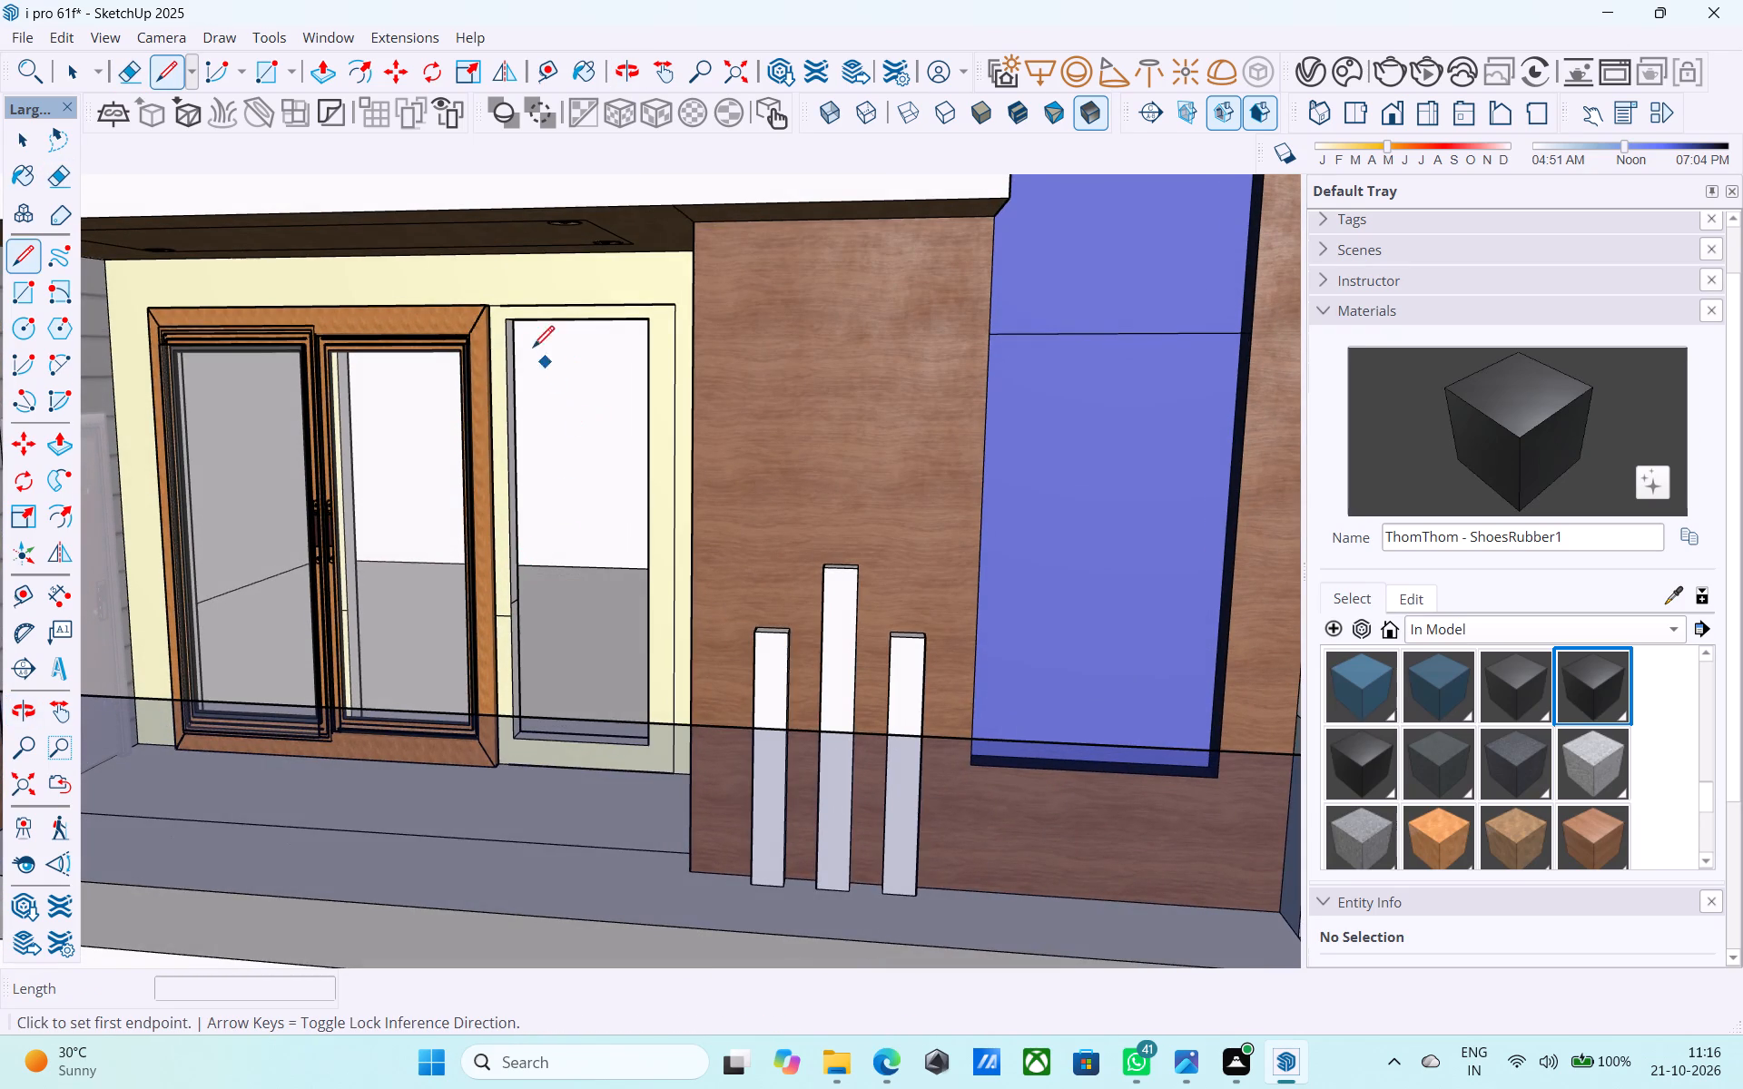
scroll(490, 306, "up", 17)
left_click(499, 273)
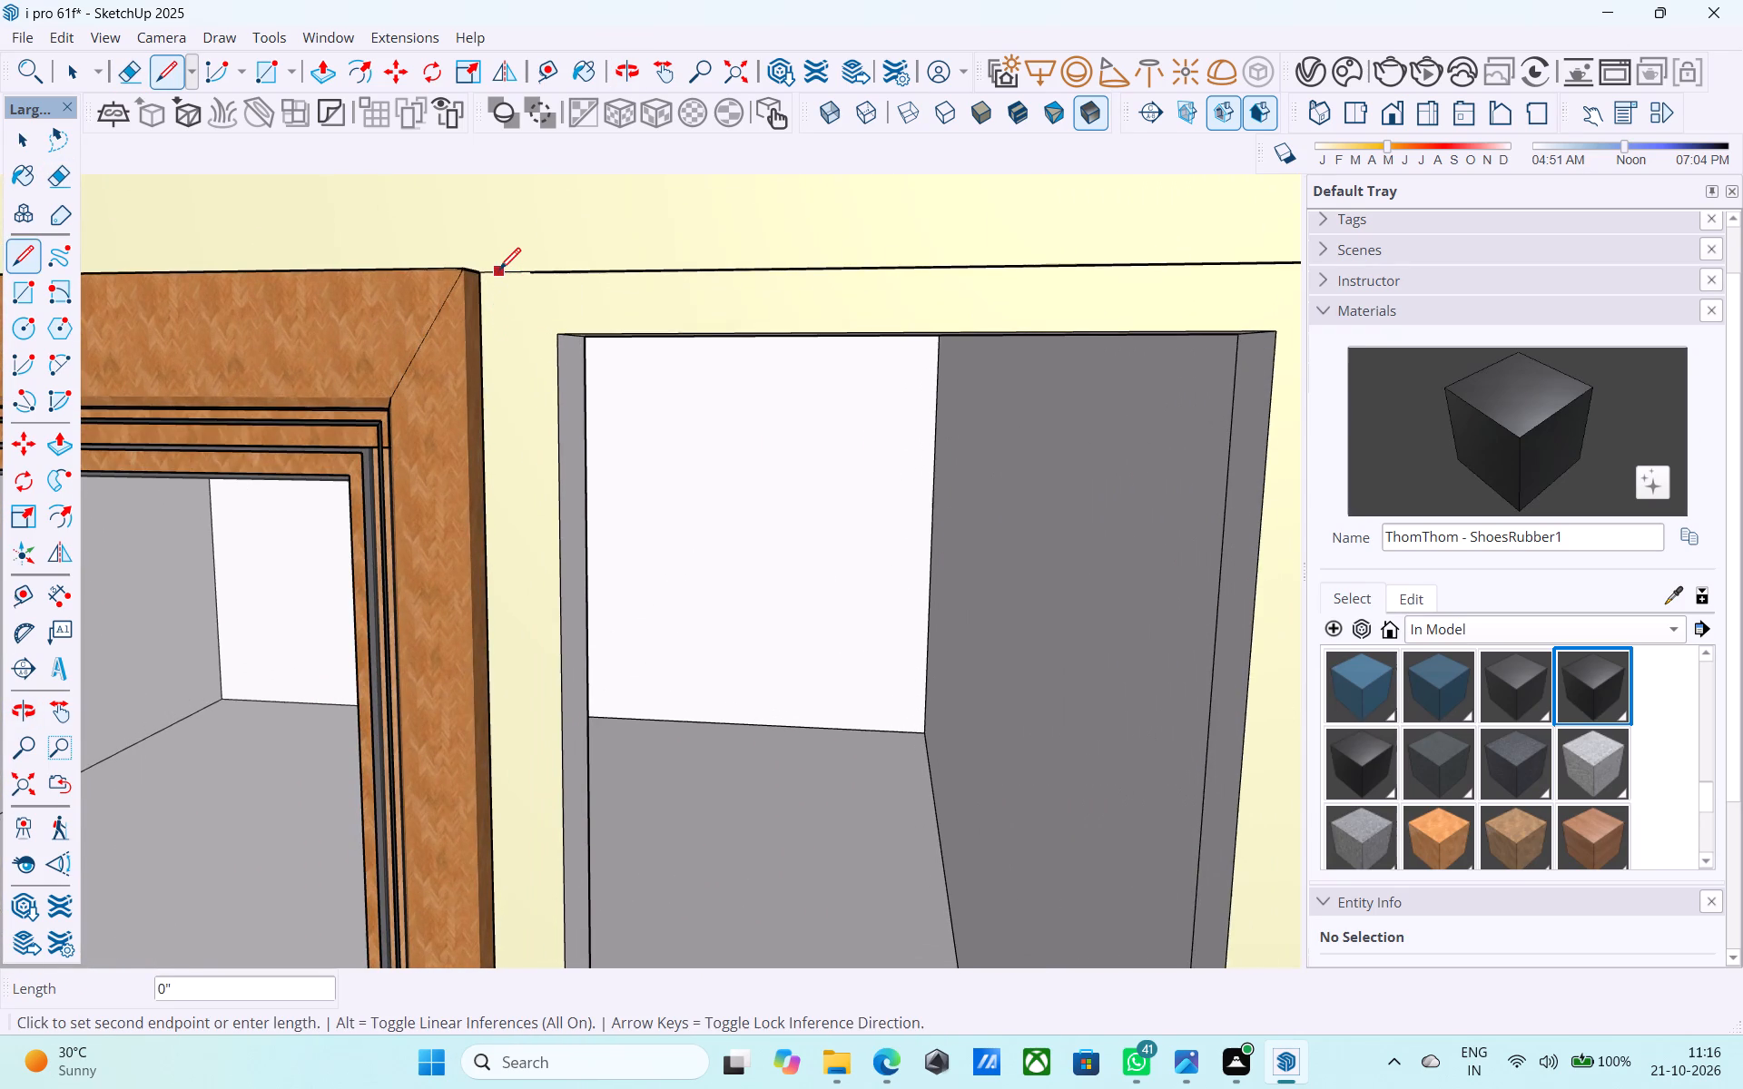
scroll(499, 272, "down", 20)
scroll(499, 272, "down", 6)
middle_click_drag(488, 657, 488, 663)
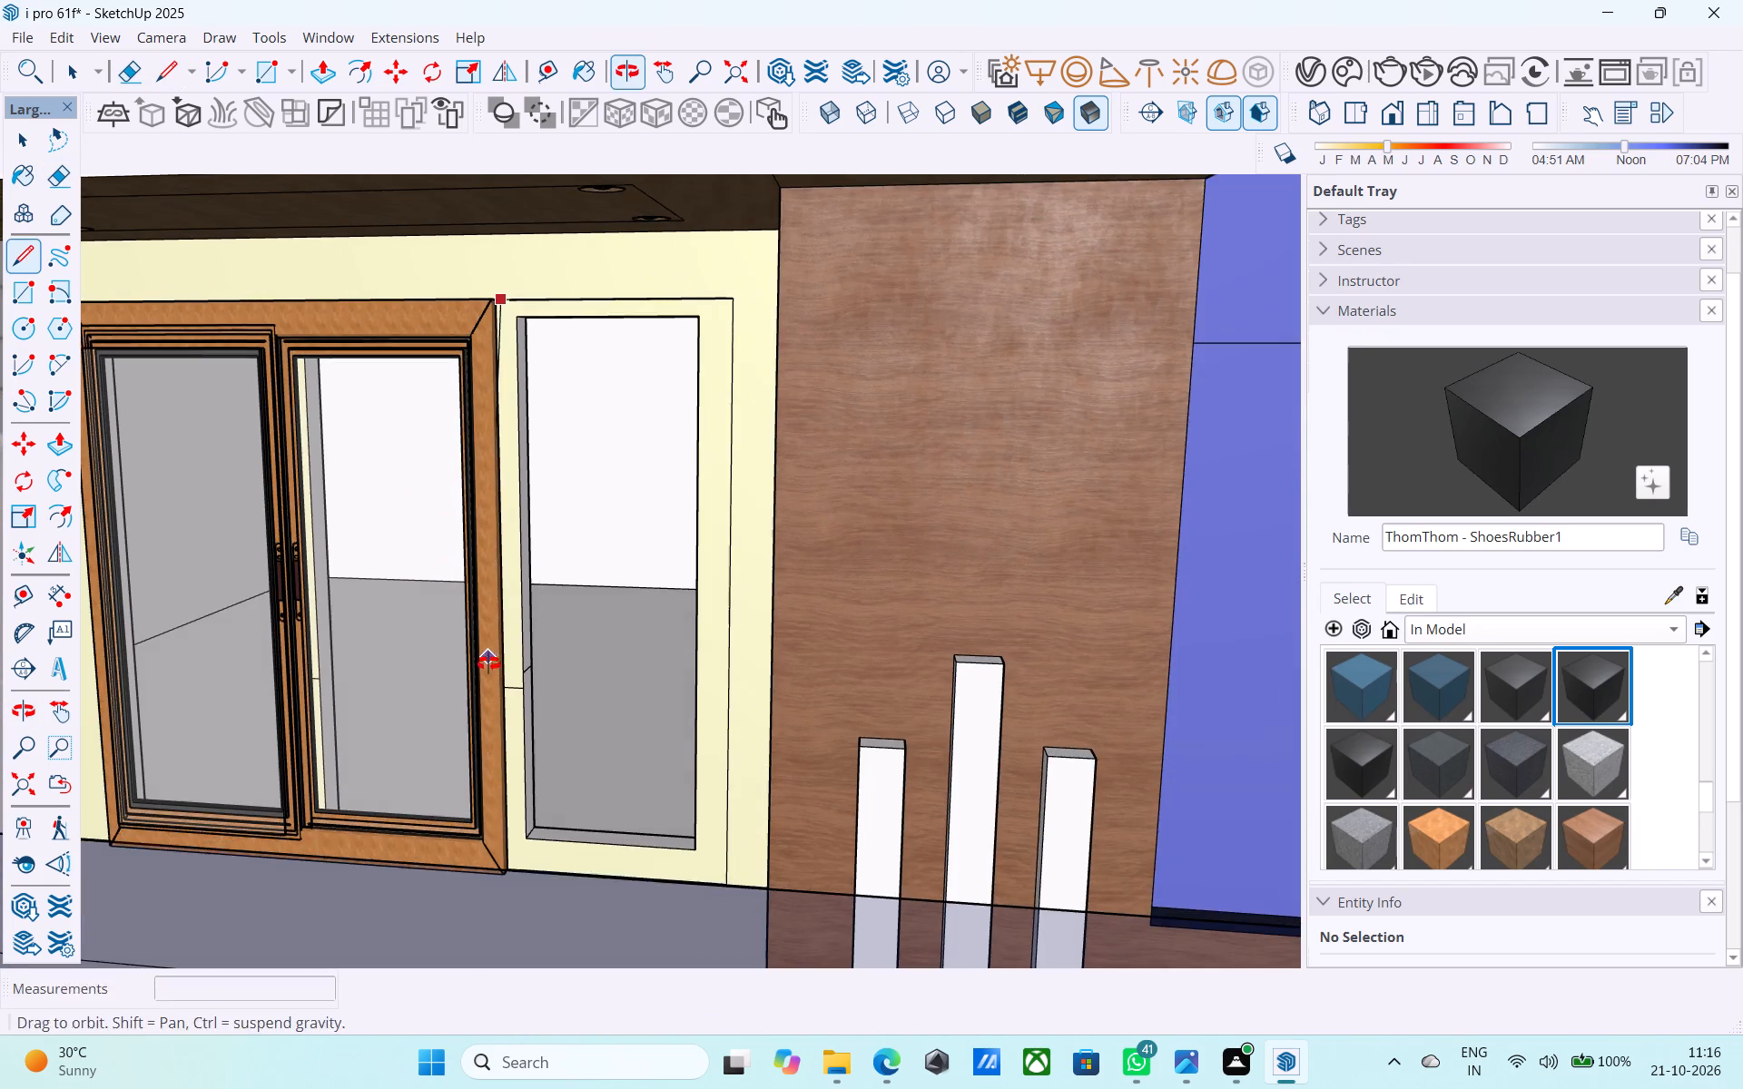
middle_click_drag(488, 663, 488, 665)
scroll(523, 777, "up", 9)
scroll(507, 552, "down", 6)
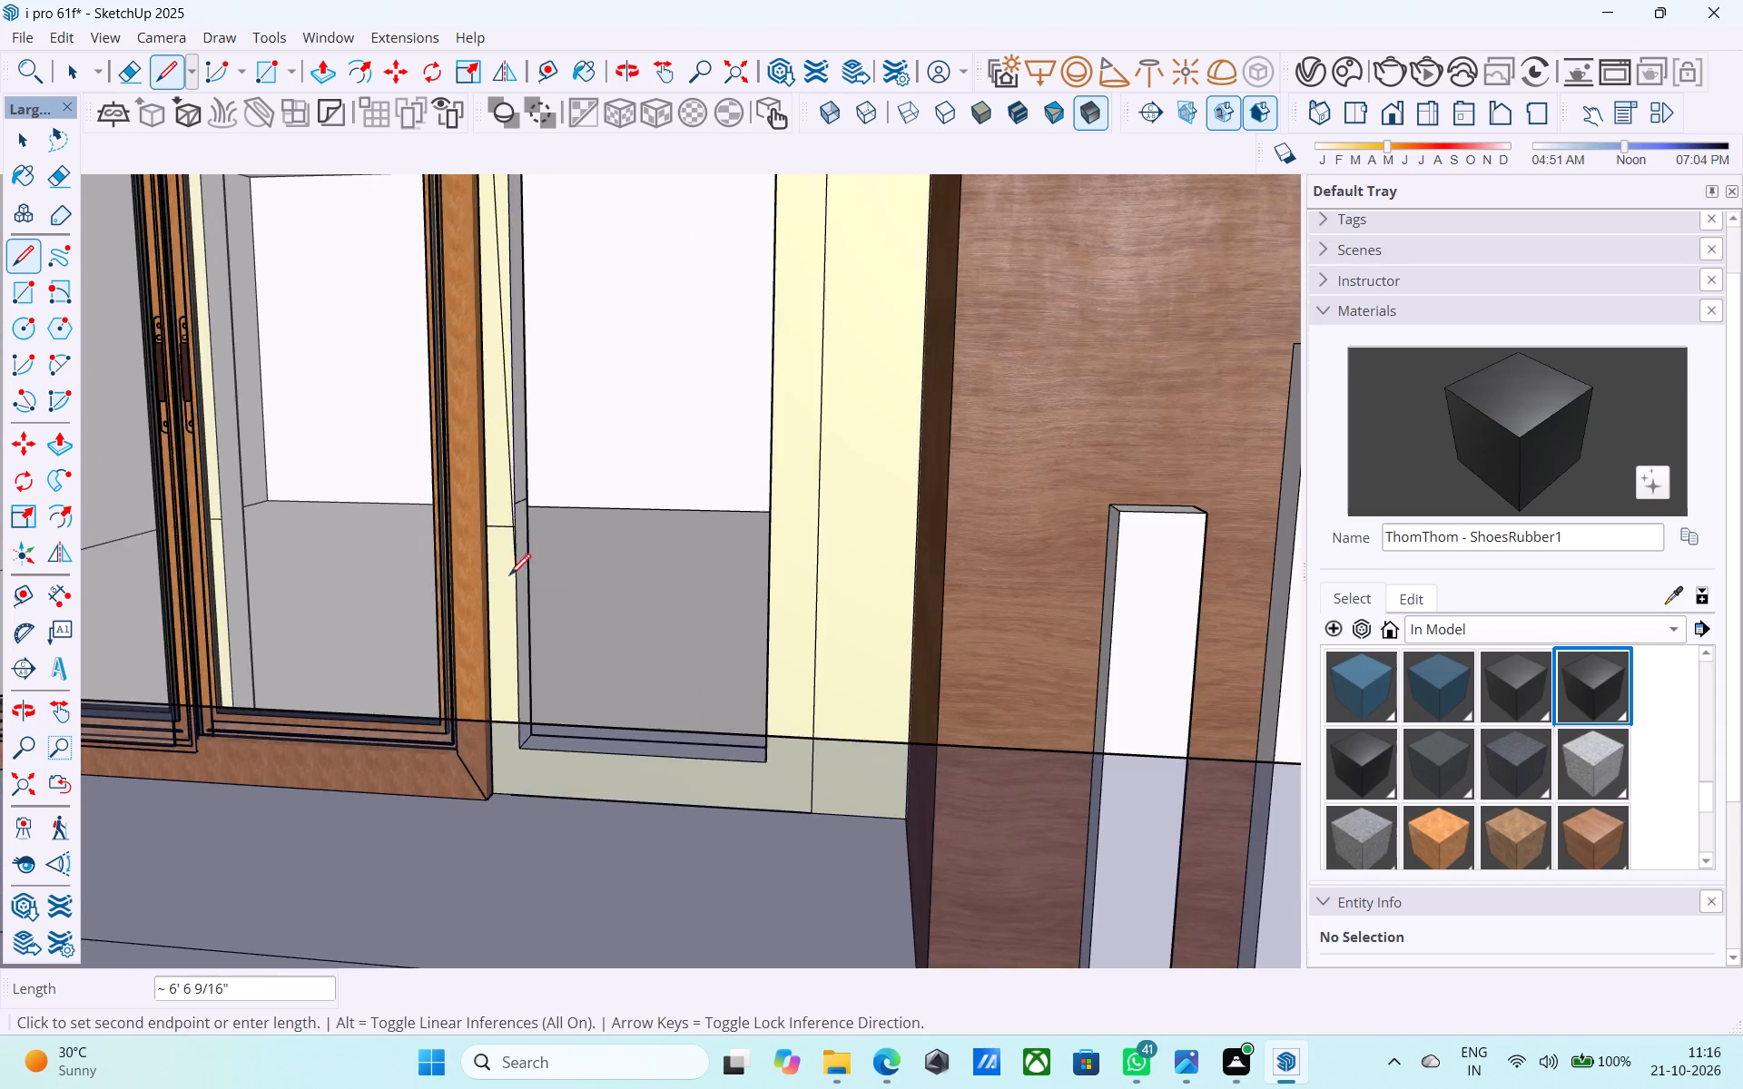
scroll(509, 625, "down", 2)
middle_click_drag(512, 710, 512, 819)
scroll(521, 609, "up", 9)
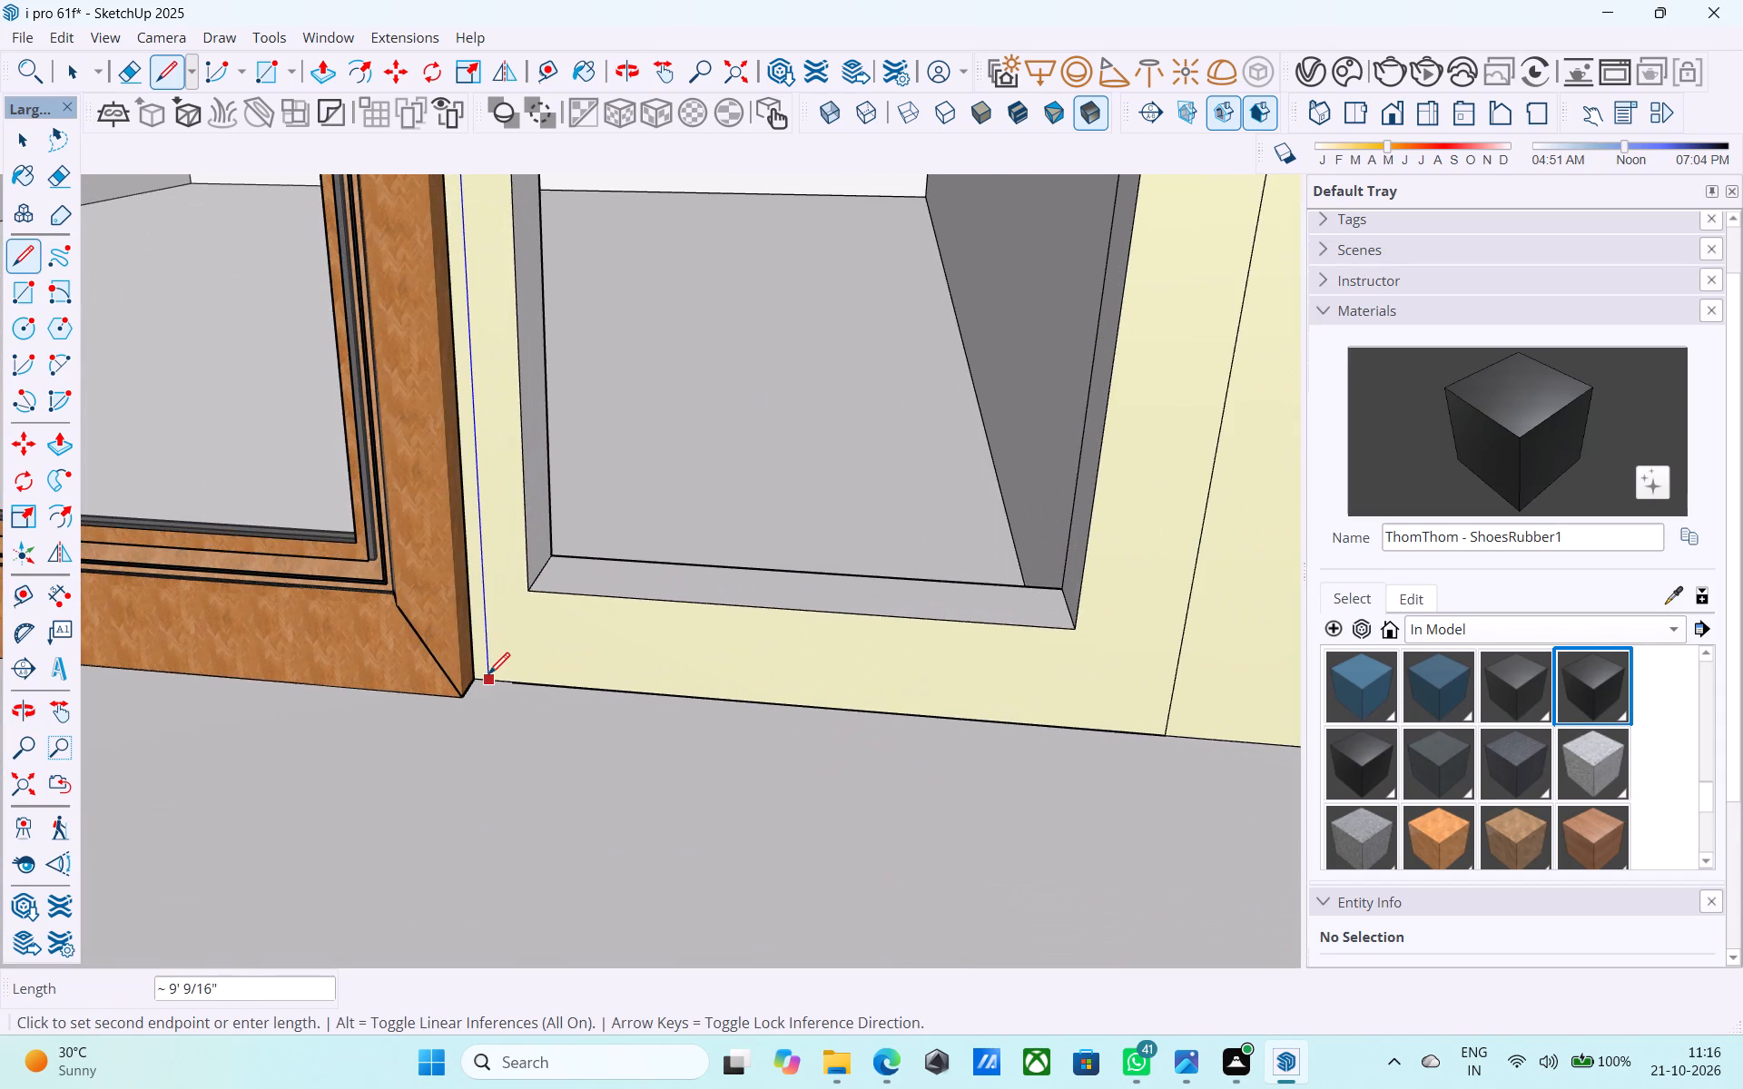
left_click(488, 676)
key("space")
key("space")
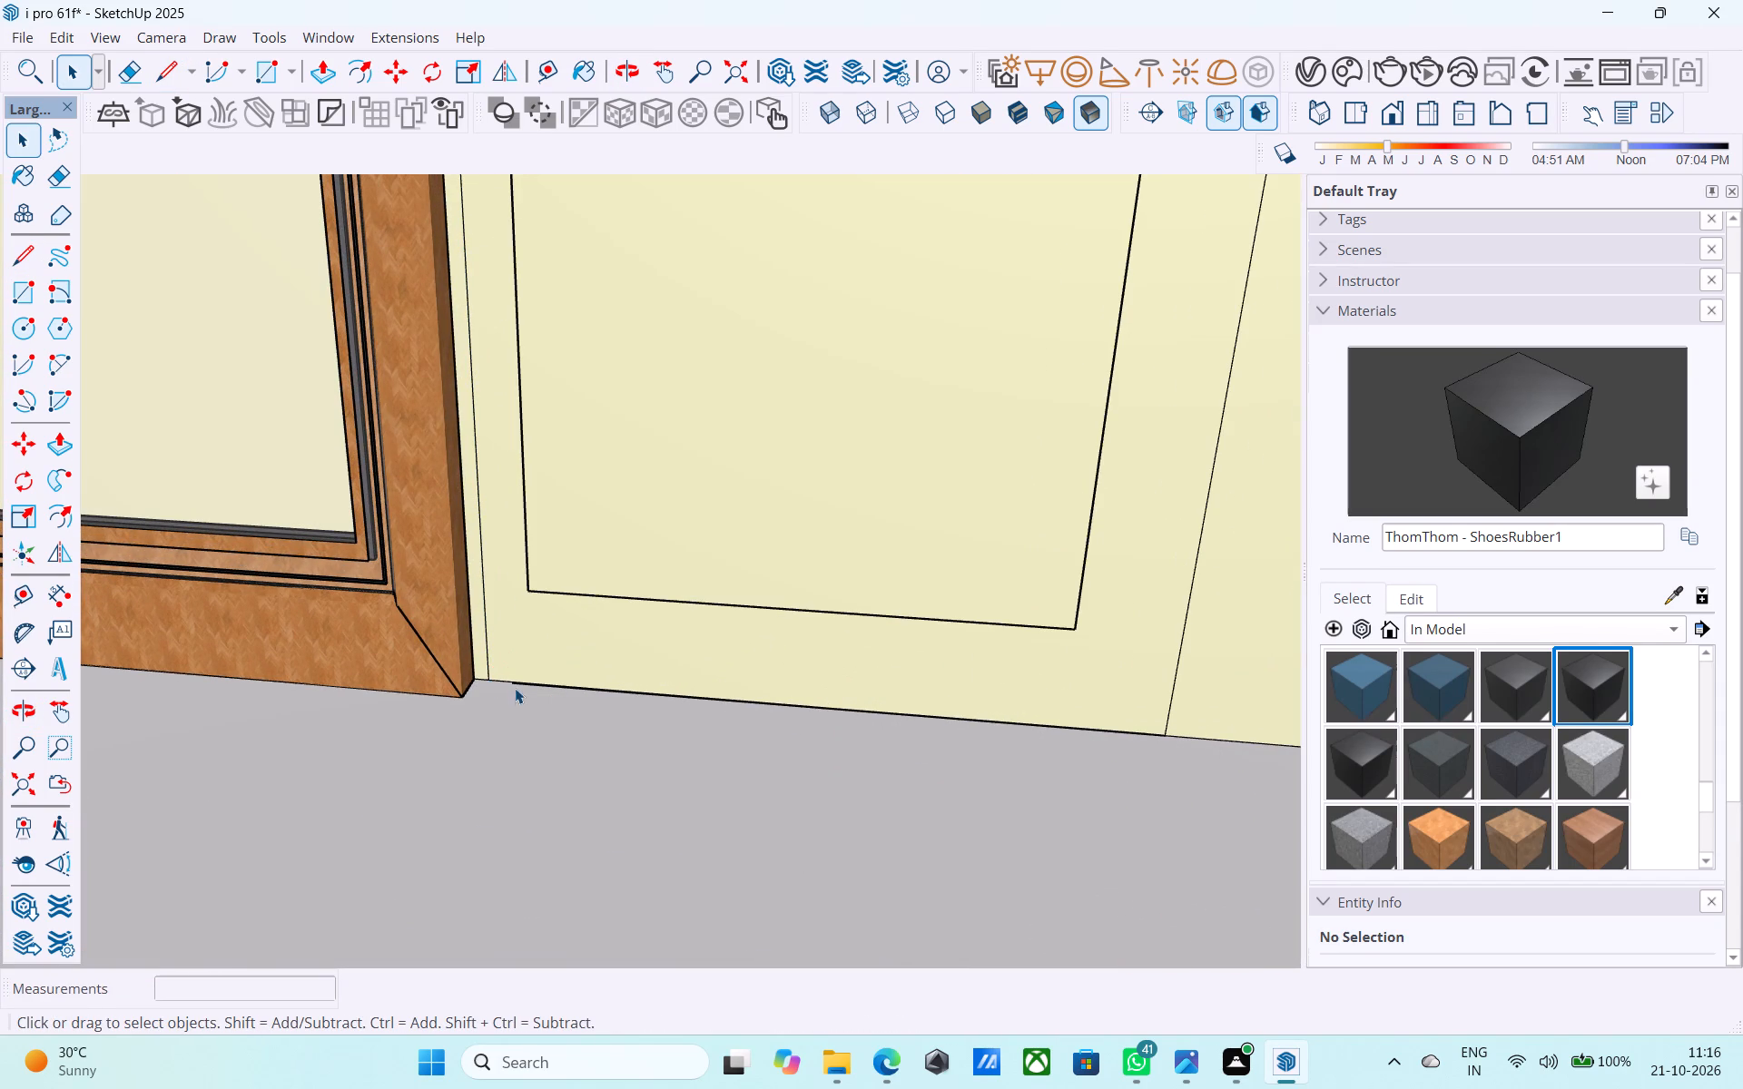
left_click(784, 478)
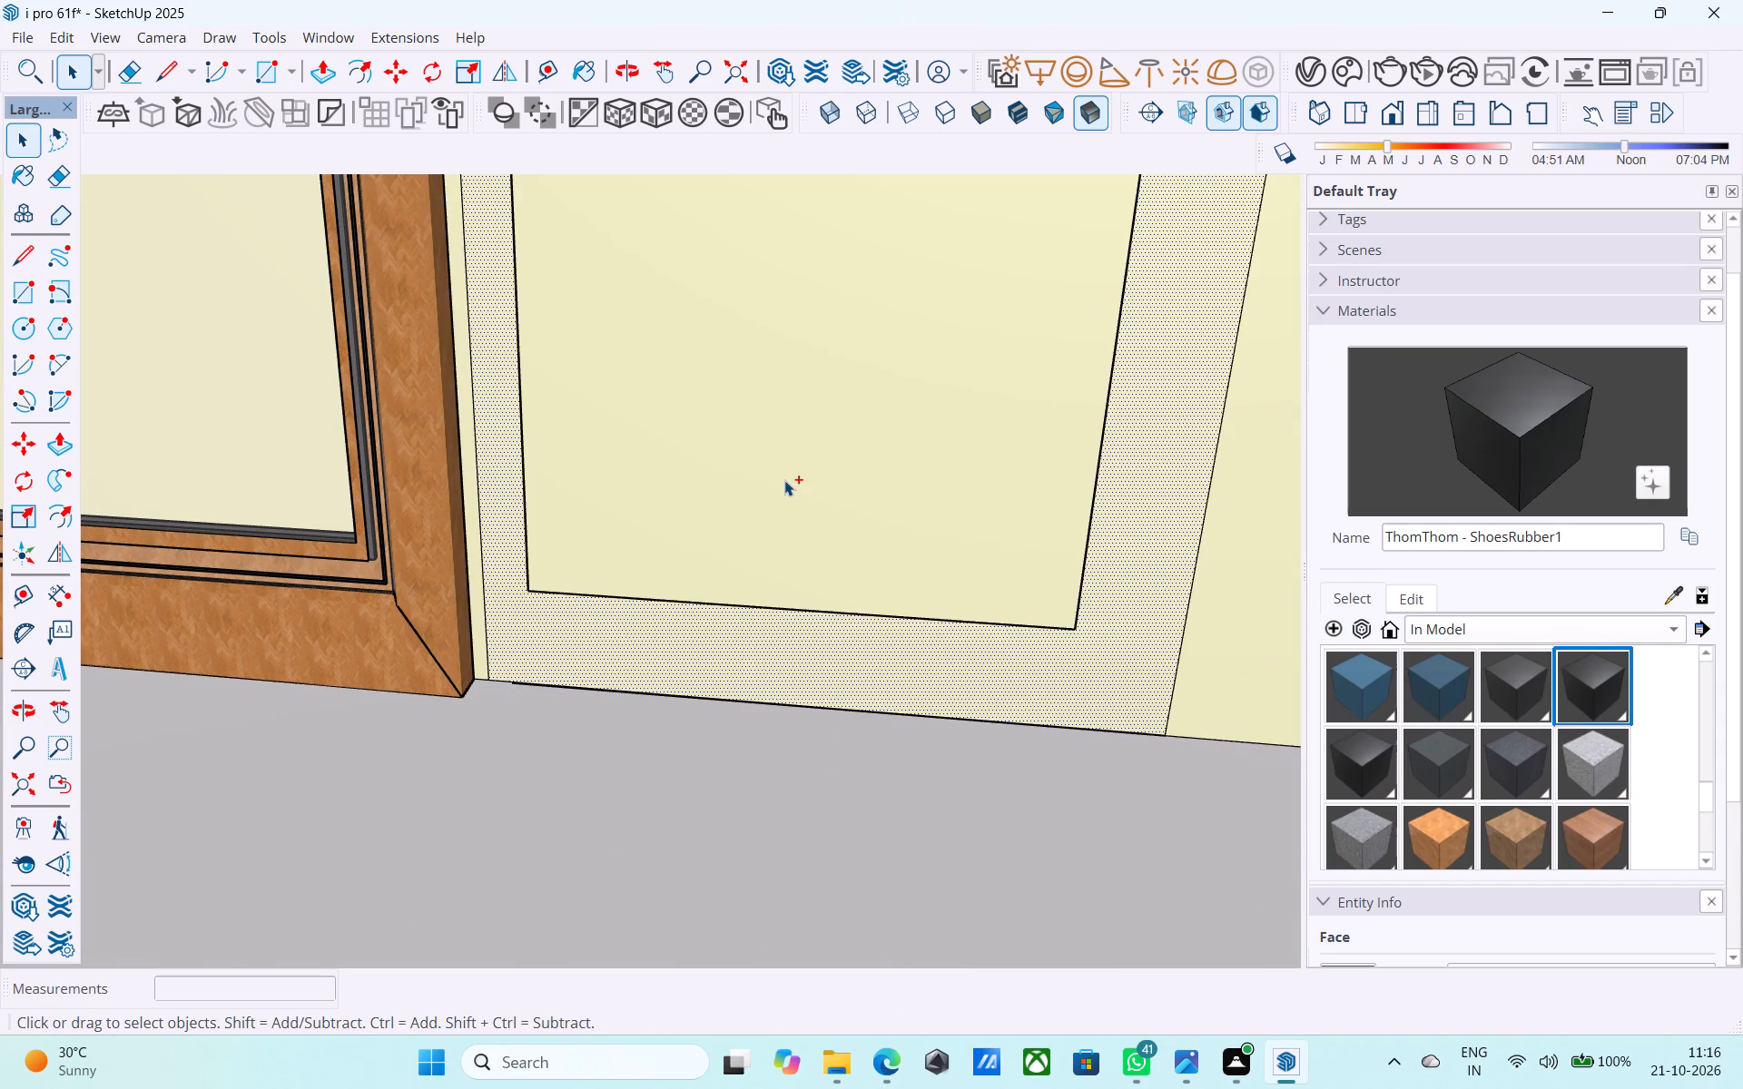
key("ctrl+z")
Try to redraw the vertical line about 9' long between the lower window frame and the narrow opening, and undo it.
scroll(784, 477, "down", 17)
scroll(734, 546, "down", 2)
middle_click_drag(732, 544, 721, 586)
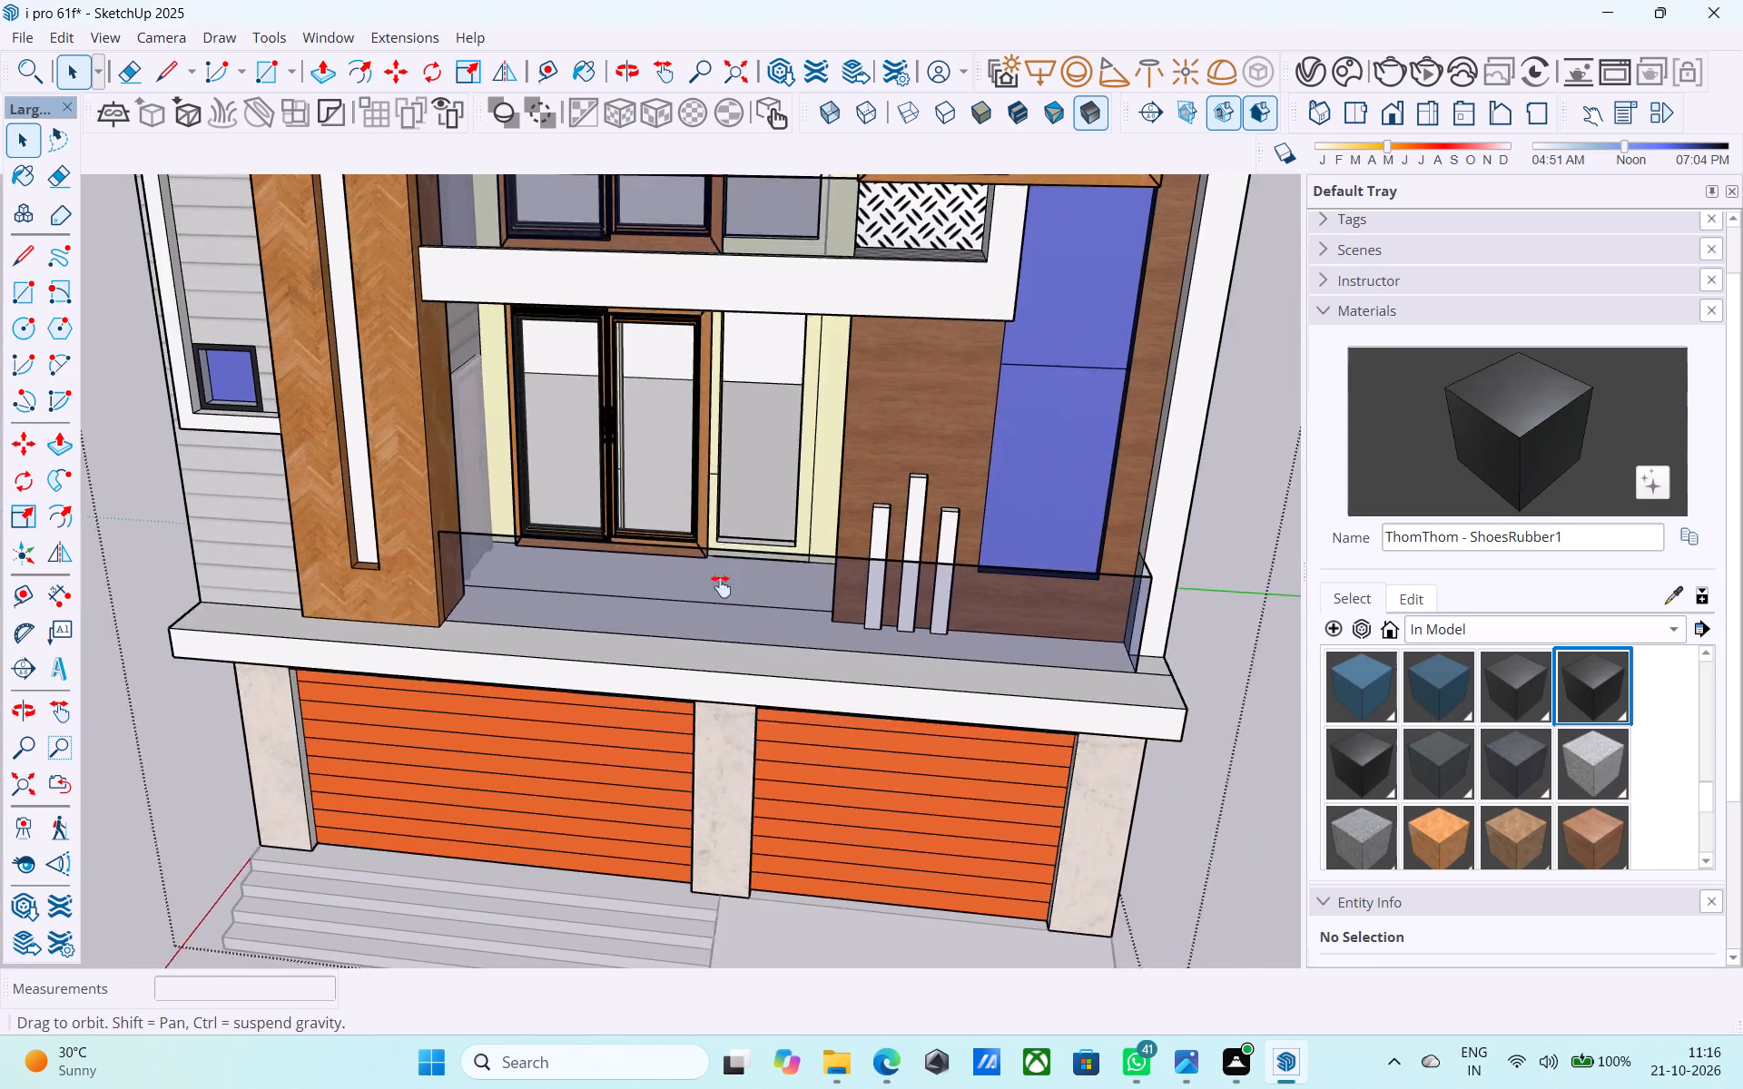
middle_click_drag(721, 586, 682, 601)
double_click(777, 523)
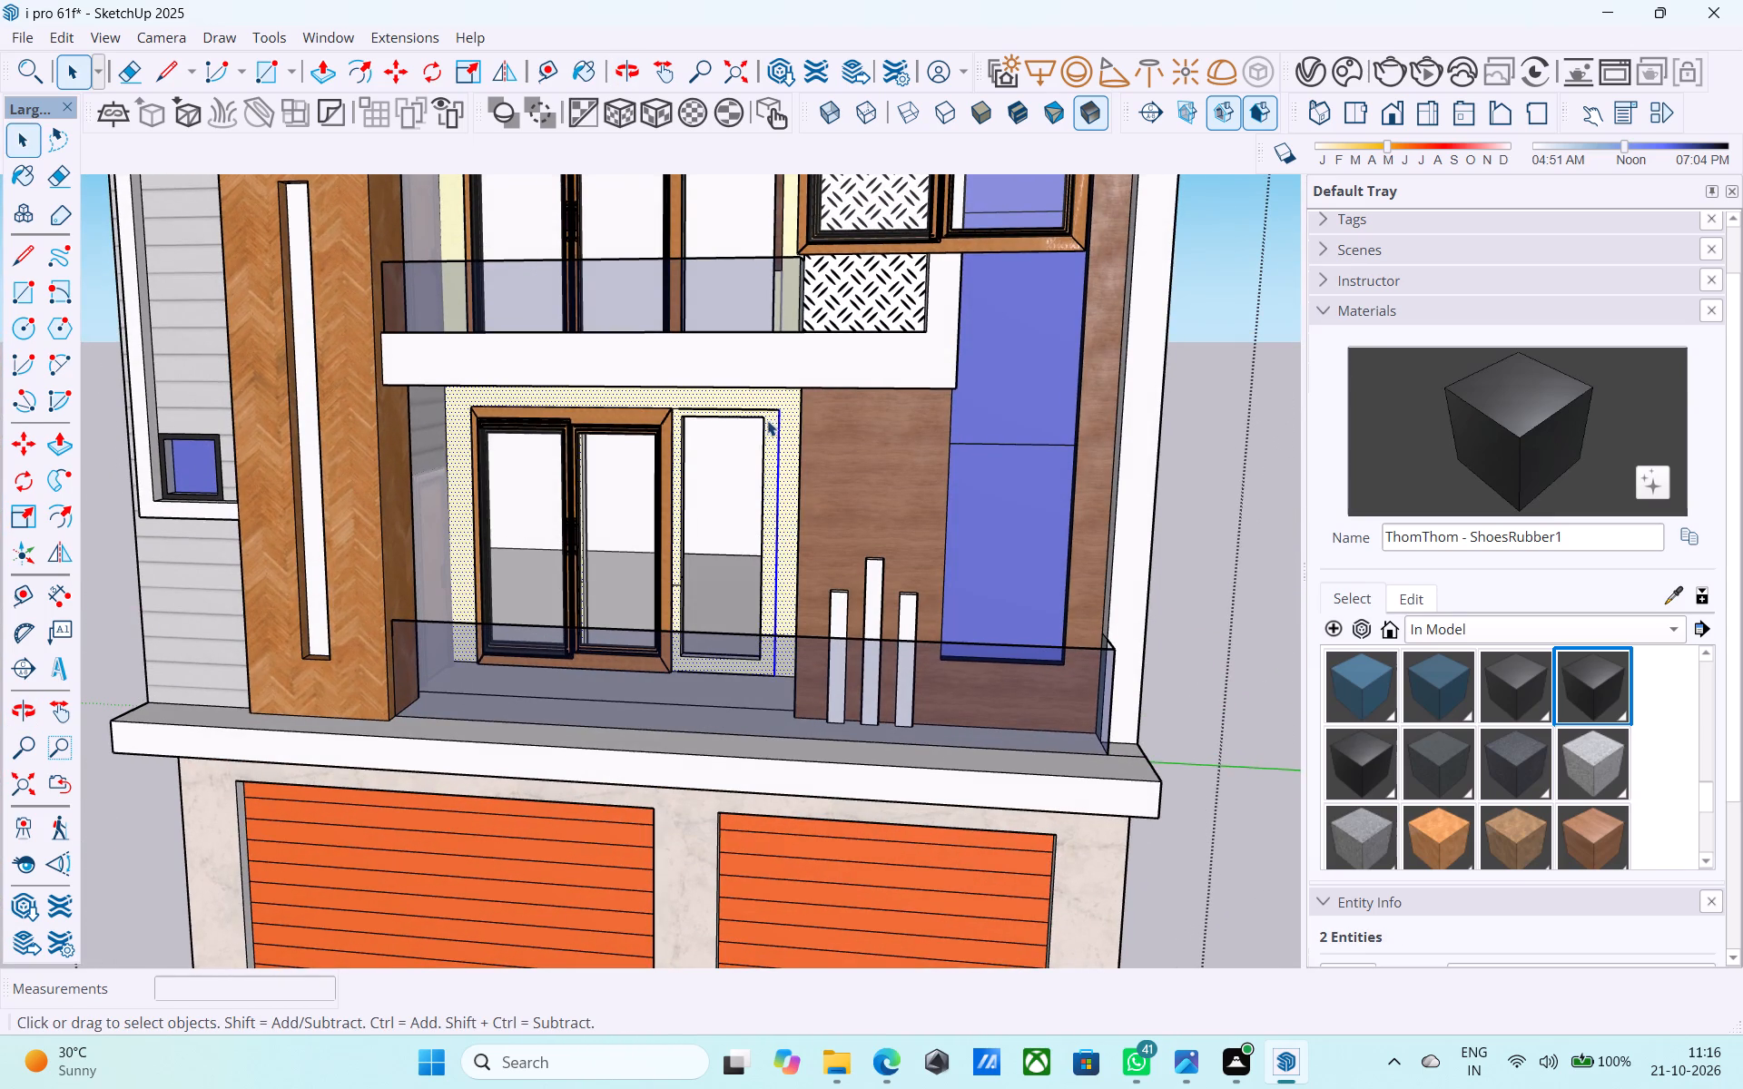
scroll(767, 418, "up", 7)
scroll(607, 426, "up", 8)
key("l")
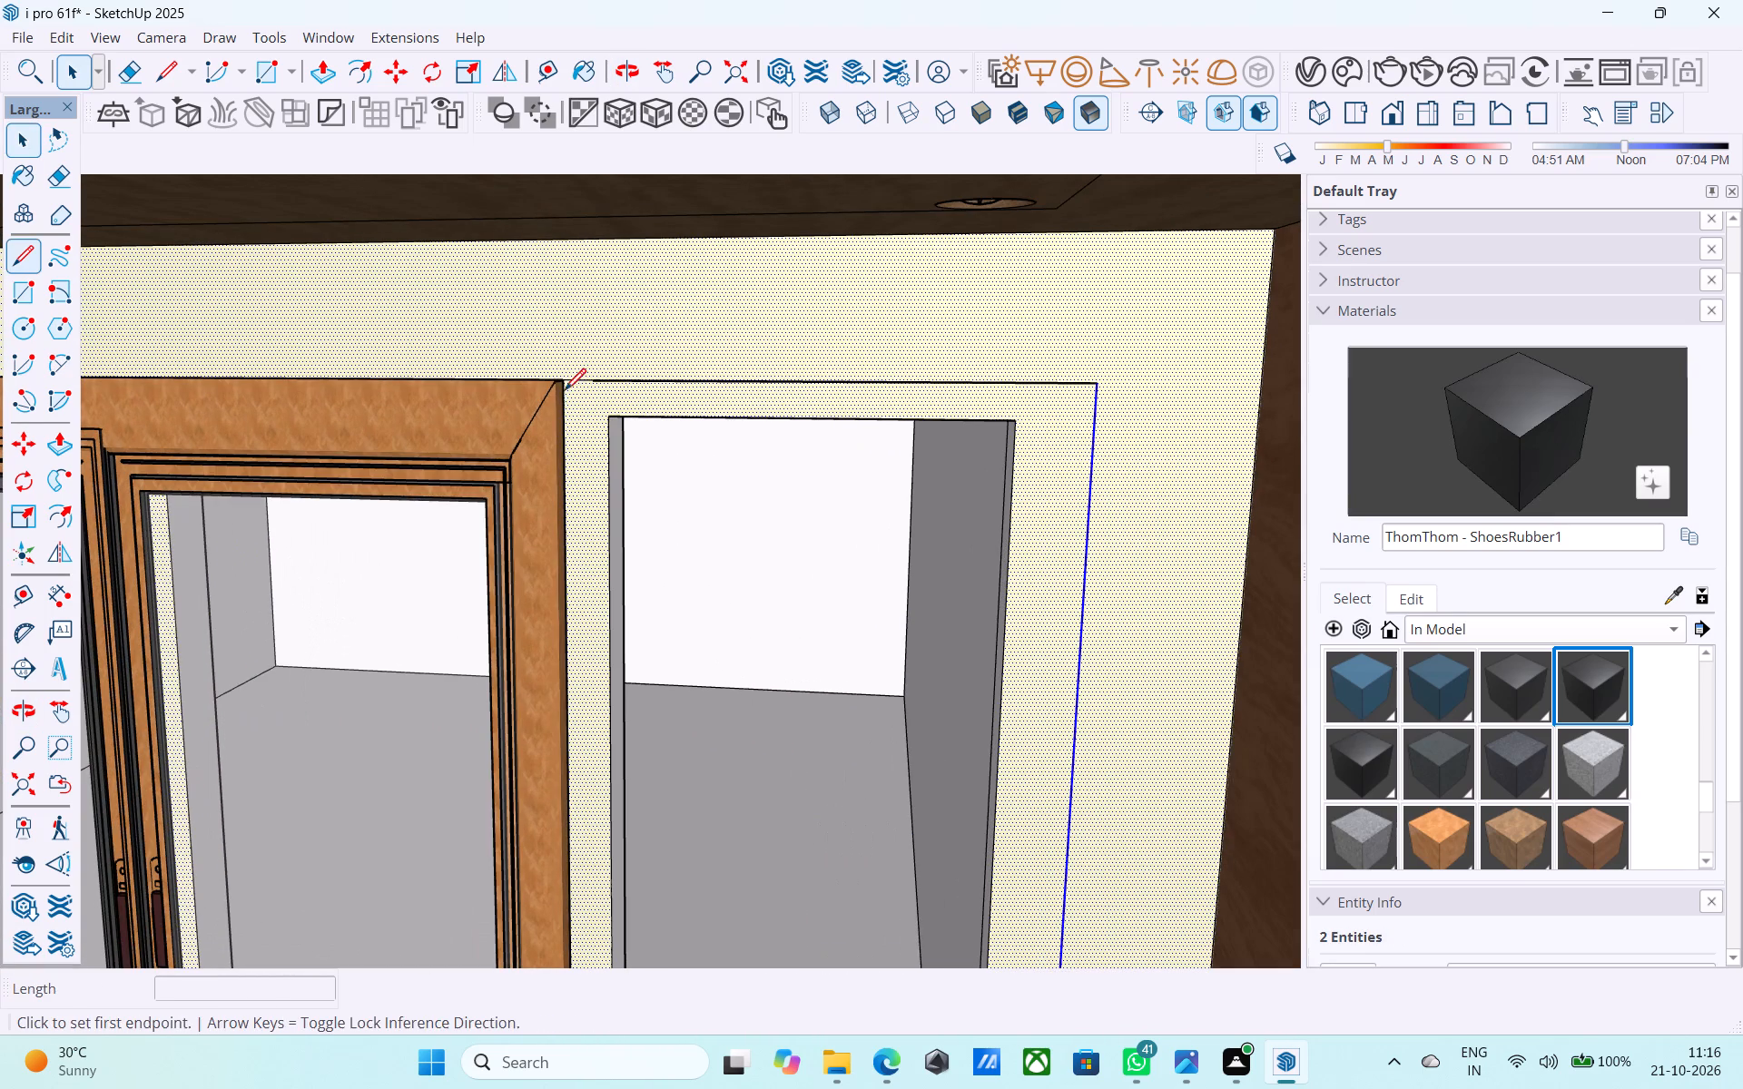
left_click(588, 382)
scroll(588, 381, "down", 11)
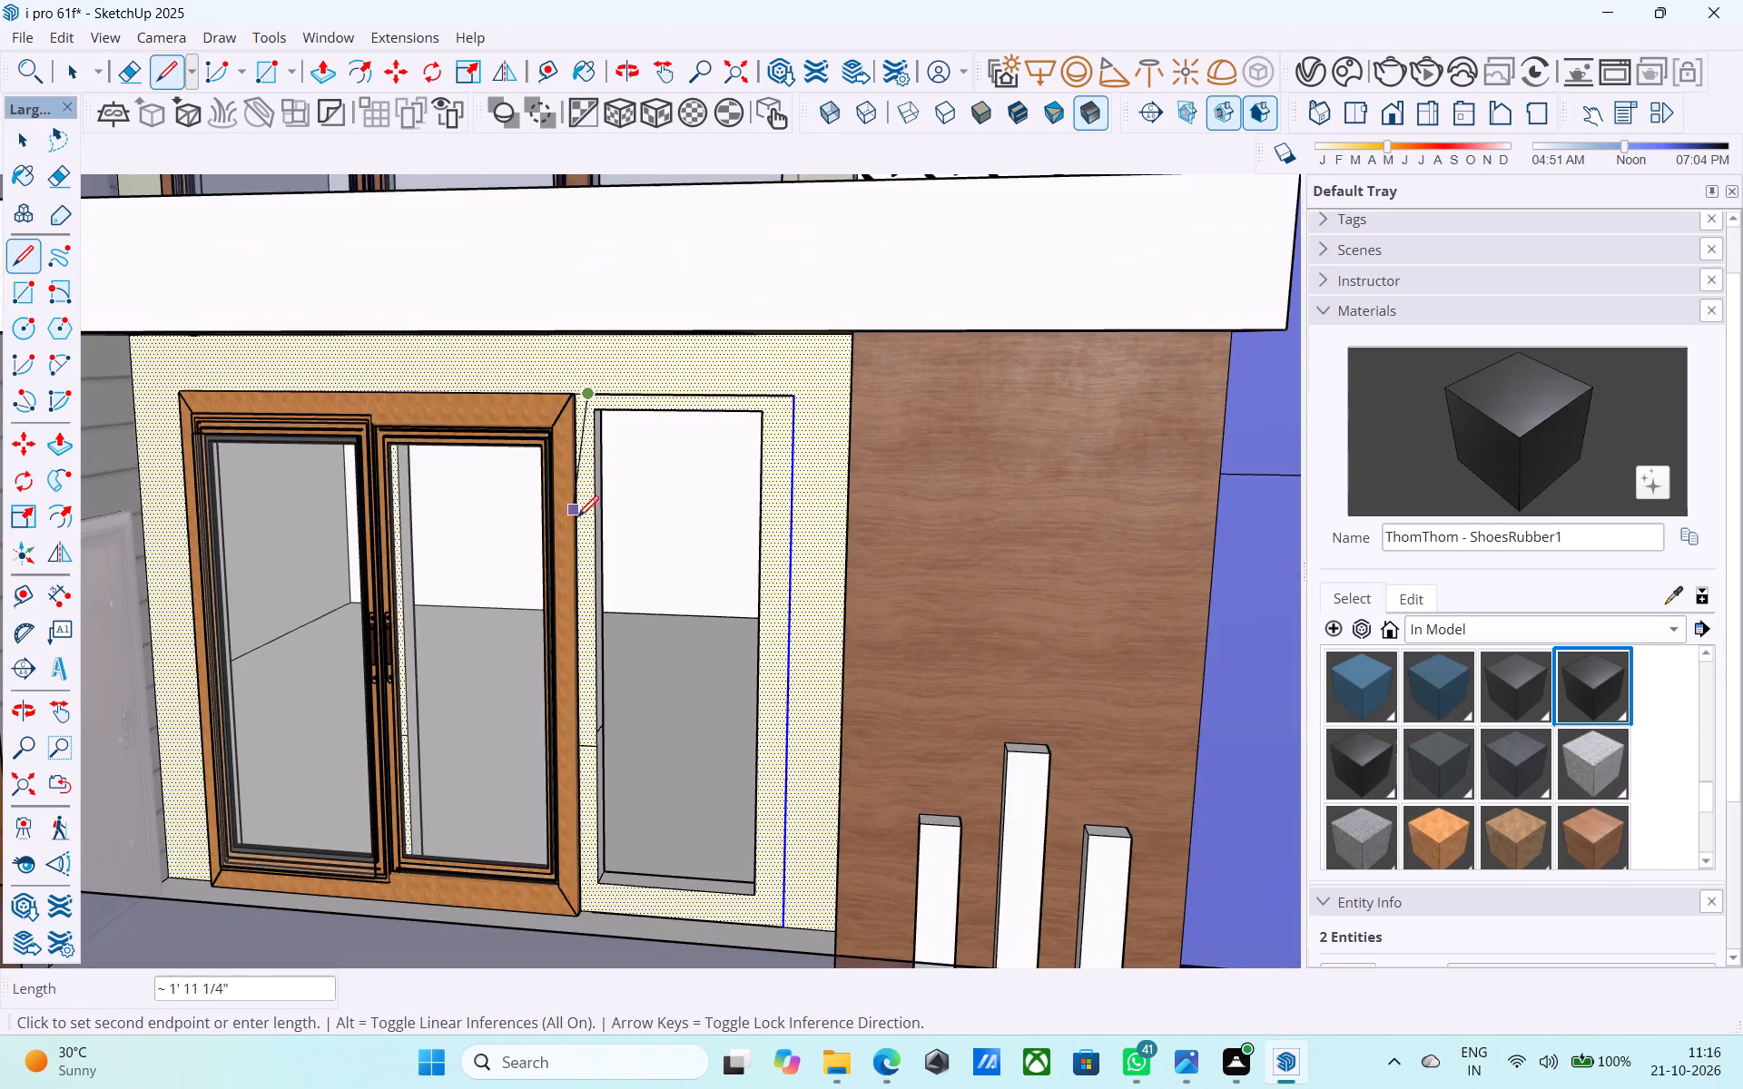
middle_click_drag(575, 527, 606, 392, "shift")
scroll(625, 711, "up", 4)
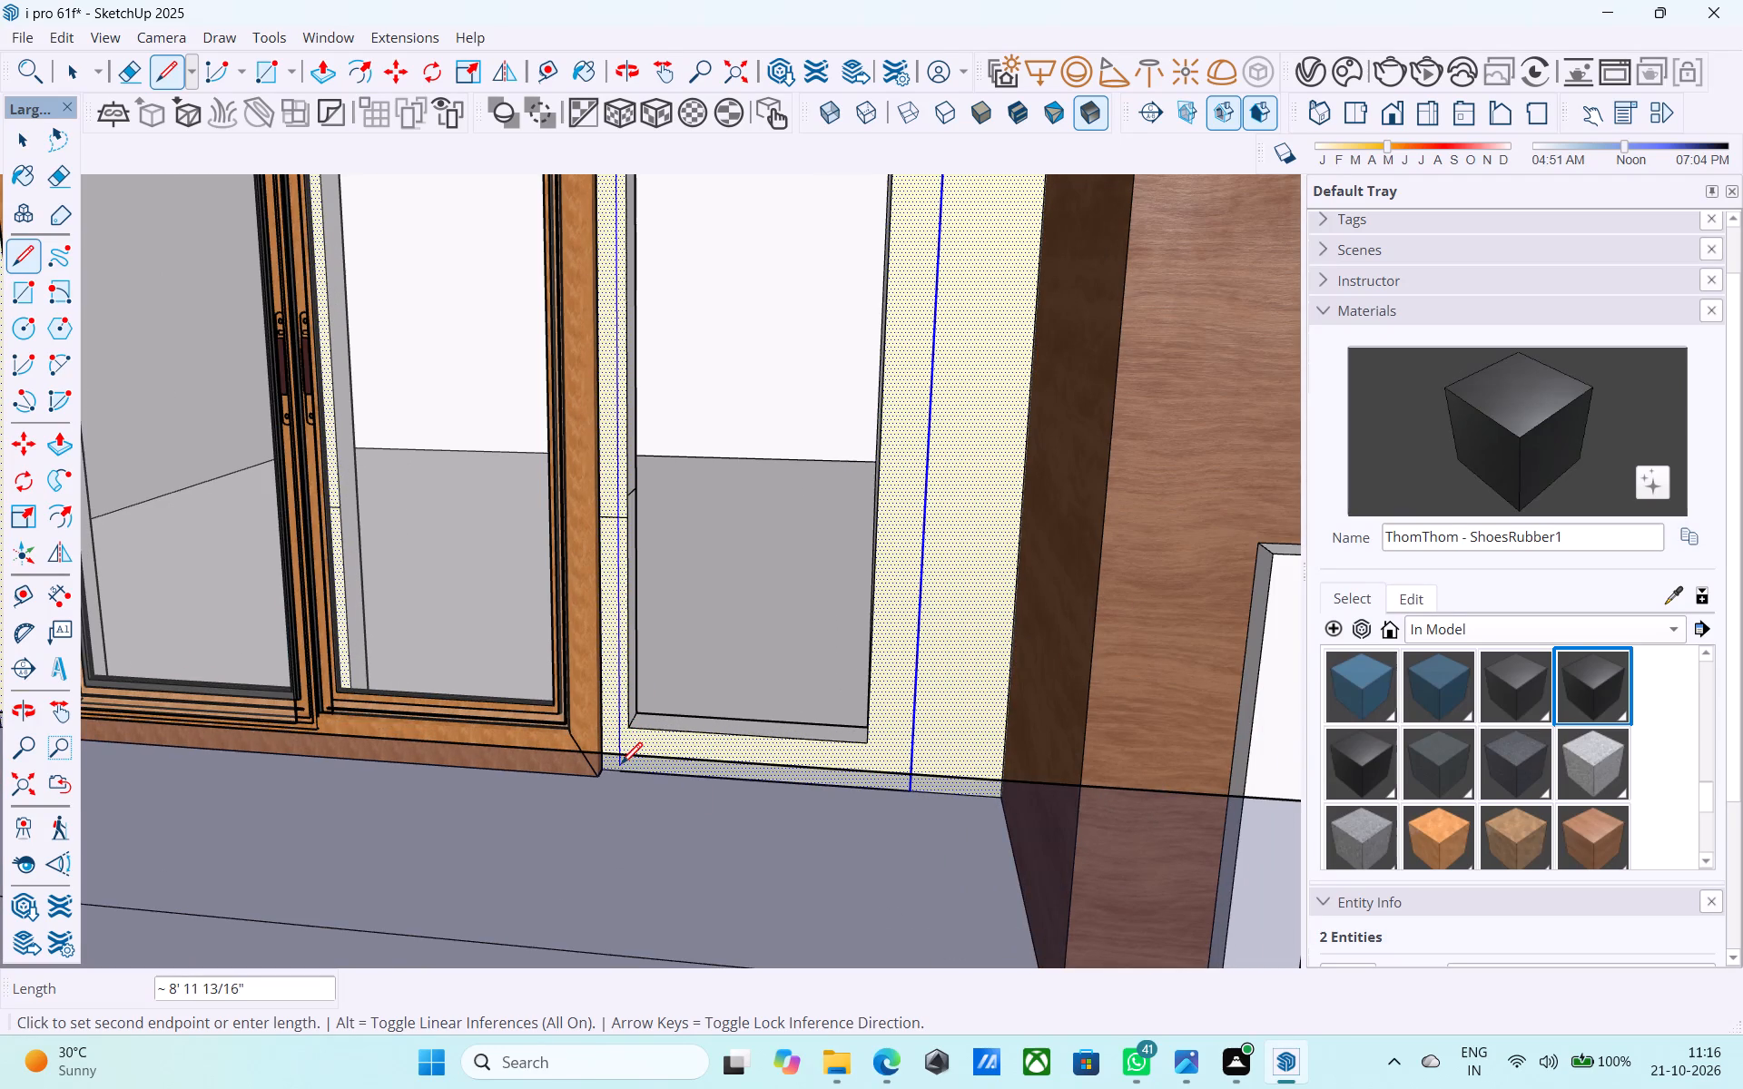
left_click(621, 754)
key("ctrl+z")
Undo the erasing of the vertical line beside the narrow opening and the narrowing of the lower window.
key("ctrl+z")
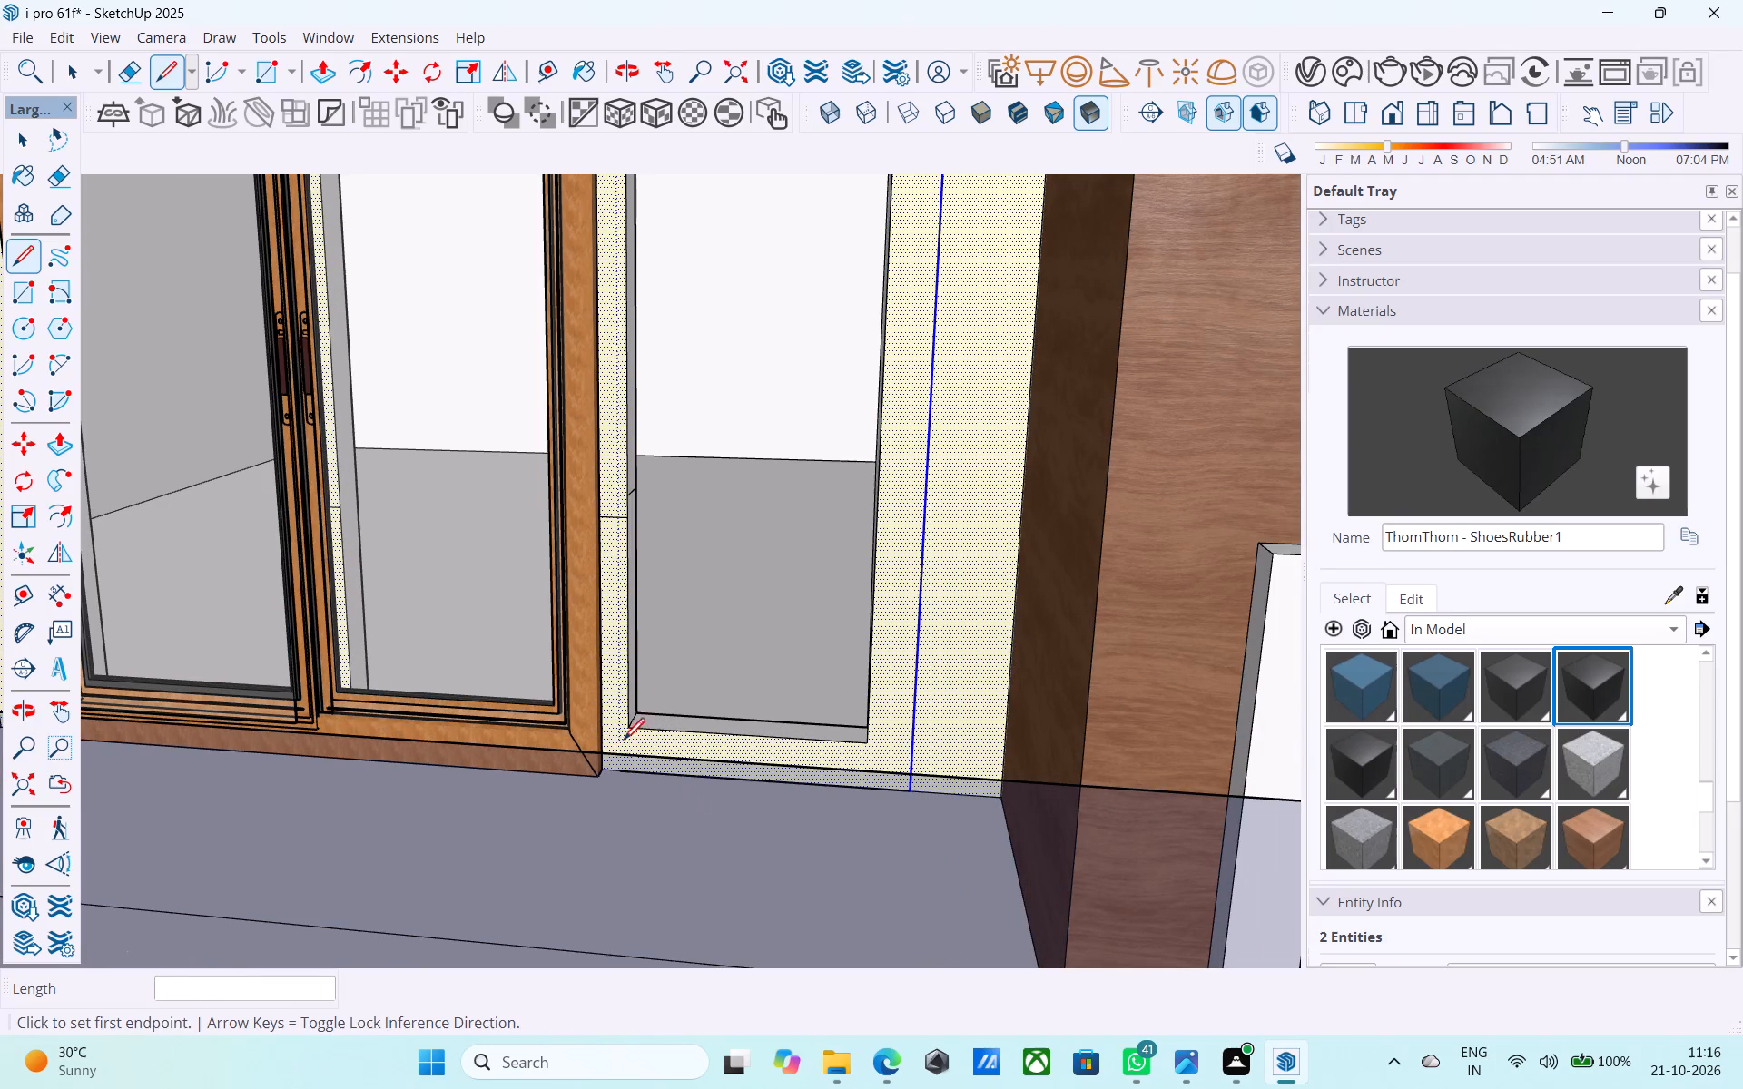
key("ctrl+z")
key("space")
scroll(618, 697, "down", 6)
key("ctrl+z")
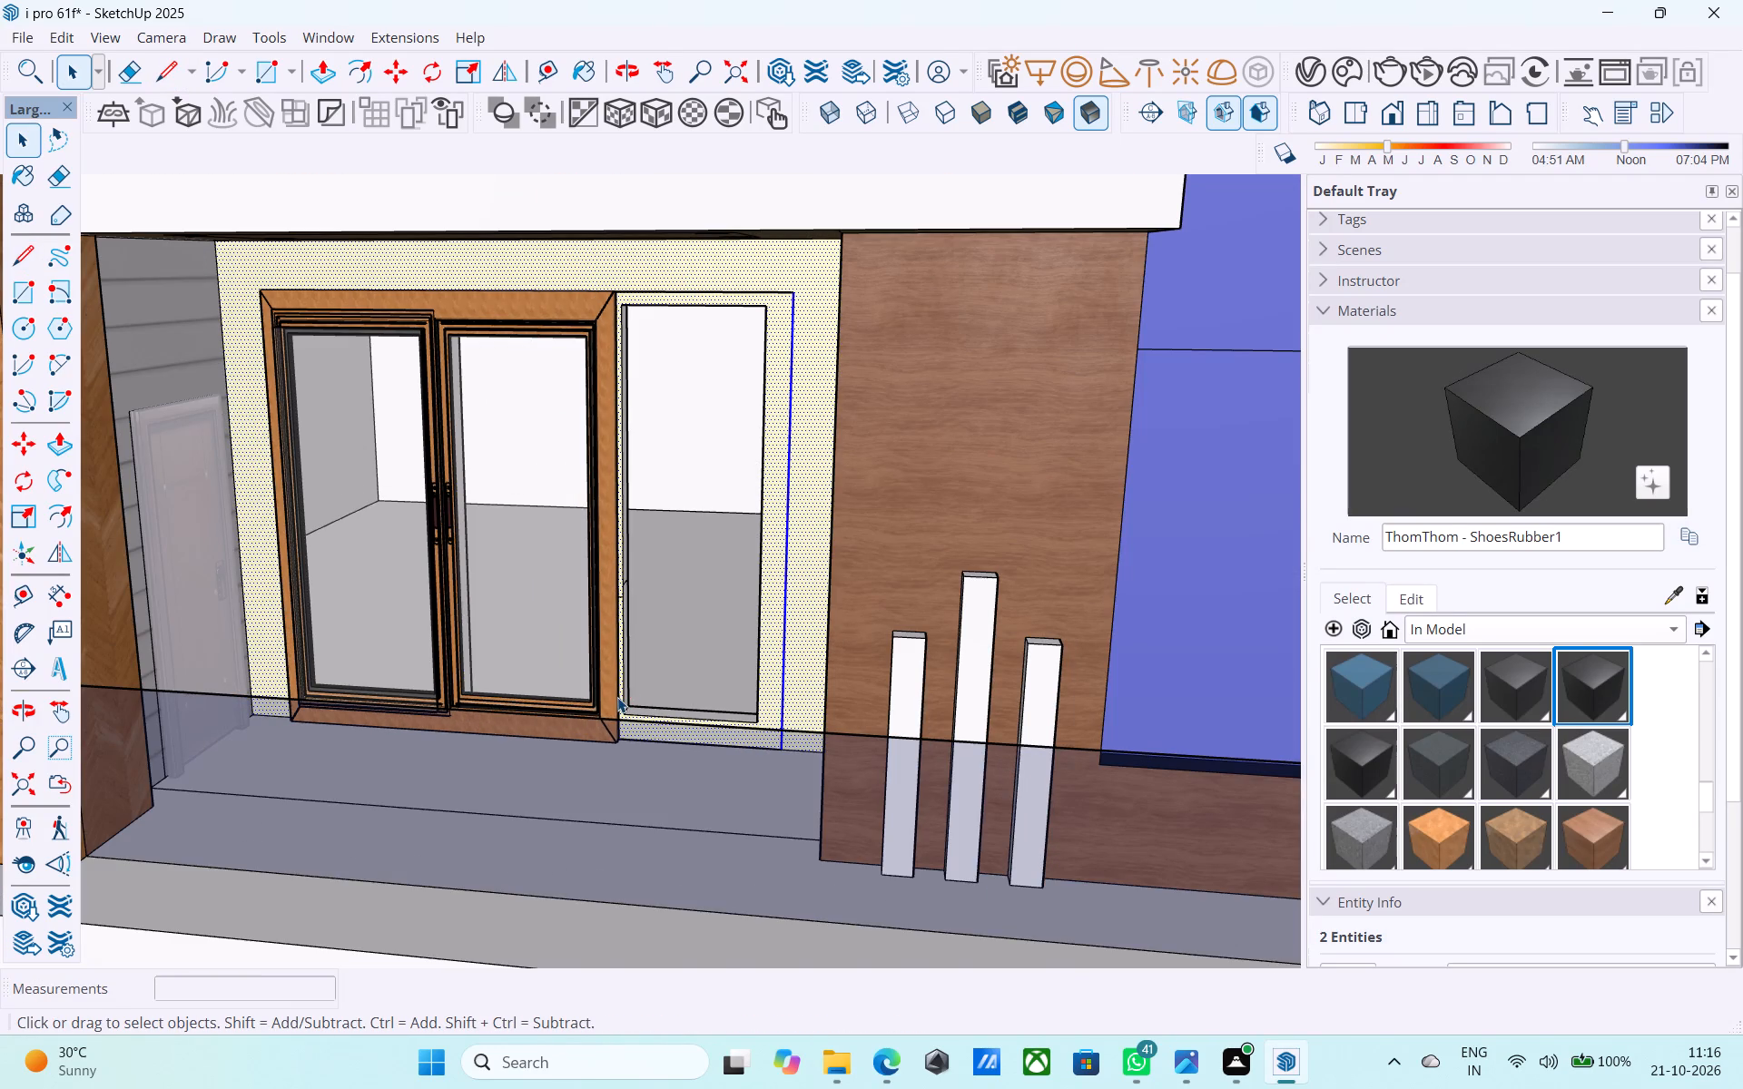
Scale the lower balcony window's width very slightly at its side beside the narrow opening.
key("space")
scroll(617, 696, "down", 4)
middle_click_drag(616, 692, 554, 451)
scroll(563, 446, "down", 3)
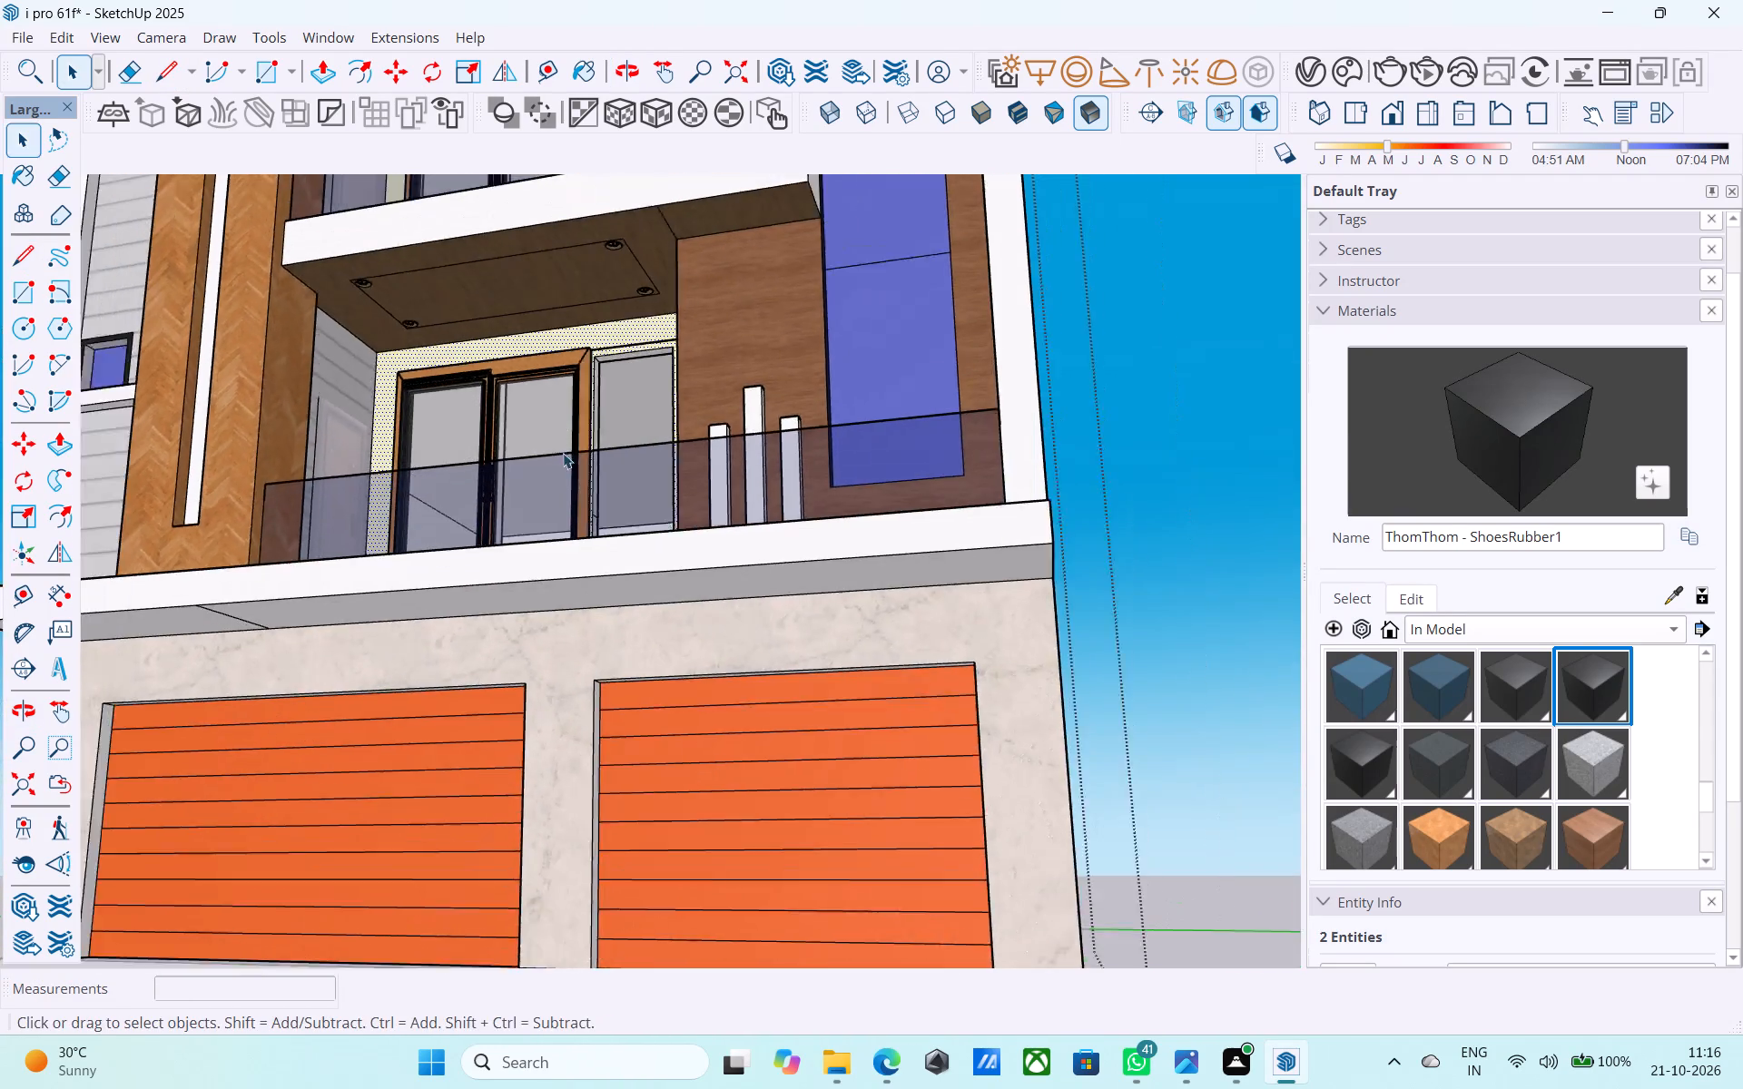
scroll(563, 453, "down", 3)
middle_click_drag(563, 458, 703, 697)
middle_click_drag(688, 328, 686, 610)
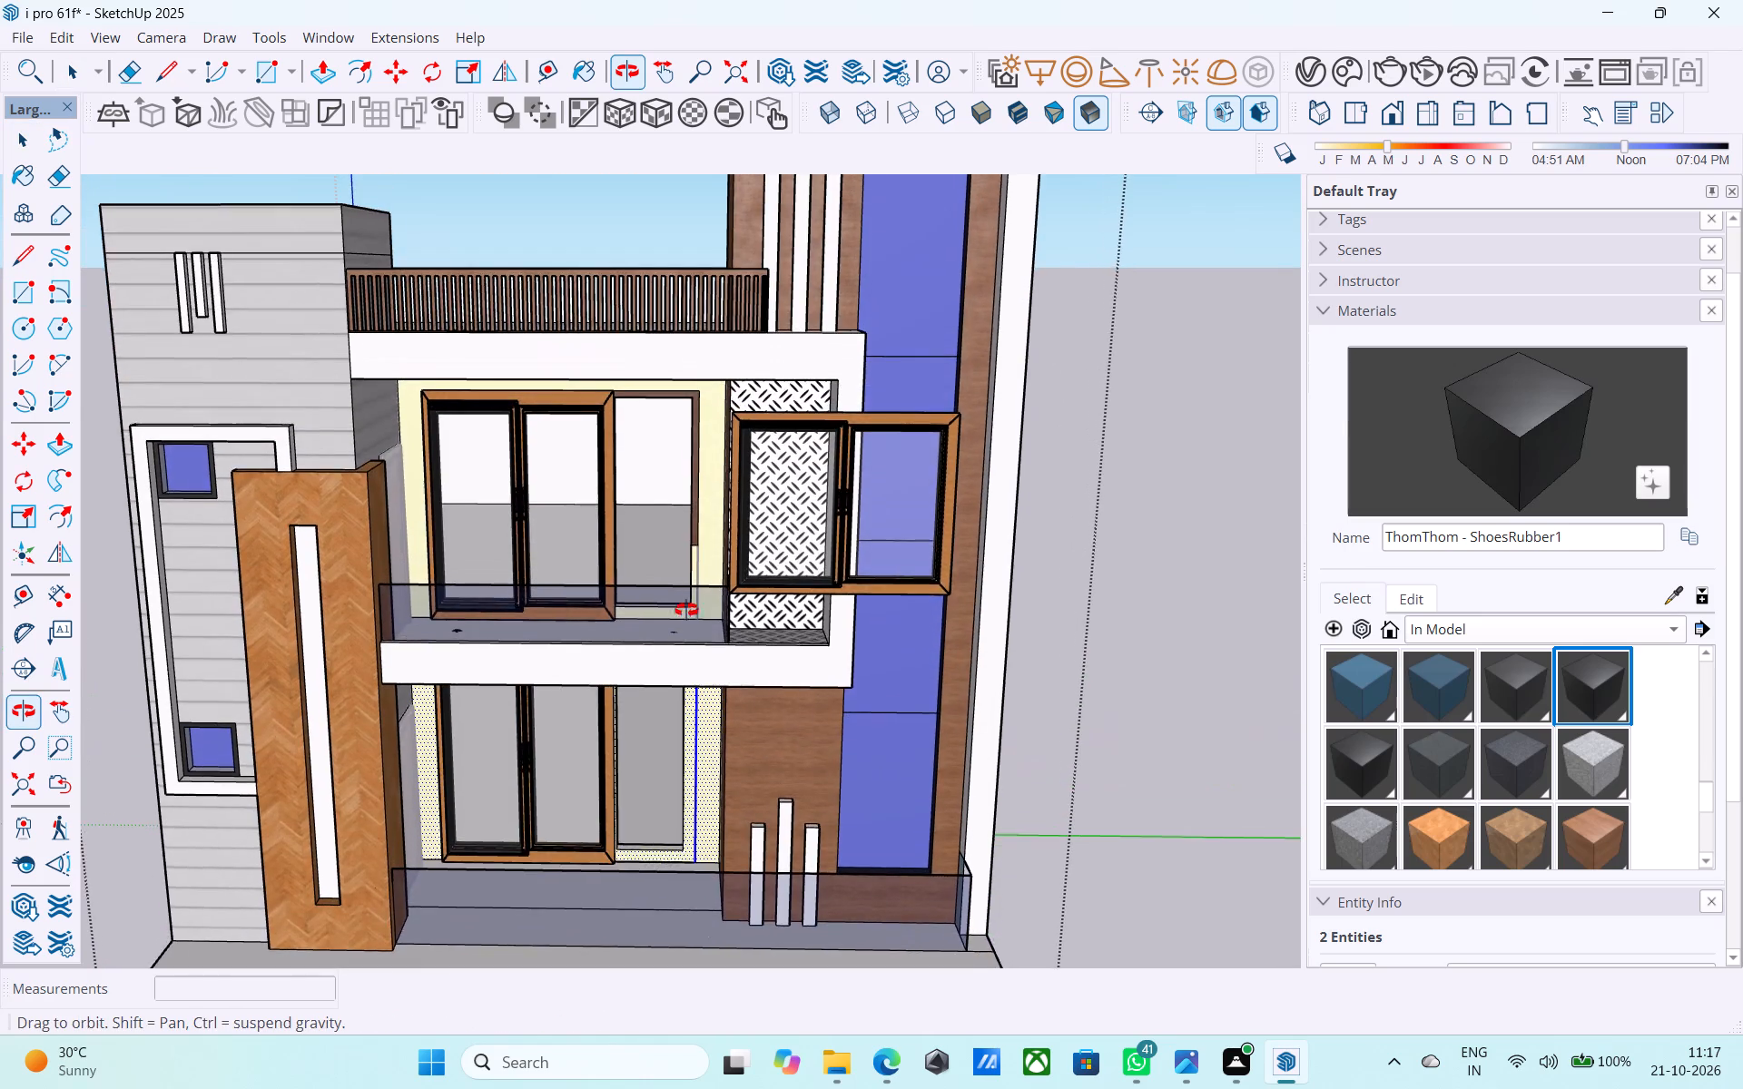
middle_click_drag(686, 610, 675, 555)
scroll(598, 371, "up", 9)
scroll(613, 407, "down", 3)
middle_click_drag(622, 472, 554, 239)
middle_click_drag(552, 507, 498, 313, "shift")
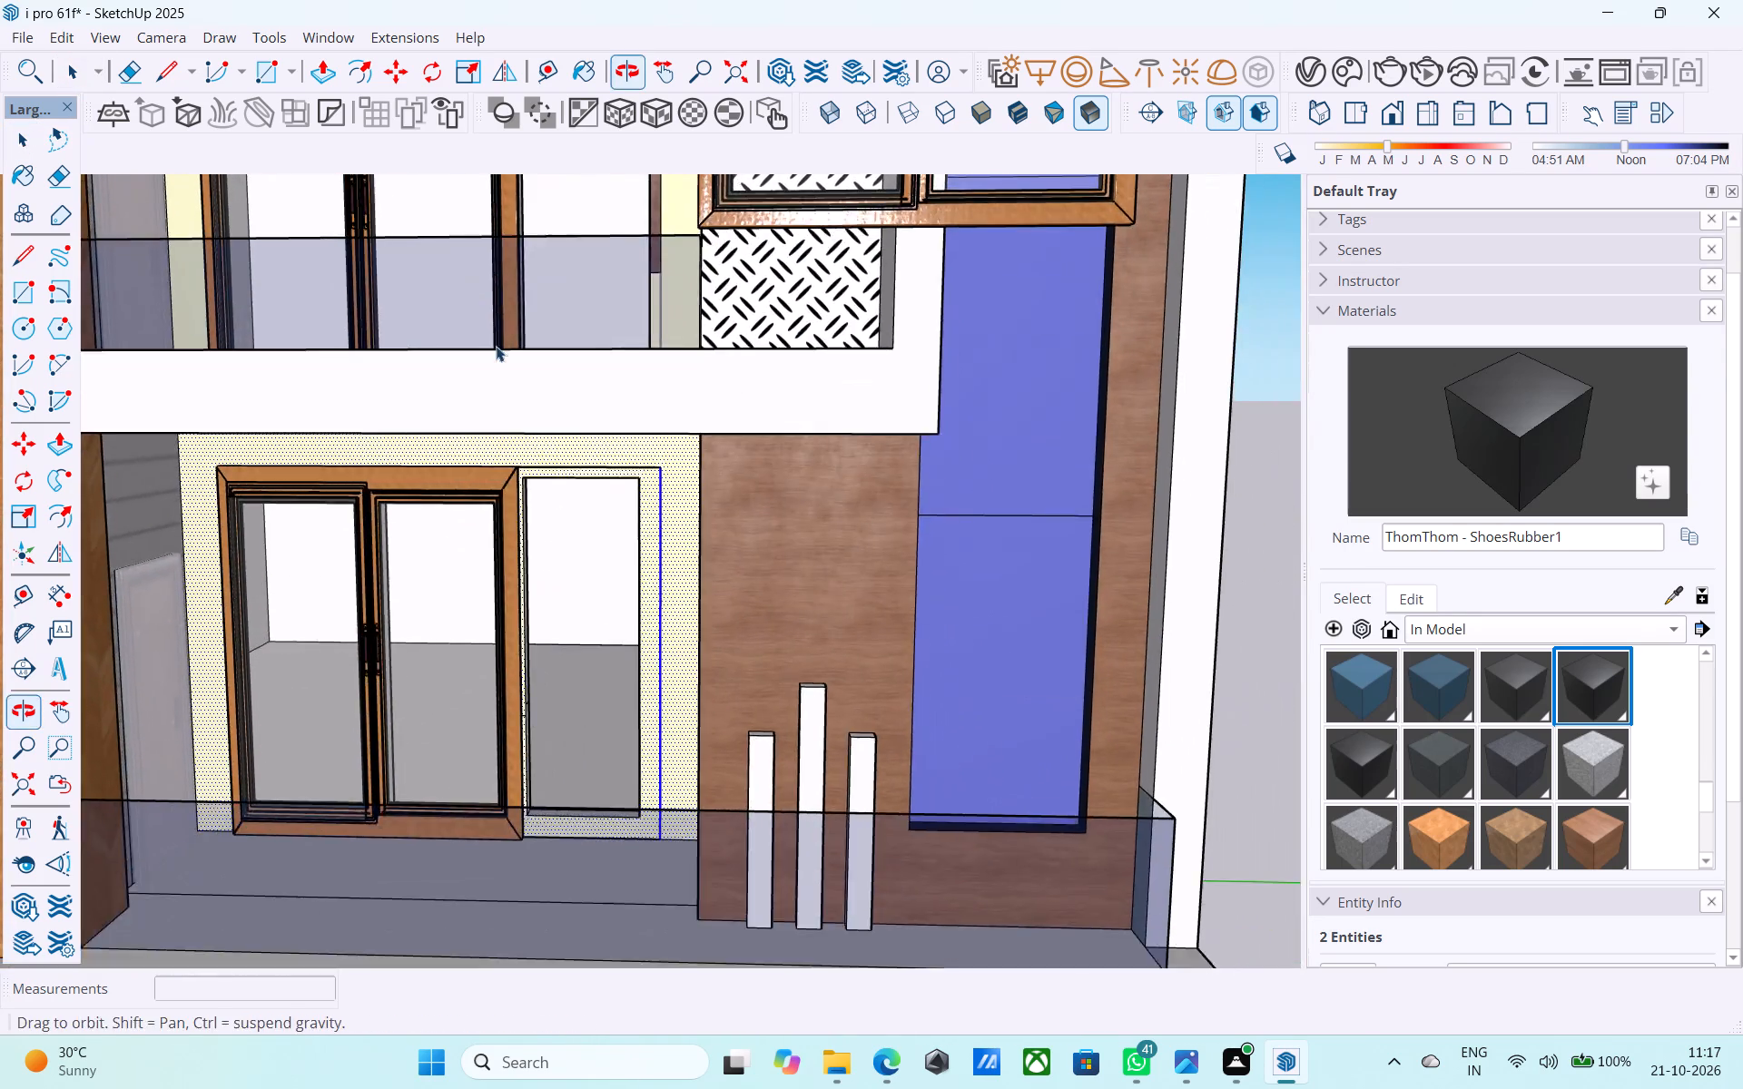
scroll(477, 515, "up", 5)
left_click(504, 524)
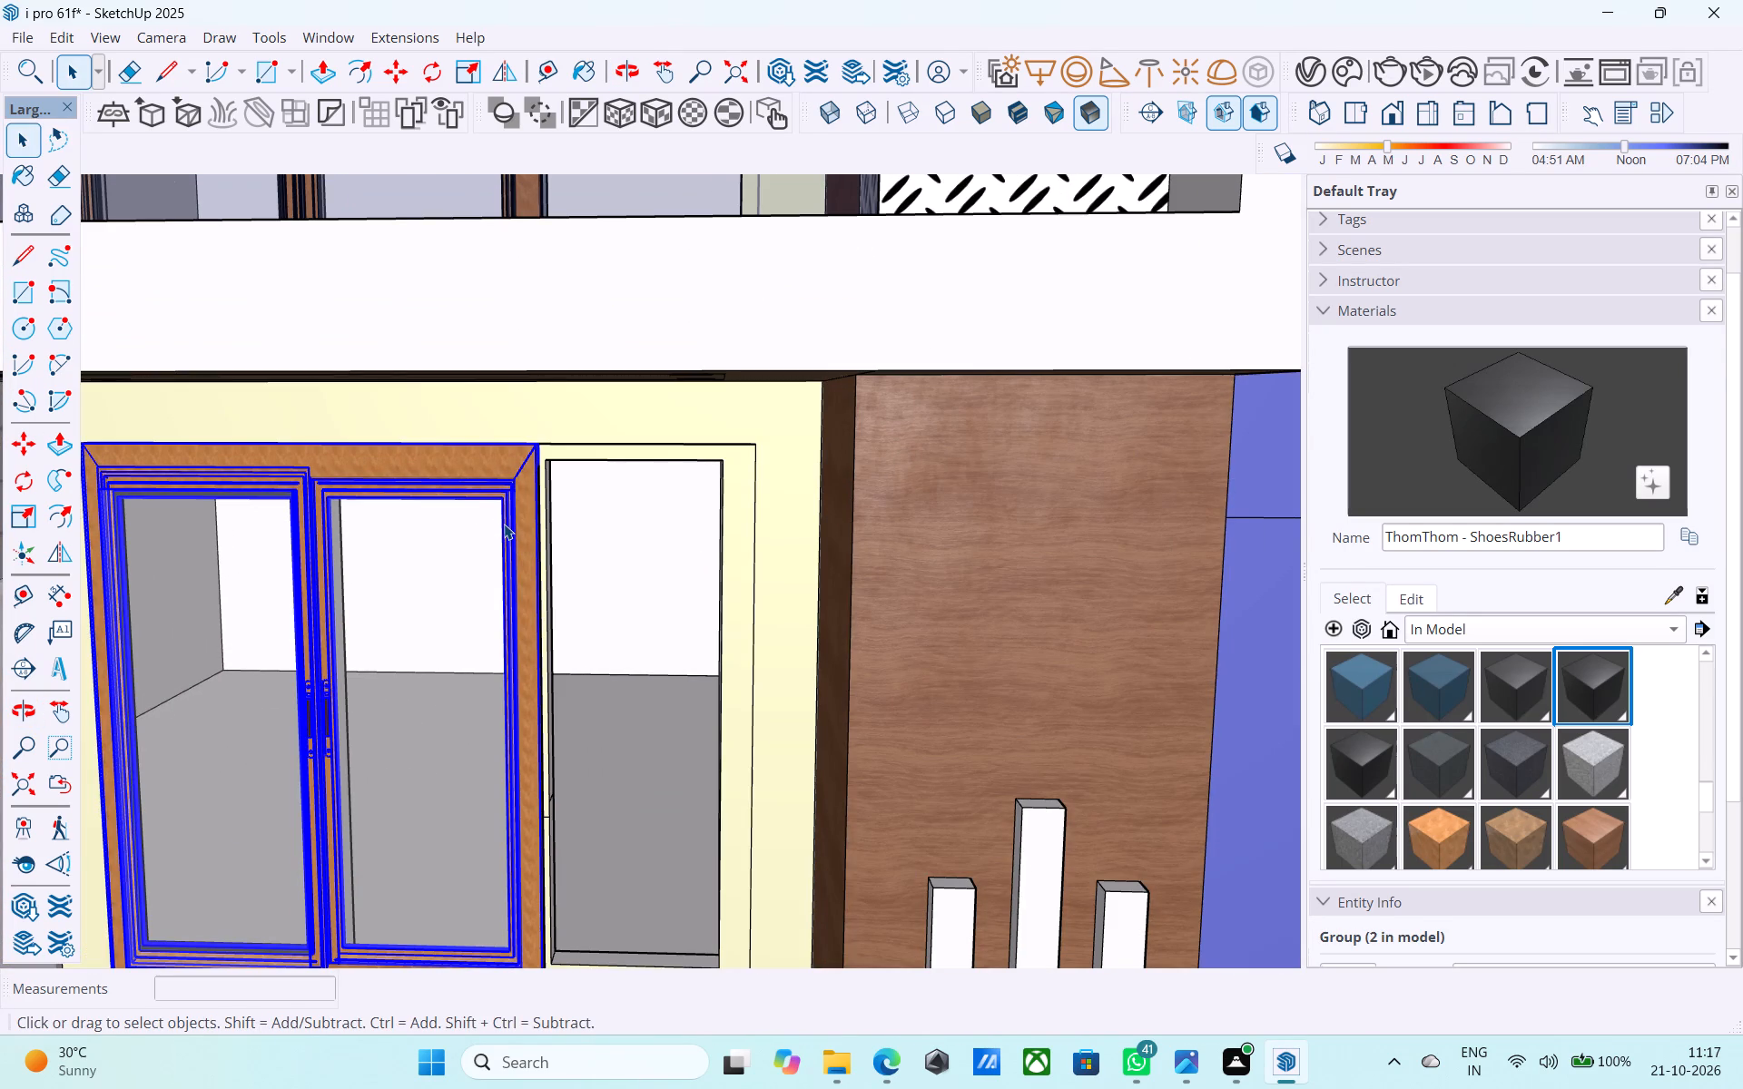
key("s")
middle_click_drag(513, 574, 443, 534)
scroll(590, 731, "up", 4)
left_click(401, 730)
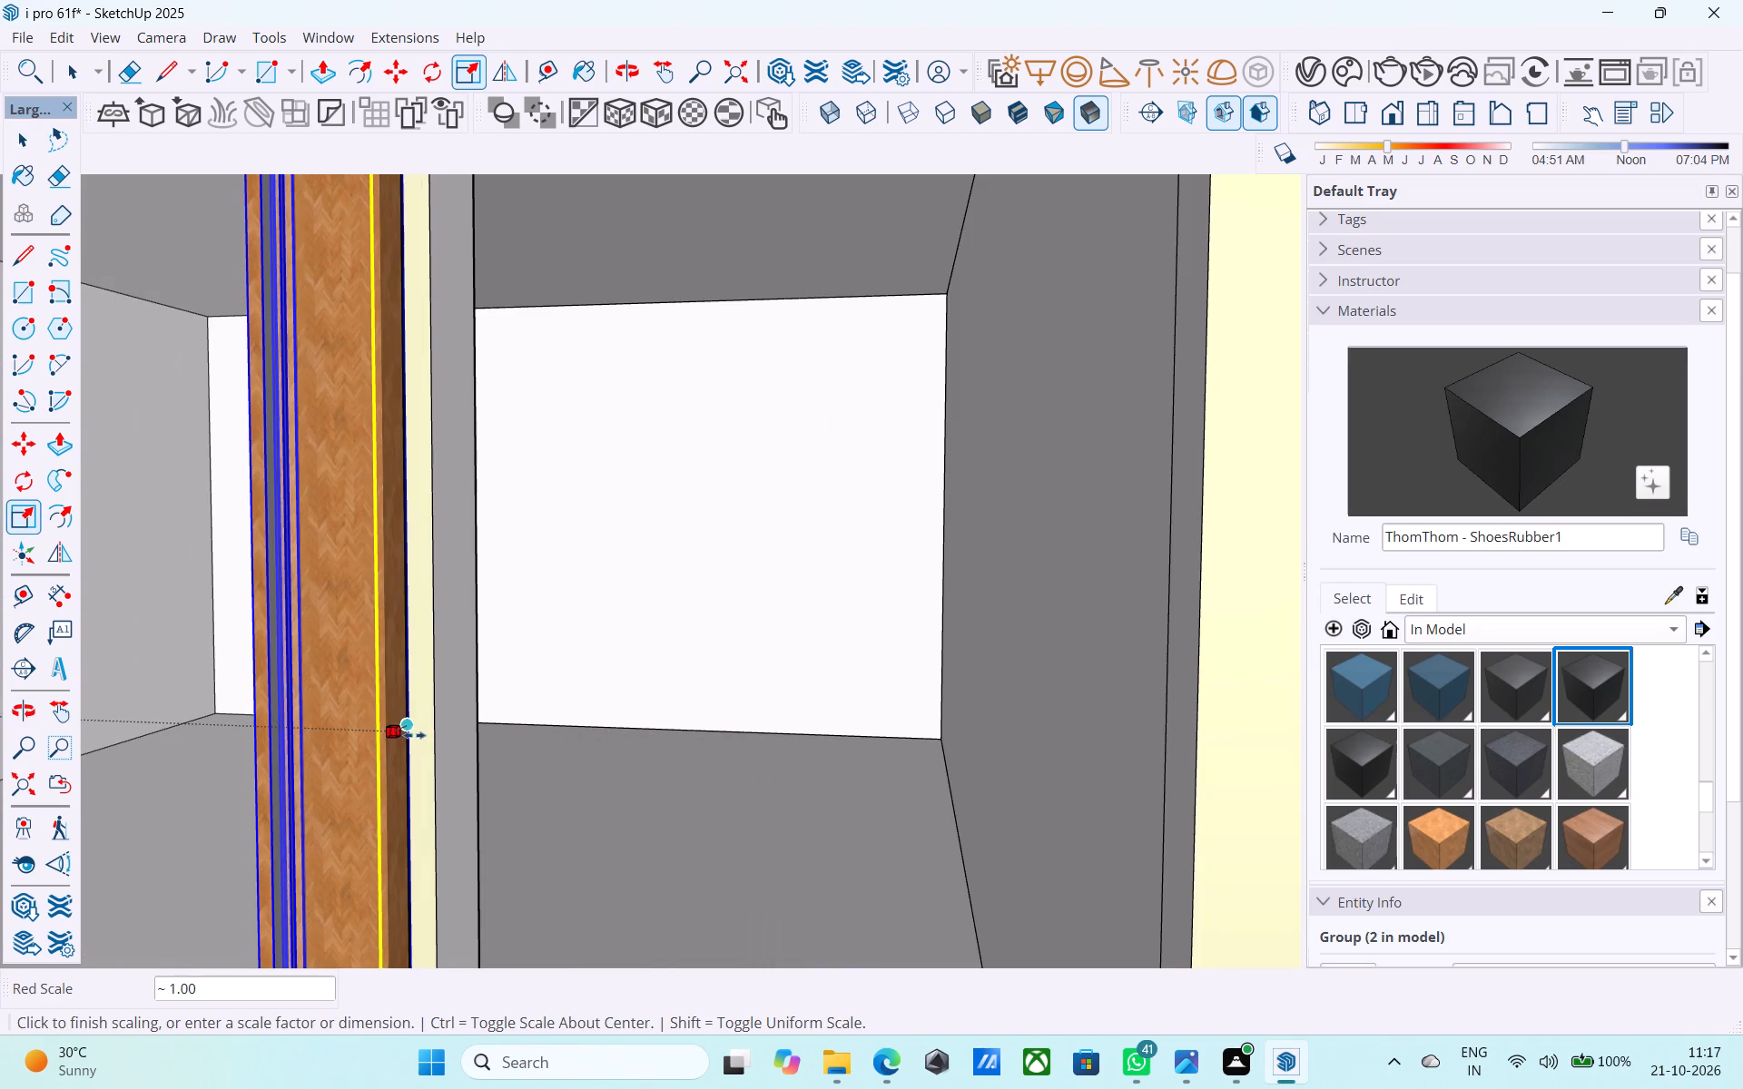
left_click(418, 736)
scroll(420, 708, "down", 4)
middle_click_drag(420, 703, 497, 647)
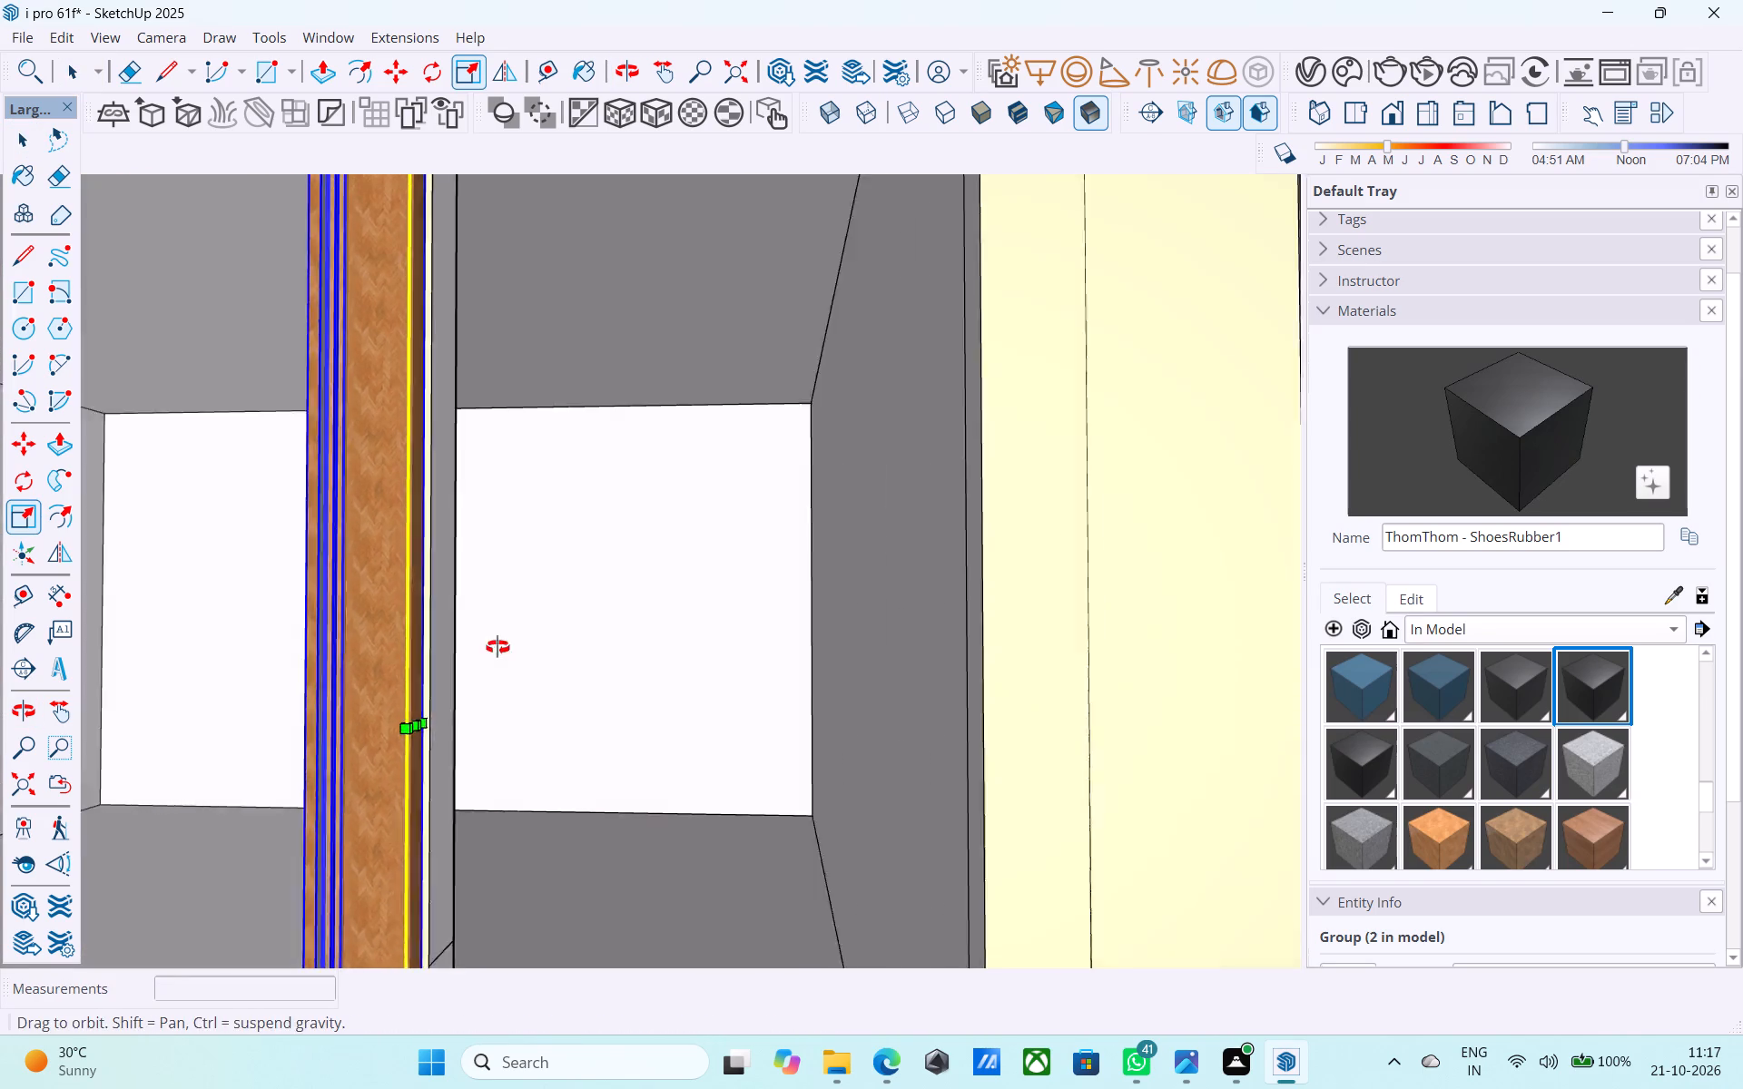
middle_click_drag(497, 647, 550, 644)
scroll(547, 627, "down", 9)
middle_click_drag(544, 634, 505, 701)
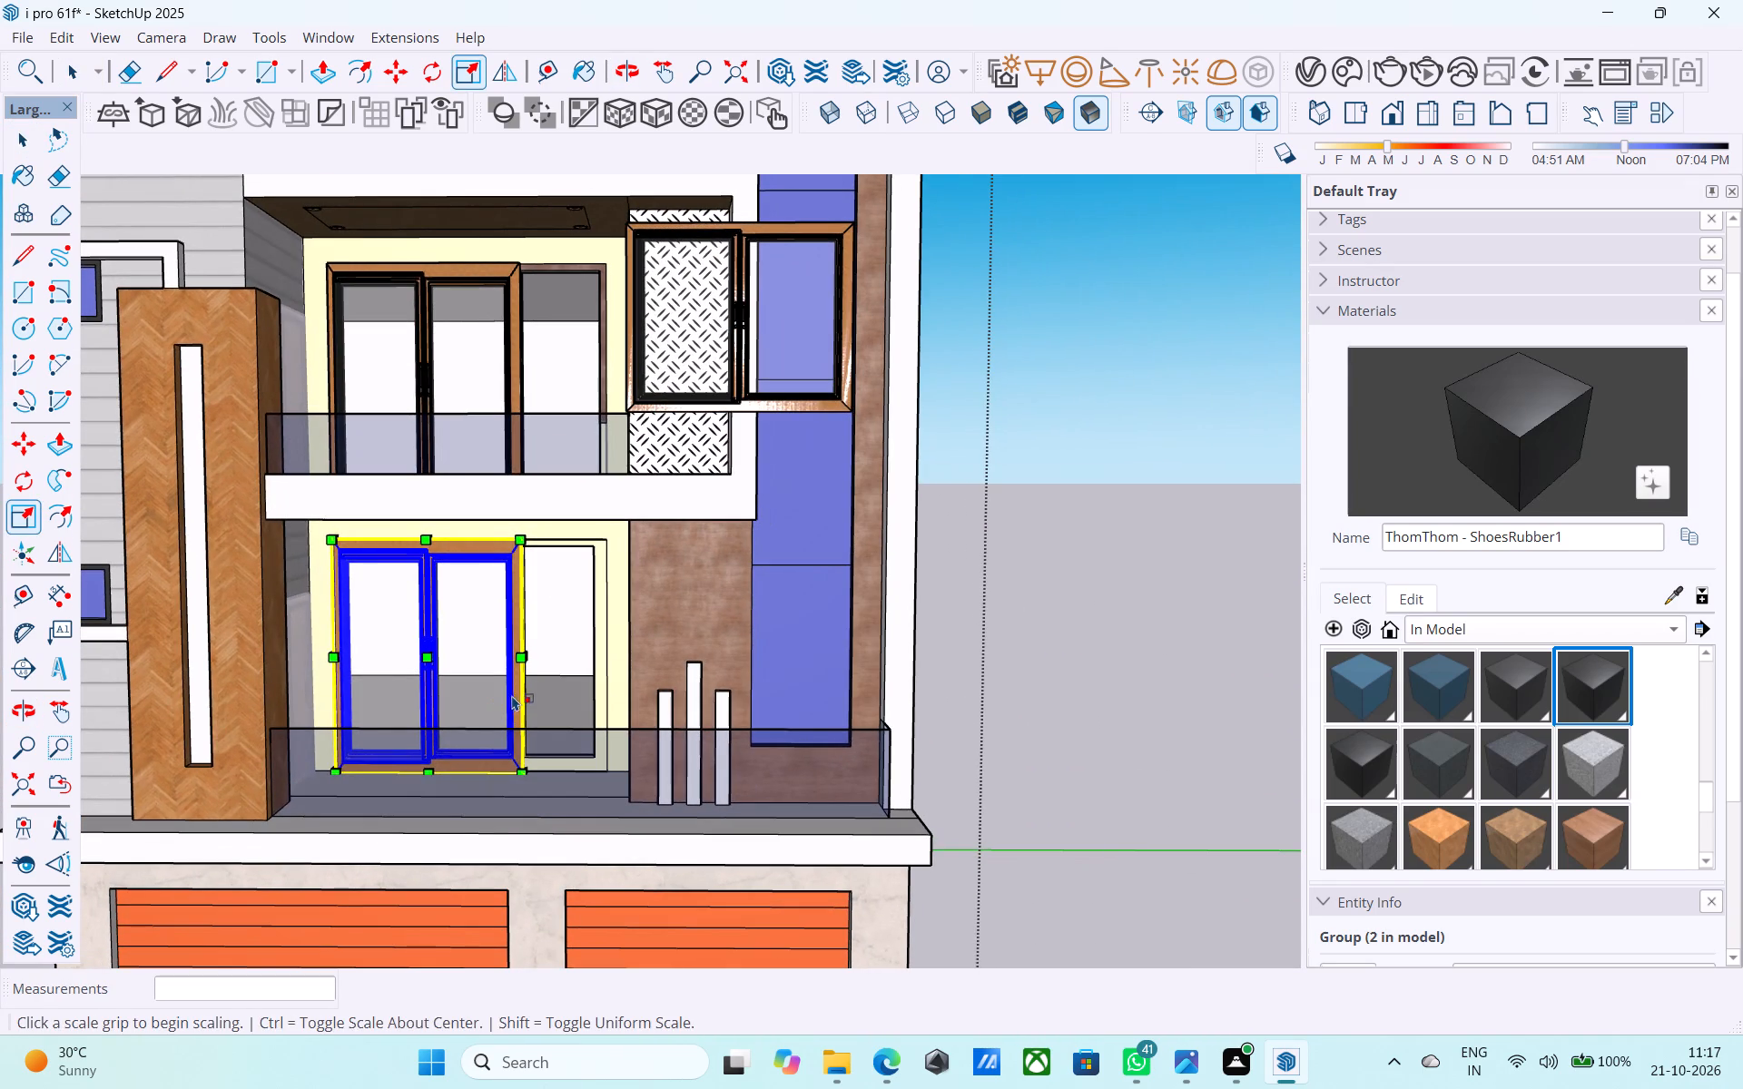
key("space")
left_click(1003, 537)
Save the model.
key("ctrl+s")
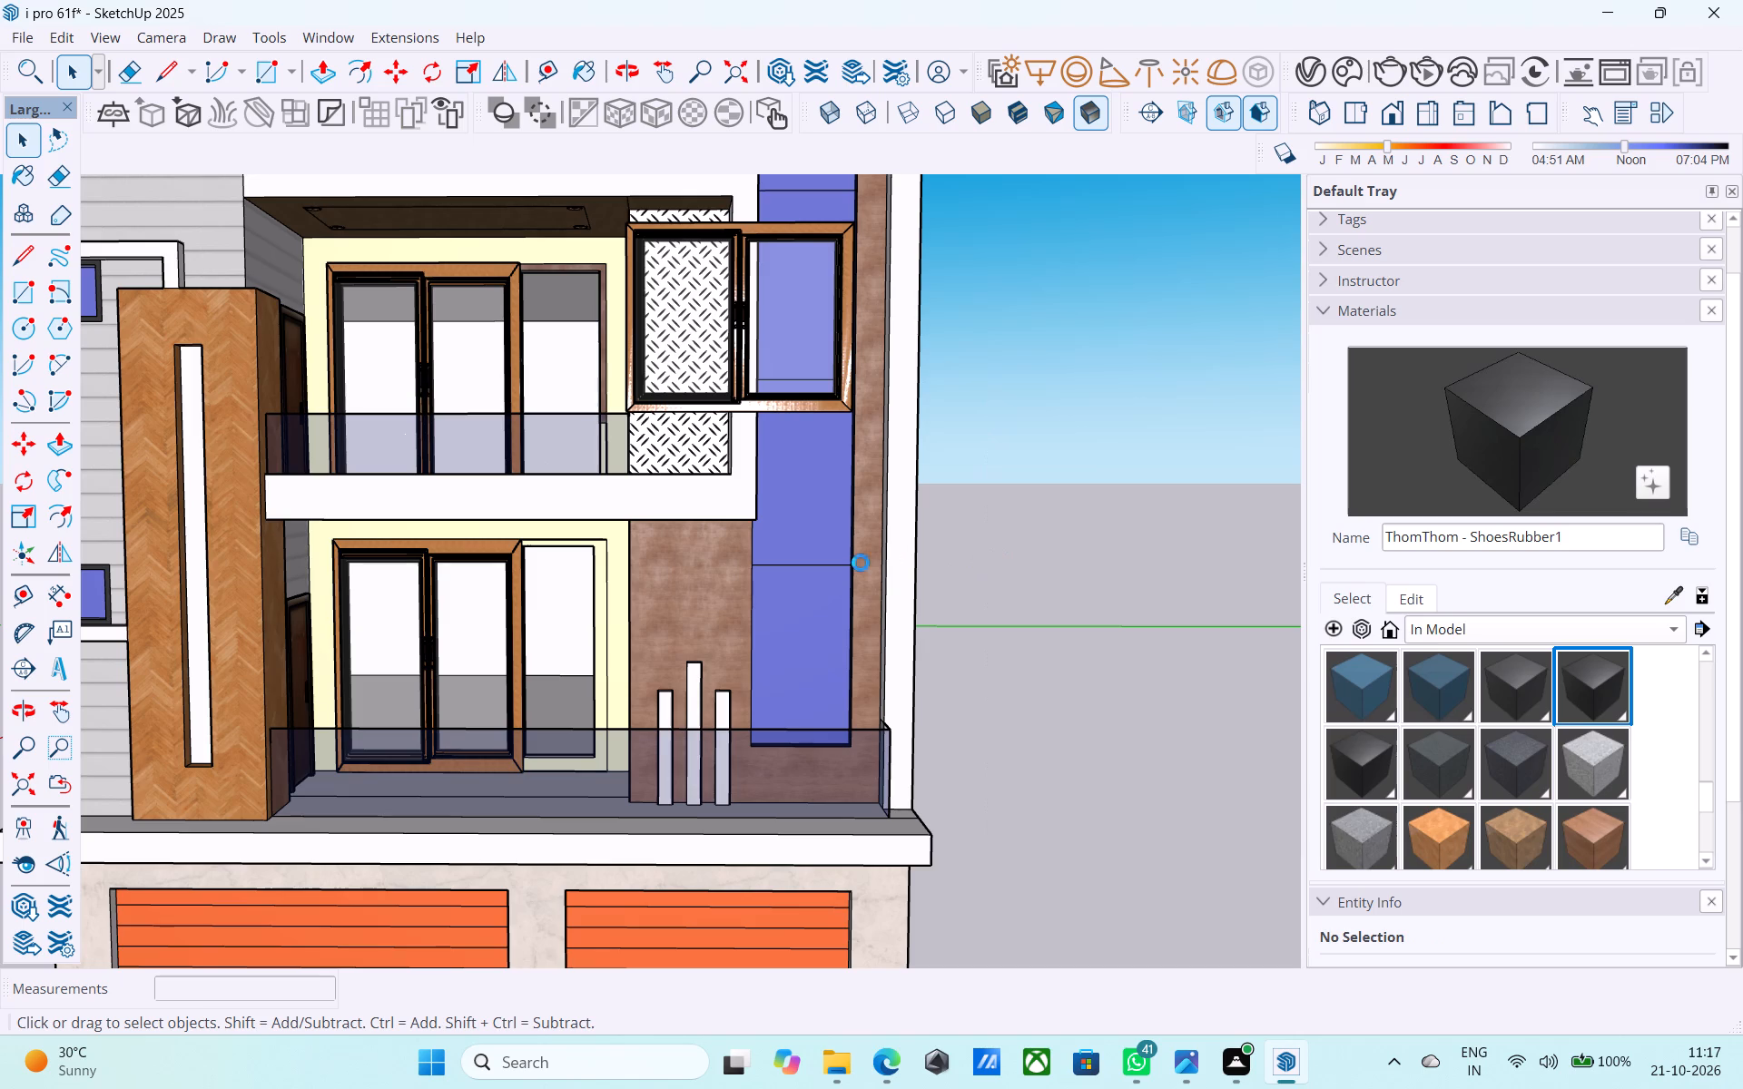
Inside the lower wall group, draw a short vertical line from the narrow opening's bottom corner beside the window frame to the floor.
scroll(623, 545, "down", 1)
middle_click_drag(622, 544, 601, 514)
scroll(585, 581, "up", 2)
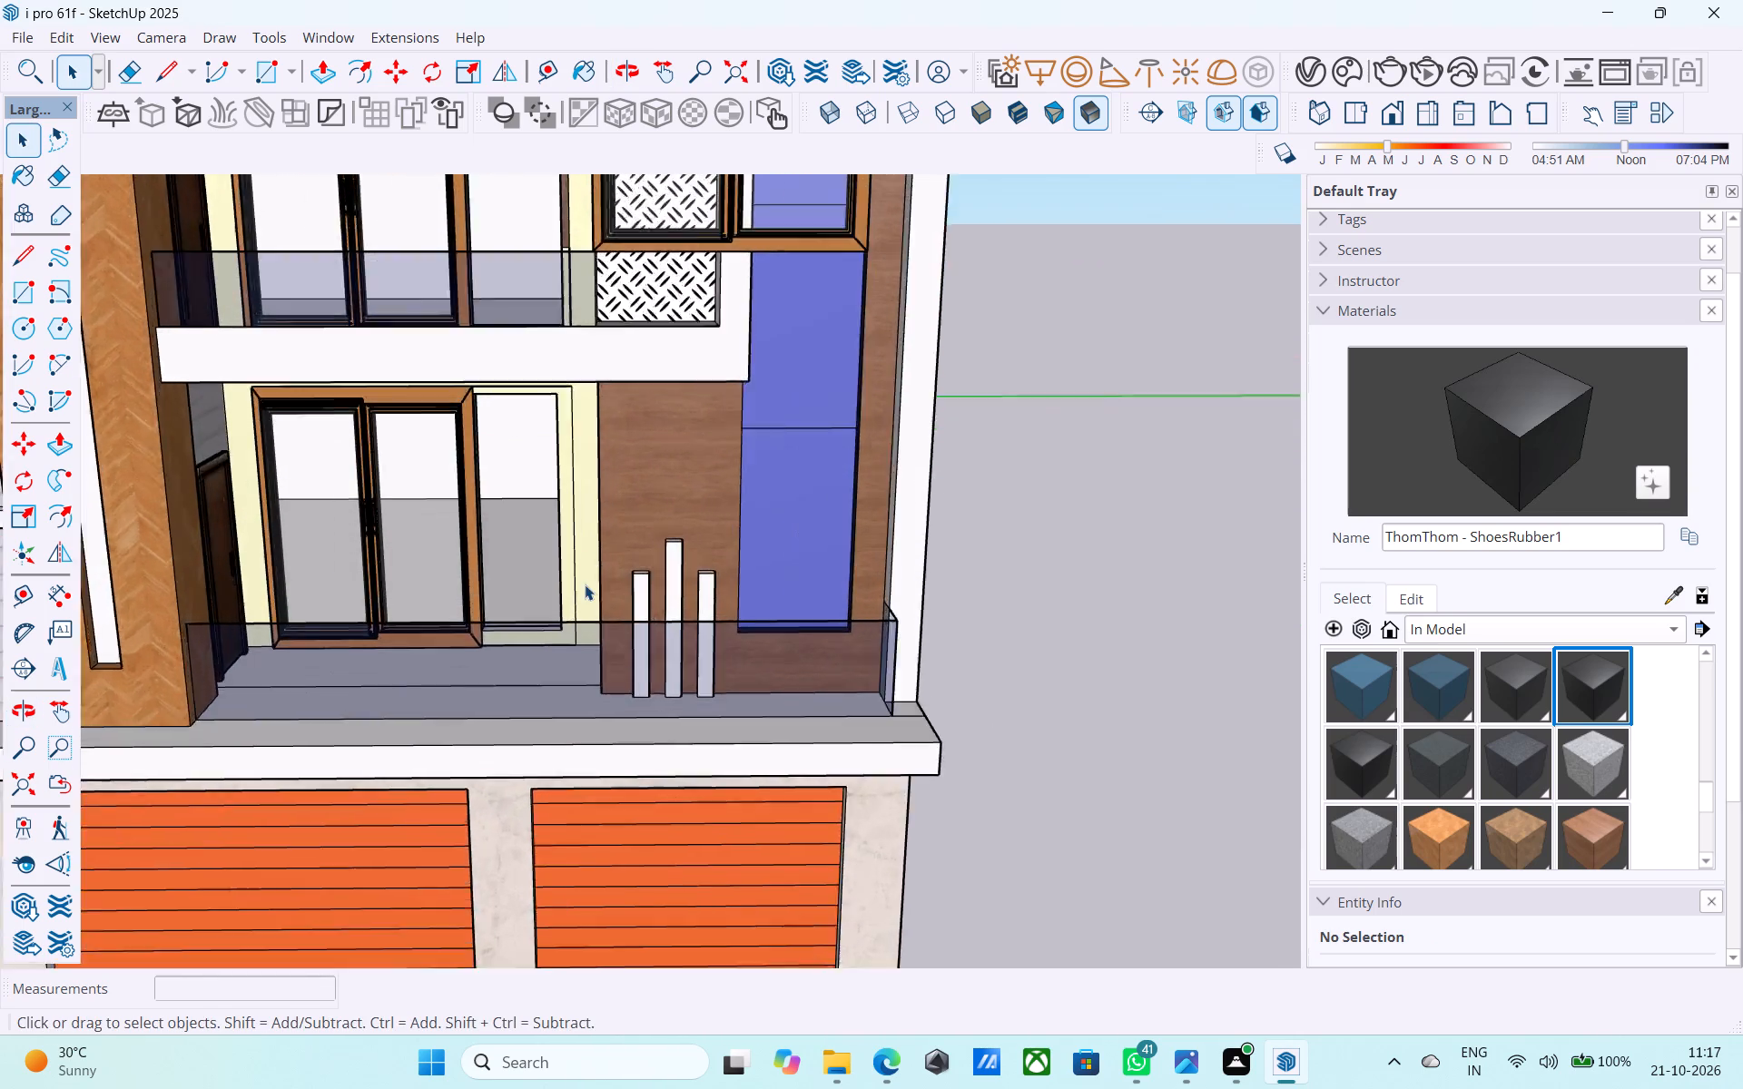
scroll(585, 584, "up", 5)
middle_click_drag(559, 584, 589, 594)
scroll(542, 706, "up", 5)
scroll(431, 669, "up", 4)
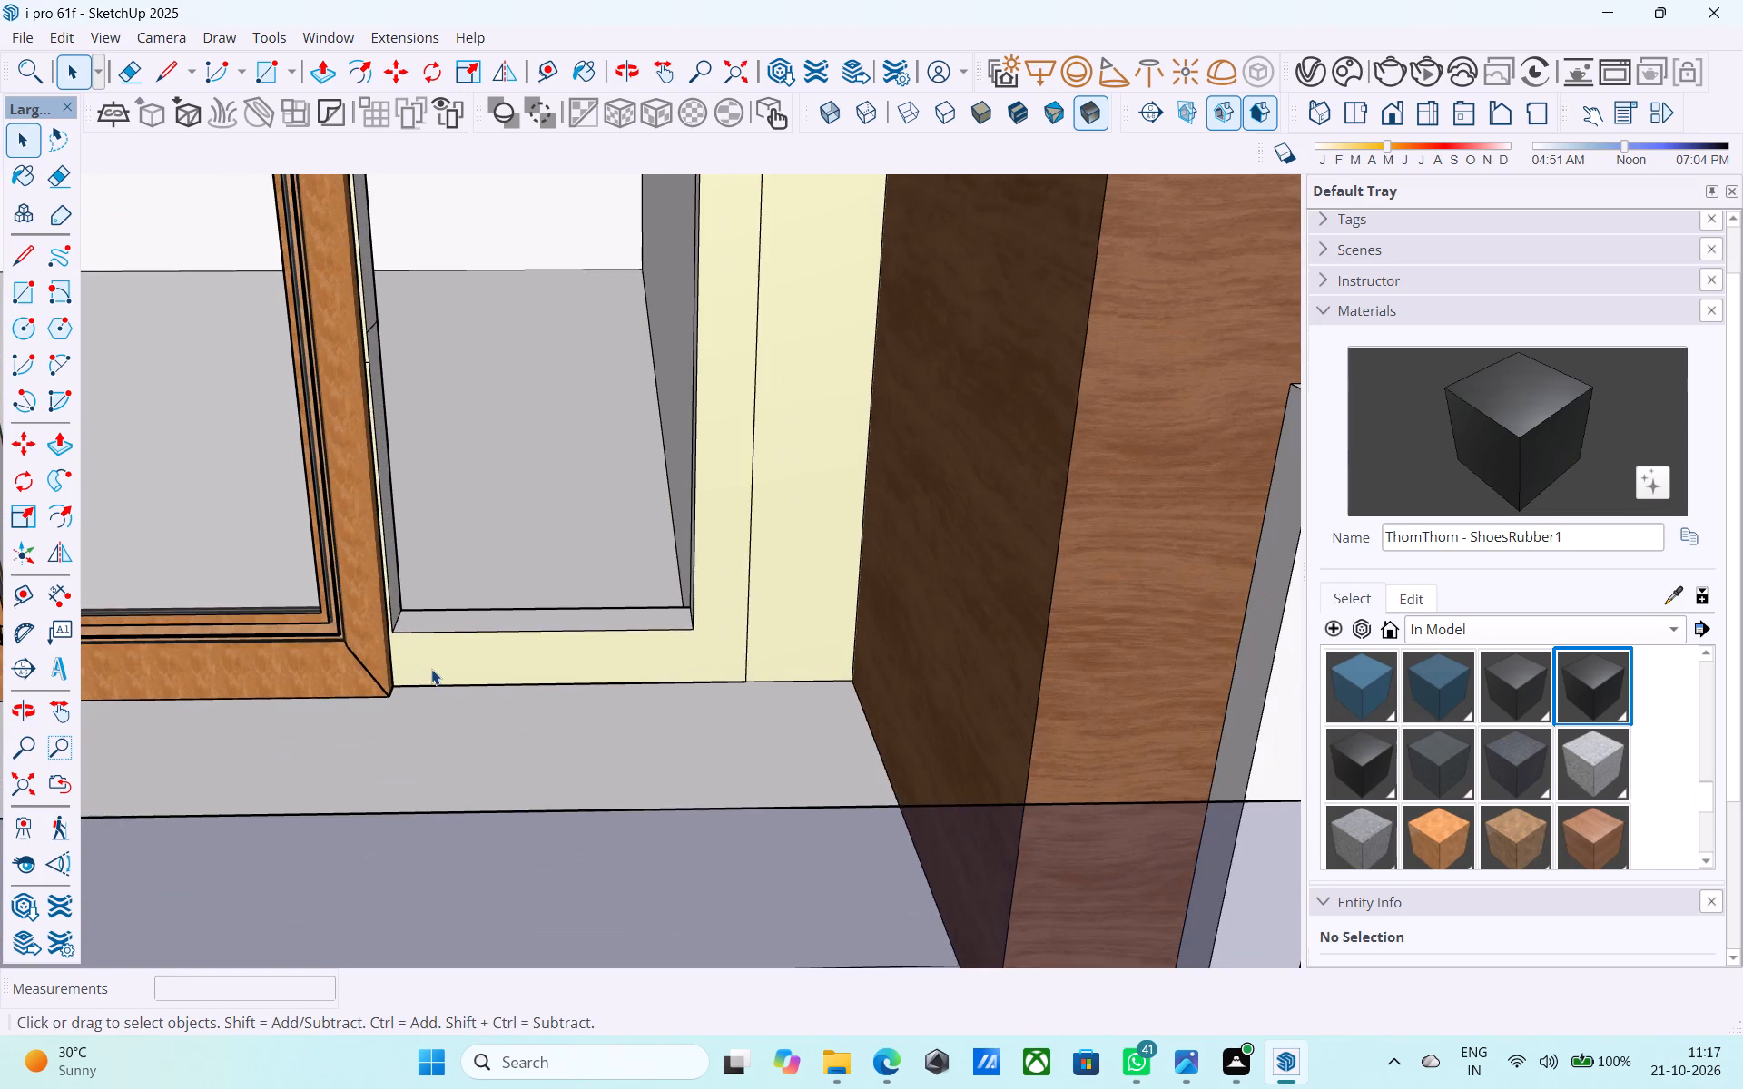
double_click(430, 666)
scroll(422, 661, "up", 4)
key("l")
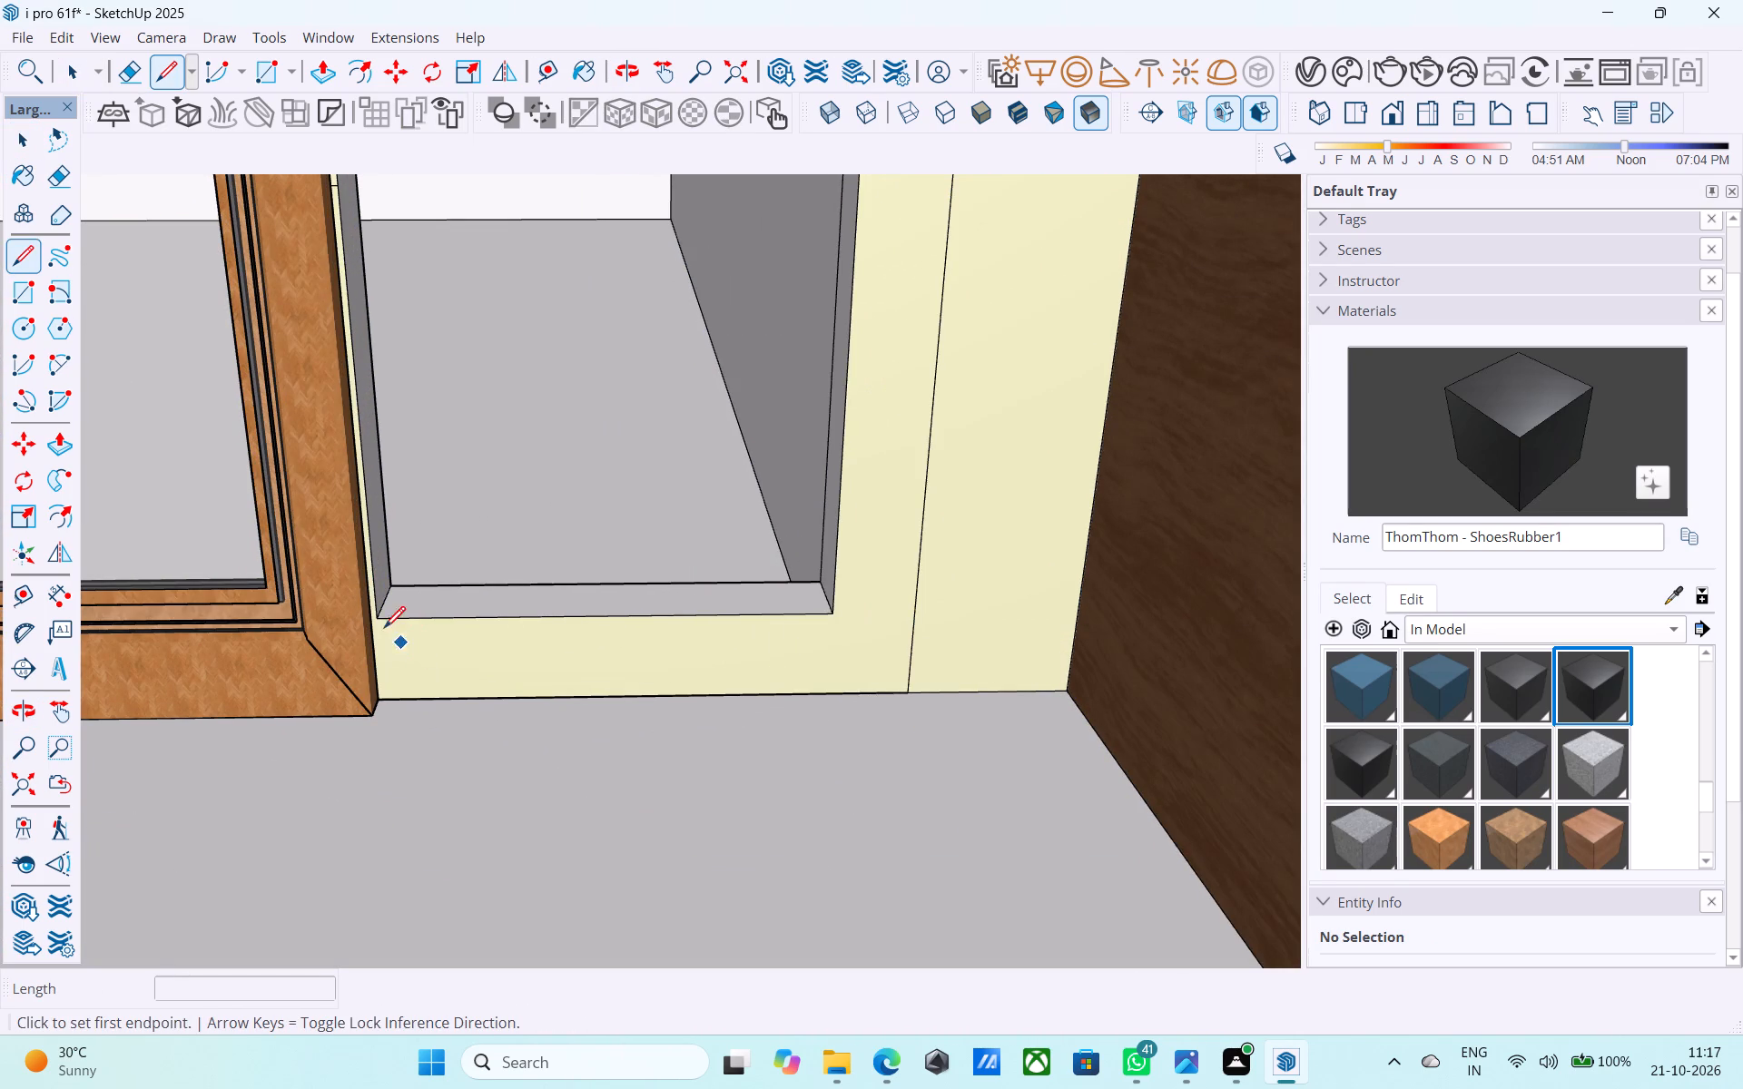
left_click(375, 623)
left_click(389, 701)
scroll(389, 701, "down", 7)
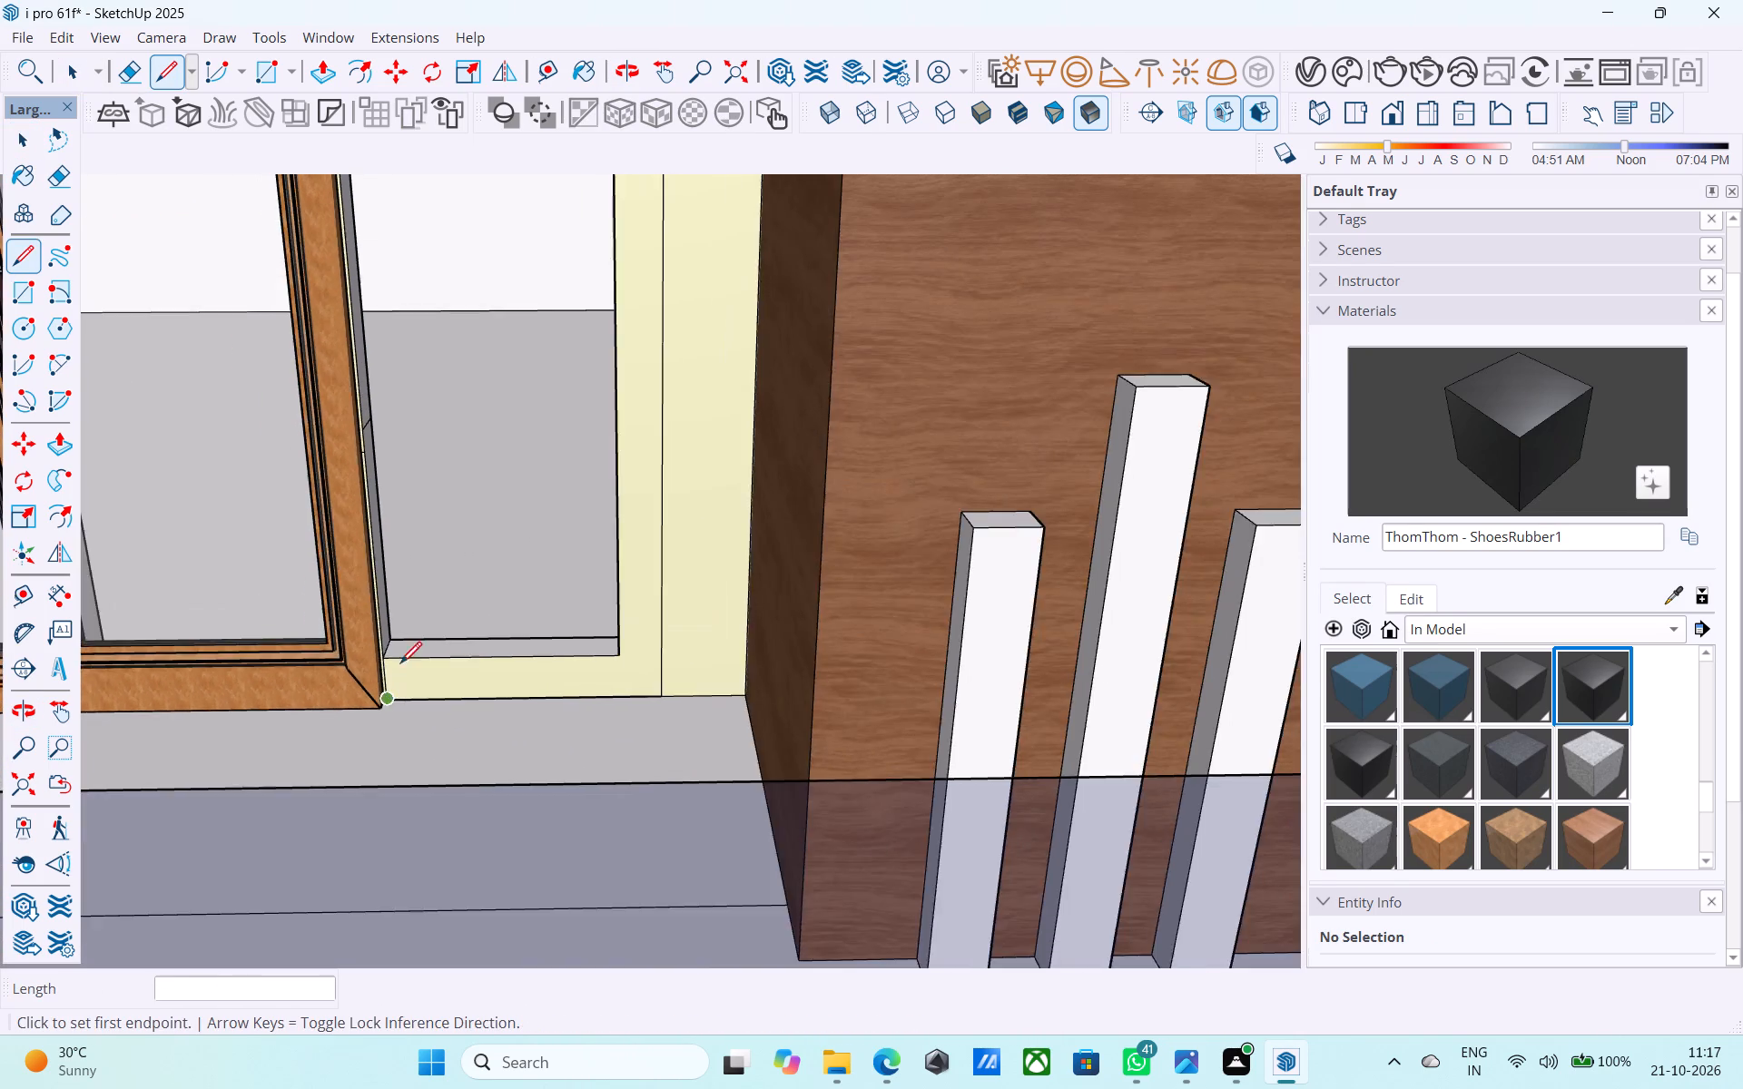
Draw a short vertical line from the lower narrow opening's top corner beside the window frame up to the border's top edge.
scroll(383, 483, "up", 1)
middle_click_drag(378, 460, 433, 356)
scroll(430, 368, "down", 4)
middle_click_drag(396, 674, 429, 439, "shift")
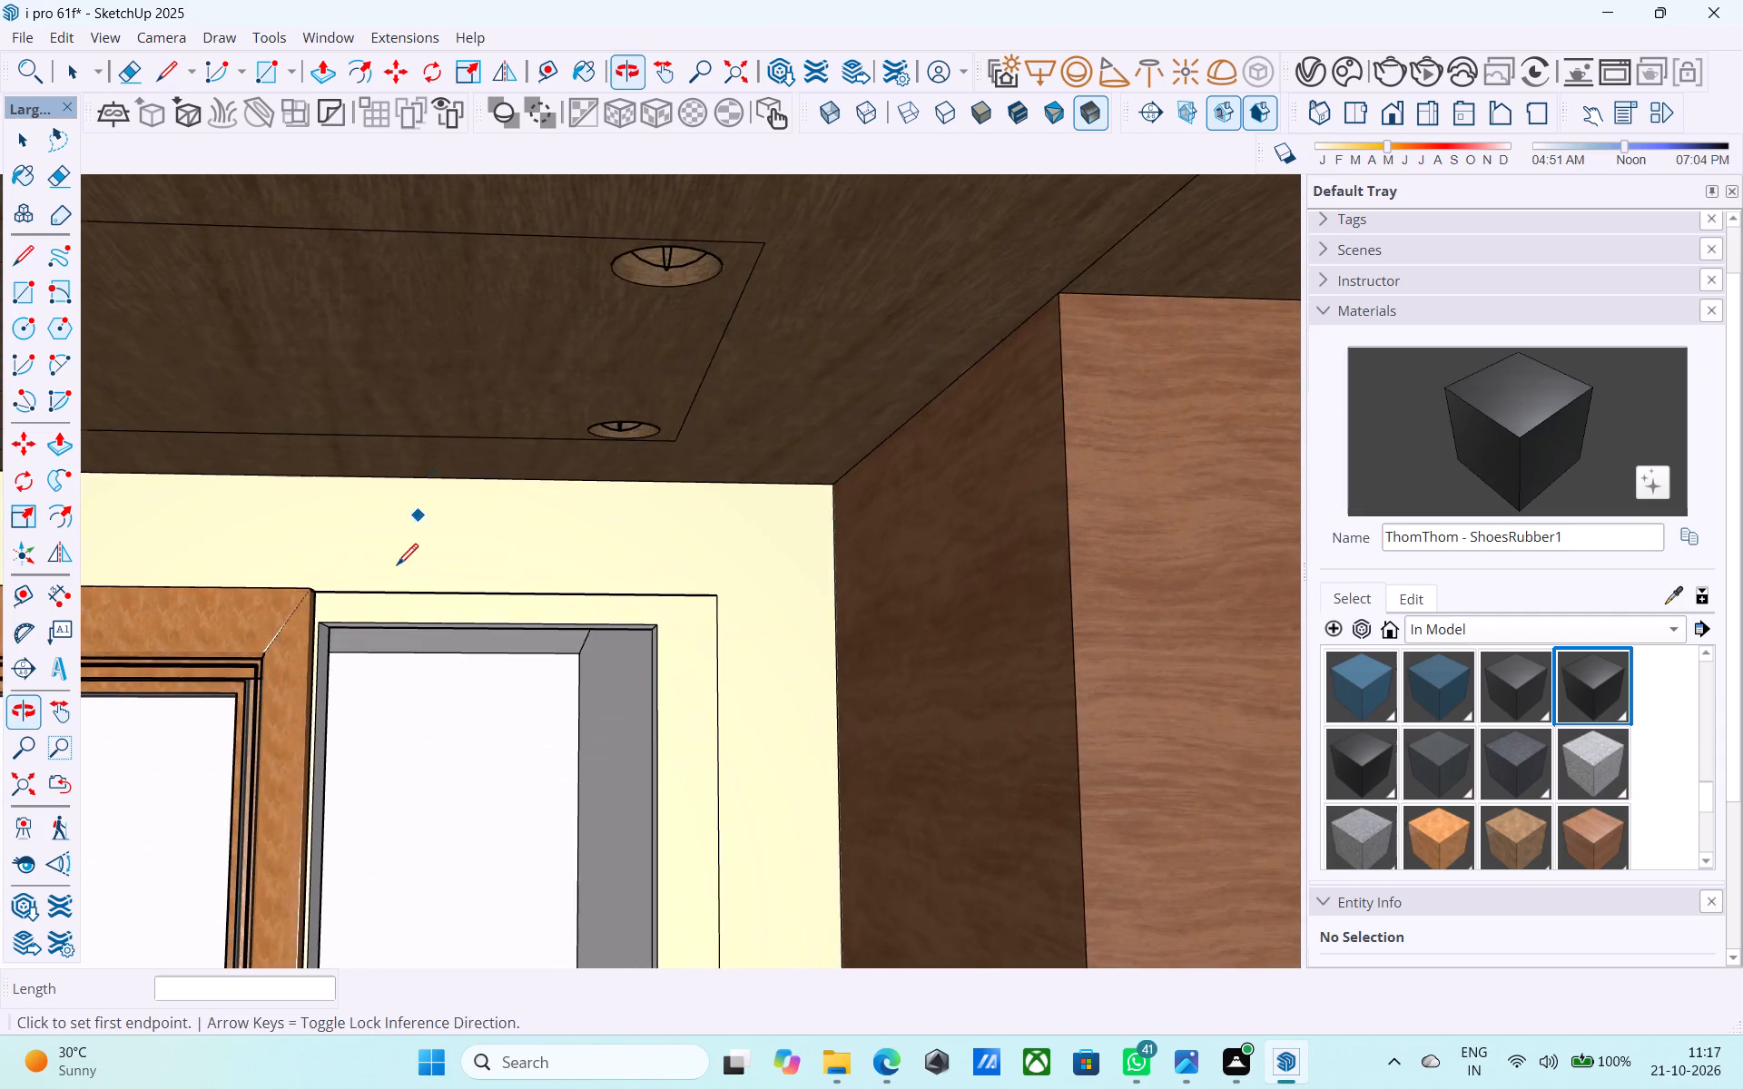
scroll(397, 567, "up", 7)
scroll(399, 568, "down", 1)
middle_click_drag(399, 567, 645, 361)
scroll(613, 461, "up", 5)
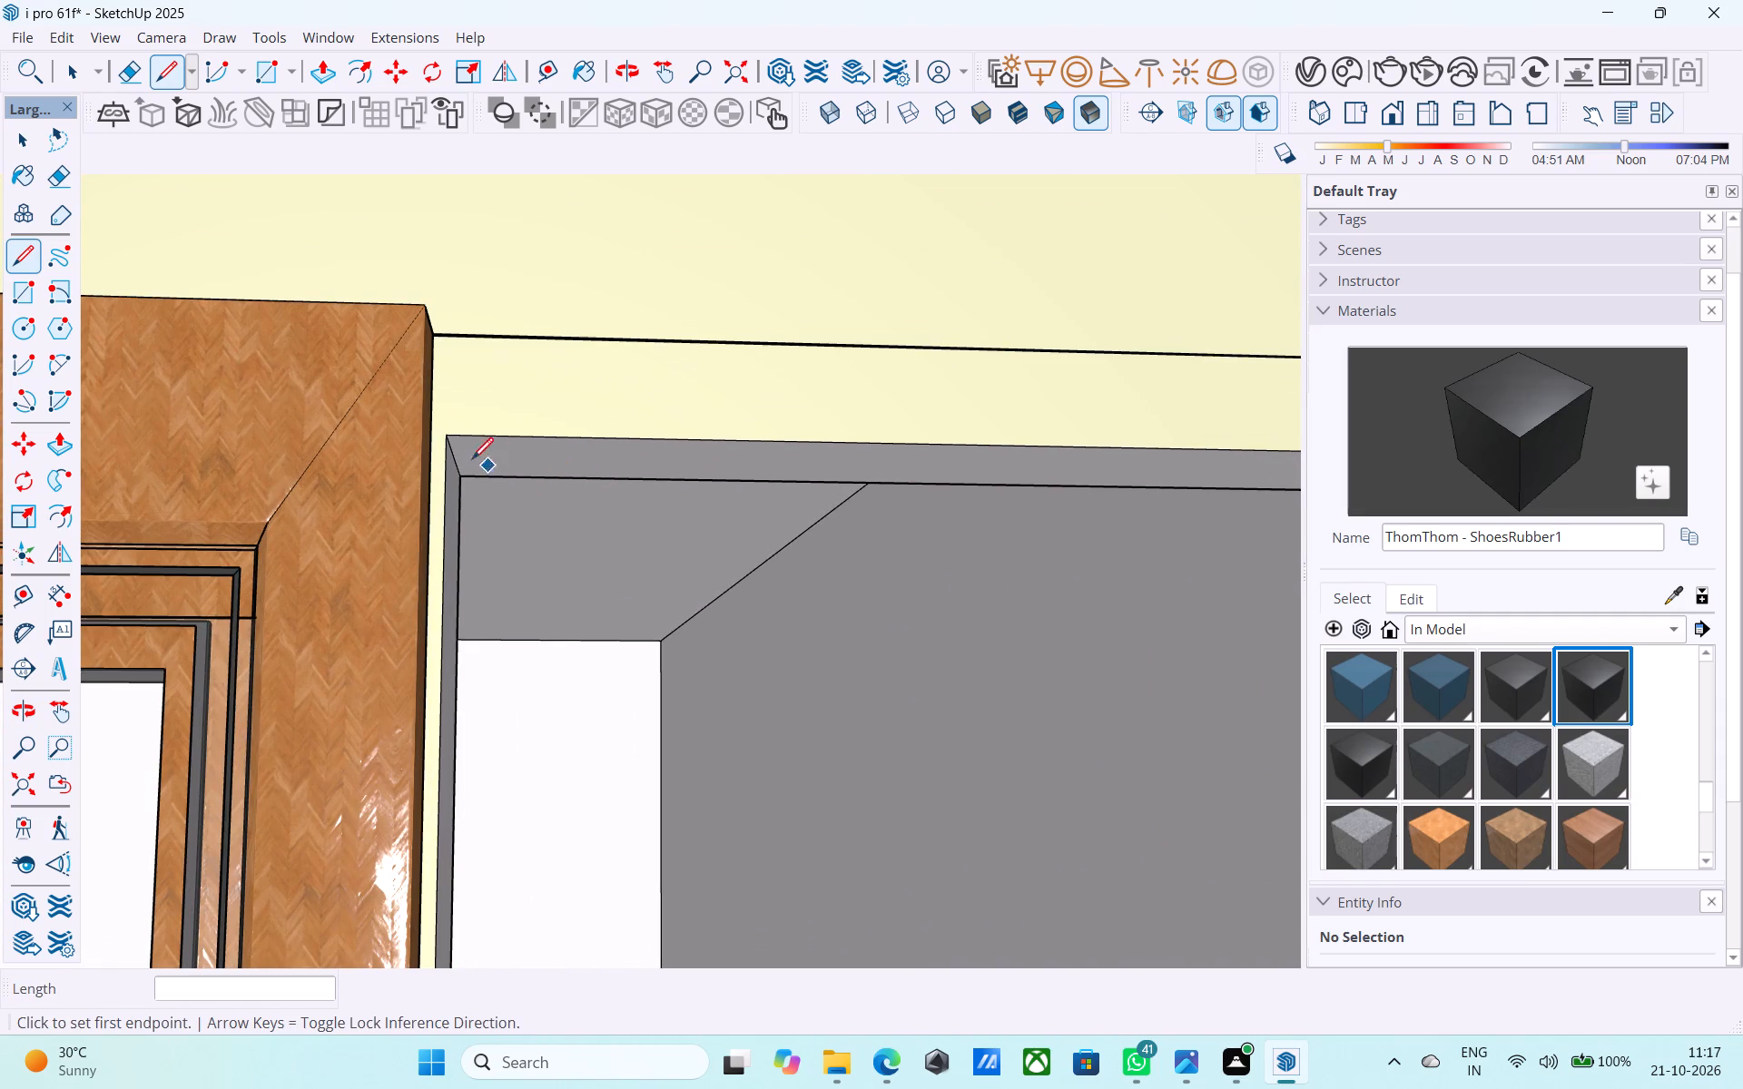
left_click(448, 437)
left_click(449, 329)
scroll(449, 329, "down", 6)
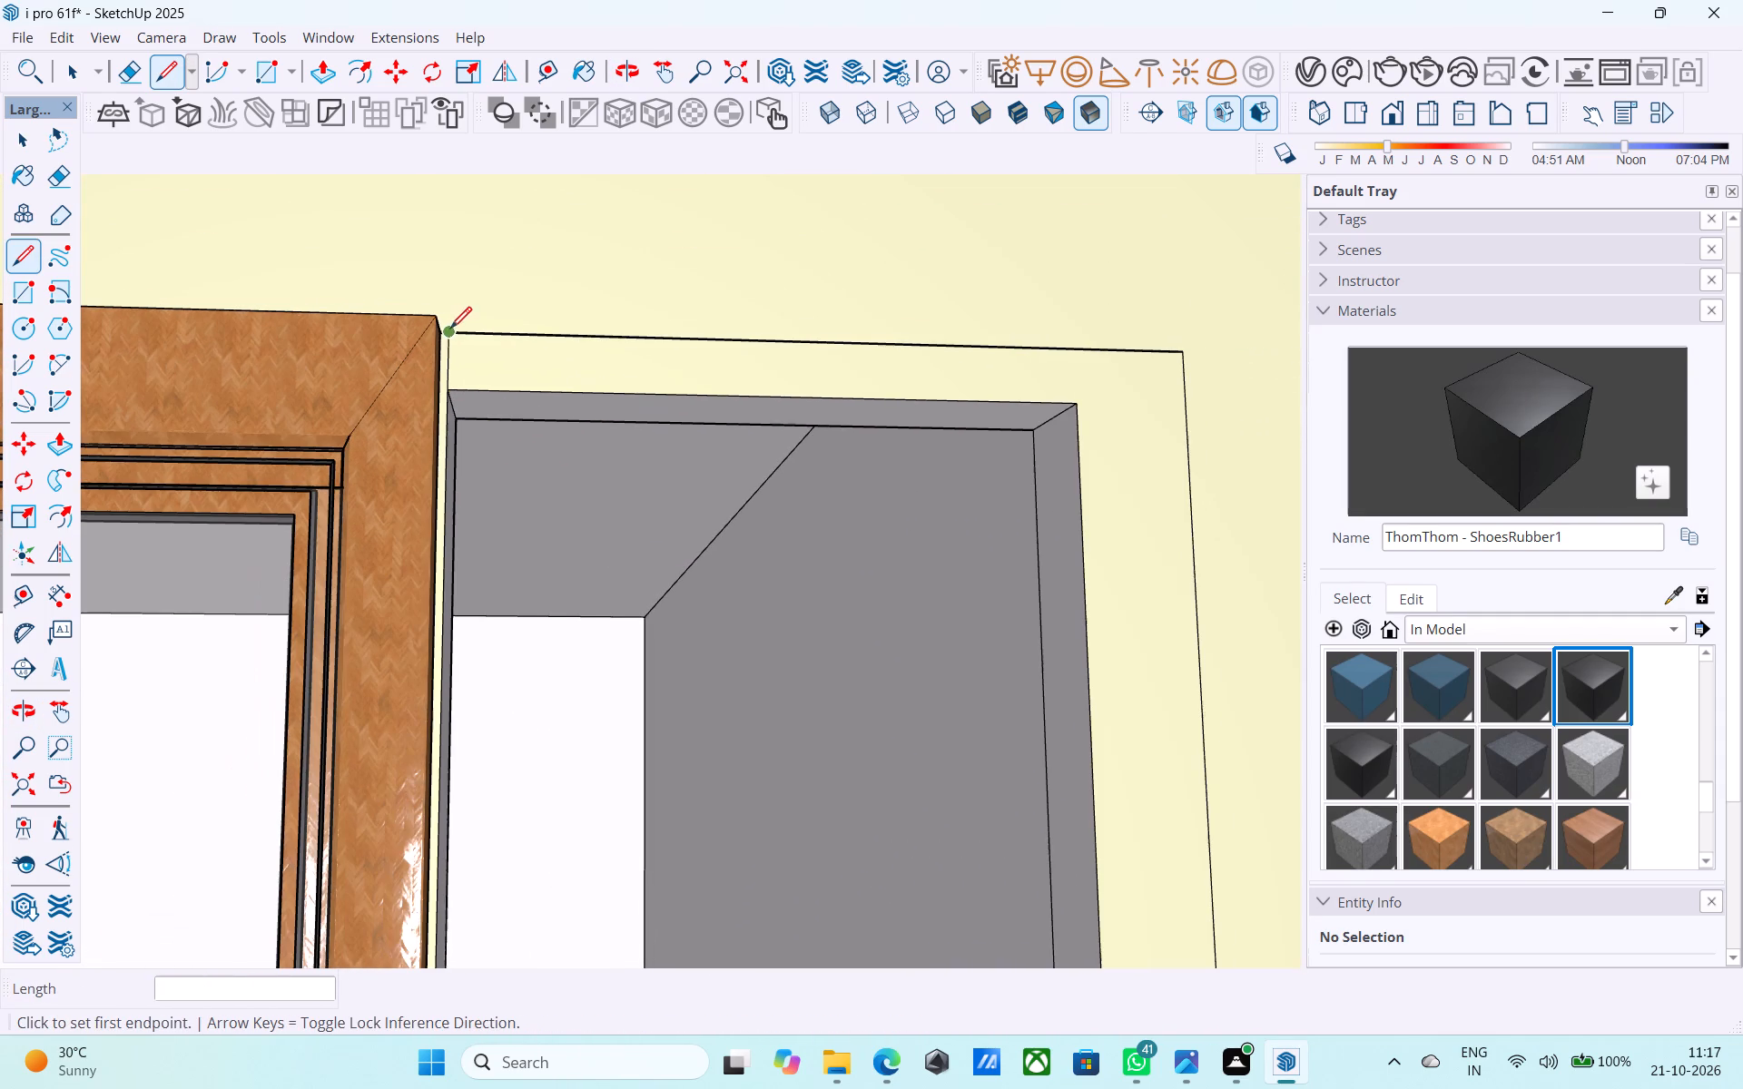
Paint the border face around the lower narrow opening with ThomThom - ShoesRubber1.
key("space")
left_click(516, 346)
scroll(517, 346, "down", 10)
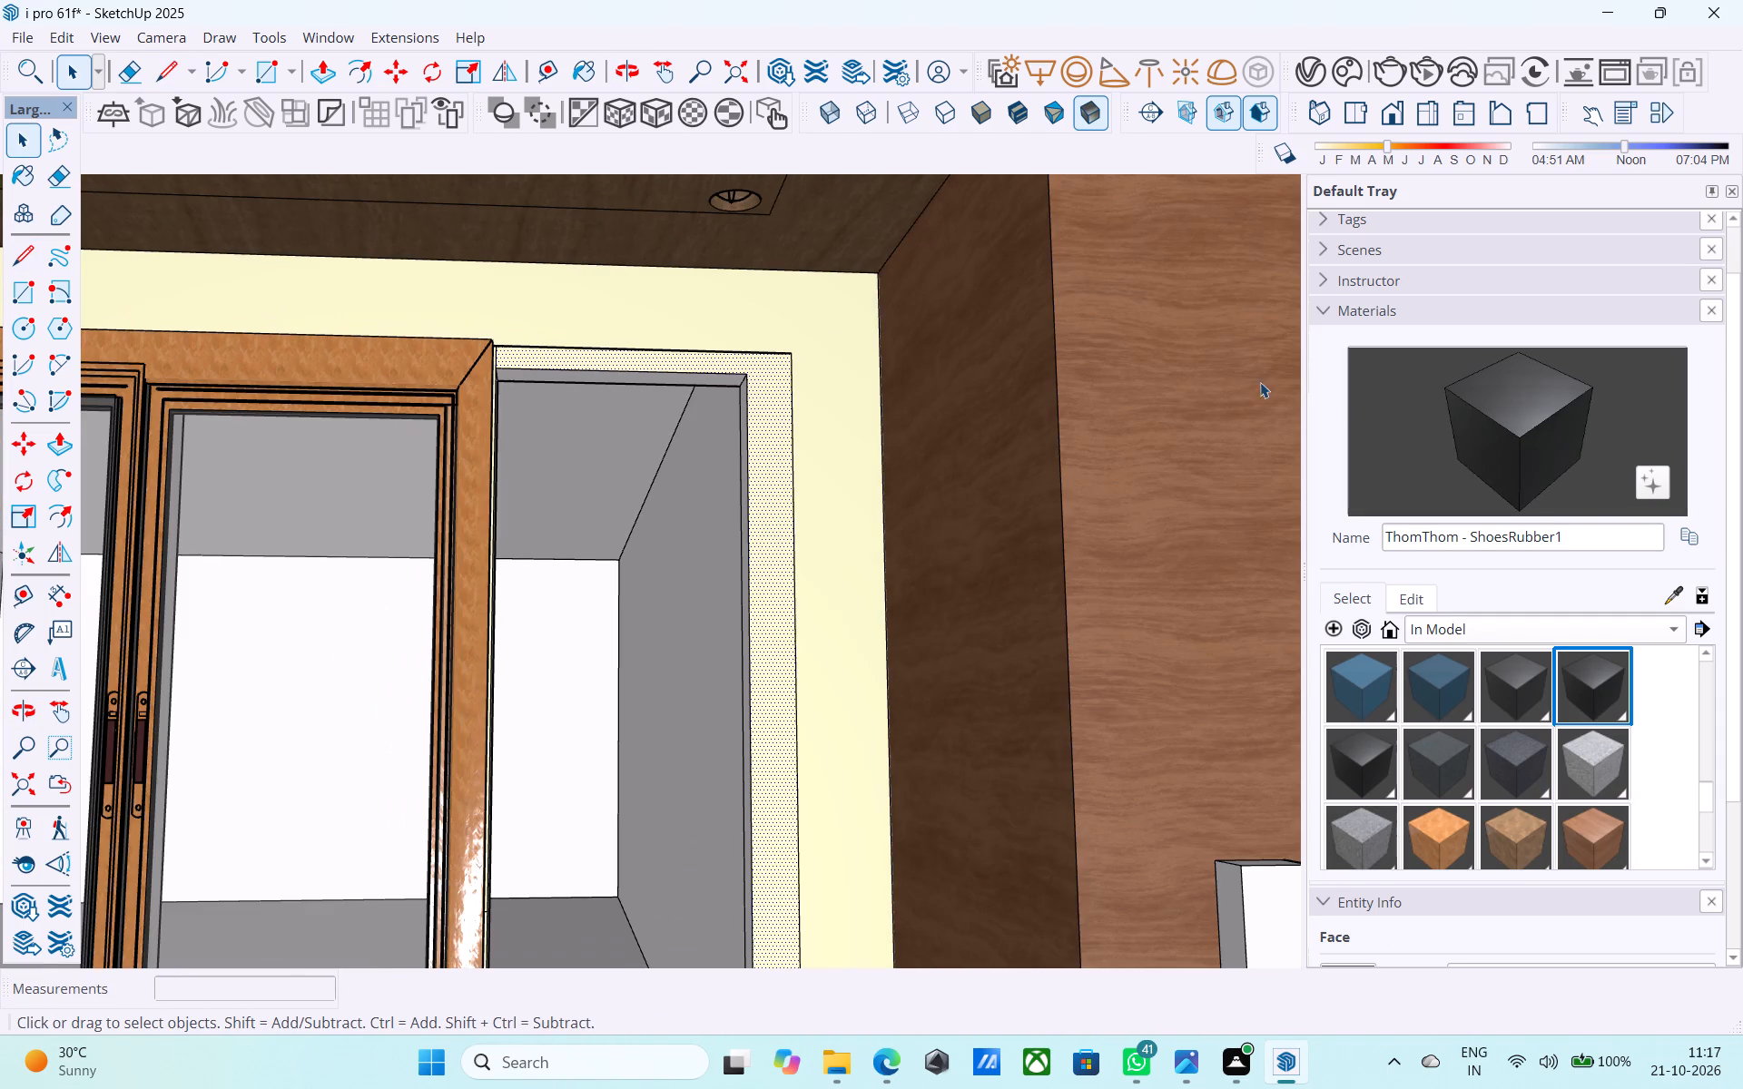
left_click(1520, 417)
left_click(760, 430)
scroll(758, 420, "down", 11)
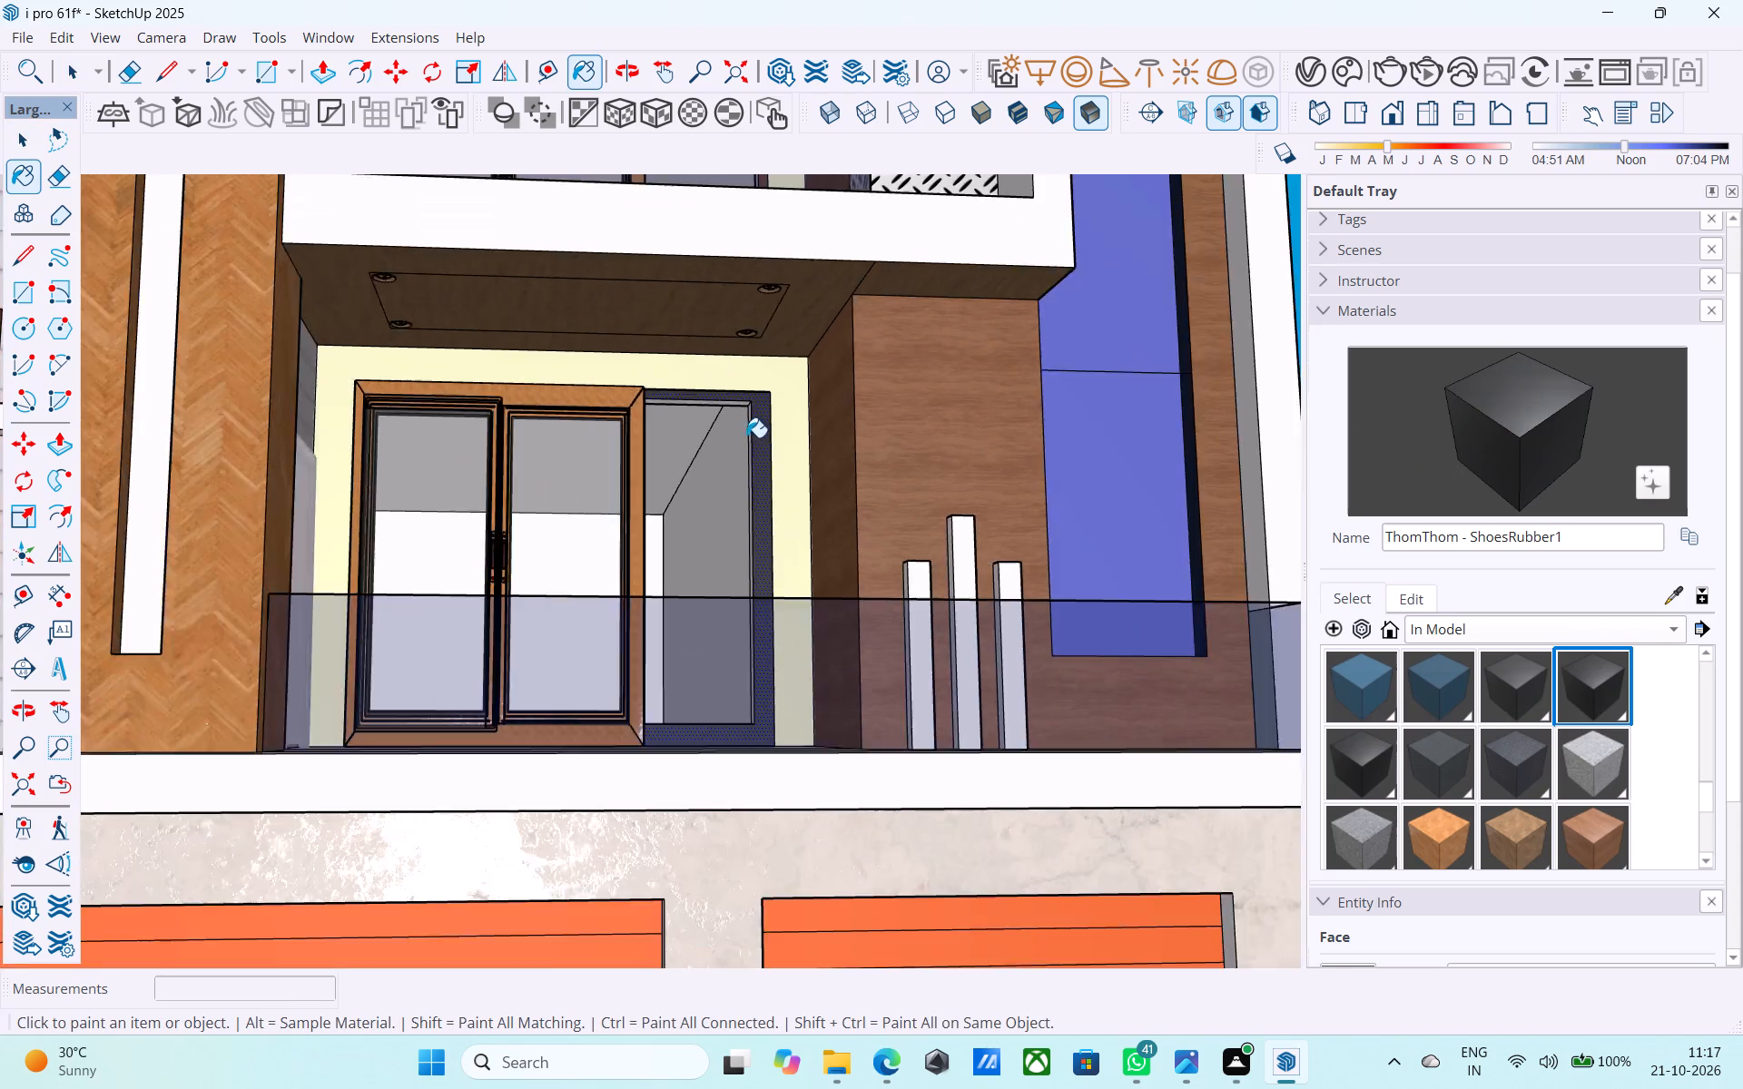
Draw an 8' 3" by 2' 9" rectangle closing the lower narrow opening at the inner edge of its reveal.
middle_click_drag(737, 441, 522, 496)
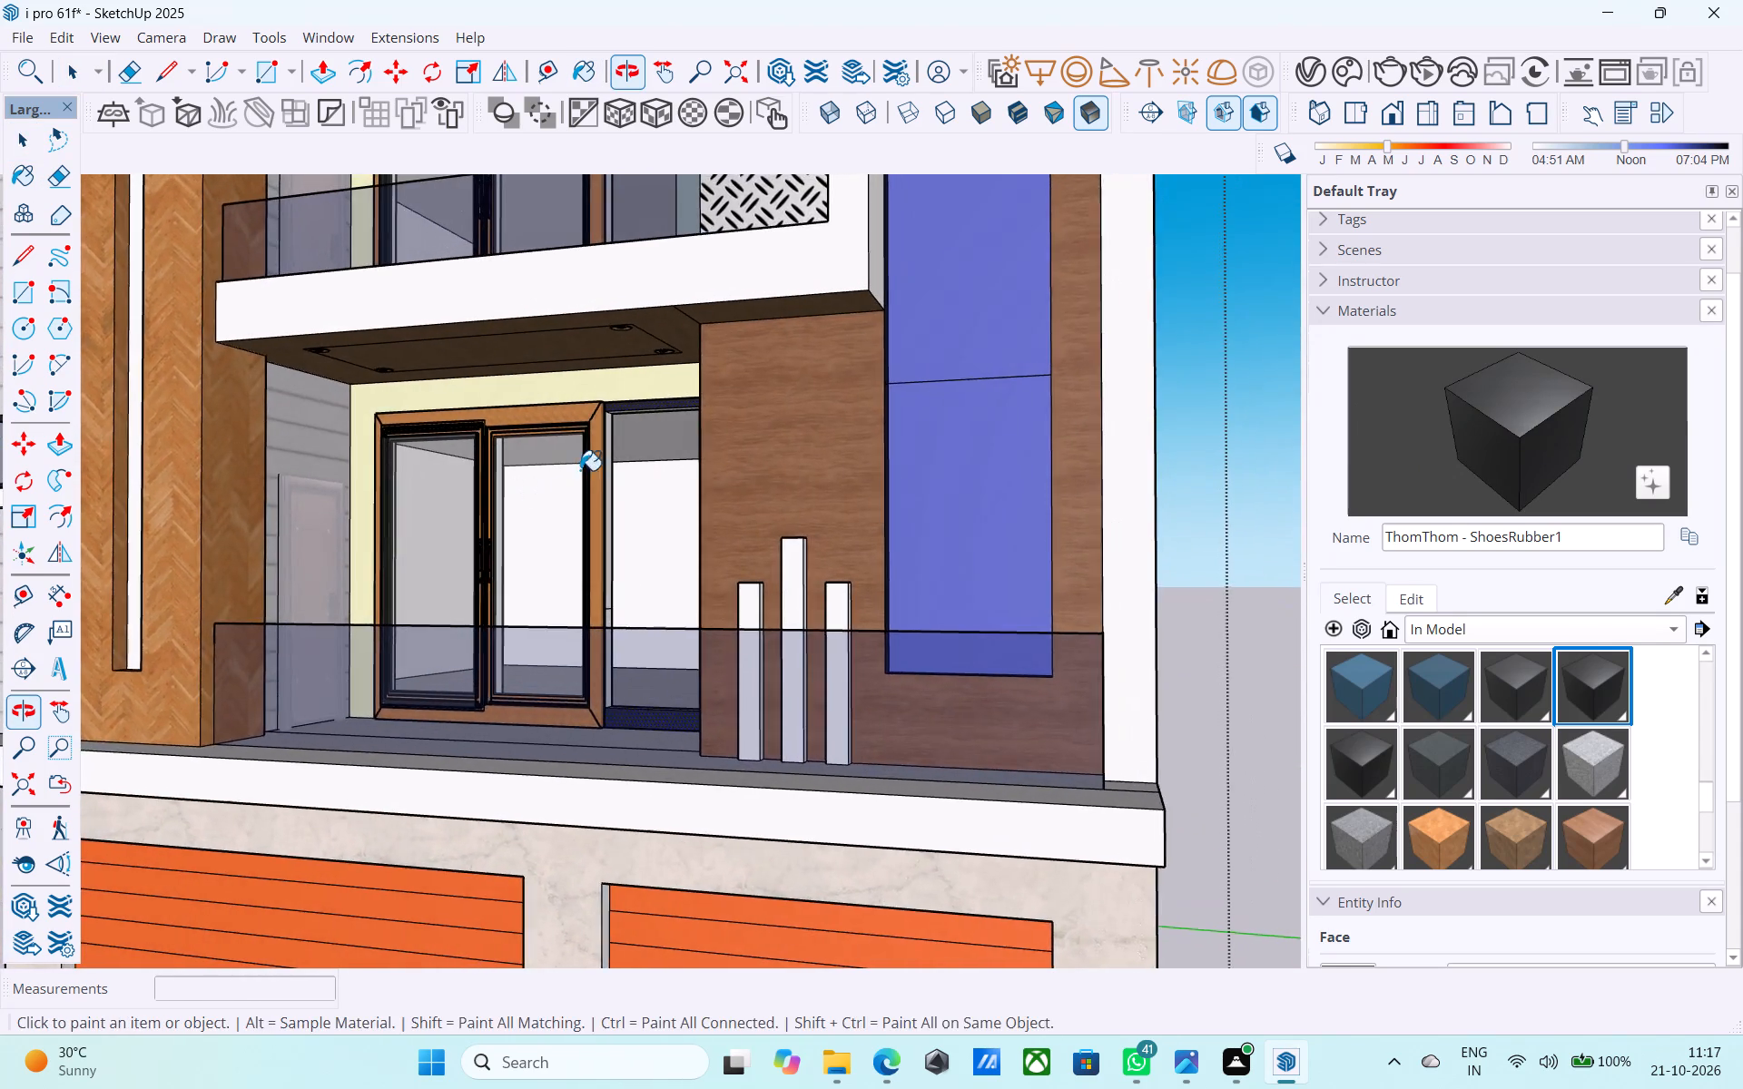
scroll(586, 457, "up", 3)
key("space")
scroll(605, 437, "up", 3)
key("r")
scroll(616, 423, "up", 4)
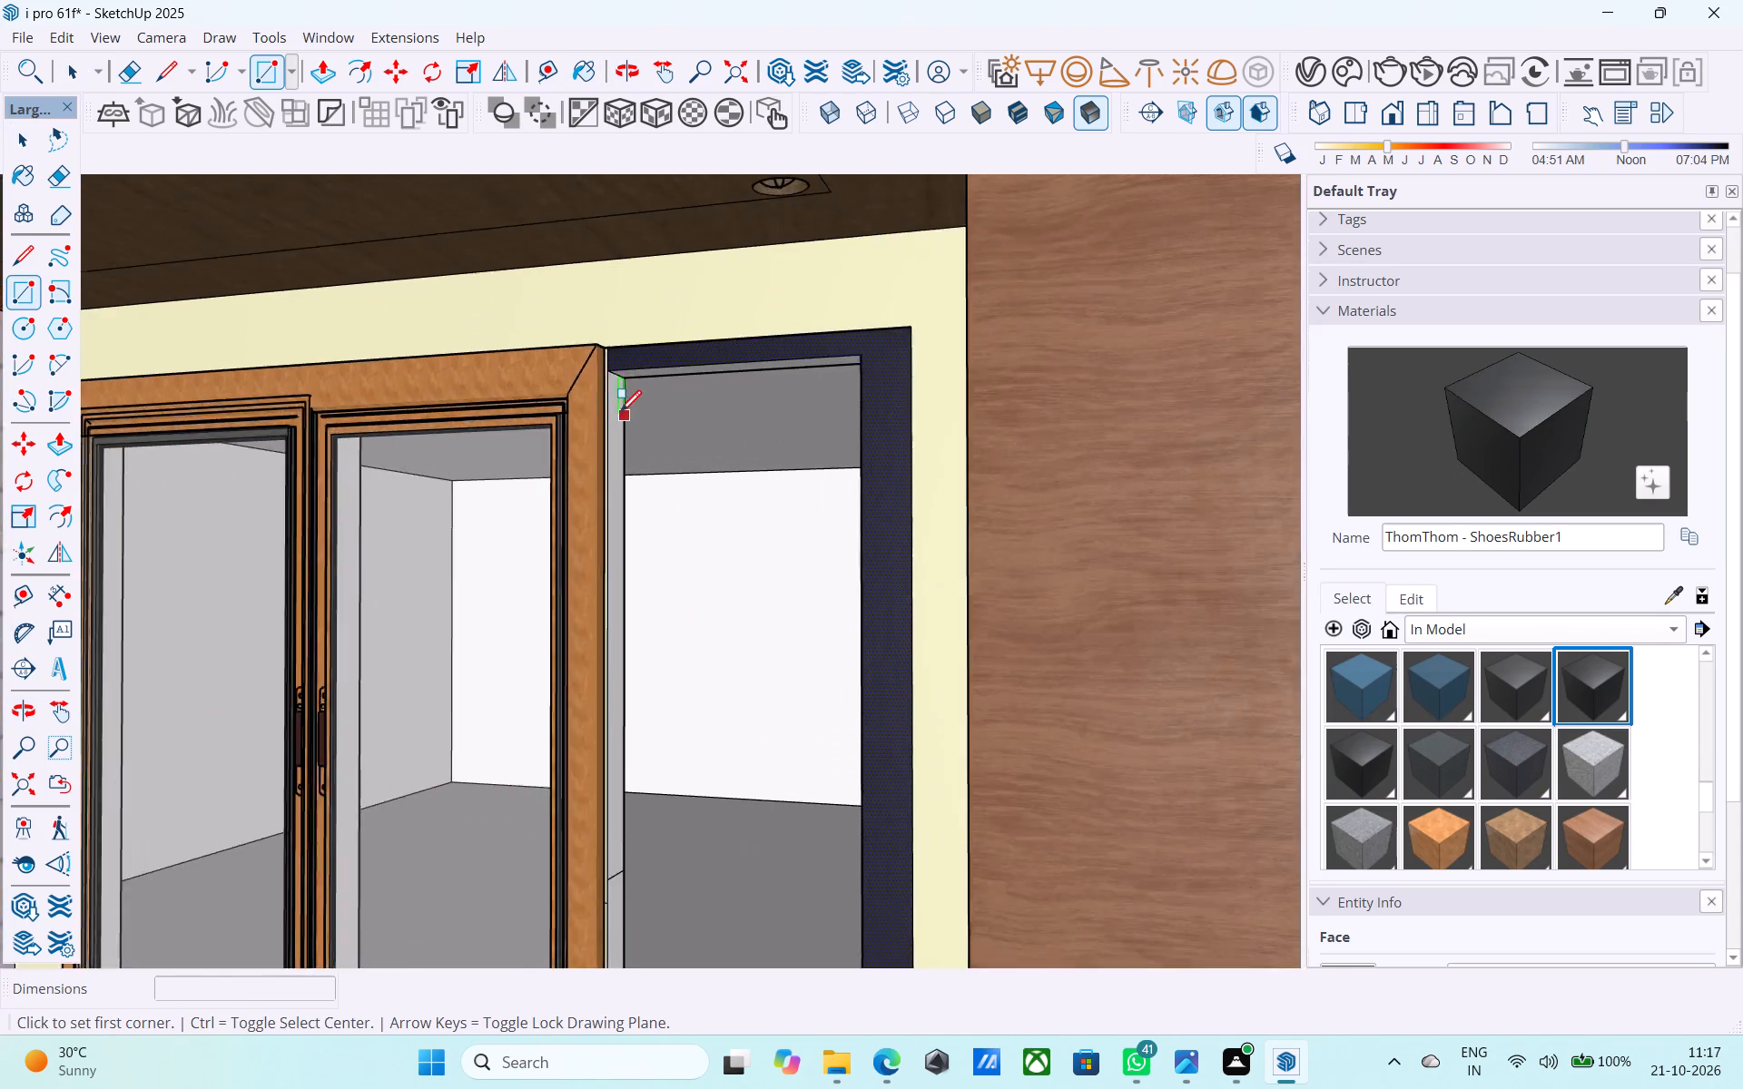
scroll(620, 414, "up", 8)
left_click(607, 284)
scroll(610, 284, "down", 4)
scroll(610, 284, "up", 1)
scroll(610, 284, "down", 6)
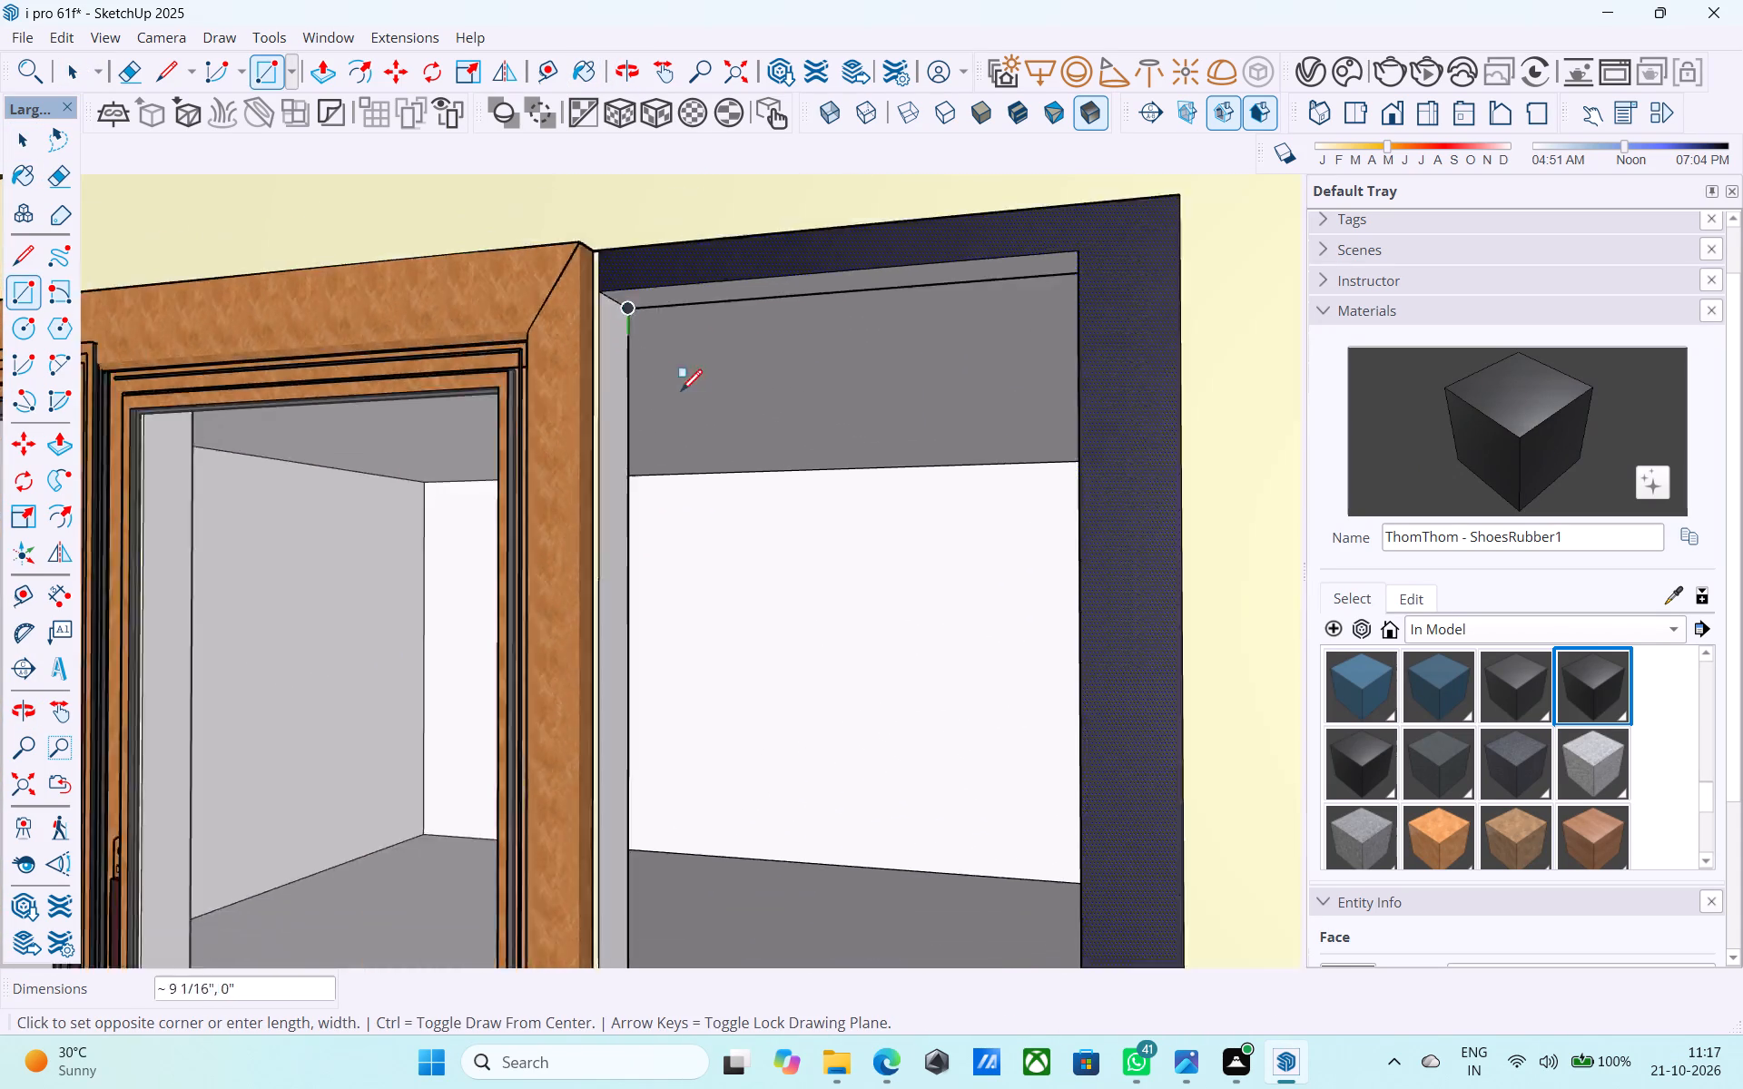
scroll(681, 393, "down", 5)
middle_click_drag(785, 576, 1003, 807)
scroll(921, 839, "up", 5)
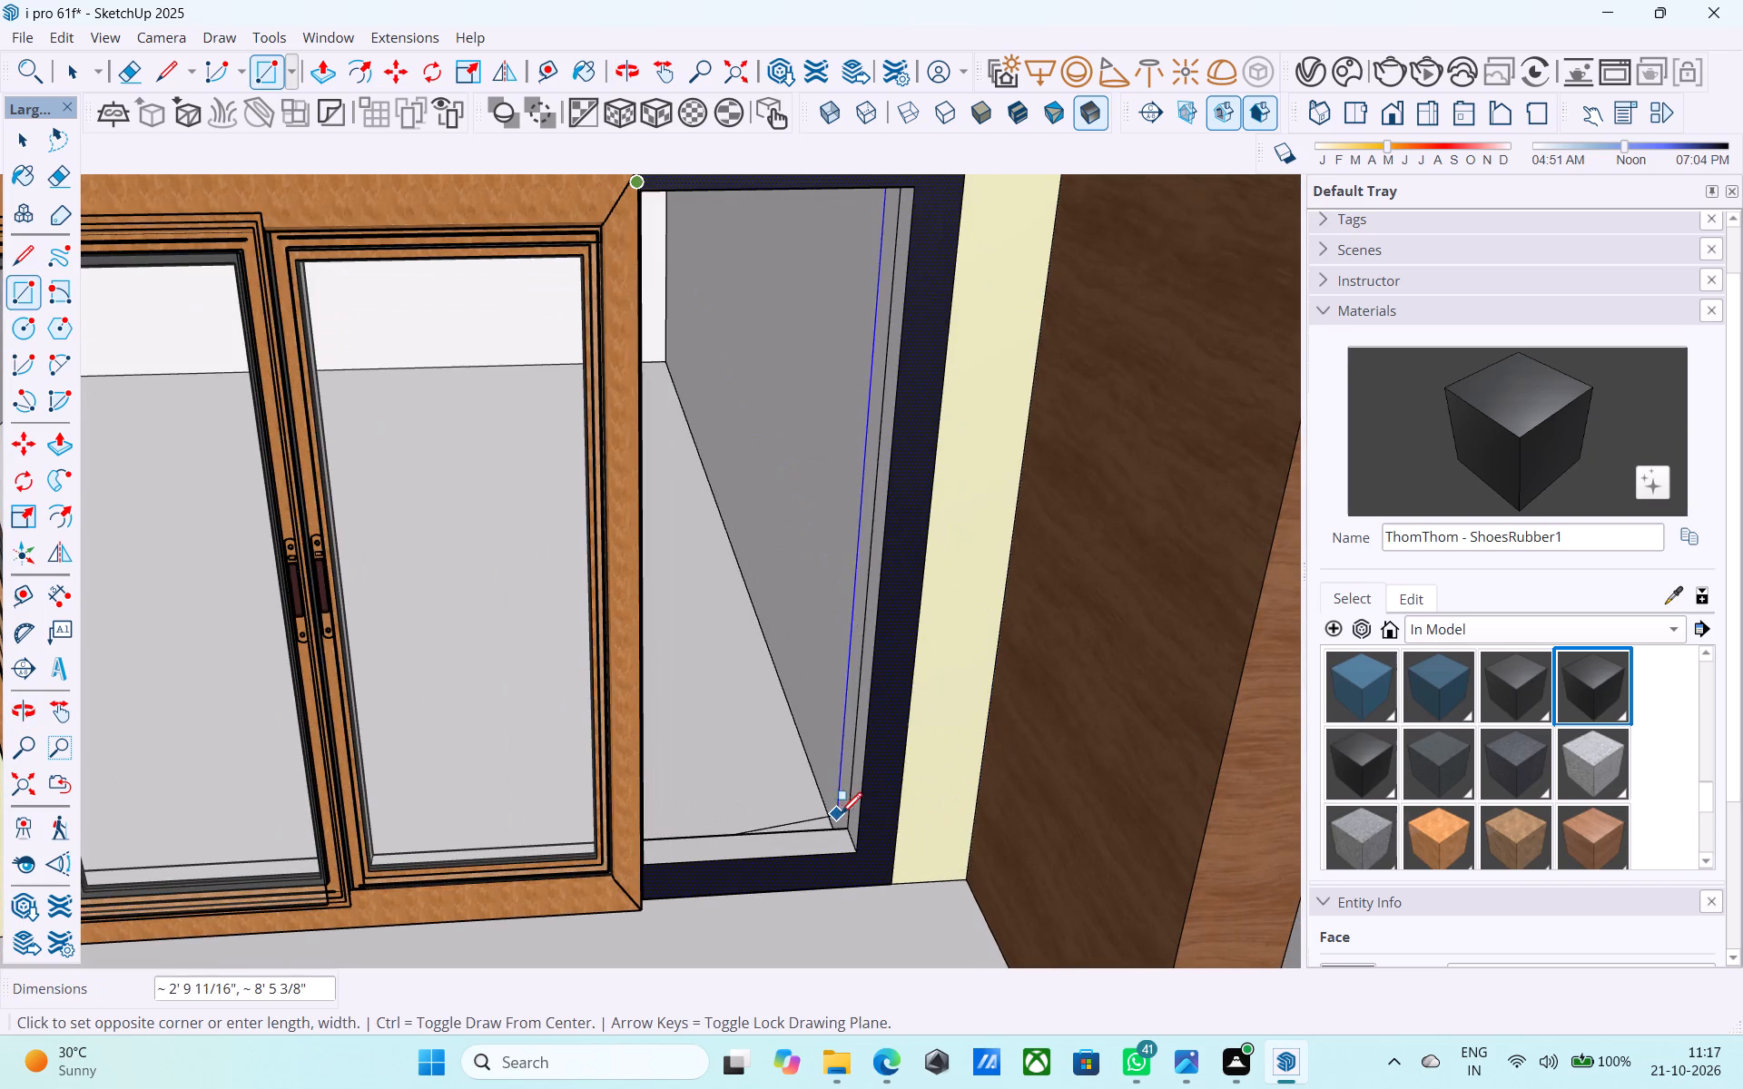
left_click(845, 824)
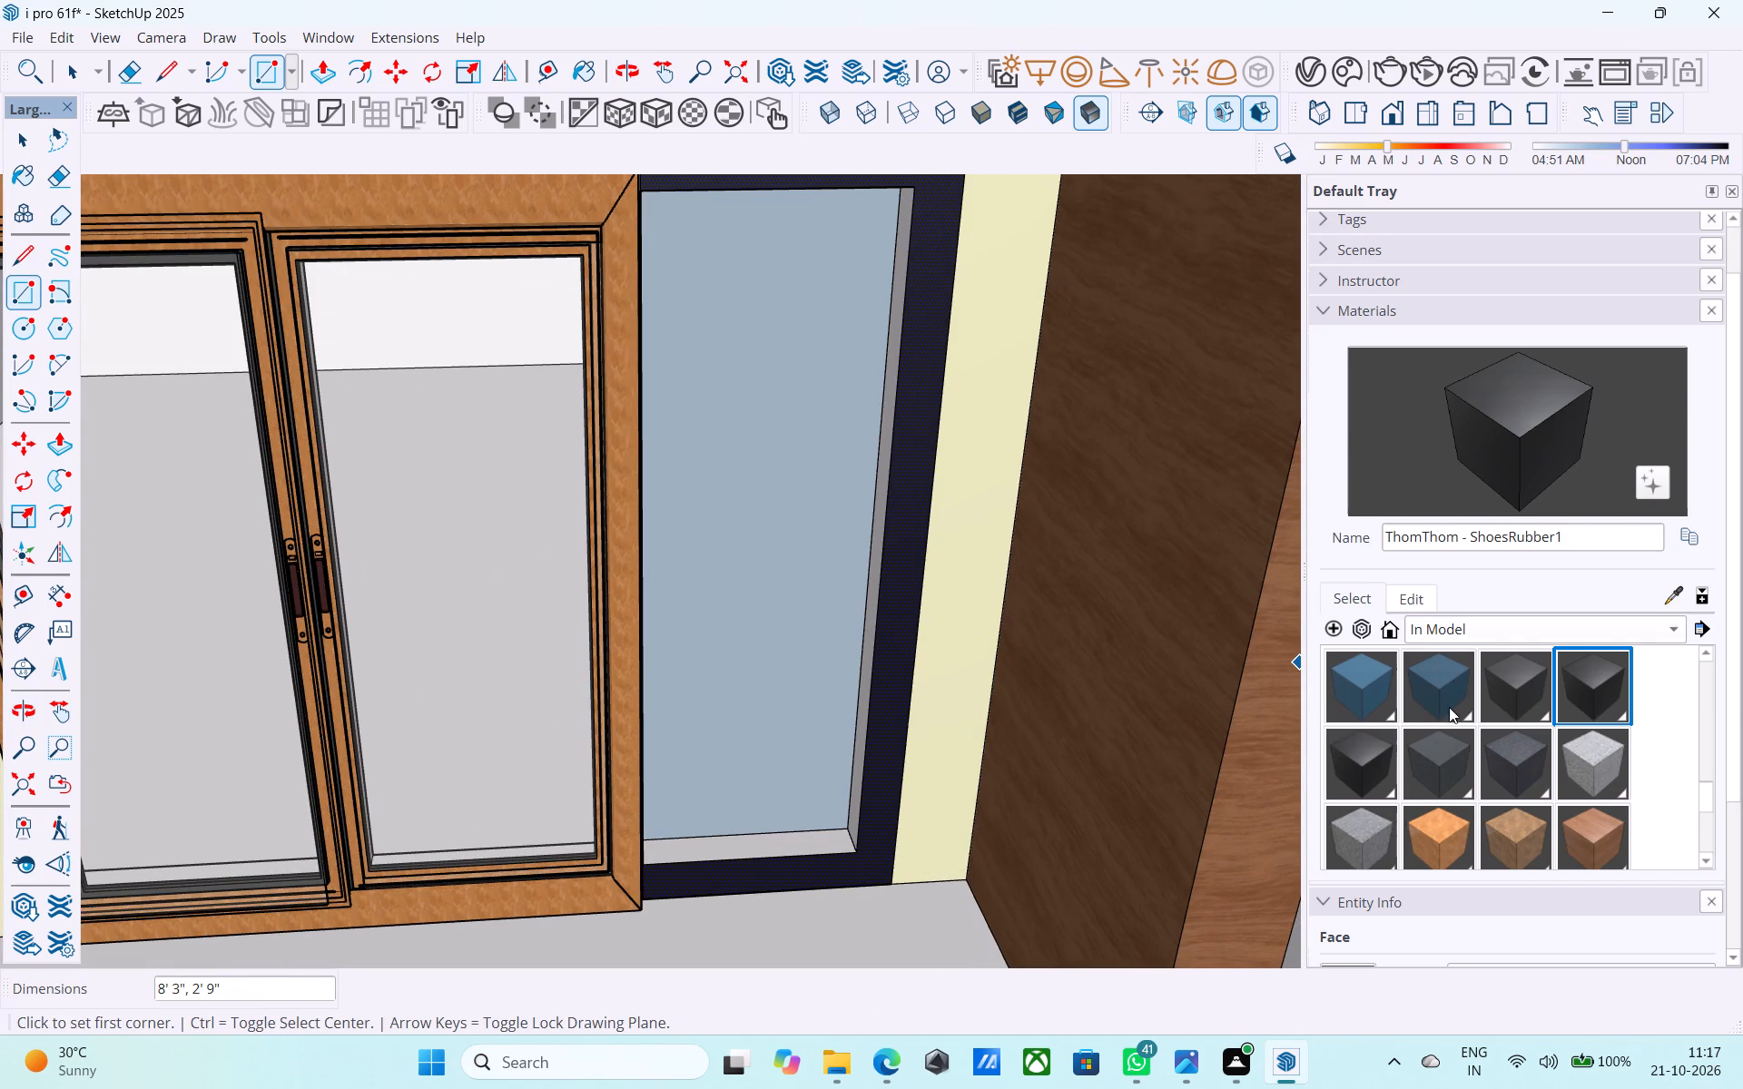
Paint the new panel in the lower narrow opening with I03_Bluebell_Mist.
scroll(1451, 714, "down", 6)
scroll(1451, 721, "up", 14)
scroll(1429, 673, "down", 3)
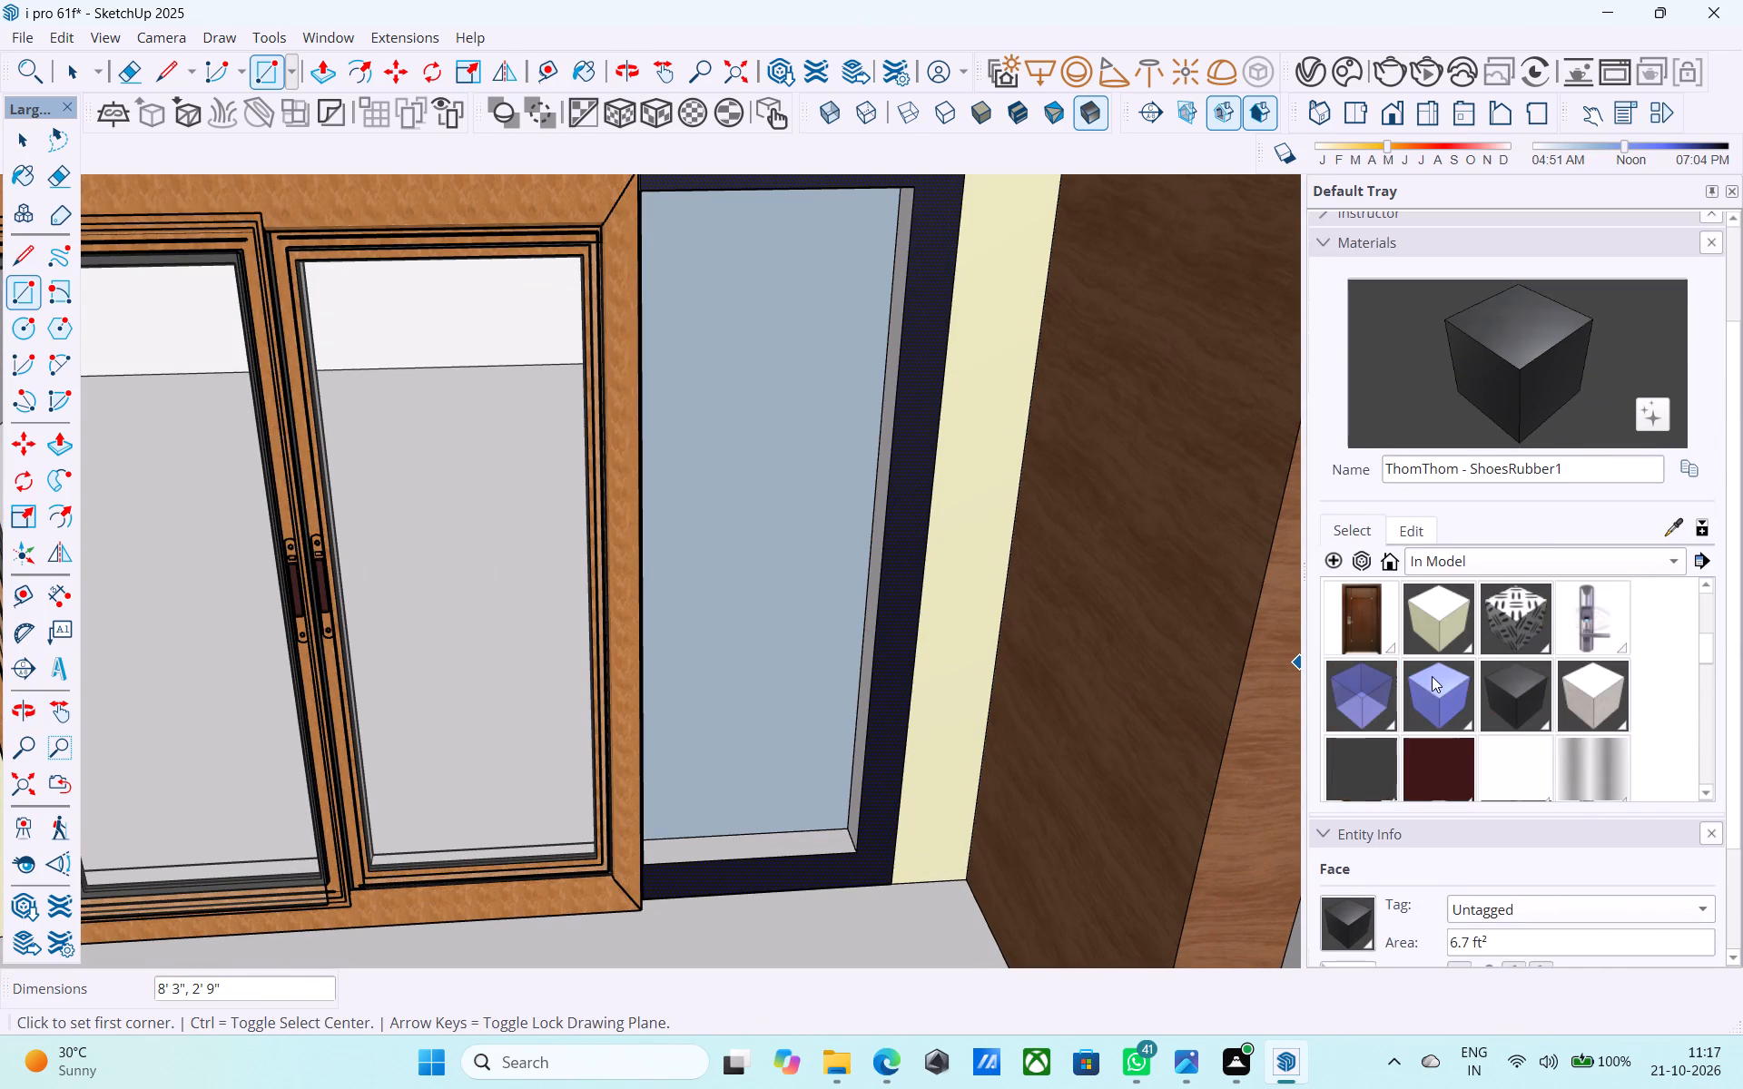
left_click(1432, 676)
left_click(855, 460)
Draw a second 8' 3" by 2' 9" rectangle across the lower narrow opening's outer edge and paint it with Glass_Basic_01.
scroll(855, 460, "down", 1)
middle_click_drag(853, 459, 724, 461, "shift")
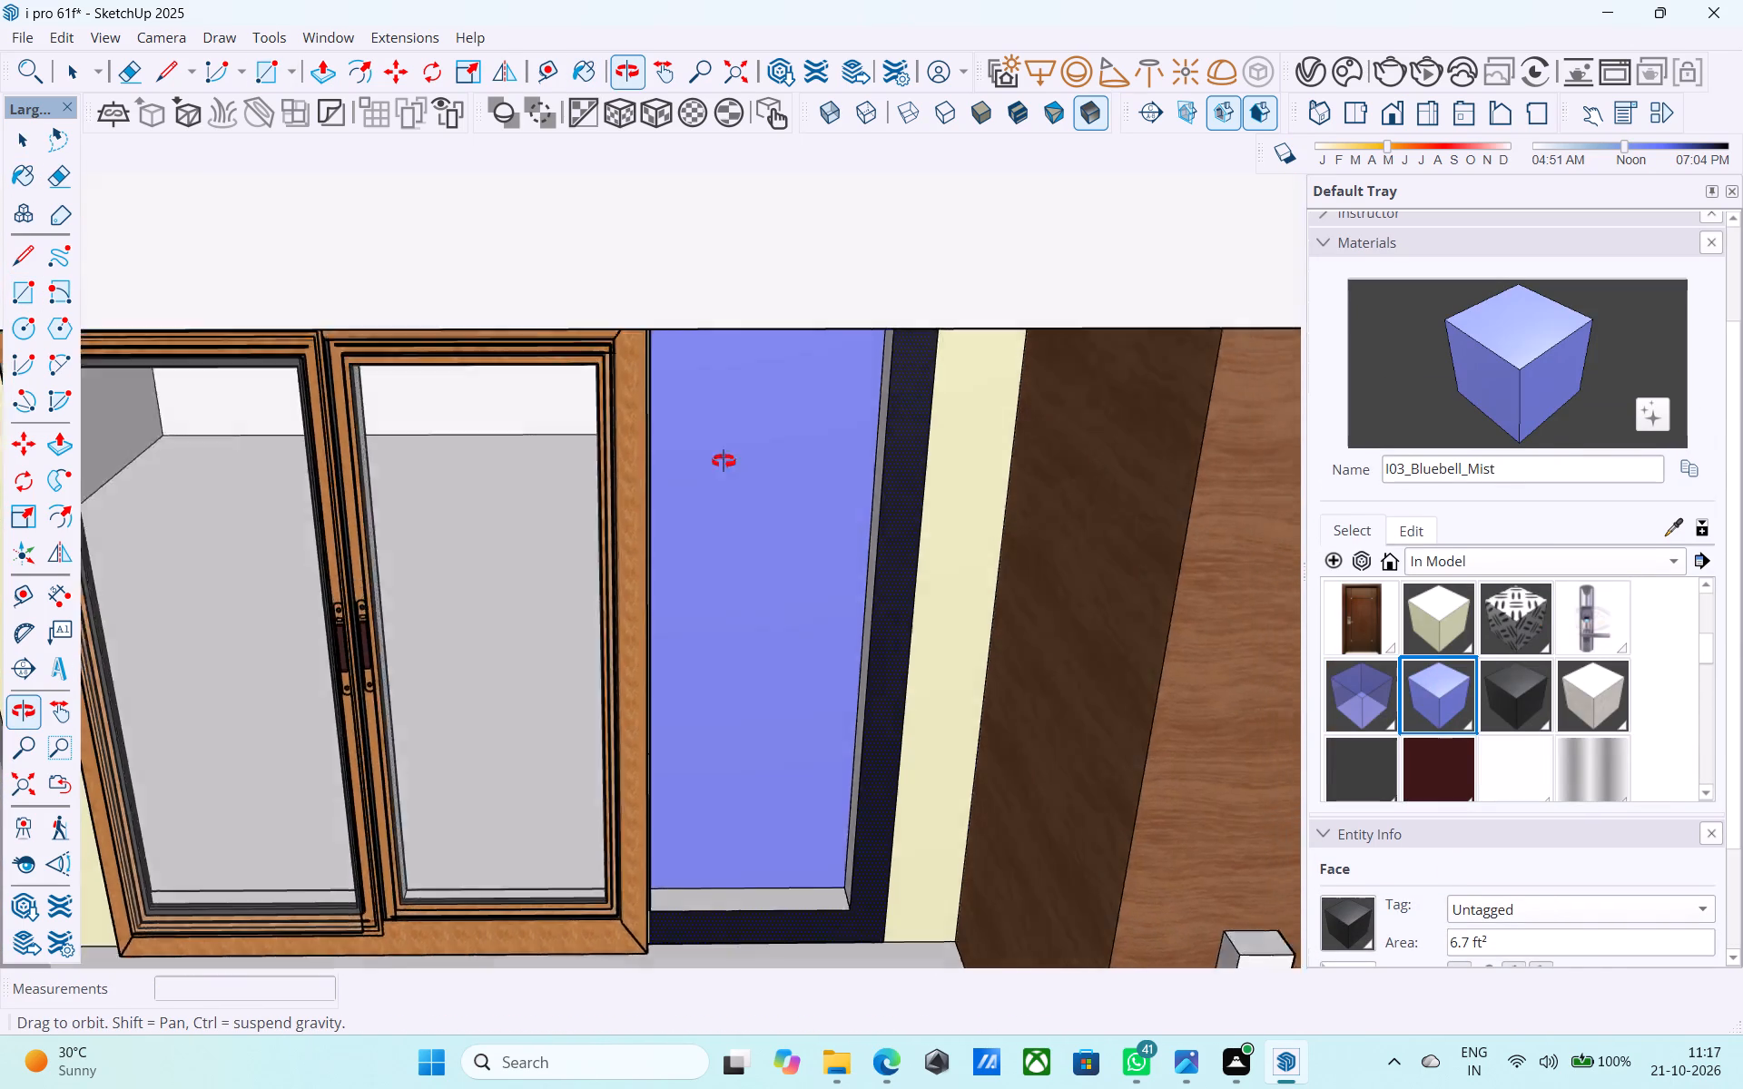
middle_click_drag(724, 461, 671, 381, "shift")
middle_click_drag(659, 341, 655, 327)
scroll(655, 327, "up", 3)
key("r")
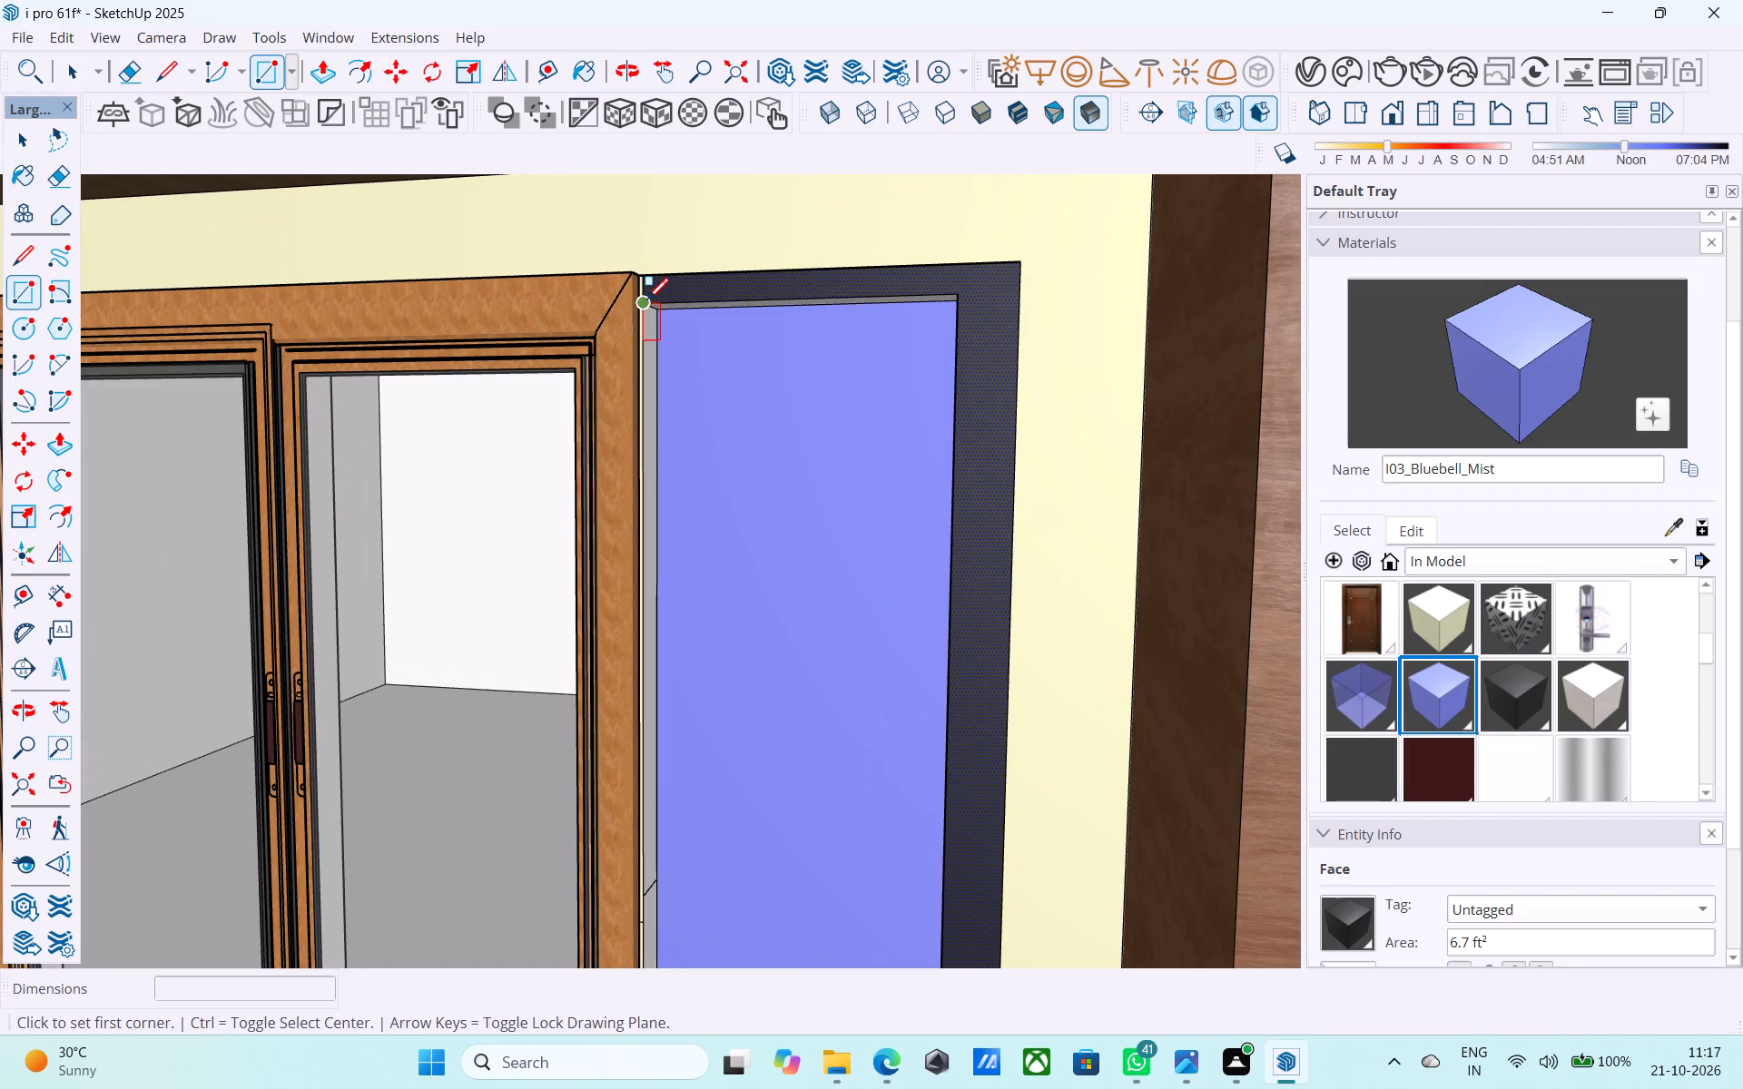
left_click(647, 300)
scroll(653, 312, "down", 8)
middle_click_drag(775, 525, 886, 549)
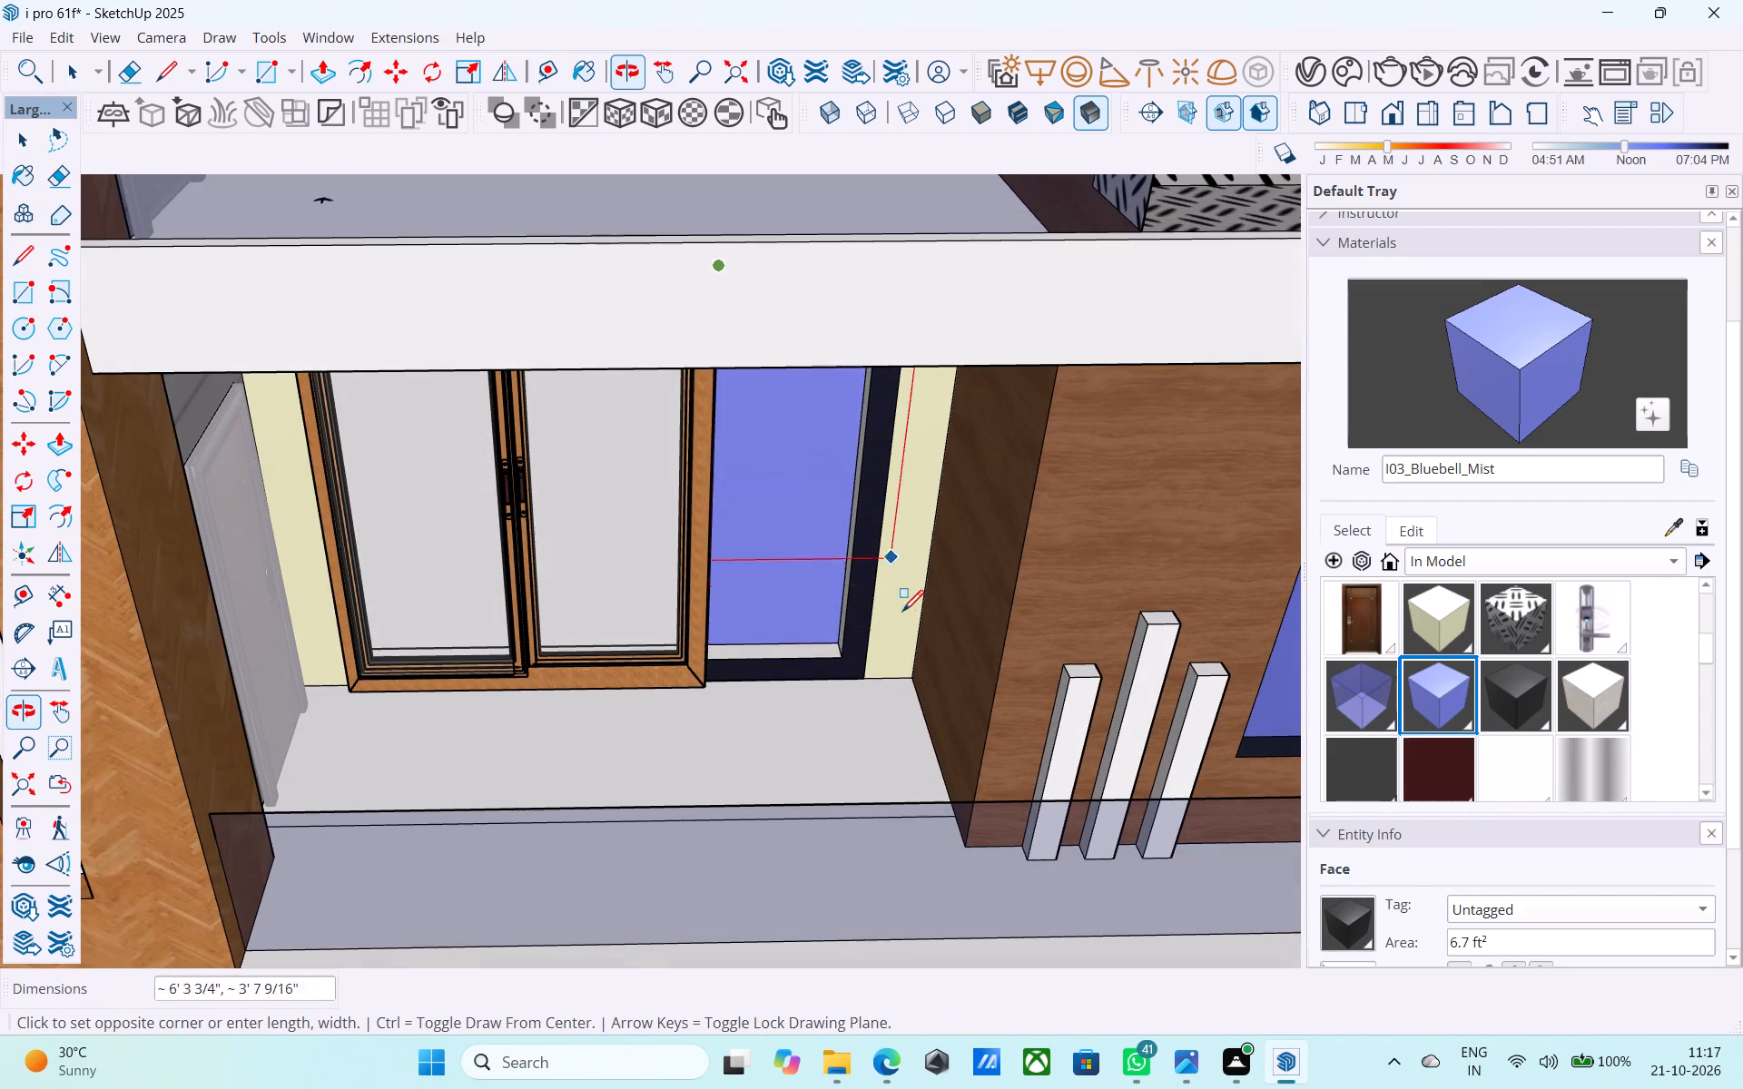
left_click(846, 660)
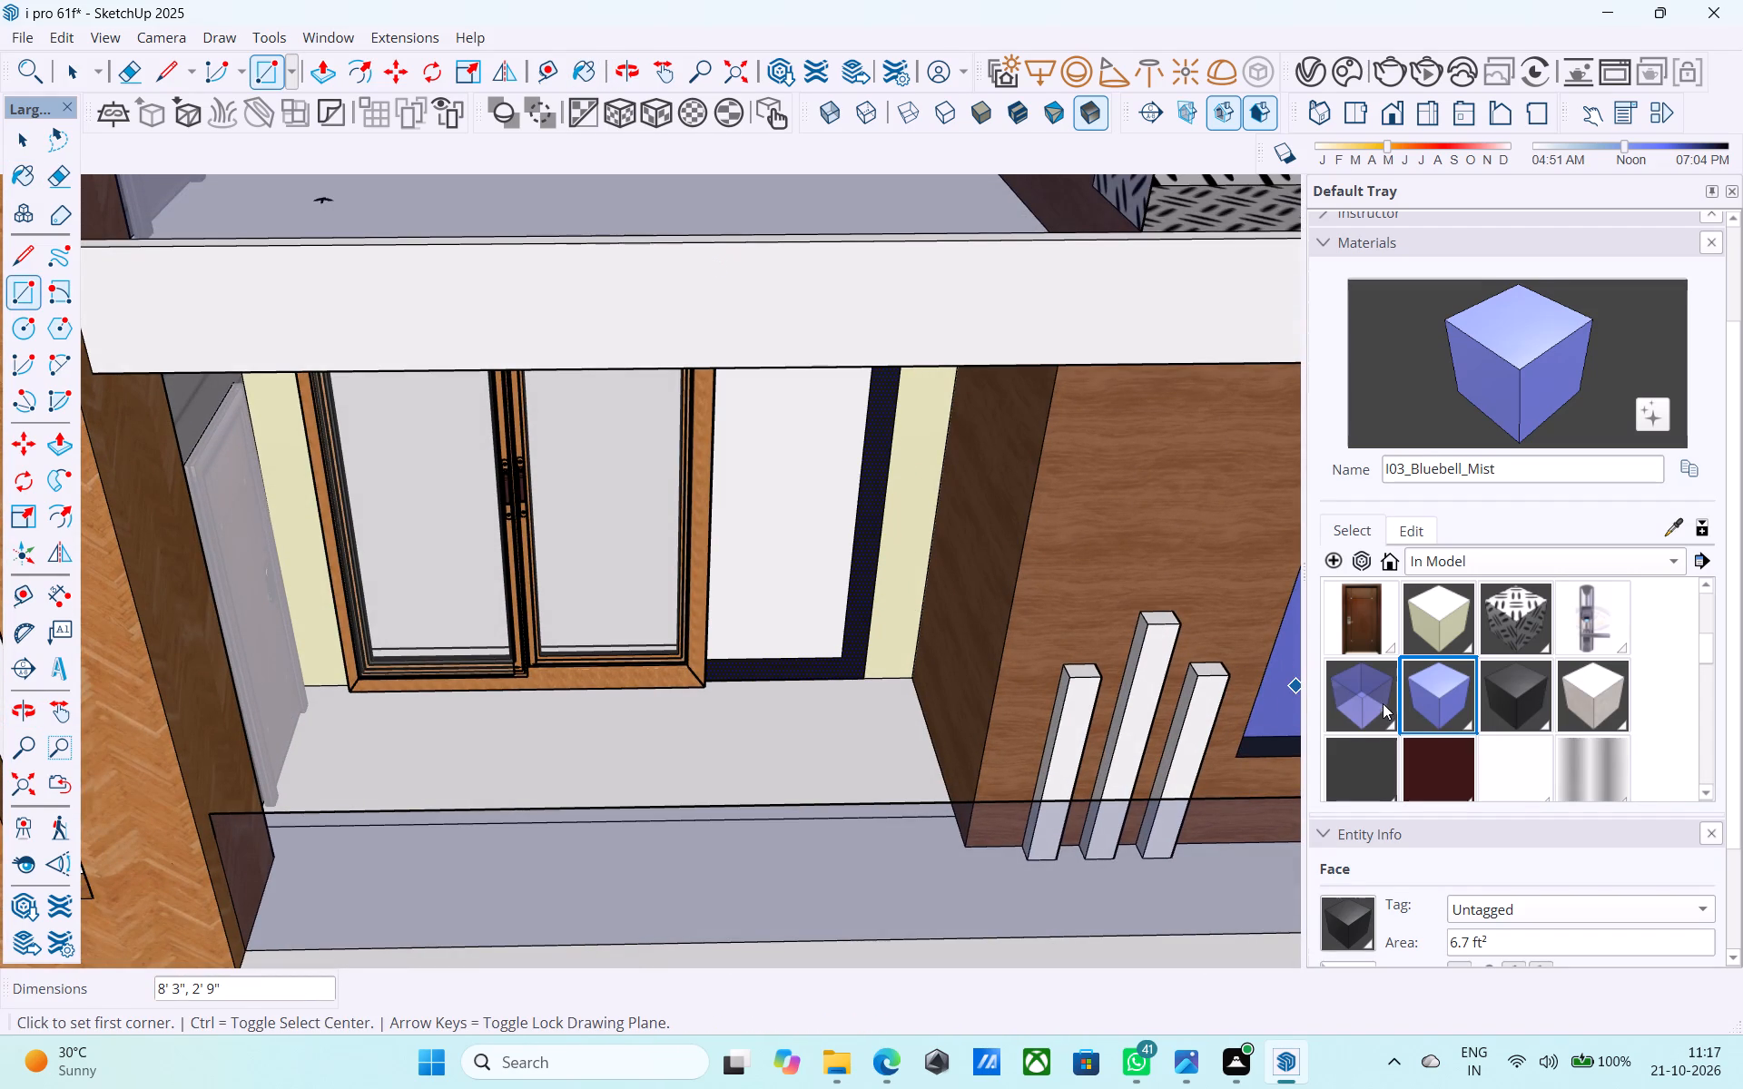
left_click(1383, 704)
left_click(761, 544)
On the upper balcony, draw a 3' vertical line along the narrow opening's border from the end of the brown strip to the floor.
scroll(747, 497, "down", 4)
middle_click_drag(745, 497, 641, 415)
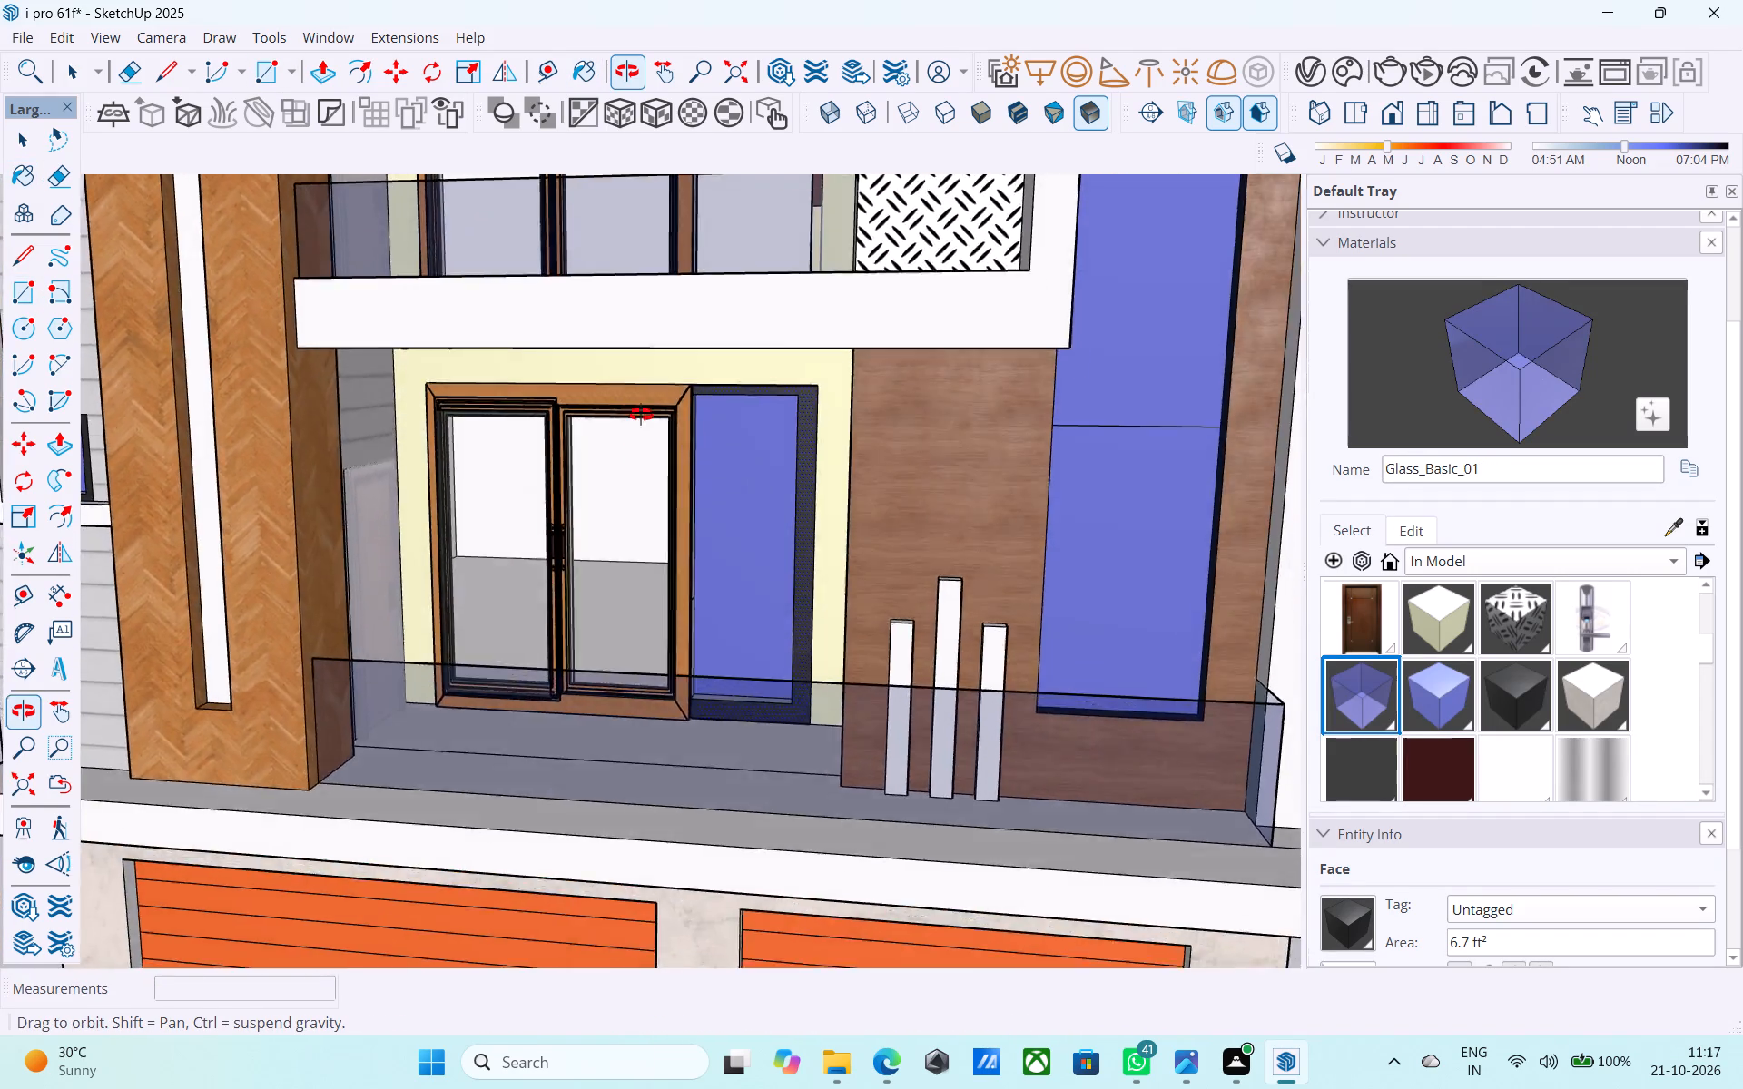
middle_click_drag(641, 415, 655, 679)
scroll(701, 444, "down", 5)
middle_click_drag(730, 378, 701, 501)
scroll(703, 471, "up", 5)
scroll(686, 460, "down", 2)
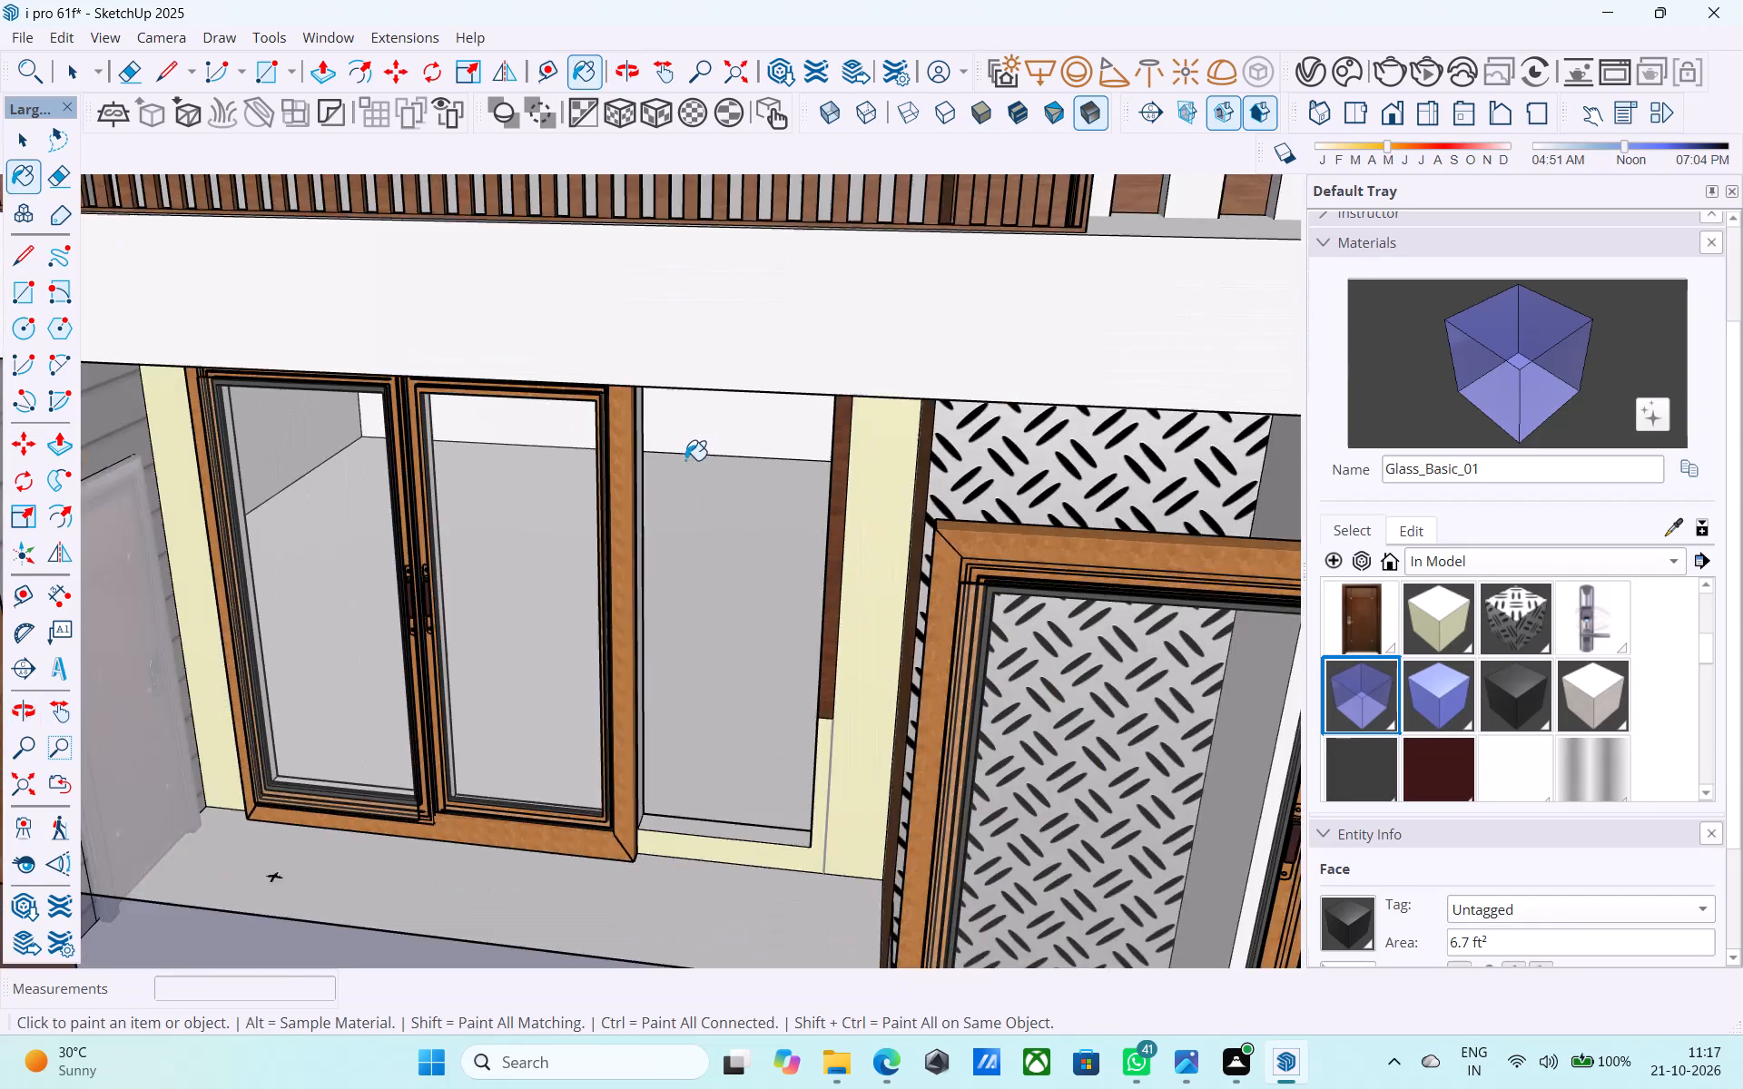
middle_click_drag(685, 460, 682, 342)
scroll(675, 380, "down", 2)
middle_click_drag(674, 452, 731, 394, "shift")
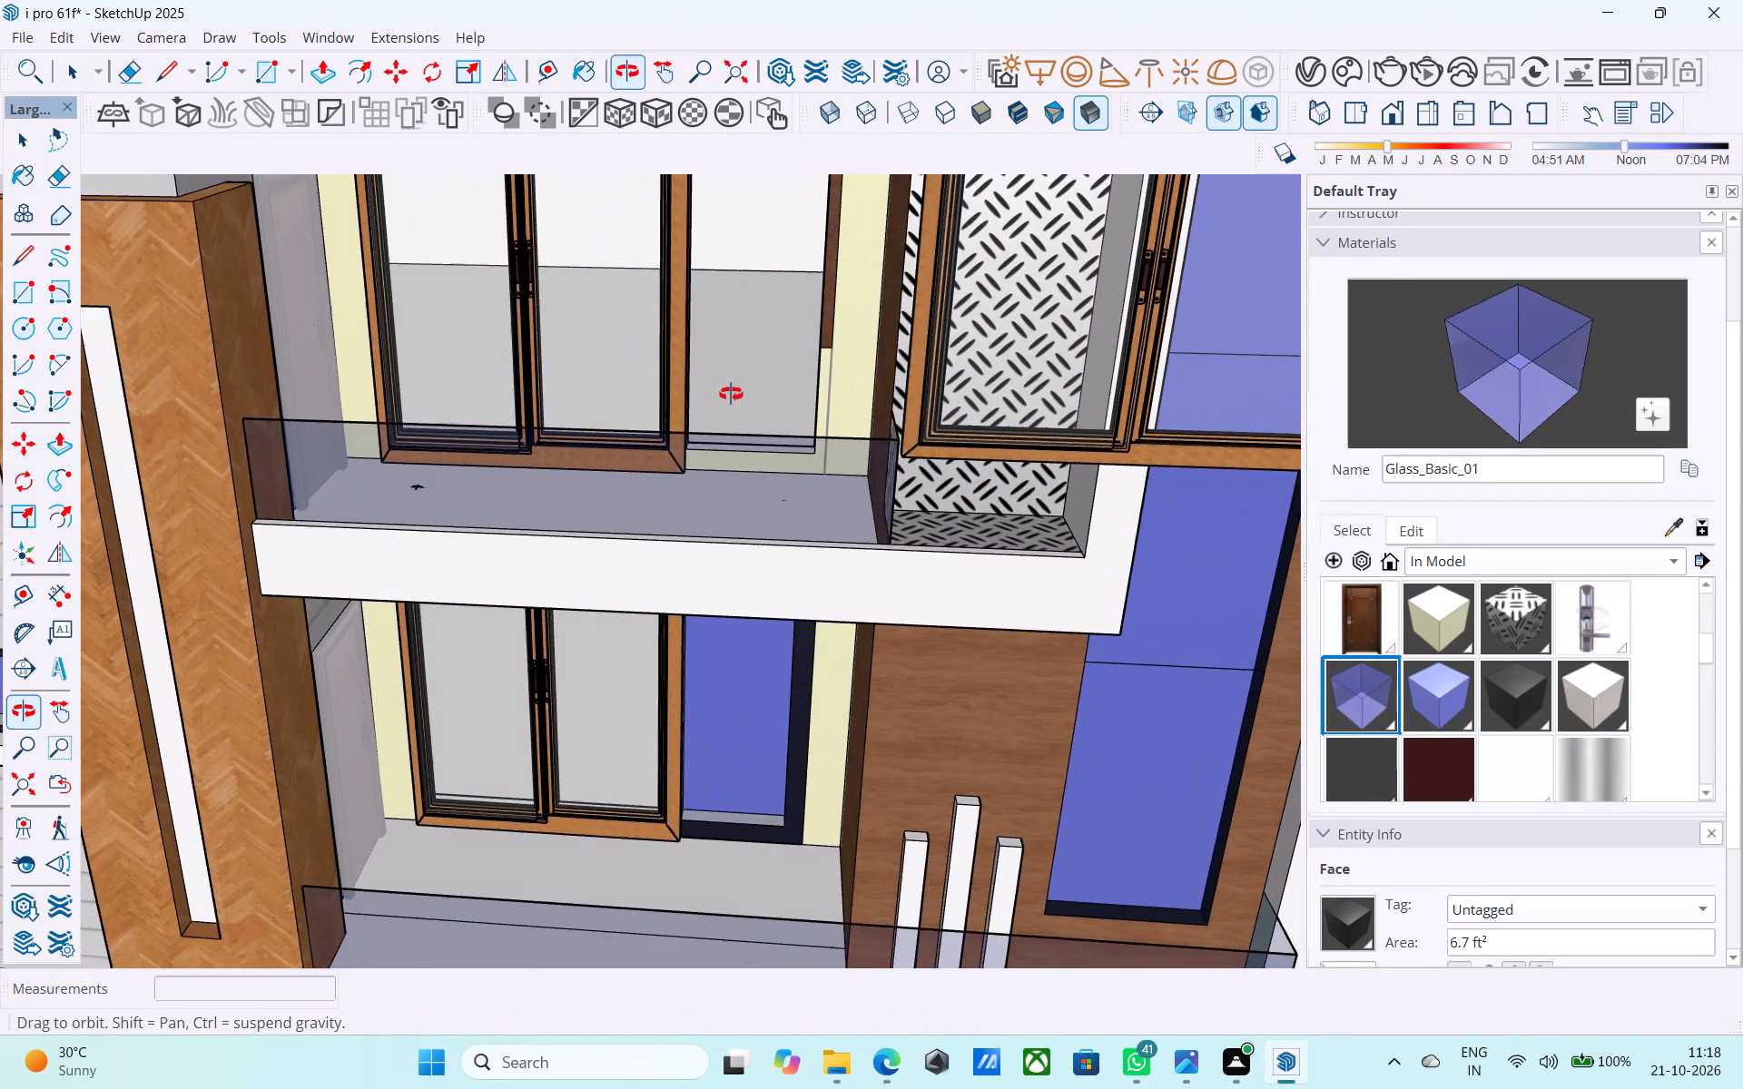
middle_click_drag(731, 394, 722, 475, "shift")
scroll(711, 537, "up", 4)
key("l")
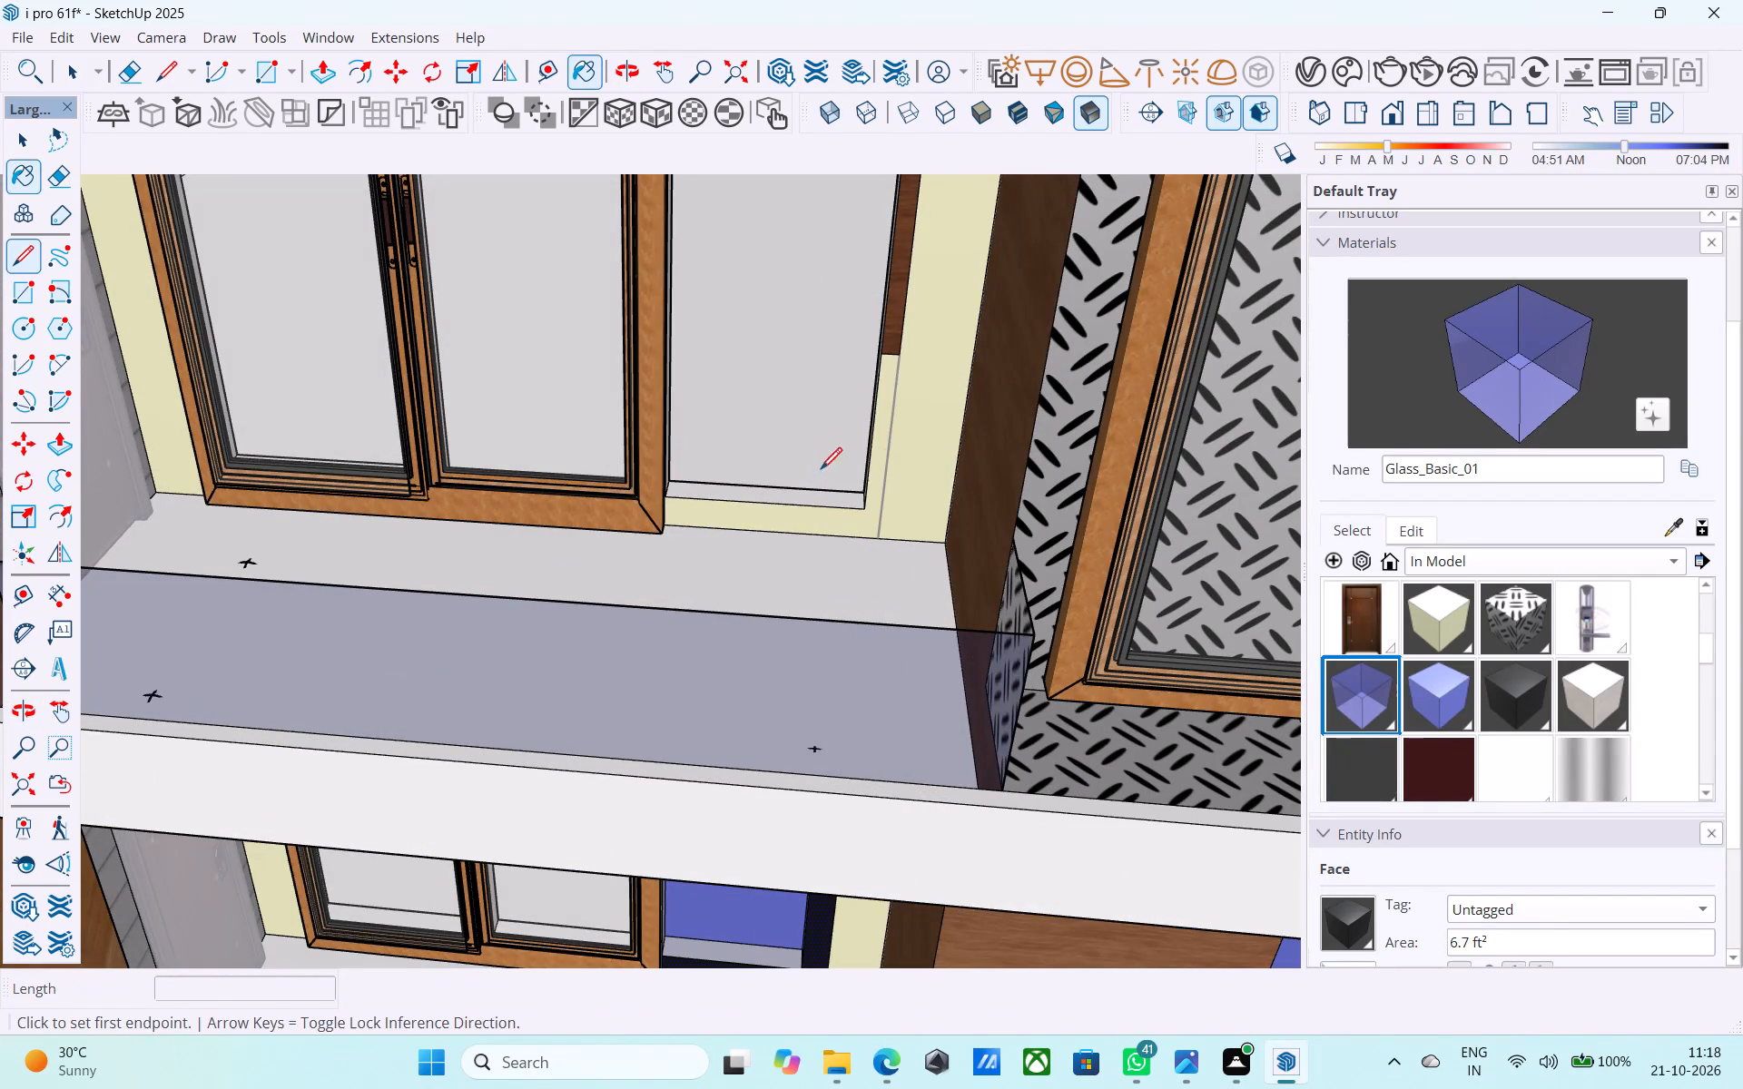
left_click(898, 358)
left_click(884, 540)
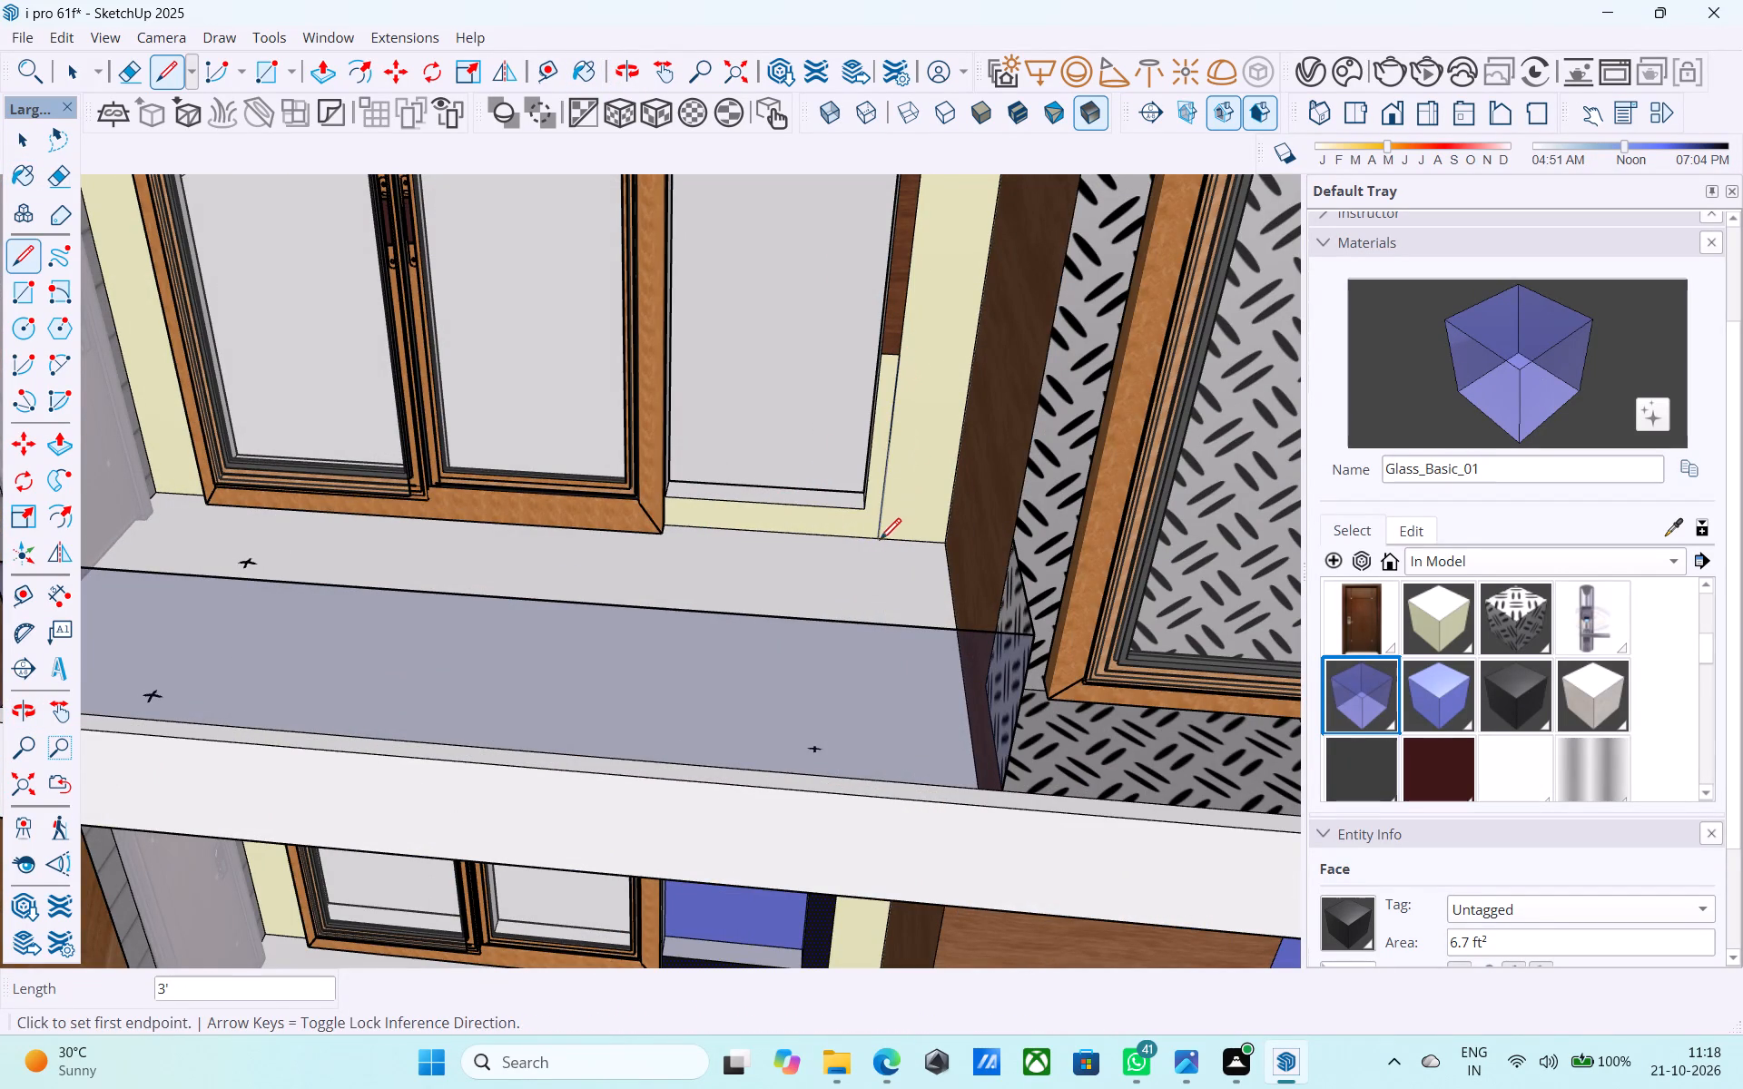
Draw a short vertical line from the upper narrow opening's bottom corner beside the window frame down to the floor.
scroll(679, 493, "up", 15)
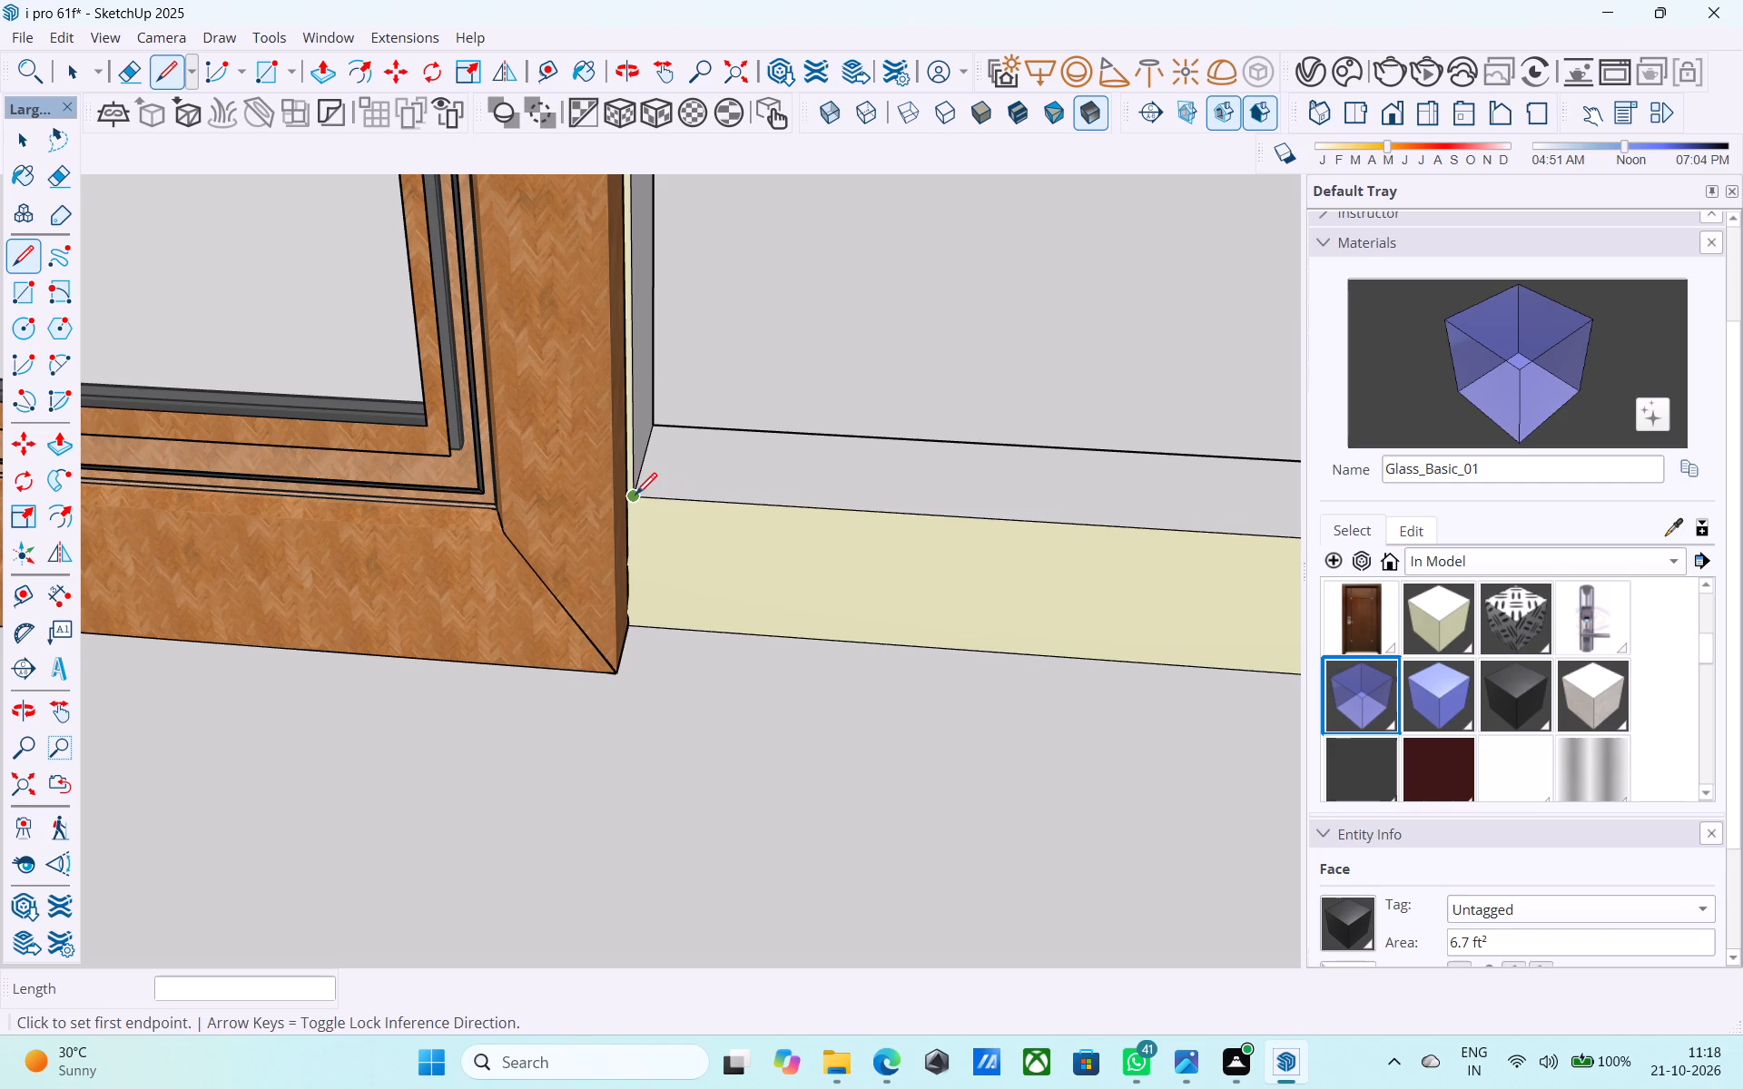
left_click(635, 496)
left_click(637, 629)
scroll(639, 601, "down", 6)
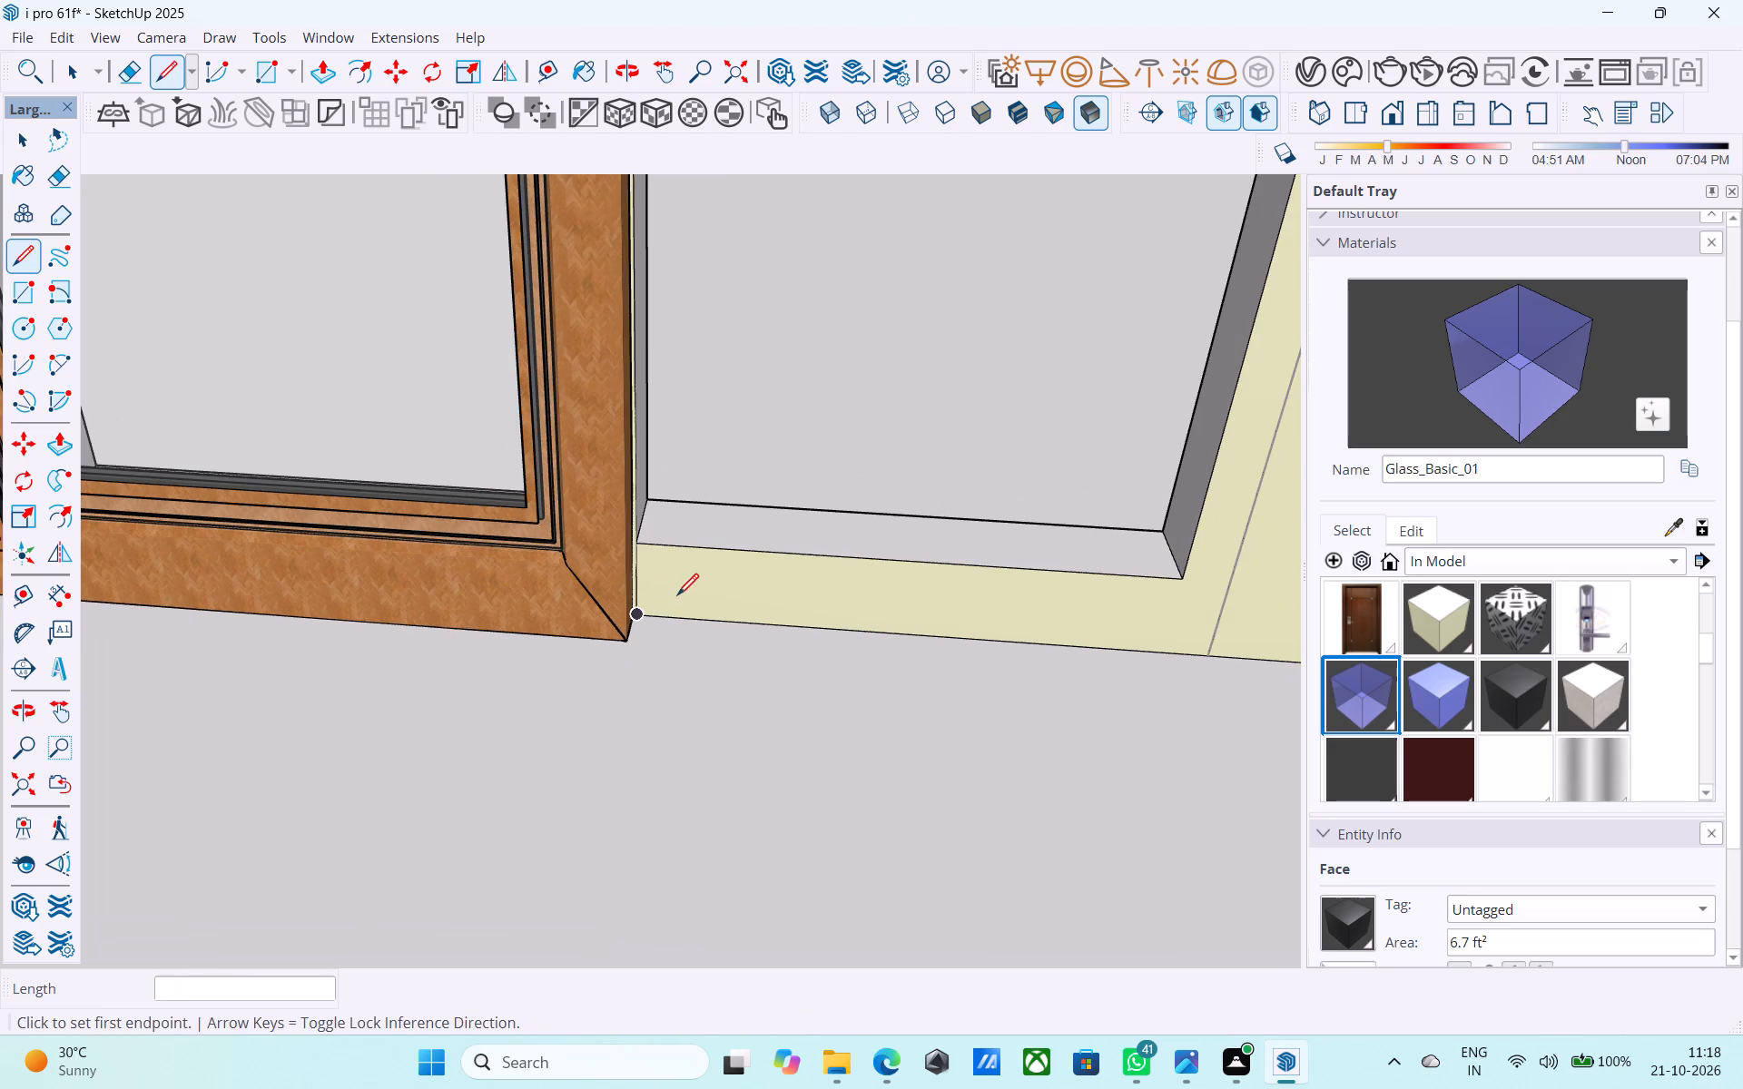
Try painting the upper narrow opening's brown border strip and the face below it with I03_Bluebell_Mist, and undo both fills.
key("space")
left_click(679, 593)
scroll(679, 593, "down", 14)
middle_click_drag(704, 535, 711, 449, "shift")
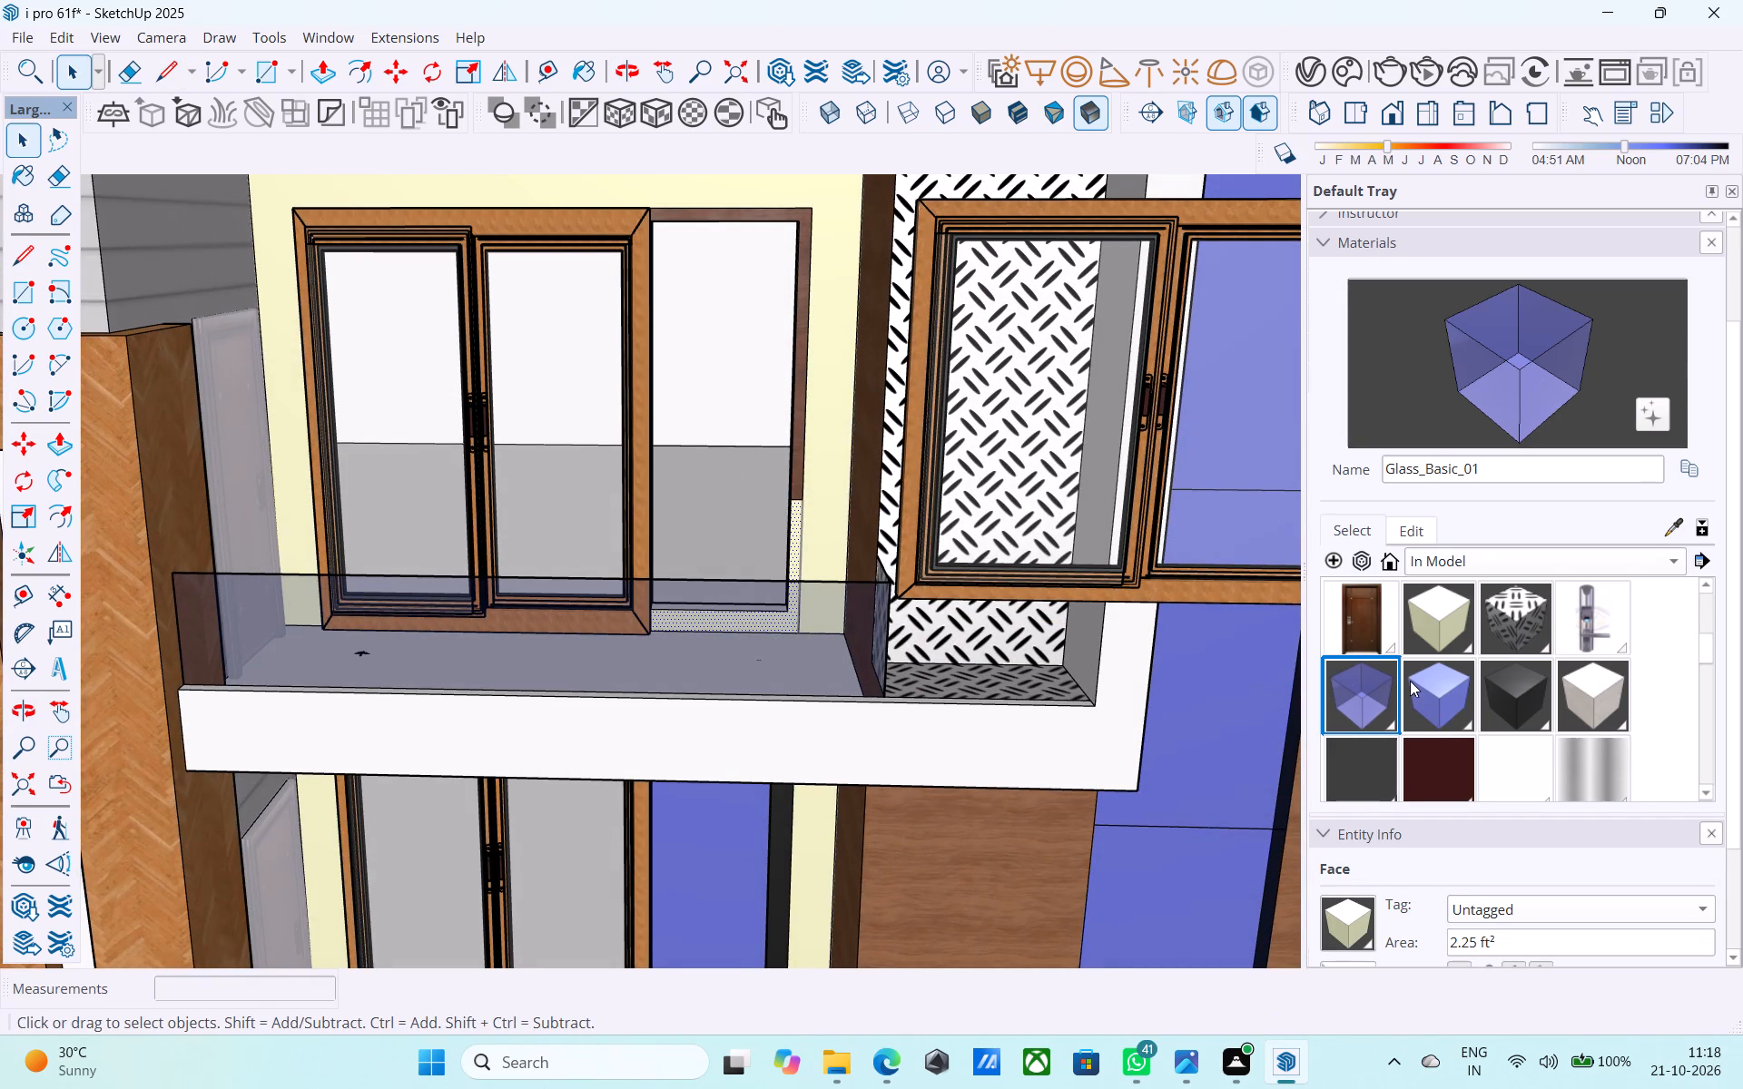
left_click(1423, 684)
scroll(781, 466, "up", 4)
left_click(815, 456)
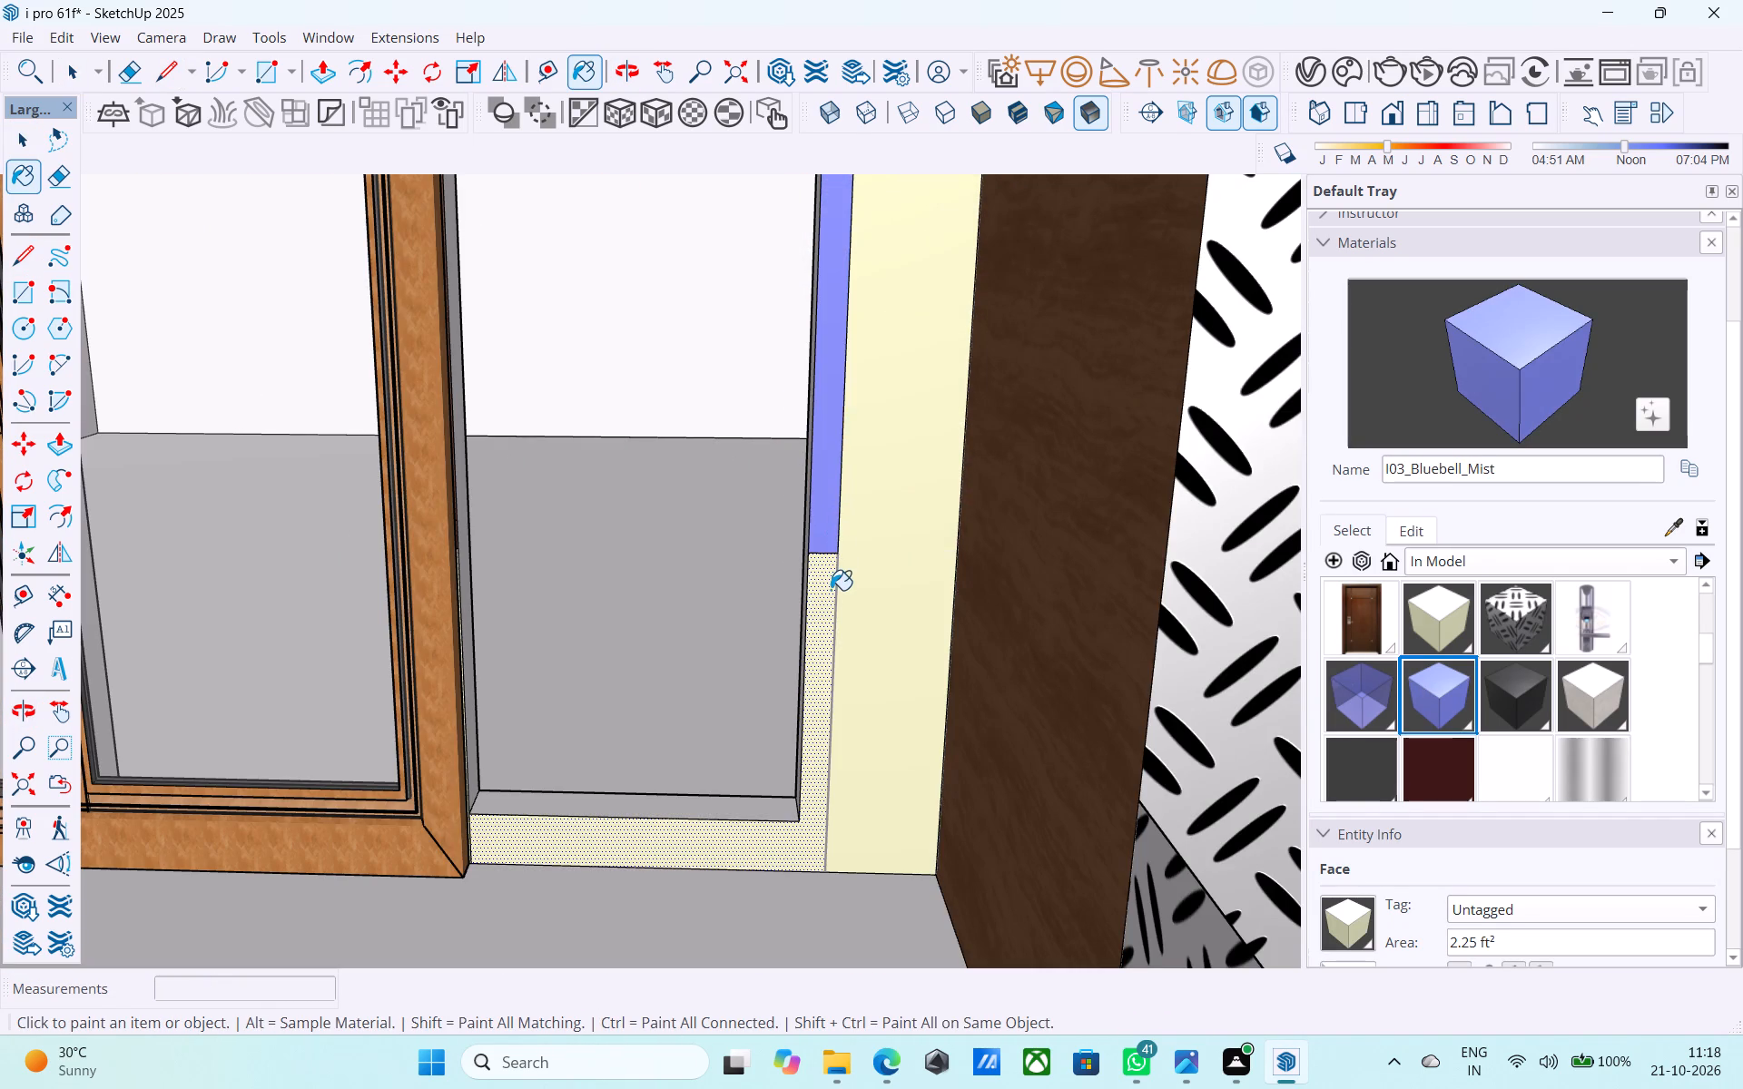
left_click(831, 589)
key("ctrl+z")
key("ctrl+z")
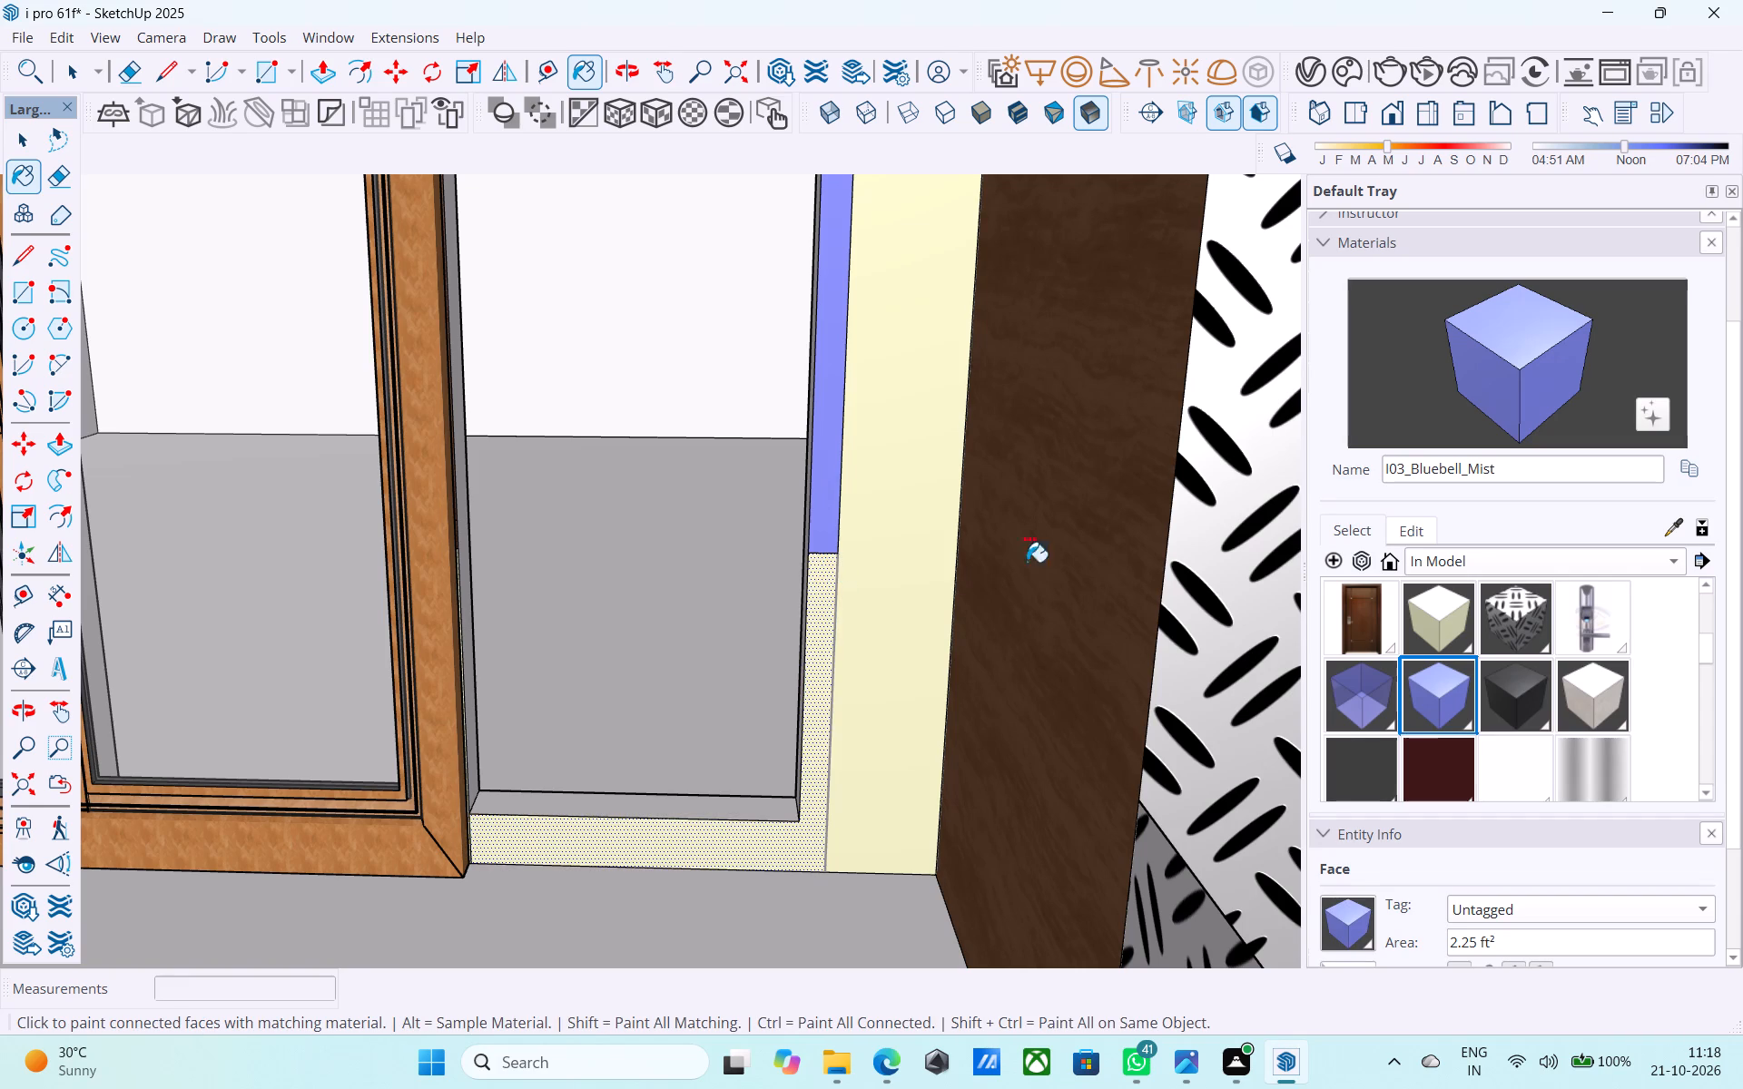
Paint the upper narrow opening's brown border strip and the cream face below it with M08_Obsidian_Black.
scroll(1452, 635, "down", 4)
scroll(1452, 634, "up", 4)
left_click(1516, 673)
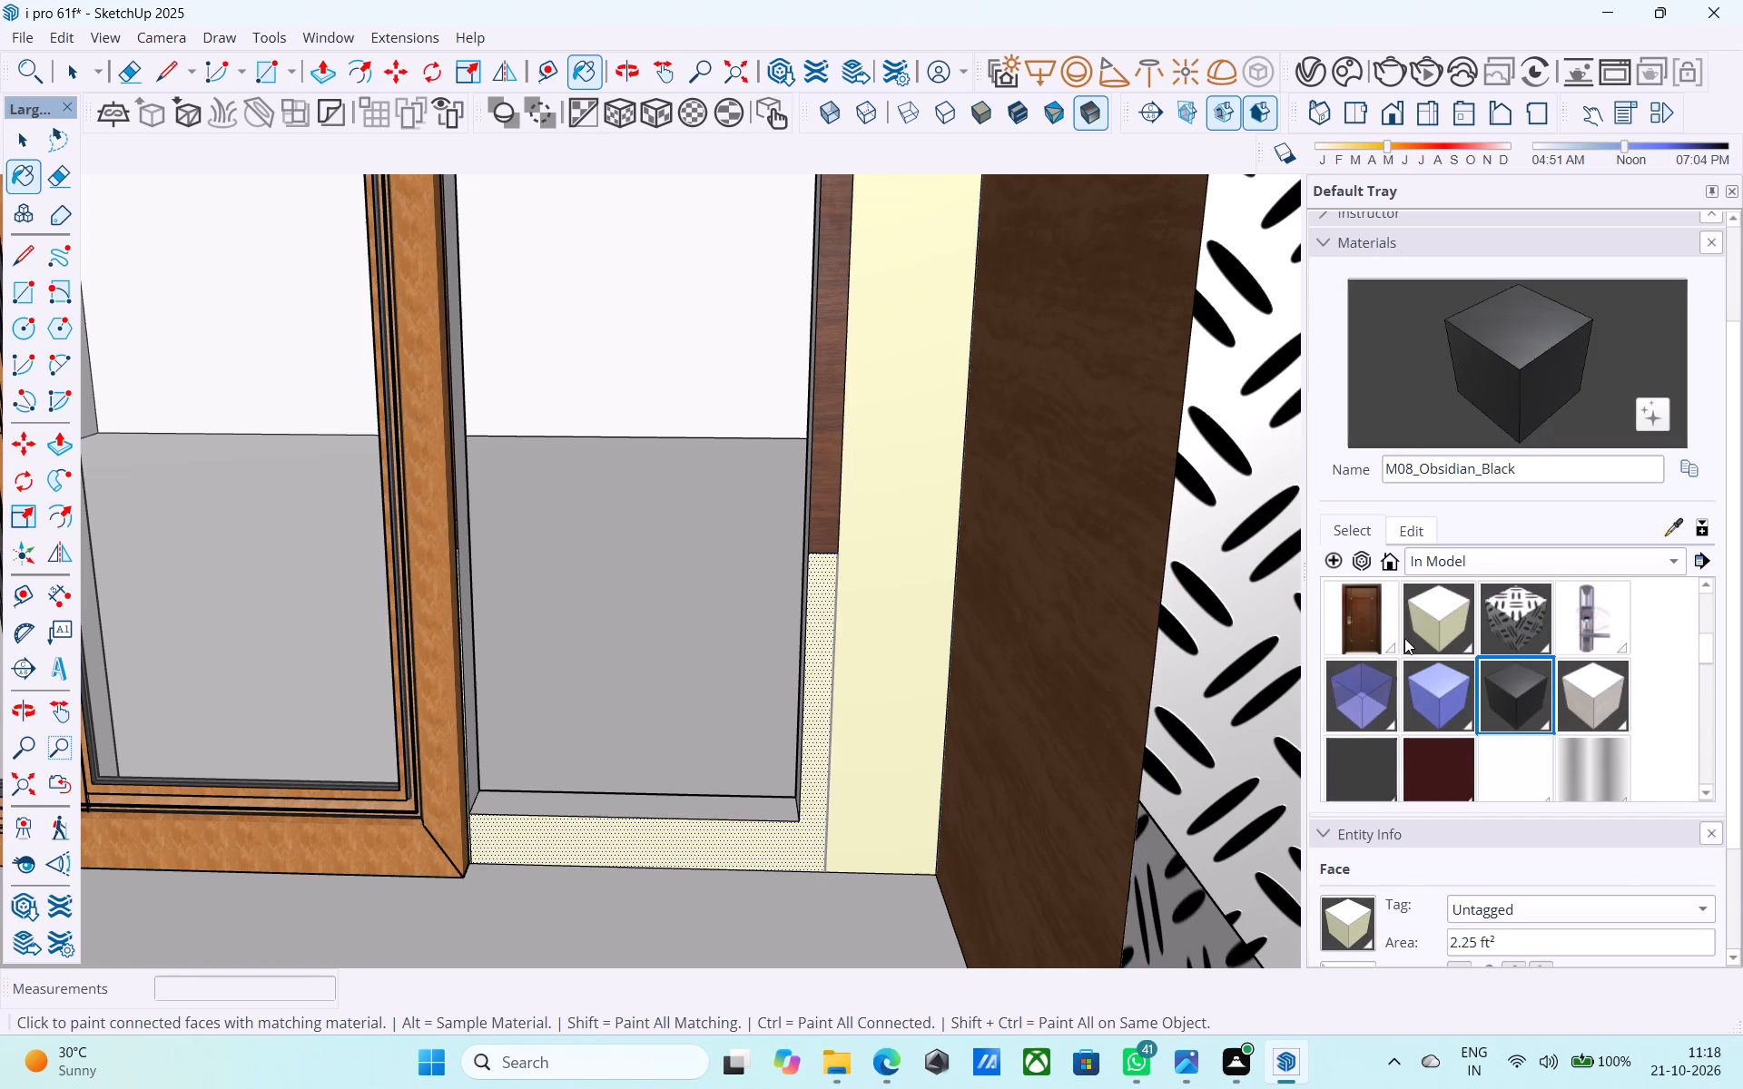
left_click(822, 515)
left_click(820, 627)
scroll(820, 627, "down", 11)
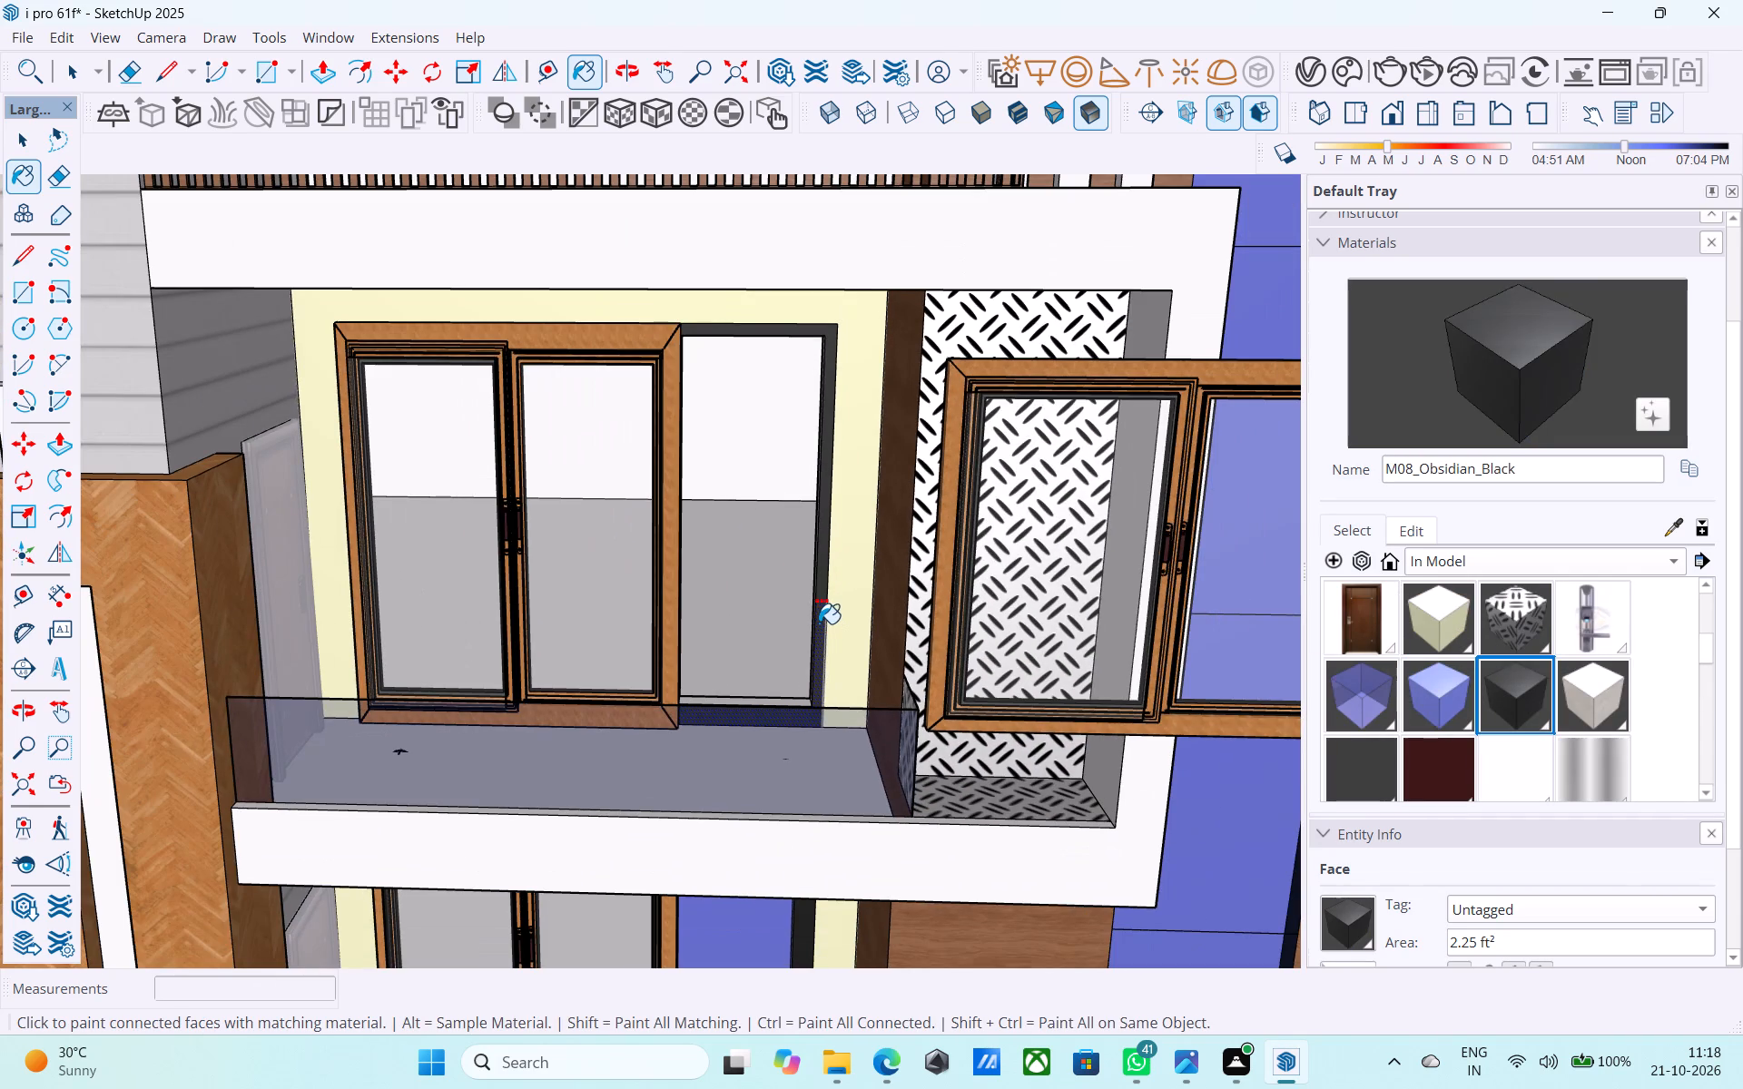
Draw an 8' 3" by 3' rectangle across the inner edge of the upper balcony's narrow opening.
key("space")
middle_click_drag(809, 612, 714, 590)
key("r")
scroll(675, 525, "up", 1)
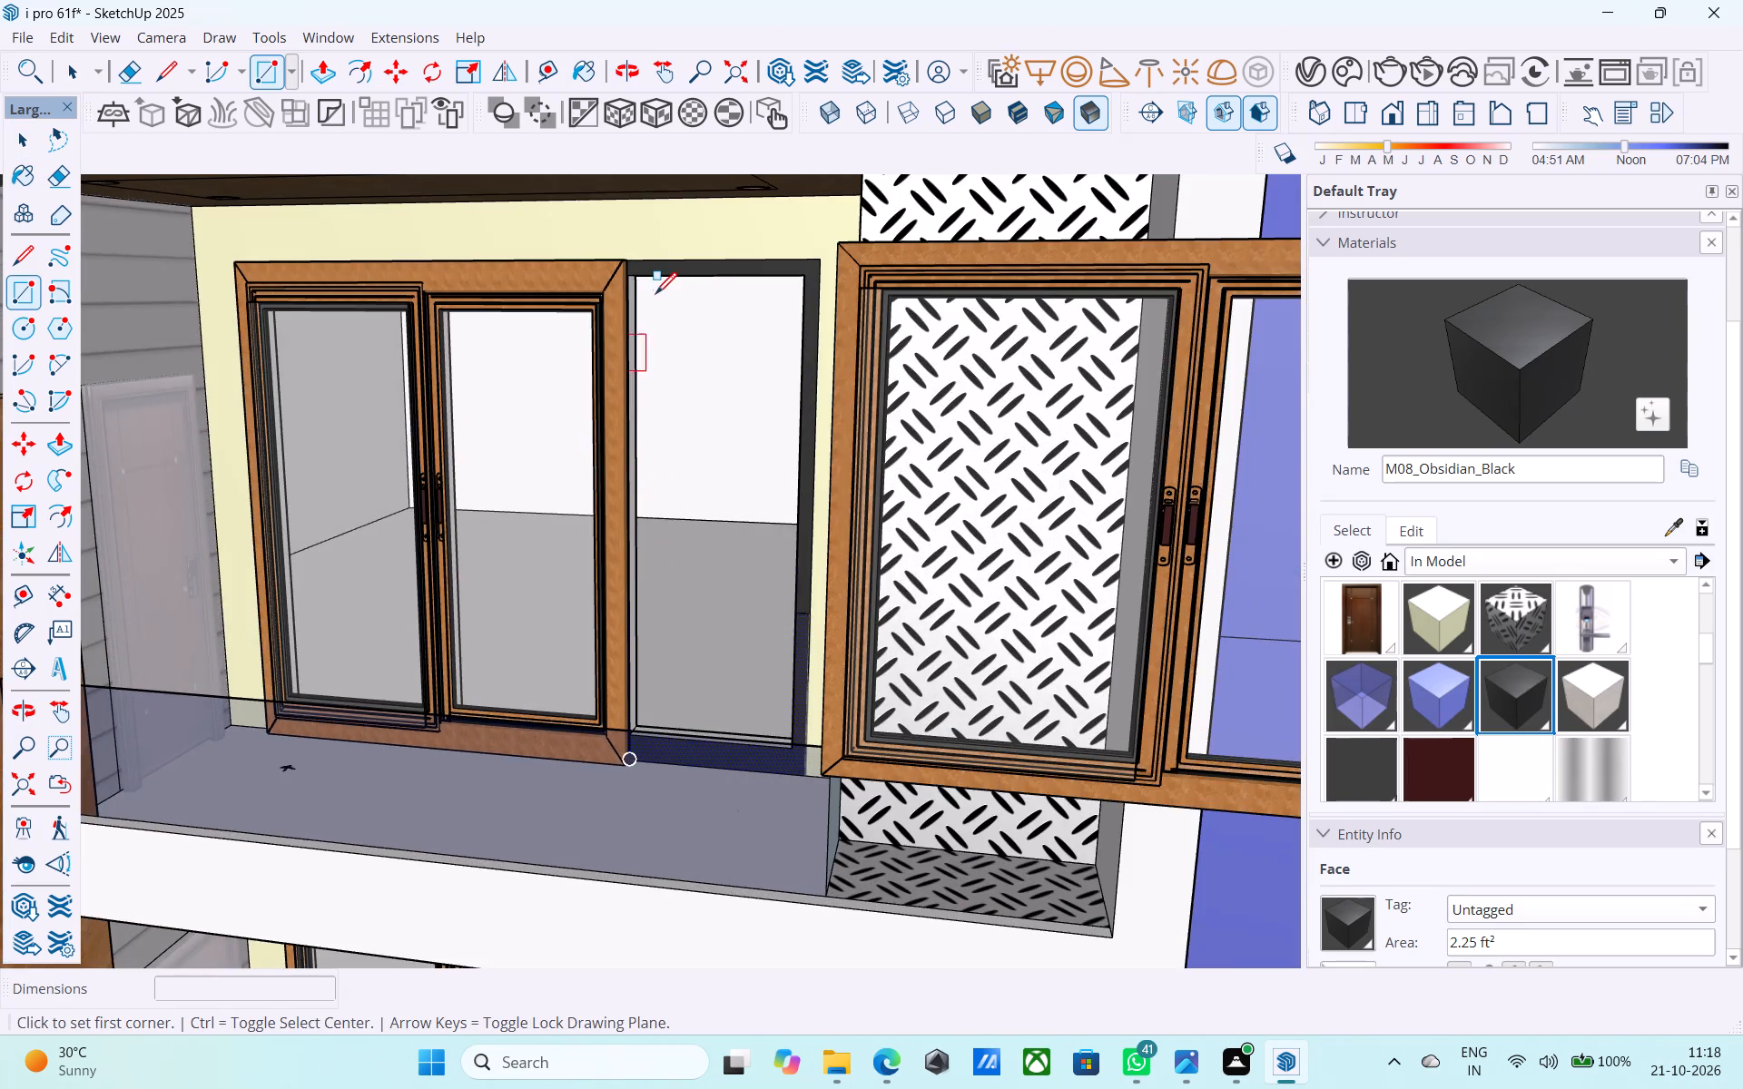
middle_click_drag(655, 294, 723, 253, "shift")
scroll(734, 346, "up", 3)
middle_click_drag(744, 563, 751, 354, "shift")
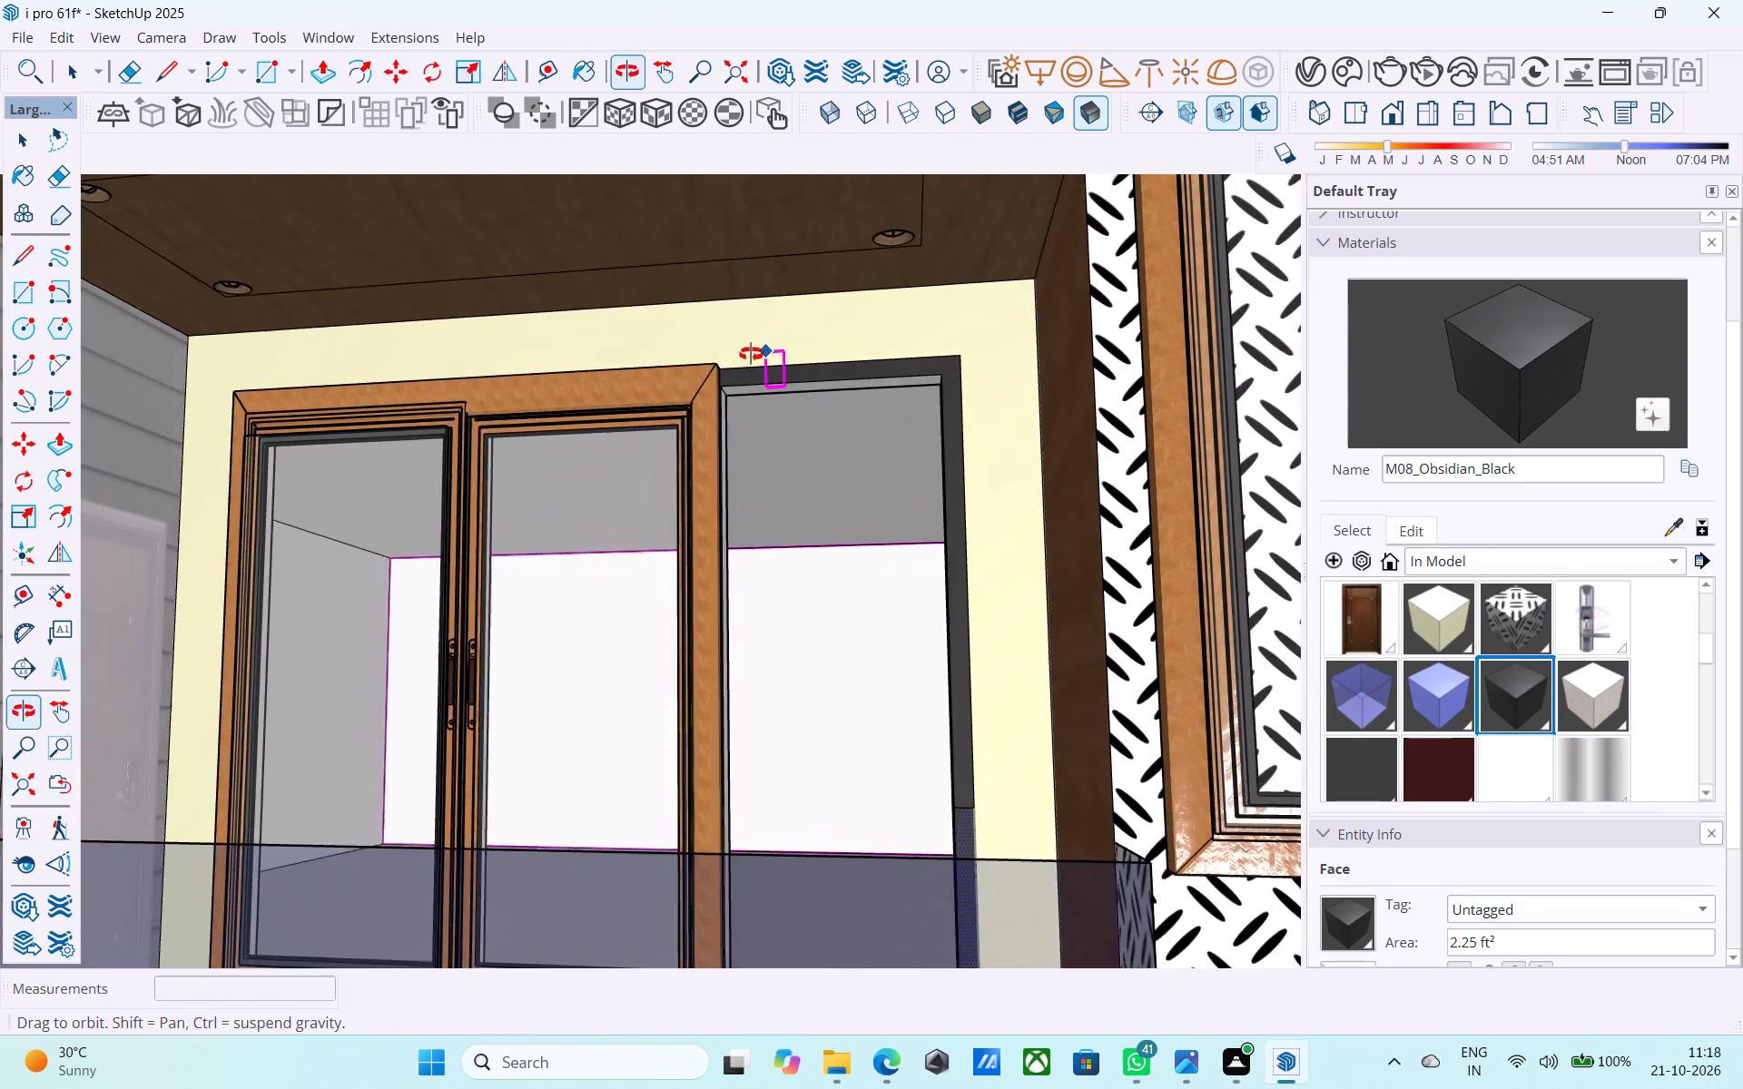
middle_click_drag(751, 354, 719, 352, "shift")
scroll(709, 460, "up", 6)
left_click(738, 362)
scroll(748, 362, "down", 4)
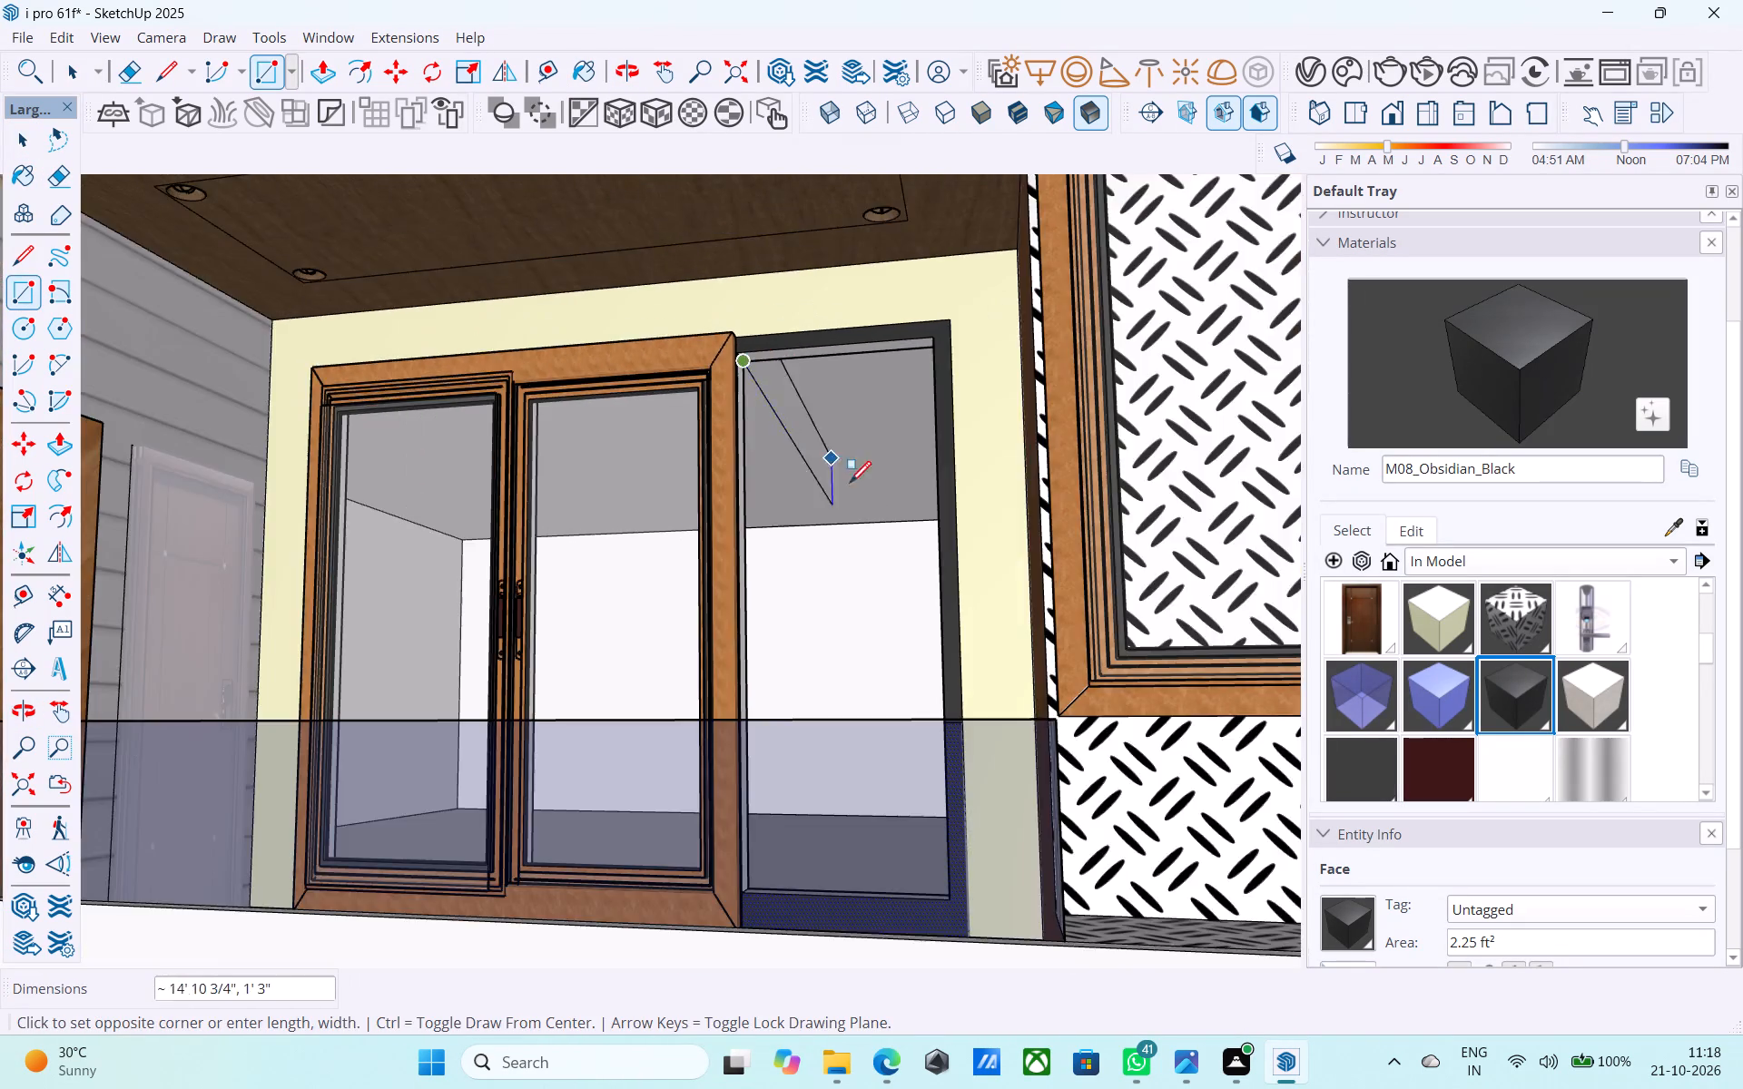
scroll(850, 485, "down", 2)
middle_click_drag(858, 511, 1144, 665, "shift")
middle_click_drag(1156, 430, 1096, 762, "shift")
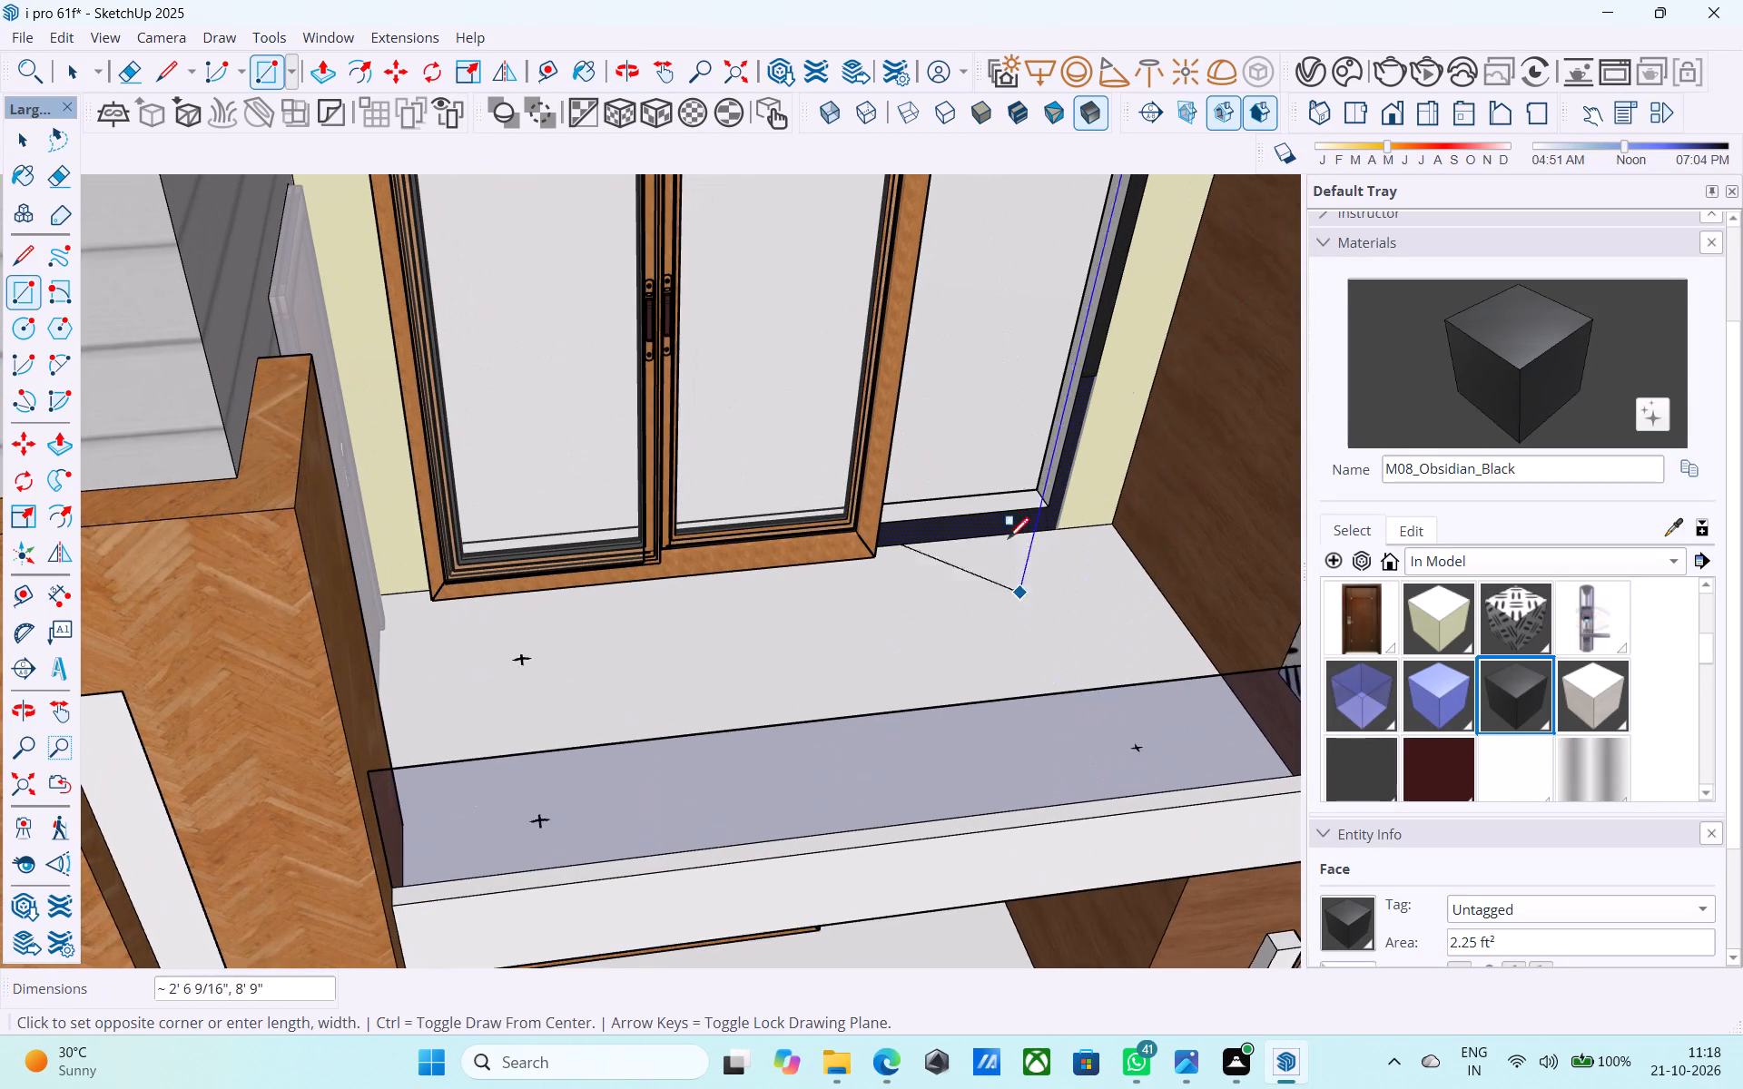
left_click(1035, 487)
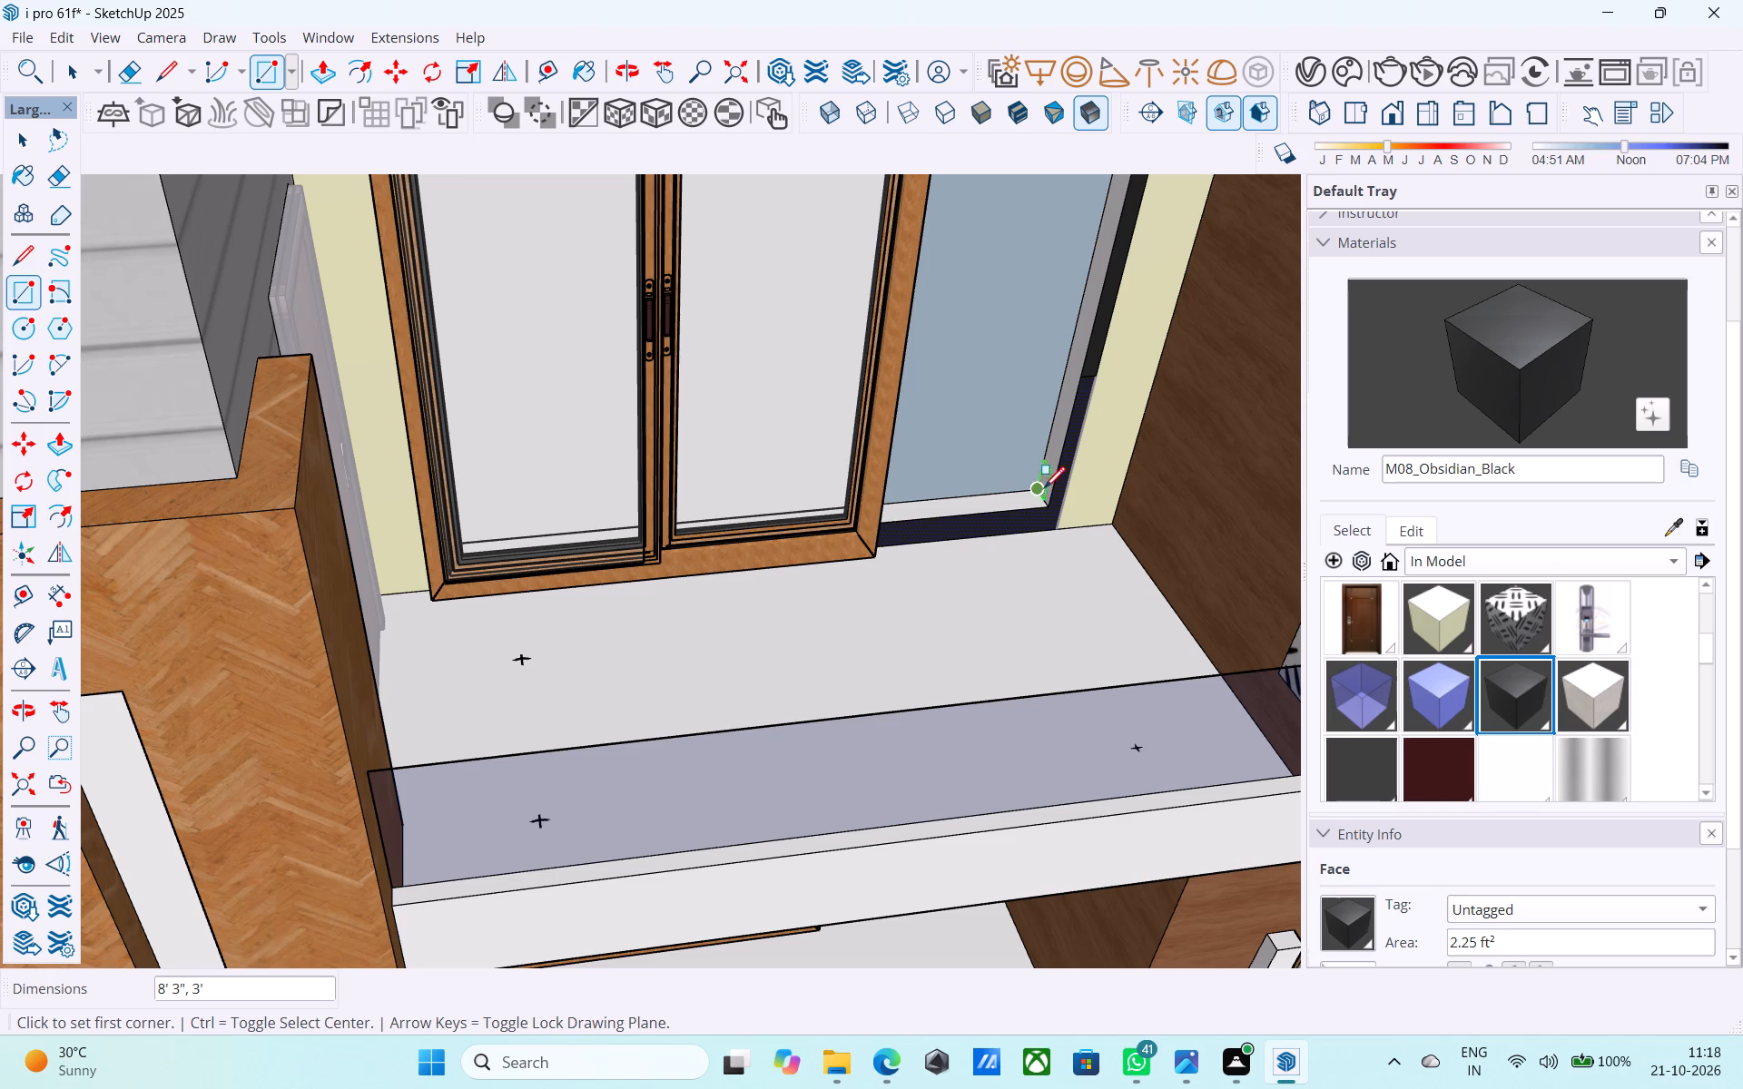
Paint the new panel in the upper narrow opening with I03_Bluebell_Mist.
left_click(1463, 689)
left_click(1009, 383)
Draw a second 8' 3" by 3' rectangle across the outer edge of the upper narrow opening, in front of the blue panel.
scroll(1009, 383, "down", 2)
middle_click_drag(1009, 383, 803, 276)
middle_click_drag(885, 344, 712, 372, "shift")
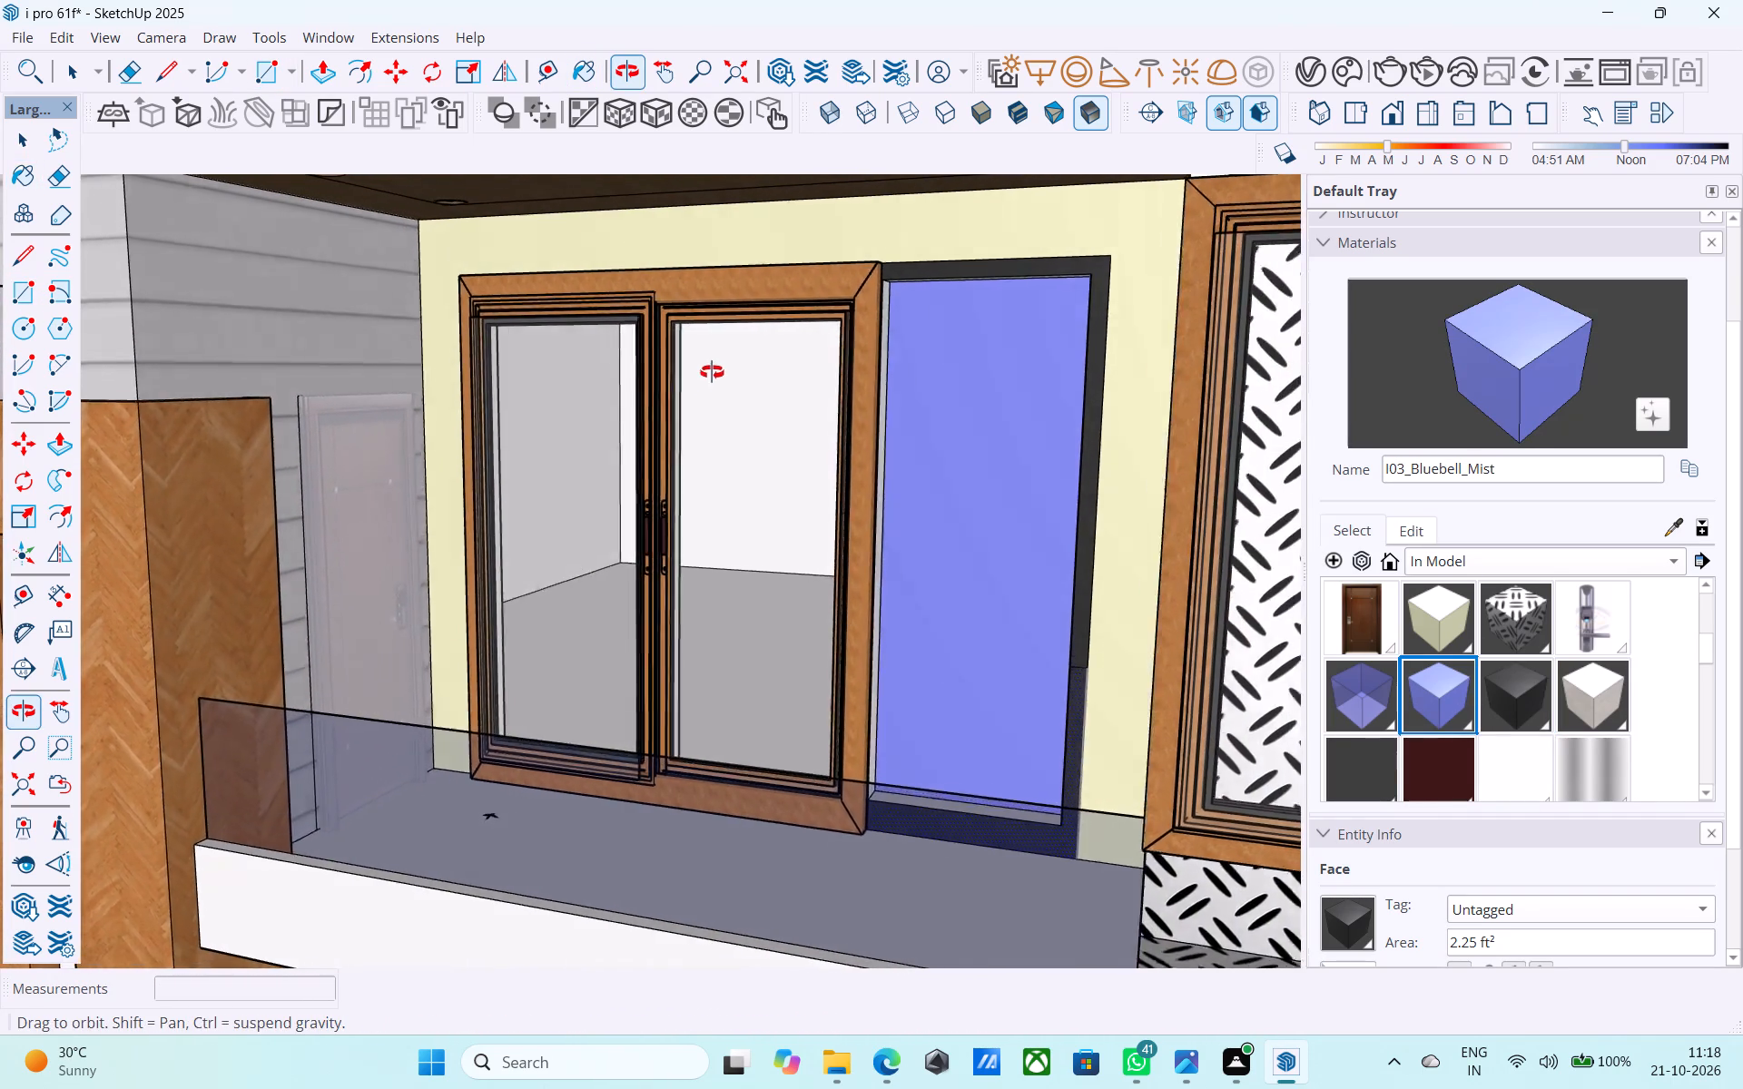
middle_click_drag(712, 372, 664, 384, "shift")
key("r")
scroll(911, 296, "up", 11)
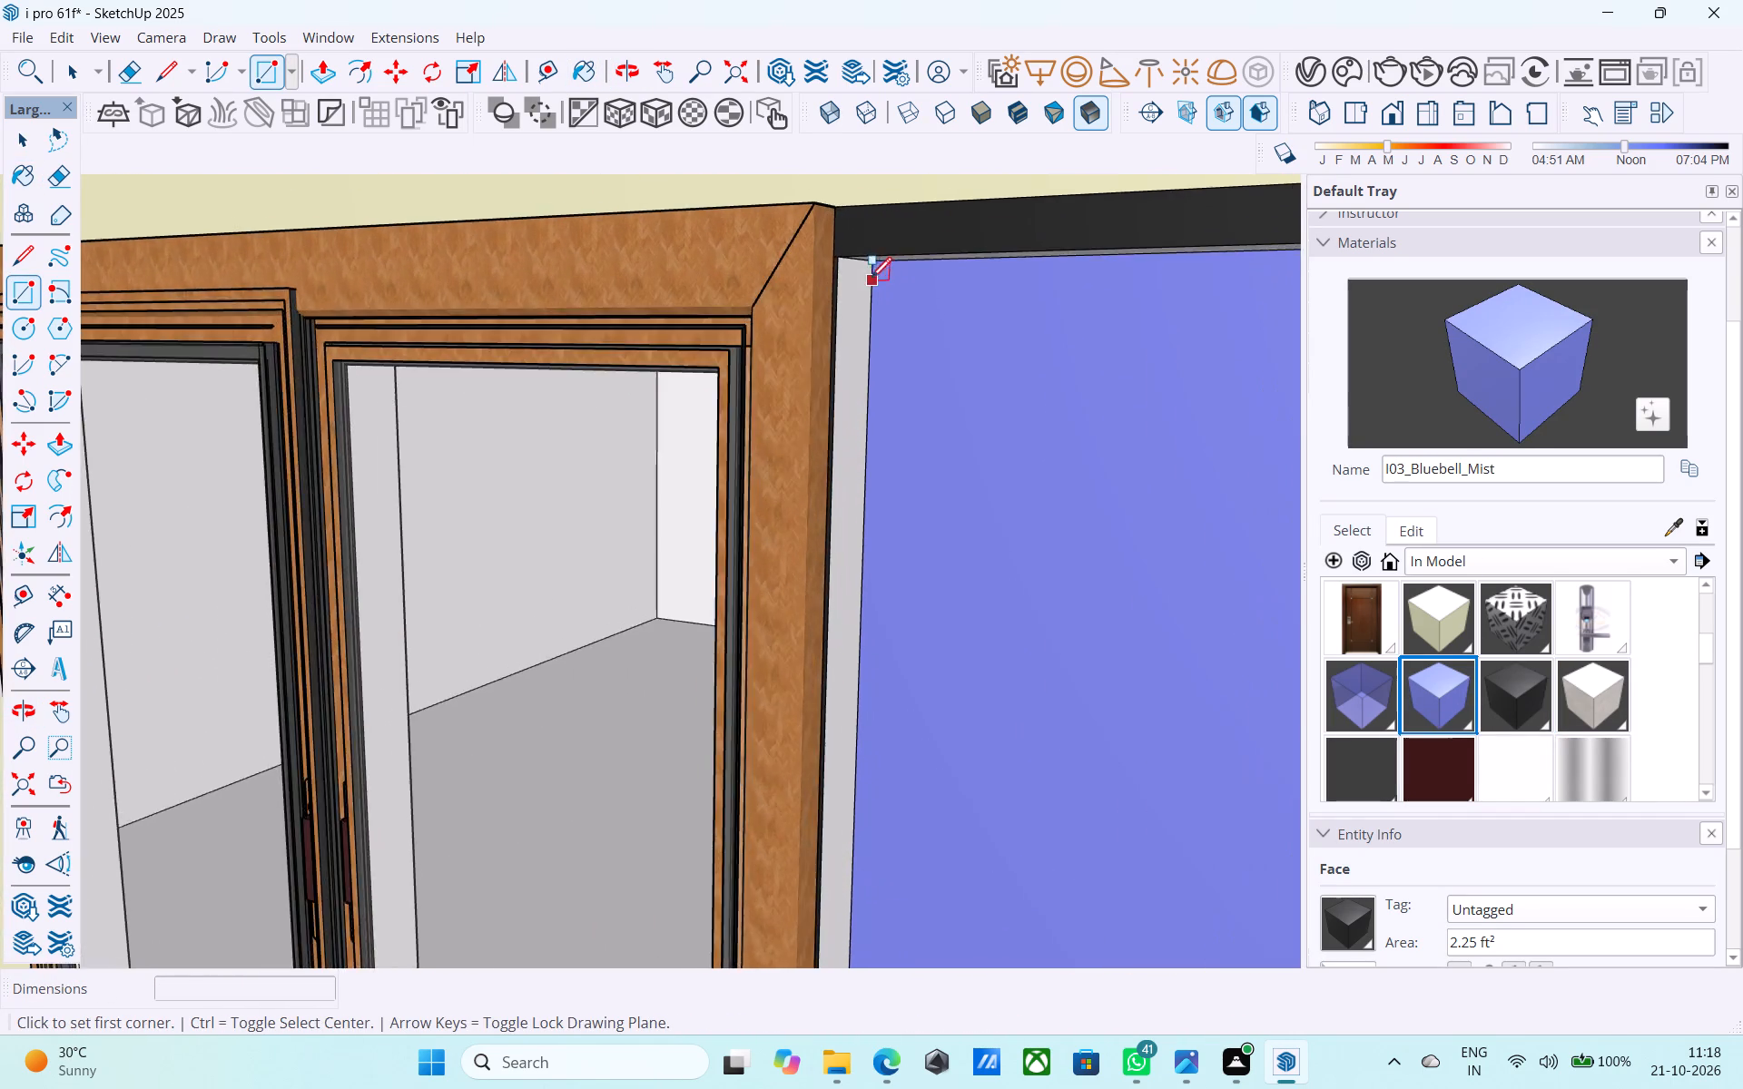
scroll(871, 280, "up", 2)
left_click(823, 250)
scroll(871, 289, "down", 10)
middle_click_drag(1001, 416, 1207, 509)
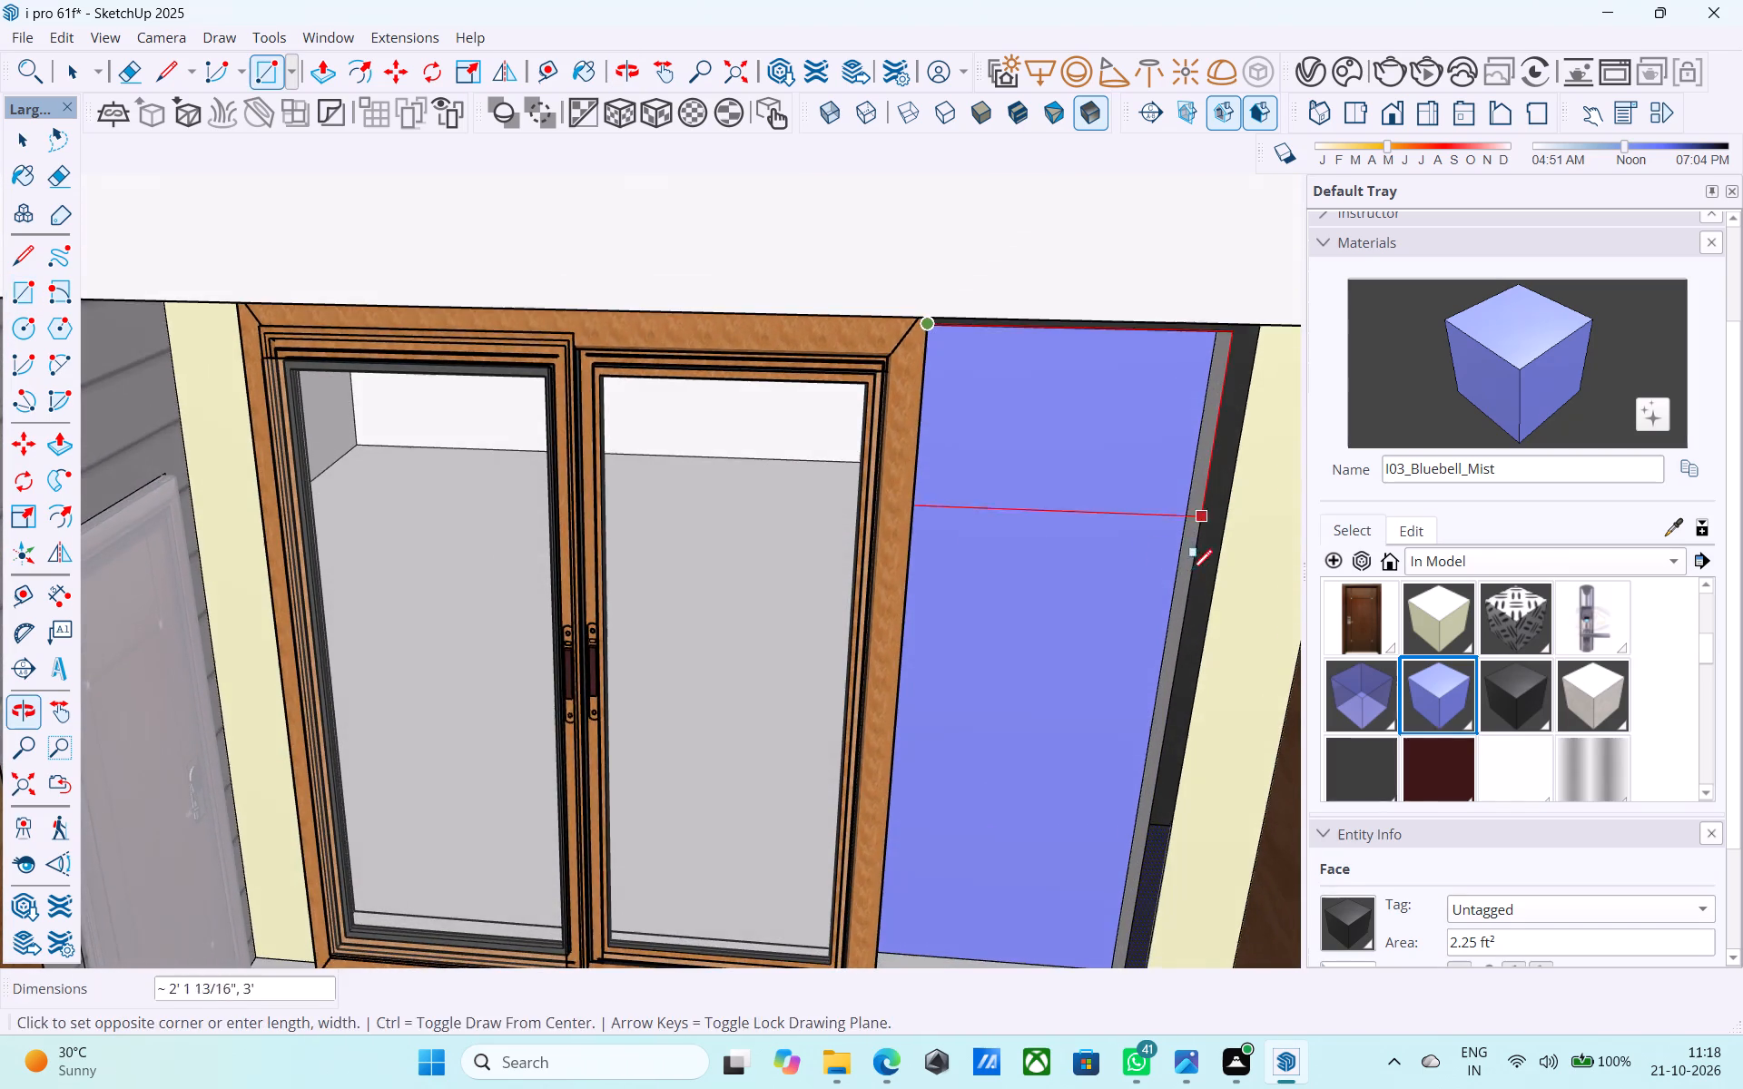
middle_click_drag(1124, 643, 1079, 492)
middle_click_drag(1103, 578, 1097, 564)
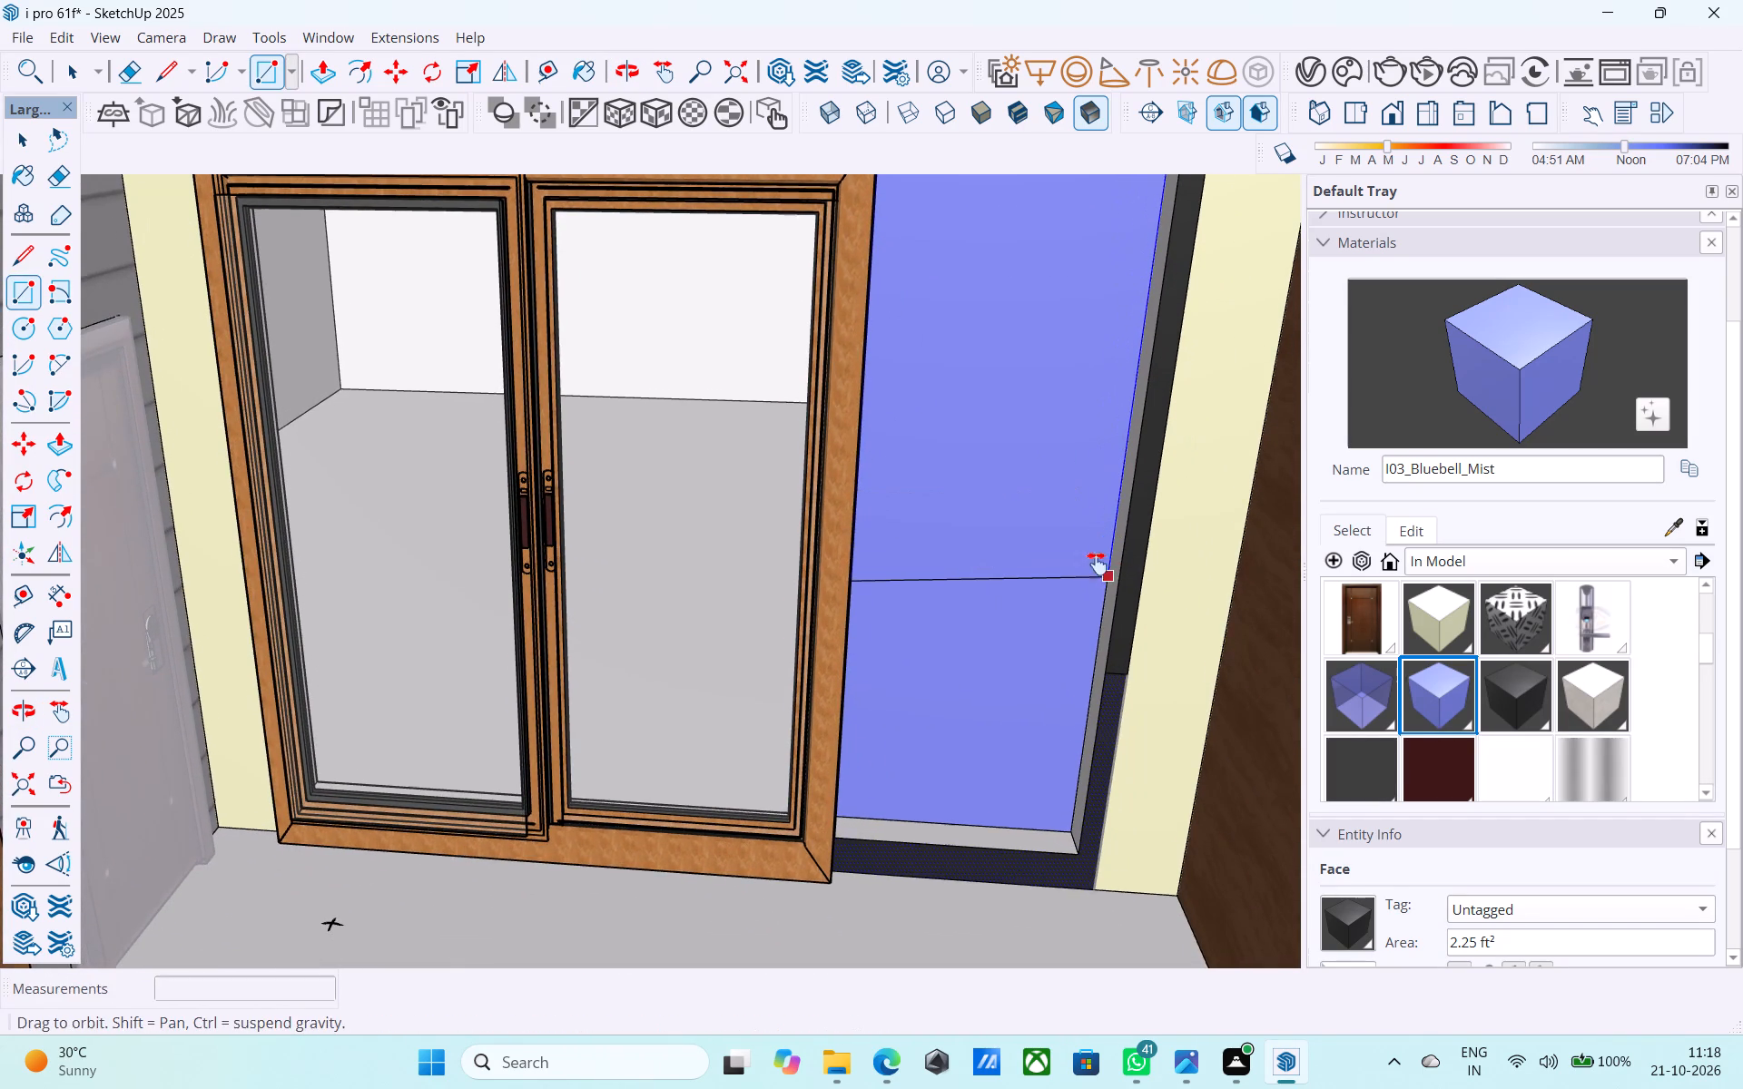
middle_click_drag(1097, 564, 1086, 508)
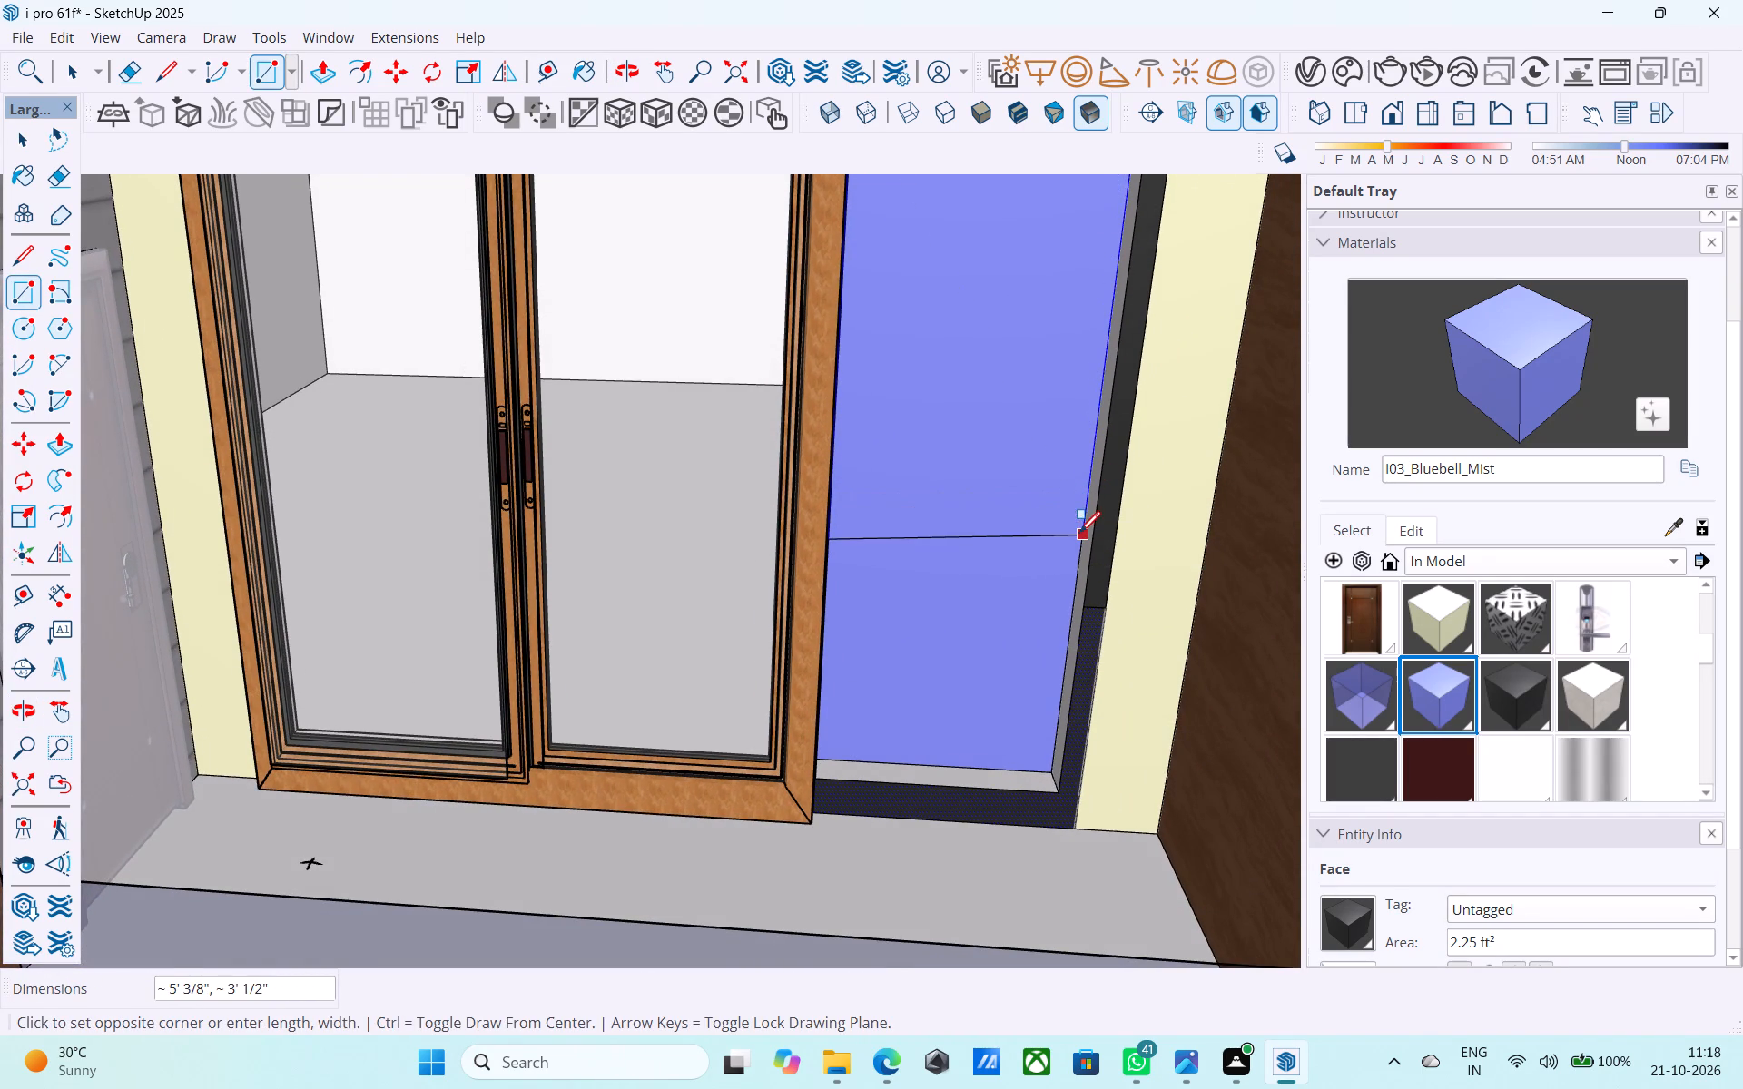
scroll(1105, 634, "down", 1)
middle_click_drag(1105, 634, 1115, 507, "shift")
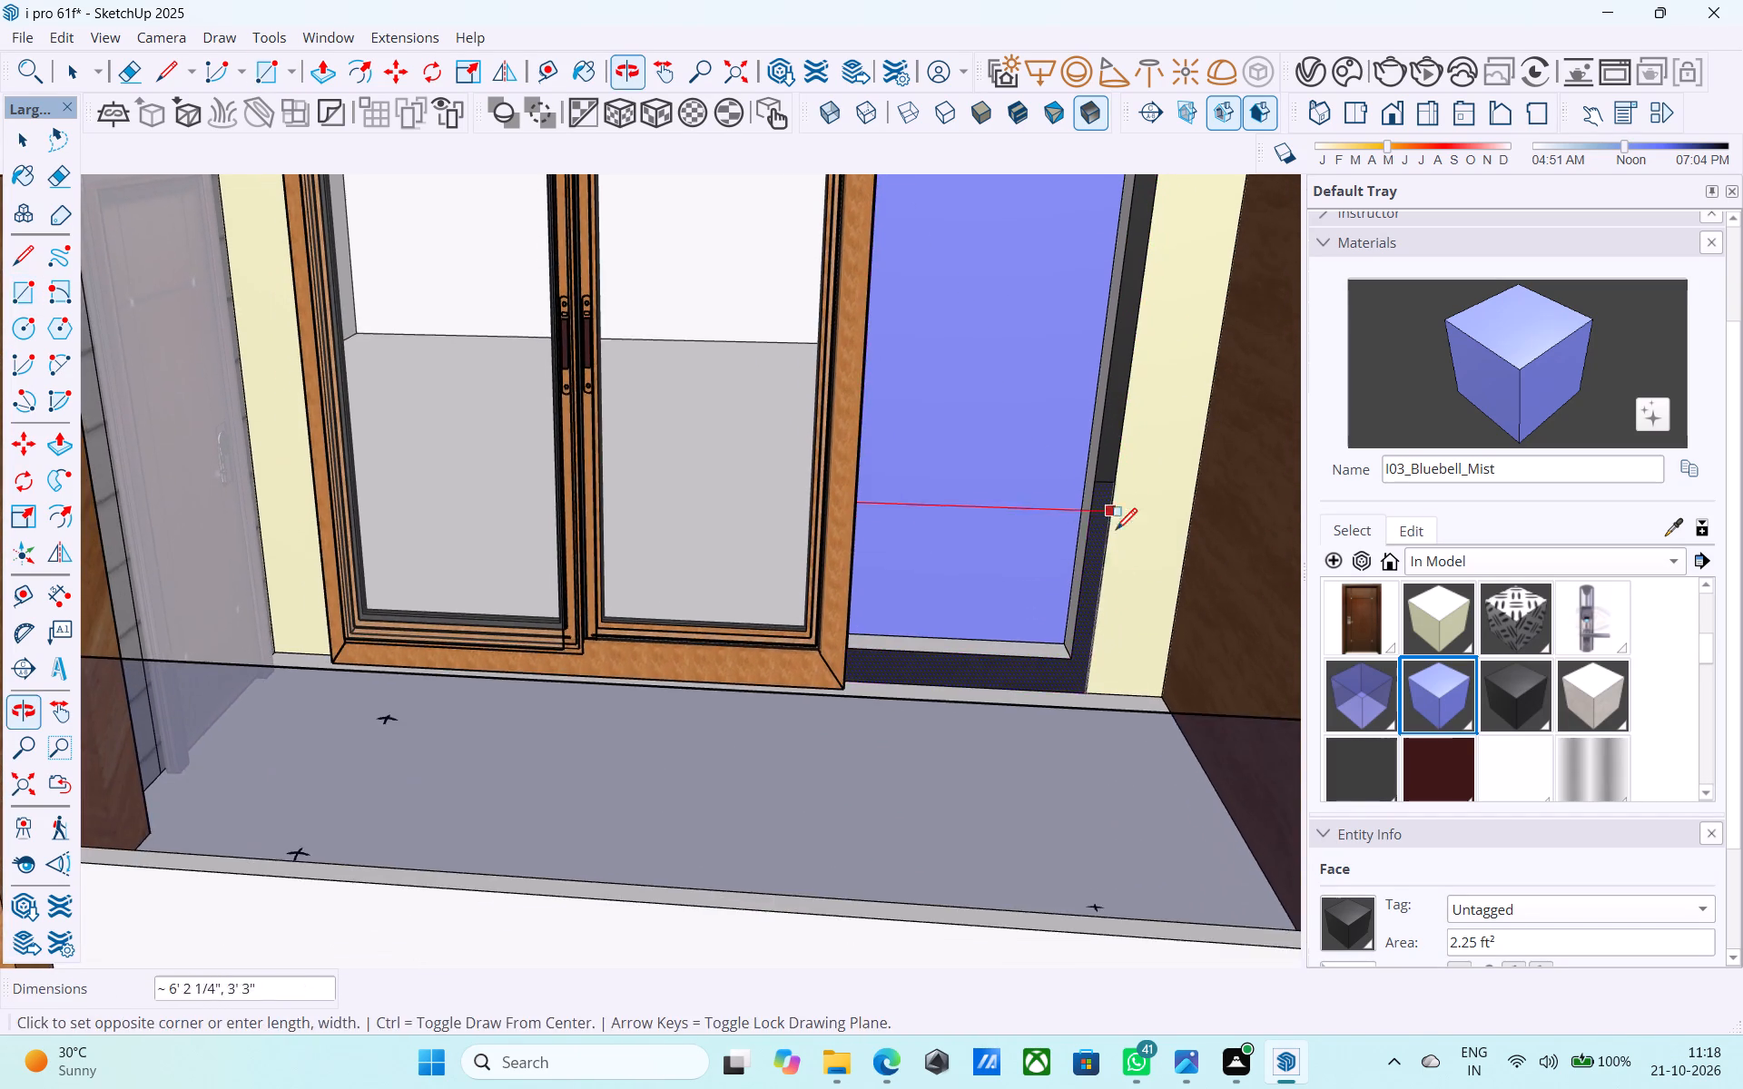
middle_click_drag(1111, 623, 1129, 672)
scroll(1104, 682, "up", 4)
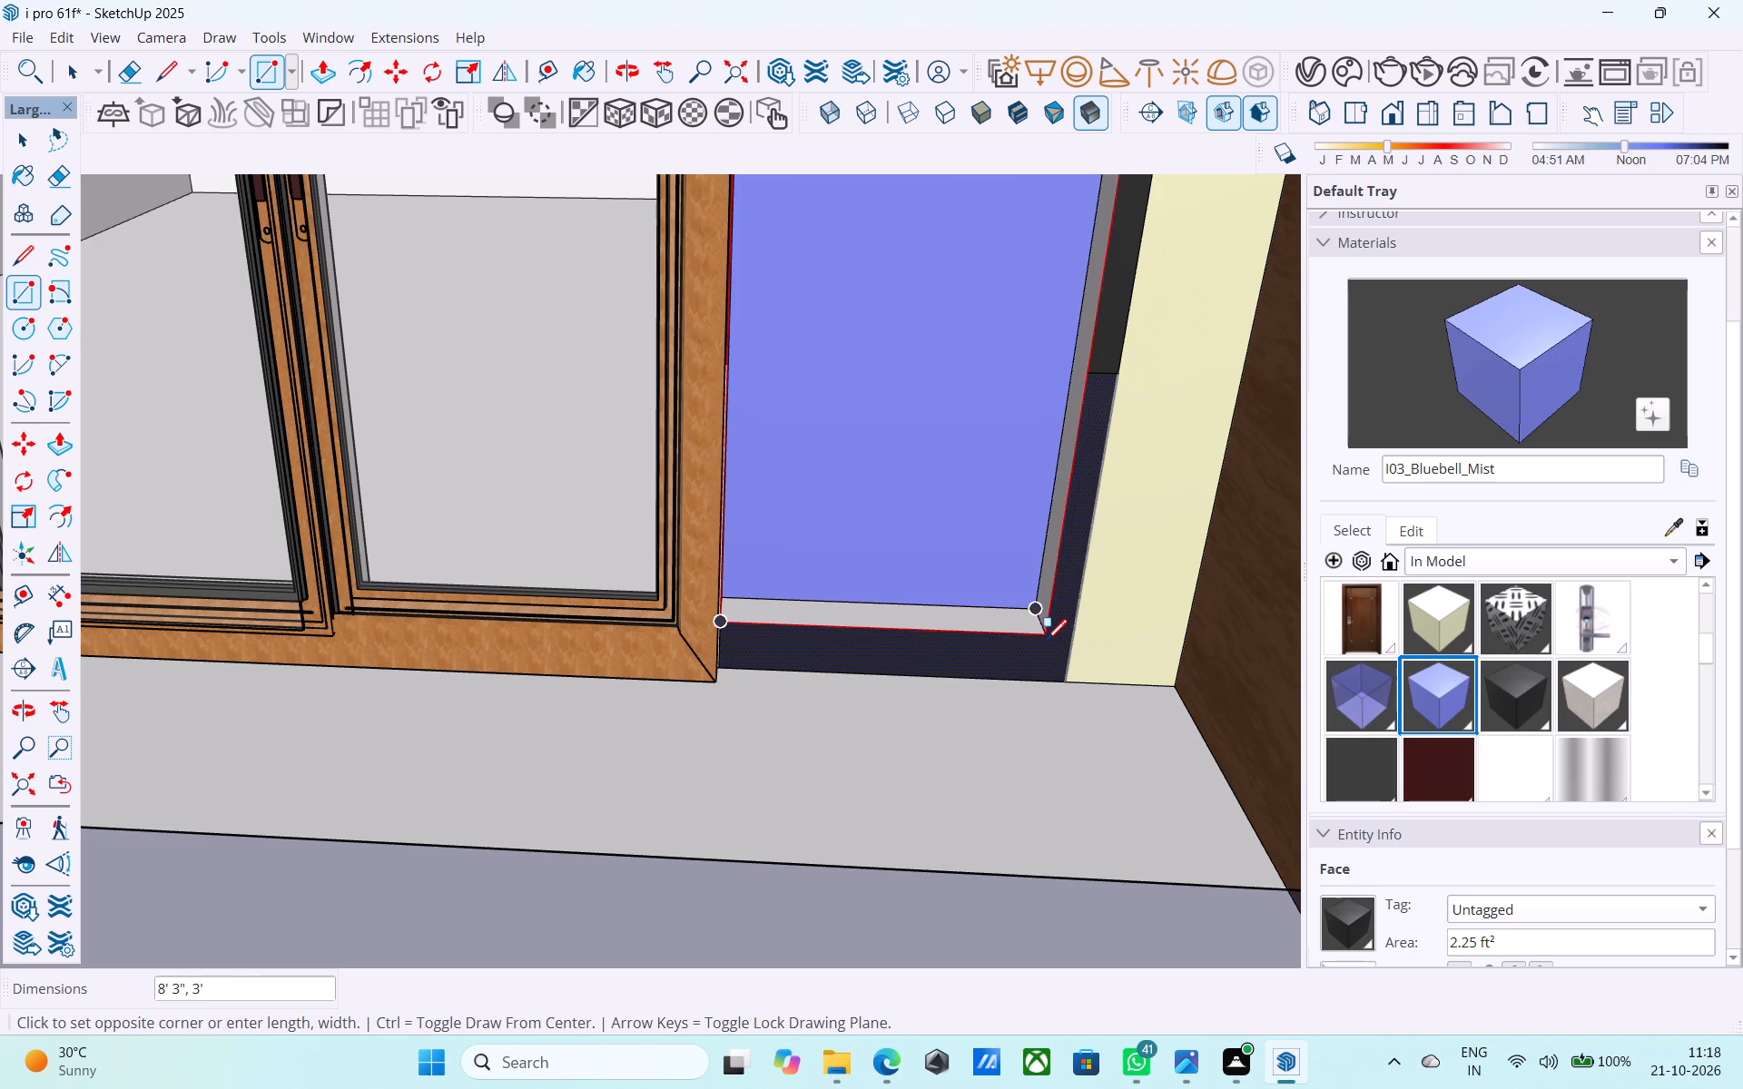
left_click(1046, 642)
Paint the outer panel in the upper narrow opening with Glass_Basic_01.
left_click(1359, 696)
left_click(1038, 526)
Save the model, purging its unused items.
scroll(1034, 519, "down", 9)
middle_click_drag(1014, 587, 915, 502)
scroll(900, 475, "down", 8)
middle_click_drag(942, 500, 943, 520, "shift")
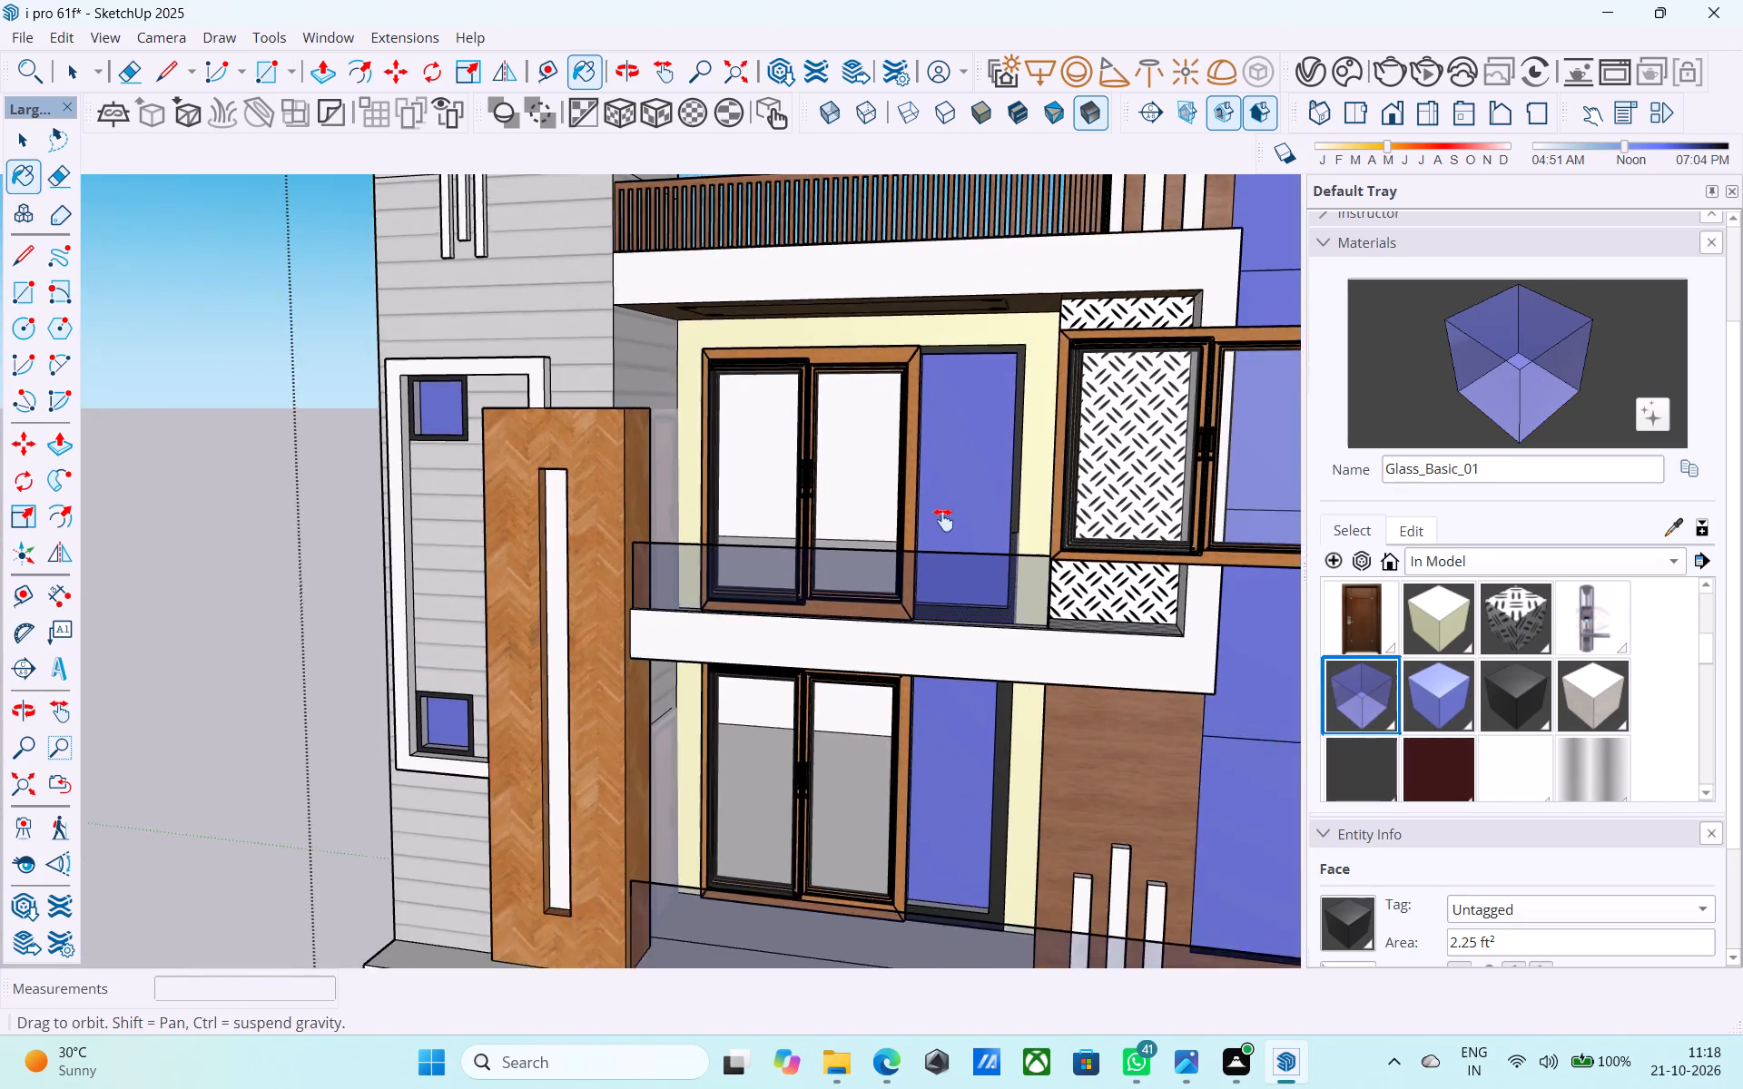
middle_click_drag(943, 520, 974, 503, "shift")
scroll(820, 405, "down", 5)
middle_click_drag(850, 427, 829, 475)
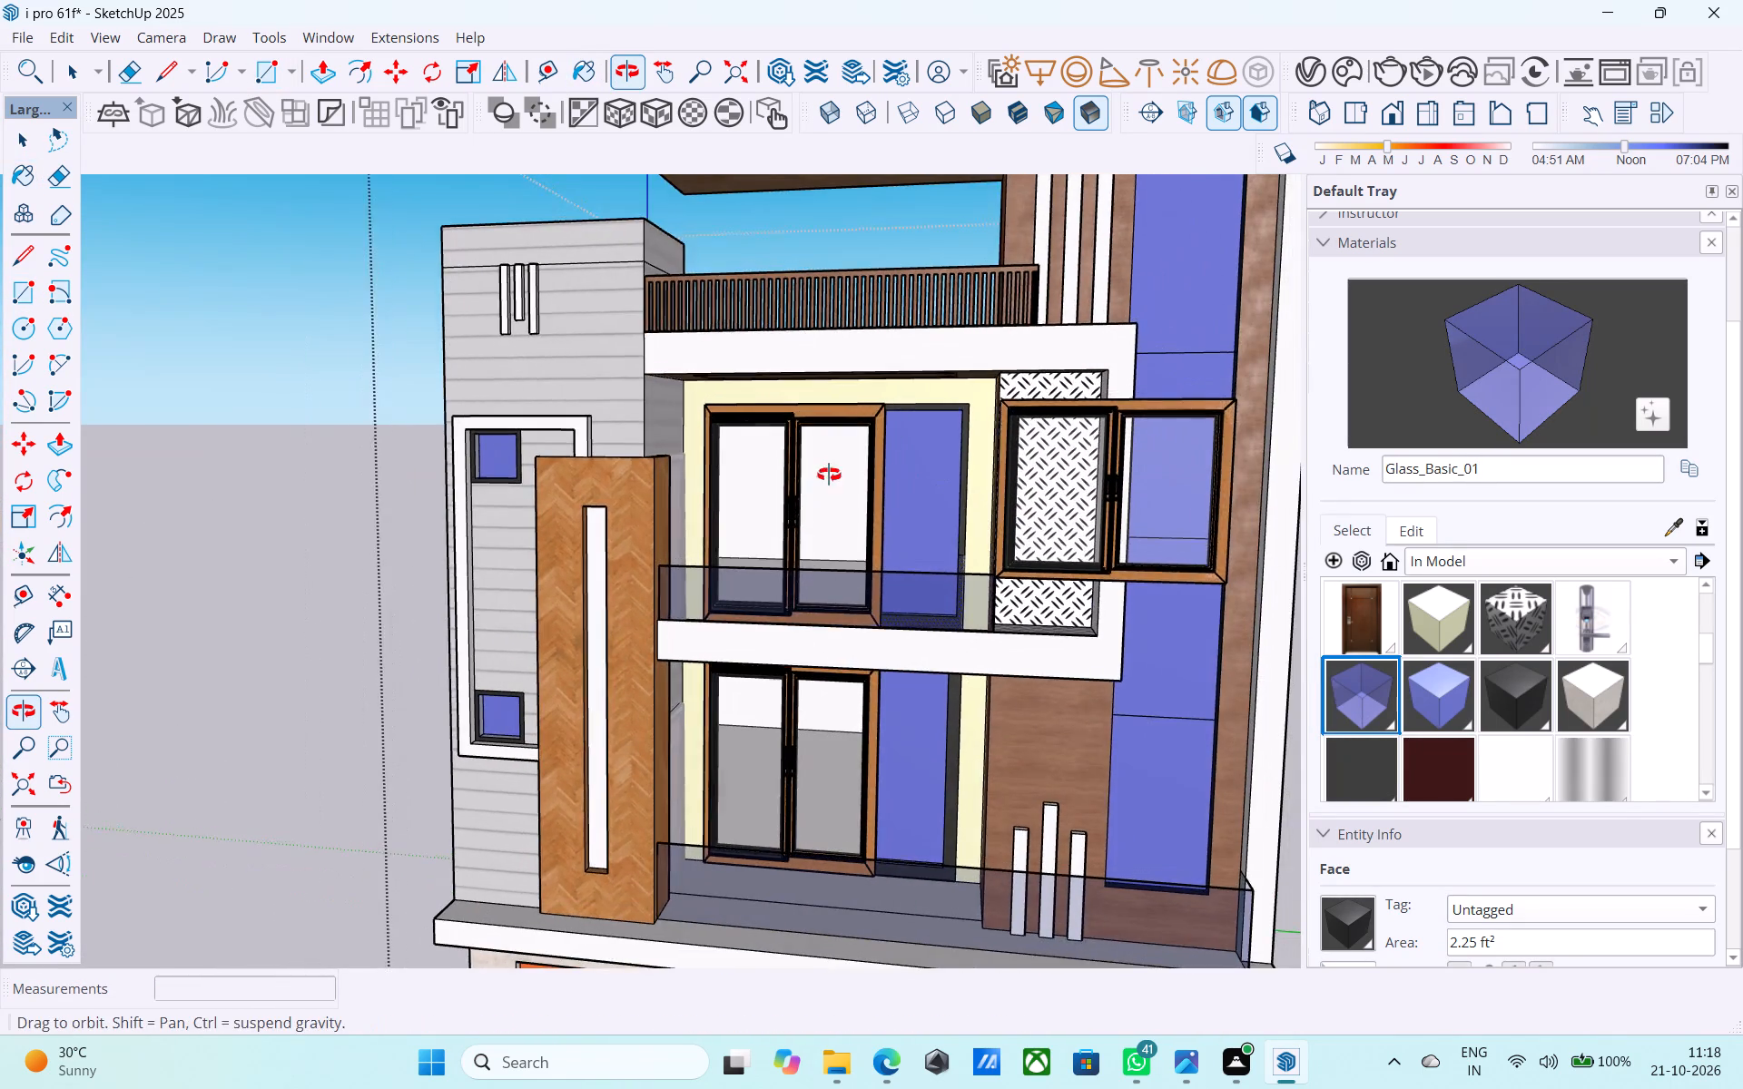
middle_click_drag(829, 475, 789, 495)
key("ctrl+s")
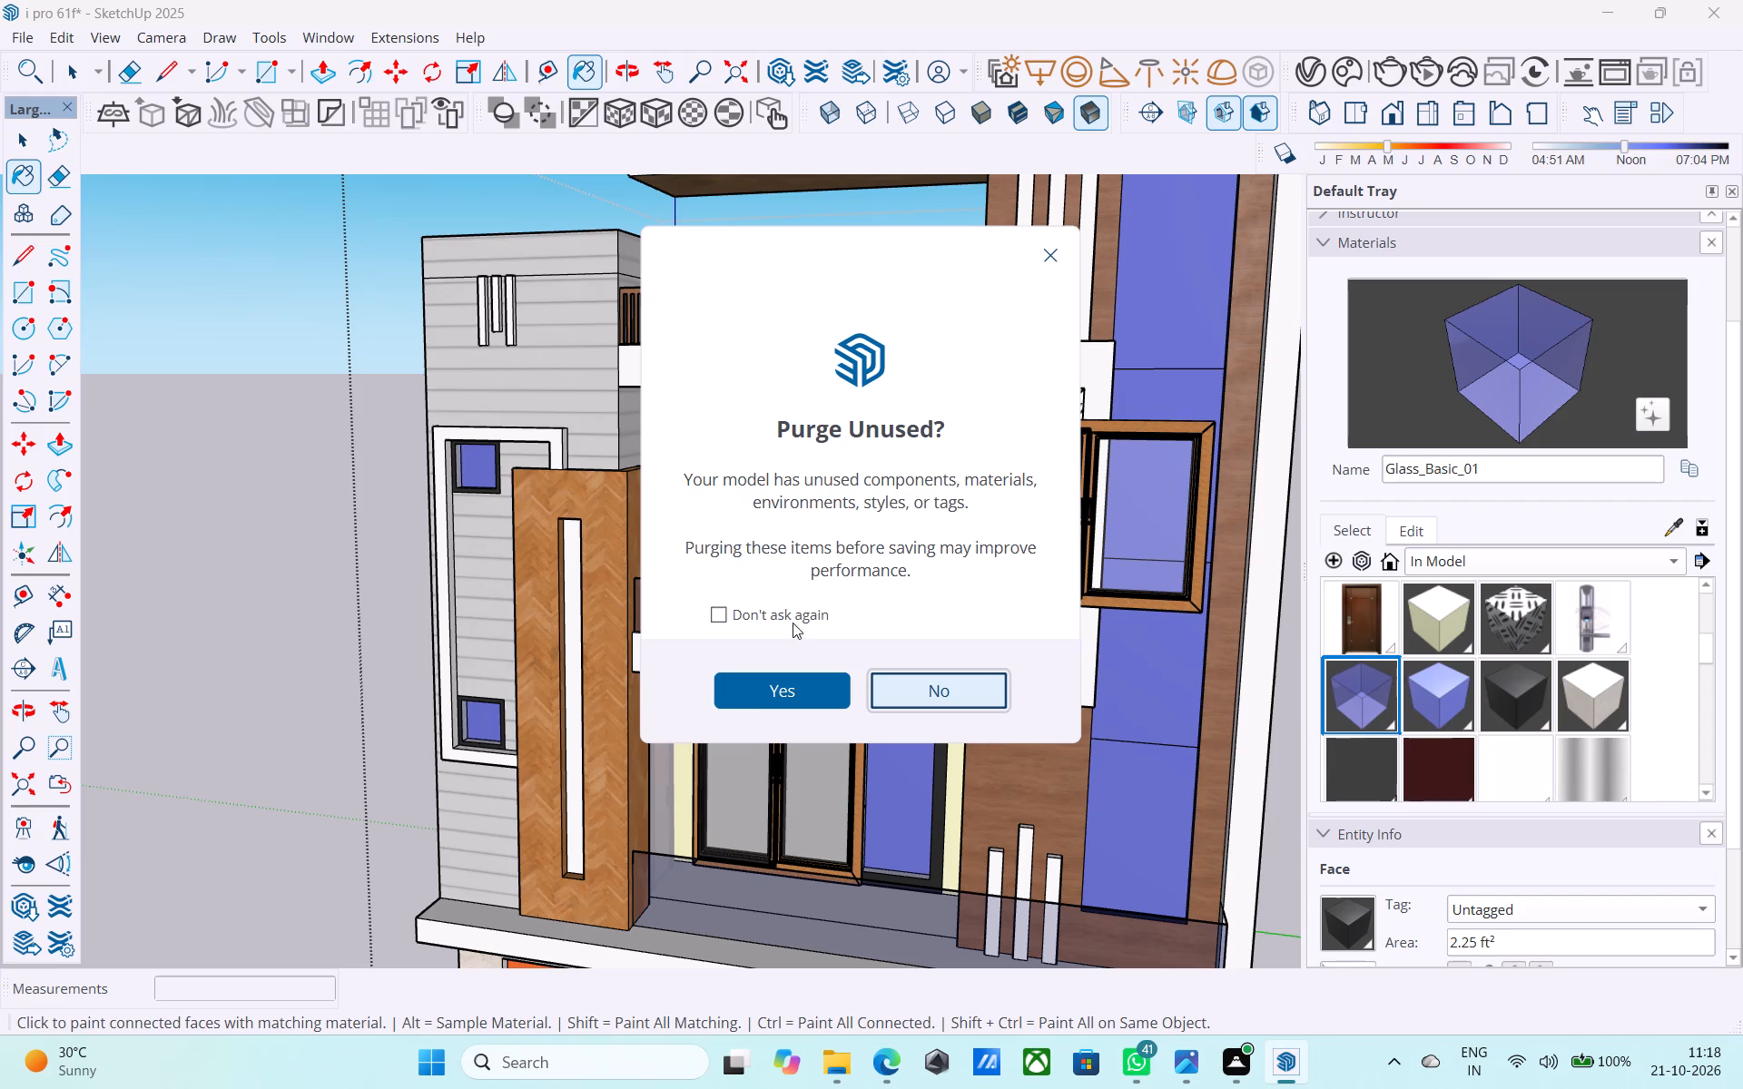
left_click(792, 707)
Delete the spare wood-framed window standing in front of the upper balcony's patterned wall and the tall blue glazing.
key("space")
scroll(783, 542, "down", 14)
middle_click_drag(839, 498, 1012, 482)
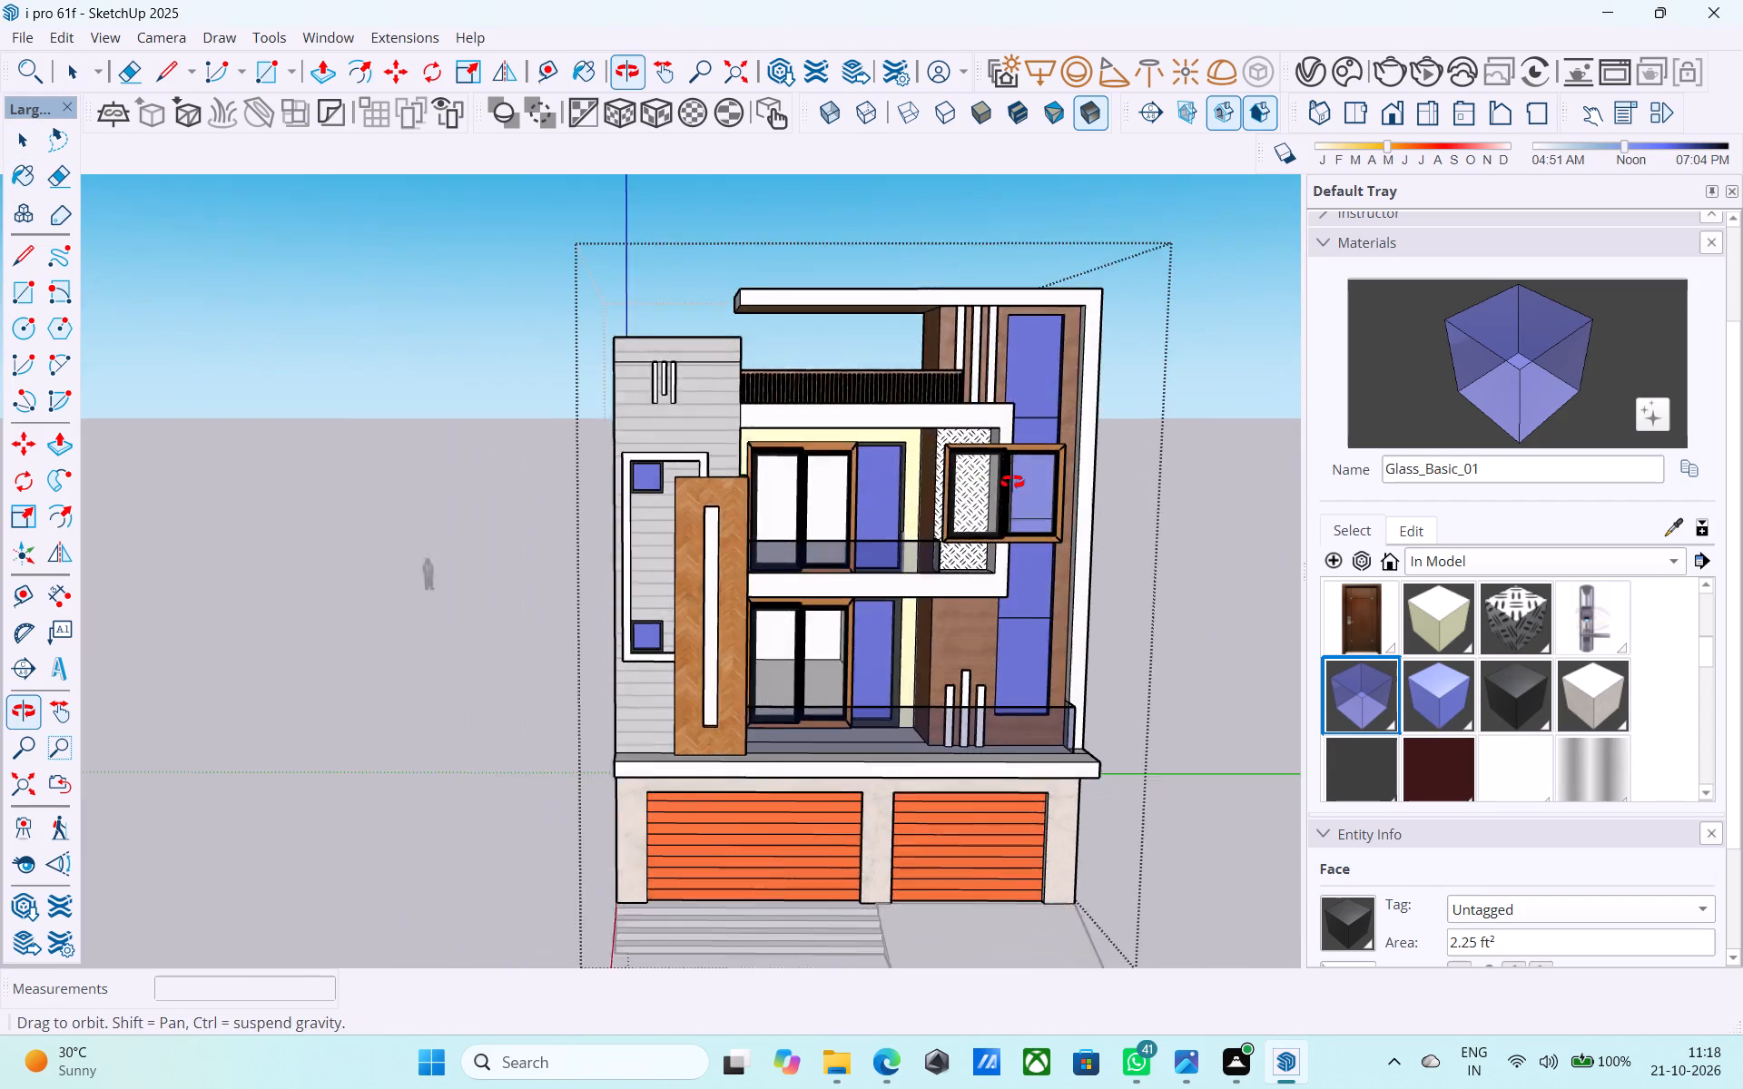
middle_click_drag(1012, 482, 1019, 483)
scroll(1019, 483, "up", 4)
left_click(1020, 439)
key("Delete")
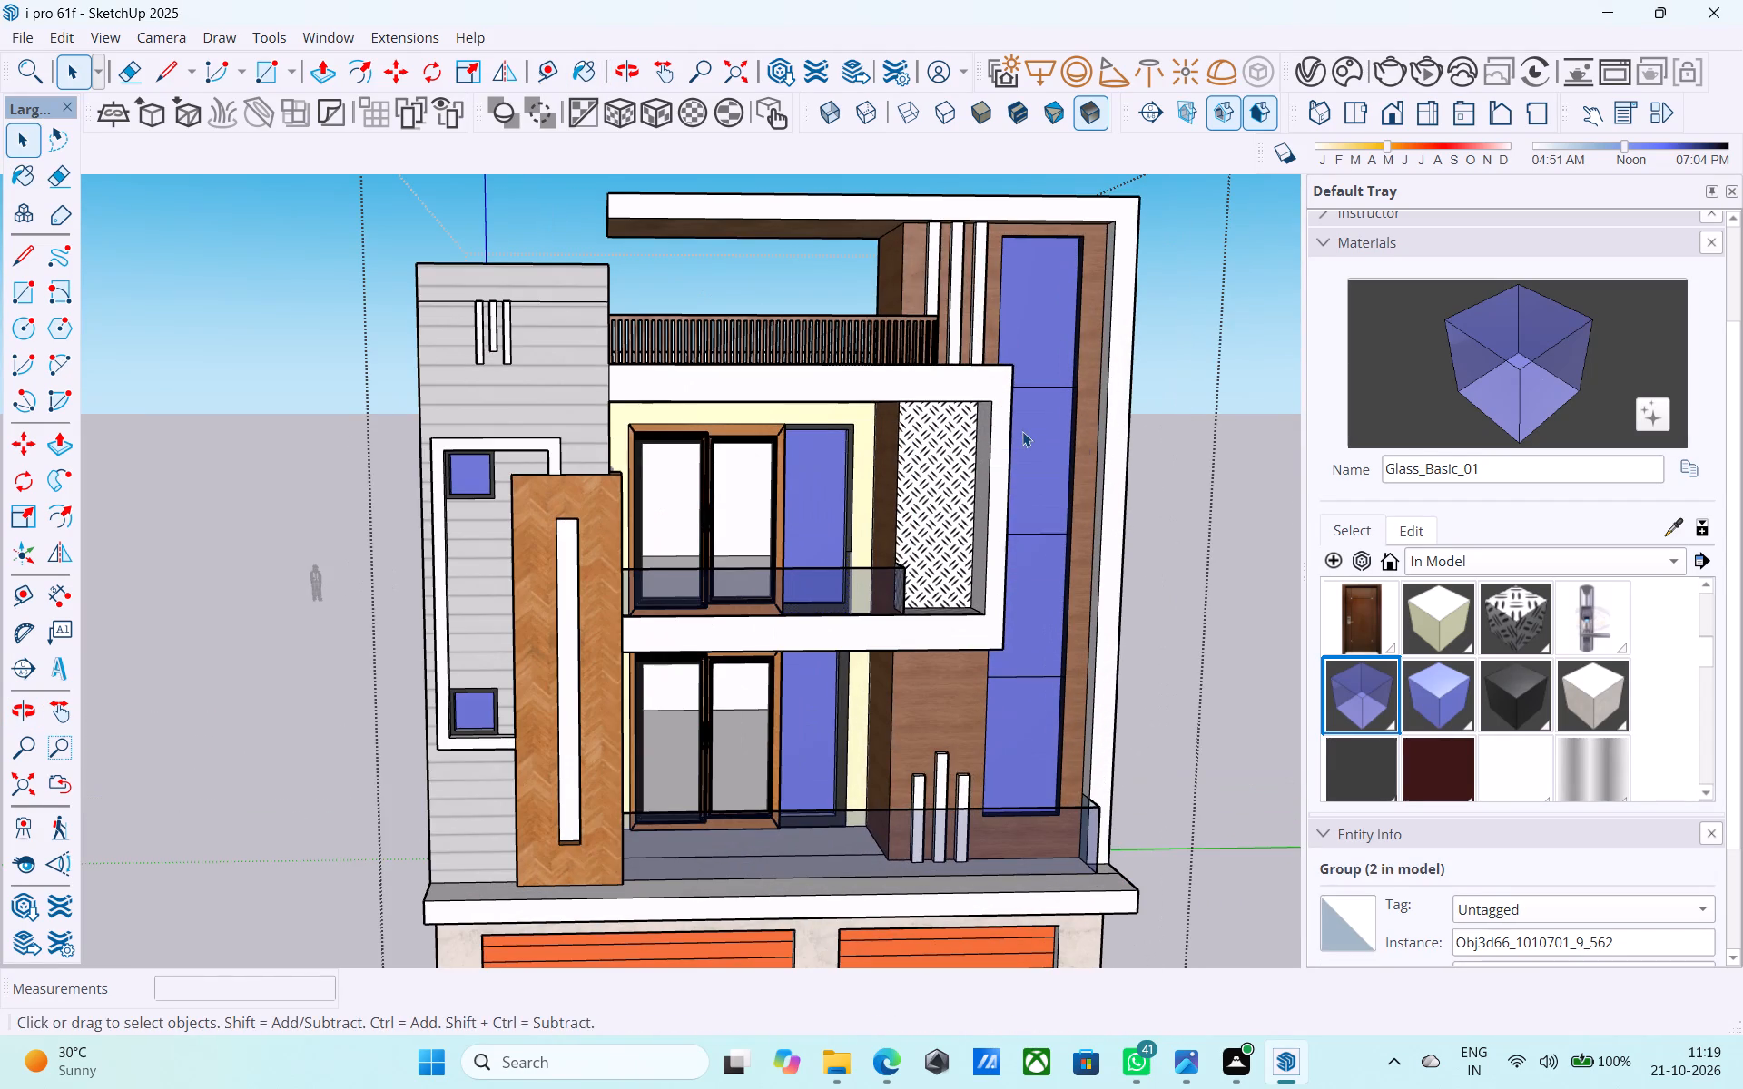
Examine the whole house exterior from several angles, including the roof canopy, terrace railing, balconies and side wall.
middle_click_drag(1022, 431, 913, 400)
scroll(930, 411, "down", 12)
middle_click_drag(891, 397, 765, 442)
scroll(765, 442, "up", 5)
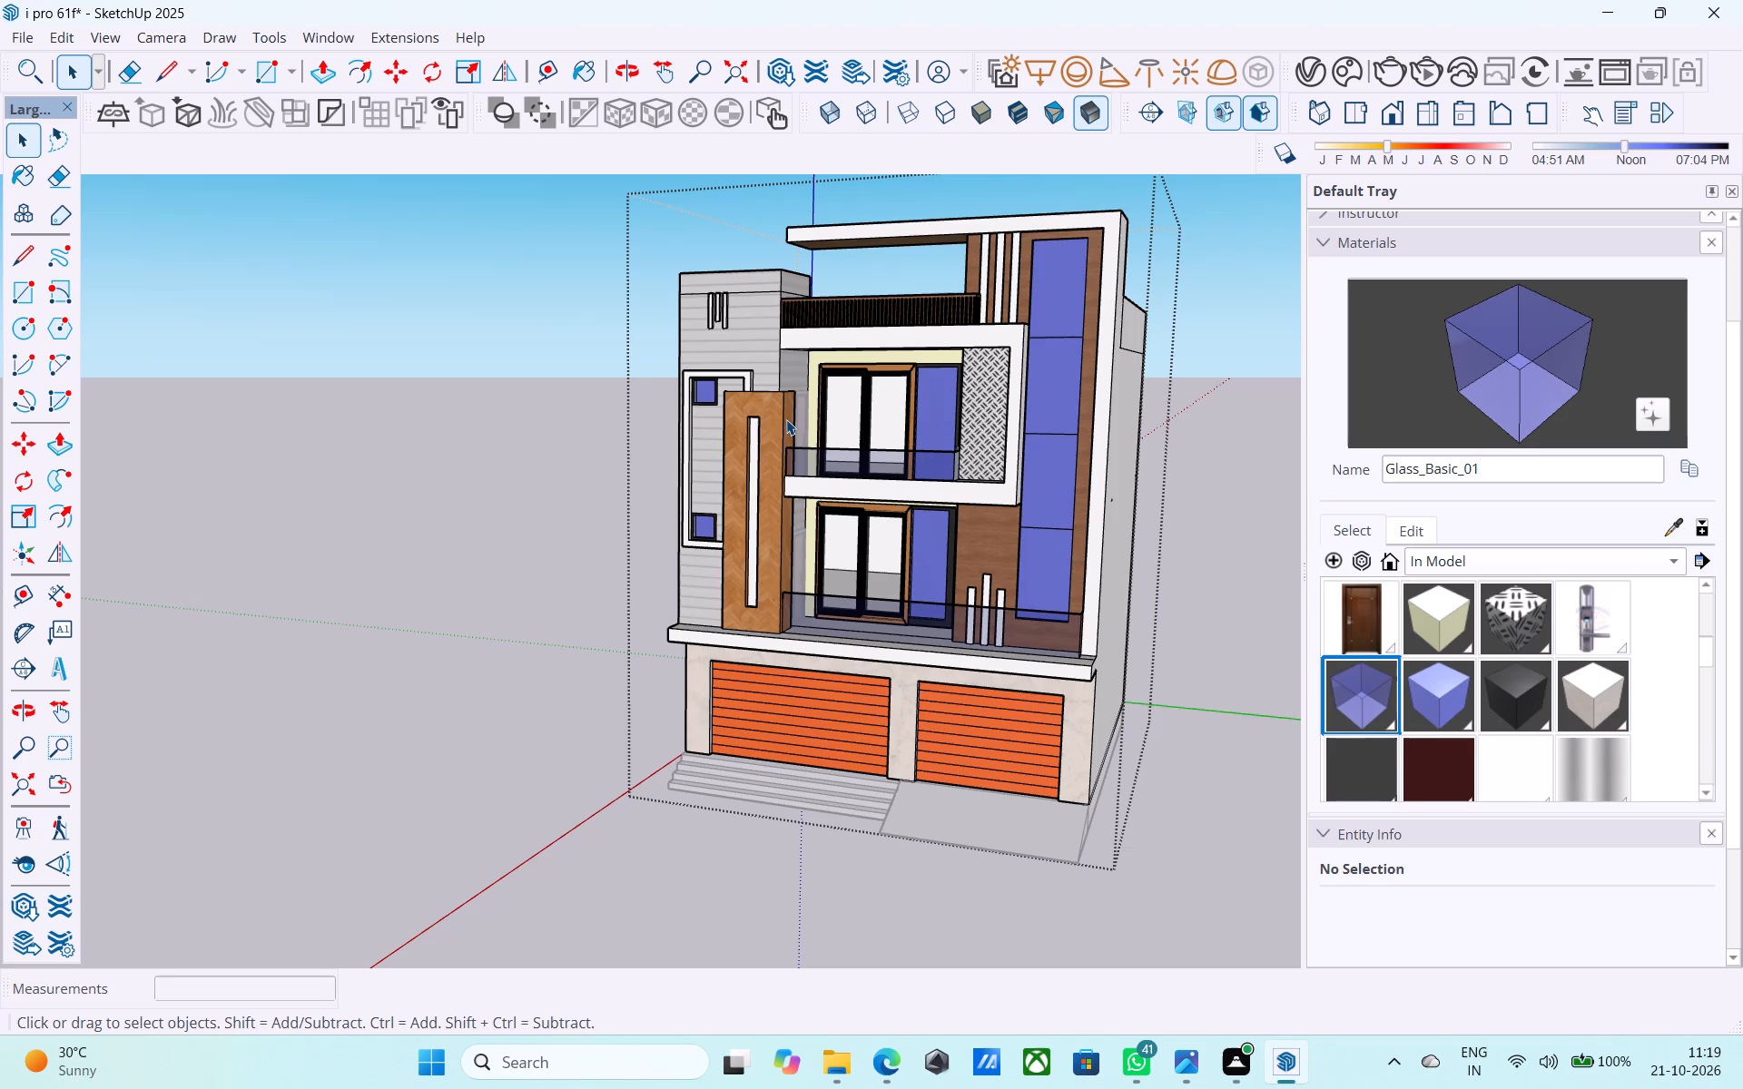
scroll(825, 244, "down", 2)
middle_click_drag(946, 205, 947, 201)
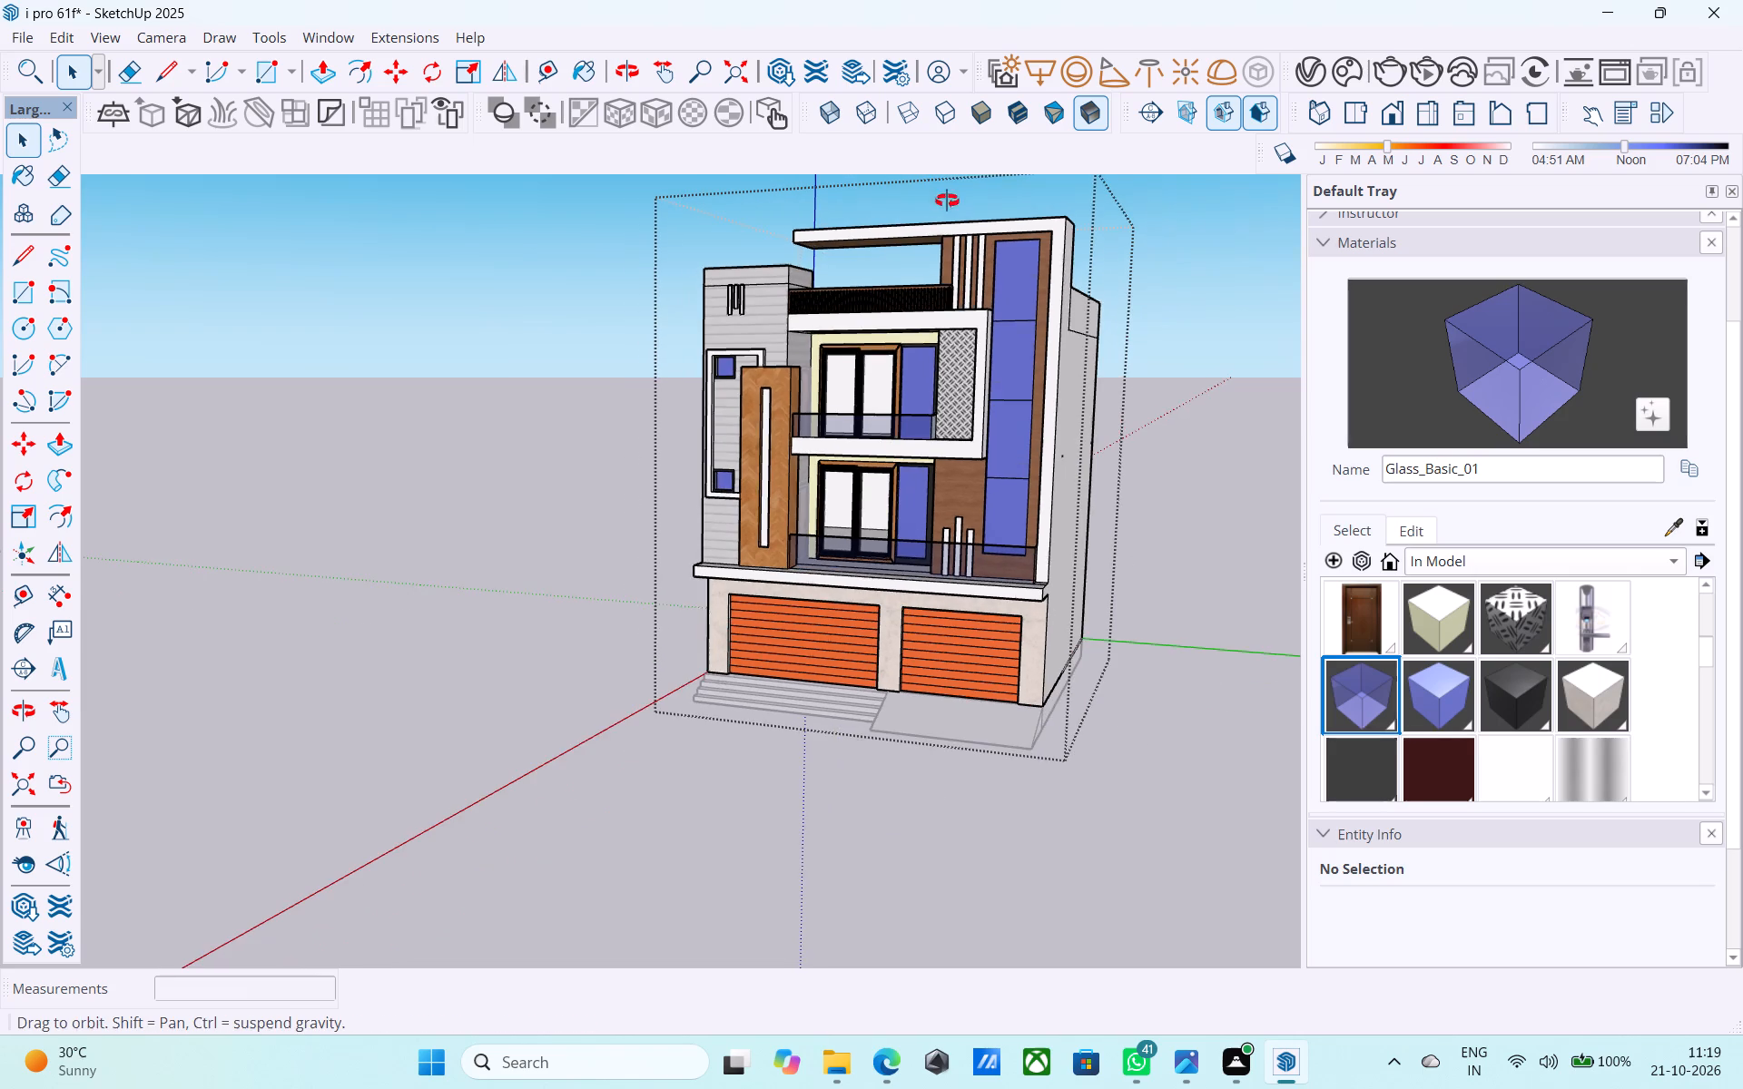
middle_click_drag(947, 201, 967, 128)
middle_click_drag(934, 216, 912, 407, "shift")
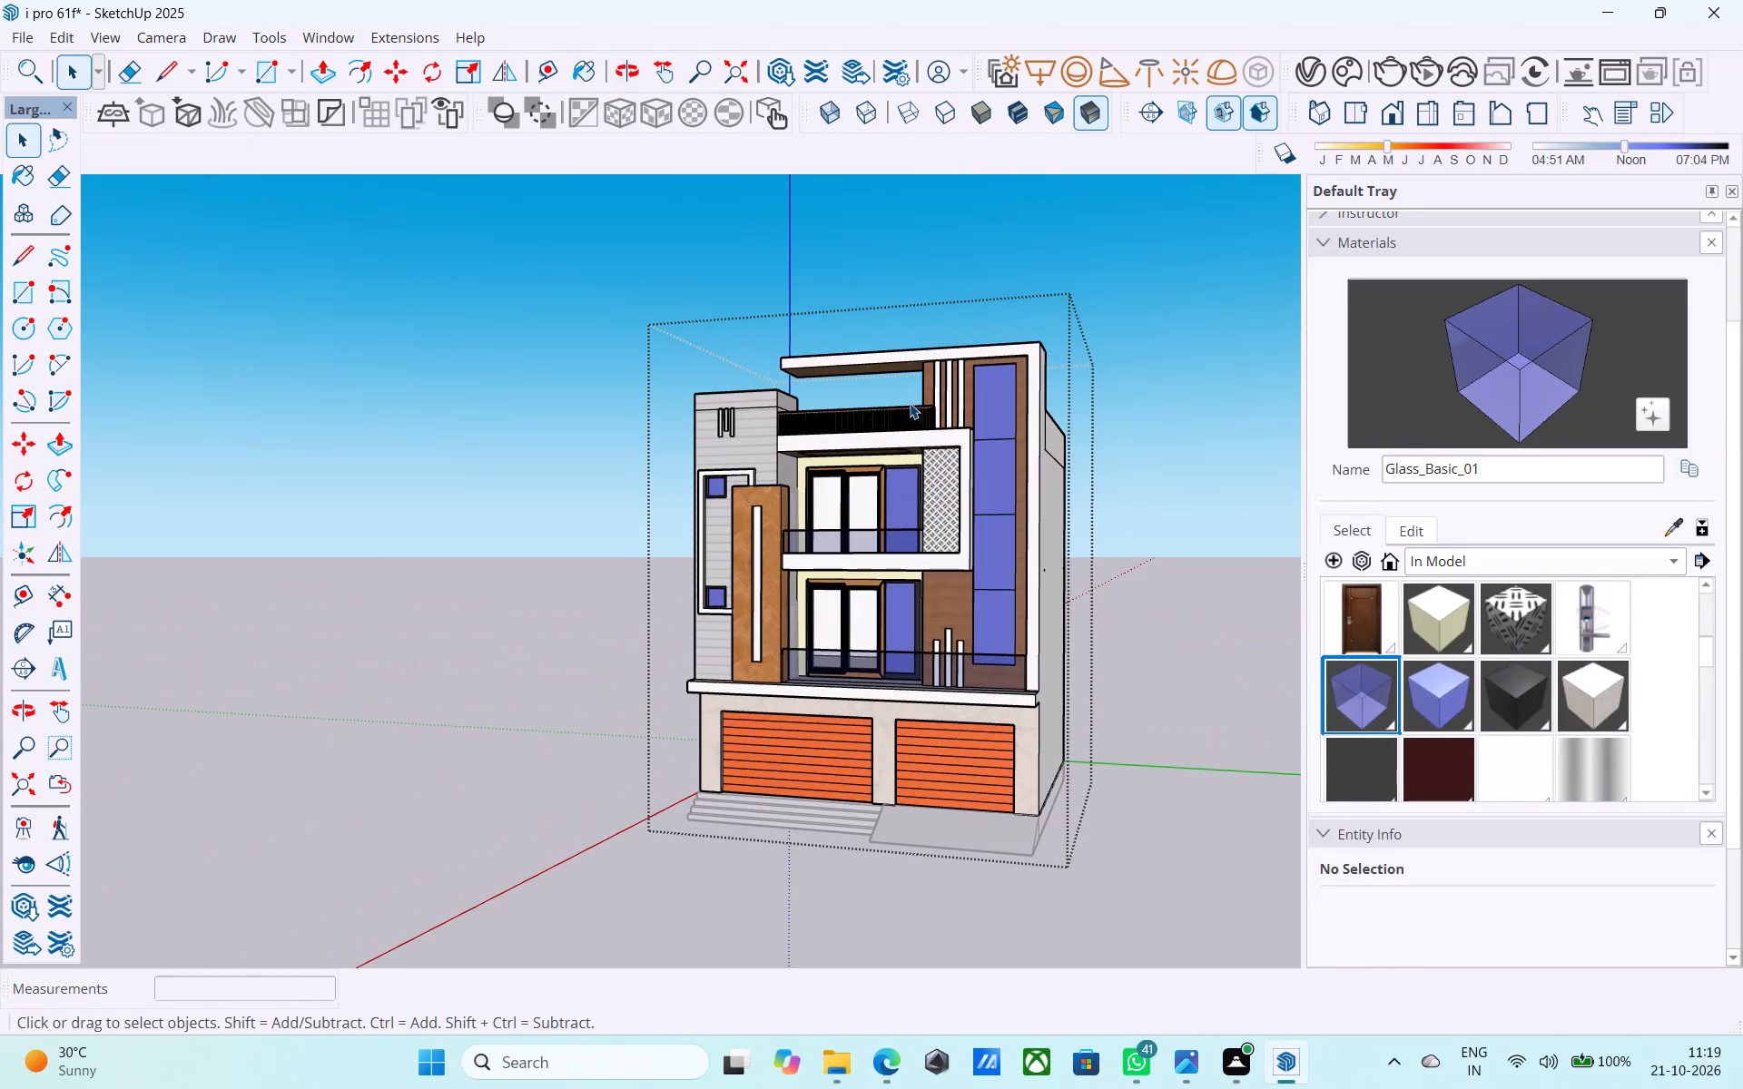
middle_click_drag(911, 413, 960, 445, "shift")
scroll(959, 413, "up", 2)
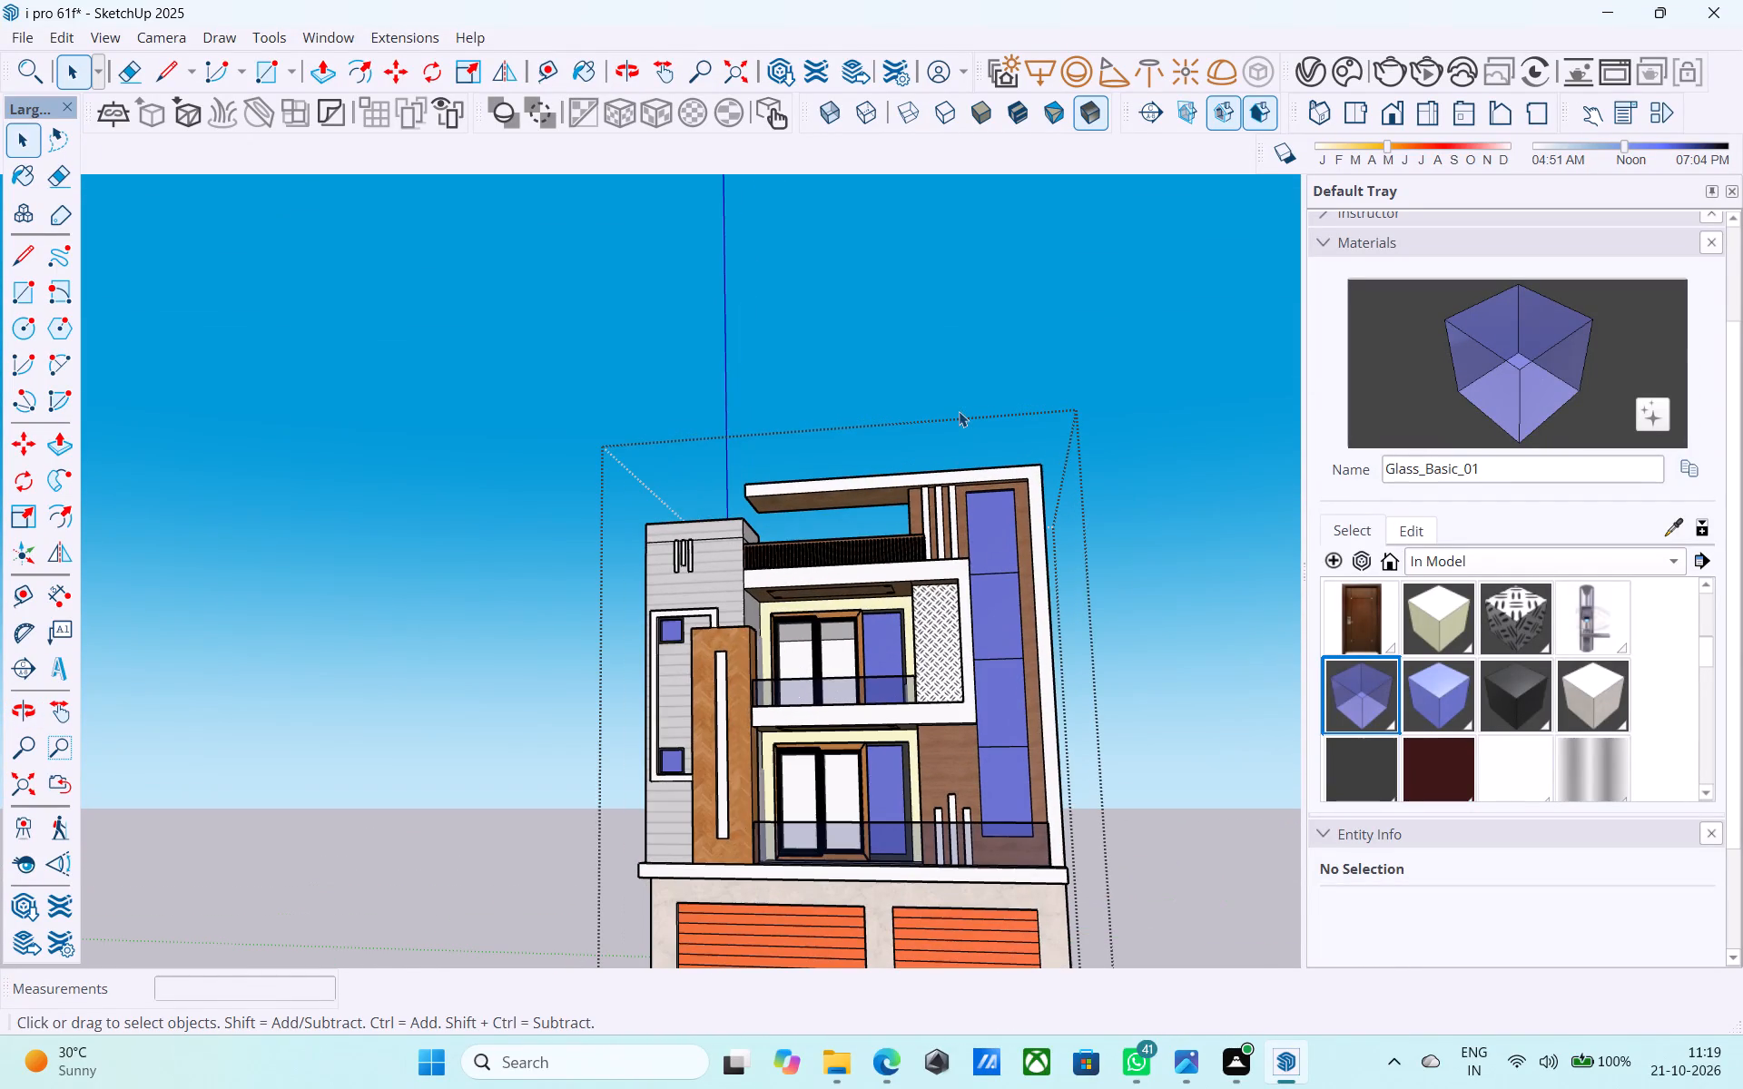
scroll(958, 407, "down", 3)
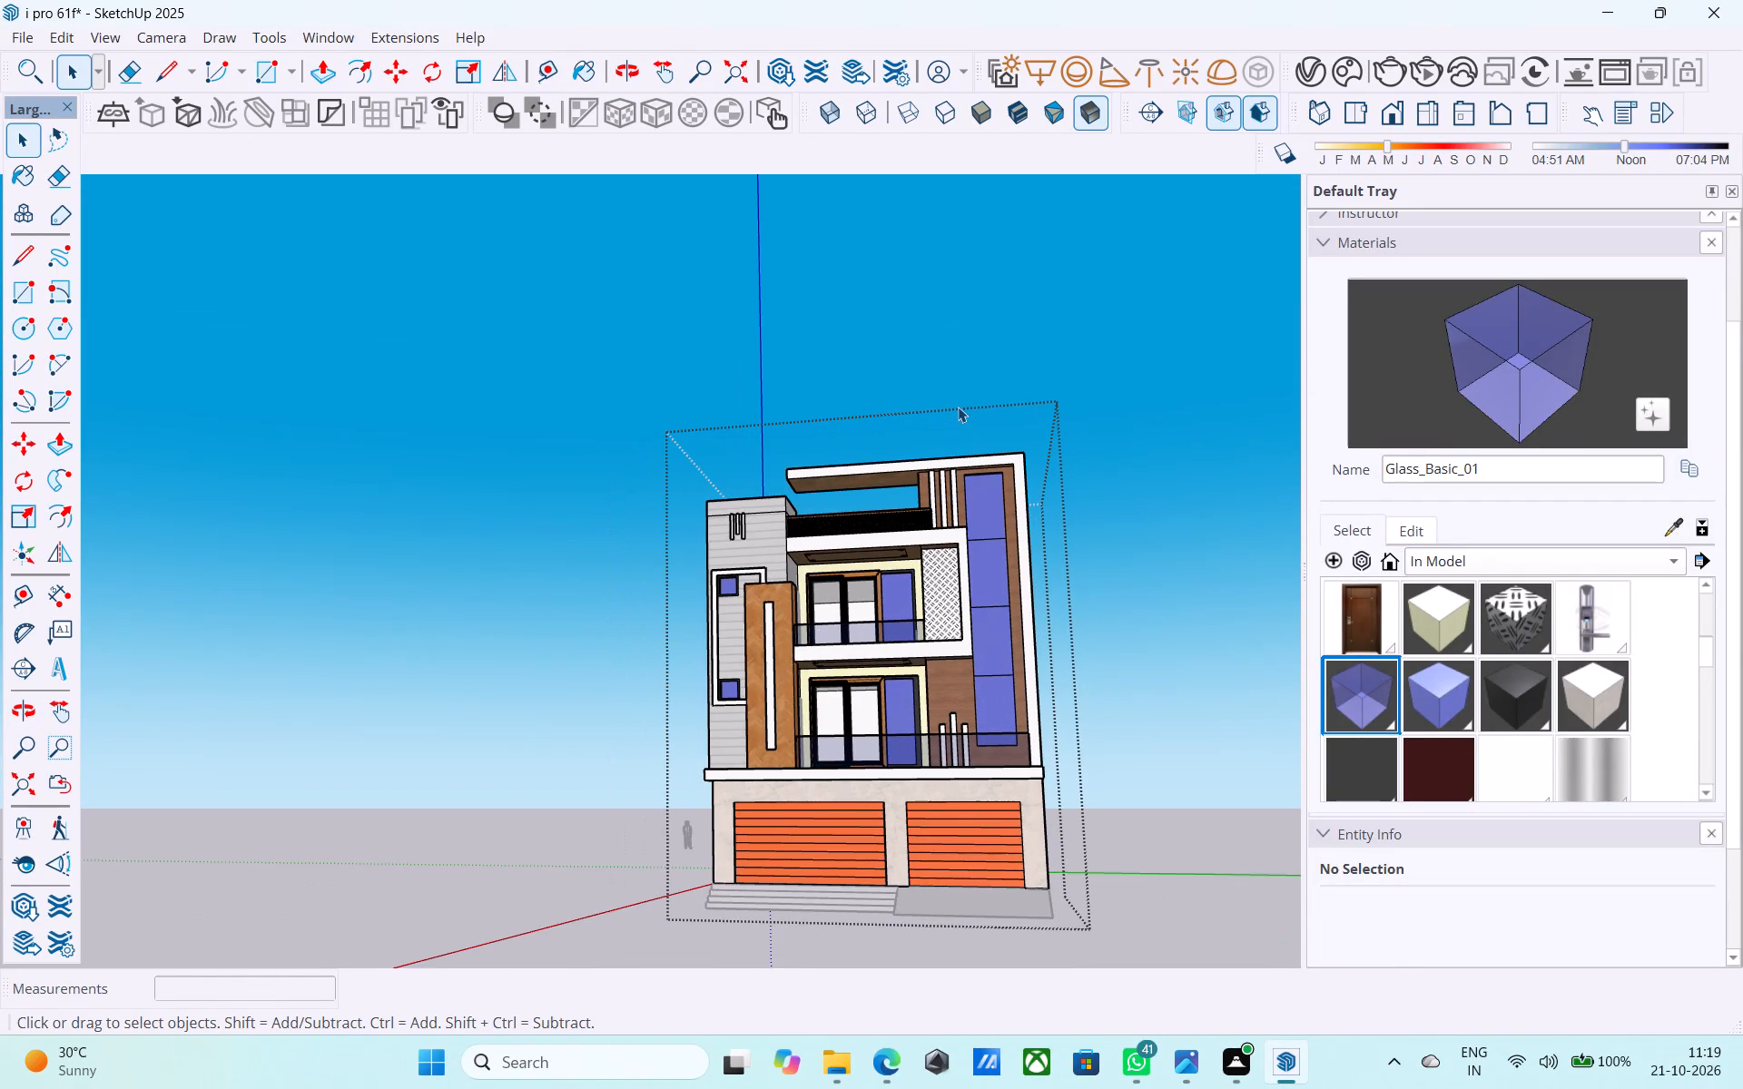
scroll(958, 407, "down", 1)
middle_click_drag(958, 407, 967, 387)
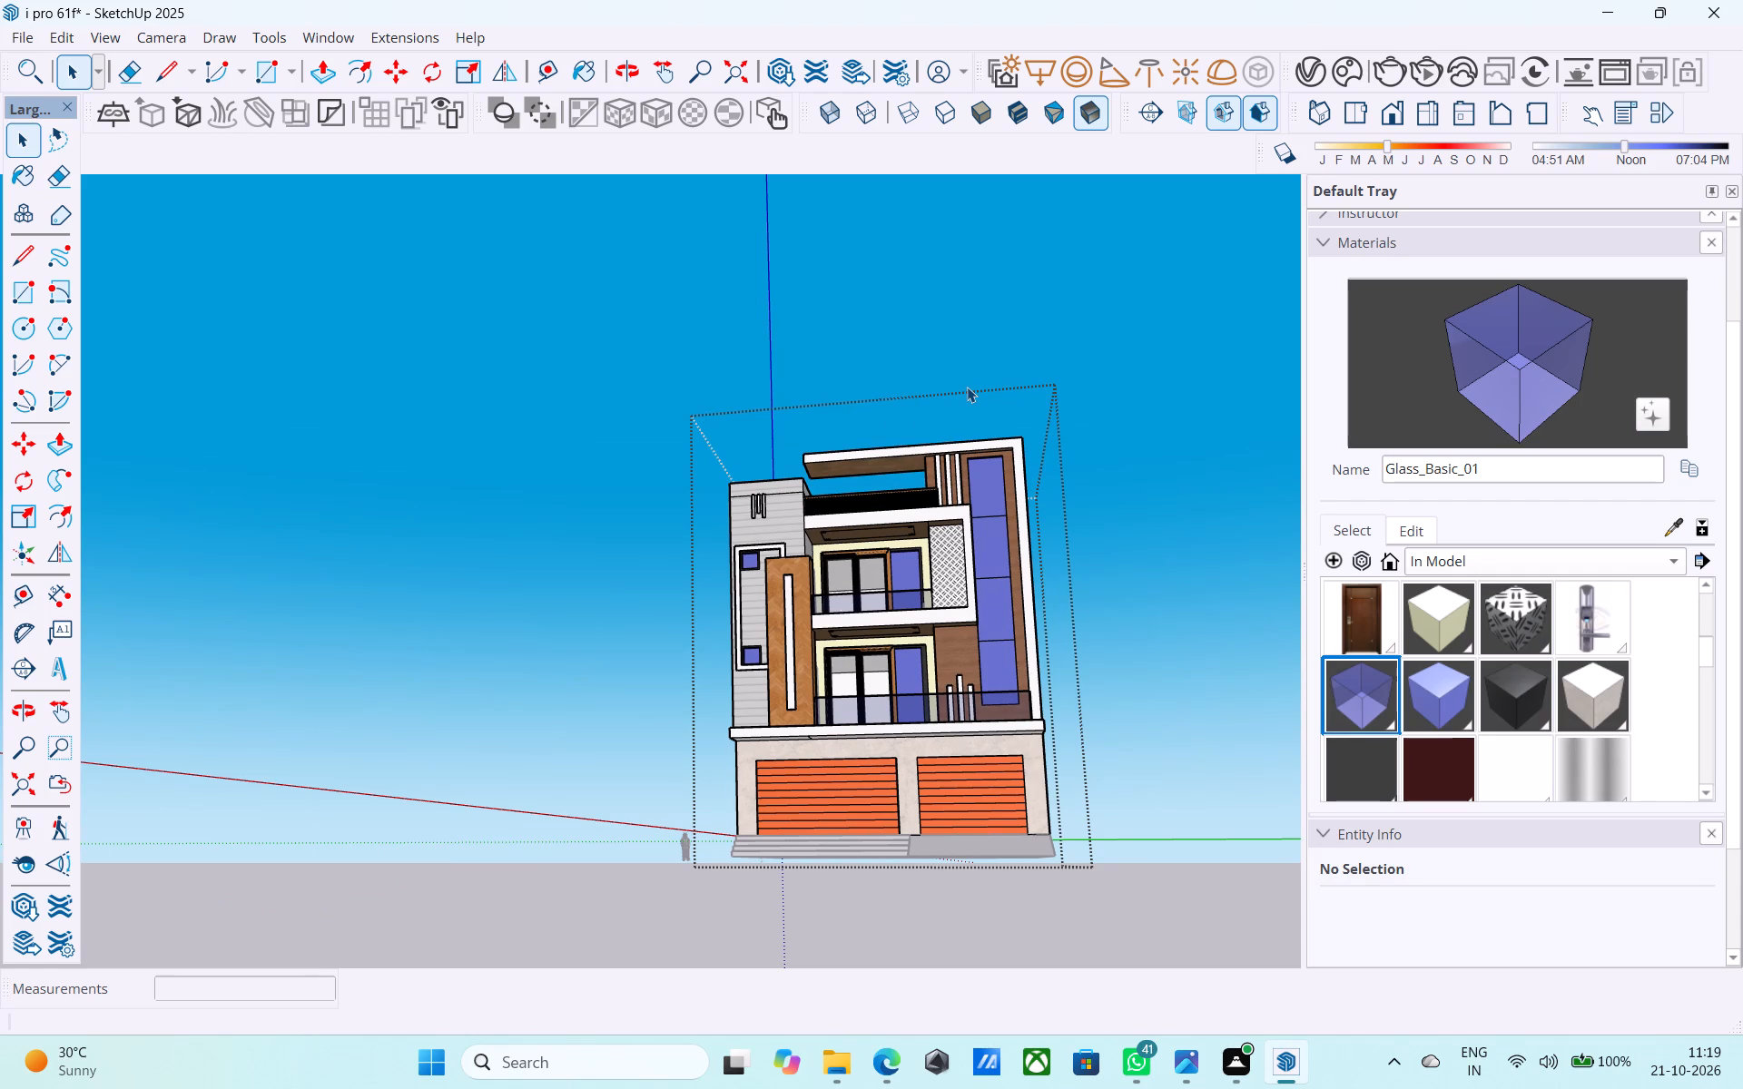
middle_click_drag(944, 389, 940, 352)
scroll(871, 446, "up", 14)
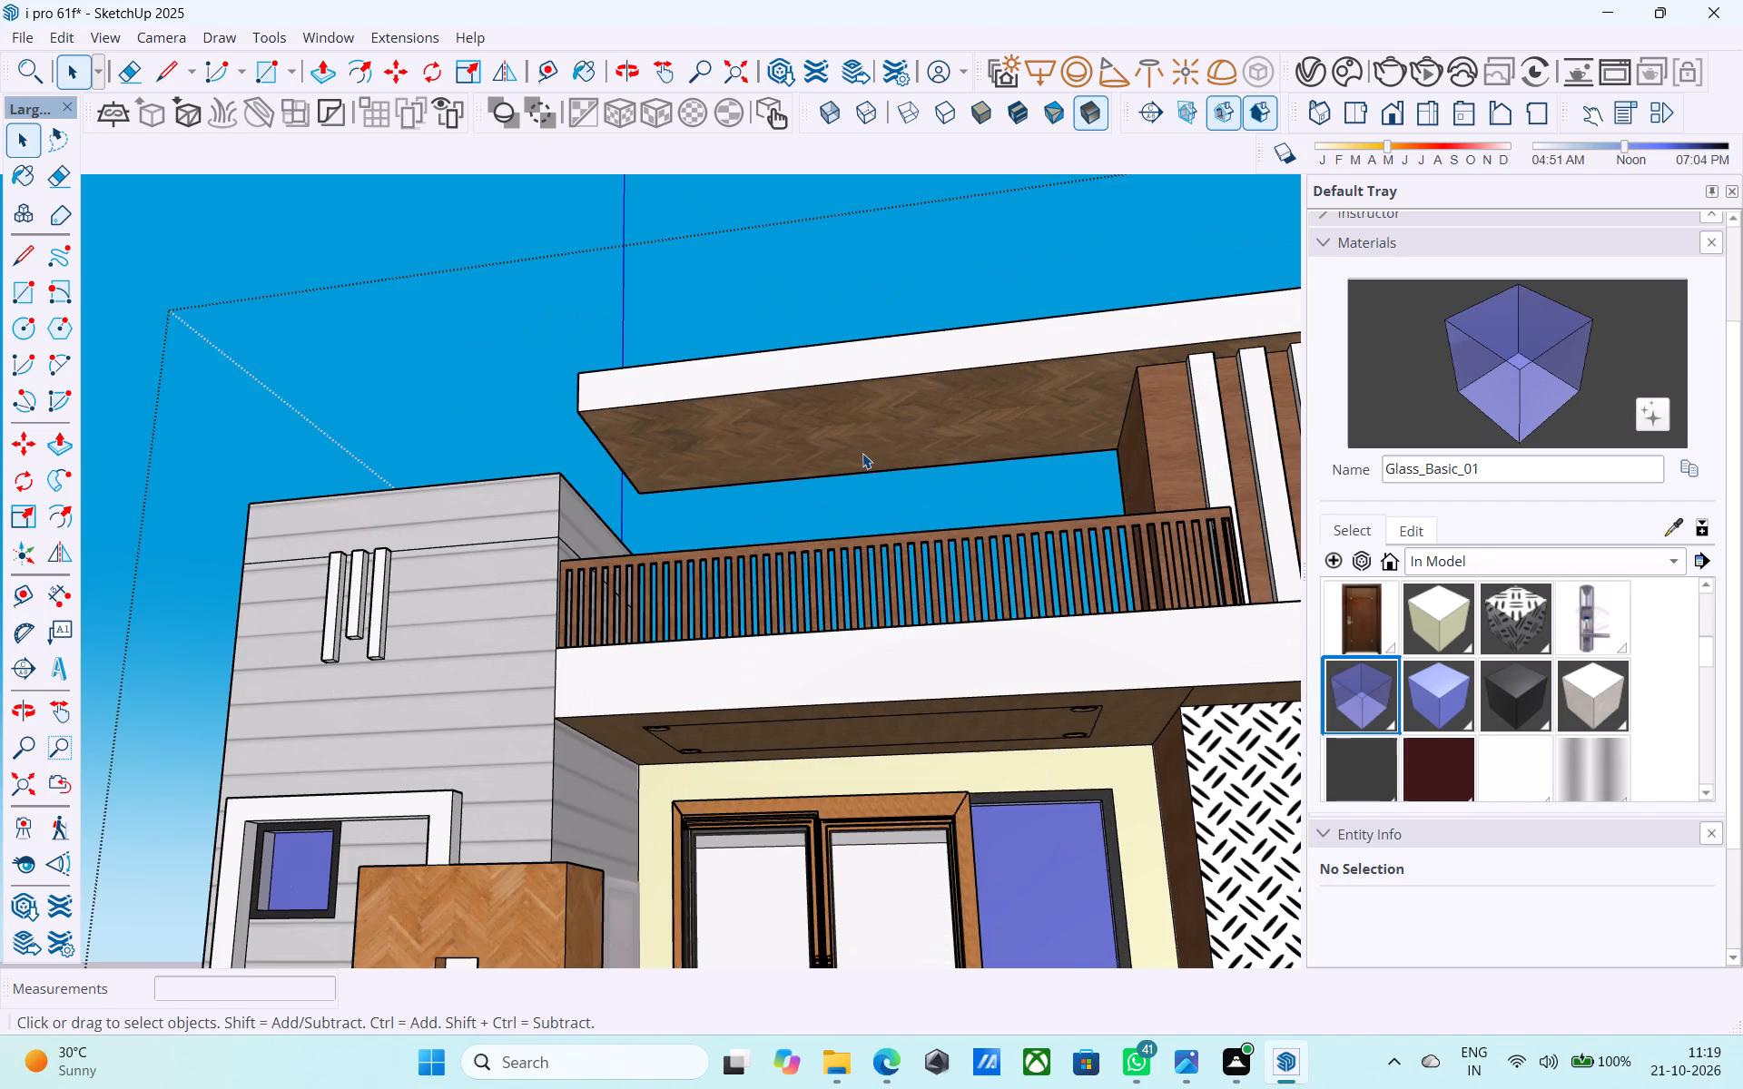
scroll(862, 453, "down", 4)
middle_click_drag(862, 453, 1341, 505)
middle_click_drag(457, 489, 641, 483)
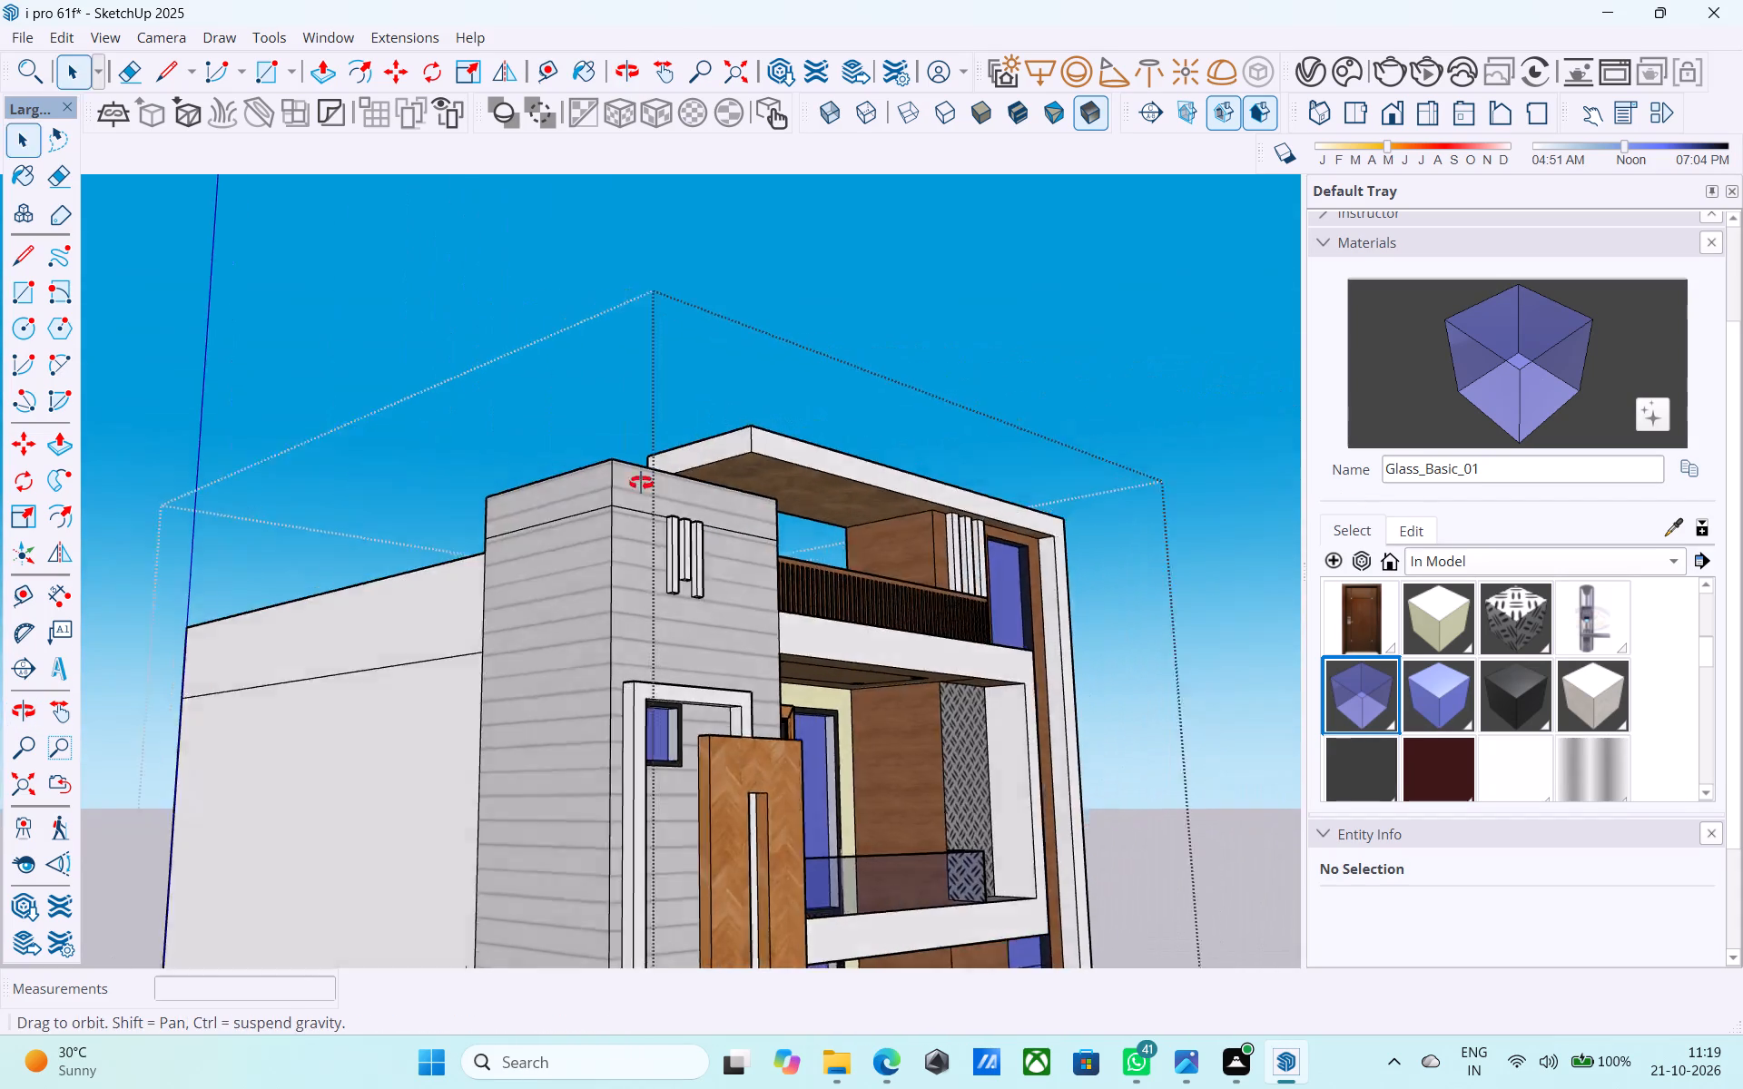
middle_click_drag(641, 483, 265, 504)
middle_click_drag(640, 415, 640, 247, "shift")
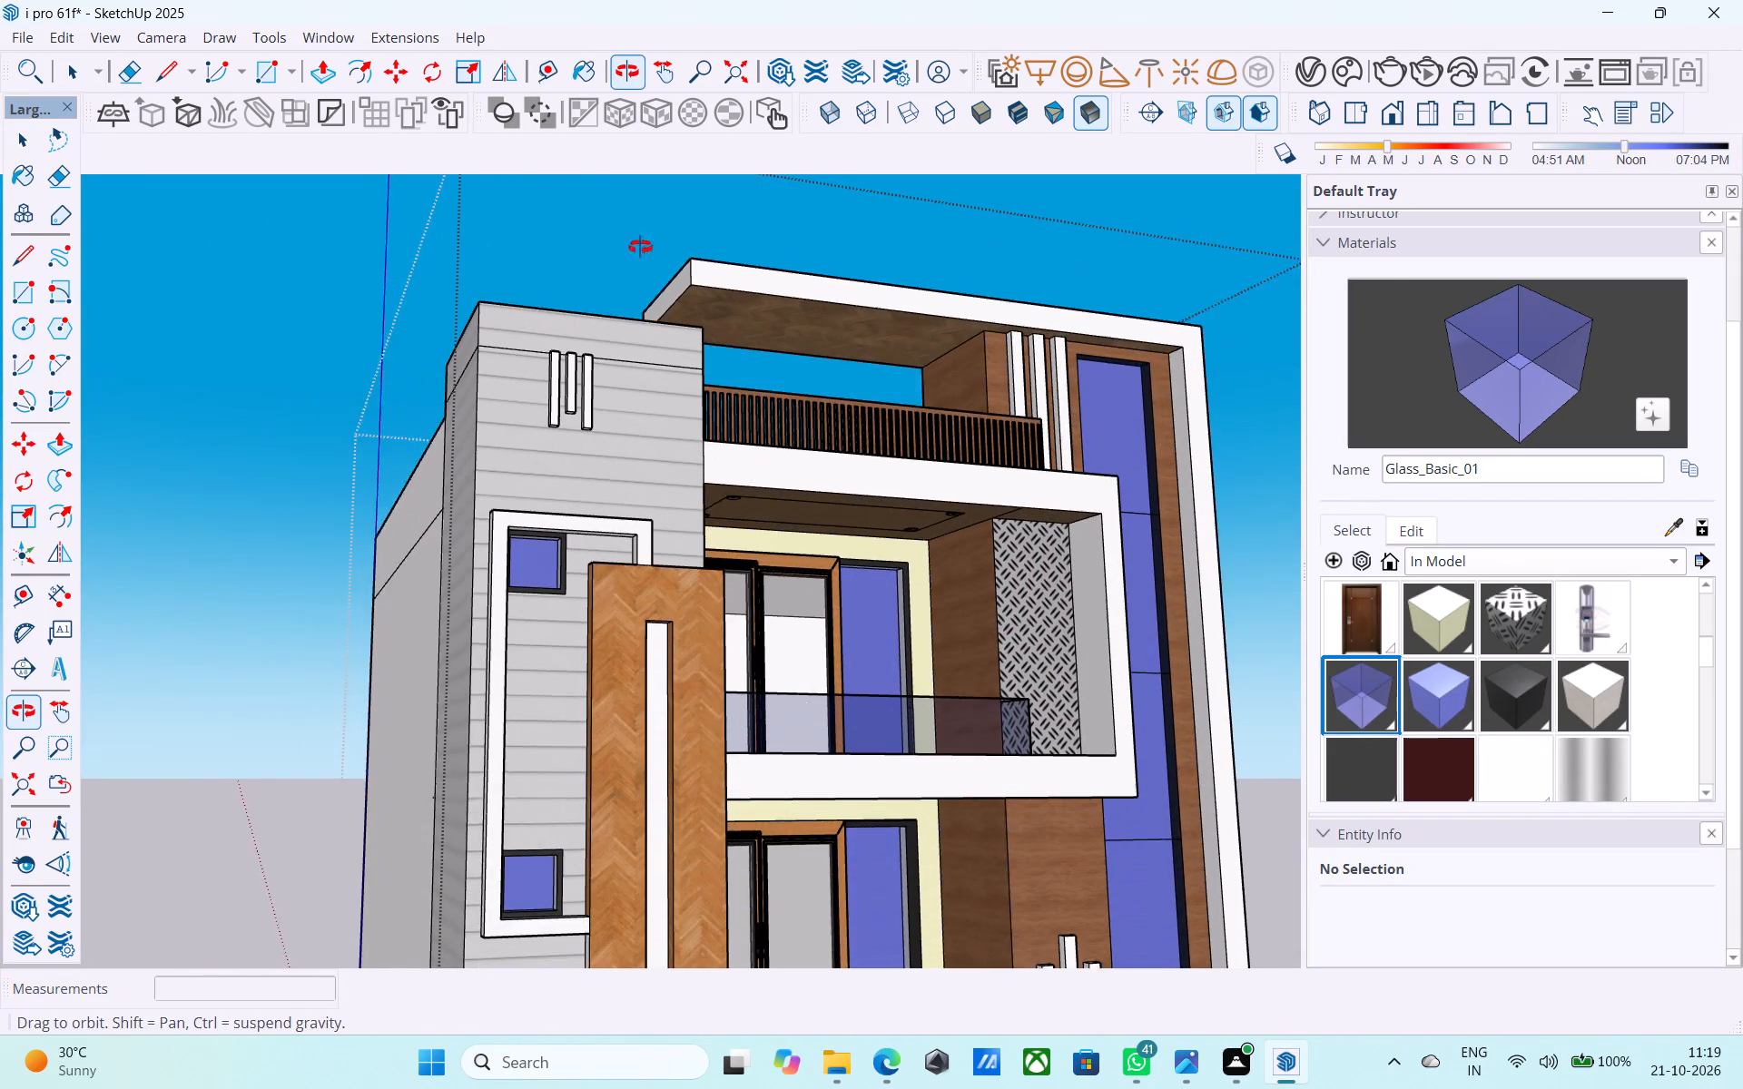
middle_click_drag(640, 247, 642, 262, "shift")
middle_click_drag(702, 407, 677, 283)
middle_click_drag(623, 417, 623, 280)
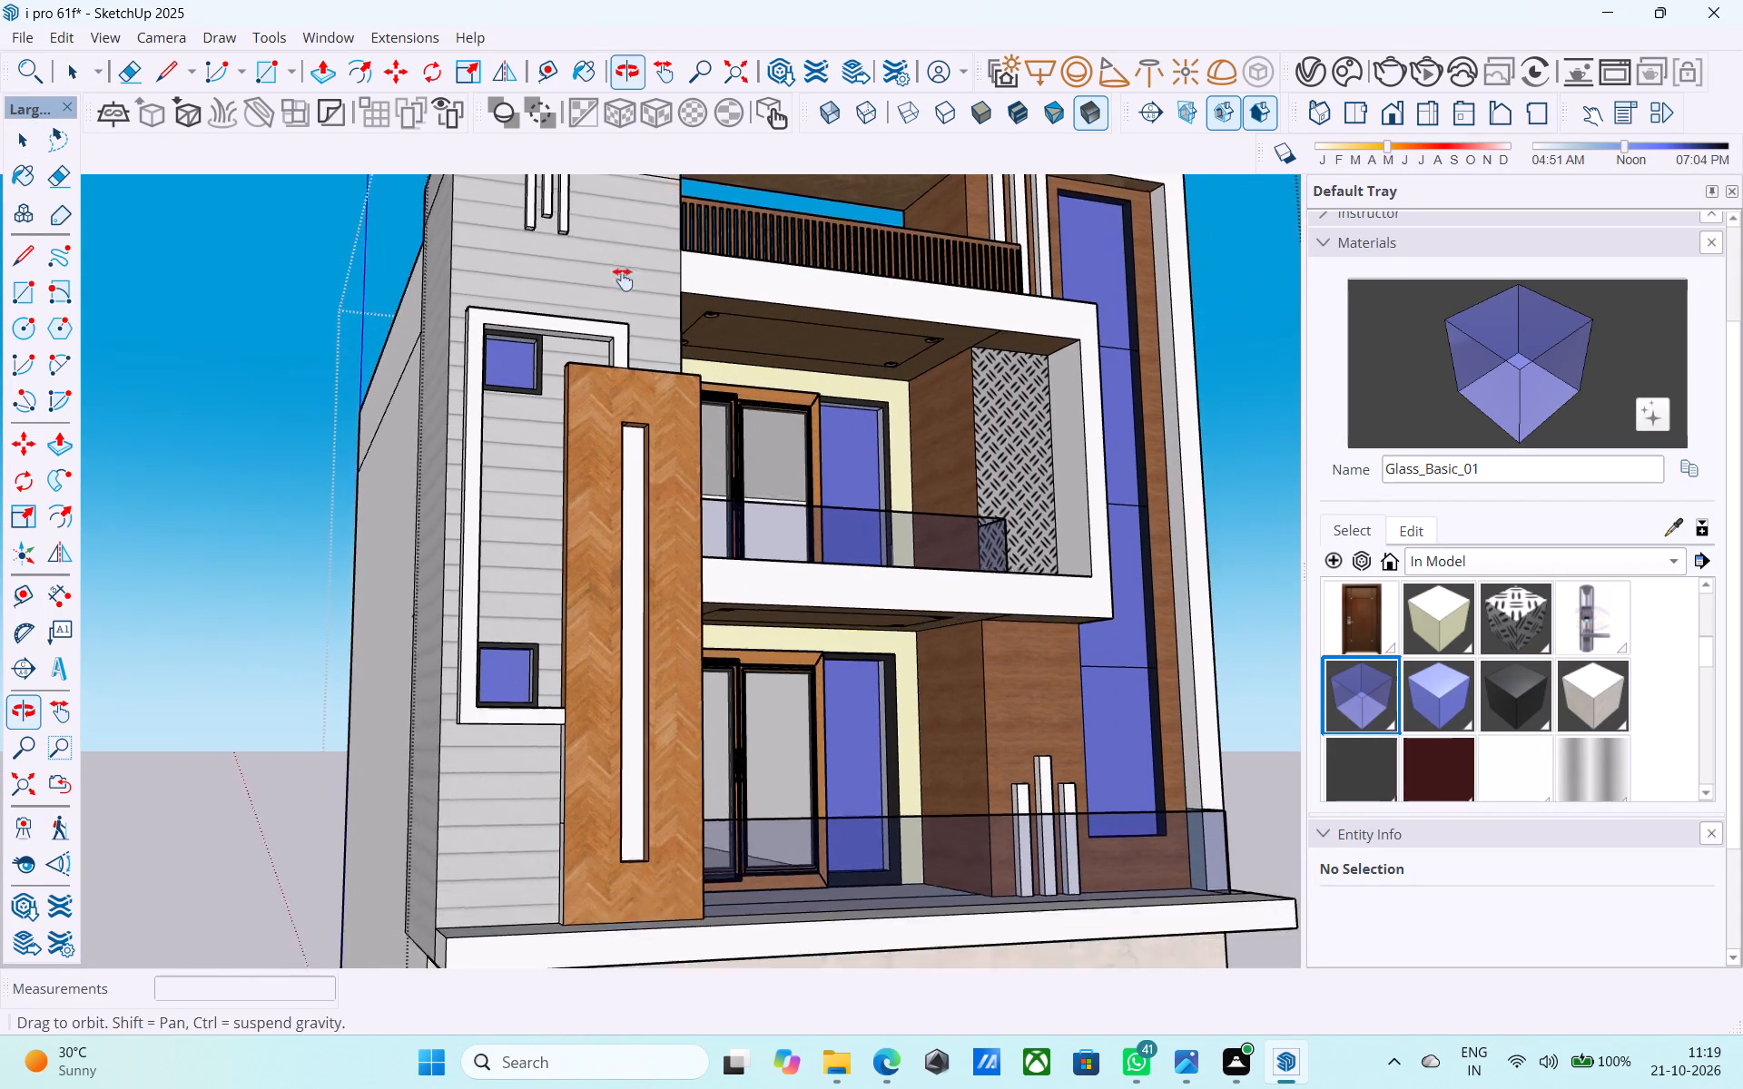
middle_click_drag(623, 280, 623, 261)
scroll(618, 333, "down", 3)
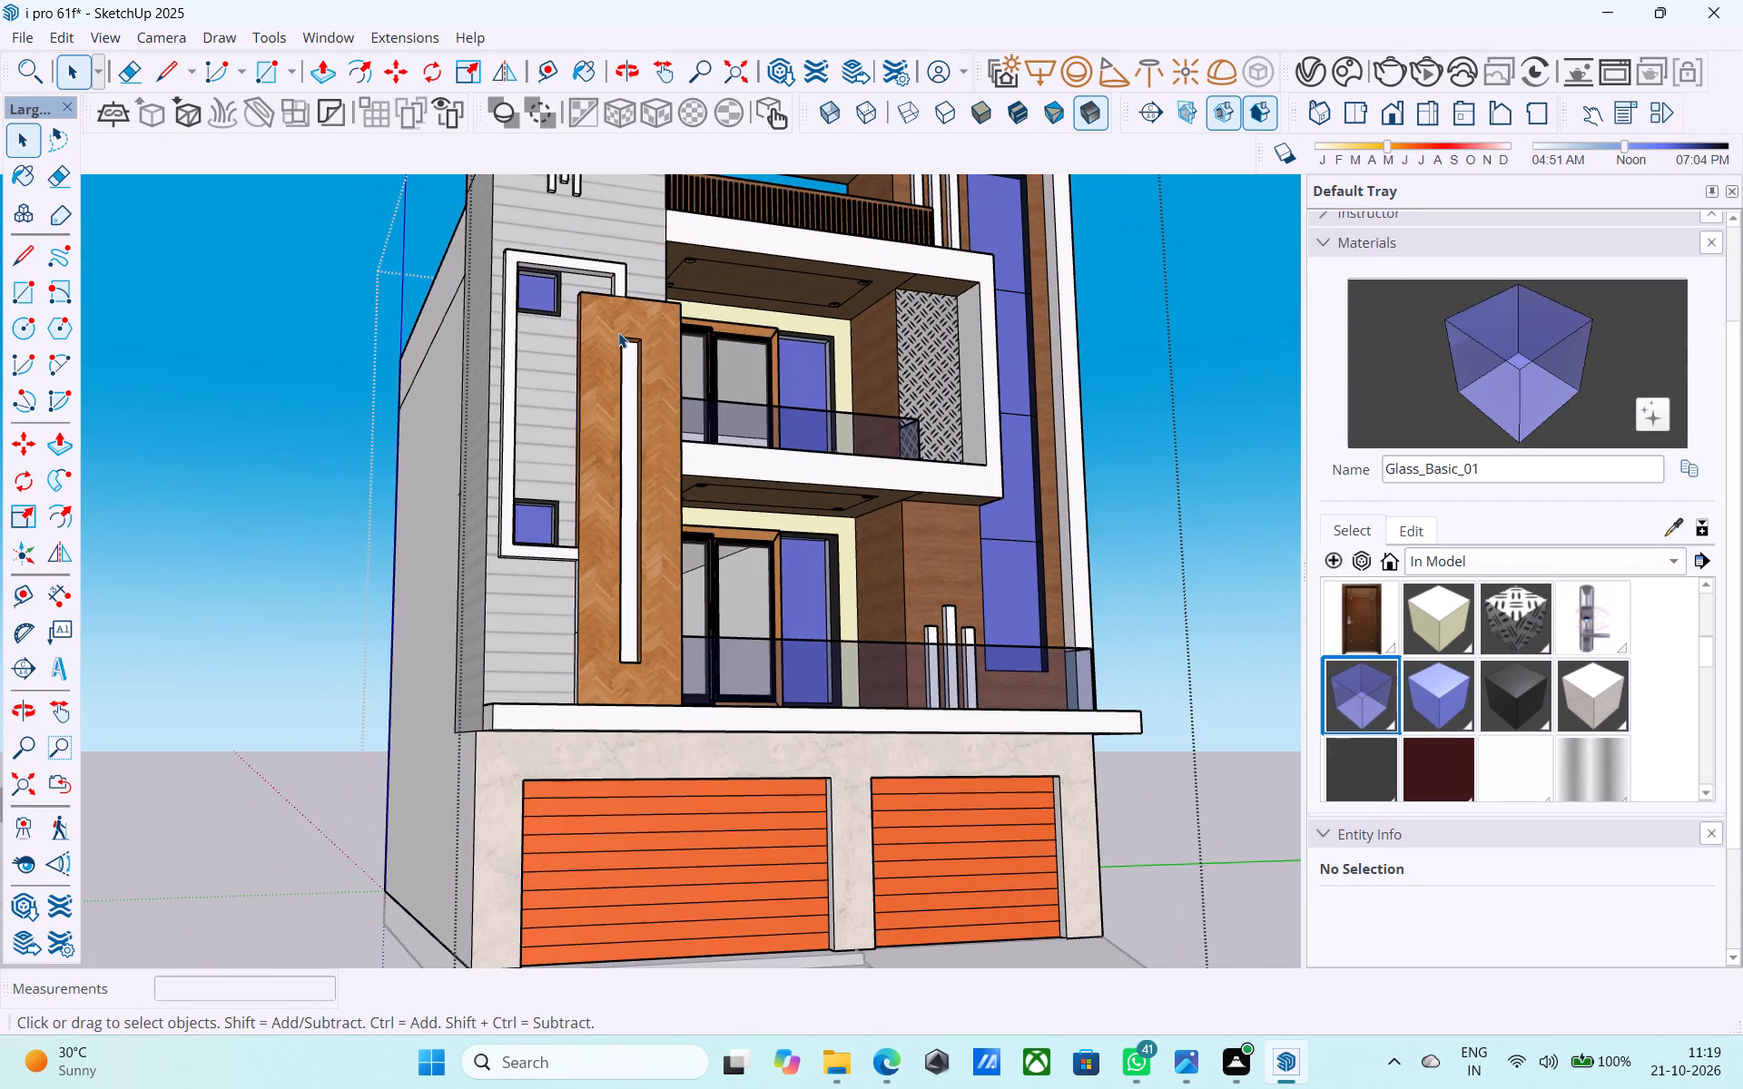
Erase the stray seam line on the underside of the first-floor slab above the wider garage shutter.
middle_click_drag(617, 332, 512, 200)
scroll(606, 631, "up", 4)
left_click(620, 629)
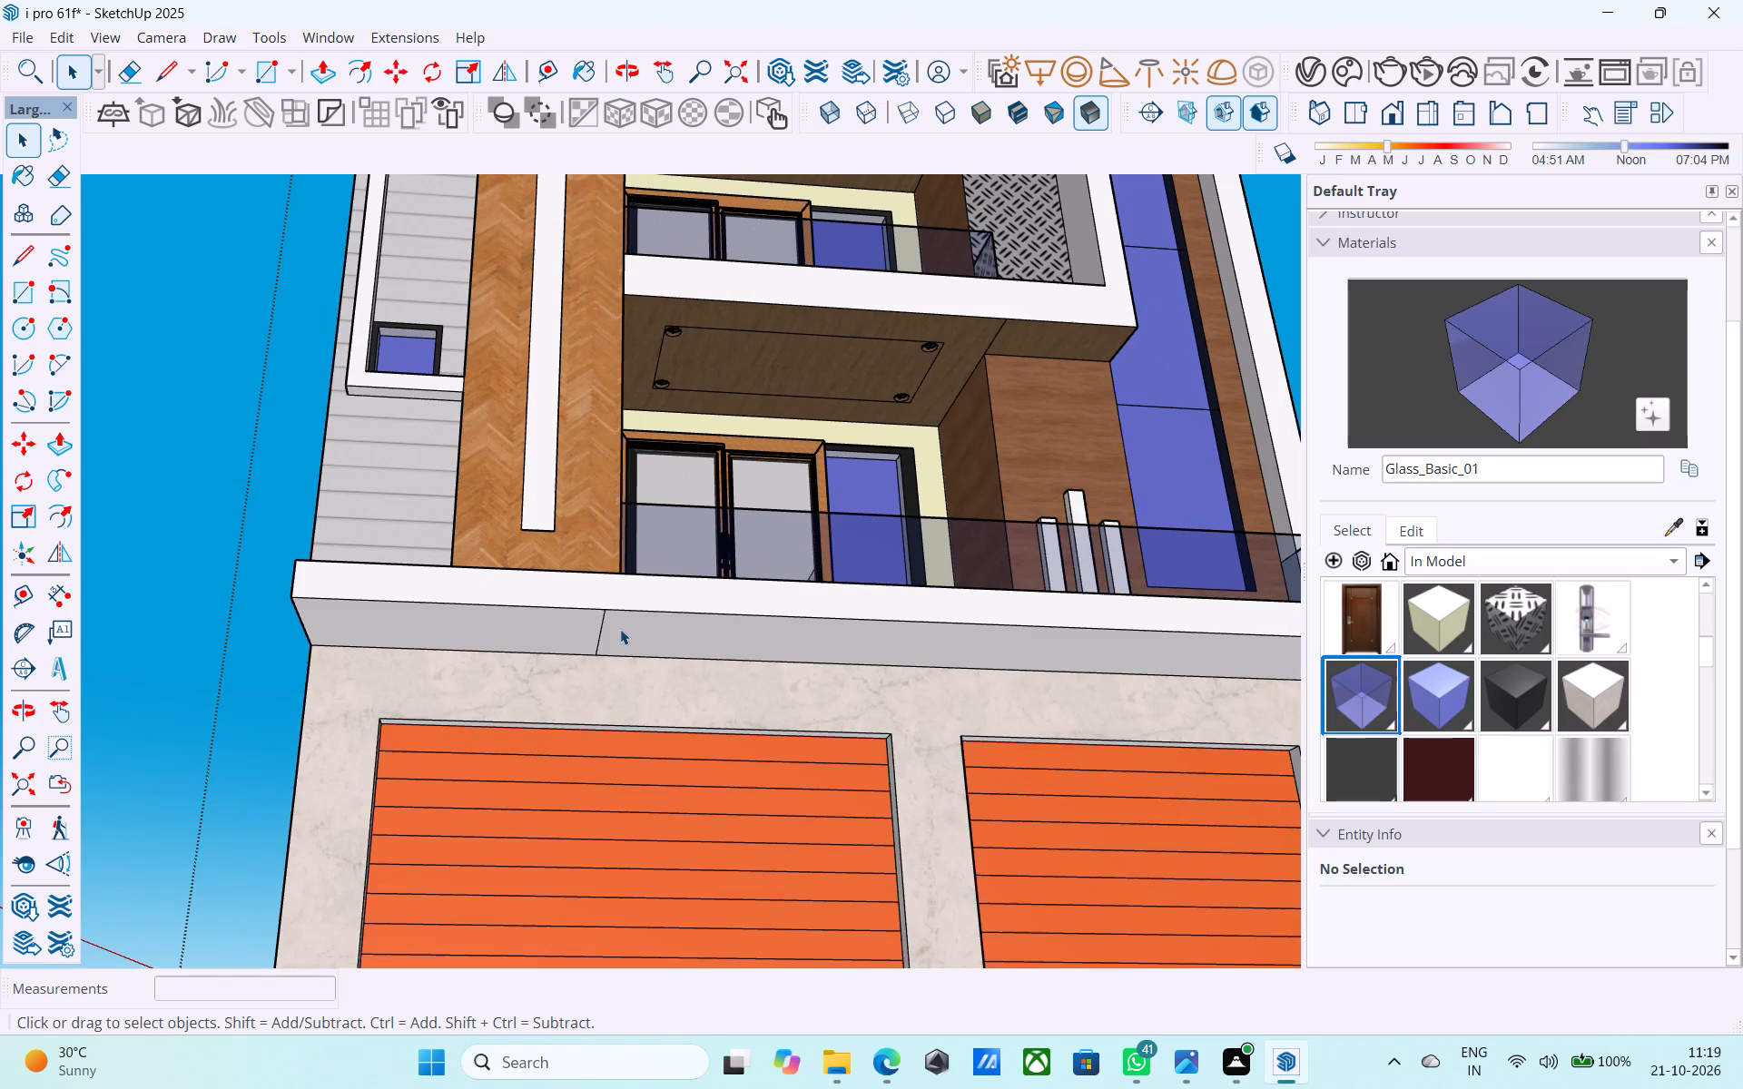
scroll(620, 630, "up", 4)
key("e")
left_click_drag(618, 629, 587, 627)
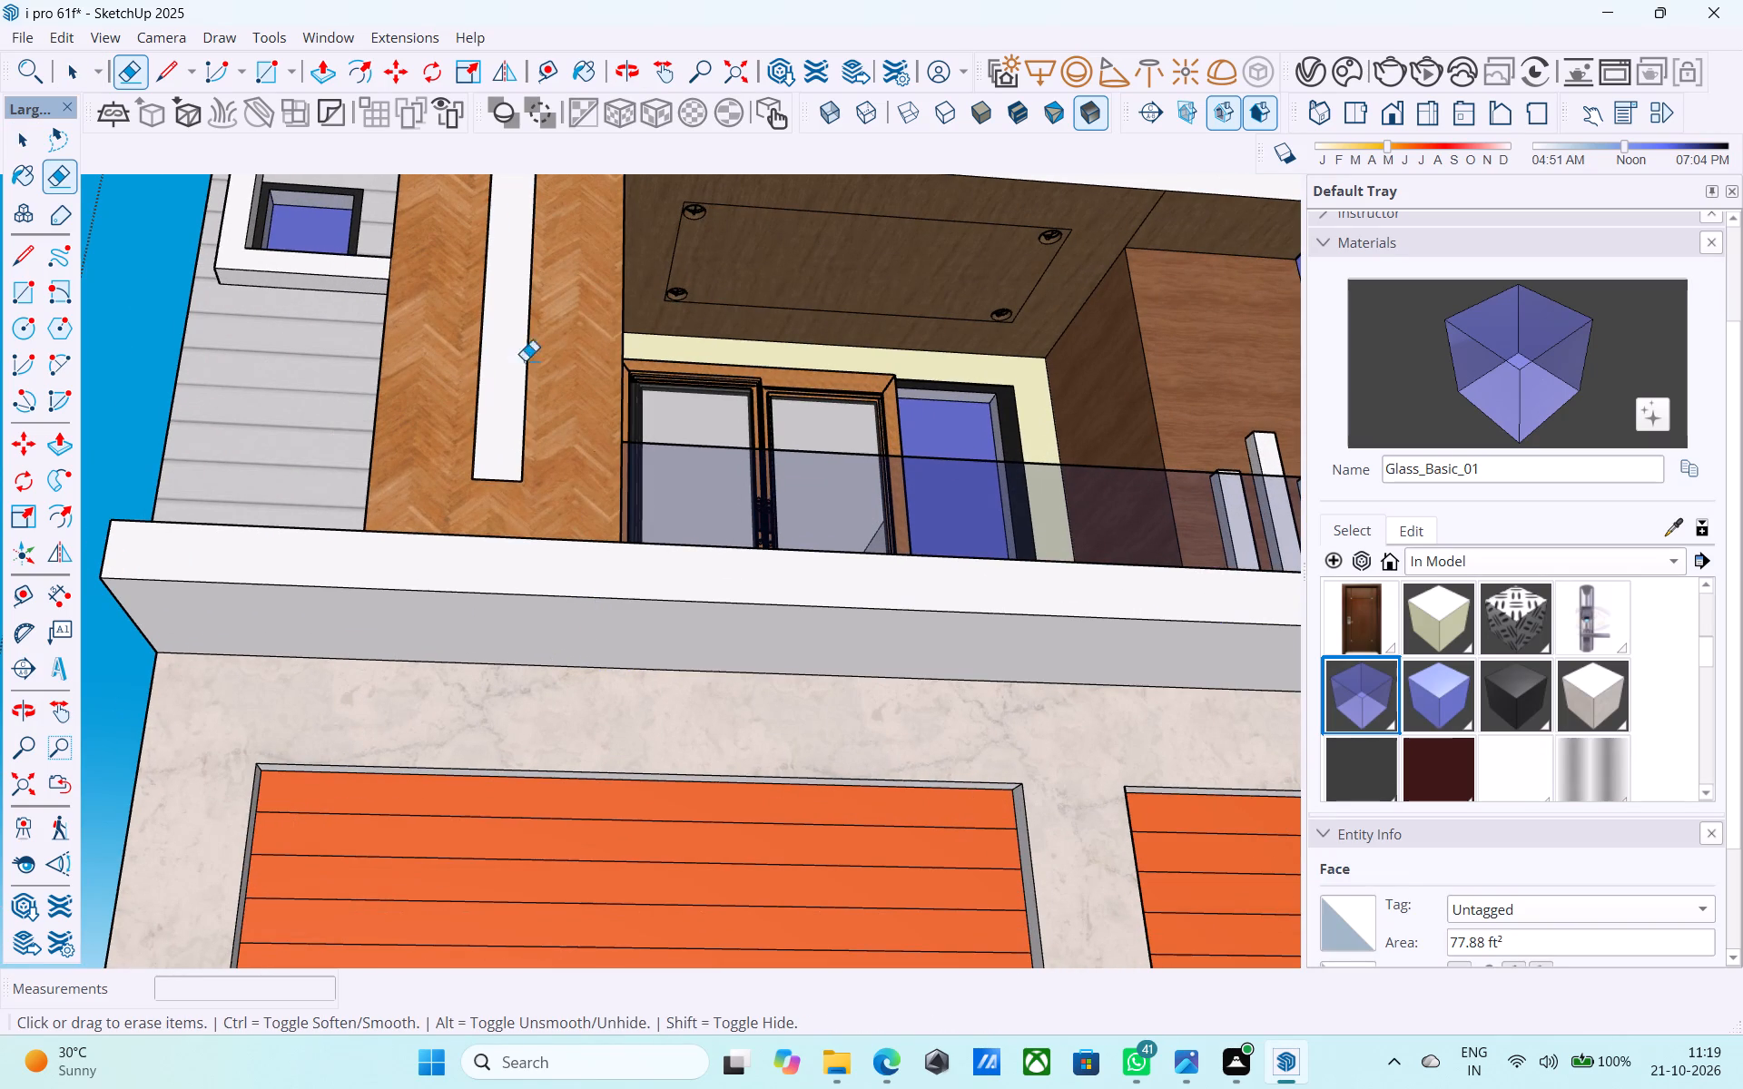
Examine the whole house front and side wall from several angles.
scroll(385, 0, "down", 5)
scroll(428, 196, "down", 11)
middle_click_drag(437, 222, 441, 428)
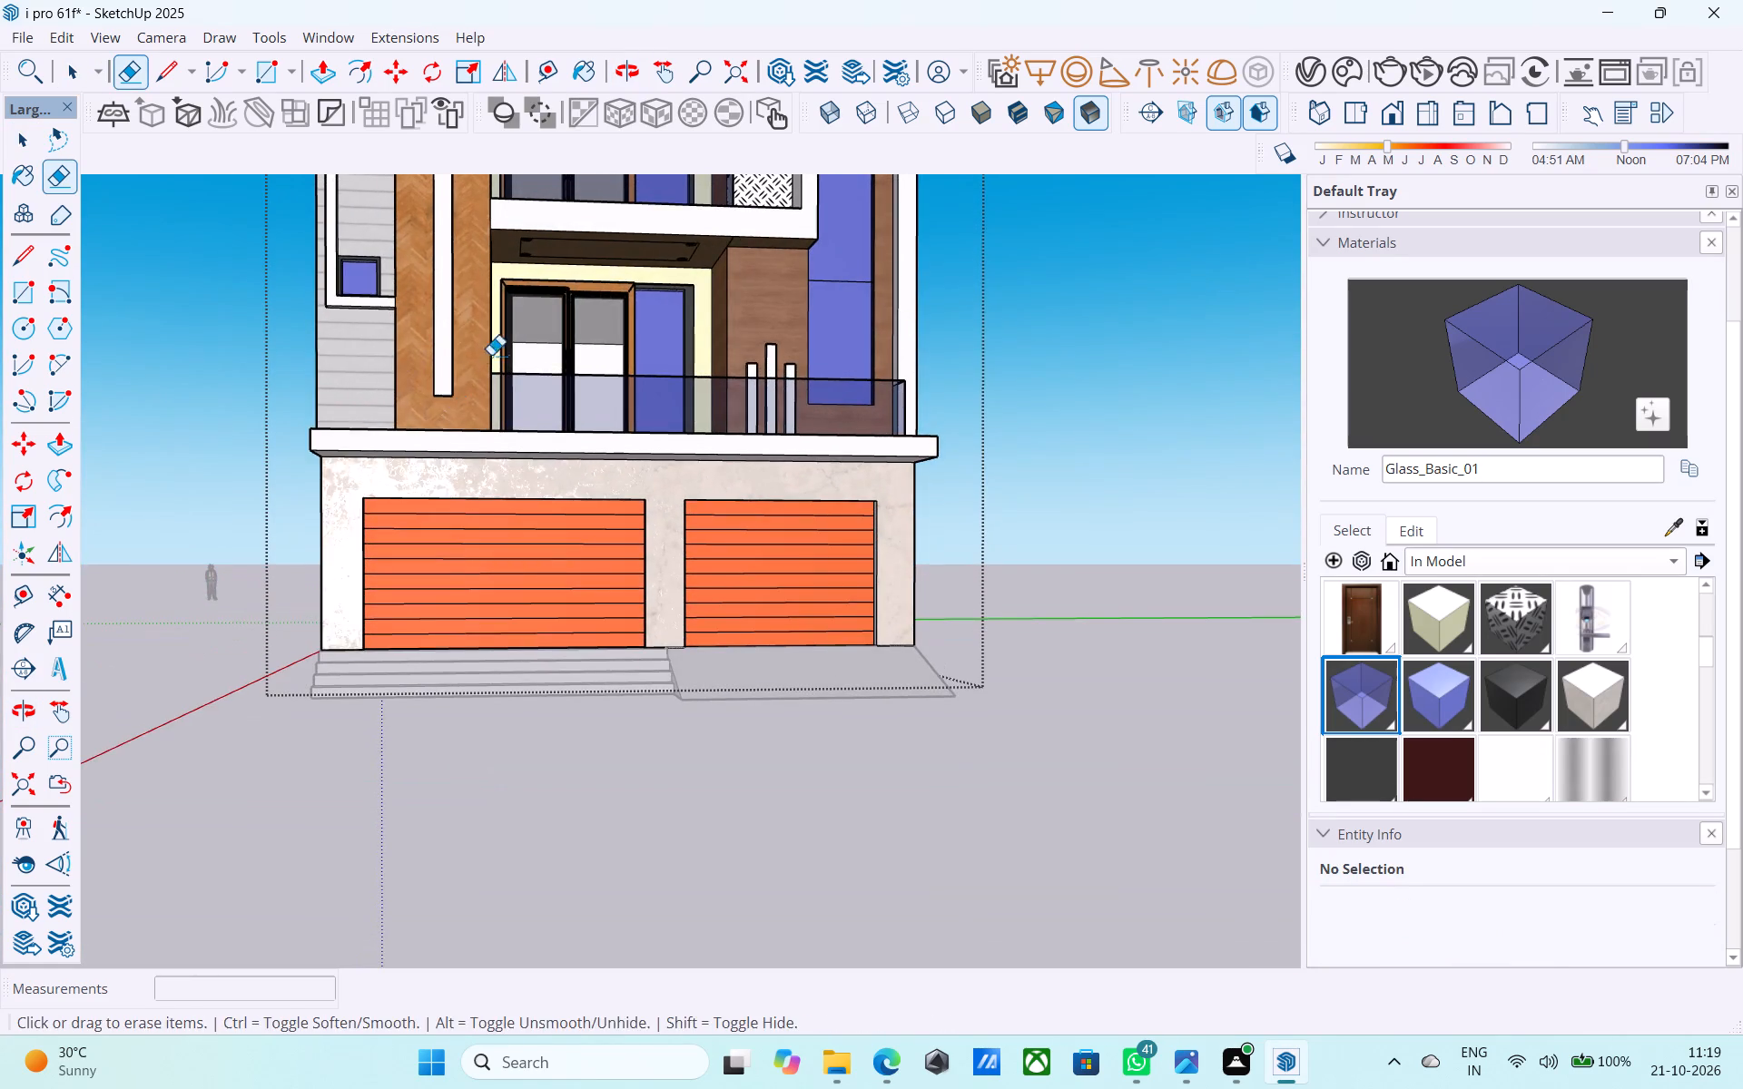
middle_click_drag(502, 349, 430, 499)
middle_click_drag(563, 331, 523, 528)
key("space")
scroll(577, 503, "down", 4)
middle_click_drag(579, 507, 511, 522)
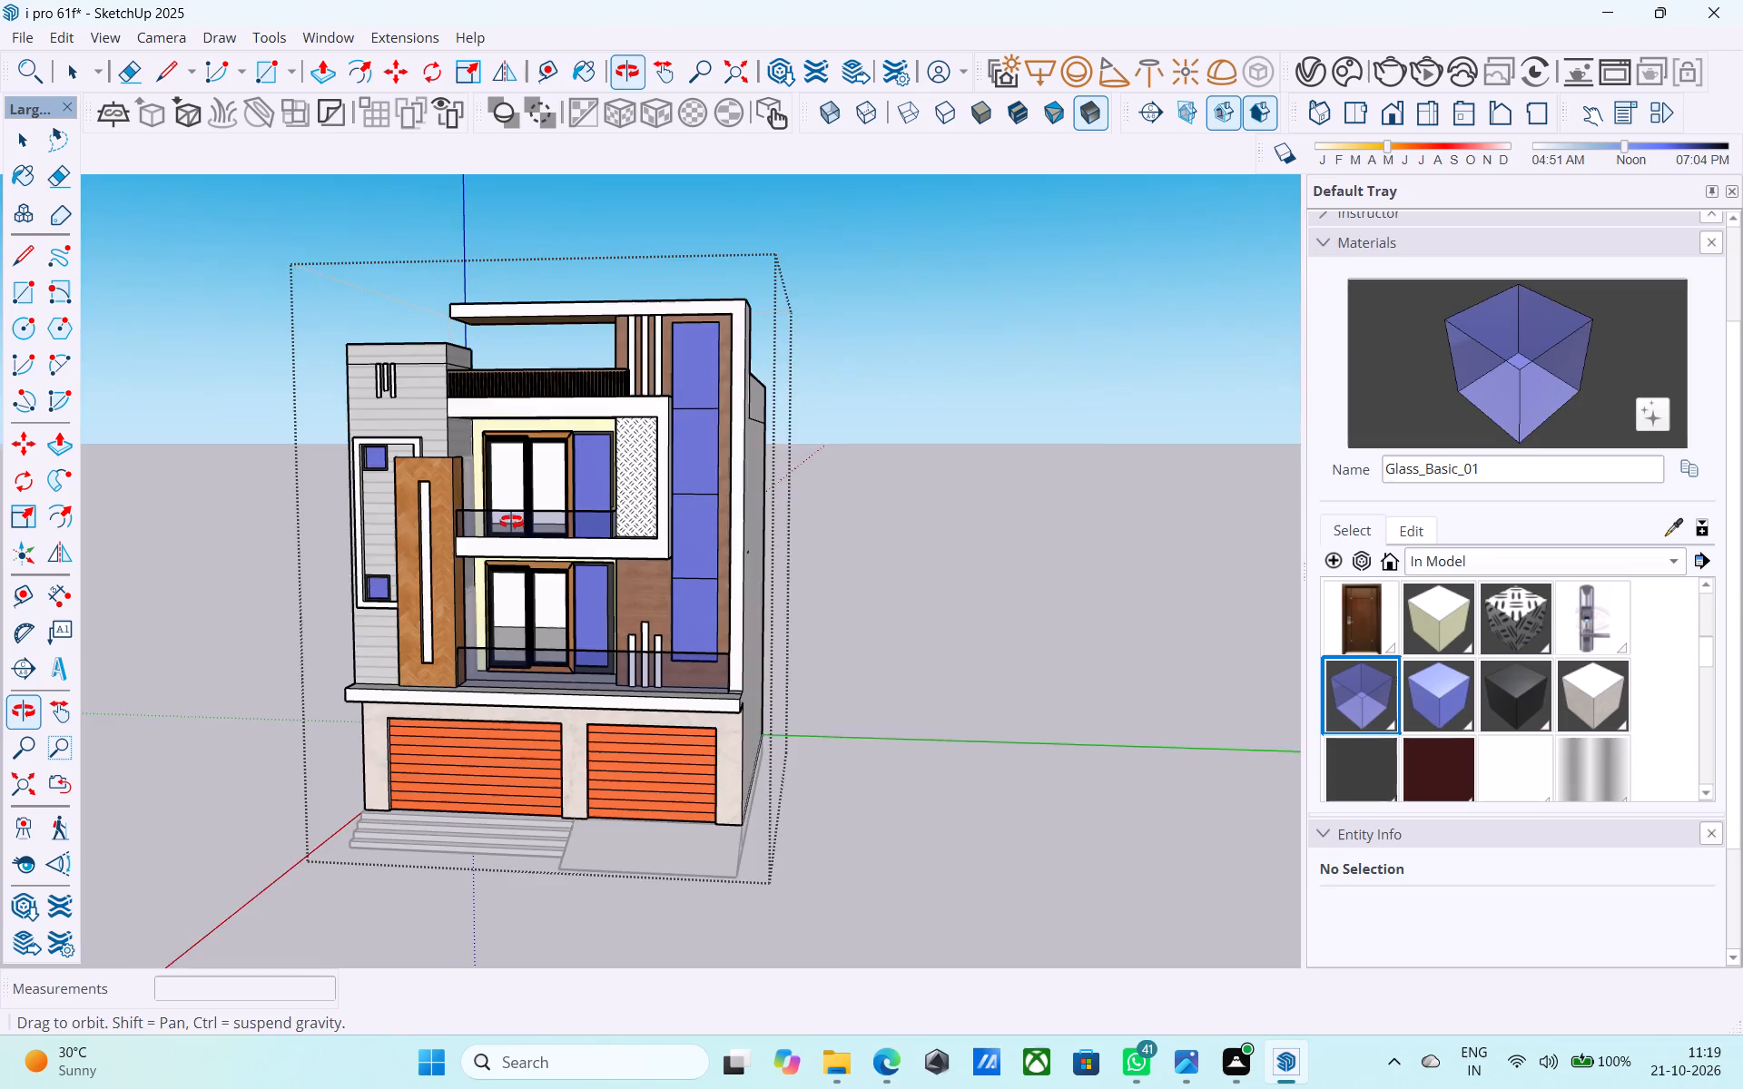
middle_click_drag(511, 522, 468, 500)
scroll(468, 500, "up", 1)
scroll(501, 481, "down", 4)
scroll(642, 485, "up", 5)
scroll(652, 486, "down", 4)
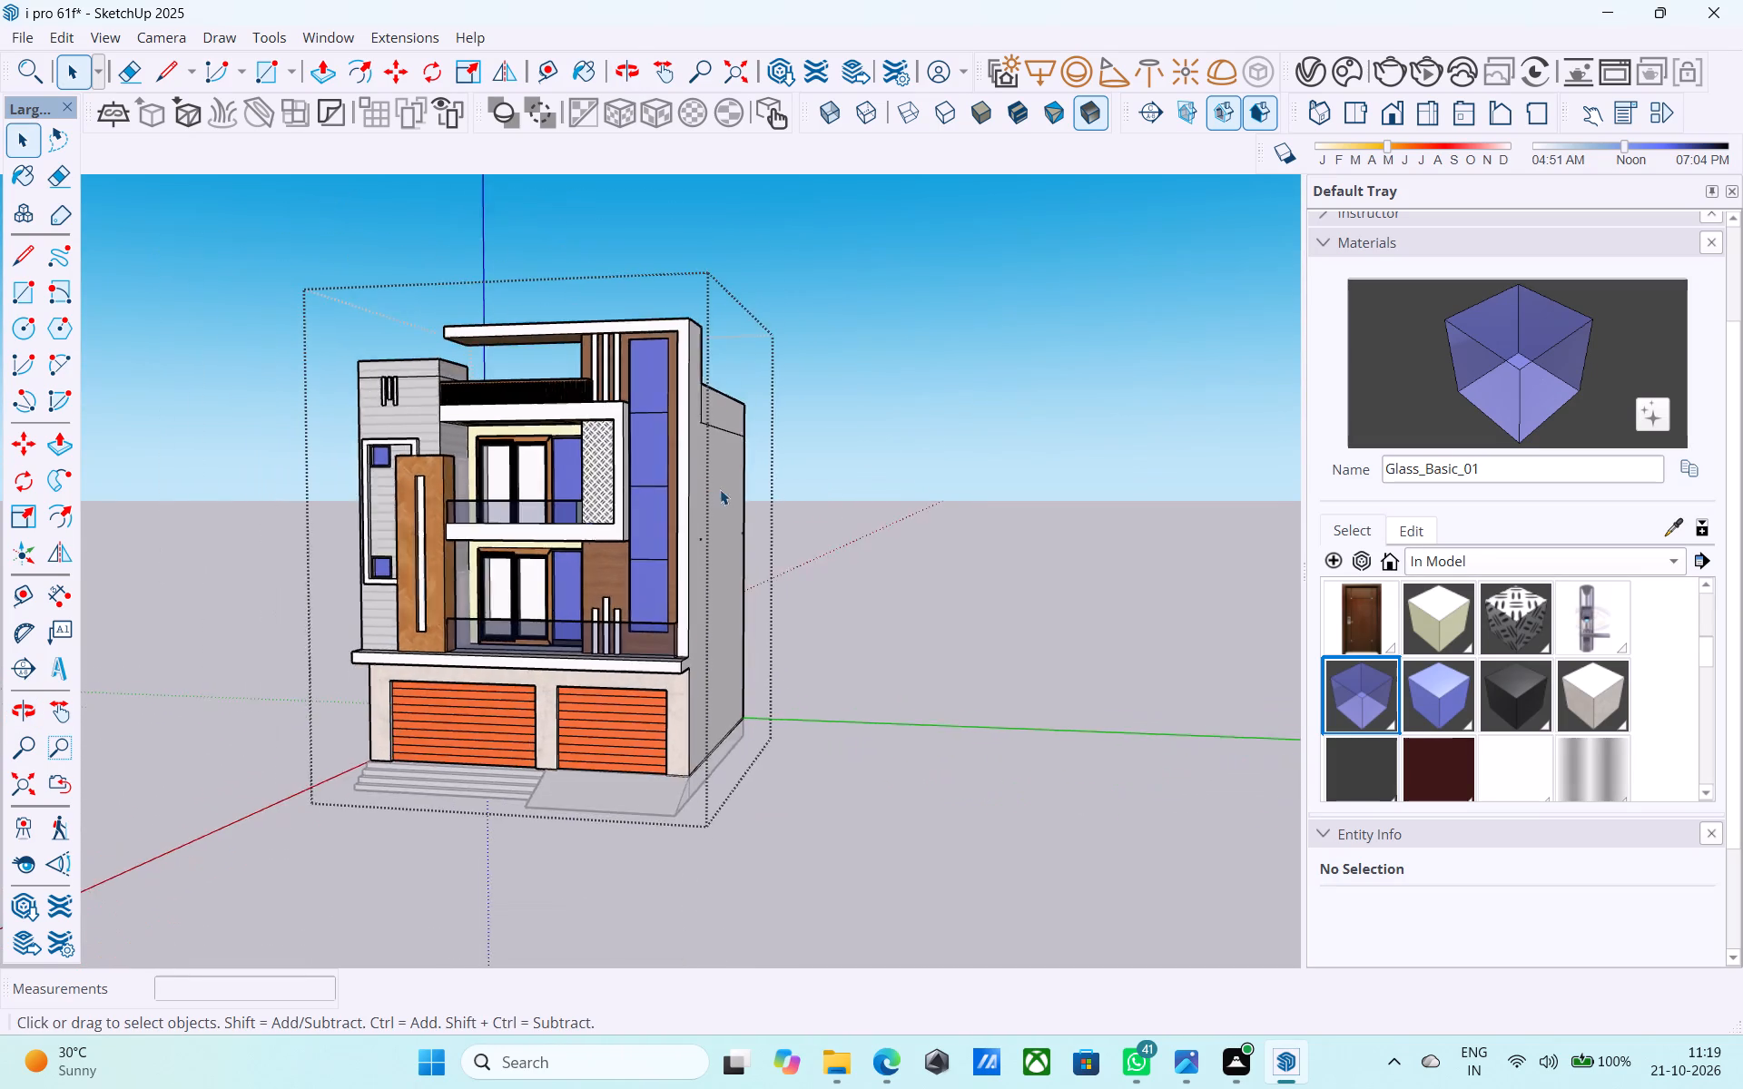
Copy the top edge of the lower balcony's wood wall straight down 10' to the base of the wall.
middle_click(718, 489)
scroll(622, 553, "up", 5)
middle_click_drag(612, 569, 623, 552)
scroll(623, 552, "up", 4)
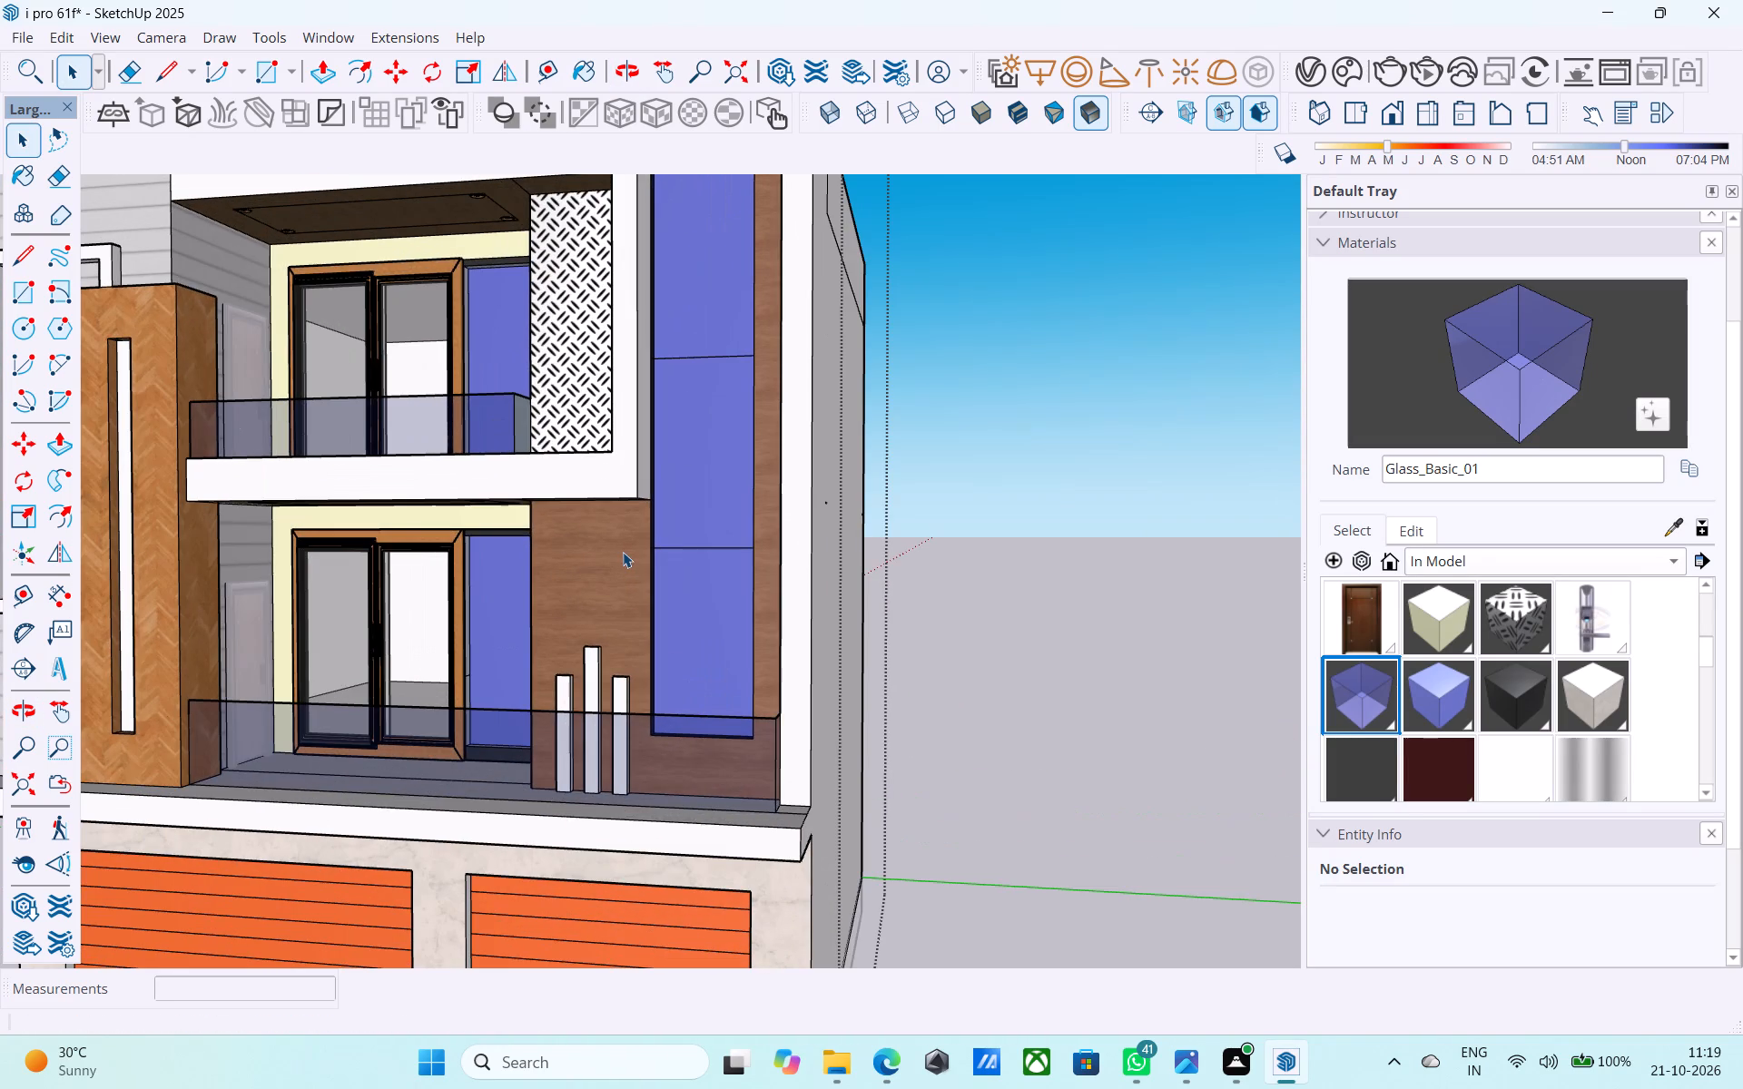
middle_click_drag(610, 569, 632, 452)
scroll(632, 454, "up", 3)
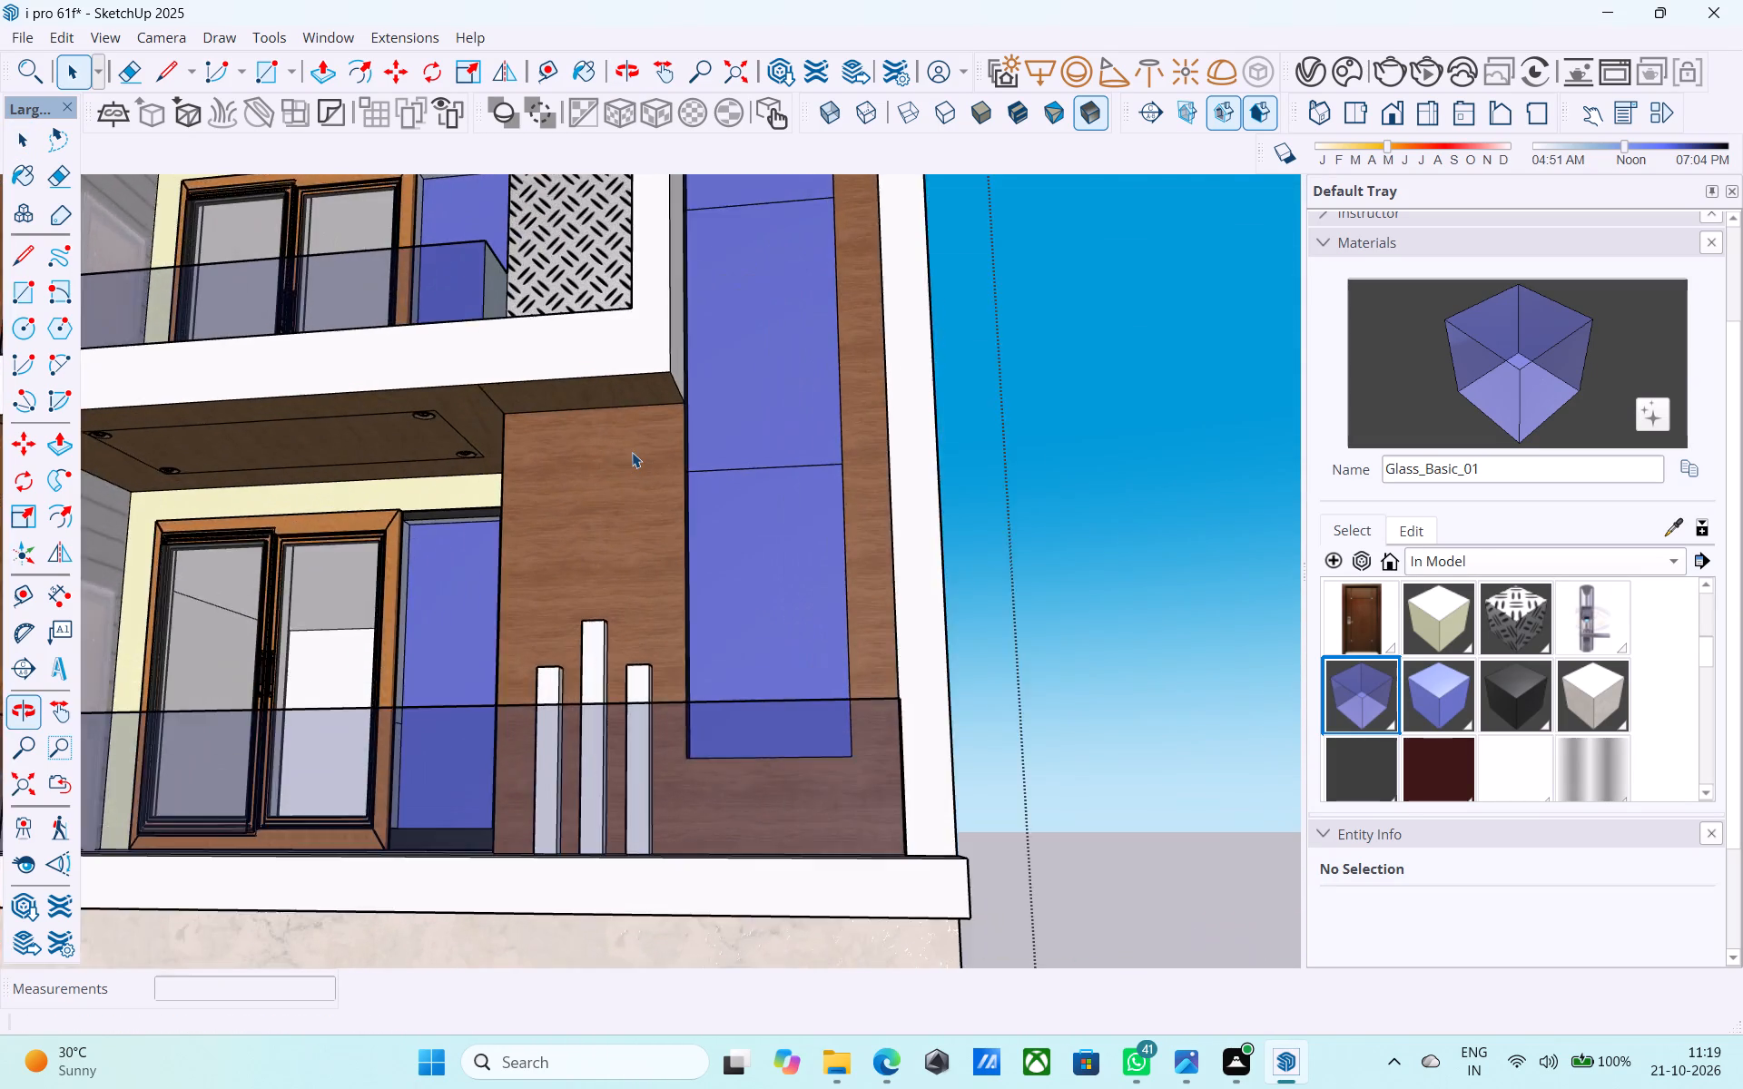
scroll(632, 452, "up", 6)
left_click(642, 379)
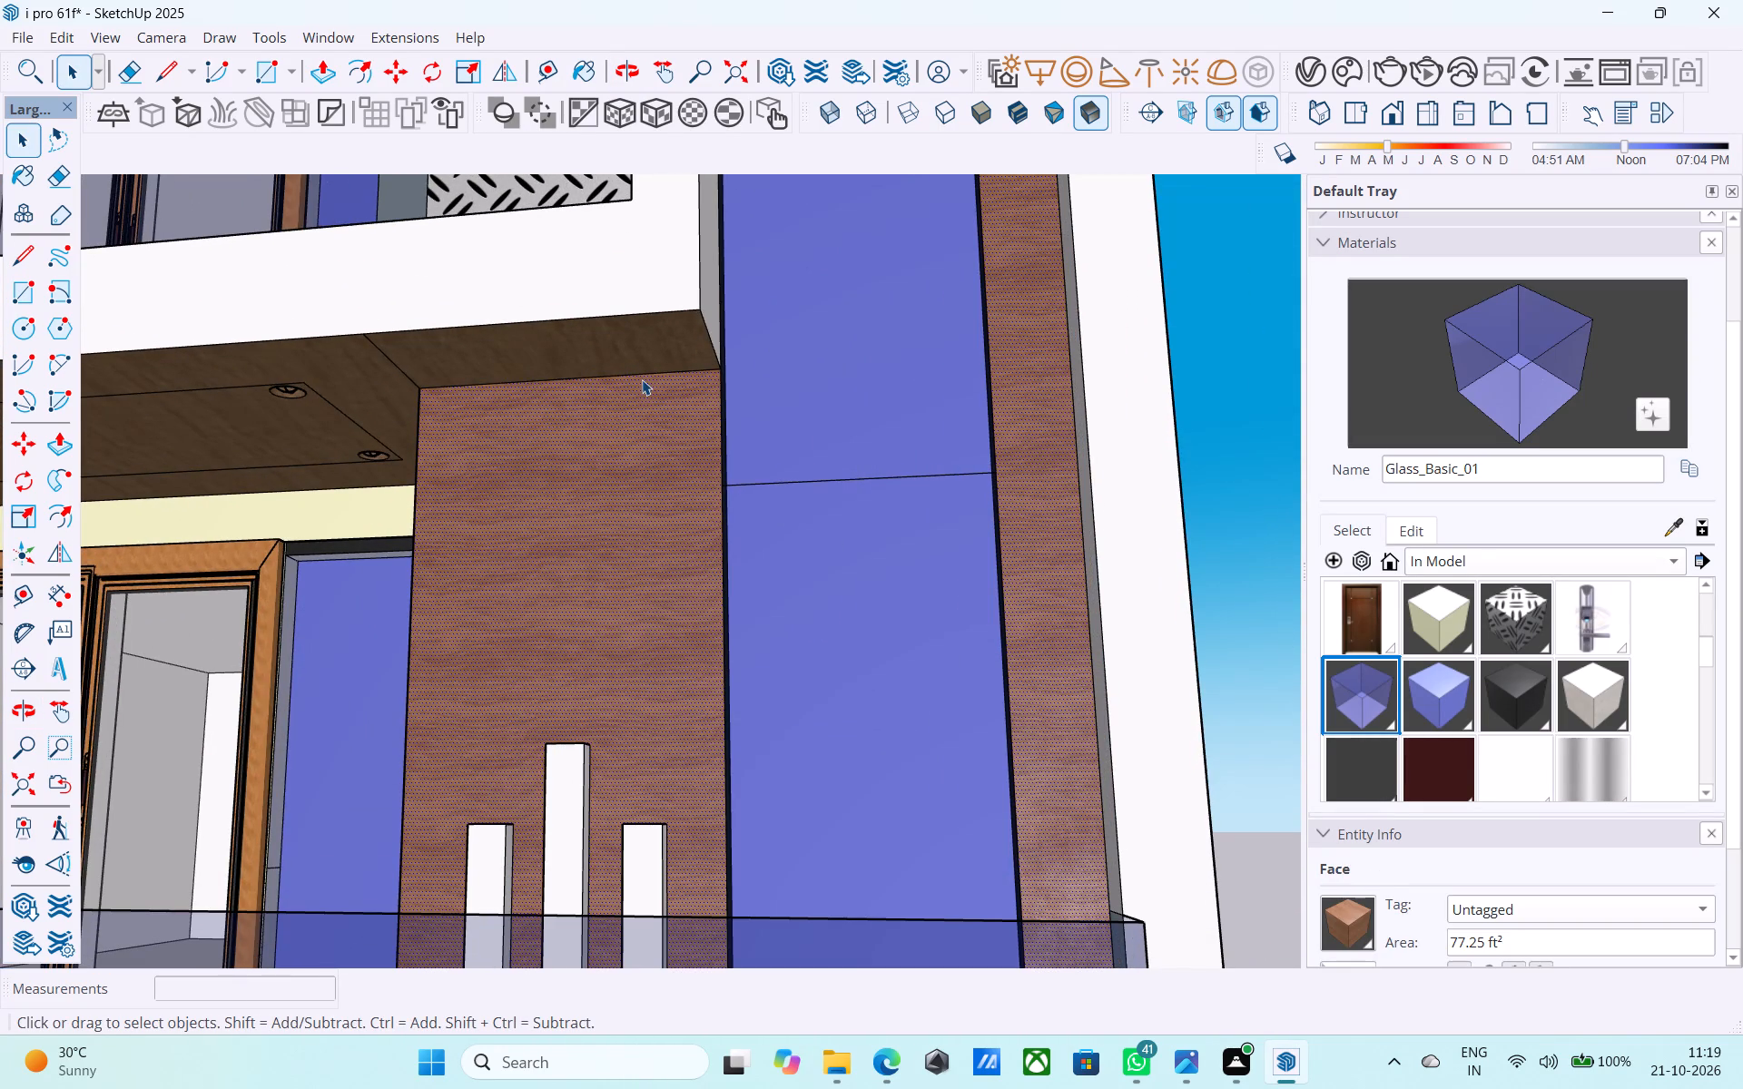
left_click(642, 379)
left_click(642, 372)
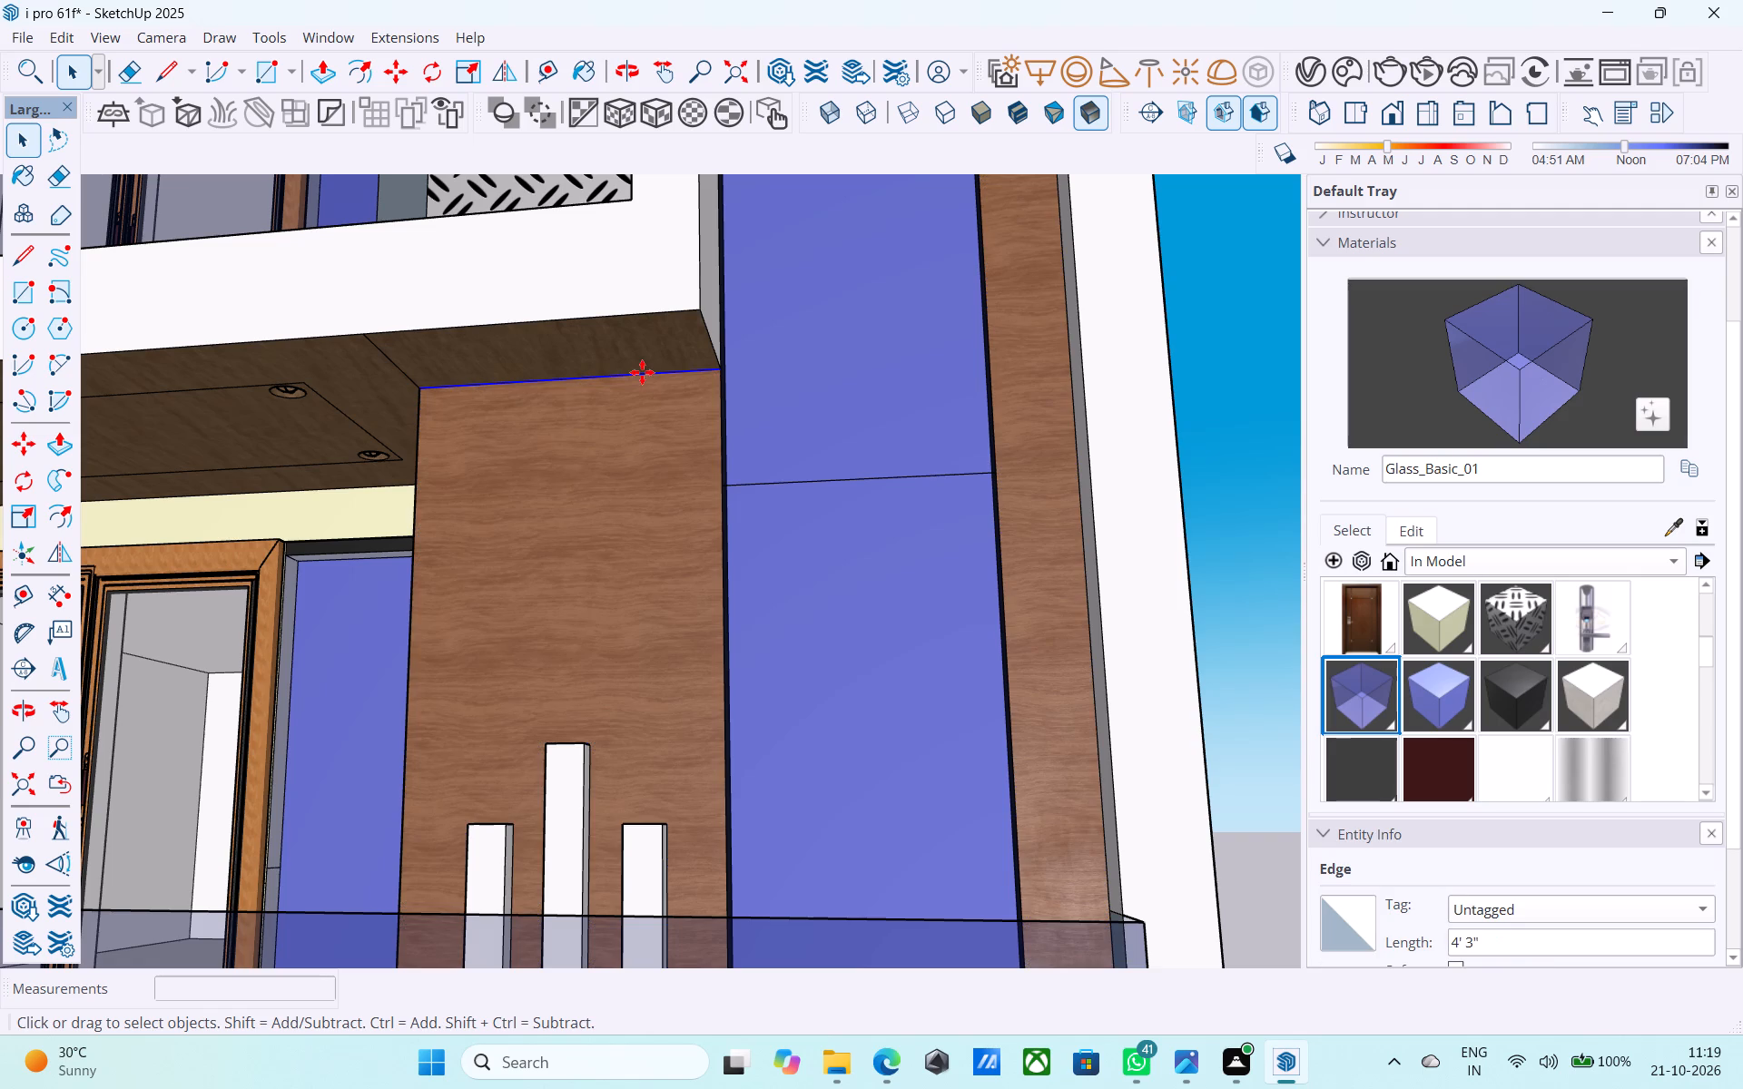
key("m")
left_click(718, 367)
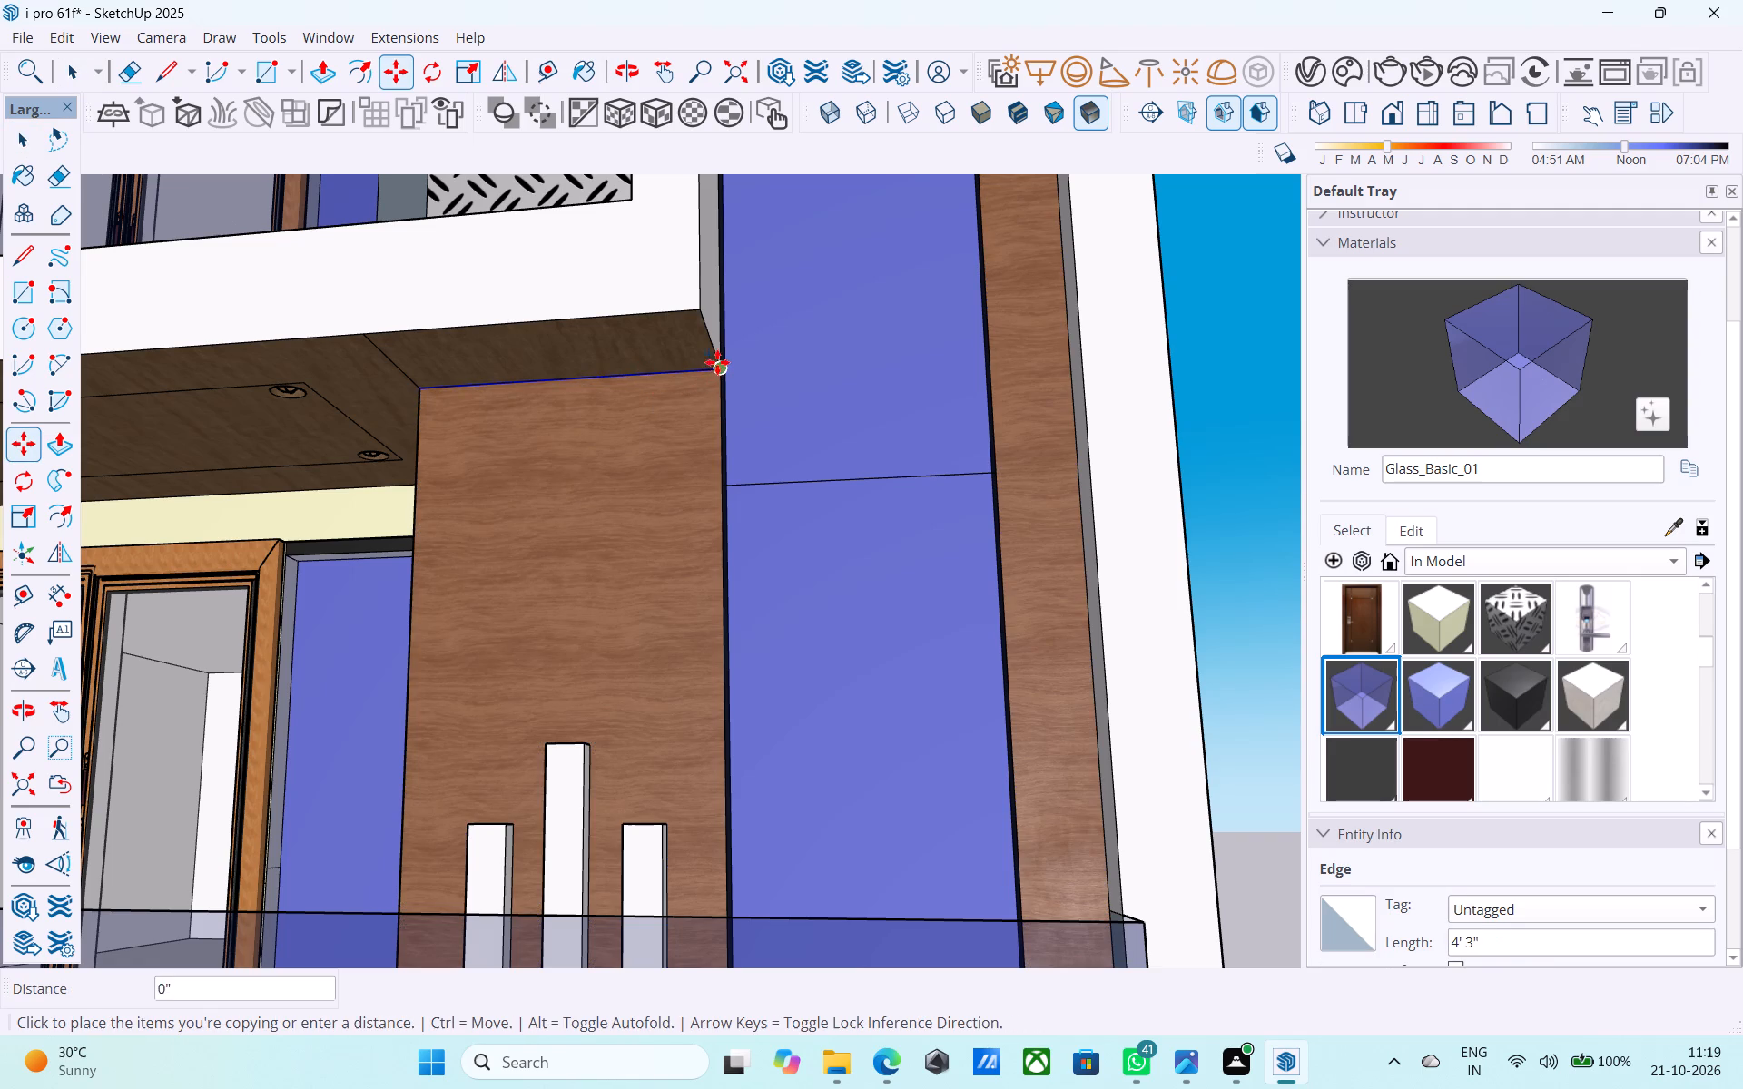
scroll(725, 319, "down", 5)
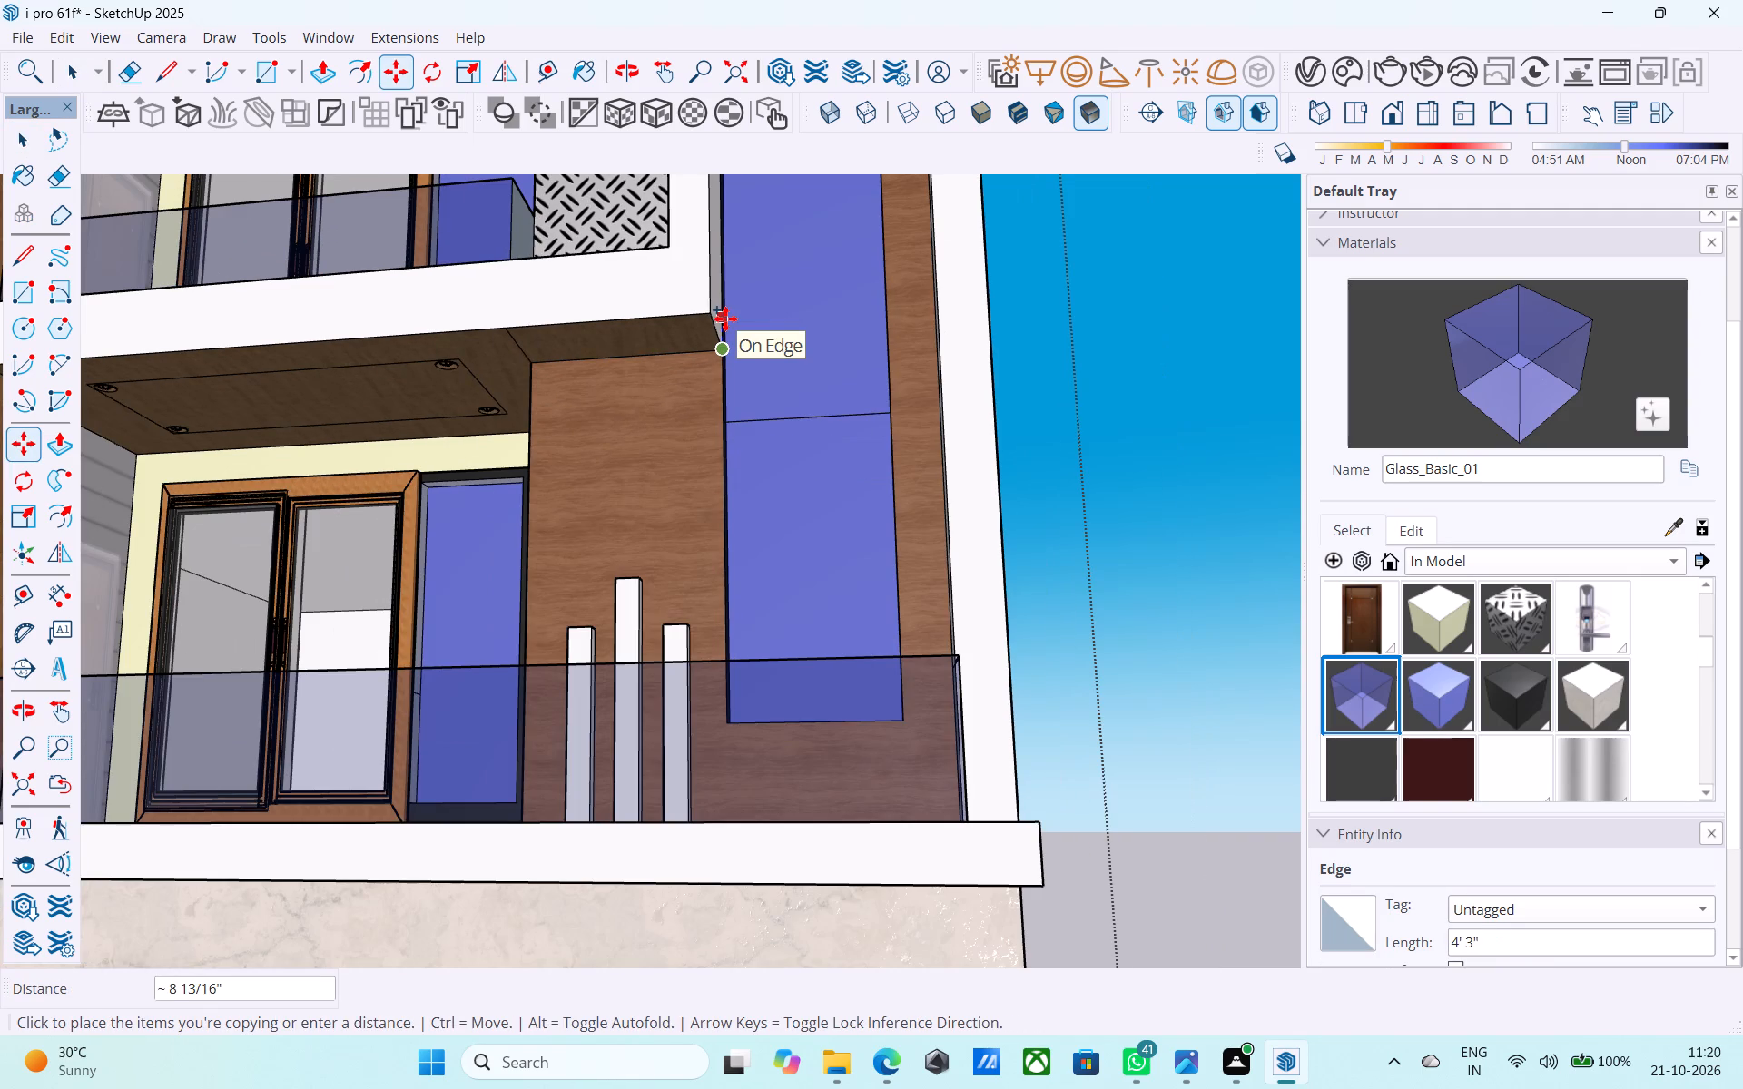
scroll(725, 319, "down", 6)
middle_click_drag(723, 466, 727, 826)
scroll(734, 849, "up", 5)
middle_click_drag(729, 662, 699, 803)
scroll(701, 743, "up", 2)
scroll(701, 743, "down", 1)
scroll(701, 743, "up", 13)
middle_click_drag(715, 761, 714, 766)
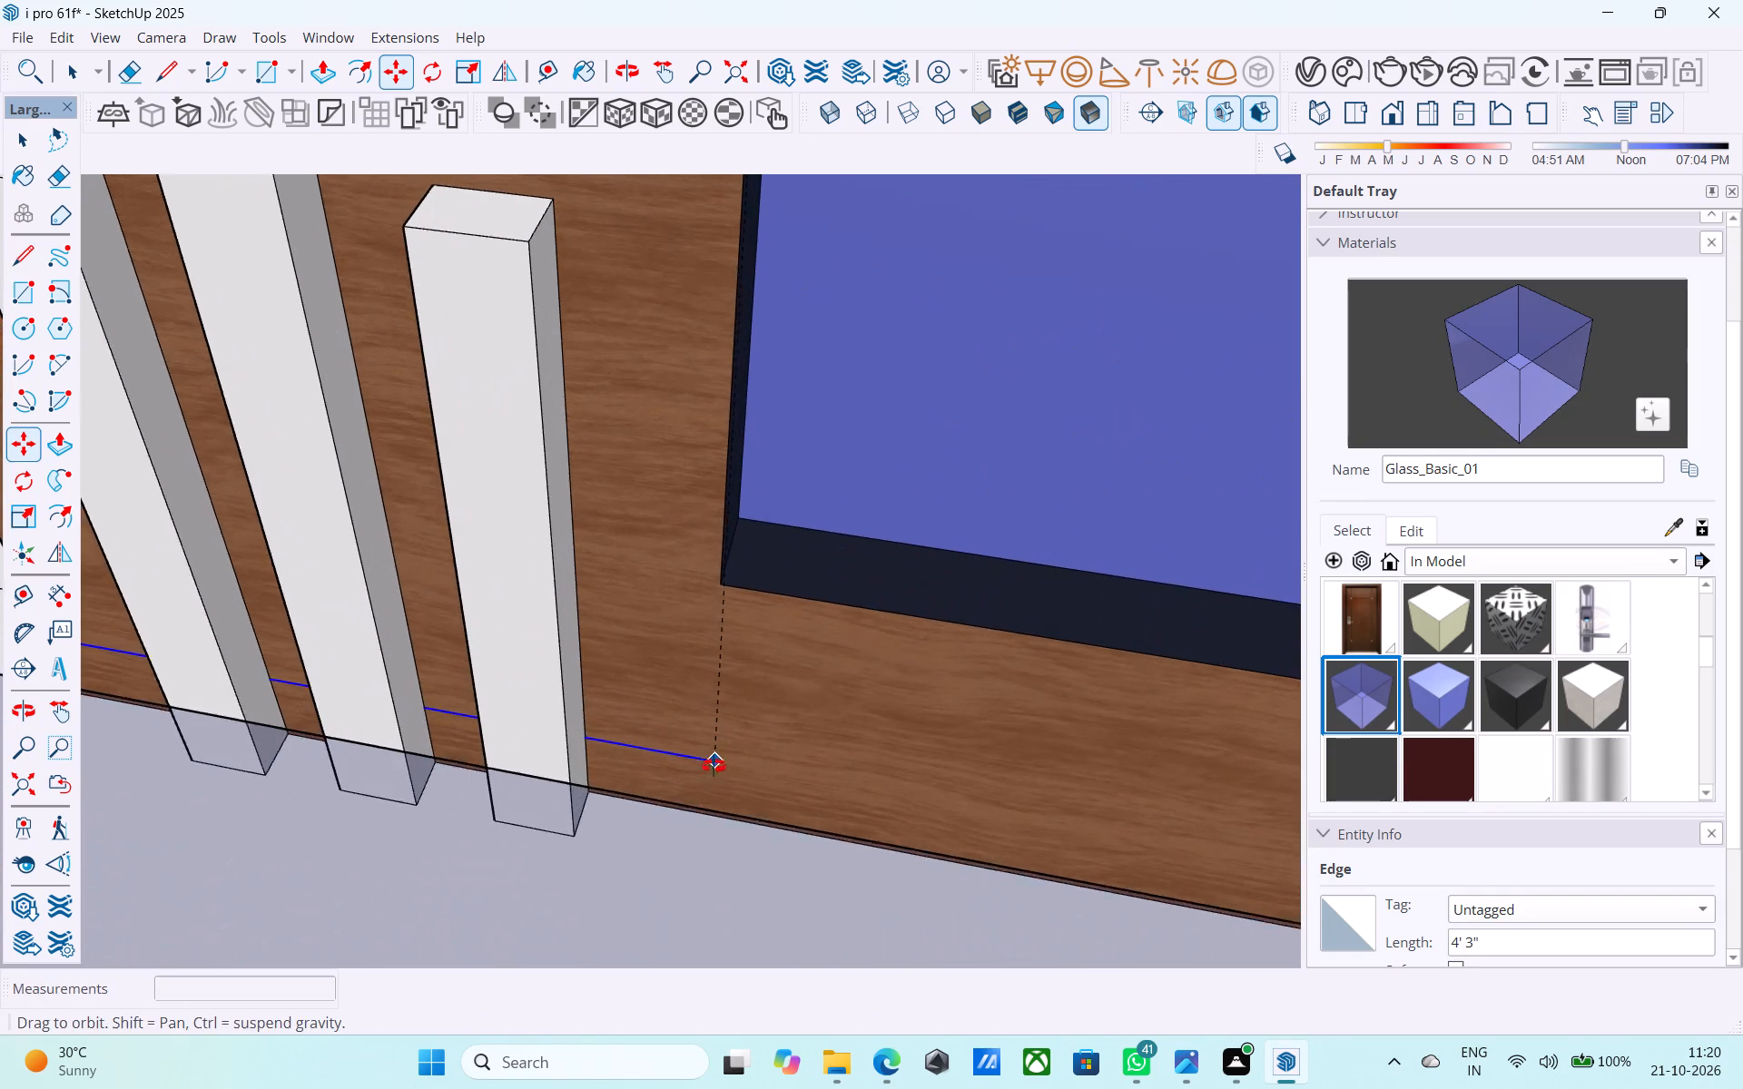
middle_click_drag(714, 766, 703, 812)
scroll(703, 812, "up", 1)
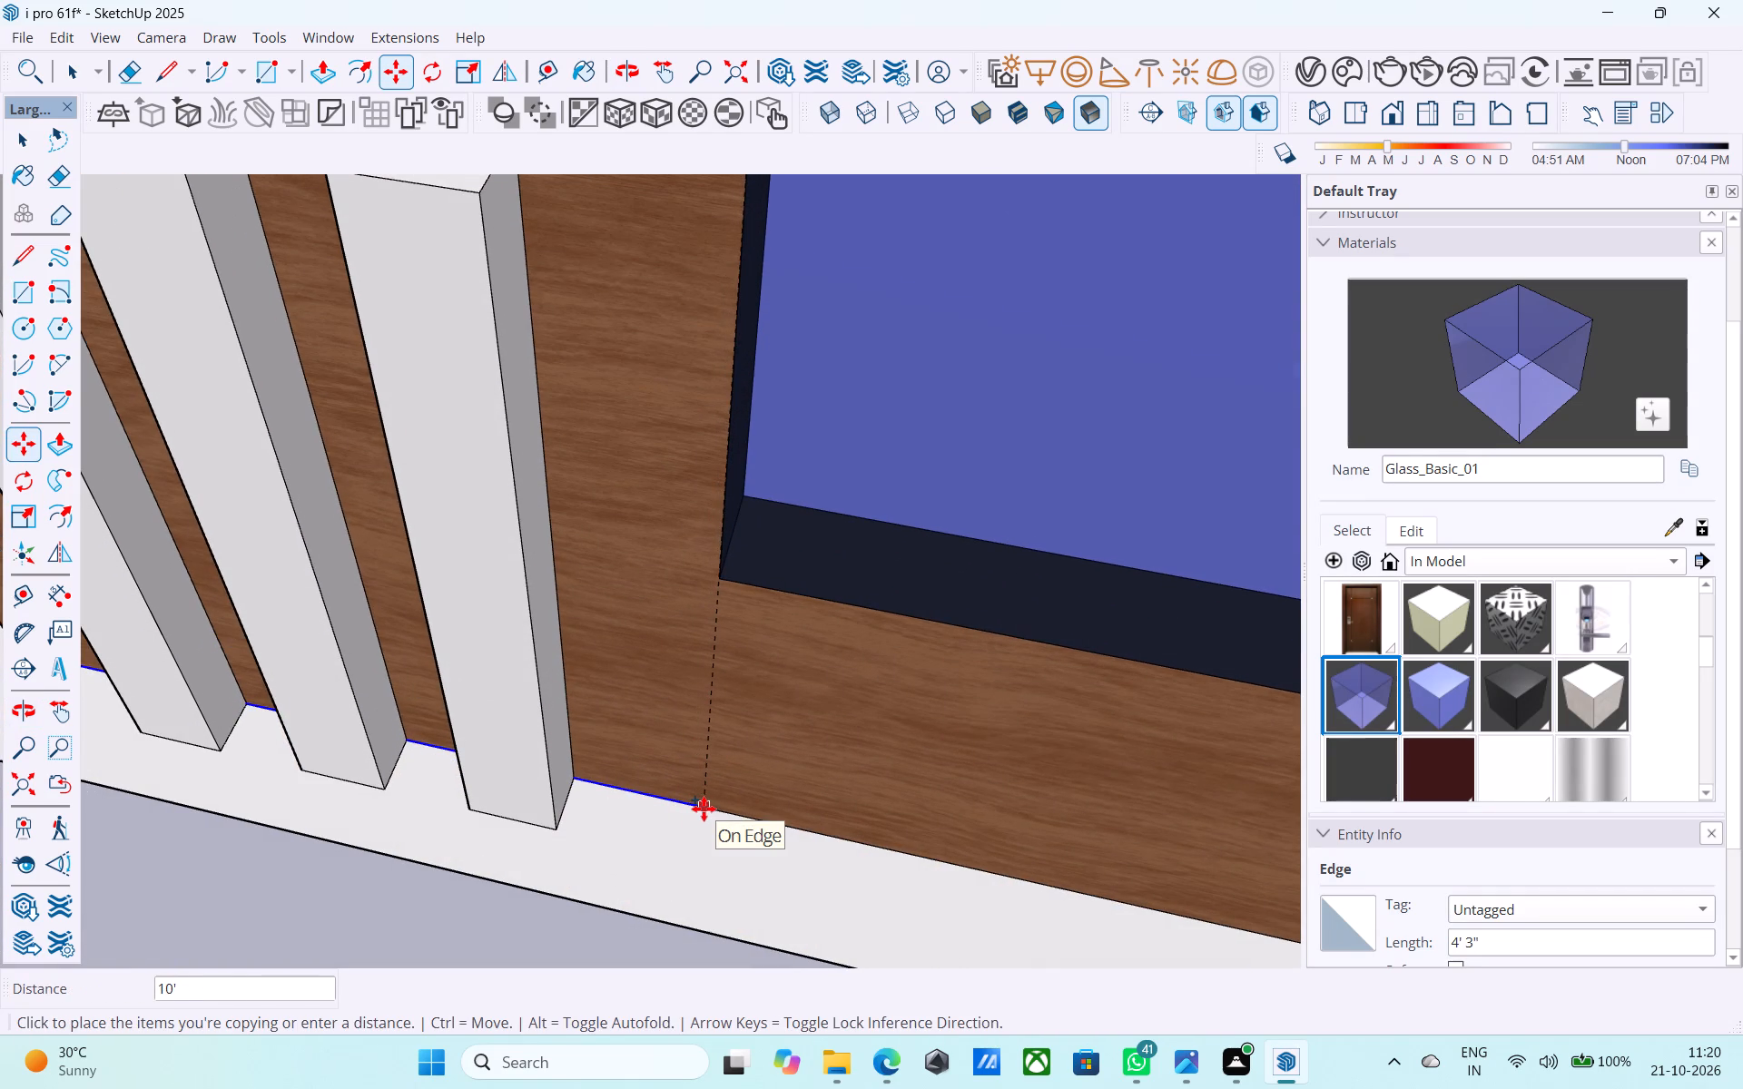
left_click(704, 809)
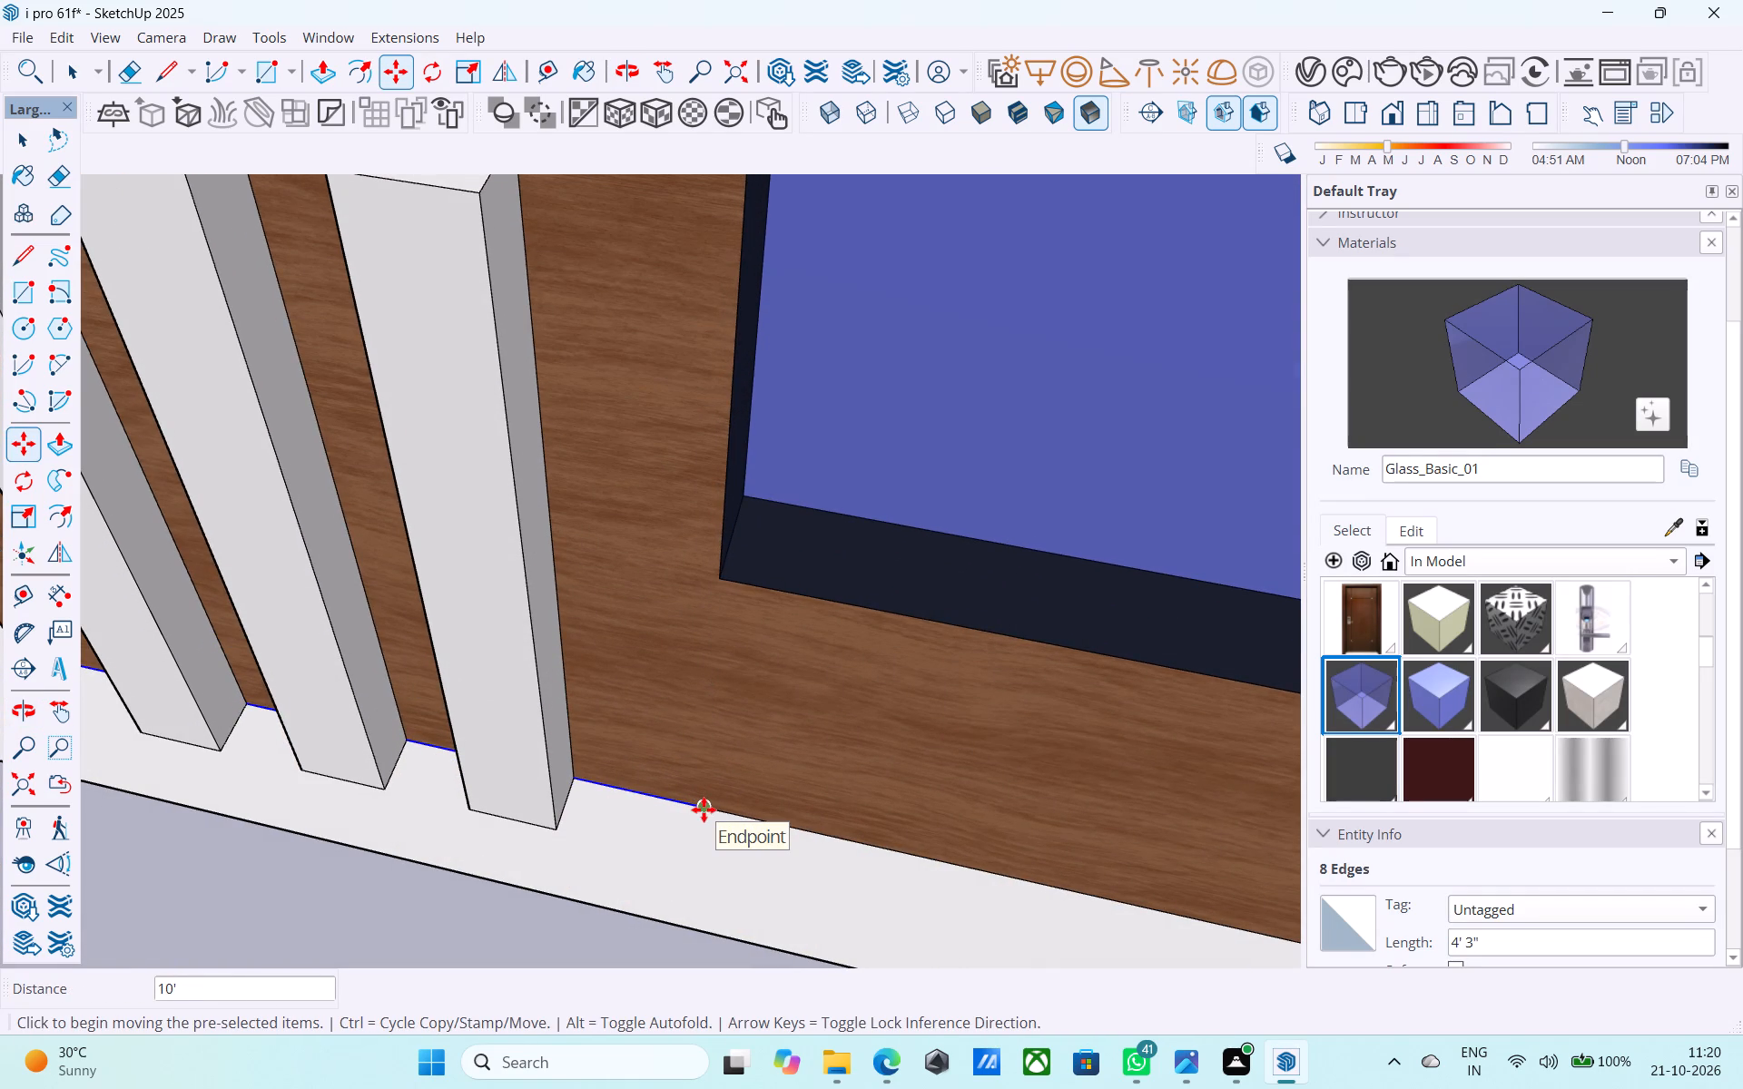
Divide the copied edge's distance by 20 to fill the wood wall with evenly spaced horizontal groove lines.
key("slash")
type("20")
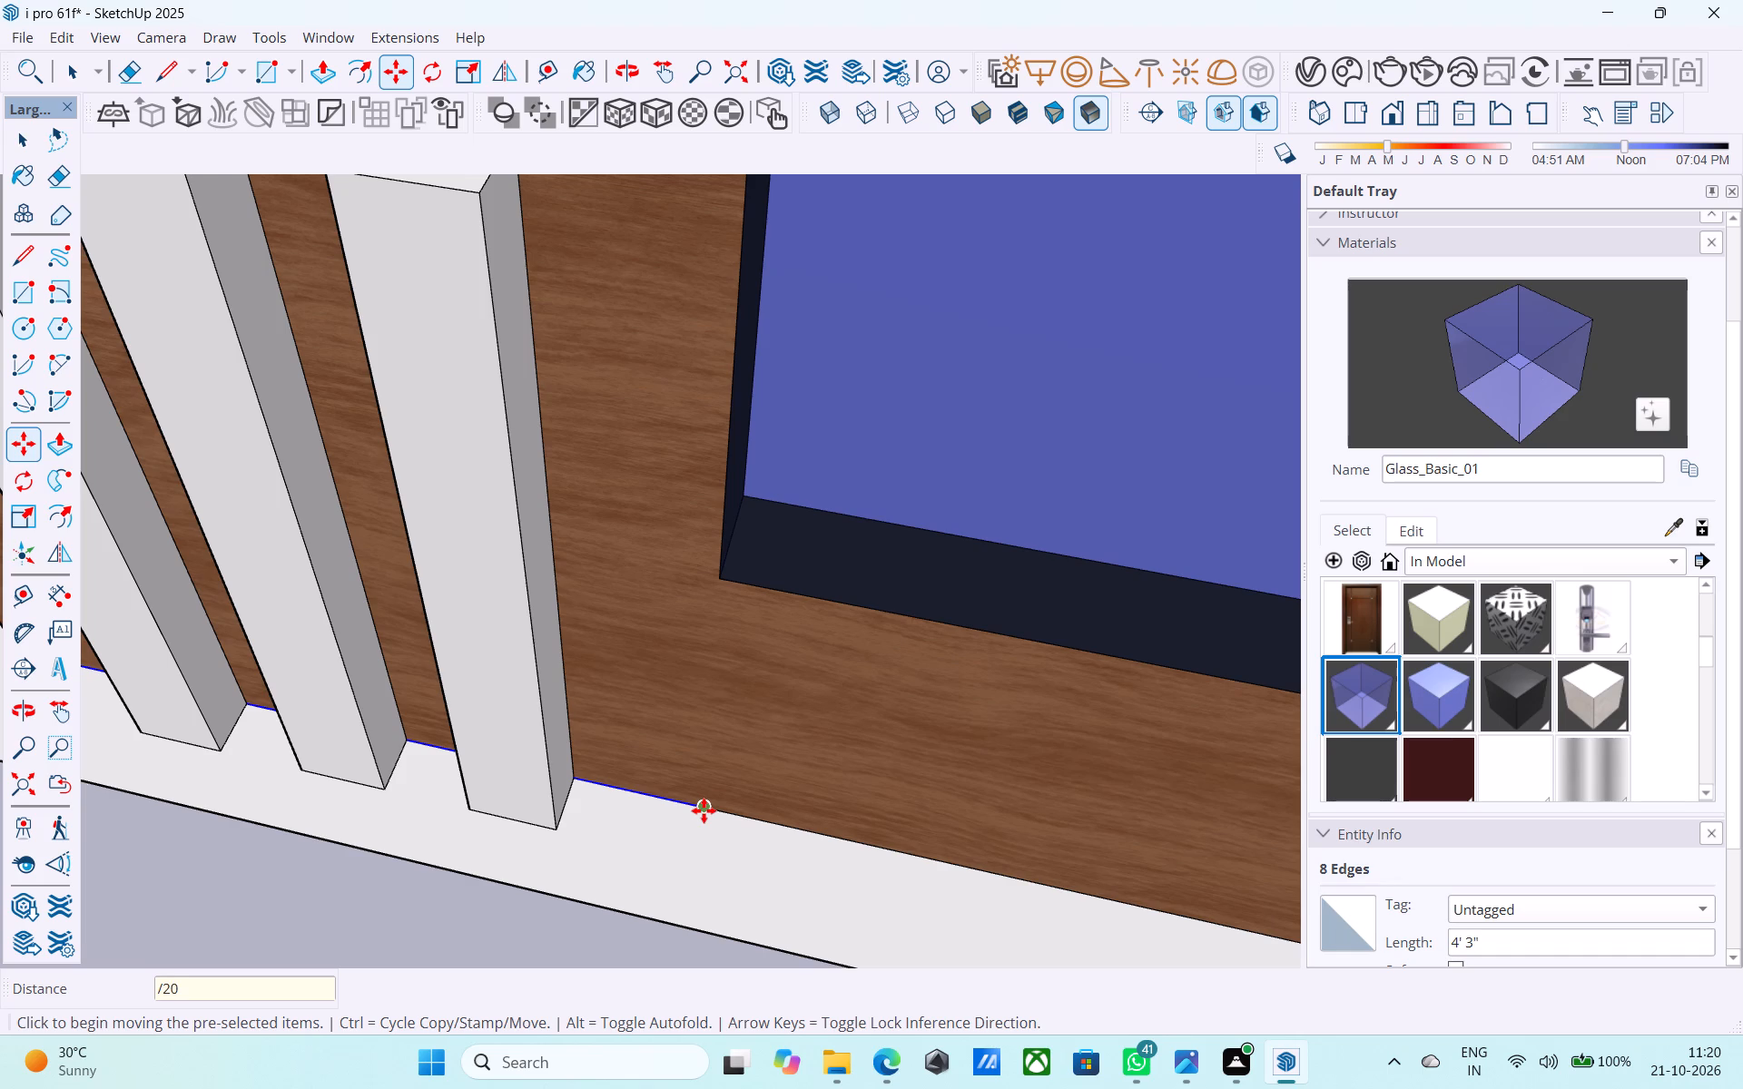
key("Return")
Examine the grooved wood wall close up and within the whole facade.
scroll(696, 773, "down", 12)
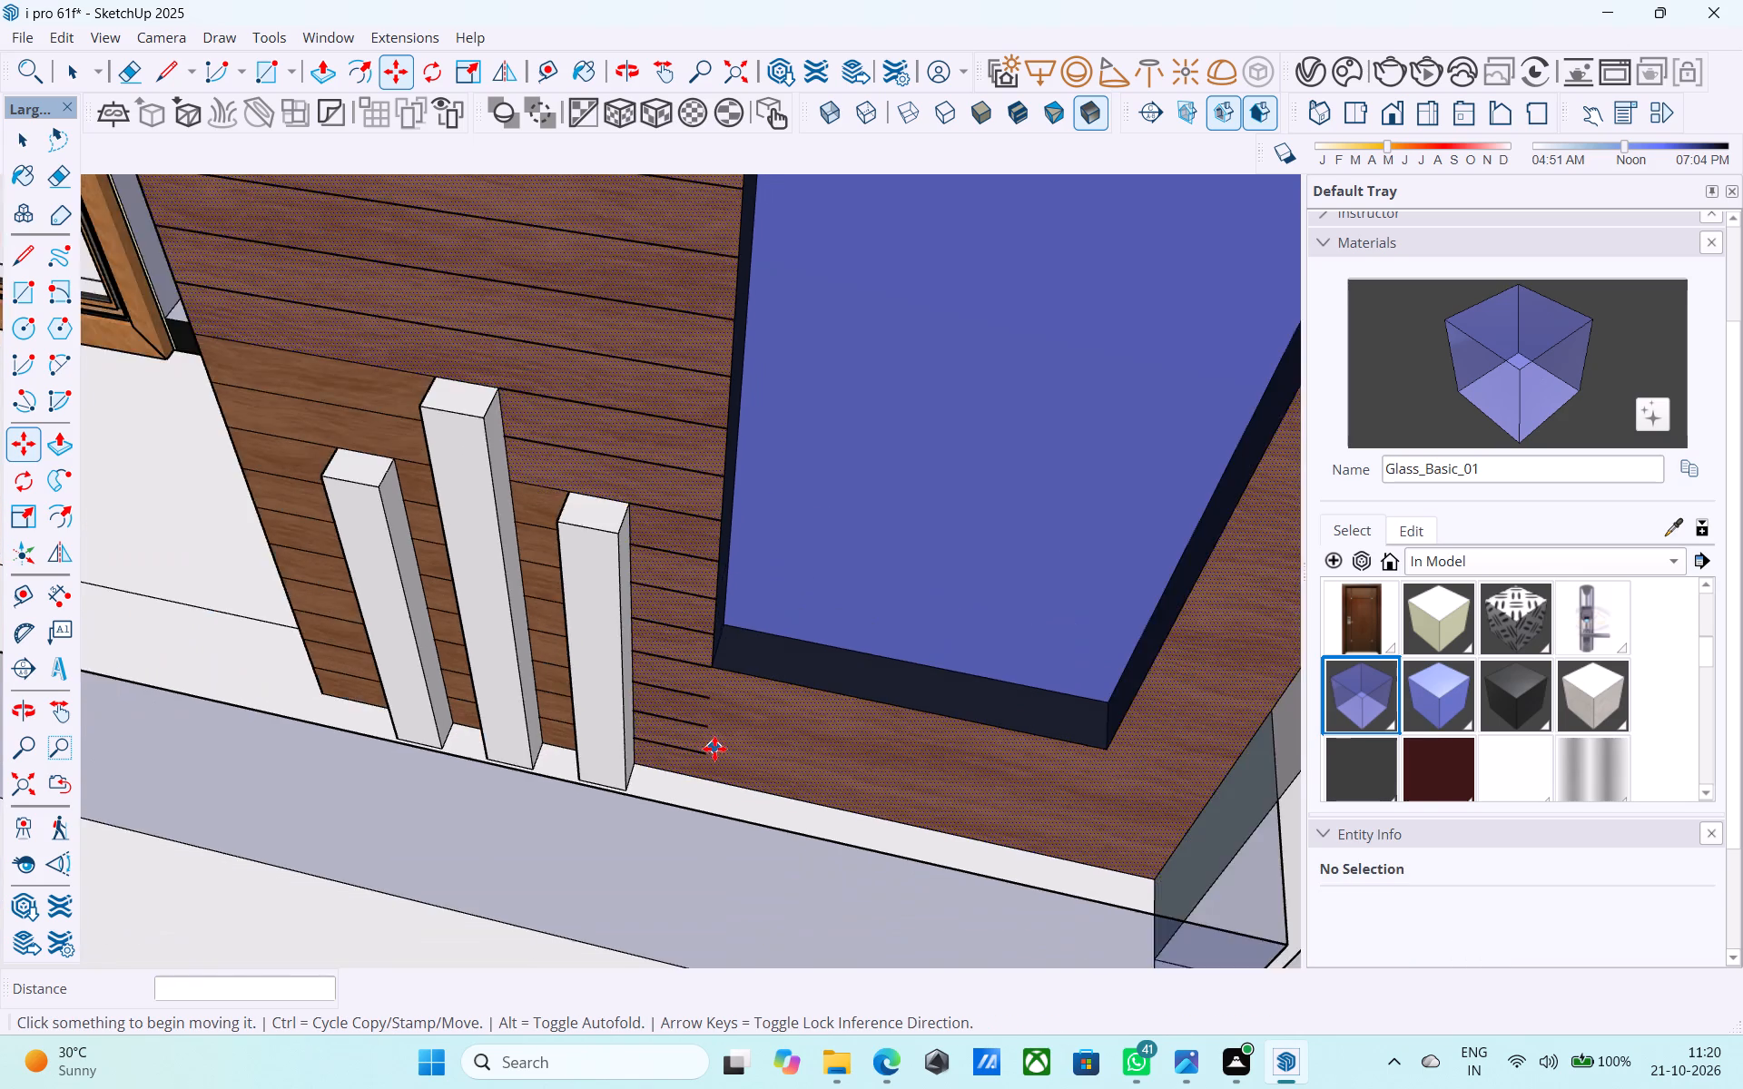
scroll(714, 749, "down", 3)
middle_click_drag(716, 749, 800, 458)
scroll(777, 428, "down", 5)
middle_click_drag(776, 433, 696, 515, "shift")
middle_click_drag(699, 460, 685, 576, "shift")
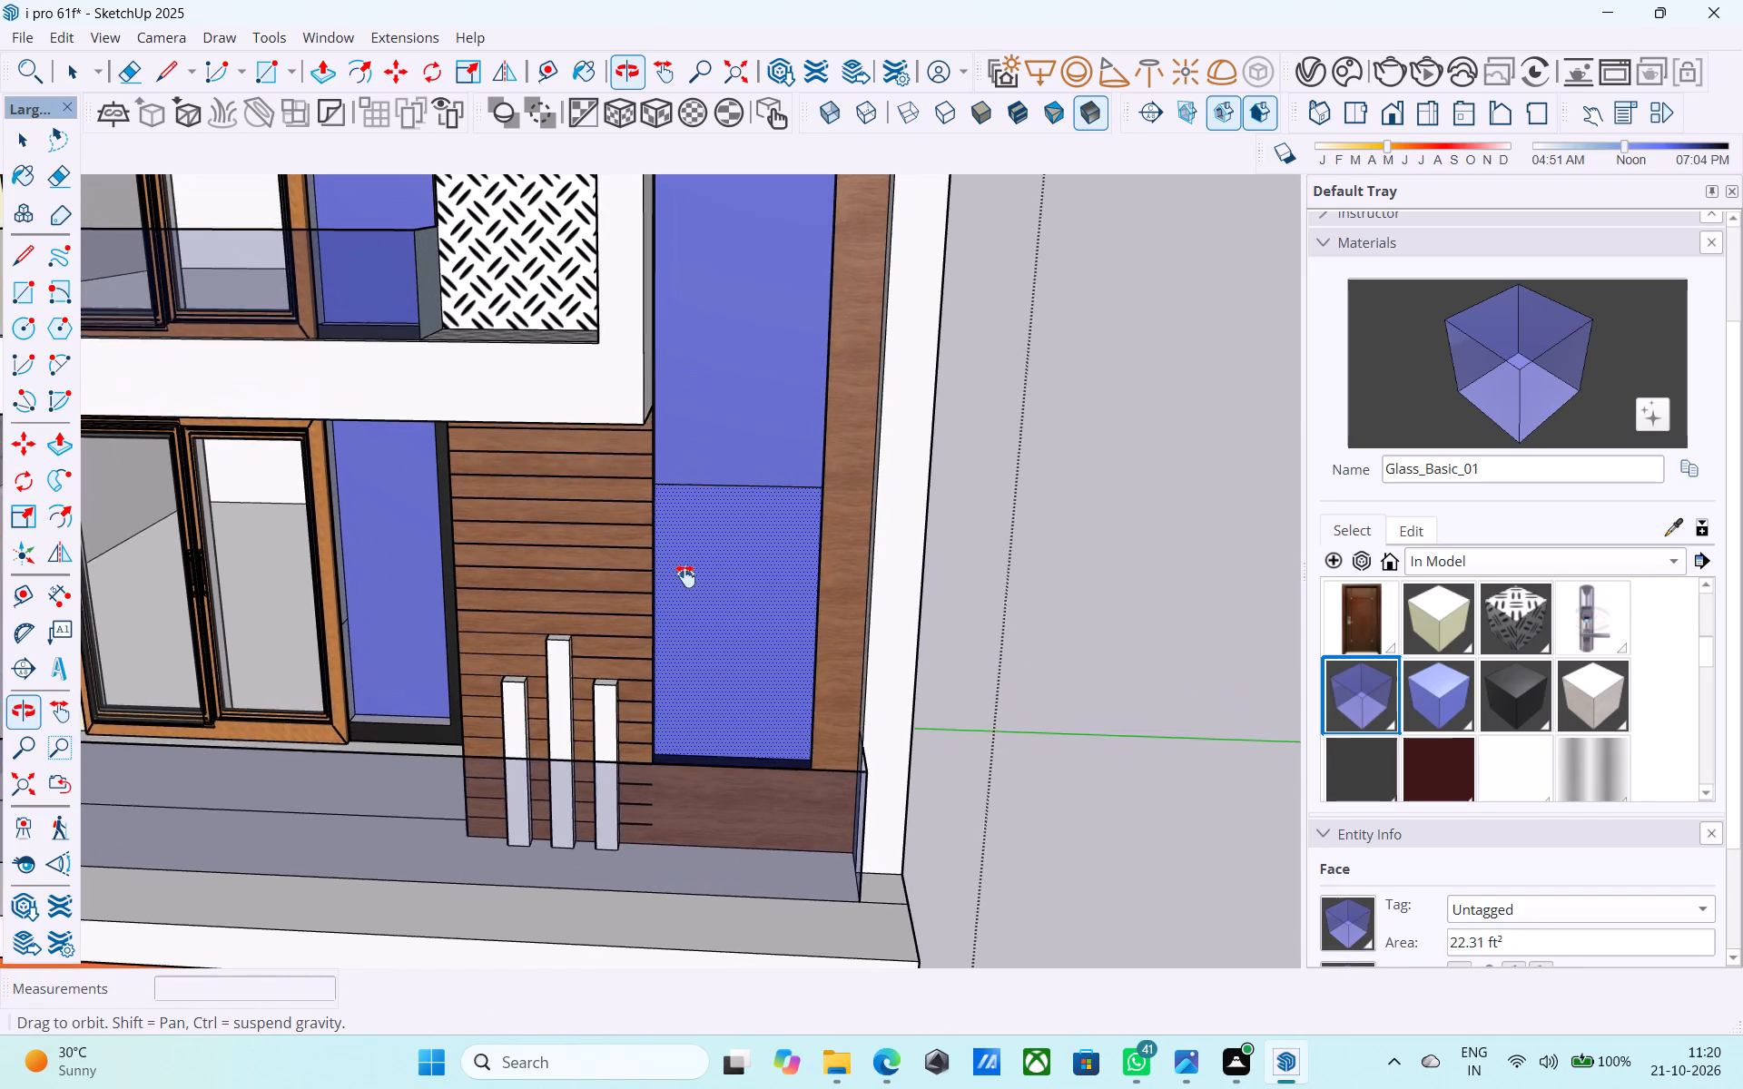
middle_click_drag(685, 576, 784, 415, "shift")
scroll(783, 411, "down", 3)
middle_click_drag(772, 437, 670, 669)
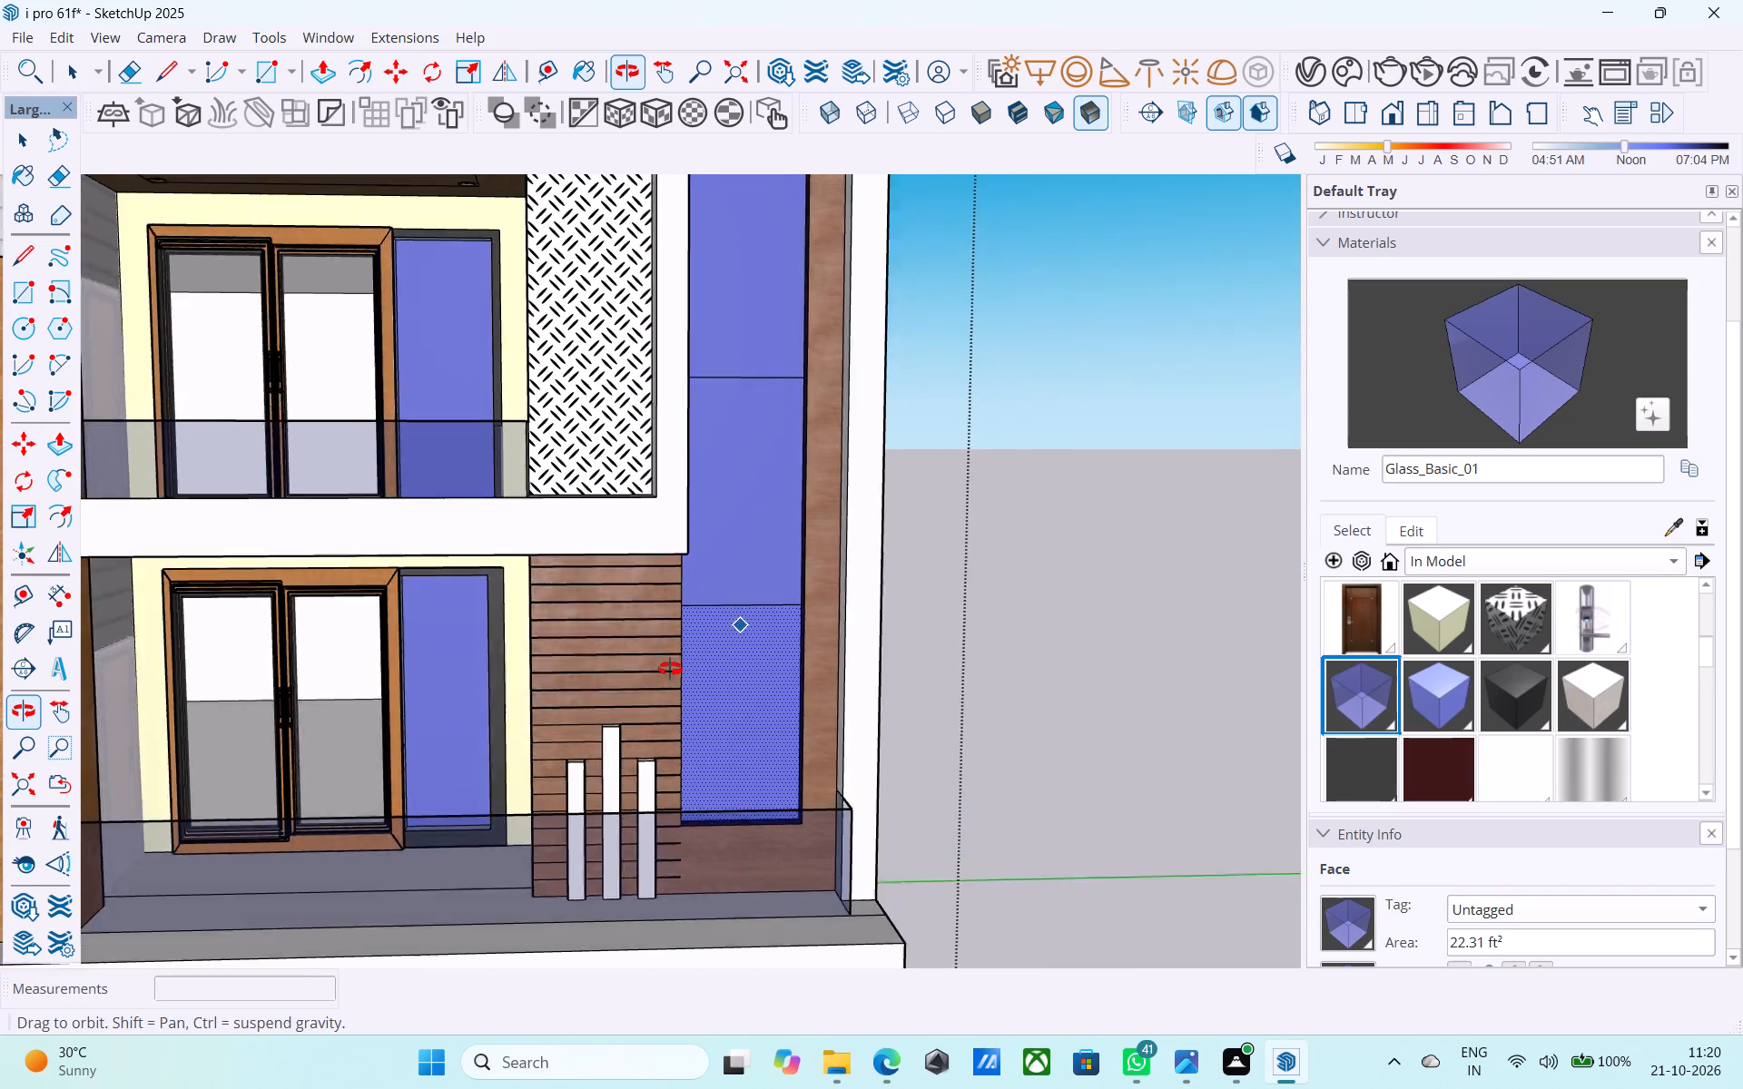
middle_click_drag(670, 669, 631, 669)
middle_click_drag(702, 475, 665, 789)
scroll(734, 580, "down", 11)
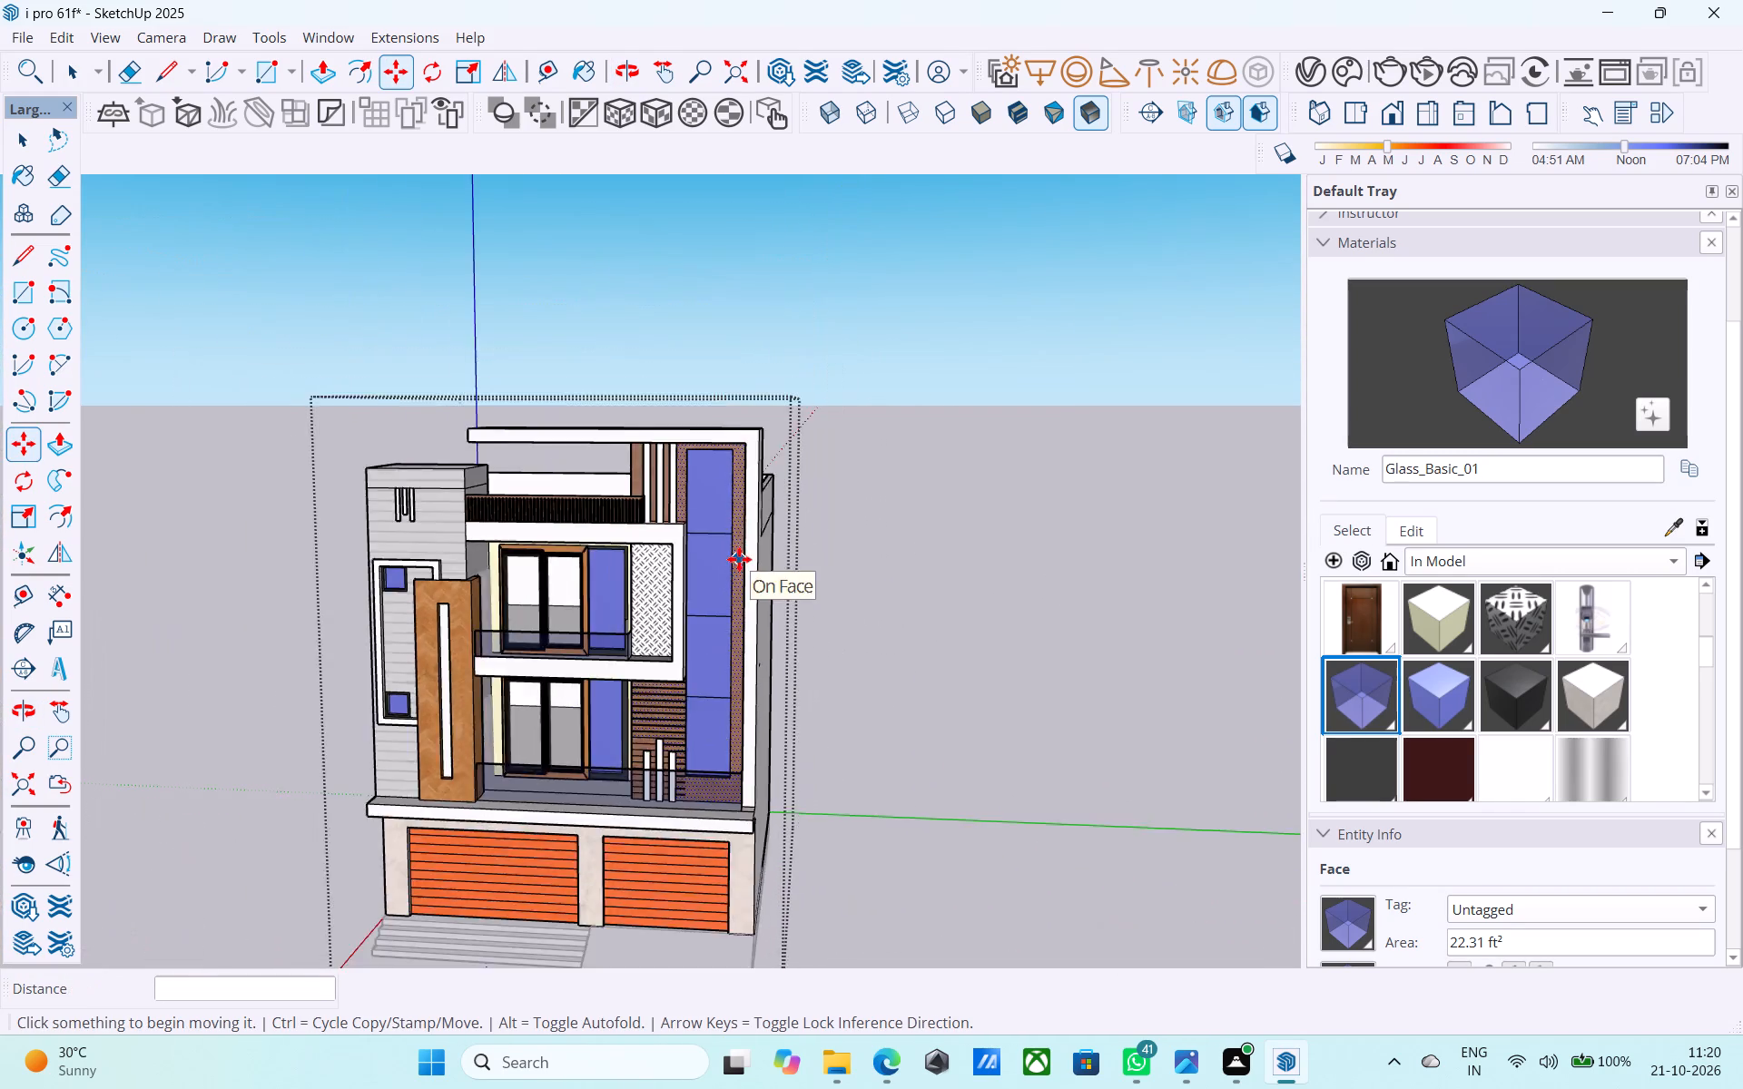
scroll(739, 559, "up", 5)
key("space")
middle_click(743, 544)
scroll(733, 577, "down", 2)
middle_click_drag(725, 604, 734, 531, "shift")
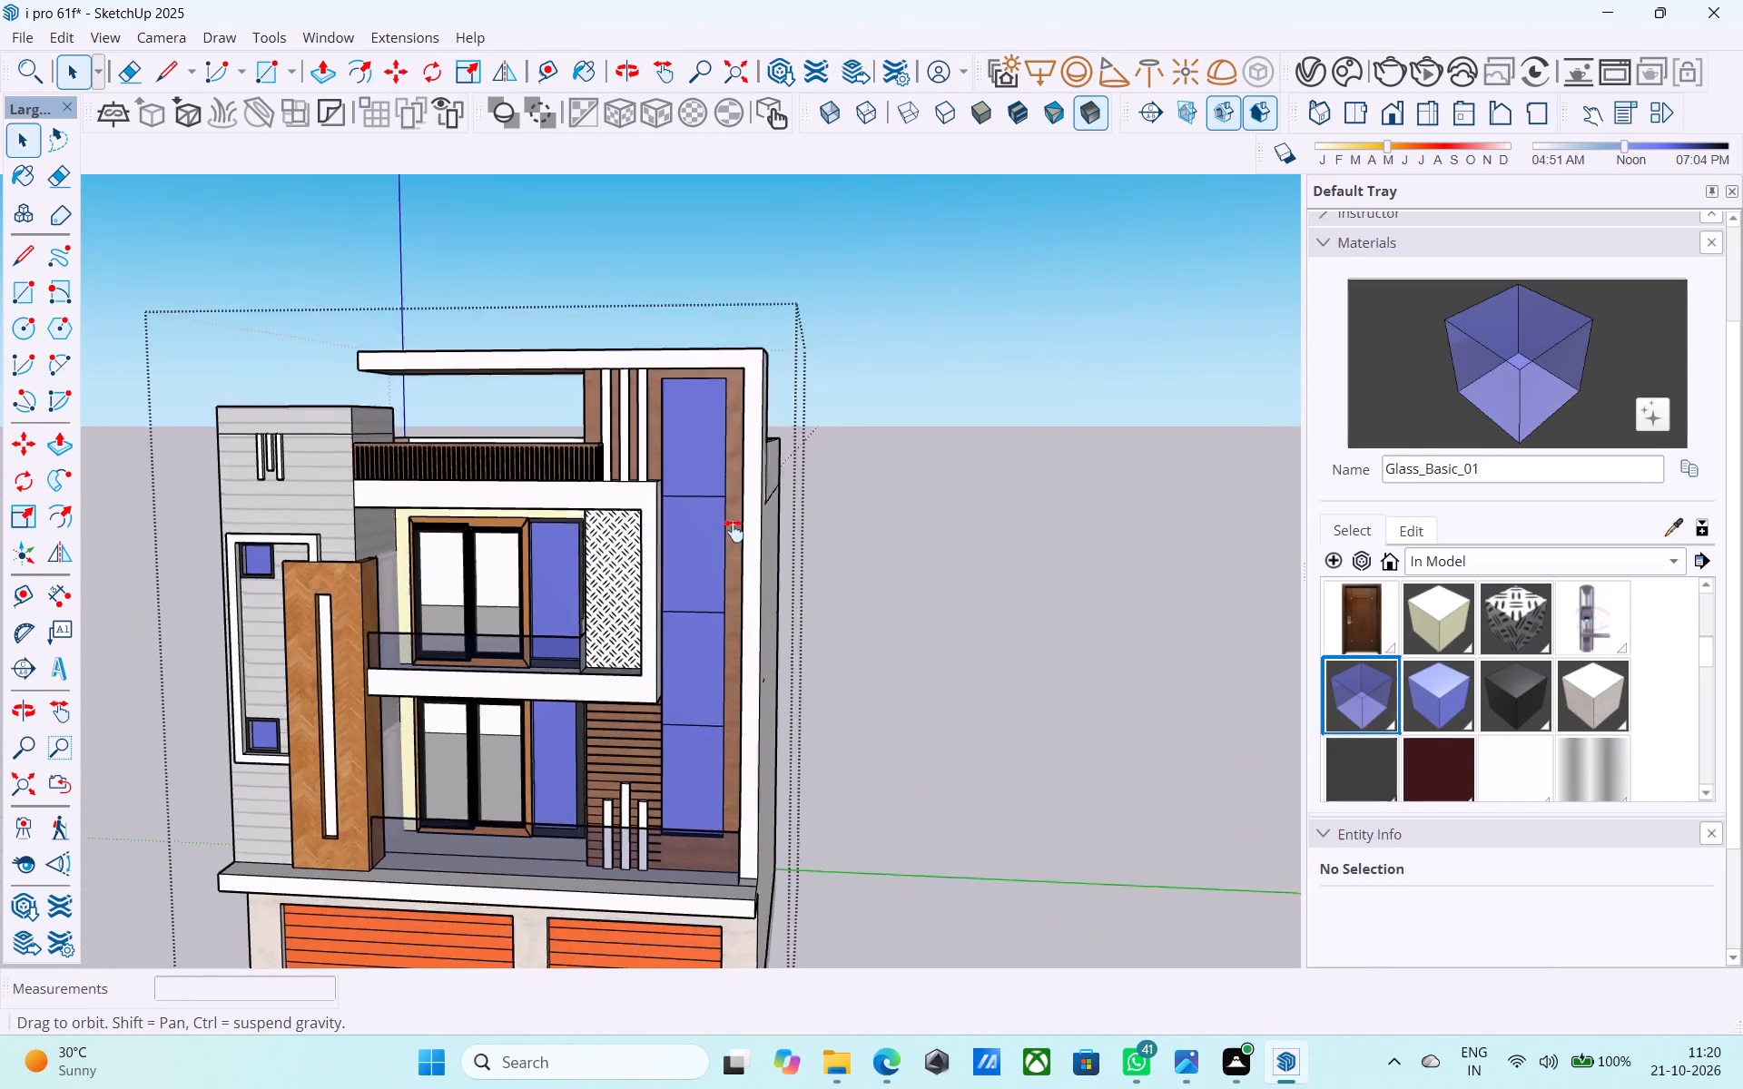
middle_click_drag(734, 531, 745, 524, "shift")
Extend the three lowest groove lines below the tall blue glazing to the wood wall's outer edge.
scroll(719, 667, "up", 5)
middle_click_drag(698, 713, 715, 641)
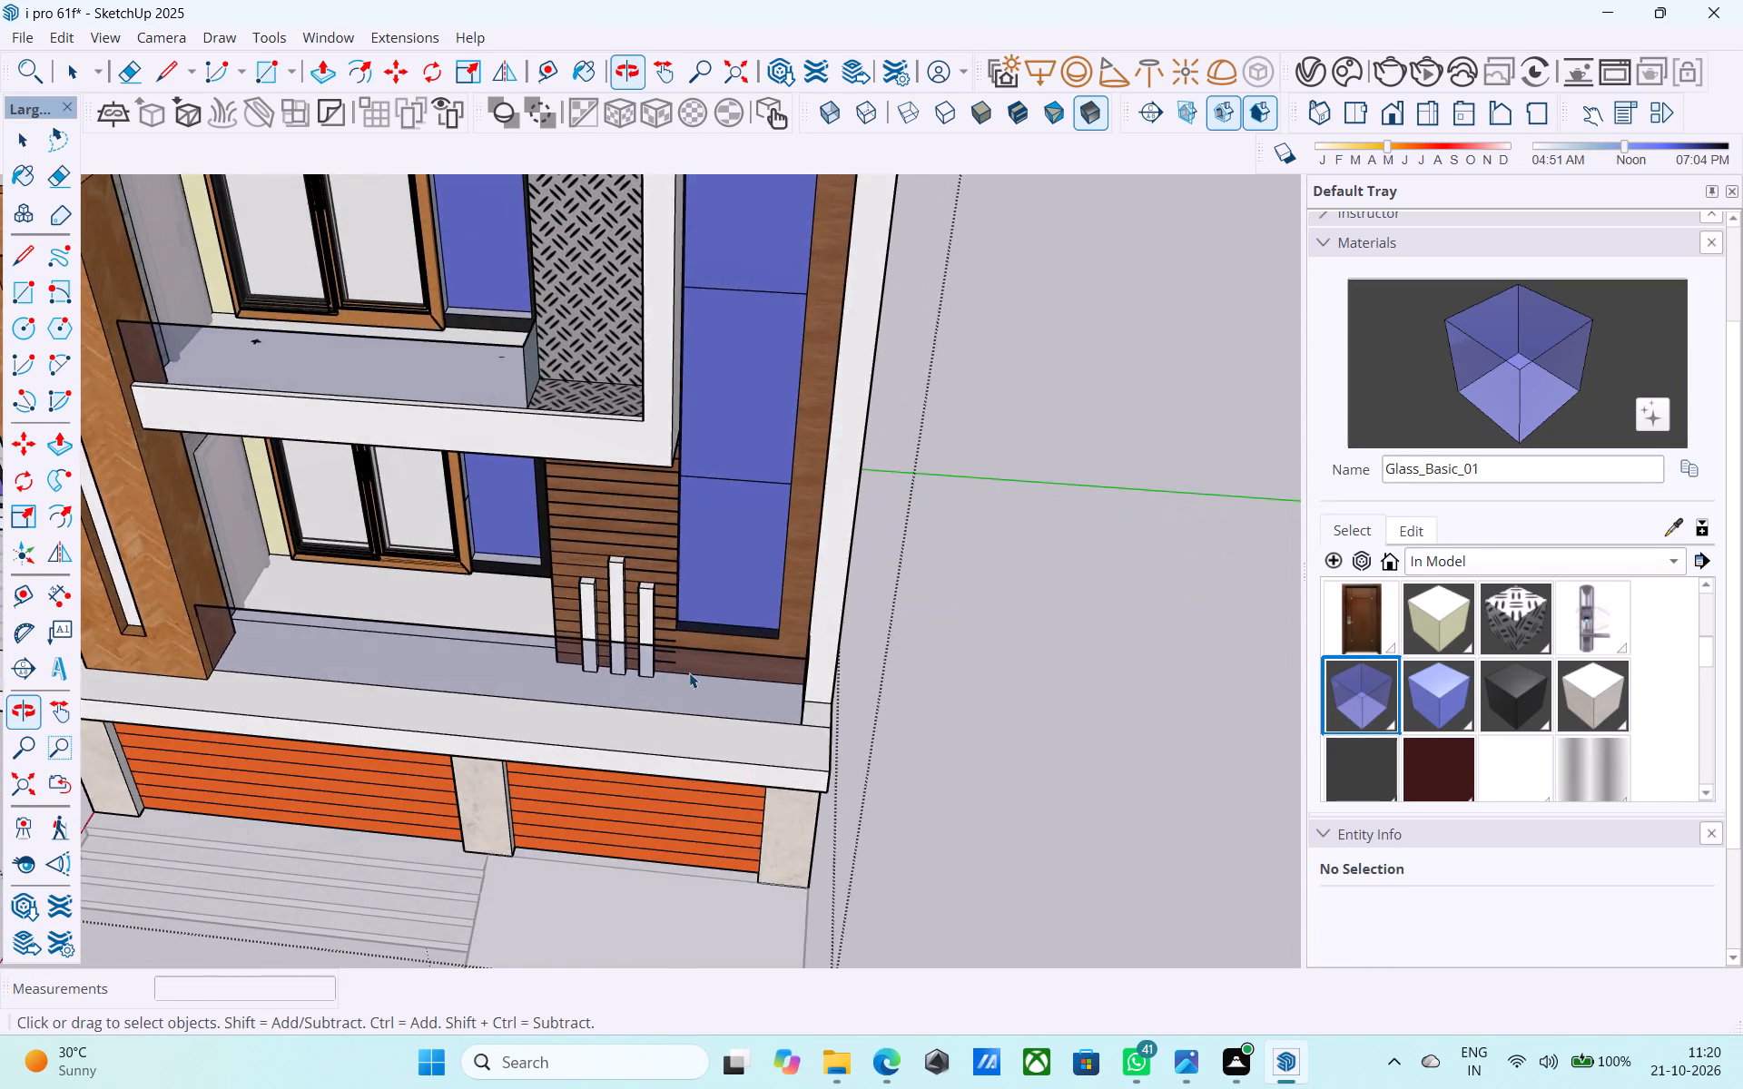
scroll(688, 672, "up", 4)
middle_click_drag(678, 708, 673, 764)
key("l")
scroll(673, 659, "up", 5)
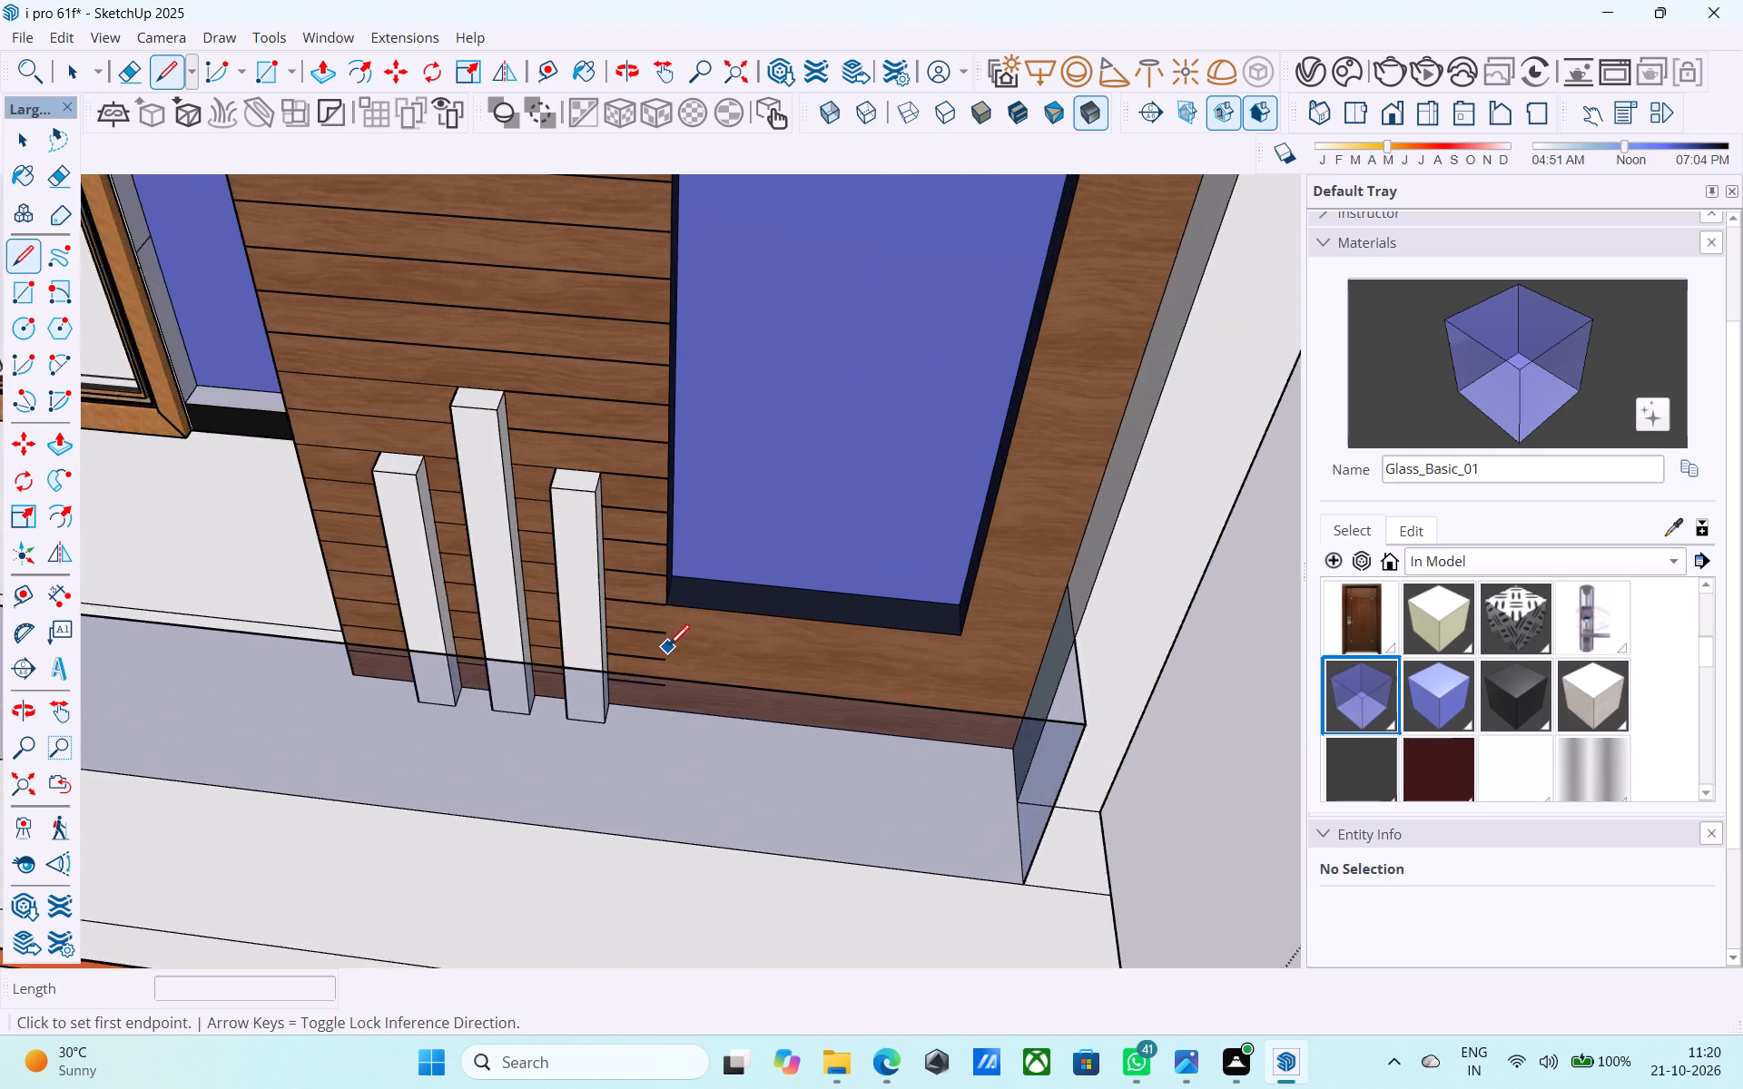
scroll(668, 648, "up", 4)
left_click(667, 632)
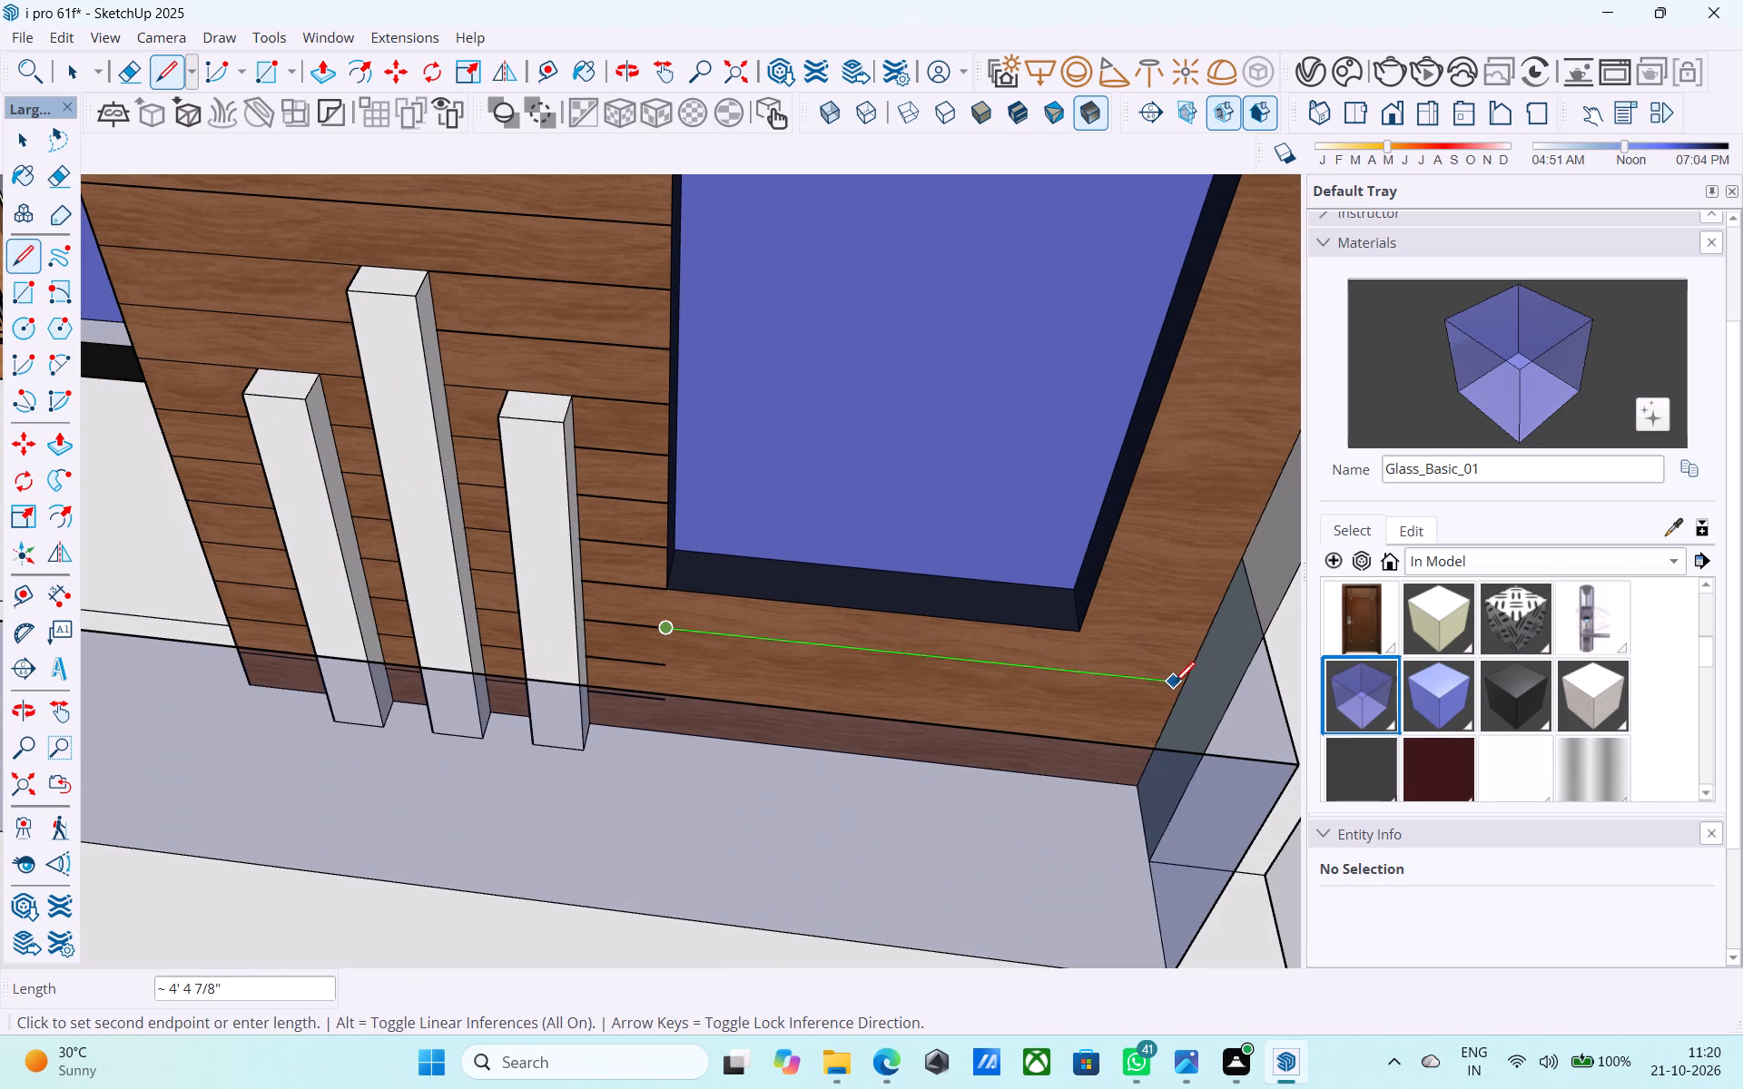
left_click(1181, 690)
left_click(666, 666)
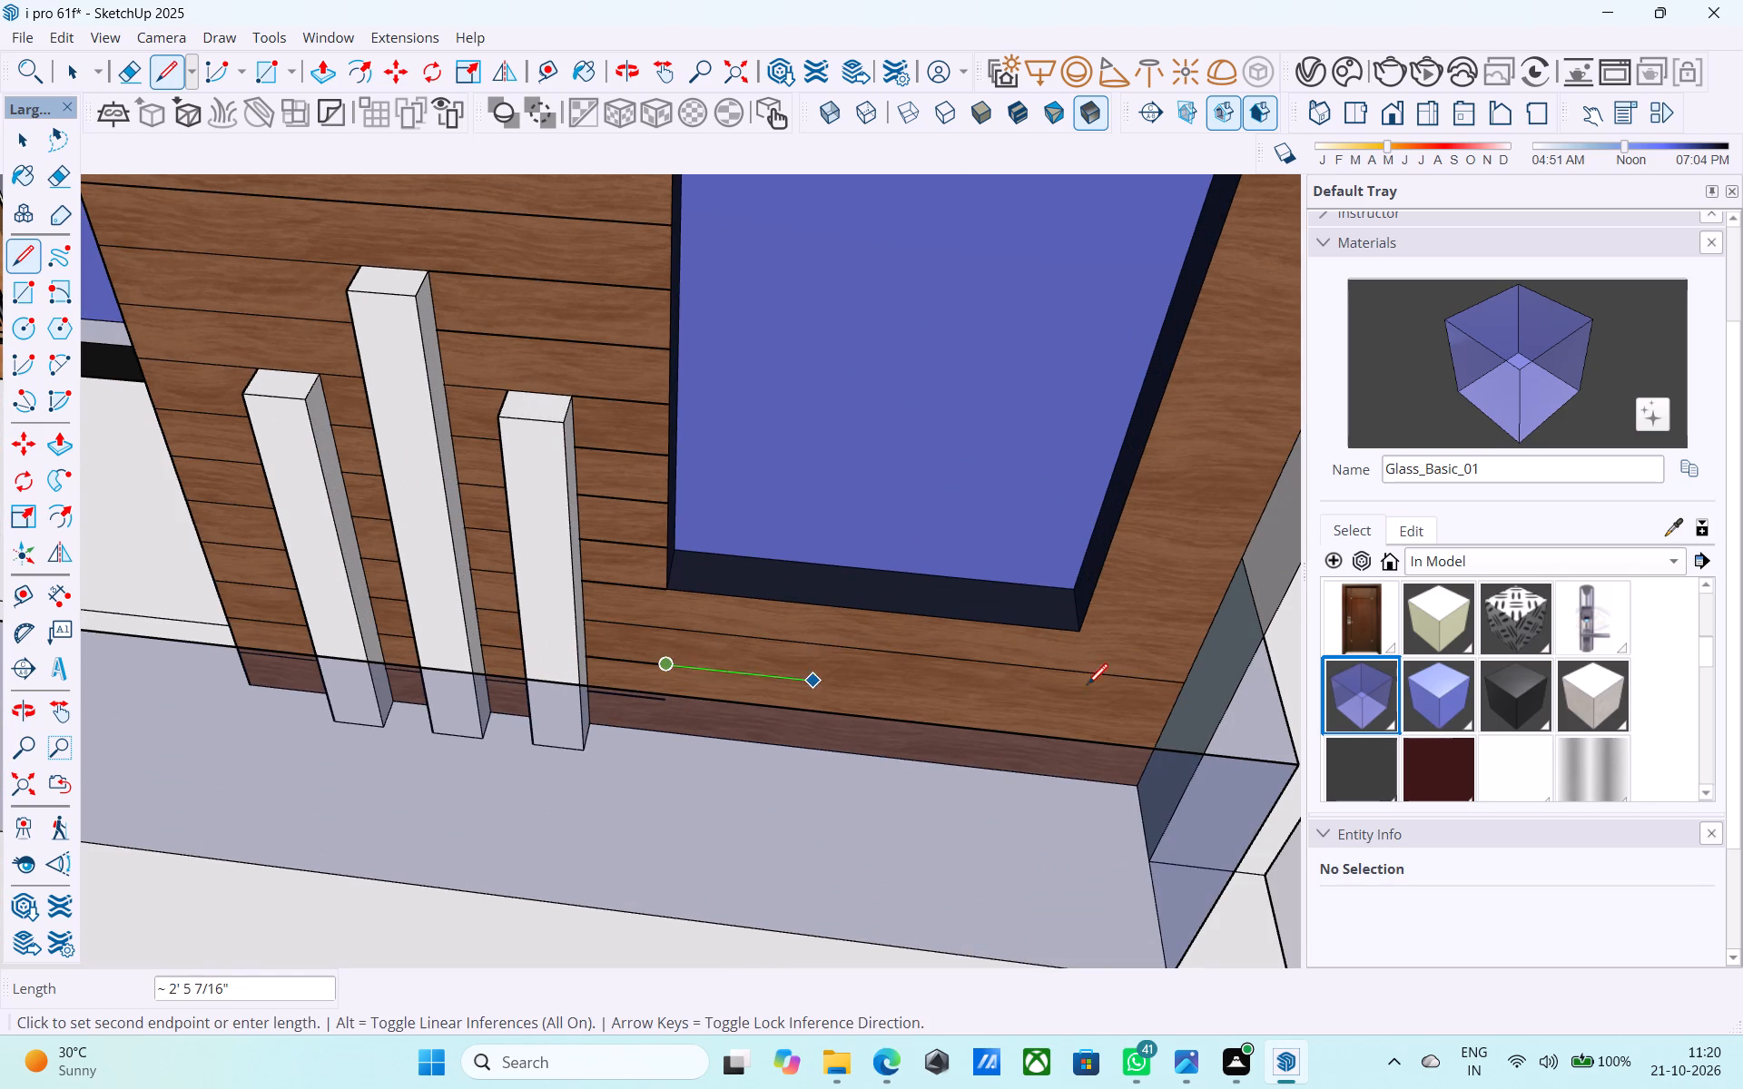
left_click(1162, 717)
middle_click_drag(859, 720, 813, 769)
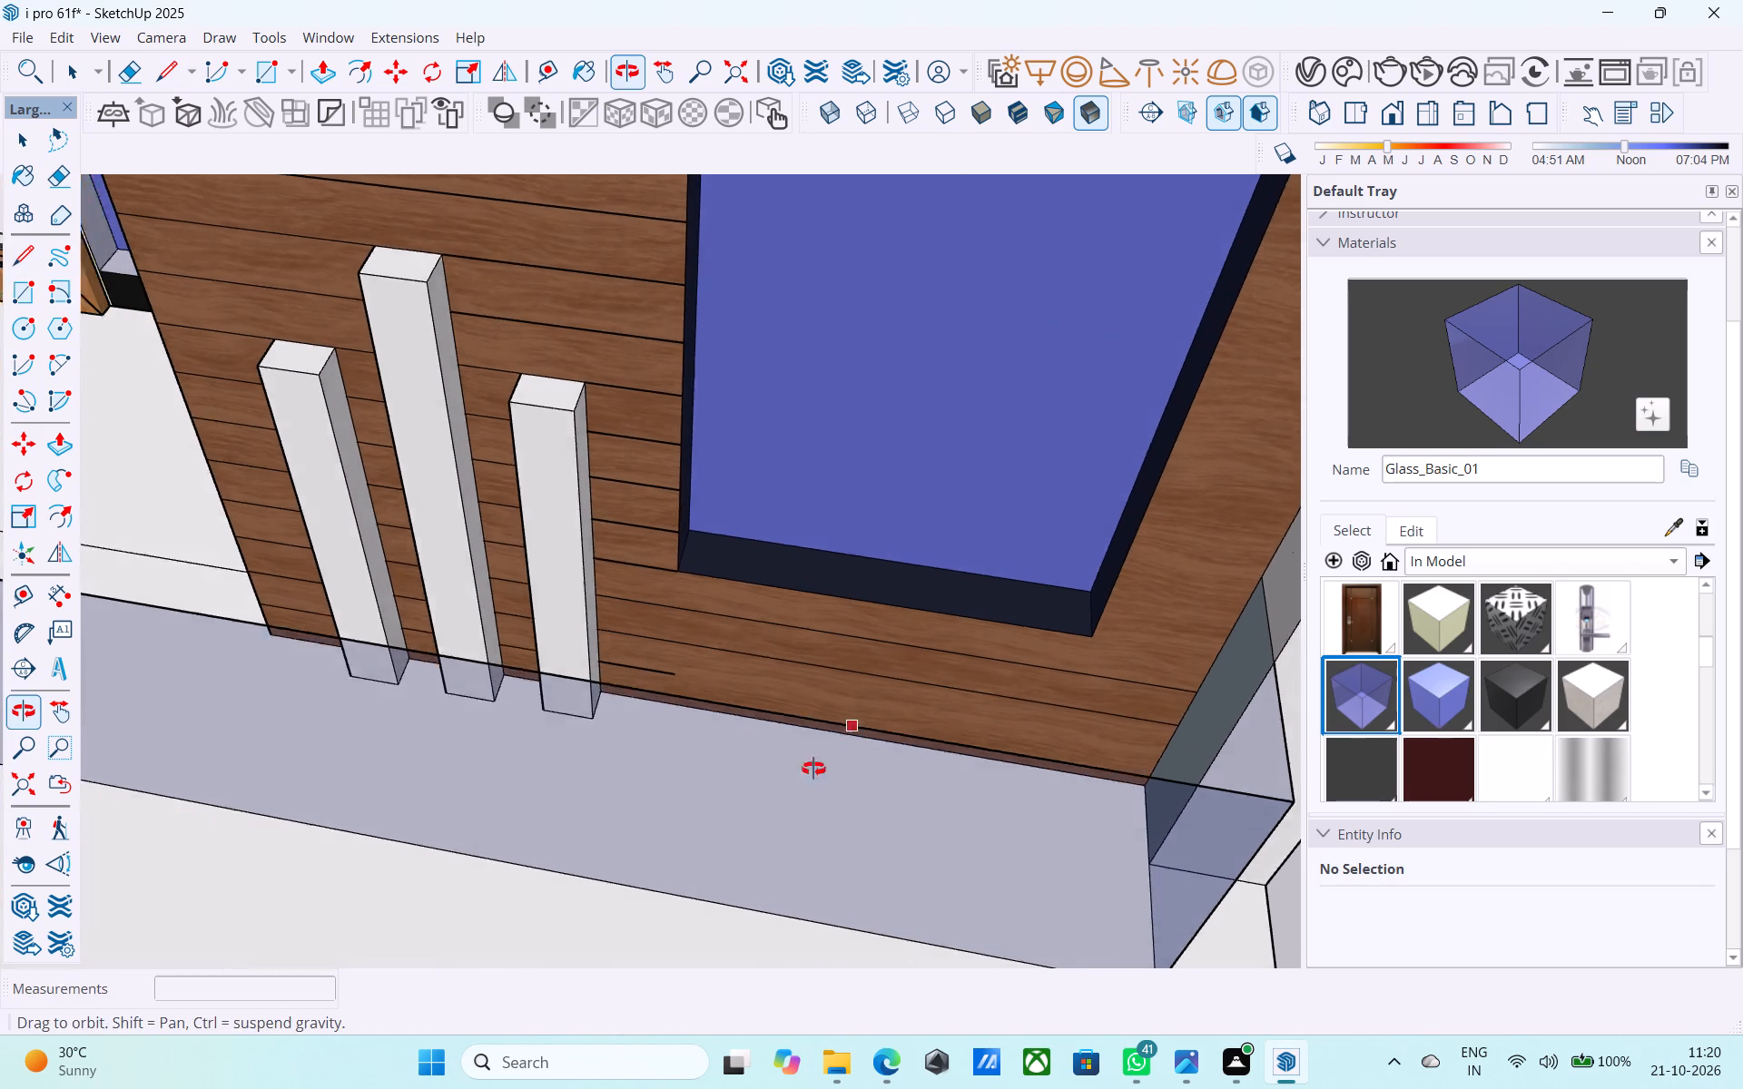
middle_click_drag(813, 769, 803, 784)
left_click(678, 656)
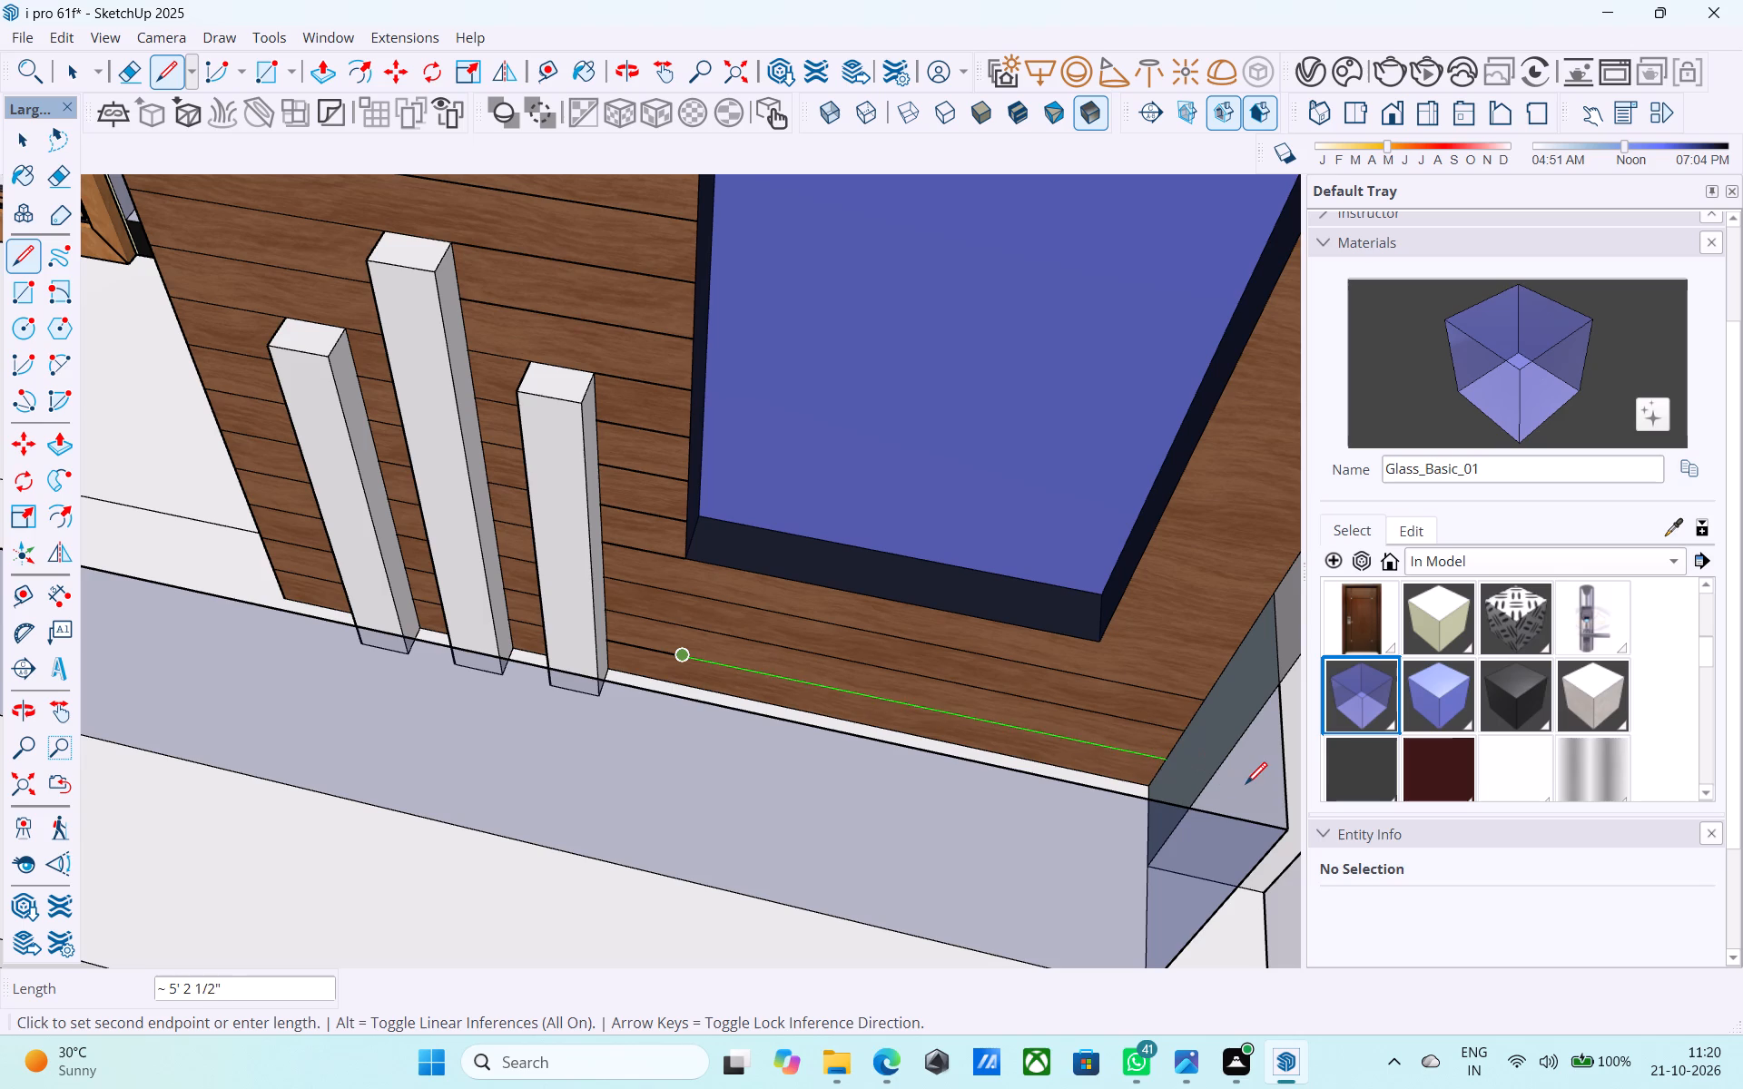
left_click(1164, 766)
Examine the finished groove lines beside the white fins and their look on the whole facade.
middle_click_drag(877, 740, 918, 602)
scroll(887, 593, "down", 2)
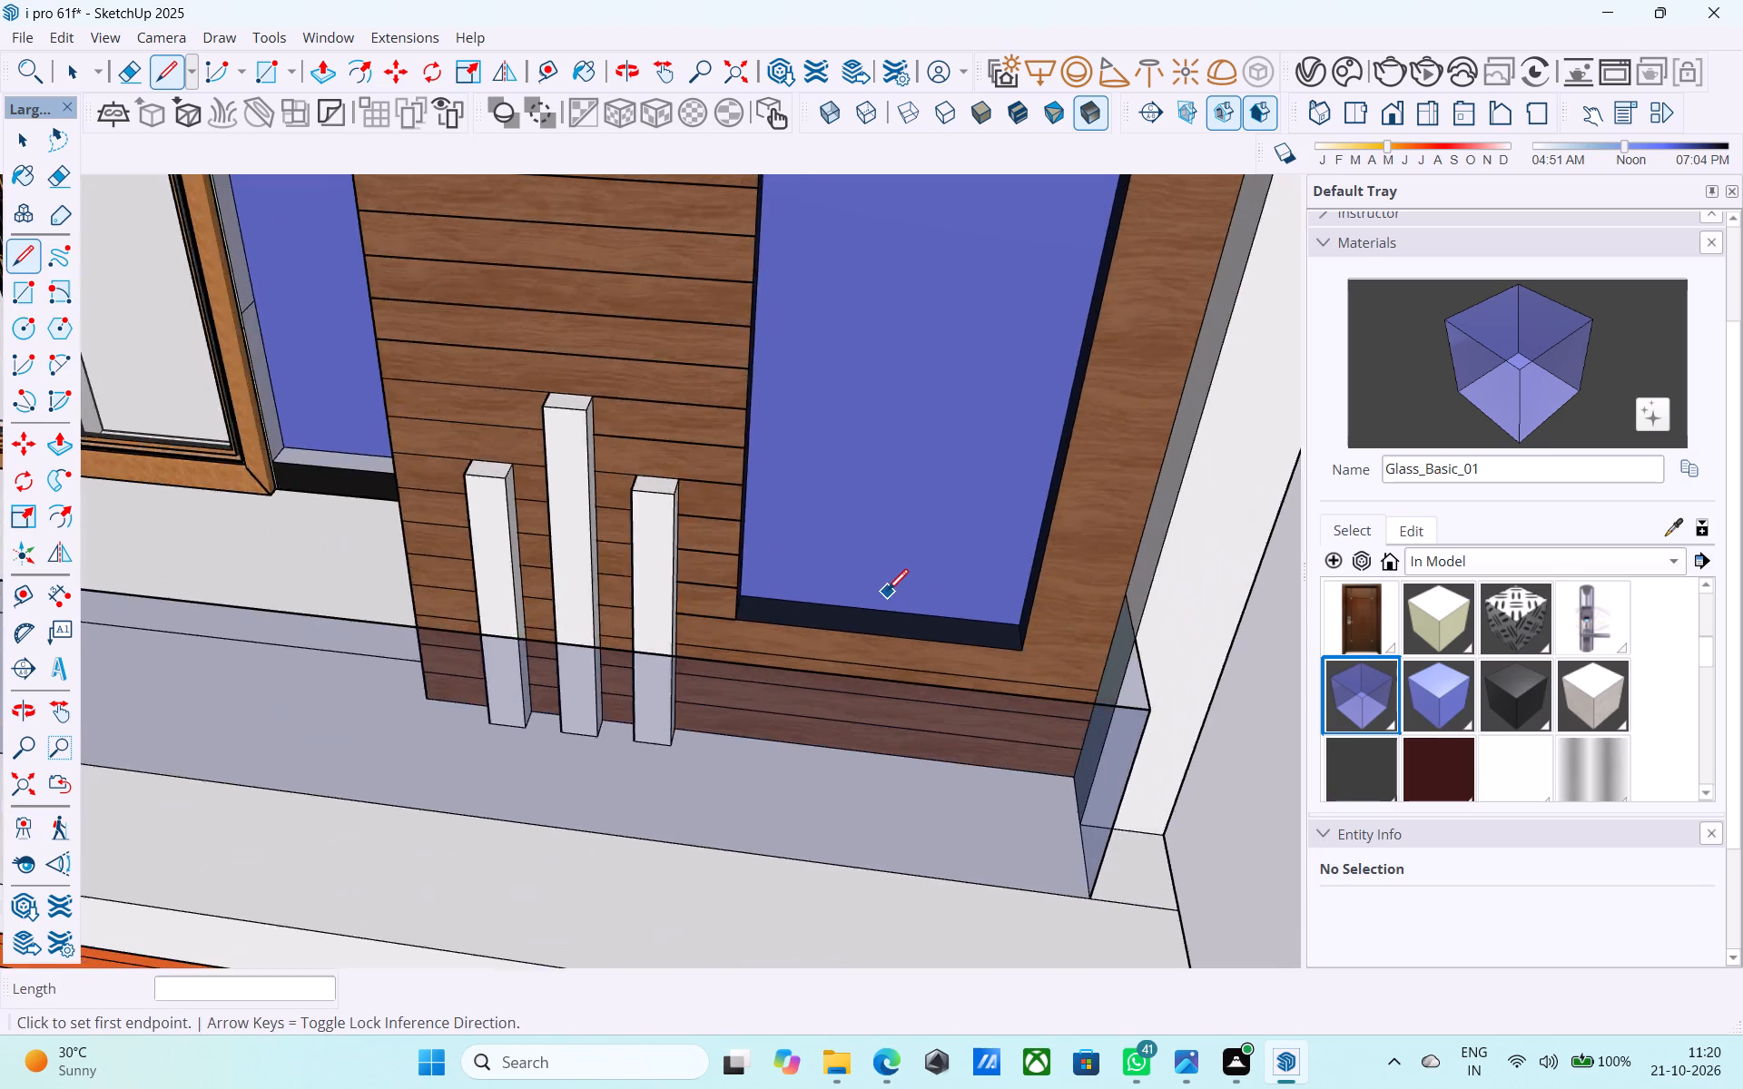
scroll(887, 593, "down", 13)
middle_click_drag(773, 612, 770, 528)
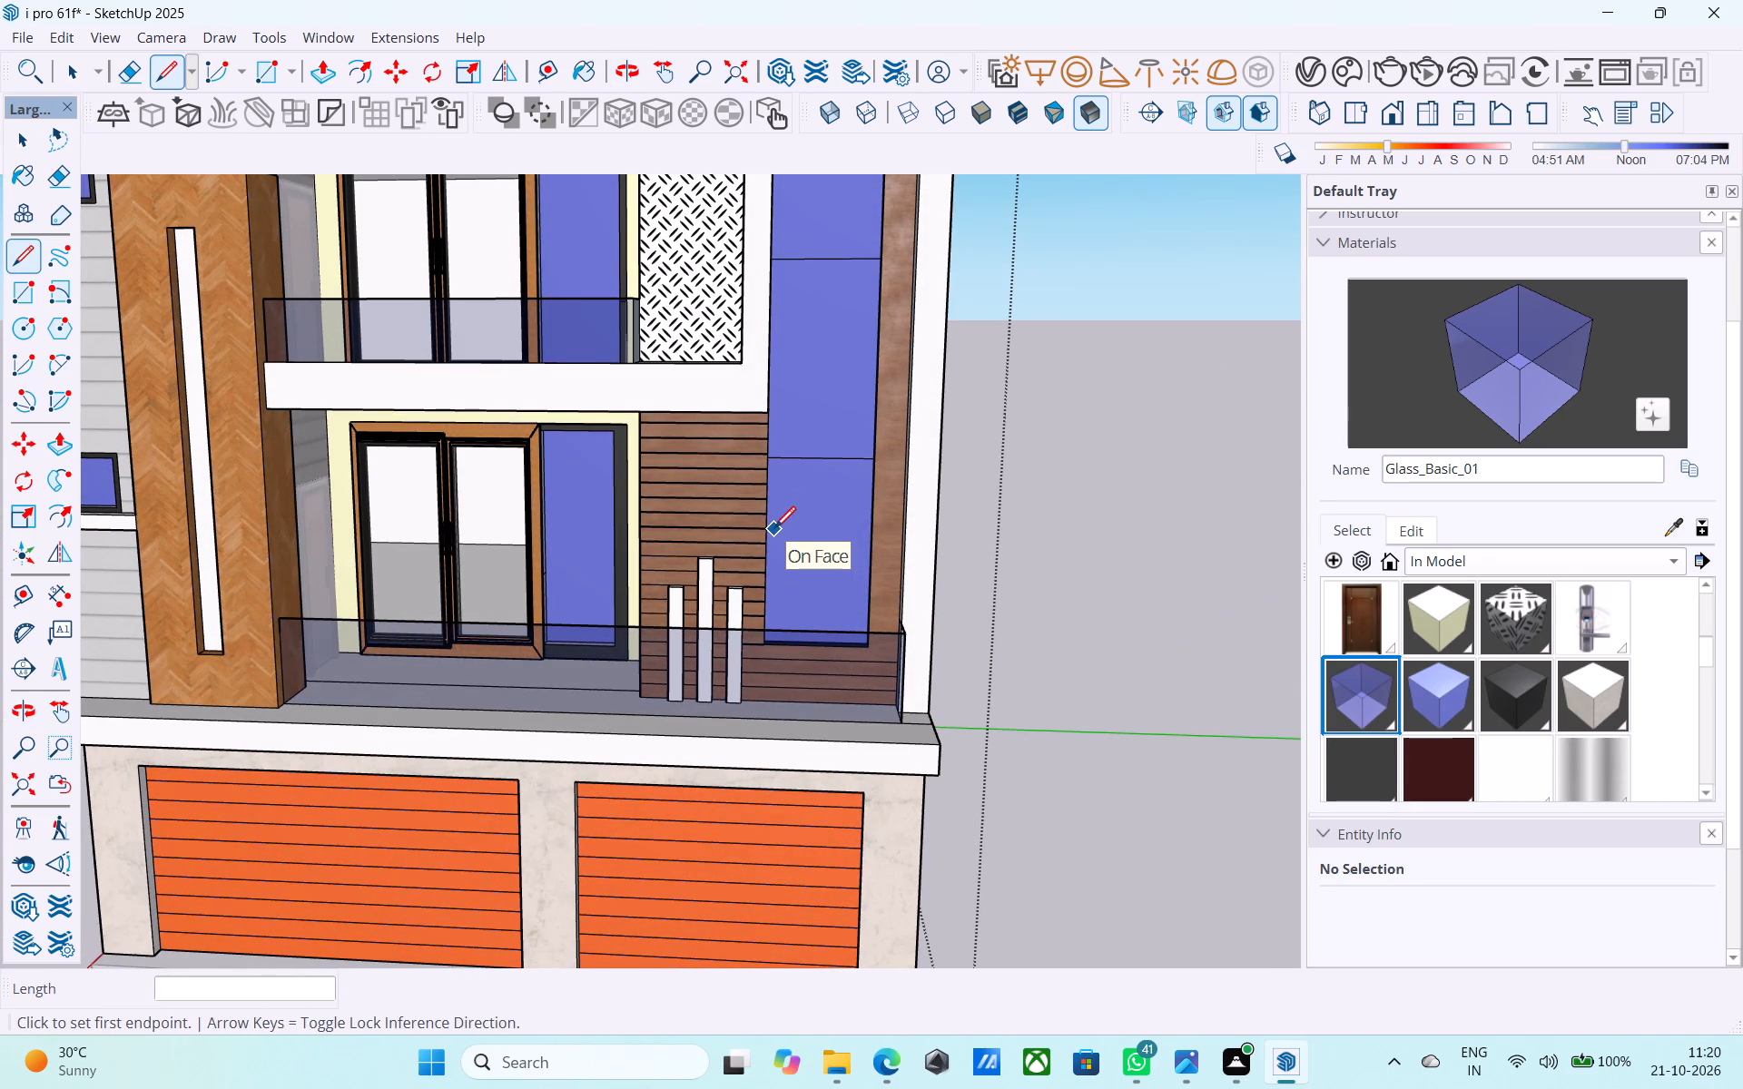
middle_click_drag(807, 502, 795, 573)
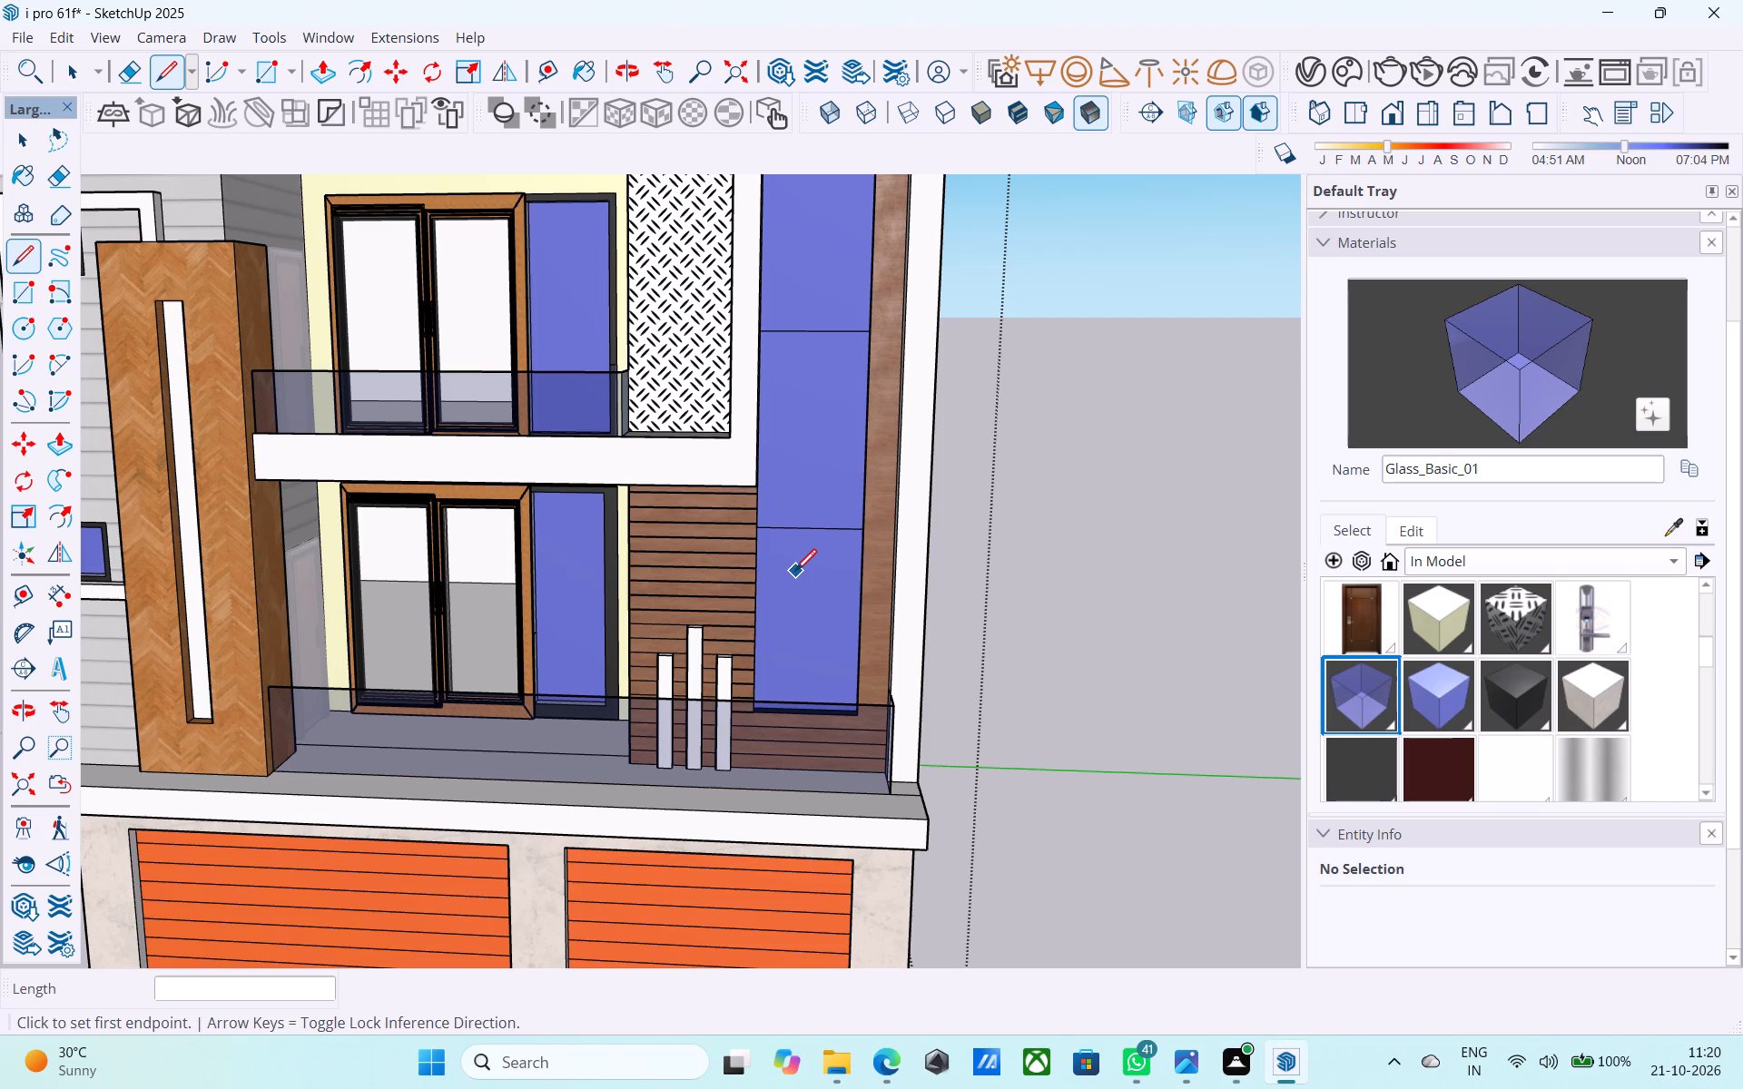
scroll(795, 568, "down", 9)
middle_click_drag(789, 565, 763, 593)
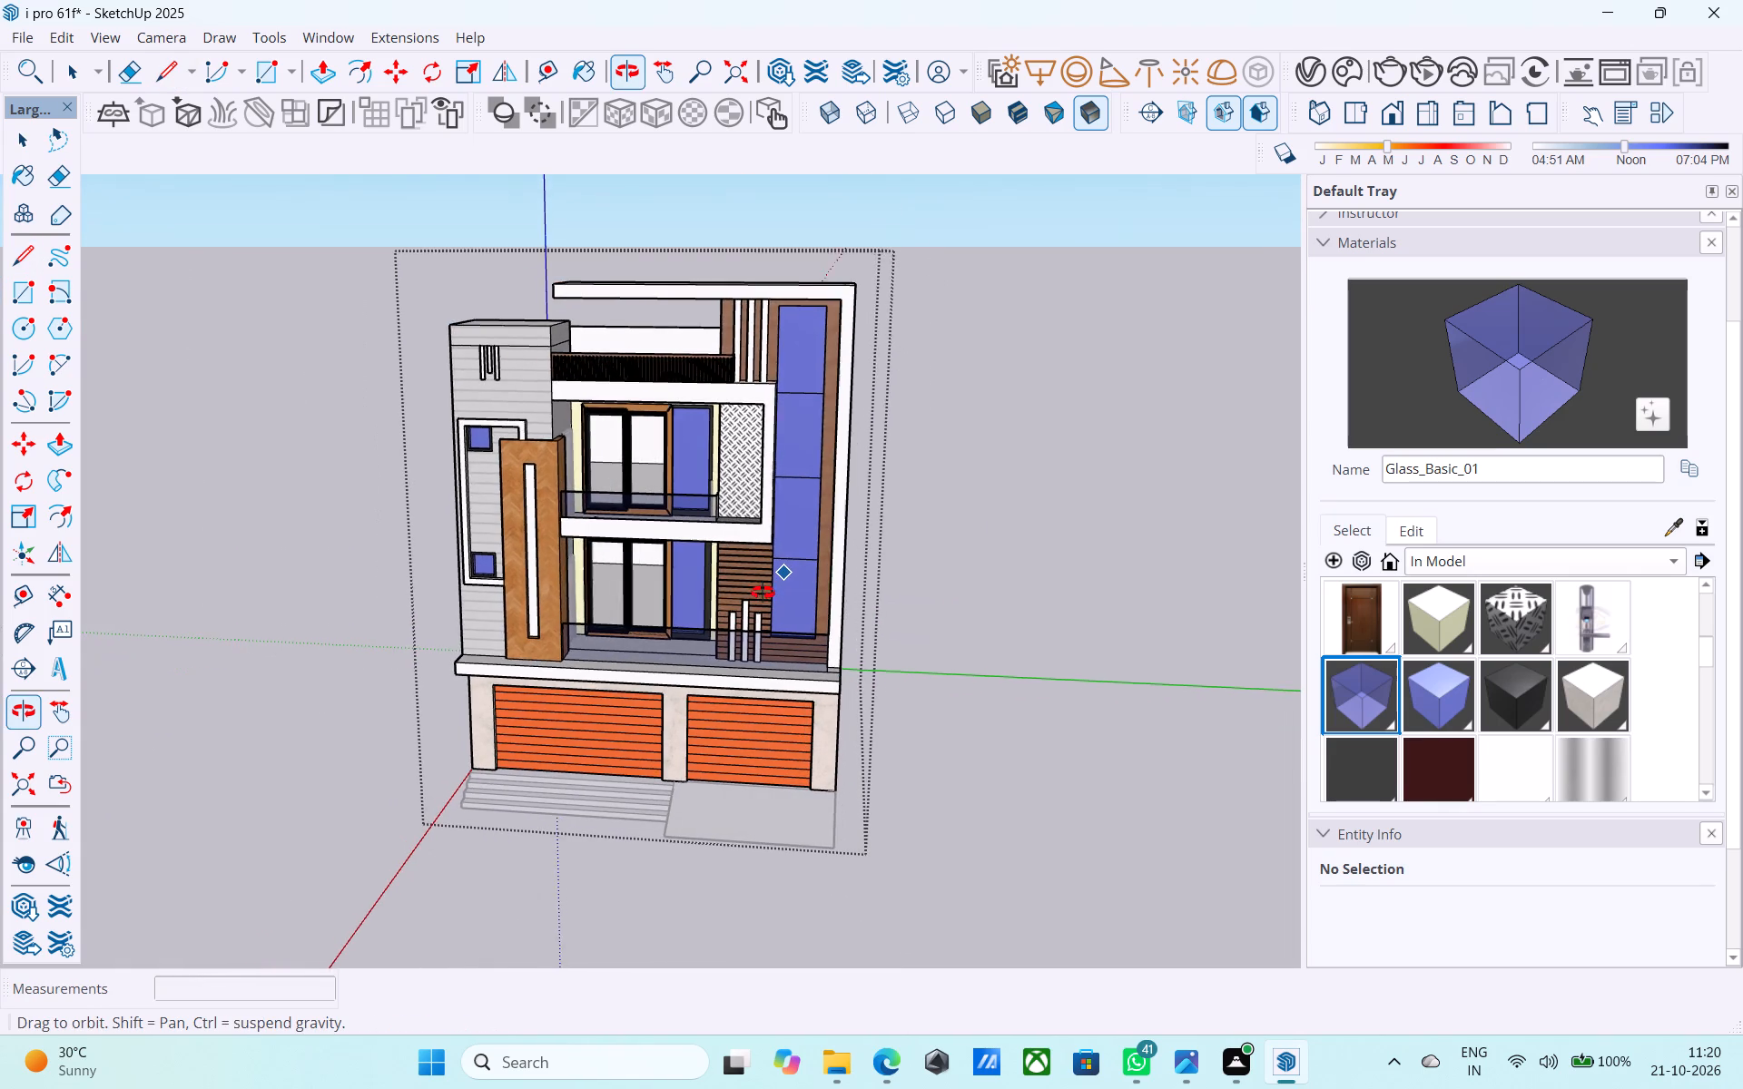
middle_click_drag(763, 593, 742, 712)
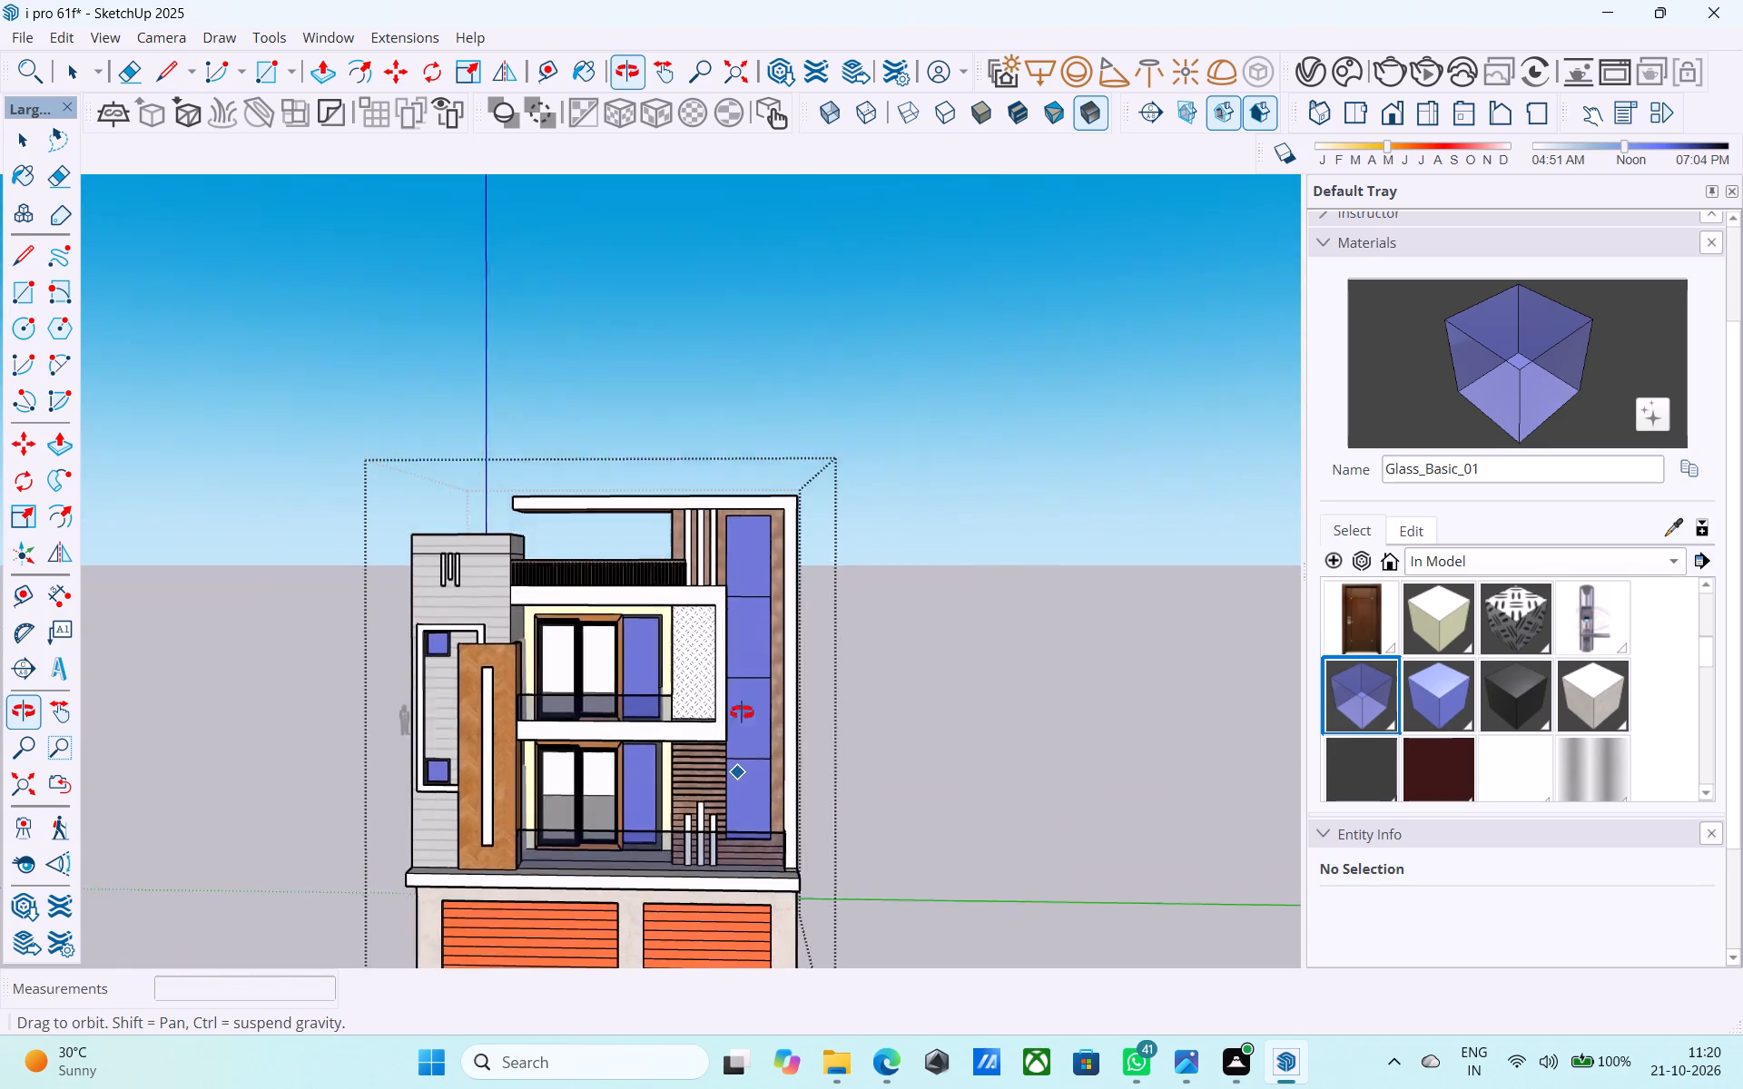
Draw a 4' 3" horizontal line from the tall glazing's upper corner across the roof-level wood wall, behind the white fins.
middle_click_drag(742, 712, 659, 716)
scroll(667, 574, "up", 20)
middle_click_drag(612, 478, 617, 455)
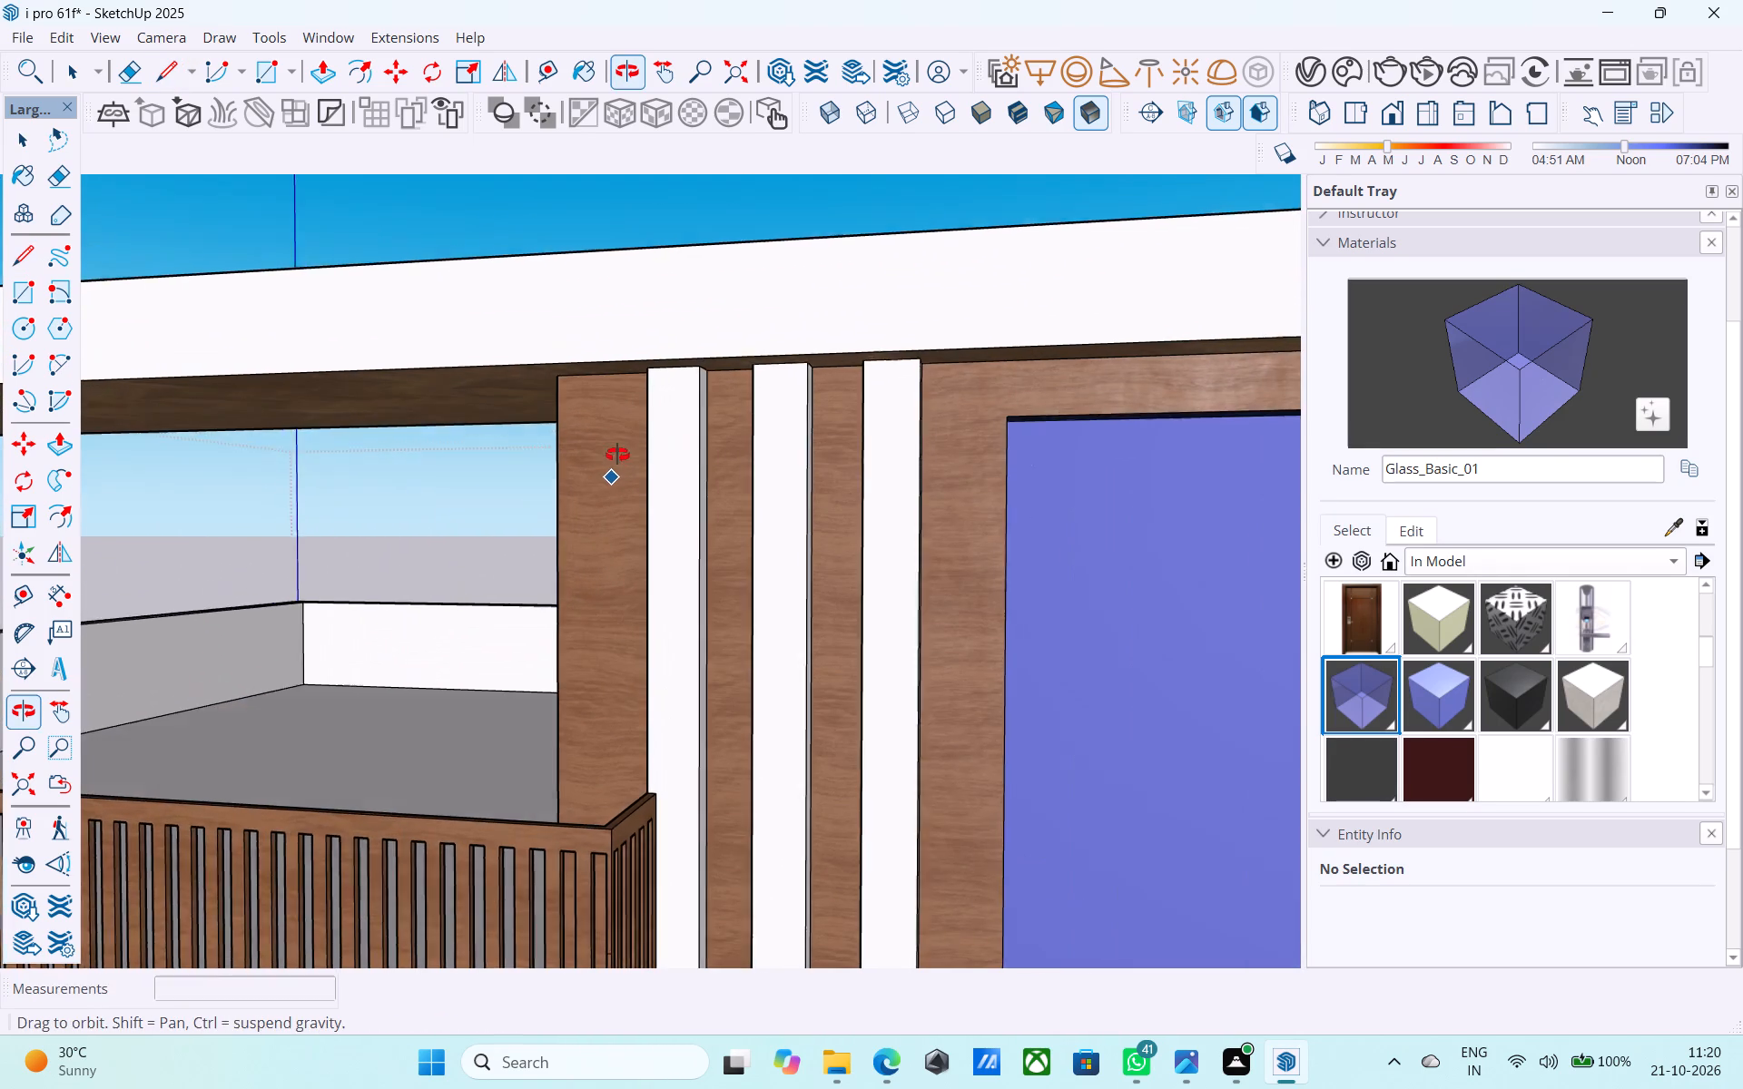
middle_click_drag(617, 455, 620, 450)
left_click(1005, 412)
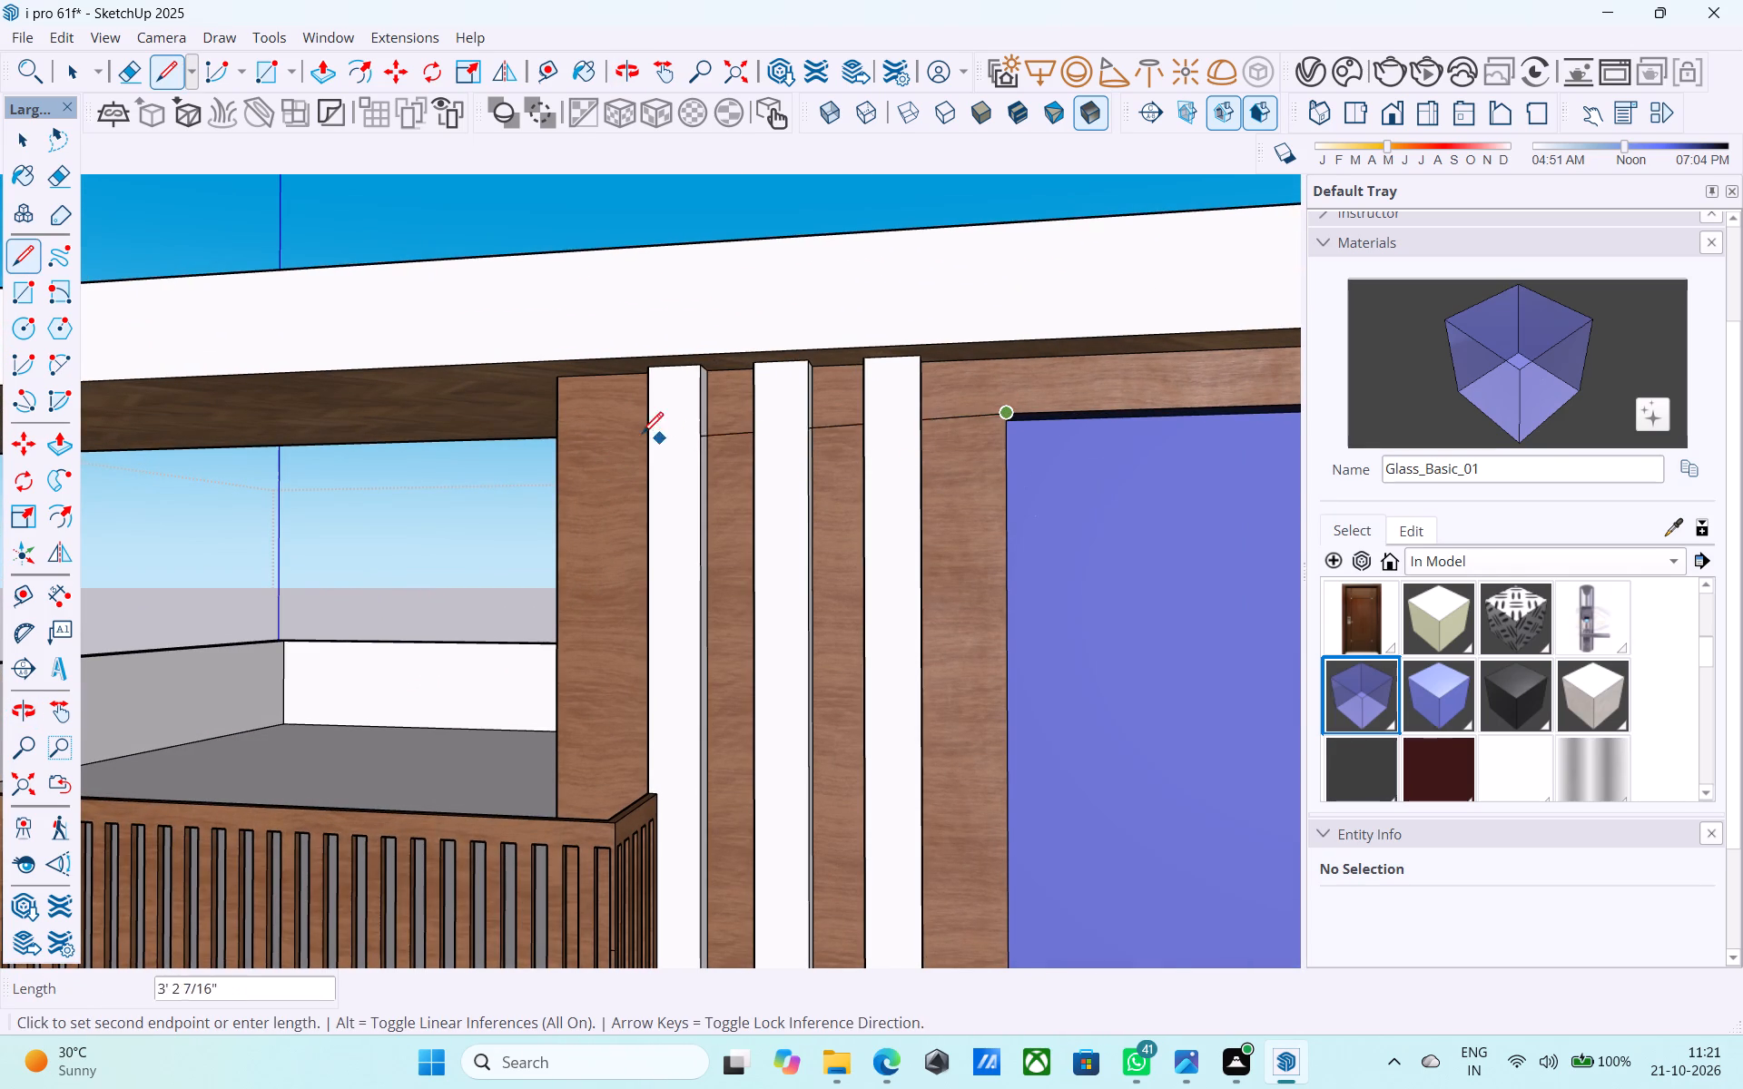
left_click(563, 425)
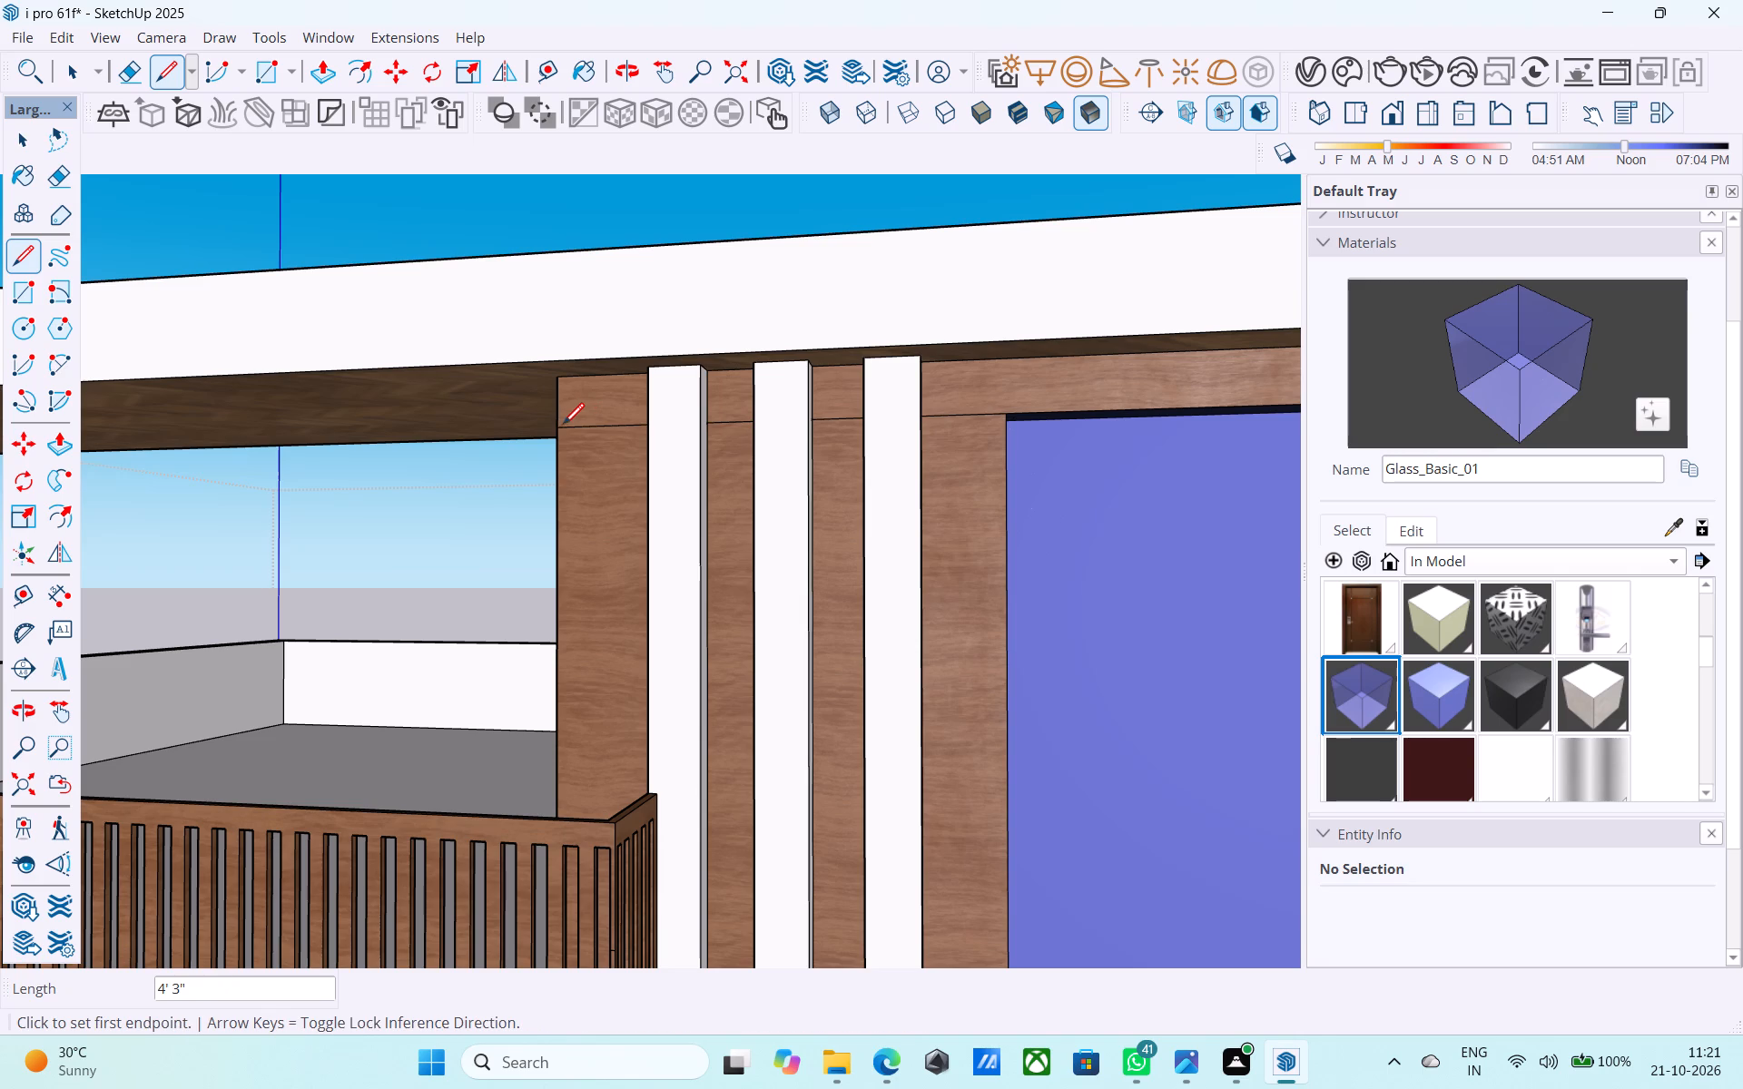
Undo the horizontal line across the roof-level wood wall behind the white fins and save the model.
scroll(557, 468, "down", 11)
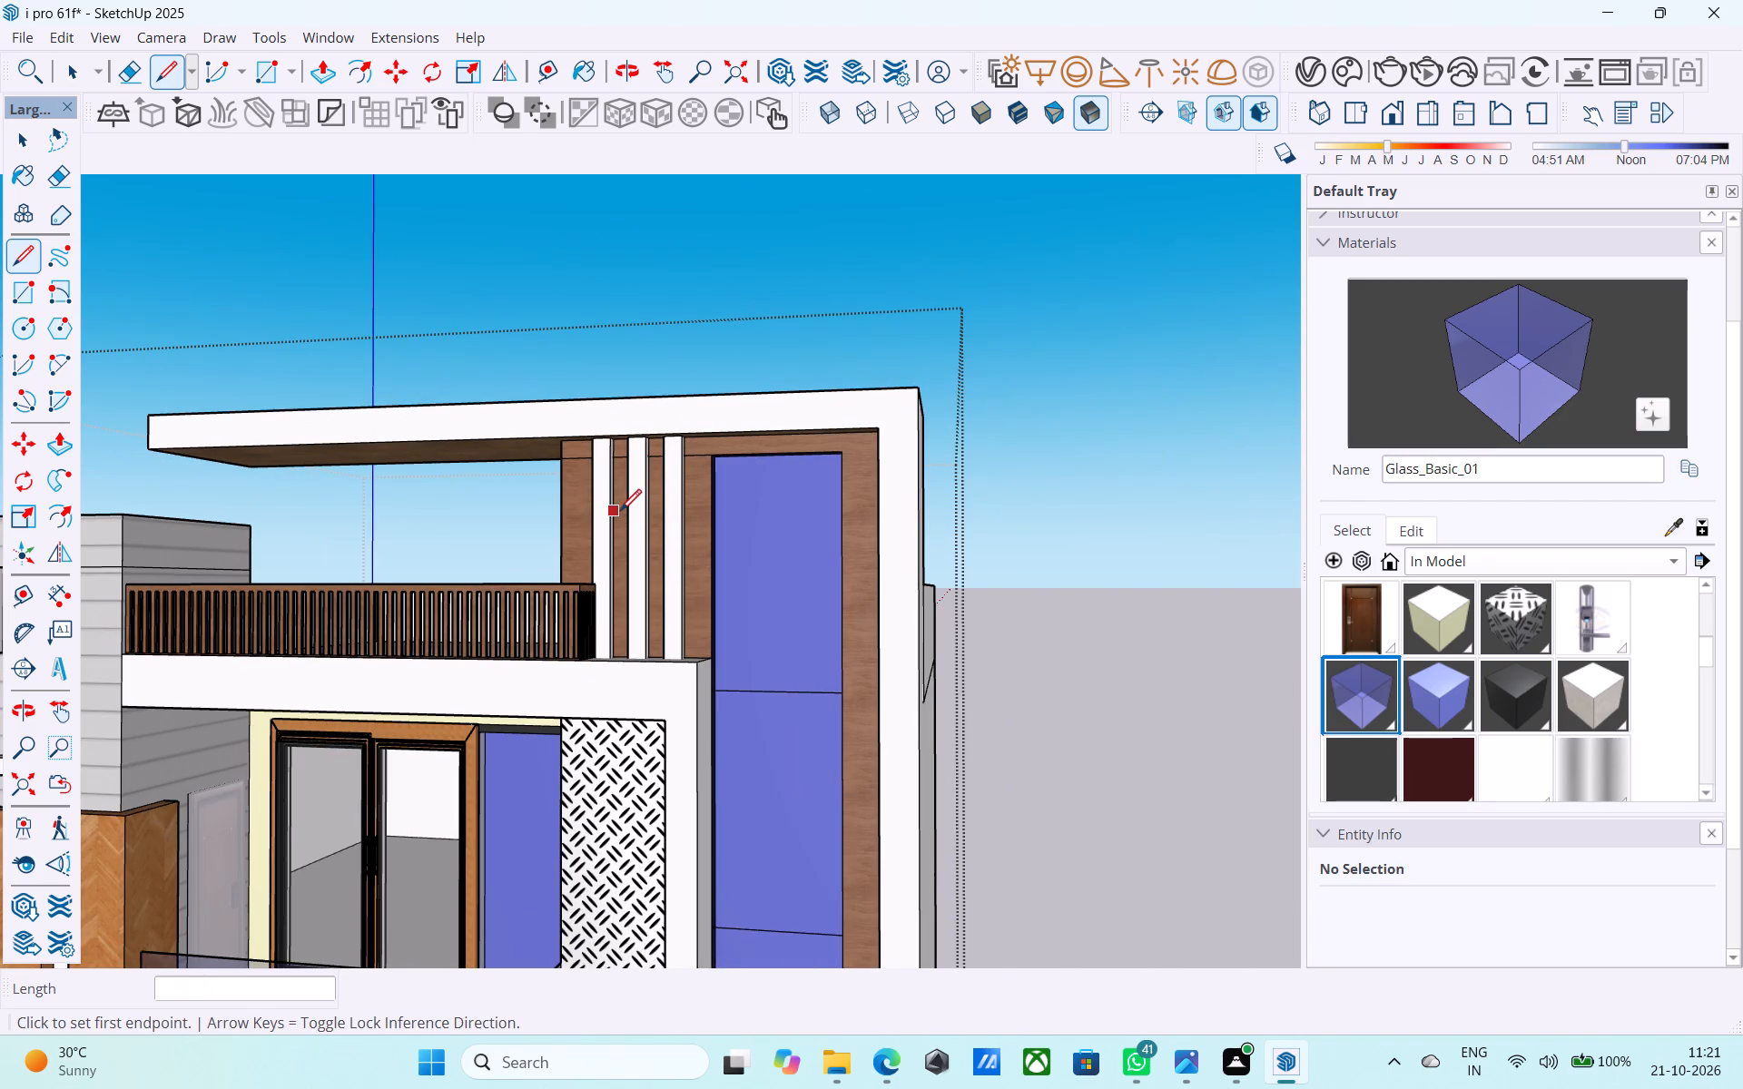
key("ctrl+z")
key("ctrl+s")
key("space")
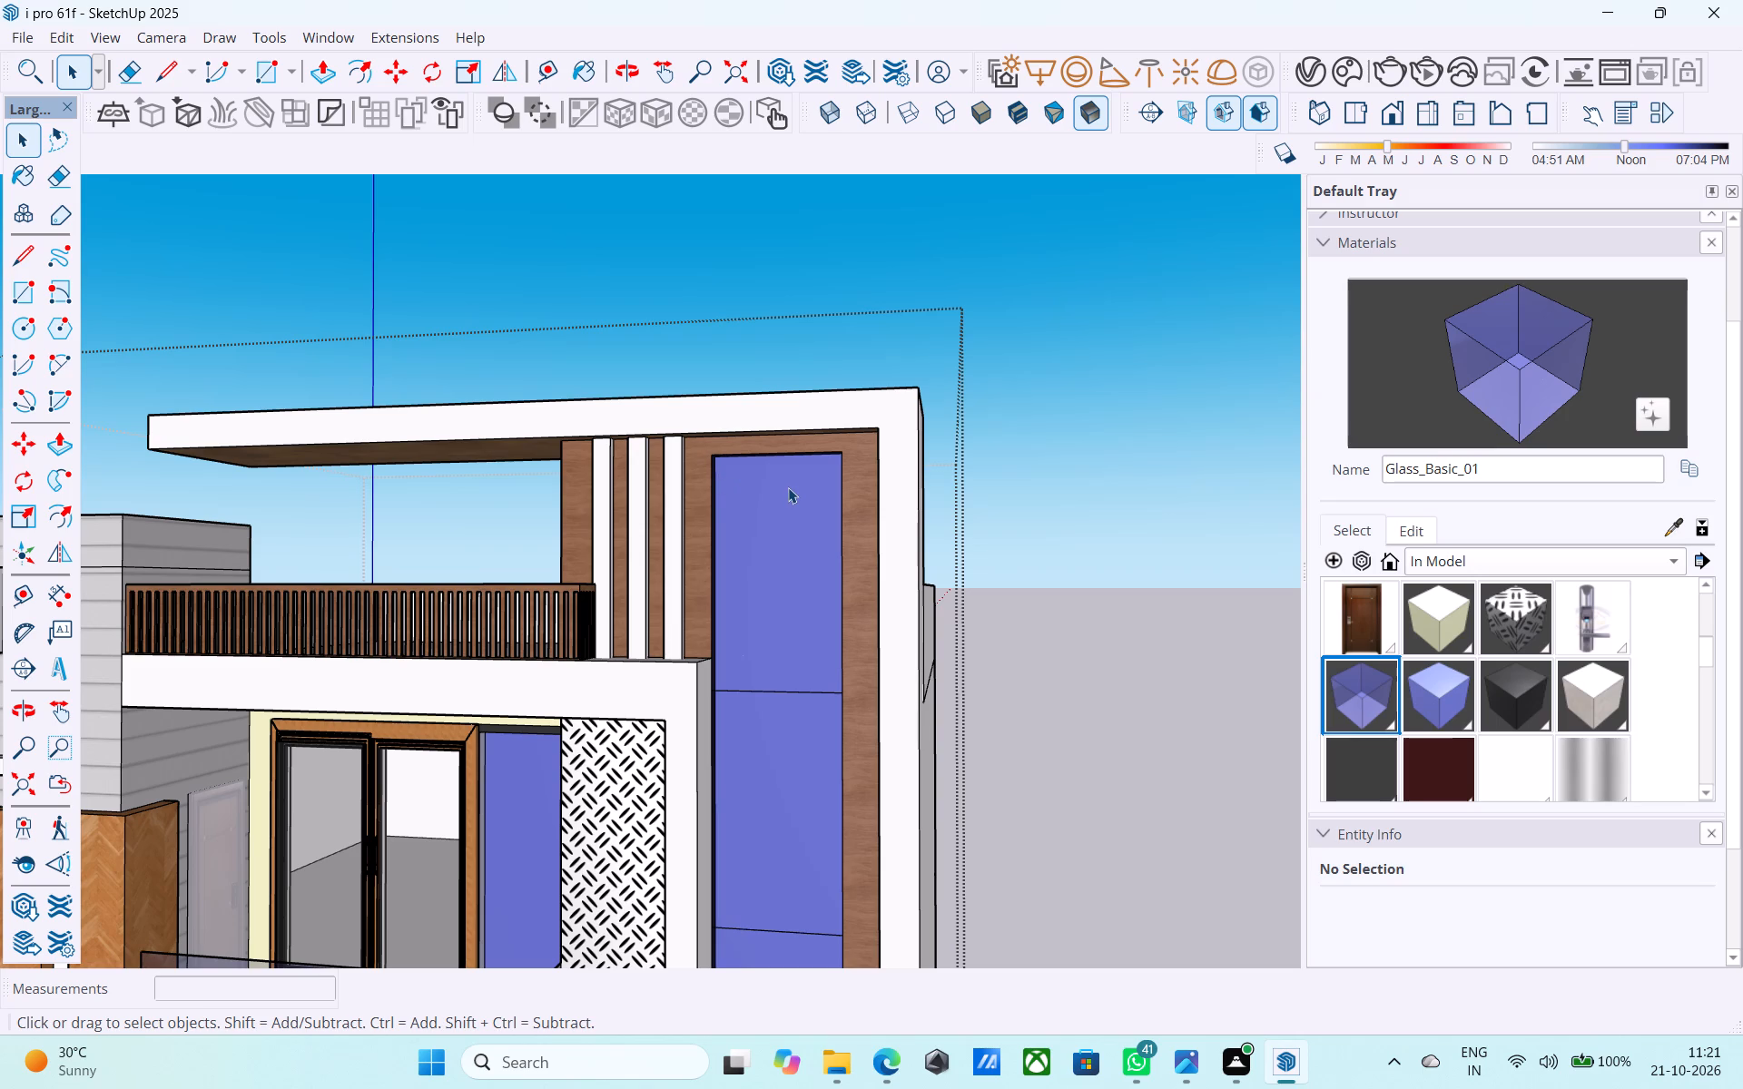
scroll(788, 487, "down", 3)
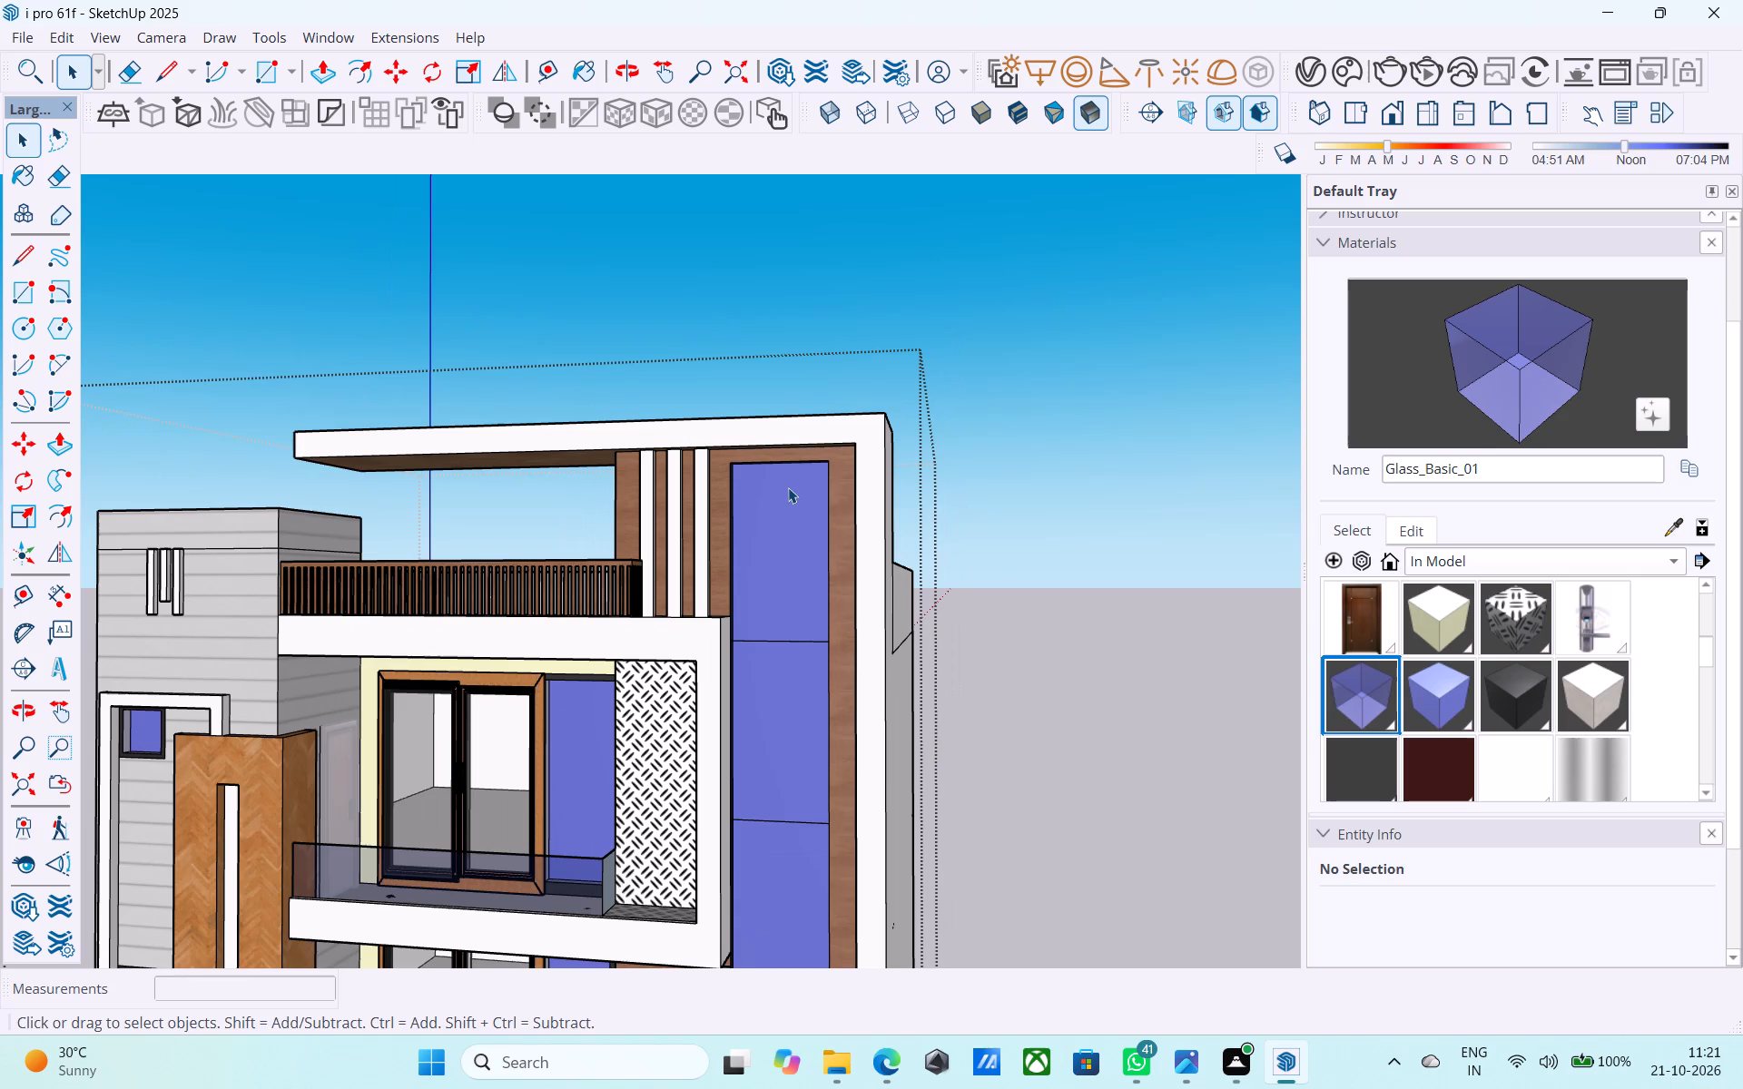
scroll(788, 487, "down", 13)
middle_click_drag(691, 650, 761, 587)
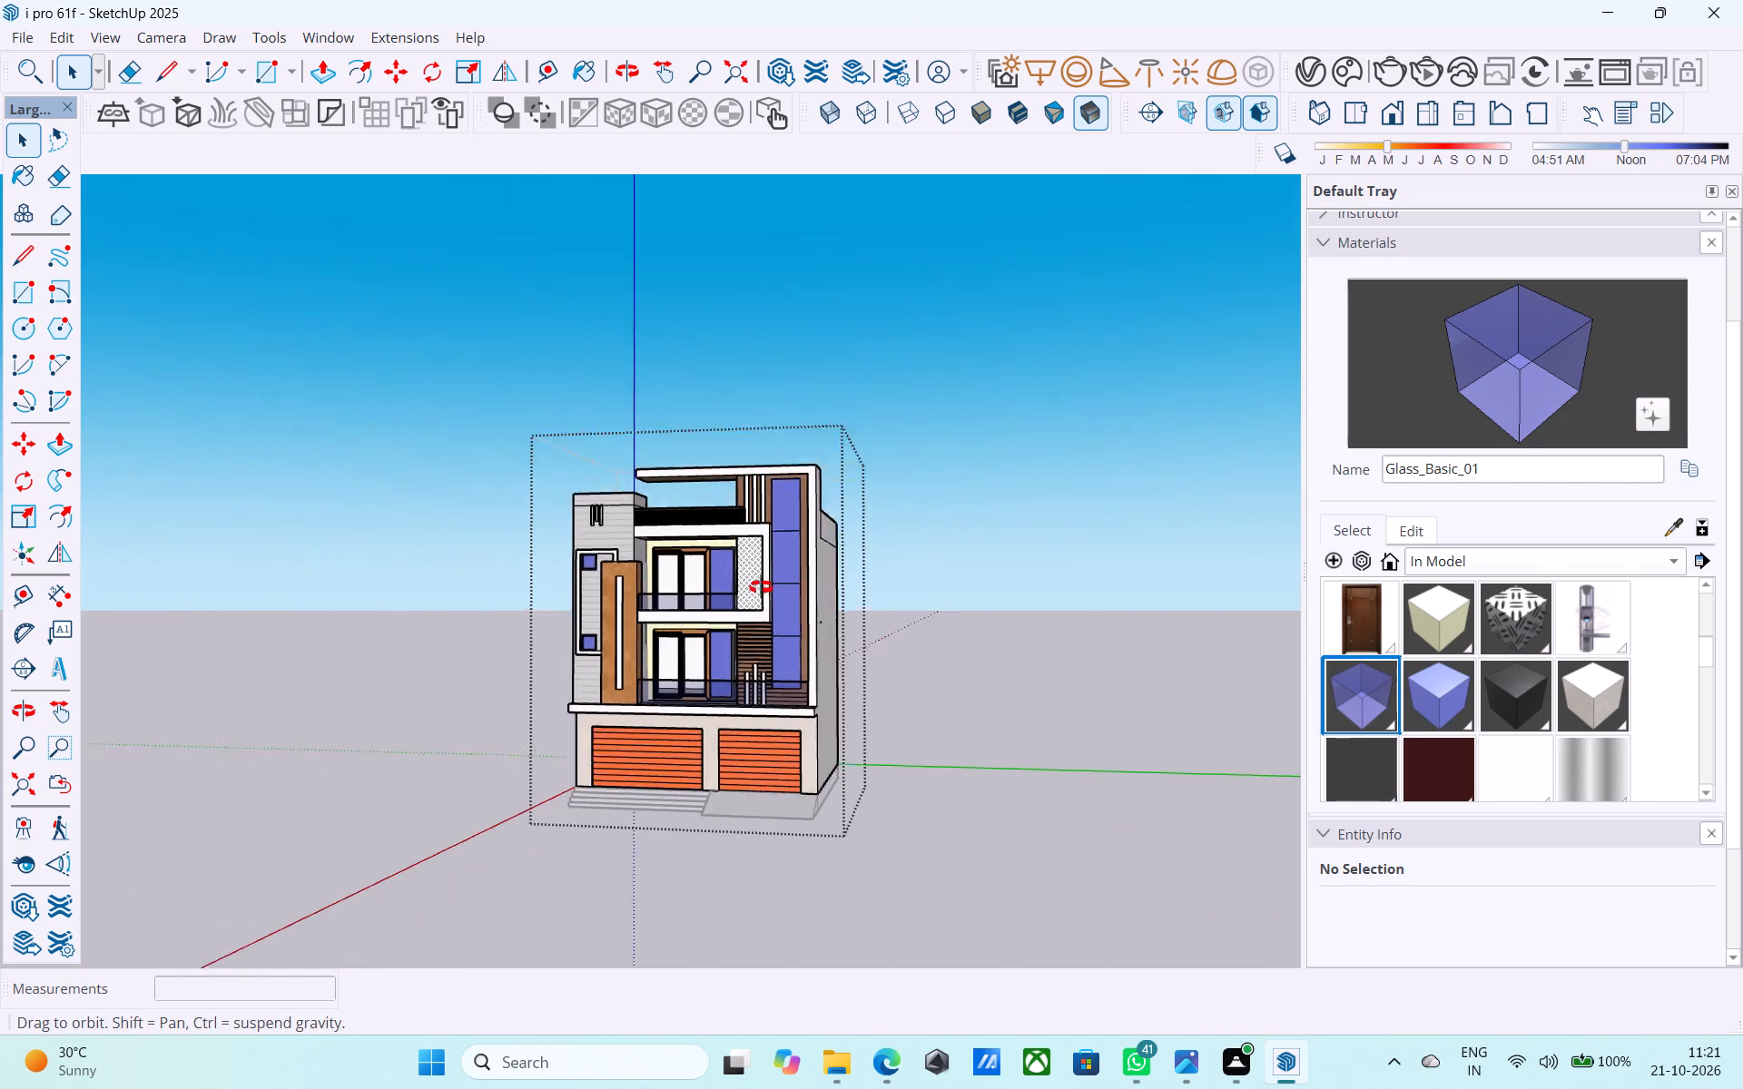
middle_click_drag(761, 587, 994, 692)
key("ctrl+s")
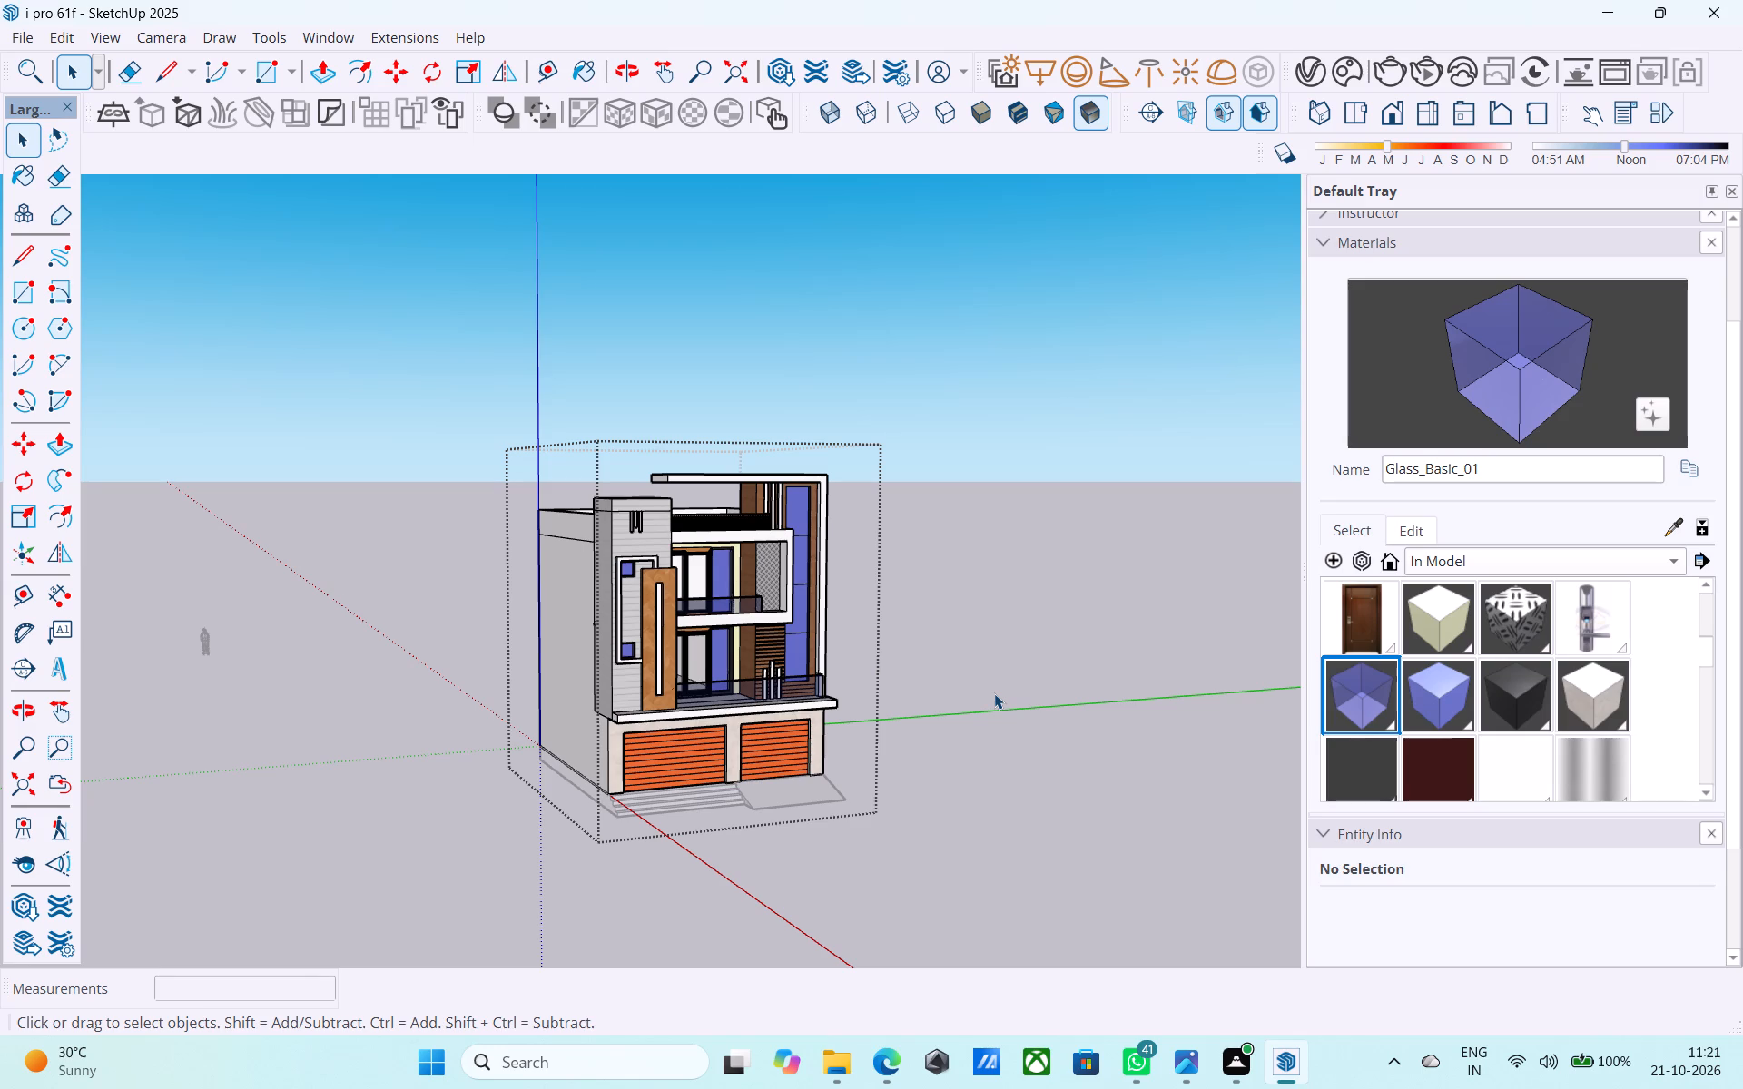
Erase the vertical edge between the garage ramp's side and the side face of the house plinth.
middle_click_drag(792, 648, 714, 633)
left_click(1031, 585)
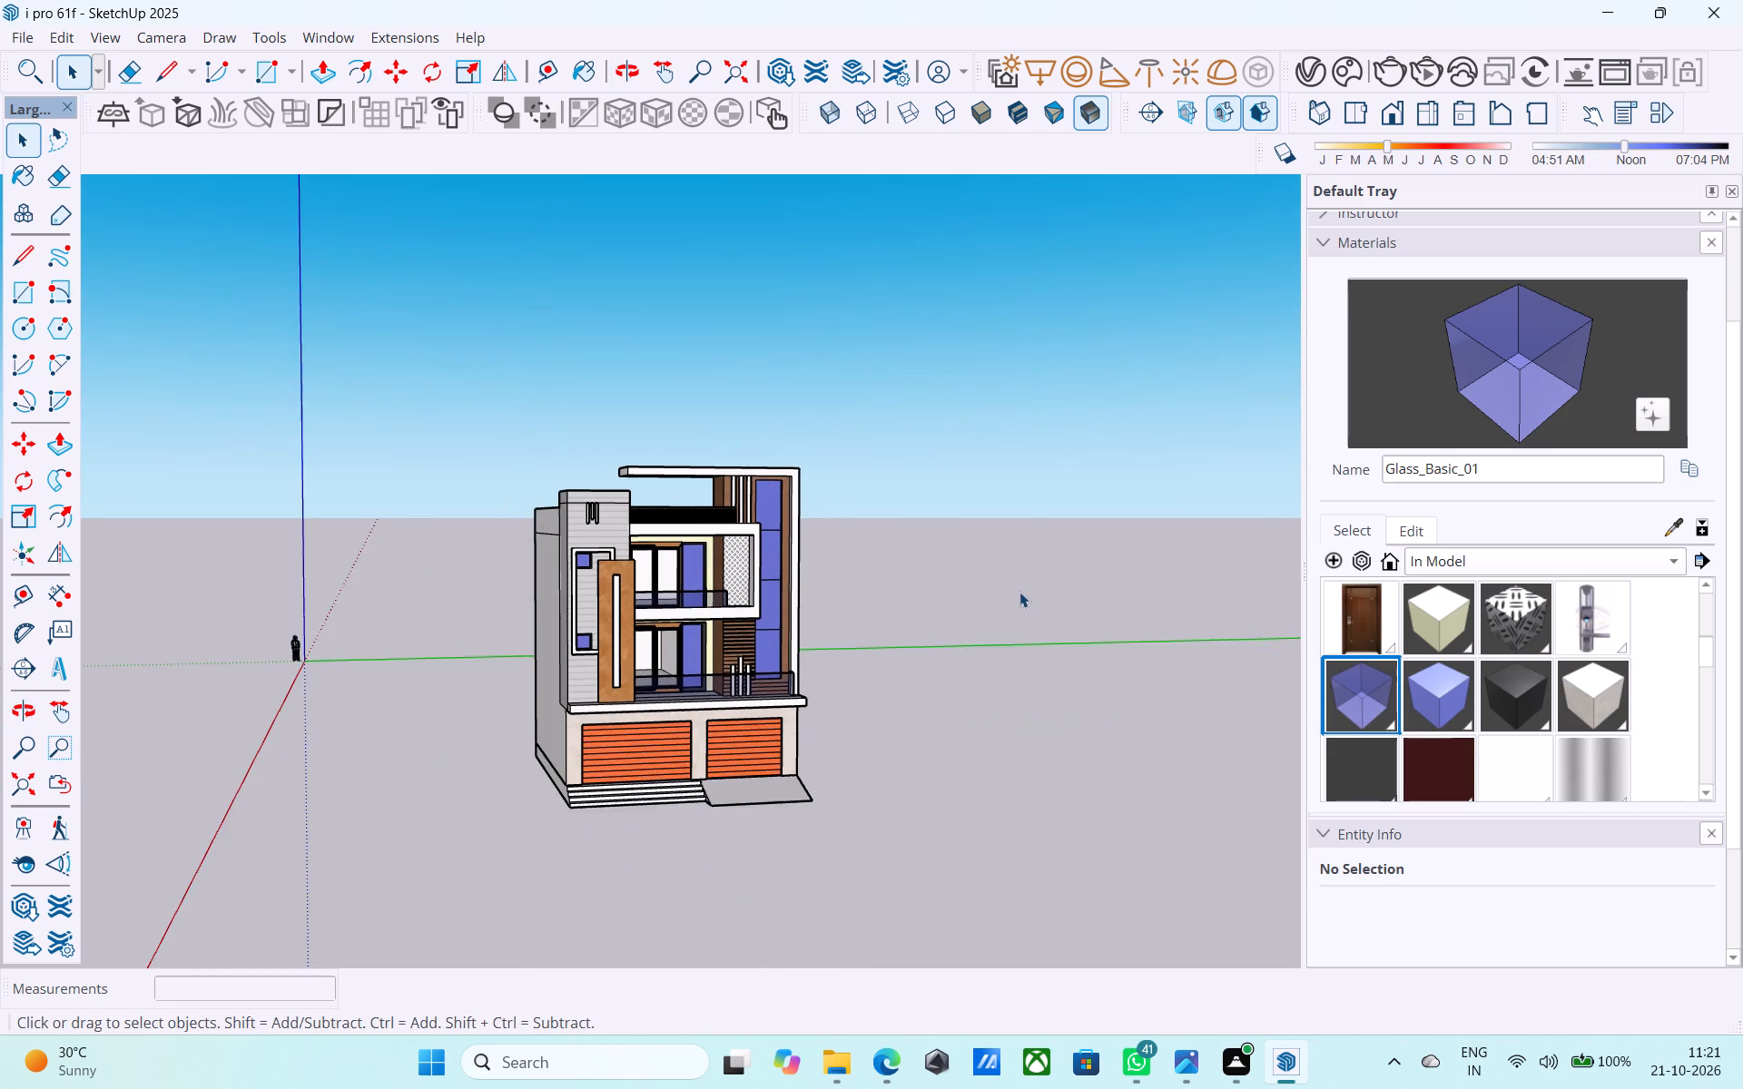
middle_click_drag(1004, 593, 628, 600)
scroll(1120, 496, "down", 5)
scroll(690, 609, "up", 8)
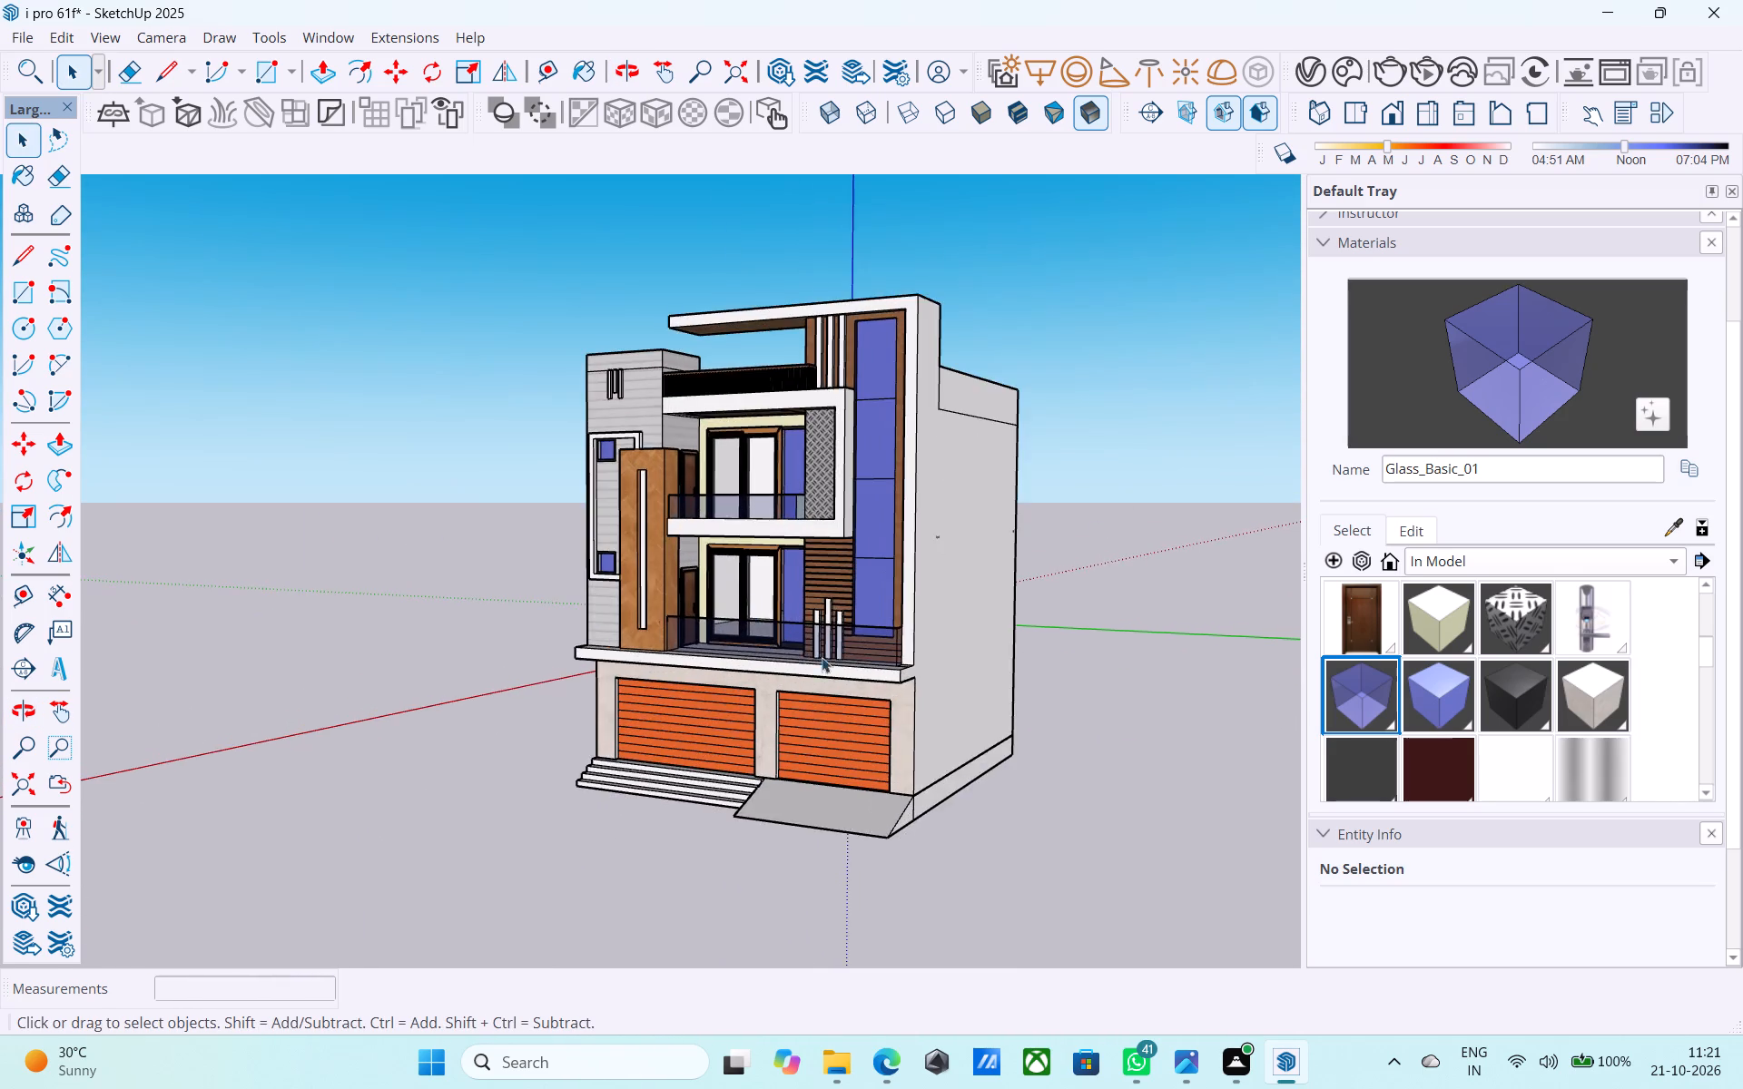
scroll(864, 688, "up", 1)
middle_click_drag(864, 687, 675, 642)
scroll(883, 917, "up", 4)
scroll(833, 820, "up", 3)
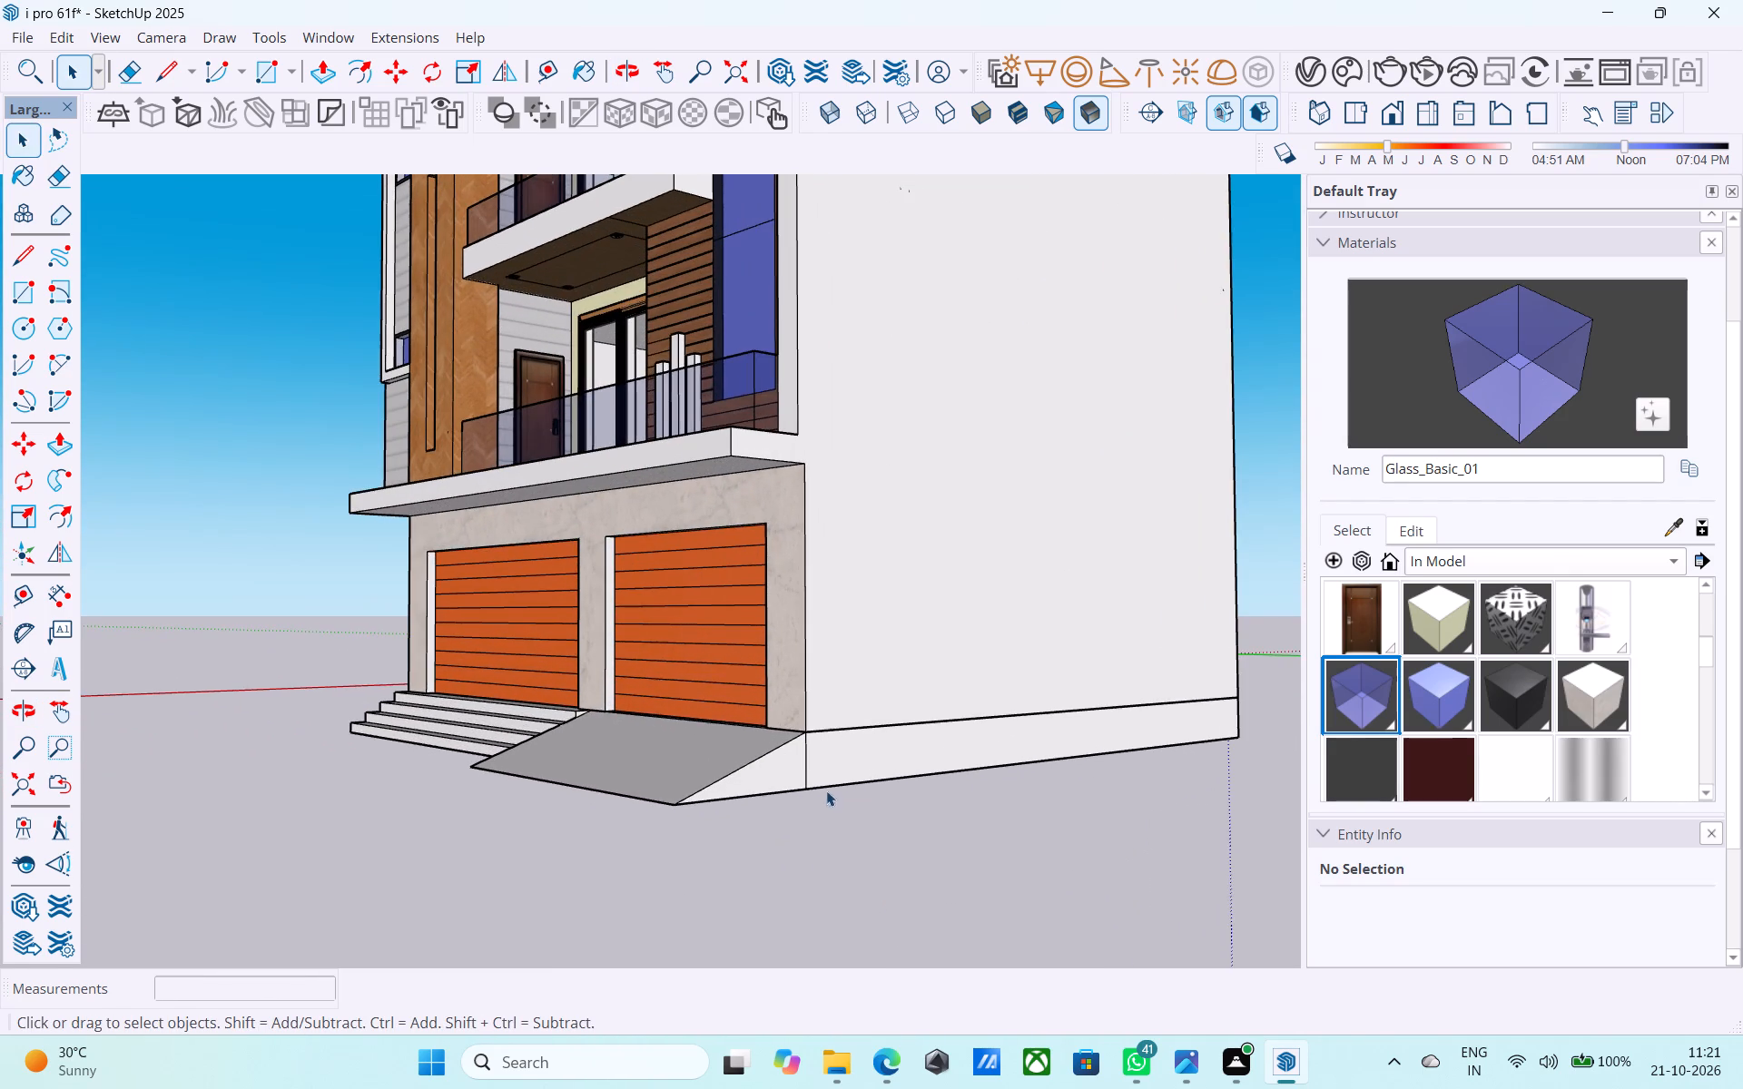
double_click(812, 750)
scroll(812, 749, "up", 2)
key("e")
left_click(810, 761)
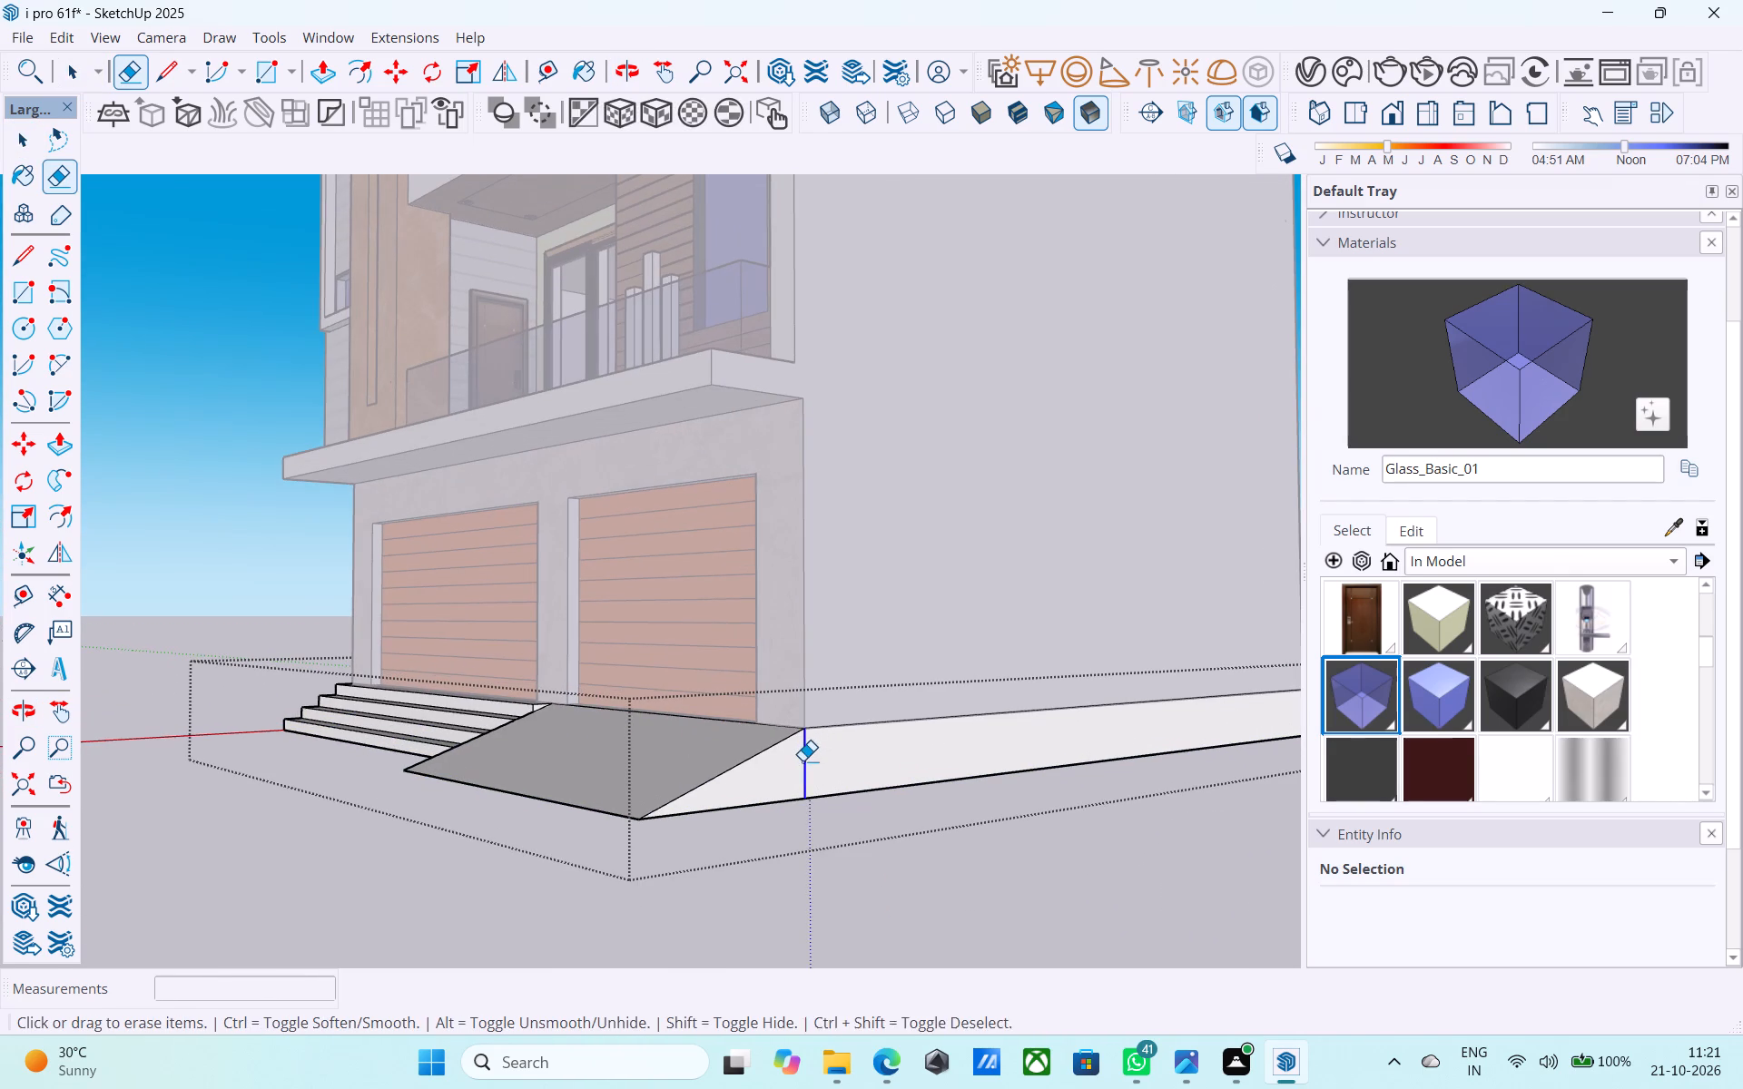
middle_click_drag(803, 760, 882, 763)
scroll(882, 764, "up", 1)
scroll(887, 767, "down", 6)
key("space")
left_click(1001, 851)
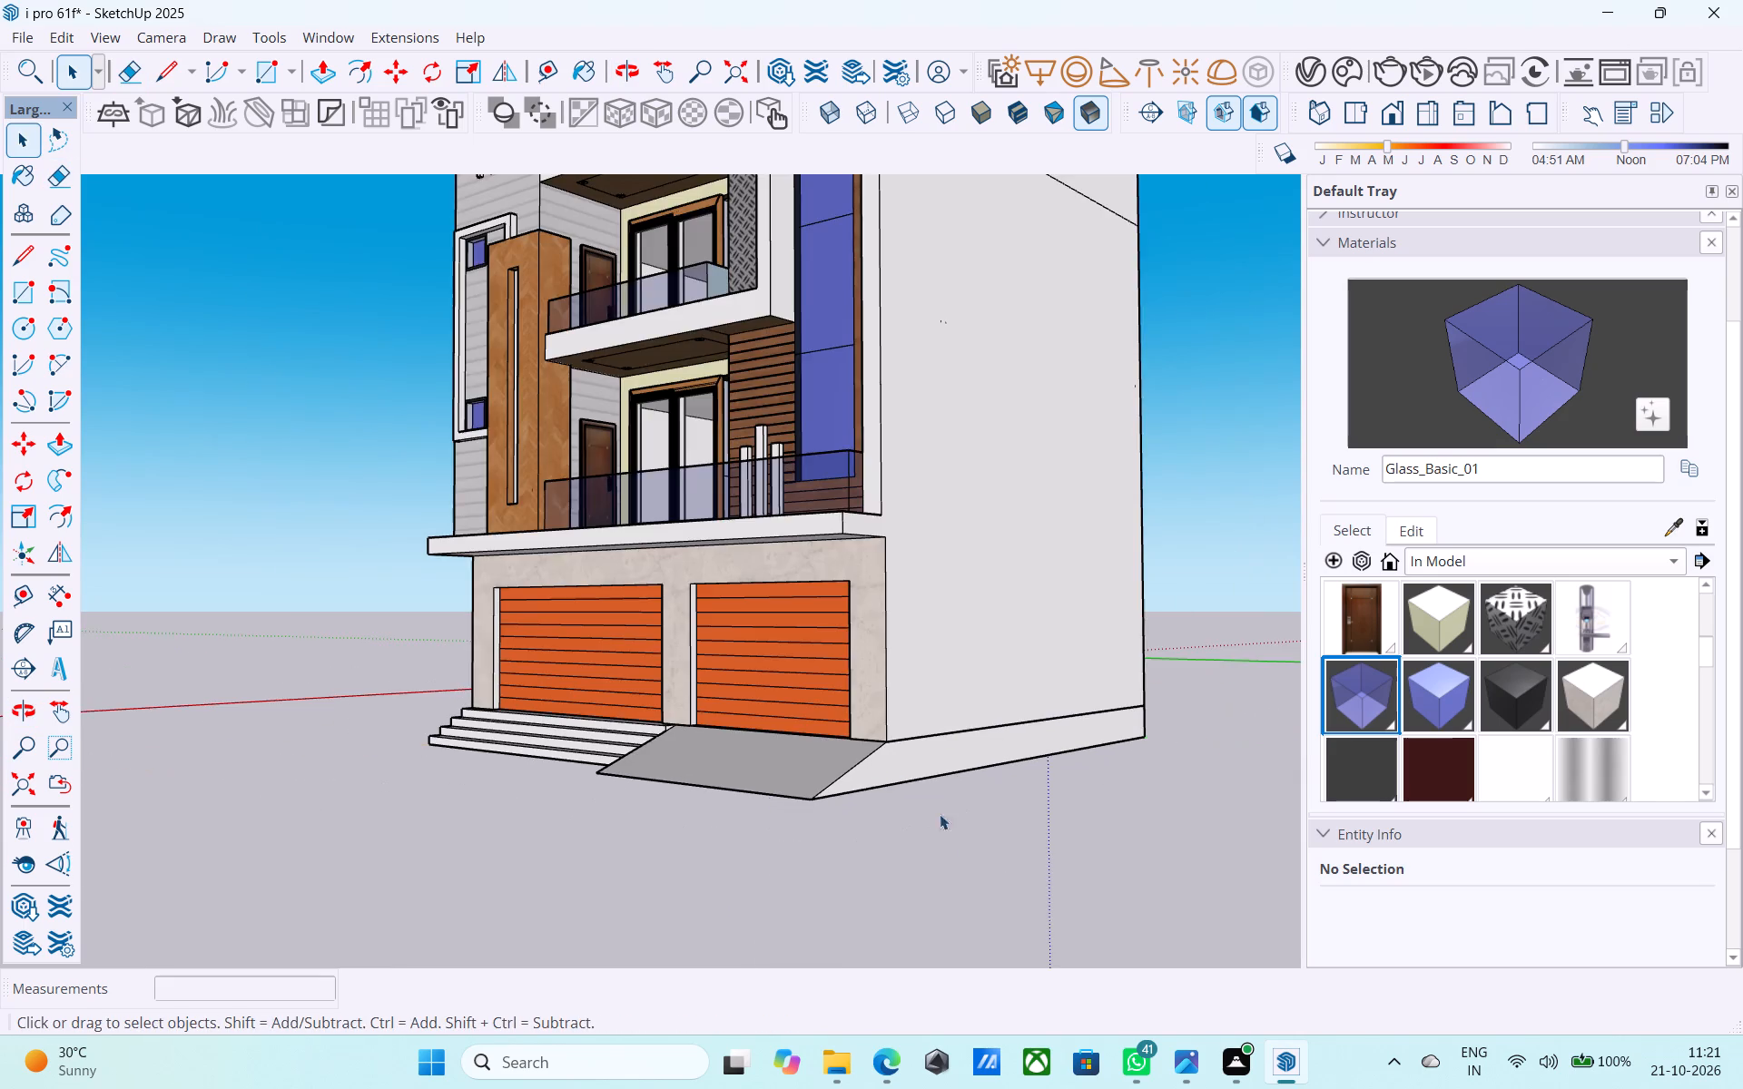
Examine the whole house from the front, above and both sides, including the blank side walls.
middle_click_drag(925, 806, 1242, 1033)
scroll(977, 871, "down", 4)
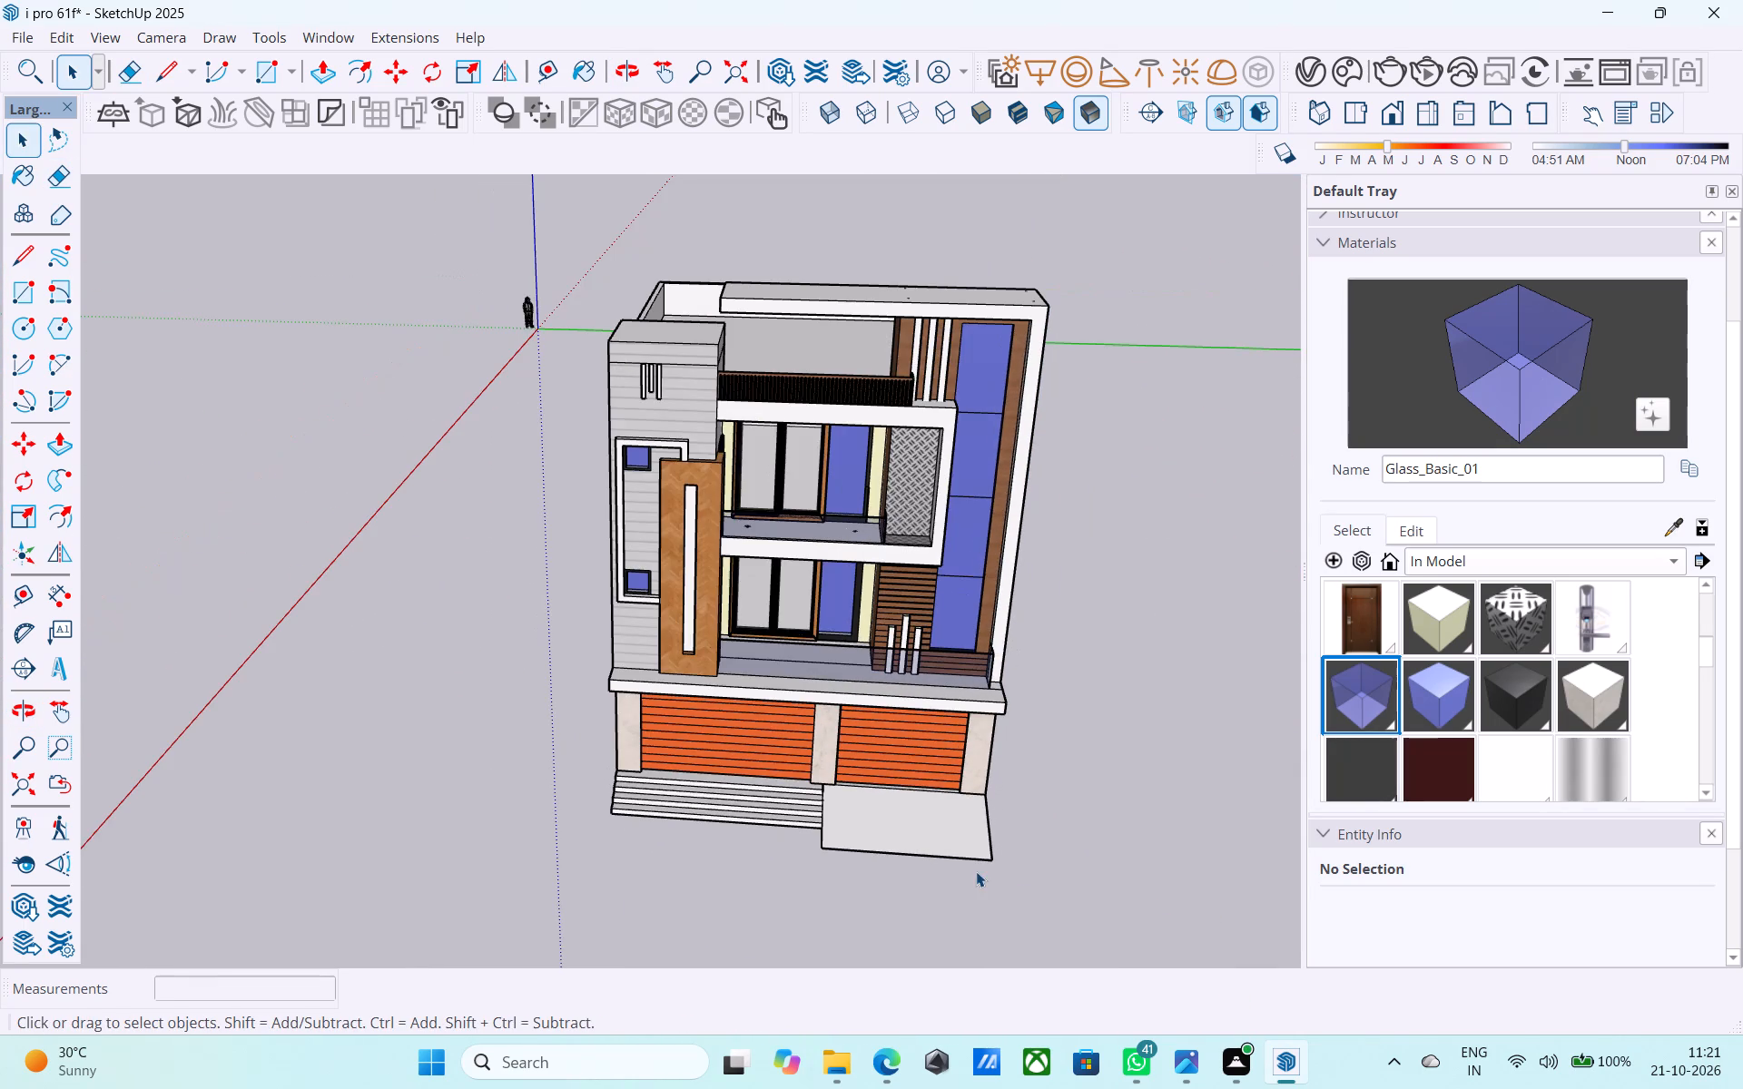
middle_click_drag(941, 837, 964, 703, "shift")
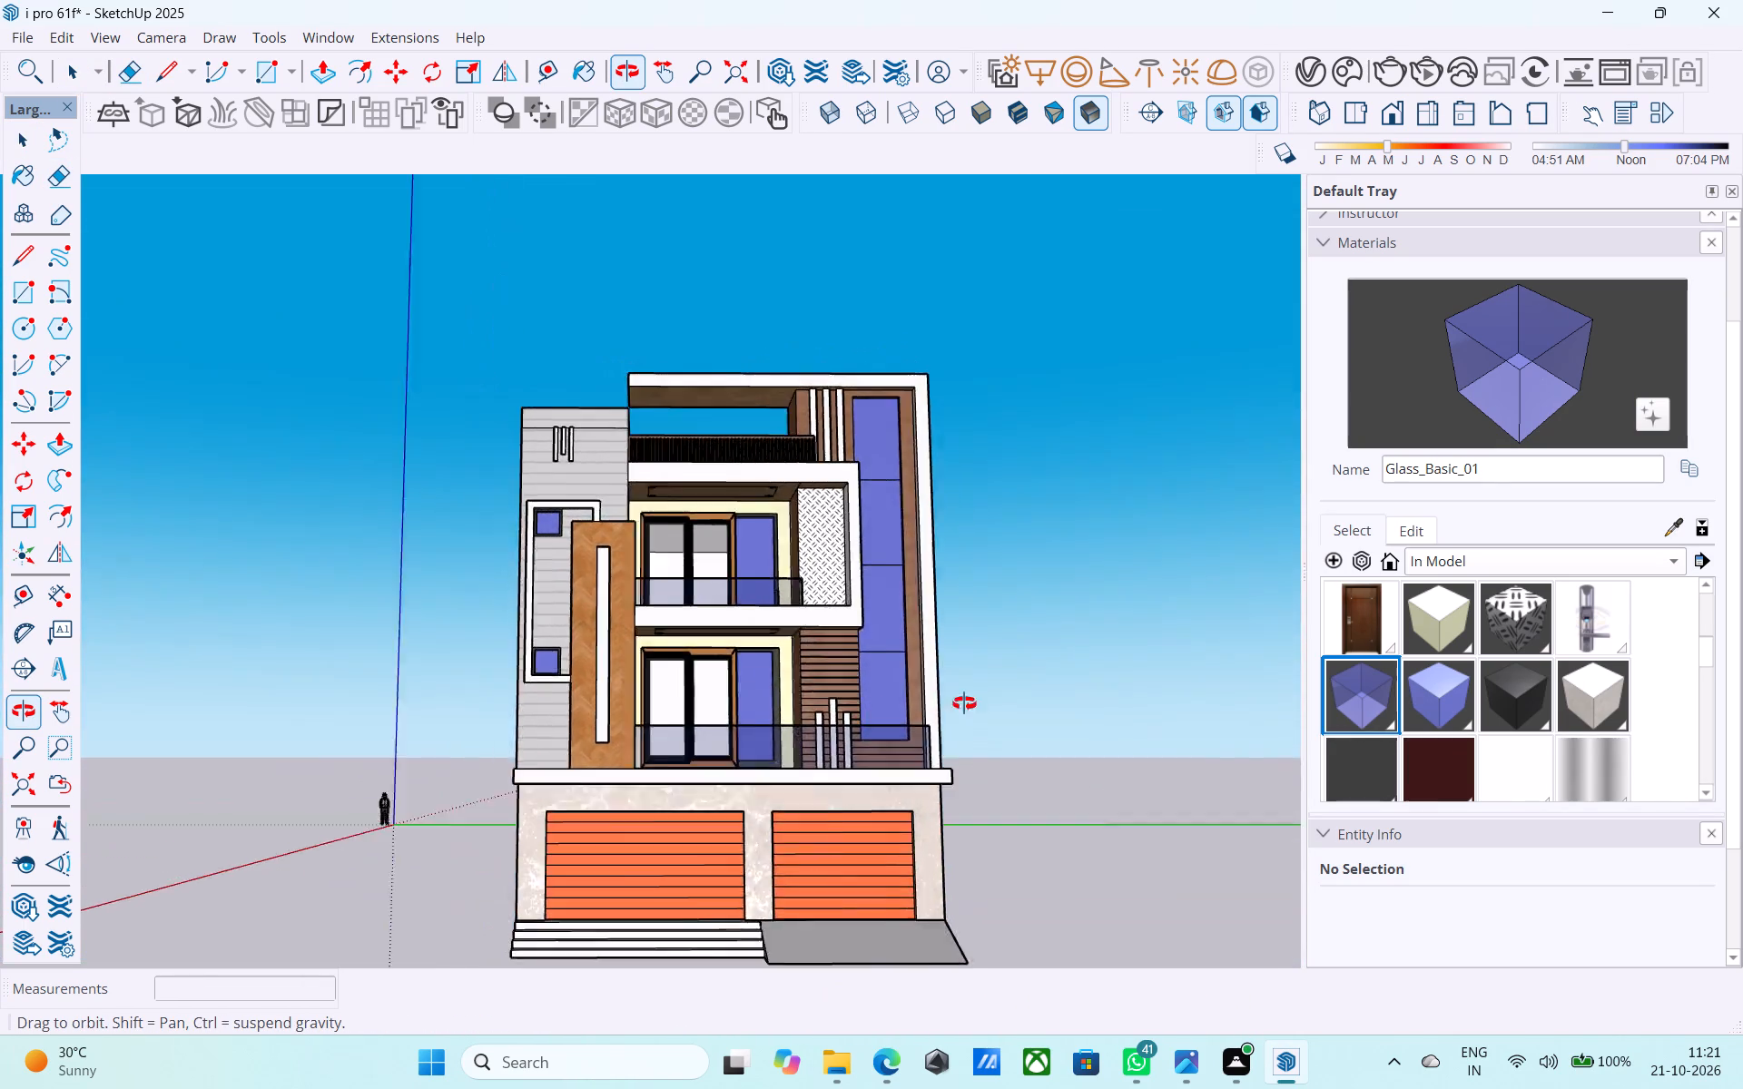
middle_click_drag(964, 703, 1007, 707, "shift")
middle_click_drag(925, 768, 625, 848, "shift")
middle_click_drag(628, 820, 853, 803, "shift")
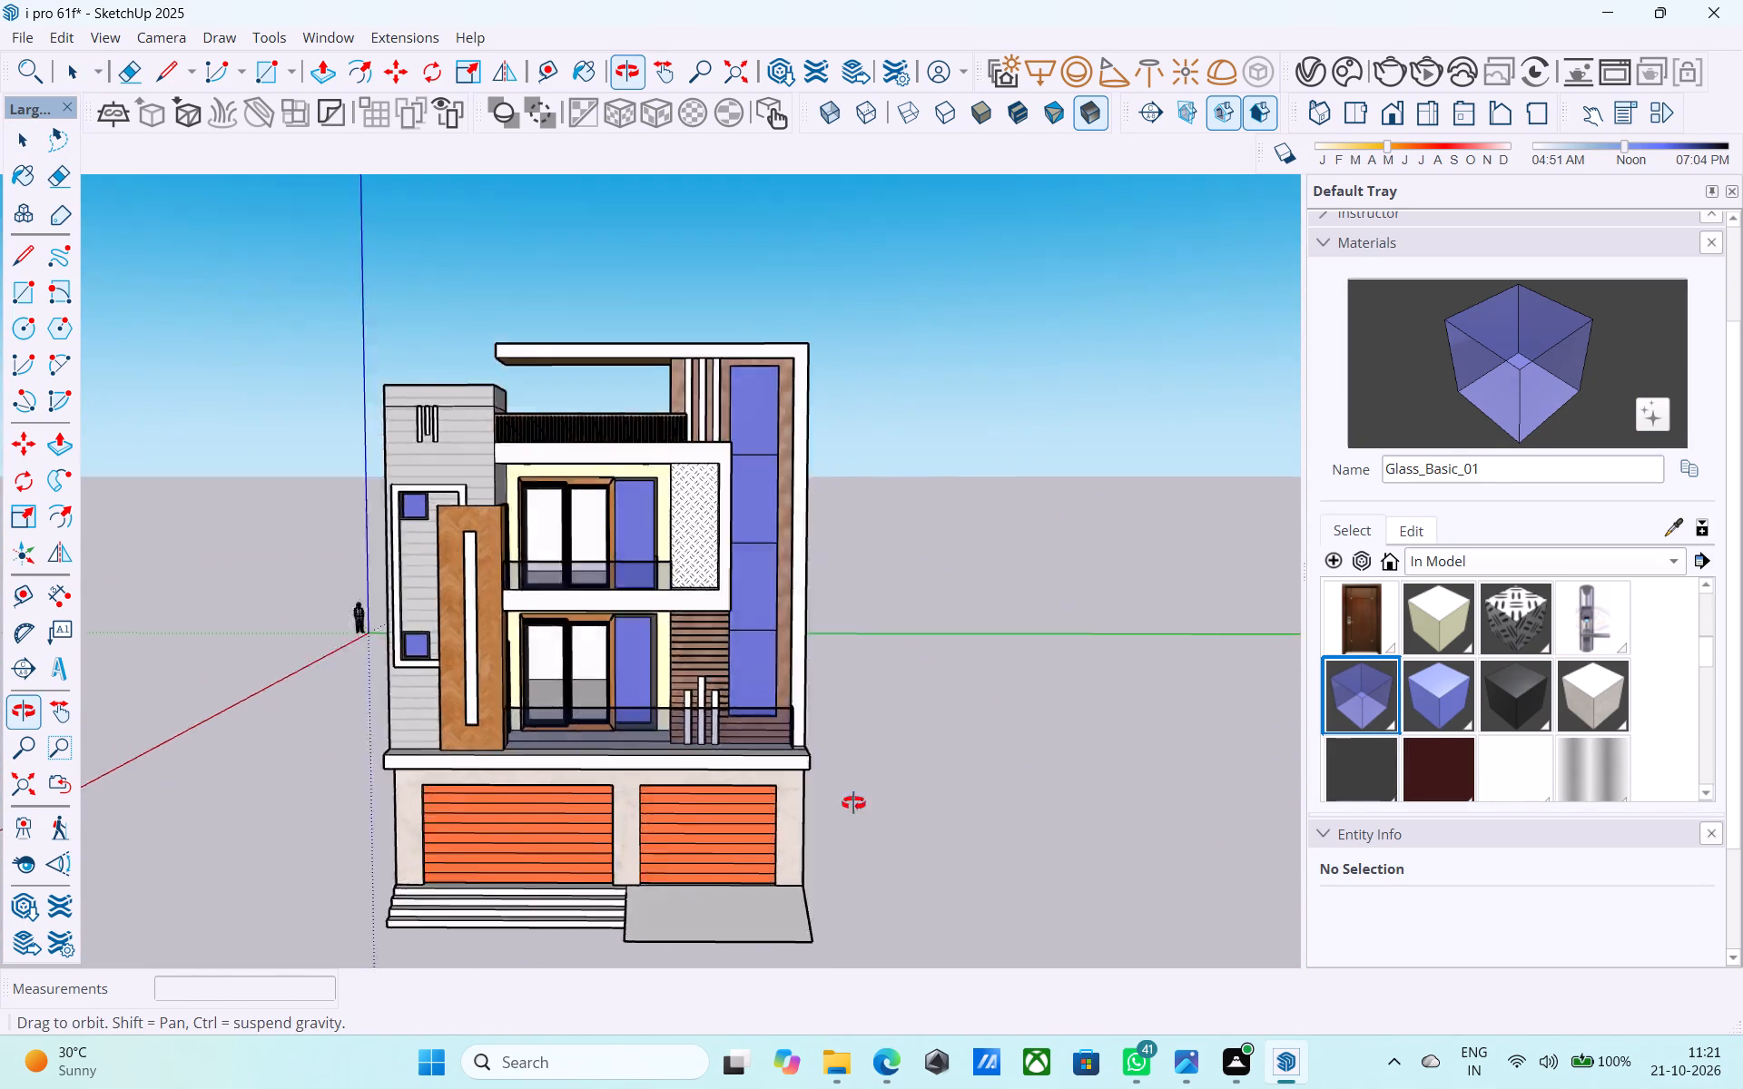
middle_click_drag(853, 803, 995, 790, "shift")
middle_click_drag(723, 719, 1274, 697, "shift")
middle_click_drag(852, 717, 1168, 783)
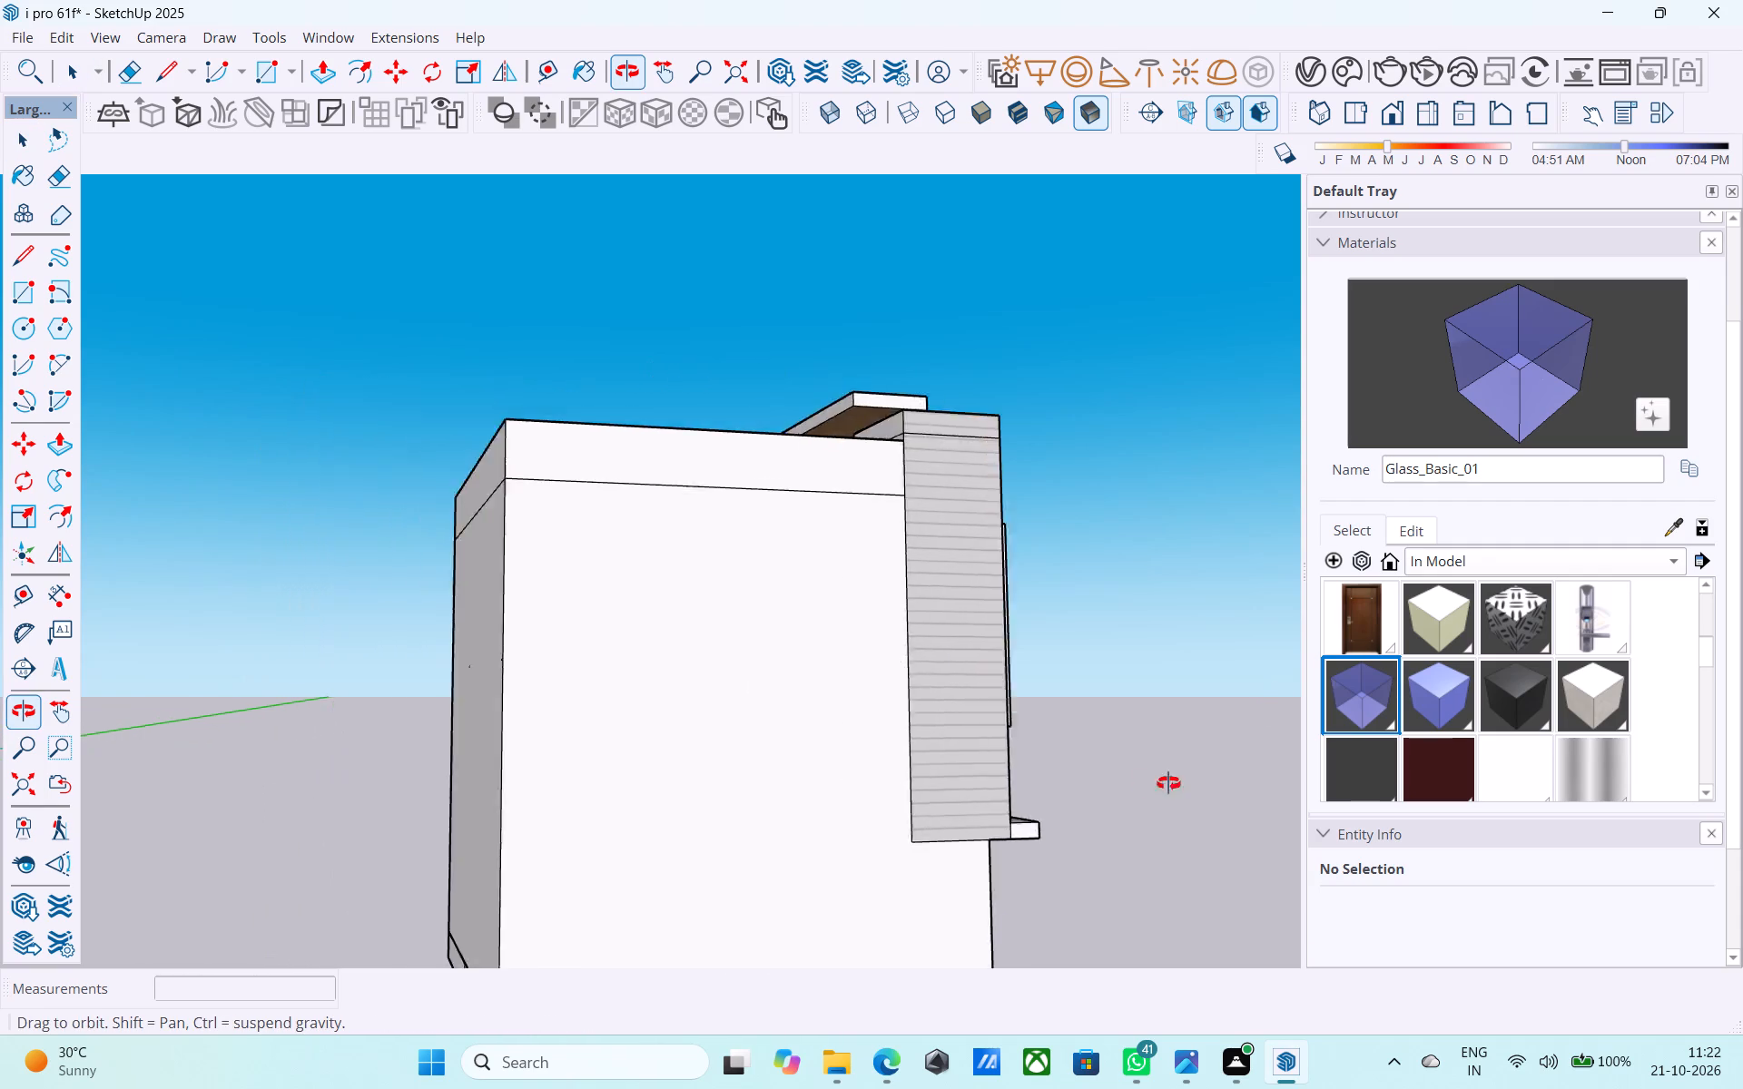
middle_click_drag(1168, 783, 711, 790)
middle_click_drag(727, 775, 382, 689)
middle_click_drag(877, 660, 973, 744, "shift")
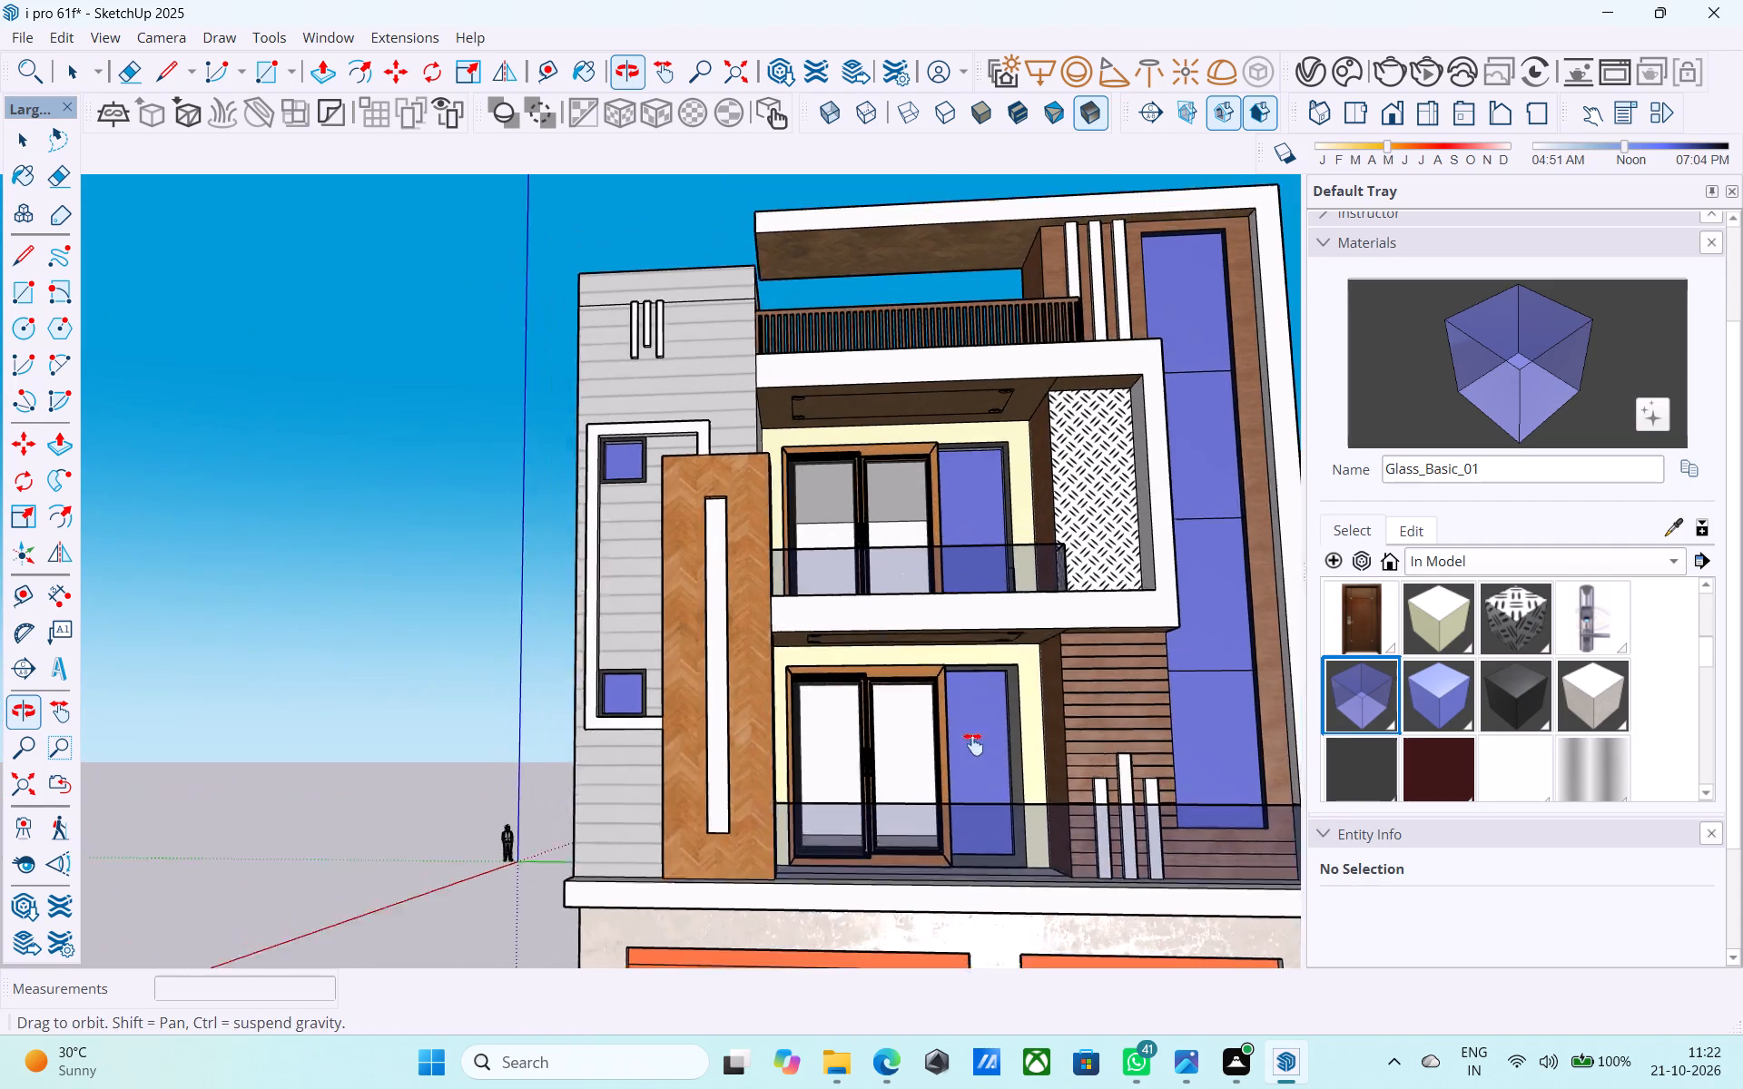
middle_click_drag(973, 744, 508, 722, "shift")
scroll(536, 691, "down", 5)
middle_click_drag(684, 692, 516, 751, "shift")
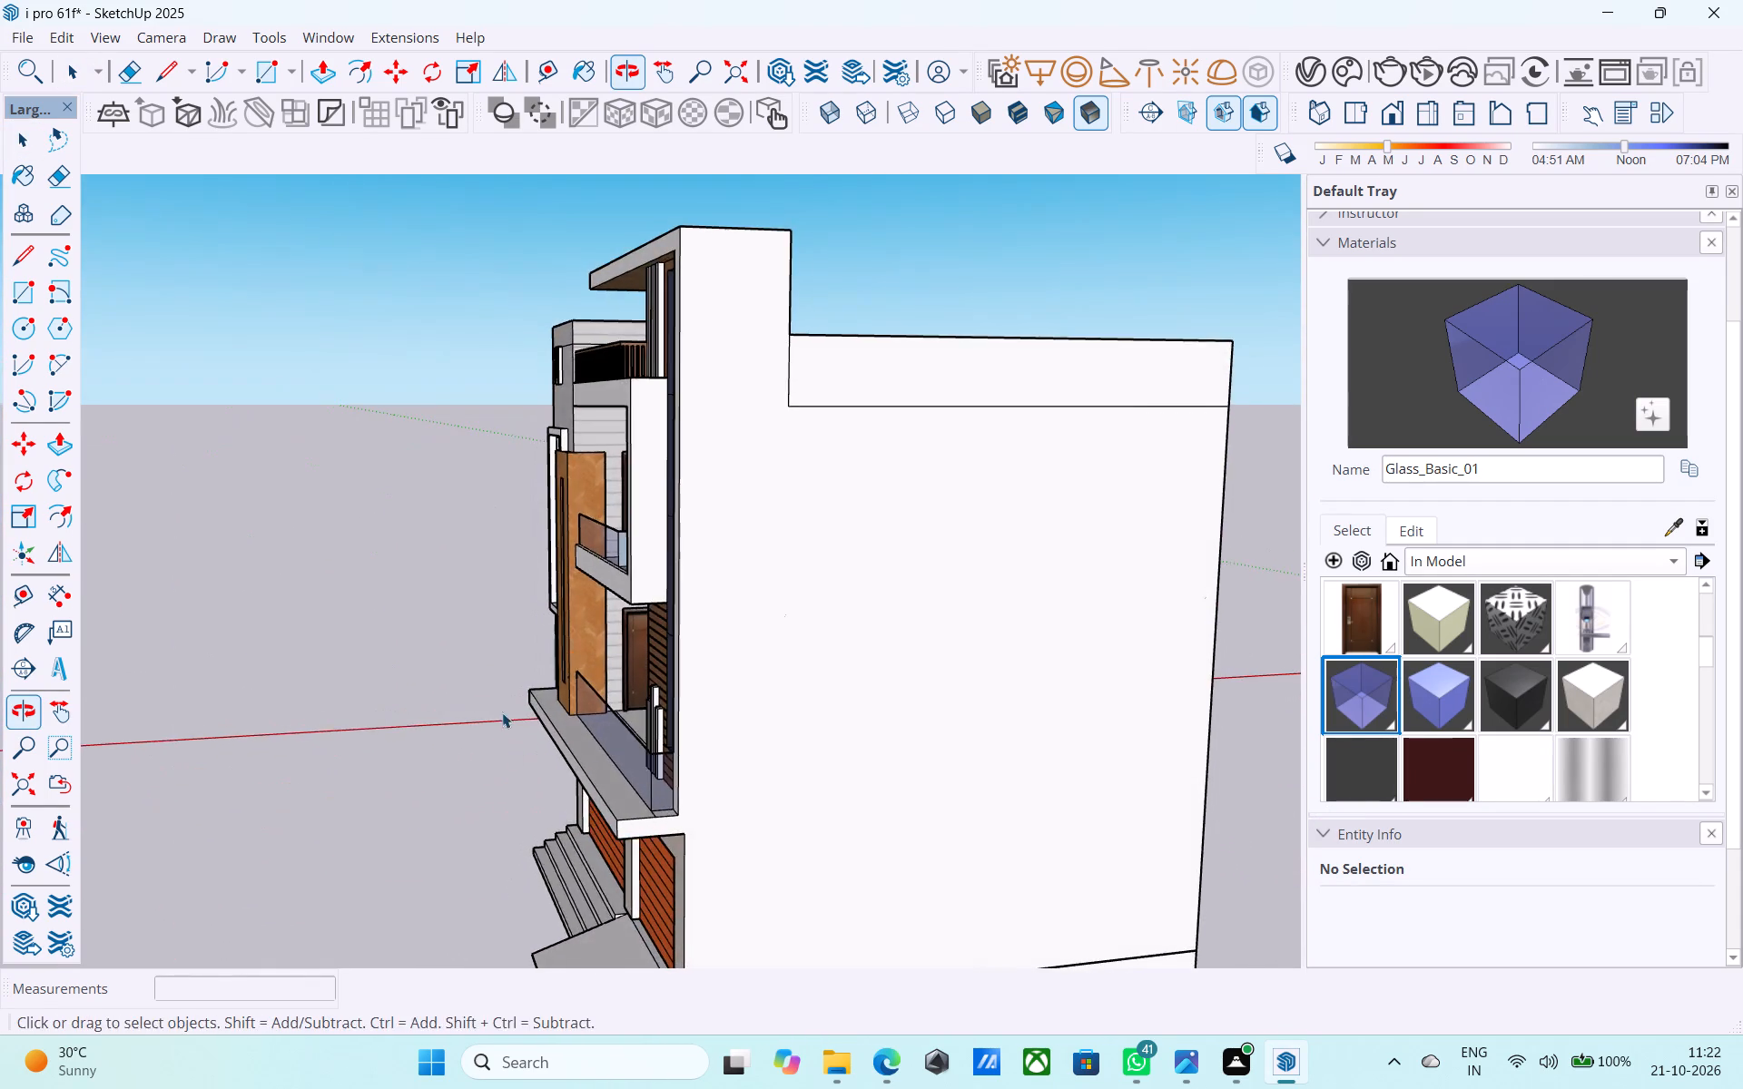
Outline the side wall's front strip with a 20' 6" vertical line below the parapet line's corner and a 5' 7" line to the front slab corner.
middle_click_drag(700, 549, 360, 724)
scroll(421, 612, "up", 4)
scroll(537, 594, "down", 4)
middle_click_drag(585, 604, 670, 590)
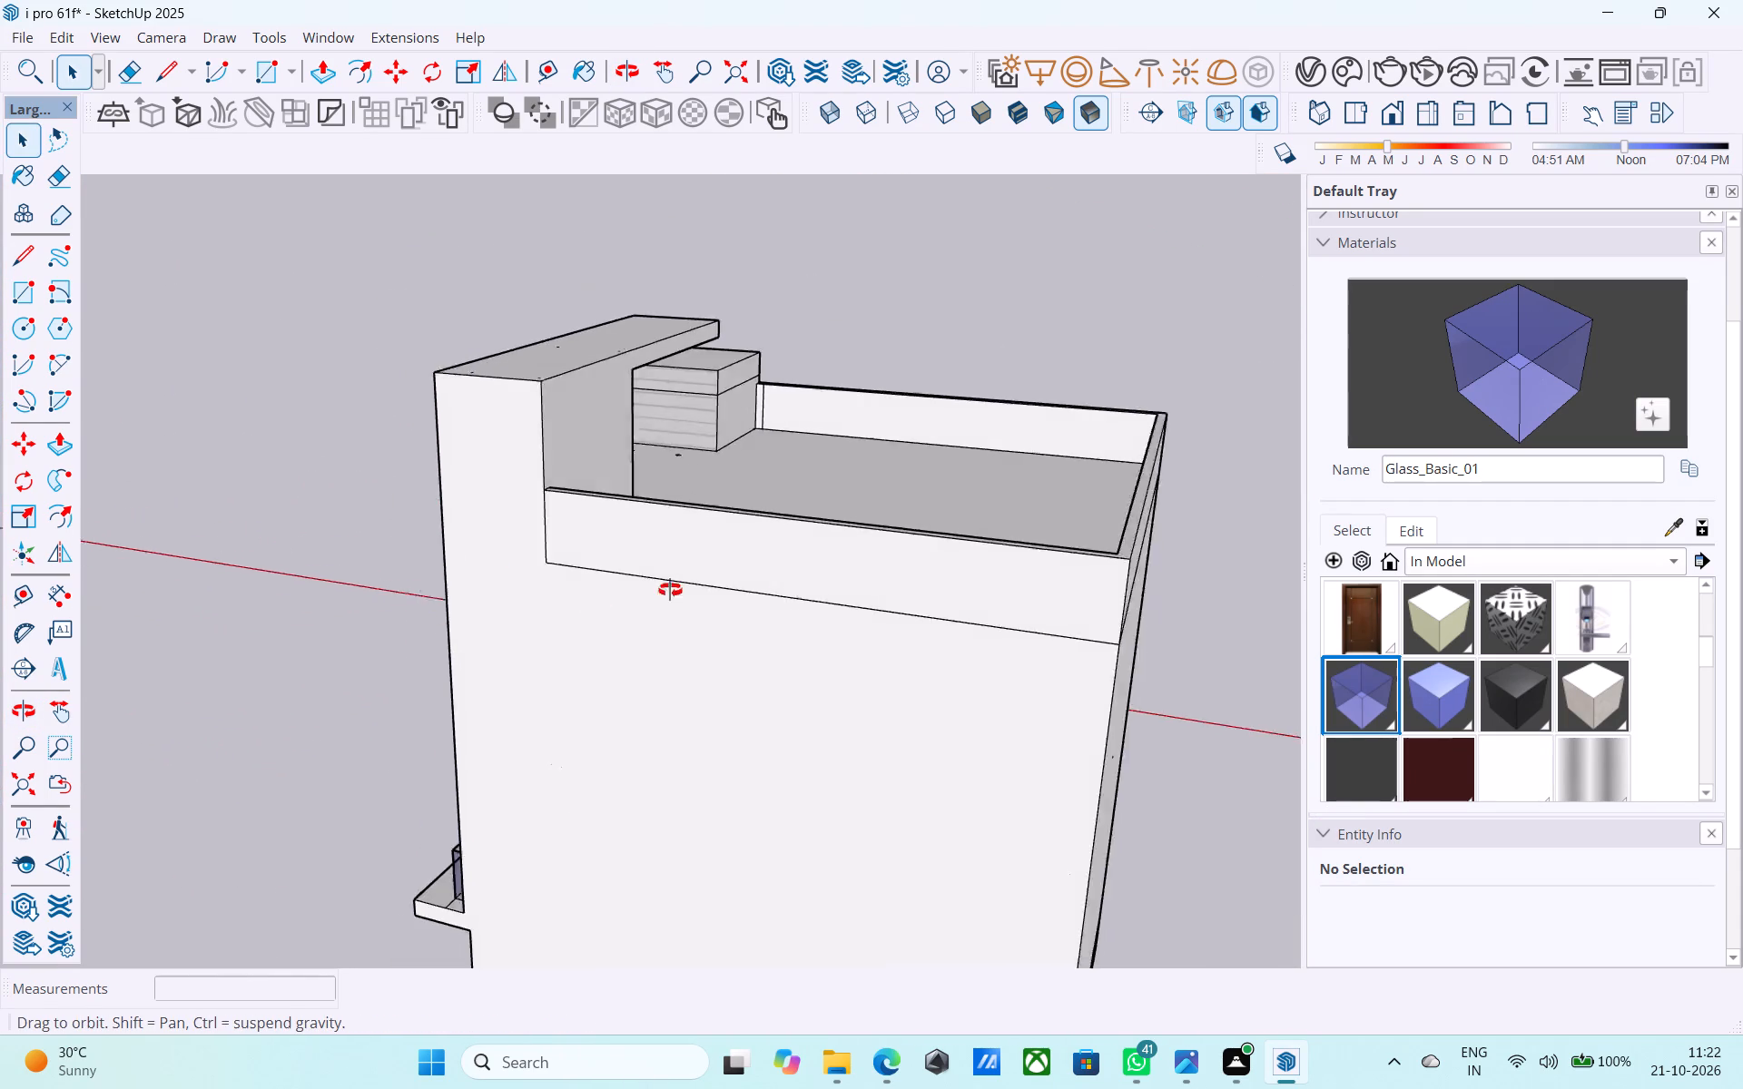
middle_click_drag(670, 590, 708, 625)
scroll(668, 613, "up", 5)
left_click(646, 587)
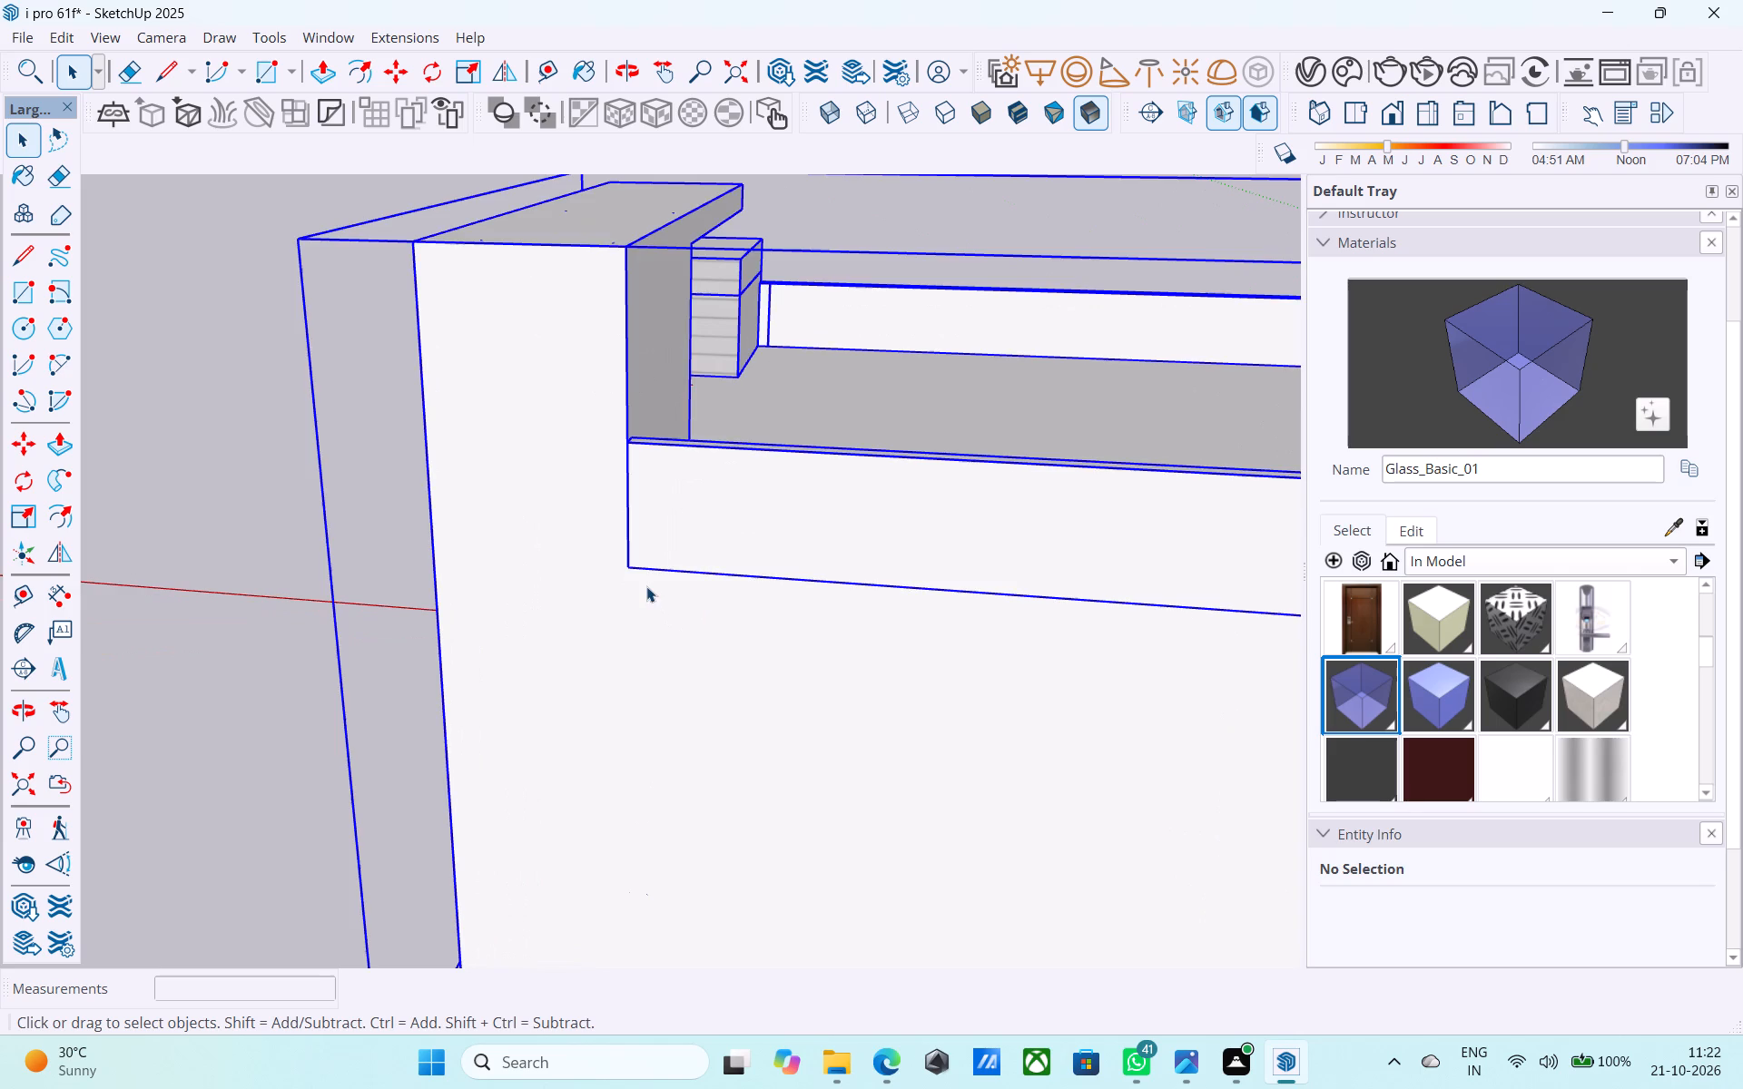
double_click(641, 582)
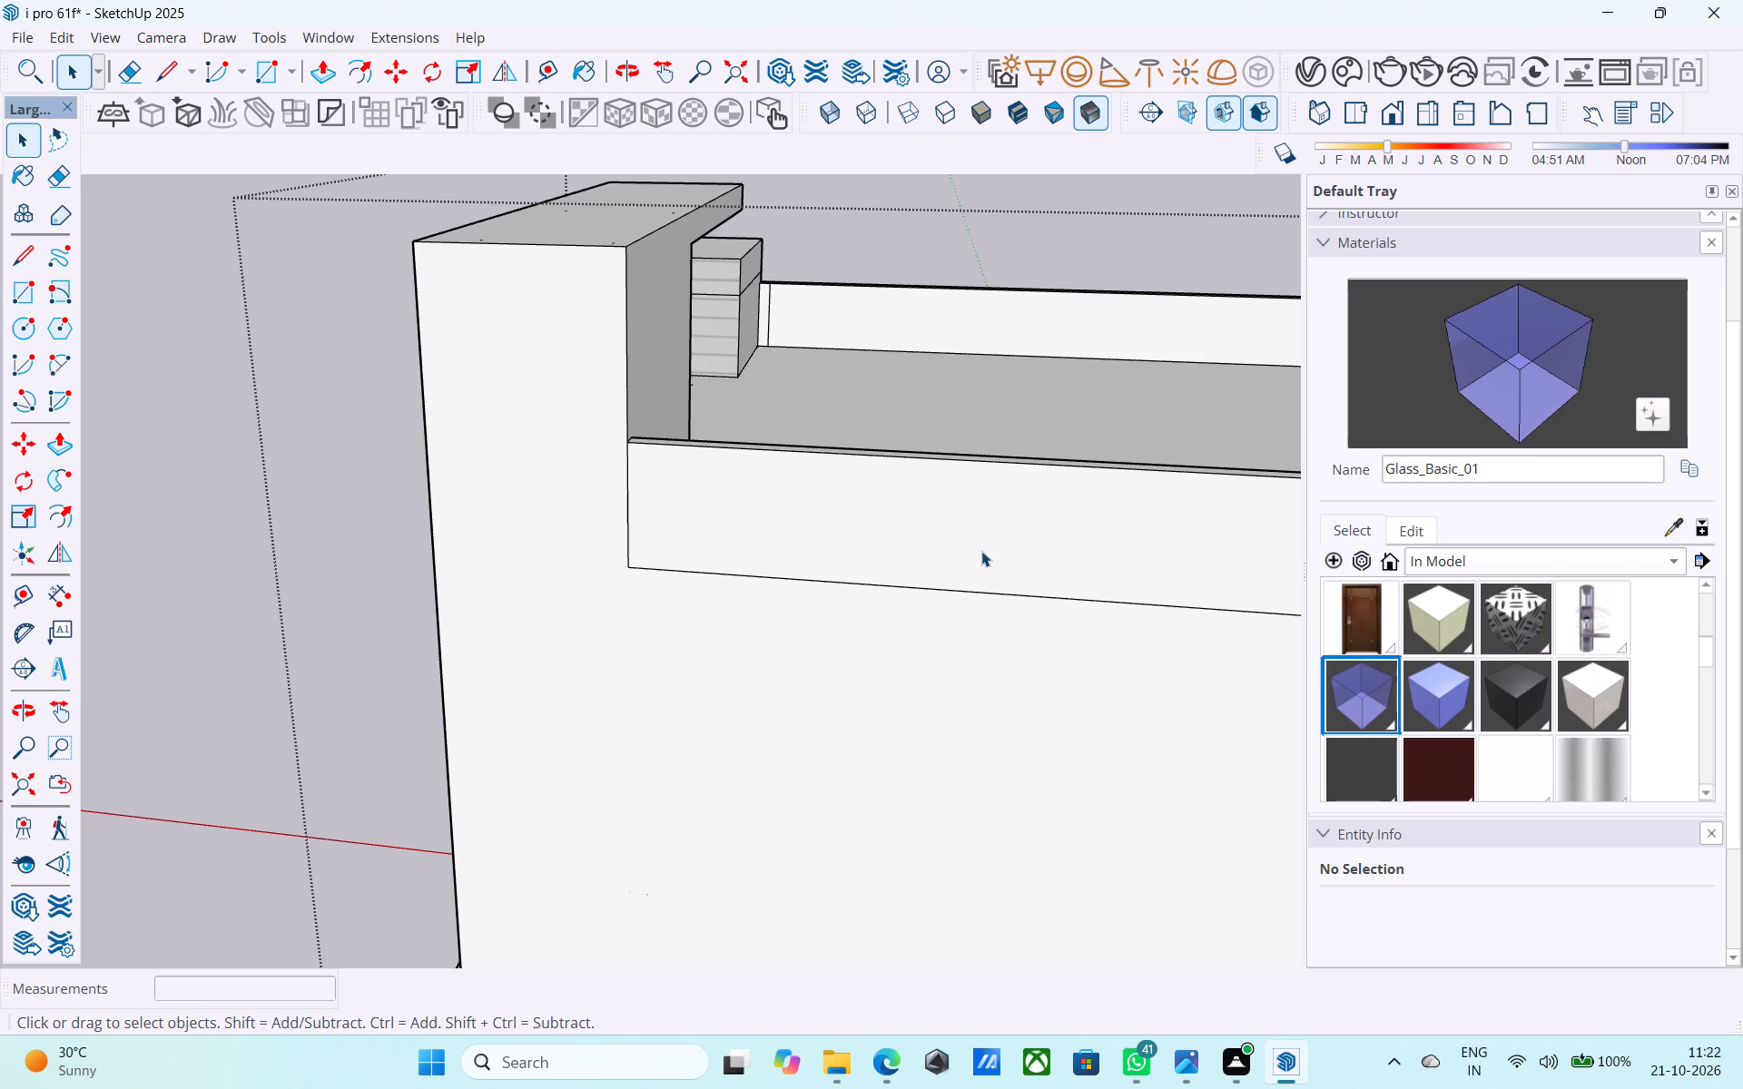
key("l")
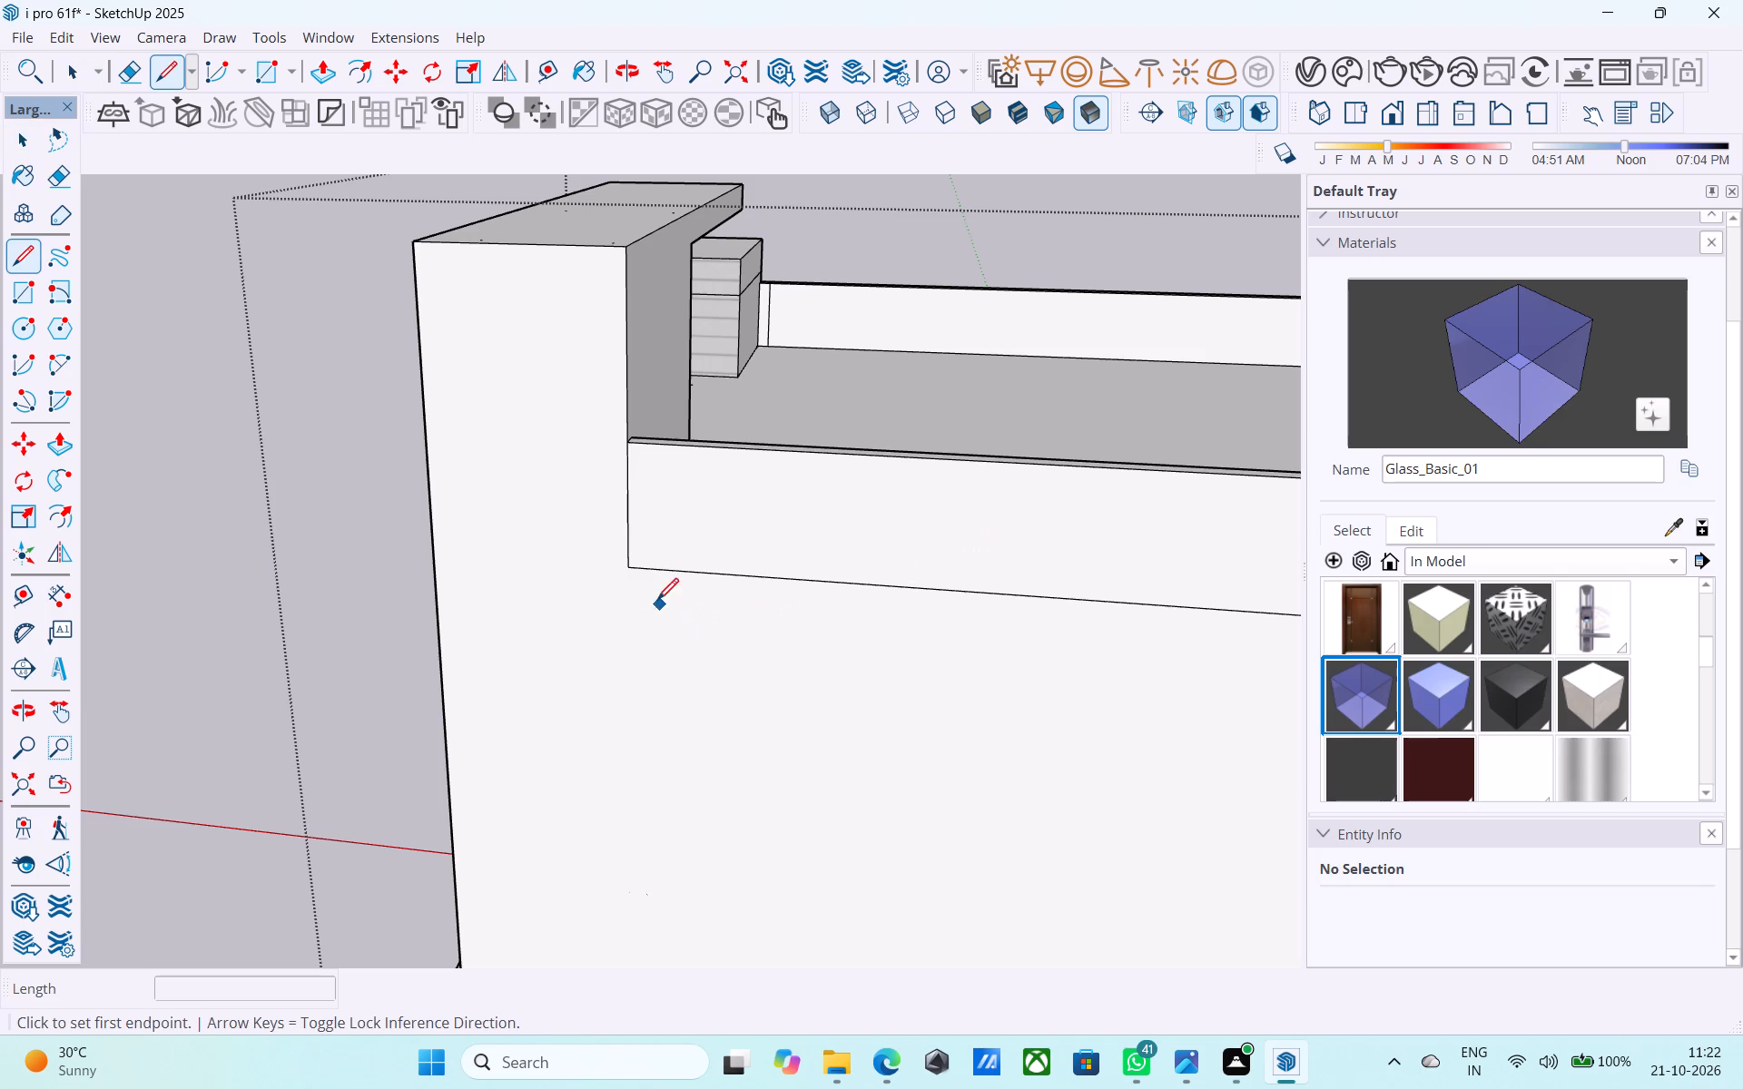
left_click(628, 569)
scroll(656, 428, "down", 15)
middle_click_drag(643, 621, 647, 594)
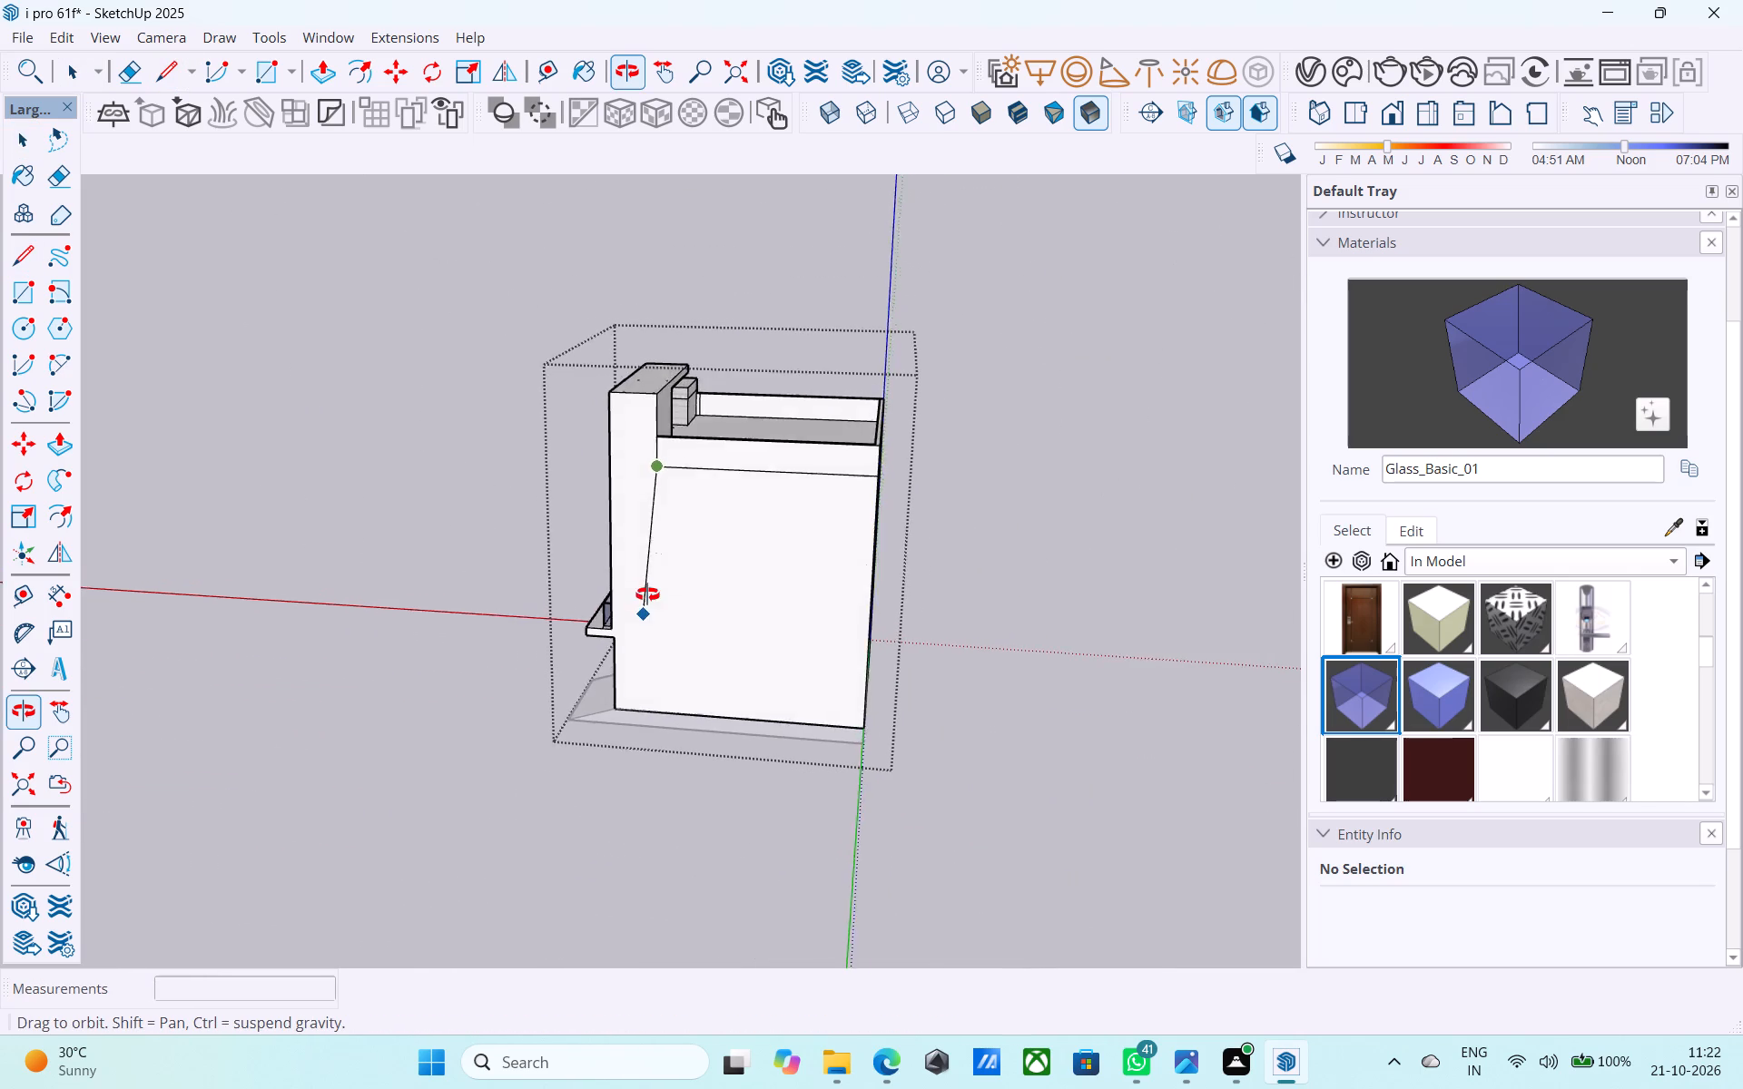
middle_click_drag(647, 594, 810, 495)
scroll(806, 515, "up", 5)
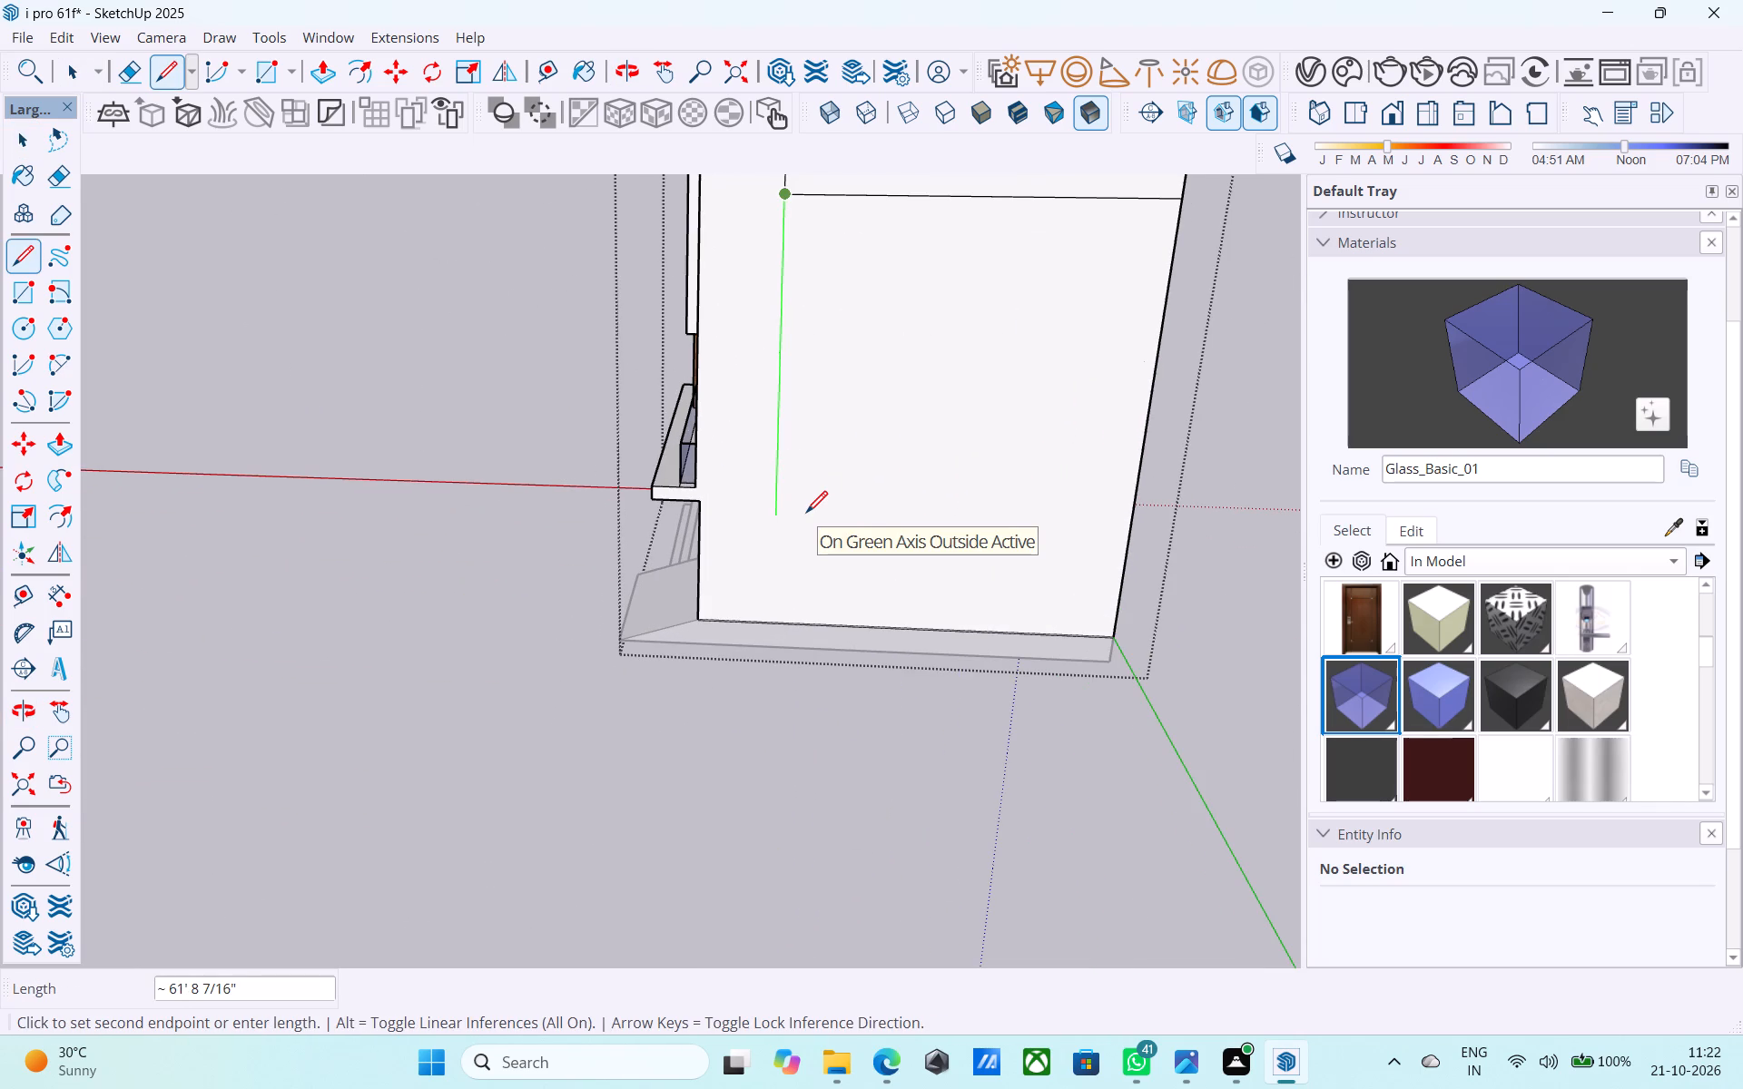
middle_click_drag(808, 515, 1100, 600)
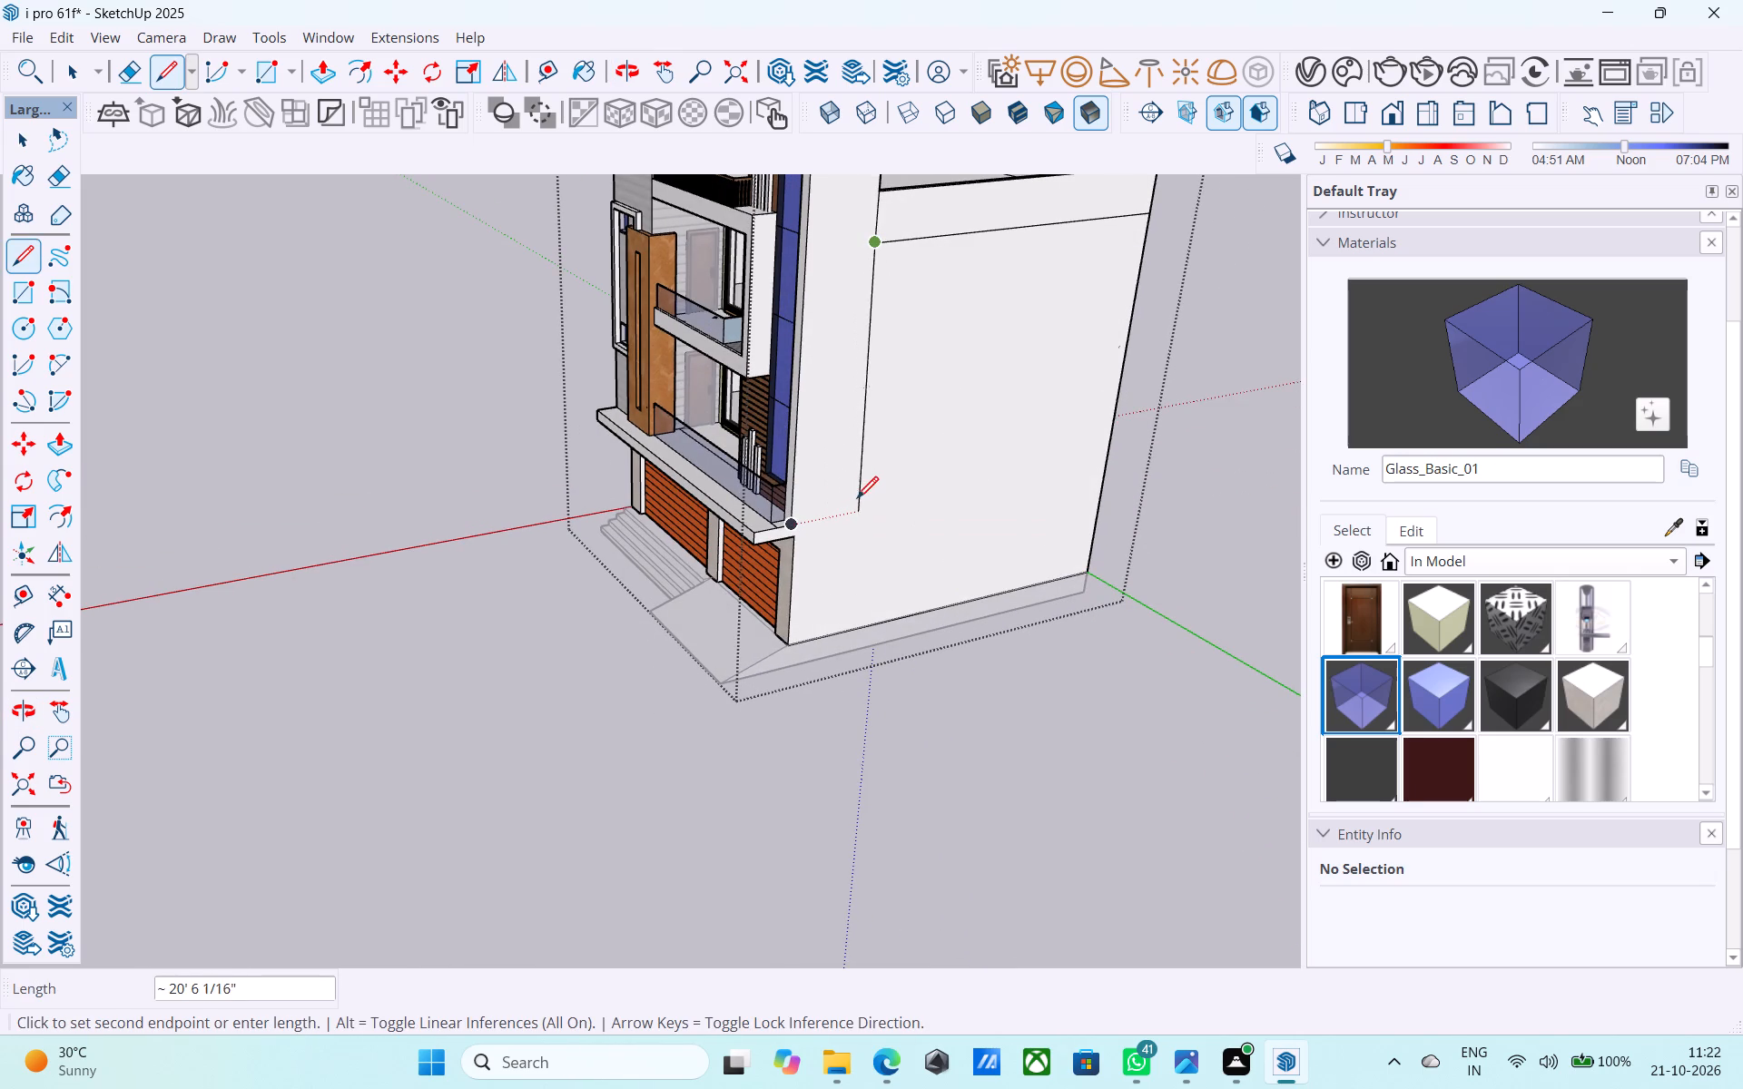
middle_click_drag(845, 495, 462, 496)
middle_click_drag(816, 321, 504, 368)
scroll(525, 368, "up", 3)
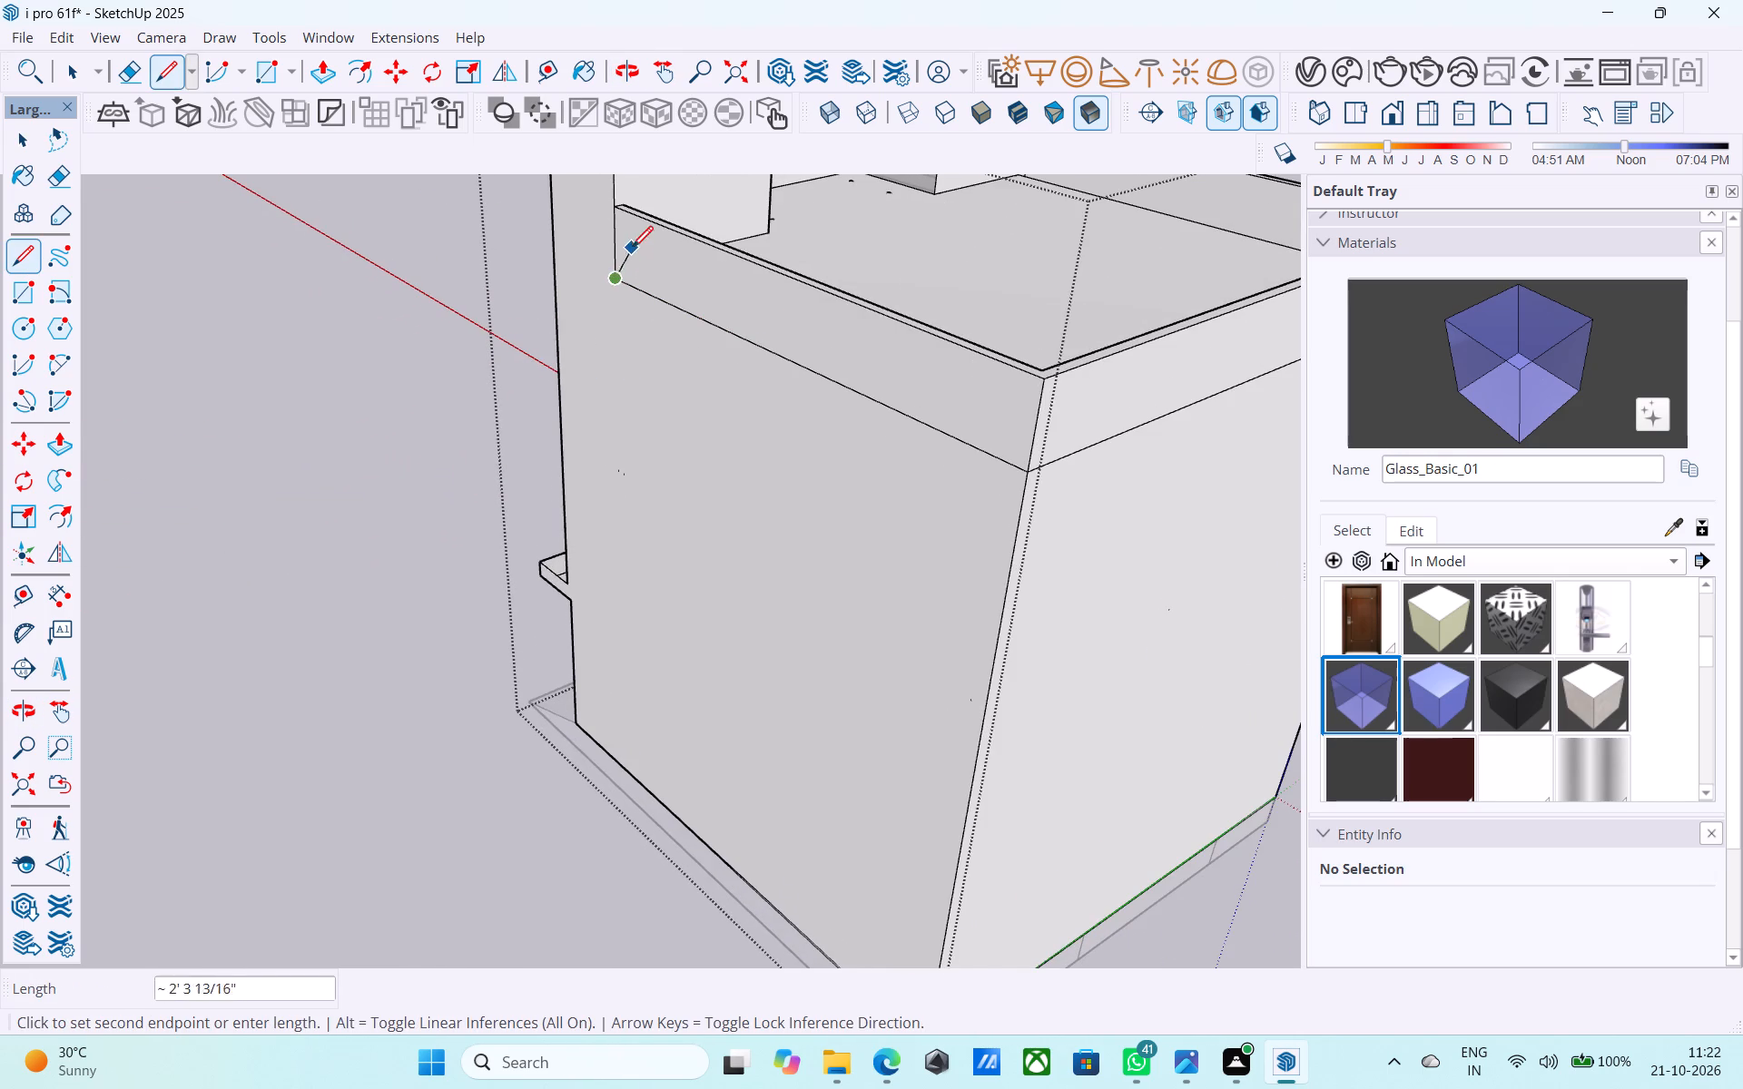
middle_click_drag(632, 264, 623, 477, "shift")
key("Up")
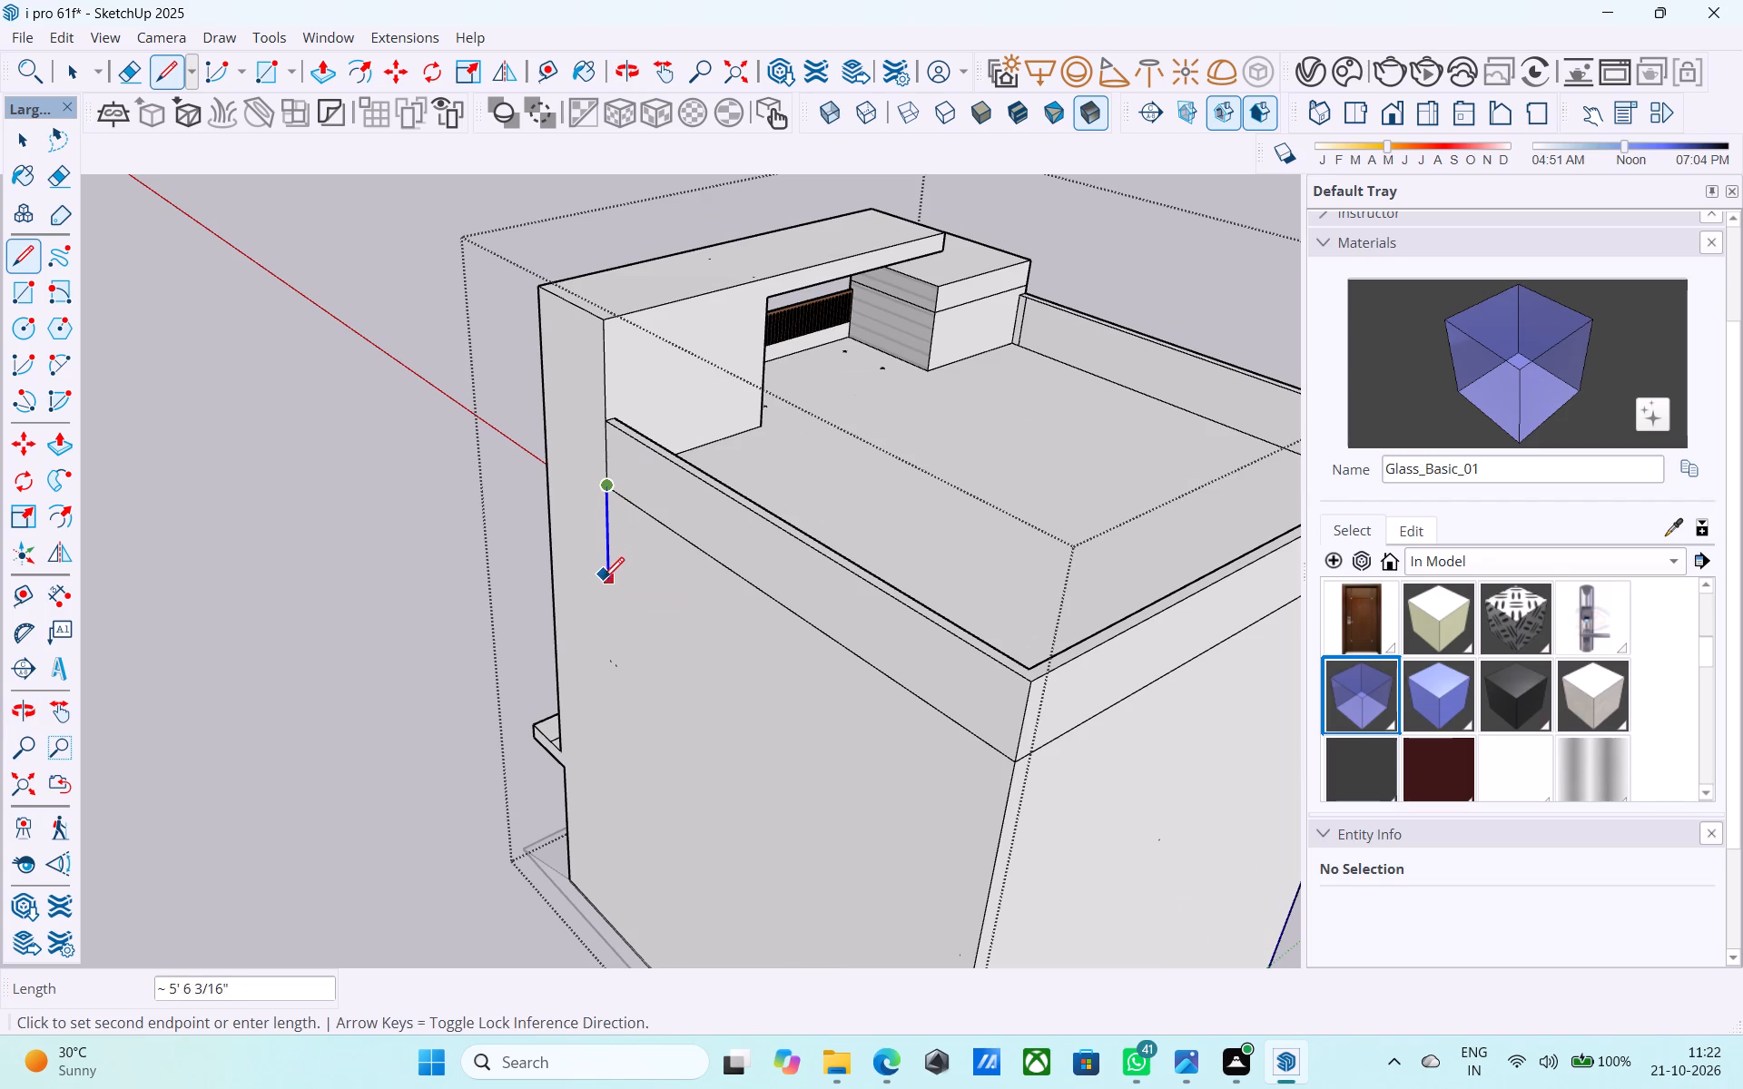
scroll(599, 614, "down", 1)
middle_click_drag(599, 619, 651, 407, "shift")
scroll(615, 567, "up", 4)
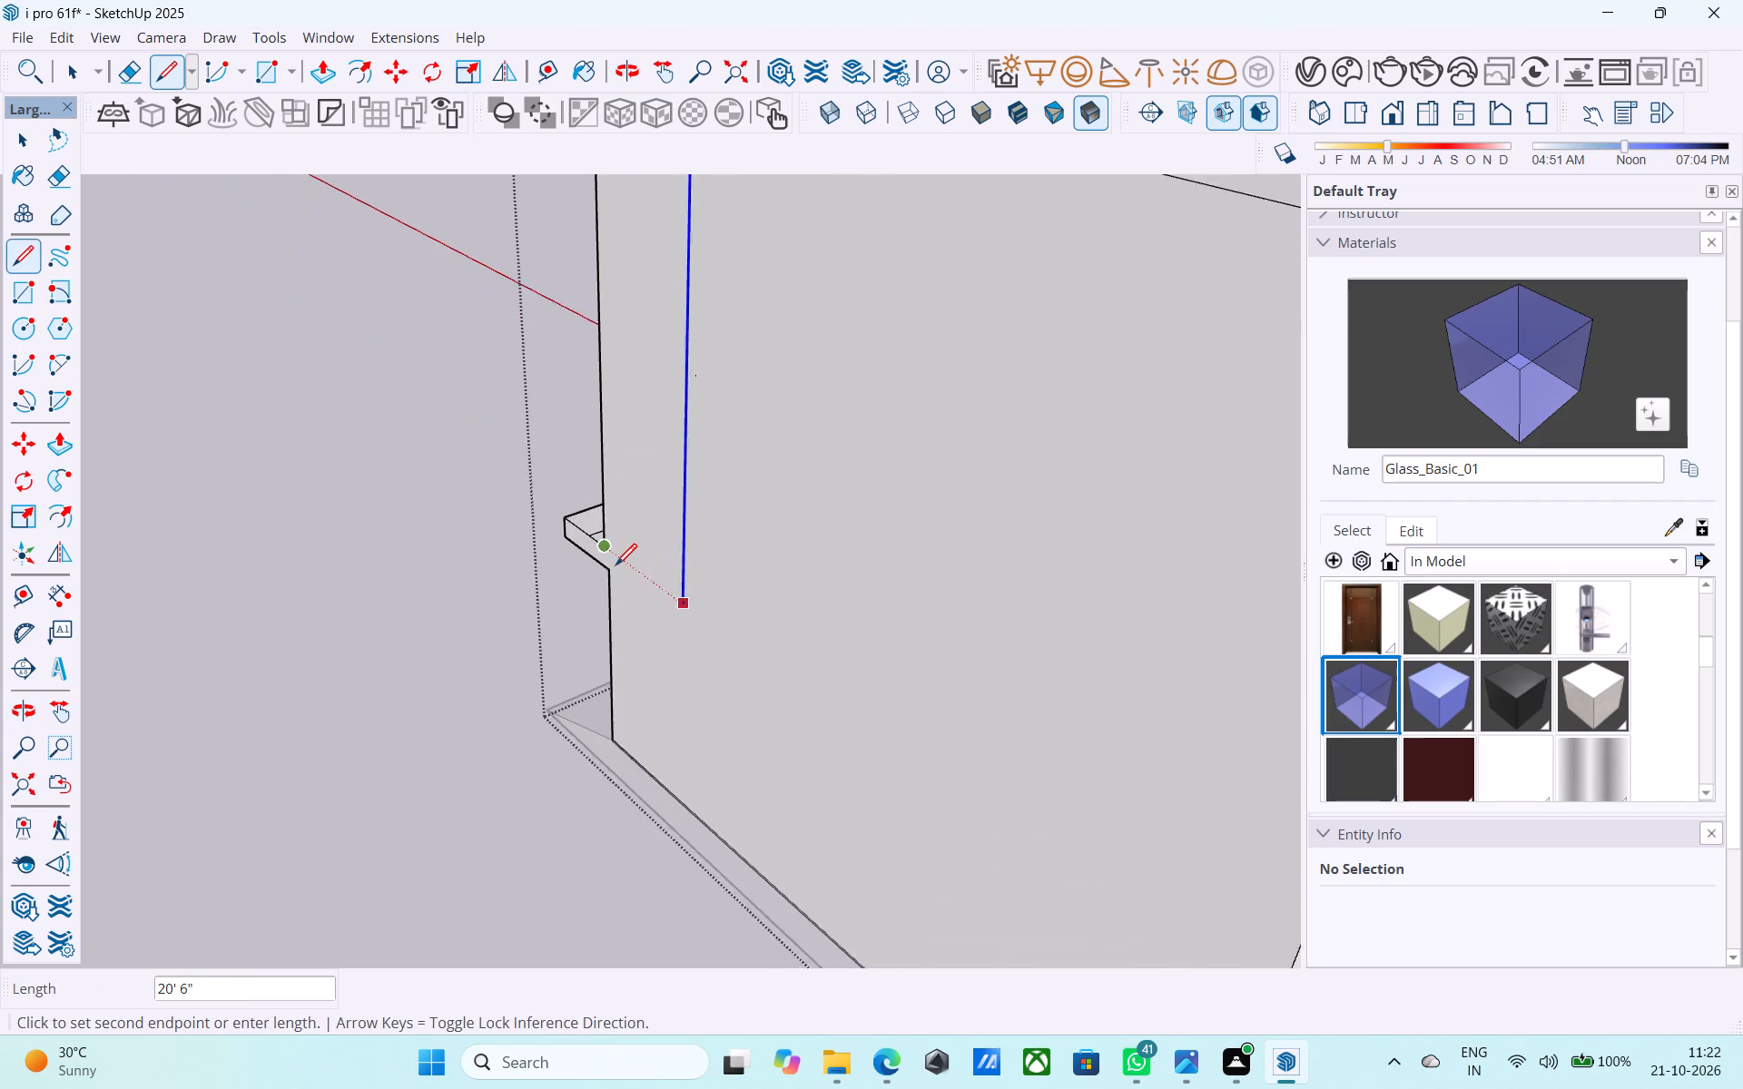
scroll(615, 567, "up", 2)
left_click(615, 566)
left_click(607, 547)
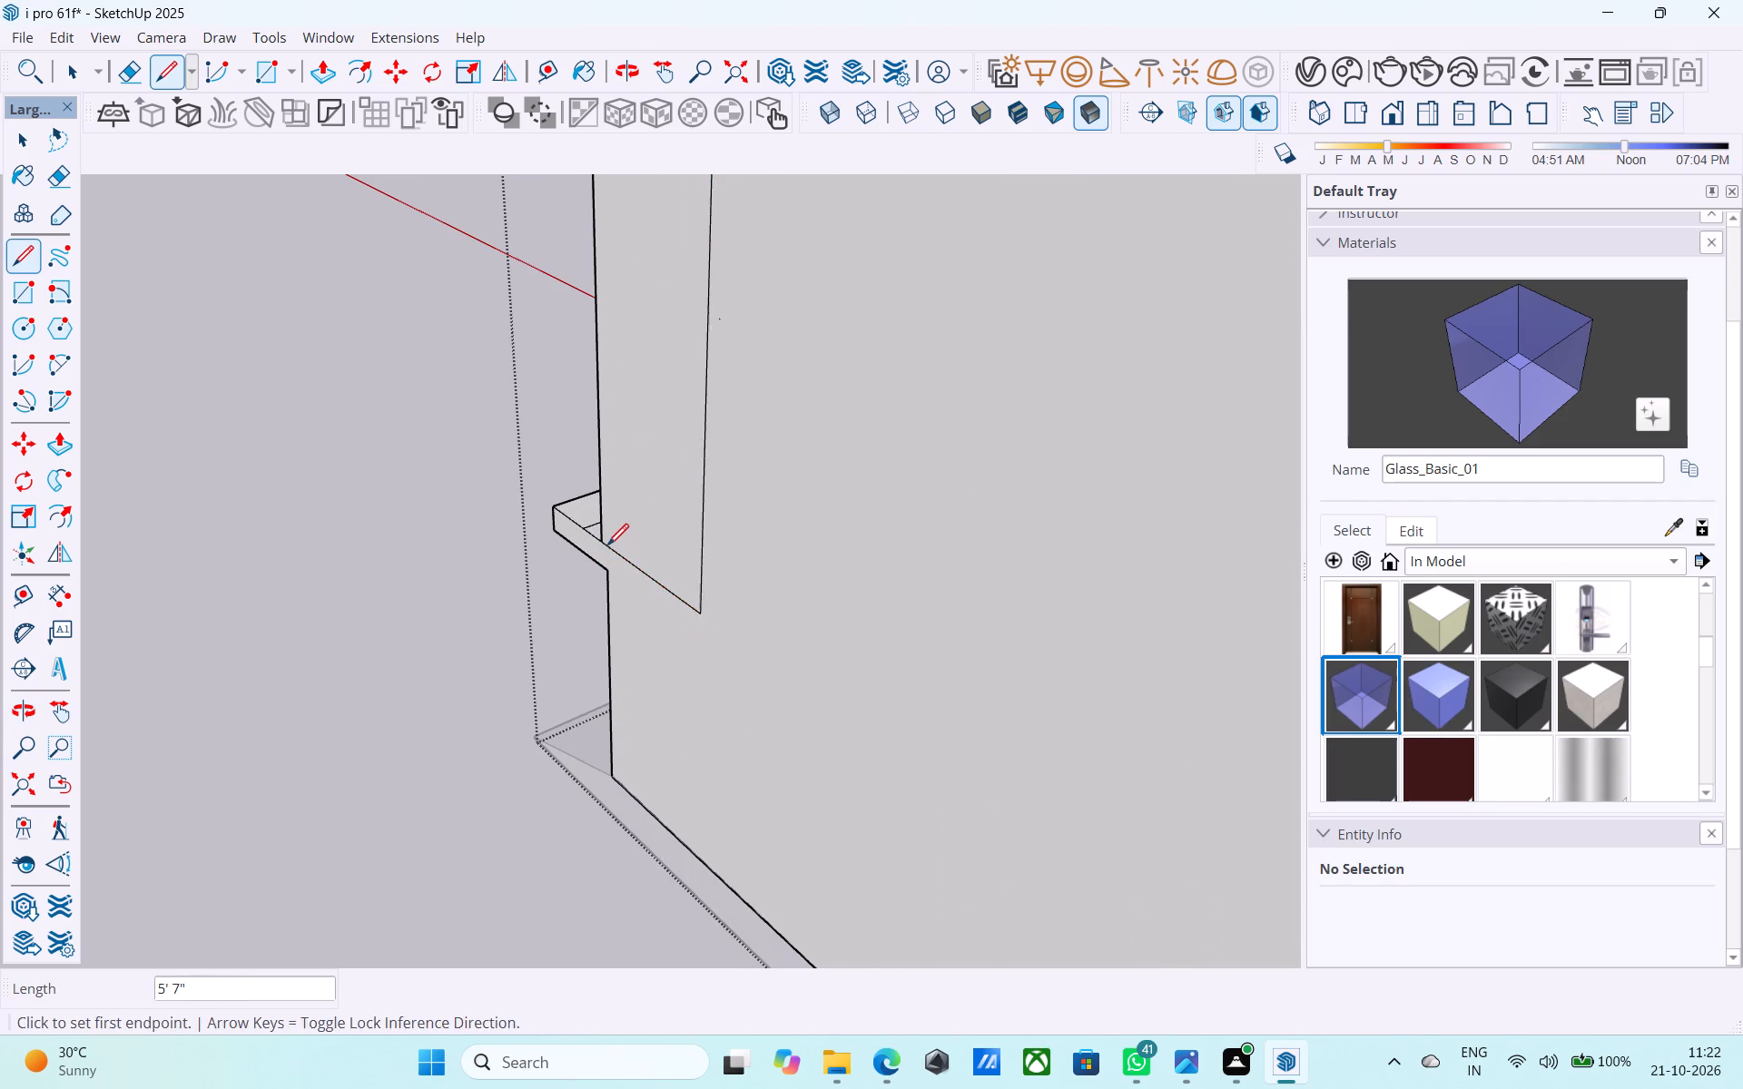
Push/Pull the outlined front strip of the side wall outward by 1'.
scroll(607, 547, "up", 1)
middle_click_drag(607, 547, 900, 843)
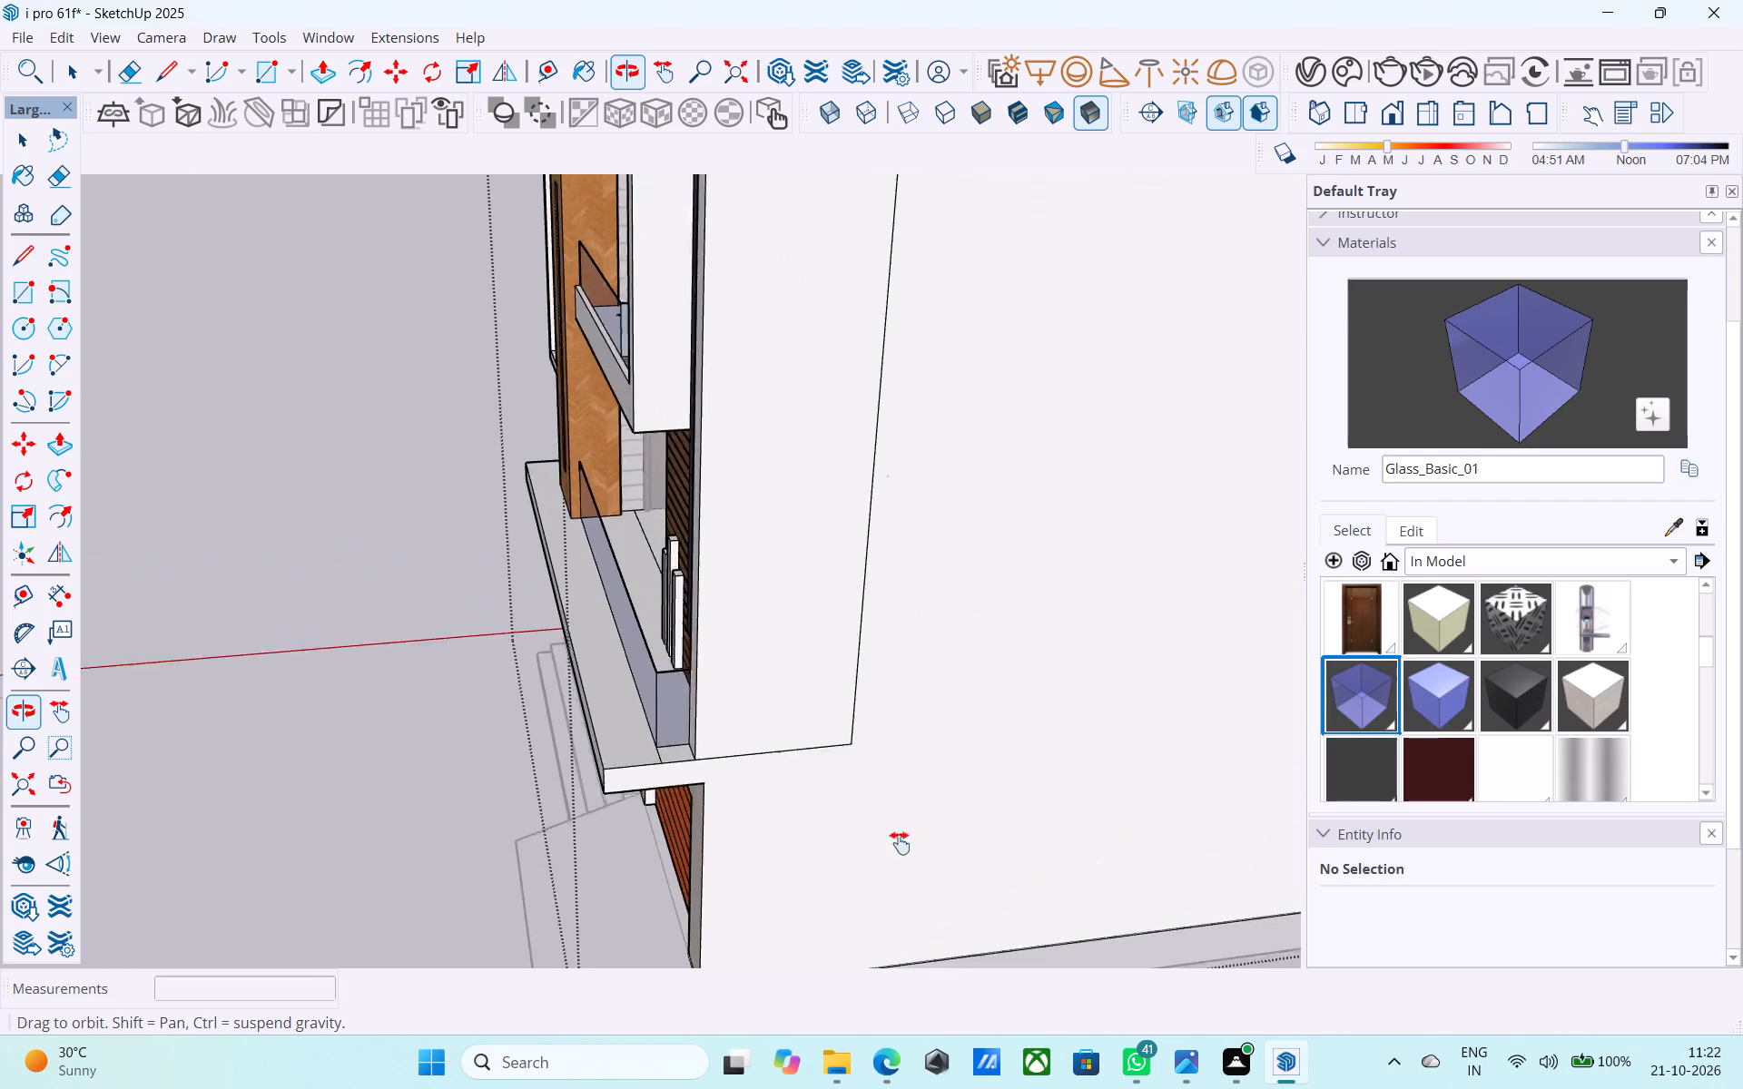
middle_click_drag(900, 843, 891, 897)
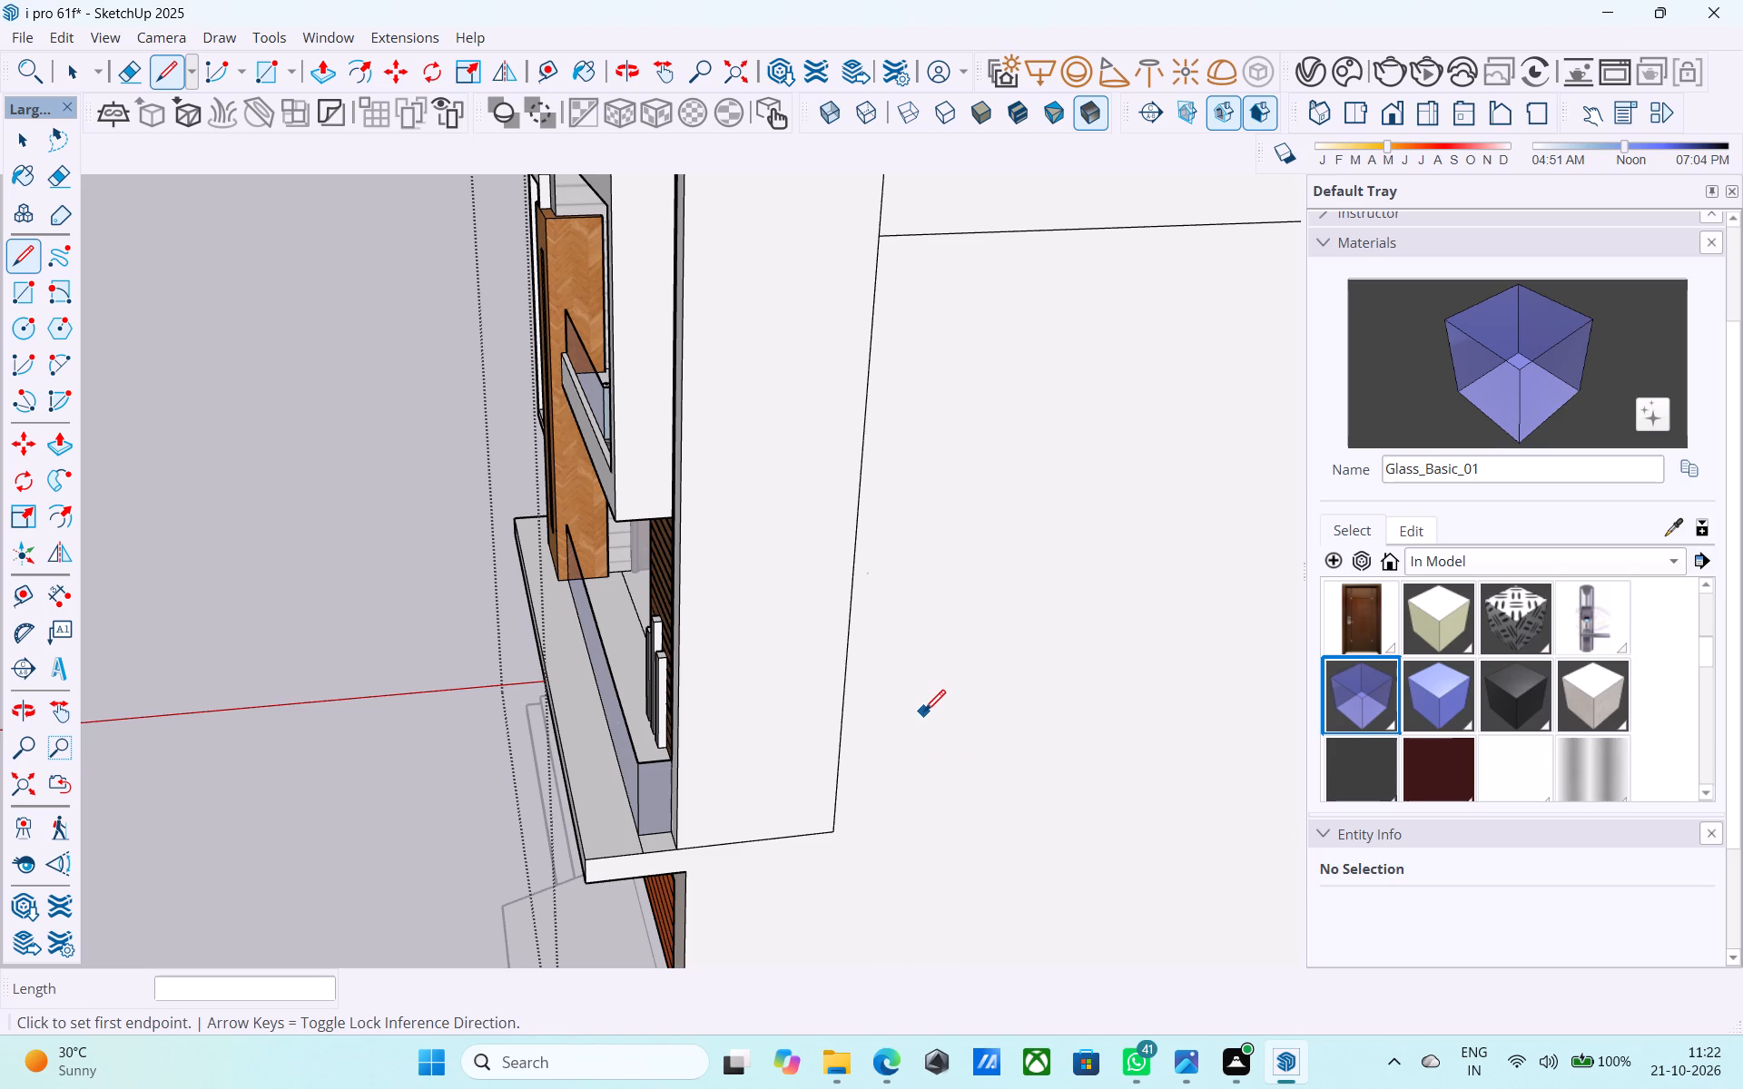
scroll(1007, 703, "down", 4)
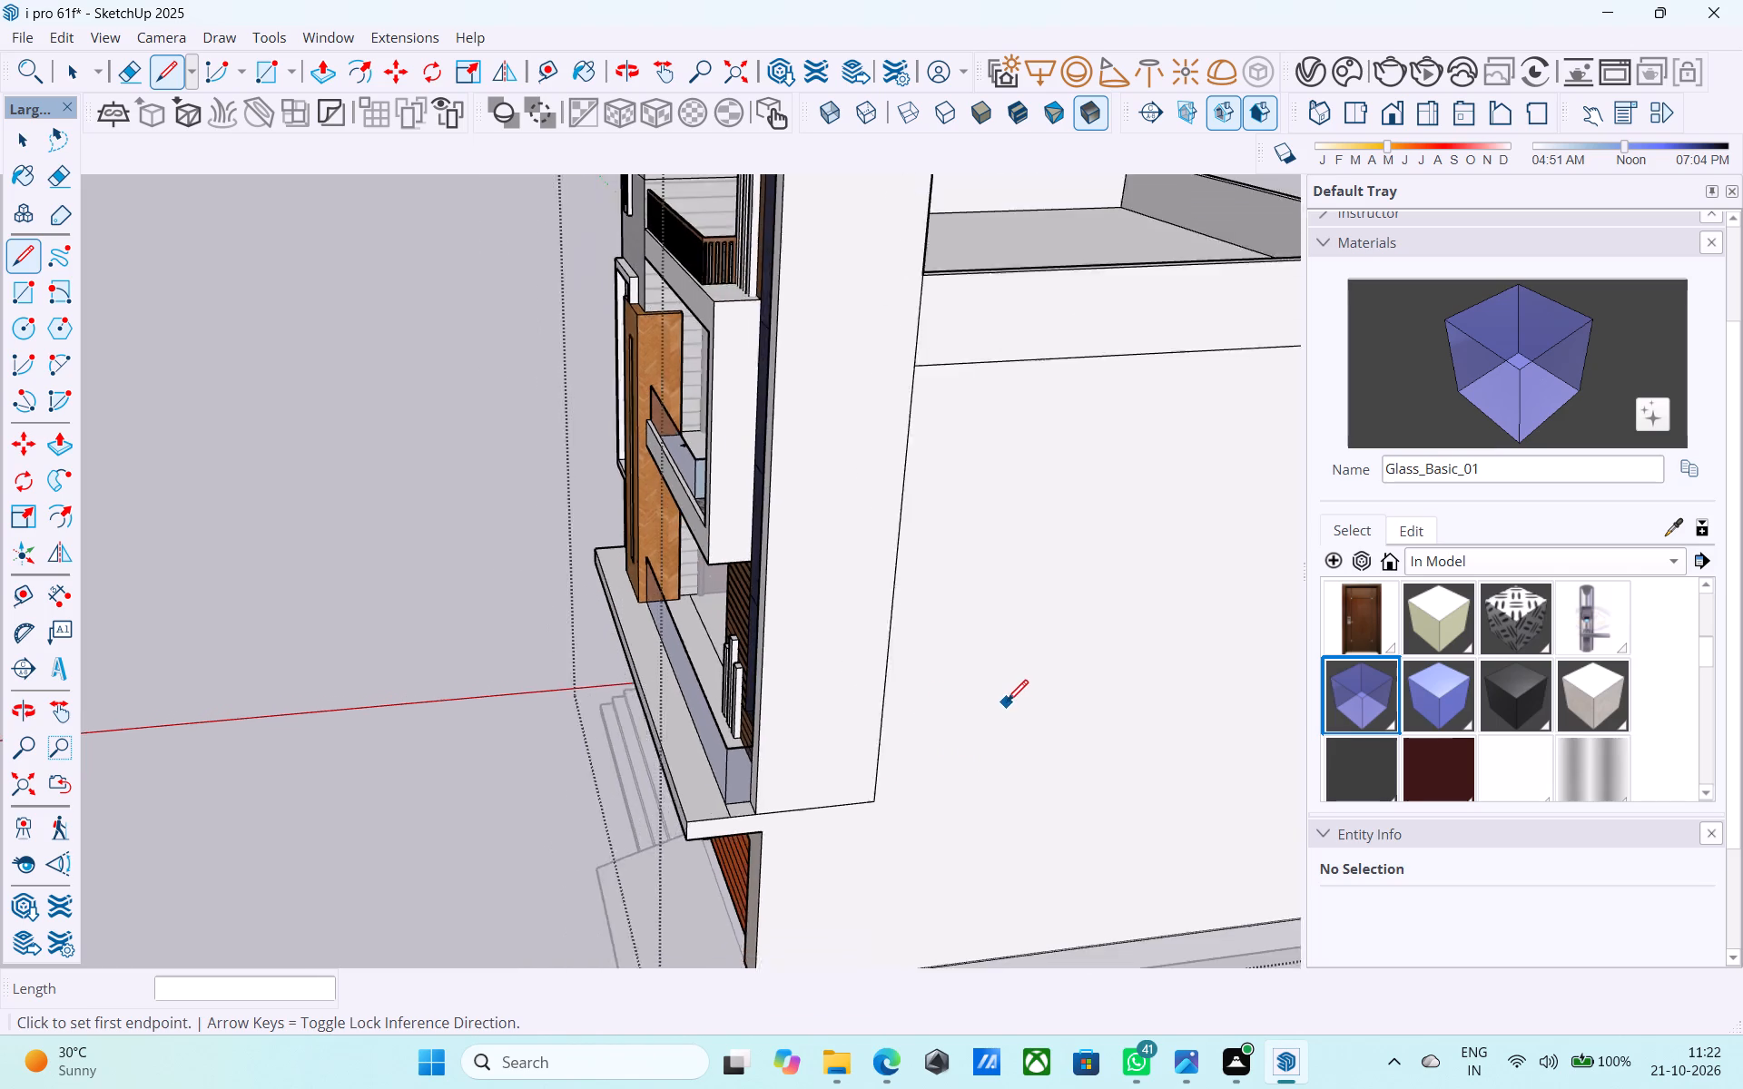
key("space")
middle_click_drag(991, 699, 896, 808)
left_click(807, 686)
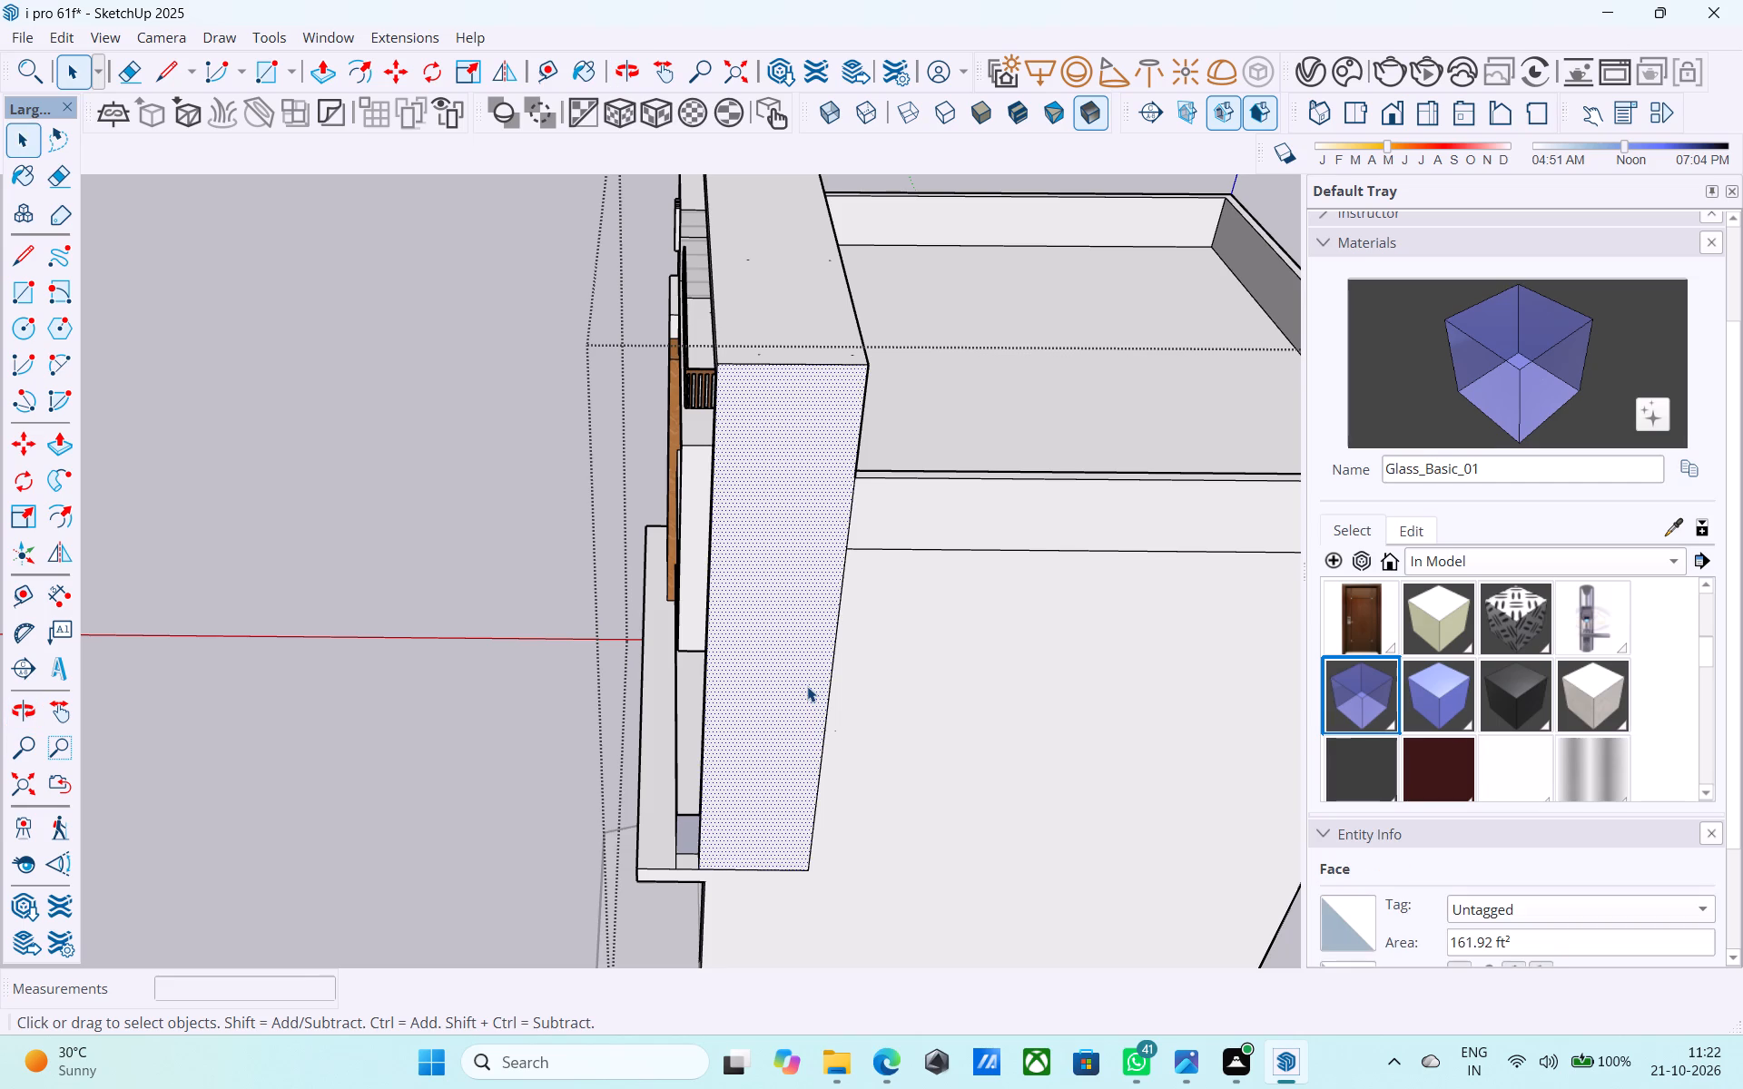
key("p")
left_click(807, 686)
key("1")
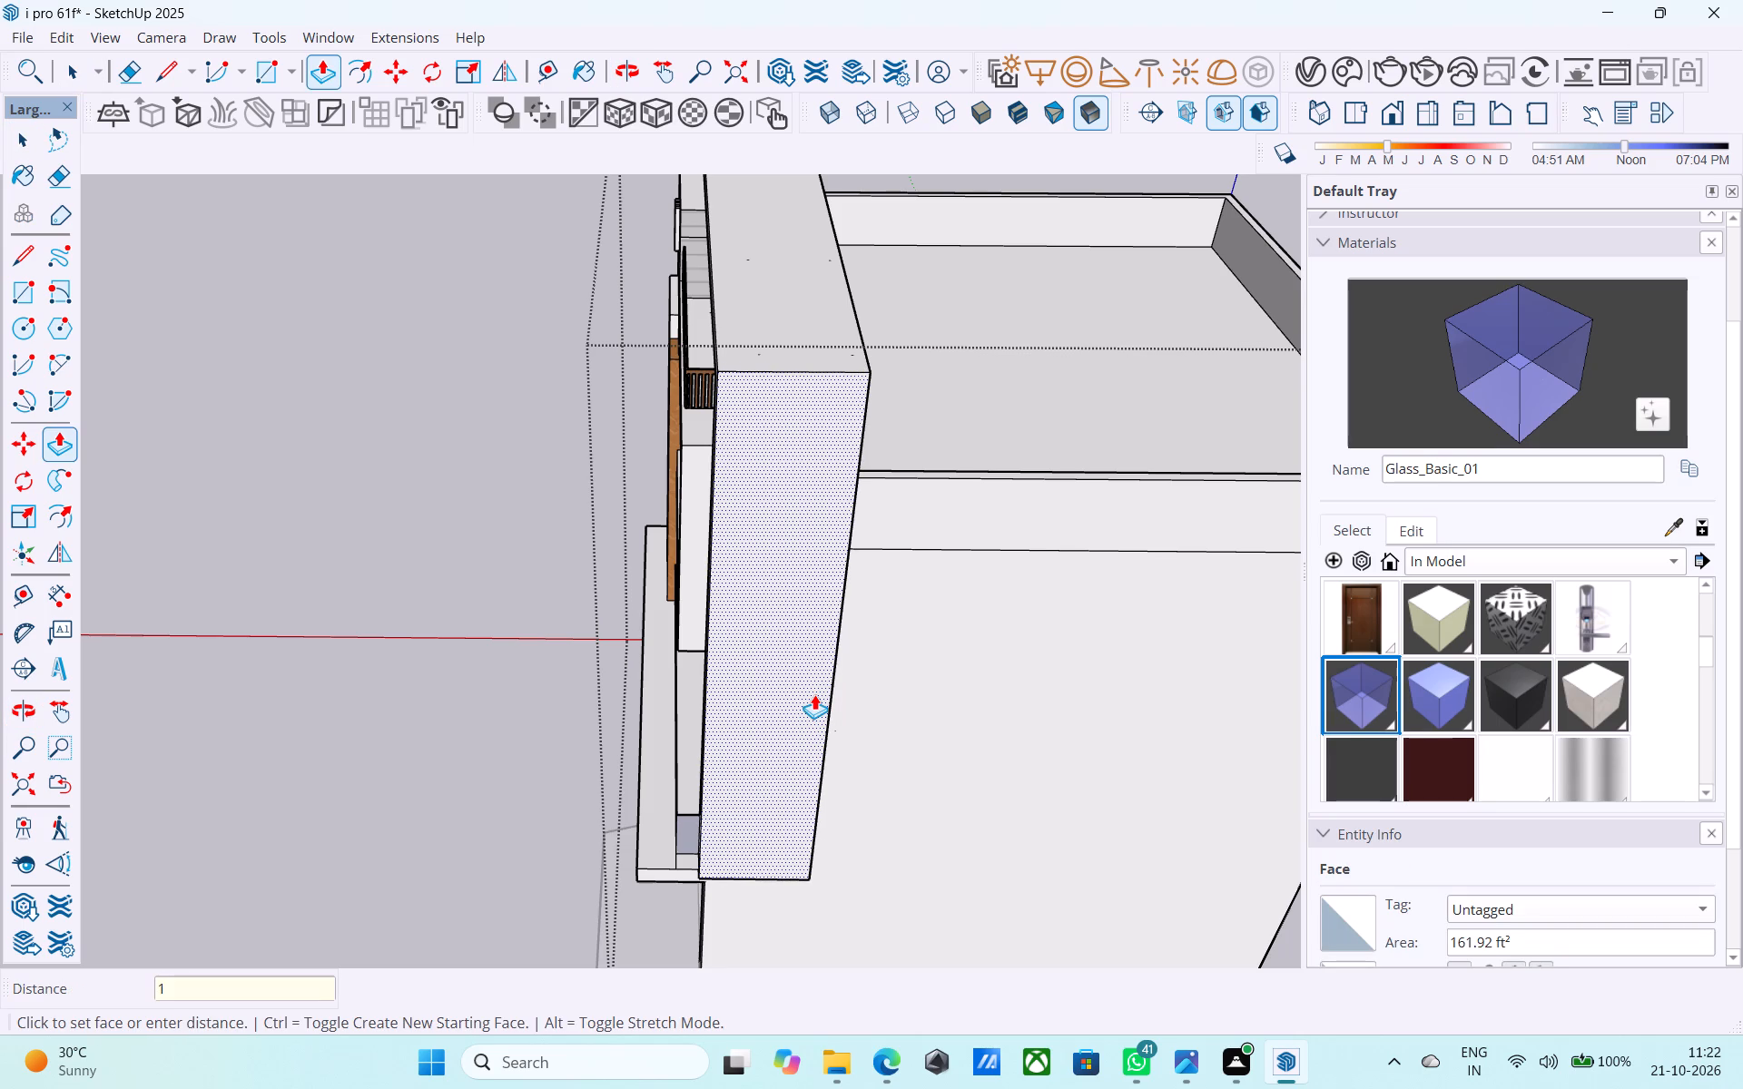
key("apostrophe")
key("Return")
key("space")
Examine the projecting side wall strip and its bottom corner at the front slab from the front, above and below.
middle_click_drag(814, 694, 978, 625)
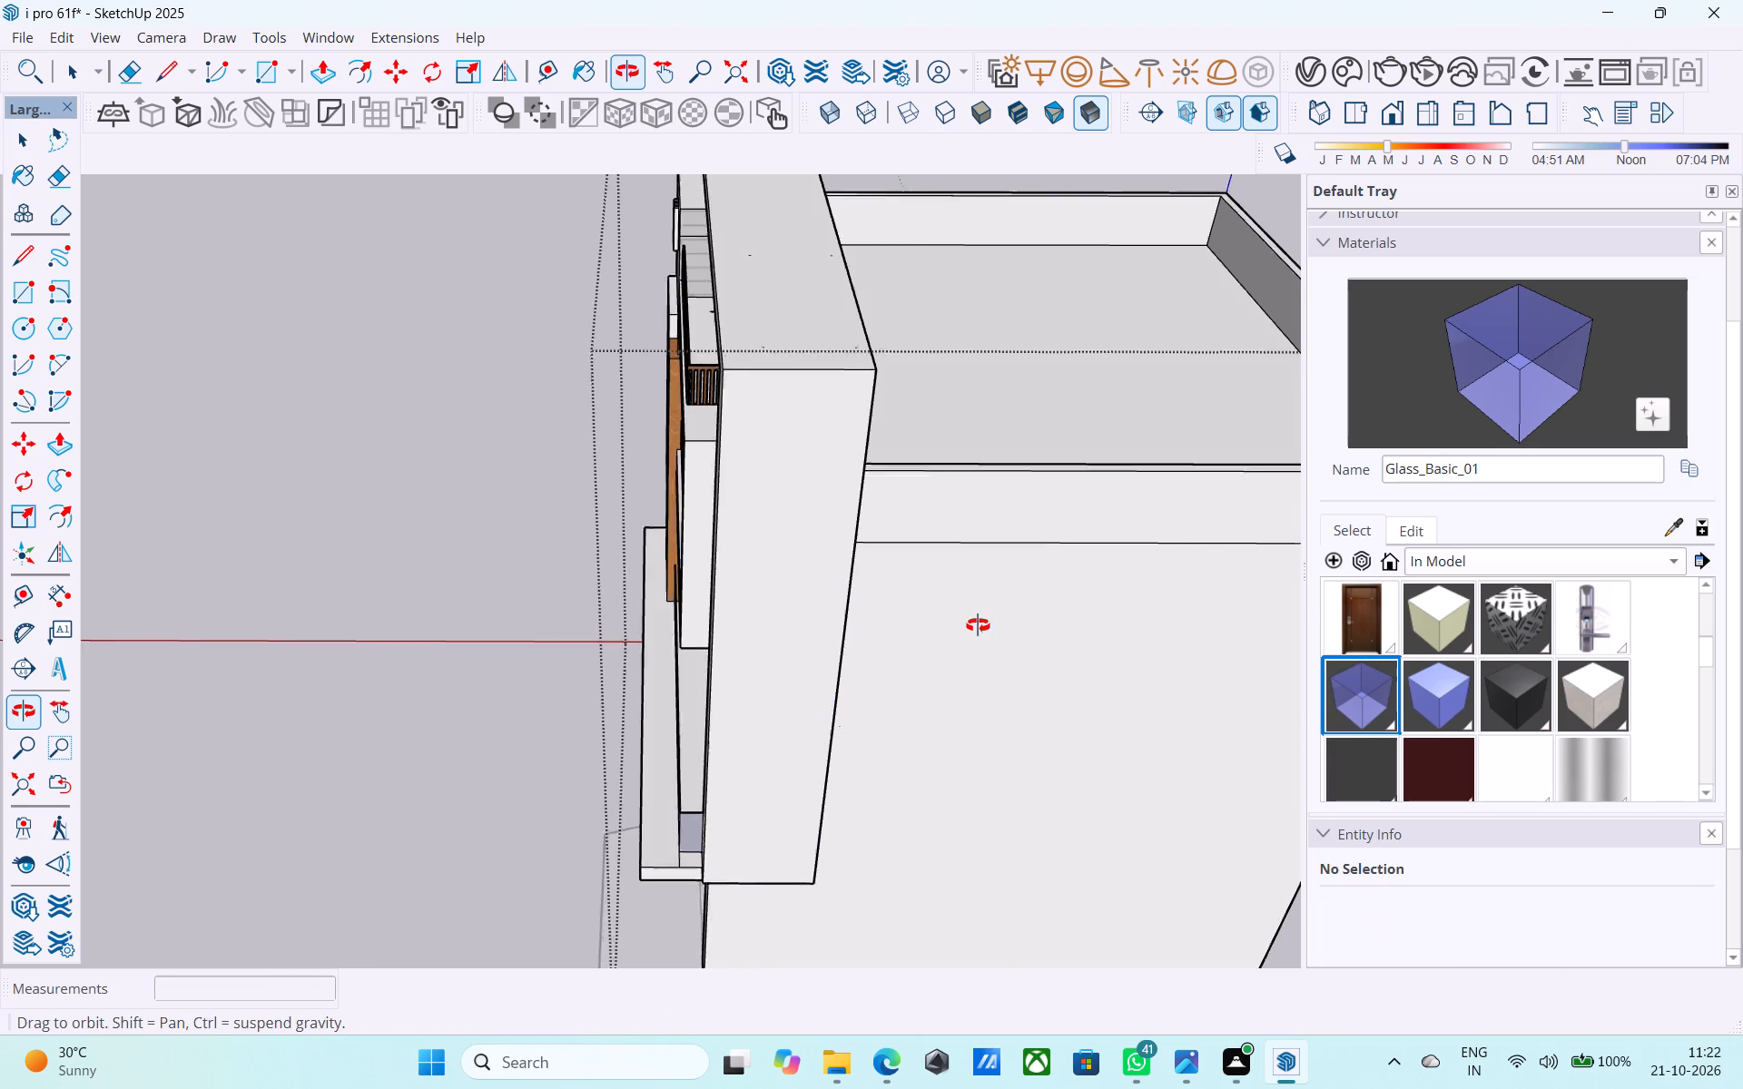
middle_click_drag(978, 625, 1123, 546)
middle_click_drag(1033, 620, 899, 698, "shift")
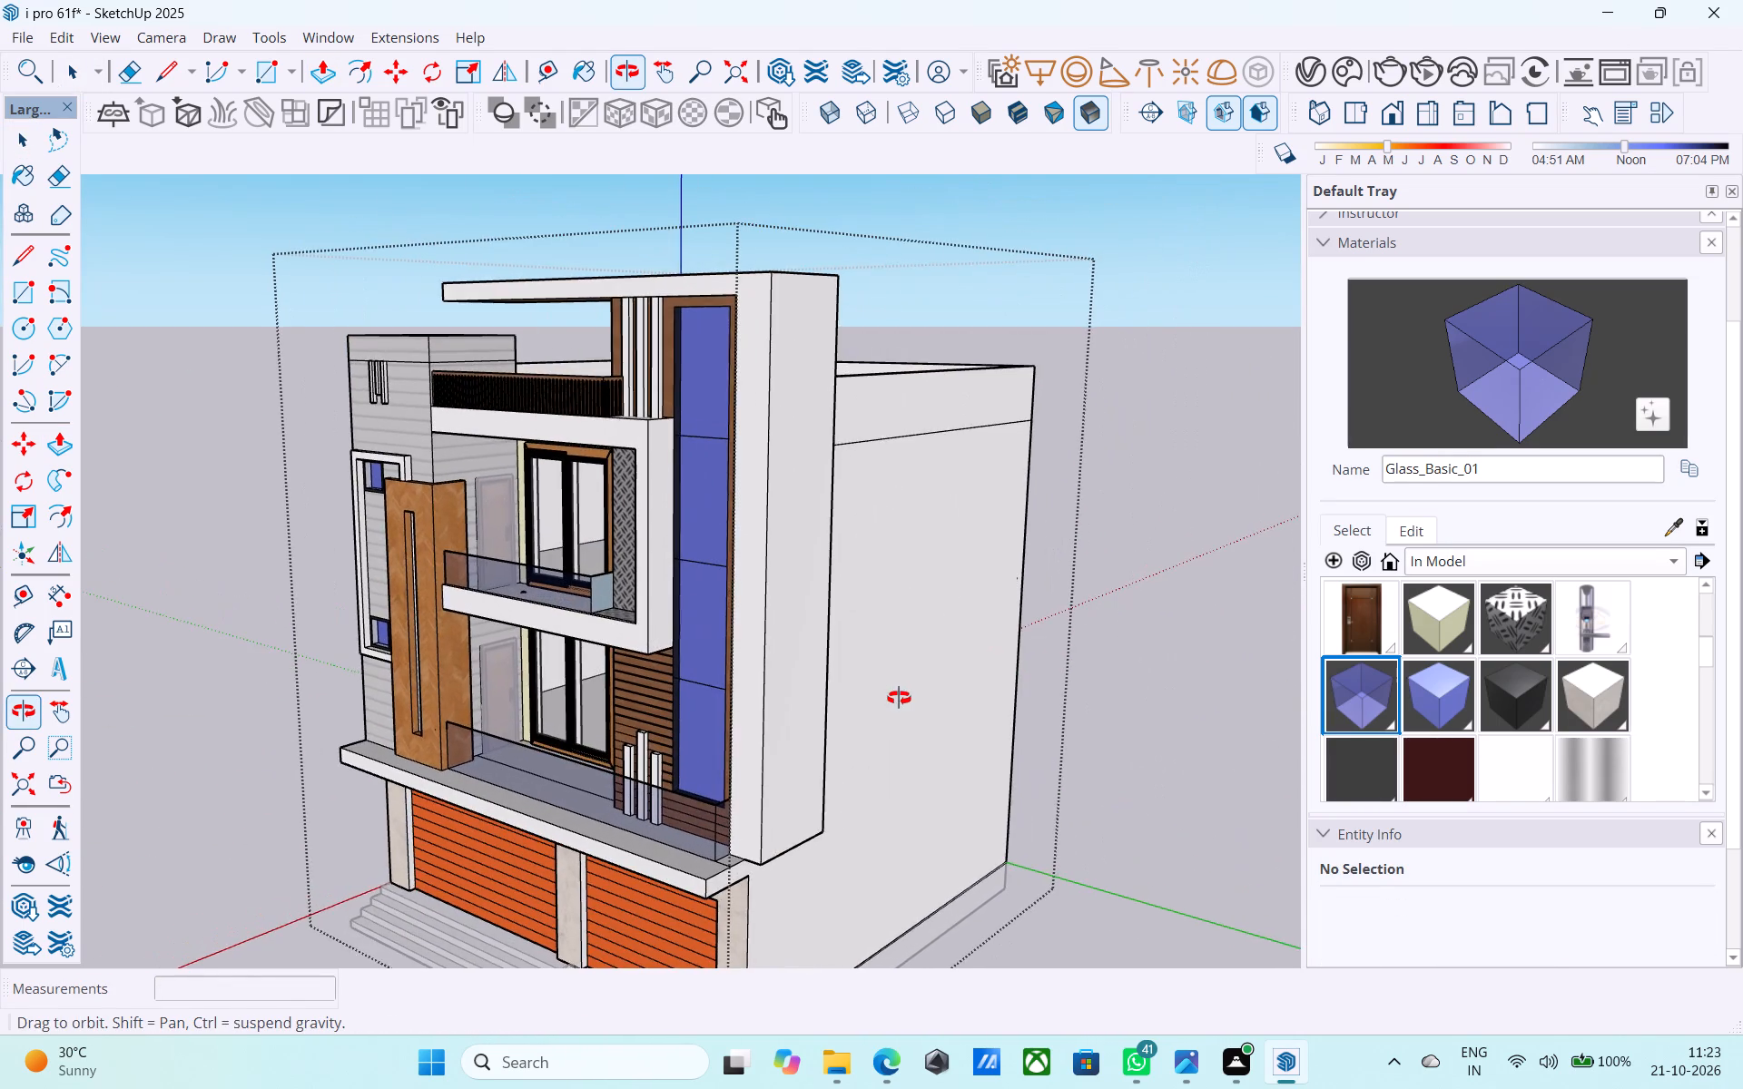
middle_click_drag(899, 698, 997, 619, "shift")
scroll(996, 609, "down", 5)
middle_click_drag(950, 651, 904, 704, "shift")
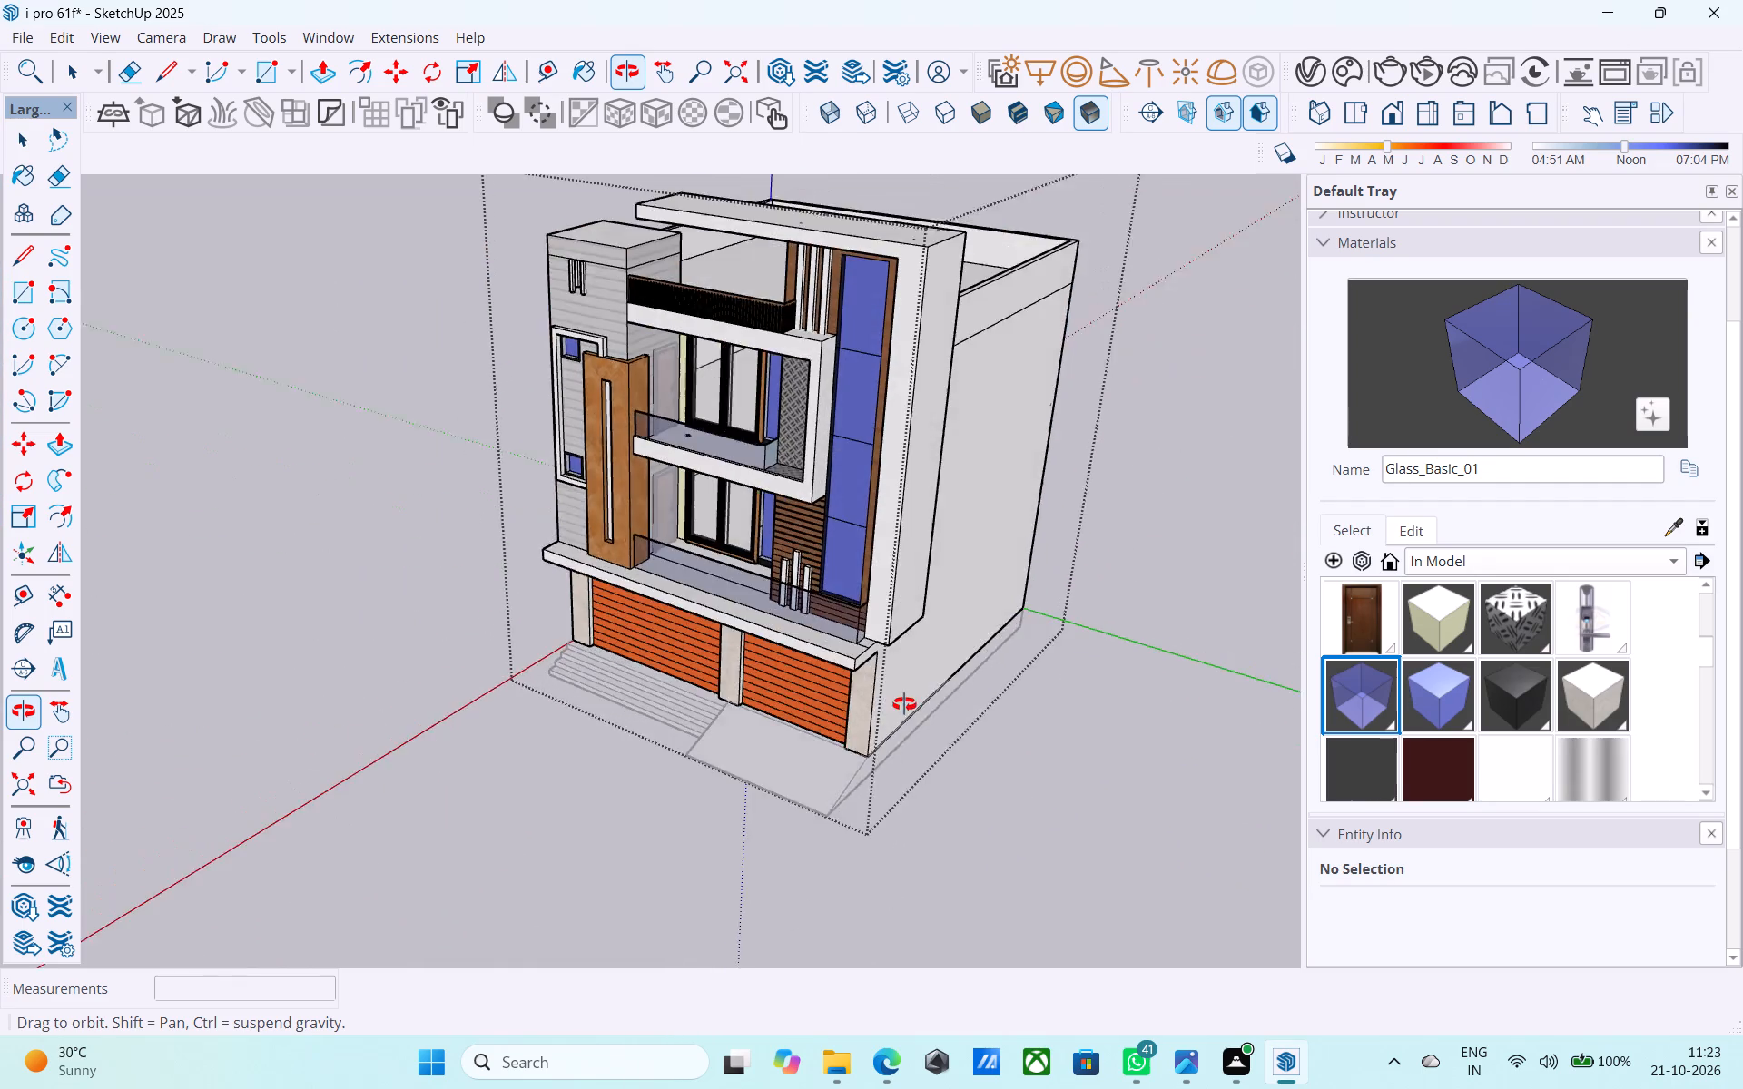
middle_click_drag(904, 704, 896, 706, "shift")
scroll(860, 690, "up", 2)
scroll(857, 682, "down", 1)
scroll(857, 679, "up", 20)
scroll(857, 679, "up", 3)
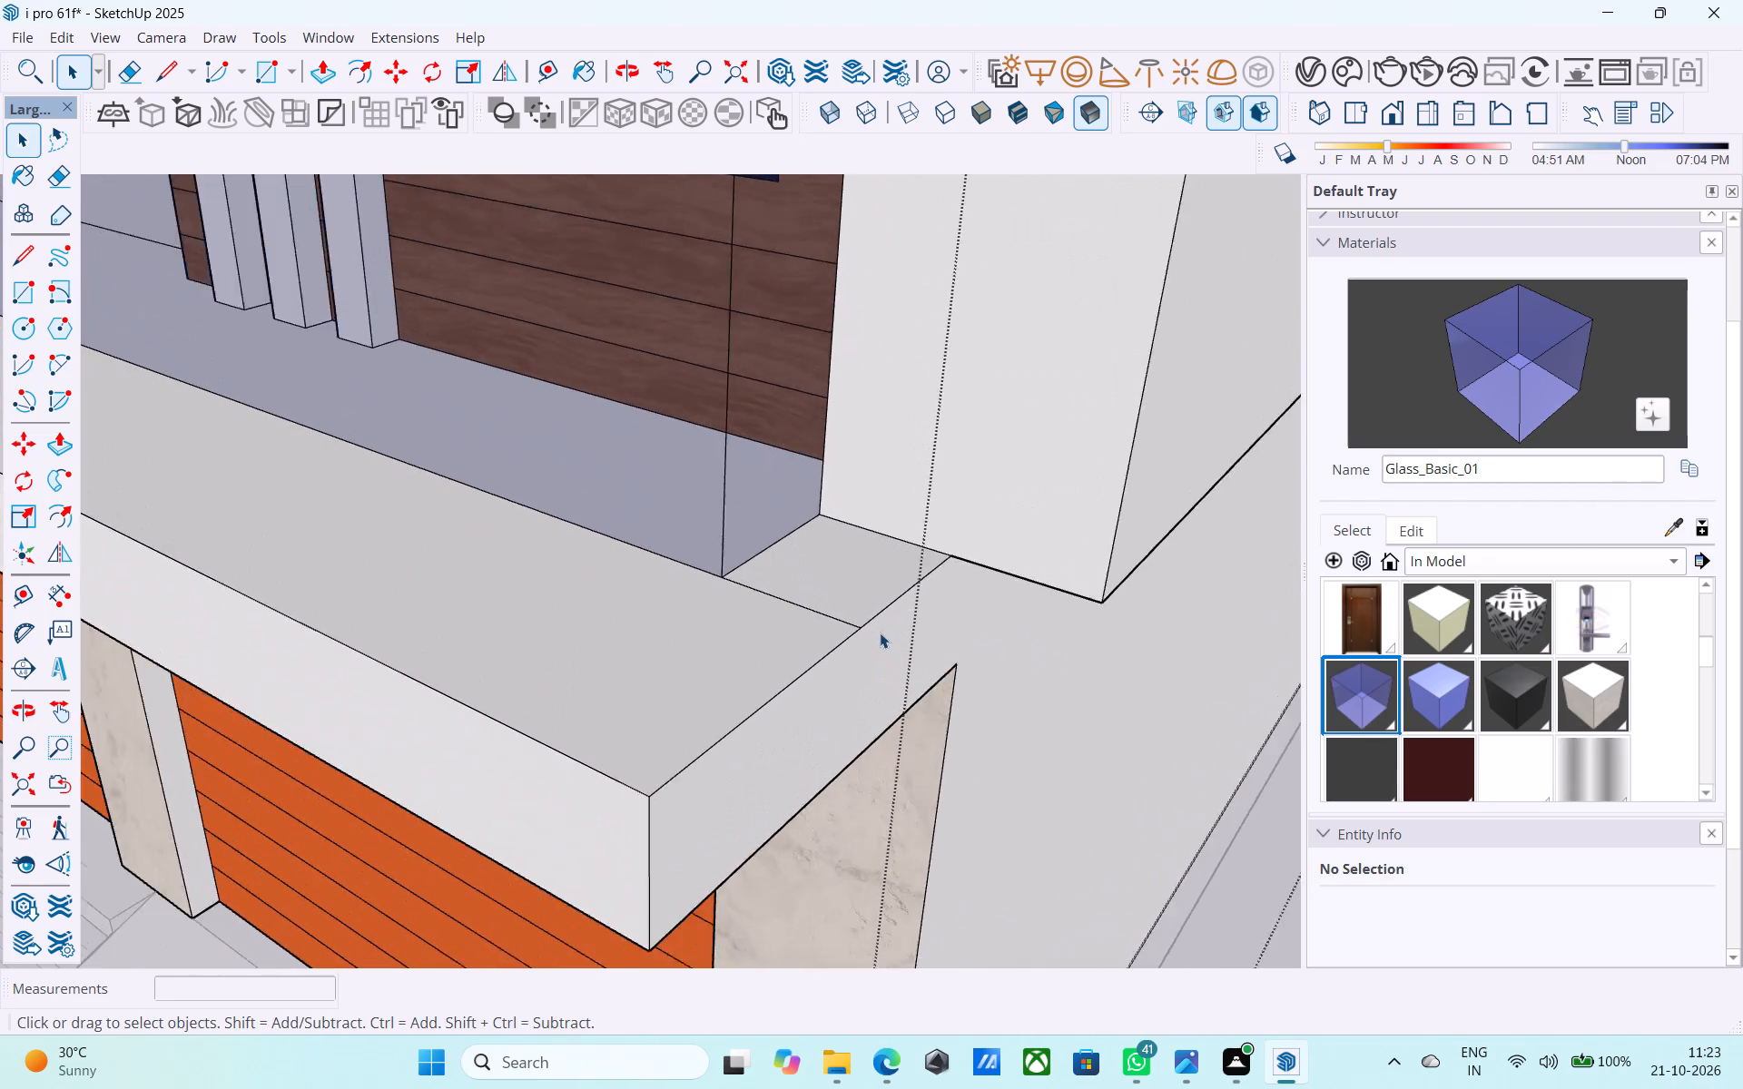
scroll(880, 633, "up", 3)
middle_click_drag(880, 646, 675, 443, "shift")
scroll(671, 406, "down", 10)
middle_click_drag(734, 537, 786, 286, "shift")
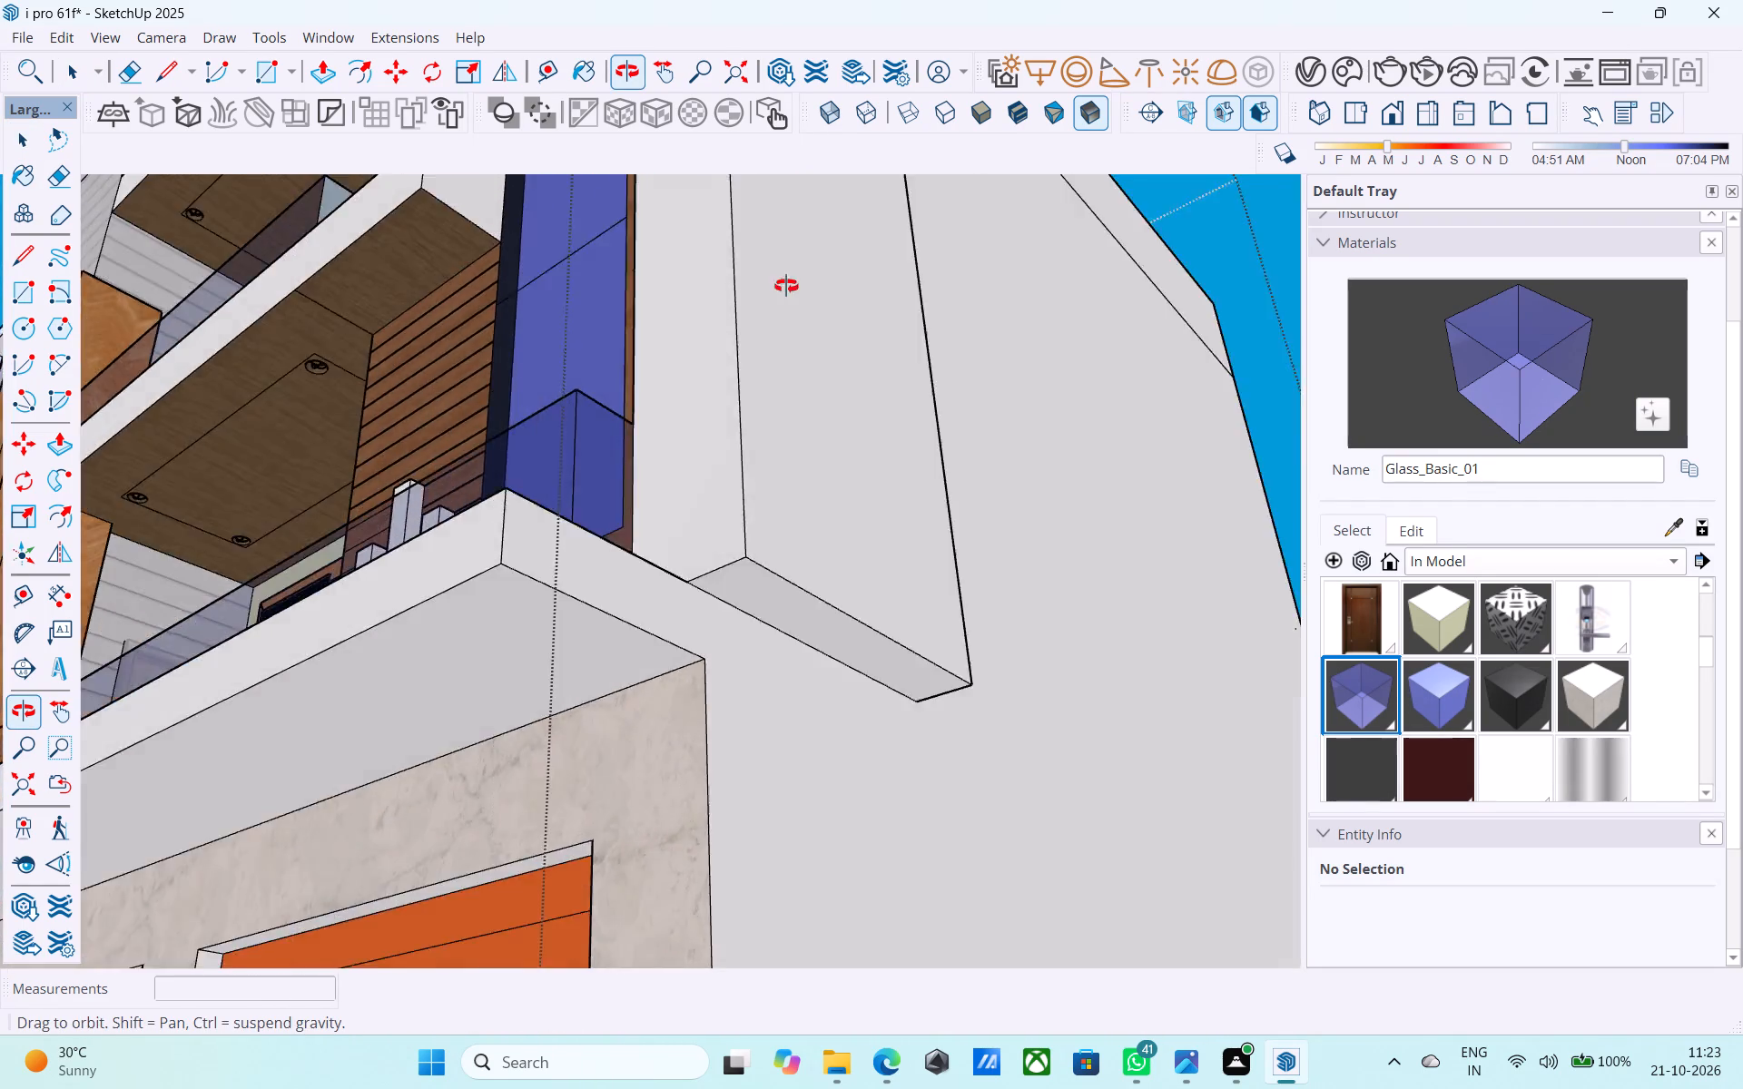
Erase the stray horizontal edges crossing the rear return face of the projecting side wall strip, including those at the parapet.
middle_click_drag(786, 286, 511, 494, "shift")
scroll(896, 515, "down", 3)
middle_click_drag(992, 542, 453, 498)
middle_click_drag(1101, 525, 568, 742)
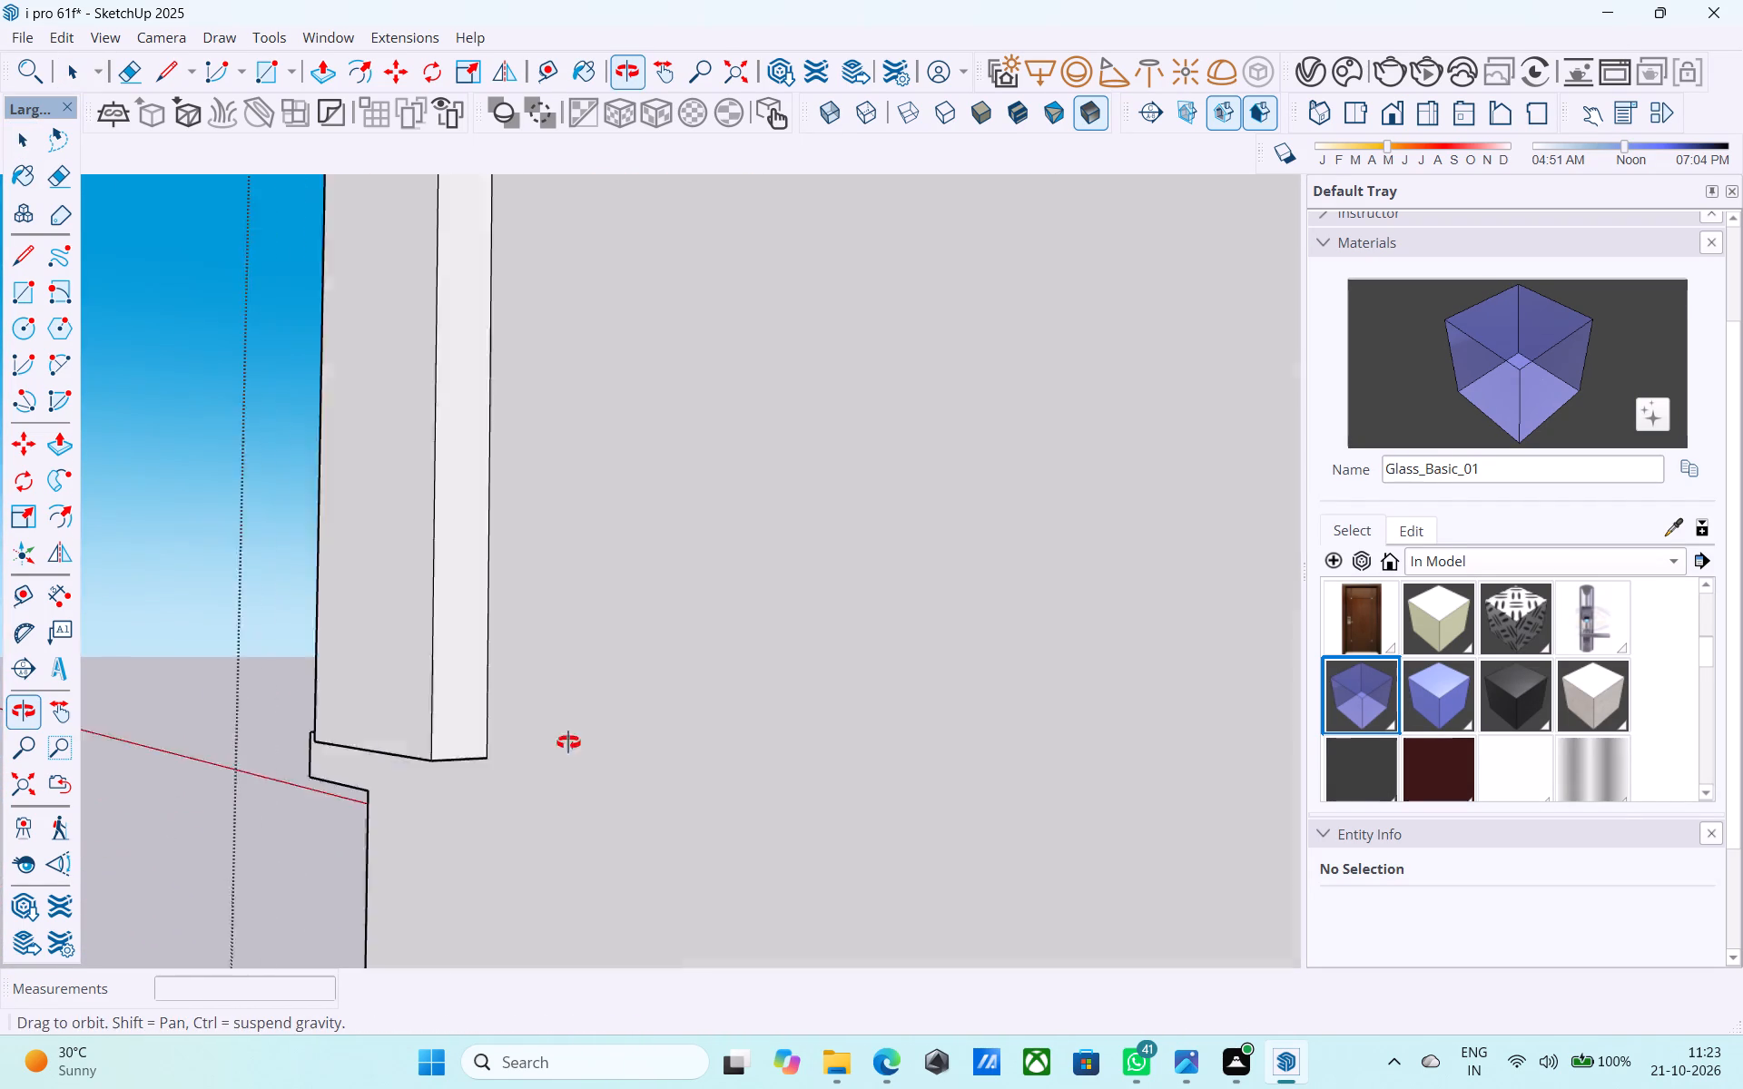
middle_click_drag(568, 742, 555, 752)
scroll(549, 716, "down", 5)
middle_click_drag(544, 538, 698, 953, "shift")
scroll(694, 941, "down", 1, "shift")
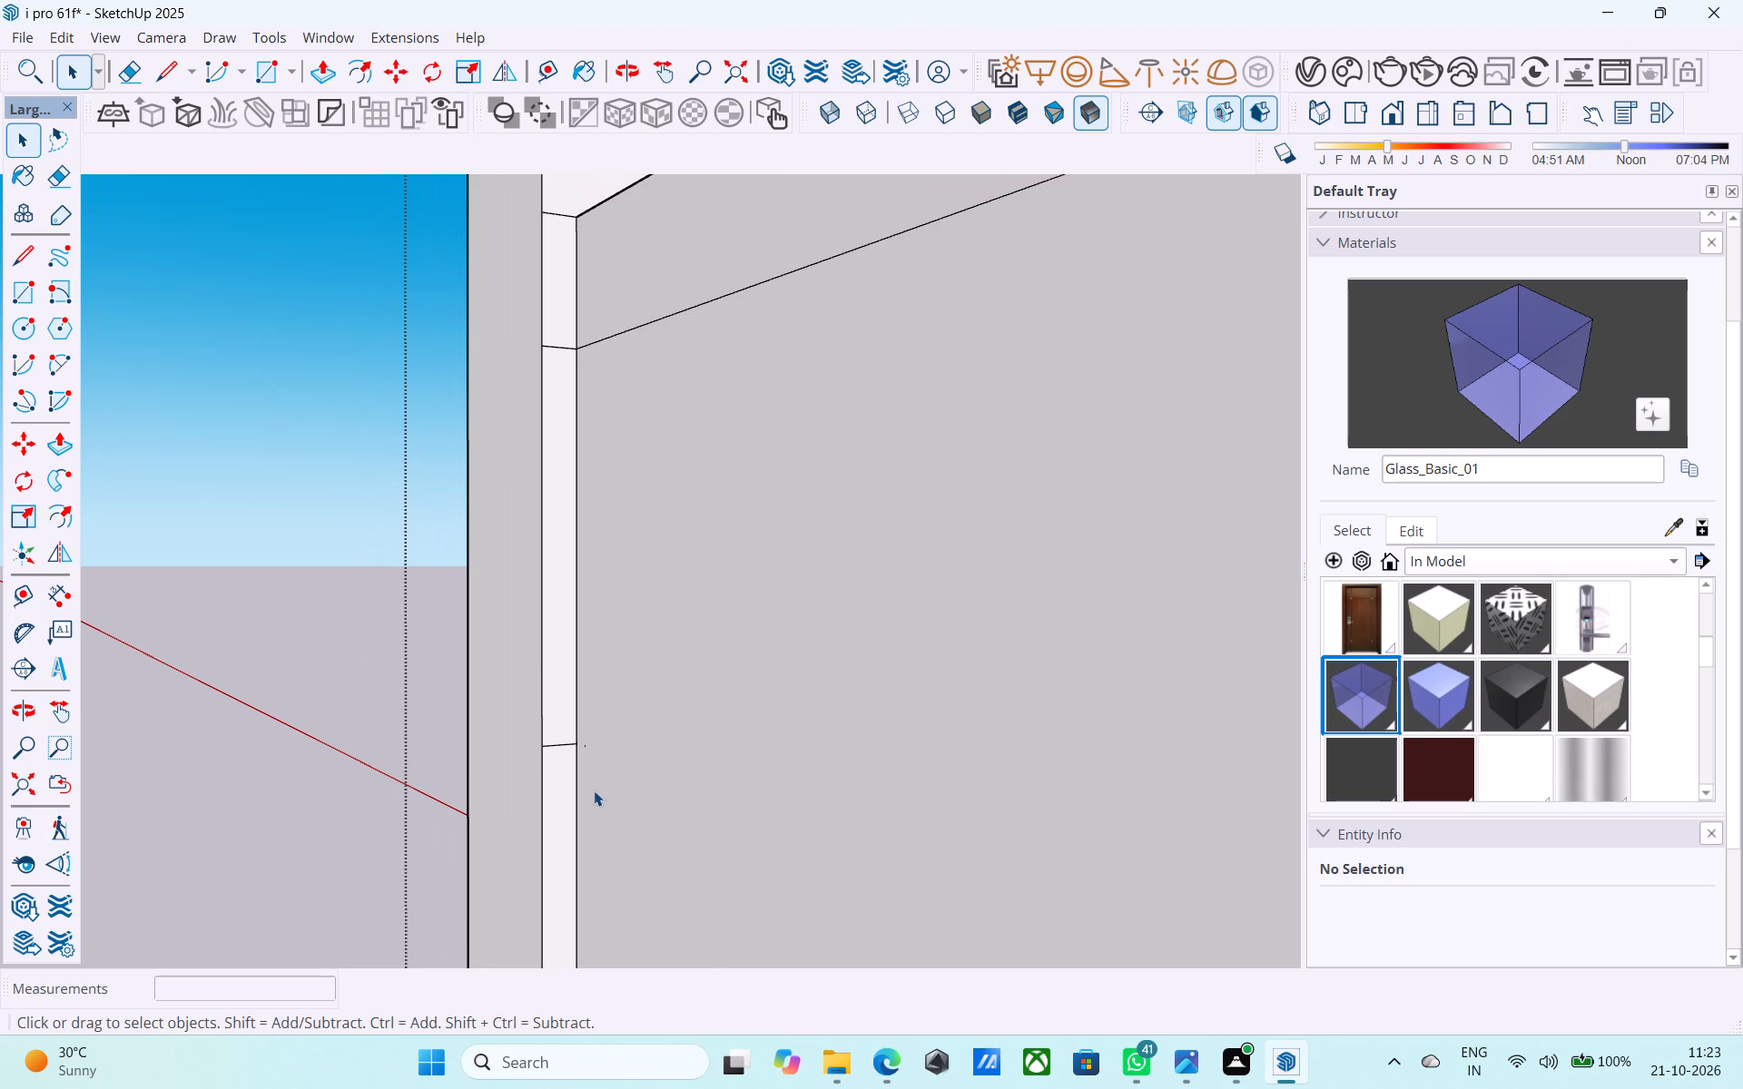
key("e")
scroll(585, 780, "up", 3)
left_click_drag(543, 723, 547, 759)
scroll(564, 672, "down", 2)
middle_click_drag(564, 672, 566, 976, "shift")
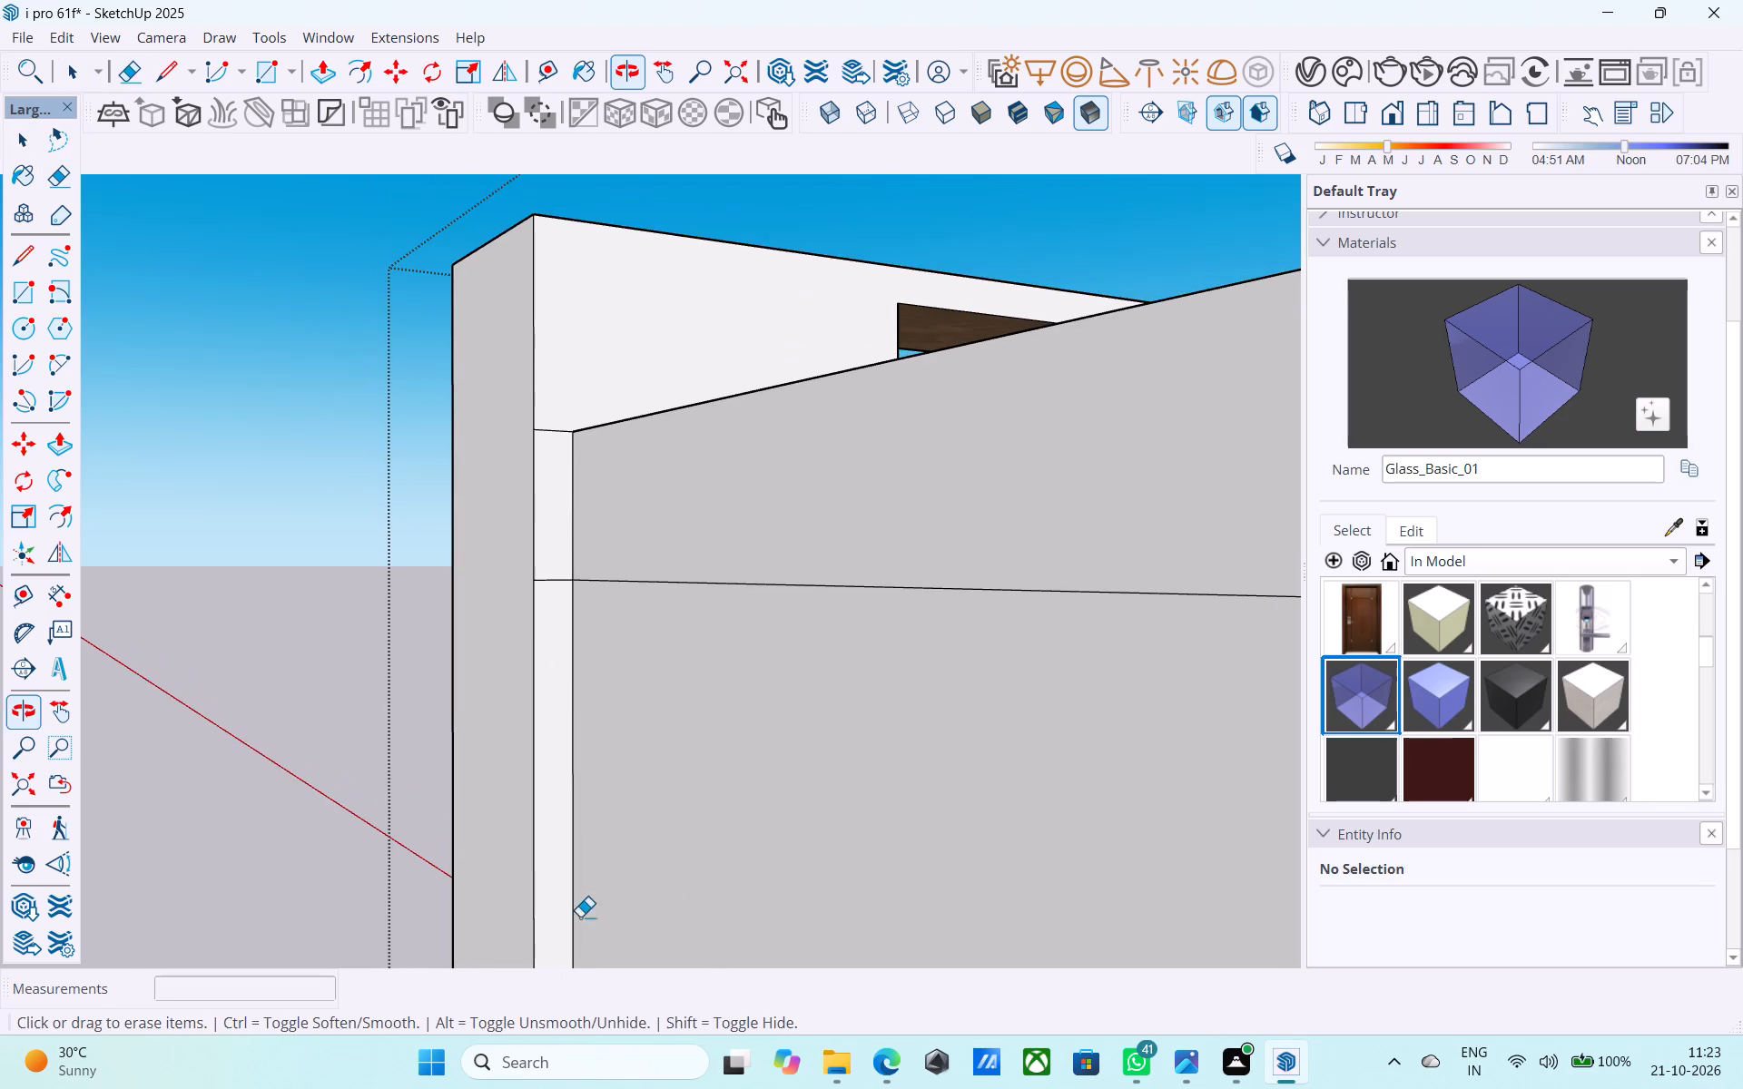
left_click(561, 585)
left_click_drag(561, 584, 547, 574)
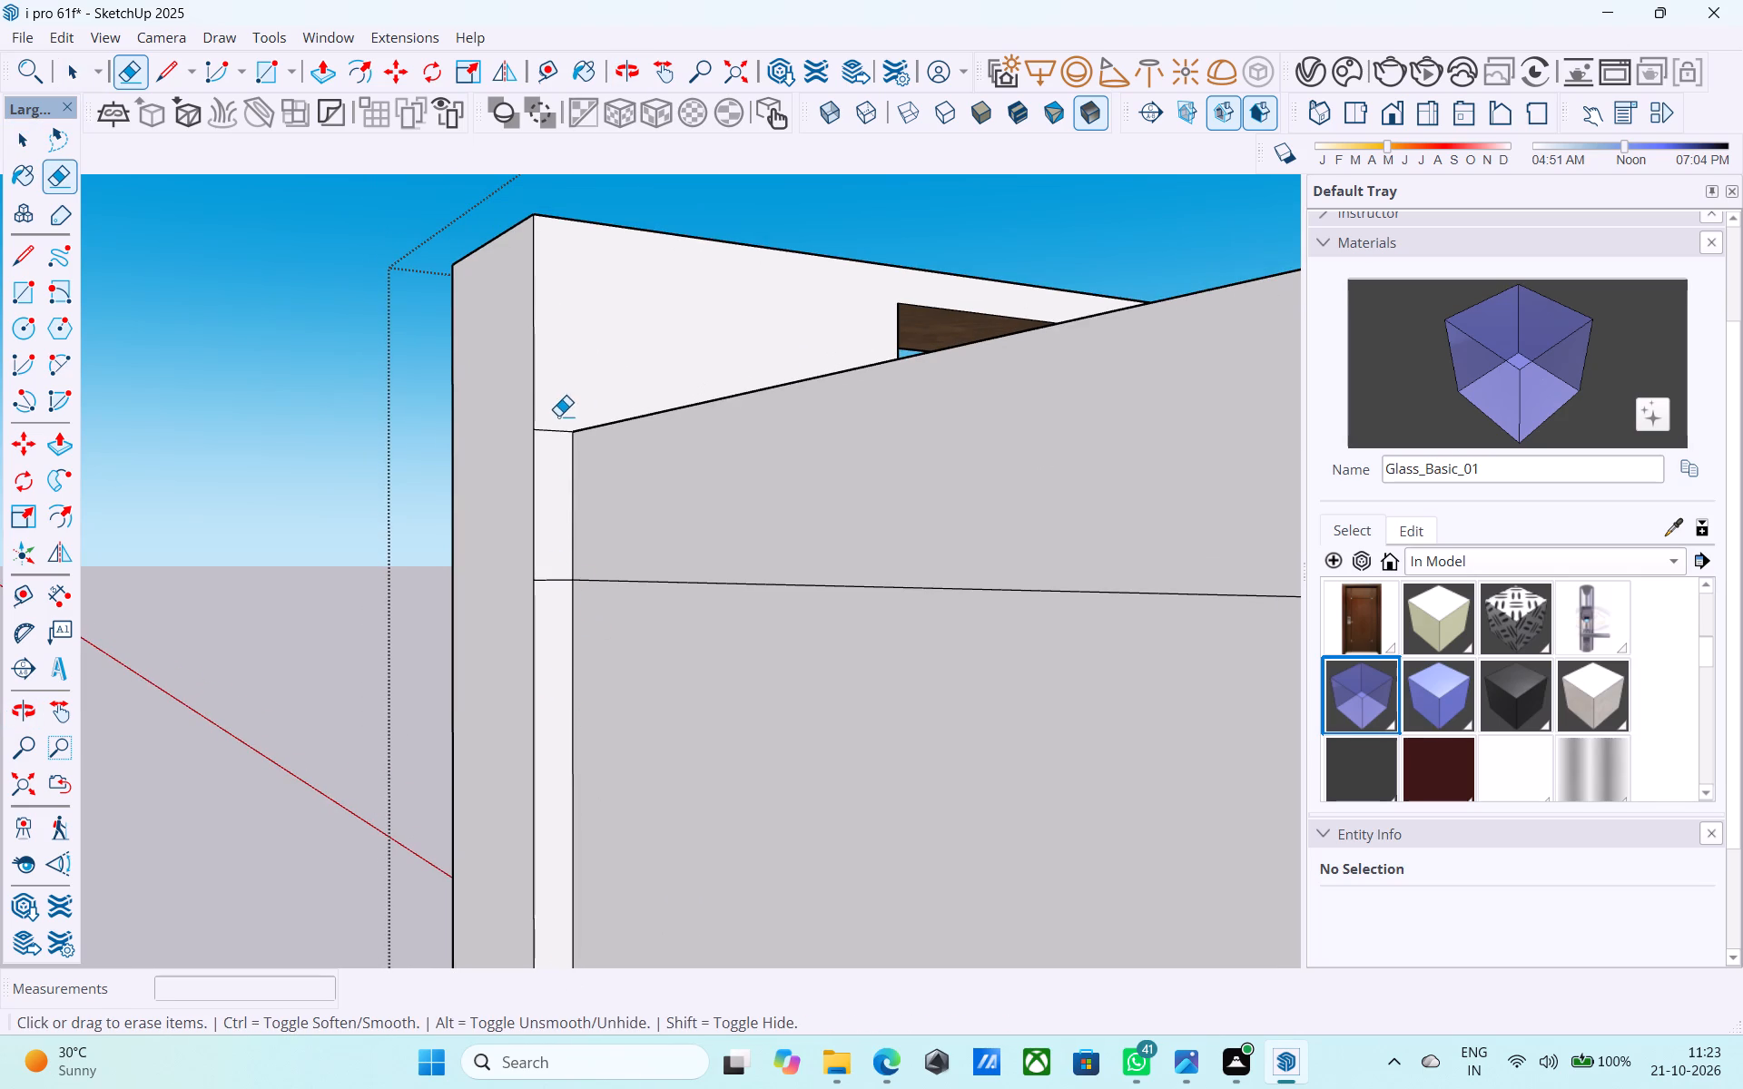
left_click_drag(552, 421, 550, 446)
left_click_drag(558, 566, 556, 612)
Examine the projecting strip from the side and the whole house from the front.
scroll(556, 623, "down", 2)
middle_click_drag(561, 623, 1009, 654)
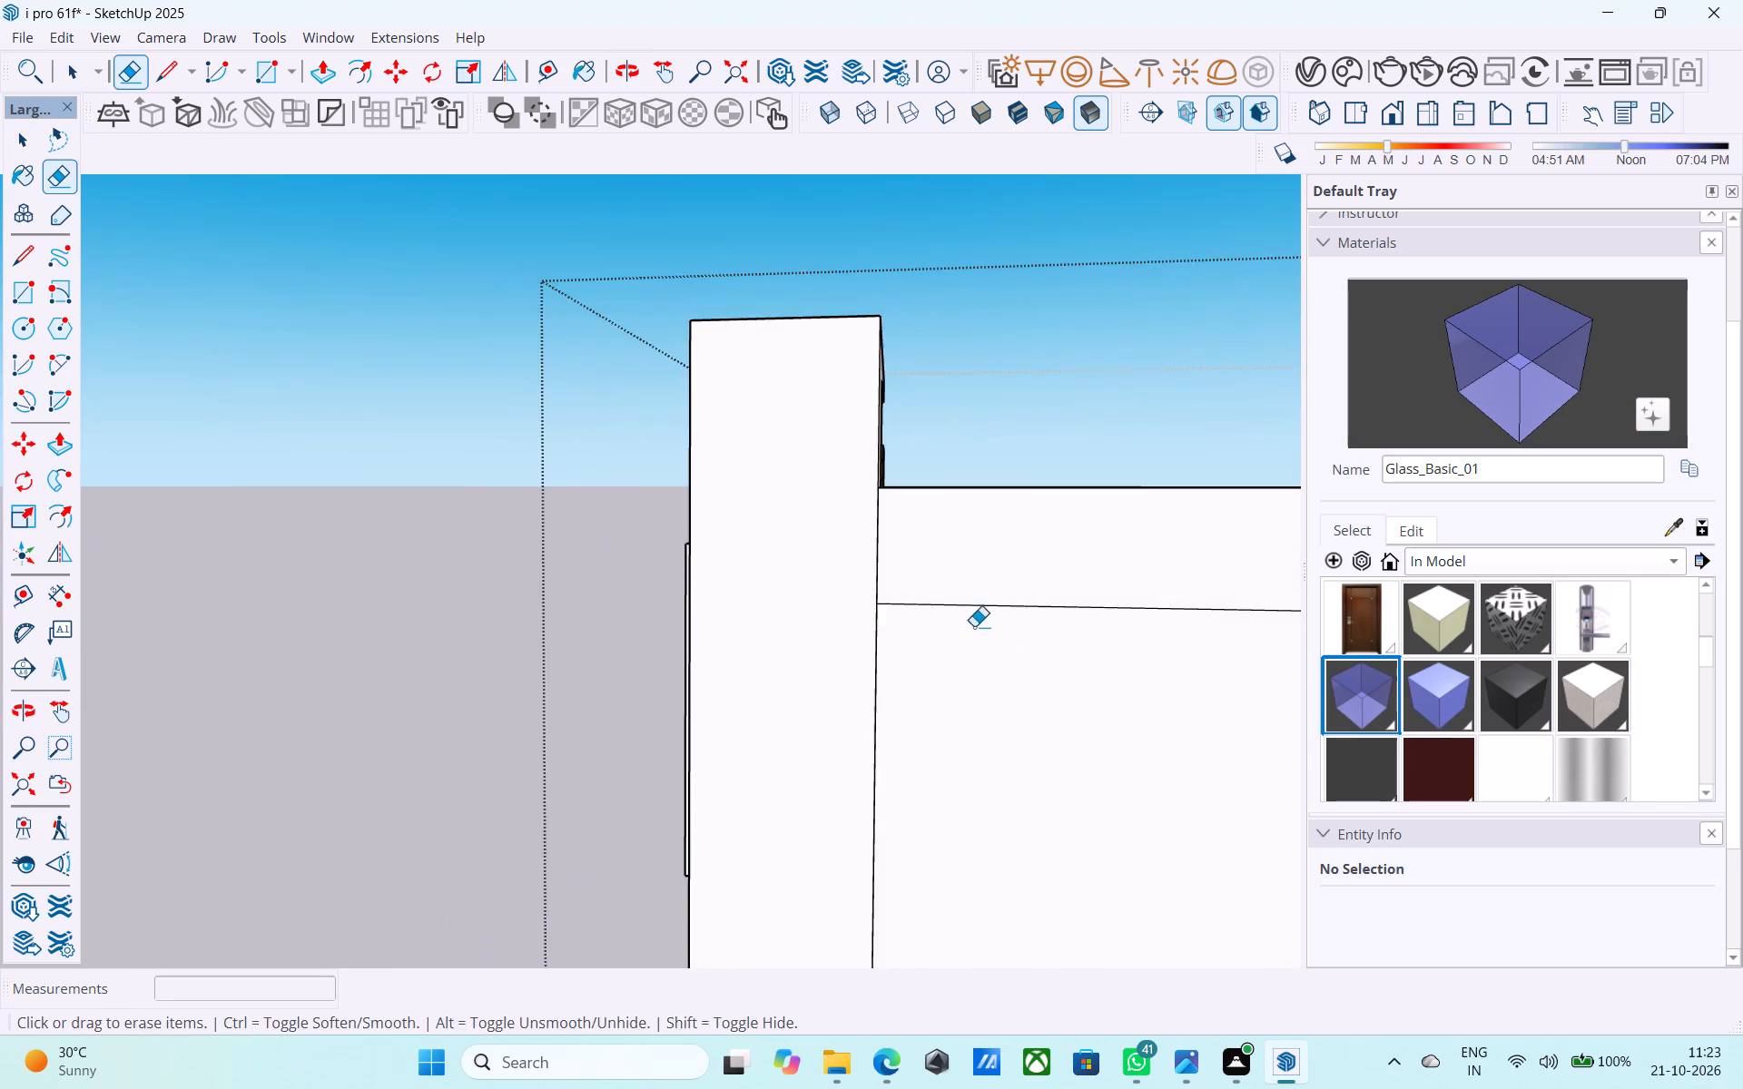
scroll(968, 626, "down", 6)
middle_click_drag(930, 646, 1214, 642)
middle_click_drag(1120, 655, 1237, 634)
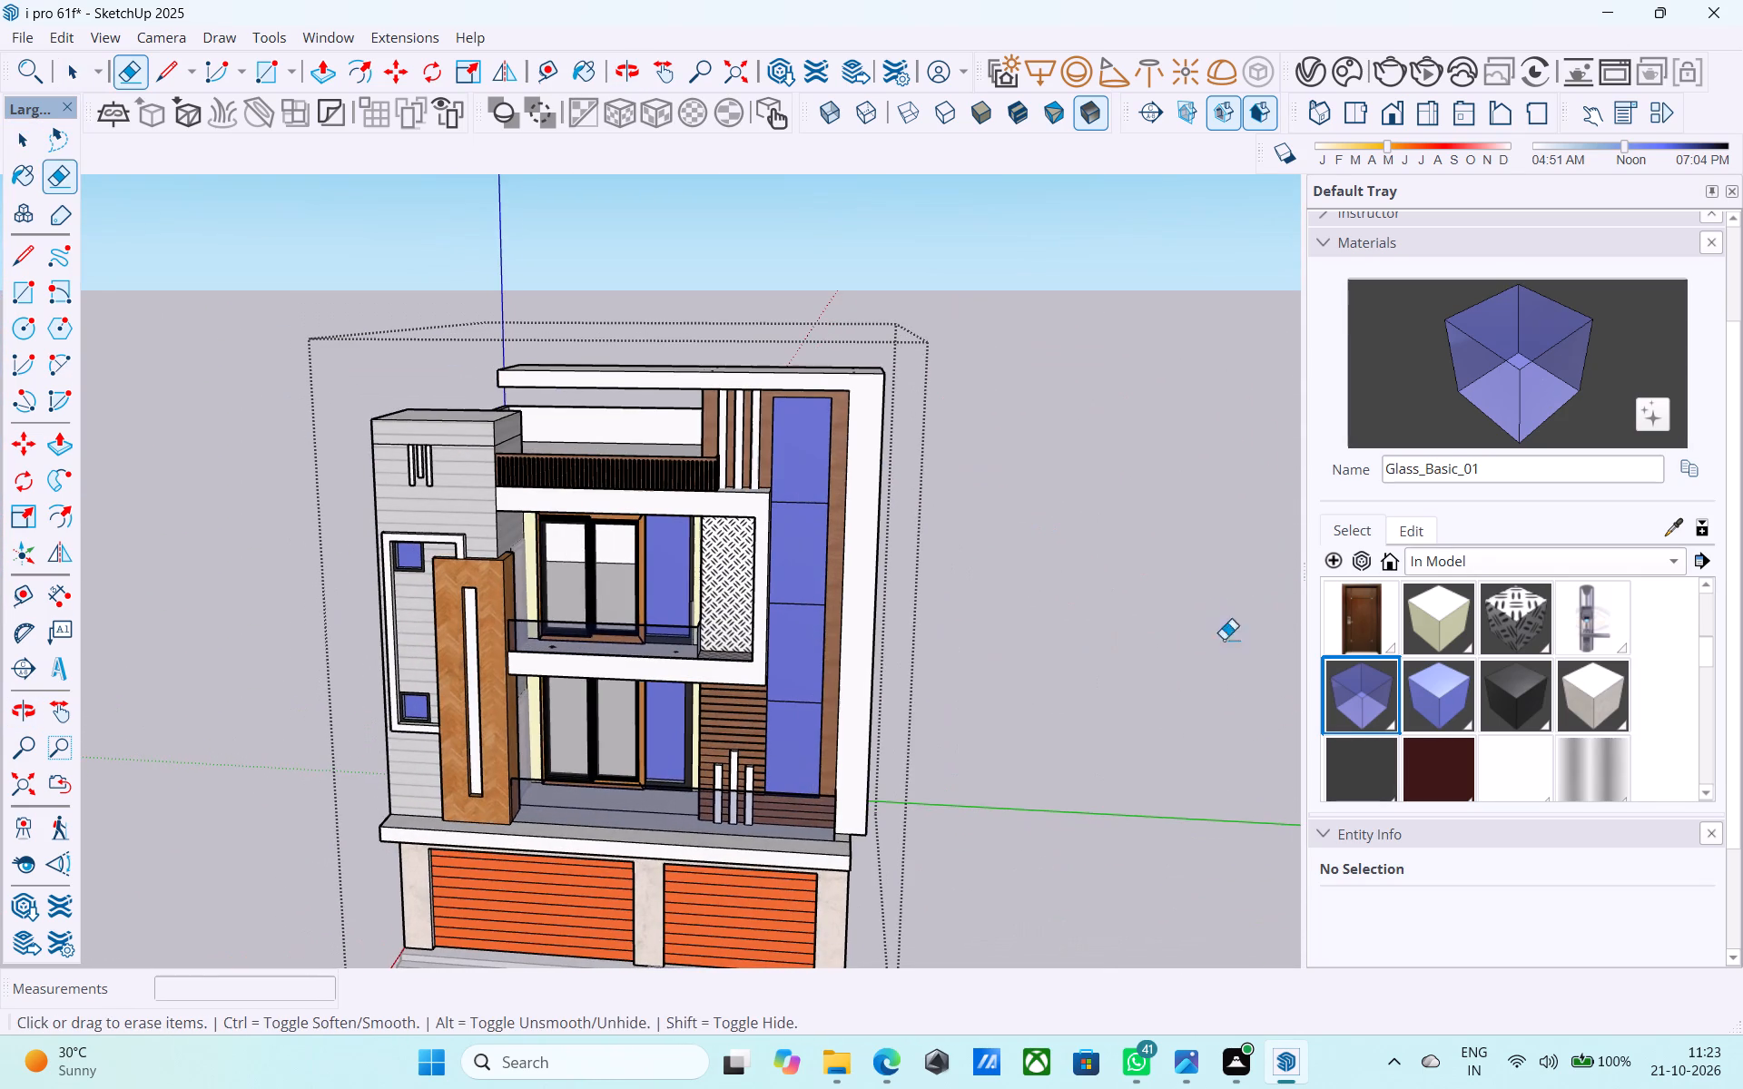
middle_click_drag(1114, 630, 1155, 556)
scroll(1148, 598, "up", 2, "shift")
scroll(1155, 556, "down", 5)
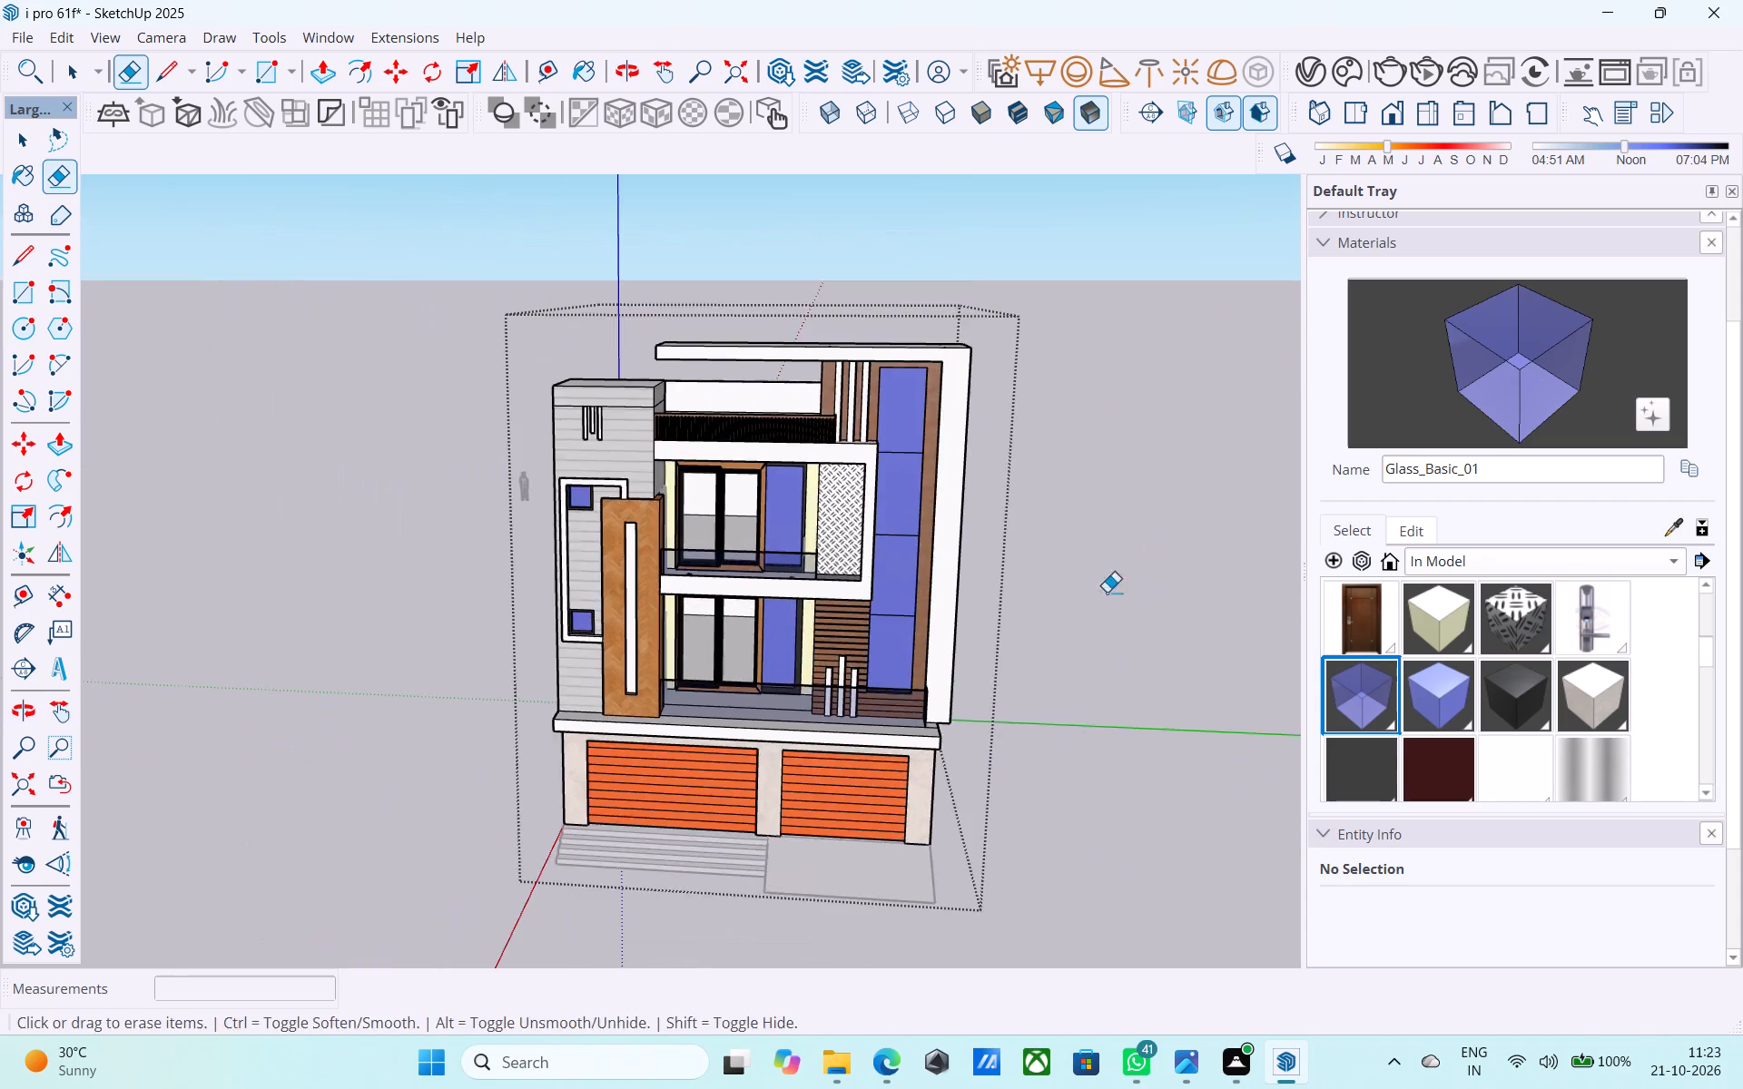
middle_click_drag(890, 696, 973, 604)
Save the model, close the house group for editing and save again.
key("ctrl+s")
key("space")
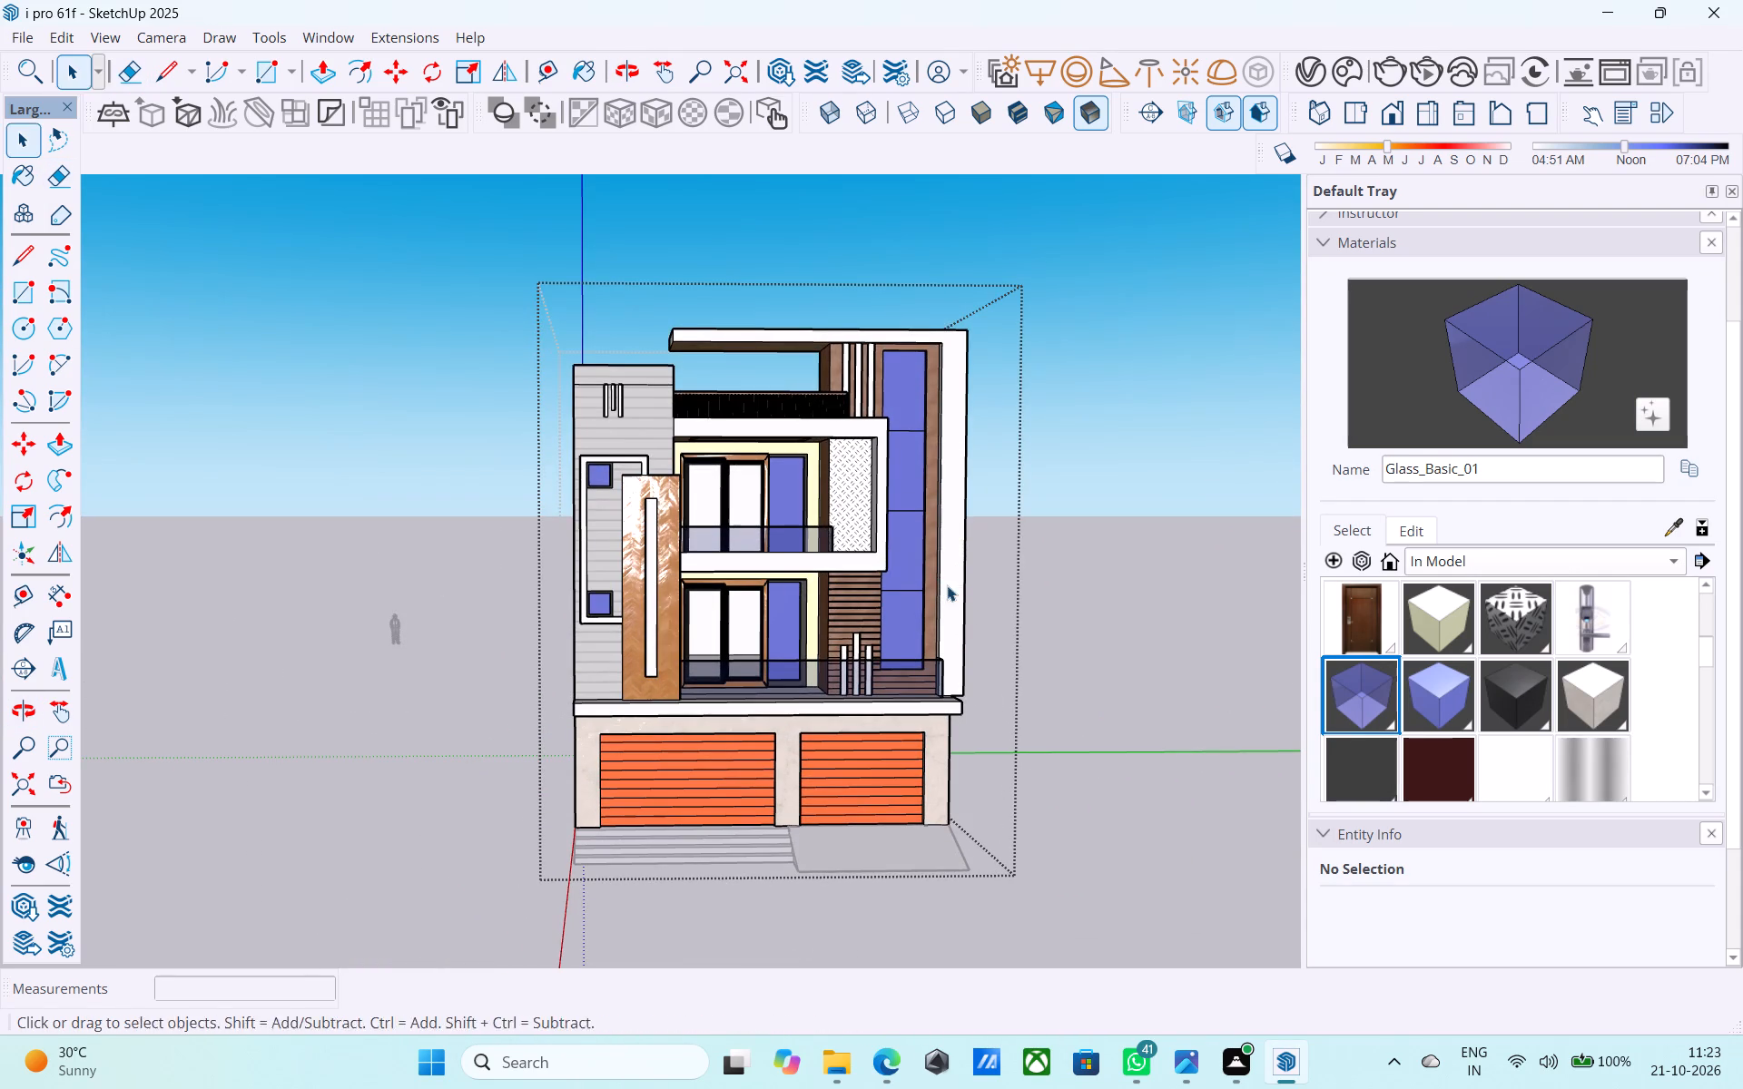
scroll(947, 585, "up", 1)
middle_click_drag(947, 584, 931, 585)
left_click(1098, 584)
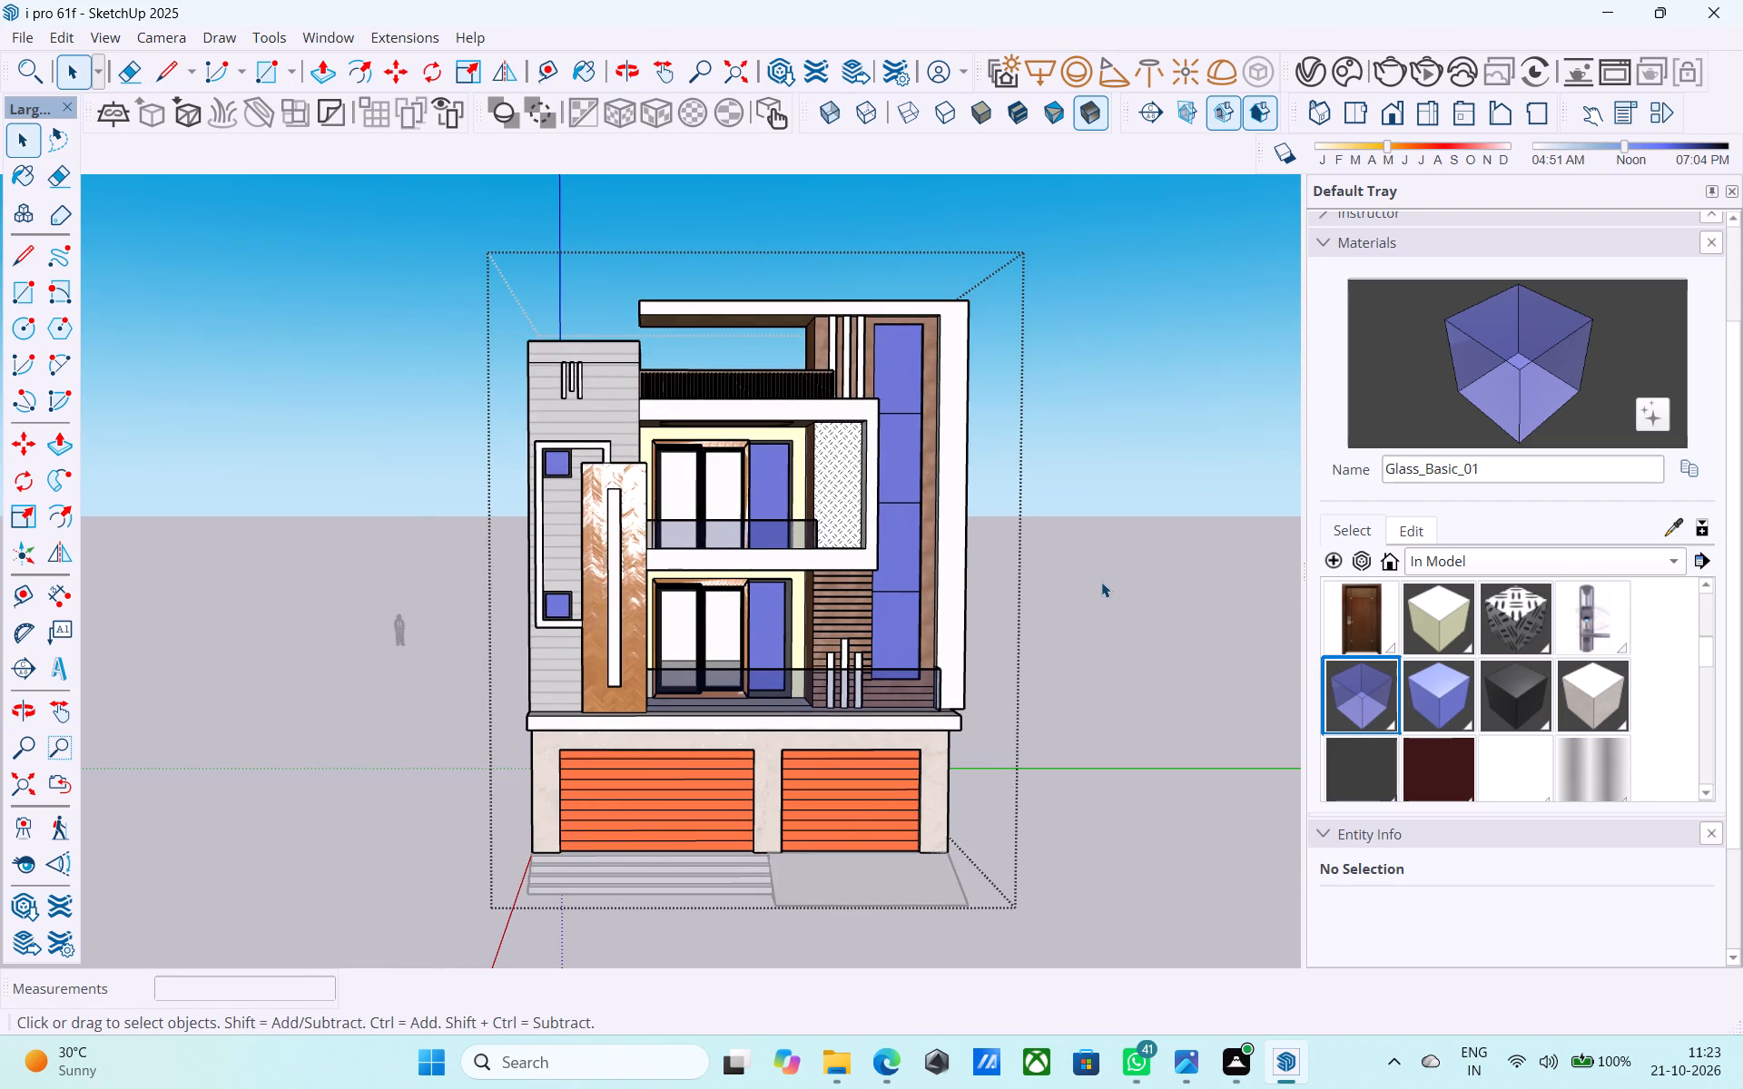
key("ctrl+s")
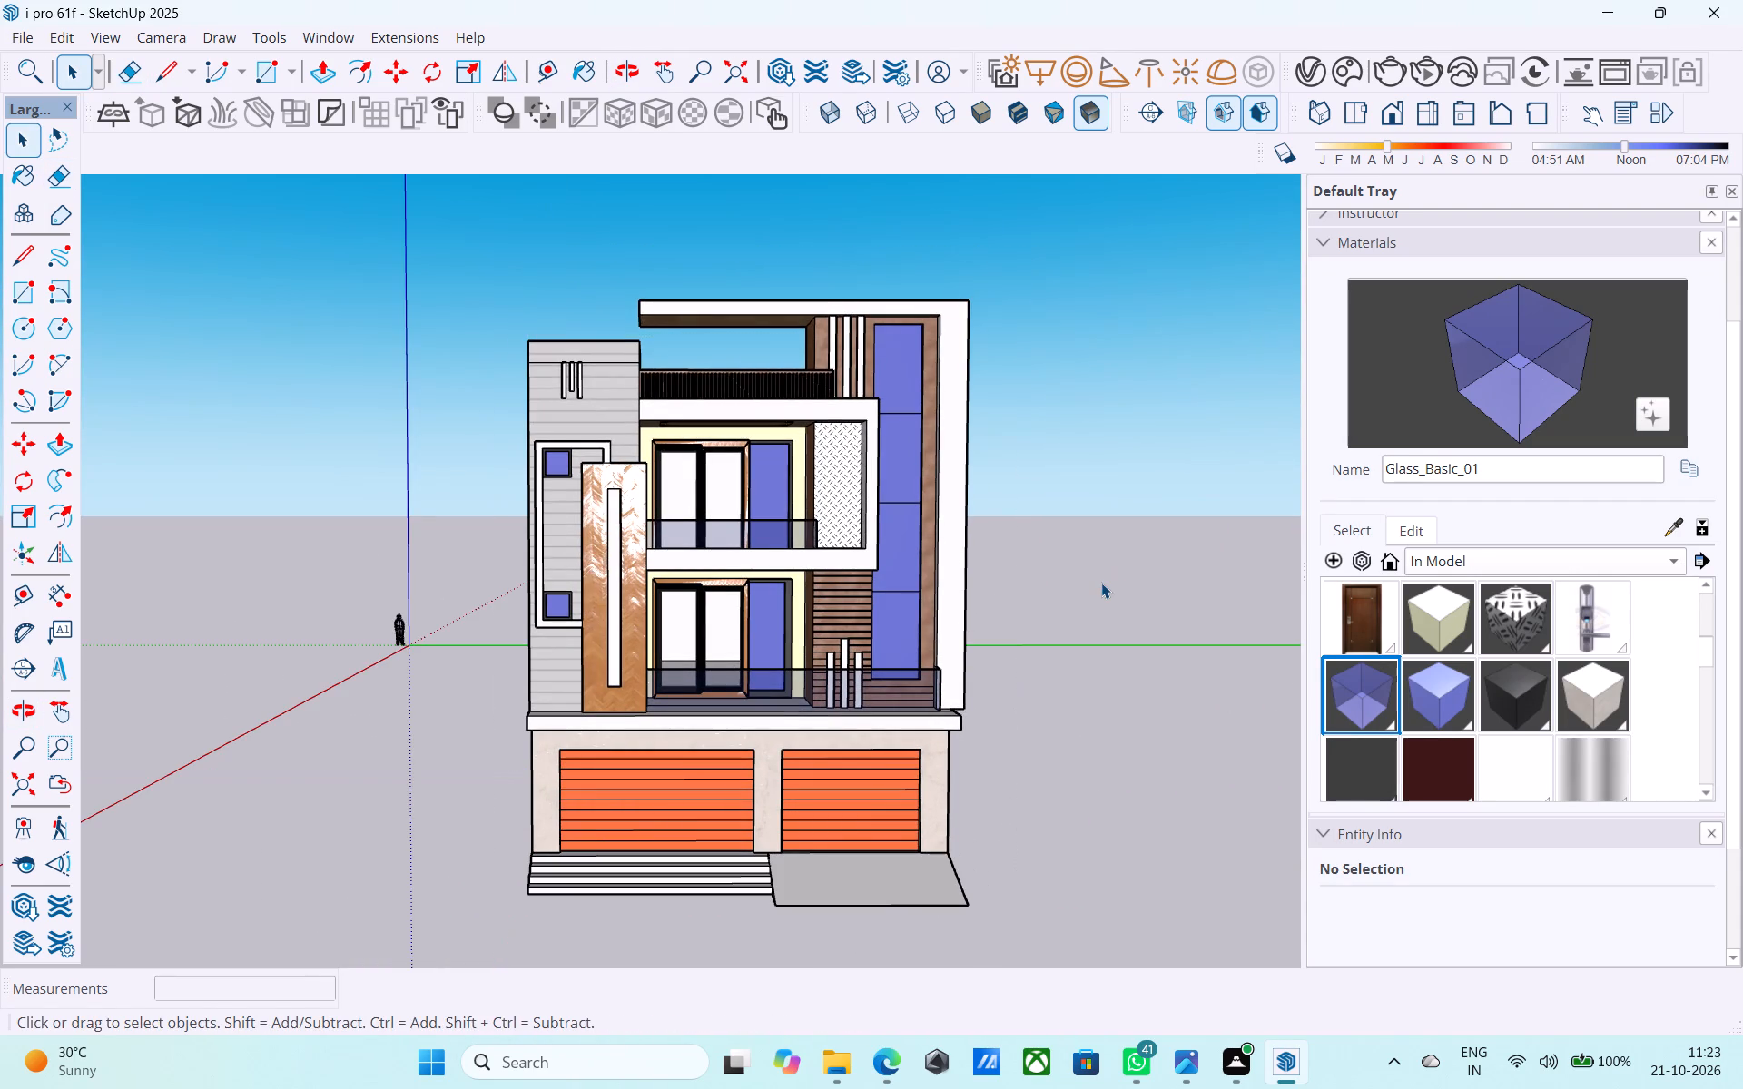
Open the house group for editing.
middle_click_drag(1092, 576, 1076, 544)
scroll(1076, 544, "up", 1)
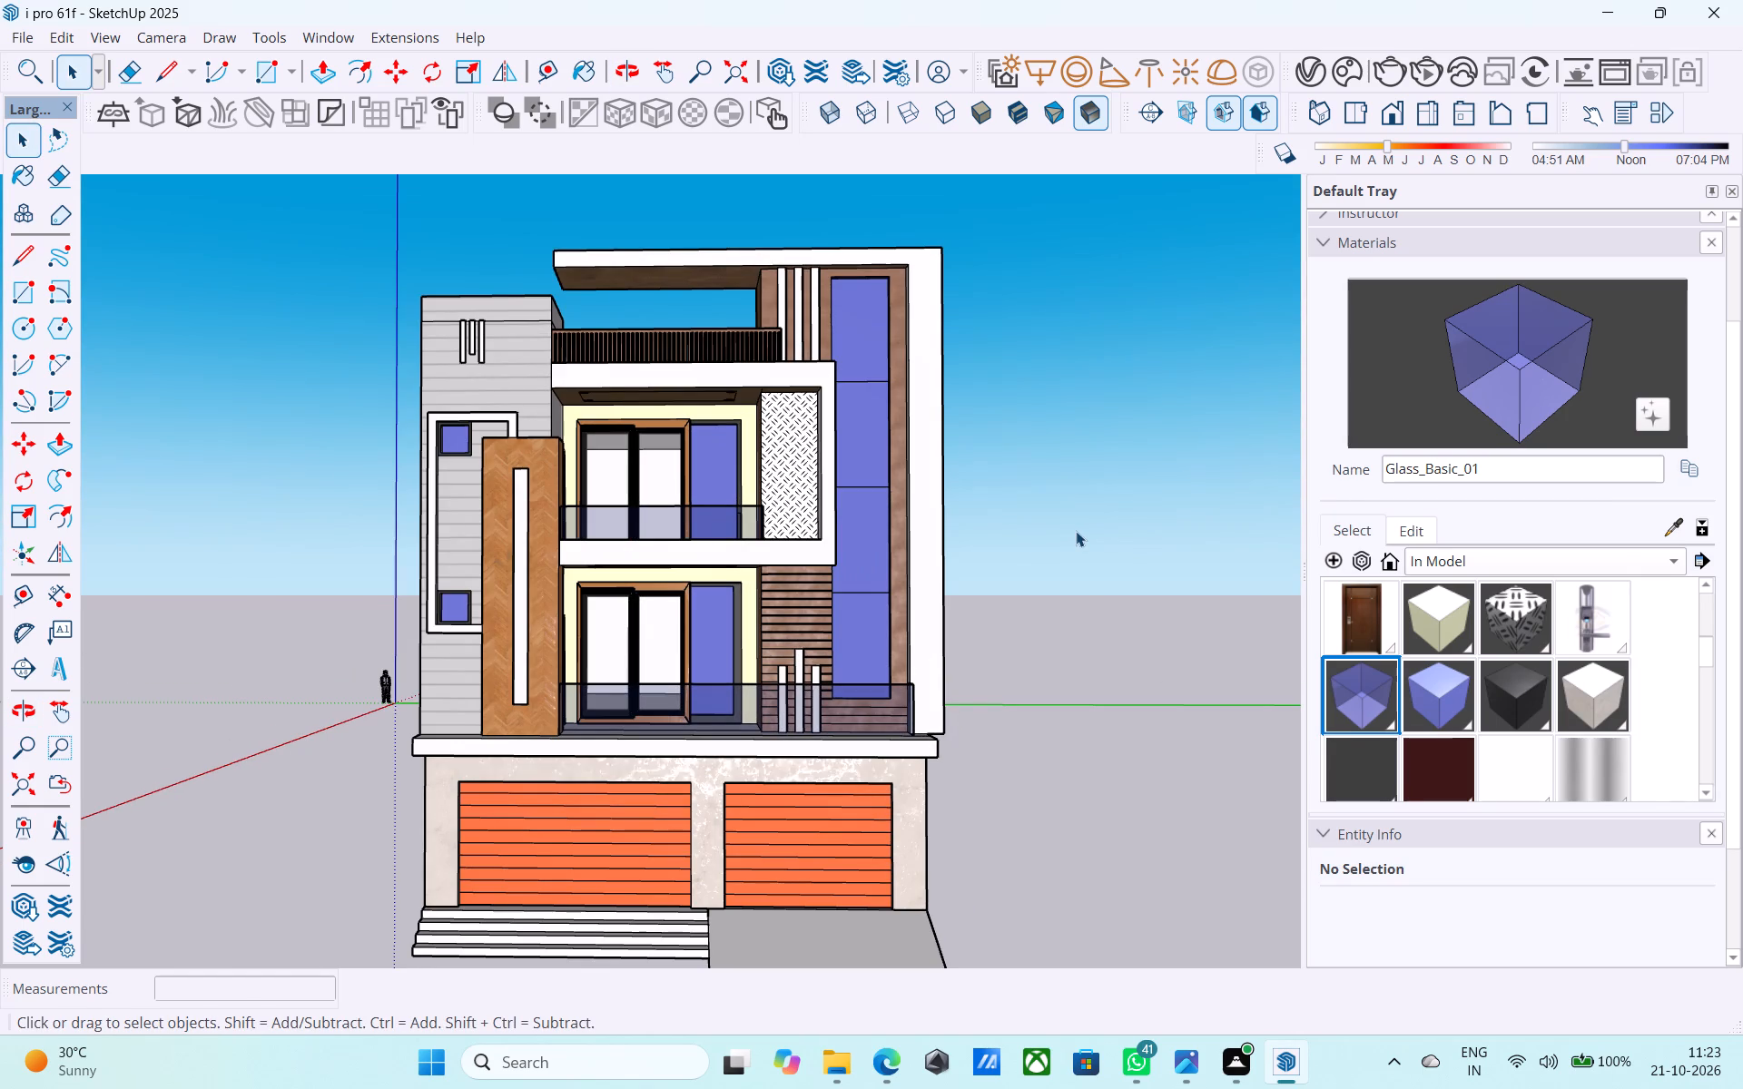
double_click(737, 562)
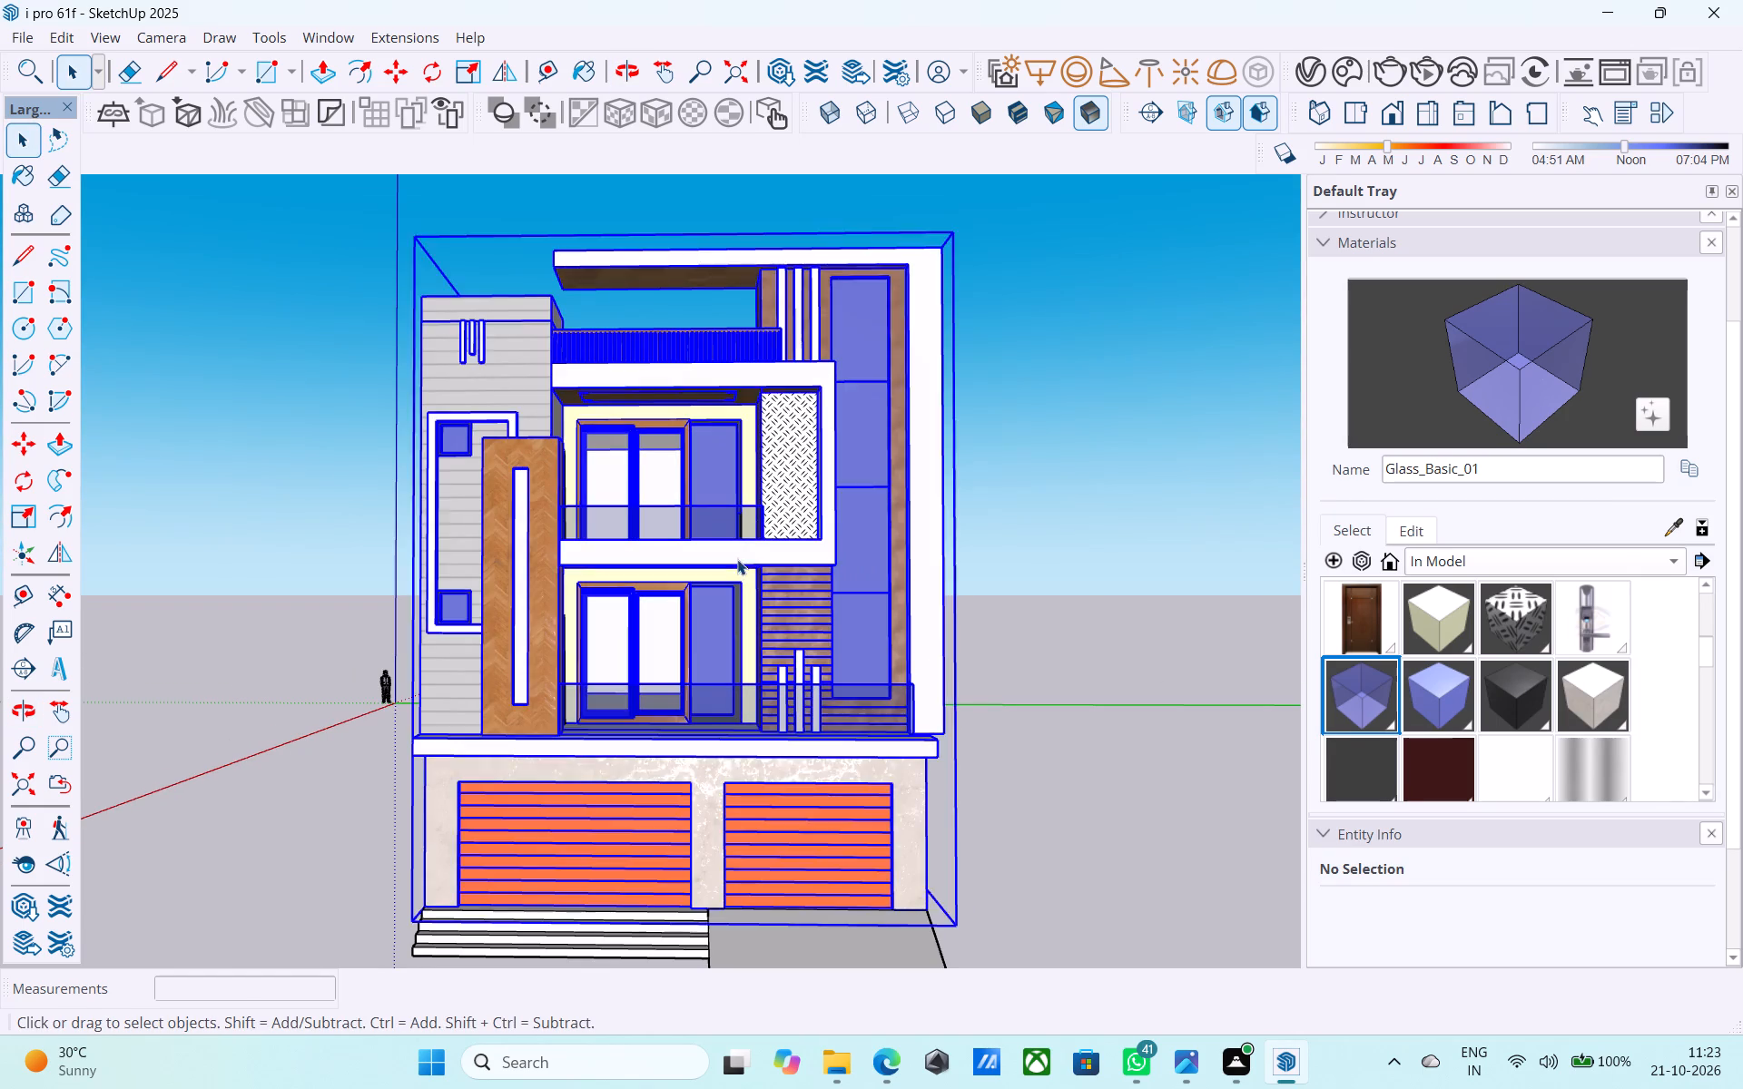
middle_click_drag(858, 568, 856, 738)
middle_click_drag(786, 710, 877, 663)
scroll(877, 663, "up", 2)
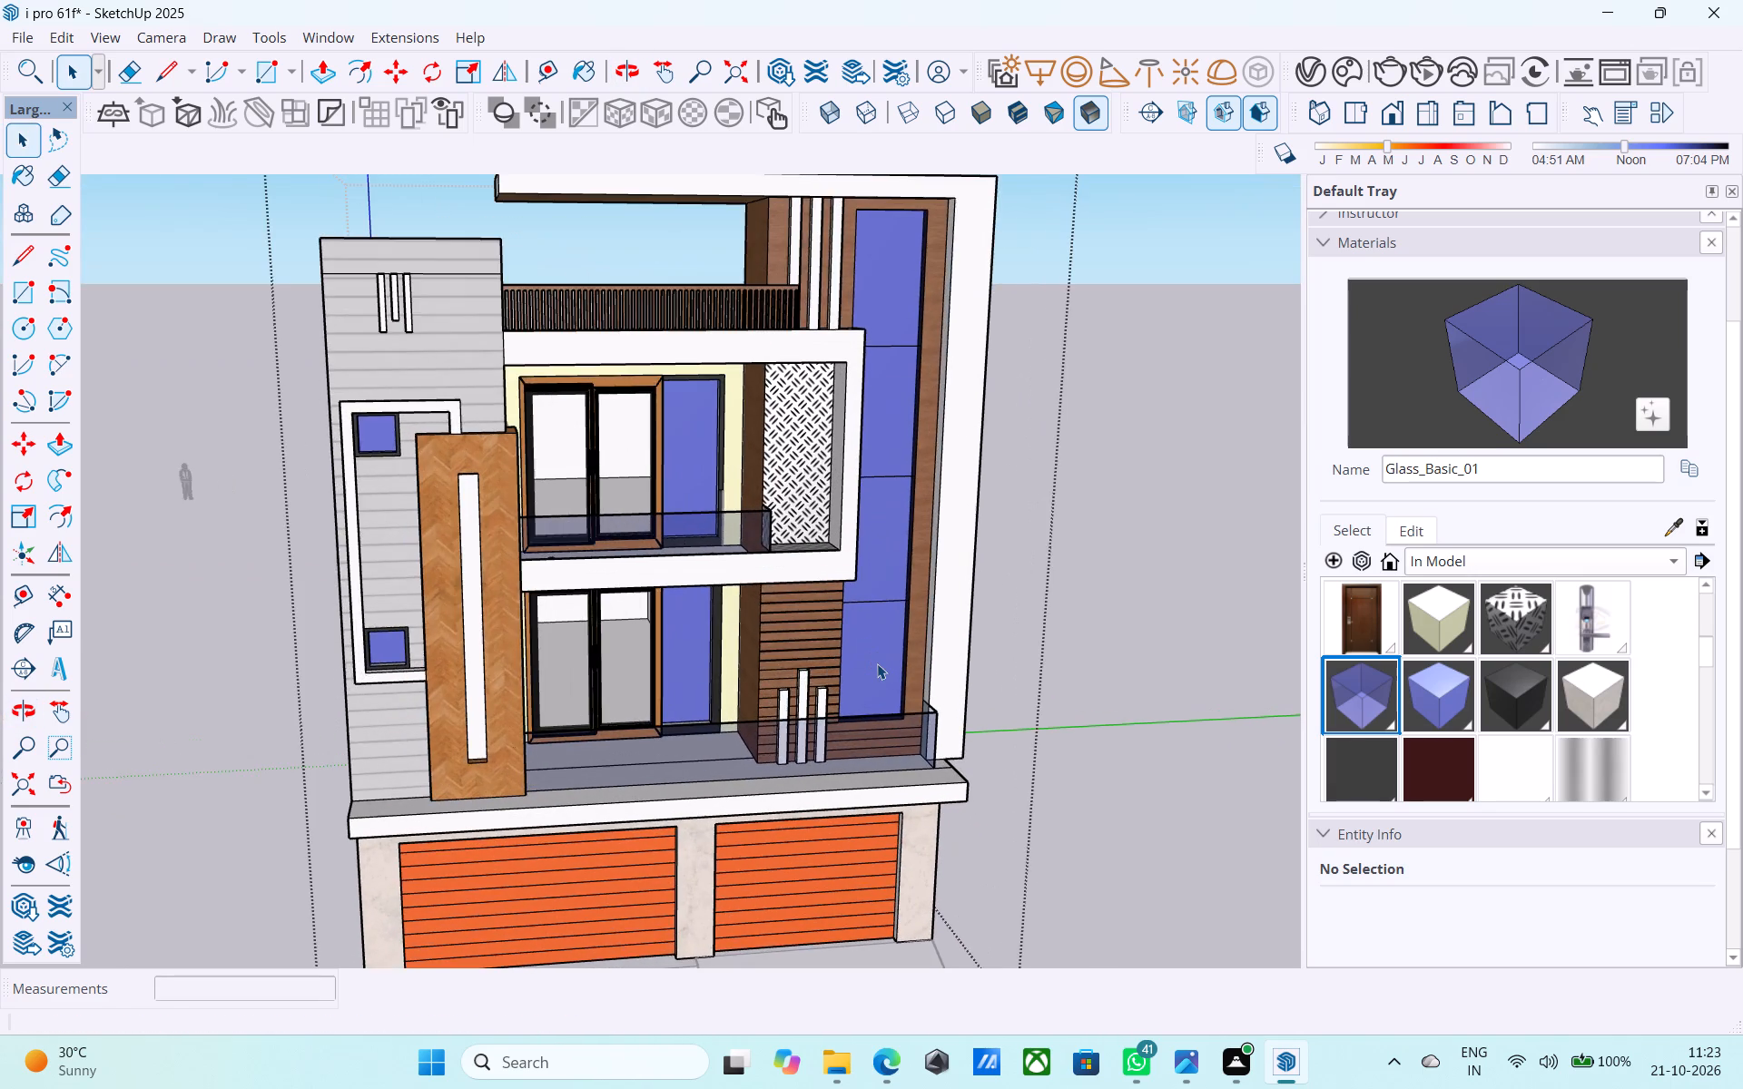
scroll(878, 663, "down", 4)
middle_click_drag(877, 651, 792, 707)
middle_click_drag(514, 671, 505, 644)
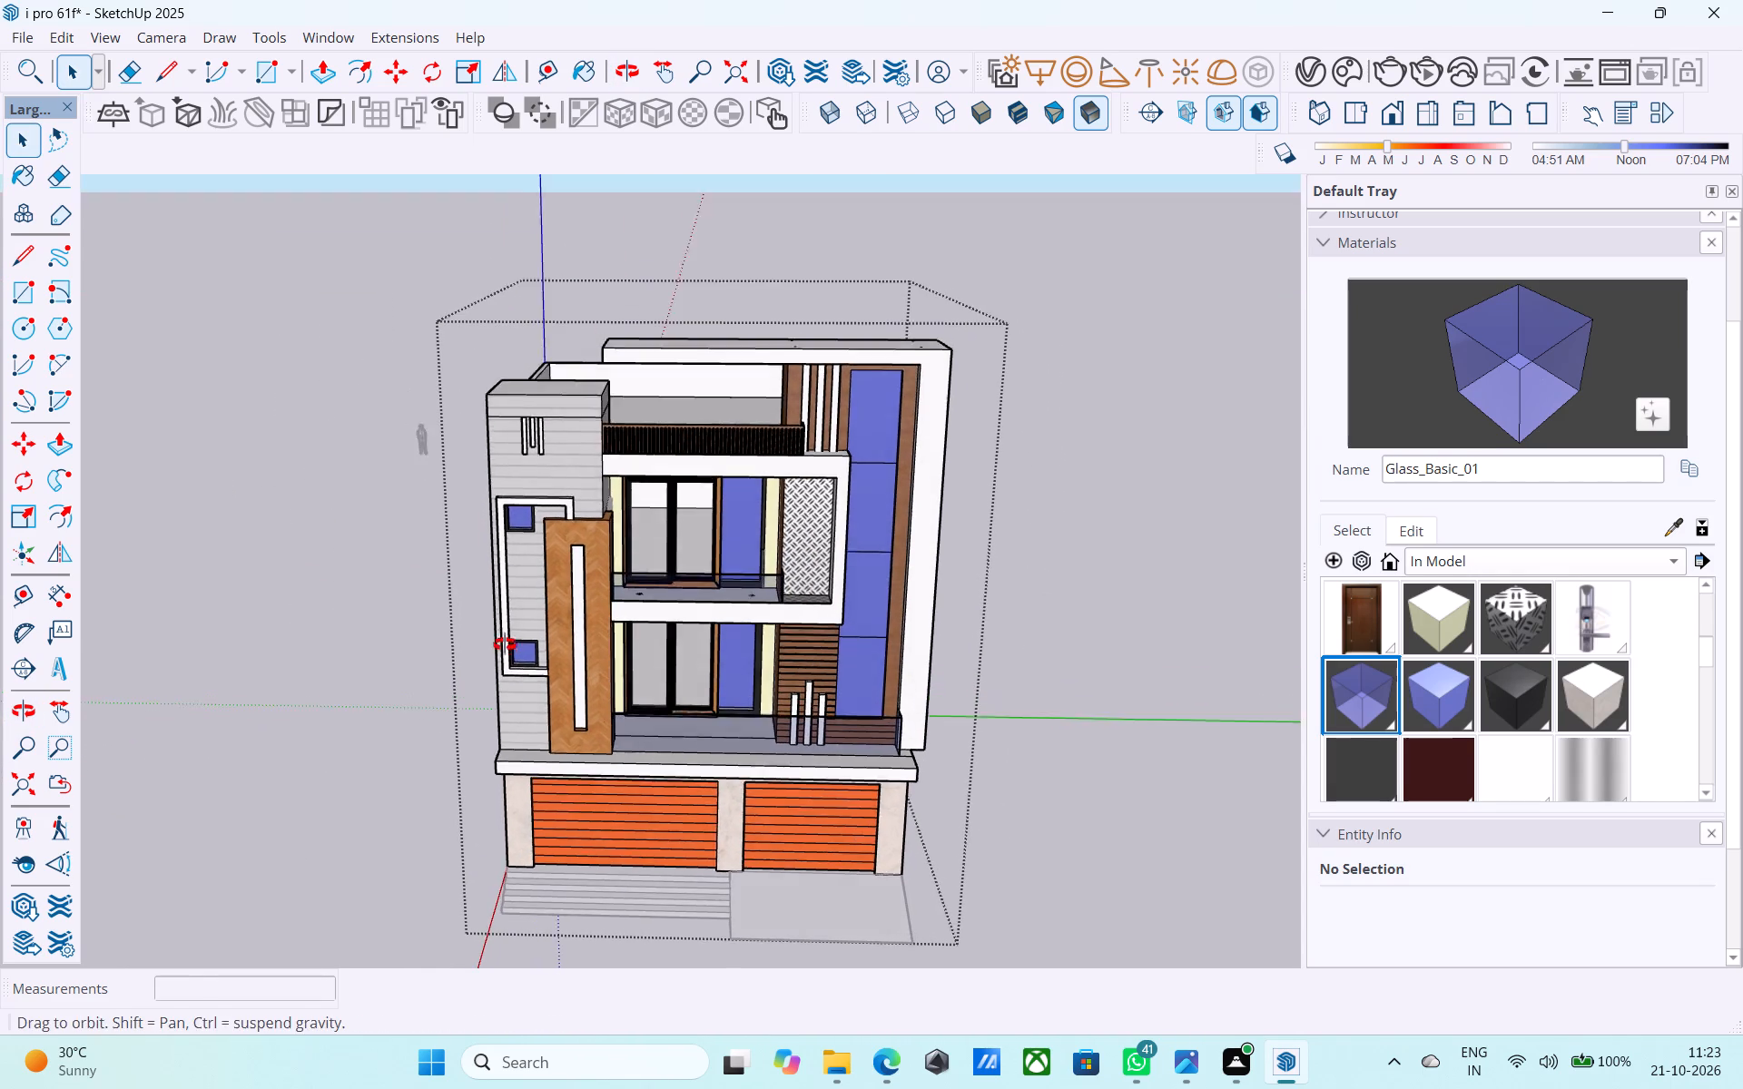
middle_click_drag(505, 644, 507, 628)
Copy the herringbone wood column's top front and side edges 17' 6" down to its base, dividing the distance into 30 equal spaces.
scroll(520, 598, "up", 6)
middle_click_drag(507, 595, 419, 592)
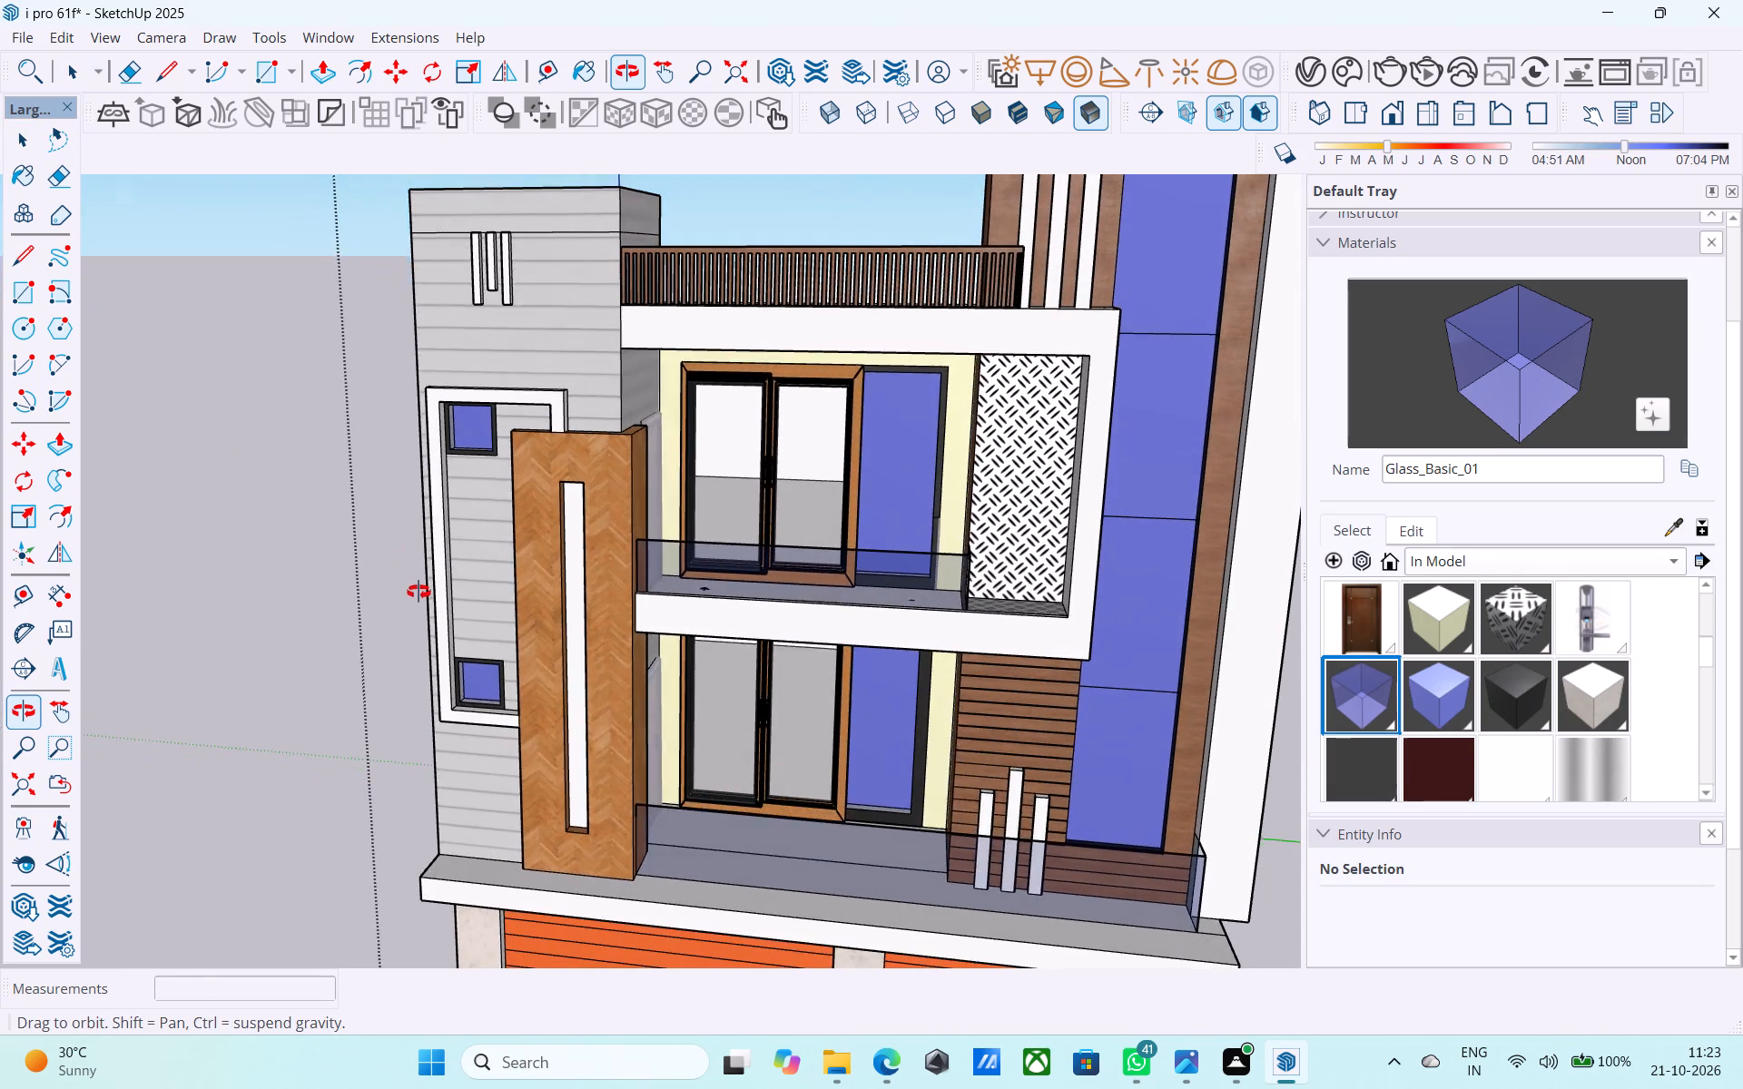
middle_click_drag(419, 592, 391, 594)
middle_click_drag(538, 492, 505, 507)
scroll(554, 474, "up", 4)
middle_click_drag(576, 455, 577, 589)
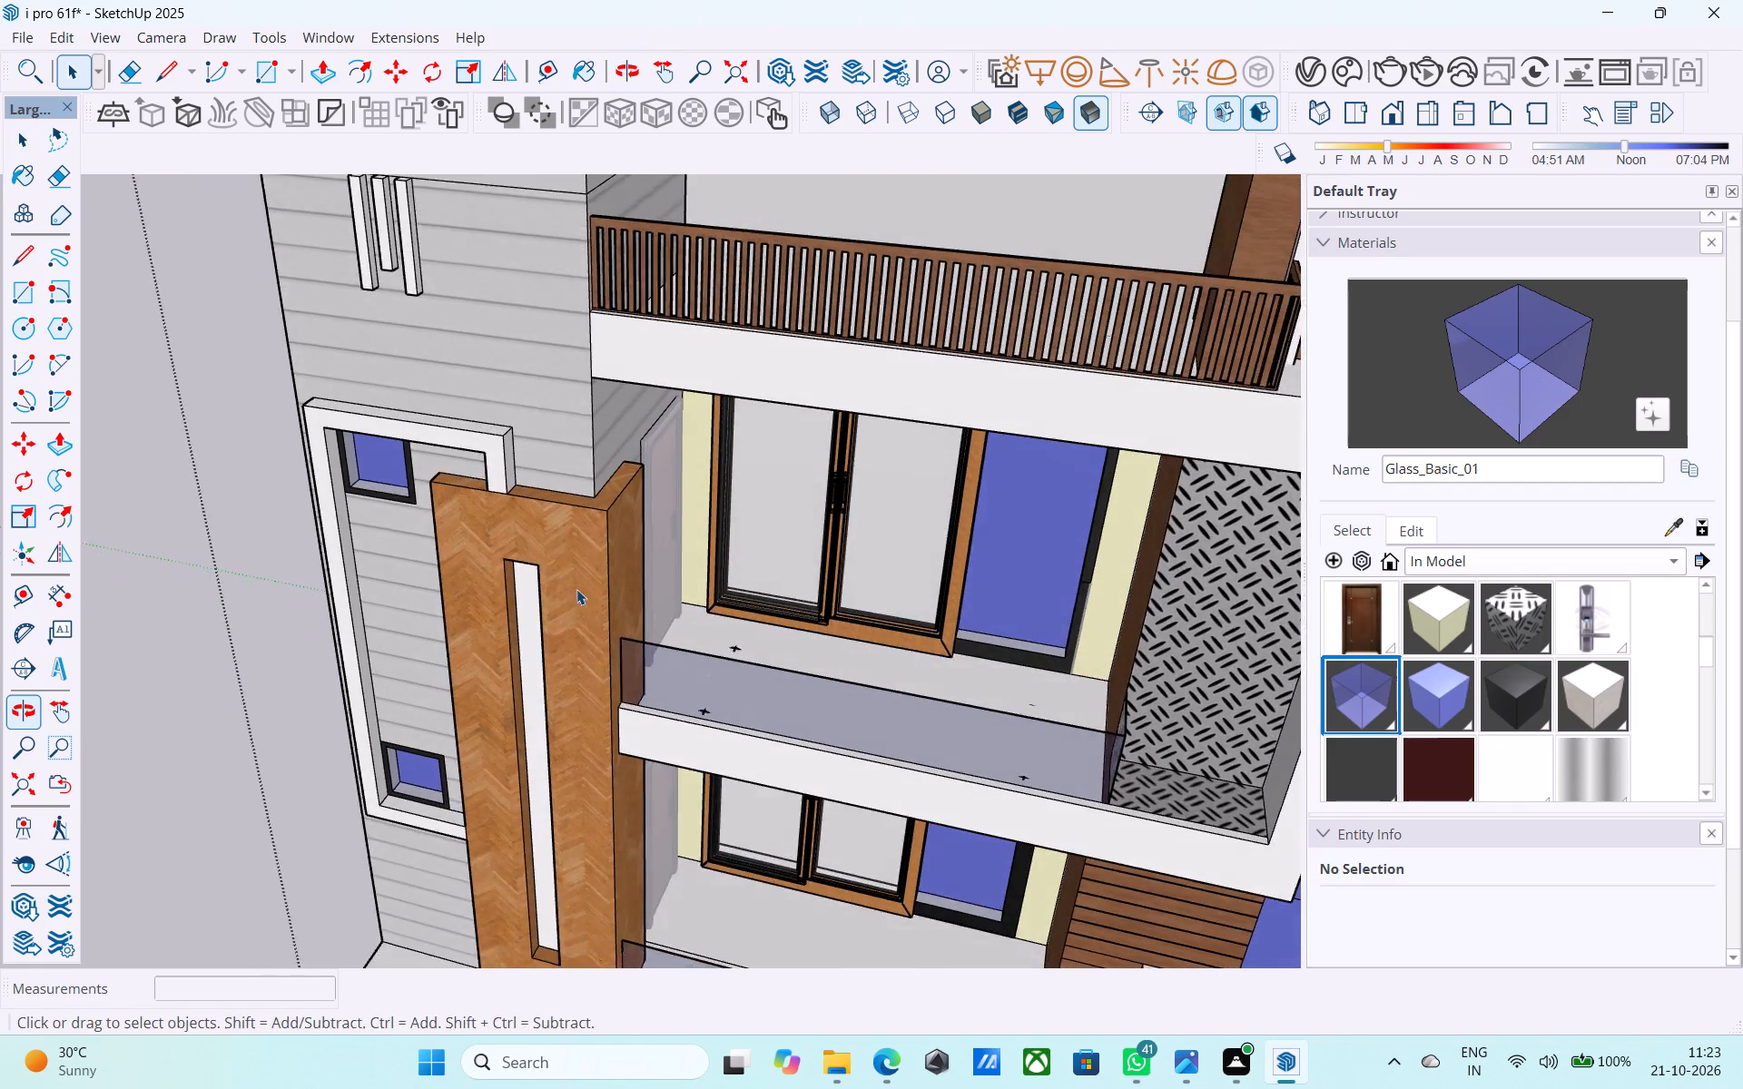
scroll(560, 542, "up", 4)
left_click(561, 483)
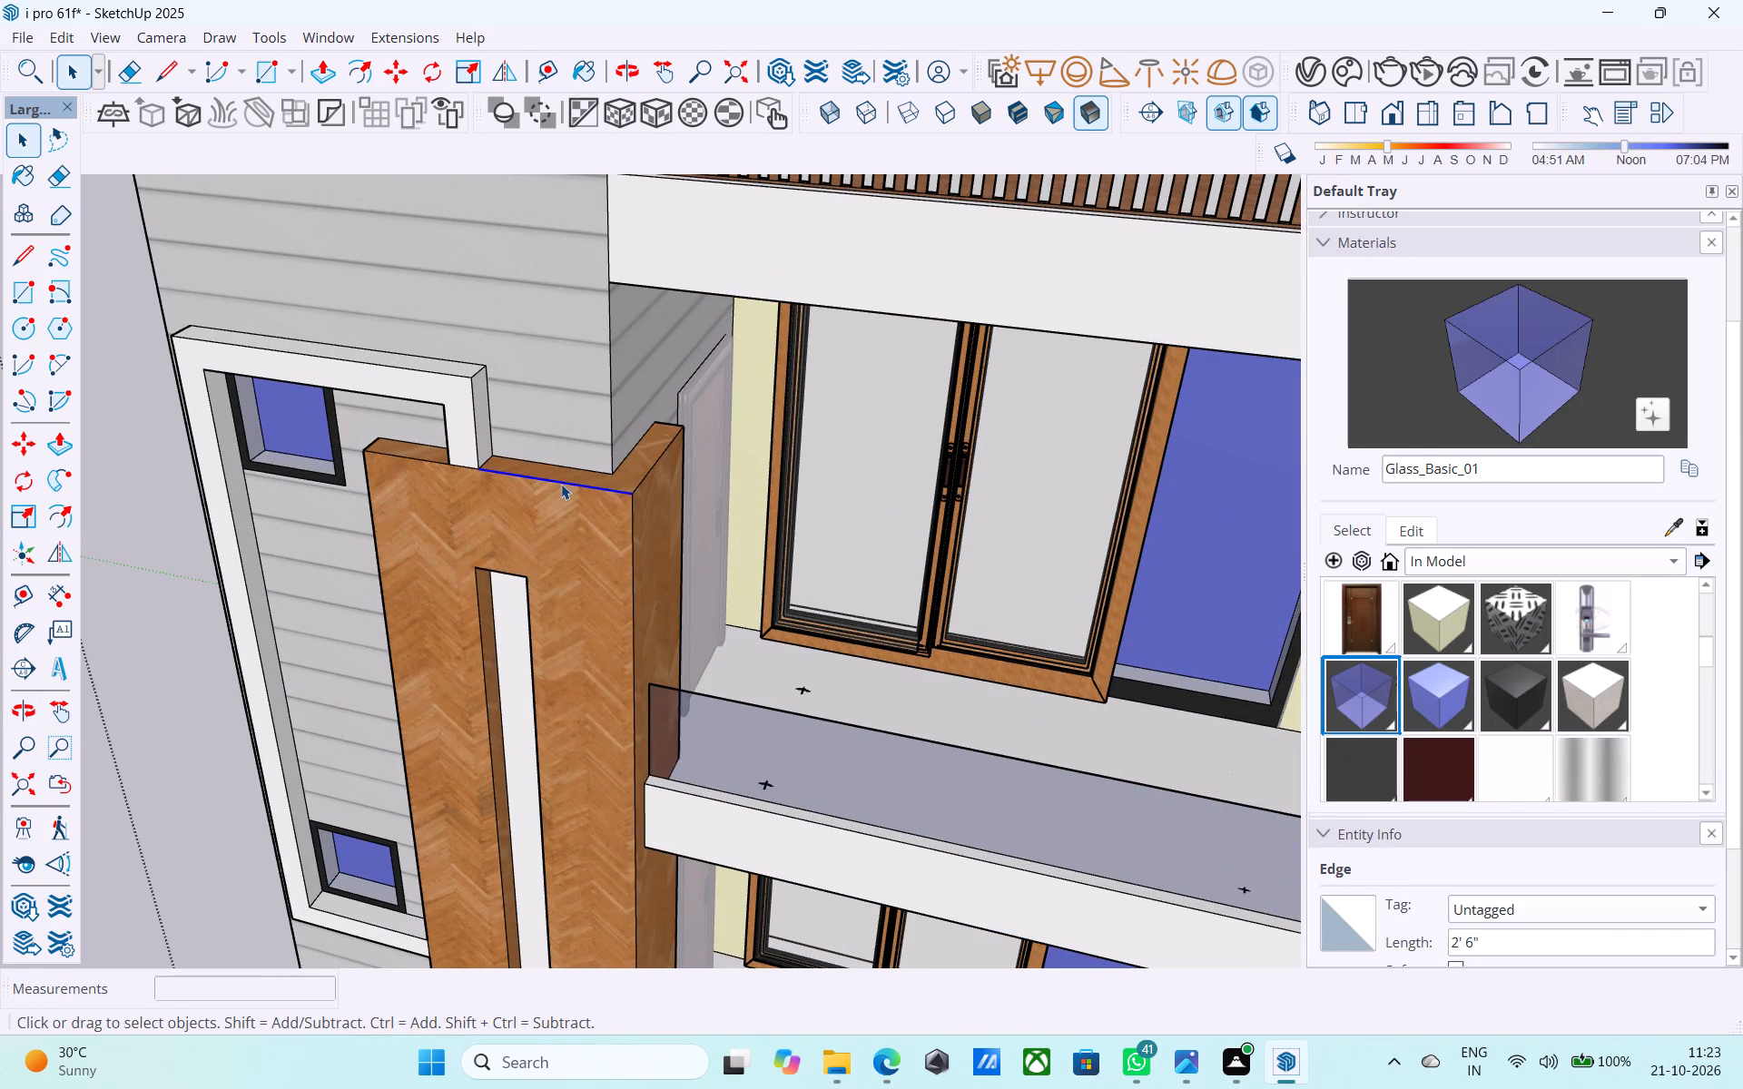
left_click(434, 466, "shift")
left_click(463, 464, "shift")
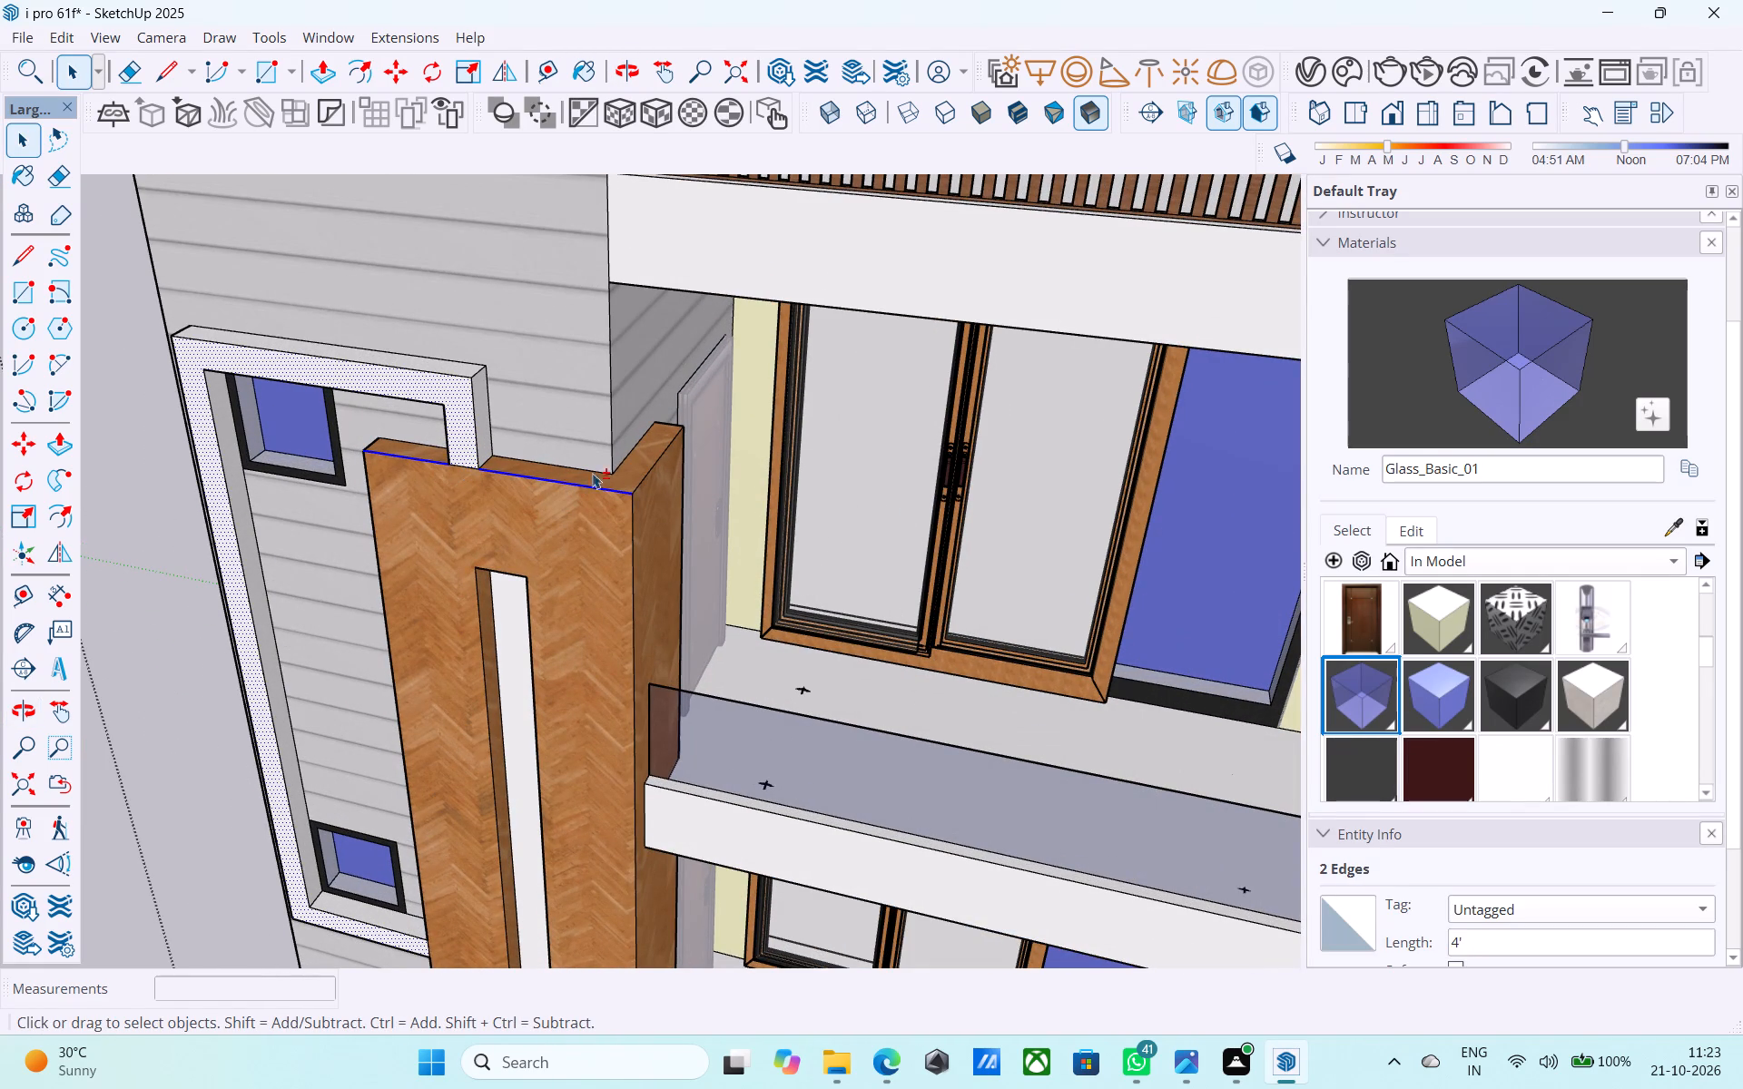
left_click(648, 472, "shift")
left_click(460, 428, "shift")
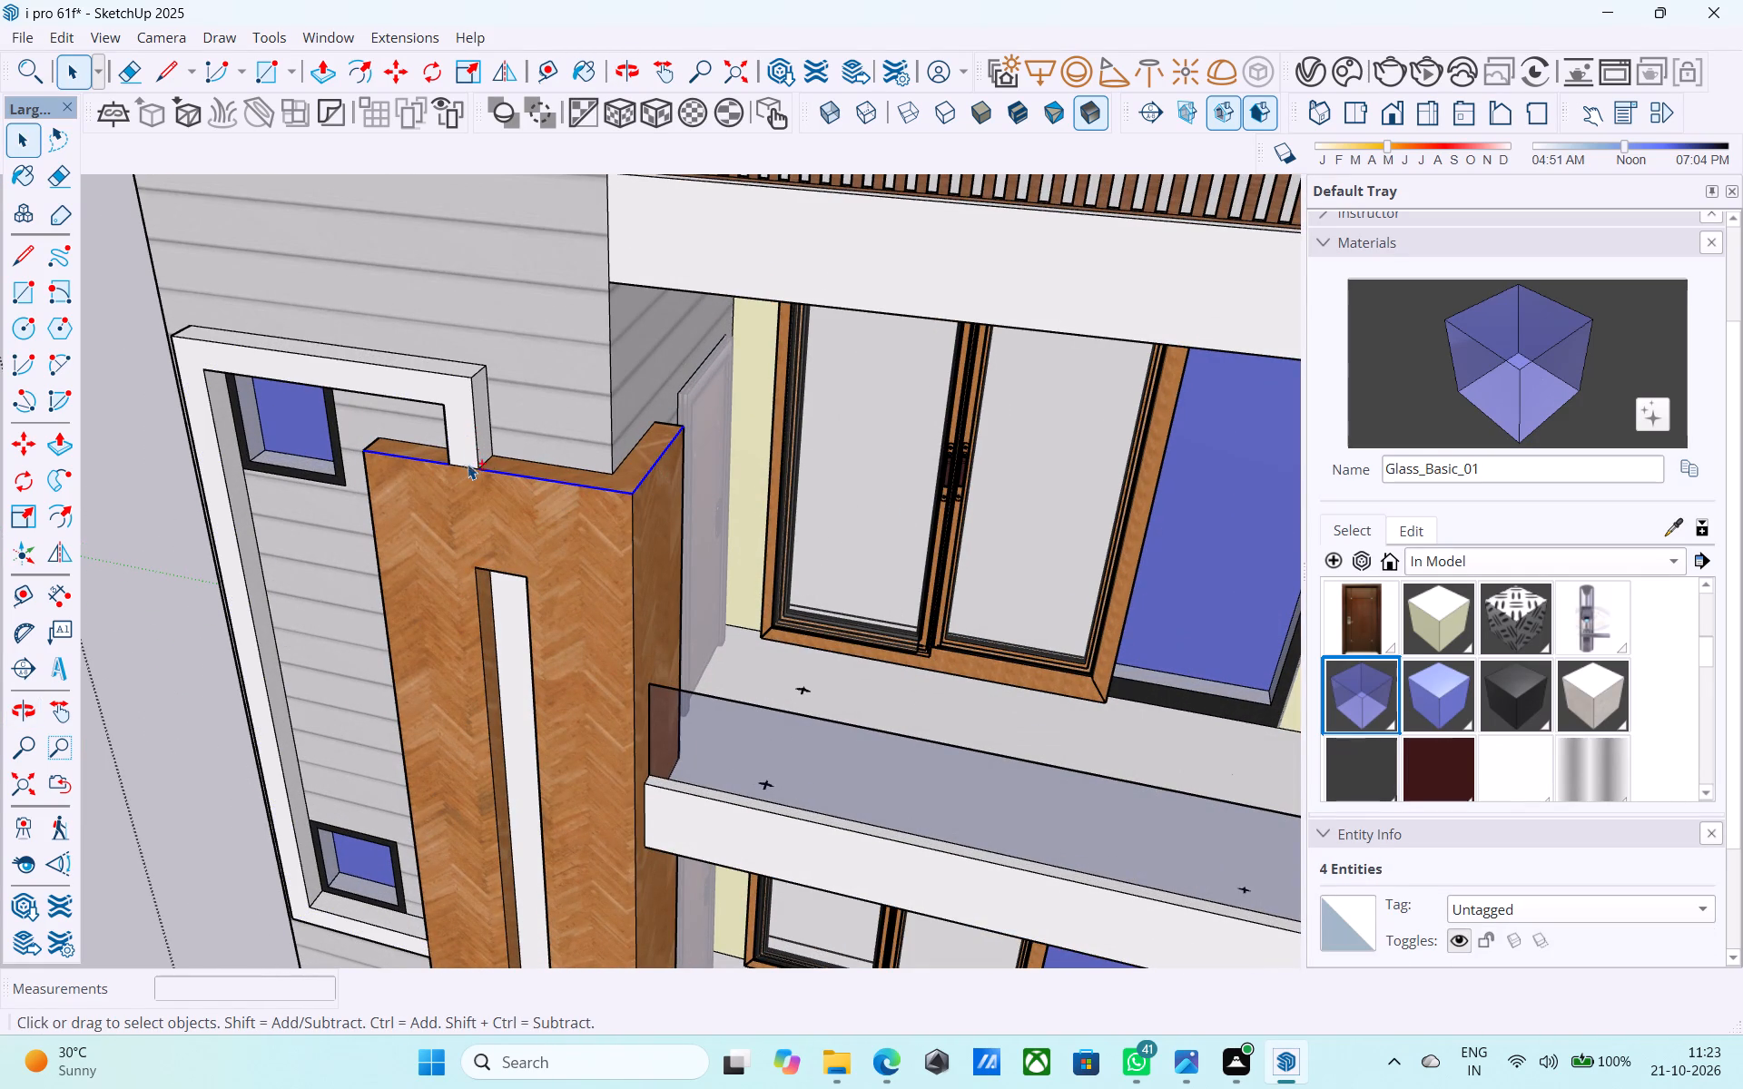
left_click(468, 467, "shift")
scroll(468, 467, "down", 12)
key("m")
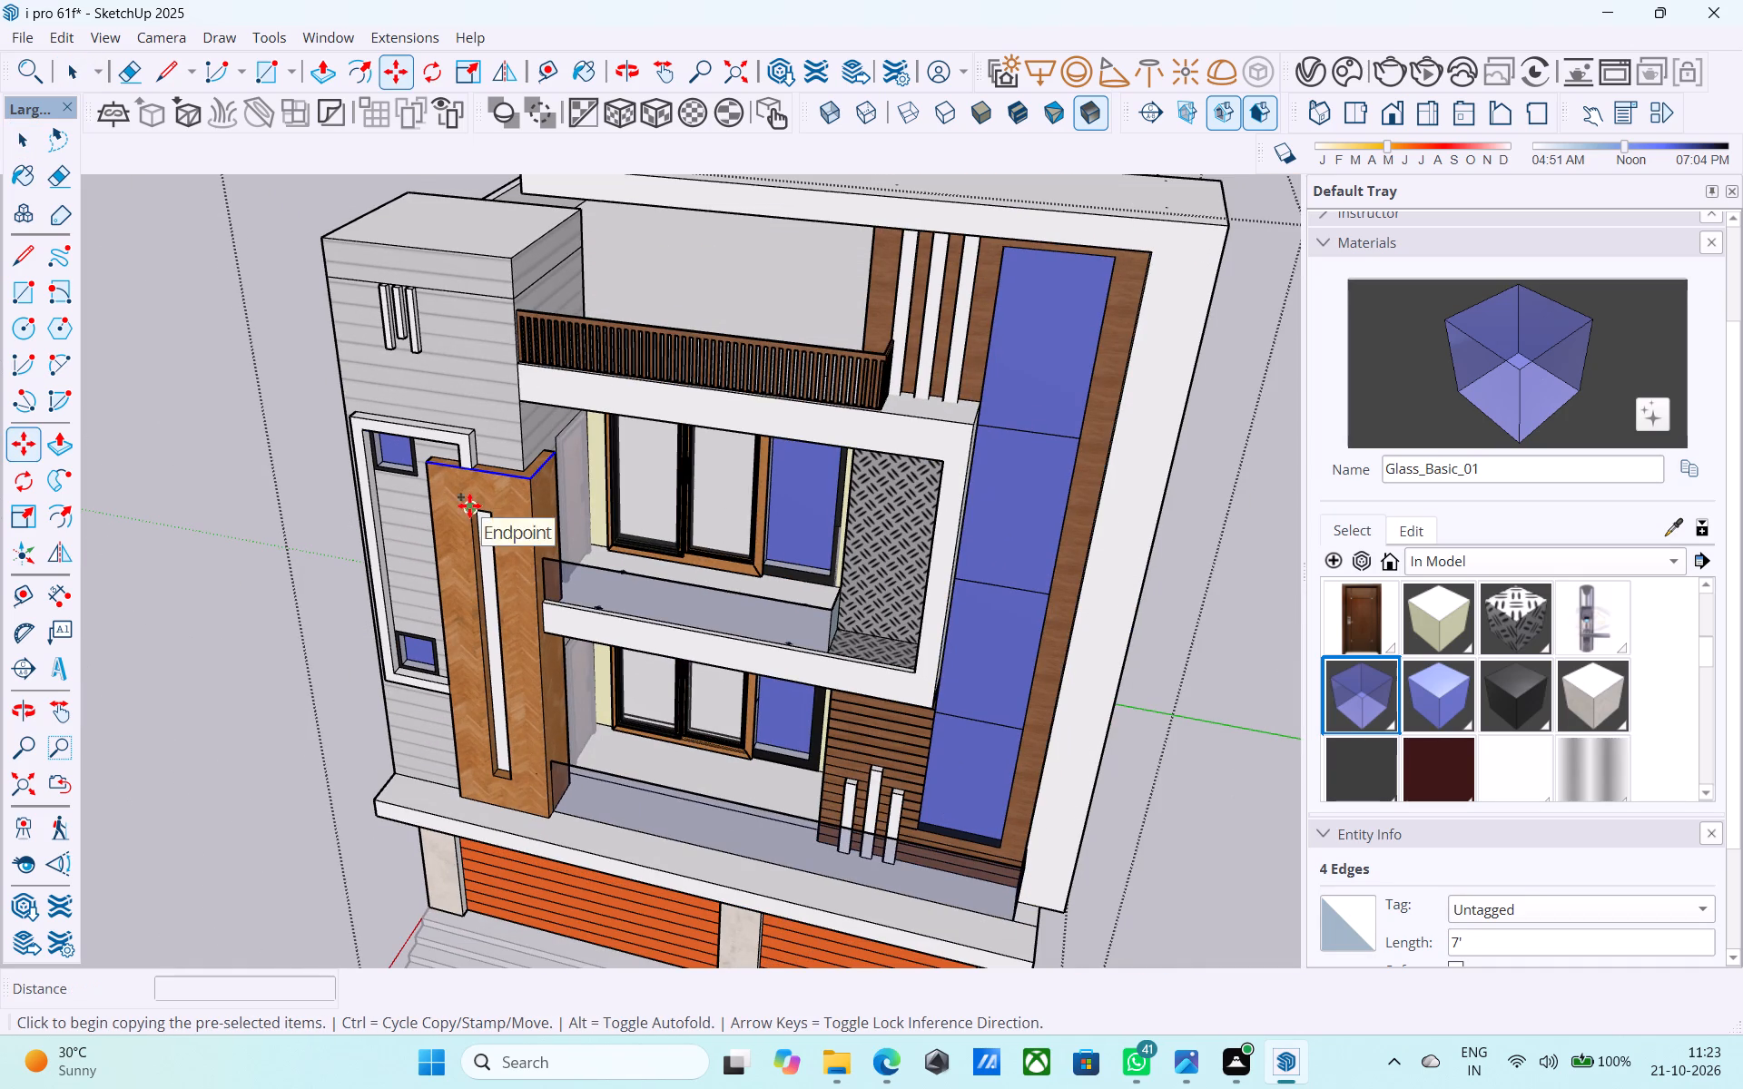
left_click(530, 481)
scroll(549, 843, "up", 6)
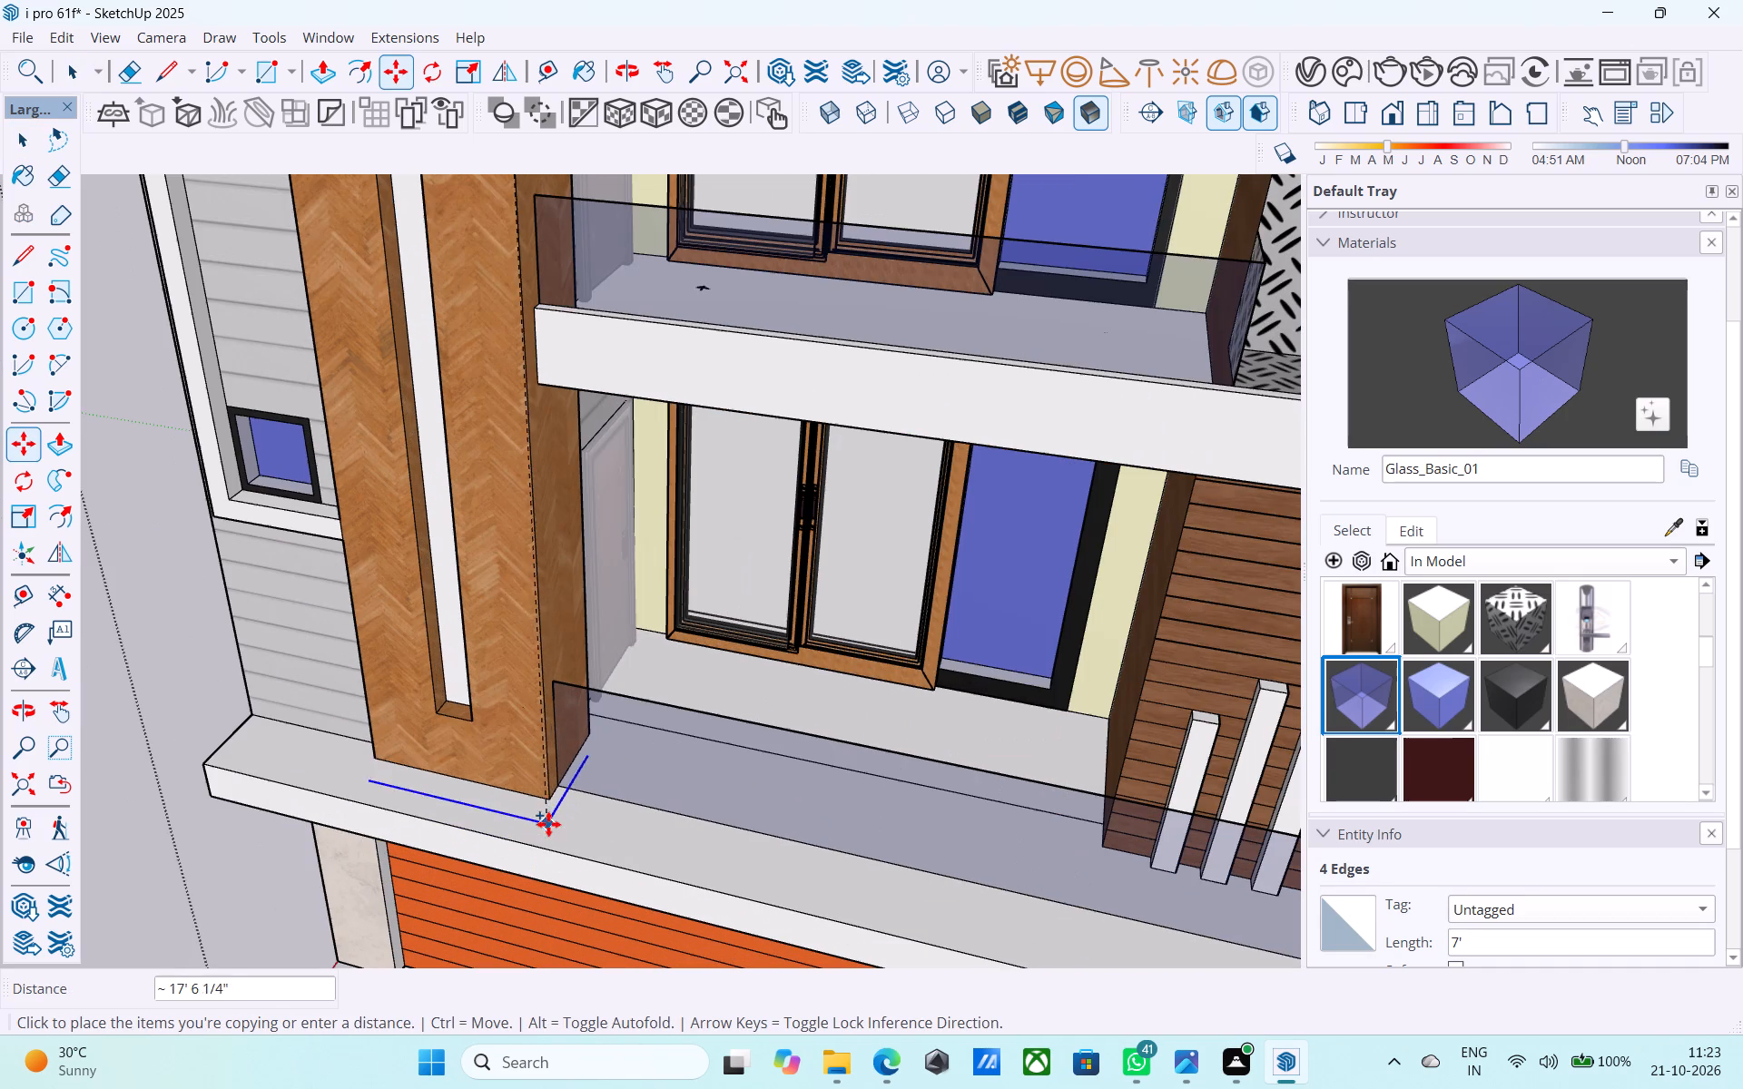
scroll(548, 824, "up", 1)
left_click(552, 797)
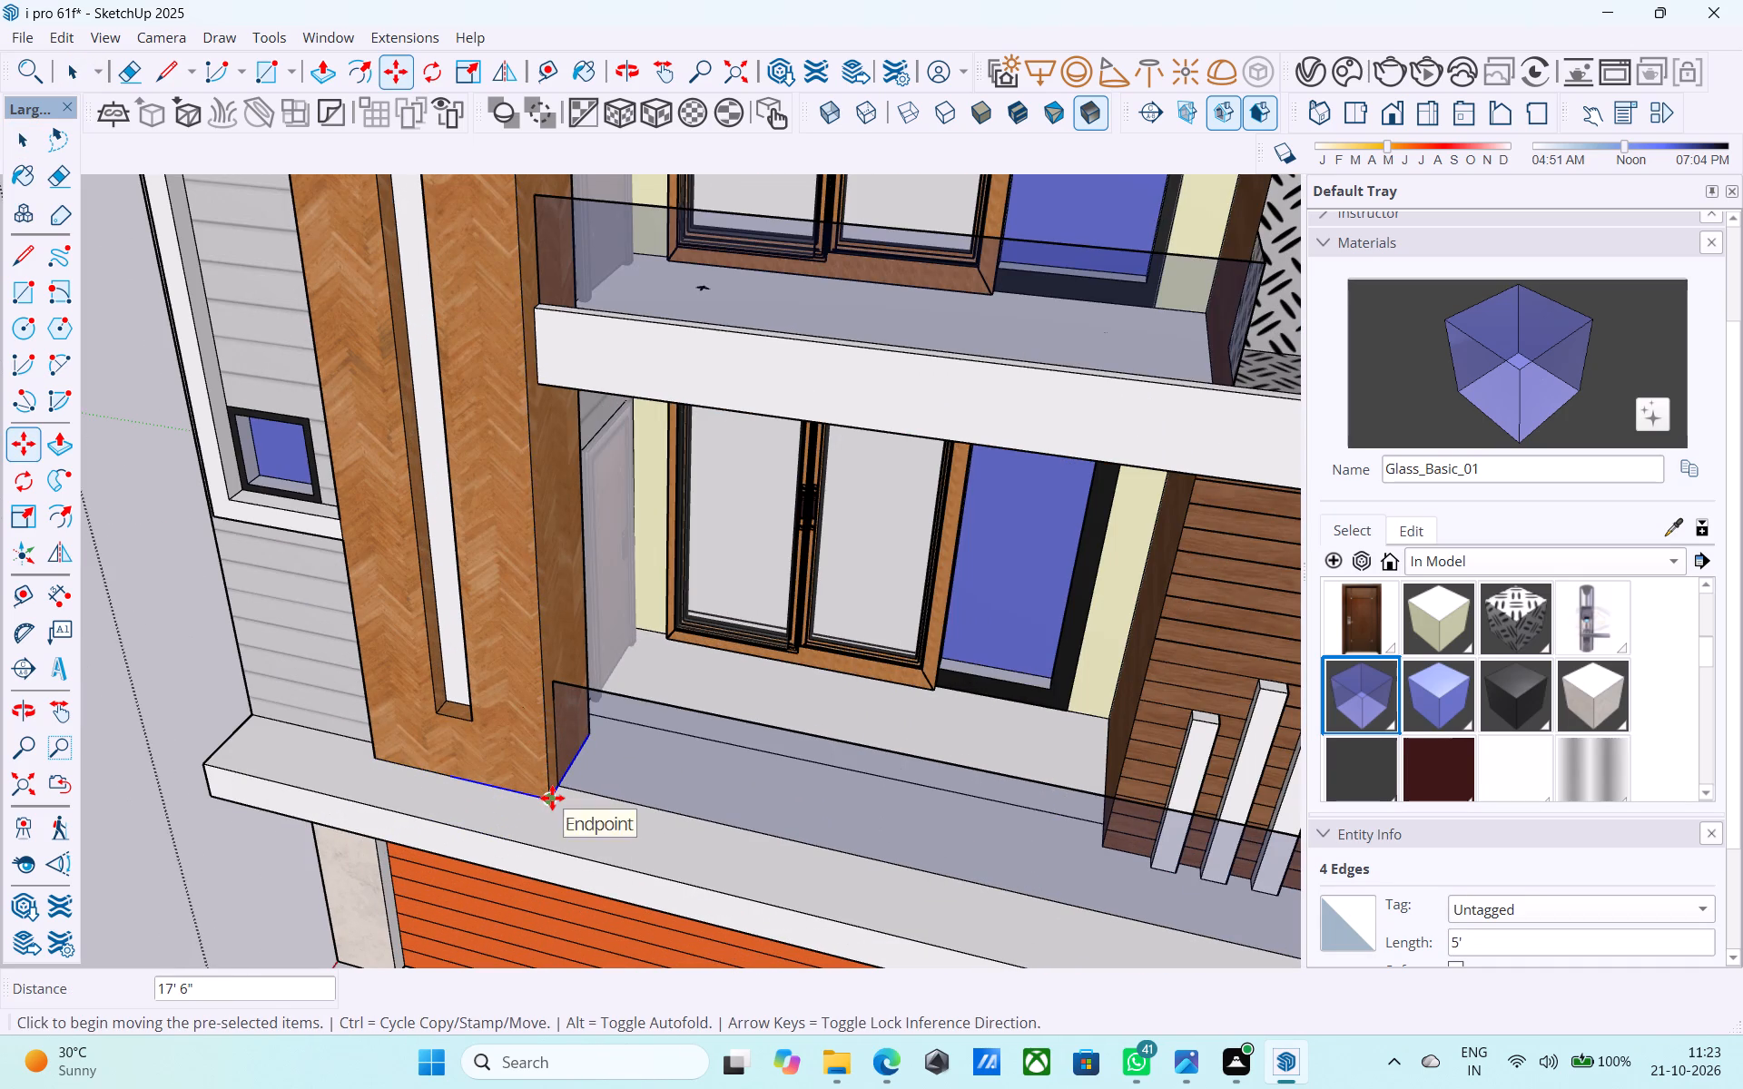
key("slash")
type("30")
key("Return")
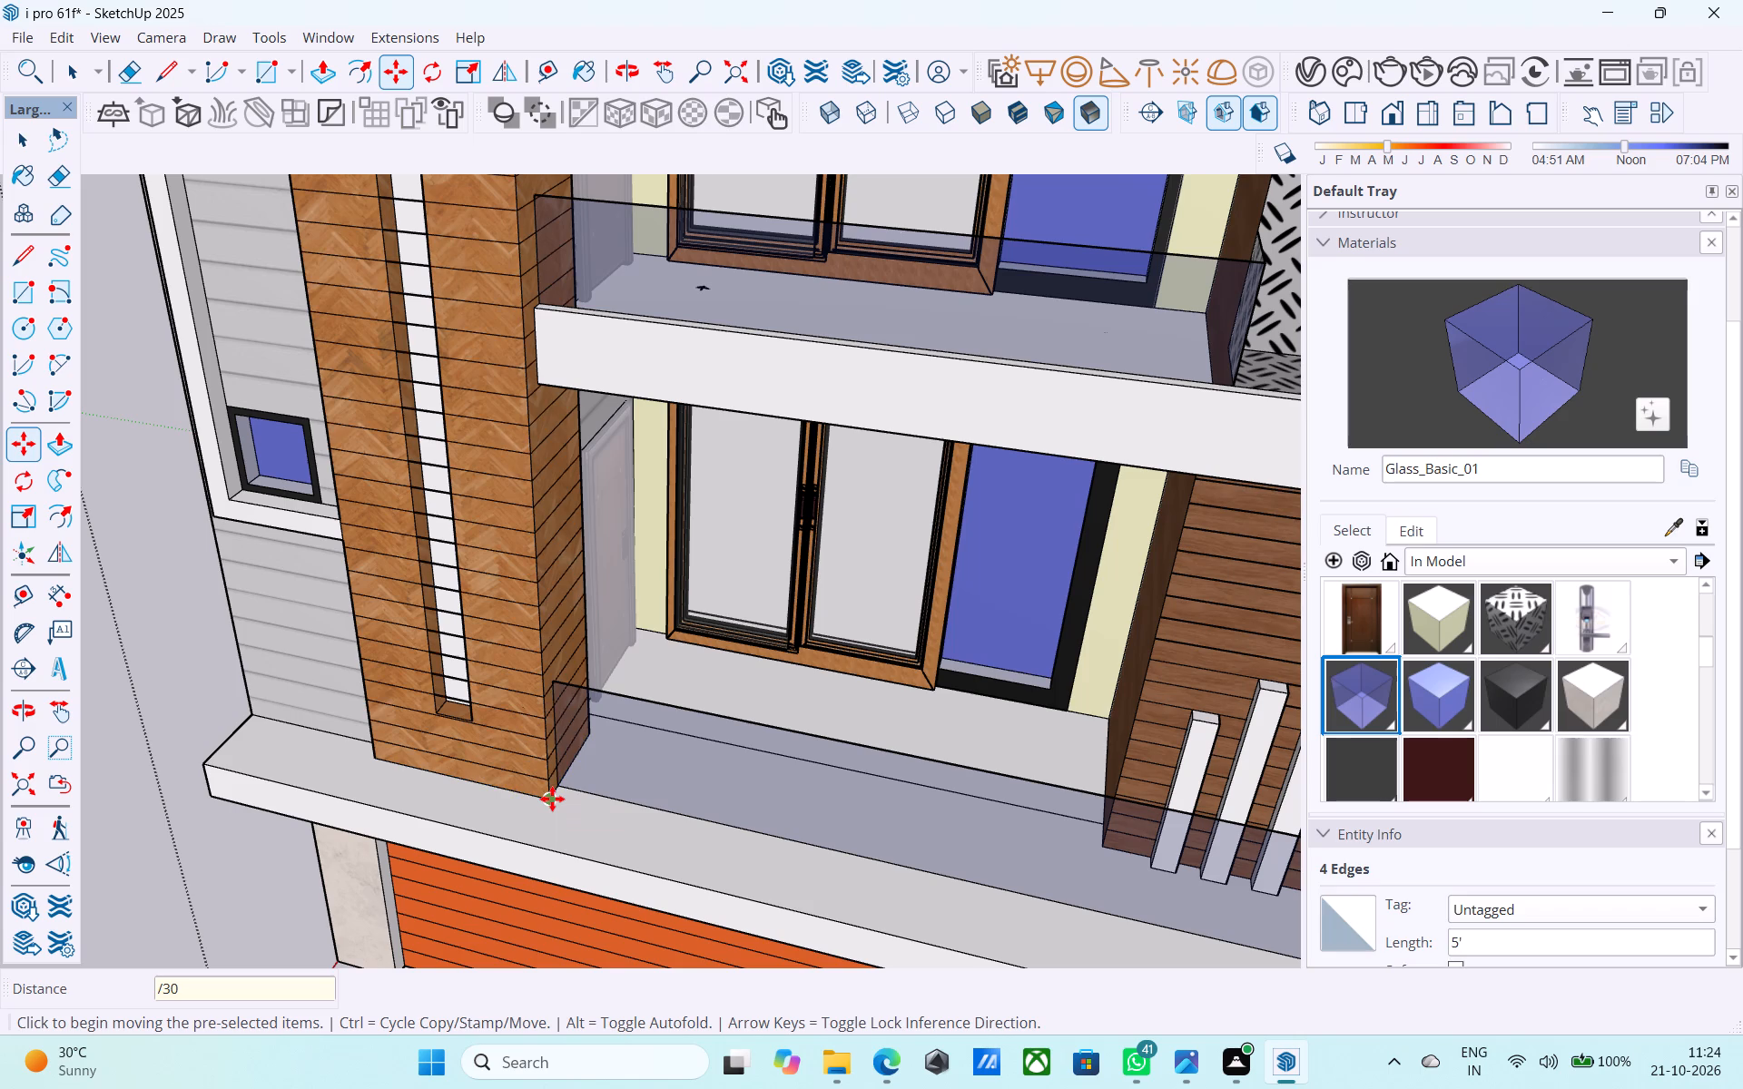
Erase the groove lines crossing the upper part of the white vertical strip in the herringbone wood column.
scroll(548, 771, "down", 10)
middle_click_drag(517, 762, 530, 645)
scroll(528, 638, "down", 2)
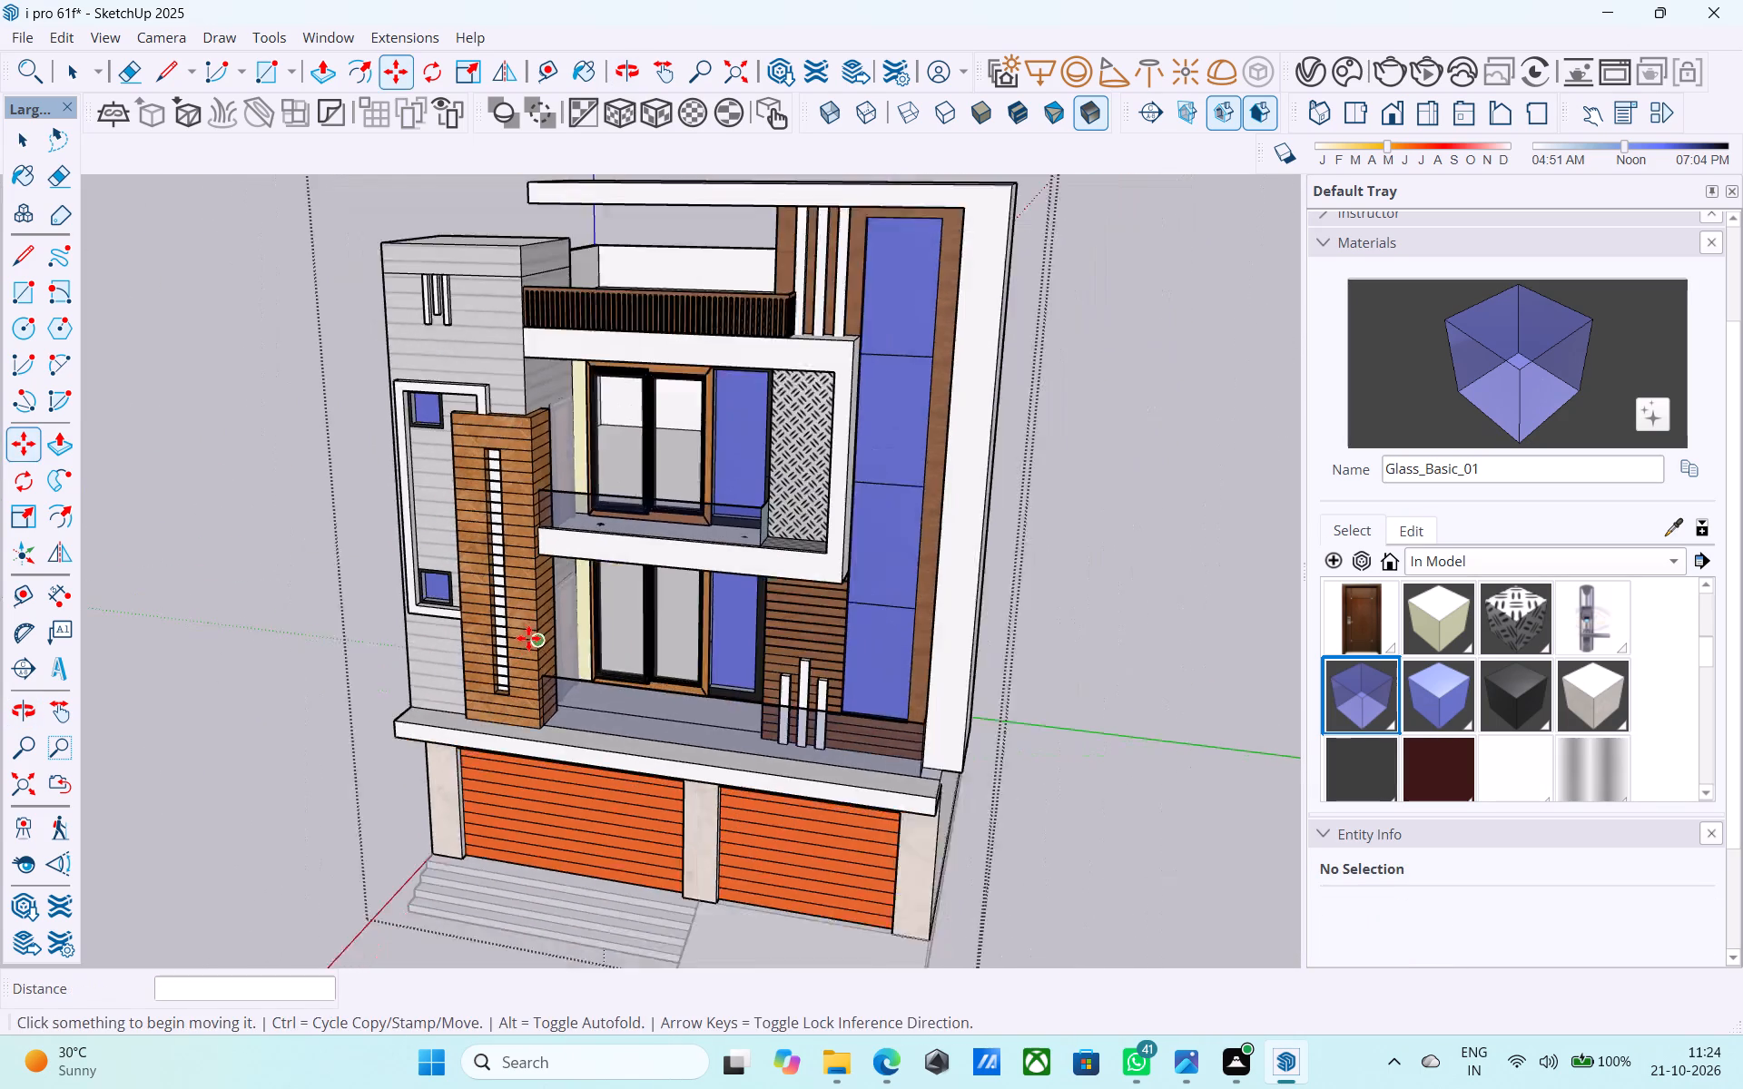
scroll(528, 638, "down", 2)
middle_click_drag(522, 630, 594, 604)
scroll(503, 515, "up", 7)
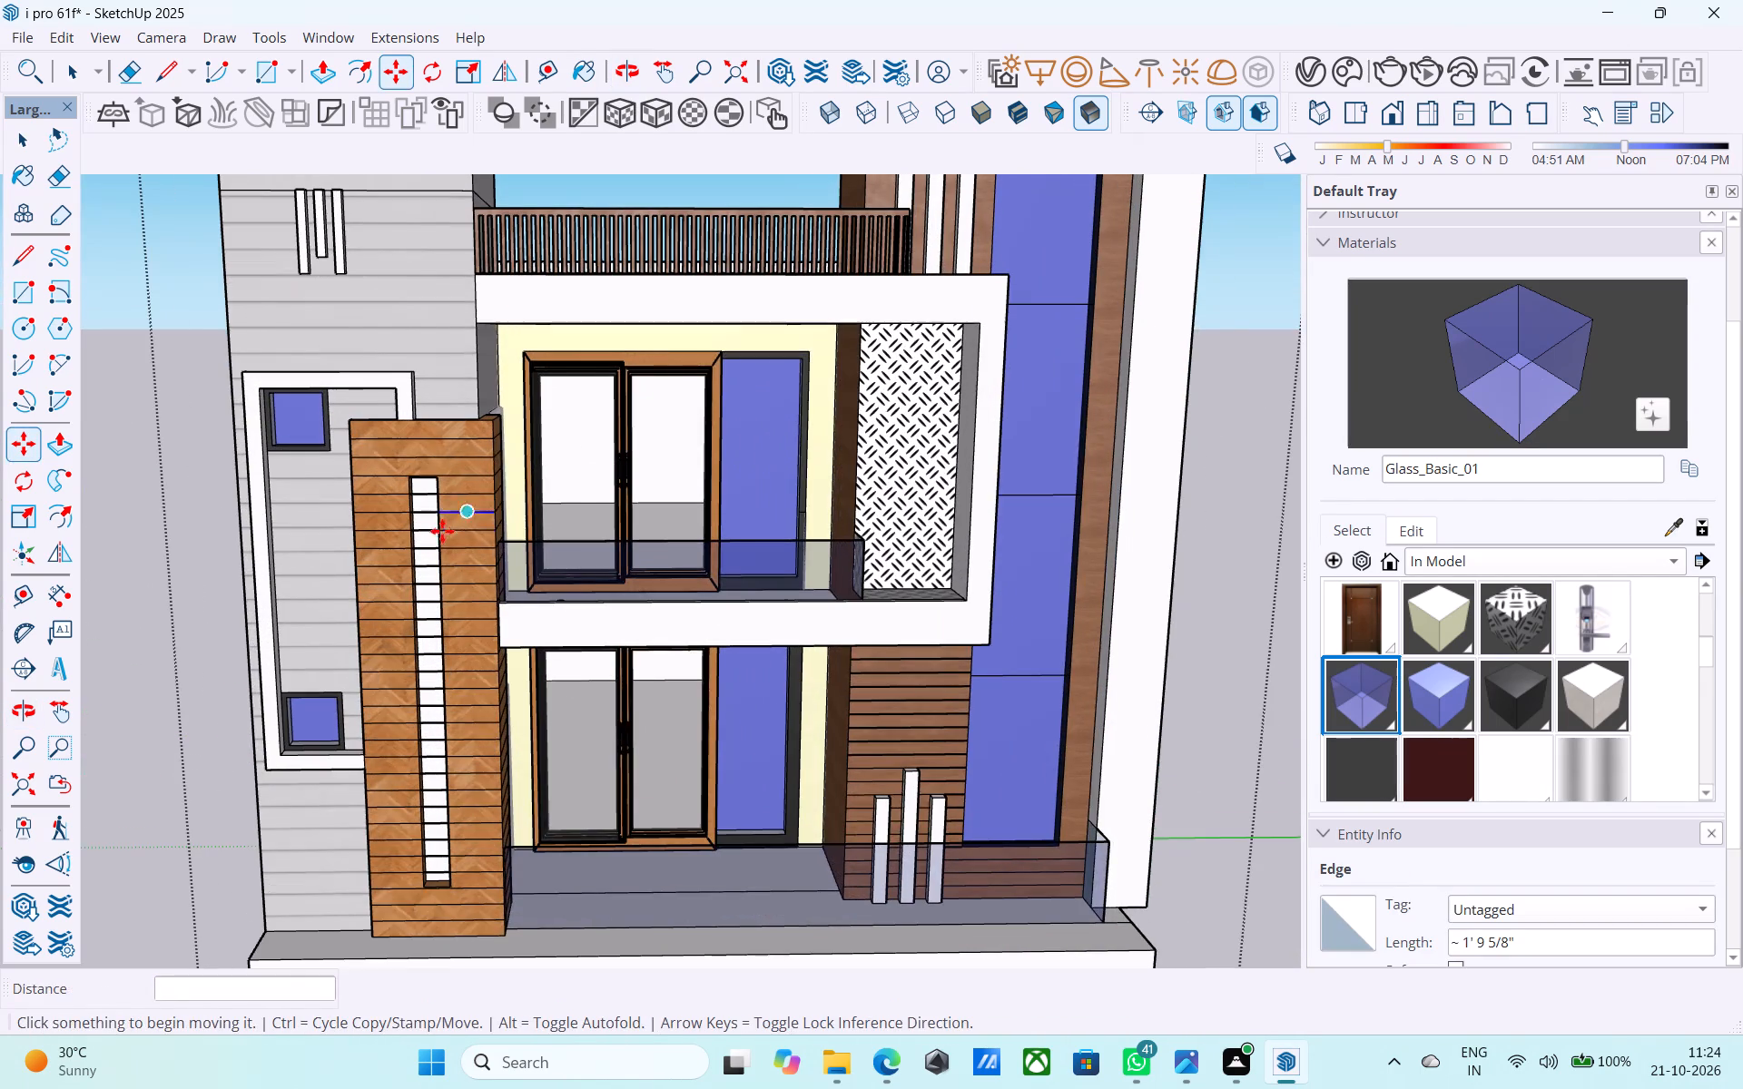
key("e")
scroll(422, 518, "up", 10)
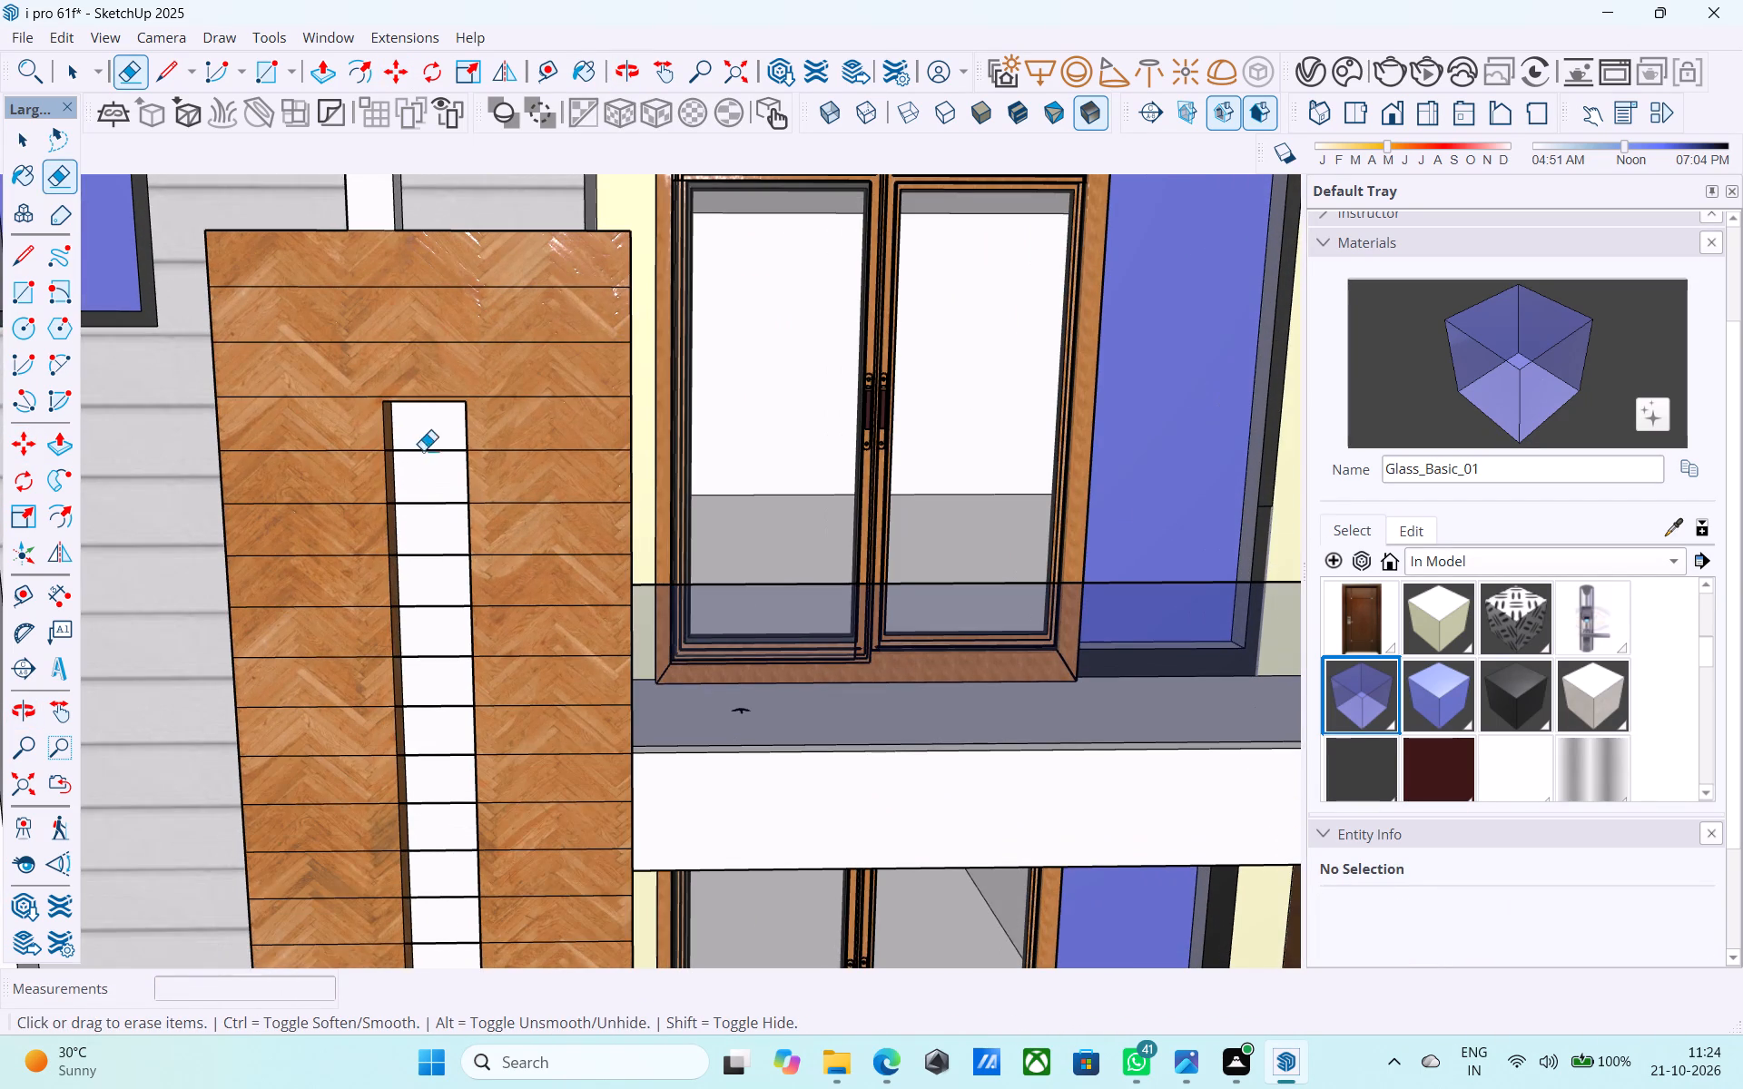
left_click_drag(423, 448, 427, 708)
scroll(427, 706, "down", 5)
left_click_drag(427, 706, 427, 757)
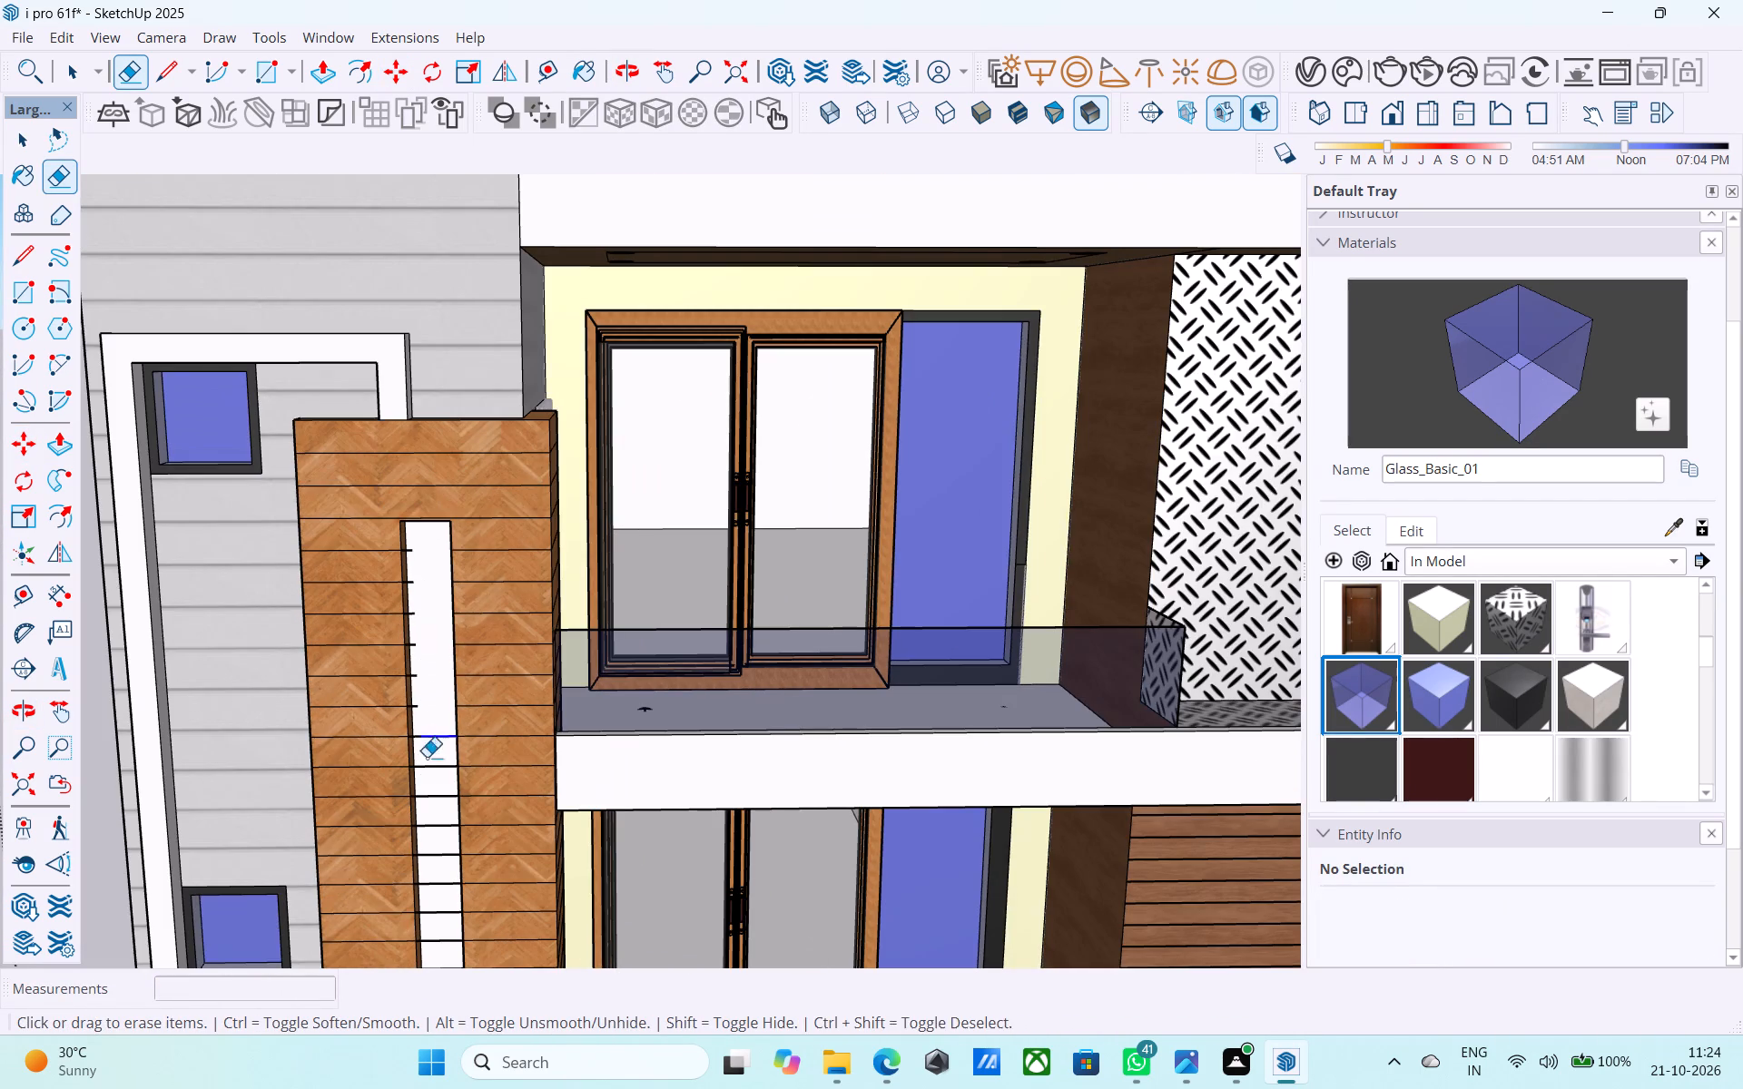
left_click_drag(427, 757, 428, 799)
middle_click_drag(428, 795, 455, 517)
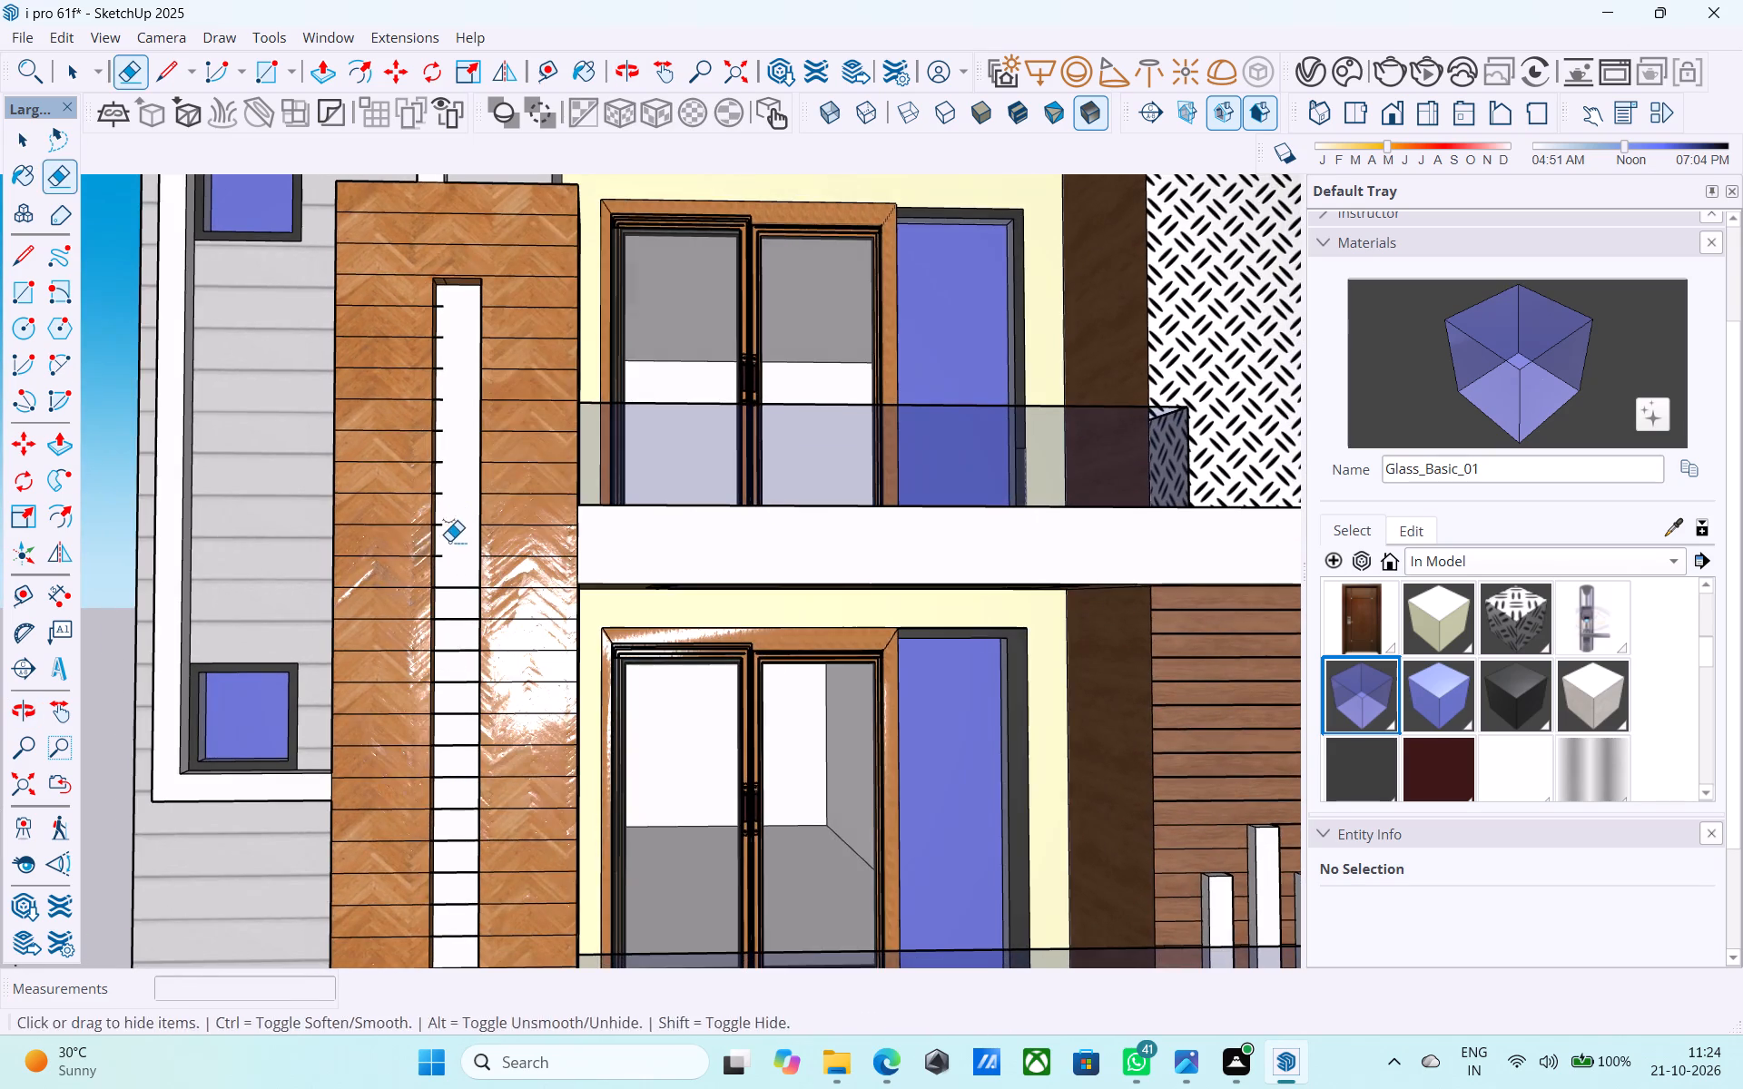
Erase the remaining groove lines crossing the lower part of the wood column's white strip, undoing any accidental edge softening.
middle_click_drag(449, 541, 442, 379, "shift")
left_click_drag(446, 420, 428, 714)
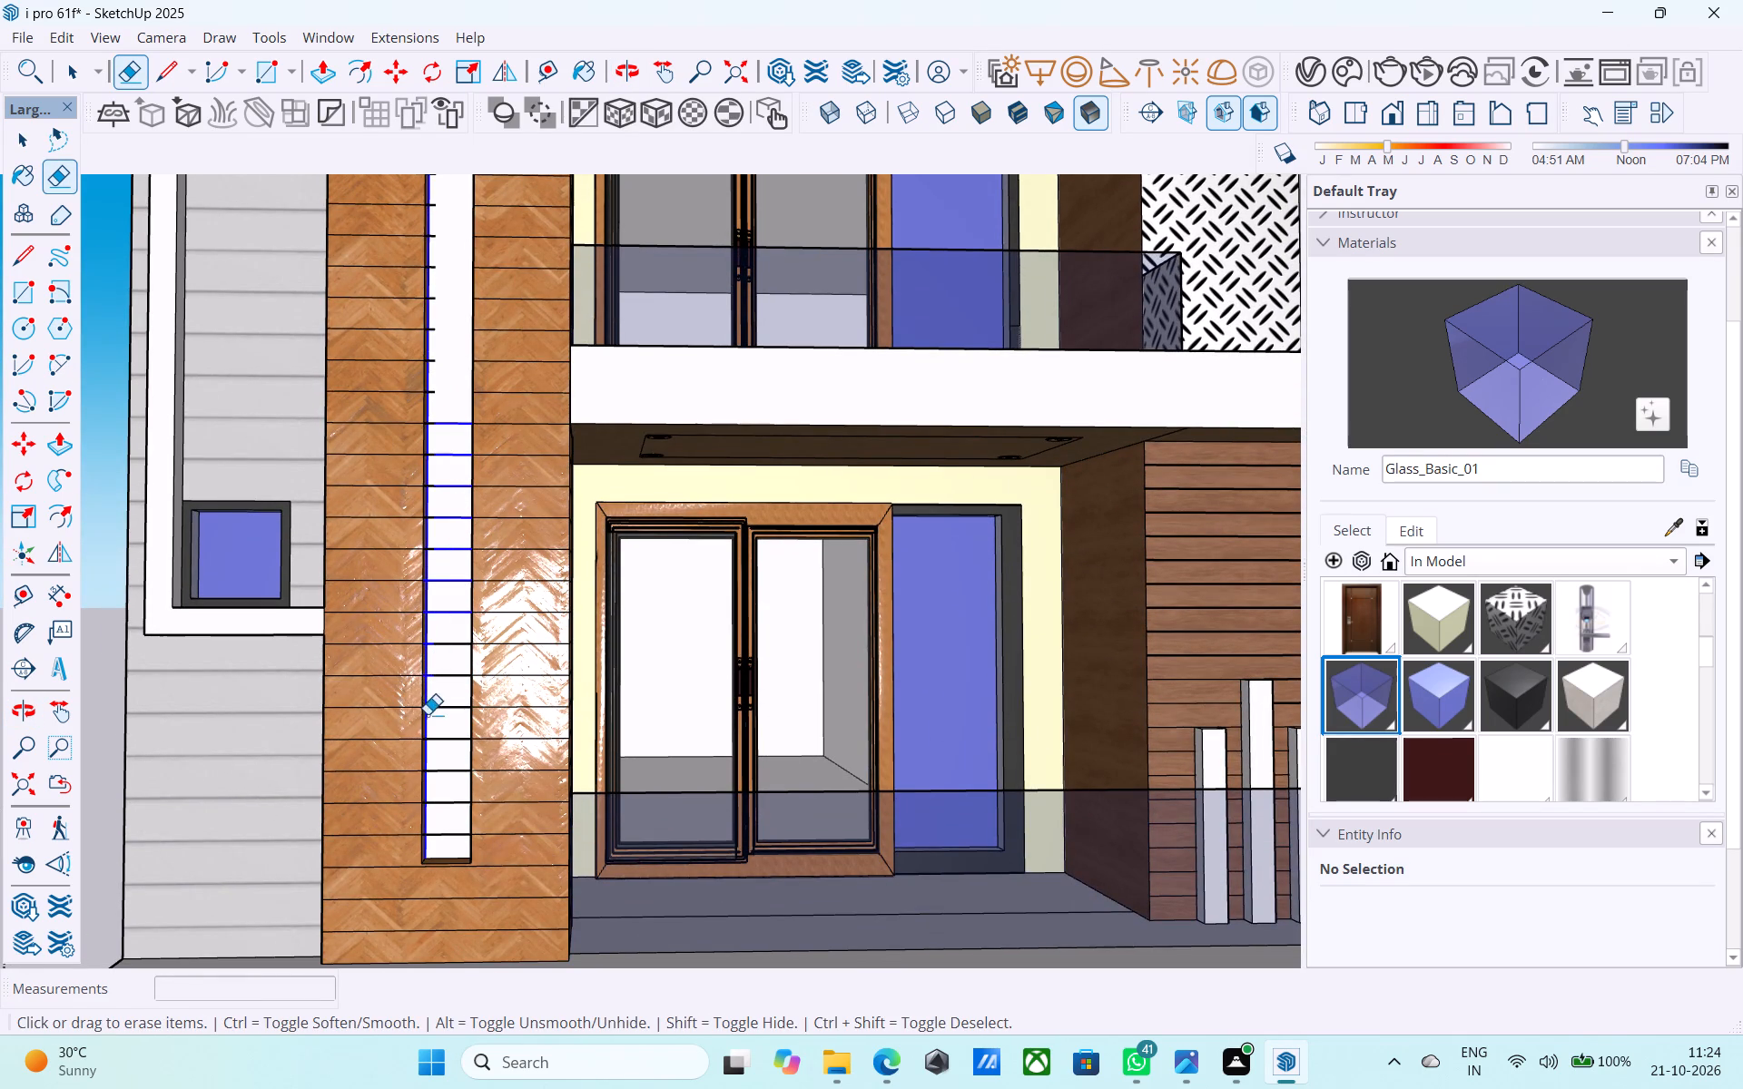
left_click_drag(428, 714, 445, 846)
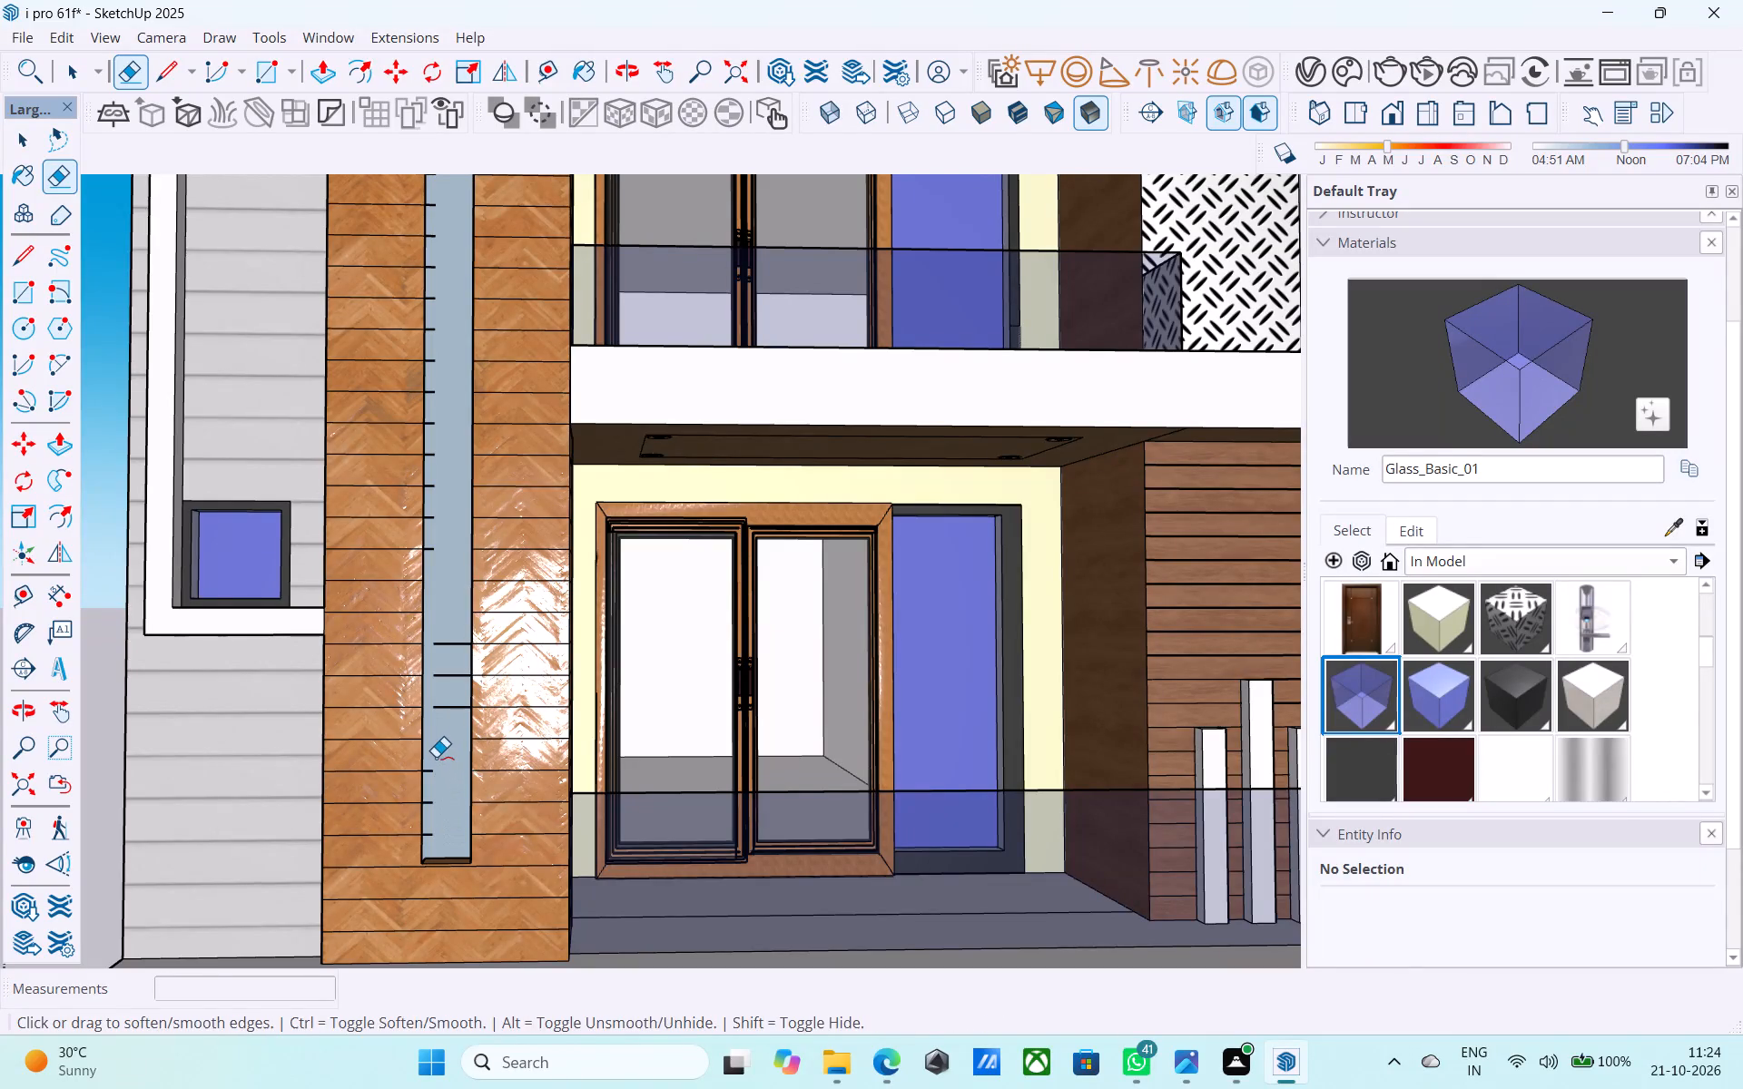
key("ctrl+z")
left_click_drag(443, 838, 449, 796)
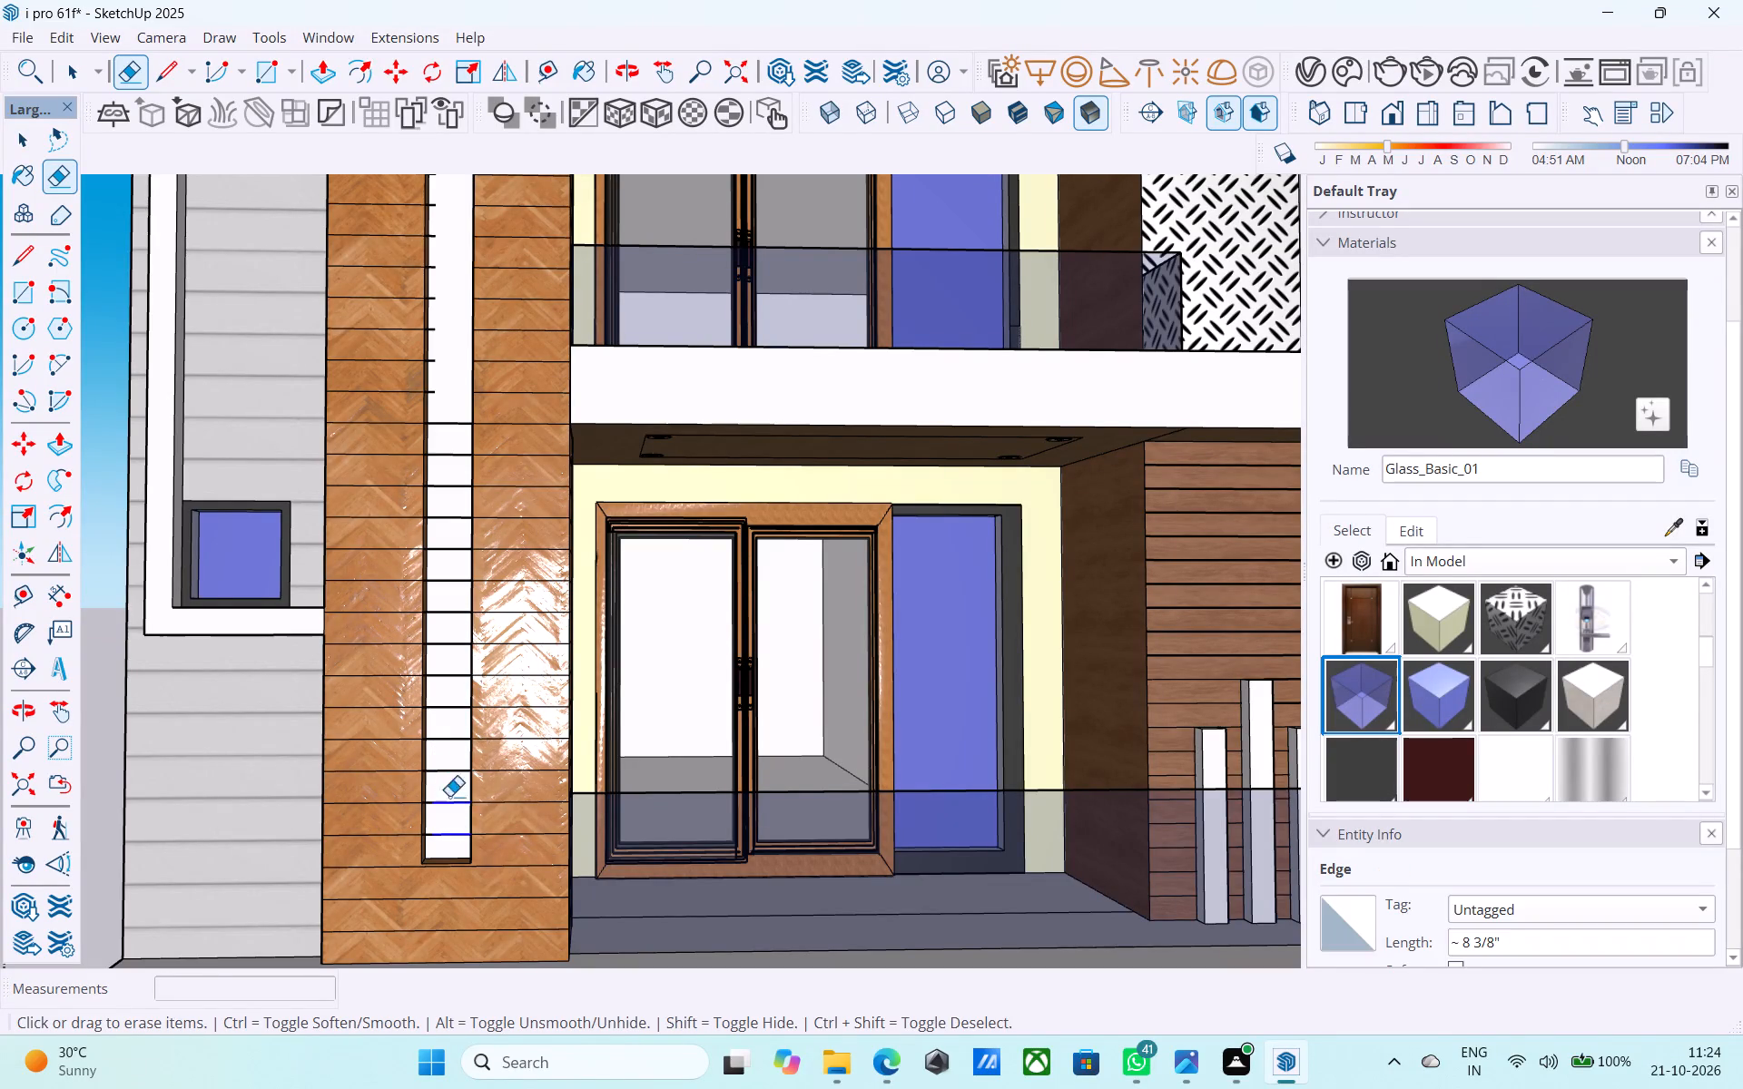
left_click_drag(449, 796, 448, 586)
left_click_drag(448, 586, 448, 414)
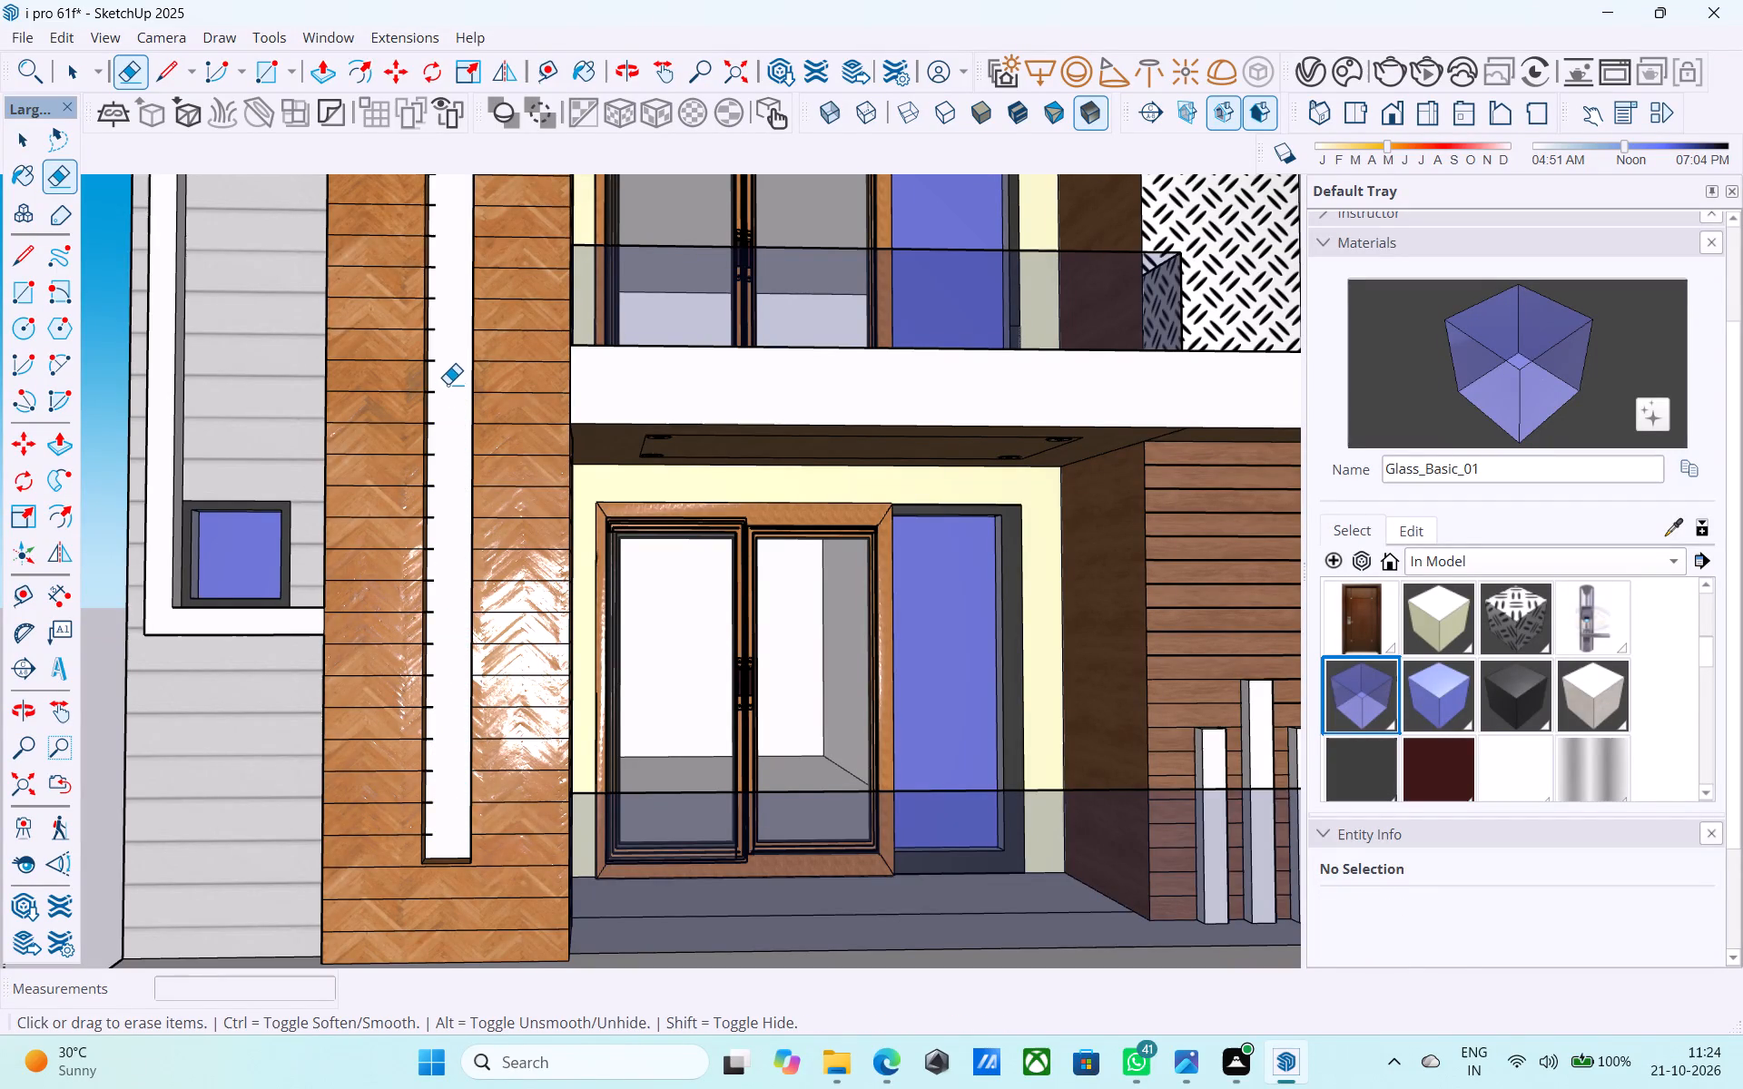
Erase the short leftover line stubs along the side edge of the white strip around the column's mid-height.
middle_click_drag(440, 428, 436, 459, "shift")
scroll(436, 459, "up", 11)
left_click(419, 445)
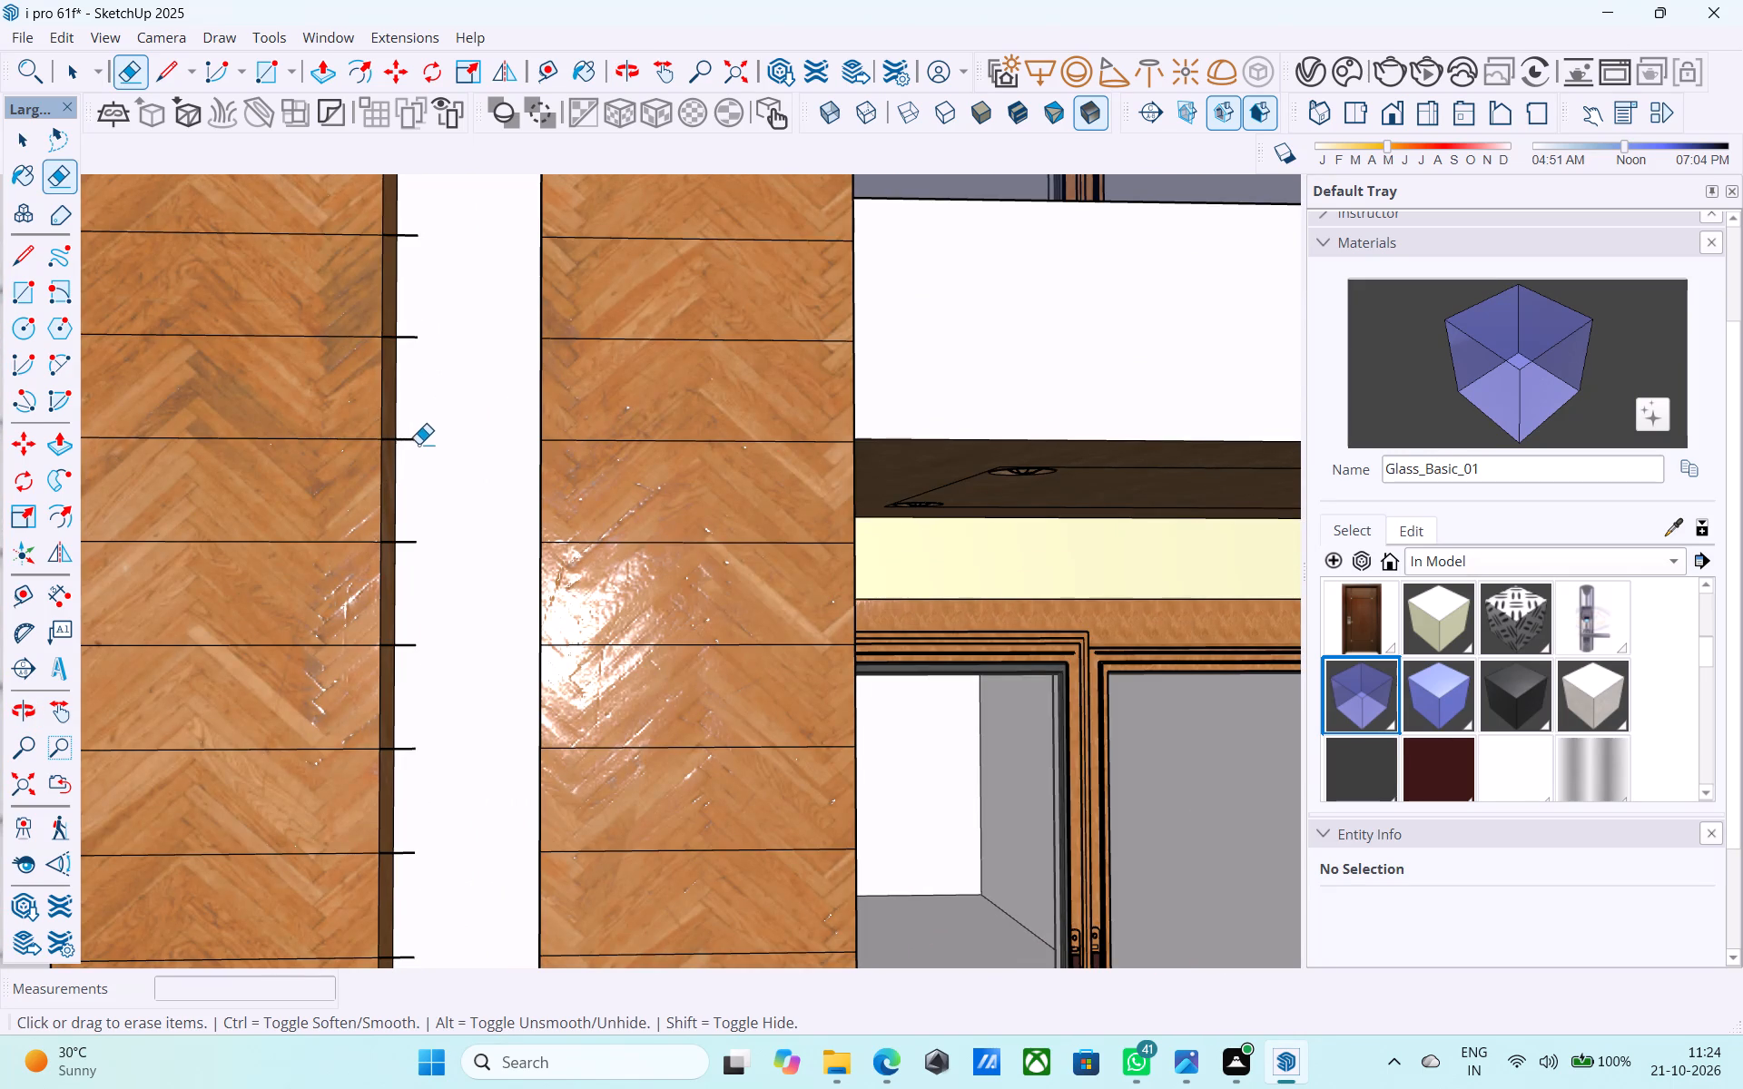
left_click_drag(418, 335, 408, 333)
left_click_drag(409, 244, 403, 235)
middle_click_drag(394, 351, 458, 352)
middle_click_drag(525, 550, 508, 298, "shift")
left_click_drag(506, 261, 479, 435)
key("ctrl+z")
left_click_drag(505, 267, 506, 286)
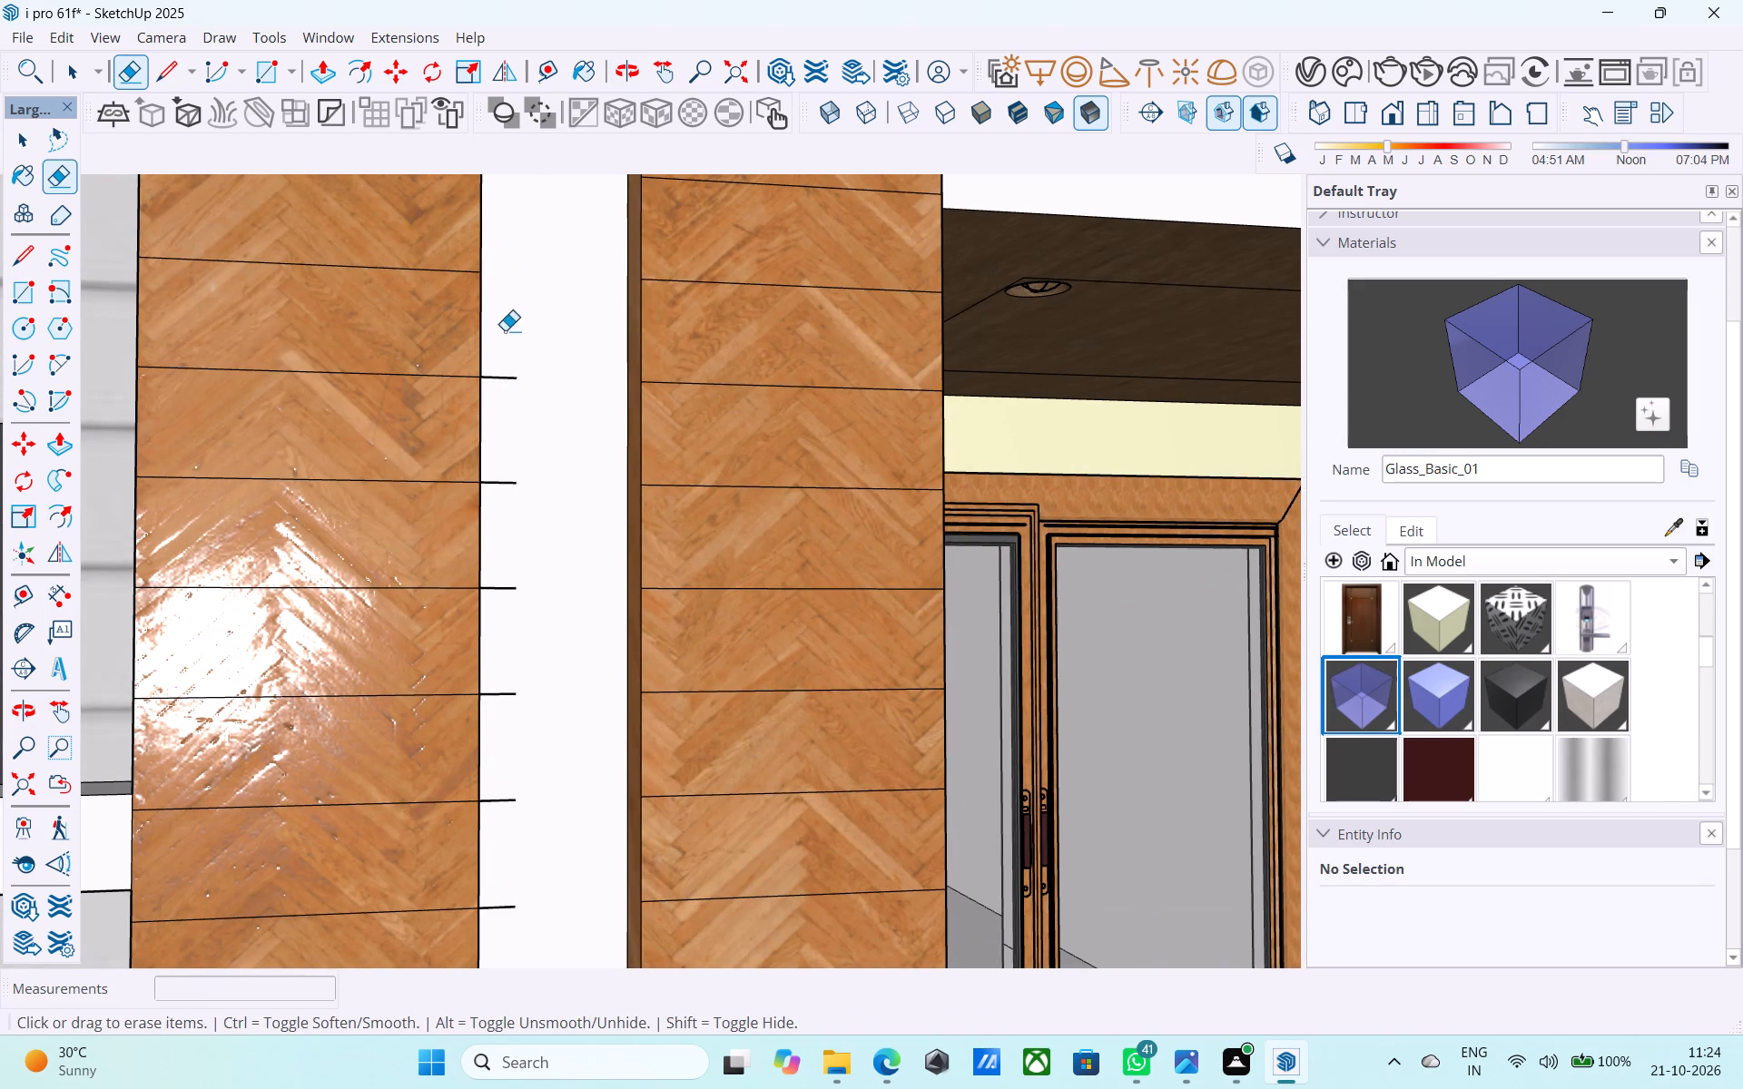
left_click_drag(515, 373, 517, 405)
left_click_drag(509, 456, 506, 486)
left_click_drag(512, 581, 515, 610)
left_click_drag(507, 691, 507, 719)
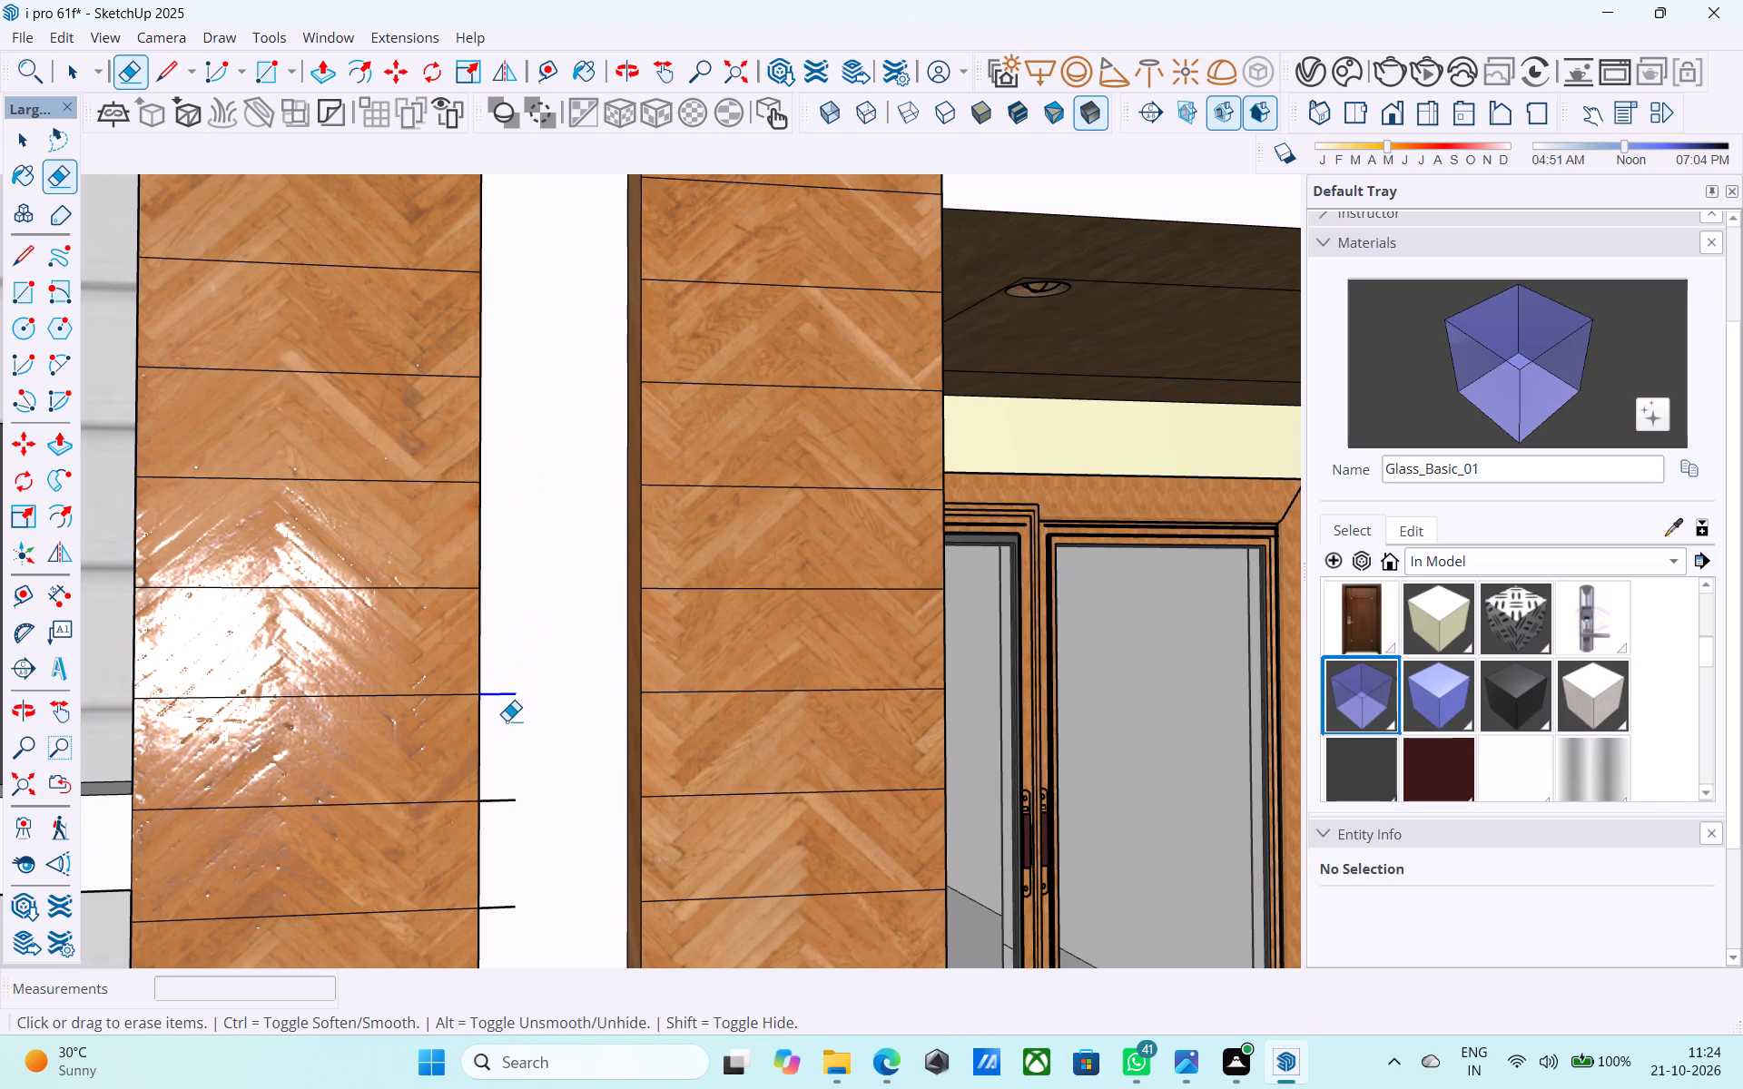
Erase the short leftover line stubs along the white strip's side edge in the column's lower part.
scroll(467, 421, "down", 8)
scroll(485, 526, "down", 7)
scroll(483, 668, "up", 4)
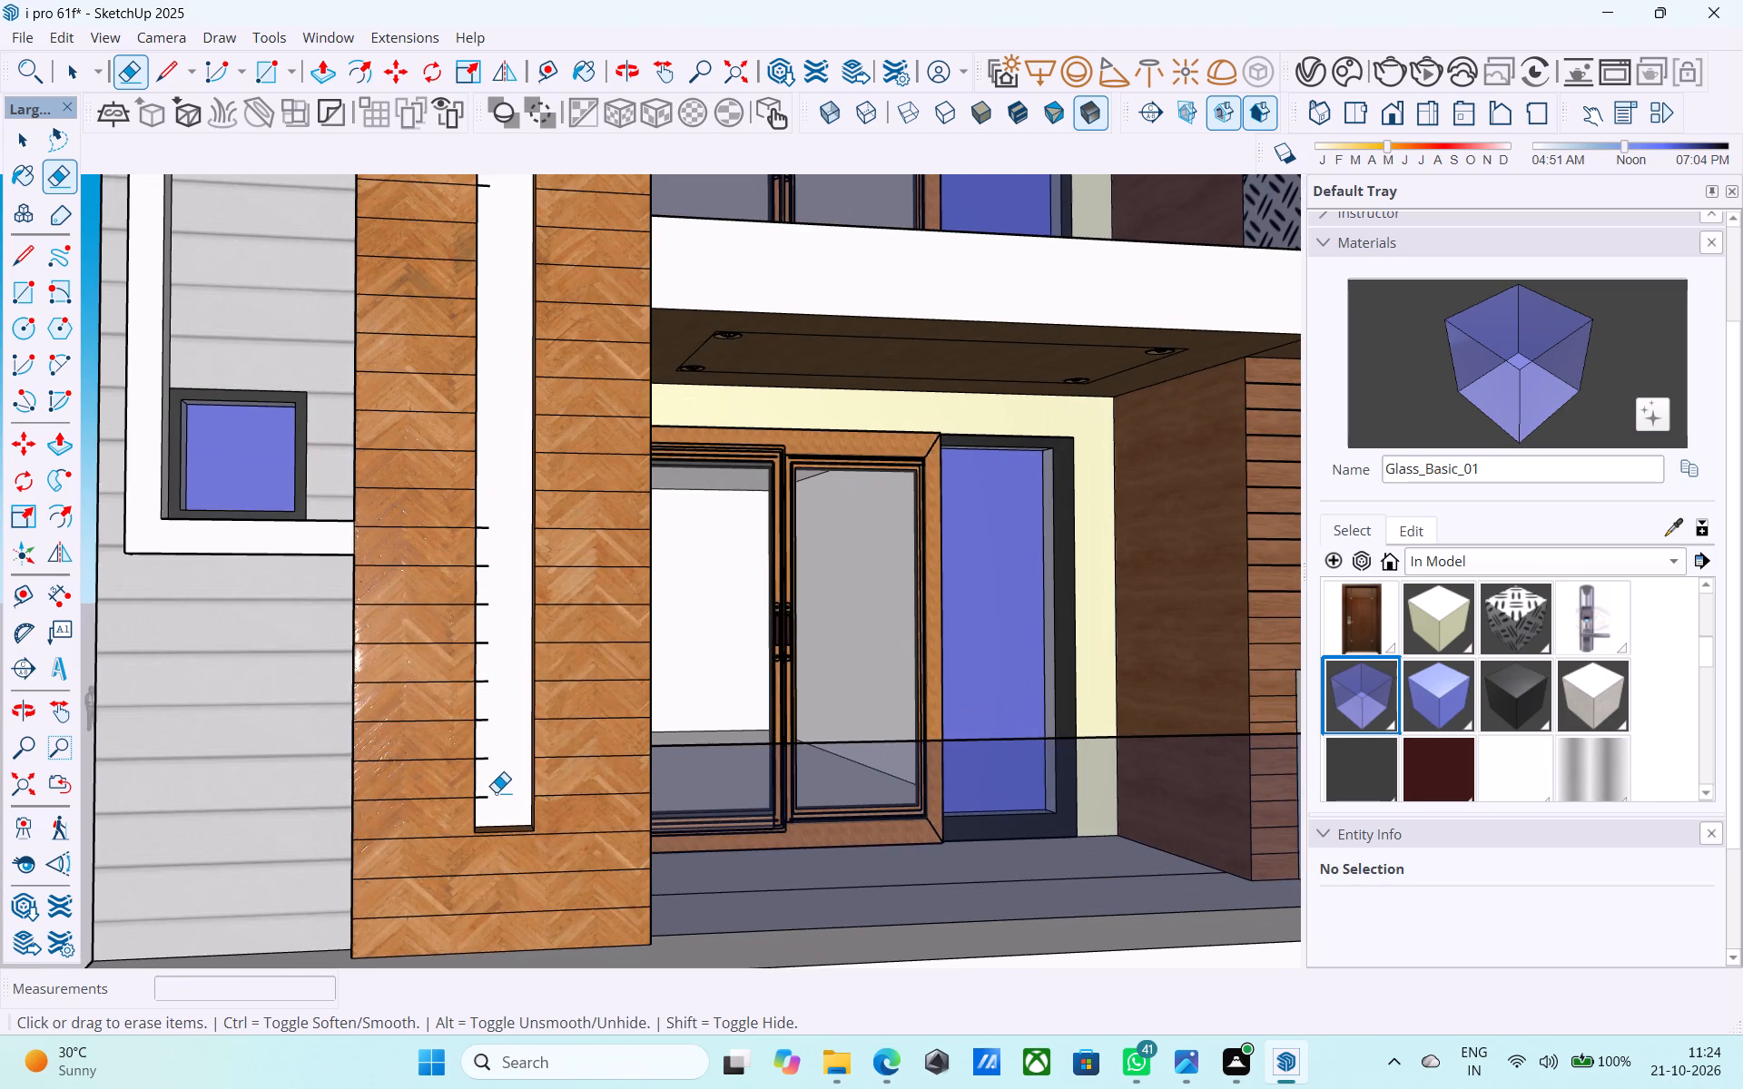
scroll(496, 792, "up", 4)
left_click(487, 800)
left_click(477, 741)
left_click(485, 686)
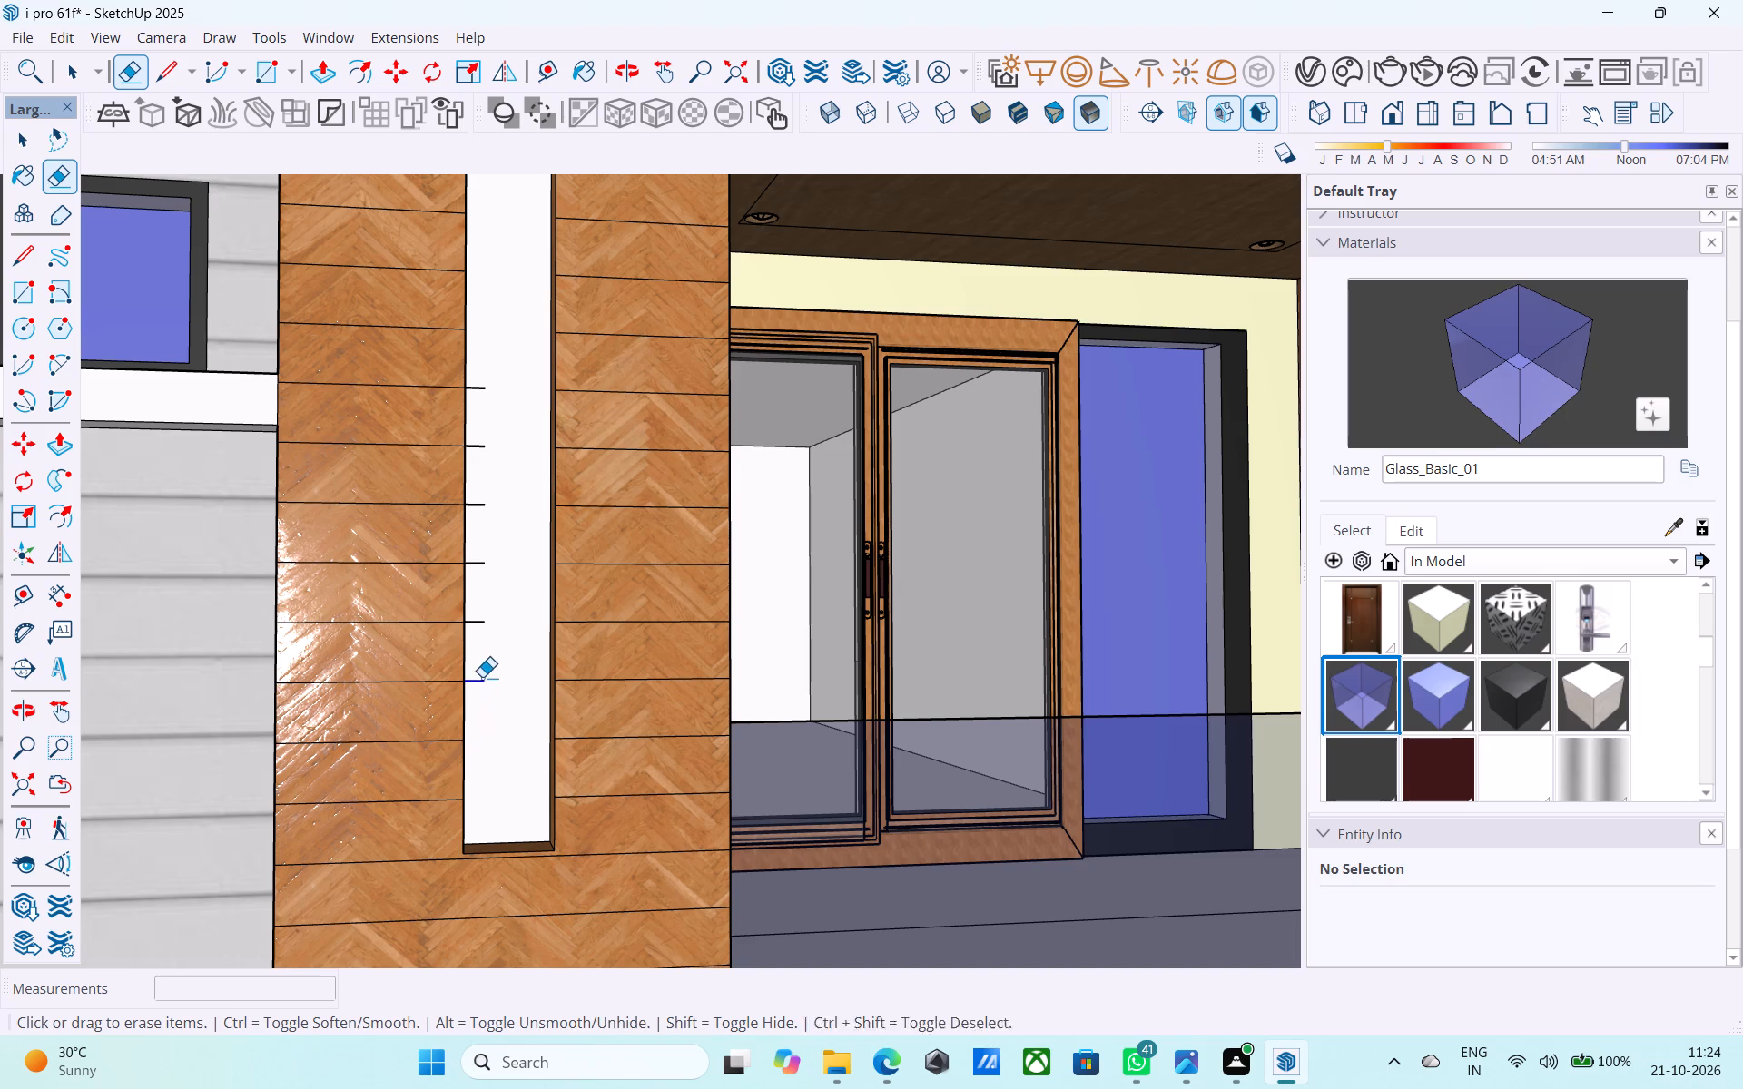
left_click_drag(482, 631, 483, 617)
left_click_drag(485, 574, 481, 559)
left_click_drag(483, 508, 486, 492)
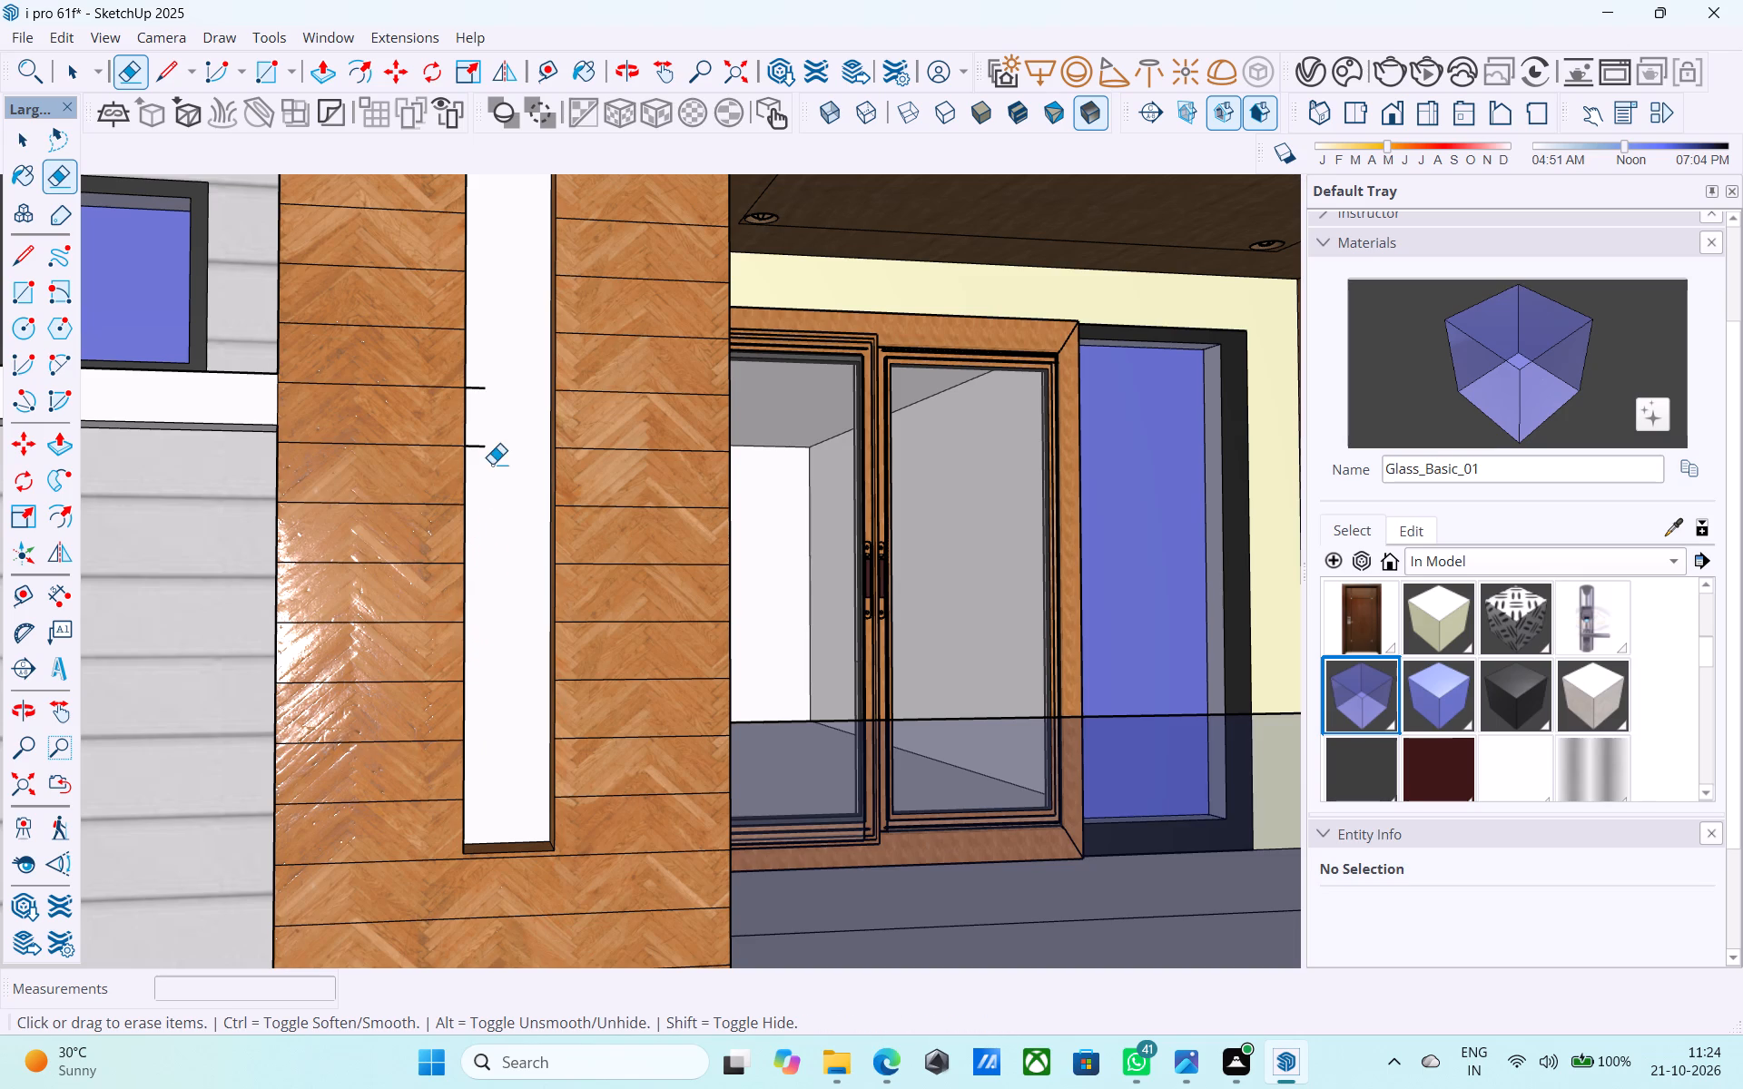
left_click_drag(486, 446, 481, 433)
left_click_drag(488, 393, 480, 354)
Erase the remaining short line stubs along the white strip's side edge up to the strip's top.
scroll(488, 349, "down", 8)
middle_click_drag(533, 437, 573, 652)
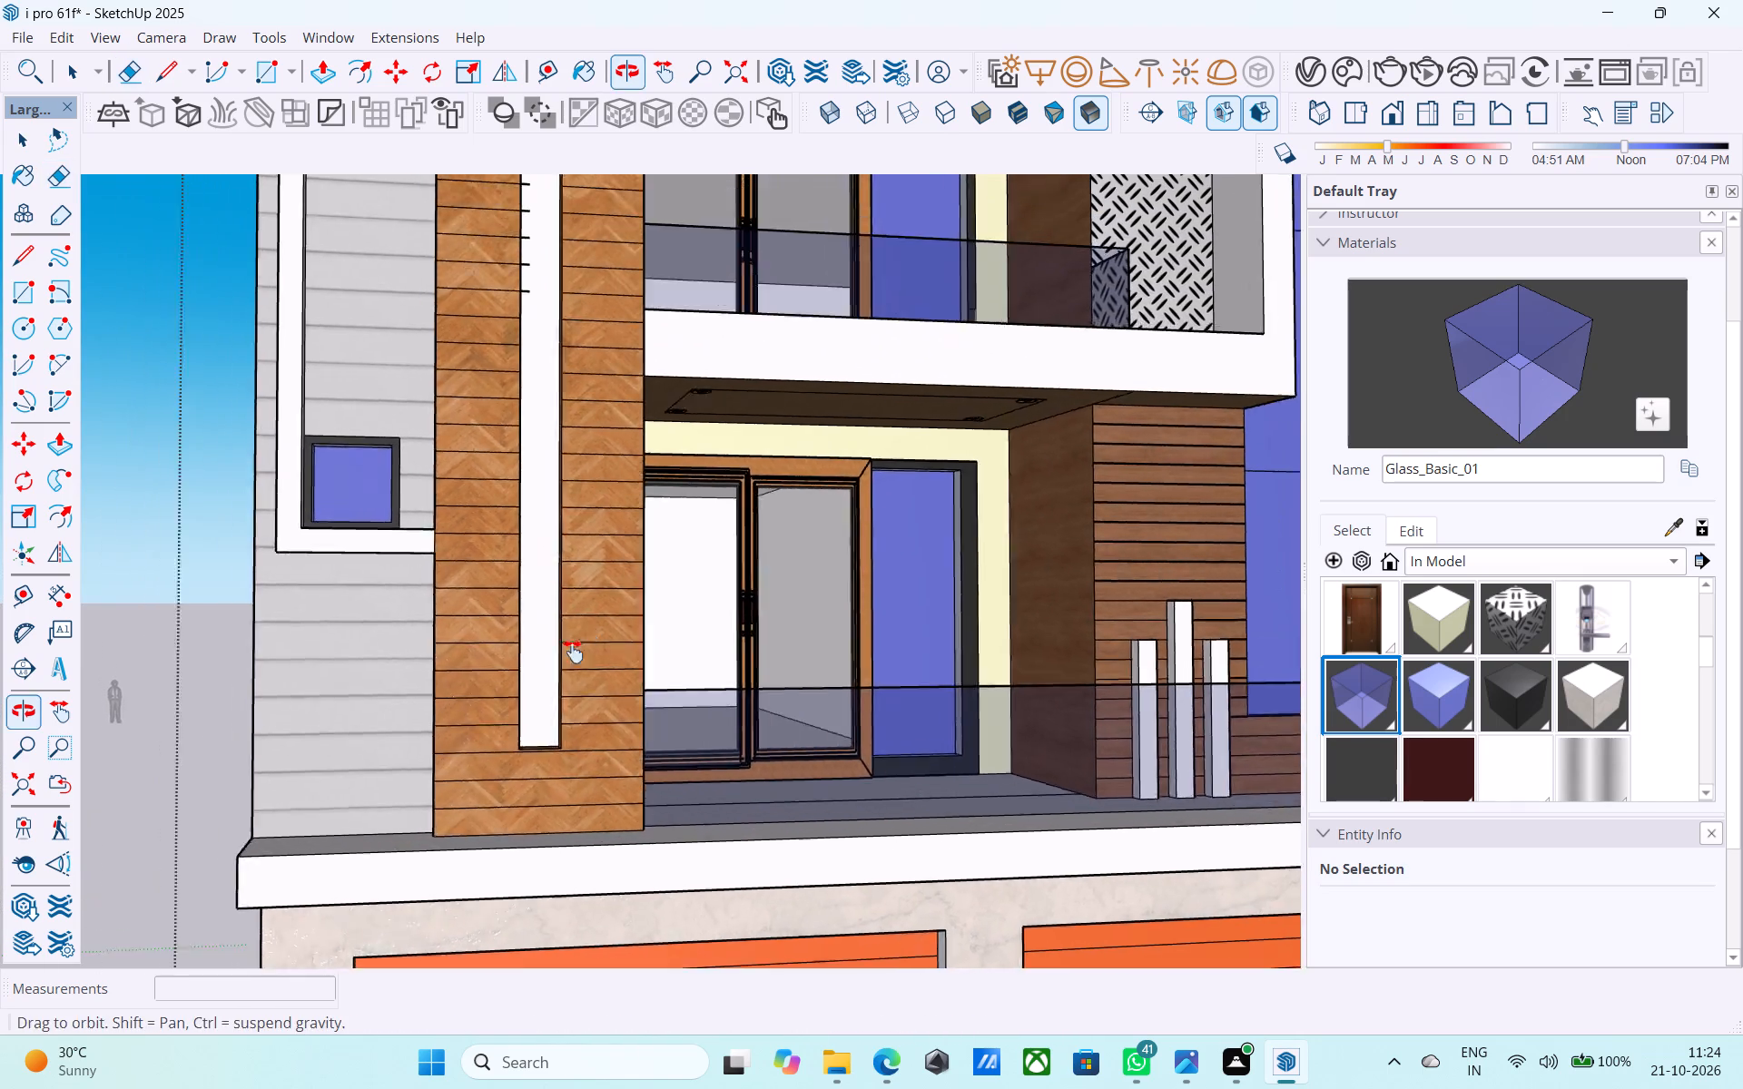
middle_click_drag(573, 652, 576, 787)
middle_click_drag(569, 546, 548, 625, "shift")
scroll(547, 626, "up", 8)
left_click_drag(492, 586, 496, 611)
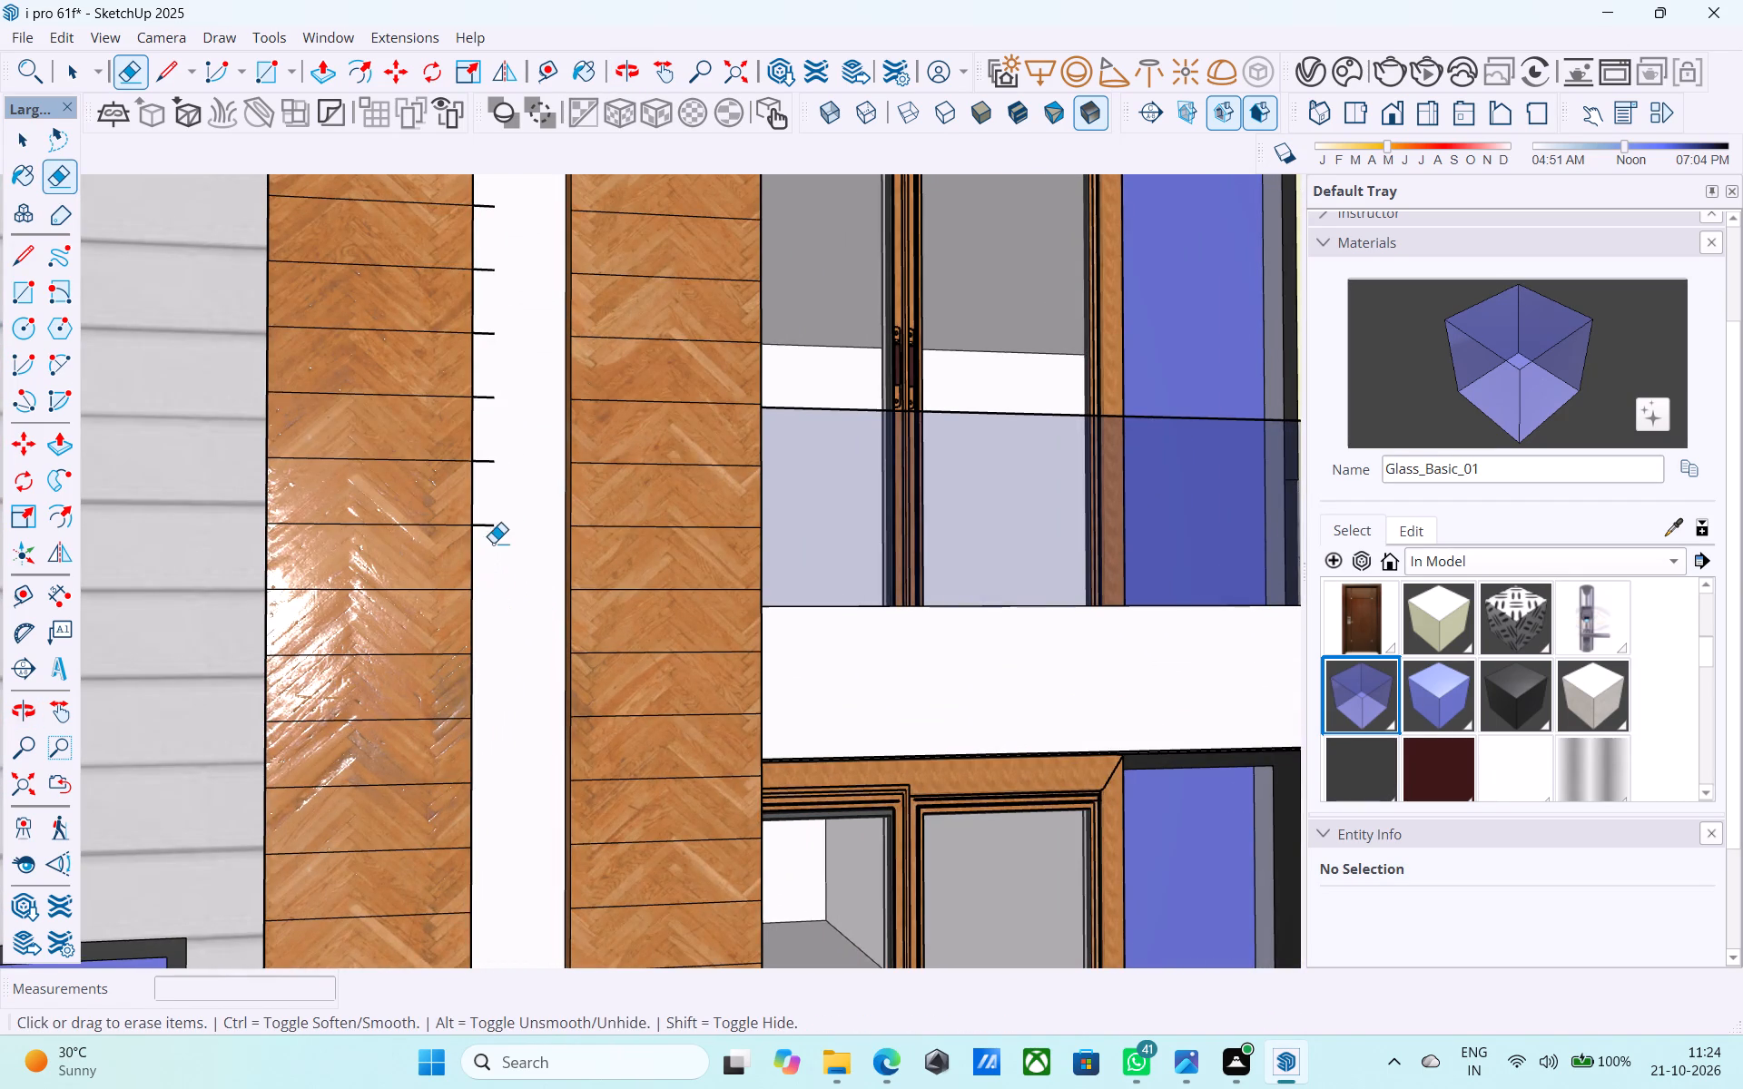
left_click_drag(490, 522, 484, 544)
left_click_drag(487, 452, 491, 473)
middle_click_drag(496, 469, 471, 674)
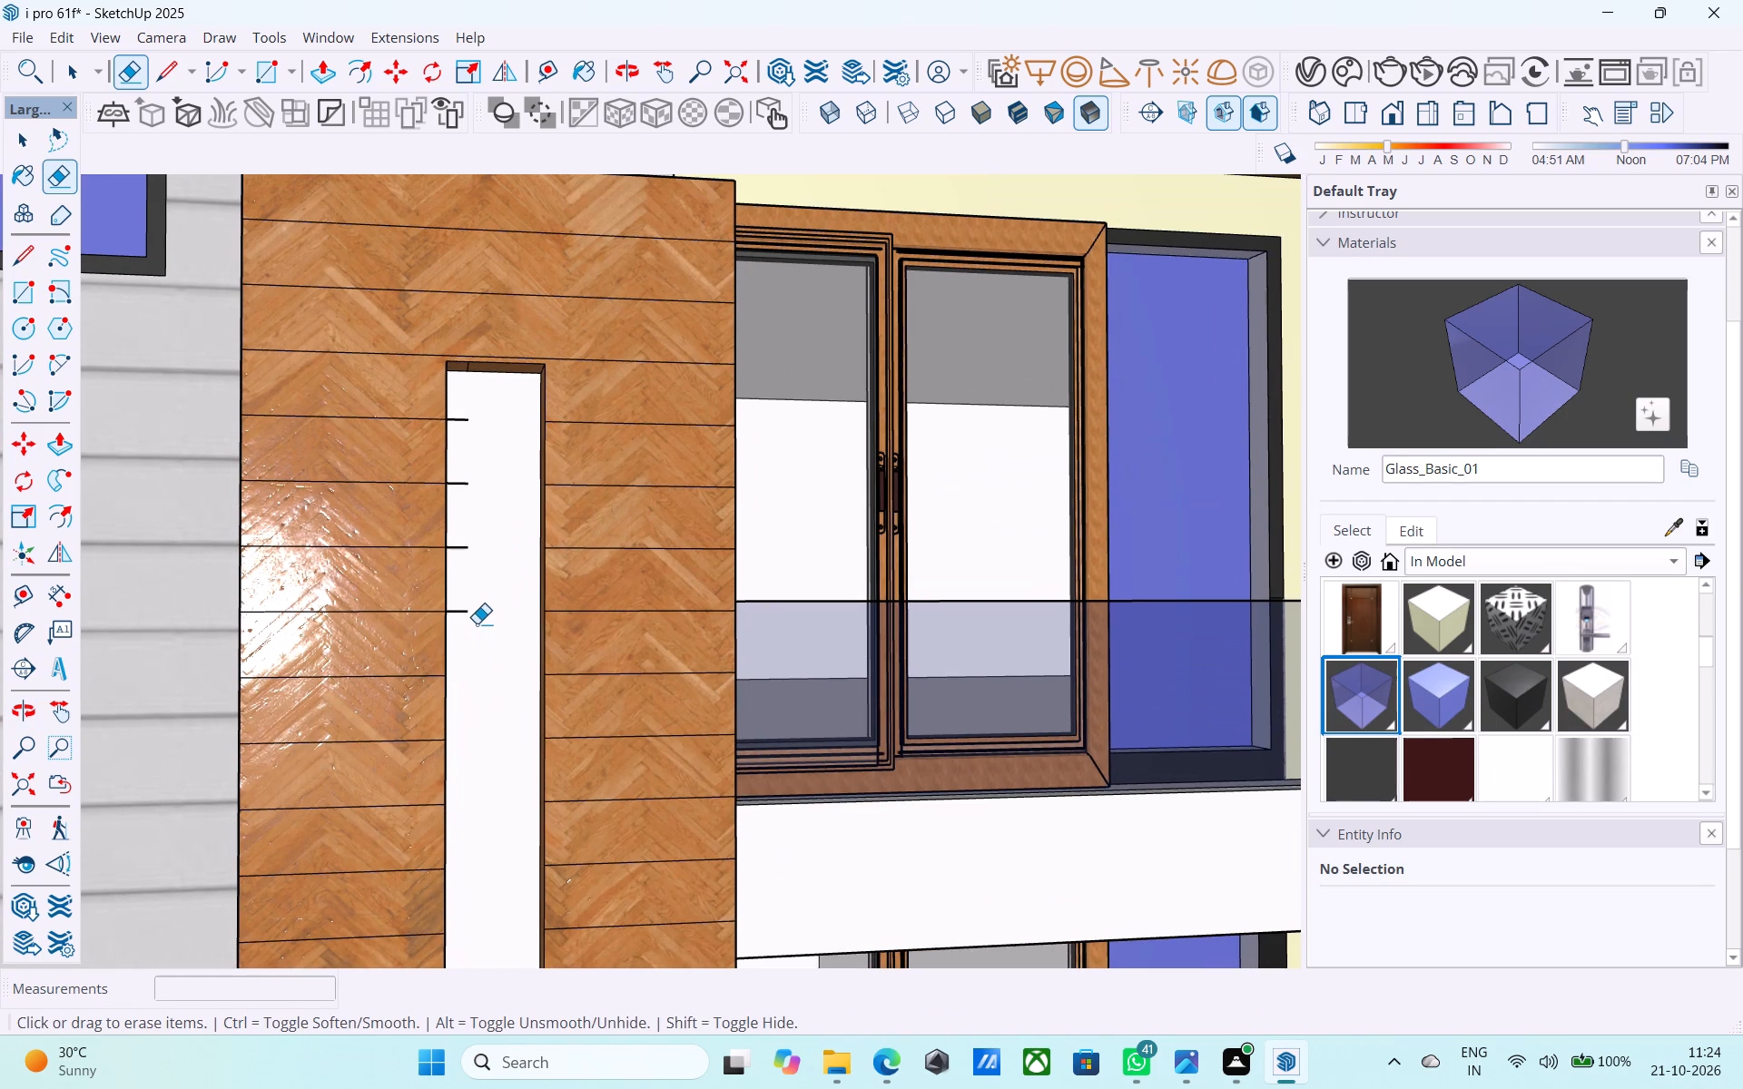
left_click_drag(463, 607, 468, 621)
left_click_drag(464, 540, 465, 567)
left_click_drag(463, 483, 464, 491)
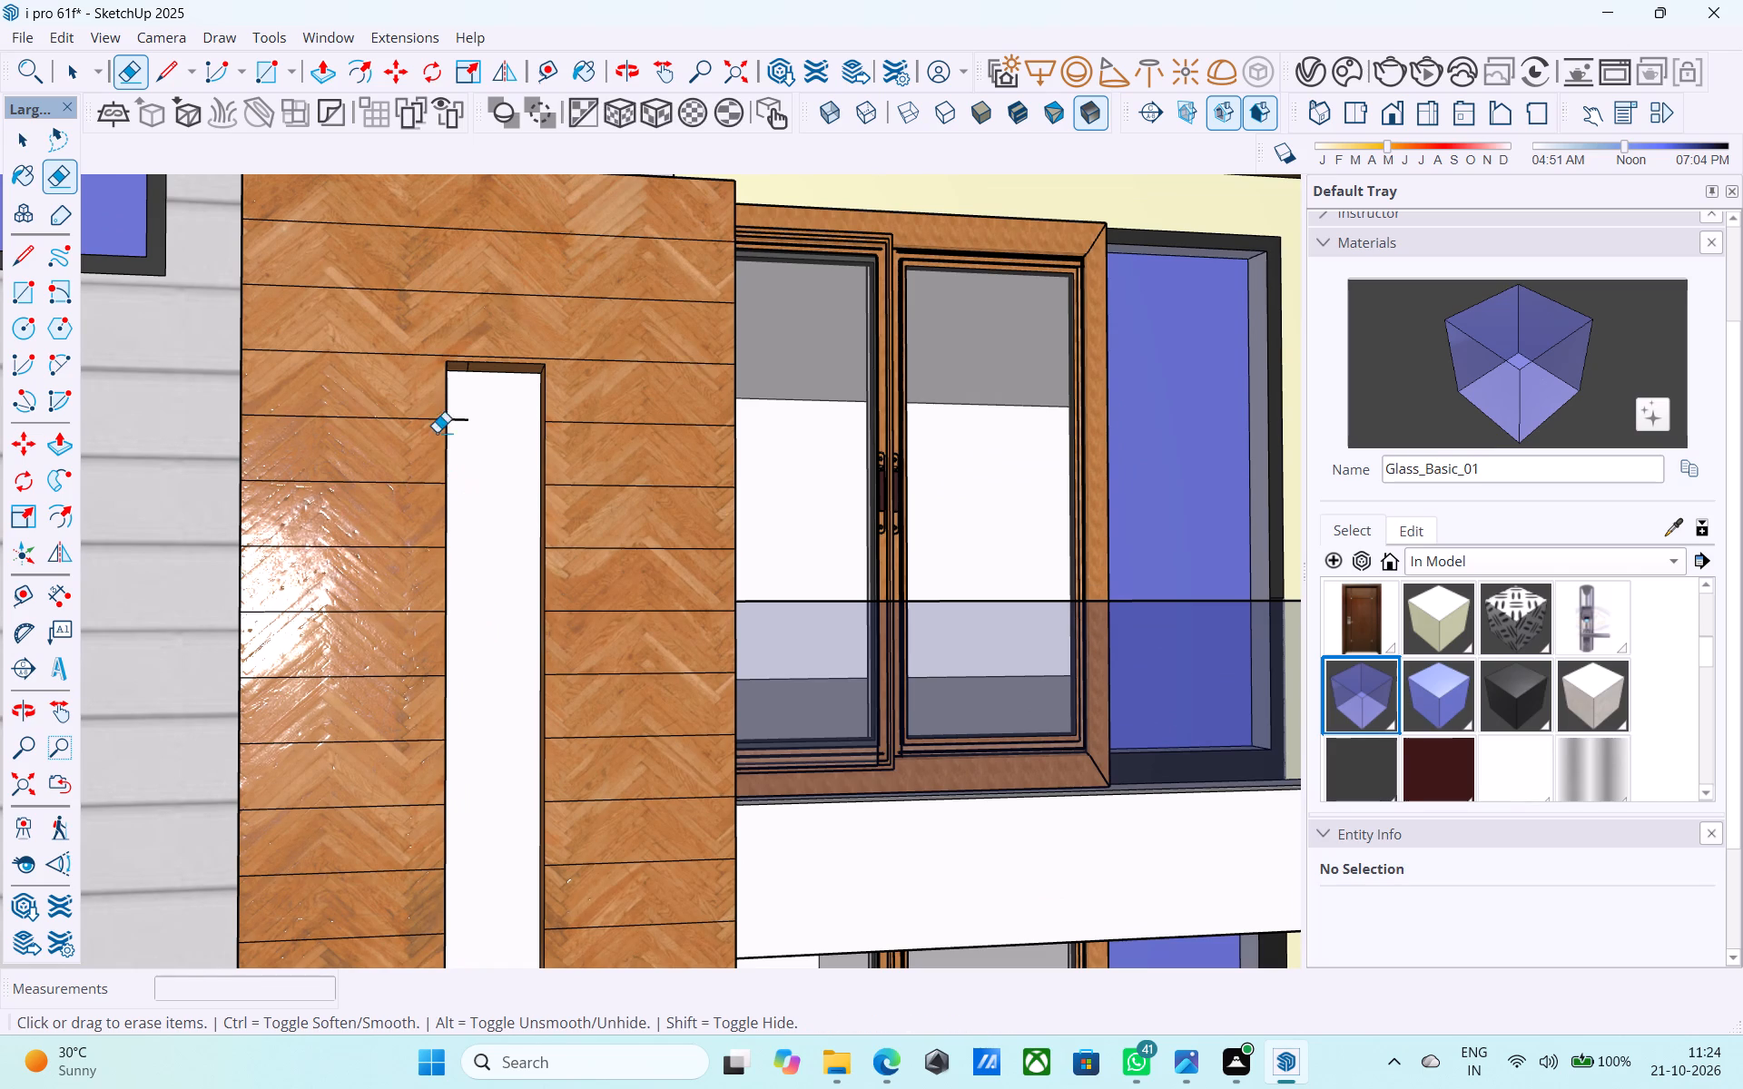
left_click_drag(467, 415, 467, 436)
scroll(470, 466, "down", 5)
key("space")
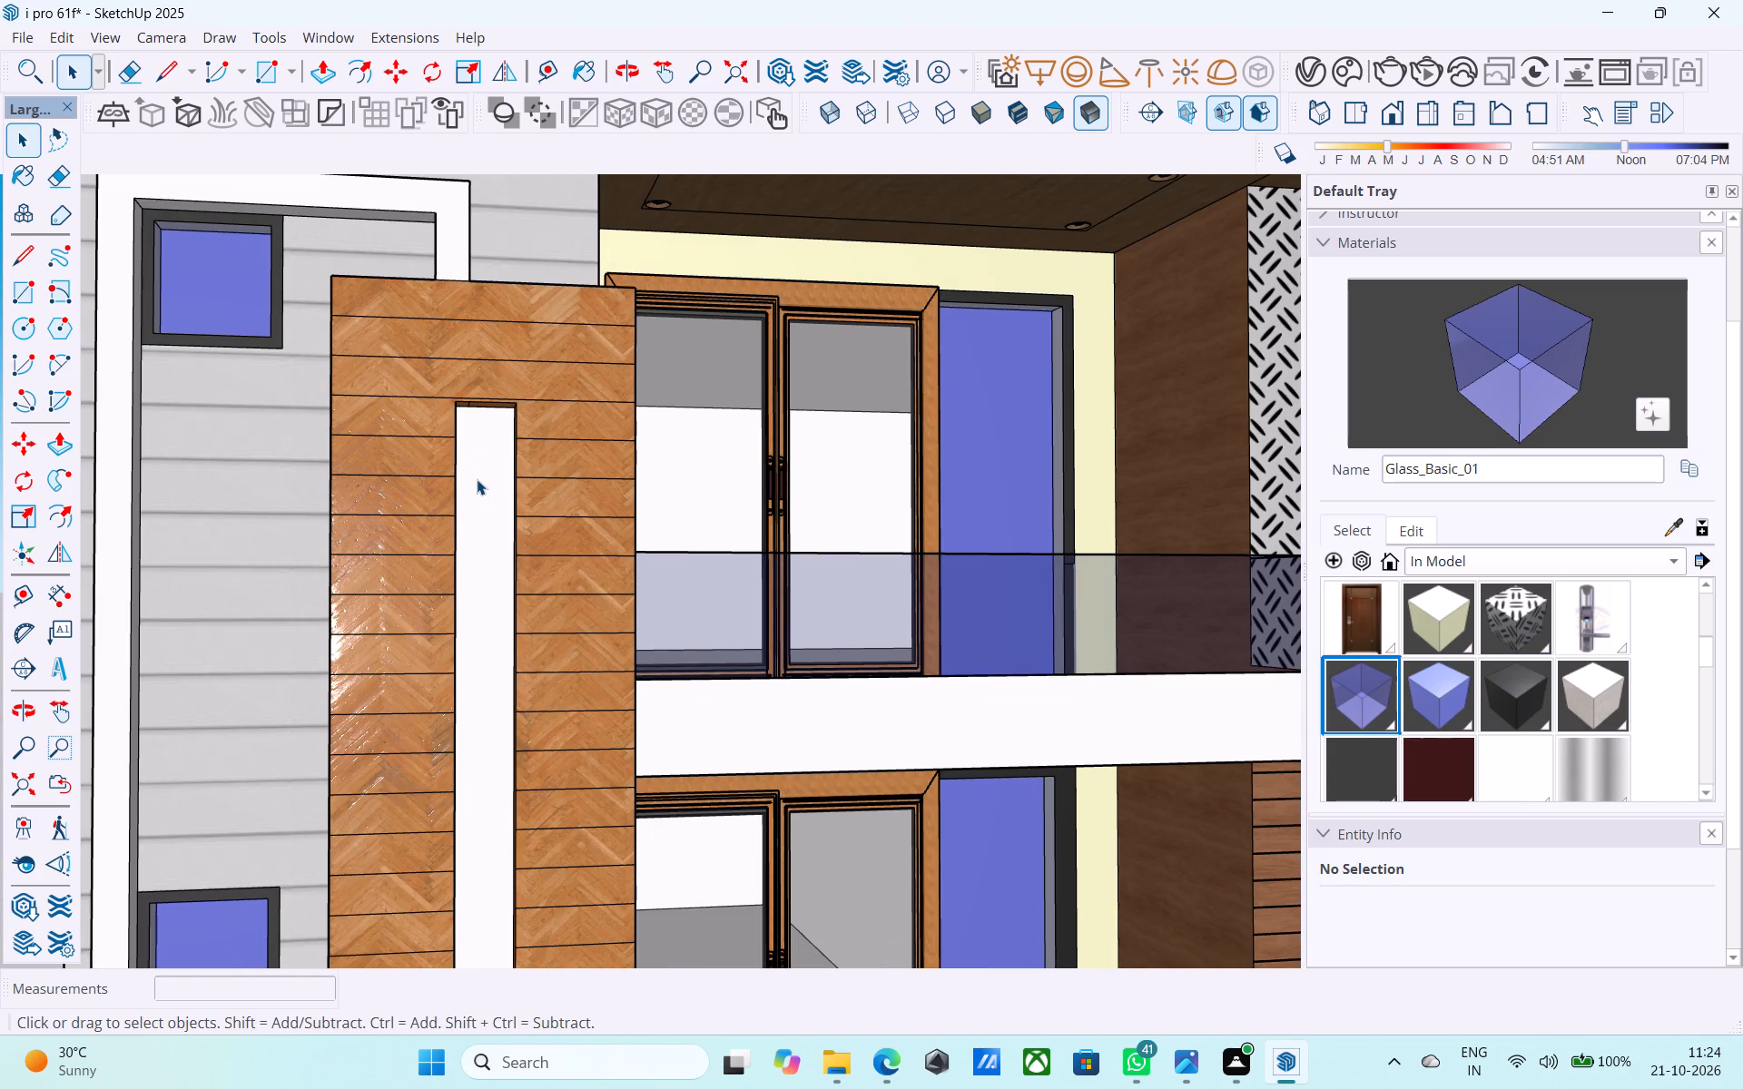
Save the model.
key("ctrl+s")
key("space")
Examine the grooved wood column and the whole house front from several angles and distances.
scroll(435, 415, "down", 10)
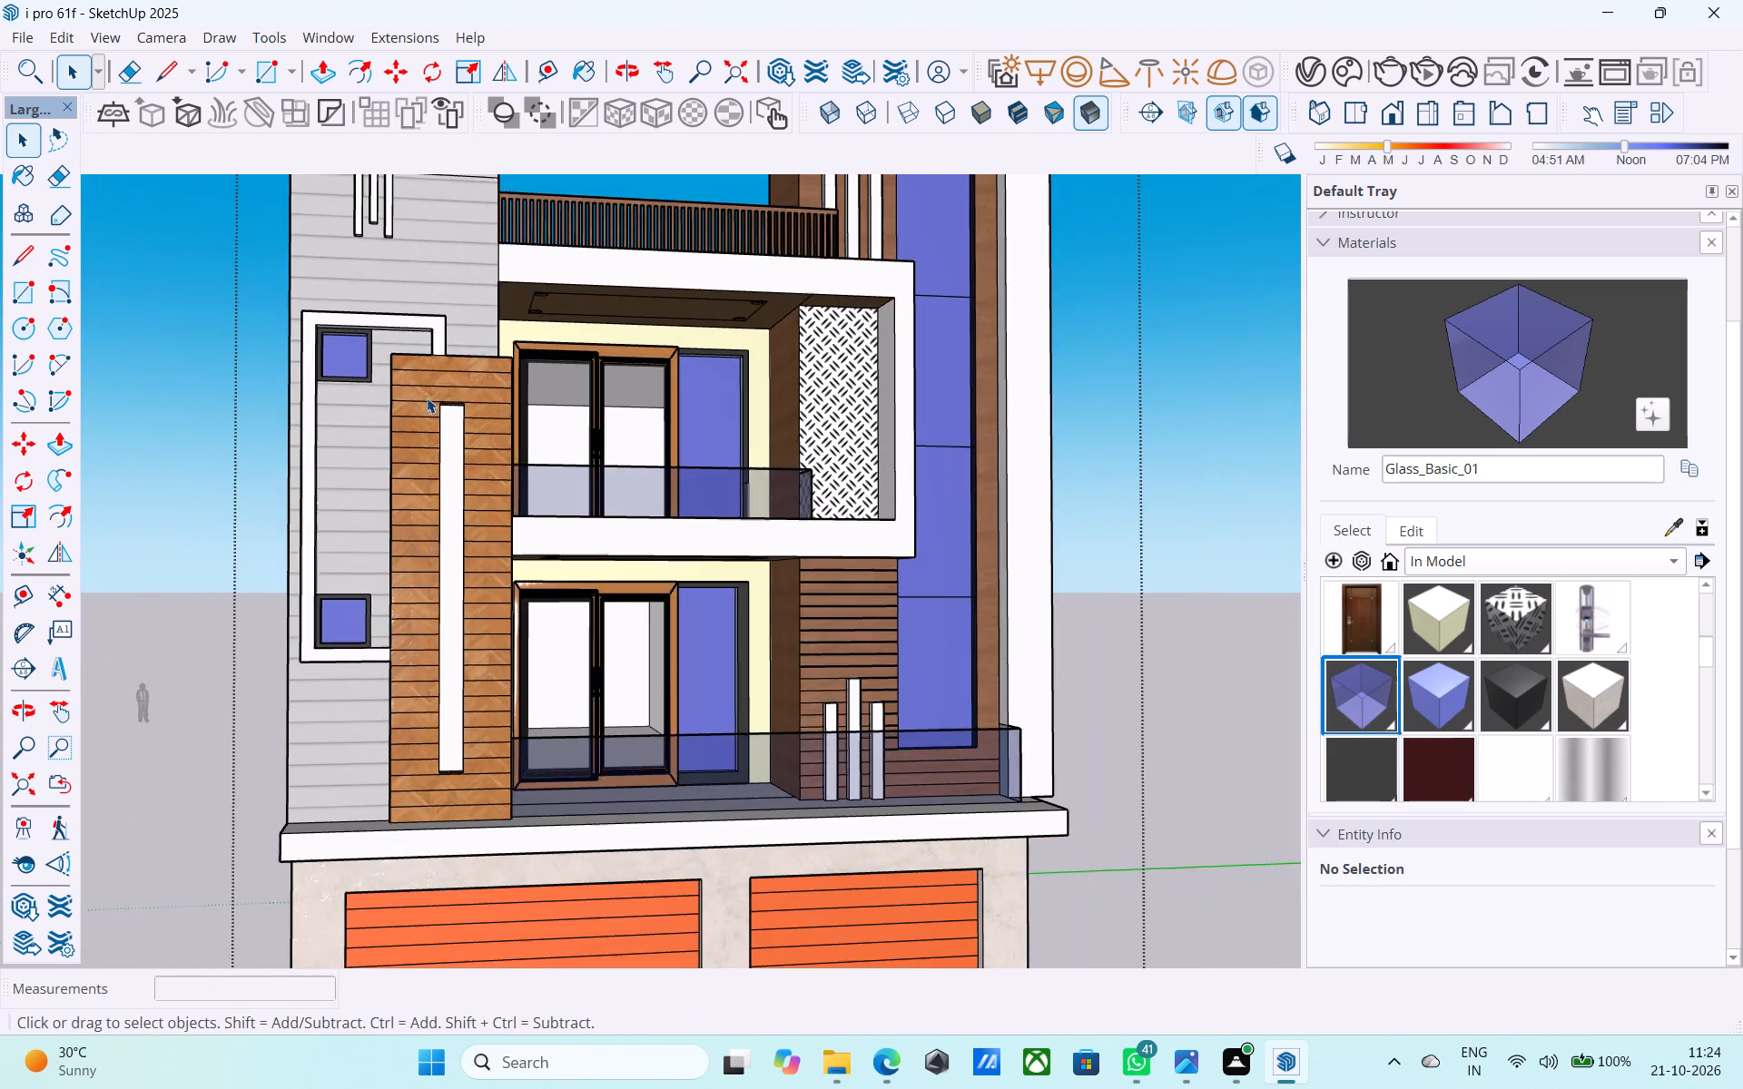
middle_click_drag(427, 397, 200, 538)
middle_click_drag(395, 431, 444, 542)
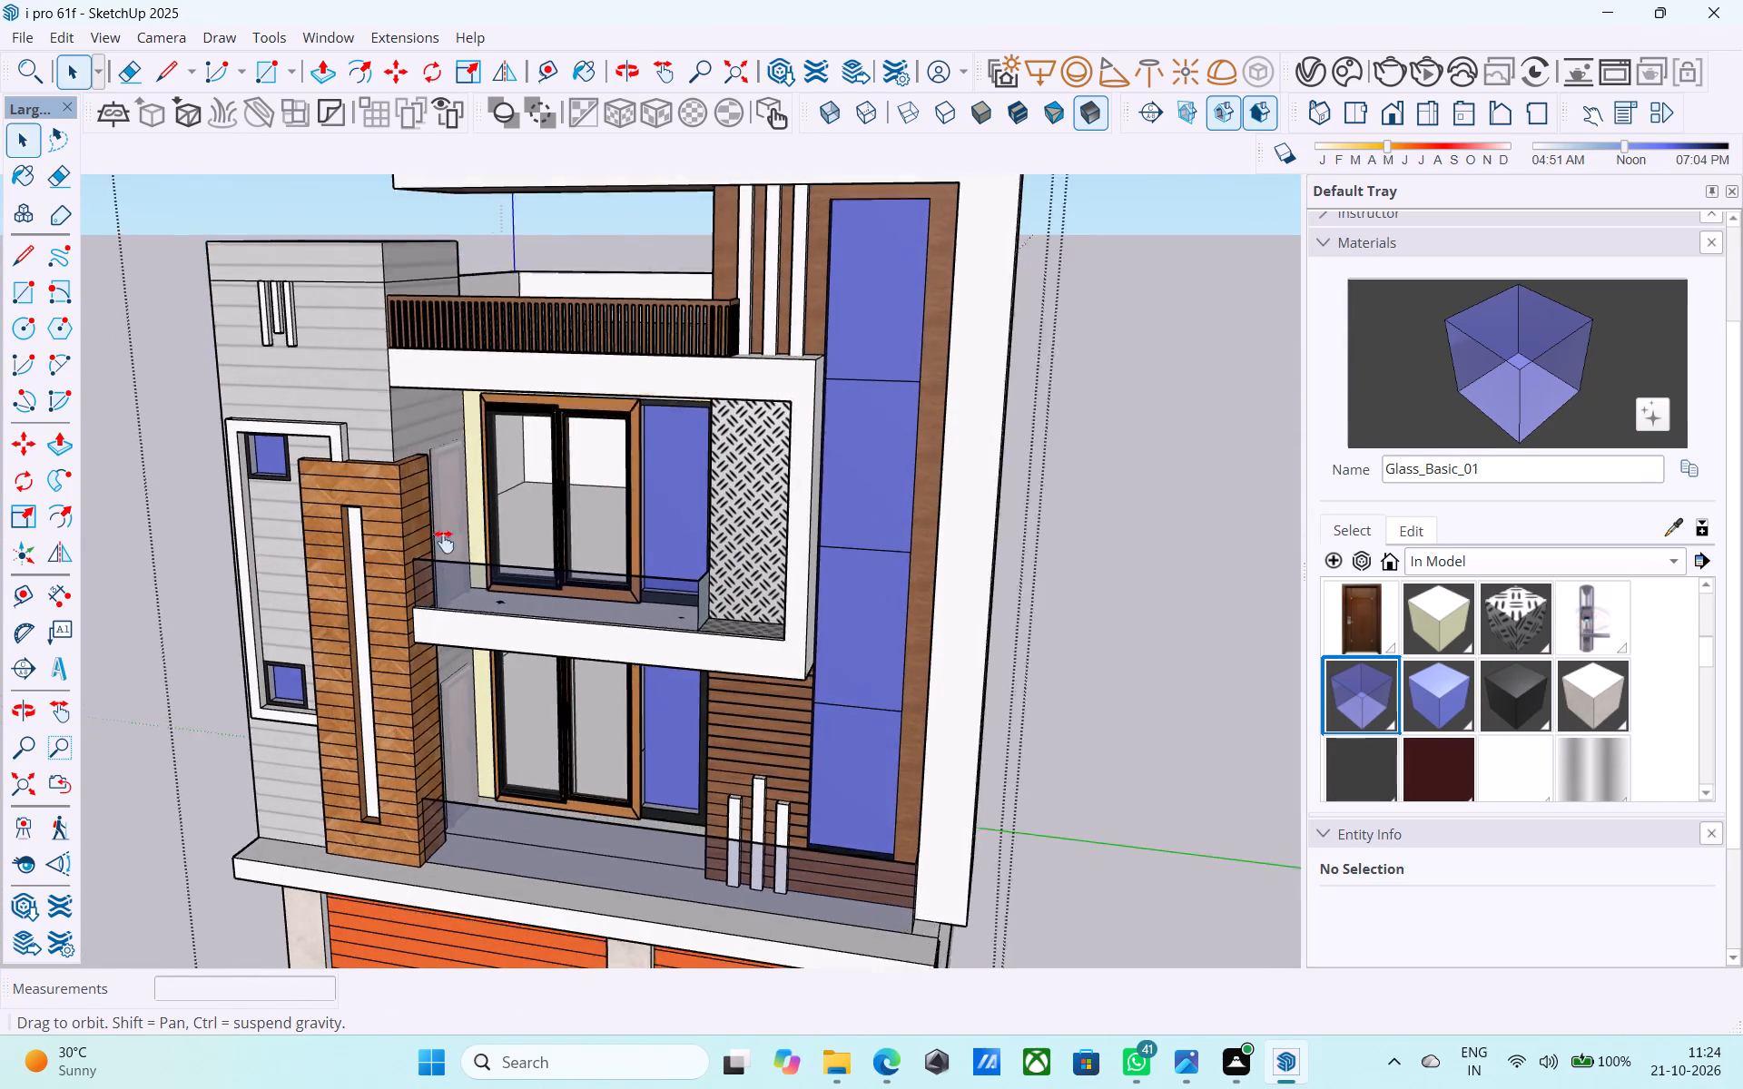
middle_click_drag(444, 542, 653, 451)
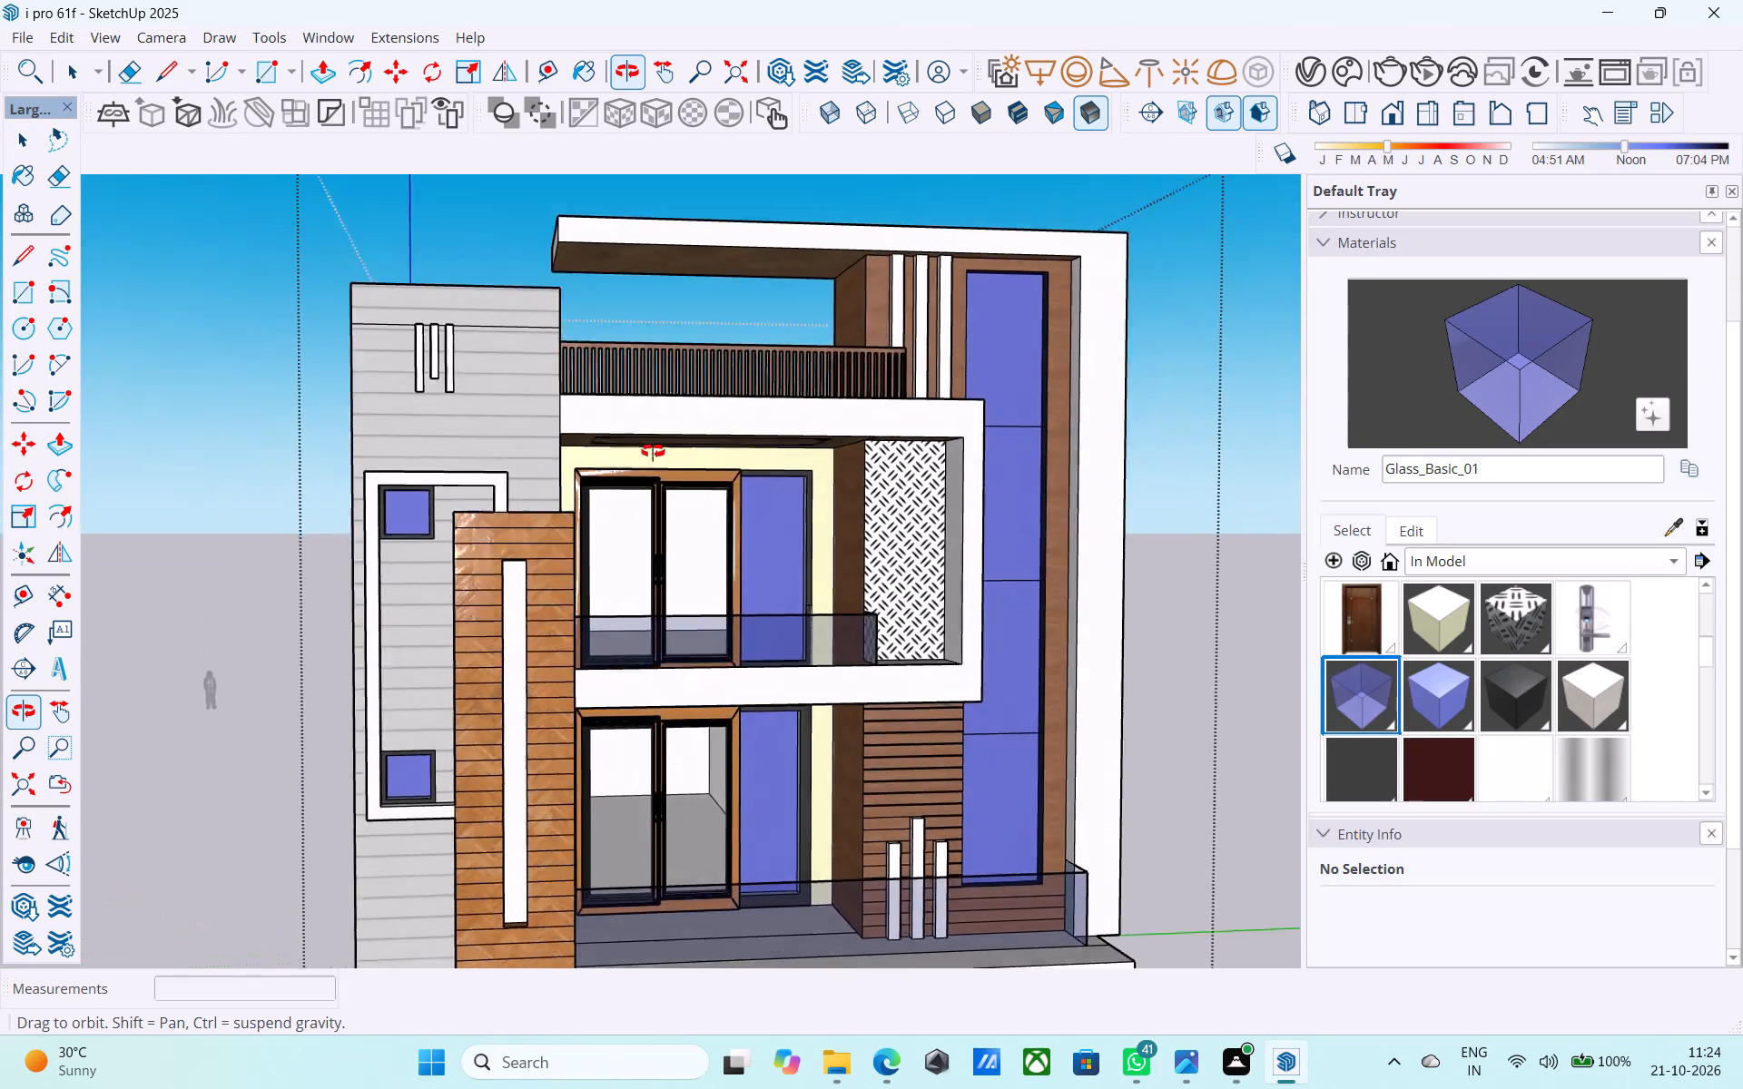
middle_click_drag(653, 451, 506, 338)
scroll(508, 350, "down", 4)
middle_click_drag(524, 424, 578, 568)
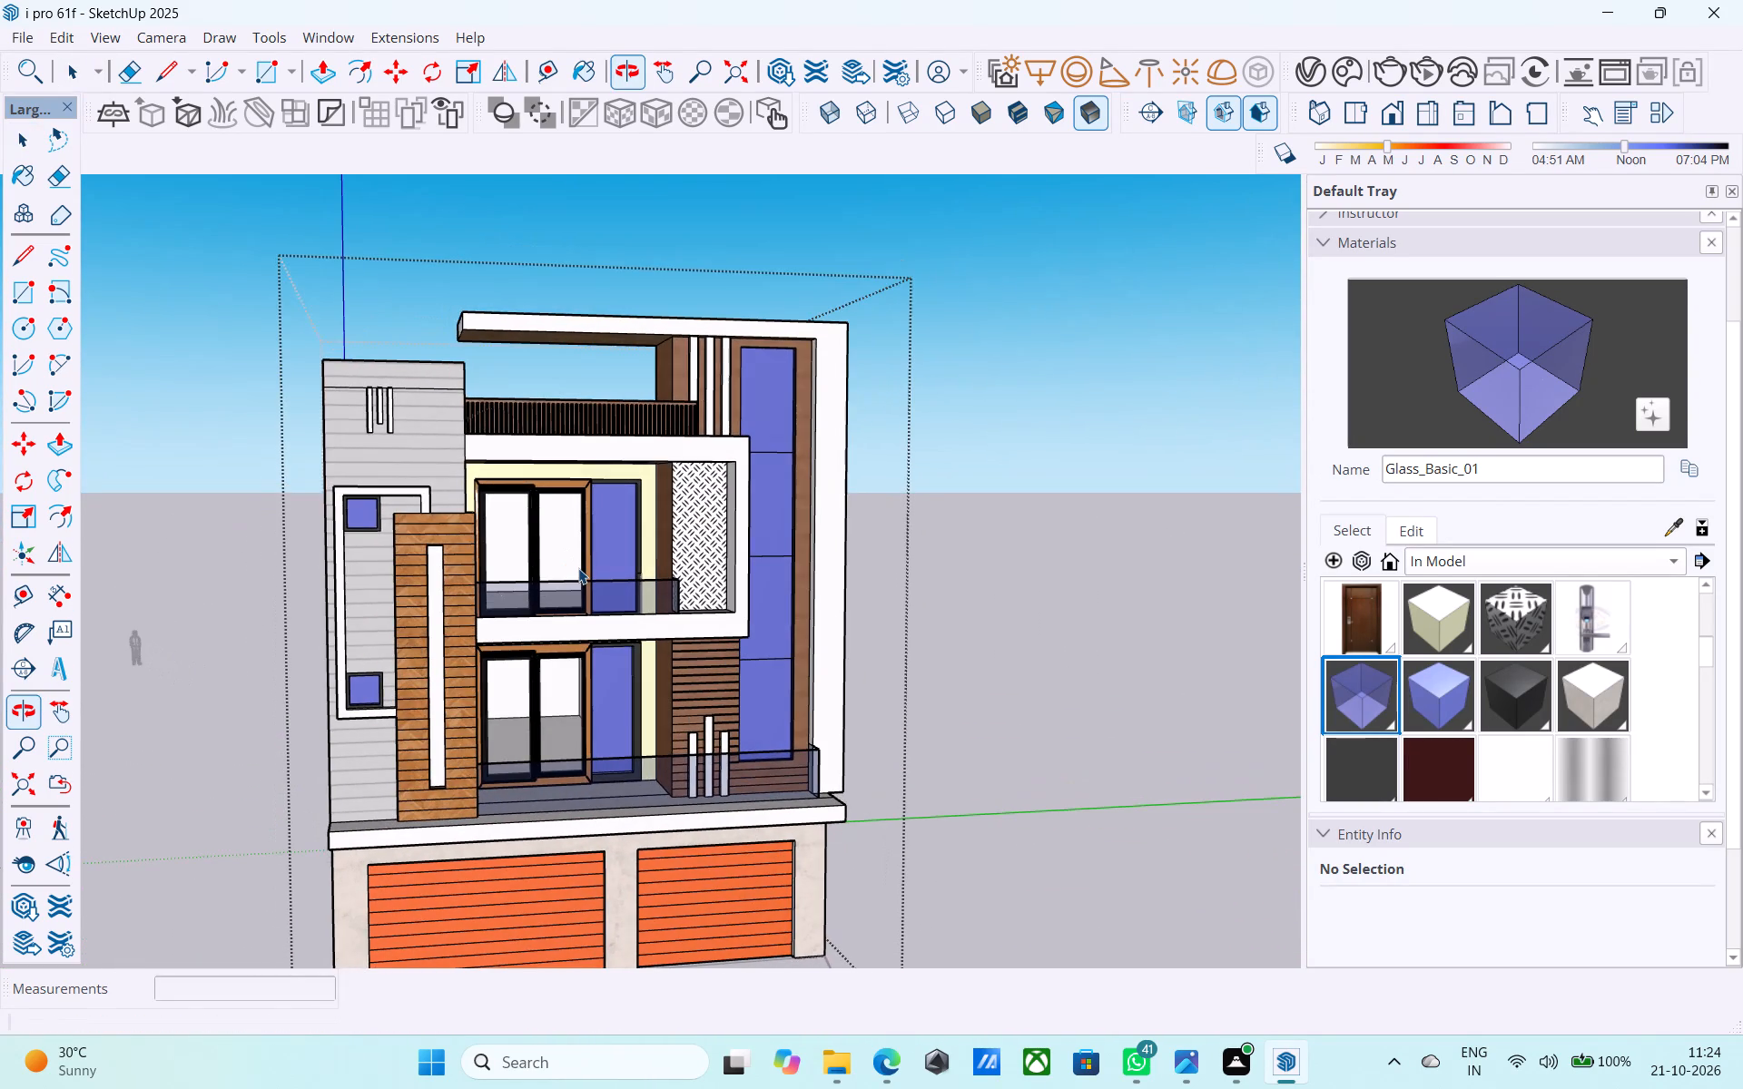
middle_click_drag(578, 568, 536, 467)
scroll(543, 484, "down", 2)
middle_click_drag(548, 483, 597, 569)
scroll(597, 569, "up", 4)
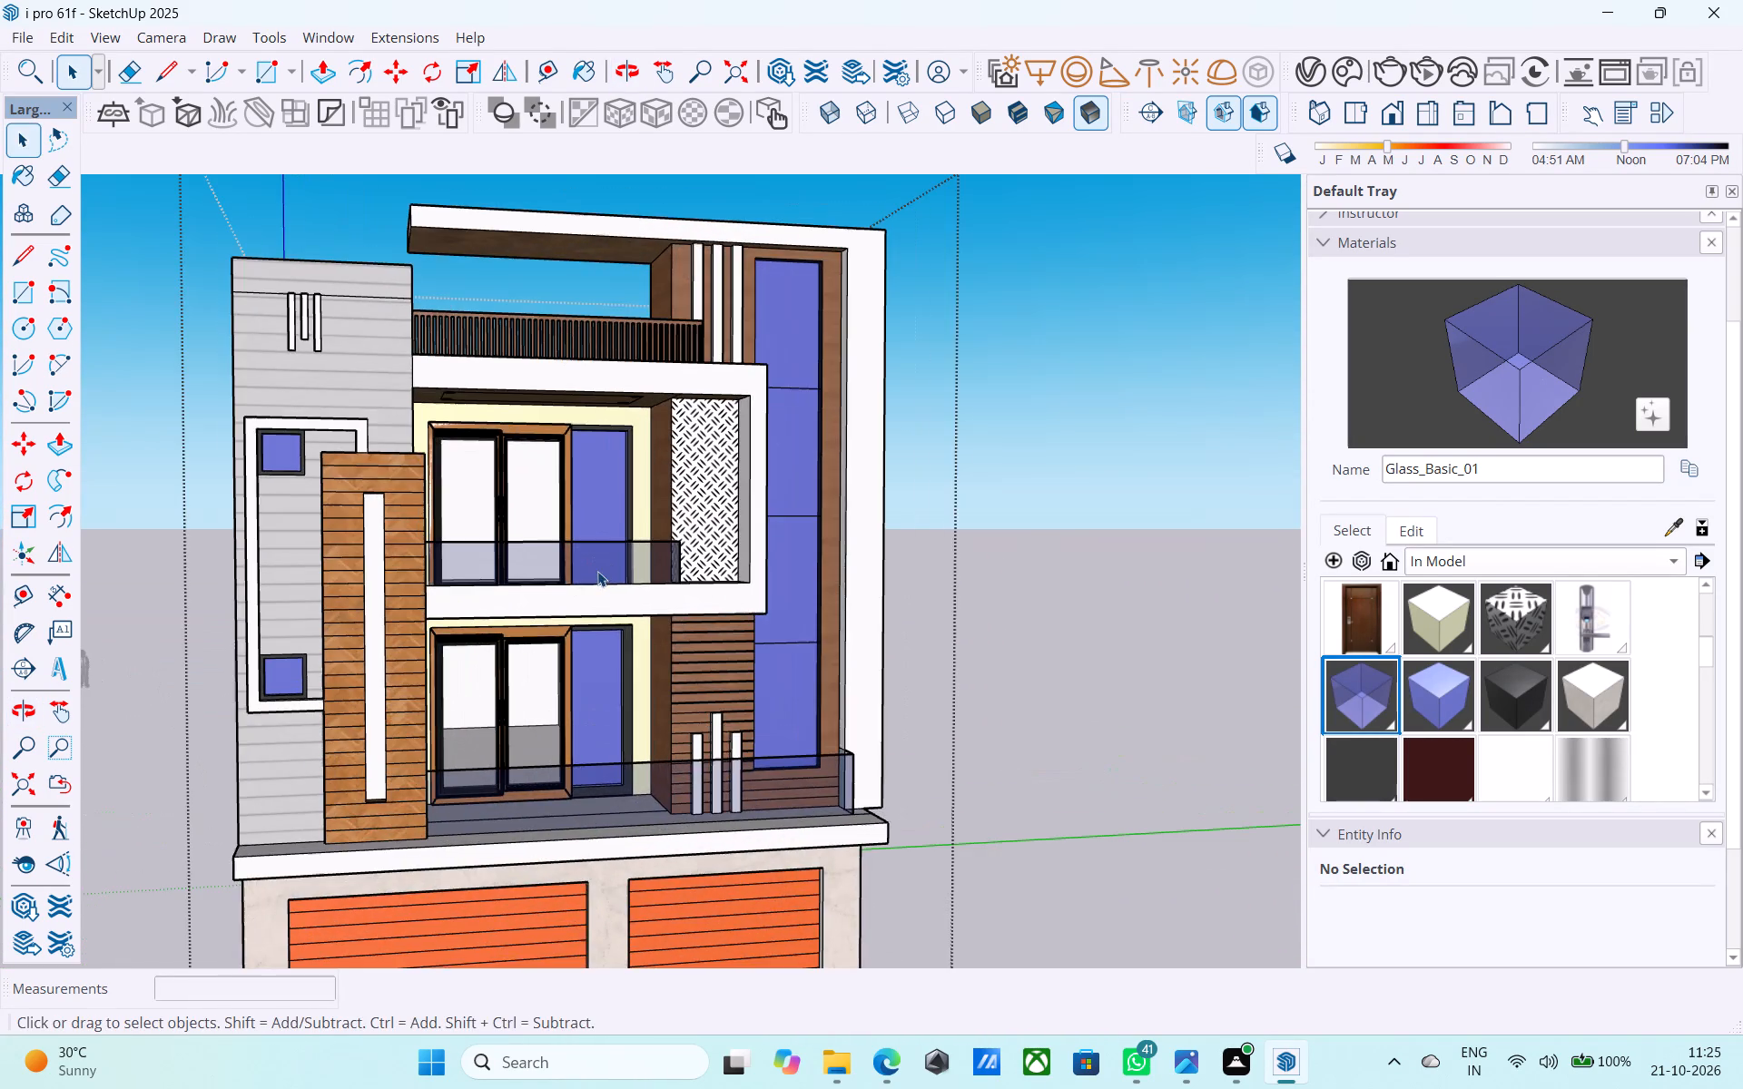
middle_click_drag(588, 590, 608, 532, "shift")
scroll(588, 590, "down", 1, "shift")
scroll(608, 531, "down", 1)
middle_click_drag(601, 544, 600, 607, "shift")
middle_click_drag(600, 607, 601, 539)
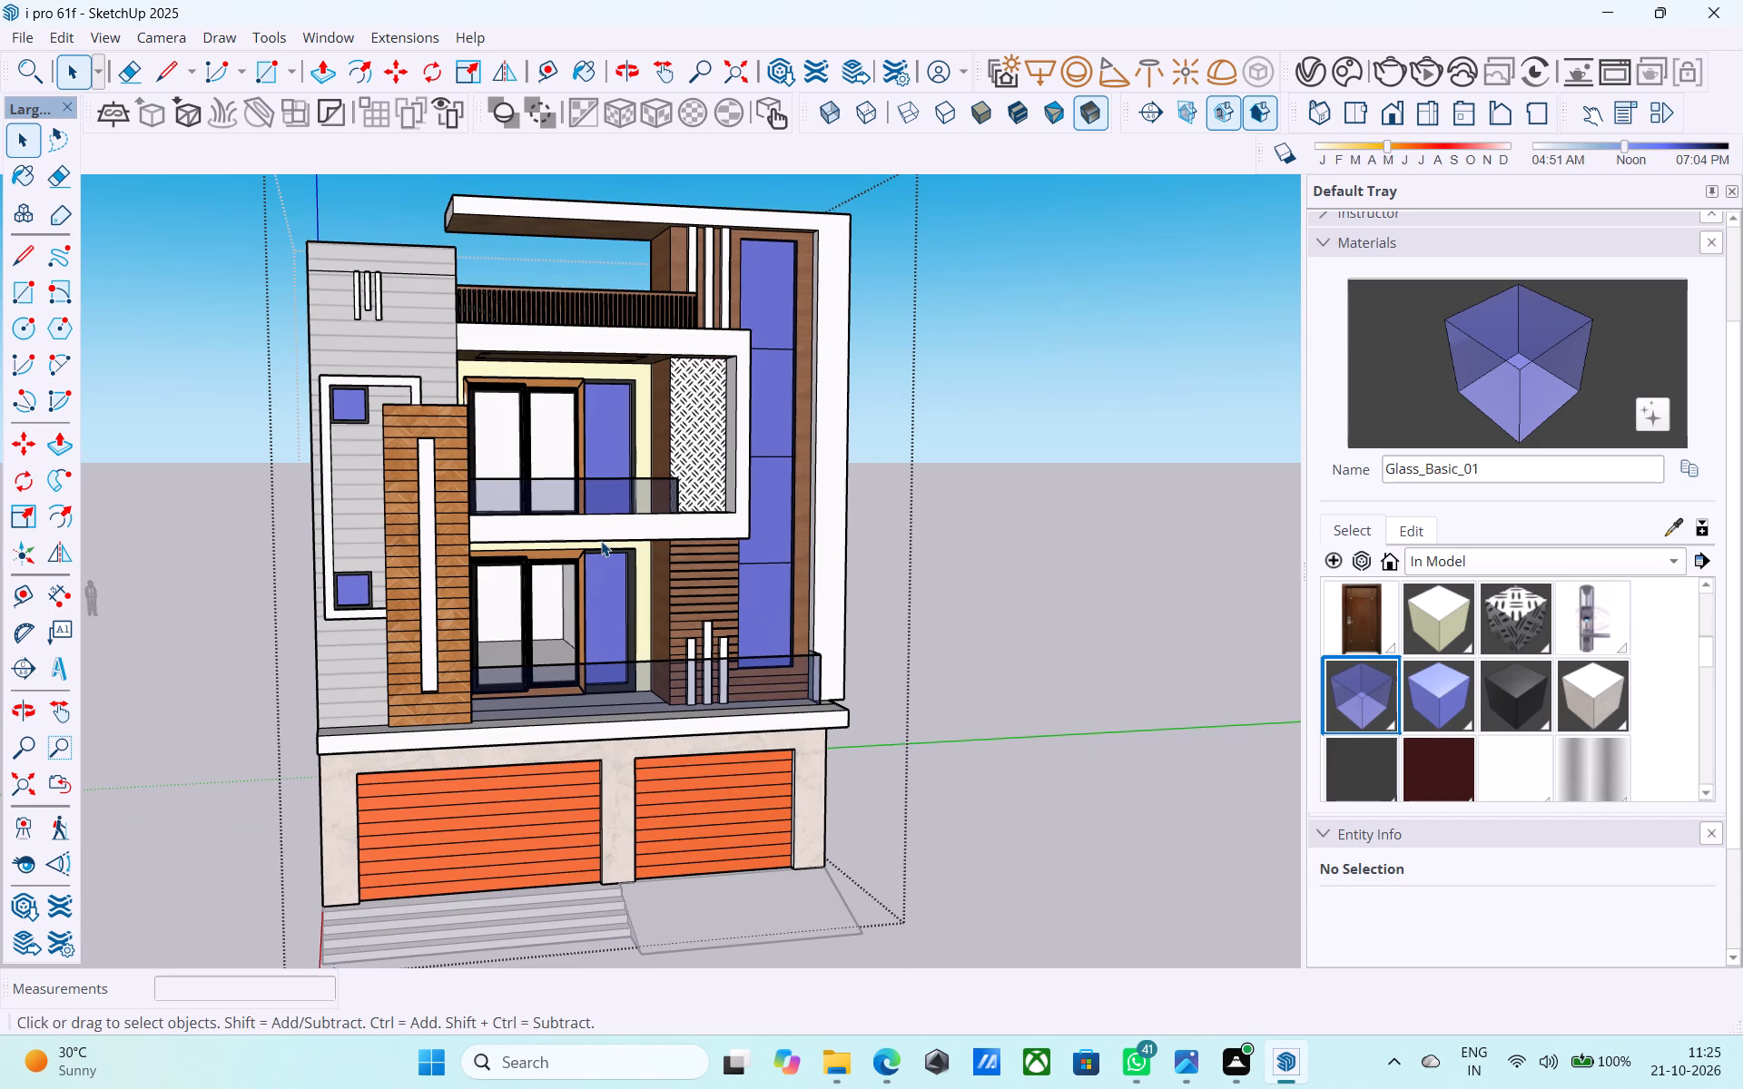
middle_click_drag(597, 593, 254, 574)
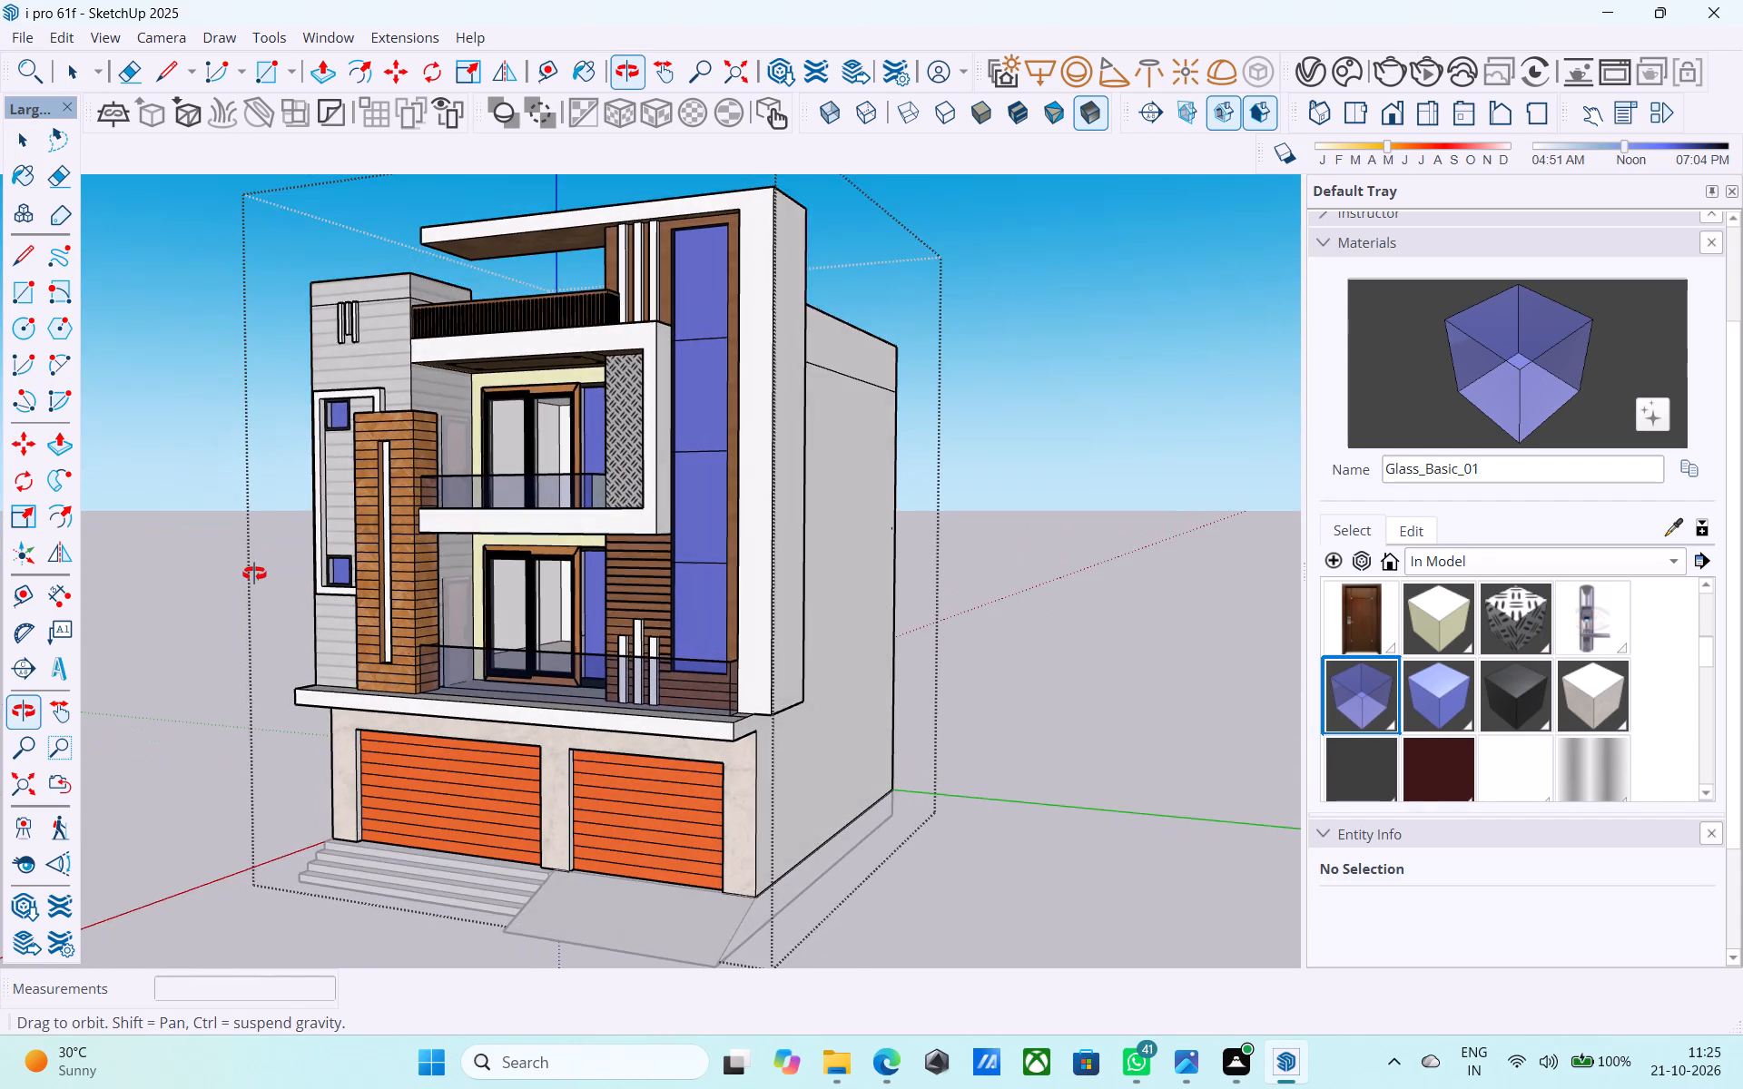
middle_click_drag(254, 574, 254, 575)
scroll(254, 575, "up", 1)
middle_click_drag(337, 619, 386, 628)
middle_click_drag(399, 641, 669, 691)
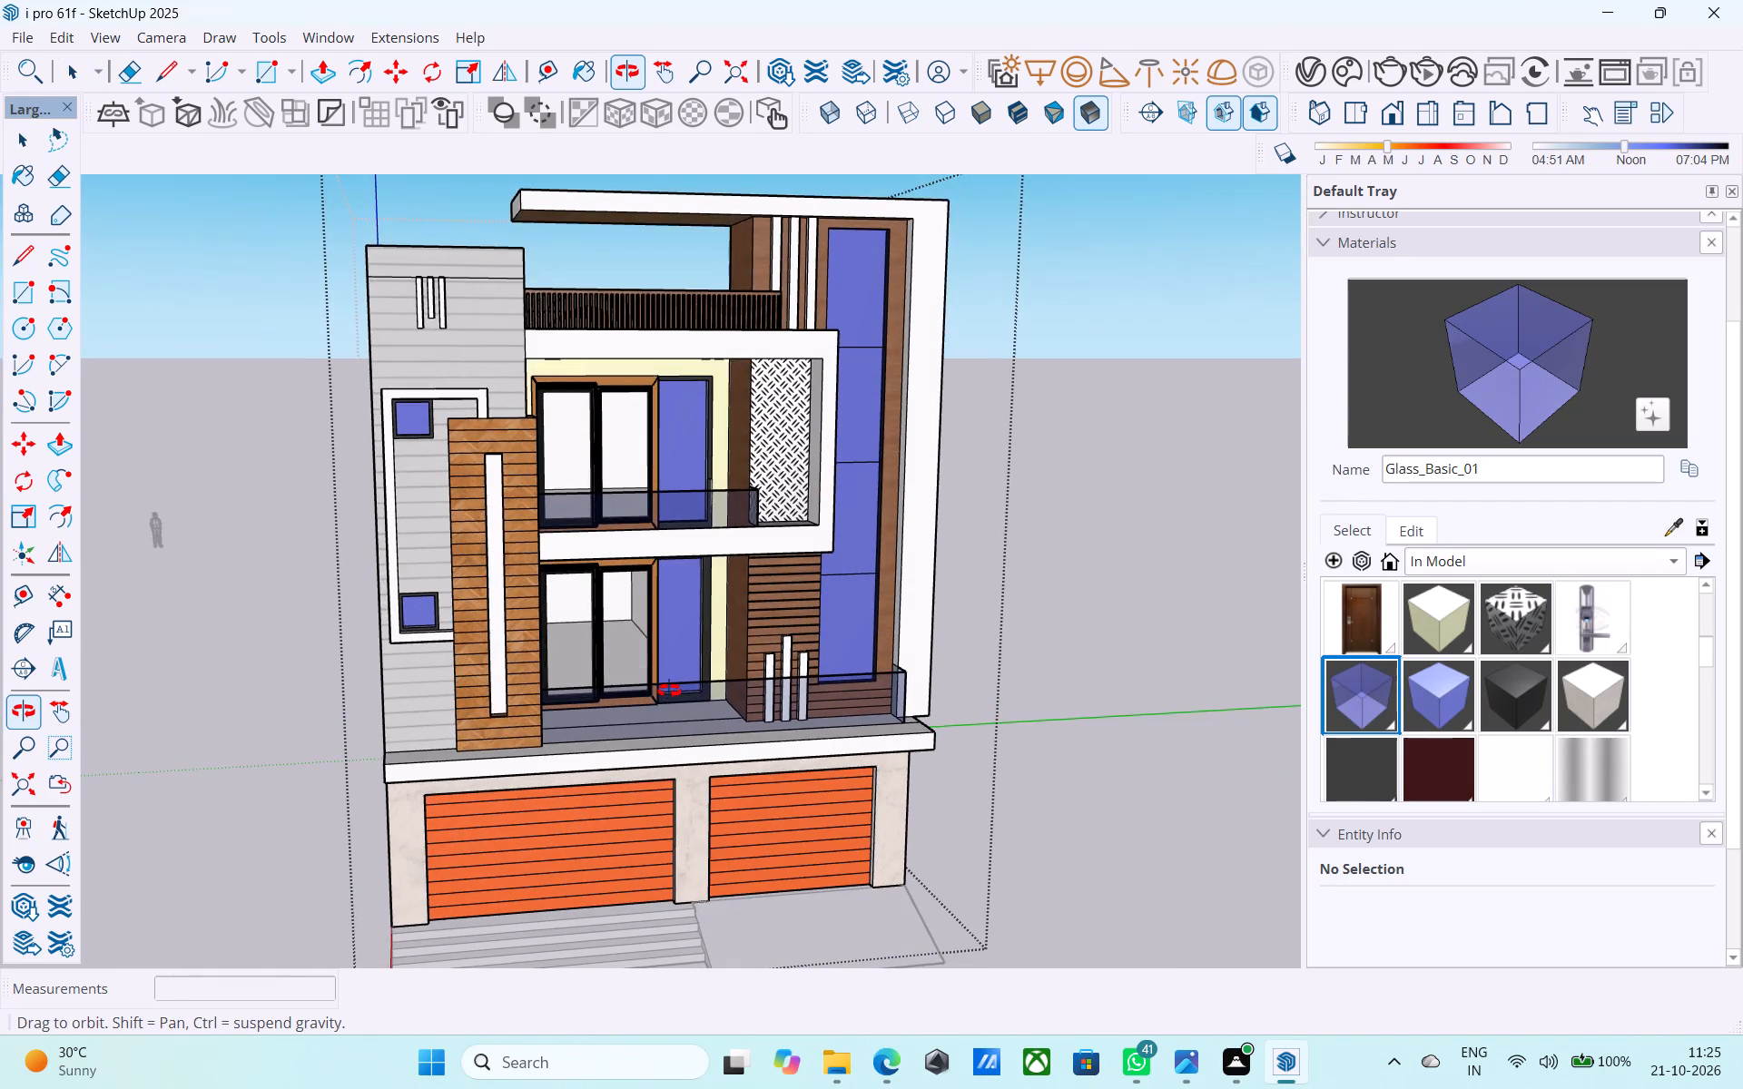
middle_click_drag(669, 691, 615, 658)
Turn on sun shadows and set them to early January at mid-morning, casting the house's shadow sideways across the ground.
left_click(1283, 162)
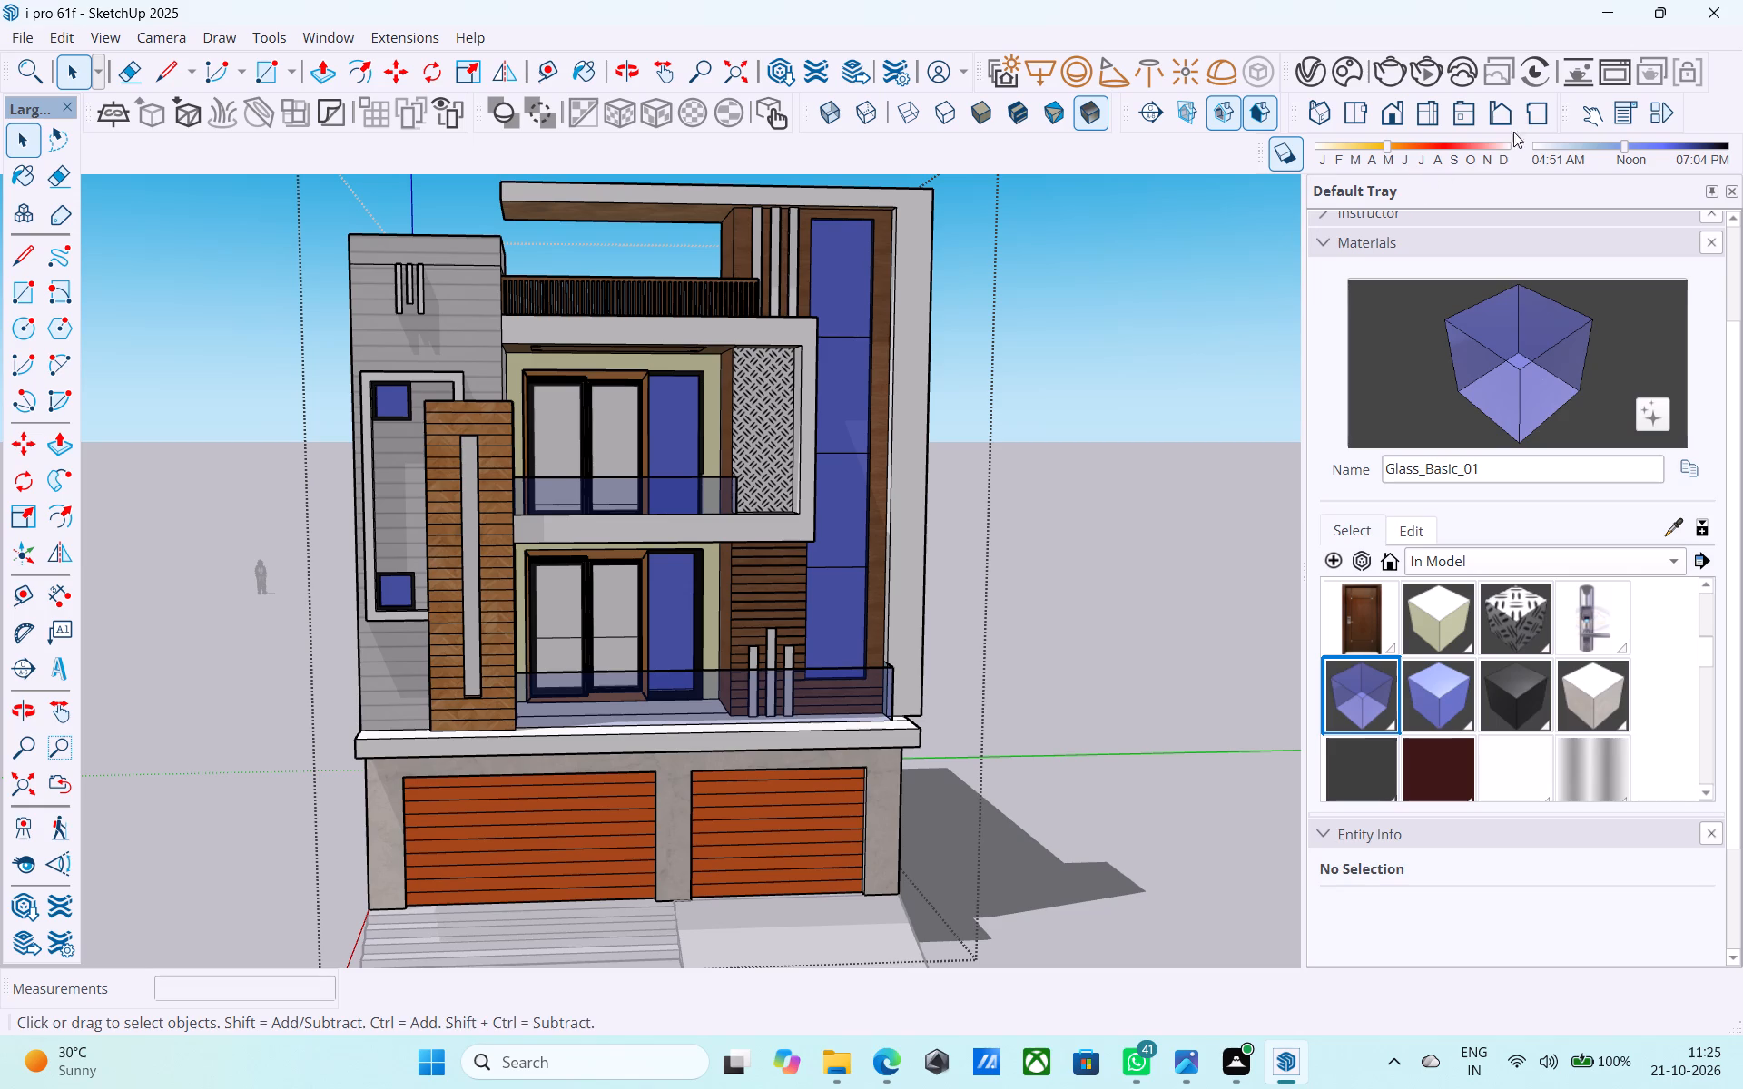
left_click_drag(1624, 144, 1667, 150)
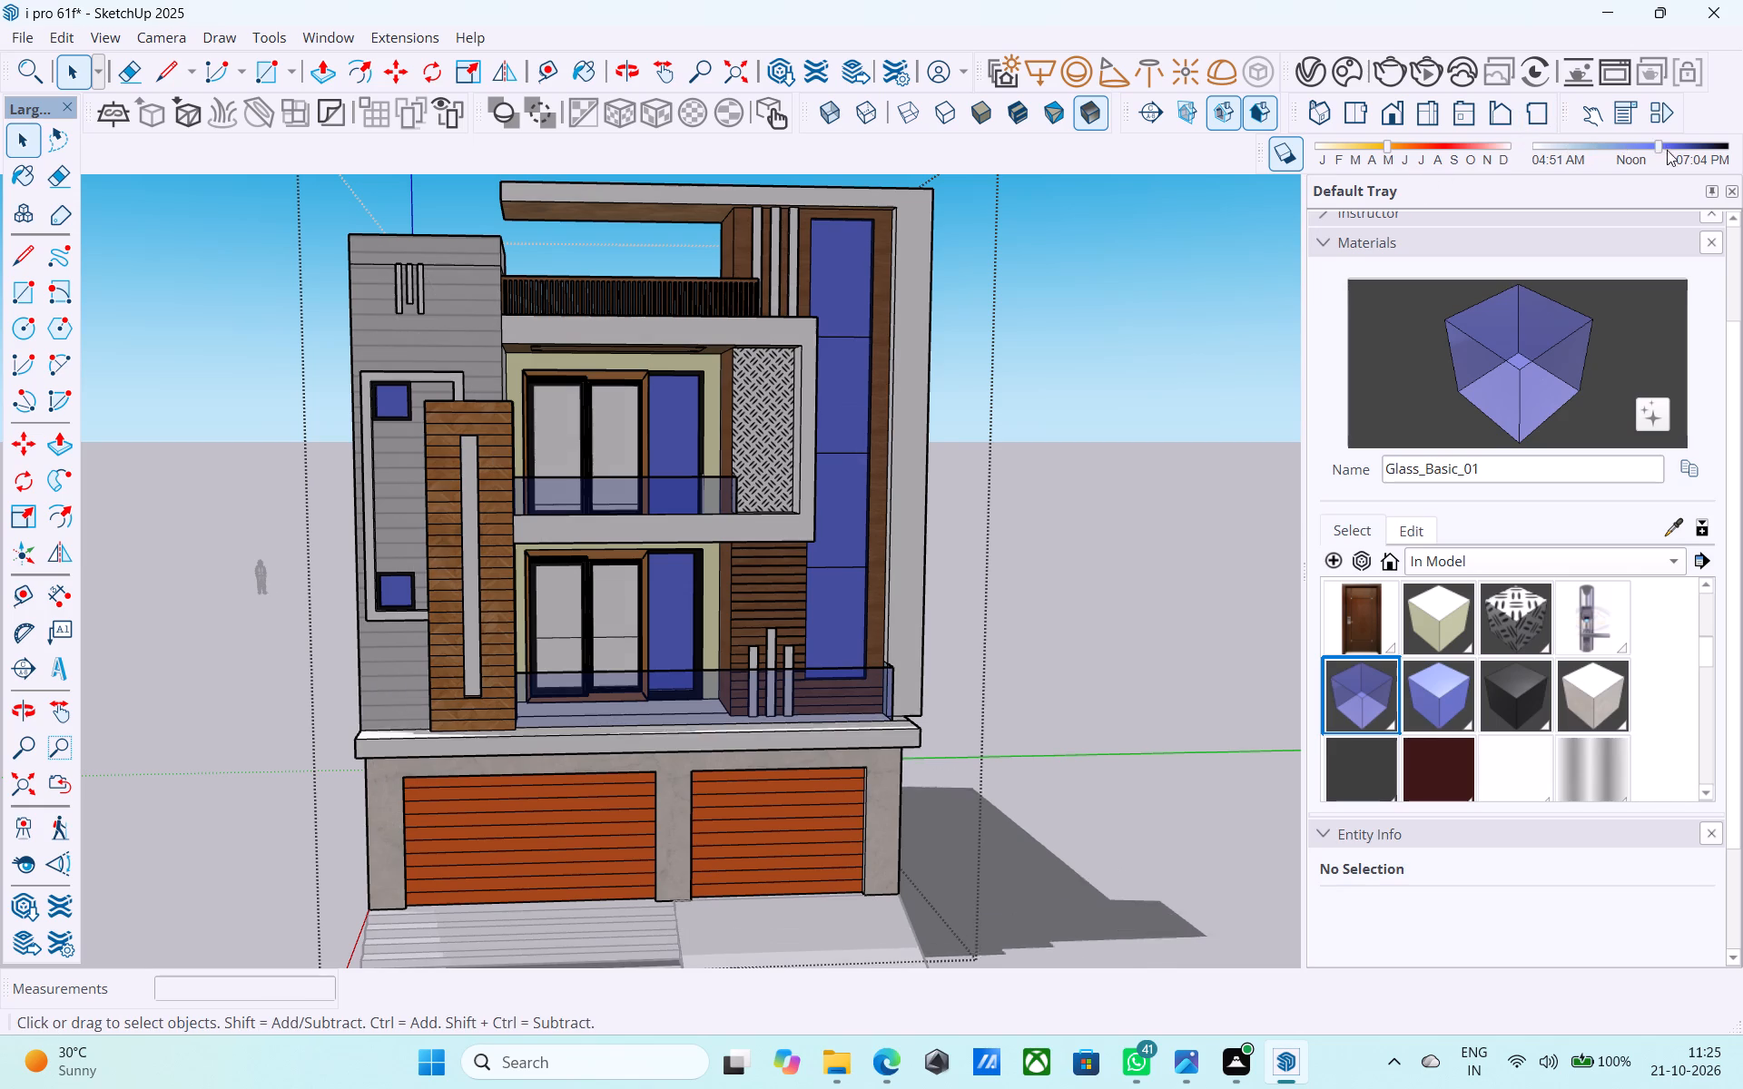
left_click_drag(1667, 150, 1615, 152)
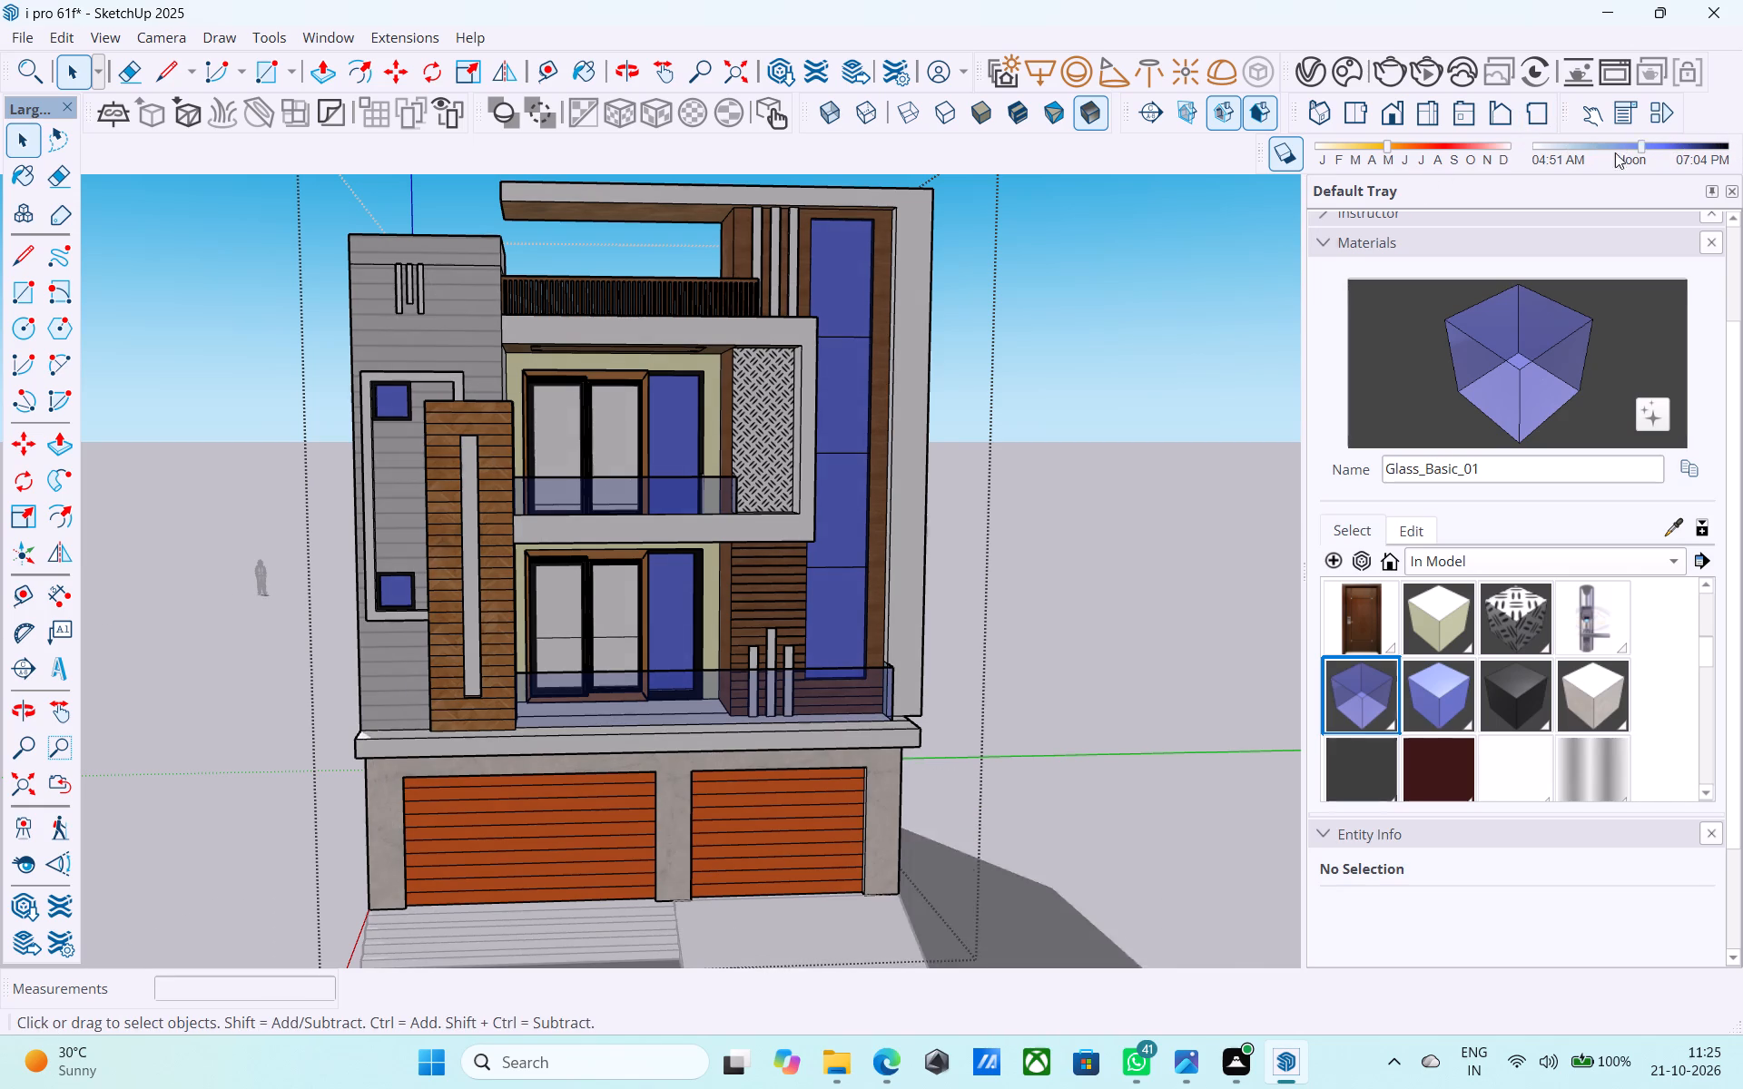
left_click_drag(1615, 152, 1558, 149)
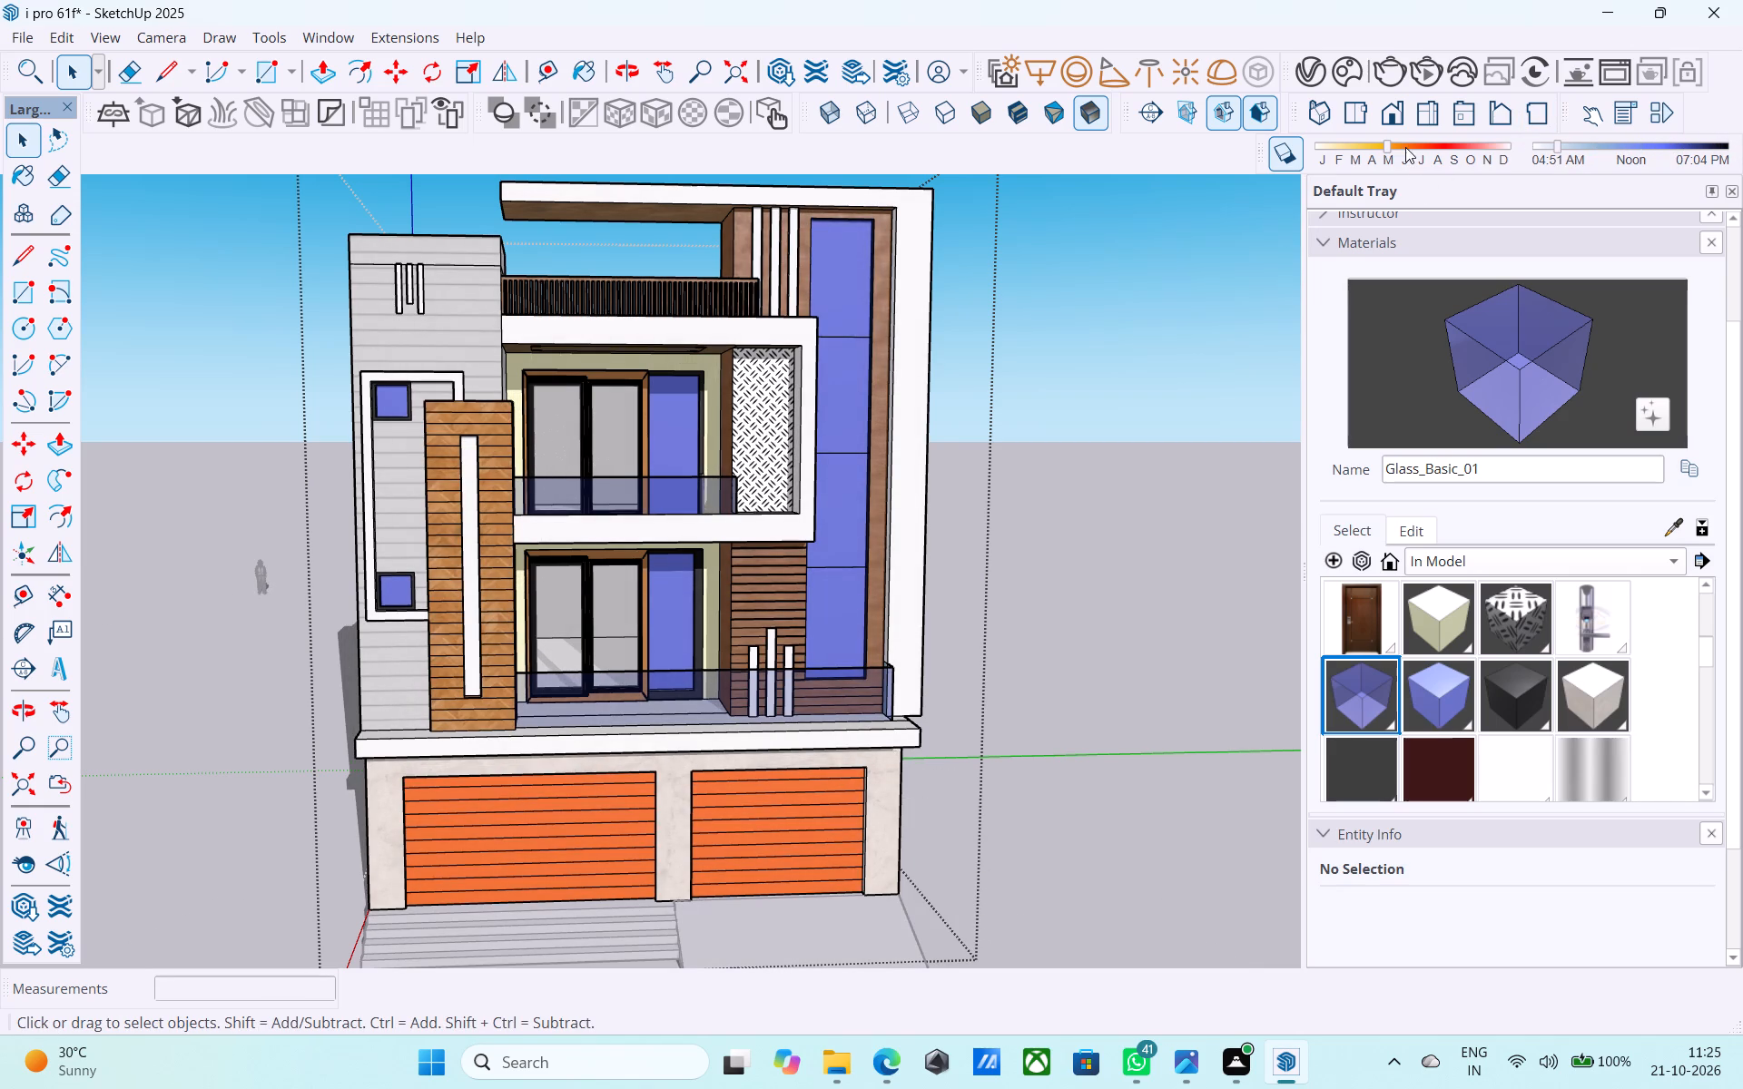
left_click_drag(1405, 146, 1315, 142)
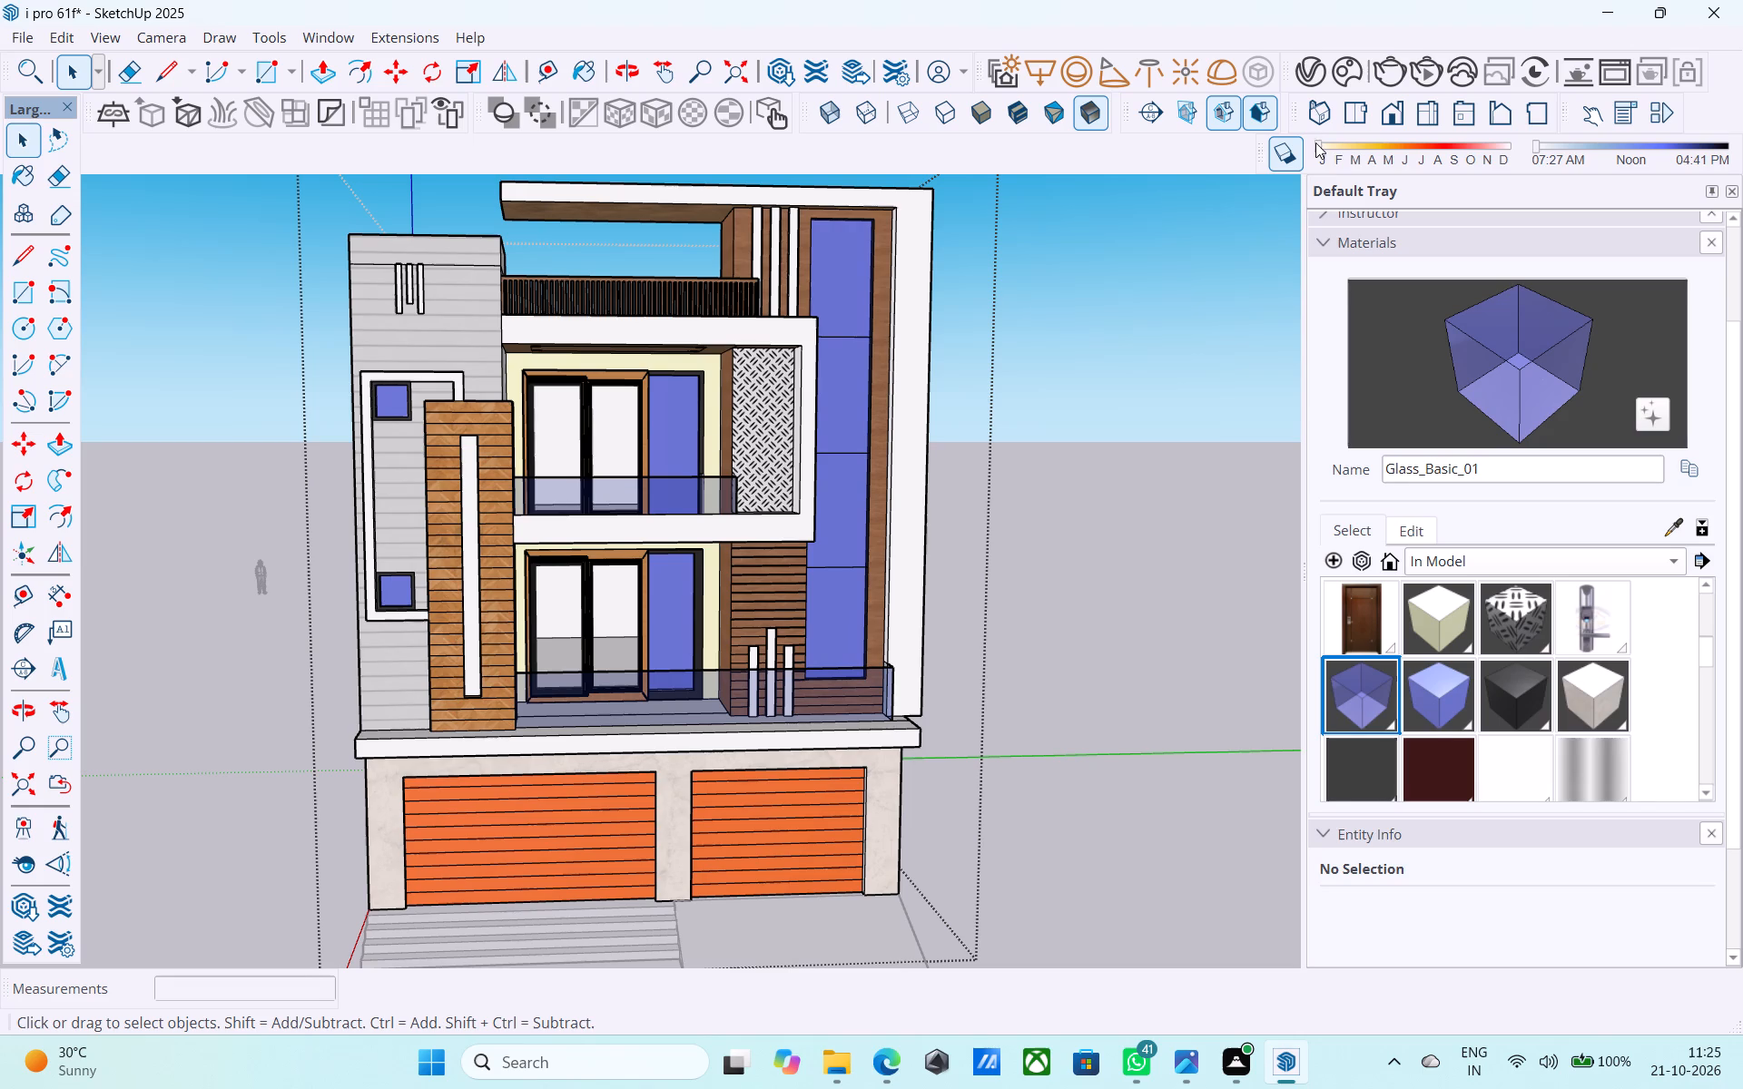
left_click_drag(1542, 141, 1586, 144)
left_click_drag(1553, 148, 1592, 145)
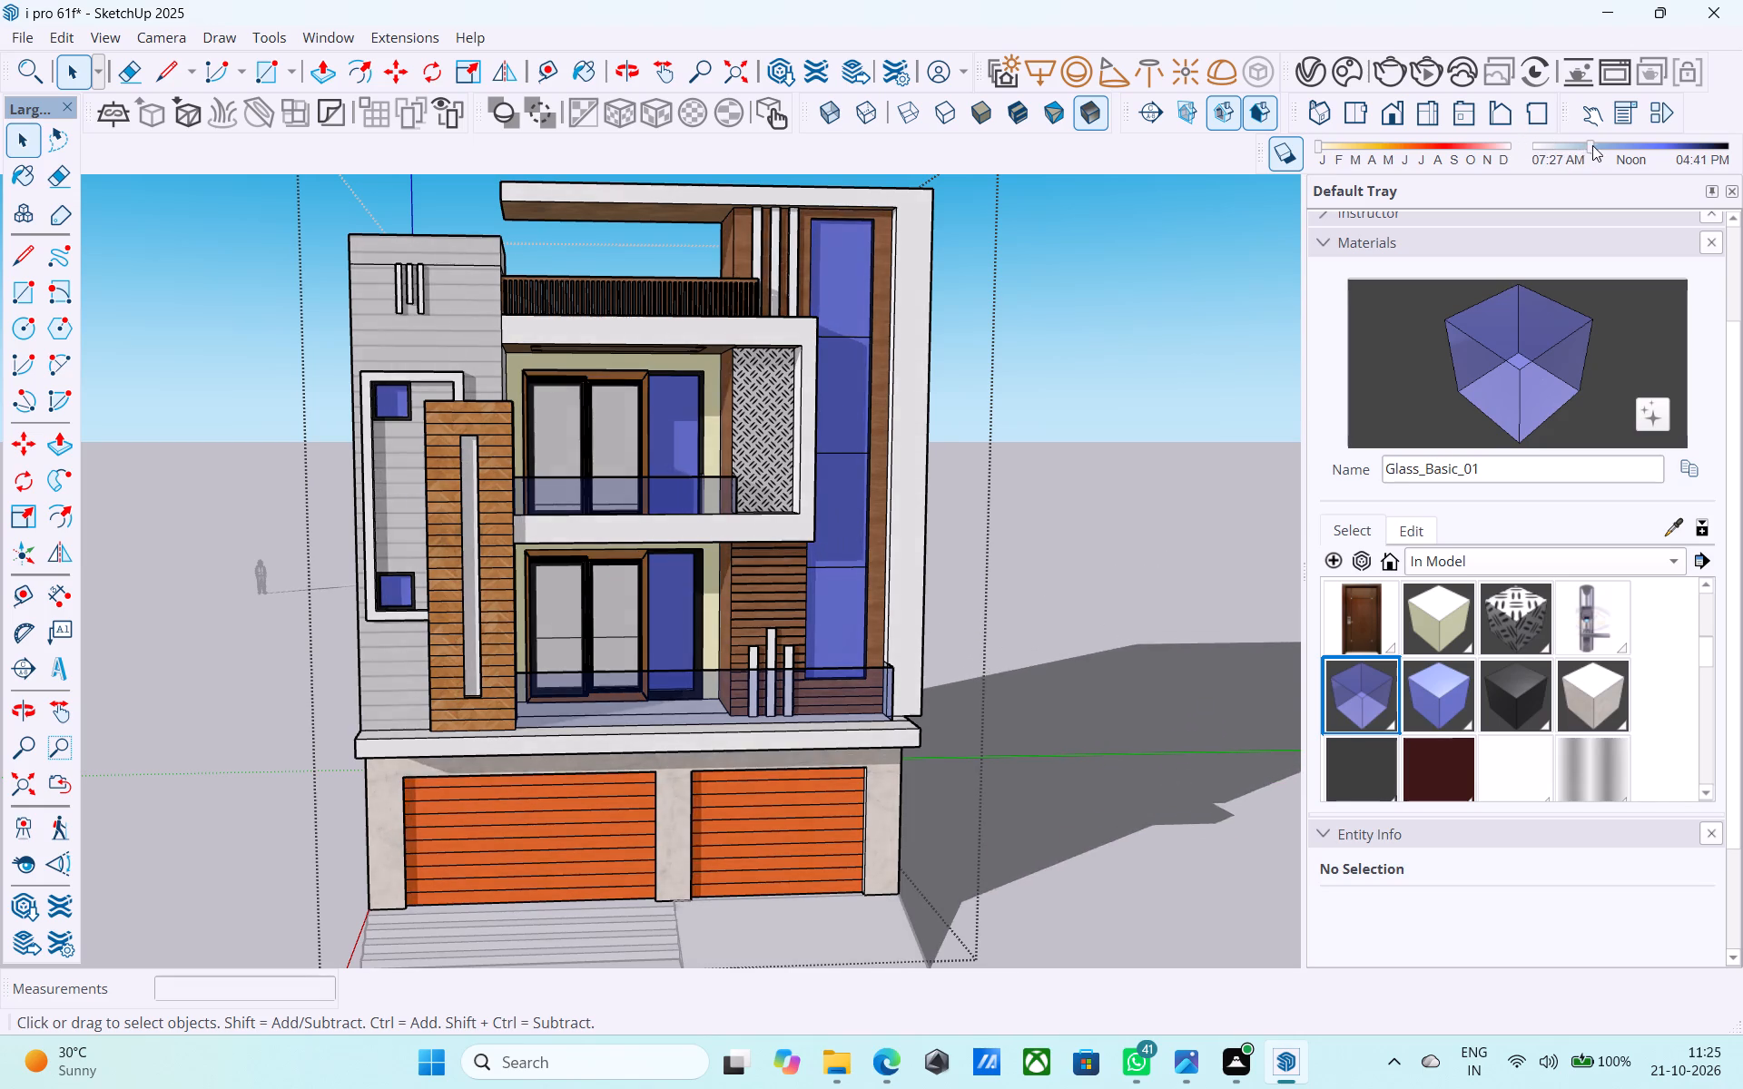
left_click_drag(1592, 145, 1595, 136)
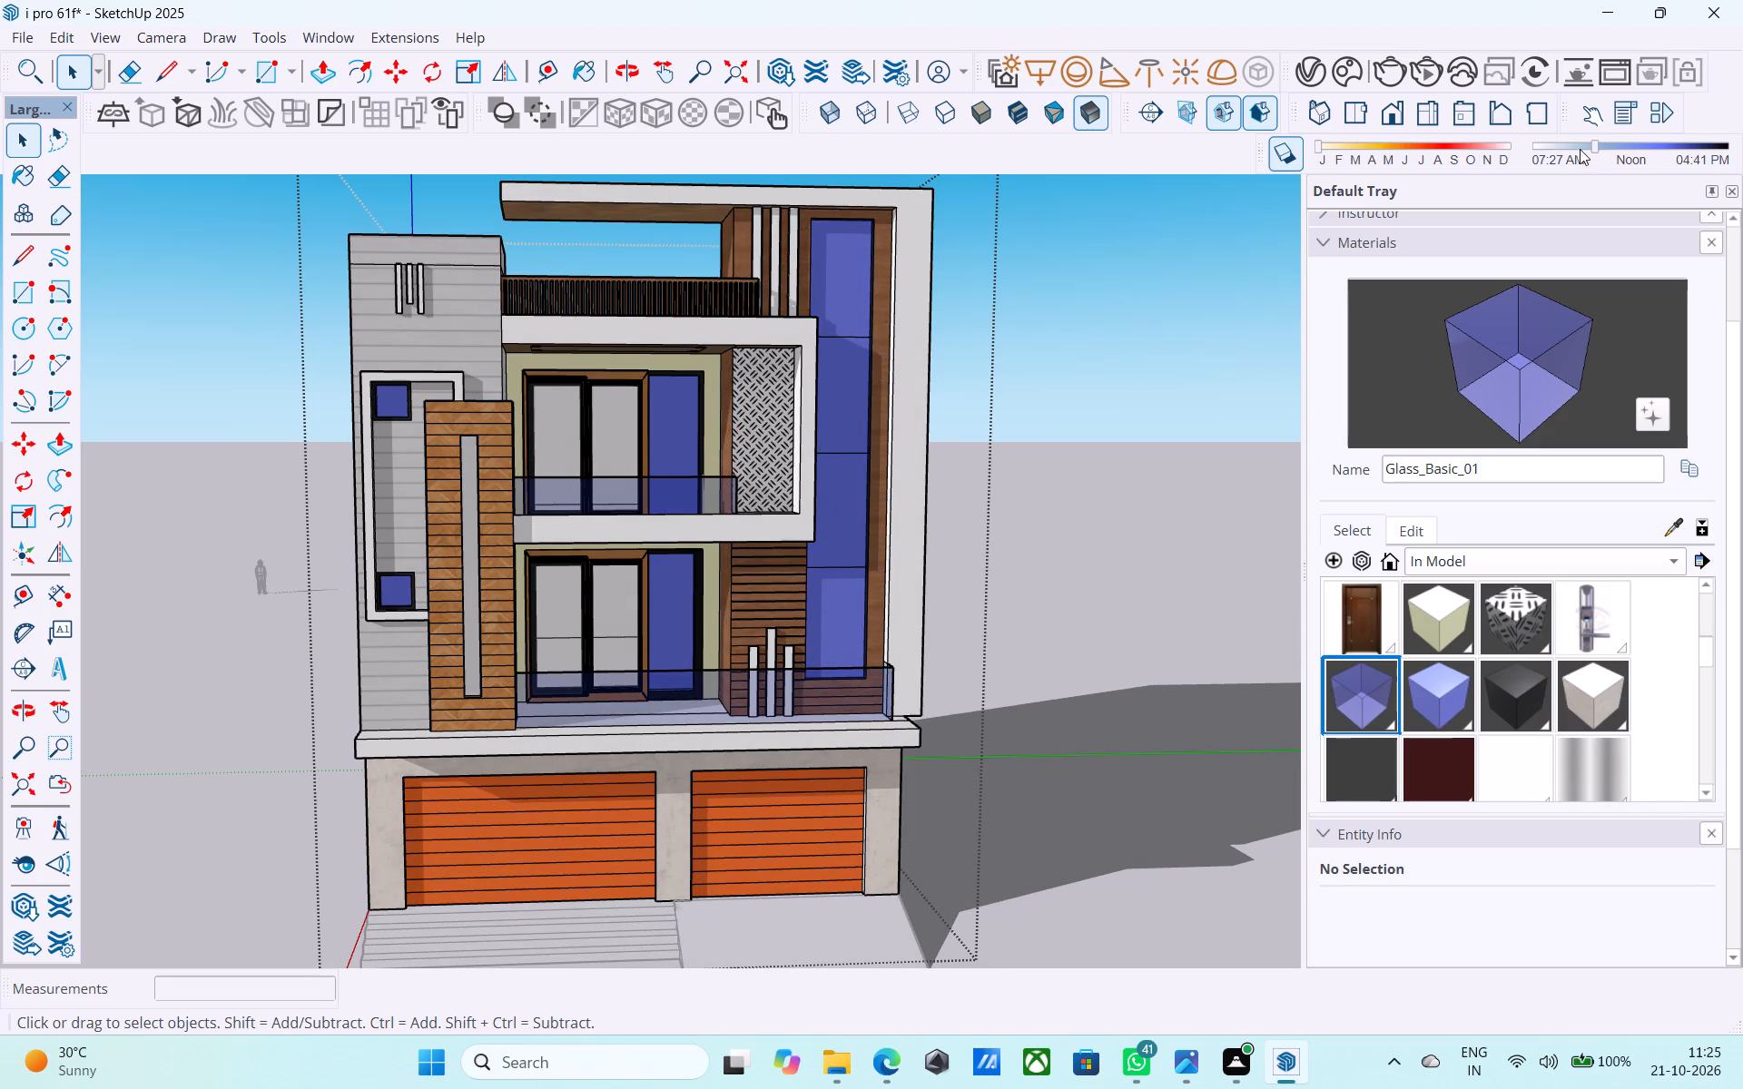
Frame the whole house front from a low angle, run a V-Ray test render, and close the frame buffer.
middle_click_drag(1268, 378, 1183, 319)
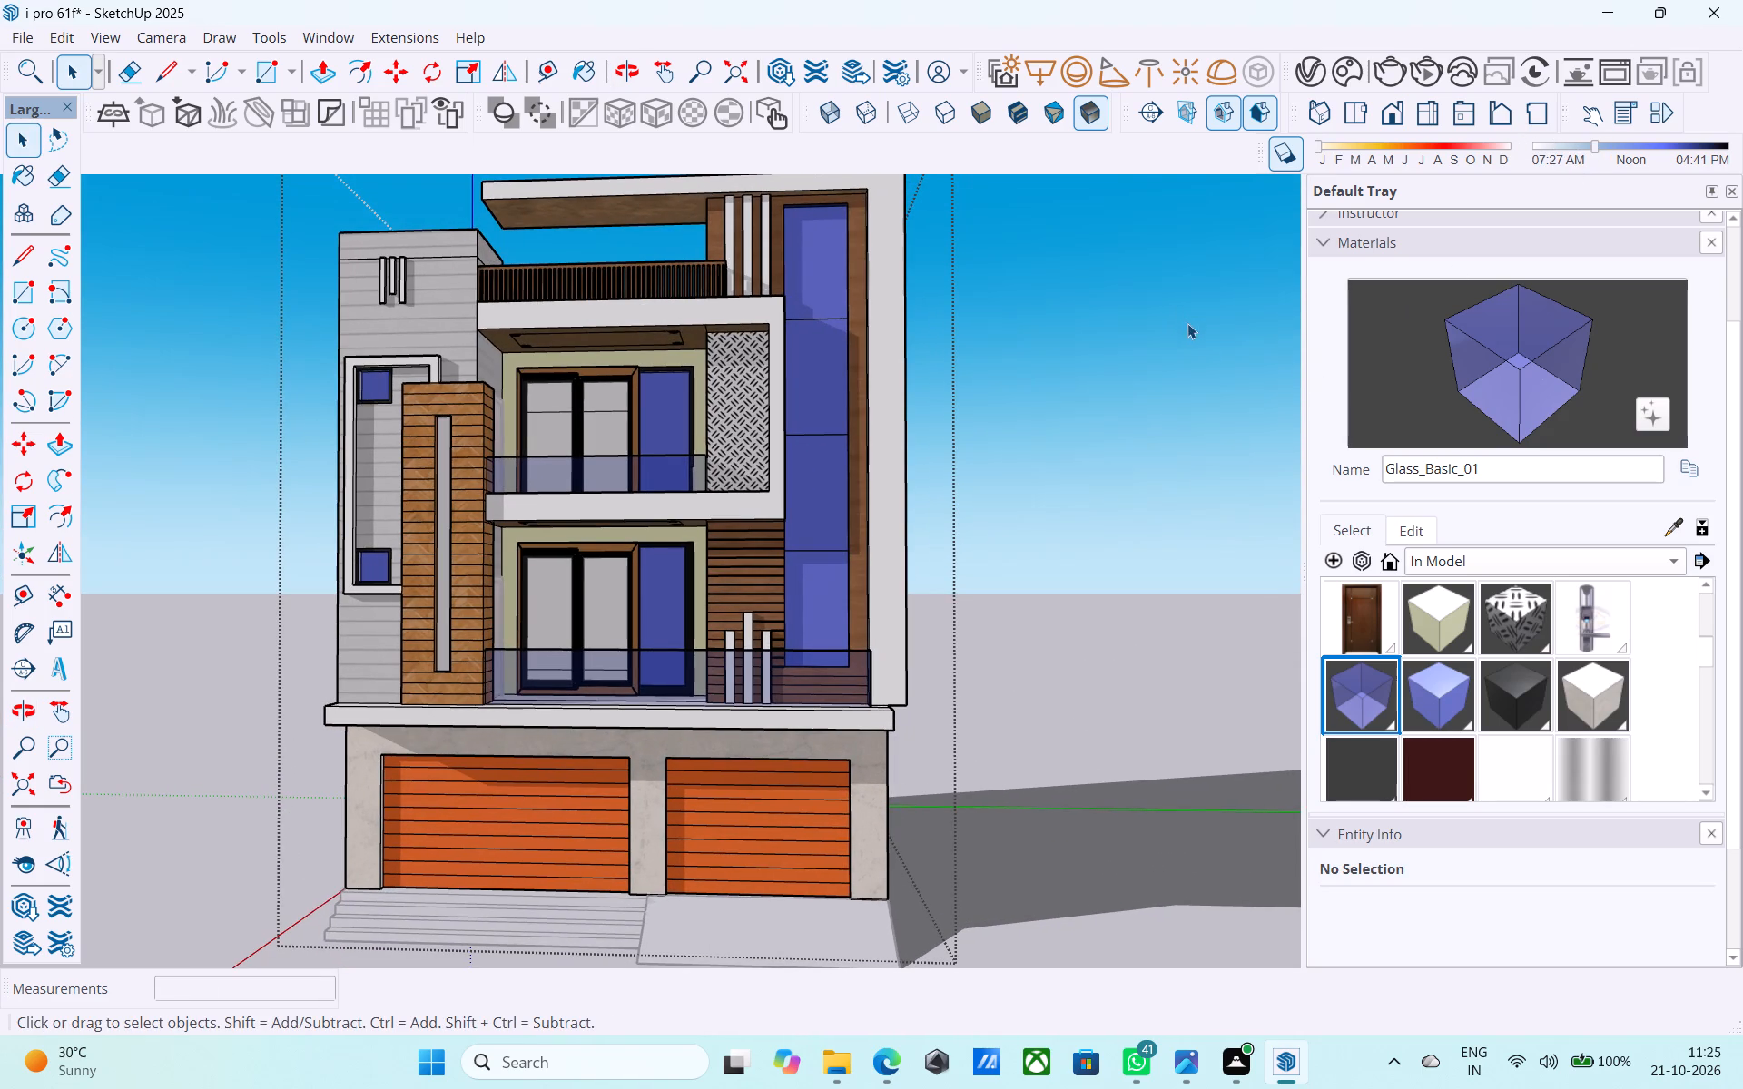
middle_click_drag(1076, 473, 1087, 515)
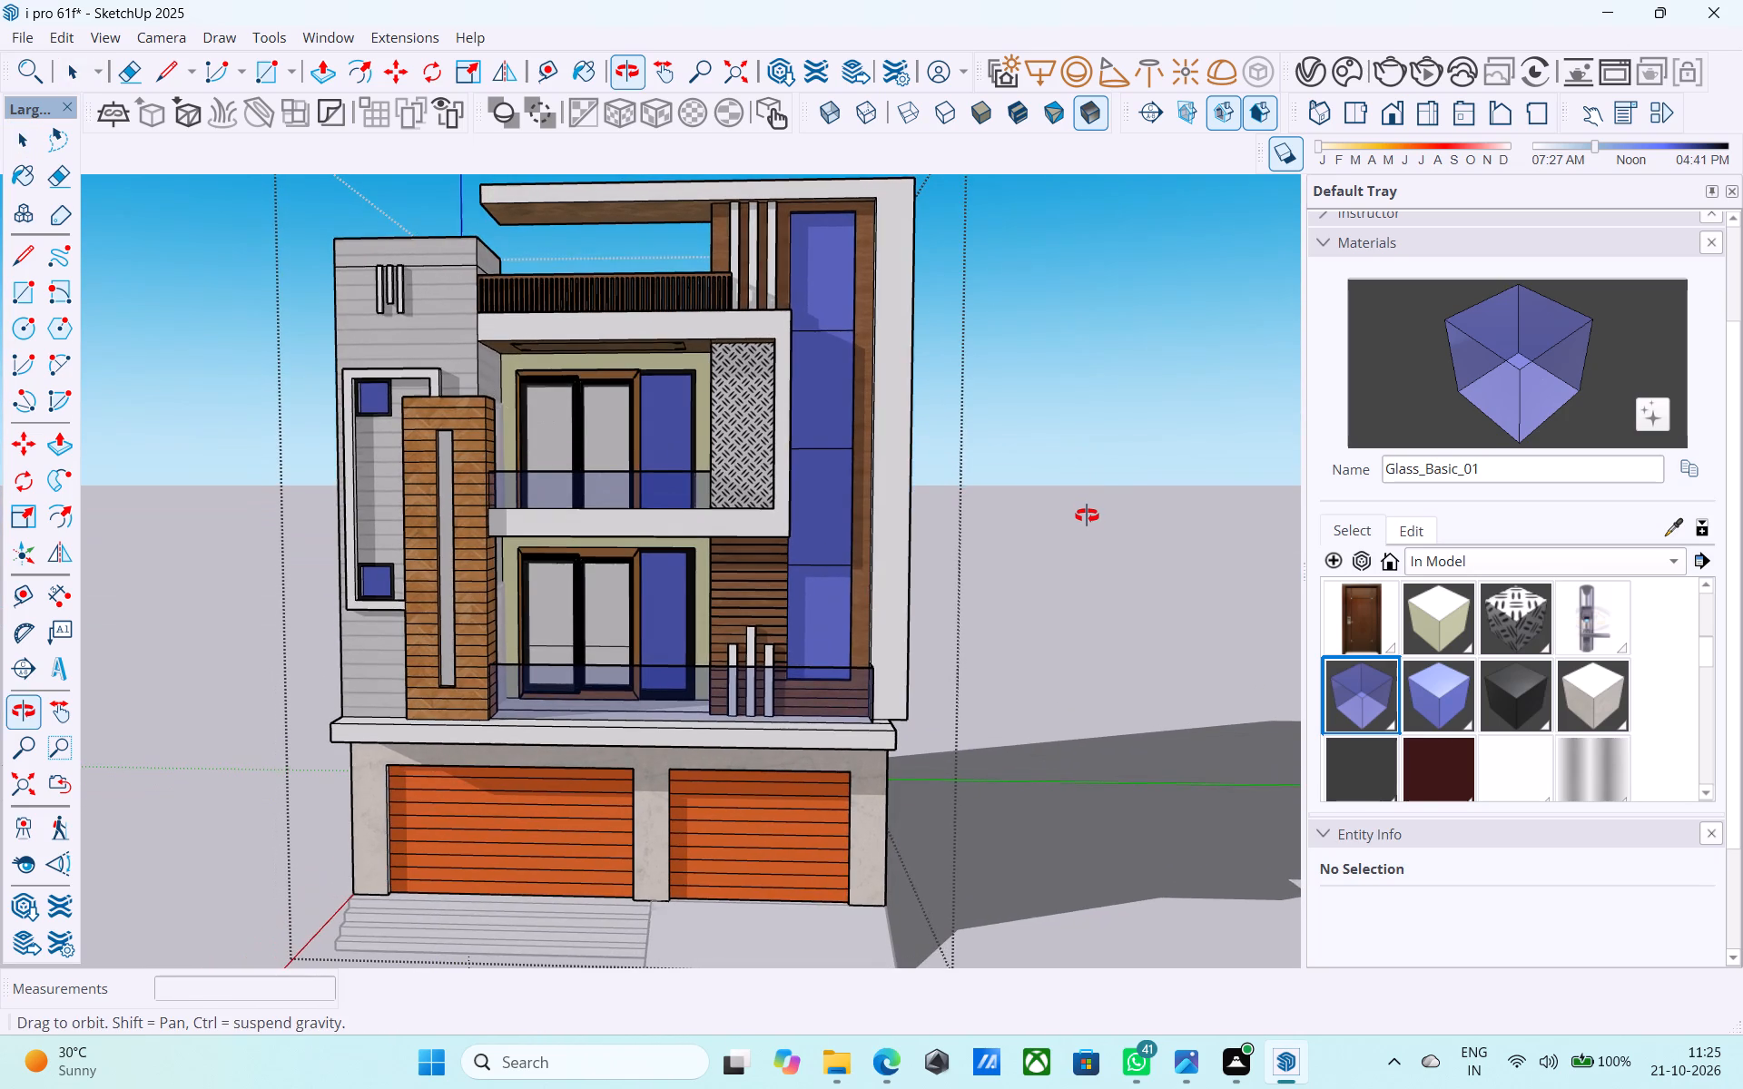
middle_click_drag(1087, 515, 1117, 633)
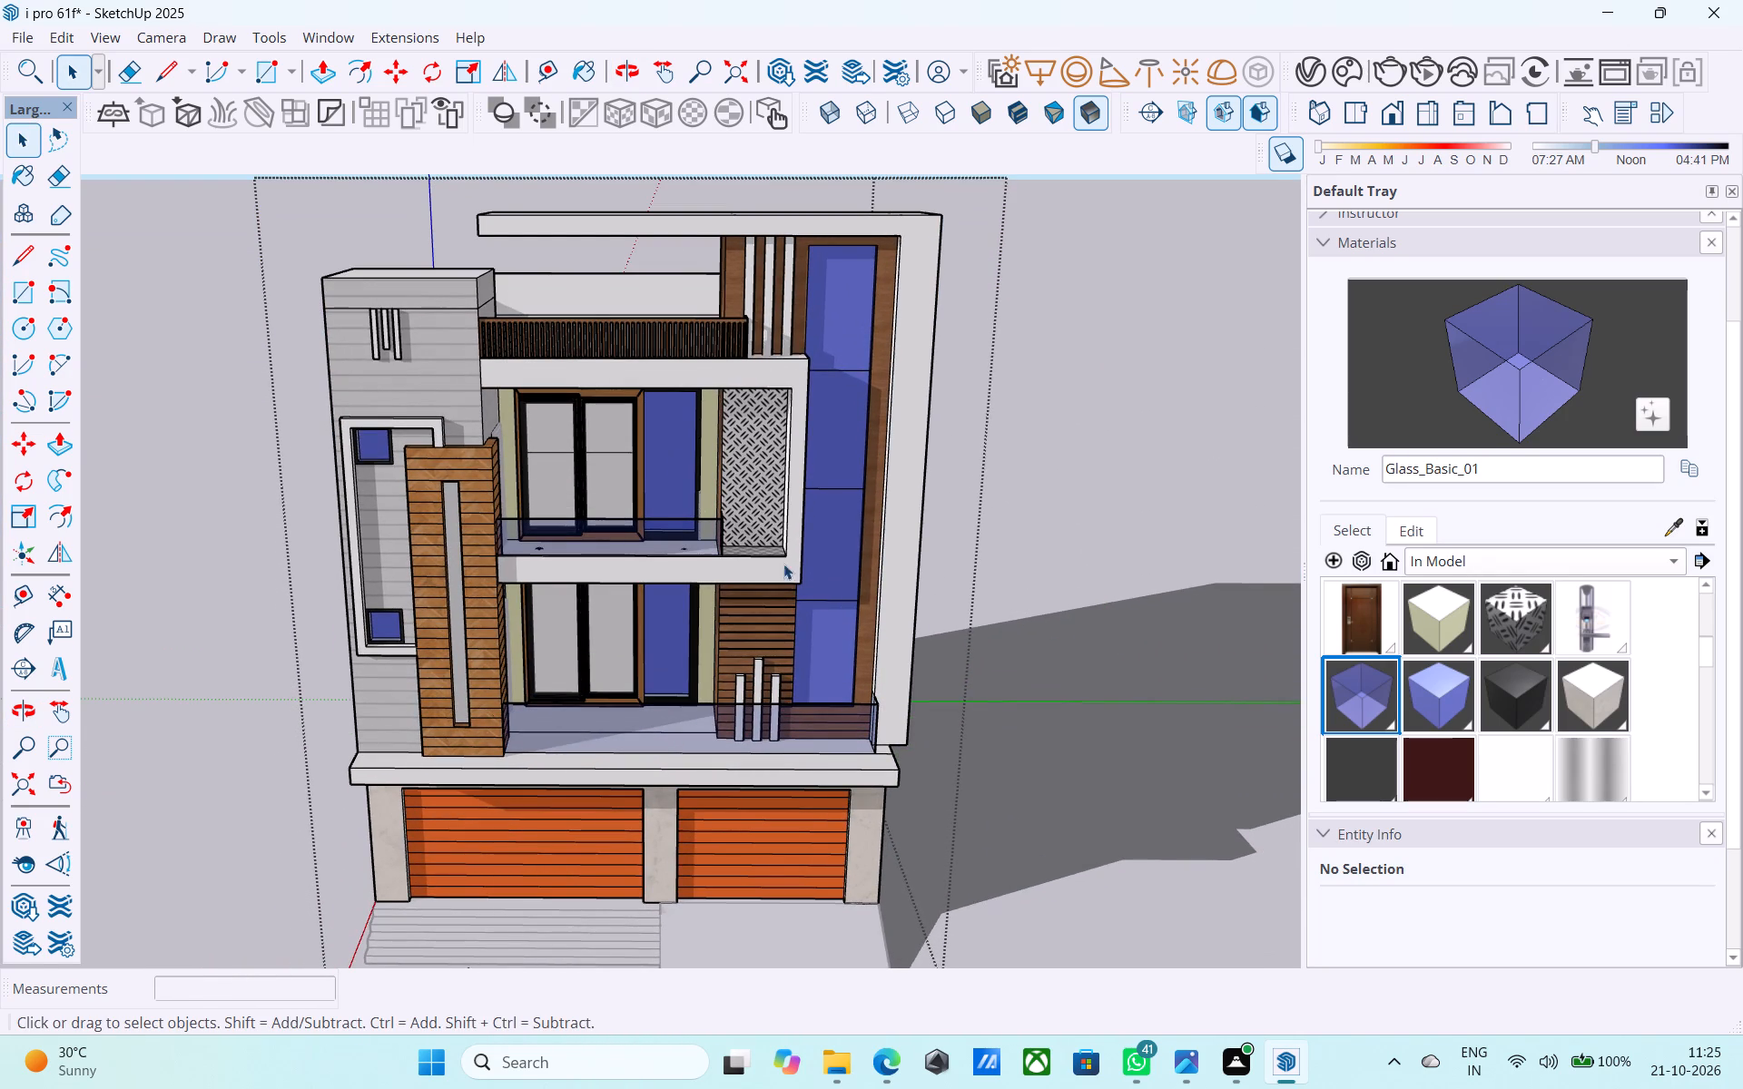
middle_click_drag(686, 565, 691, 477)
scroll(681, 485, "up", 1)
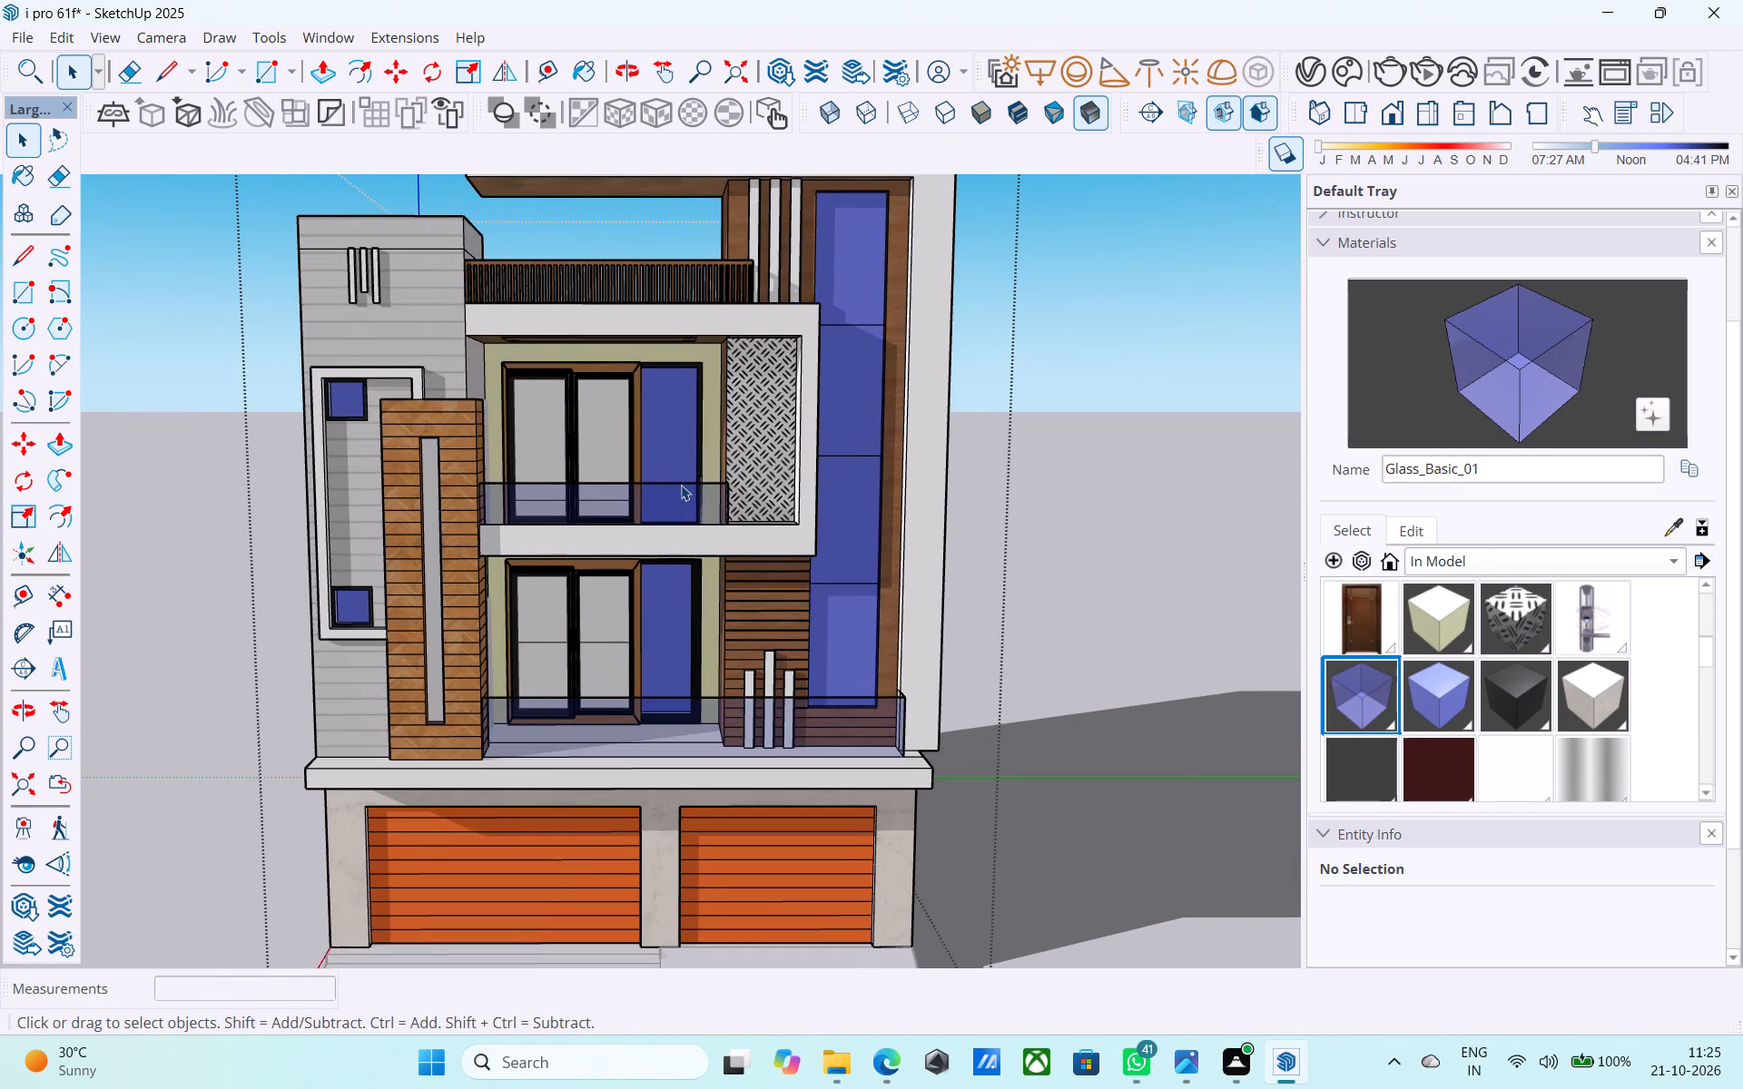
scroll(681, 485, "down", 2)
middle_click_drag(681, 485, 617, 354)
scroll(606, 846, "down", 1)
left_click(945, 578)
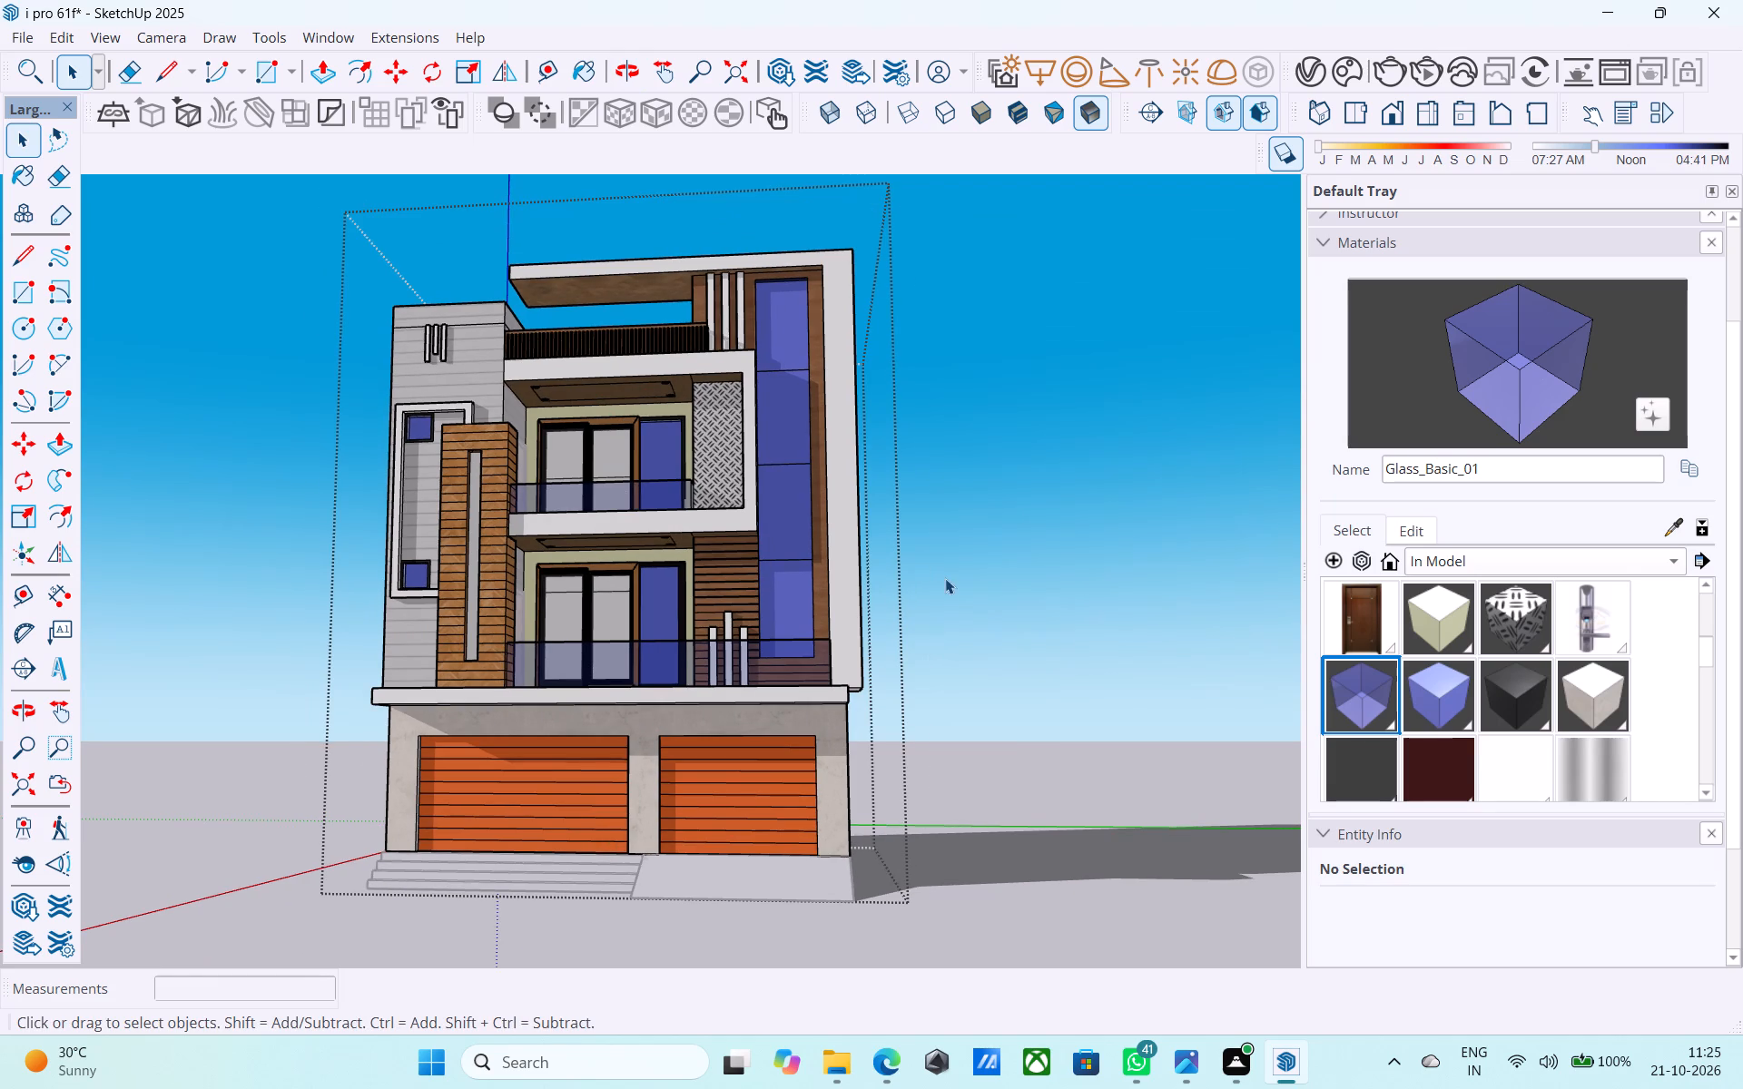
scroll(626, 777, "down", 1)
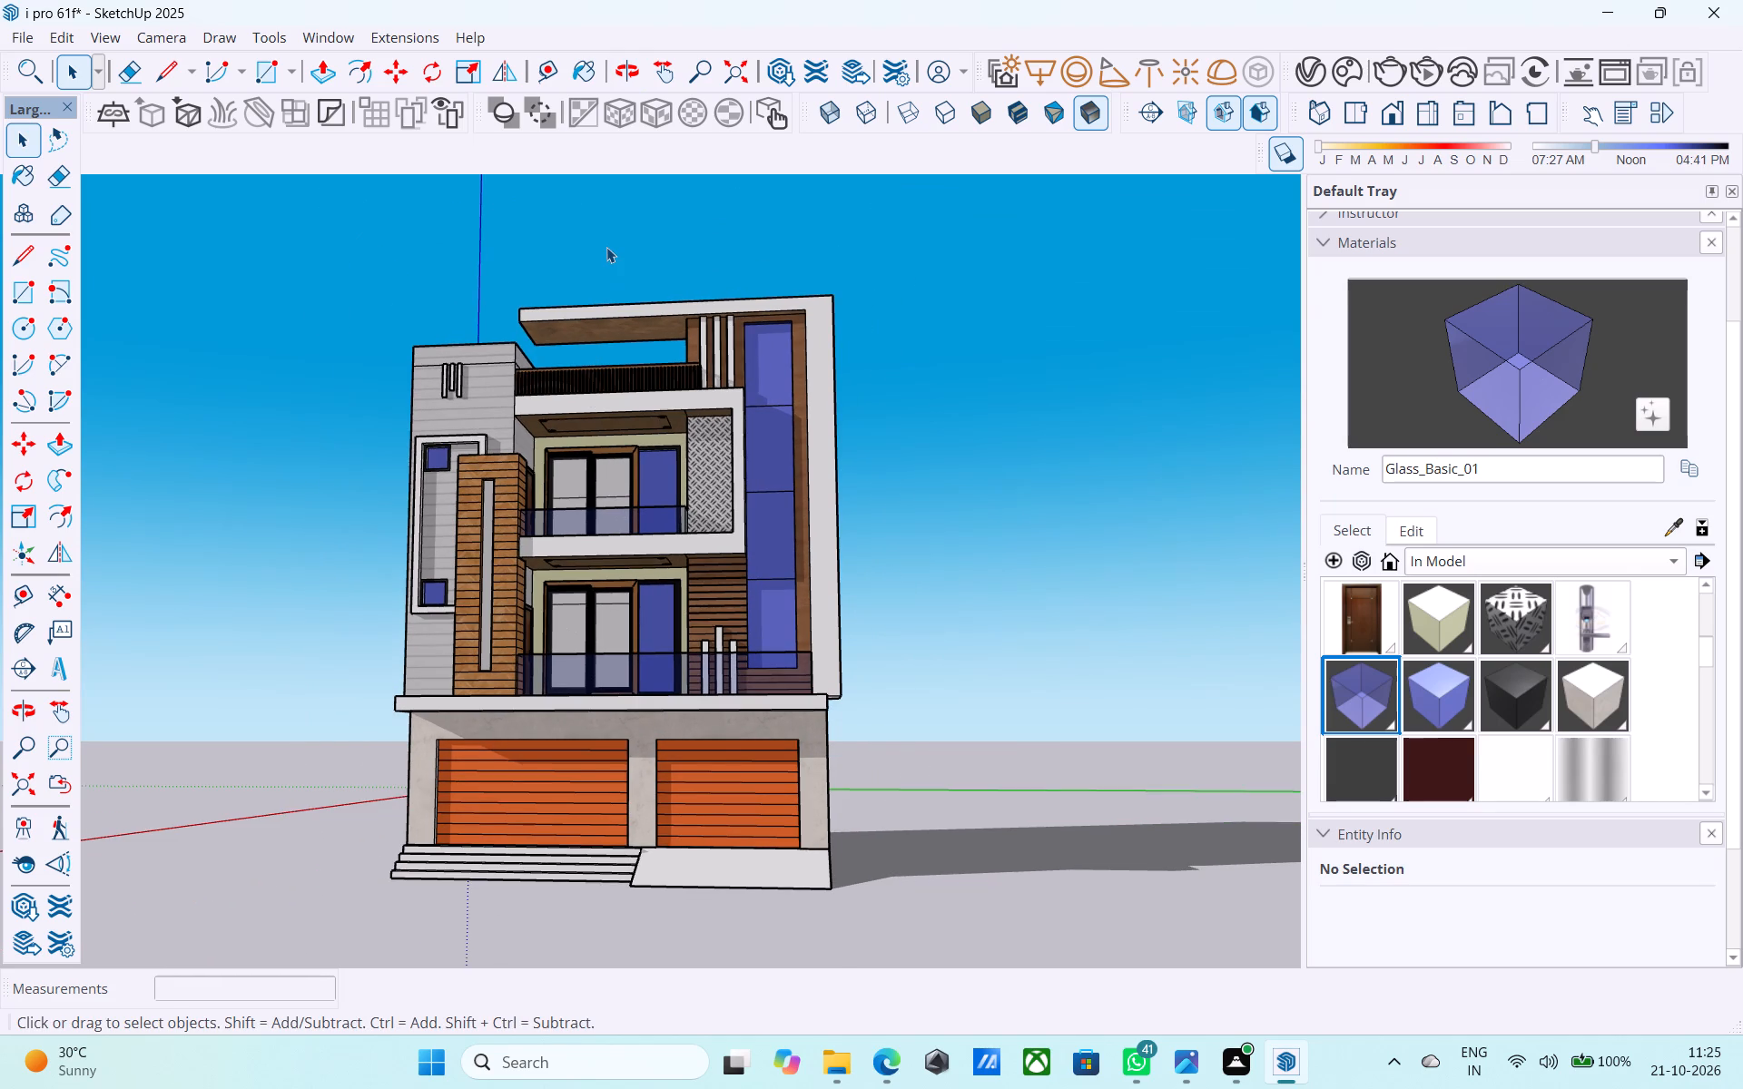
scroll(606, 247, "up", 1)
scroll(606, 247, "down", 1)
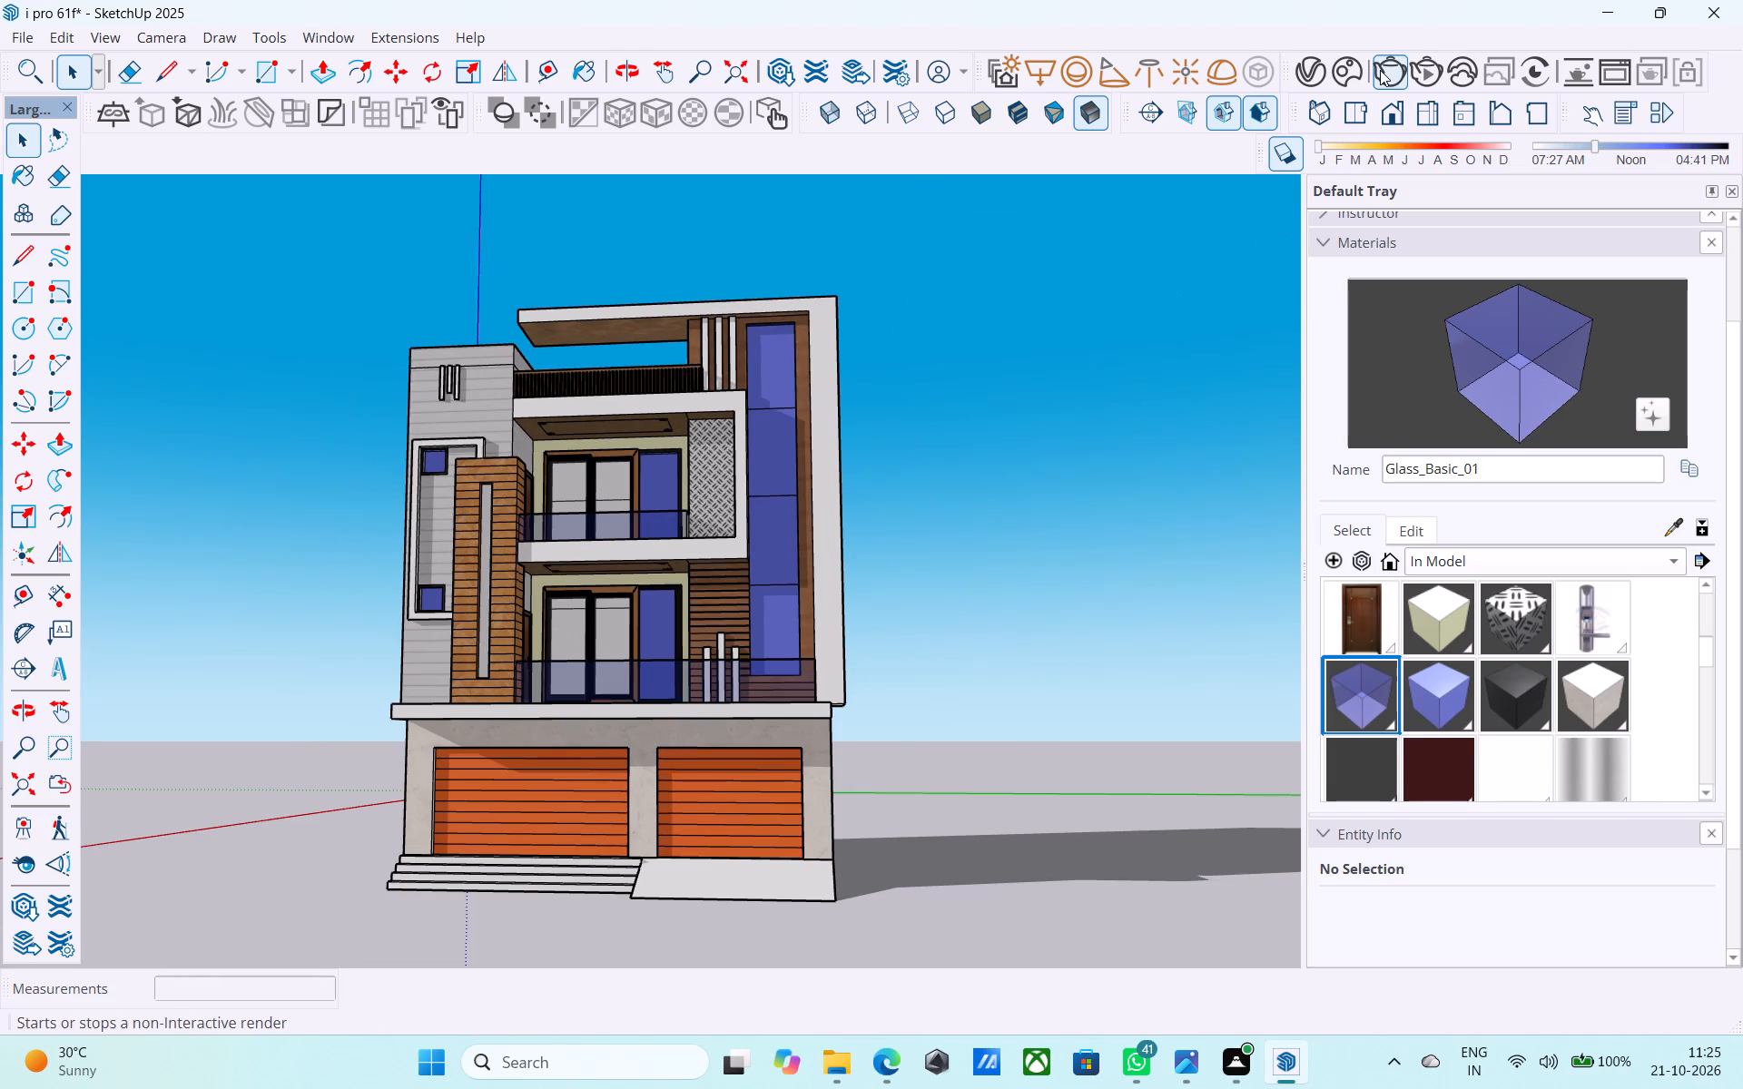
left_click(1380, 68)
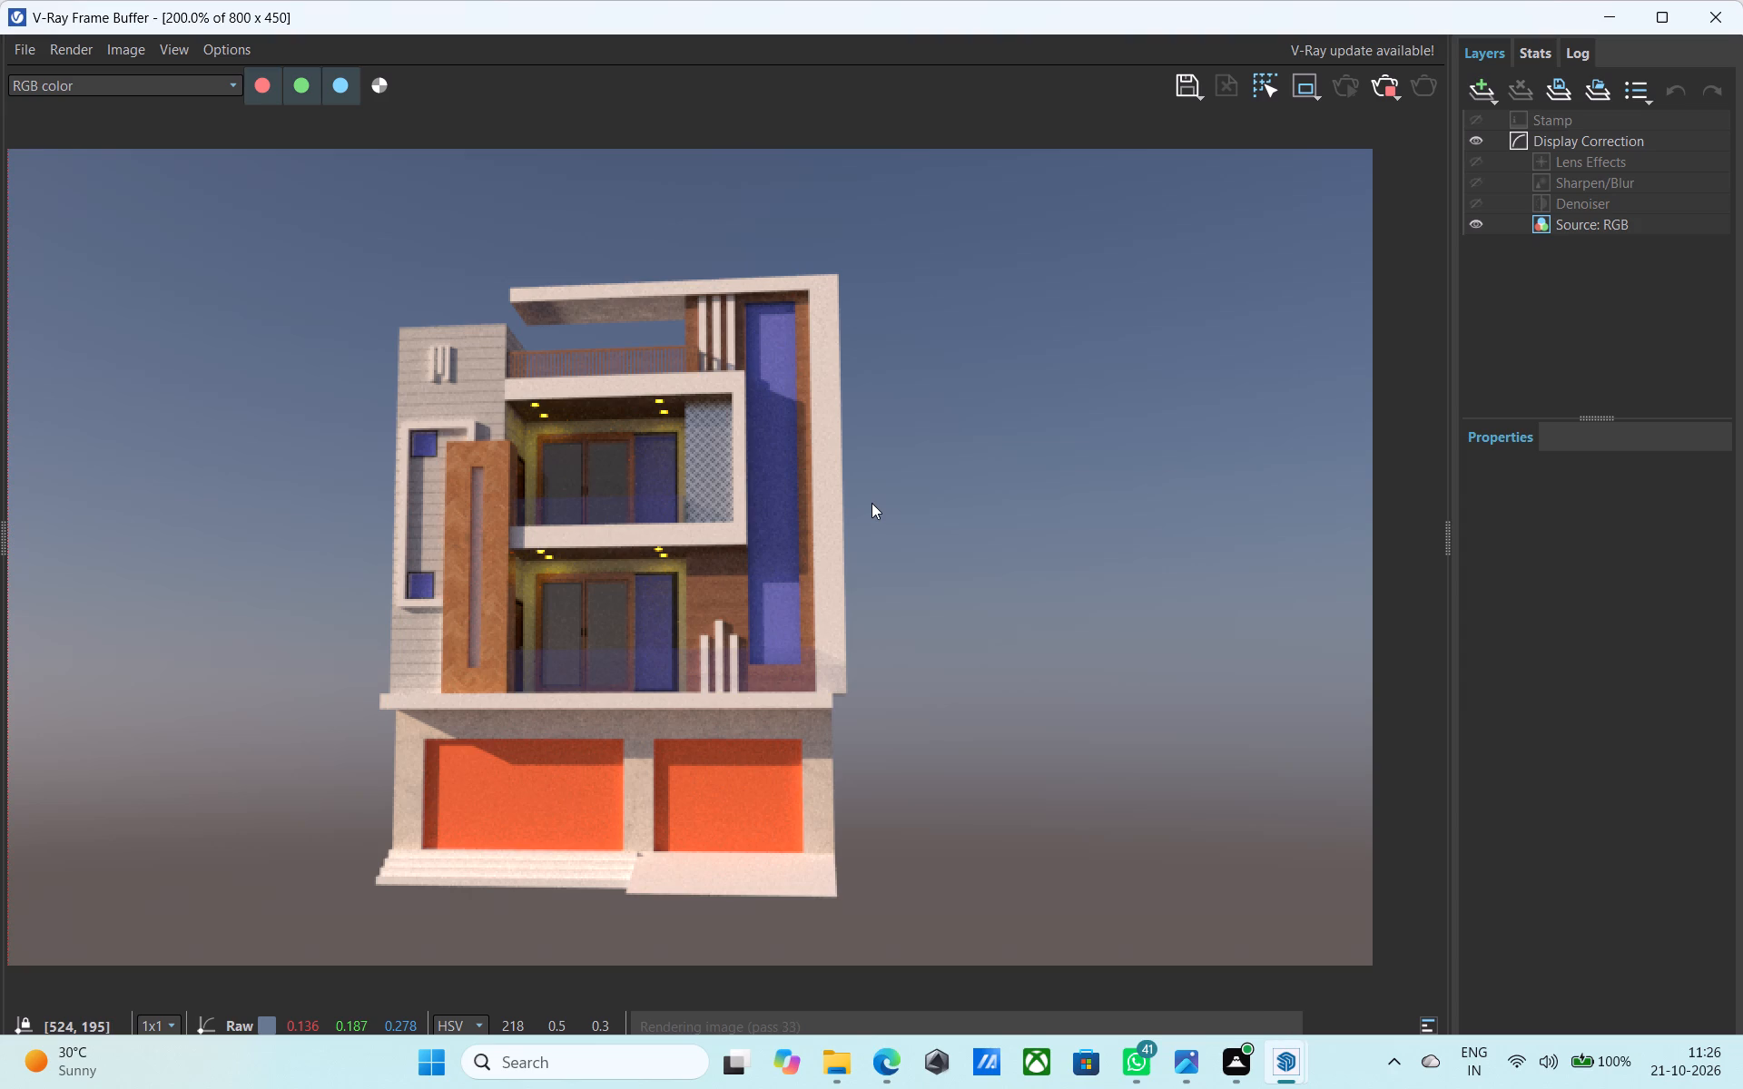
middle_click_drag(870, 501, 845, 490)
left_click(1723, 11)
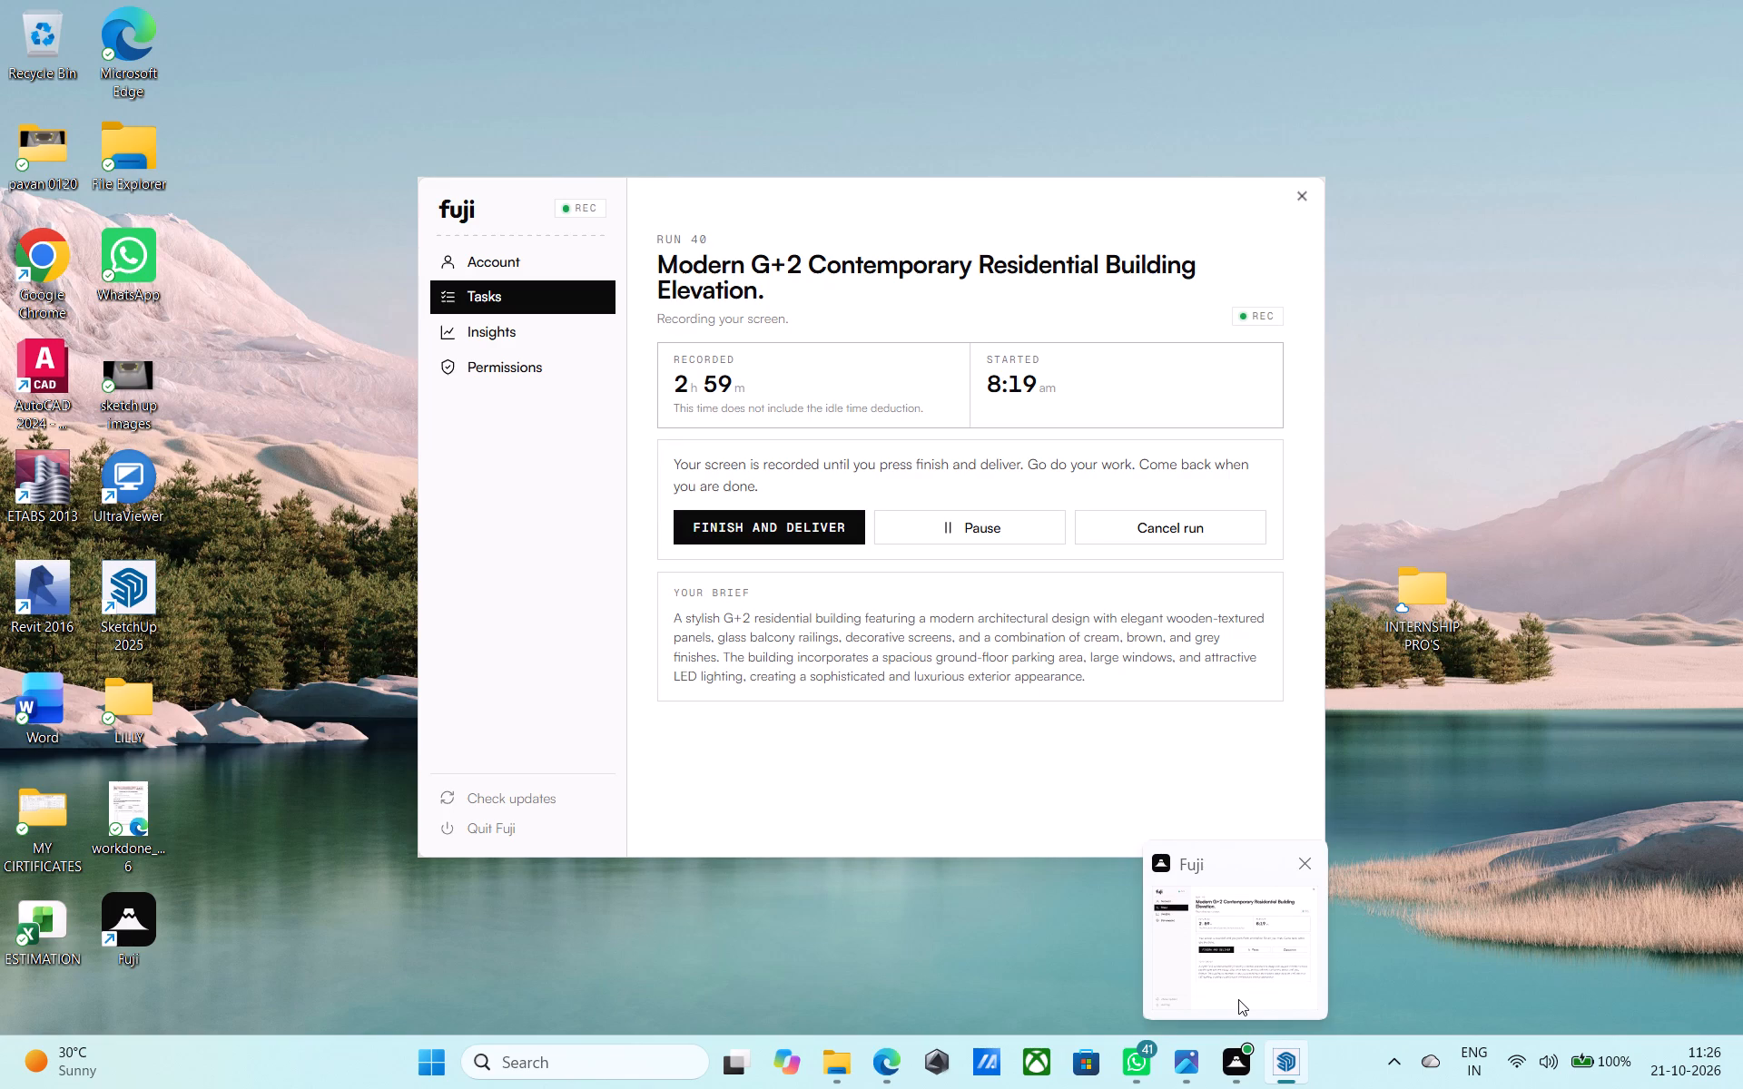
Examine the whole house and its ground shadow from both sides, from above and from the front.
scroll(850, 446, "down", 2)
middle_click_drag(850, 445, 510, 515)
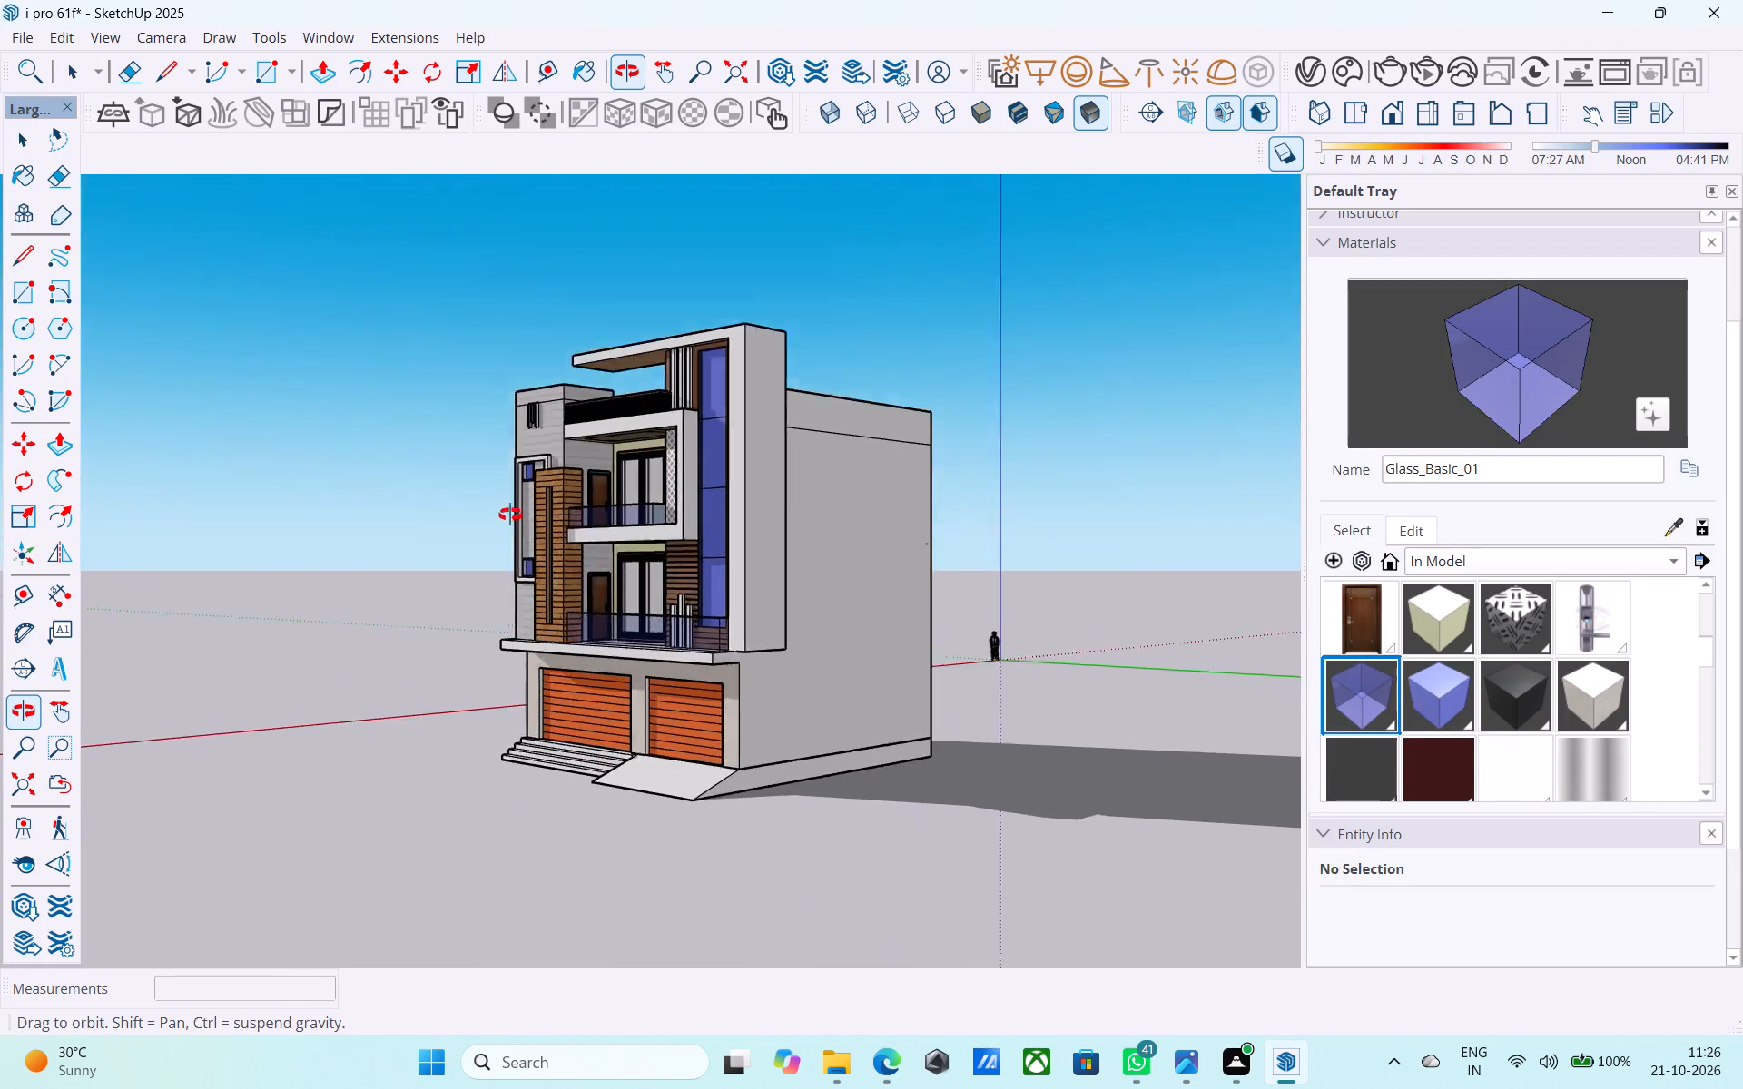
middle_click_drag(510, 515, 1194, 725)
middle_click_drag(669, 580, 1001, 592)
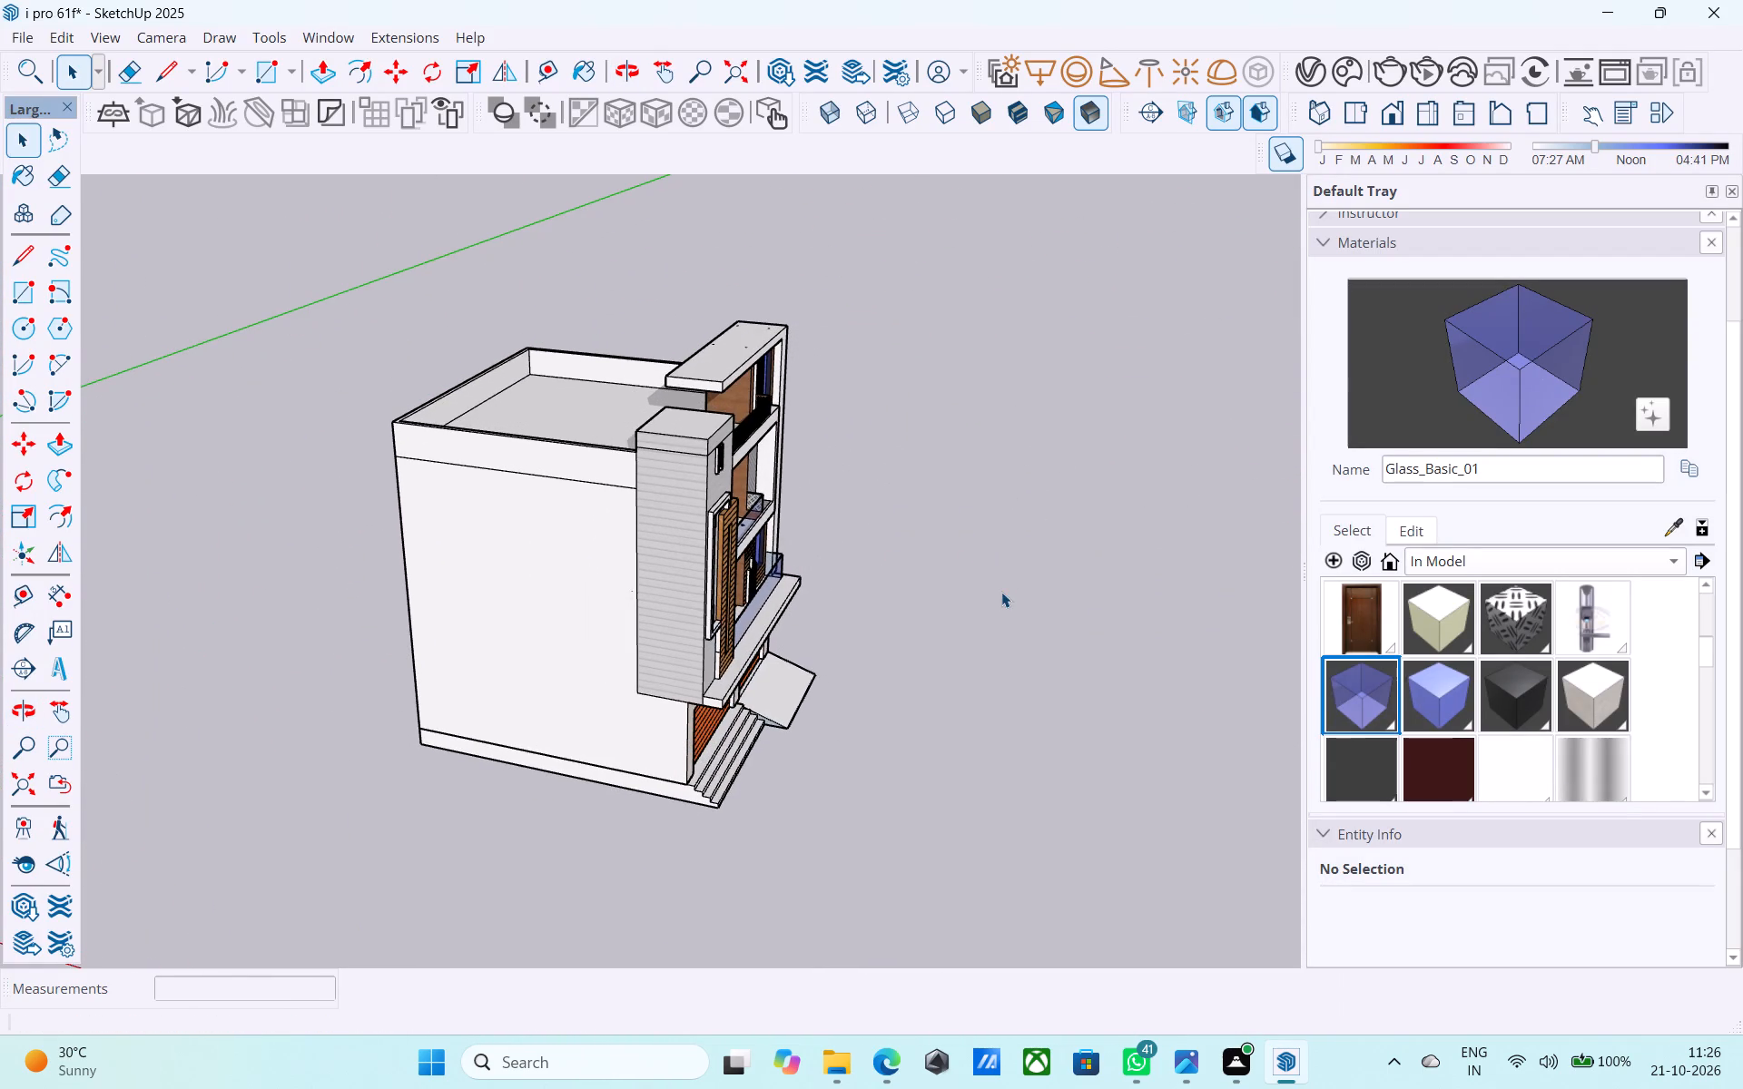
middle_click_drag(993, 592, 821, 578)
middle_click_drag(642, 503, 930, 425)
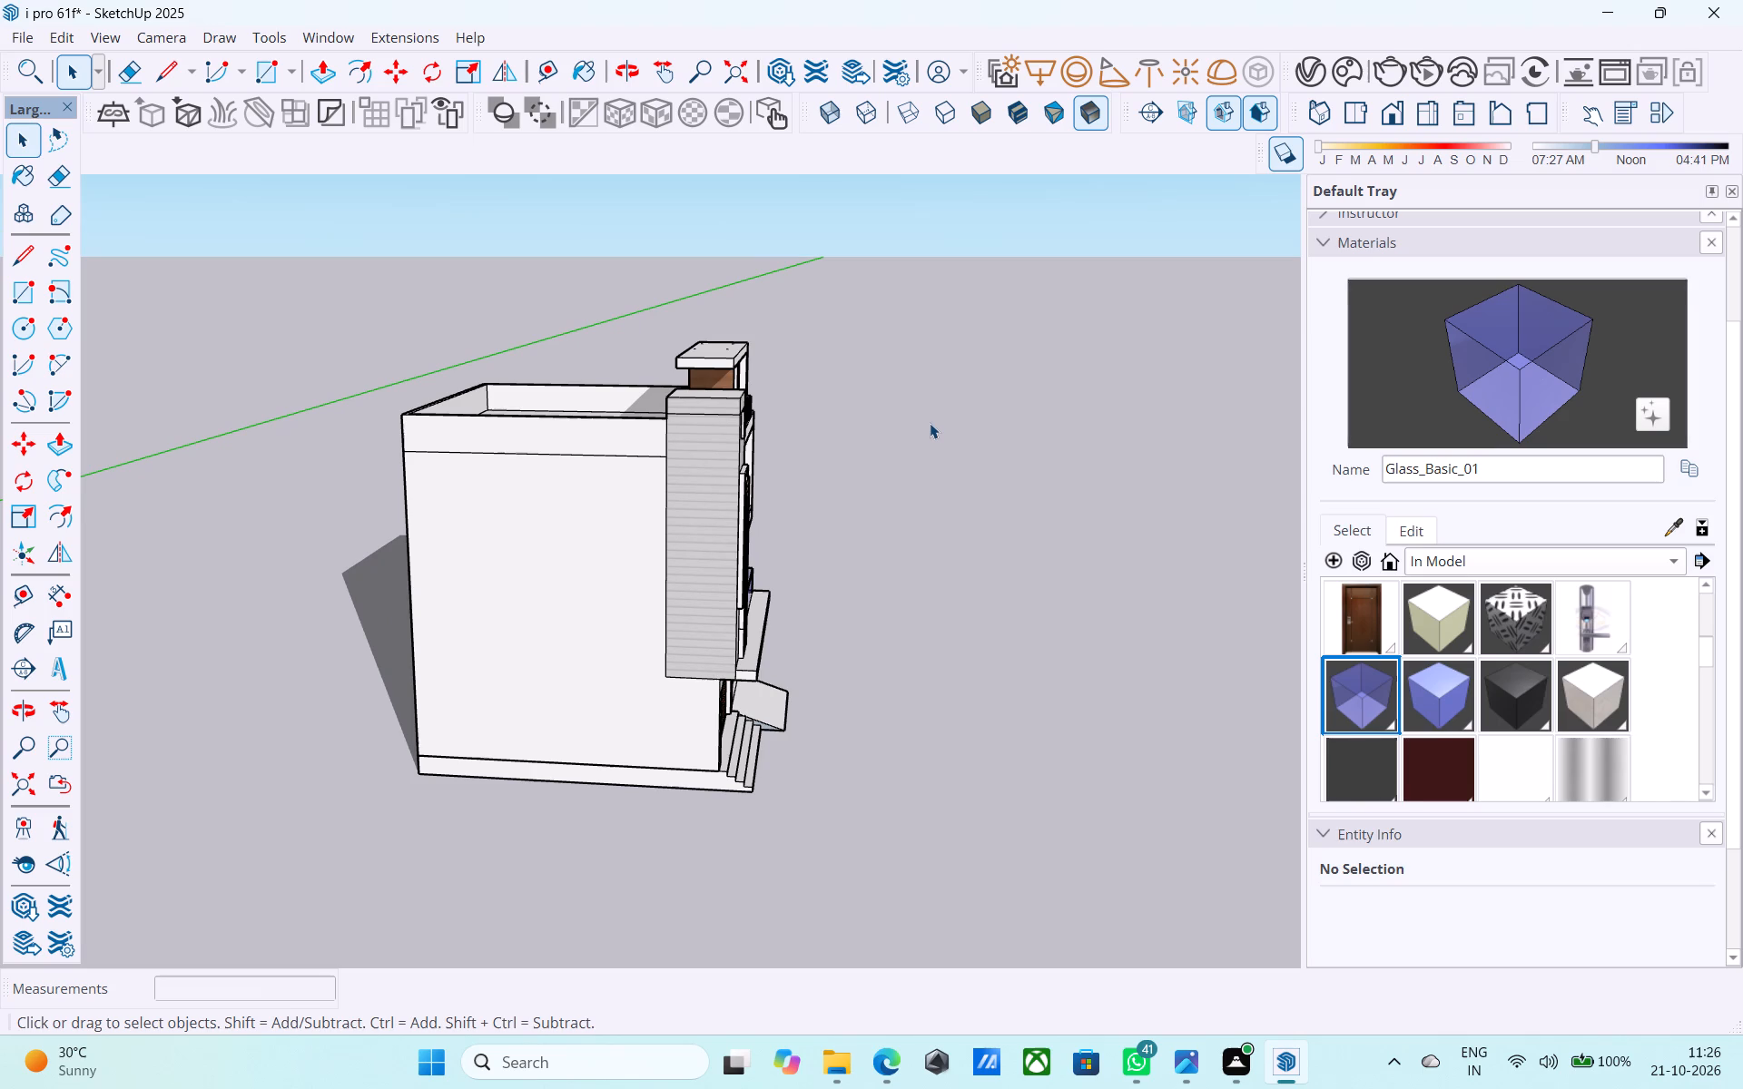
middle_click_drag(930, 423, 532, 454)
middle_click_drag(891, 398, 517, 441)
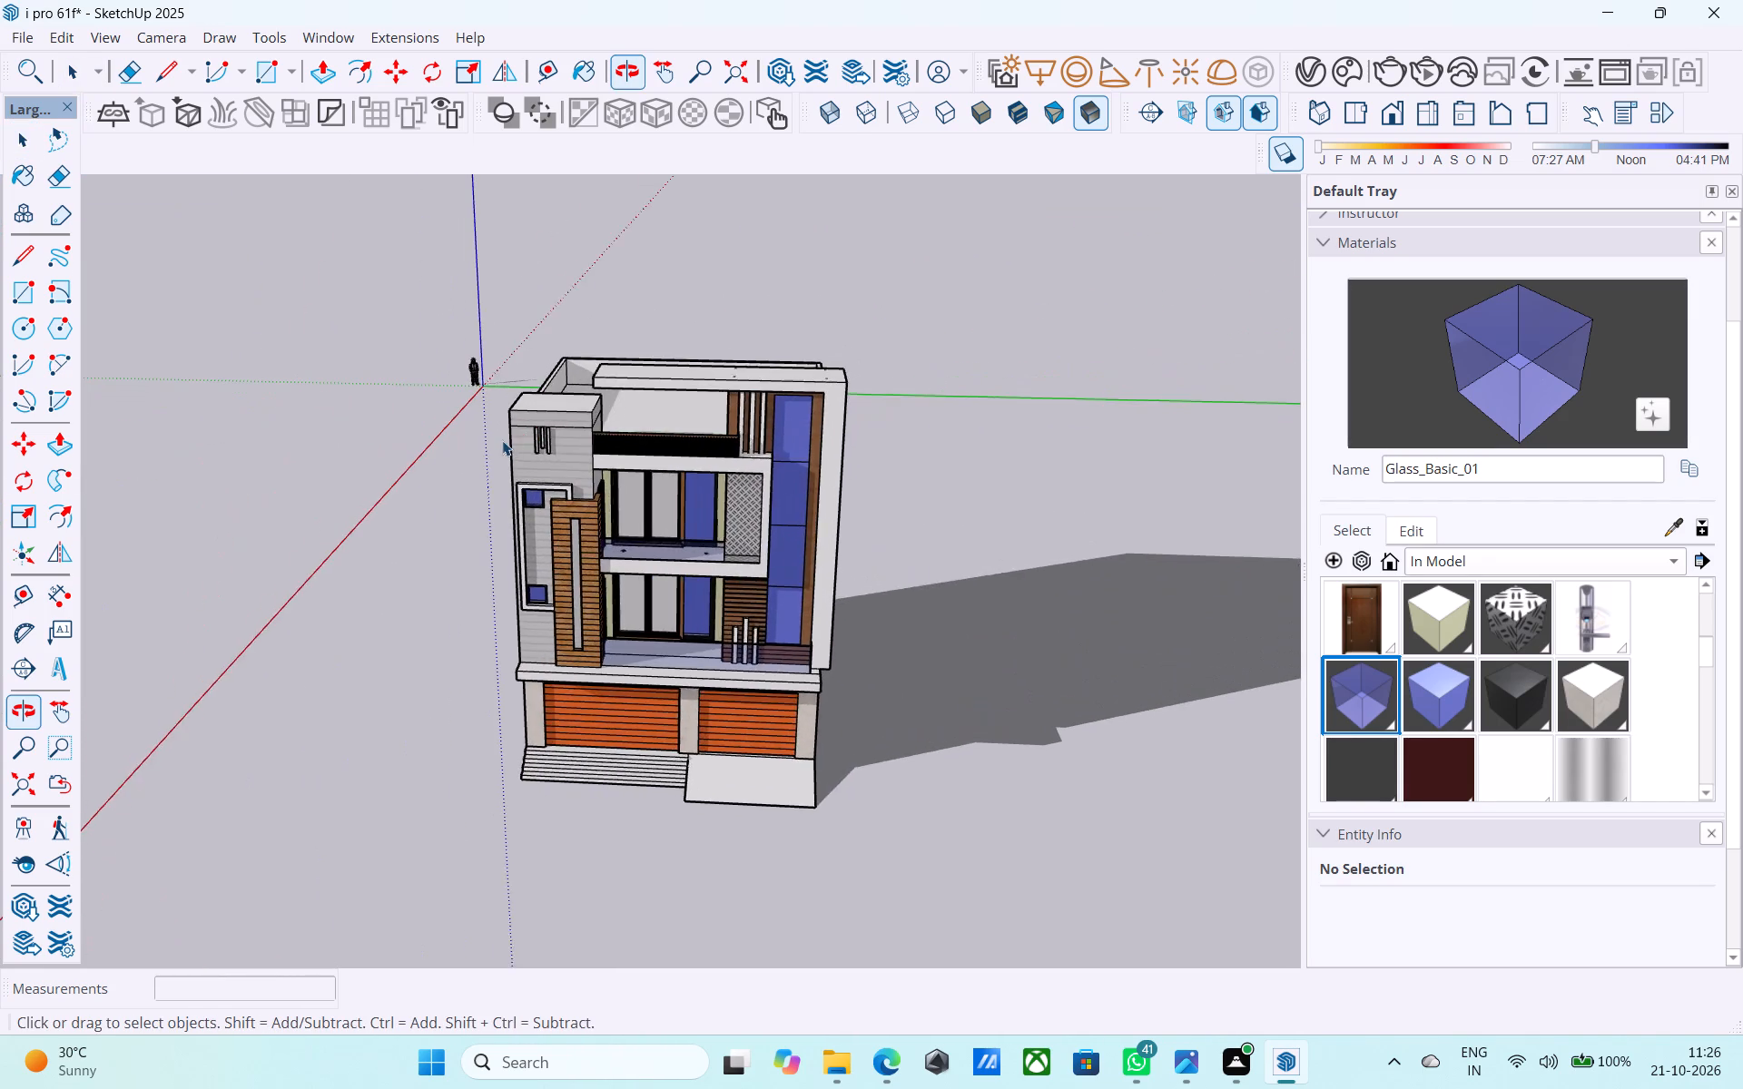
scroll(502, 440, "down", 2)
middle_click_drag(697, 638, 655, 534)
scroll(654, 528, "up", 4)
middle_click_drag(661, 532, 642, 678)
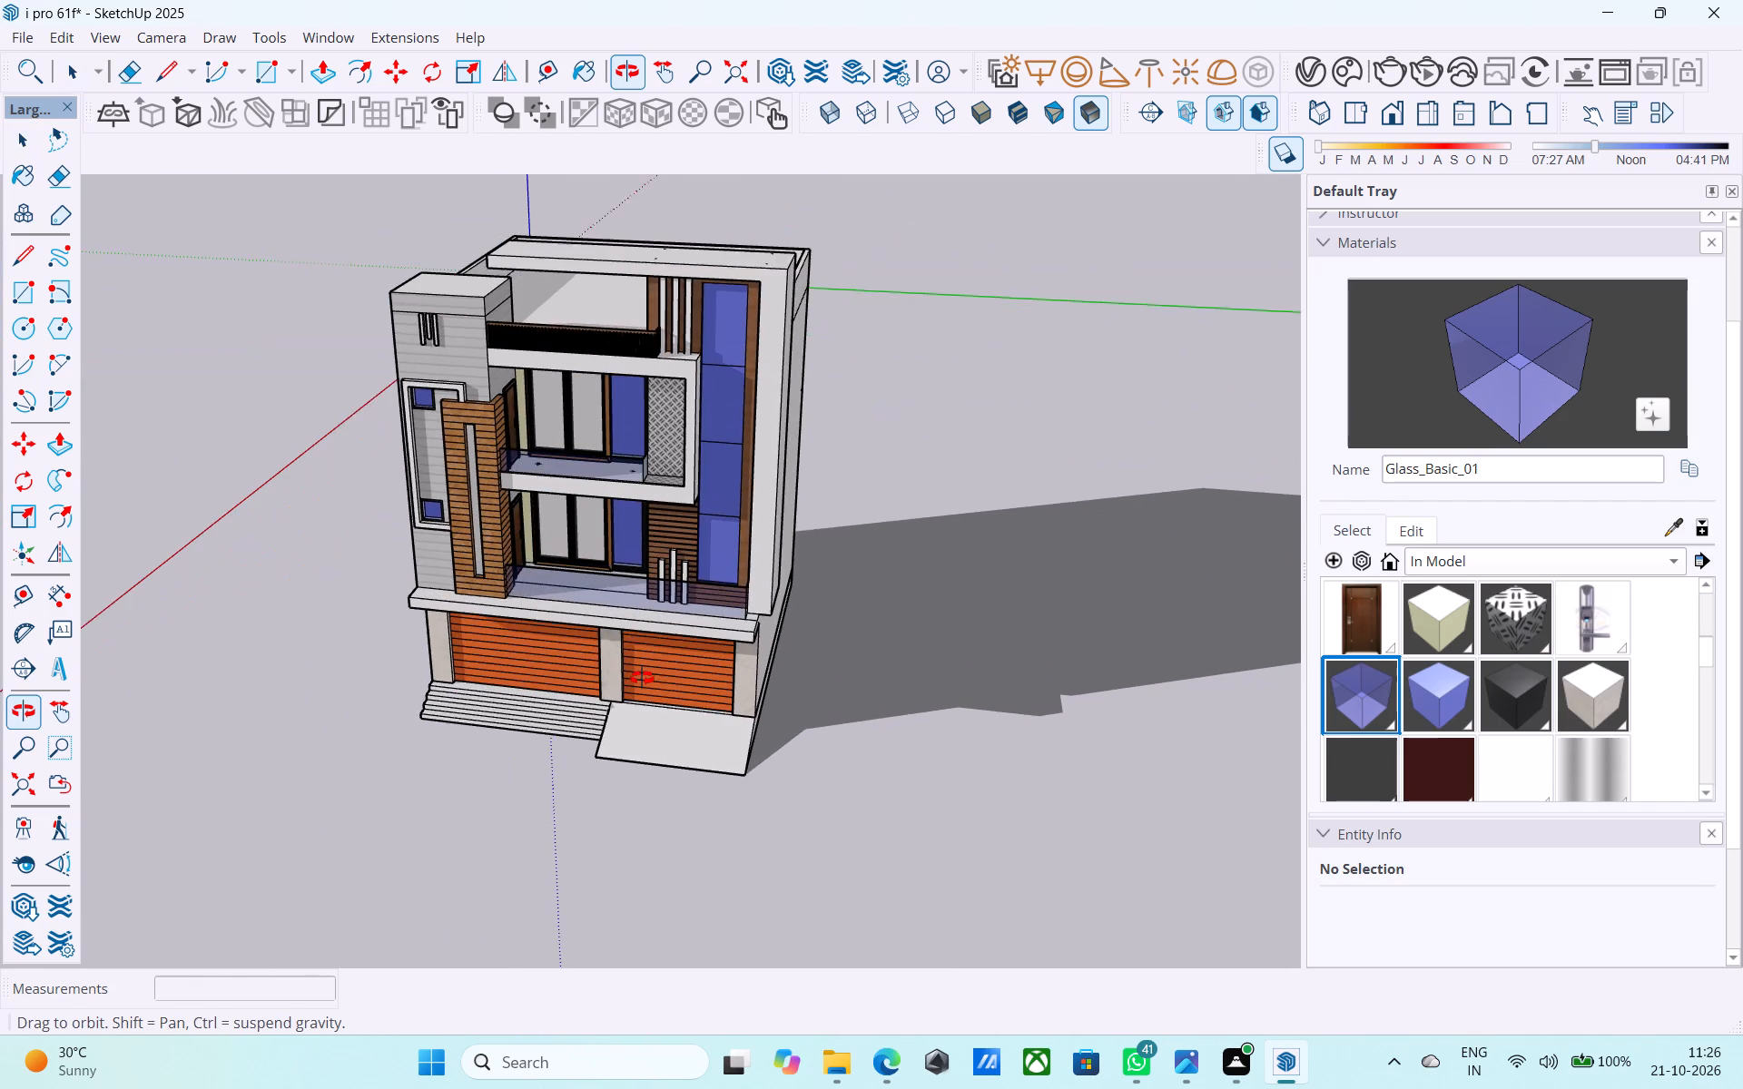
middle_click_drag(642, 678, 694, 665)
scroll(561, 490, "up", 3)
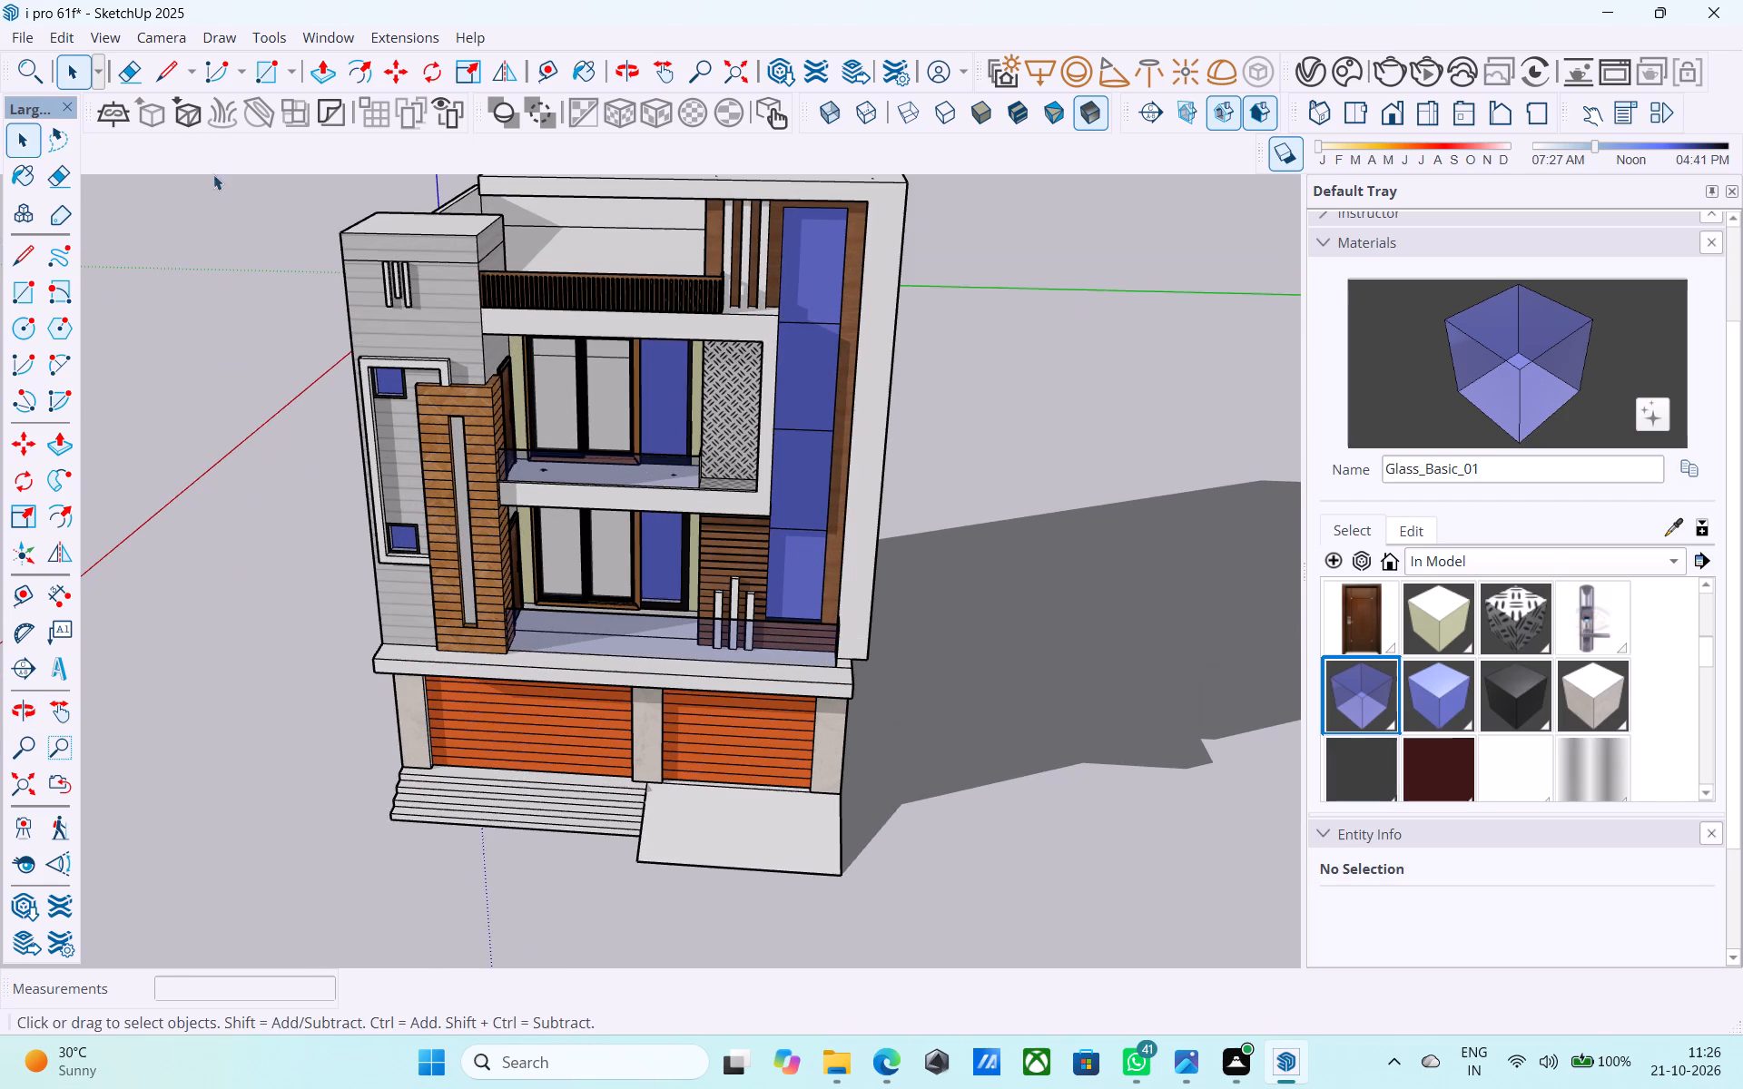
Import the Group_1 (1) grass model from Downloads and place it on the ground beside the entrance ramp.
left_click(33, 40)
left_click(108, 357)
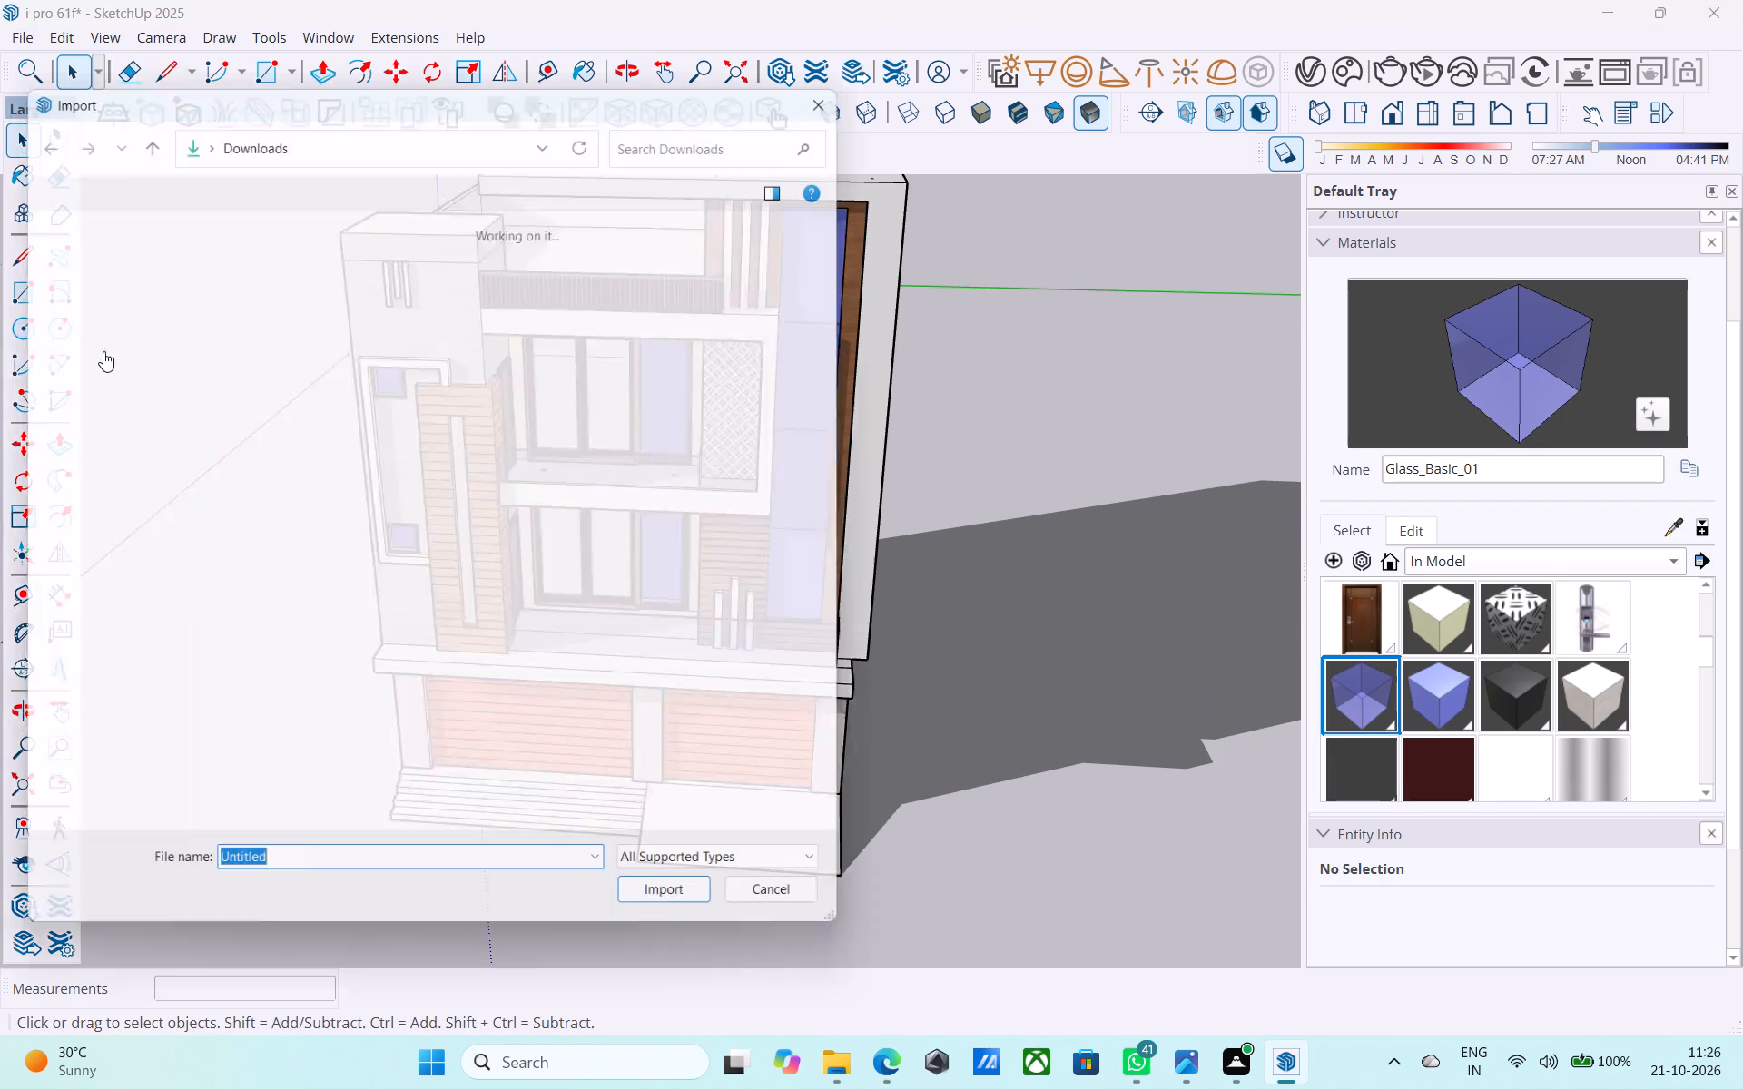
scroll(330, 438, "down", 9)
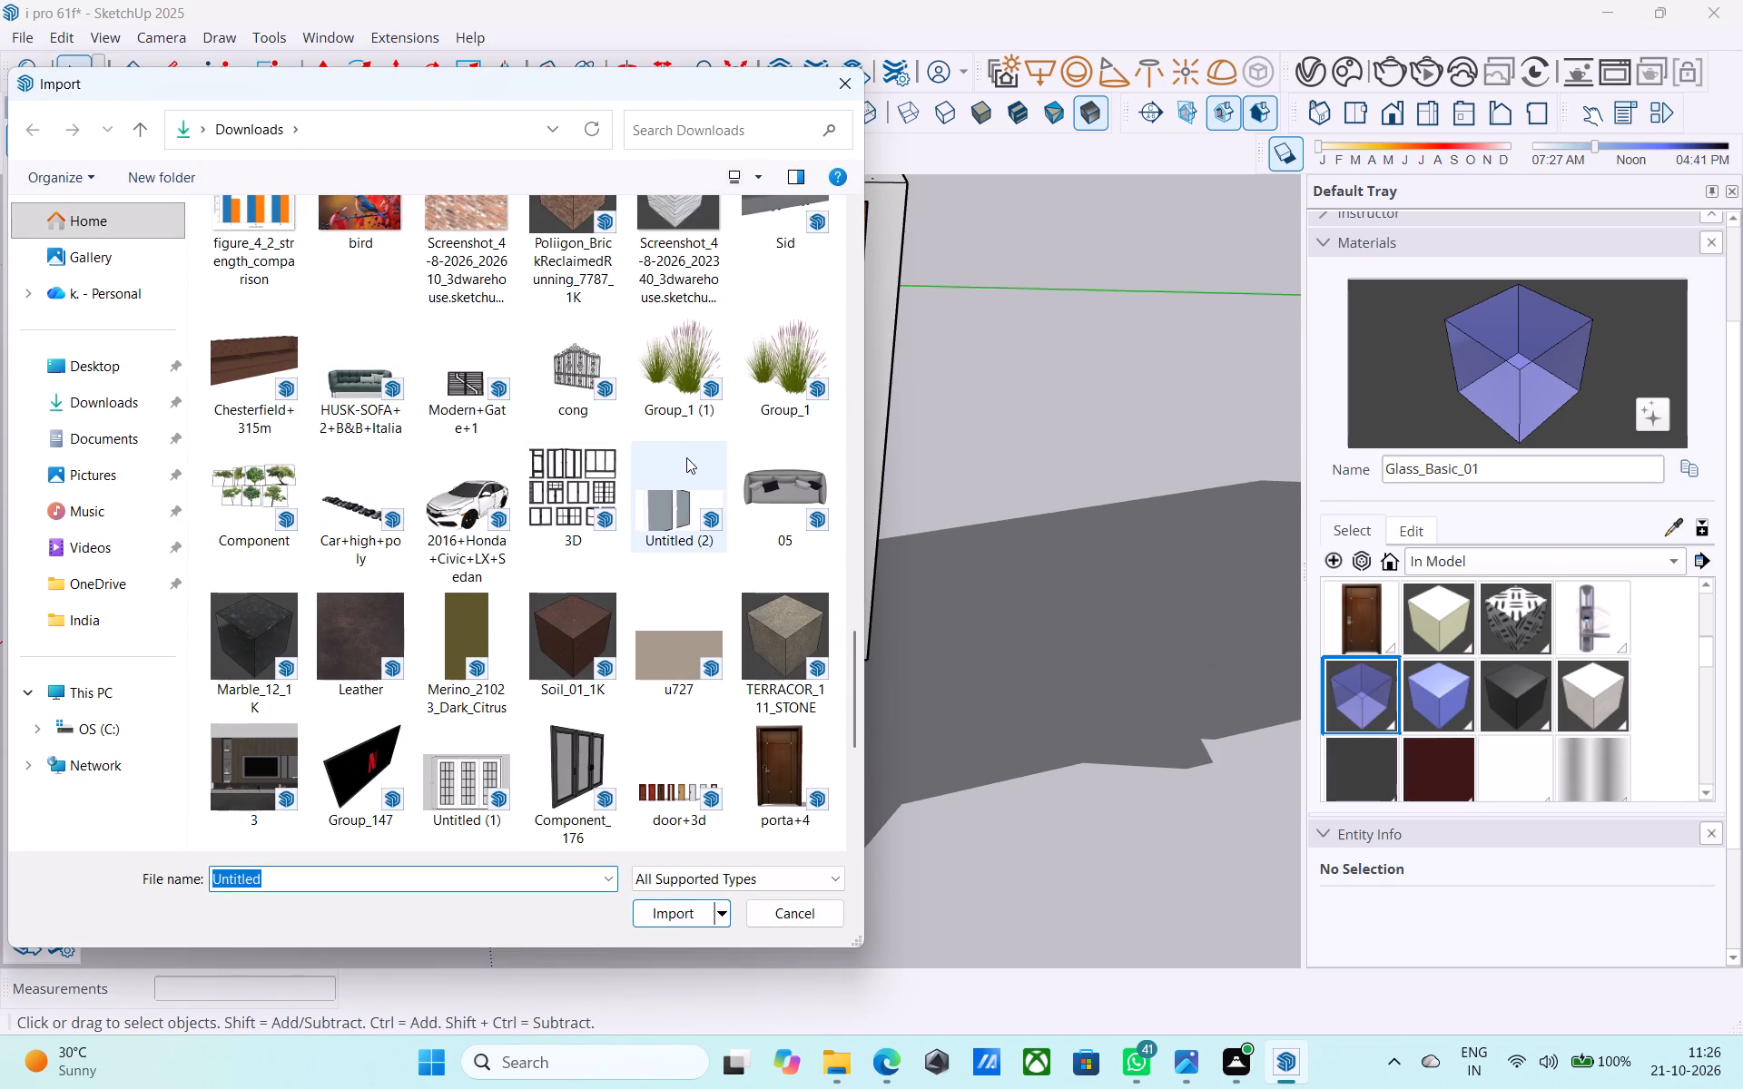
left_click(676, 348)
left_click(678, 910)
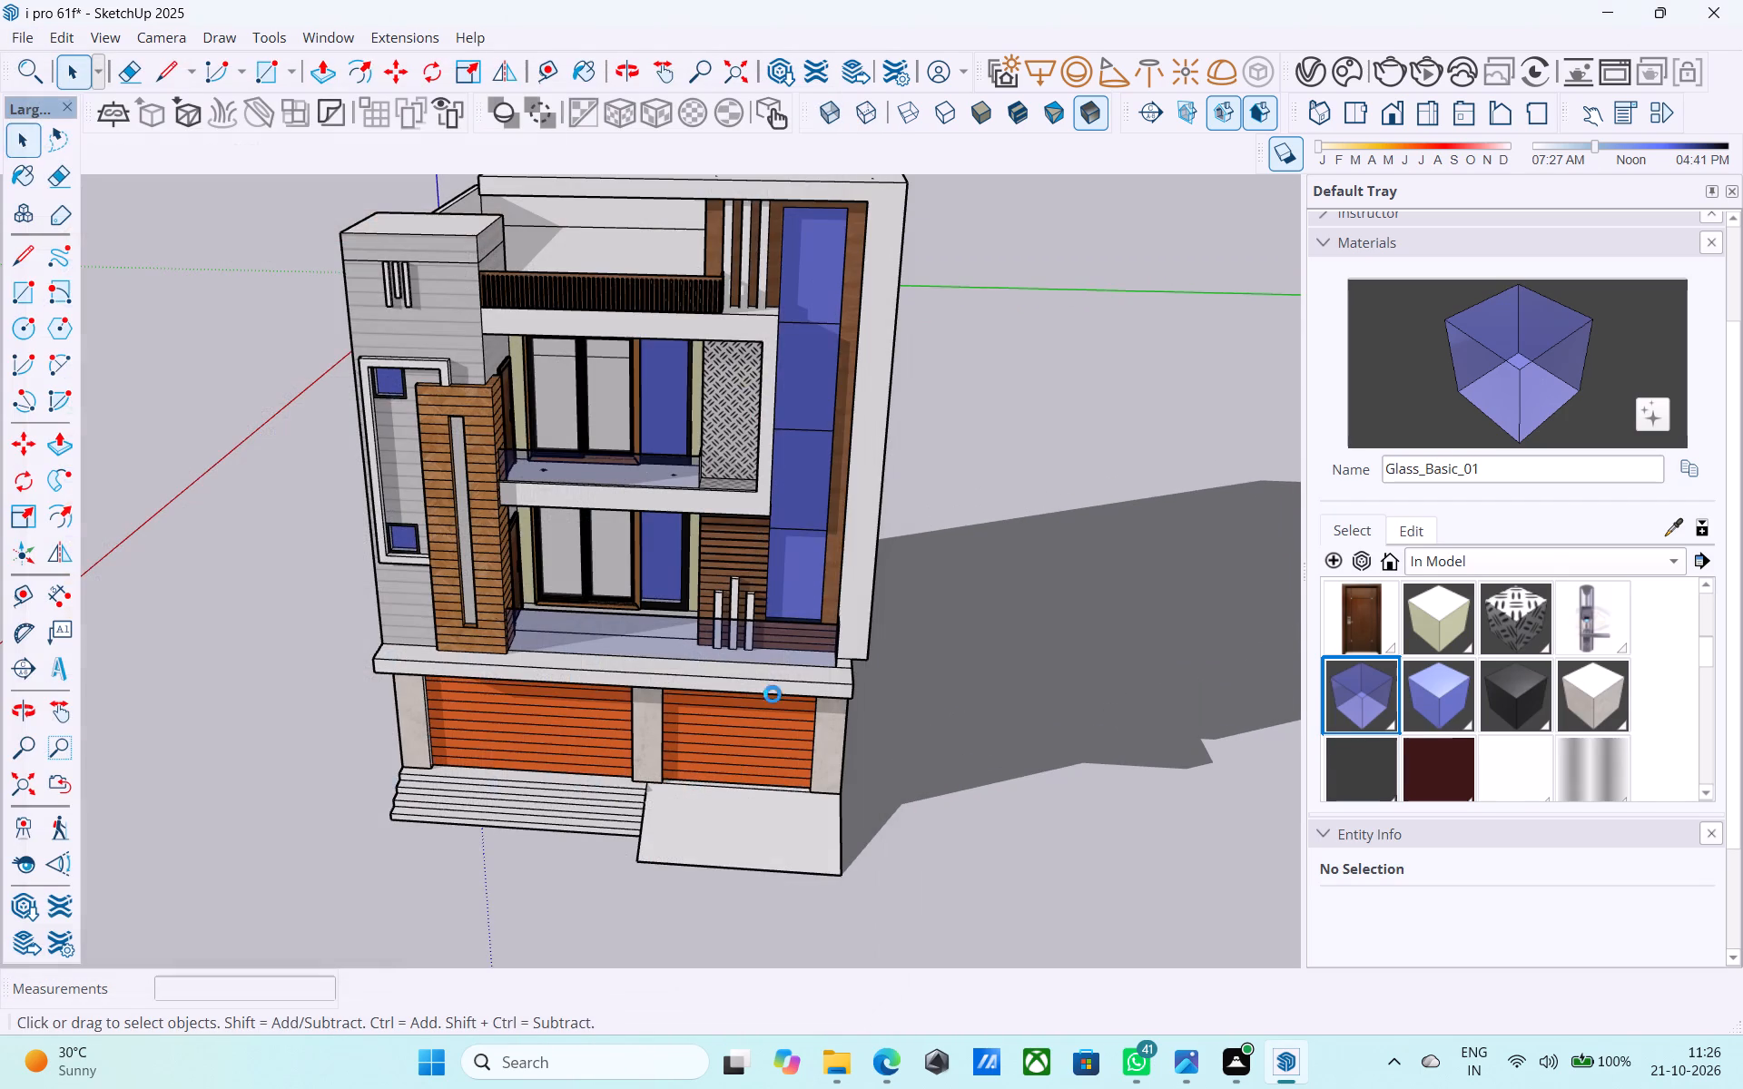
scroll(838, 519, "down", 4)
middle_click_drag(837, 521, 872, 765)
scroll(854, 702, "up", 2)
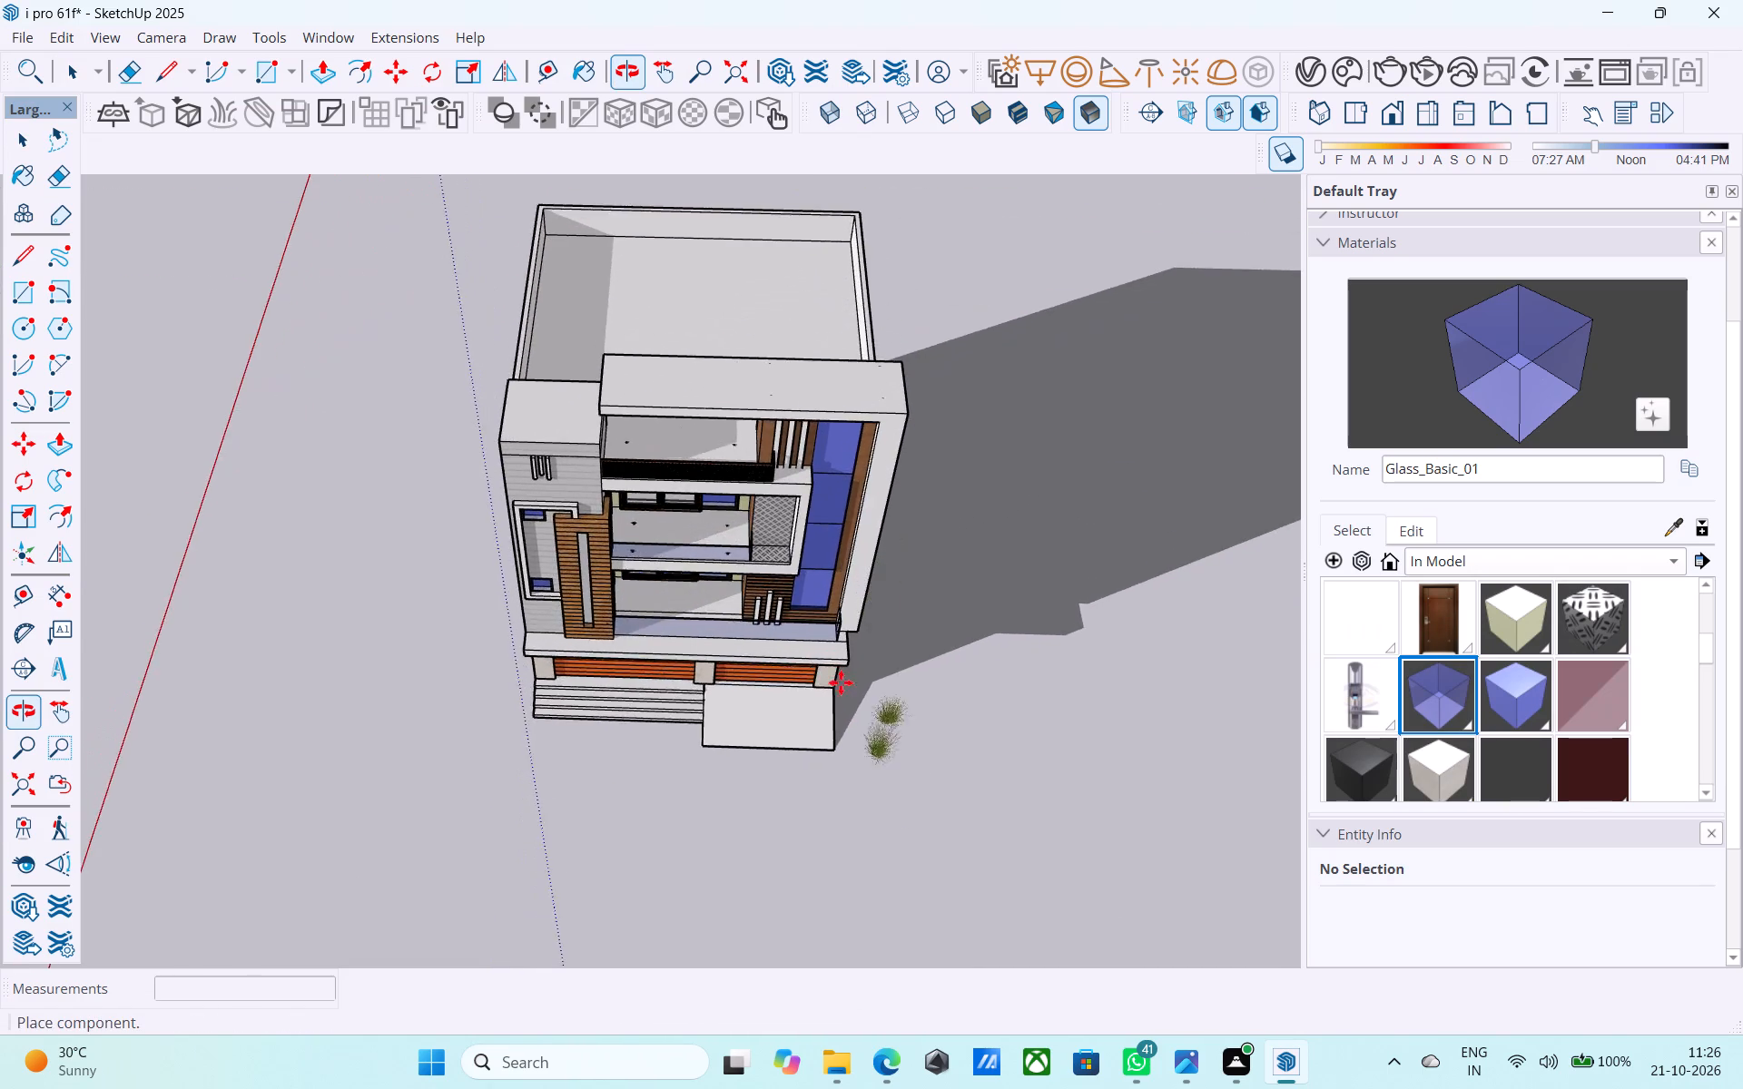
scroll(841, 682, "up", 7)
middle_click_drag(724, 513, 1168, 574)
scroll(957, 464, "up", 8)
scroll(837, 388, "down", 17)
left_click(897, 490)
Explode the imported grass component into its separate clumps.
middle_click_drag(931, 488, 609, 271)
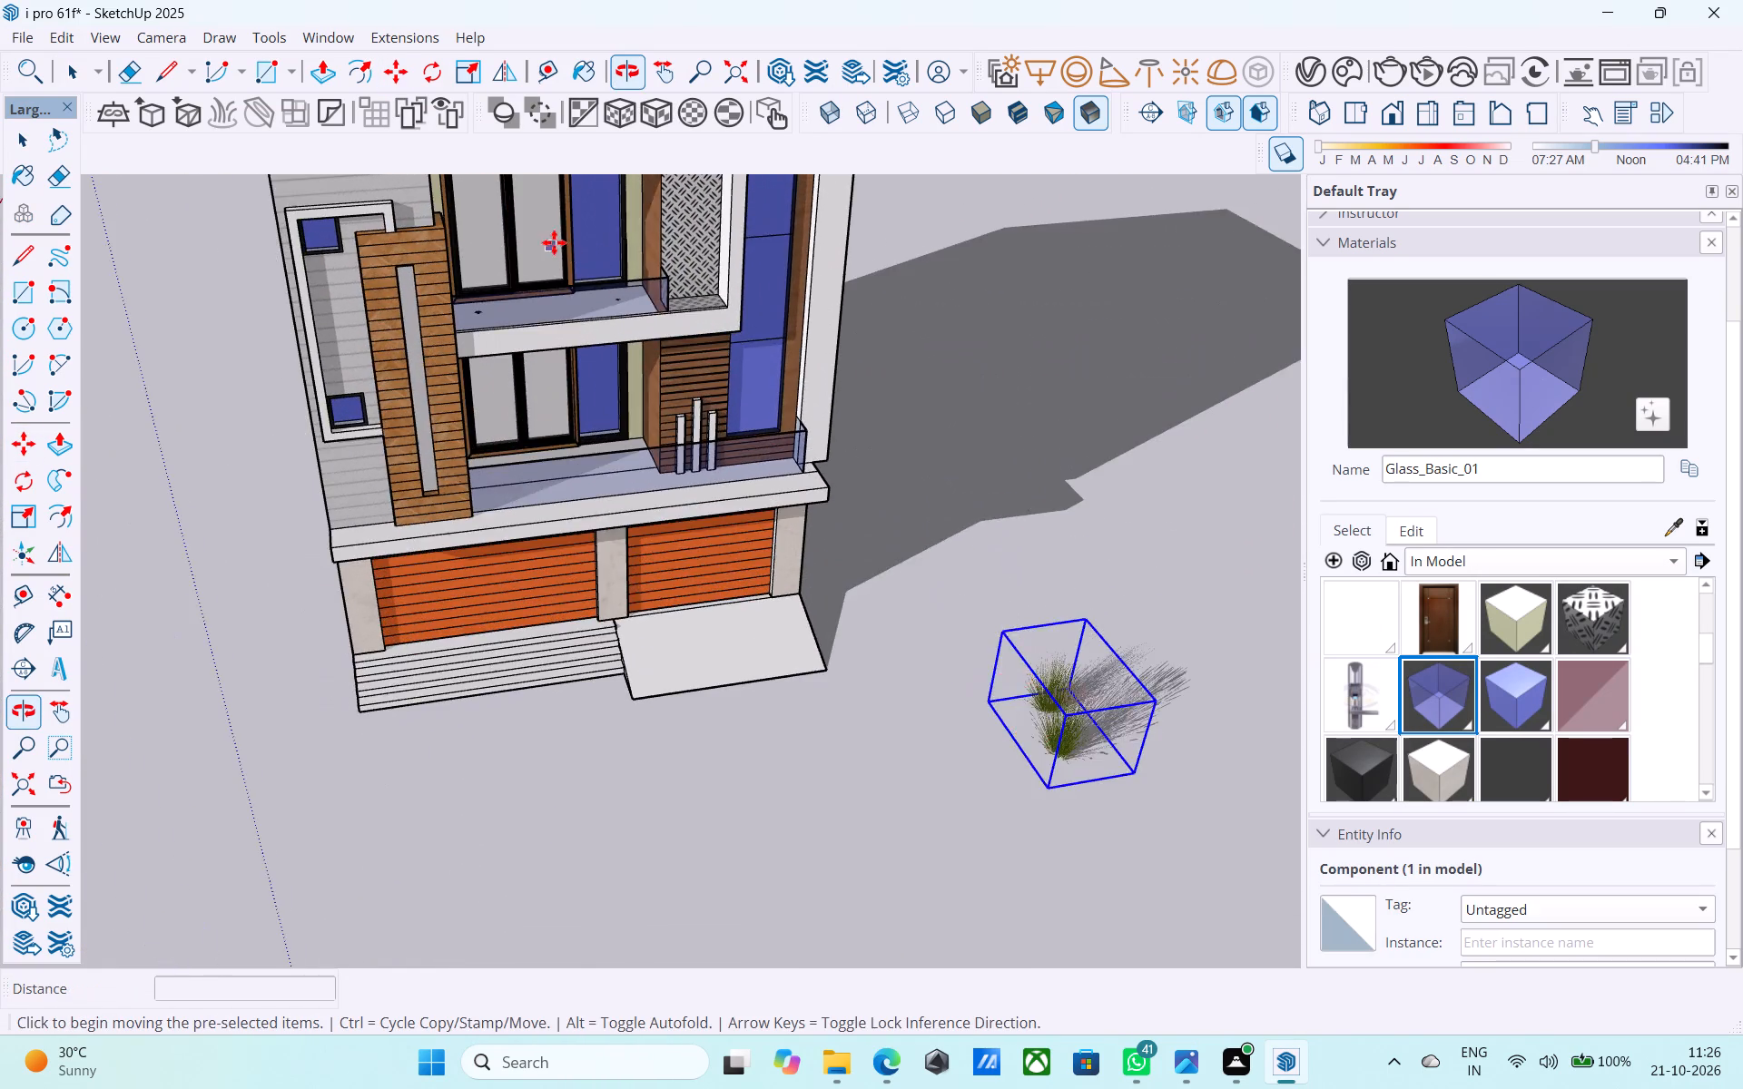
scroll(554, 242, "down", 6)
scroll(995, 553, "up", 4)
key("space")
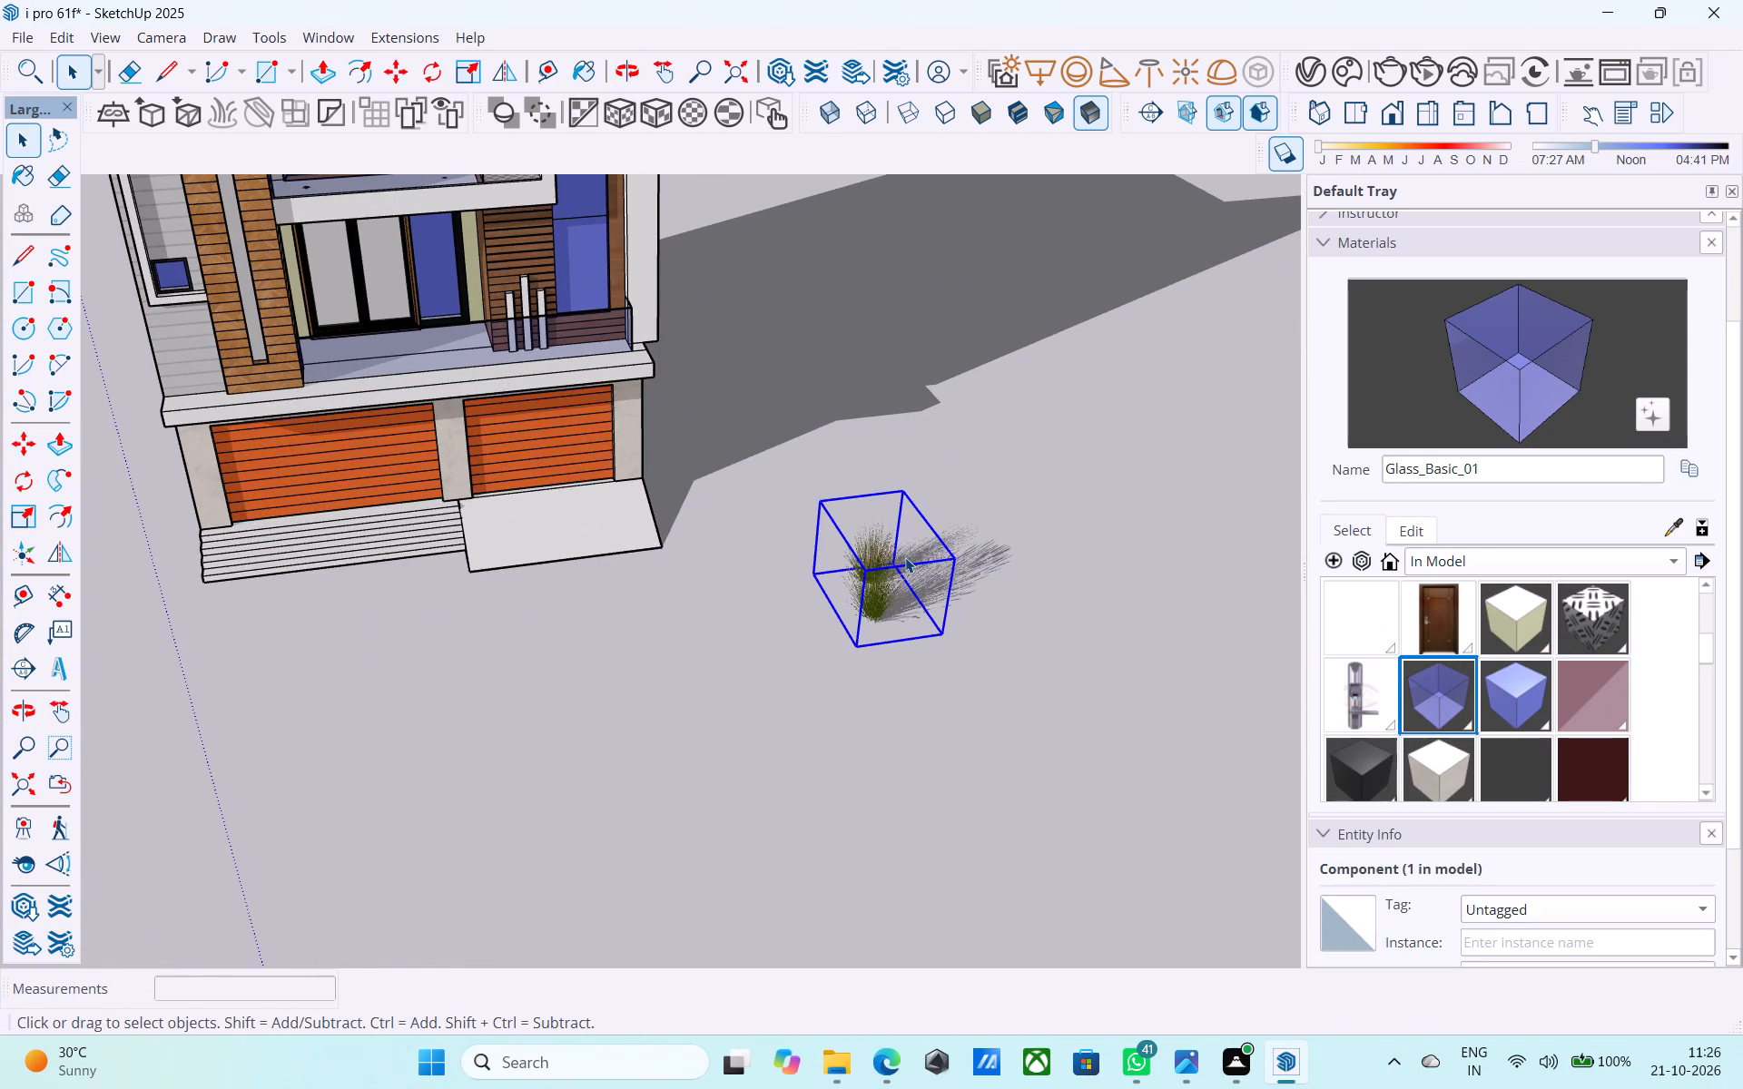
left_click(905, 557)
right_click(898, 557)
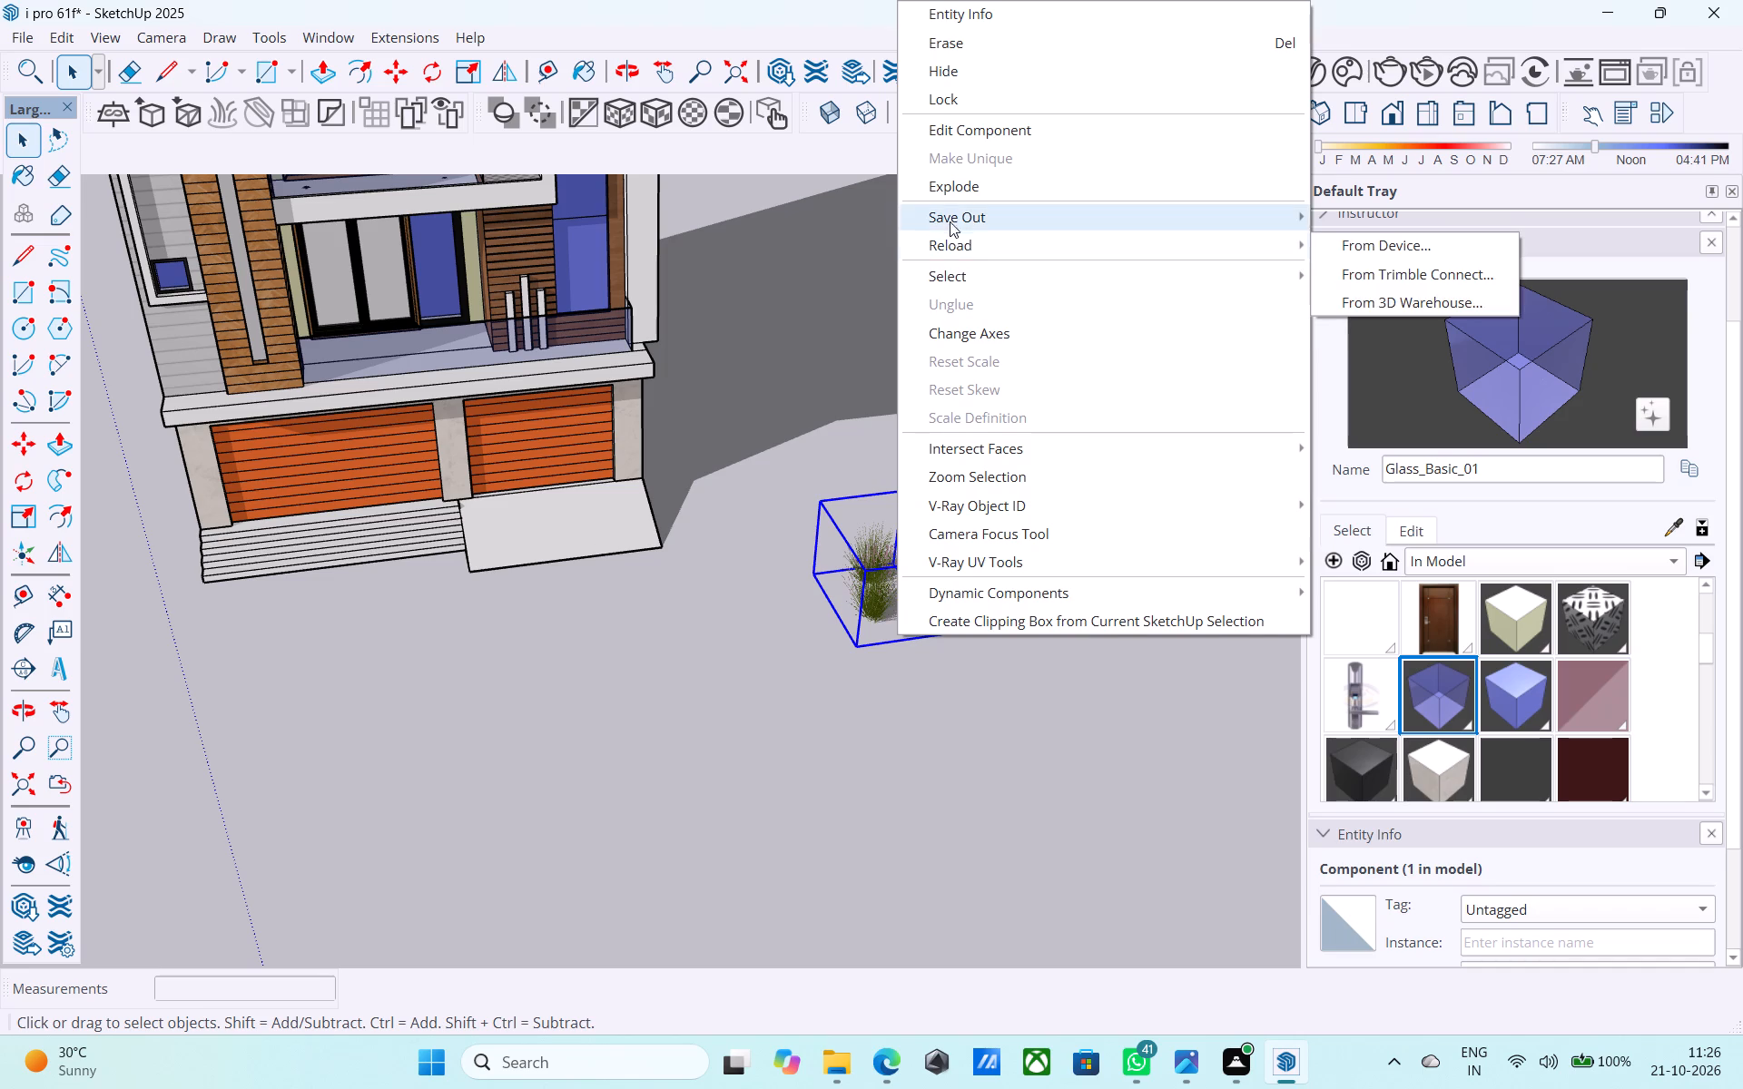
left_click(952, 185)
Scale the front grass clump to about 0.71 along red and 0.69 along green.
middle_click_drag(912, 585, 719, 533)
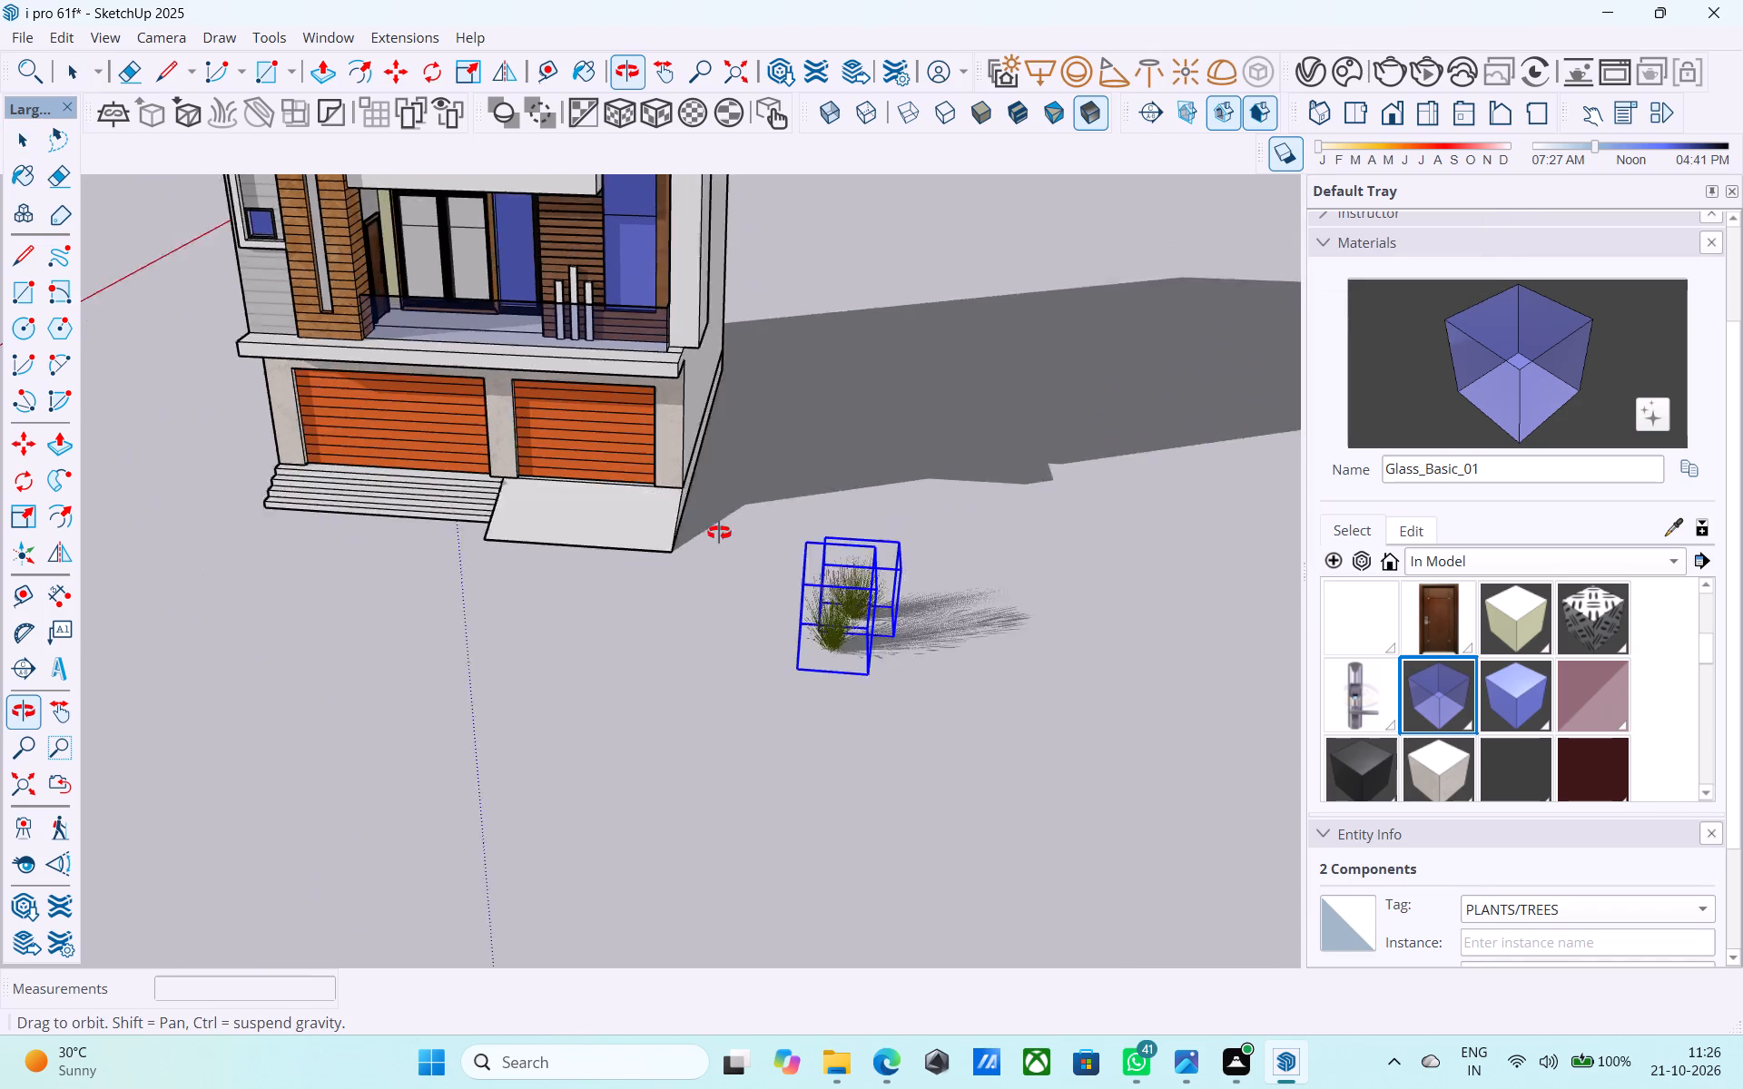
middle_click_drag(719, 533, 551, 522)
scroll(714, 533, "up", 1)
scroll(764, 700, "up", 4)
left_click(888, 614)
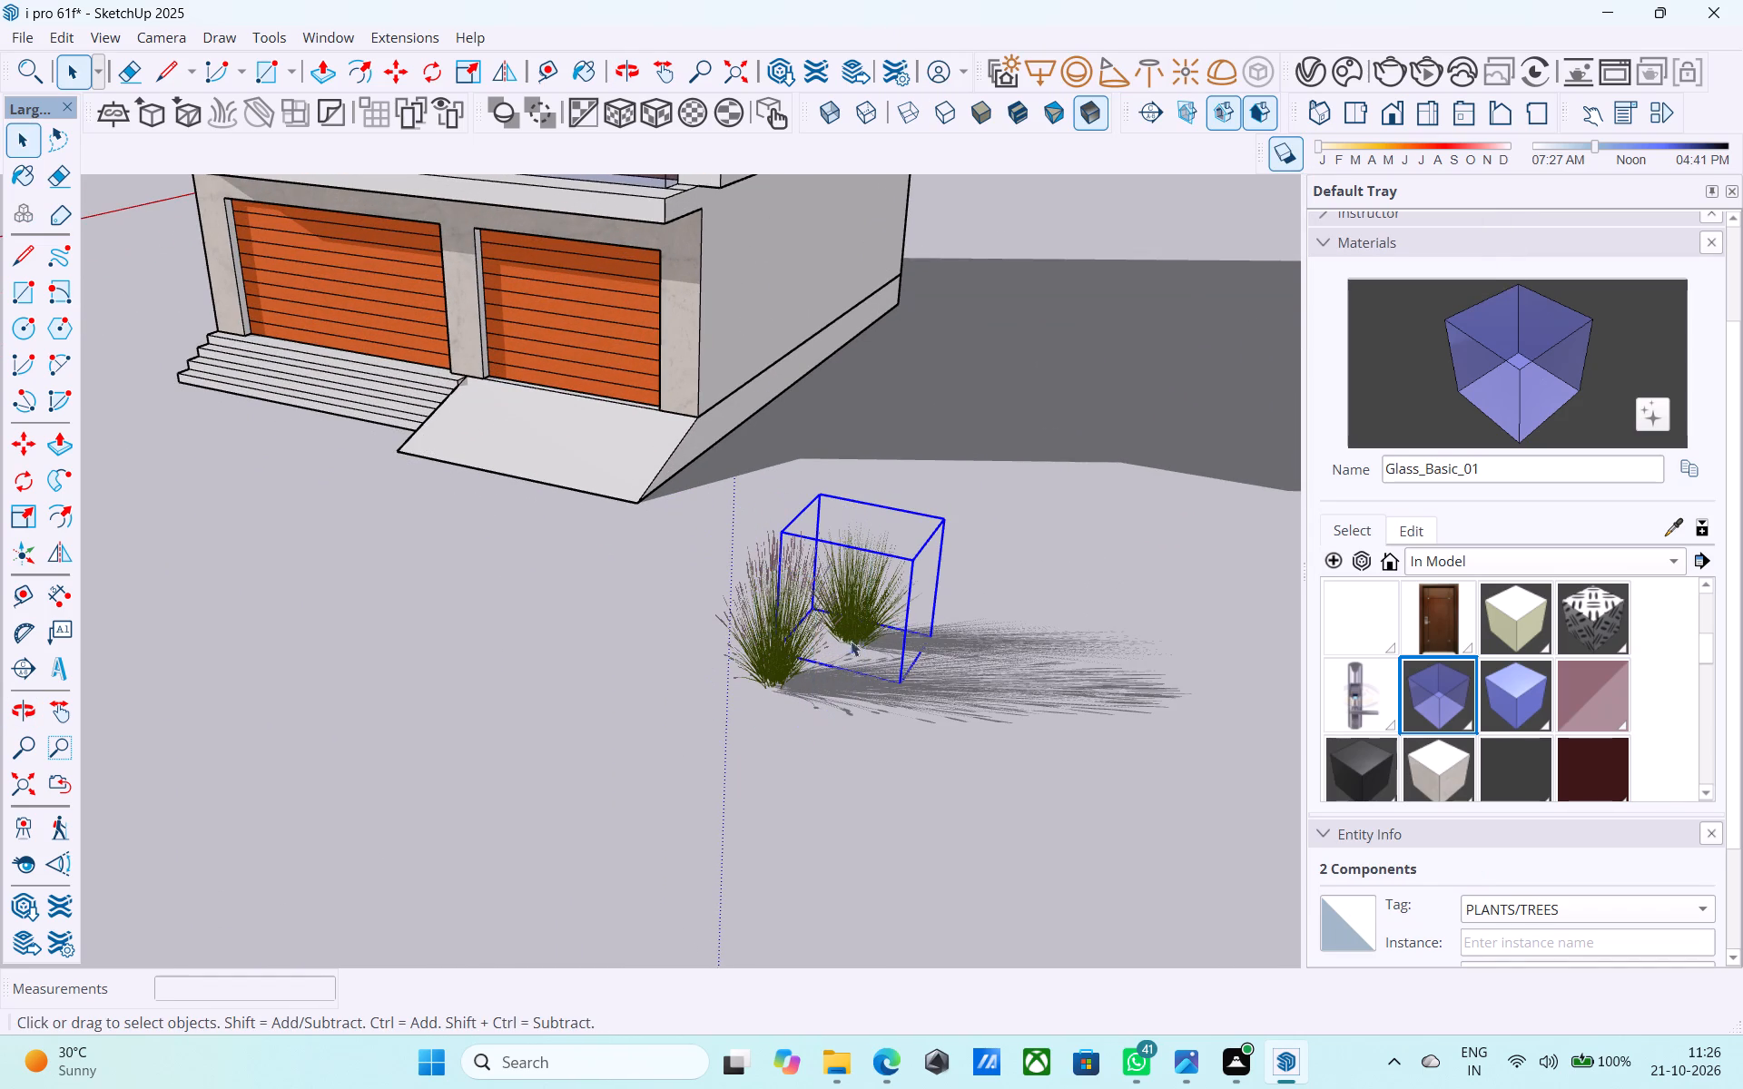
left_click(780, 650)
key("s")
scroll(776, 649, "up", 3)
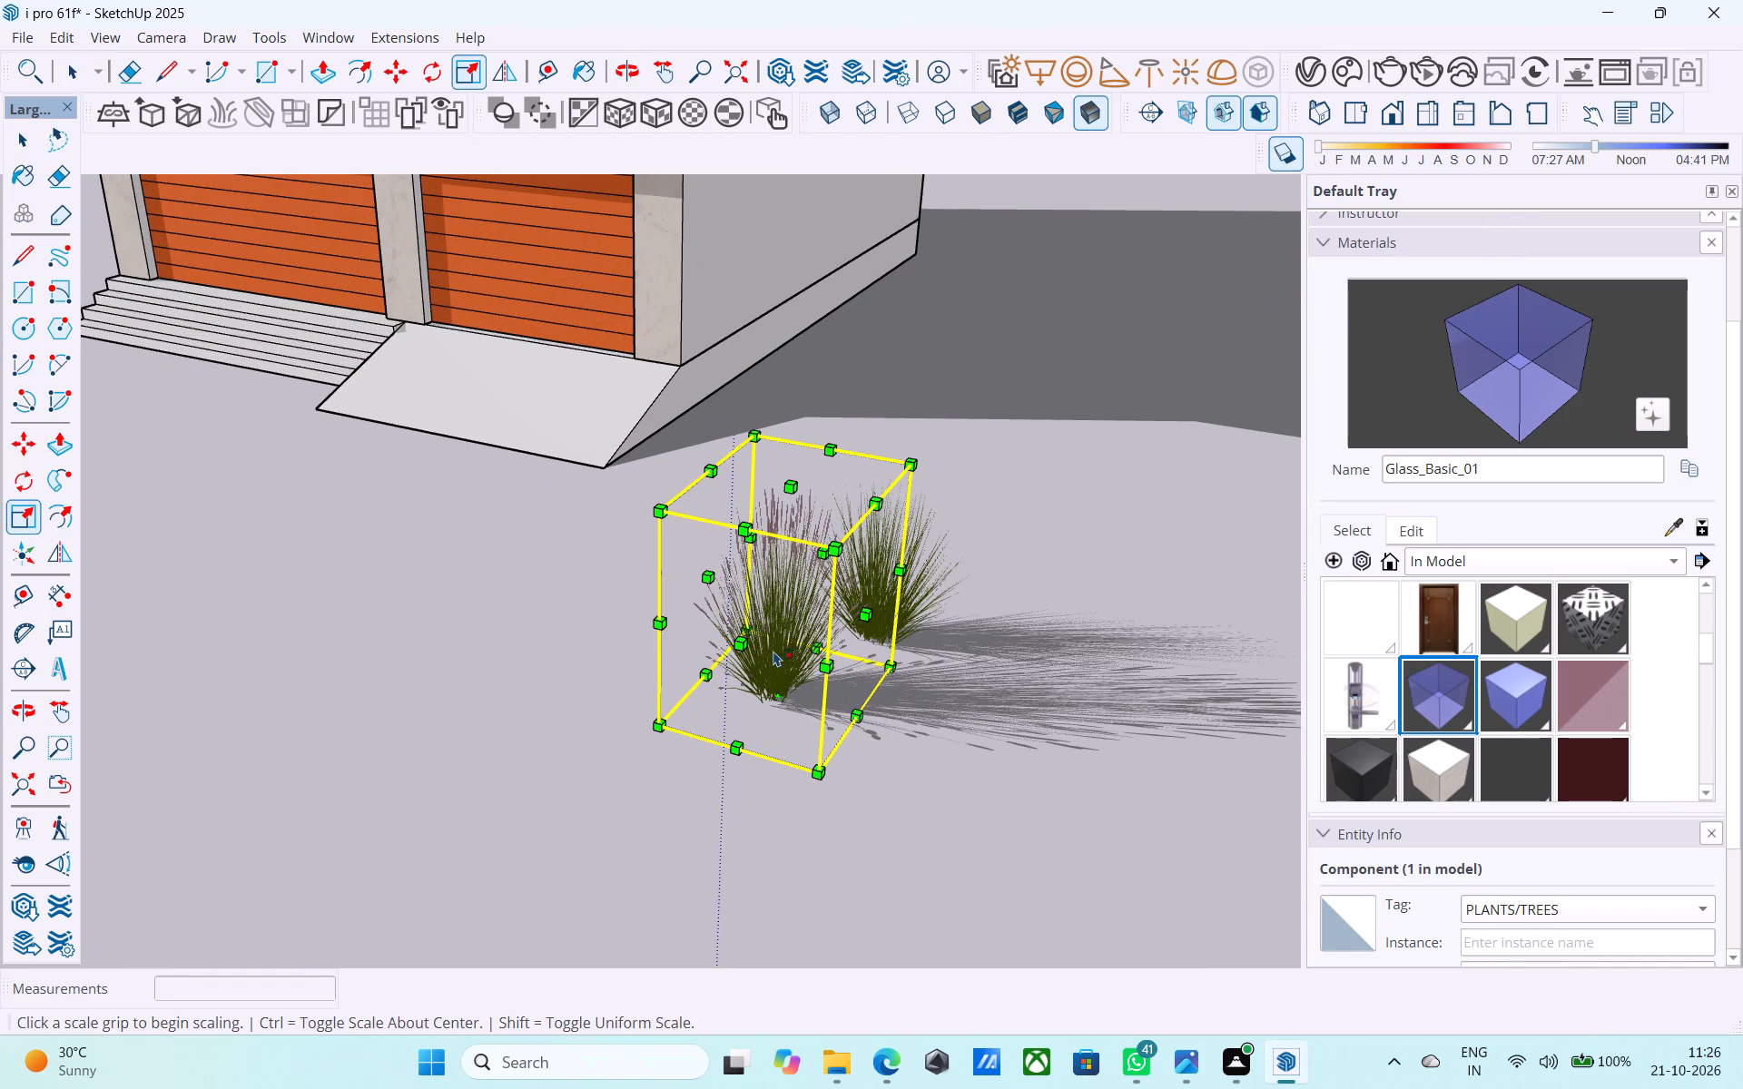
left_click(745, 645)
left_click(764, 607)
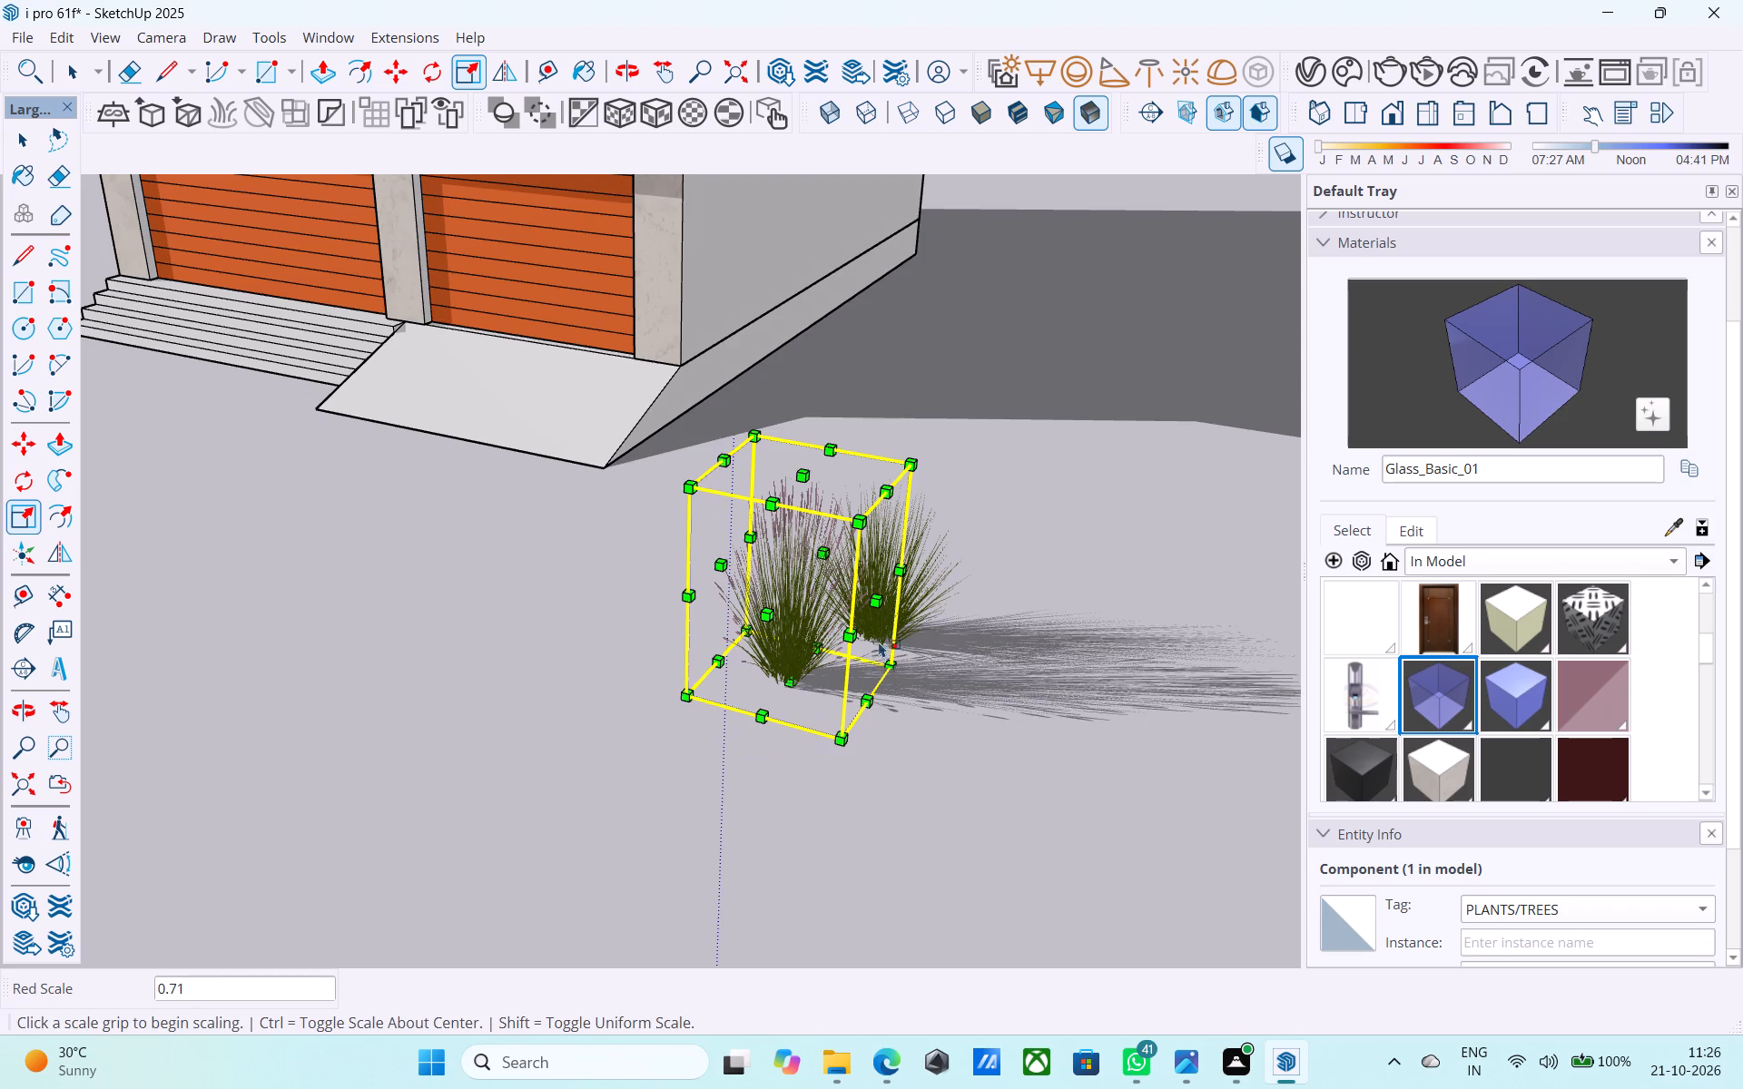
left_click(873, 604)
left_click(824, 589)
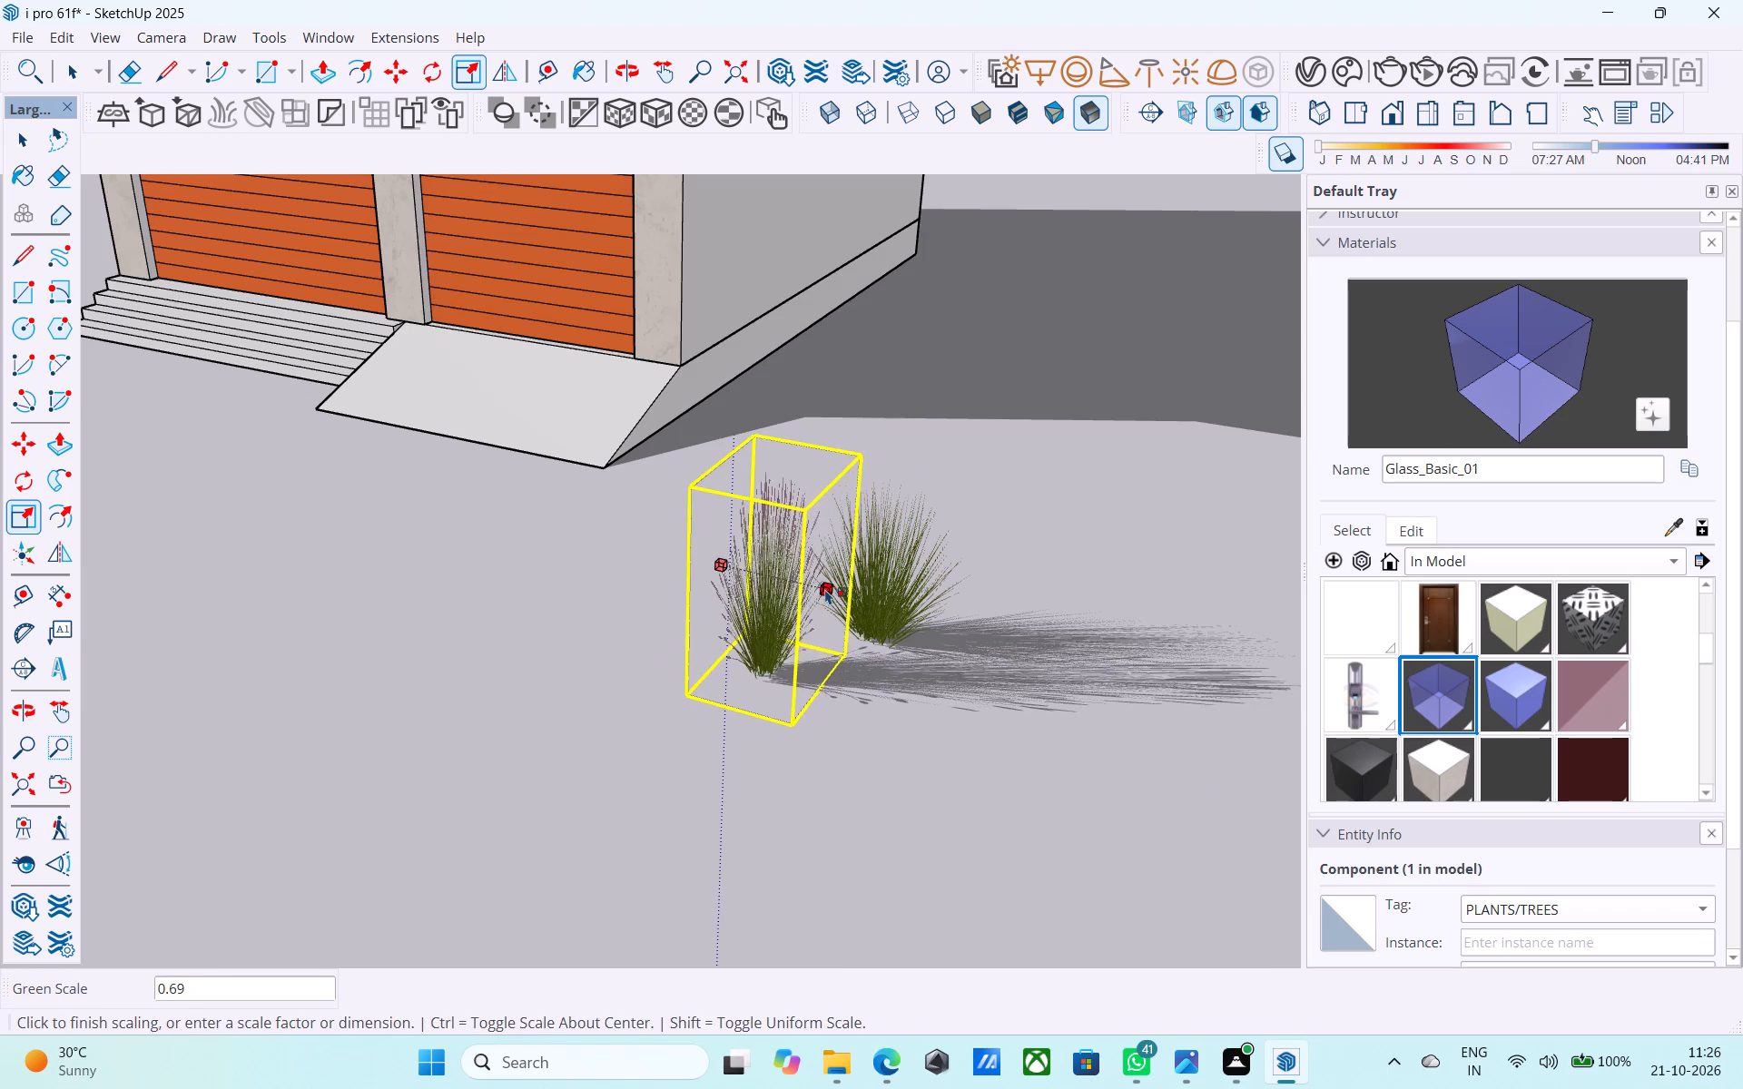
Scale the front grass clump further, to about 0.67 along red, 0.94 along blue and 0.87 along green.
left_click(807, 554)
left_click(782, 571)
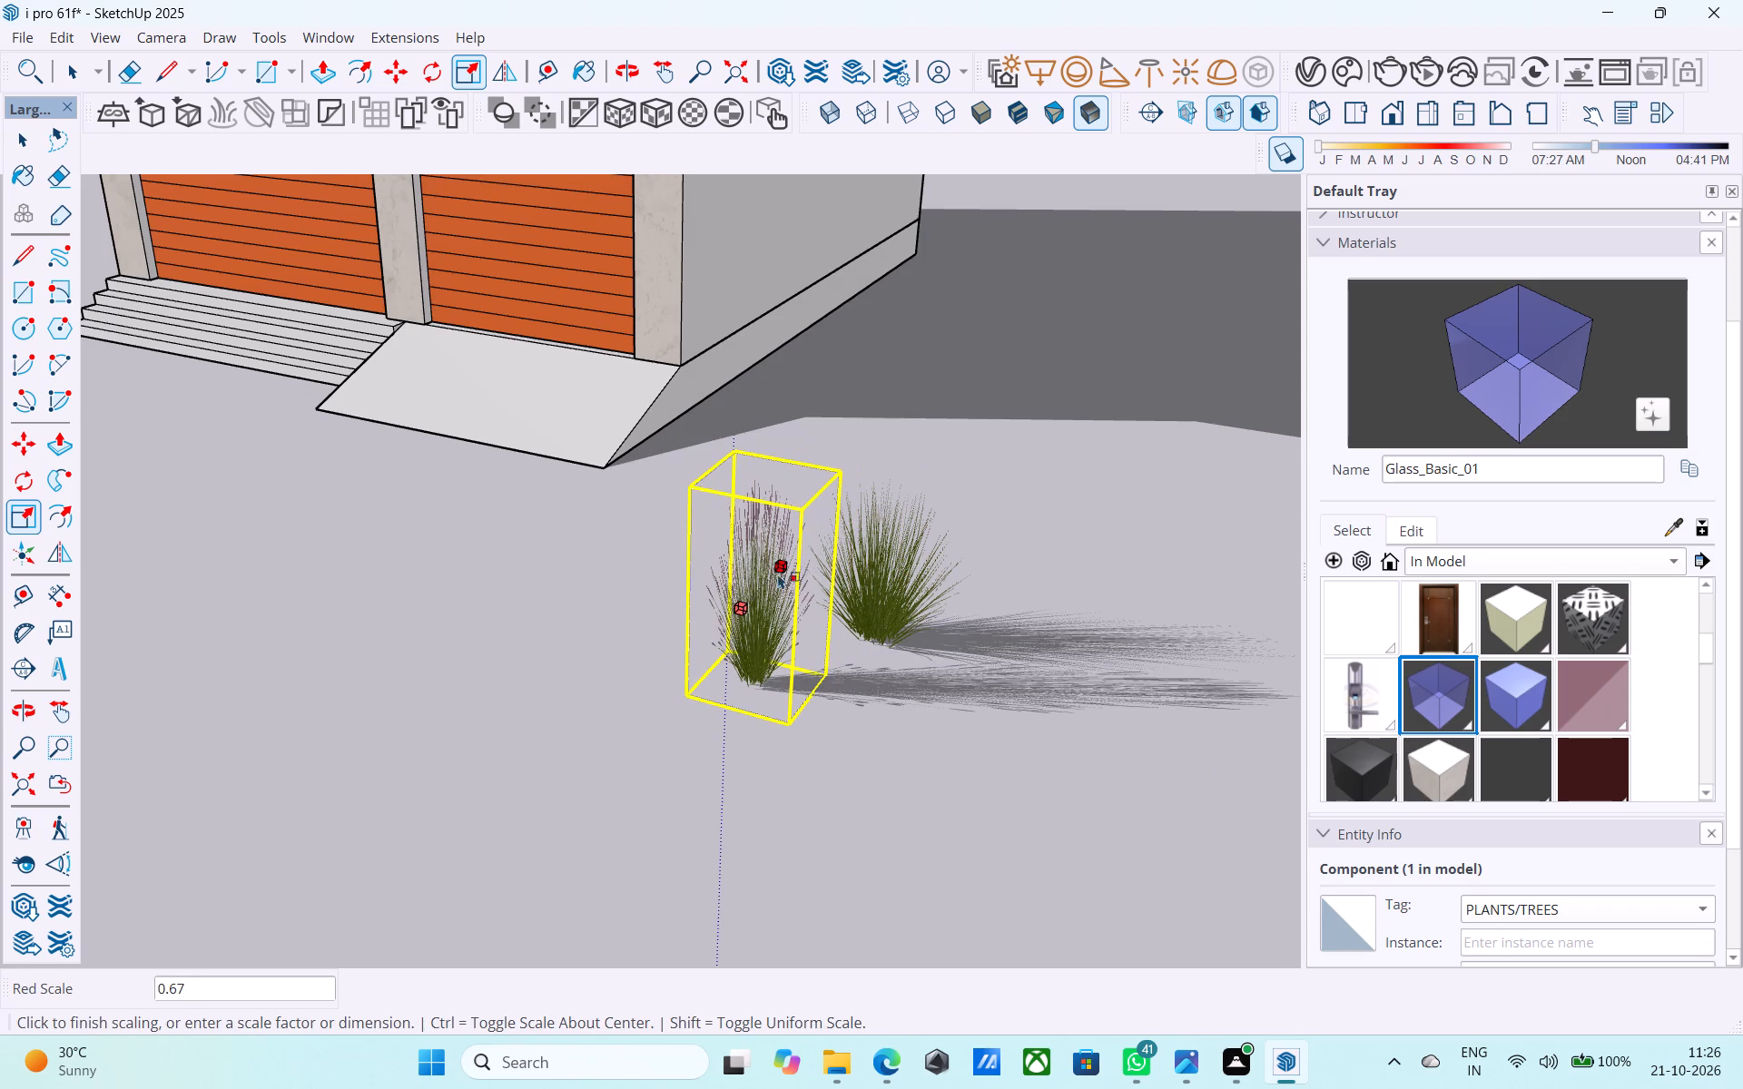
left_click(763, 476)
left_click(763, 495)
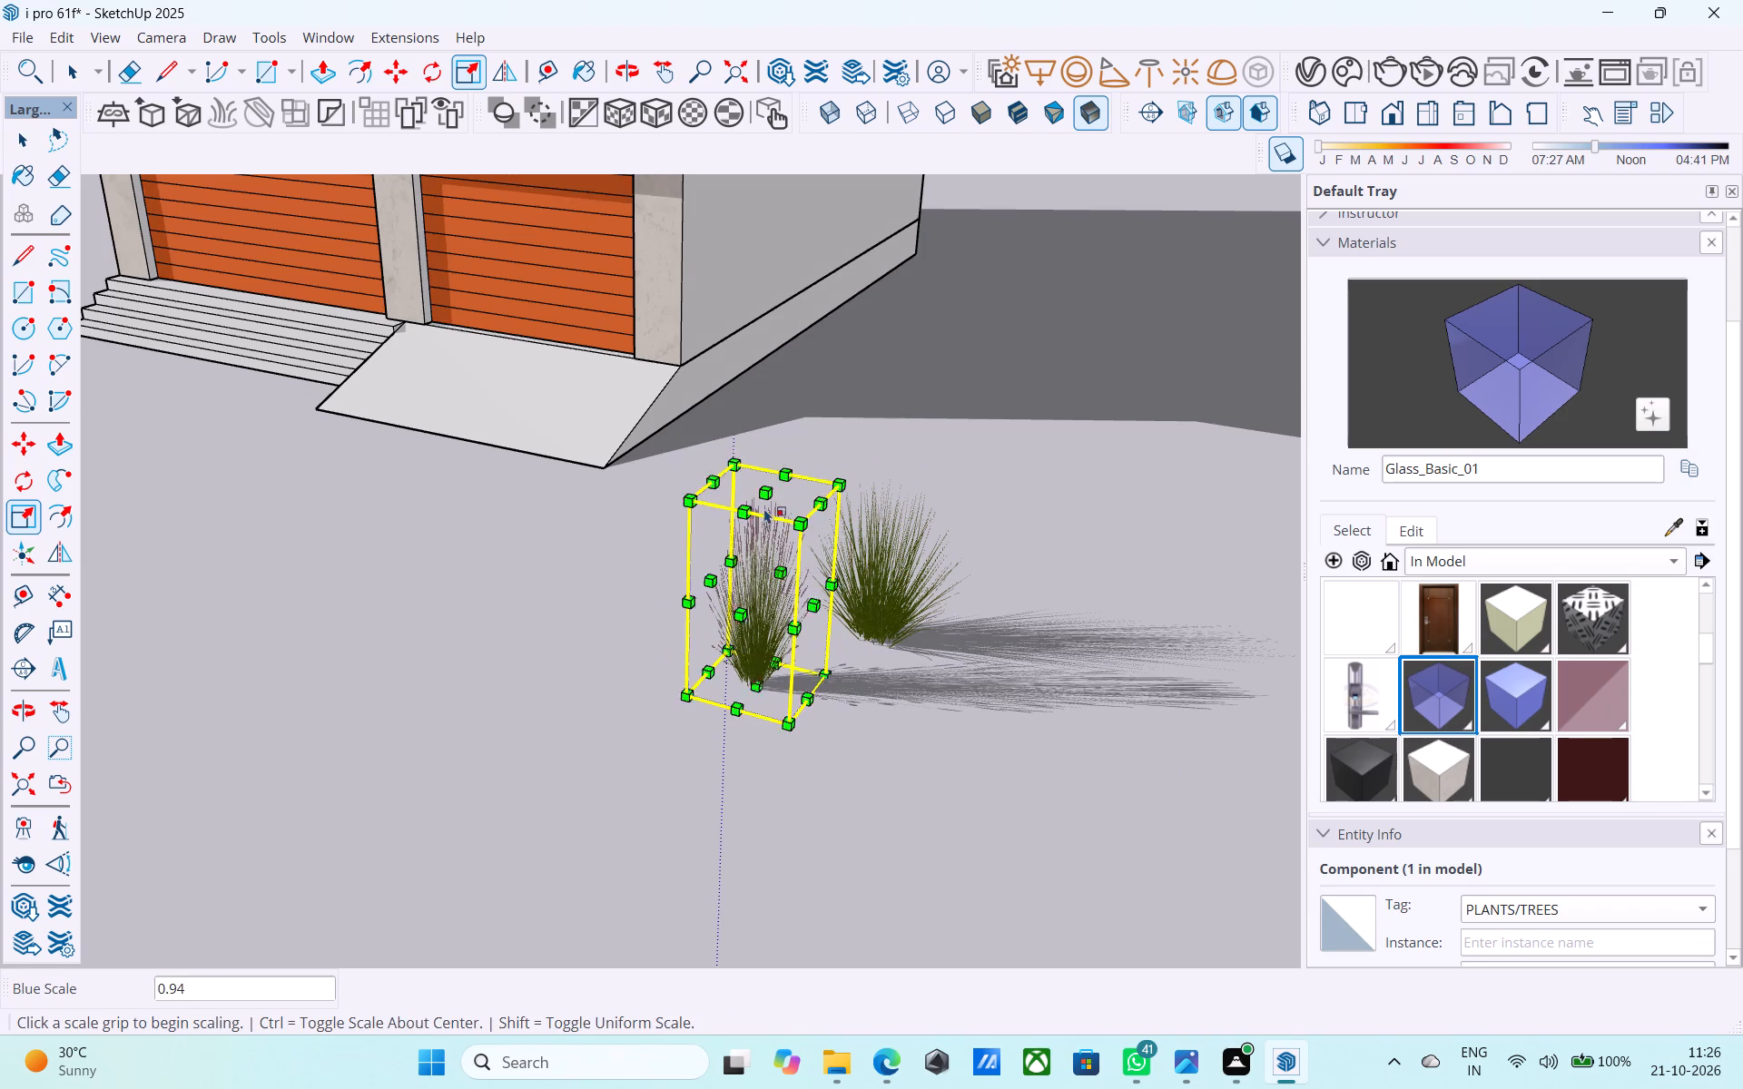
scroll(751, 554, "up", 5)
left_click(694, 594)
left_click(711, 611)
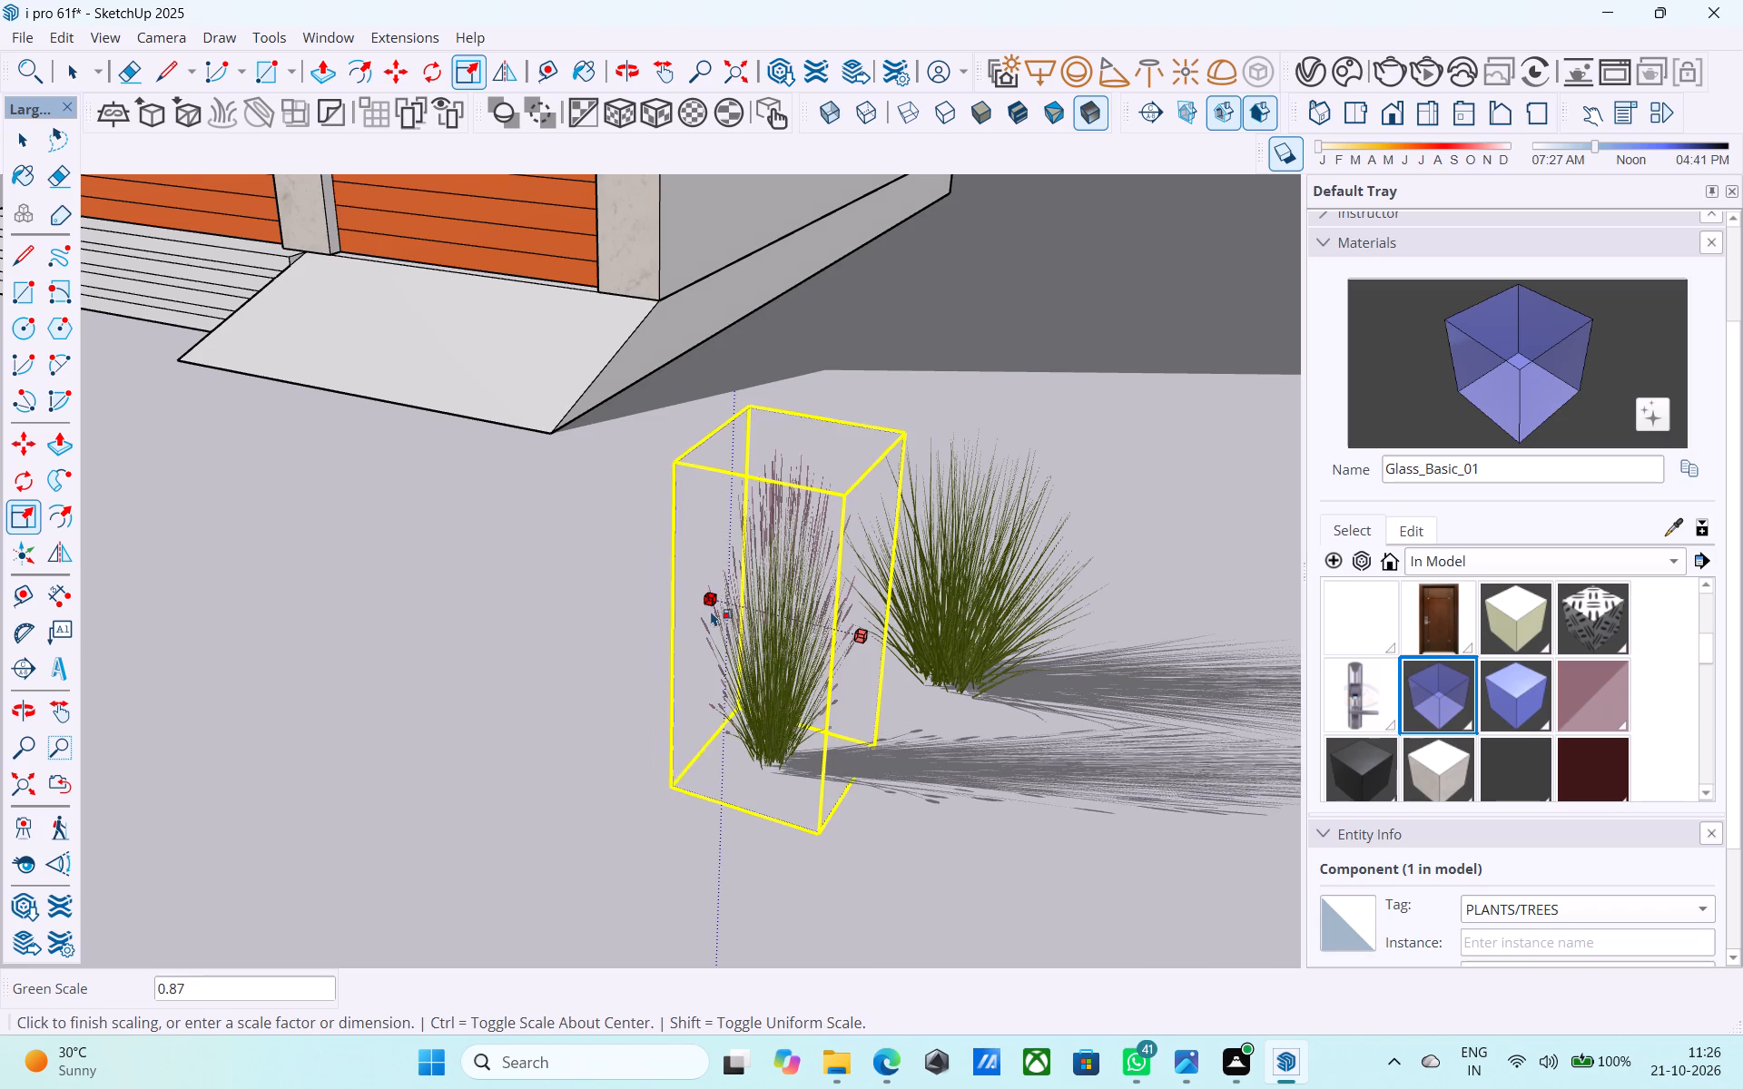
left_click(760, 652)
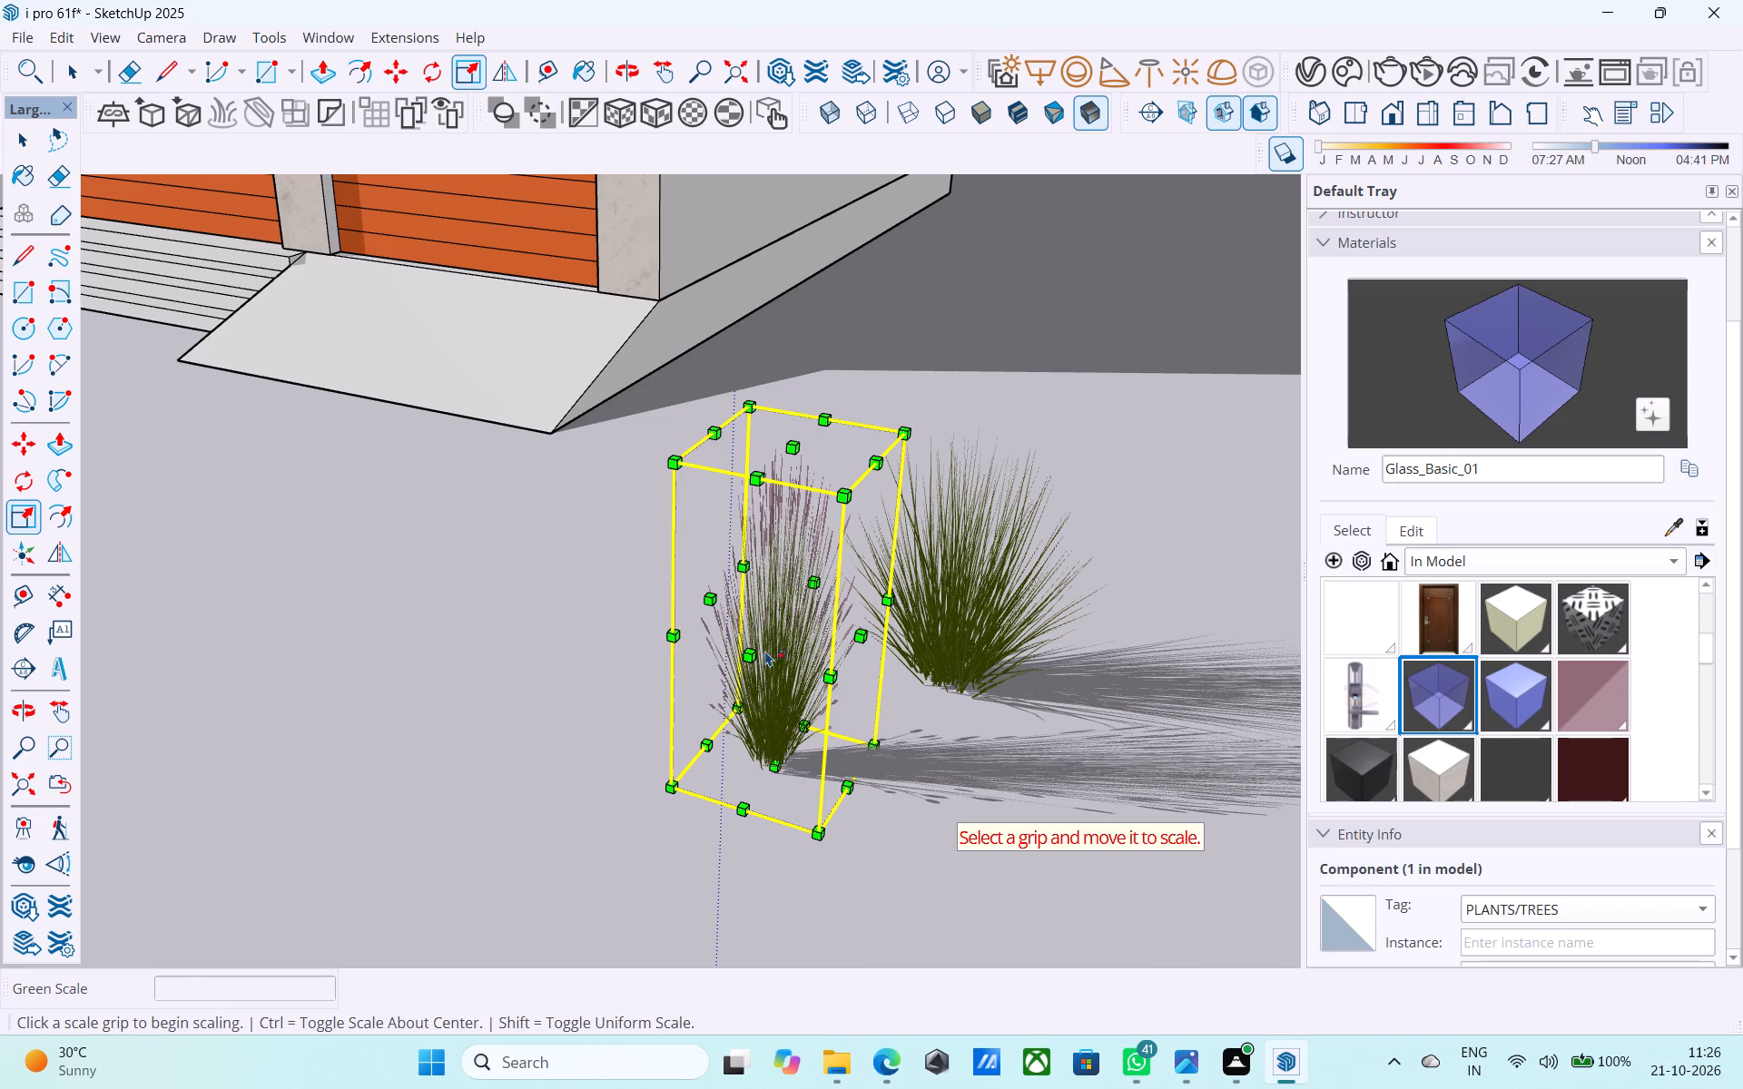
left_click(752, 653)
left_click(762, 641)
Copy the scaled grass clump from the ground to the lower balcony's end corner, in front of the tall blue glazing.
middle_click_drag(822, 605, 721, 593)
scroll(763, 554, "down", 13)
middle_click_drag(759, 608, 1041, 700)
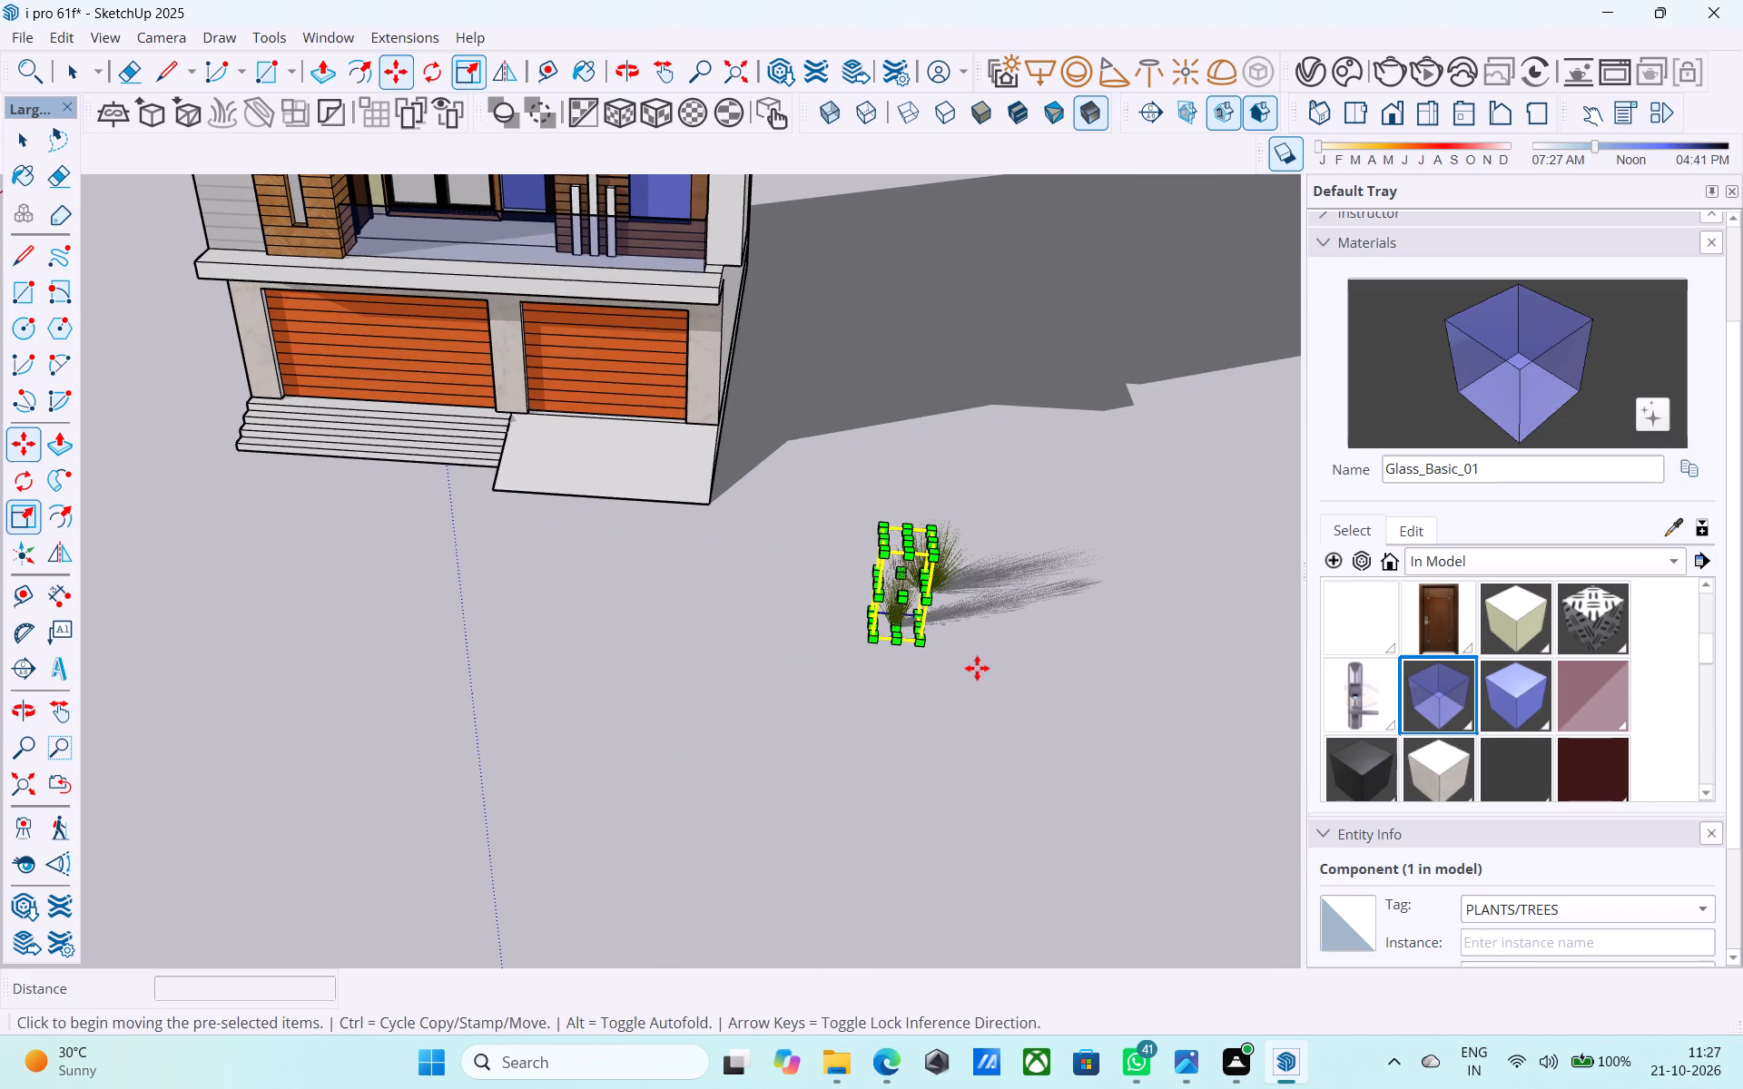
key("m")
left_click(878, 643)
scroll(834, 407, "down", 2)
middle_click_drag(827, 459, 878, 795)
scroll(743, 616, "up", 5)
middle_click_drag(741, 603, 1269, 715)
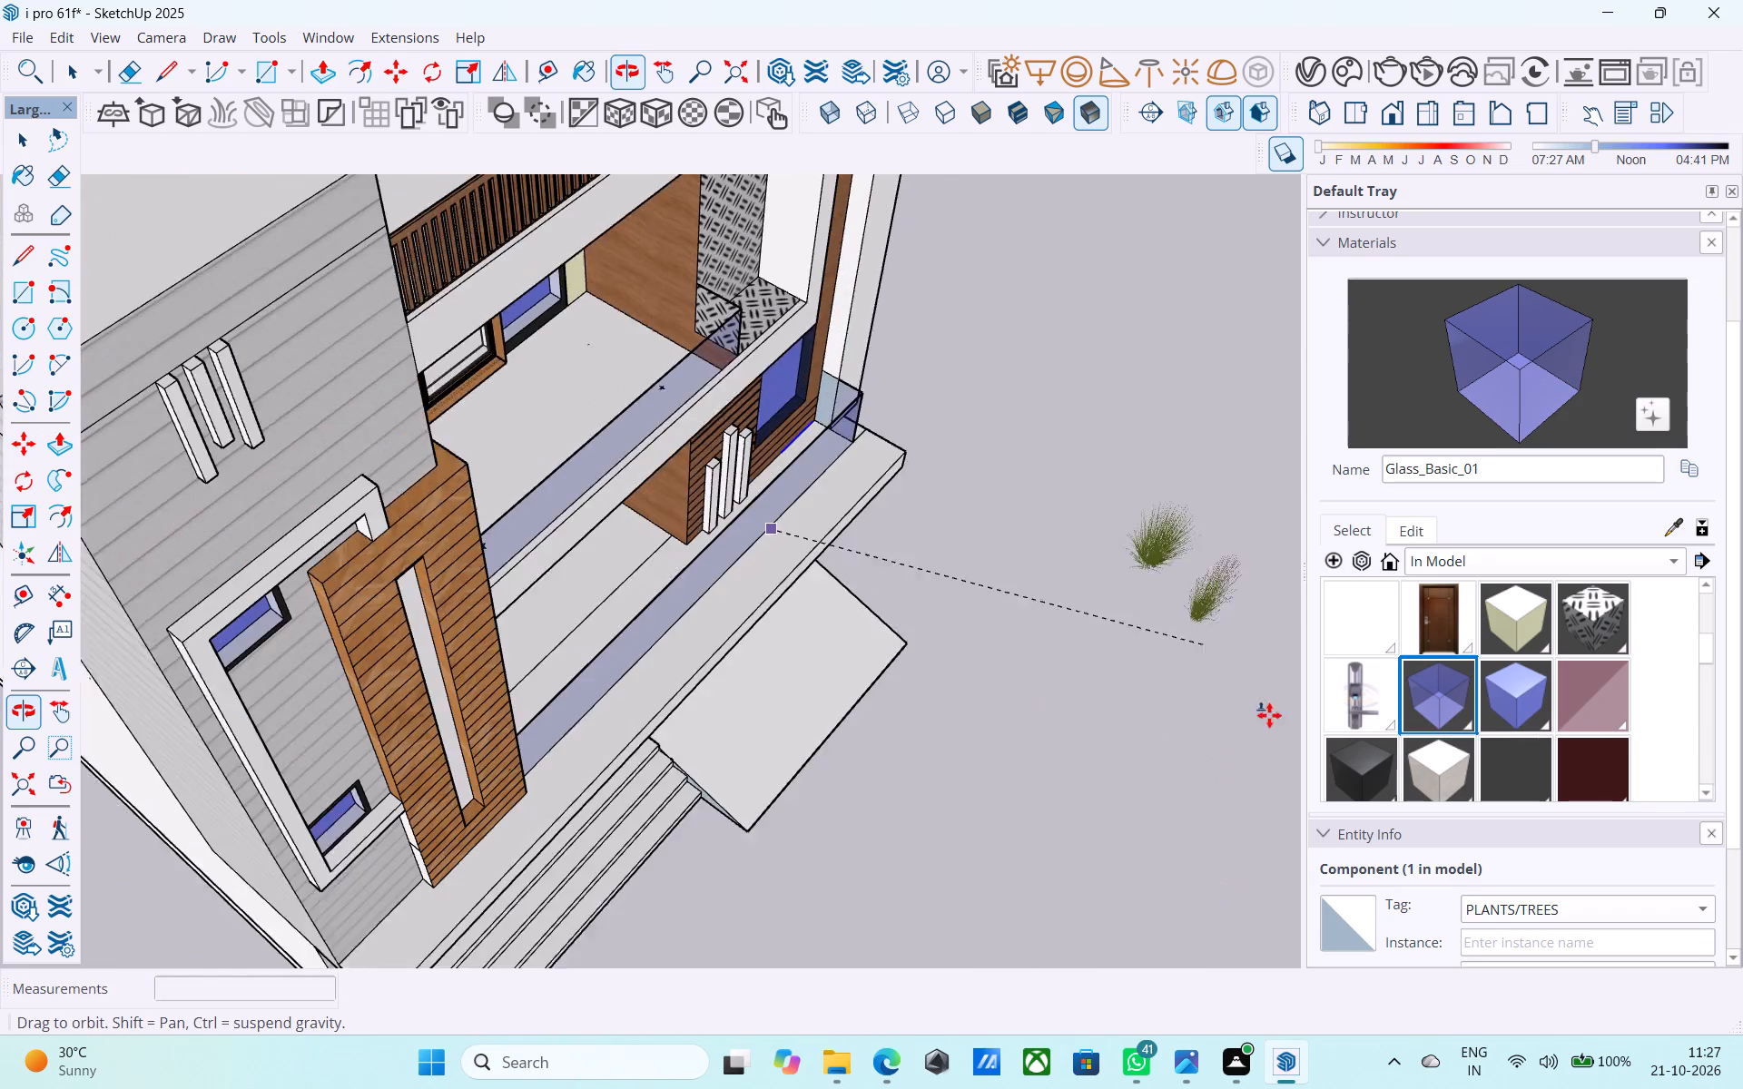
middle_click_drag(1269, 715, 1267, 716)
scroll(805, 436, "up", 5)
middle_click_drag(807, 449, 1003, 500, "shift")
scroll(808, 442, "up", 4)
middle_click_drag(933, 550, 872, 427)
scroll(872, 427, "up", 4, "shift")
middle_click_drag(872, 427, 872, 425)
scroll(772, 370, "up", 1)
middle_click_drag(754, 364, 862, 289)
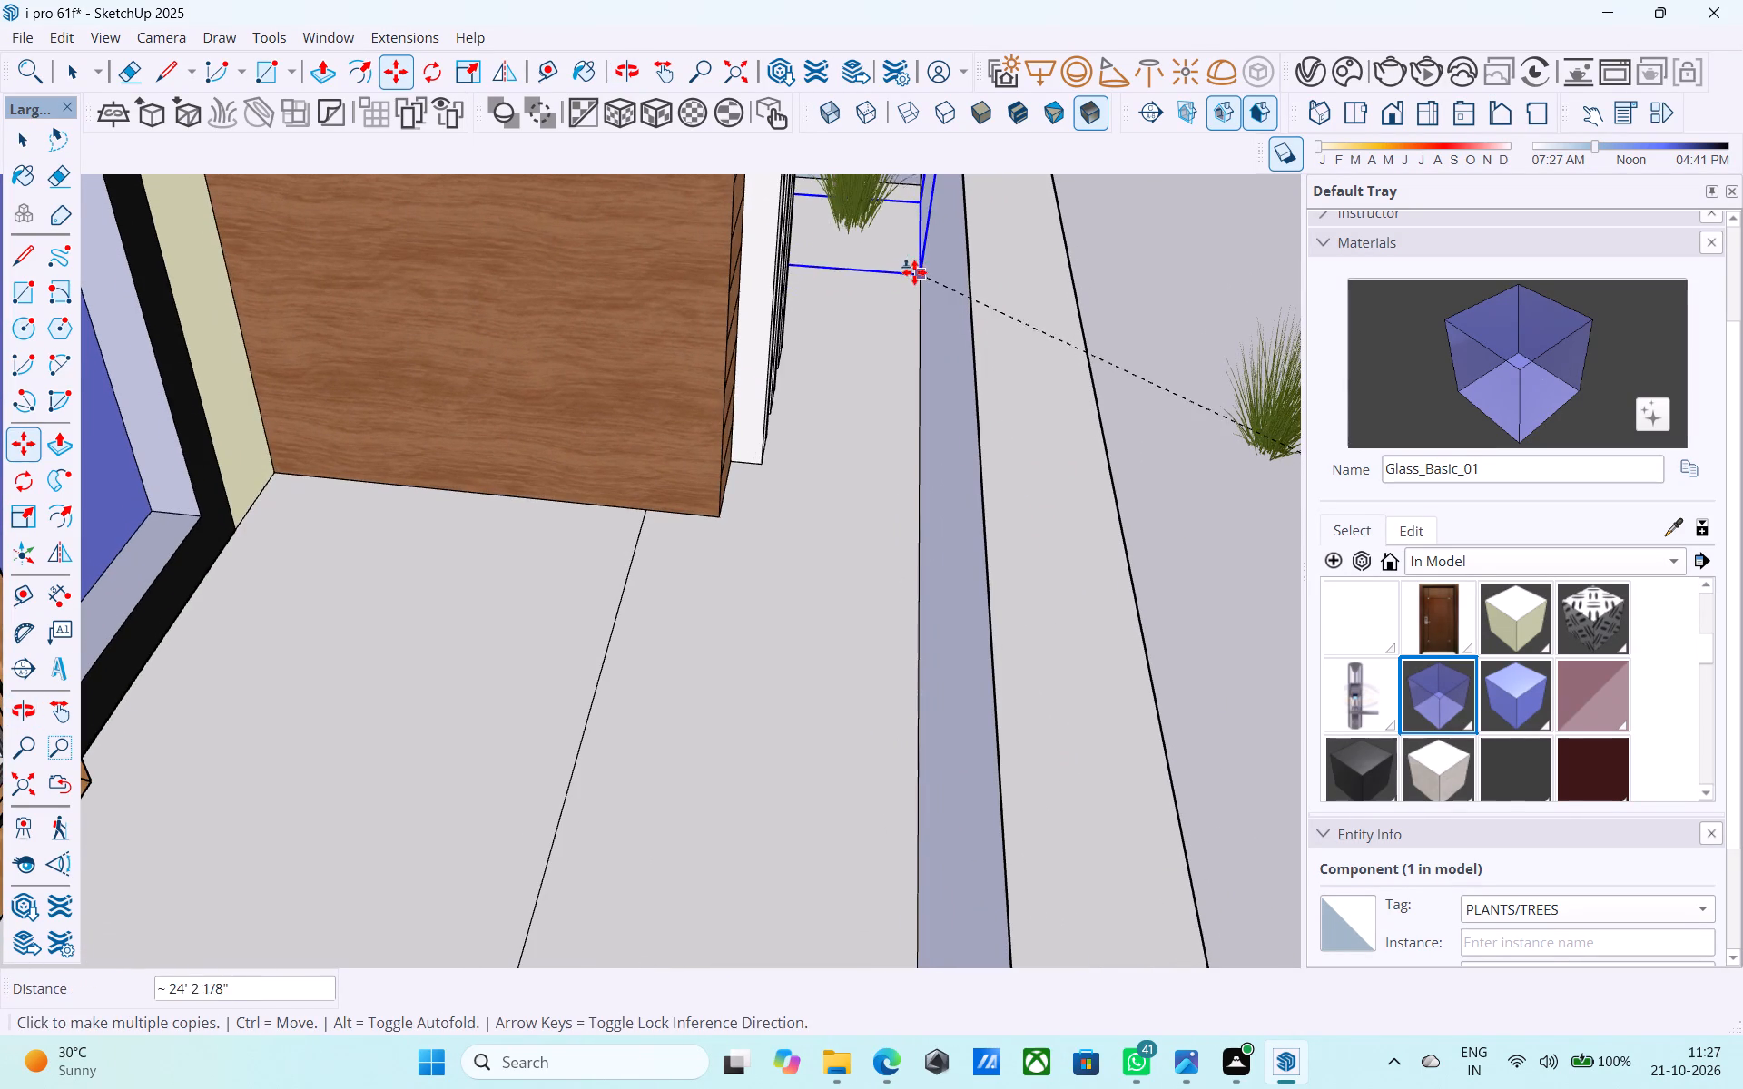
left_click(912, 269)
Turn off the model's sun shadows.
middle_click_drag(911, 268, 596, 254)
middle_click_drag(801, 309, 619, 319)
scroll(1083, 232, "up", 1)
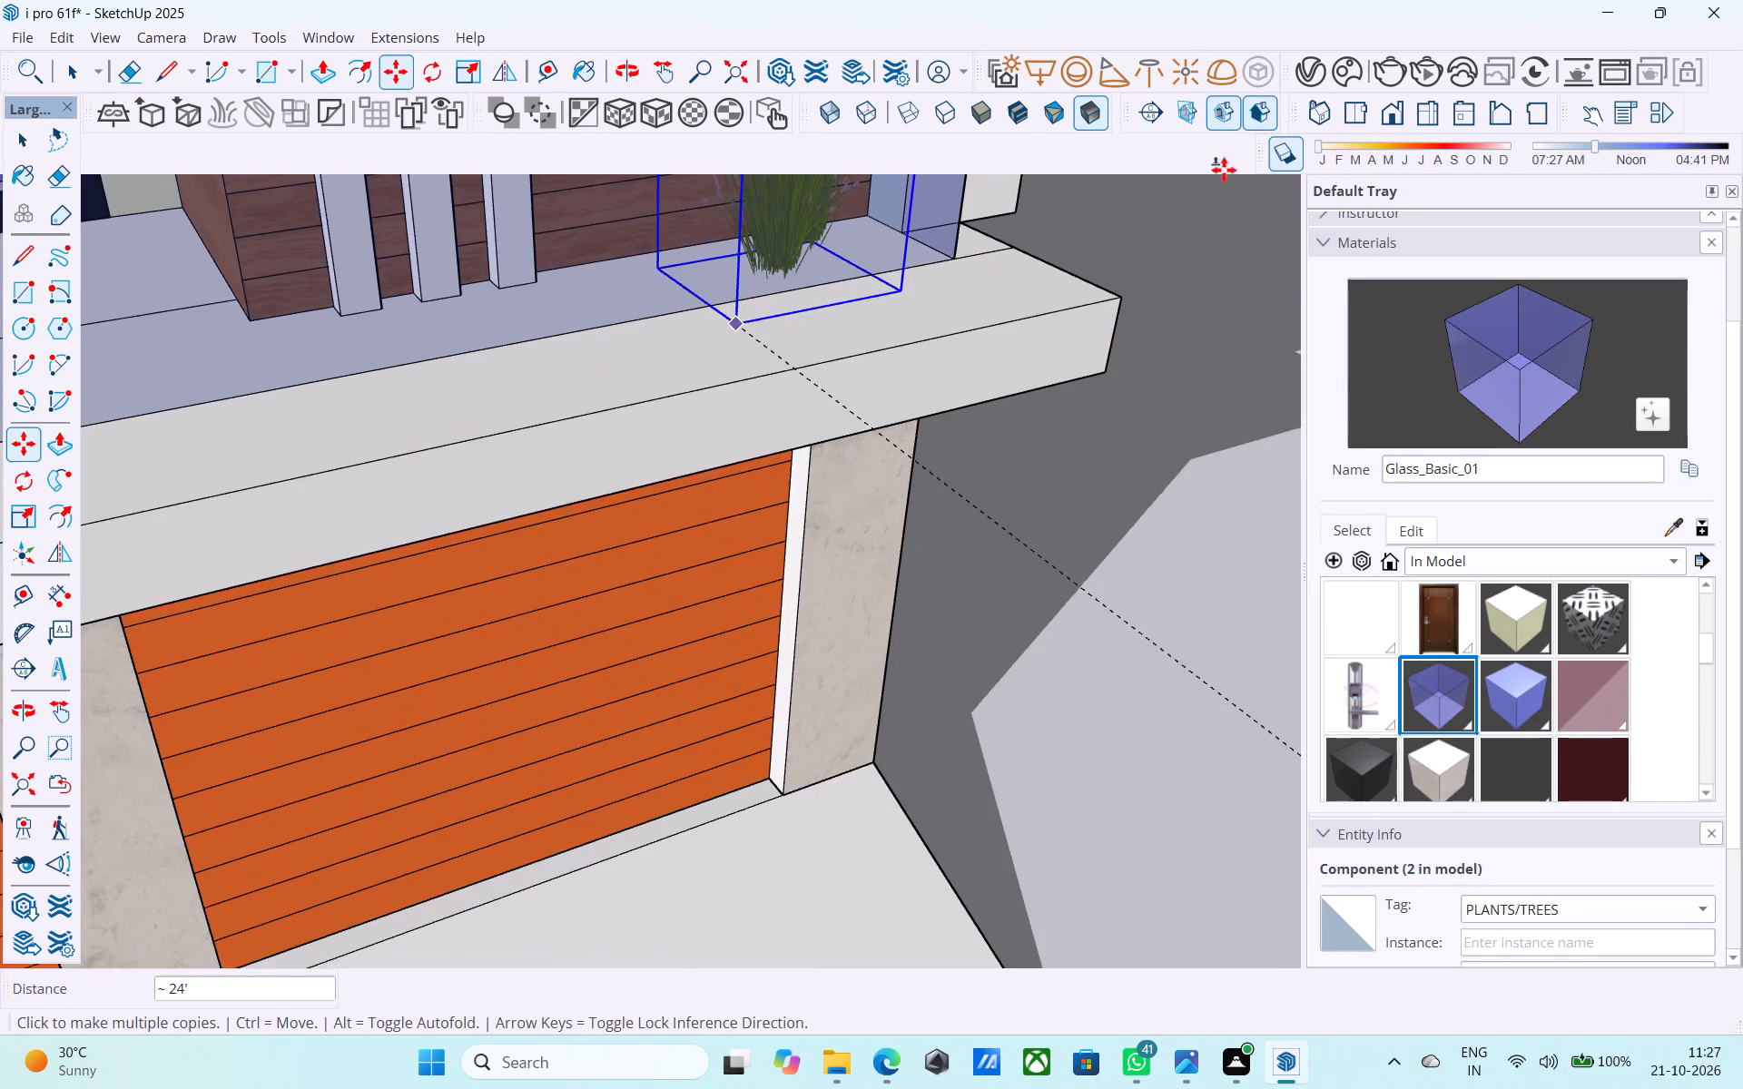
left_click(1282, 152)
Place another copy of the grass clump on the upper balcony floor, beside the wooden door.
scroll(1156, 289, "down", 10)
middle_click_drag(1091, 389, 894, 737, "shift")
middle_click_drag(855, 583, 863, 604, "shift")
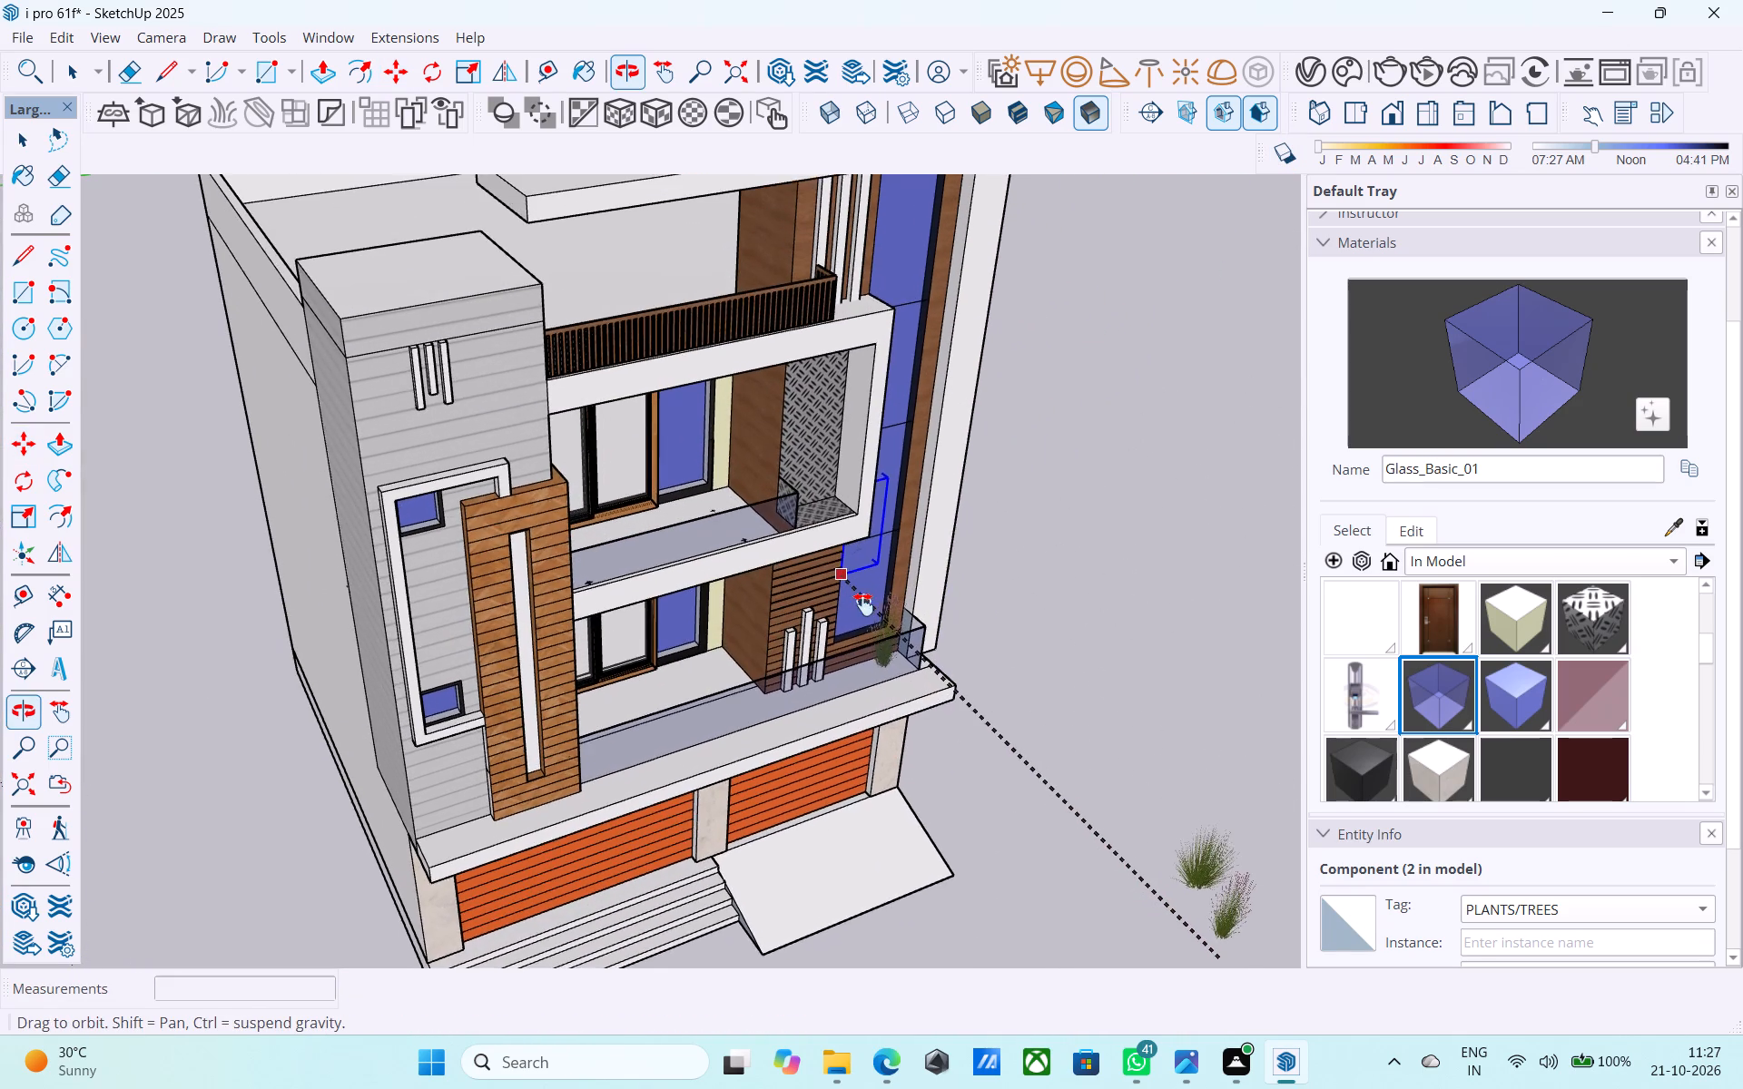
middle_click_drag(863, 604, 456, 651, "shift")
middle_click_drag(533, 530, 525, 606)
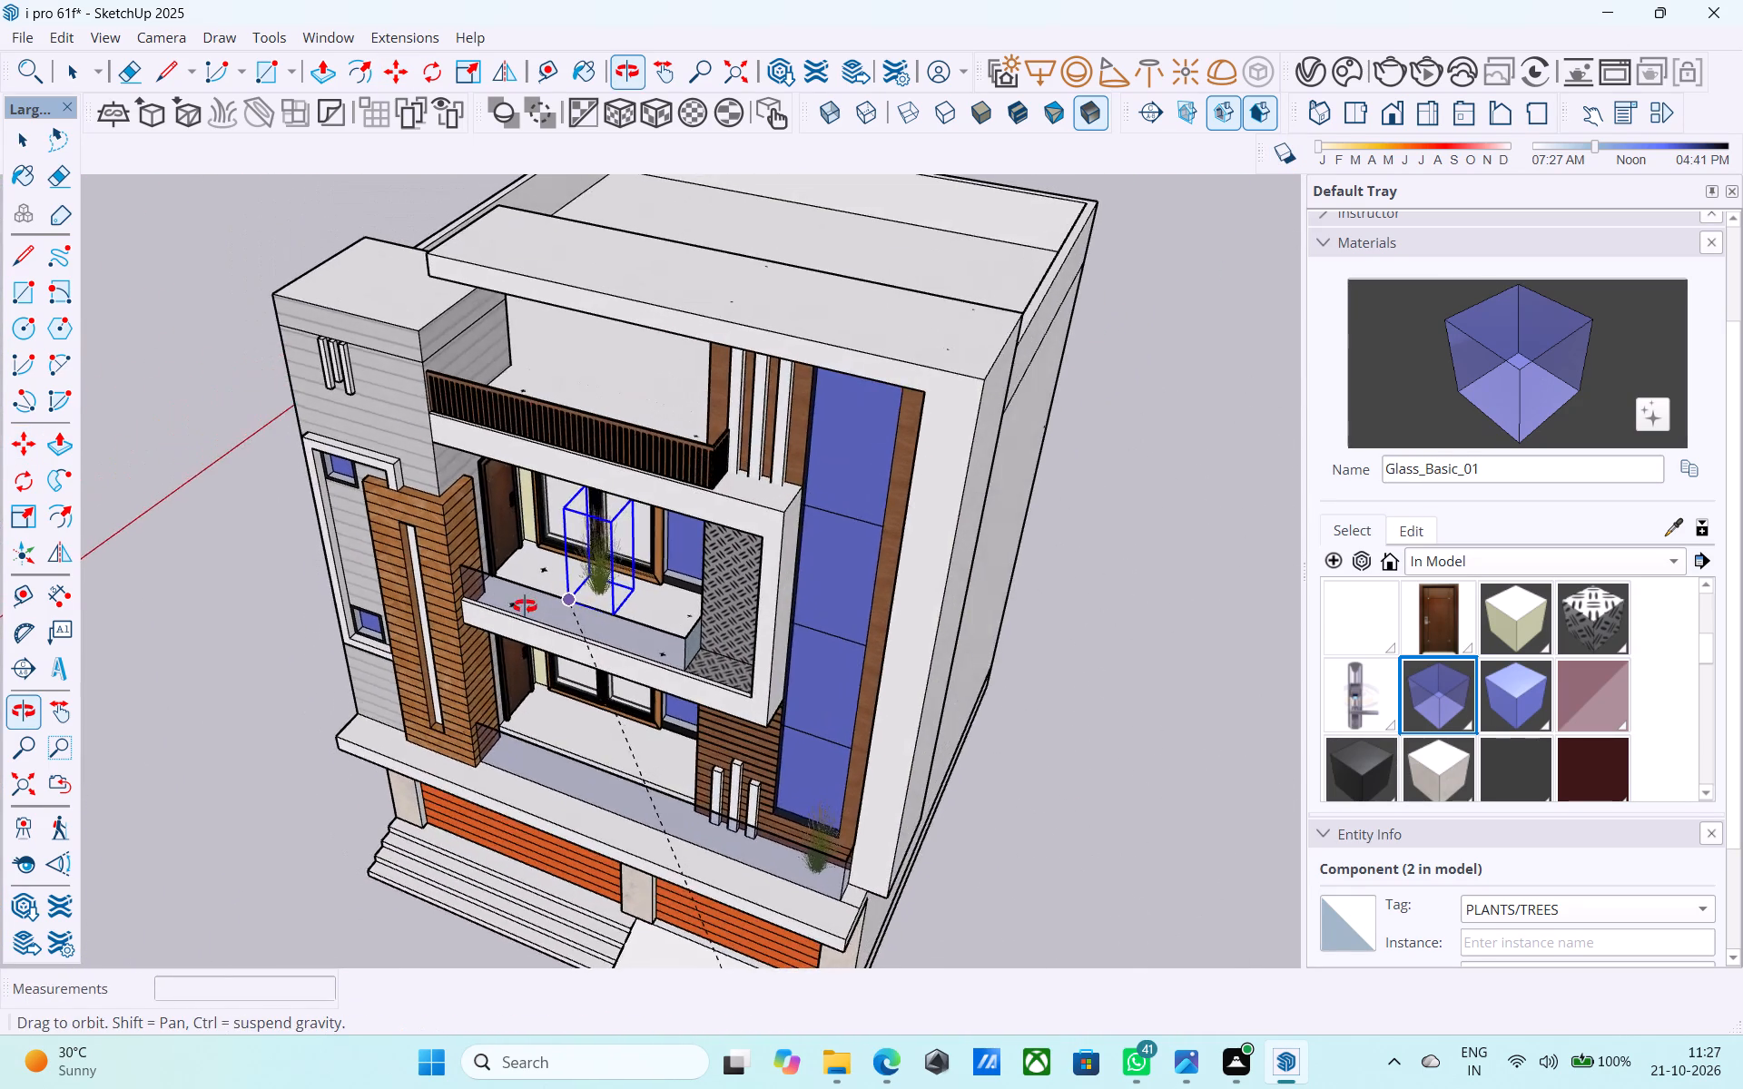
middle_click_drag(525, 606, 510, 606)
scroll(493, 575, "up", 12)
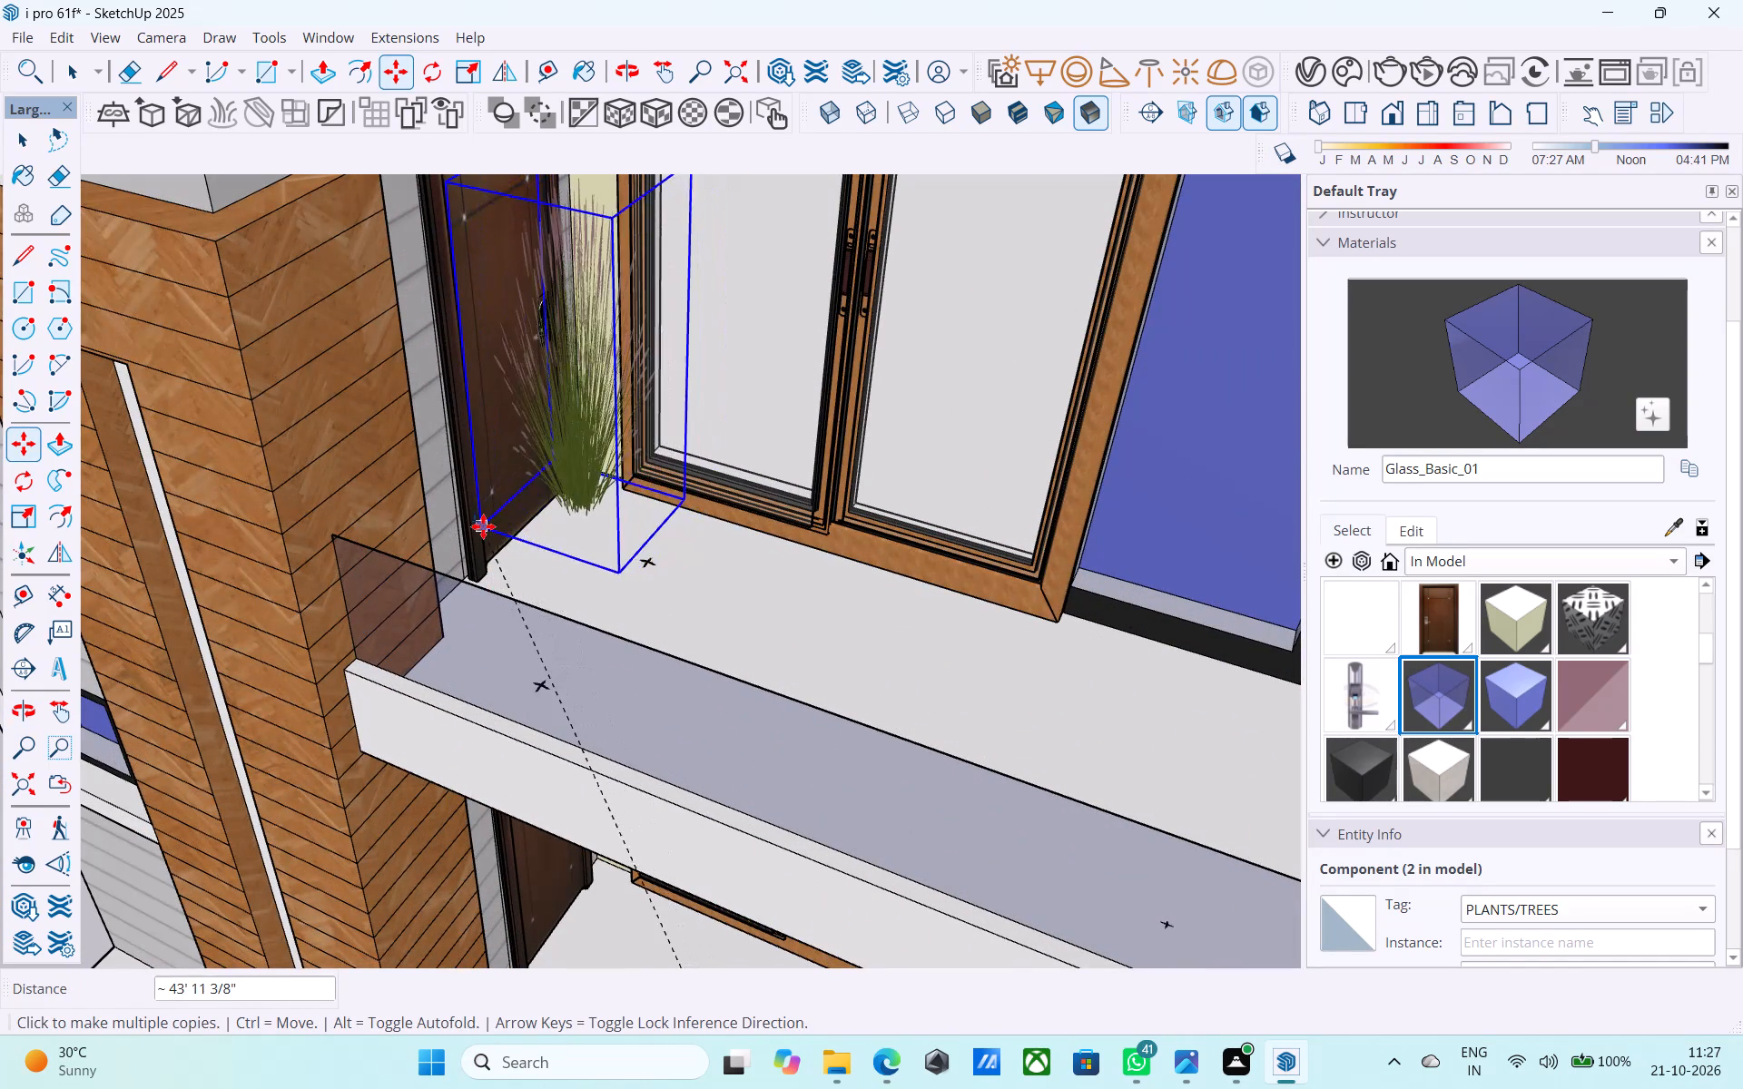
left_click(484, 525)
Place another copy of the grass clump on the lower balcony, beside the wood-clad pillar and door.
scroll(565, 507, "down", 9)
middle_click_drag(641, 603, 733, 428, "shift")
middle_click_drag(630, 683, 583, 589)
scroll(573, 634, "up", 5)
middle_click_drag(668, 672, 272, 761)
scroll(522, 731, "up", 4)
middle_click_drag(580, 662, 497, 631)
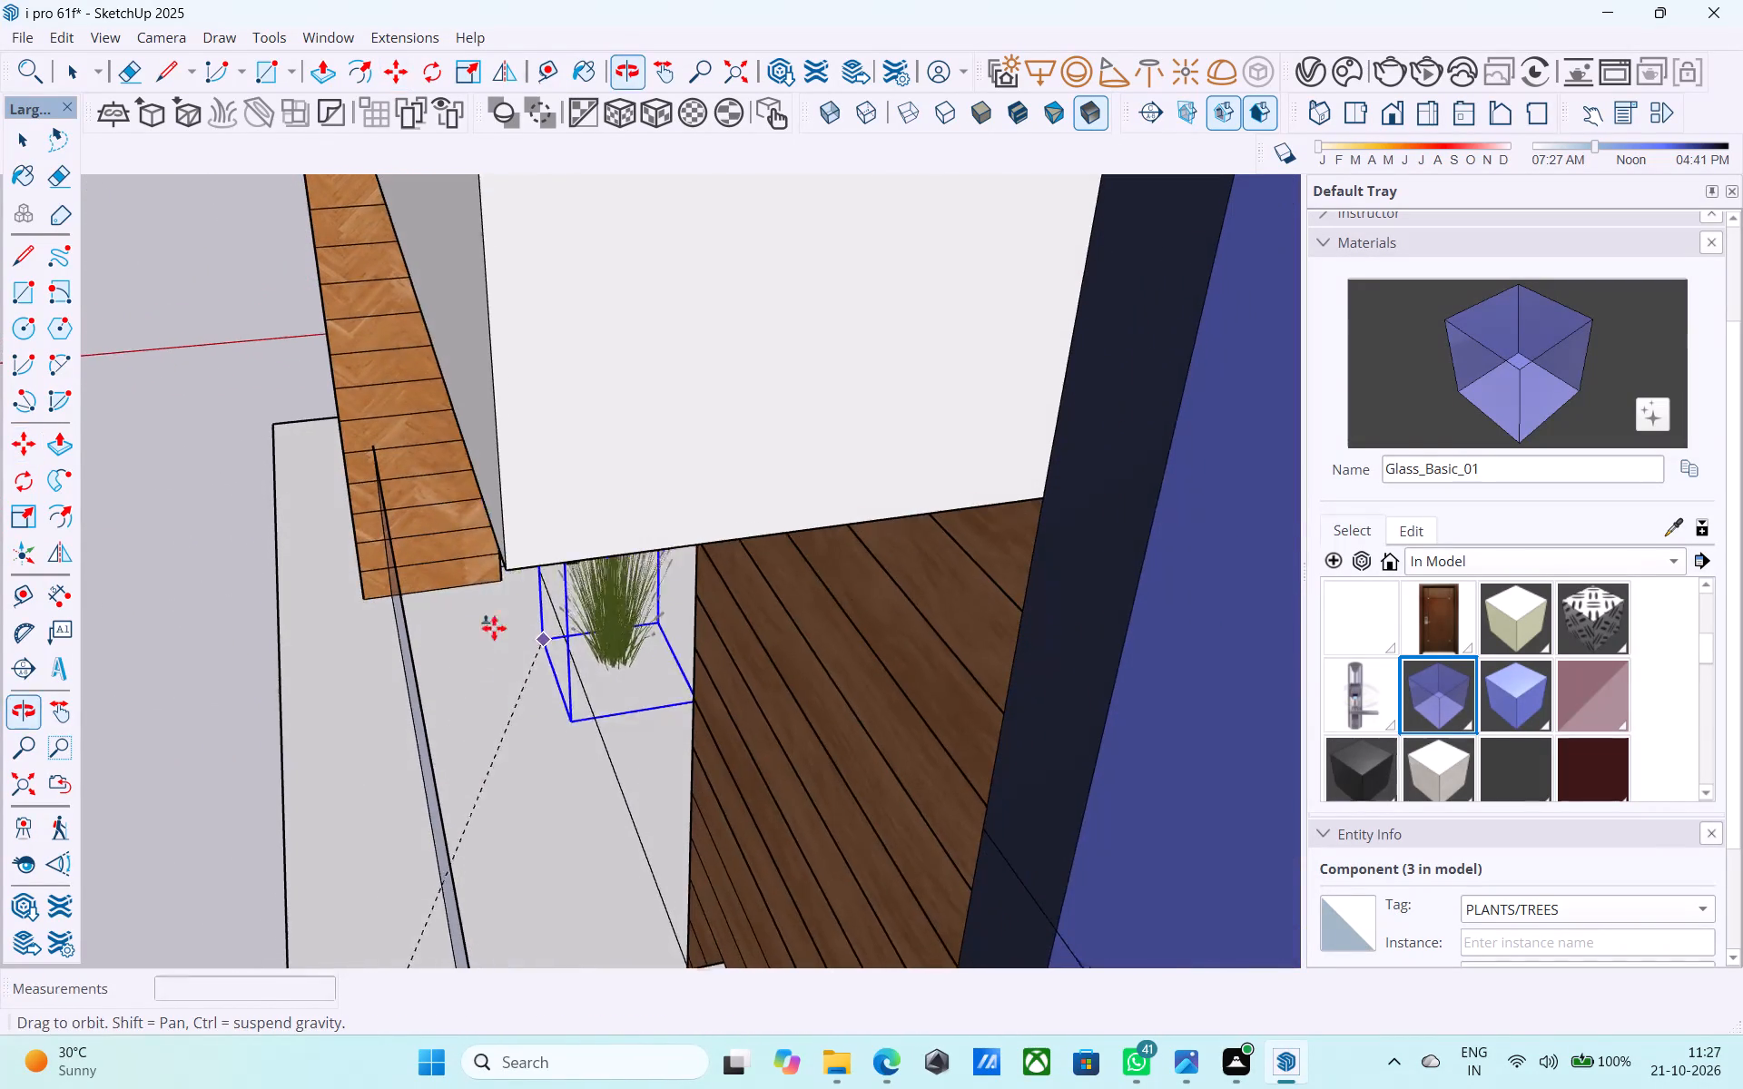
left_click(432, 575)
Place two more copies of the grass clump on the roof terrace, spaced behind the slatted wooden railing.
middle_click_drag(449, 581, 947, 515)
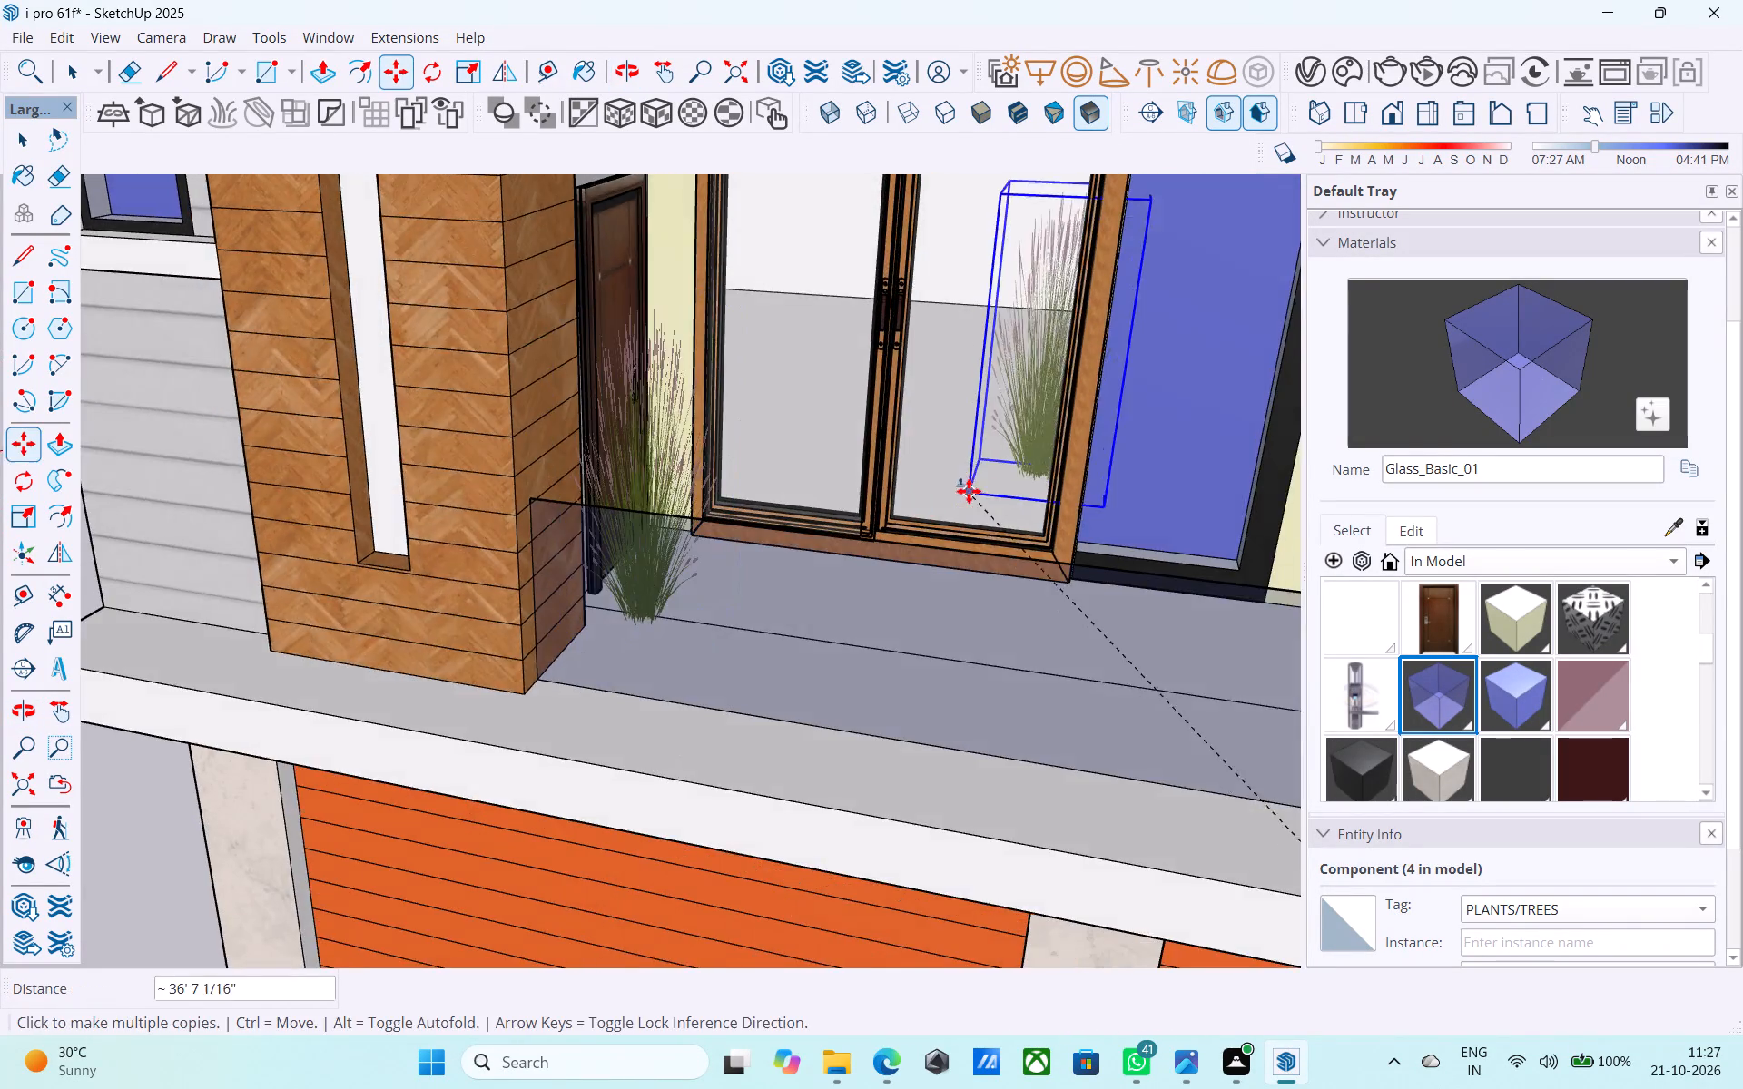
scroll(969, 491, "down", 5)
middle_click_drag(912, 542, 656, 535, "shift")
scroll(652, 539, "down", 2)
middle_click_drag(625, 575, 516, 681)
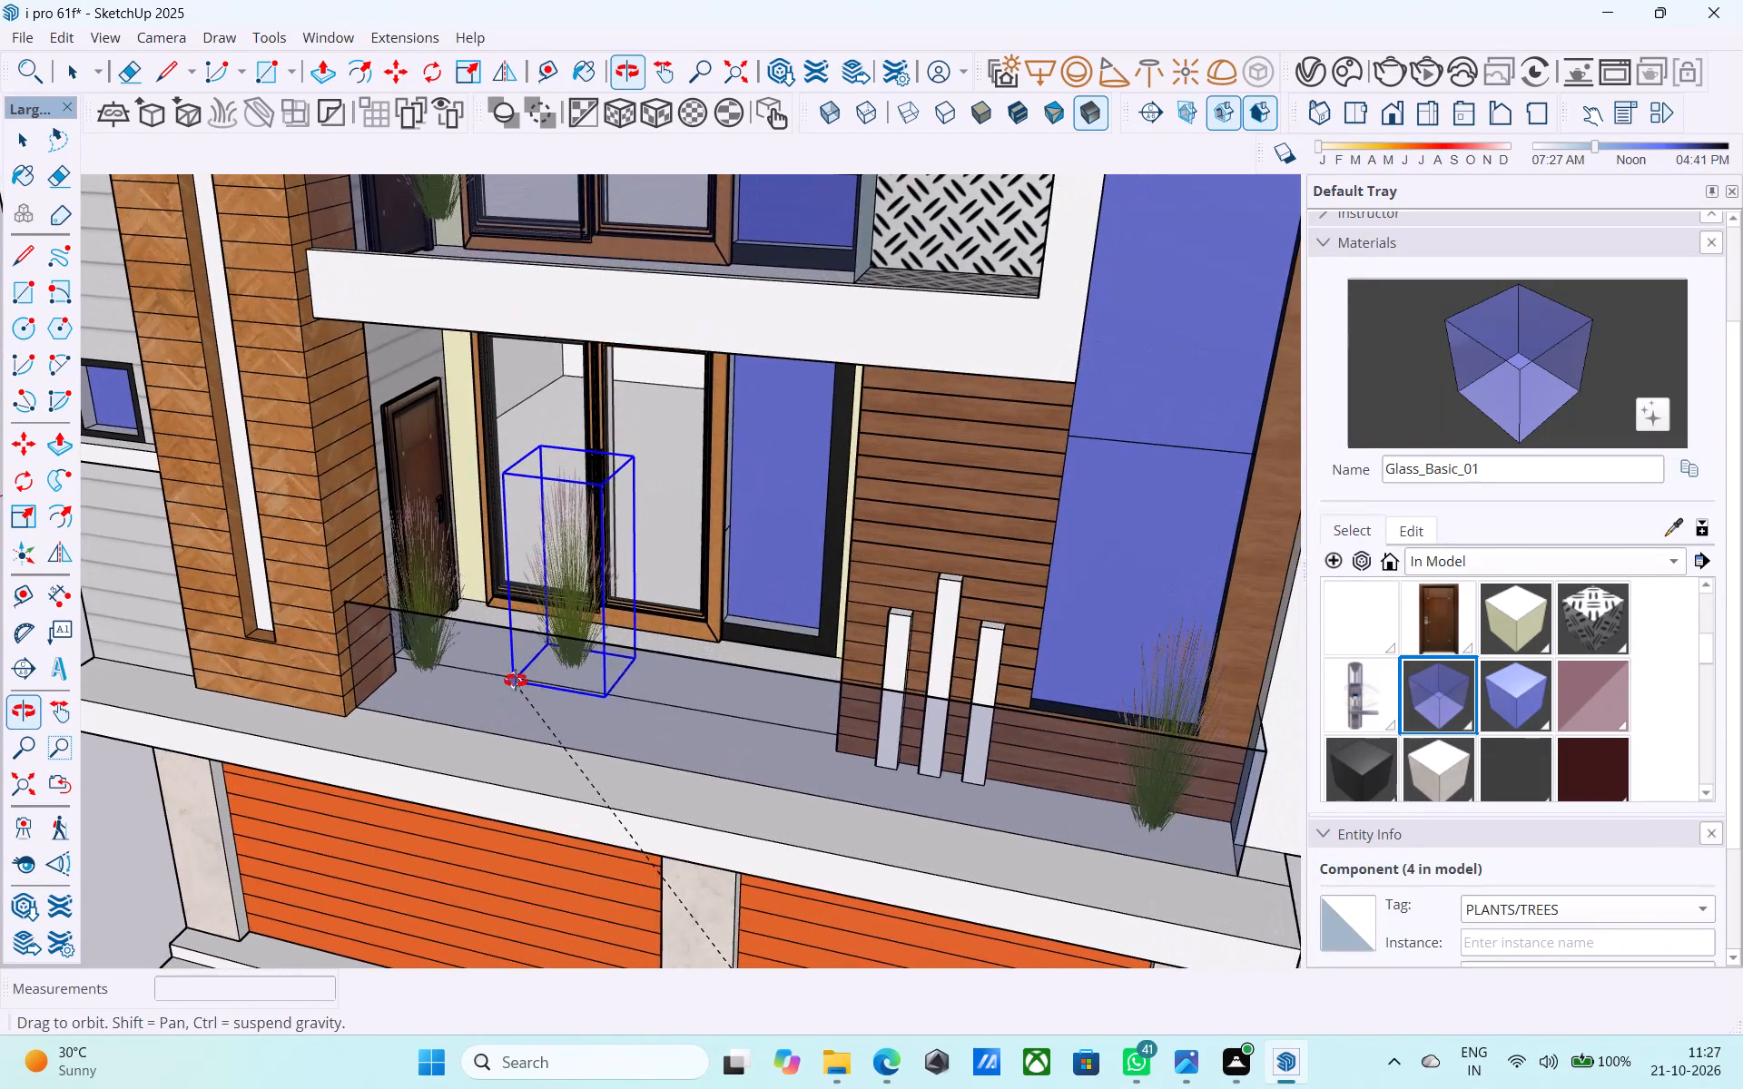
middle_click_drag(516, 681, 564, 650)
middle_click_drag(635, 580, 667, 793, "shift")
scroll(699, 736, "down", 4)
middle_click_drag(710, 731, 710, 959, "shift")
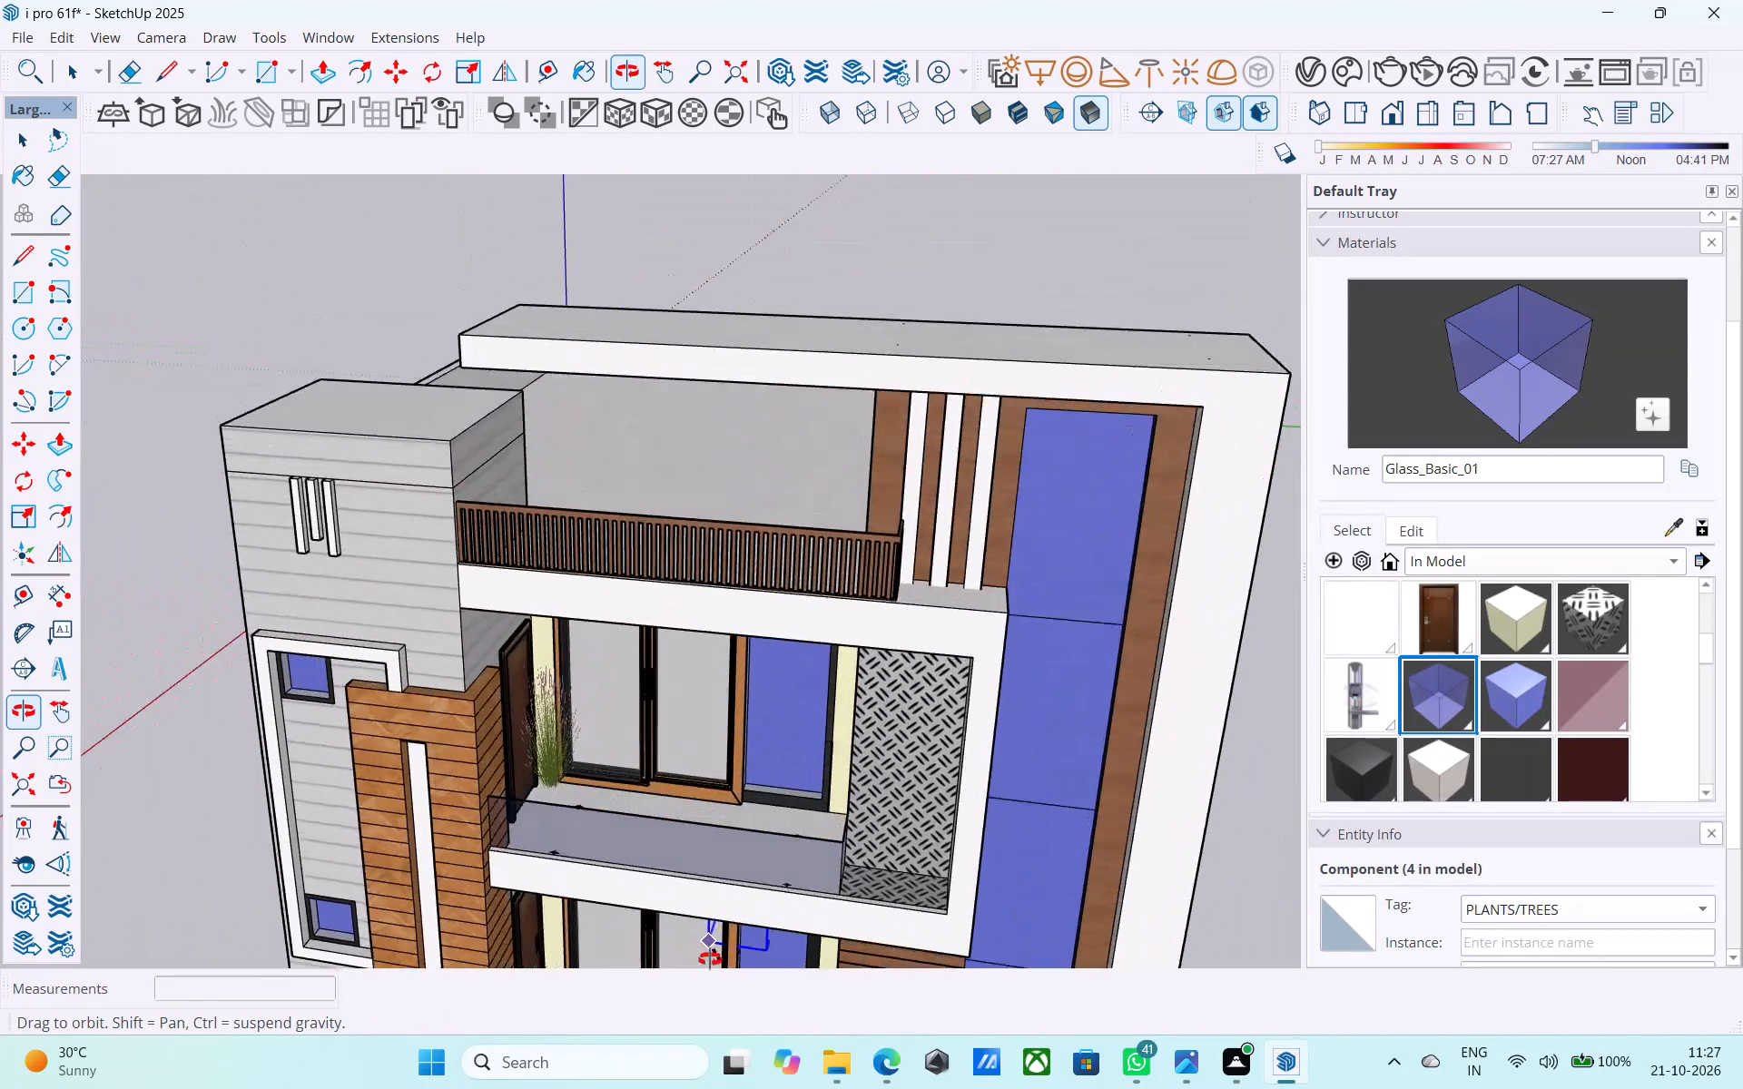
middle_click_drag(710, 959, 595, 1088, "shift")
scroll(637, 657, "up", 4)
middle_click_drag(513, 588, 1556, 722)
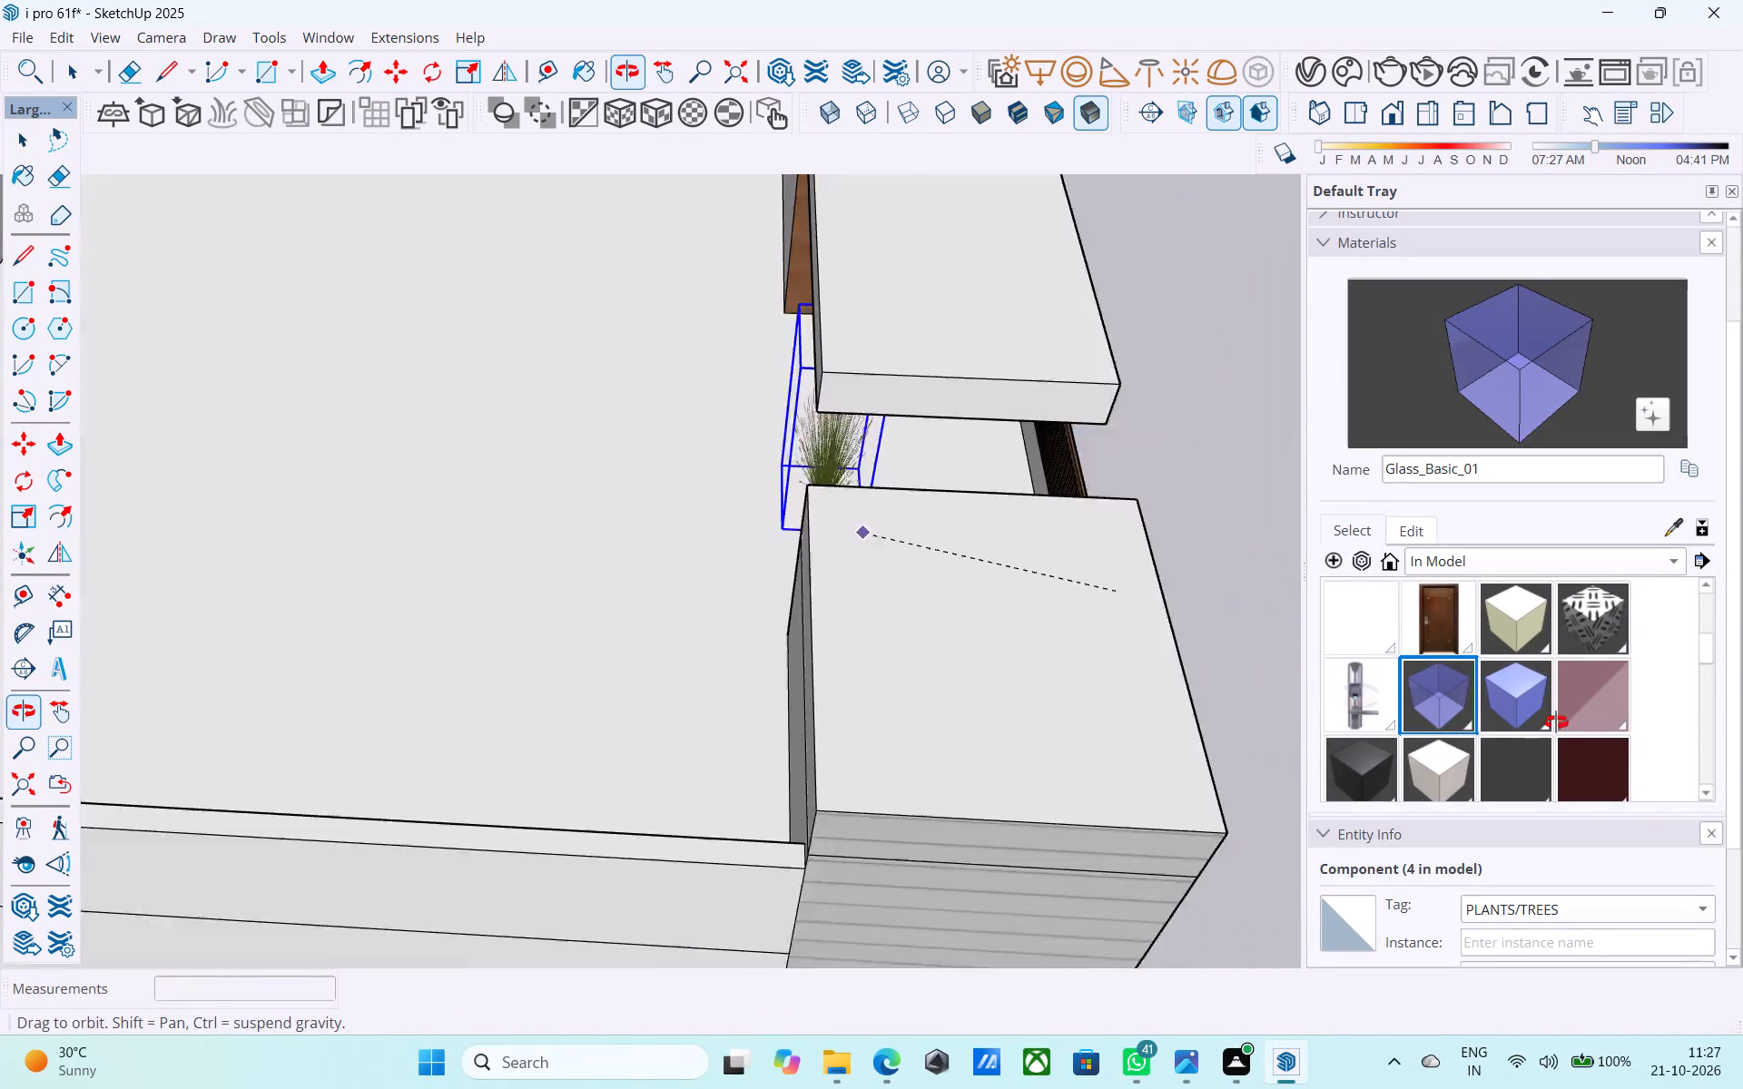
middle_click_drag(1556, 722, 1595, 726)
middle_click_drag(1000, 575, 1393, 557, "shift")
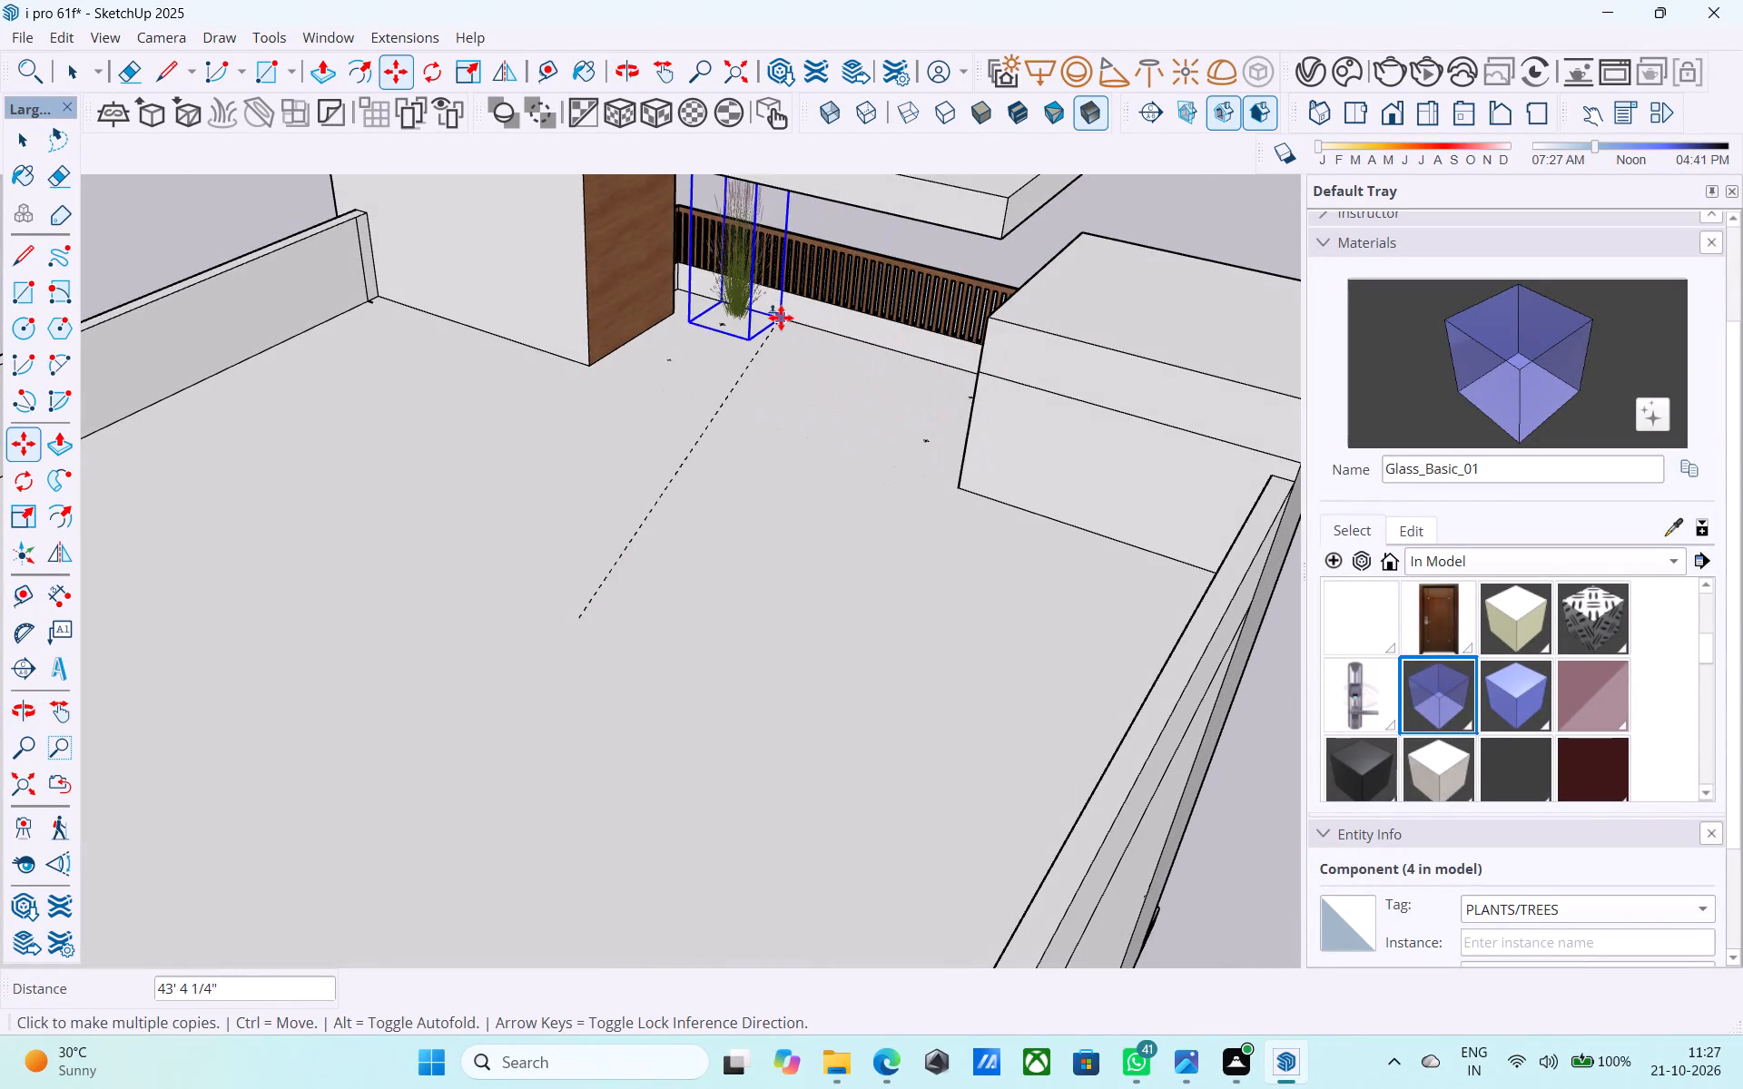
left_click(793, 335)
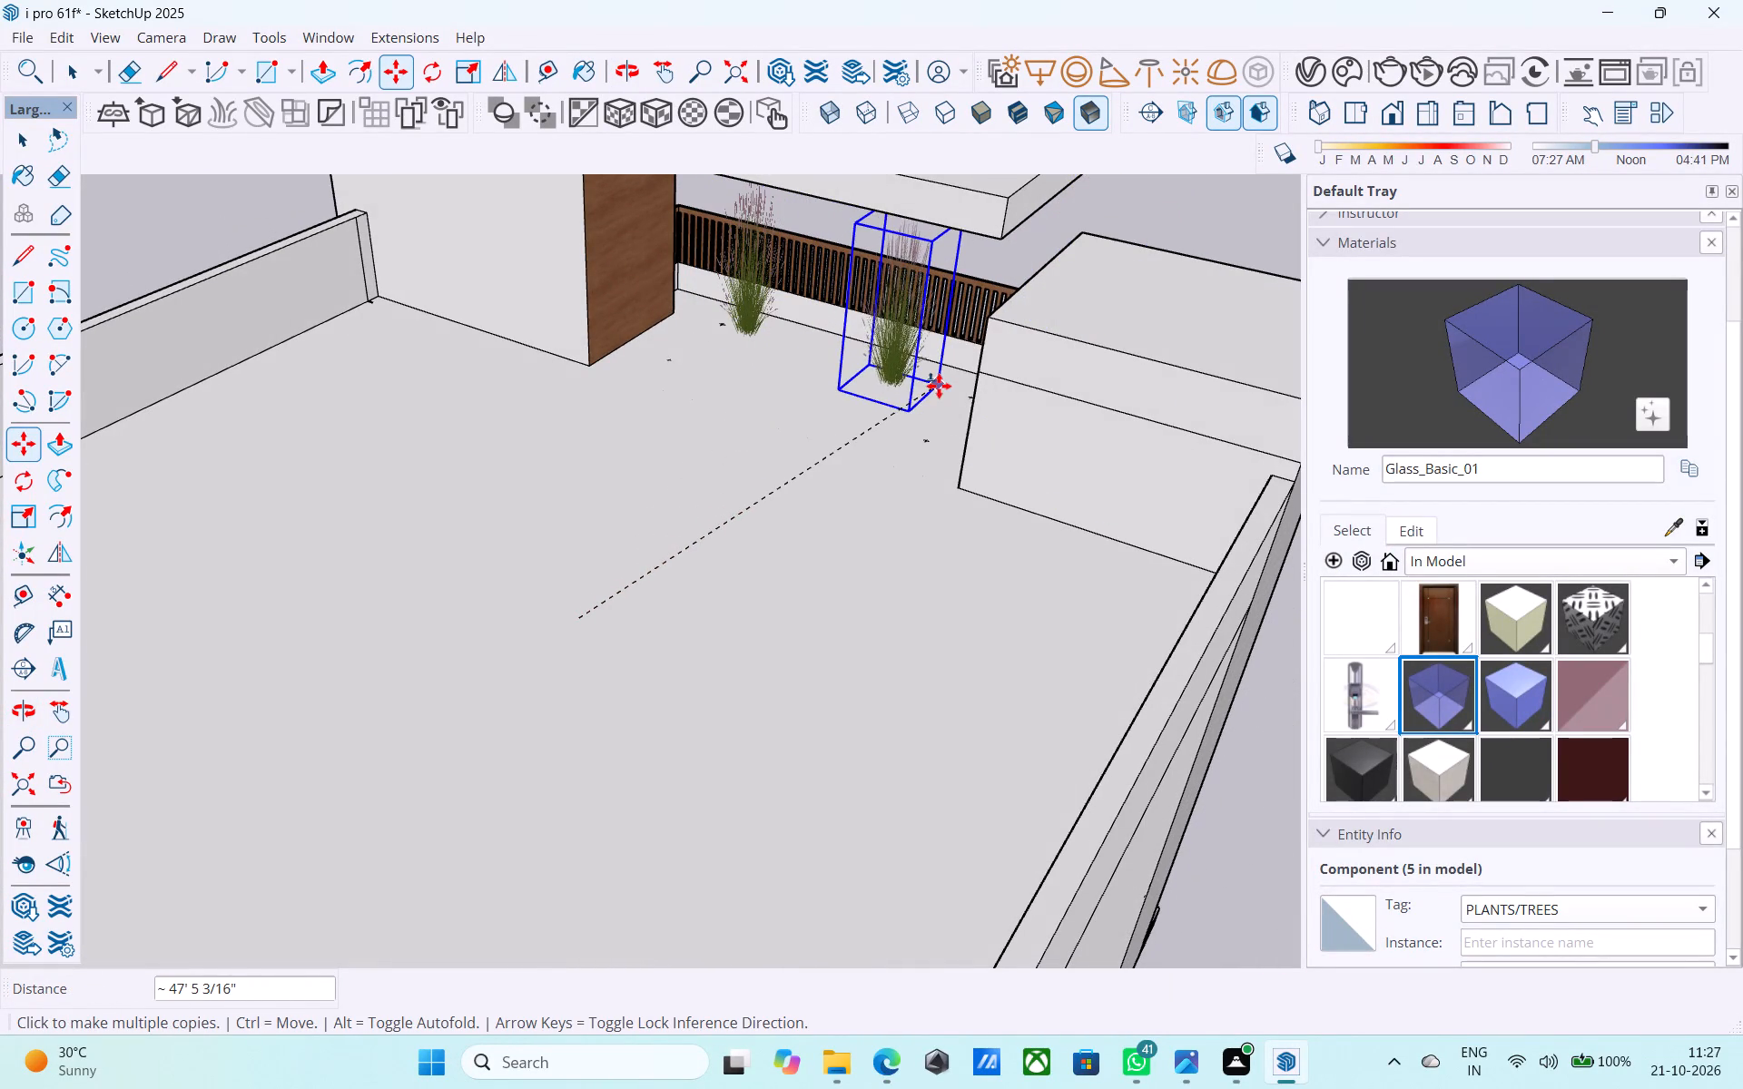
left_click(943, 382)
Place another copy of the grass clump about 15' 3 5/8" along the red axis, aiming at the lower balcony's edge.
middle_click_drag(945, 394, 566, 367)
scroll(919, 388, "up", 1)
scroll(574, 371, "down", 5)
middle_click_drag(1118, 411, 483, 303)
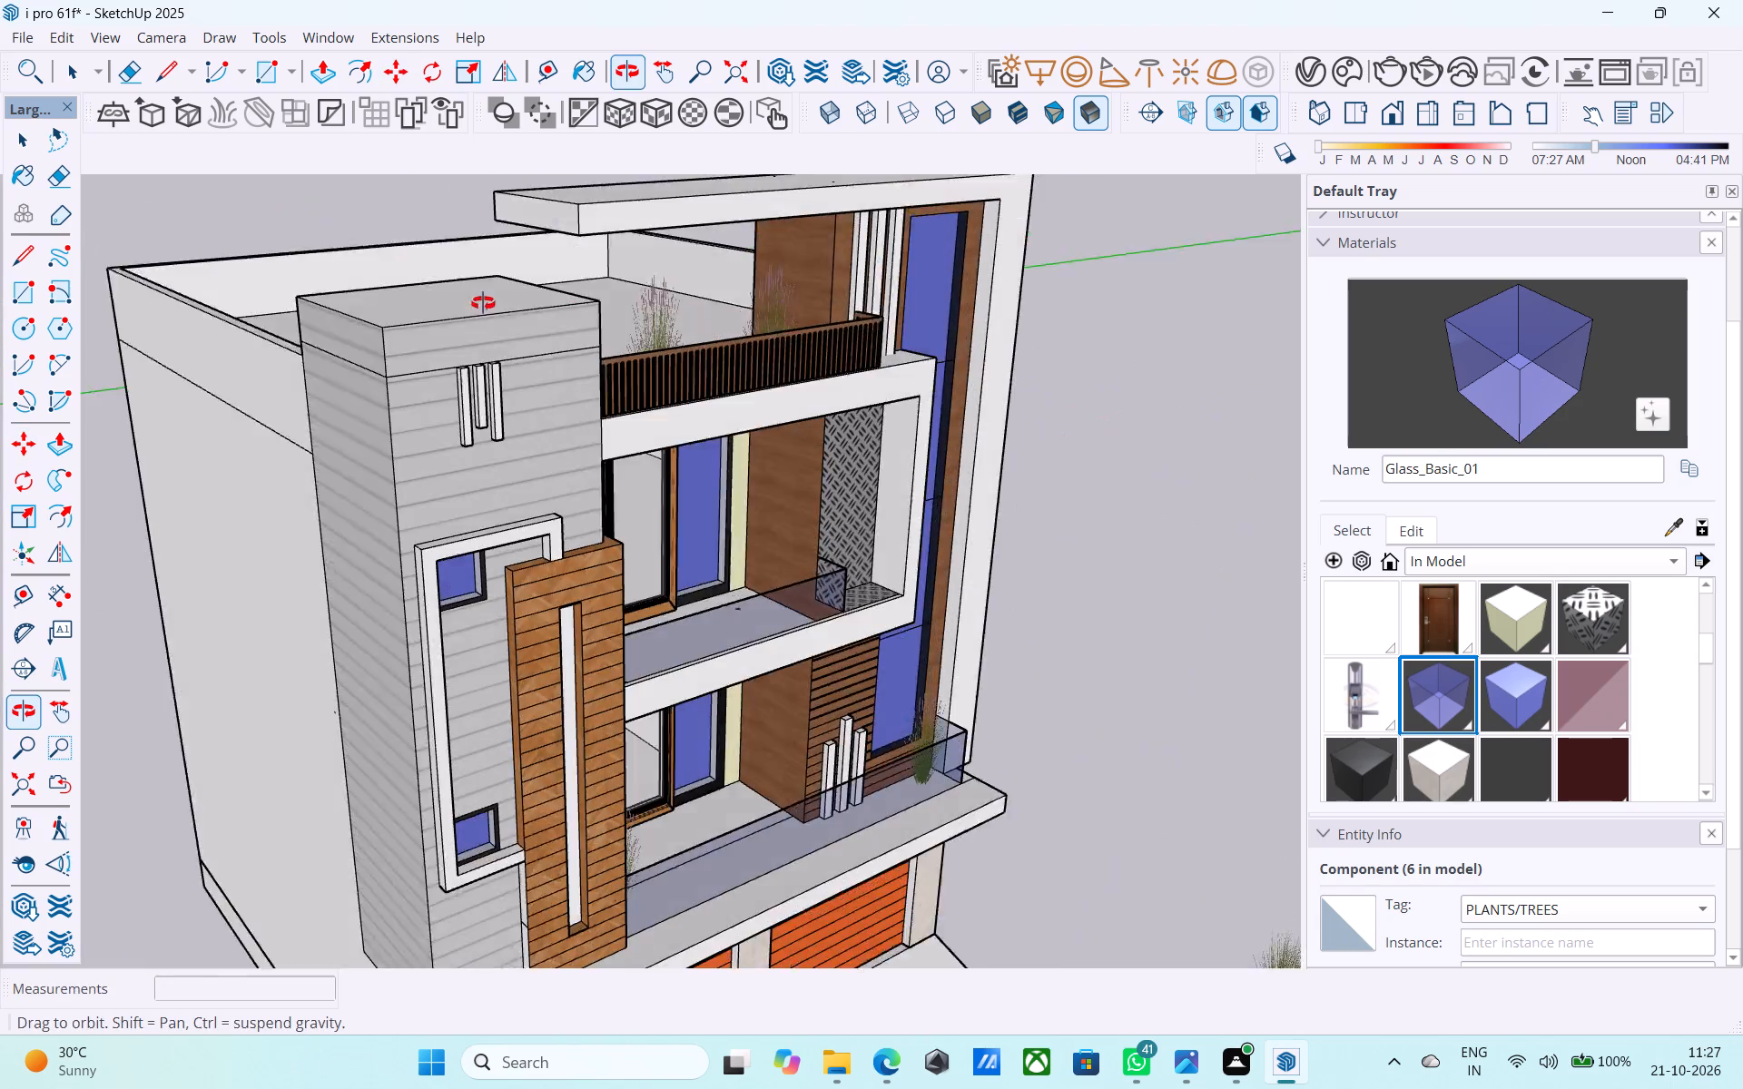
middle_click_drag(483, 303, 485, 303)
scroll(505, 299, "down", 4)
middle_click_drag(733, 394, 332, 323)
middle_click_drag(821, 470, 788, 370)
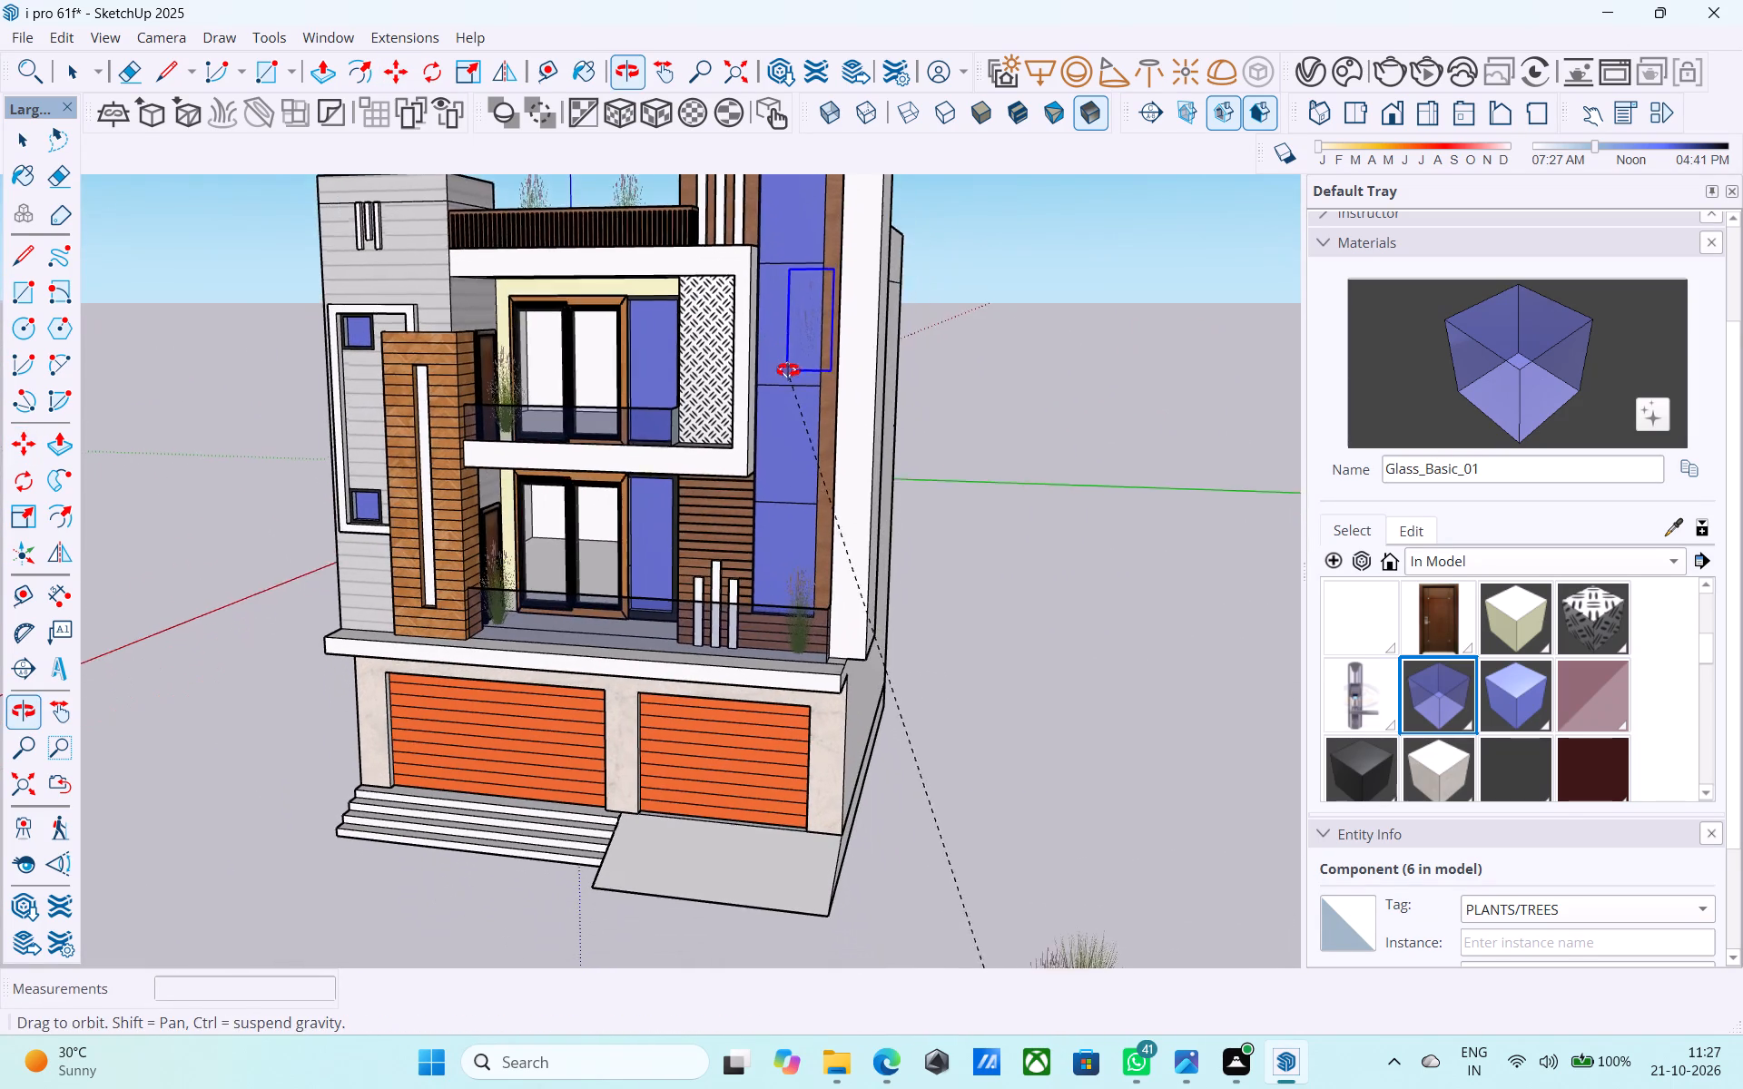
middle_click_drag(788, 370, 788, 394)
middle_click_drag(790, 437, 767, 342)
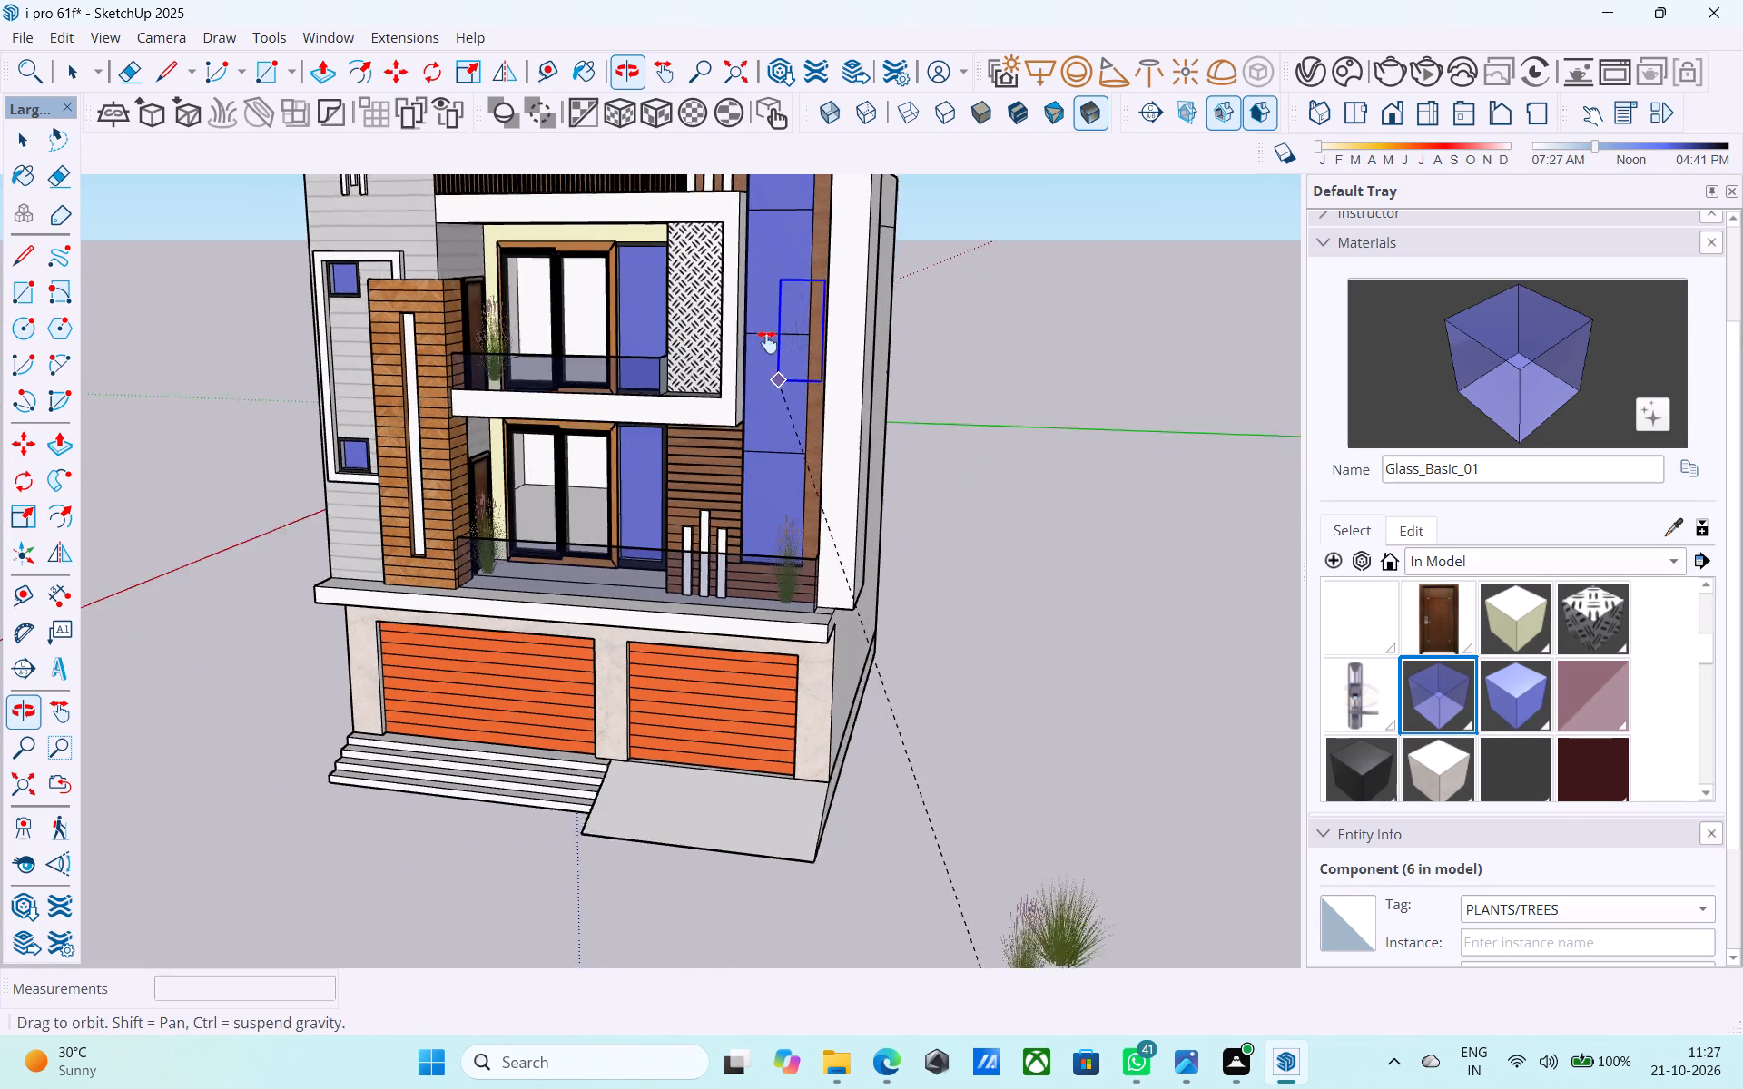
middle_click_drag(767, 342, 1147, 665)
scroll(712, 512, "up", 20)
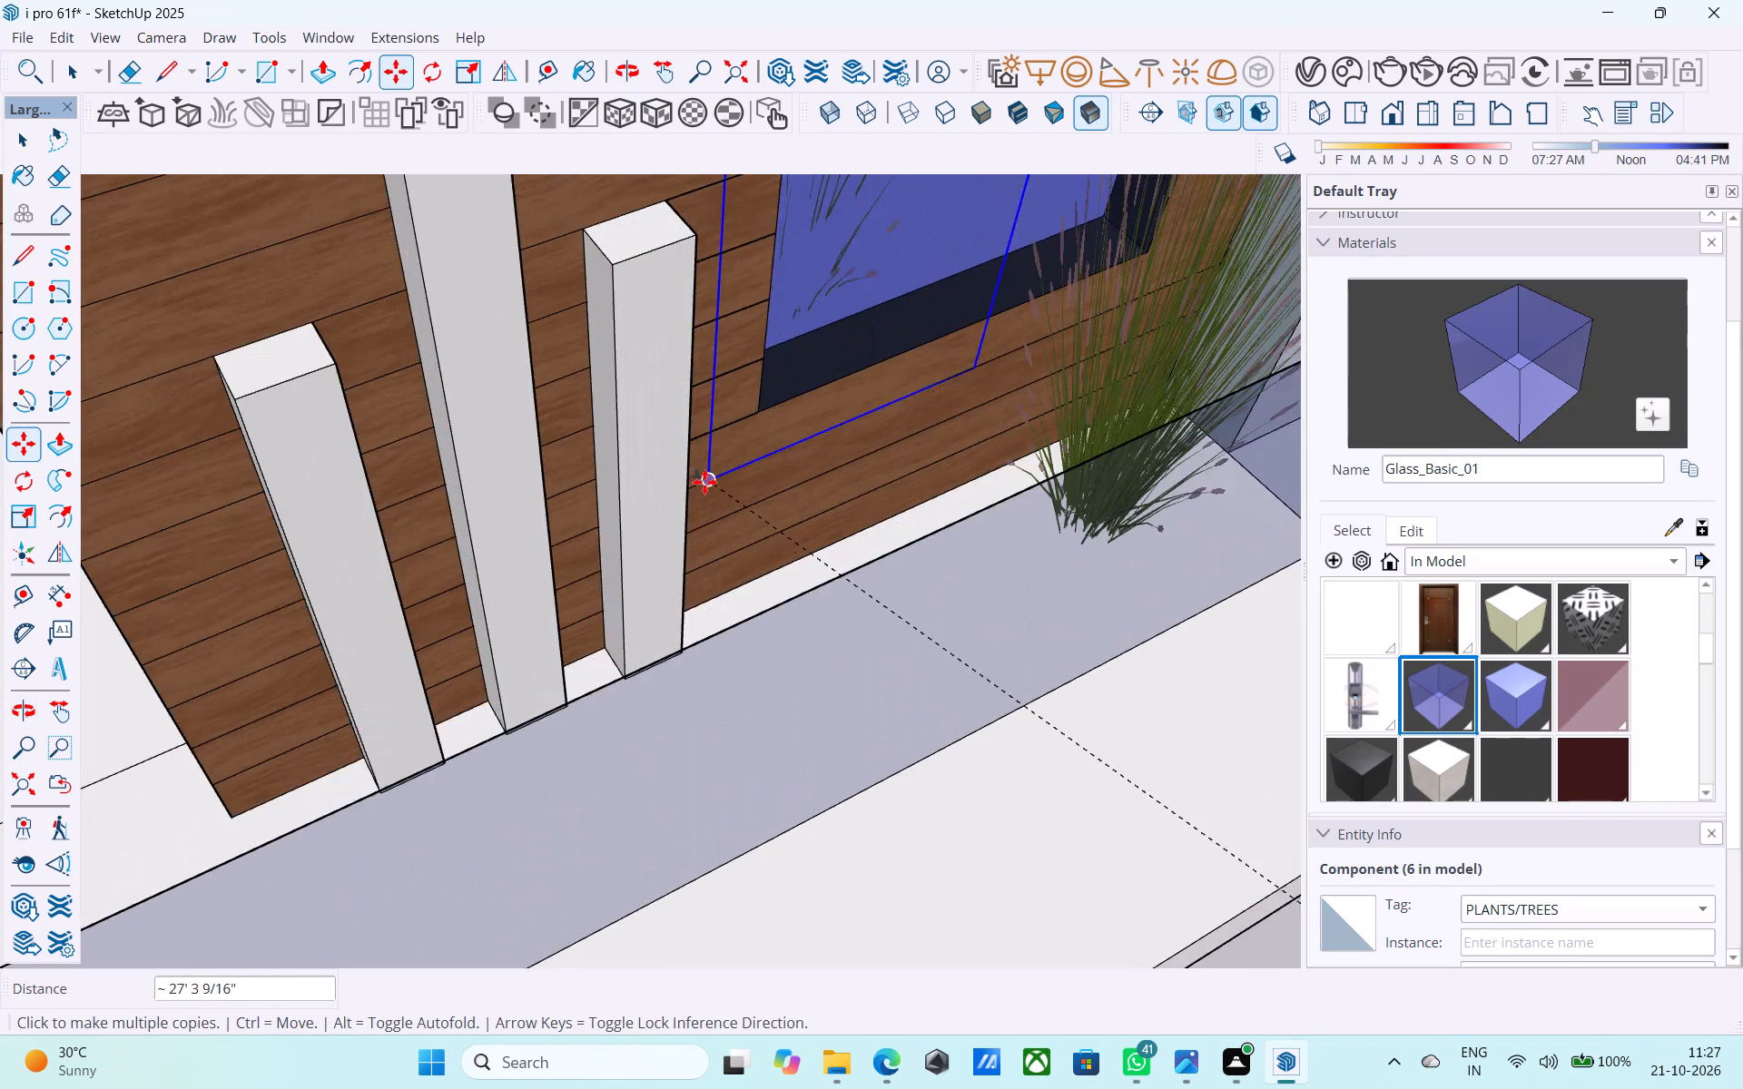
middle_click_drag(704, 489, 1048, 535)
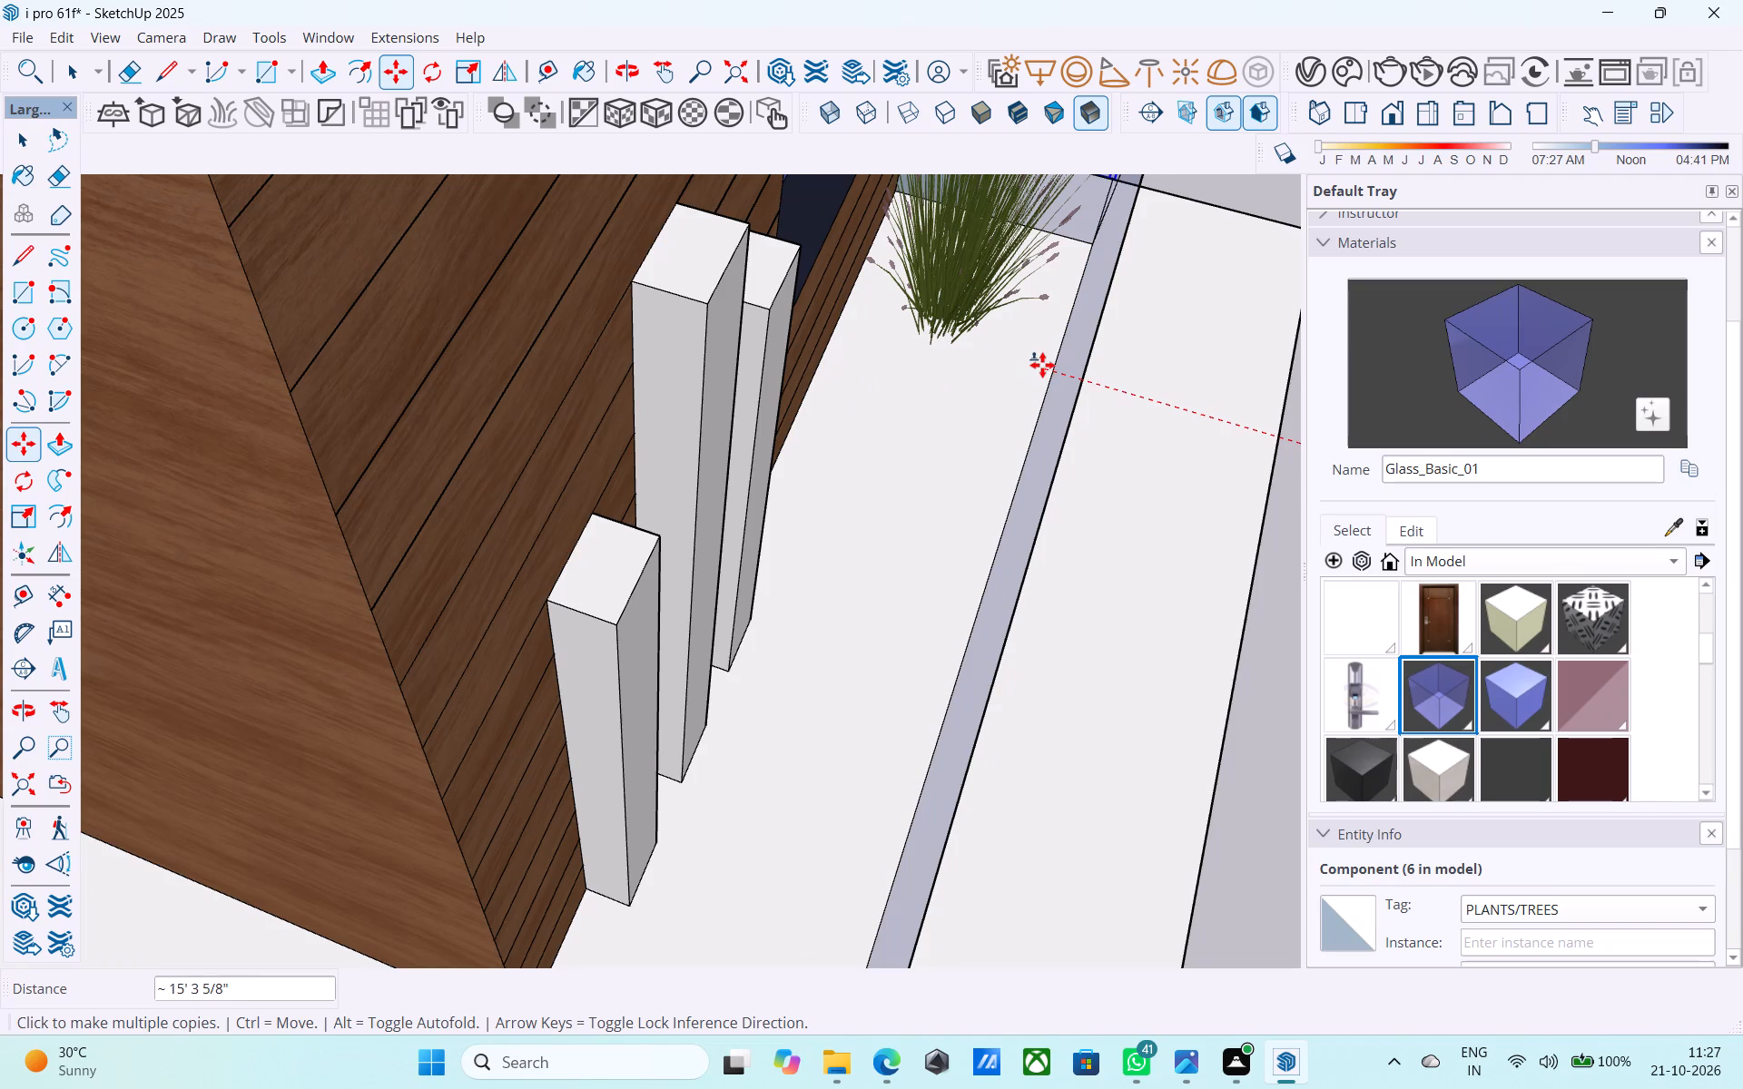
left_click(1042, 364)
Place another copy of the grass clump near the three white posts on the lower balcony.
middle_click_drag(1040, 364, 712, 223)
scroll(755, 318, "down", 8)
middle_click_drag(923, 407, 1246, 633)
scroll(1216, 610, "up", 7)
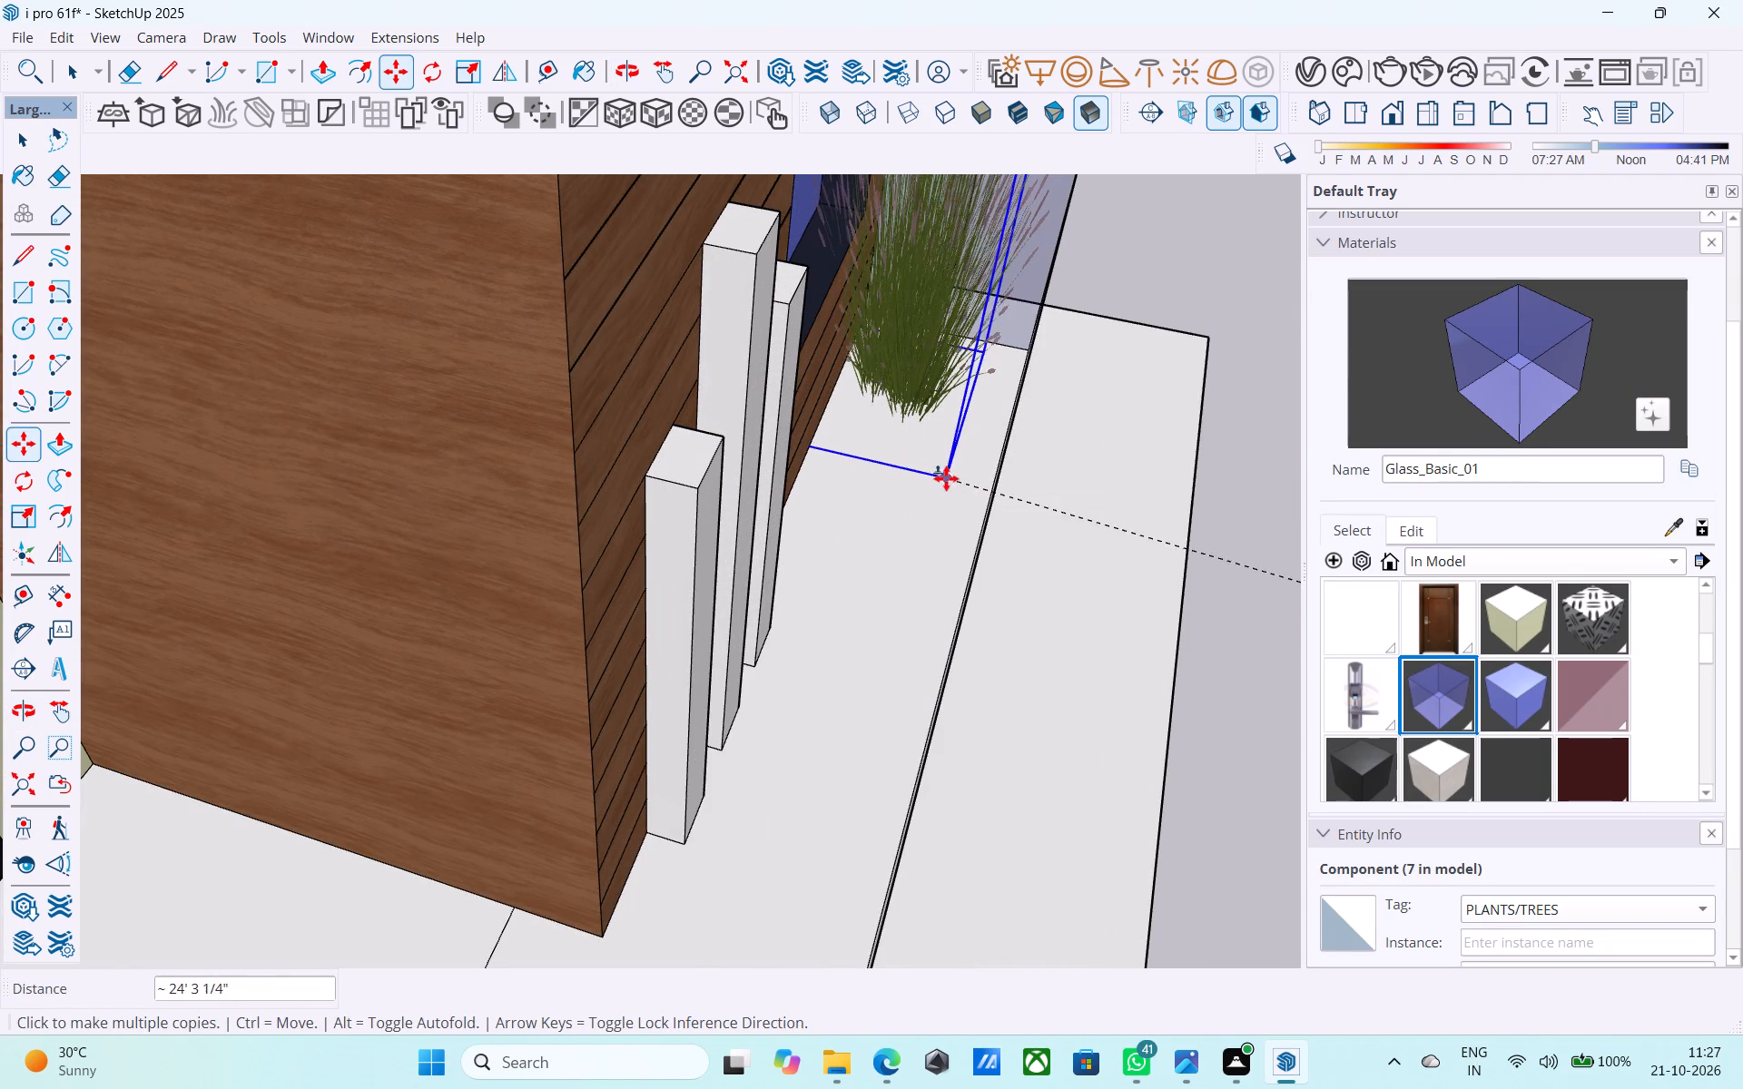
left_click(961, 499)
Place a second copy of the grass clump at the wood-clad pillar end of the lower balcony, close to the existing one.
middle_click_drag(925, 497, 596, 328)
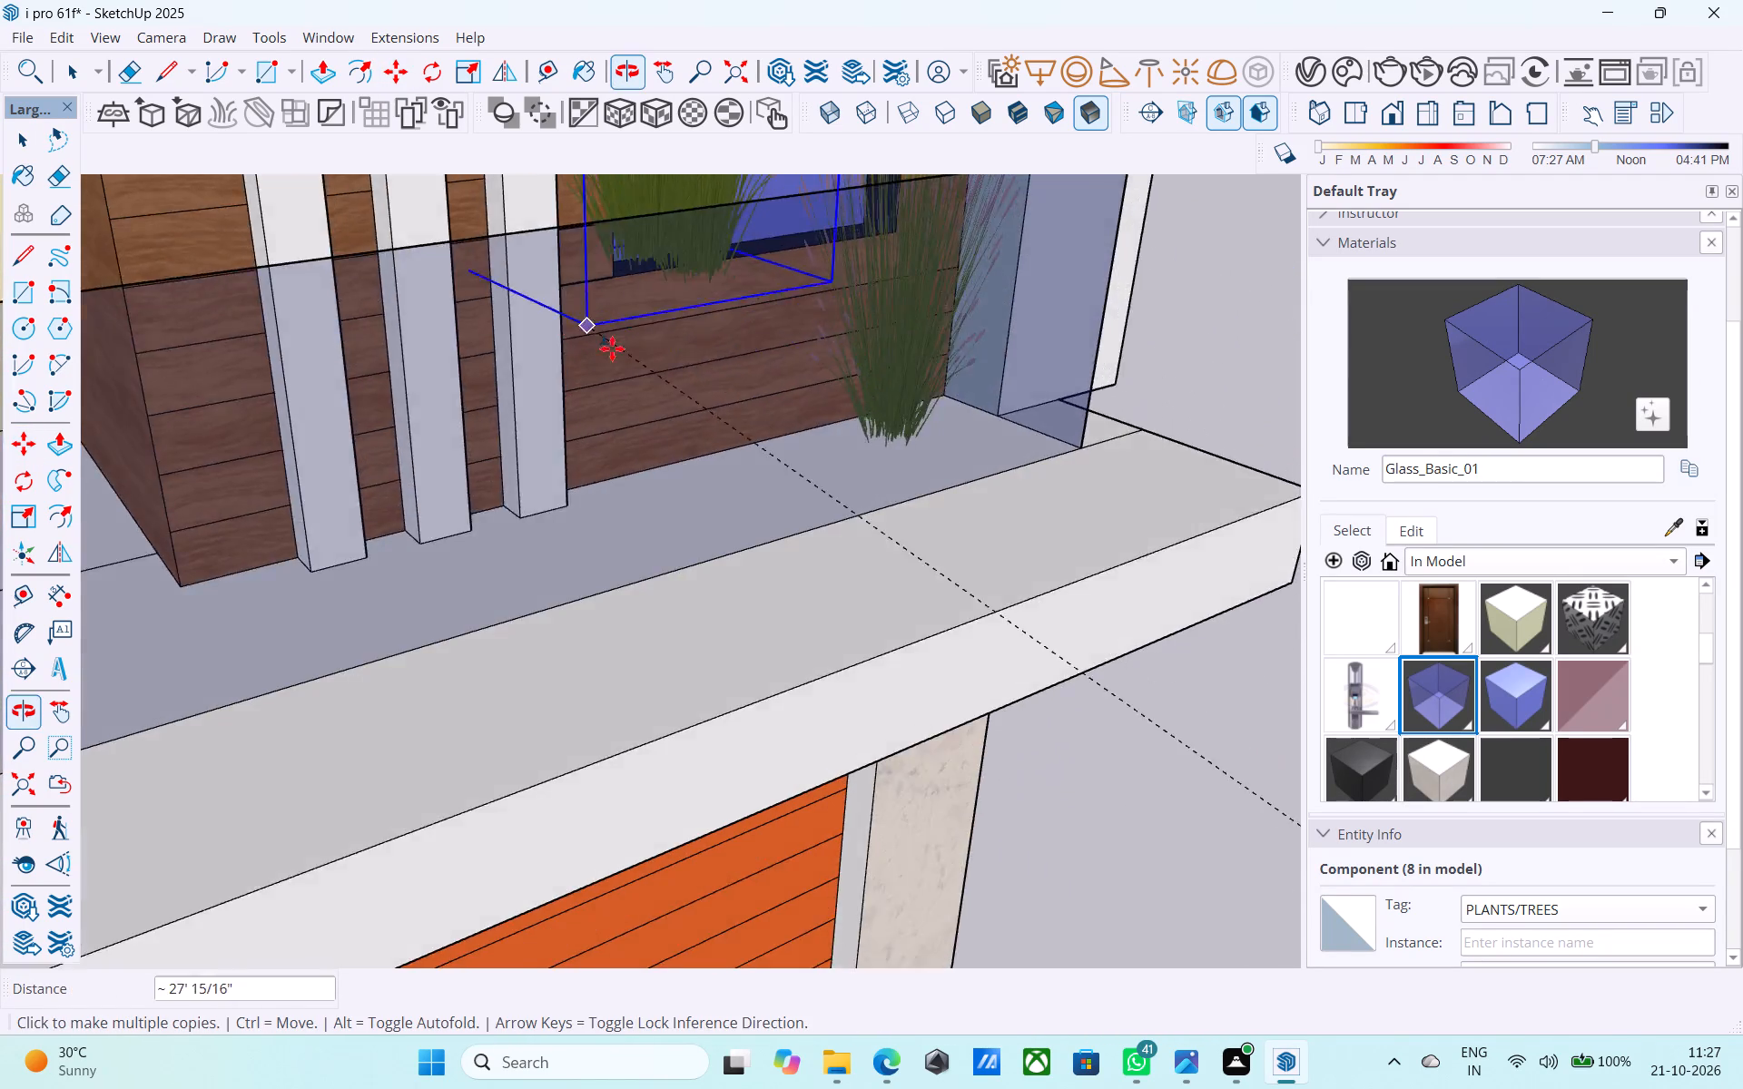
scroll(995, 398, "down", 8)
middle_click_drag(1134, 490, 234, 637)
middle_click_drag(479, 598, 485, 611)
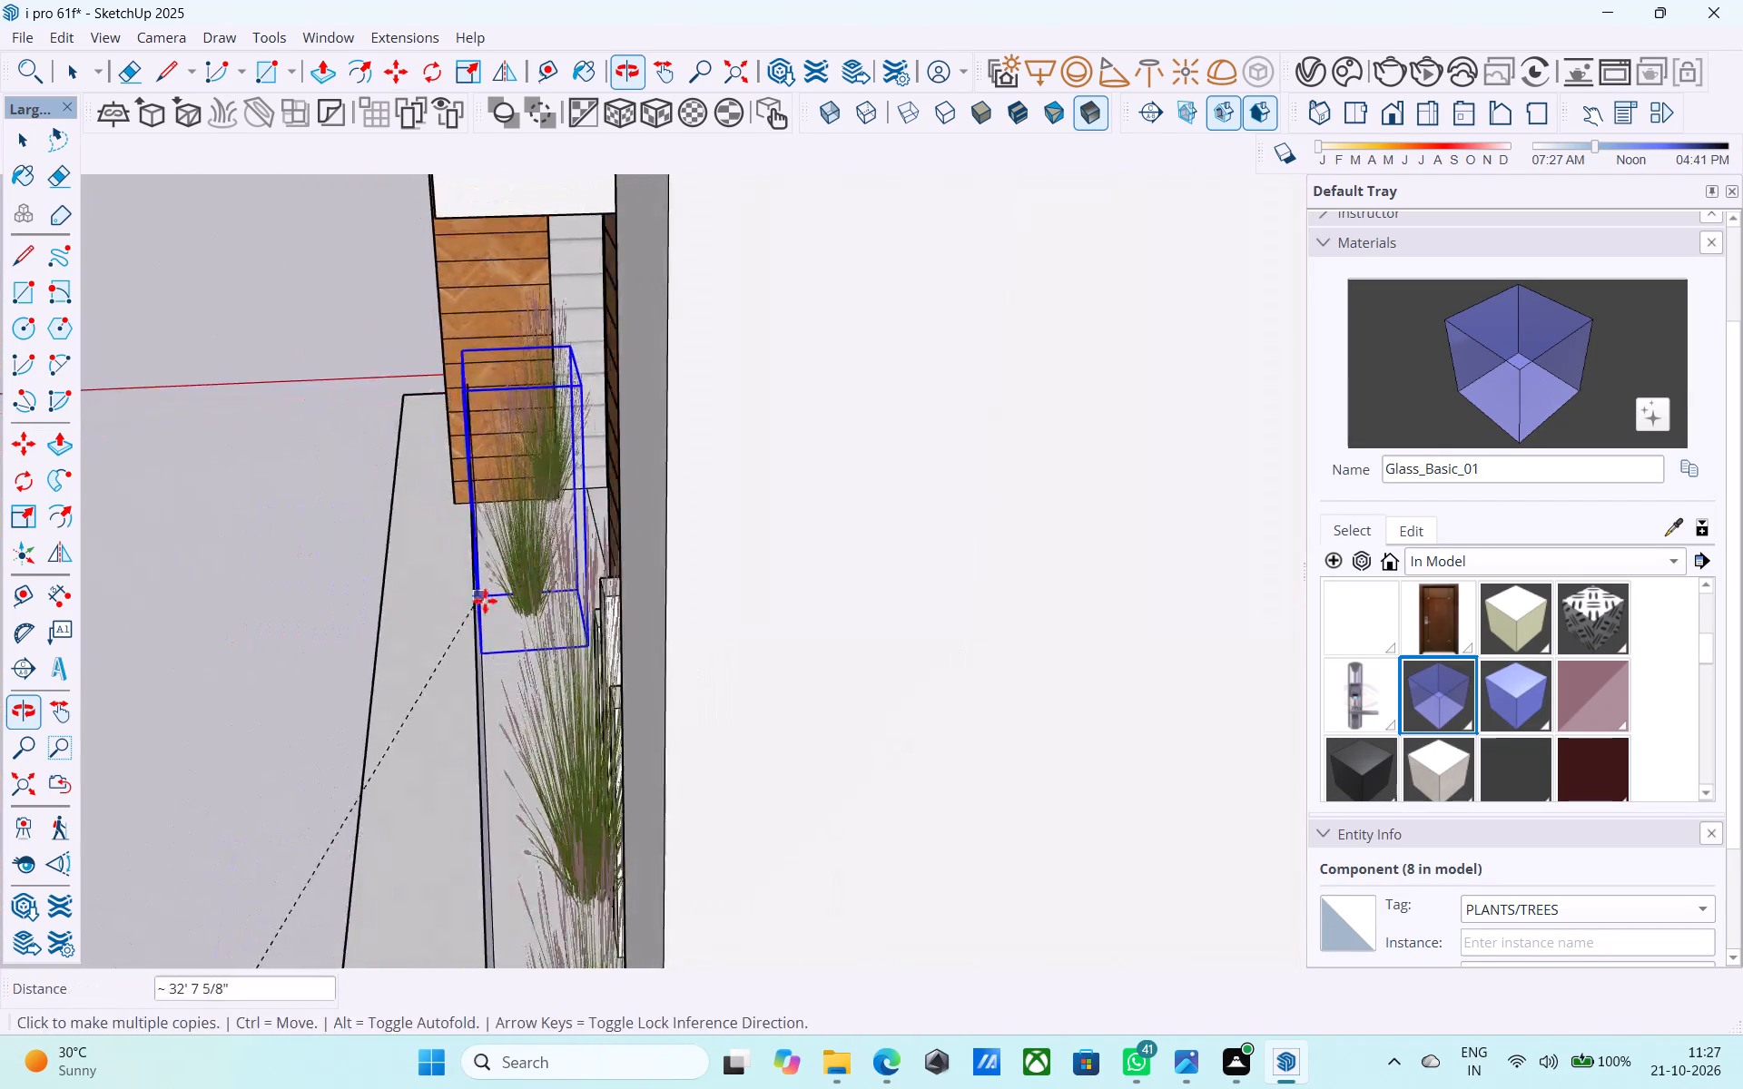
scroll(485, 603, "up", 5)
left_click(475, 447)
Place a second copy of the grass clump next to the one below the tall blue glazing on the lower balcony.
middle_click_drag(475, 447, 843, 525)
scroll(854, 516, "down", 5)
middle_click_drag(849, 529, 462, 535)
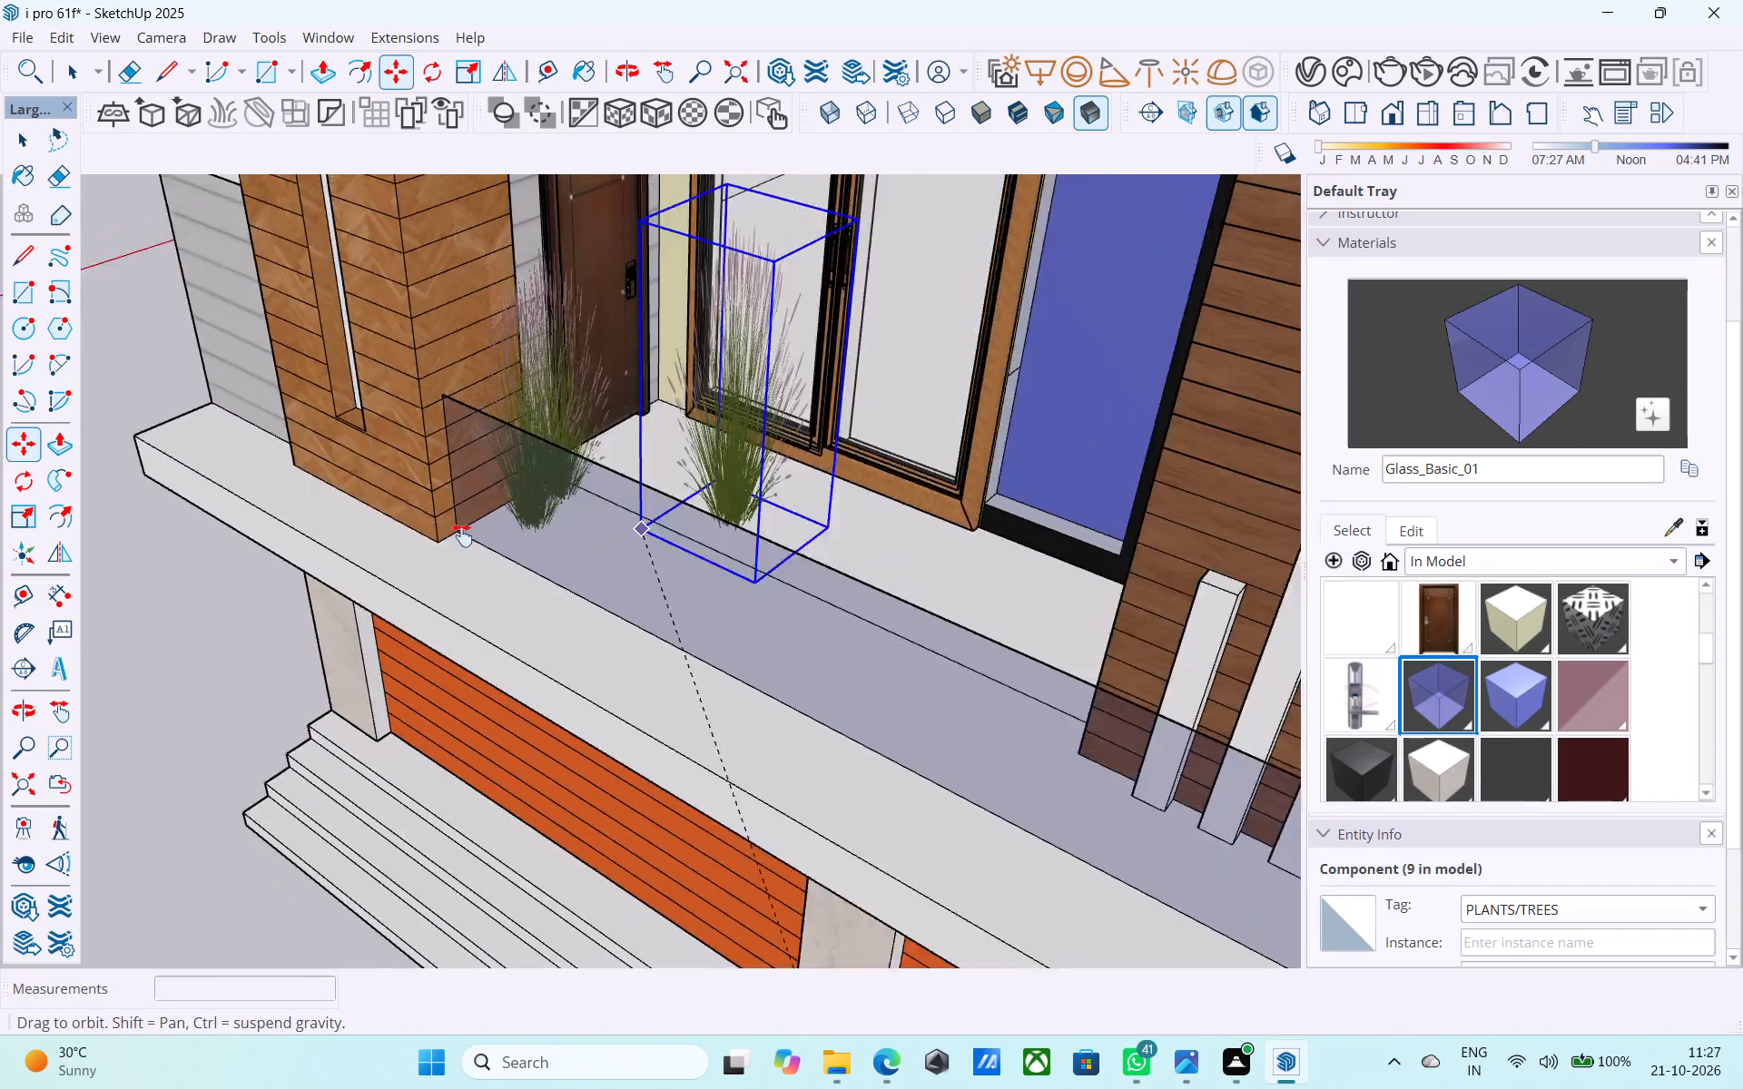
middle_click_drag(462, 535, 1177, 660)
scroll(1177, 659, "up", 1)
middle_click_drag(1195, 584, 886, 463)
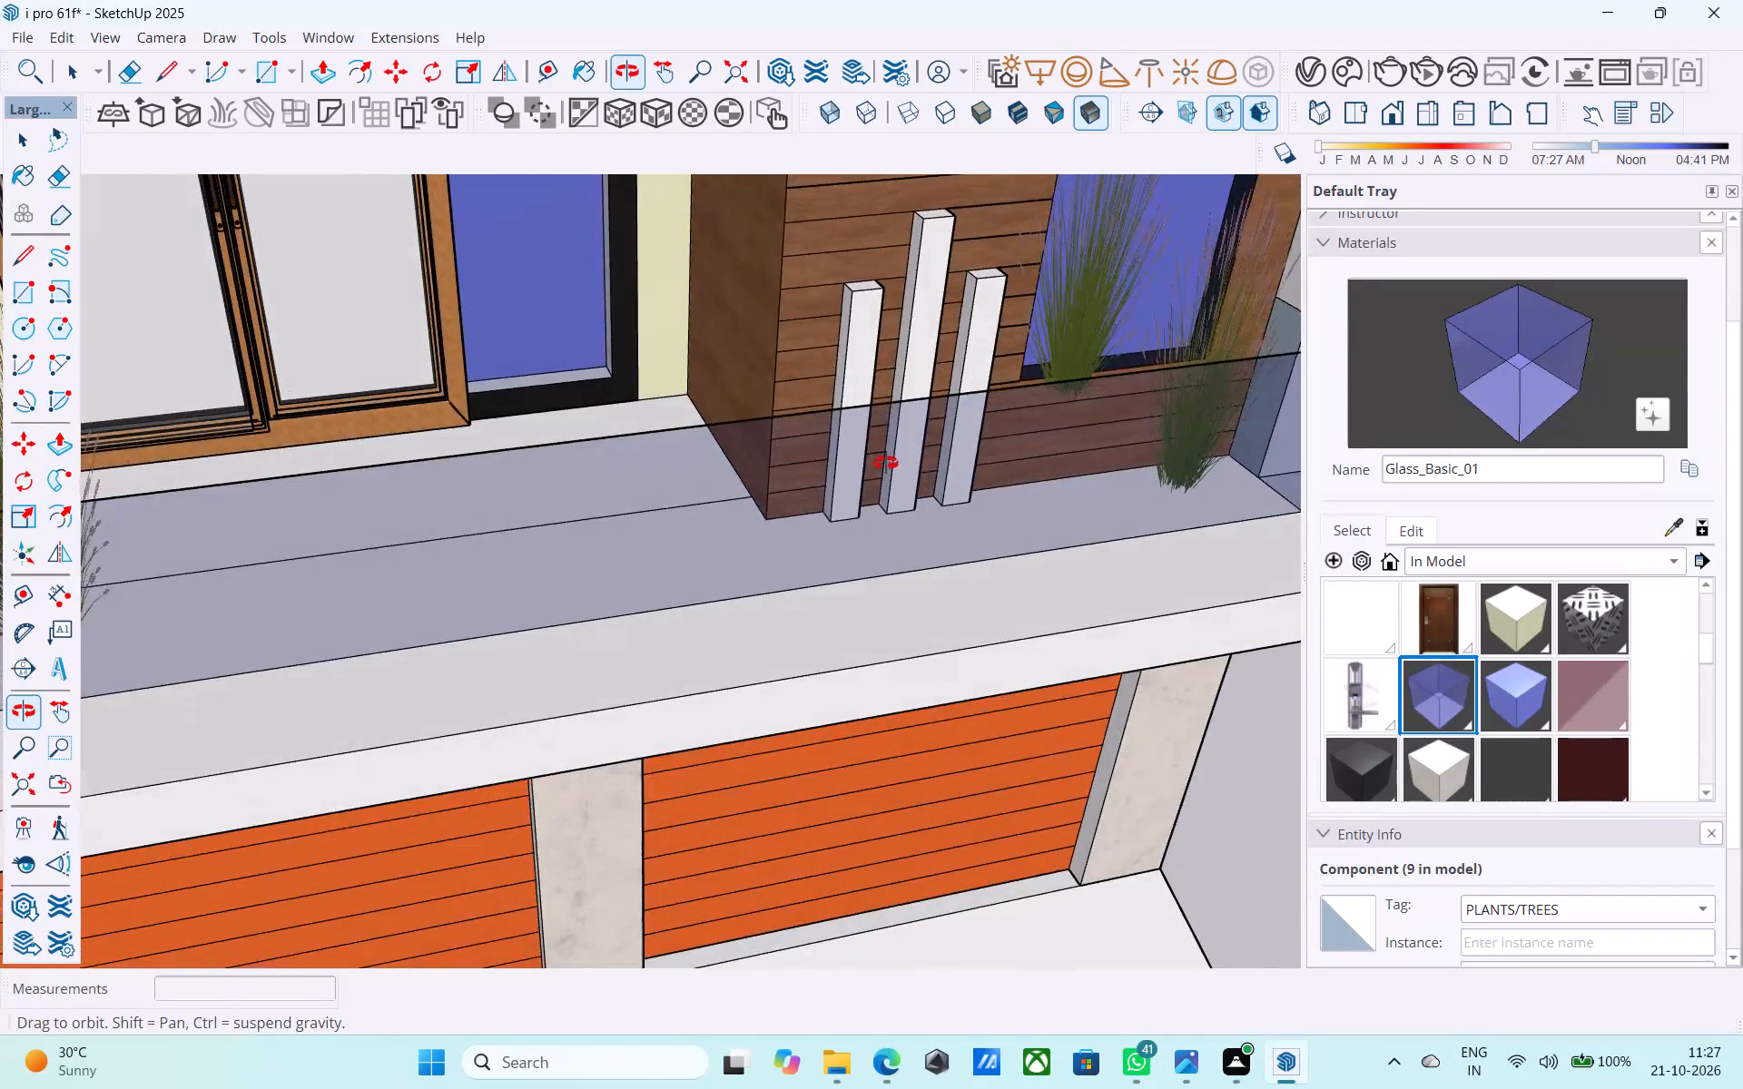
middle_click_drag(886, 463, 443, 564)
middle_click_drag(863, 701, 408, 427, "shift")
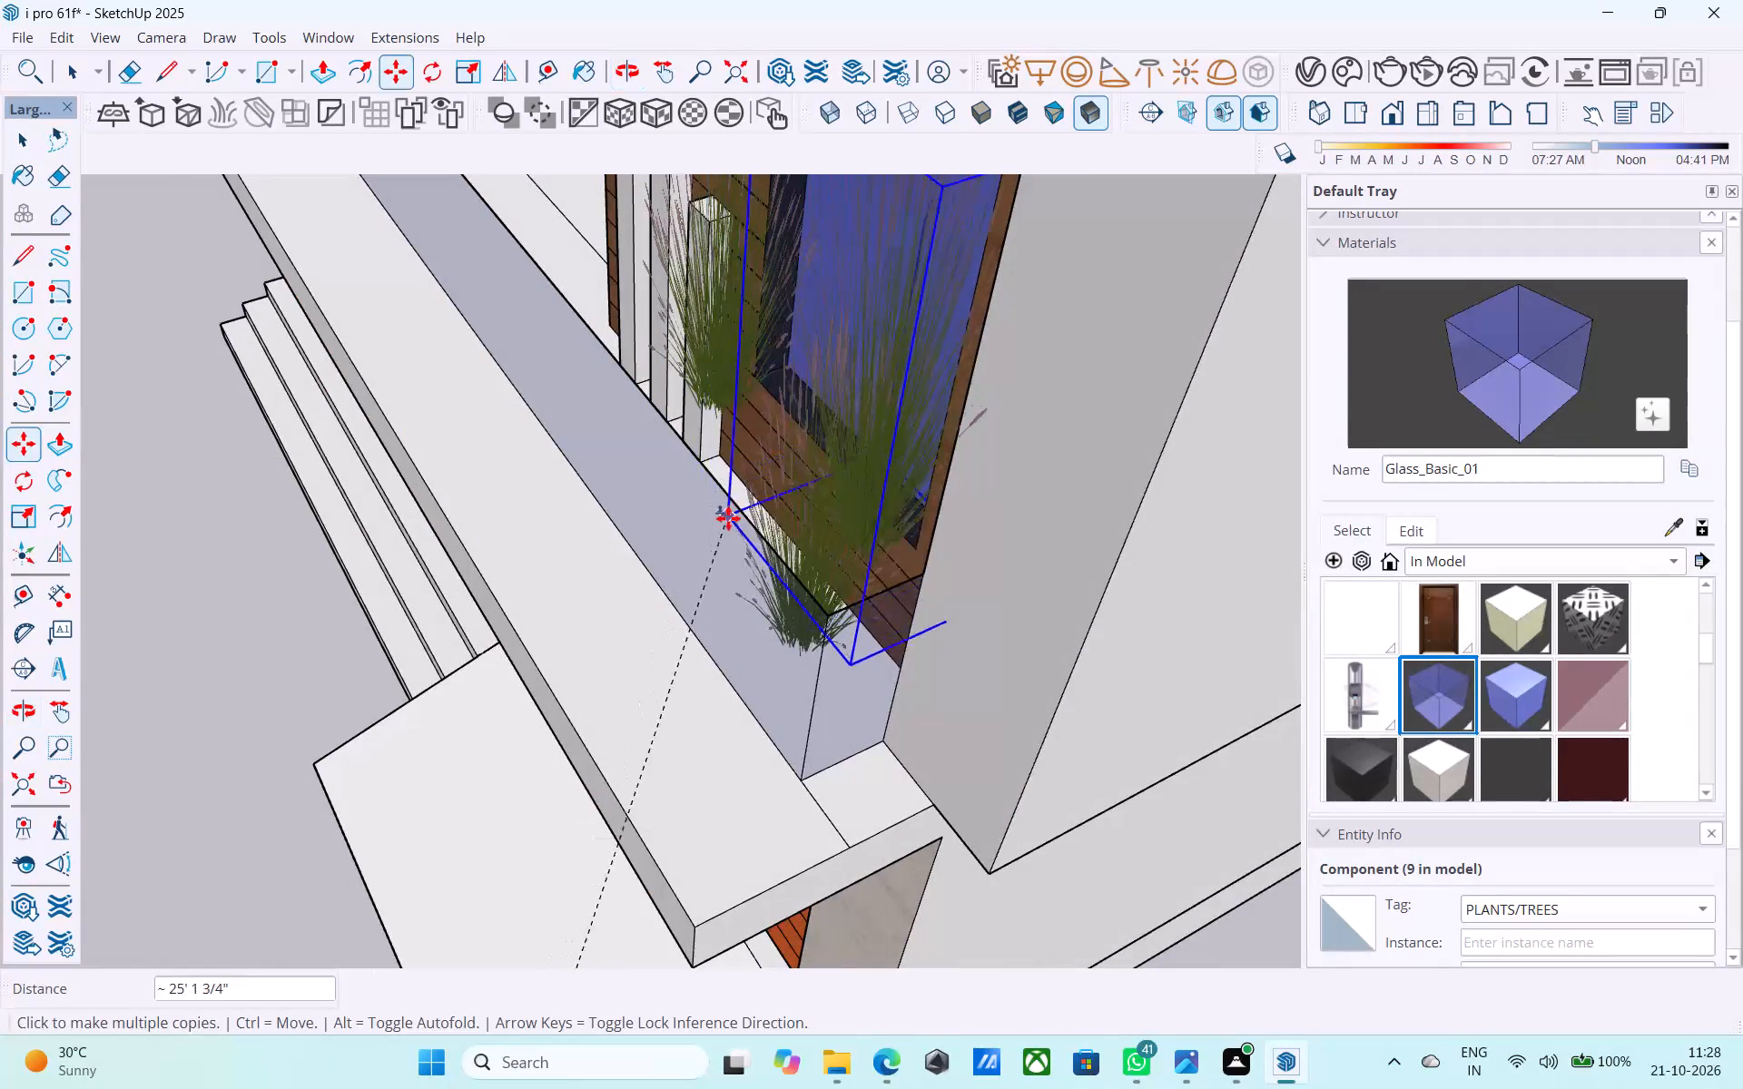
middle_click_drag(695, 716, 706, 700)
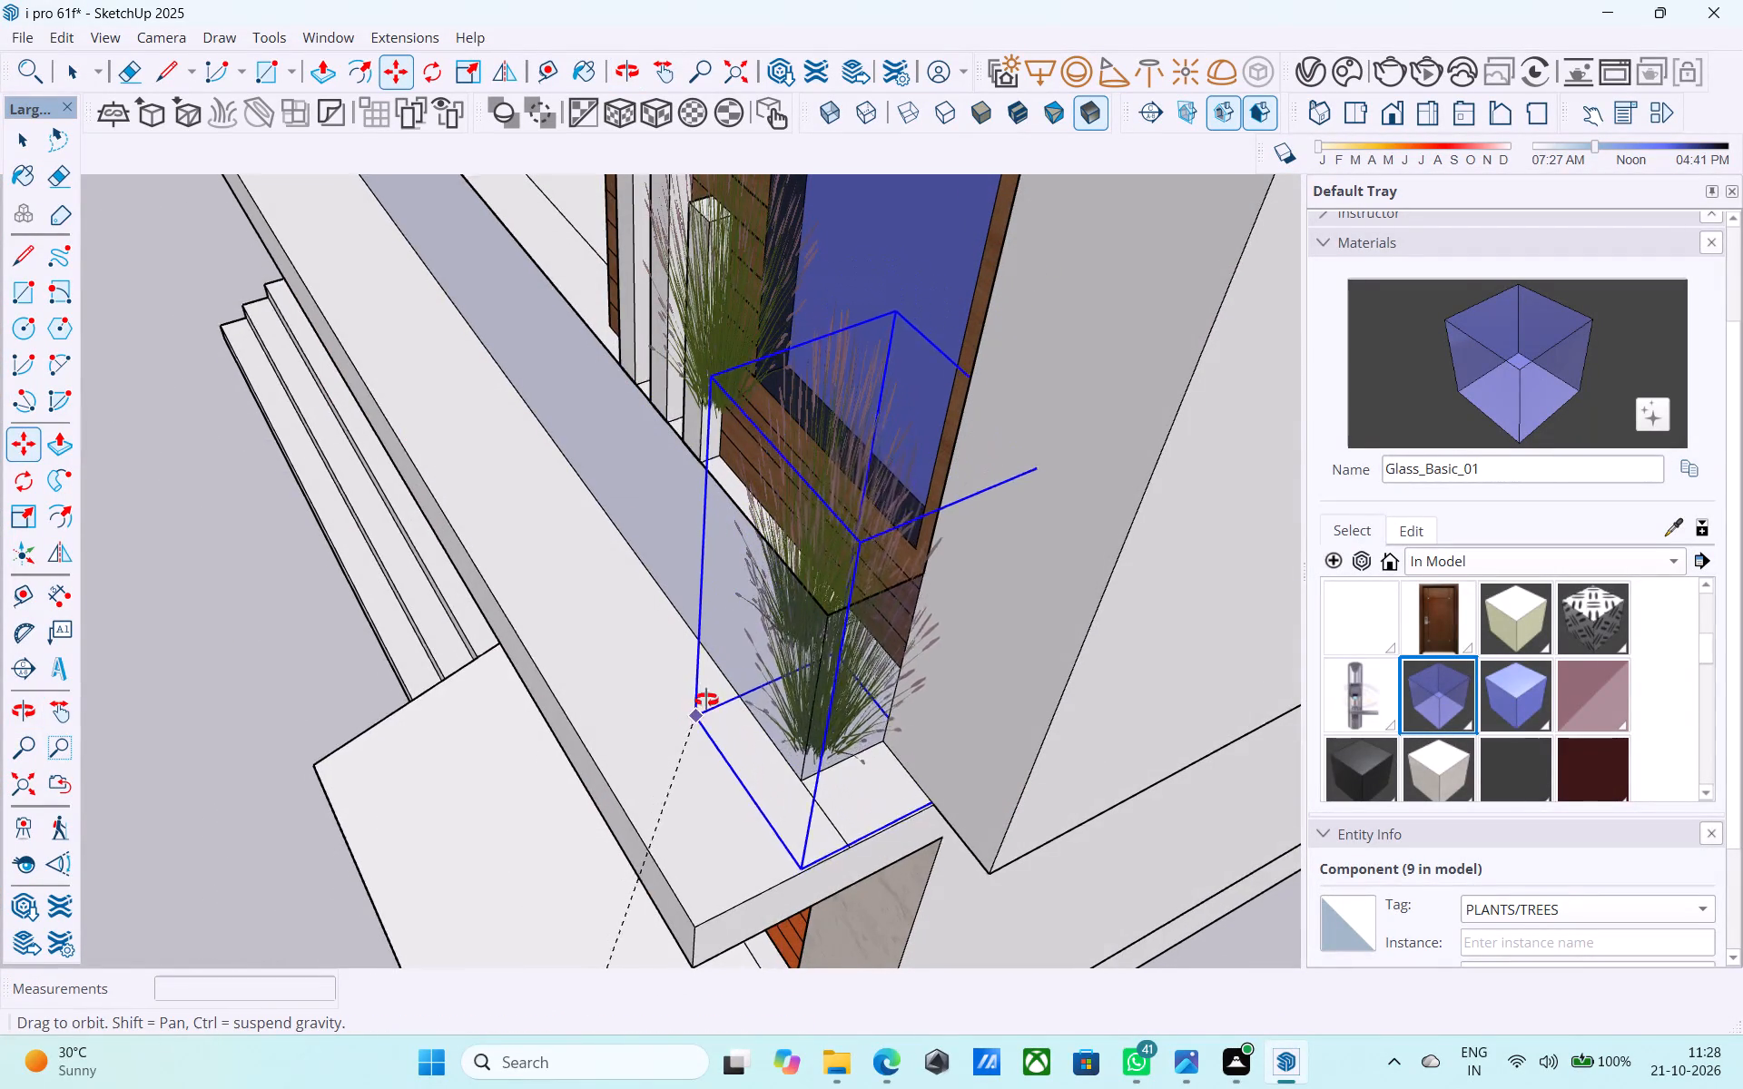
middle_click_drag(706, 700, 947, 564)
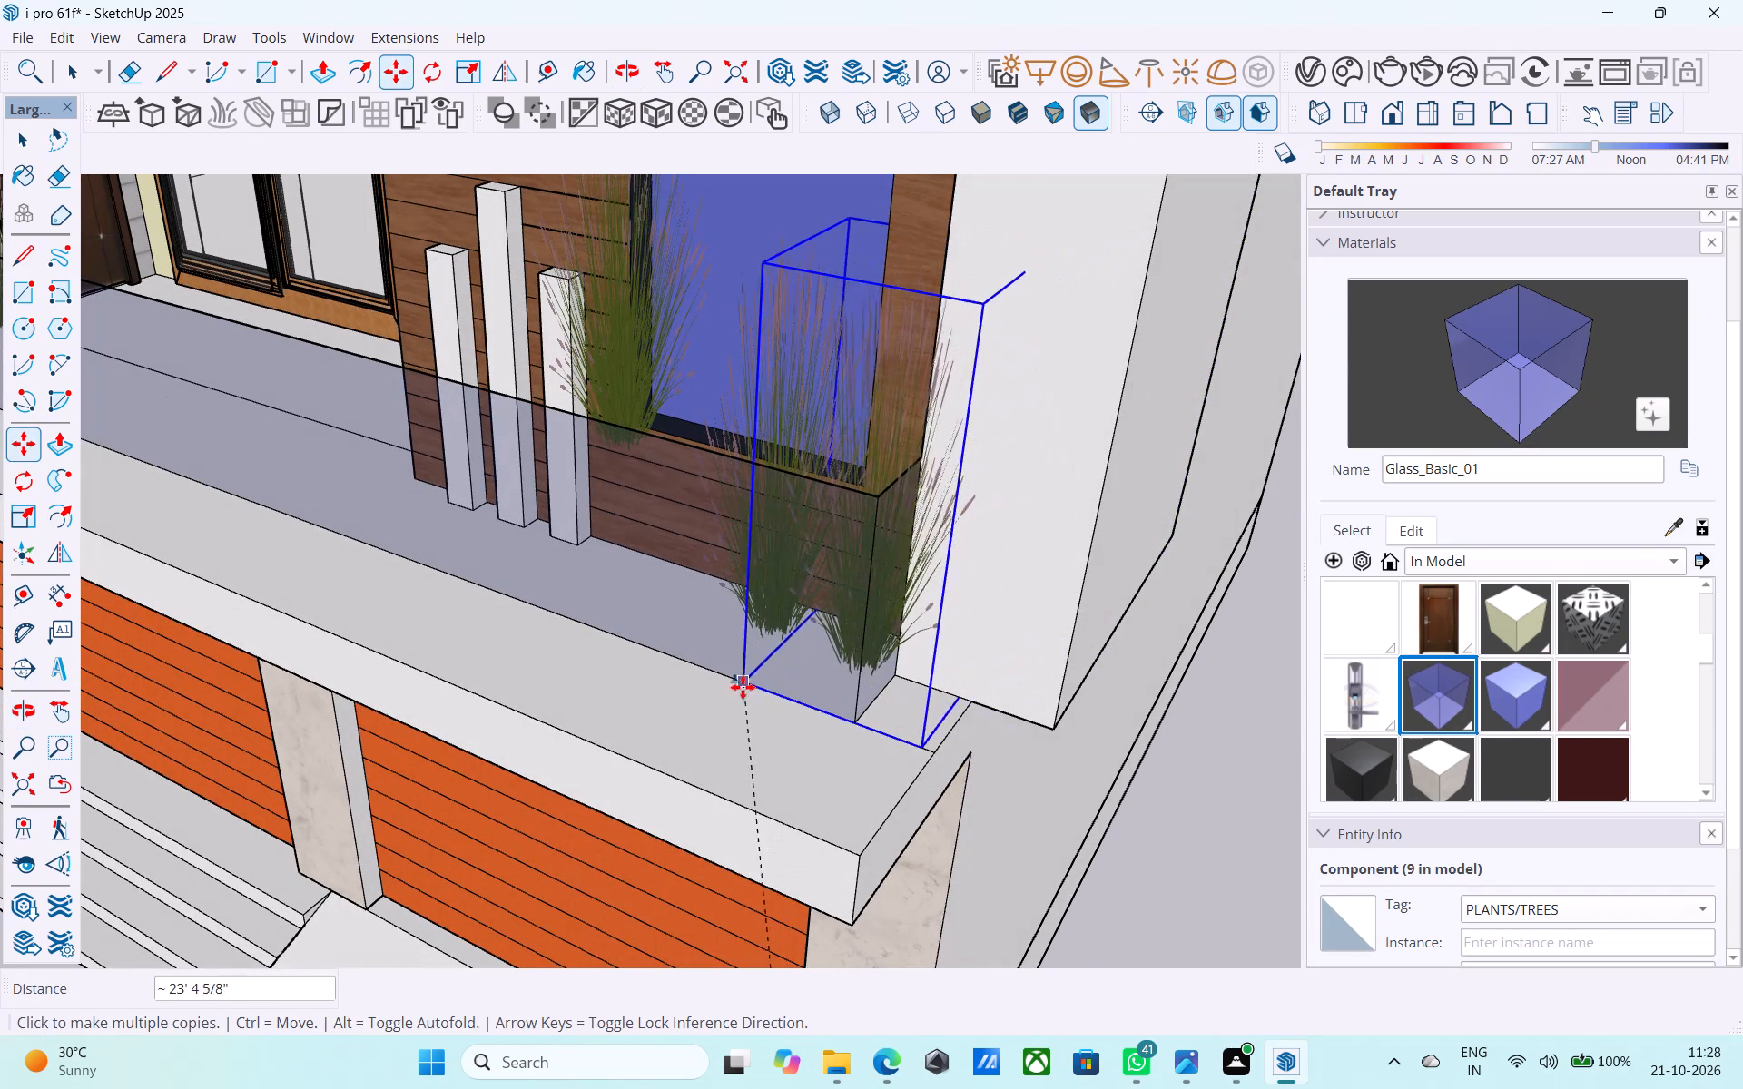
left_click(718, 681)
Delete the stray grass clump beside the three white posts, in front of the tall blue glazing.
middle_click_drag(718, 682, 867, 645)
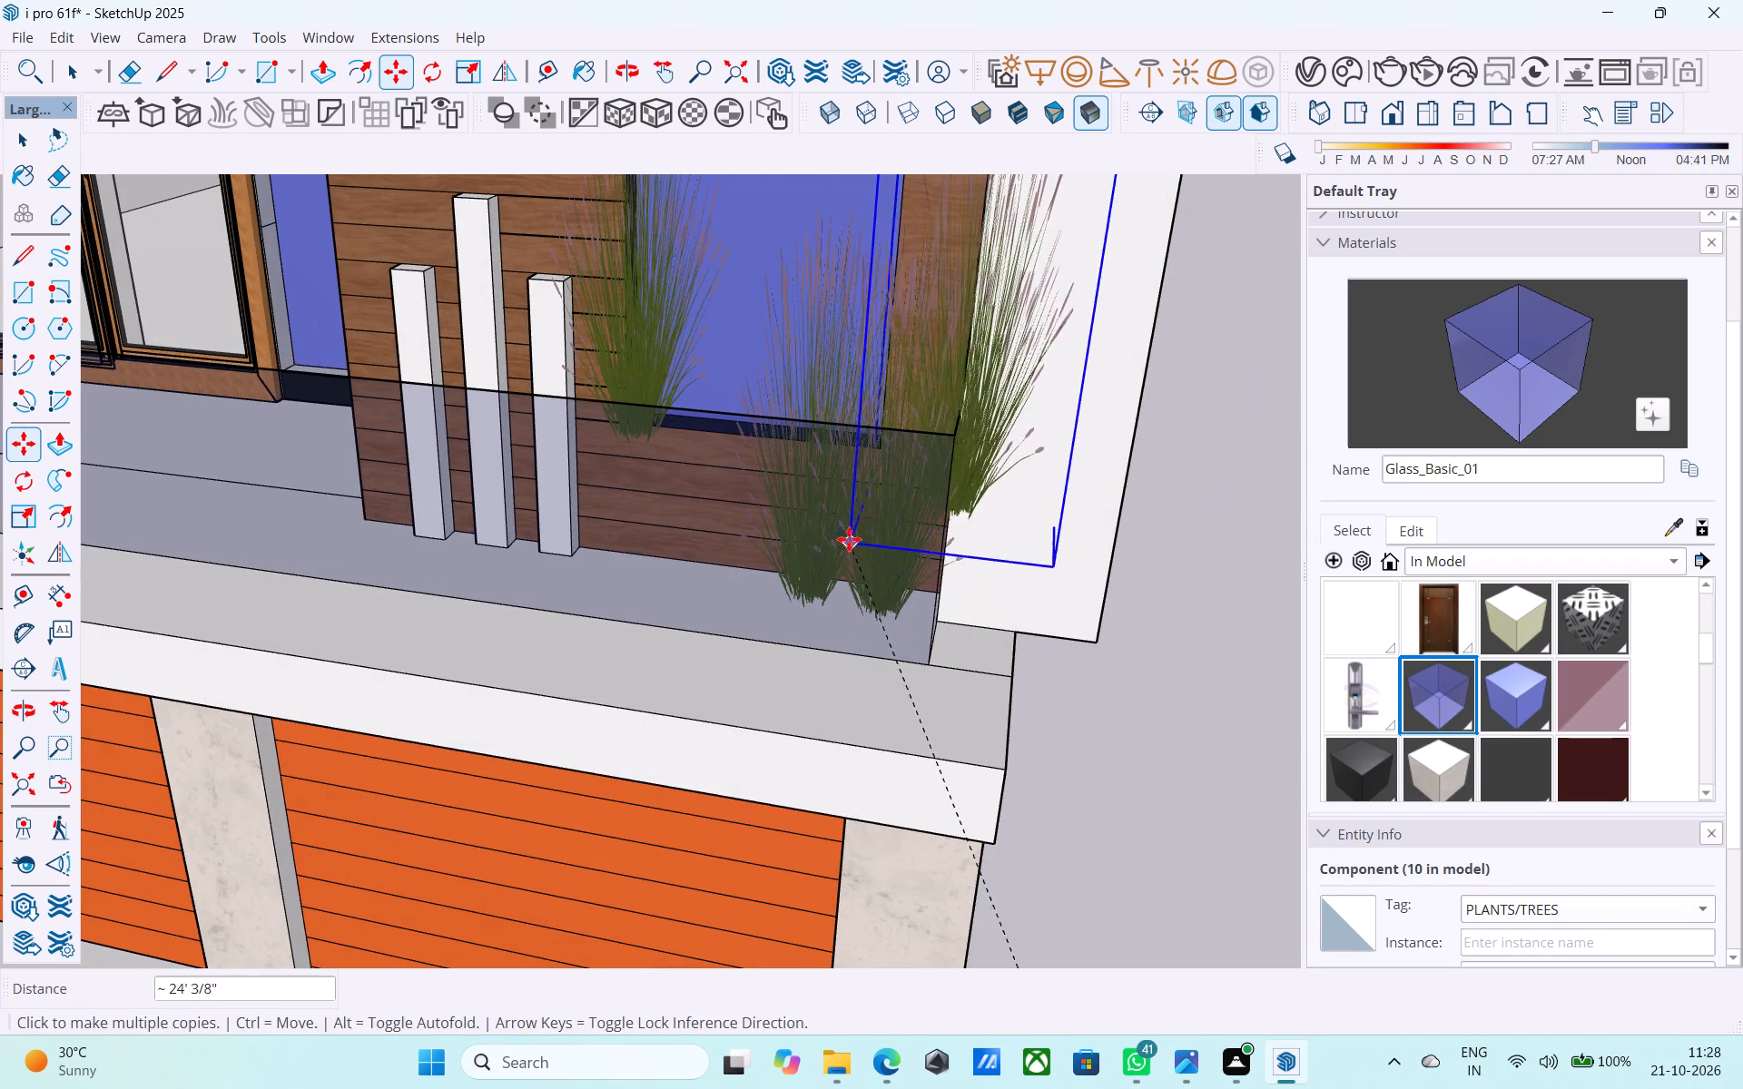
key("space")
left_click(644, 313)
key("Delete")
Examine the whole house from the front to check the grass placement on the balconies and roof terrace.
scroll(639, 315, "down", 2)
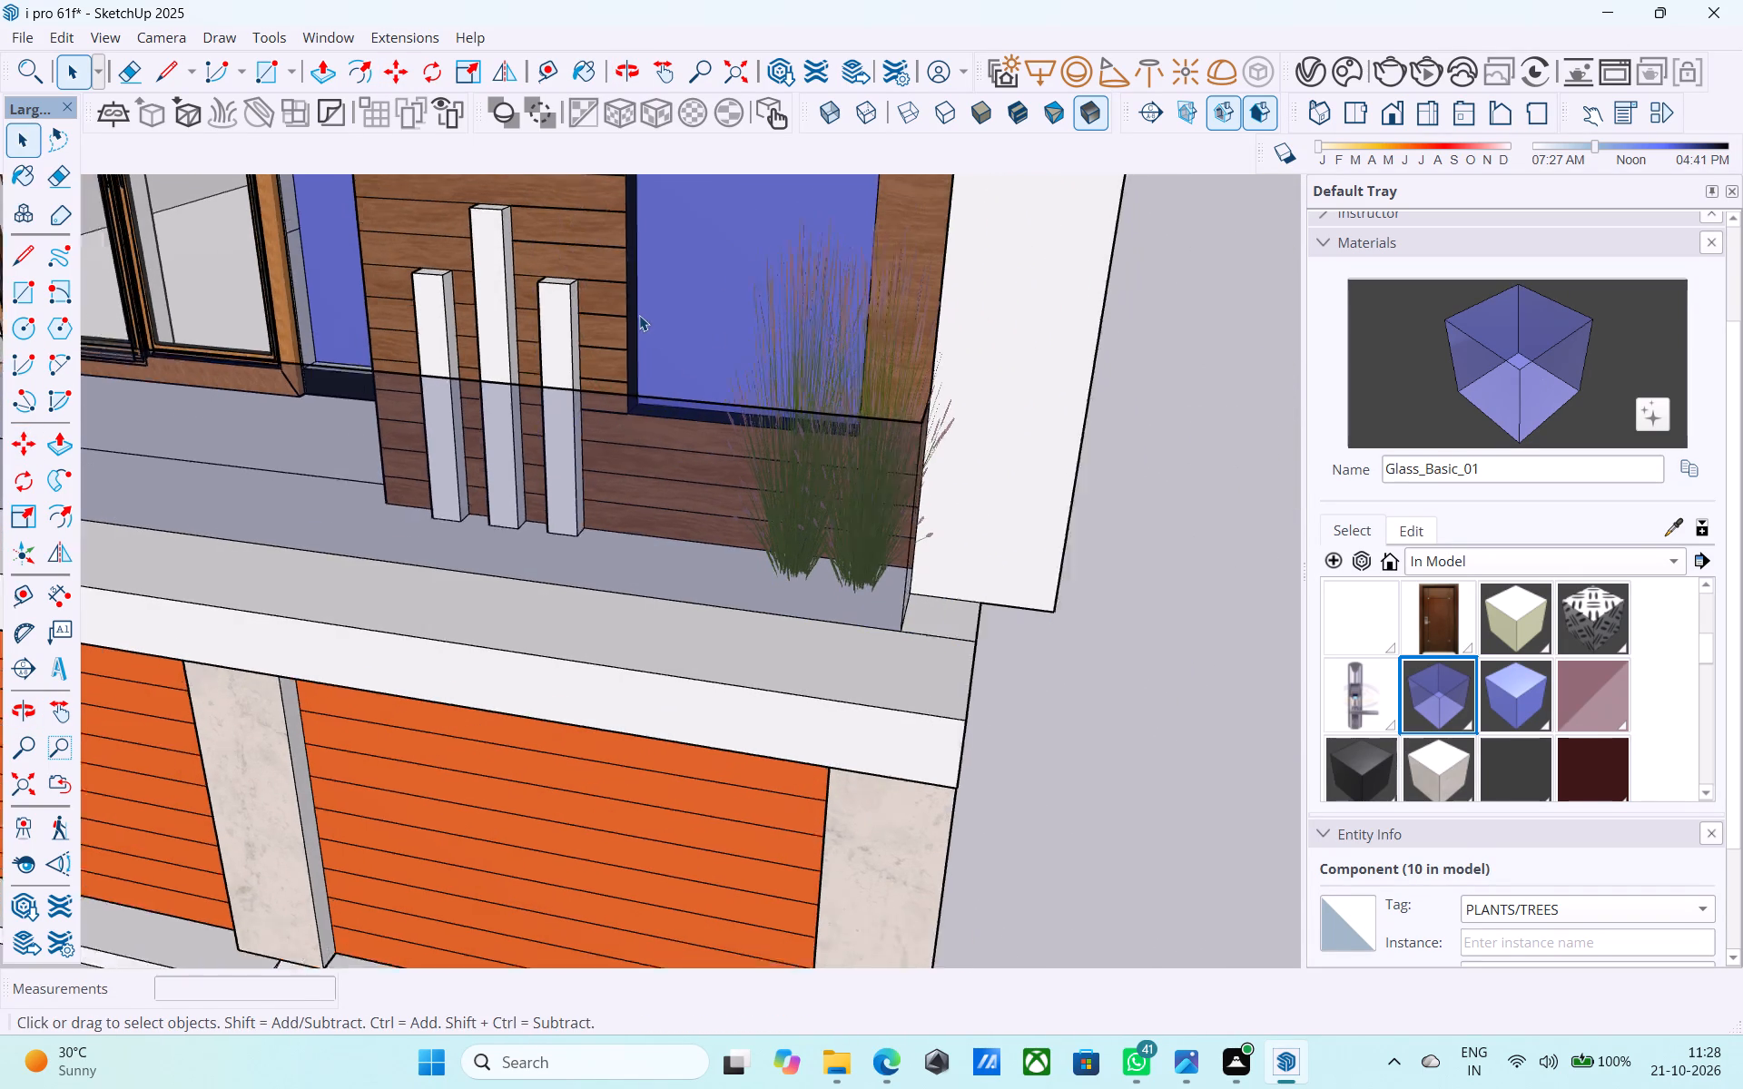
scroll(639, 315, "down", 20)
scroll(639, 315, "down", 1)
middle_click_drag(775, 663, 797, 509)
scroll(660, 300, "up", 3)
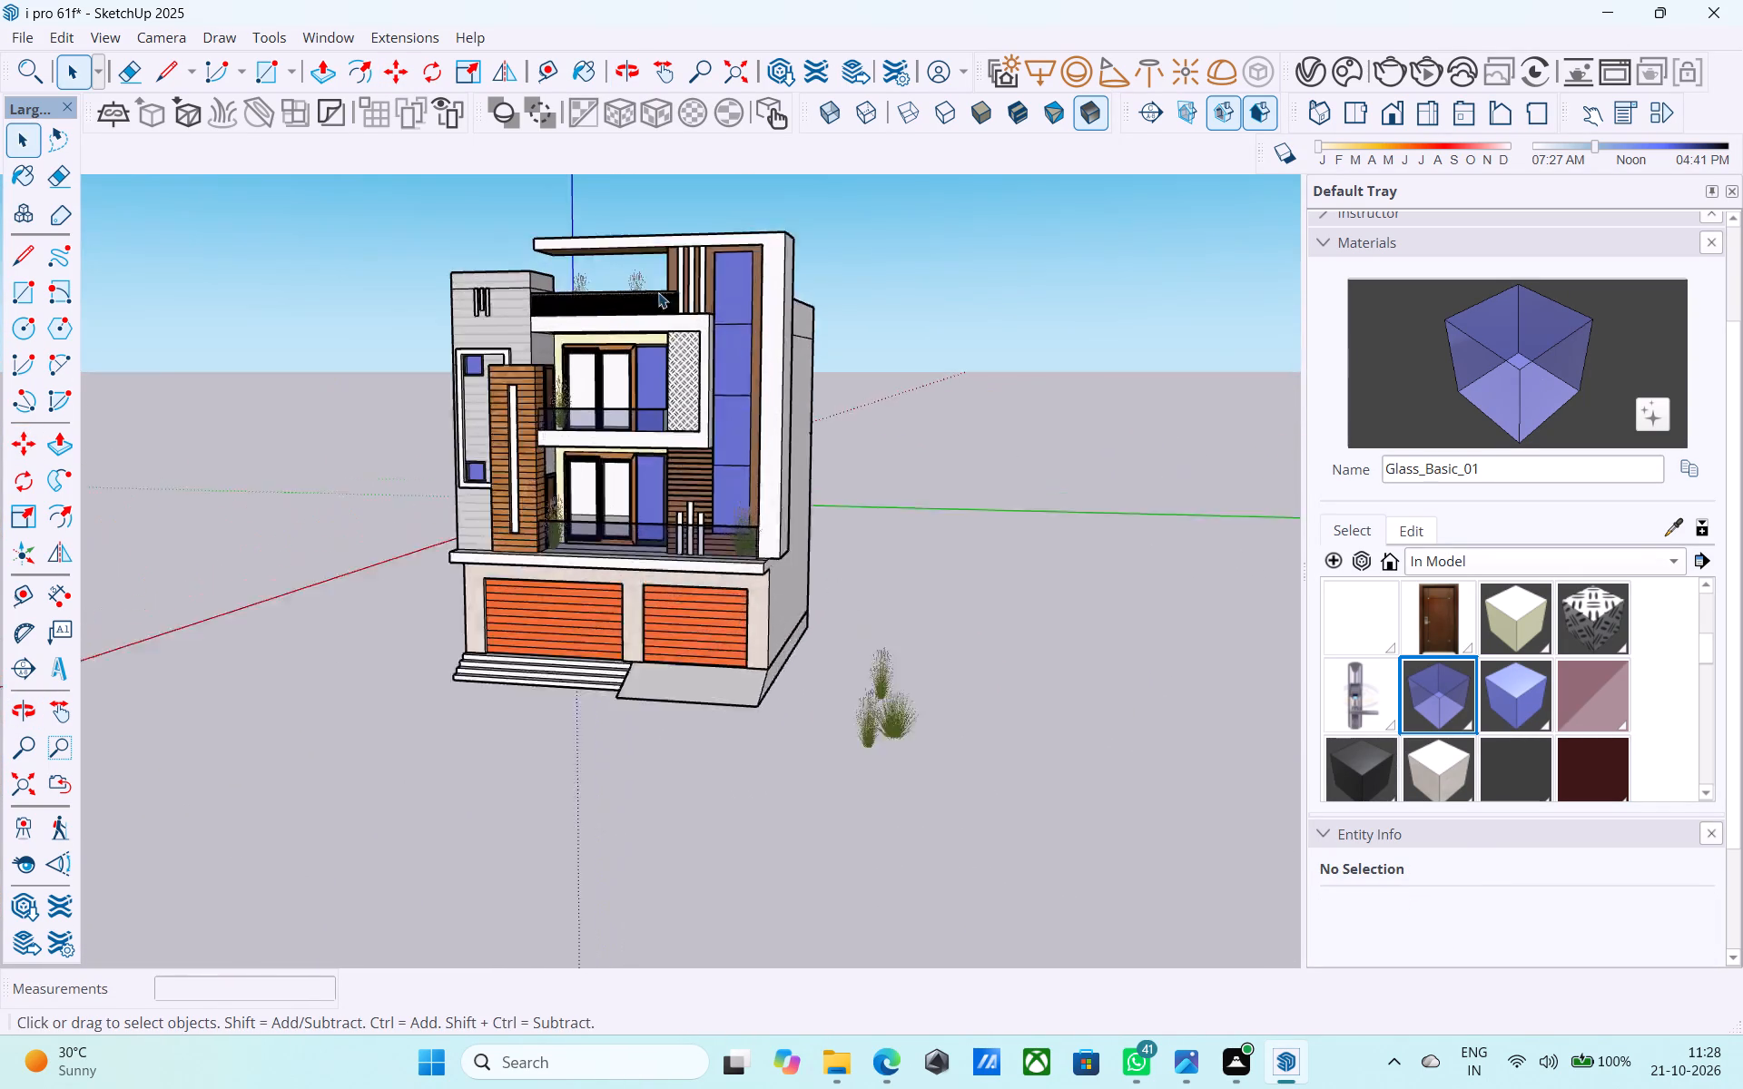
scroll(658, 292, "up", 3)
scroll(709, 349, "down", 6)
middle_click_drag(822, 509, 728, 552)
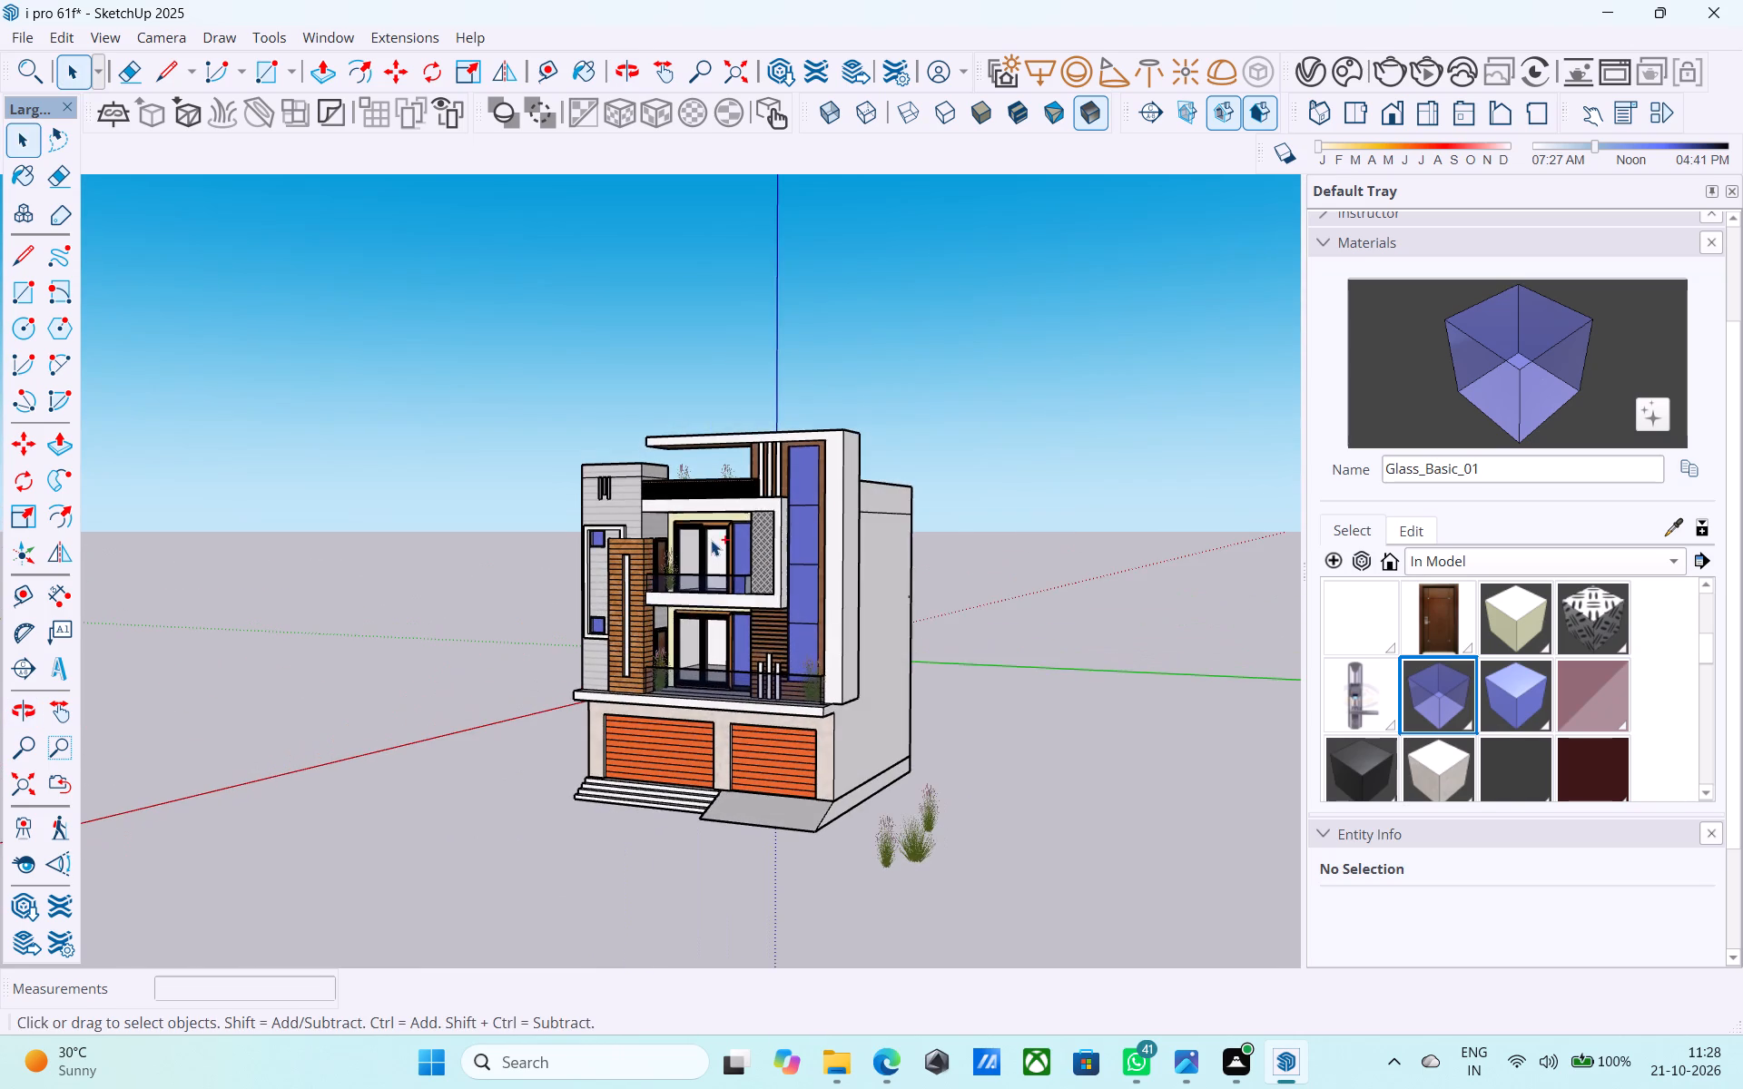
Save the model, purging its unused items.
key("ctrl+s")
left_click(786, 689)
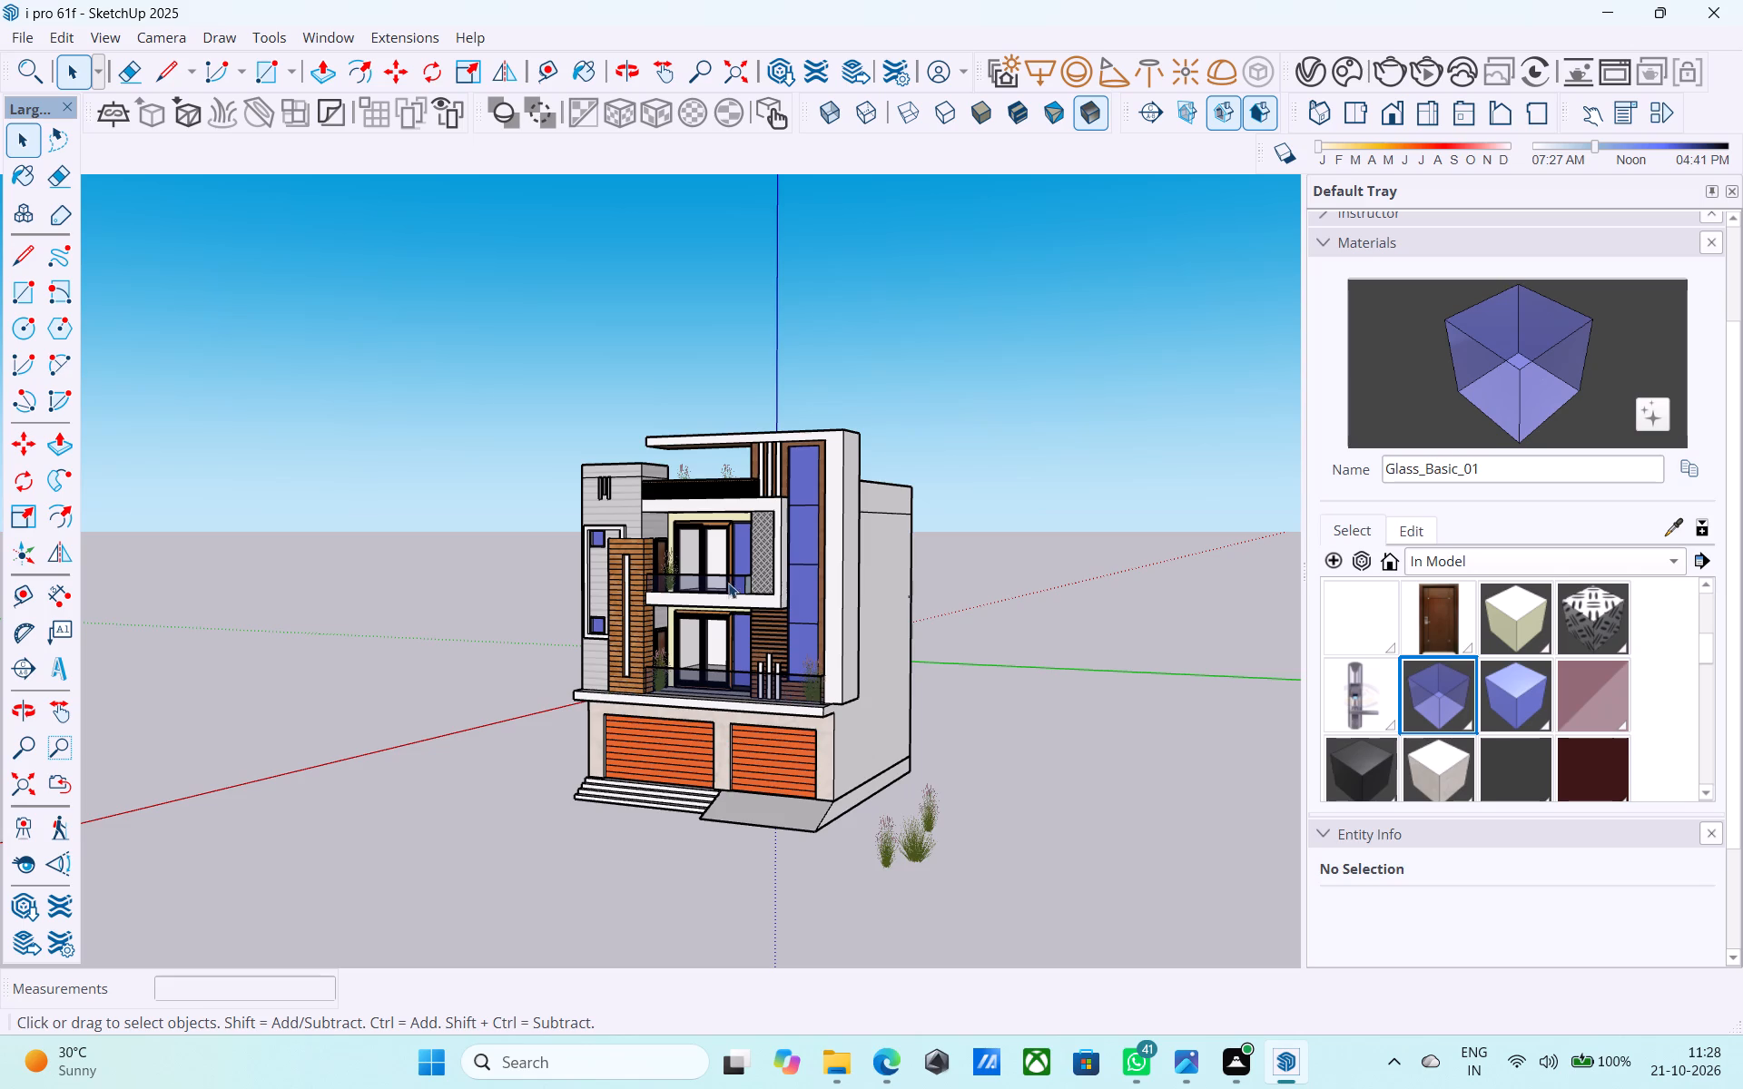
Examine the whole house and the loose grass clumps on the ground from the front and side.
scroll(744, 544, "down", 7)
middle_click_drag(724, 551, 954, 617)
scroll(973, 583, "up", 5)
scroll(1142, 509, "down", 5)
scroll(734, 551, "up", 2)
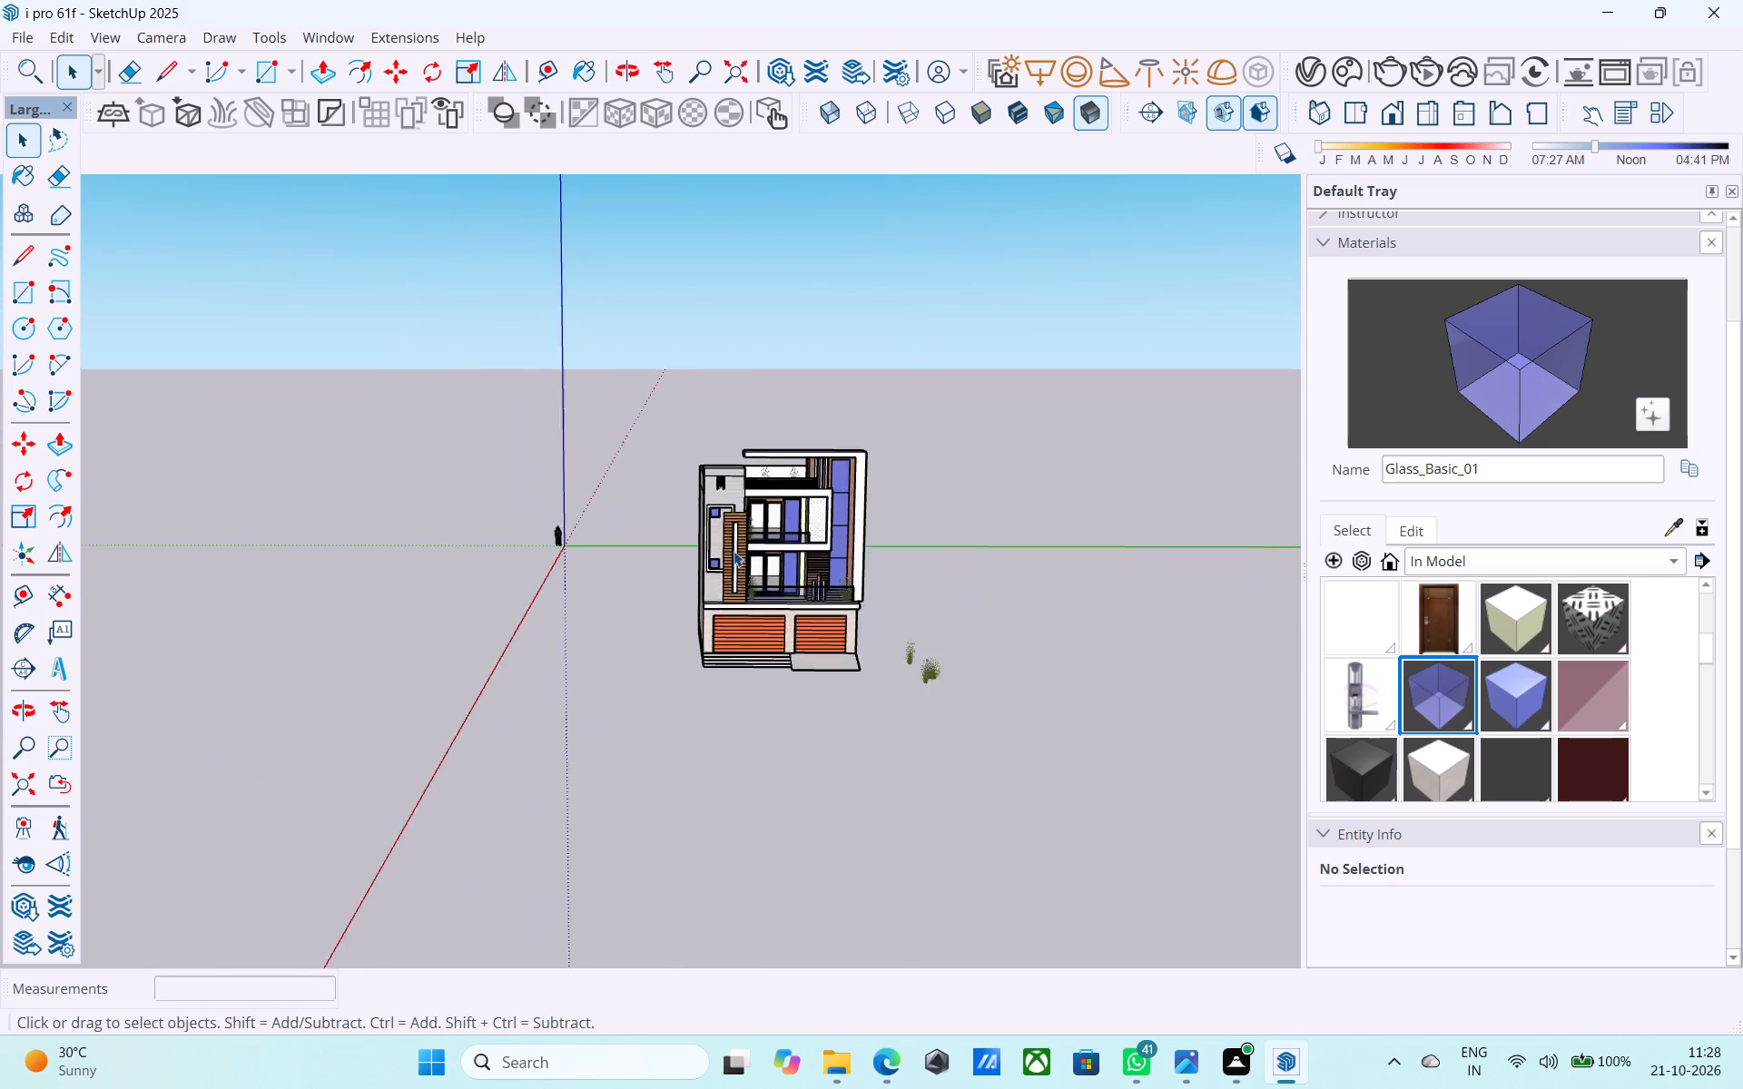
scroll(734, 551, "up", 4)
middle_click_drag(941, 499, 923, 486)
scroll(923, 486, "up", 1)
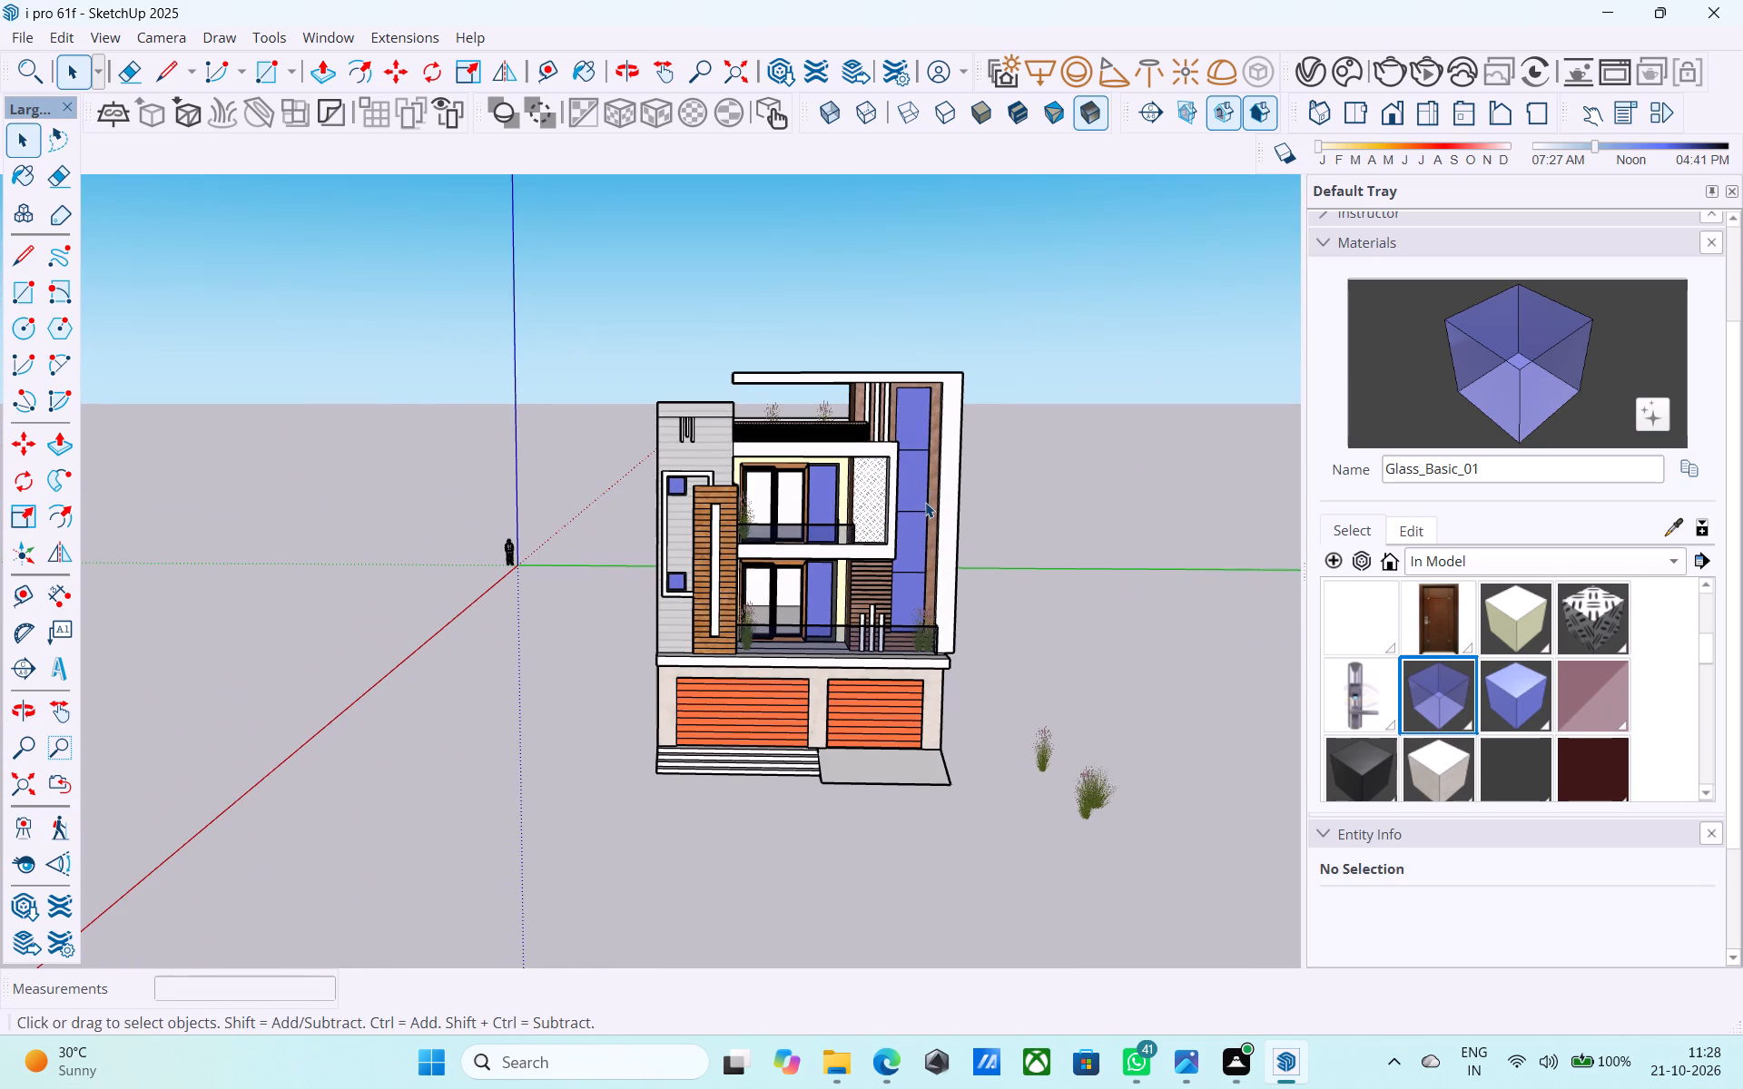
scroll(926, 483, "down", 3)
middle_click_drag(926, 483, 1083, 426)
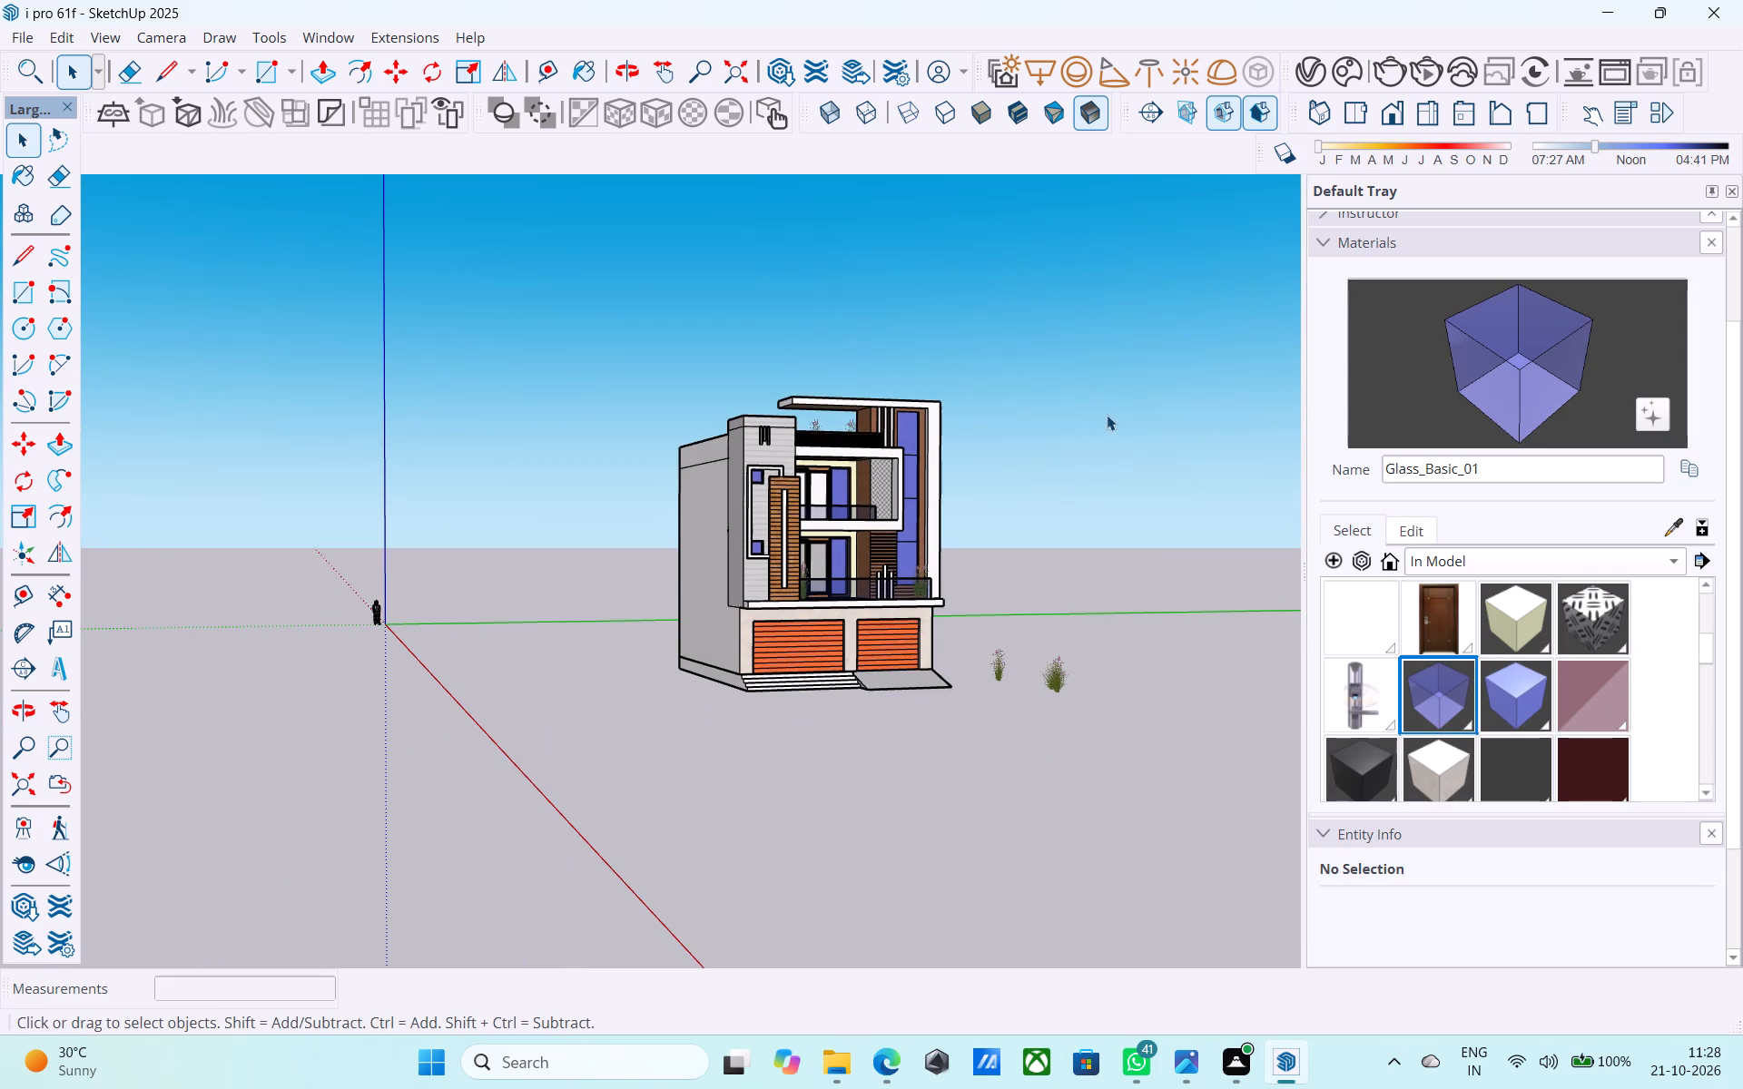
Save the model again.
key("ctrl+s")
key("v")
key("space")
Delete the three loose grass clumps standing on the ground beside the house's ramp.
middle_click_drag(1104, 417, 683, 503)
middle_click_drag(891, 747, 950, 736)
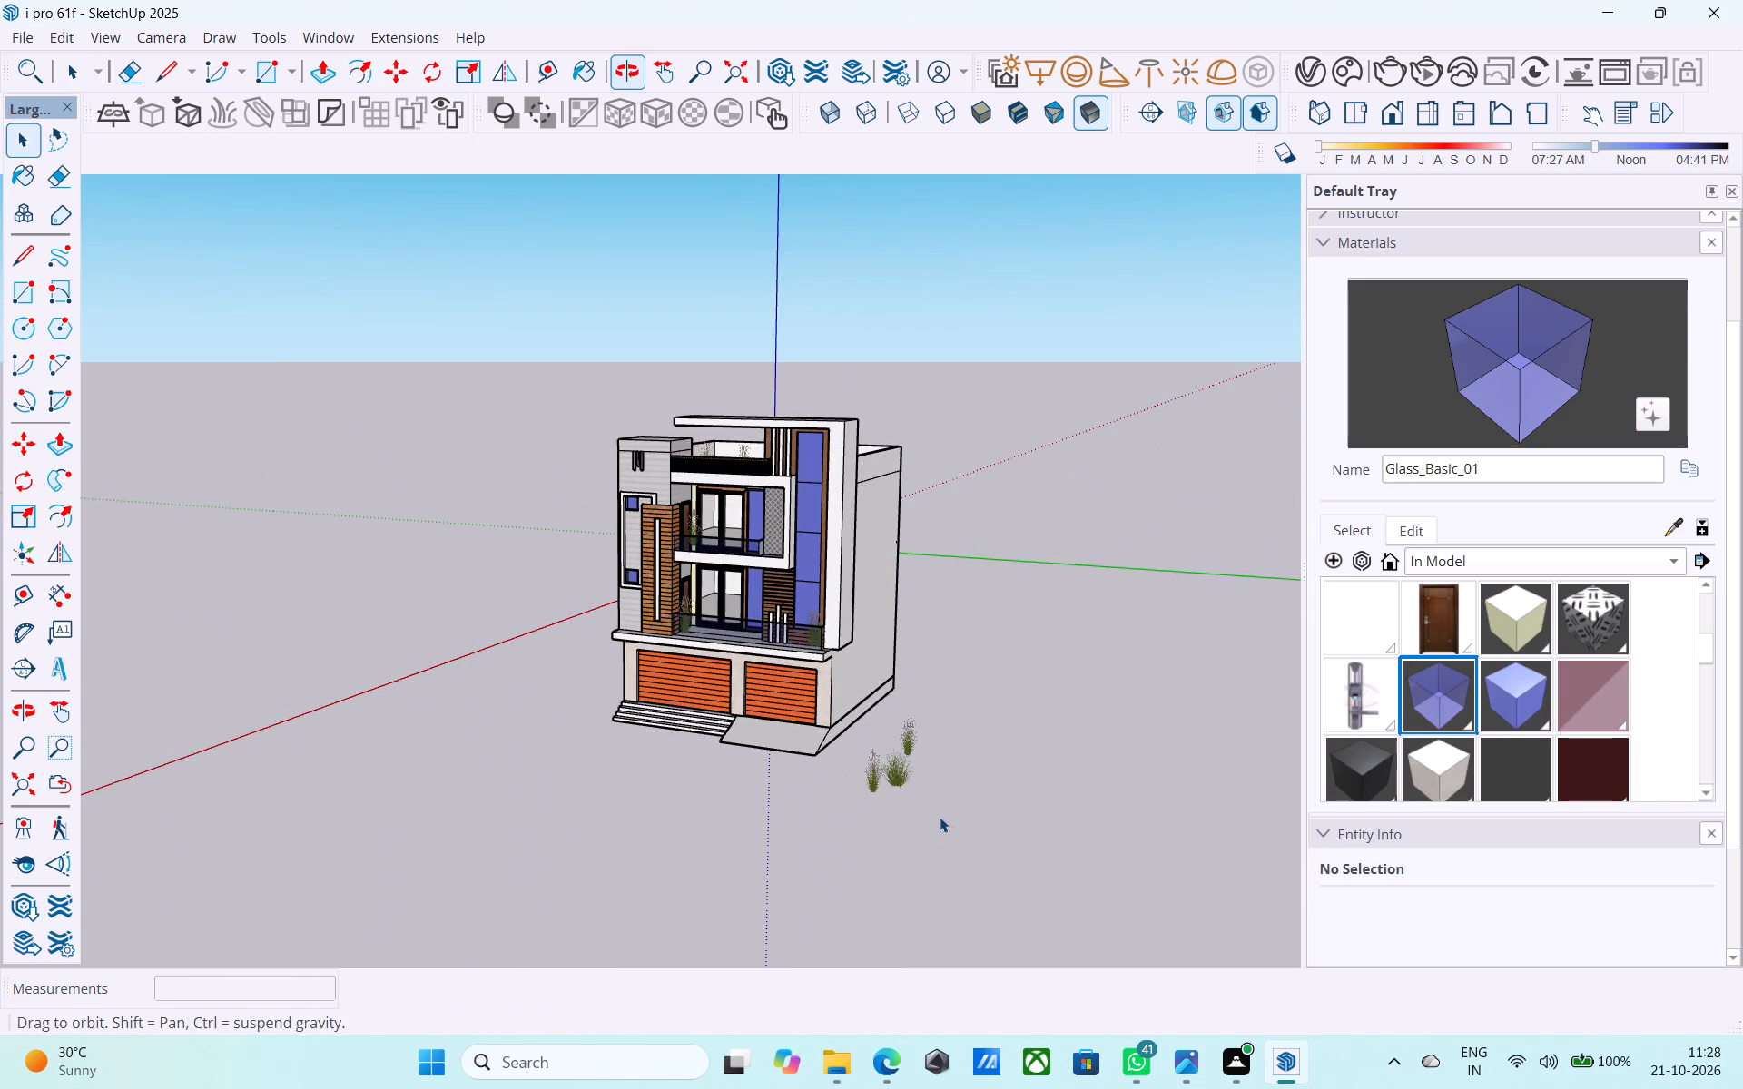
left_click_drag(937, 828, 864, 703)
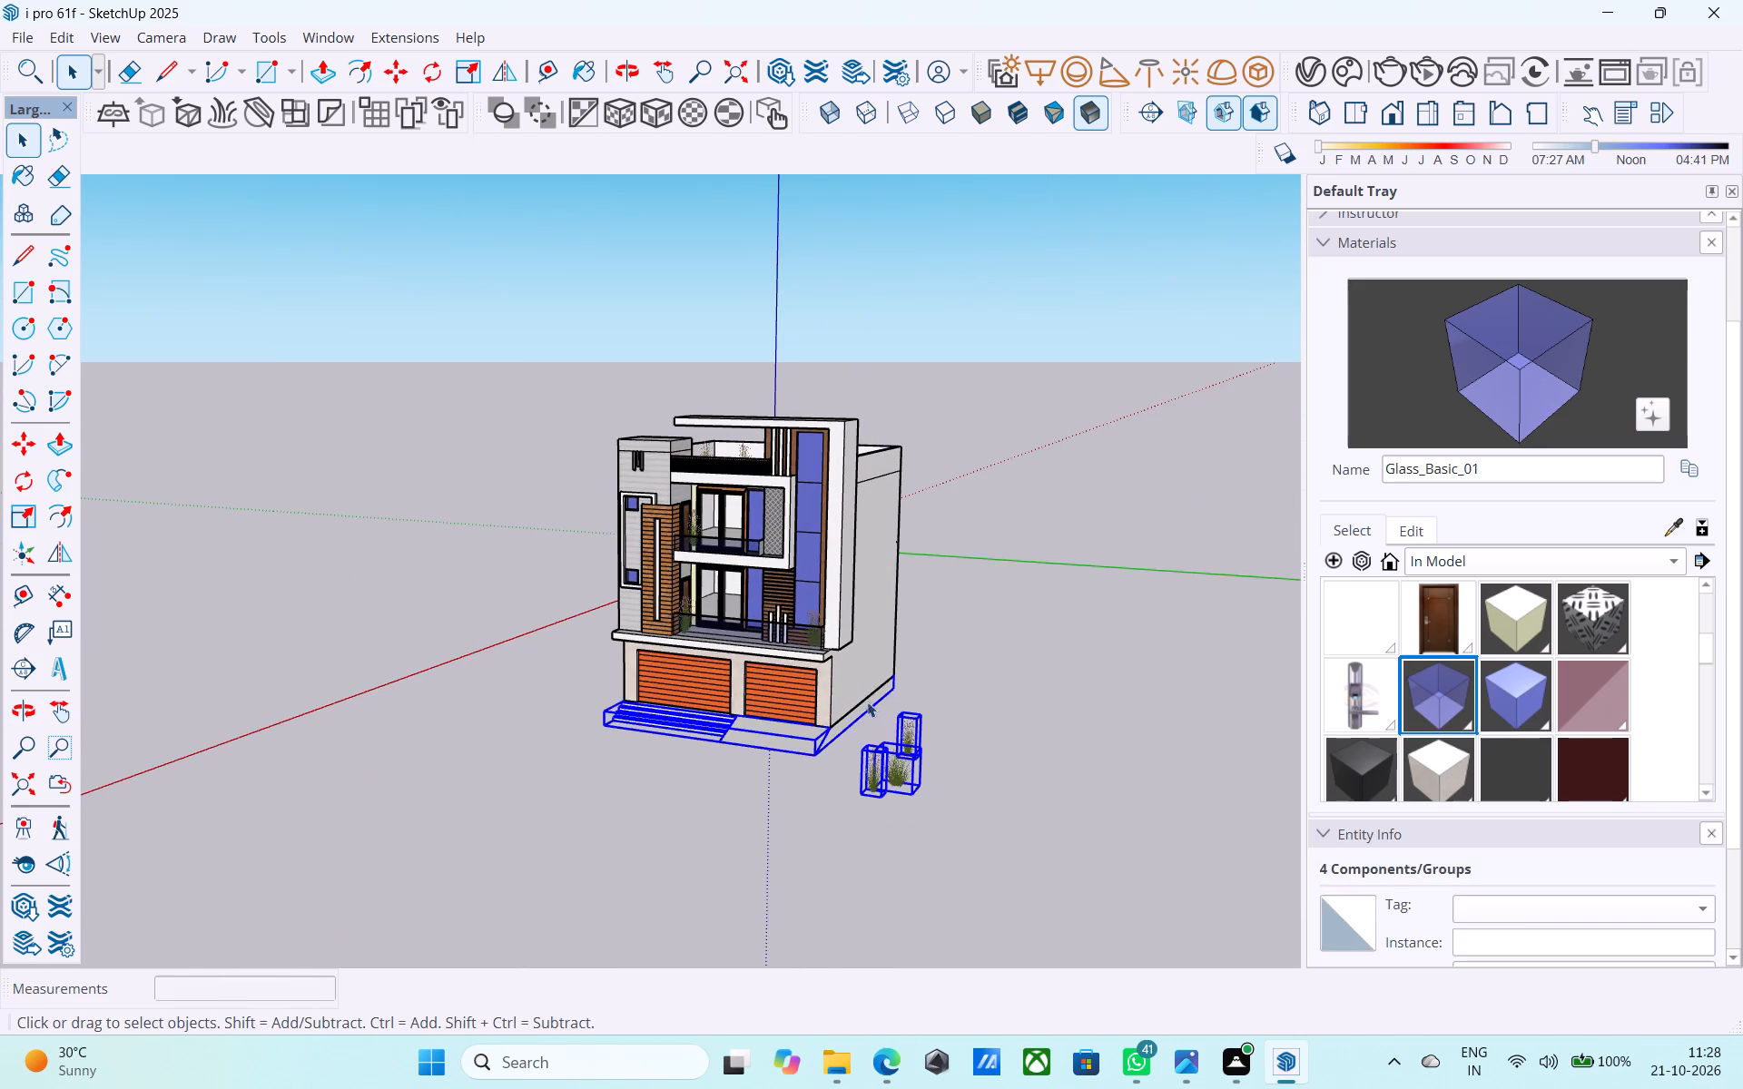
left_click(841, 673)
left_click(912, 780)
double_click(903, 775)
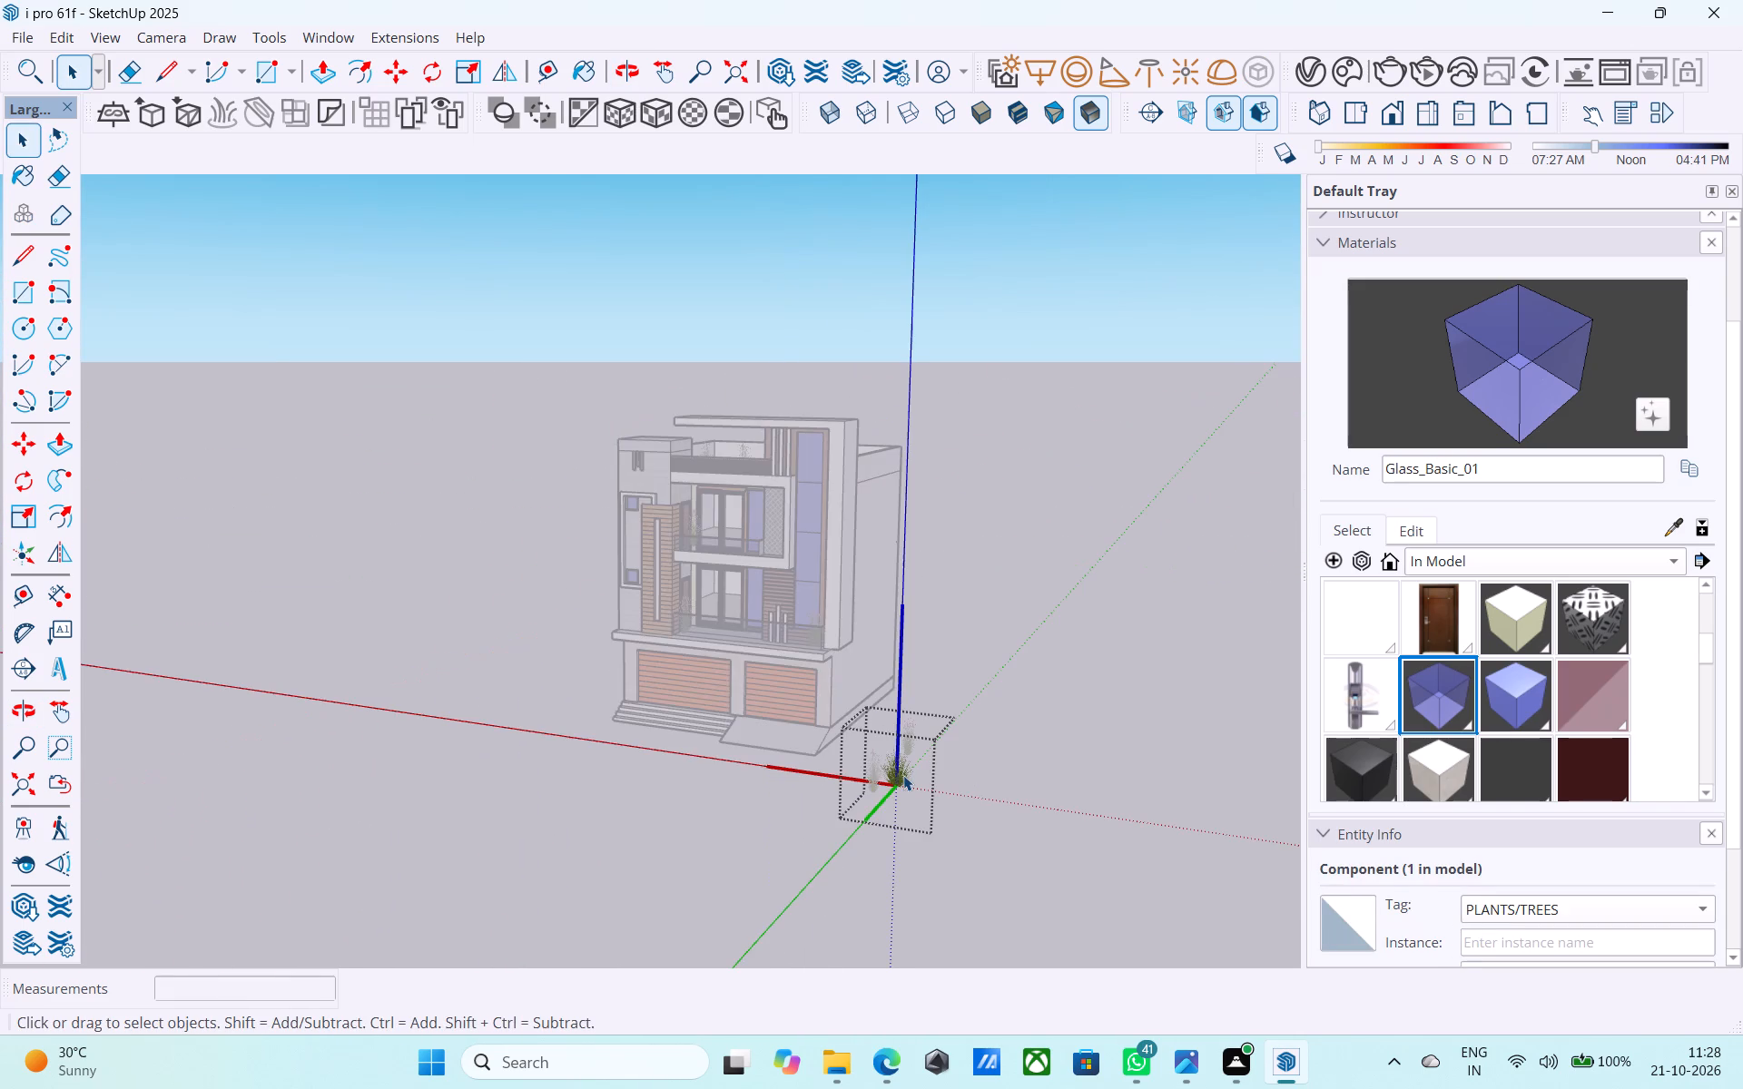
left_click(995, 704)
left_click(889, 786)
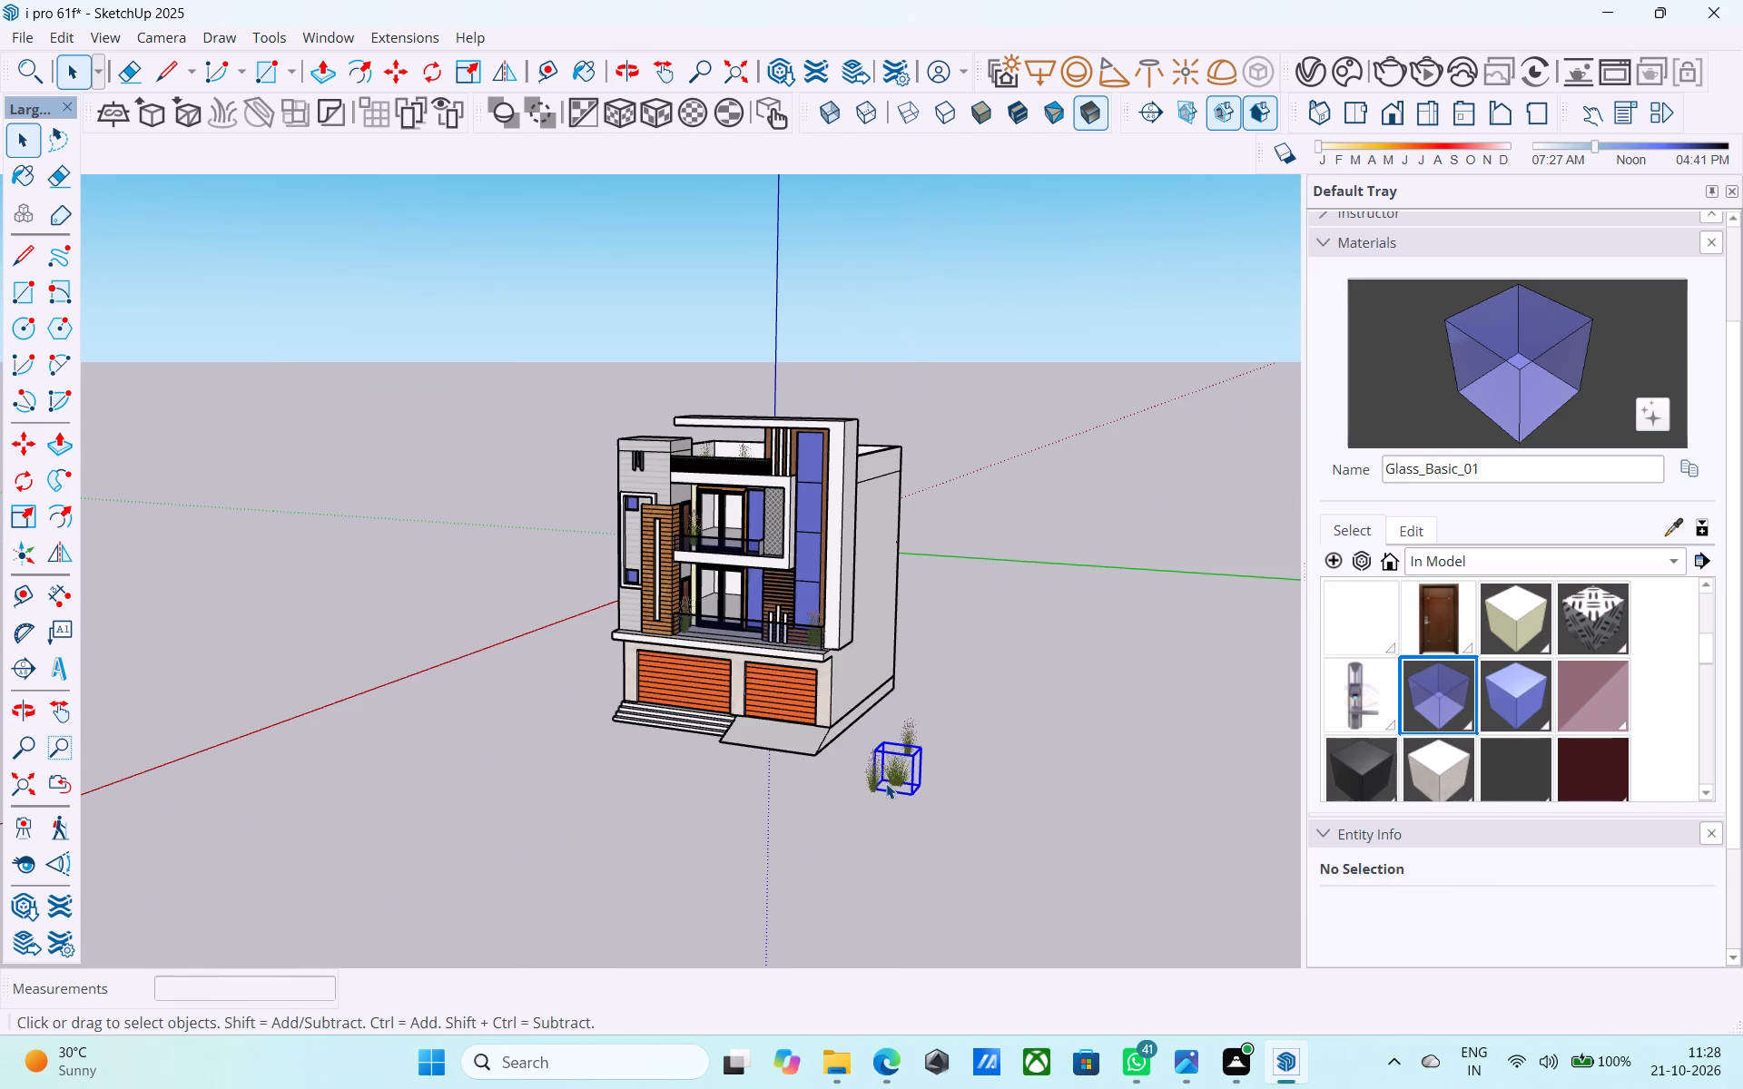
key("Delete")
left_click(877, 774)
key("Delete")
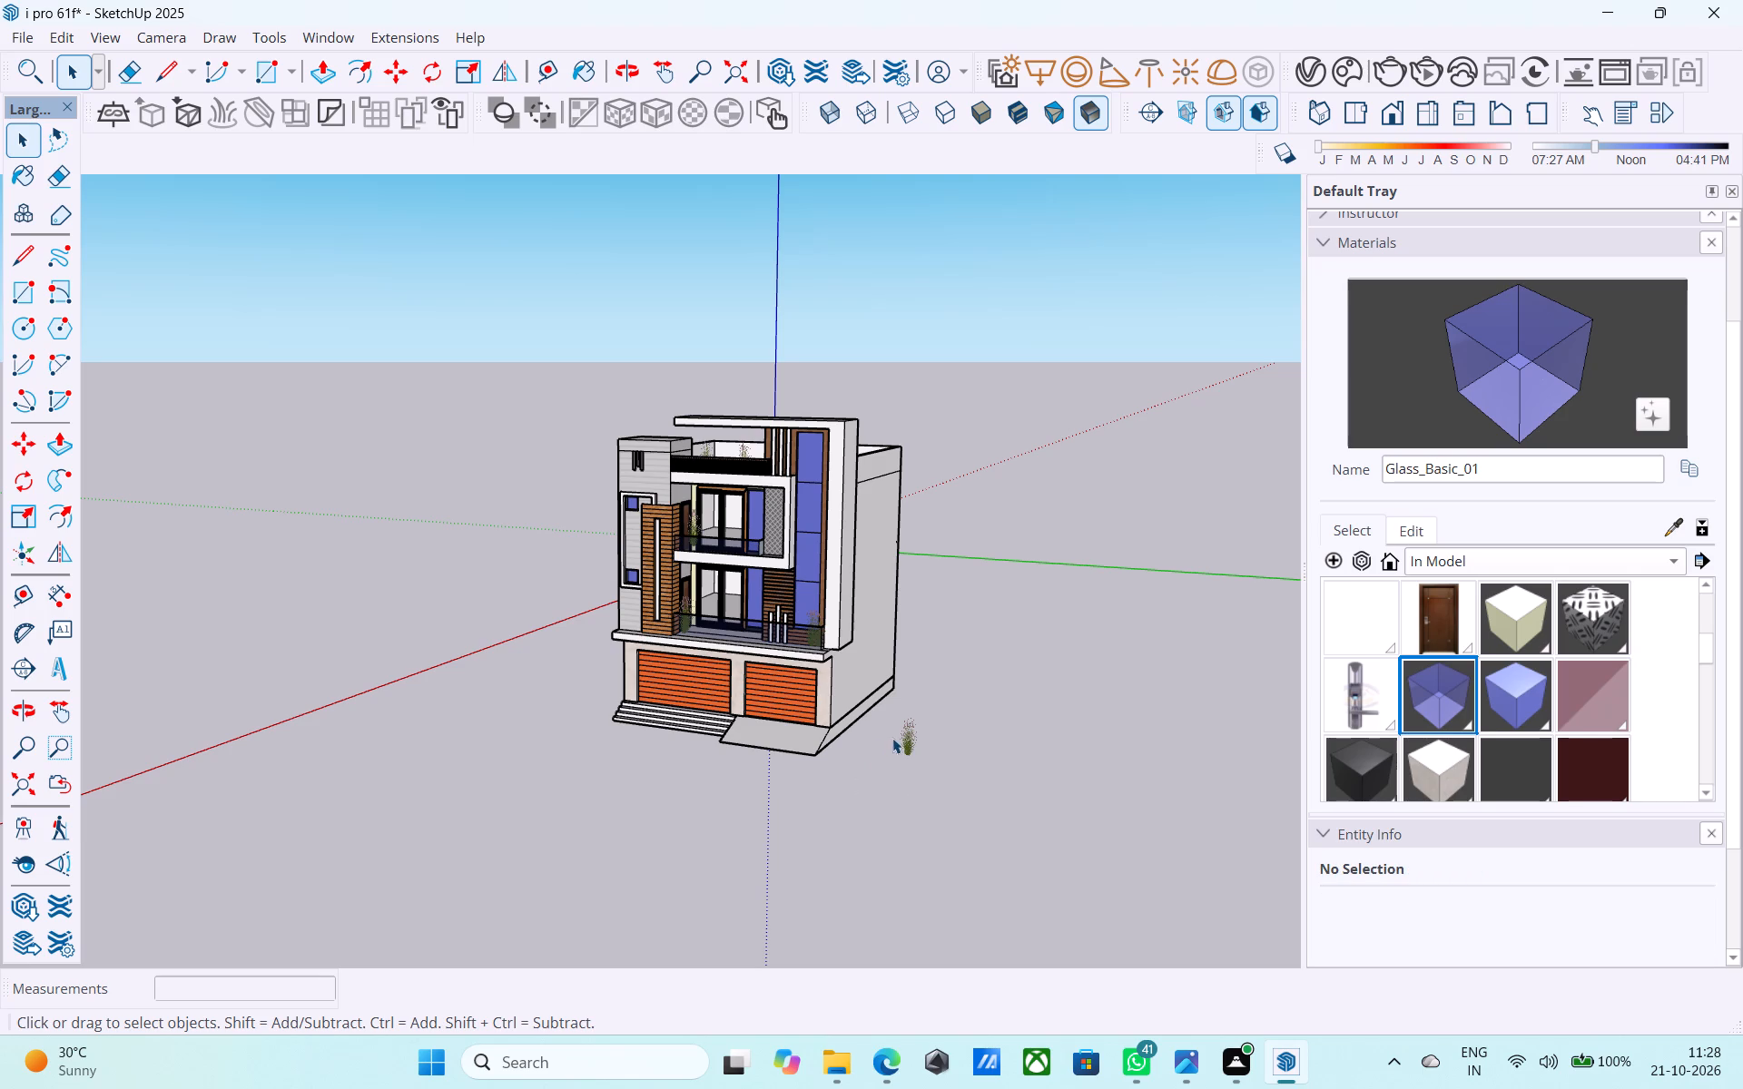
left_click(903, 740)
key("Delete")
Save the model, purging its unused items.
key("ctrl+s")
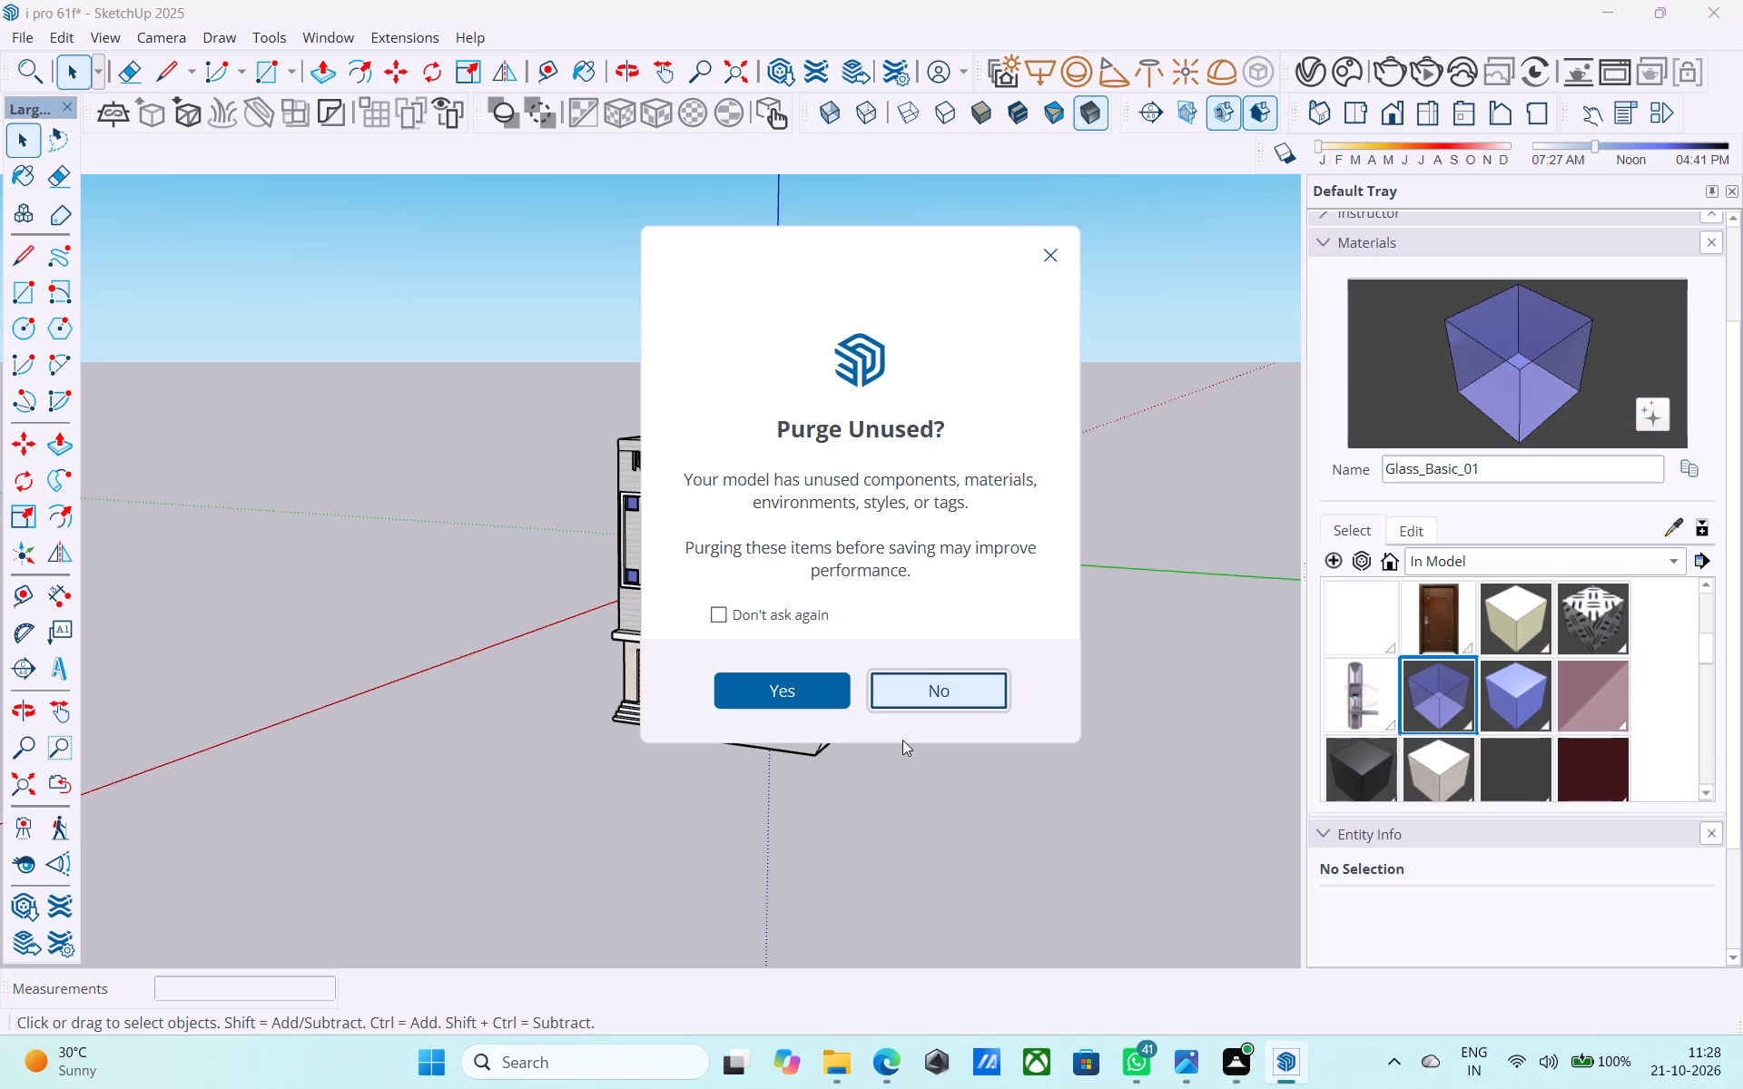
left_click(809, 685)
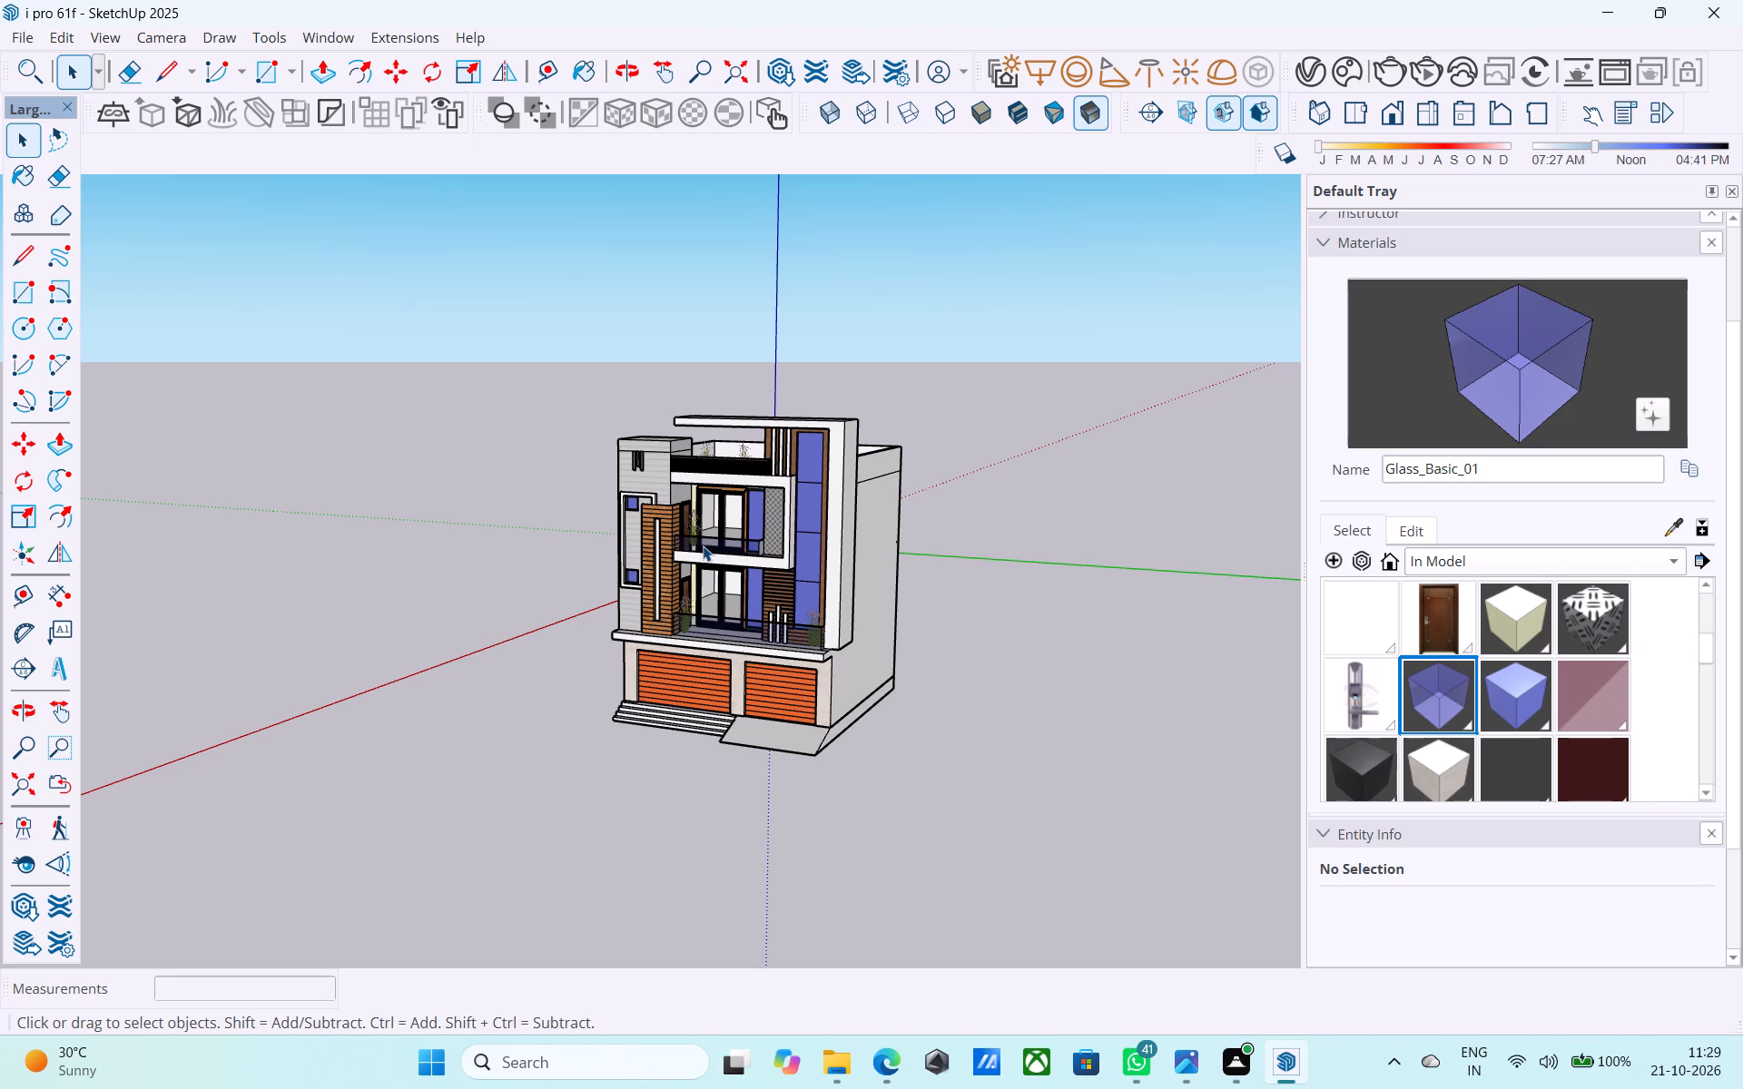
Examine the house facade, balconies and side walls from several angles.
middle_click_drag(700, 525, 1121, 393)
scroll(682, 600, "up", 2)
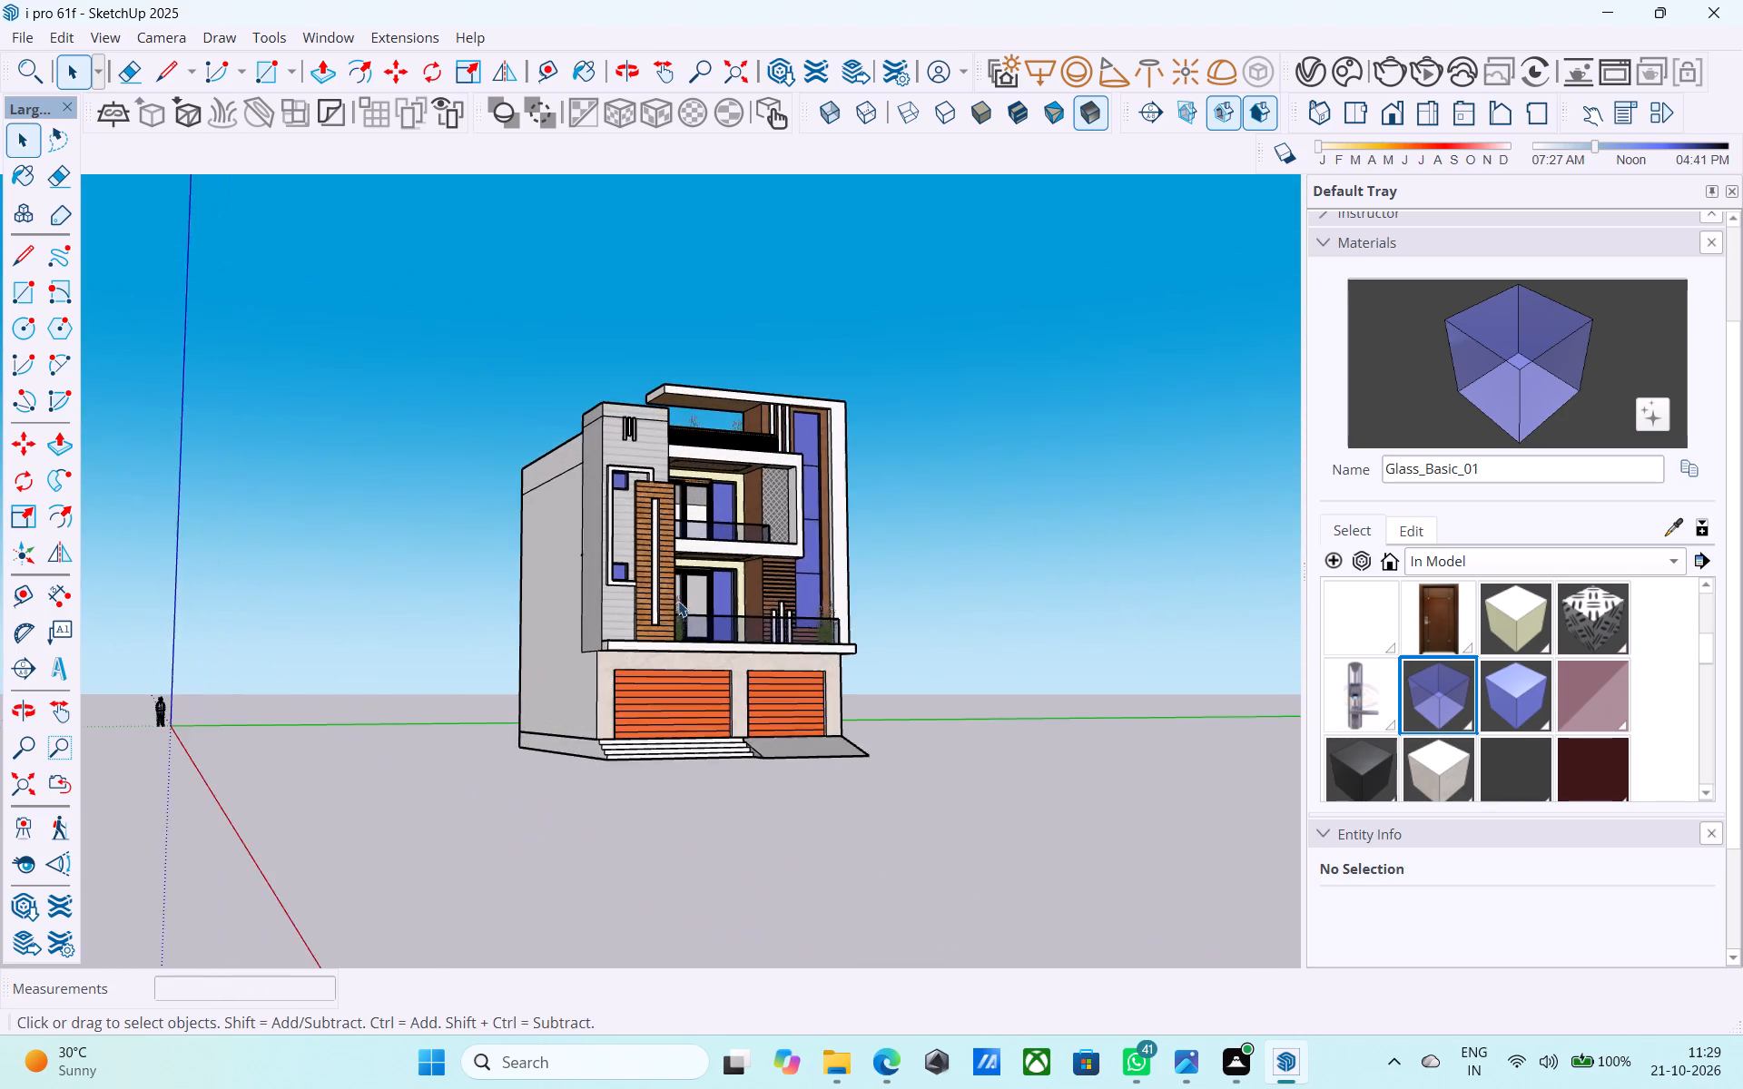
scroll(678, 601, "up", 3)
middle_click_drag(645, 648, 481, 731)
scroll(443, 629, "up", 4)
middle_click_drag(481, 658, 585, 707)
scroll(572, 699, "up", 1)
scroll(546, 702, "down", 1)
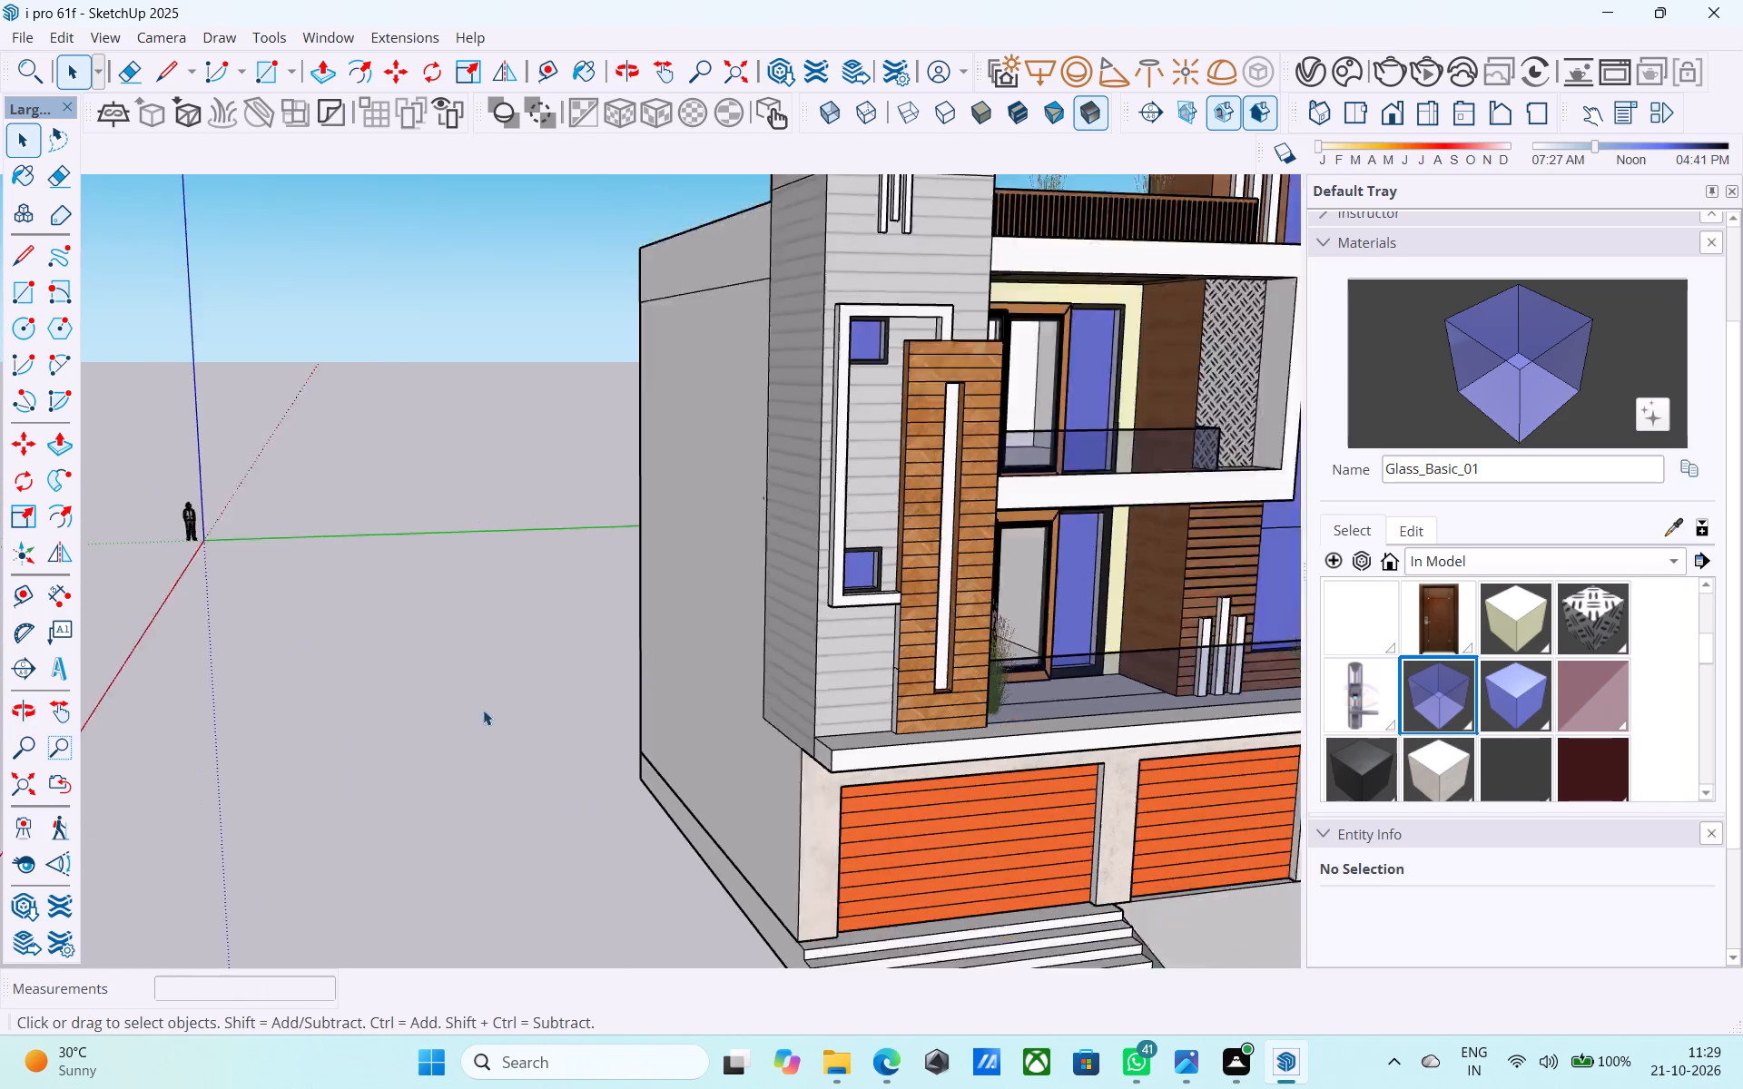
scroll(483, 710, "down", 6)
middle_click_drag(733, 600, 660, 551)
scroll(691, 571, "up", 5)
scroll(768, 577, "down", 2)
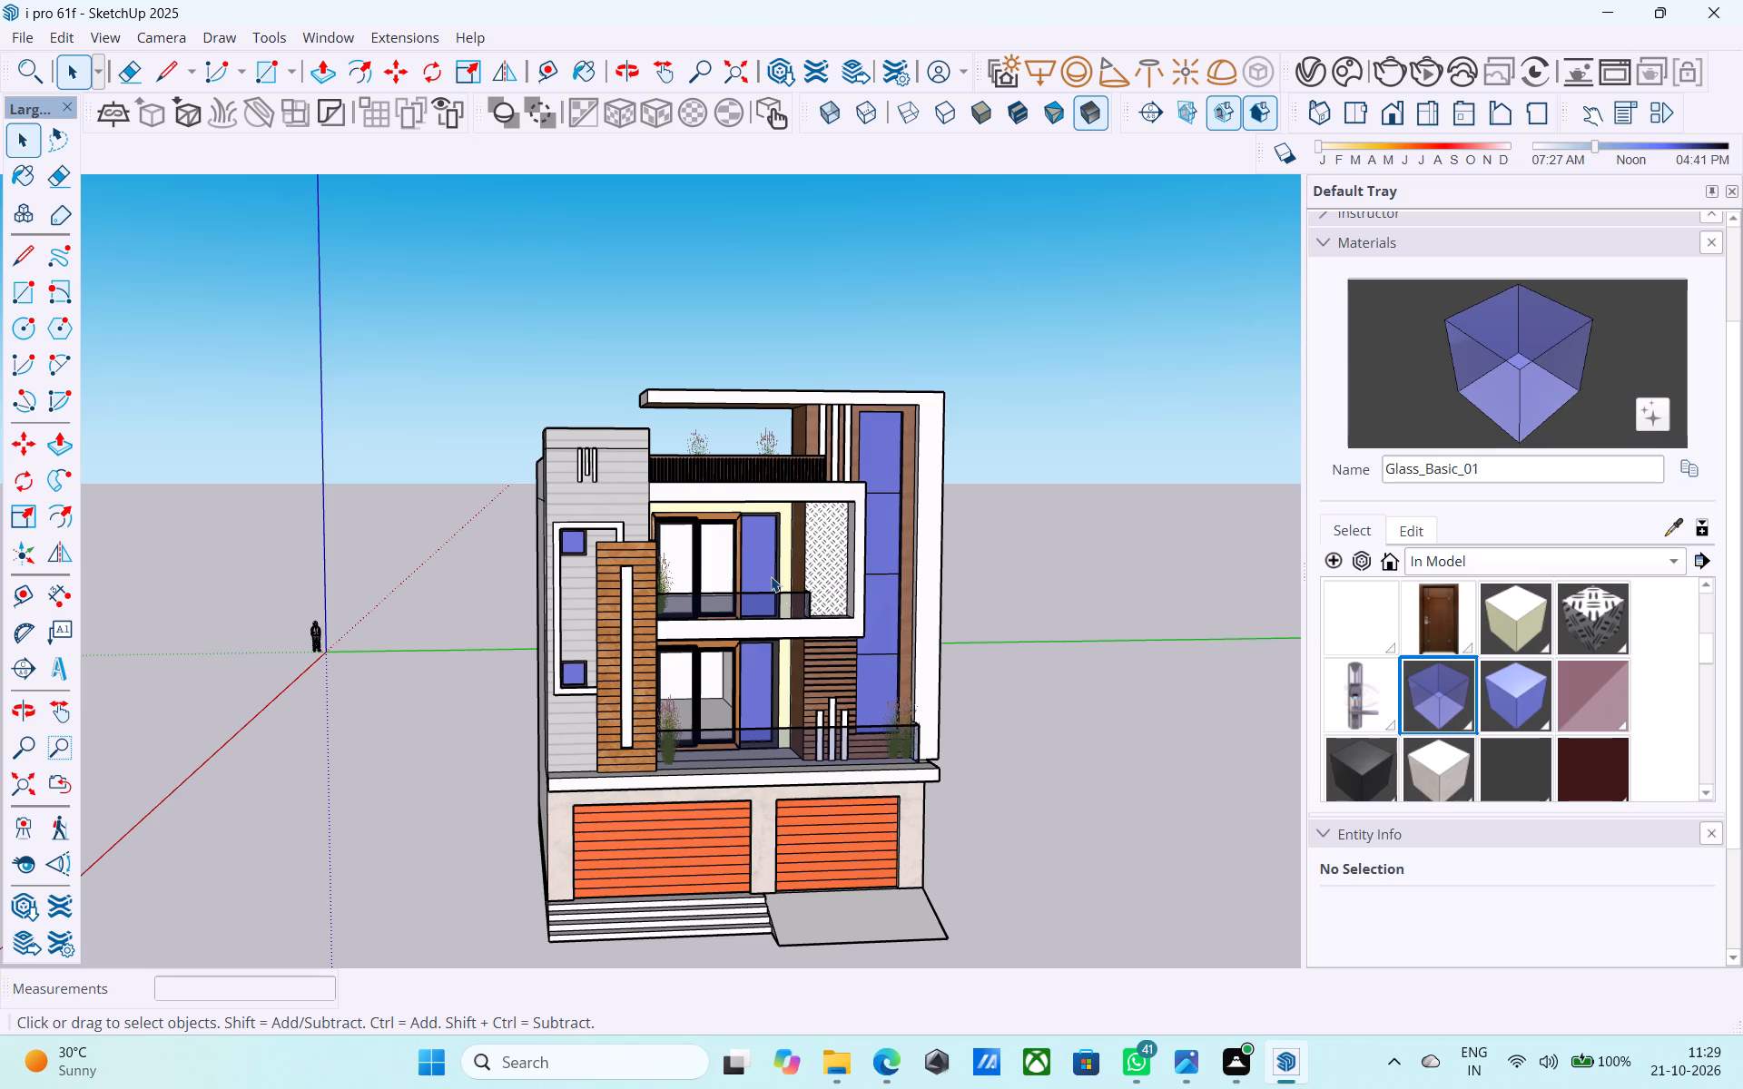
middle_click_drag(955, 558, 788, 502)
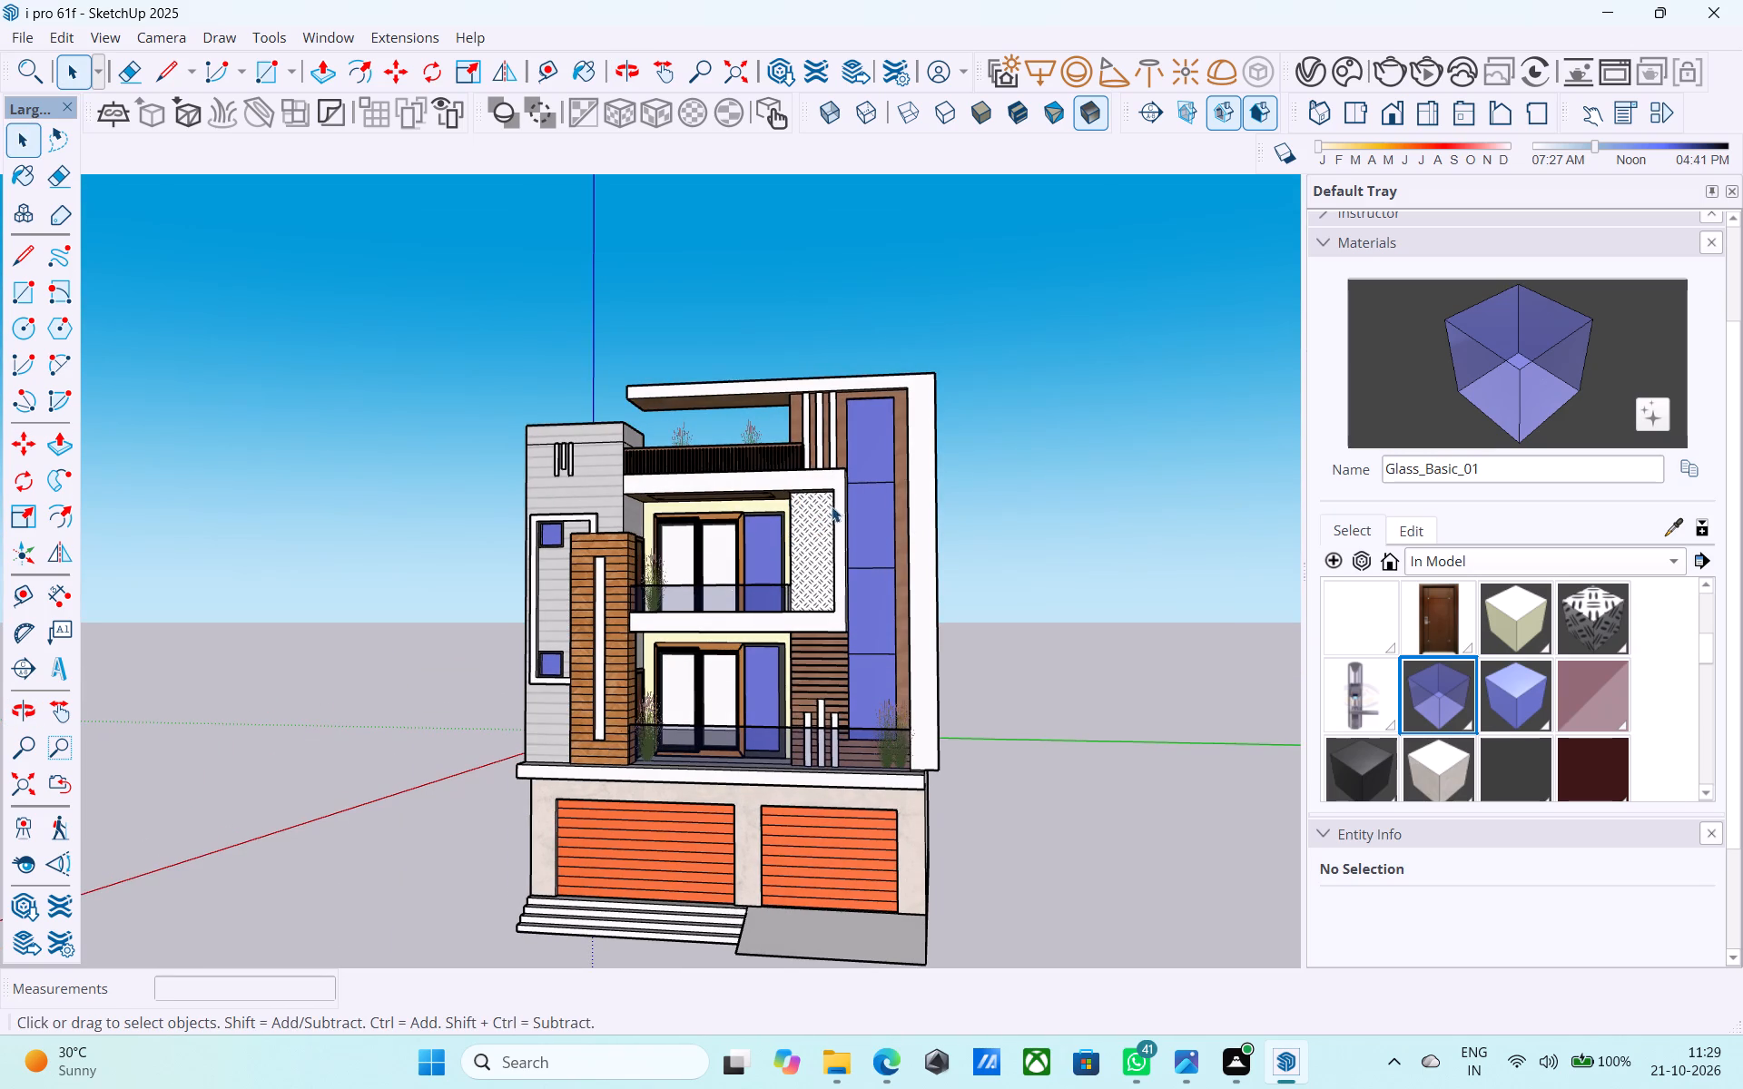
scroll(858, 490, "down", 3)
middle_click_drag(857, 497, 551, 671)
scroll(516, 614, "down", 3)
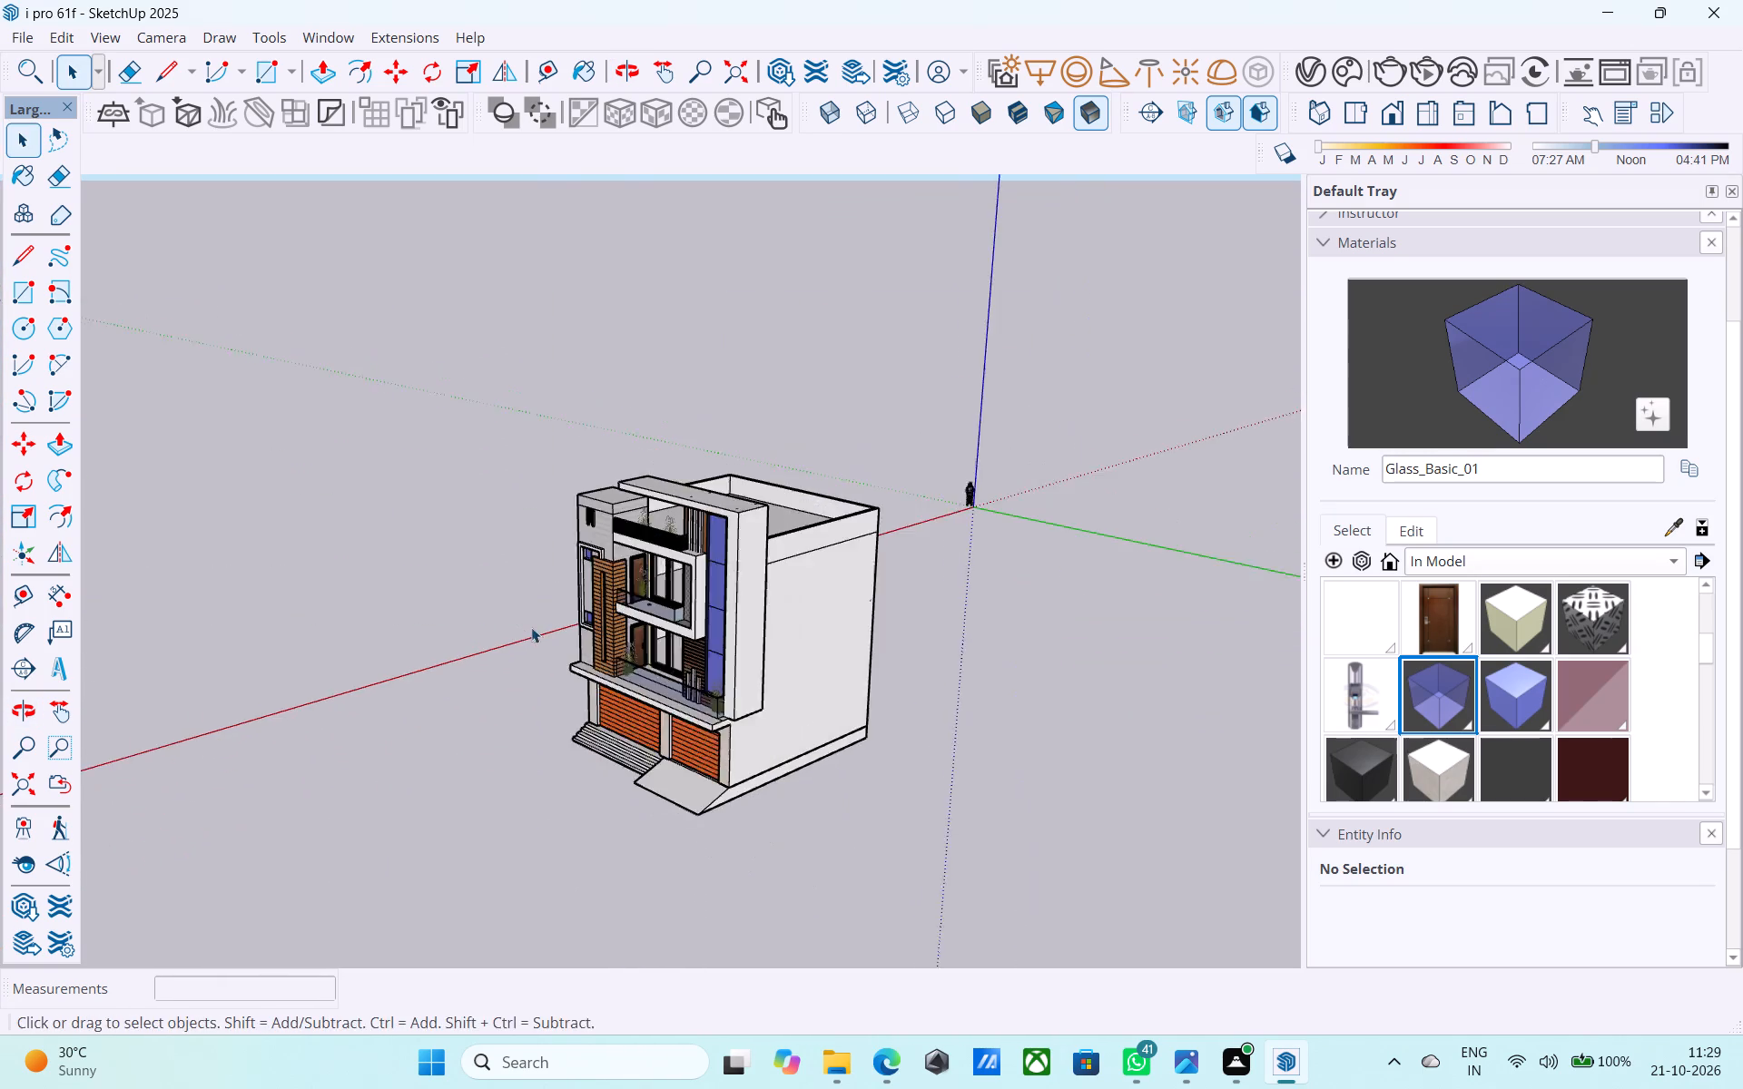
scroll(531, 627, "down", 1)
middle_click_drag(639, 658, 1276, 477)
middle_click_drag(607, 605, 309, 629)
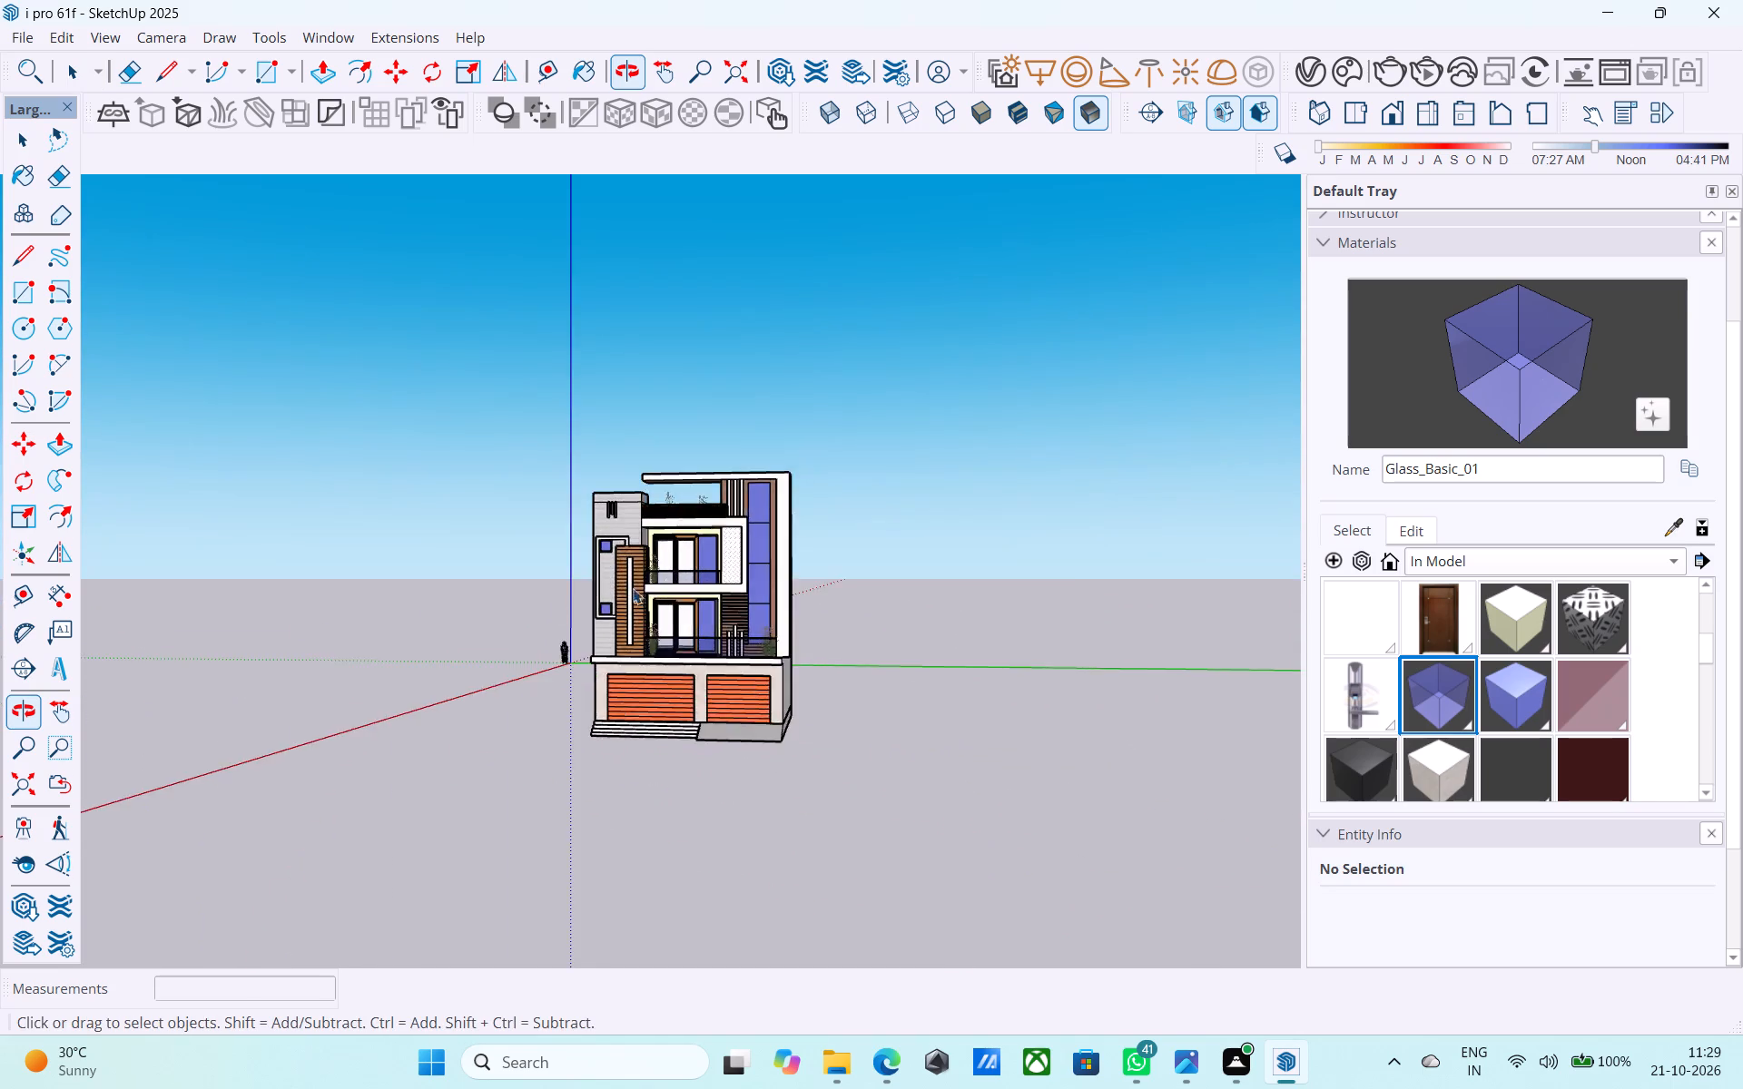
scroll(633, 587, "up", 6)
middle_click_drag(866, 560, 439, 591)
scroll(439, 608, "up", 3)
middle_click_drag(566, 588, 1167, 597)
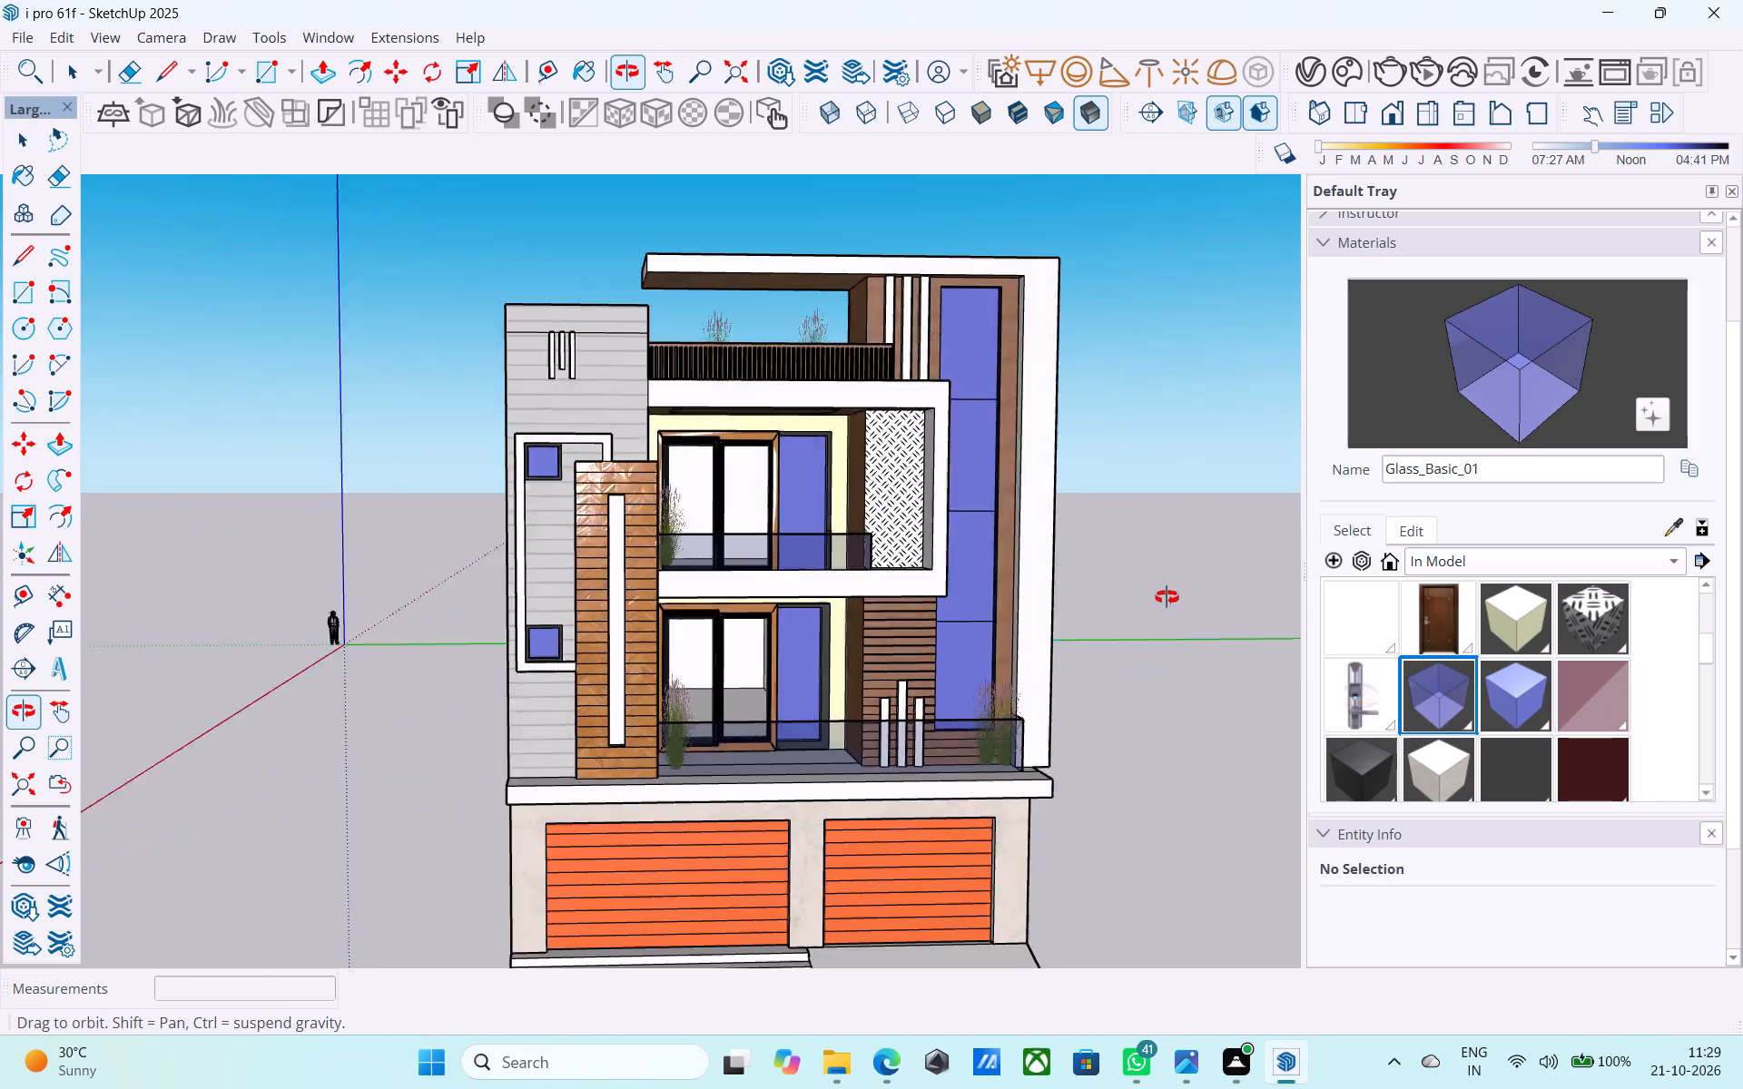
middle_click_drag(1167, 597, 1173, 595)
scroll(1169, 591, "down", 4)
middle_click_drag(963, 793, 1031, 724)
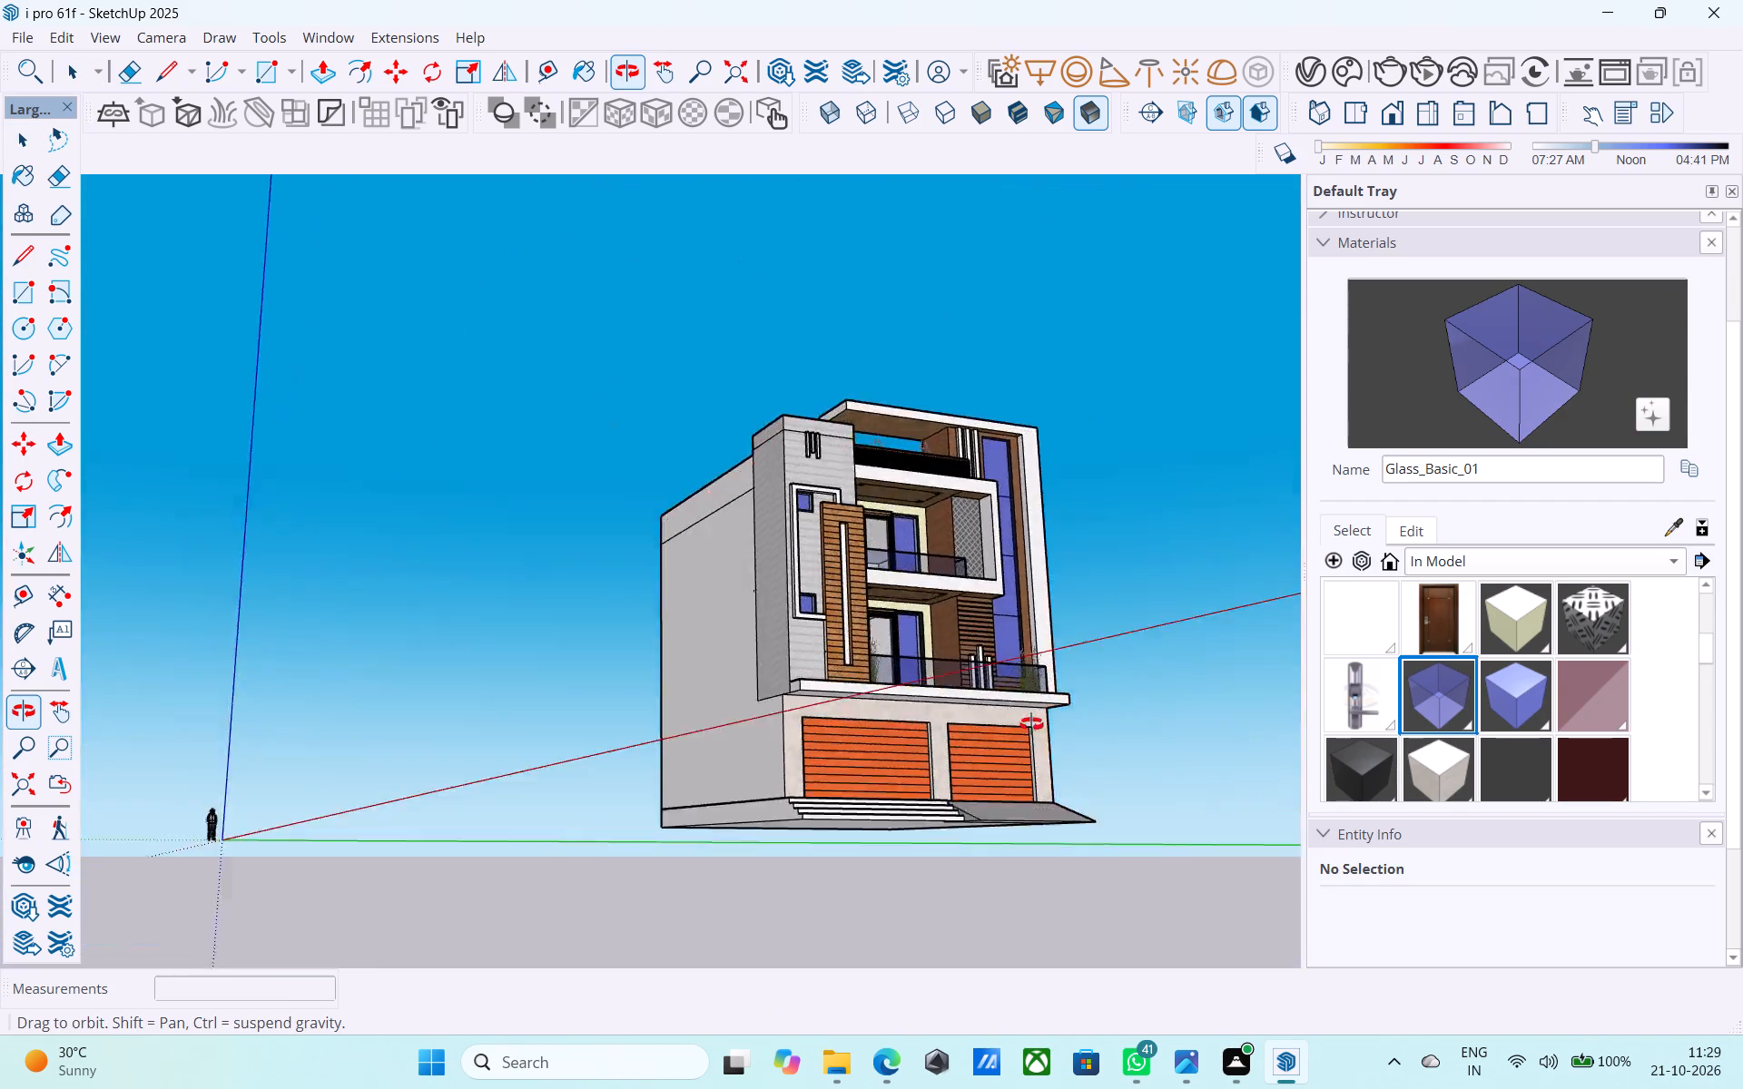
Reverse the blue-grey triangular side face of the ramp next to the entrance steps, inside the plinth group, and exit the group.
middle_click_drag(1031, 724, 984, 865)
scroll(984, 865, "up", 20)
scroll(984, 865, "up", 9)
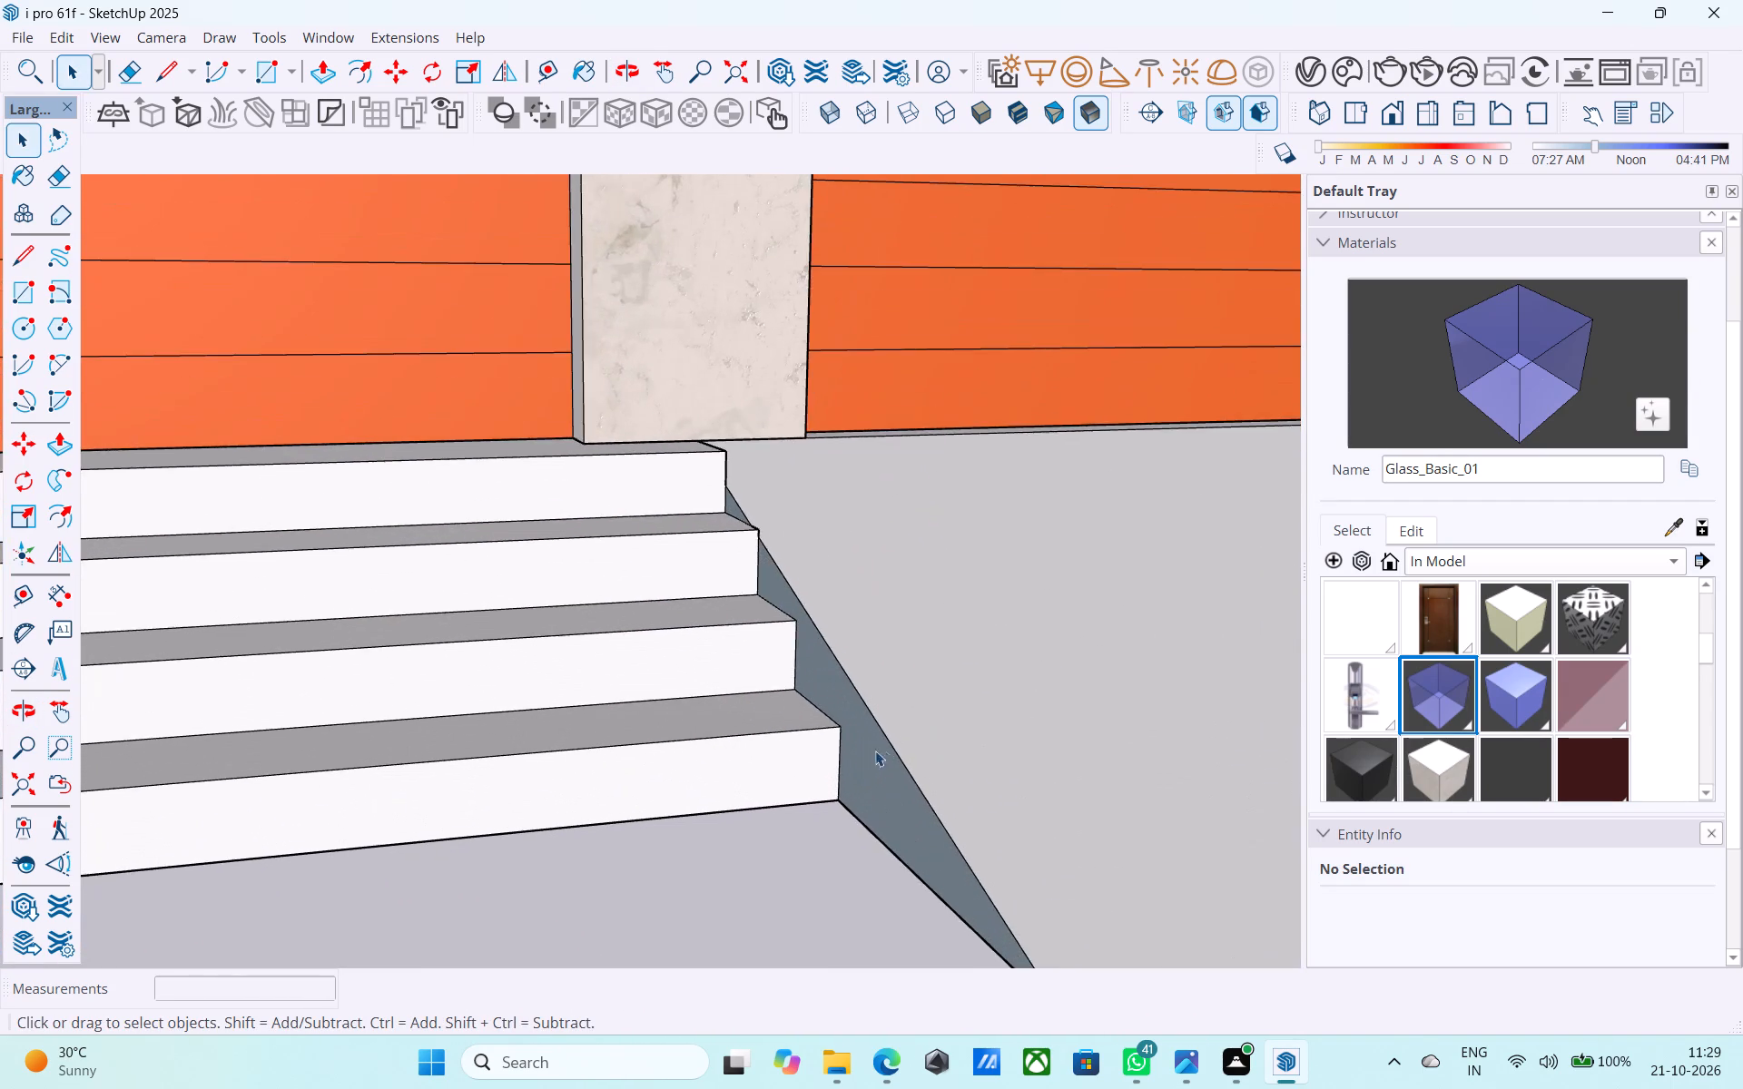
middle_click_drag(869, 752, 969, 659)
left_click(888, 788)
left_click(889, 787)
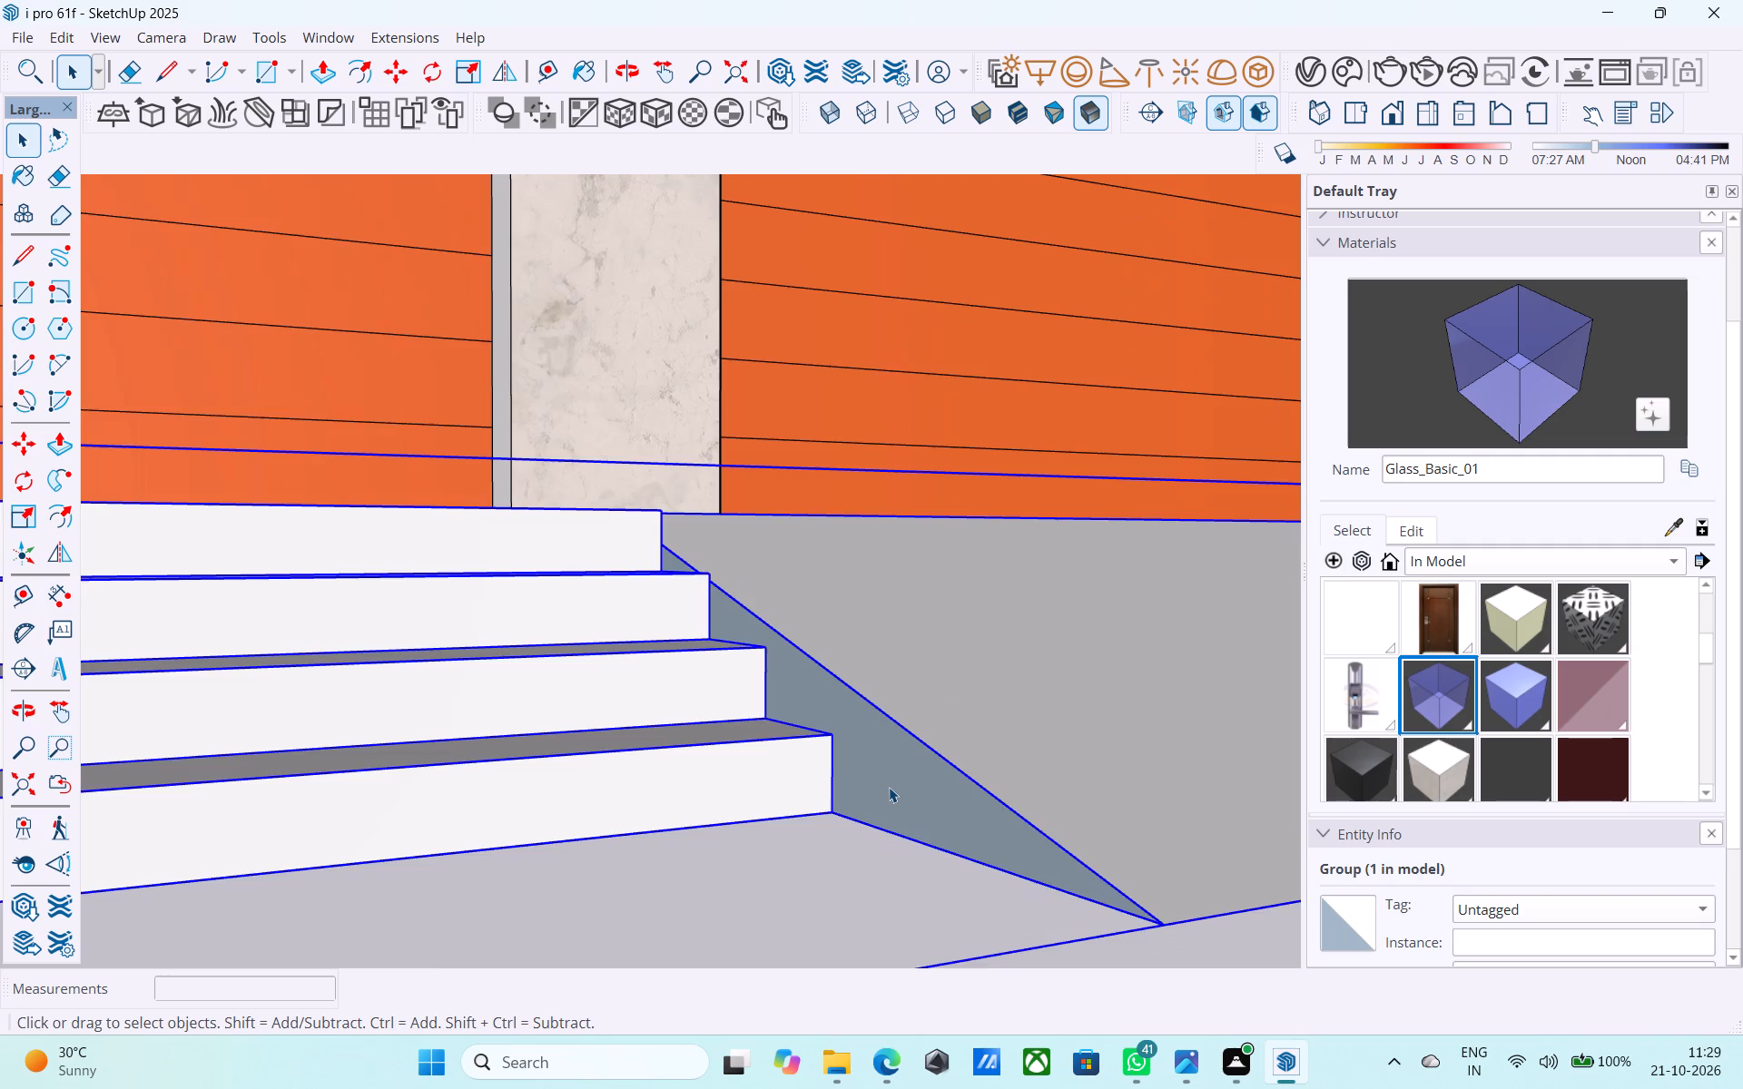
scroll(889, 787, "down", 6)
double_click(890, 787)
left_click(890, 779)
right_click(890, 779)
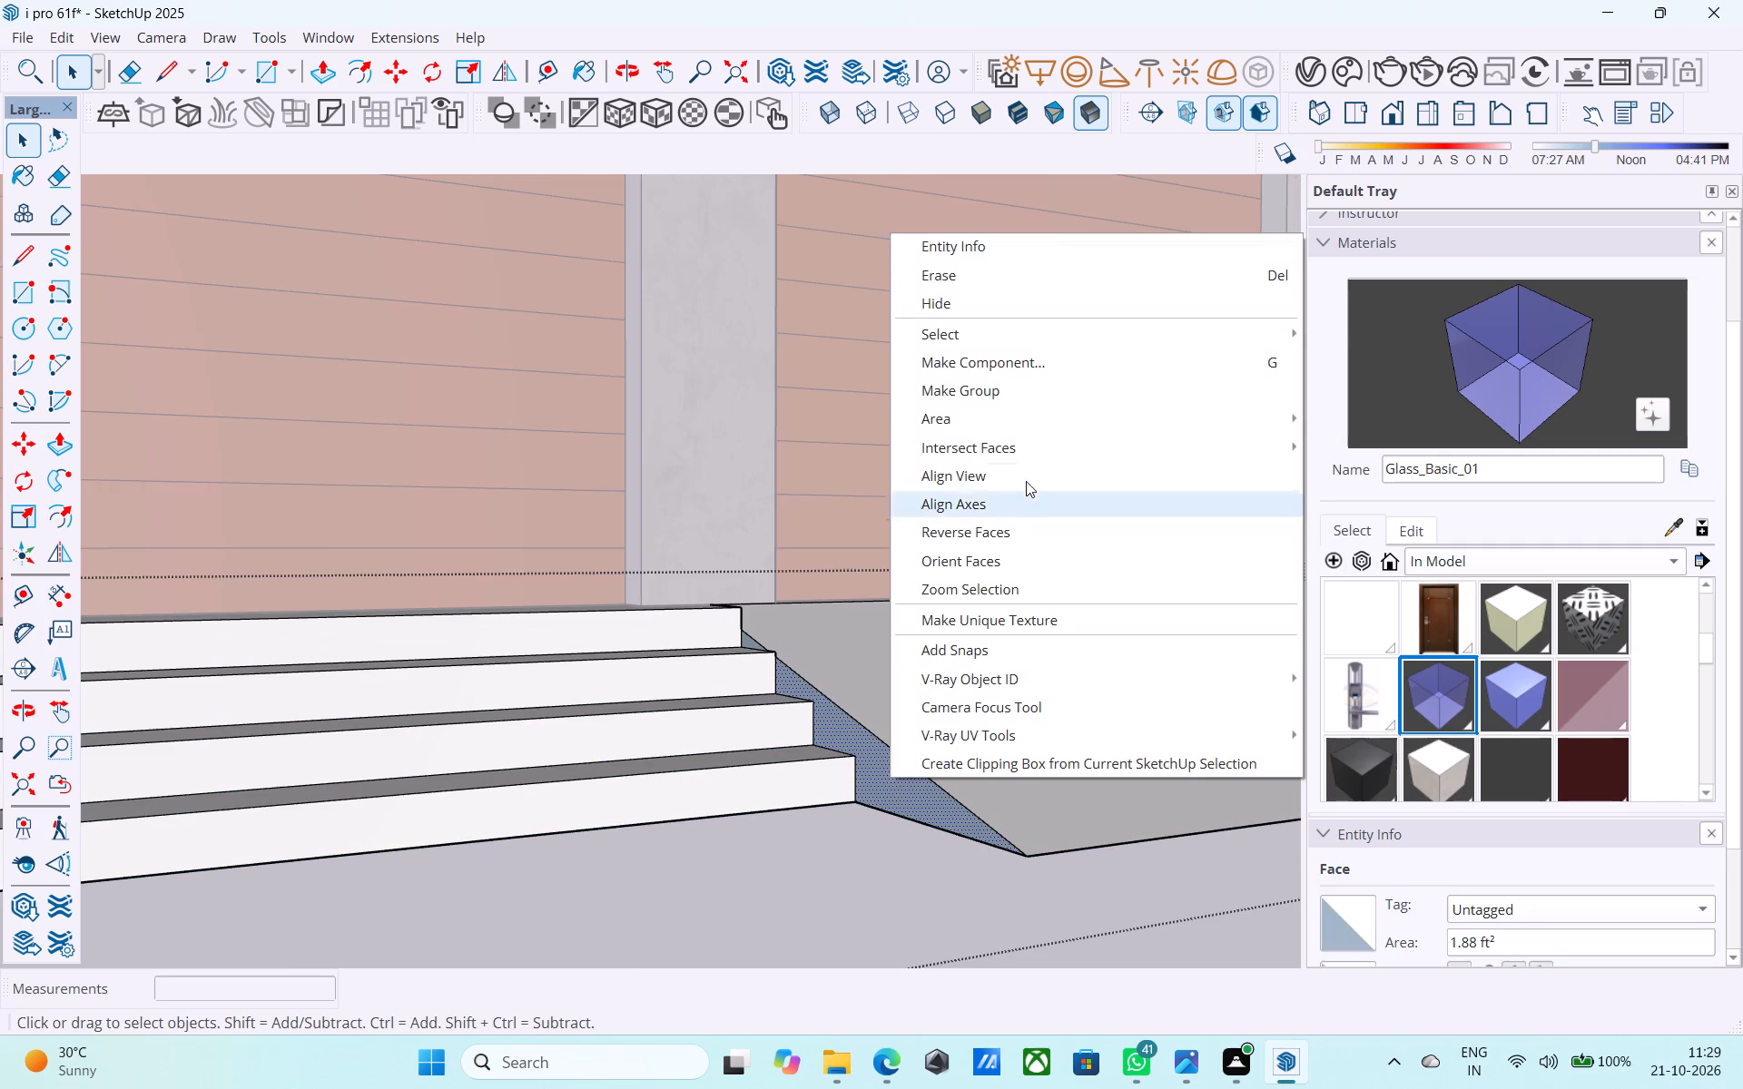
left_click(1028, 538)
scroll(1020, 538, "down", 7)
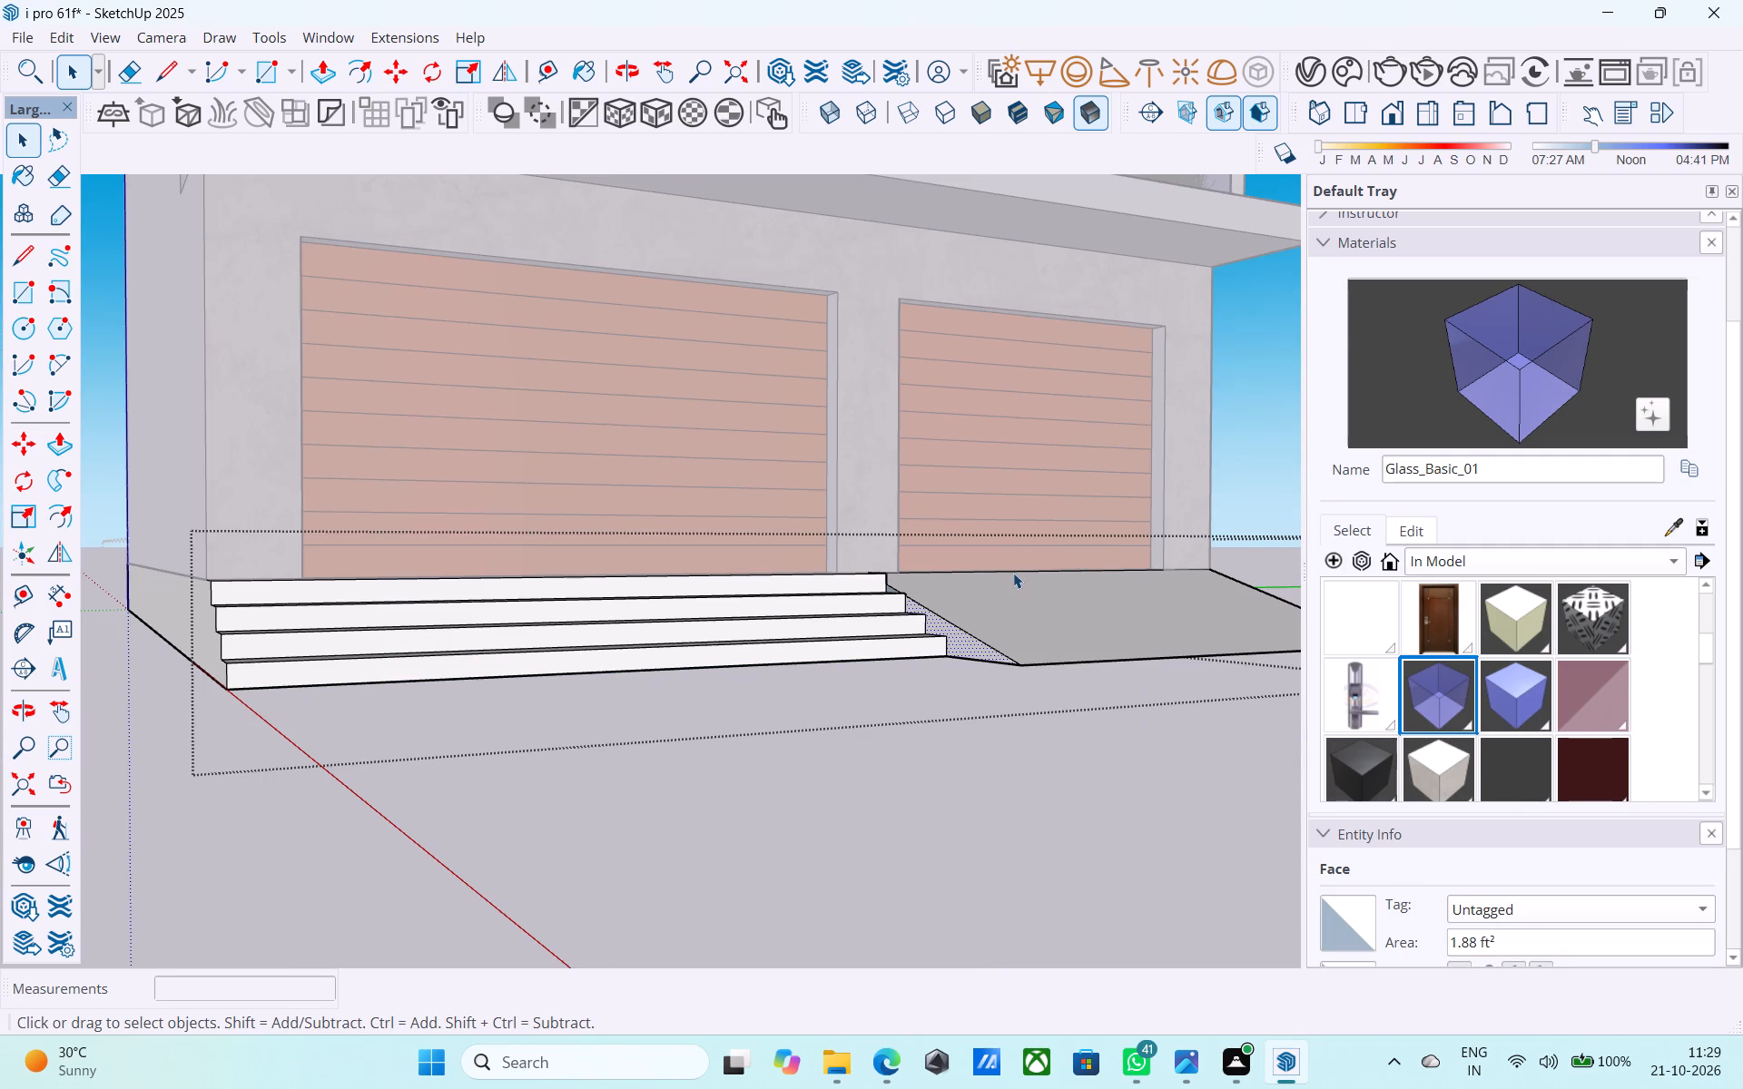
middle_click_drag(1012, 573, 440, 601)
scroll(822, 640, "down", 5)
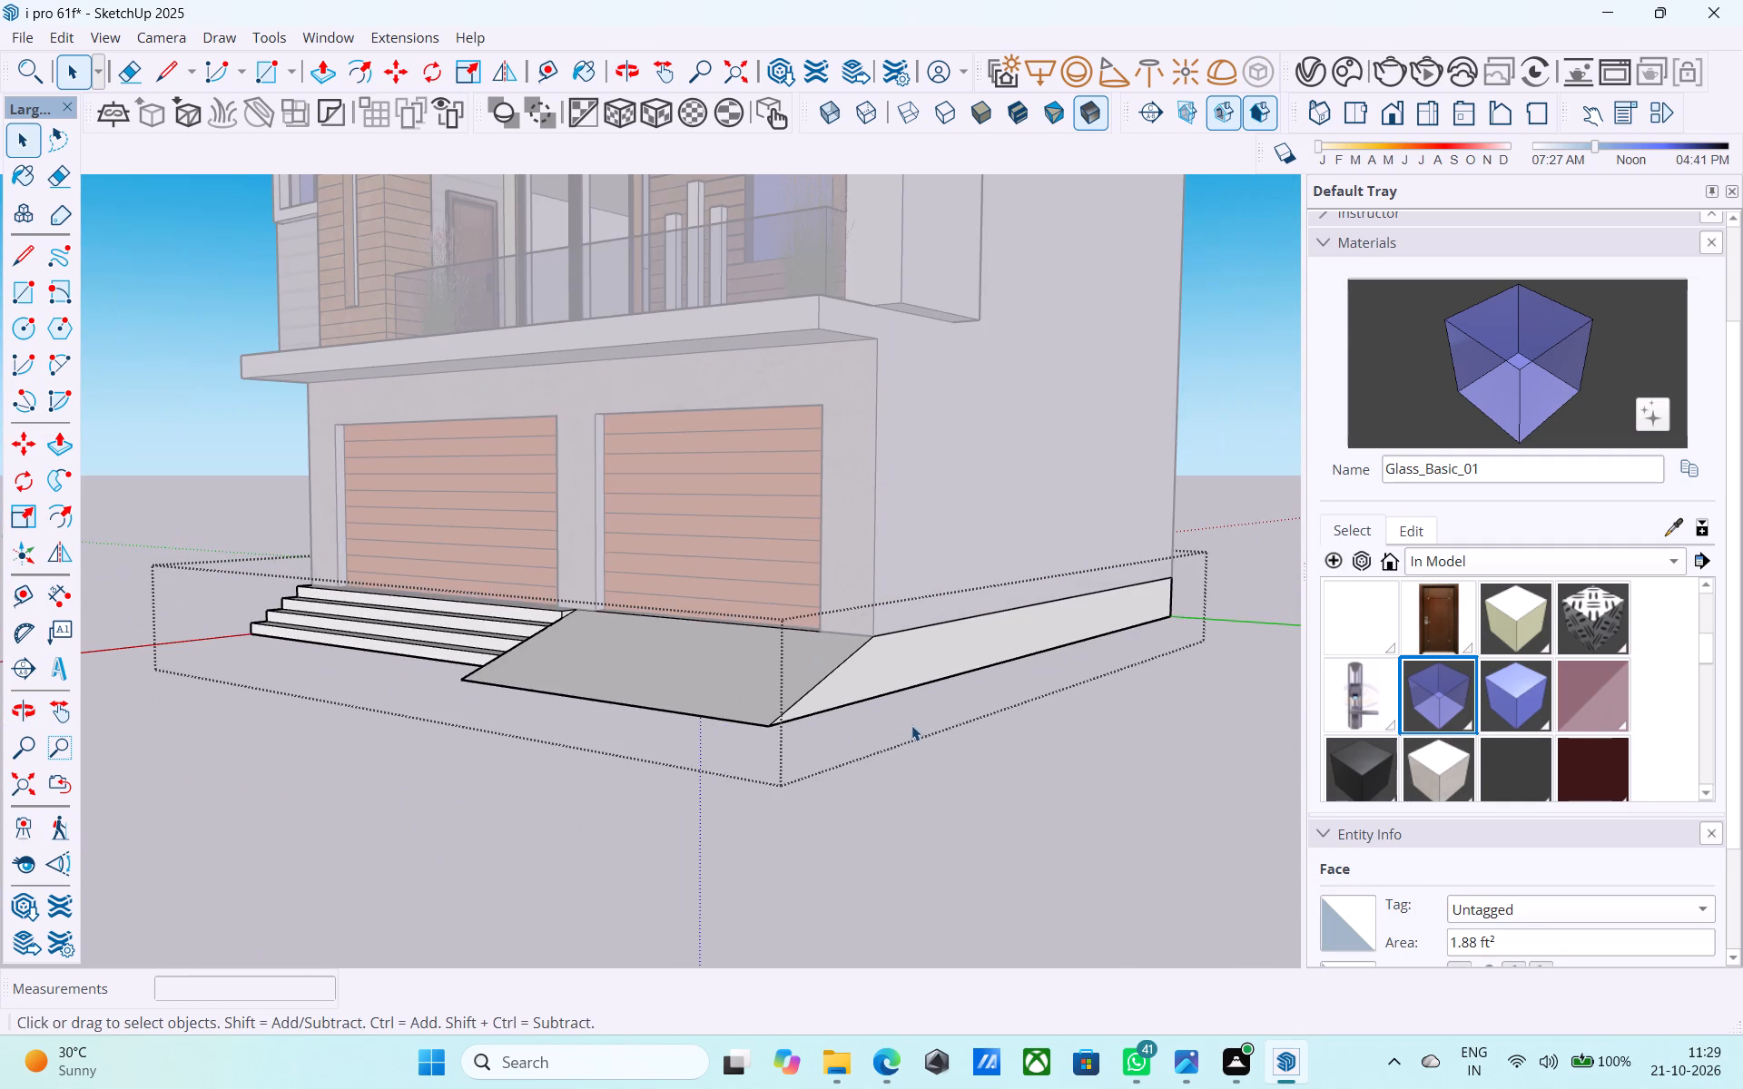
left_click(911, 725)
left_click(966, 791)
Save the model with the corrected ramp face.
scroll(832, 691, "down", 4)
middle_click_drag(841, 708, 992, 777)
scroll(997, 760, "down", 12)
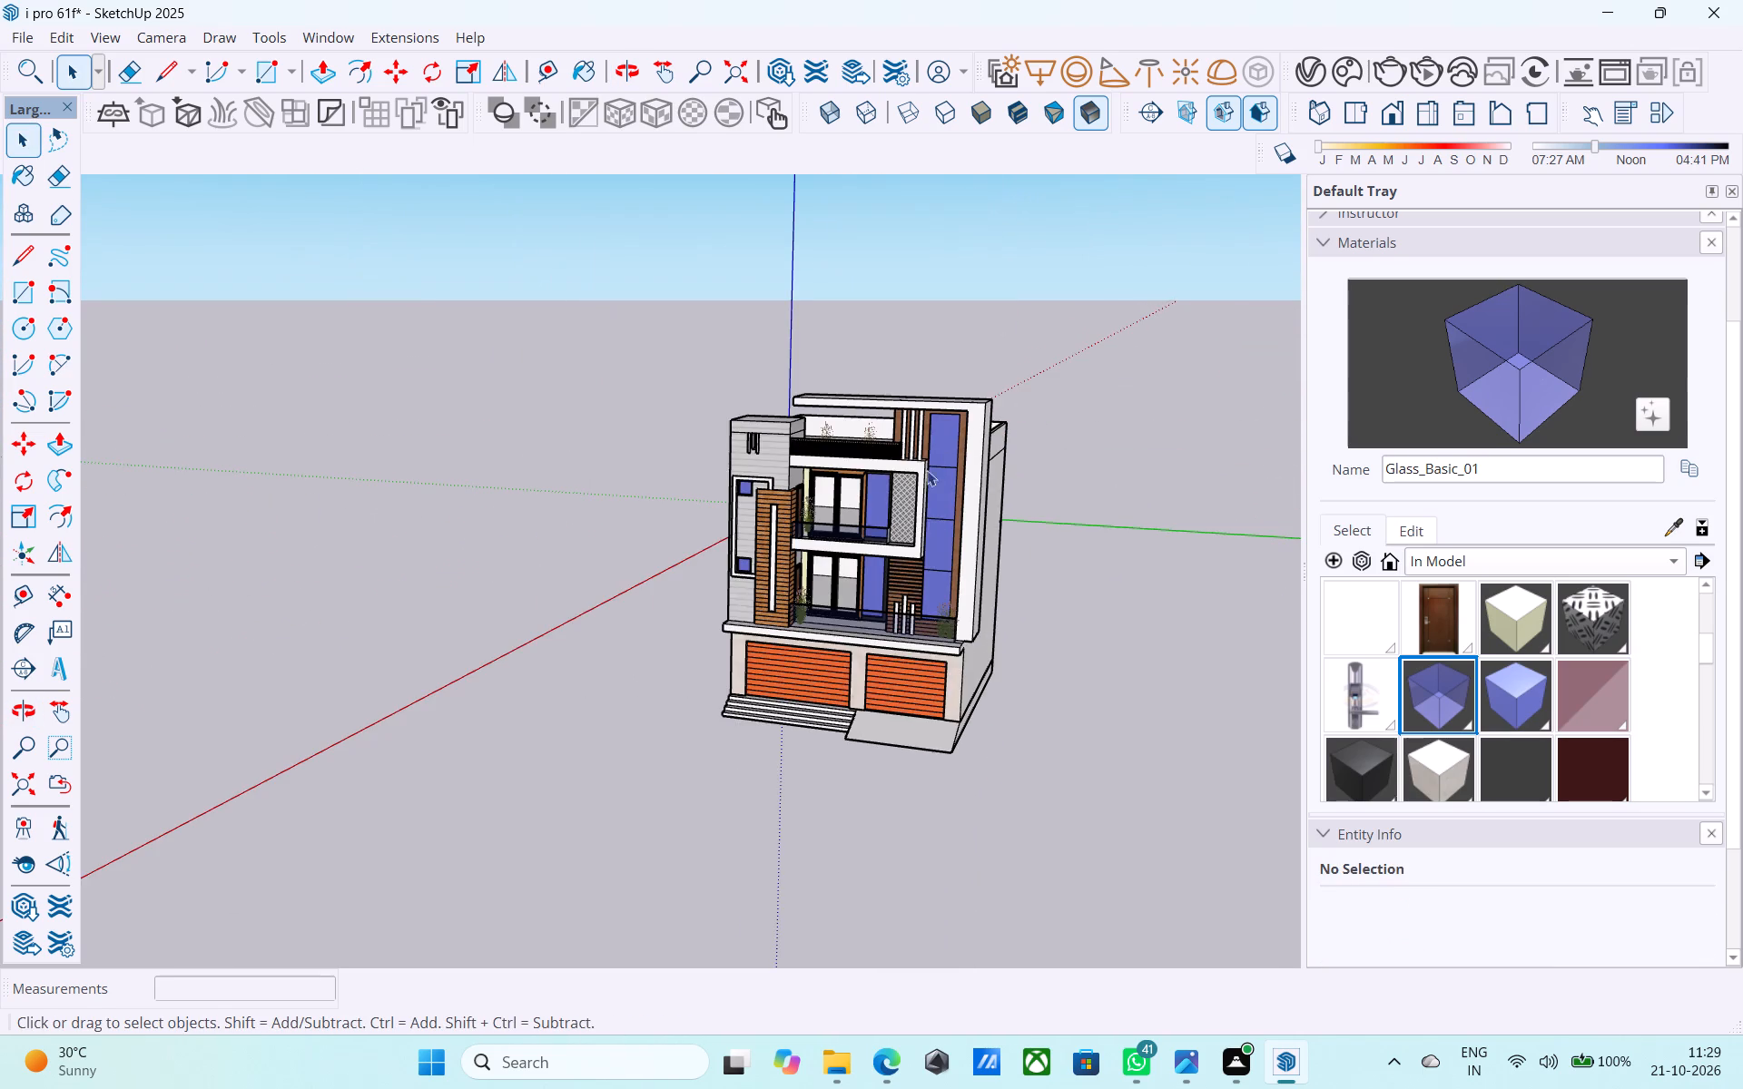
middle_click_drag(911, 407, 1070, 380)
scroll(1070, 381, "up", 5)
scroll(1056, 380, "down", 6)
middle_click_drag(880, 352, 1260, 415)
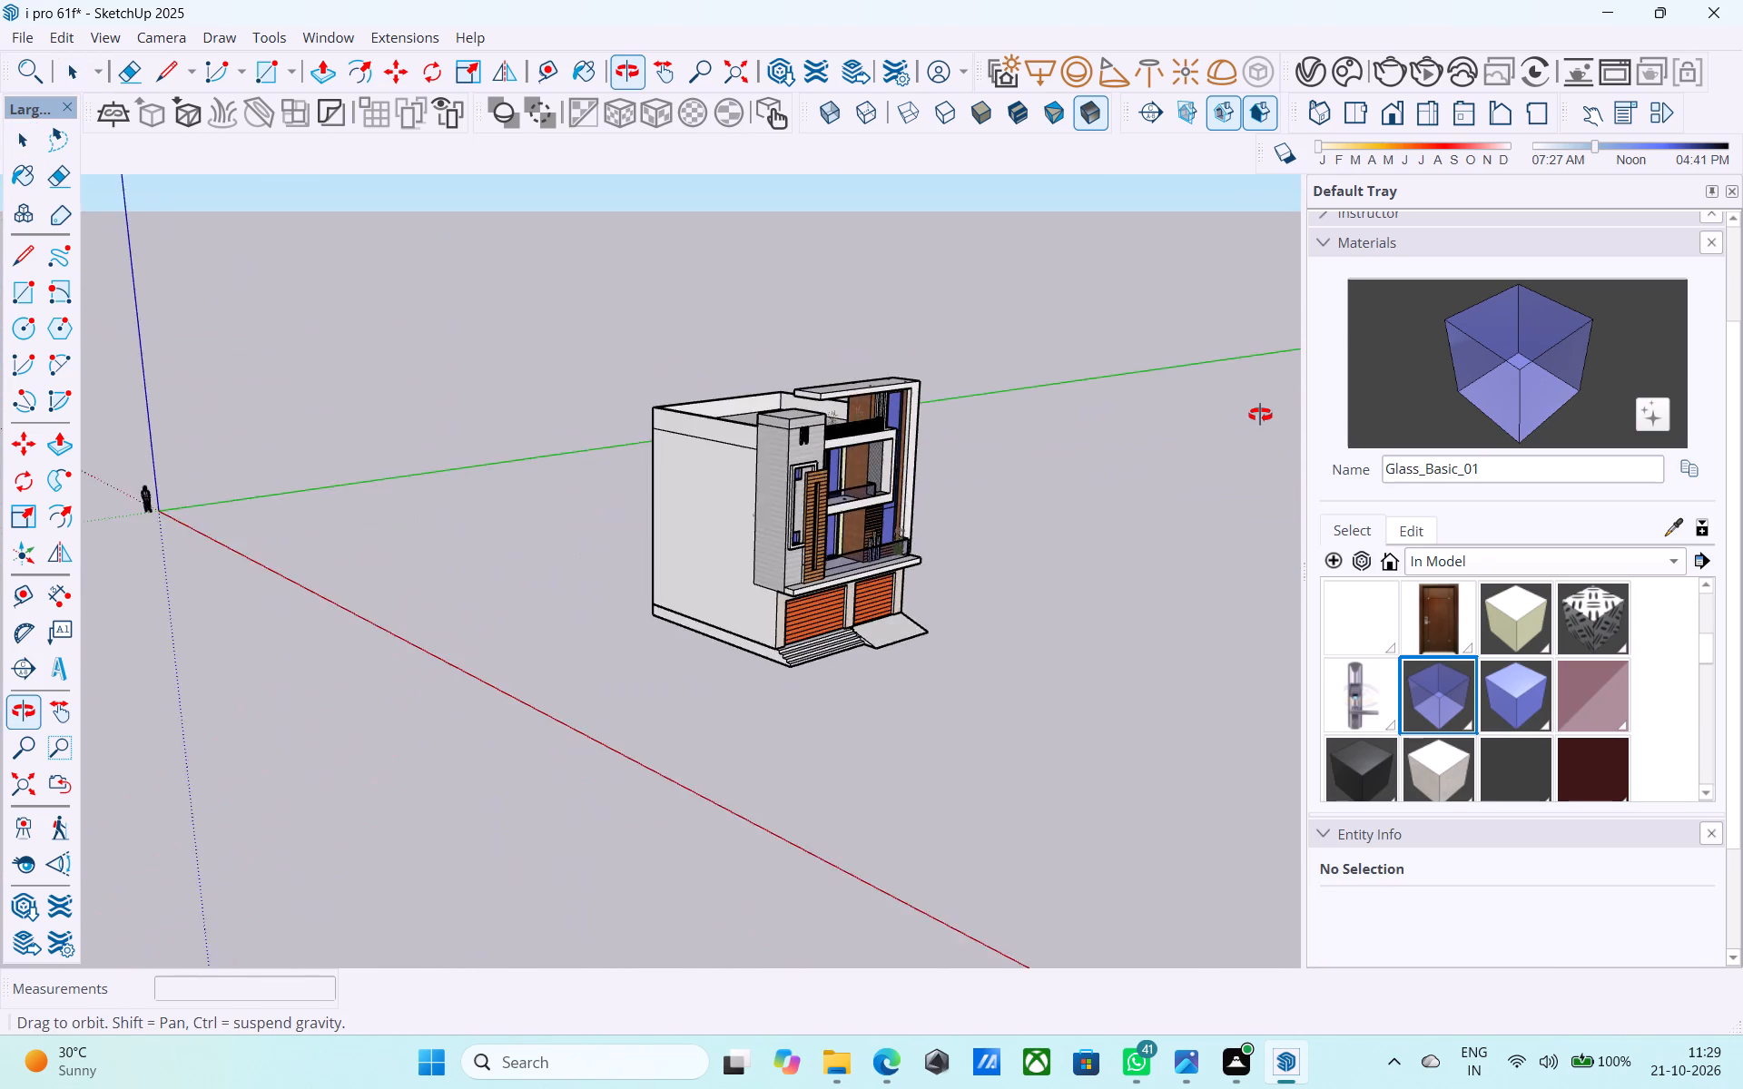
middle_click_drag(1260, 415, 1163, 406)
key("ctrl+s")
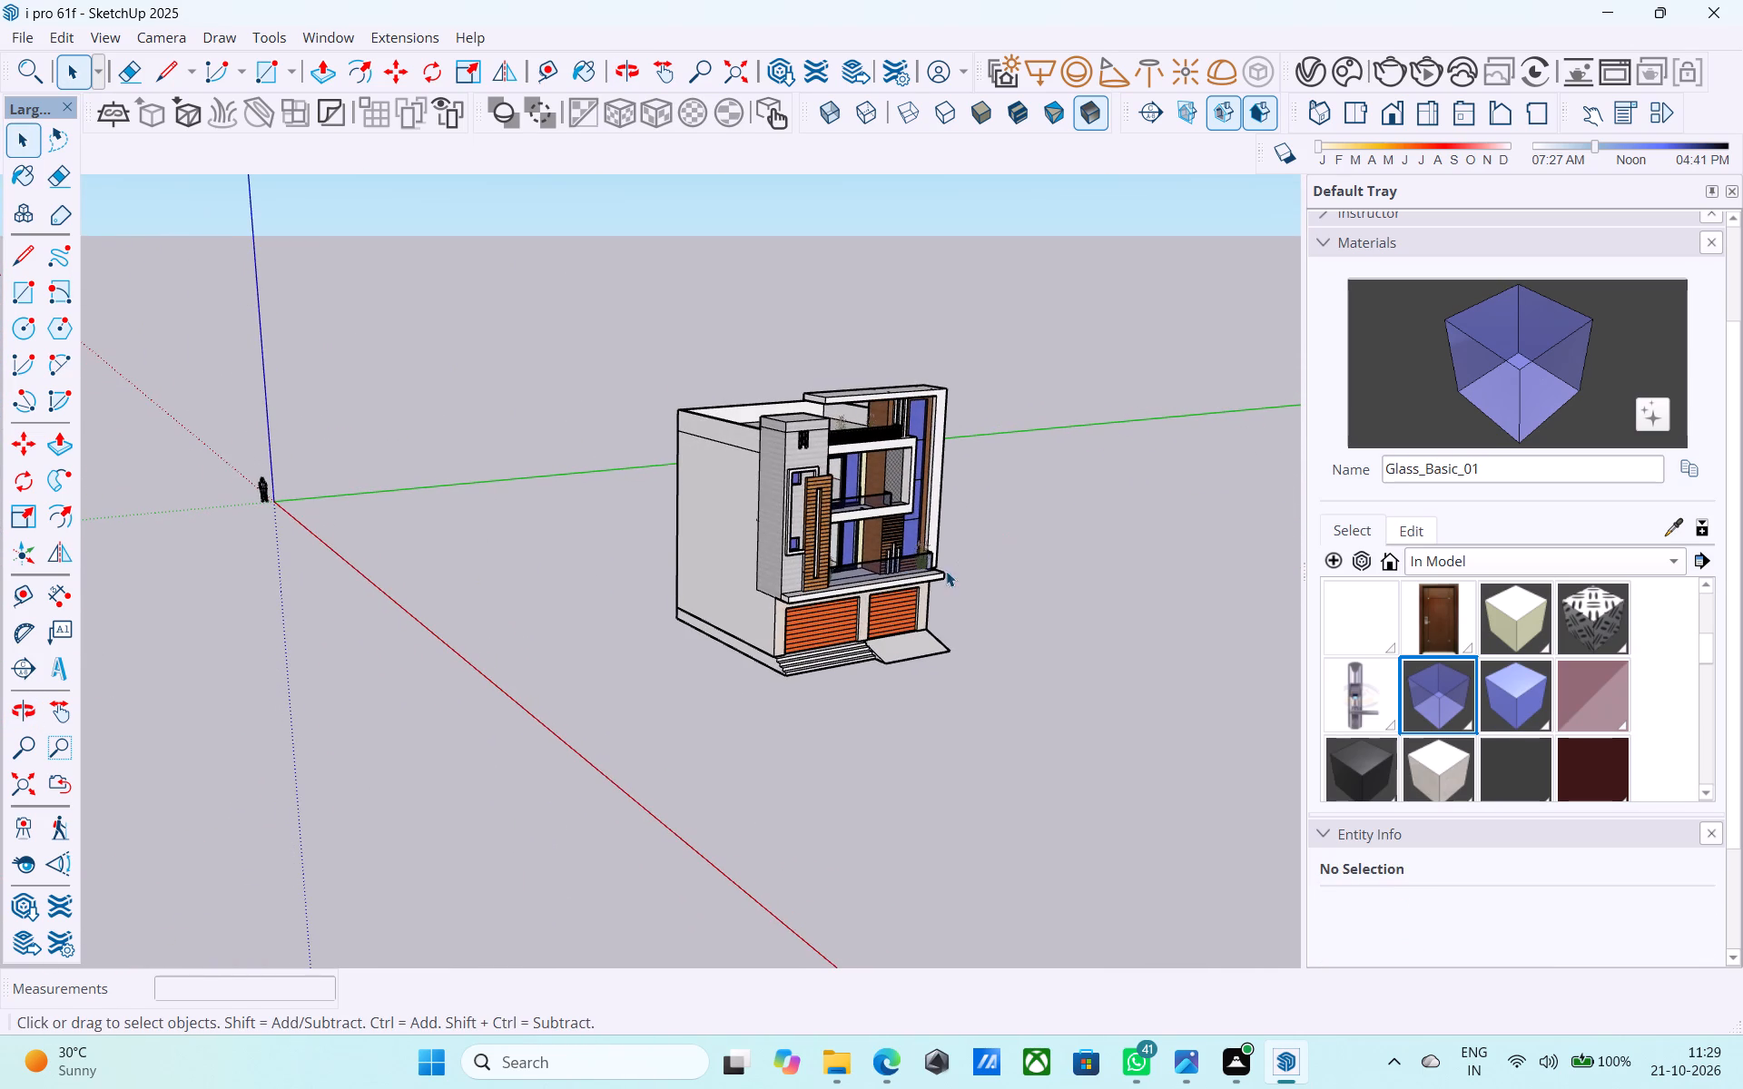
Examine the front elevation, balcony plants and both side walls from several angles.
middle_click_drag(944, 572, 754, 568, "shift")
scroll(905, 687, "up", 5)
middle_click_drag(939, 712, 615, 658)
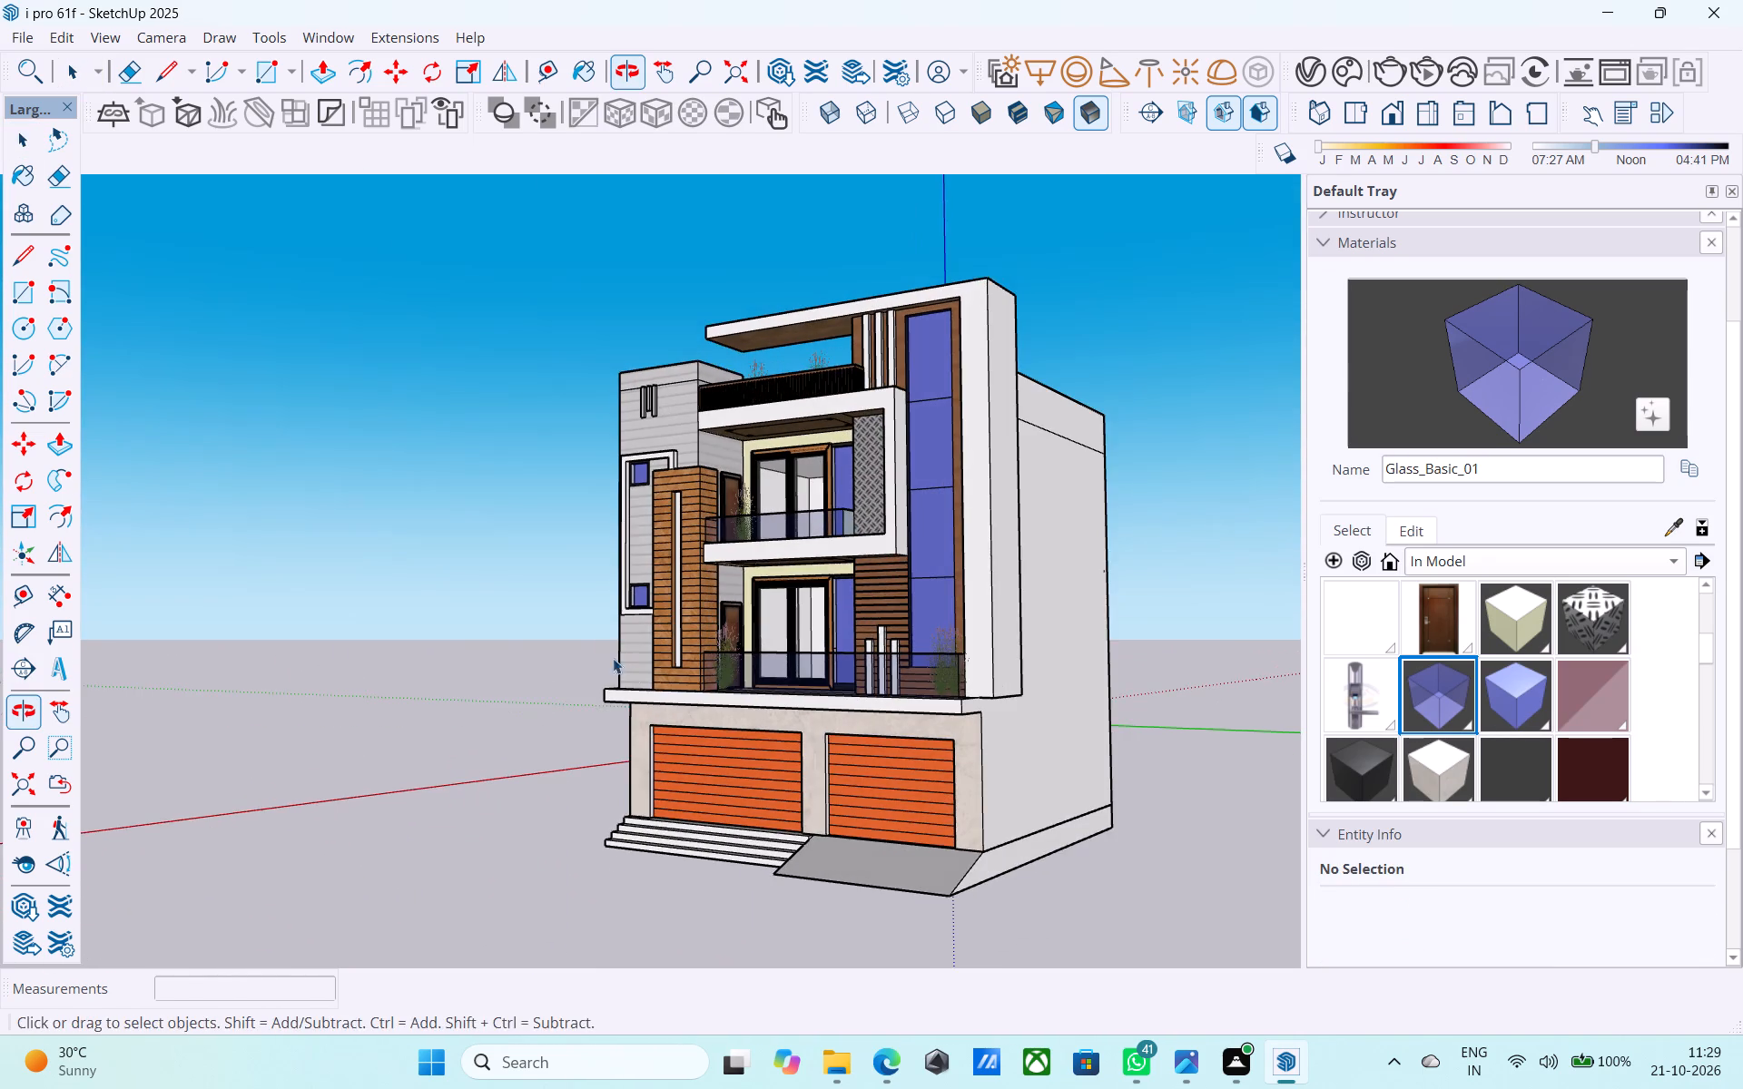
middle_click_drag(903, 609, 881, 682)
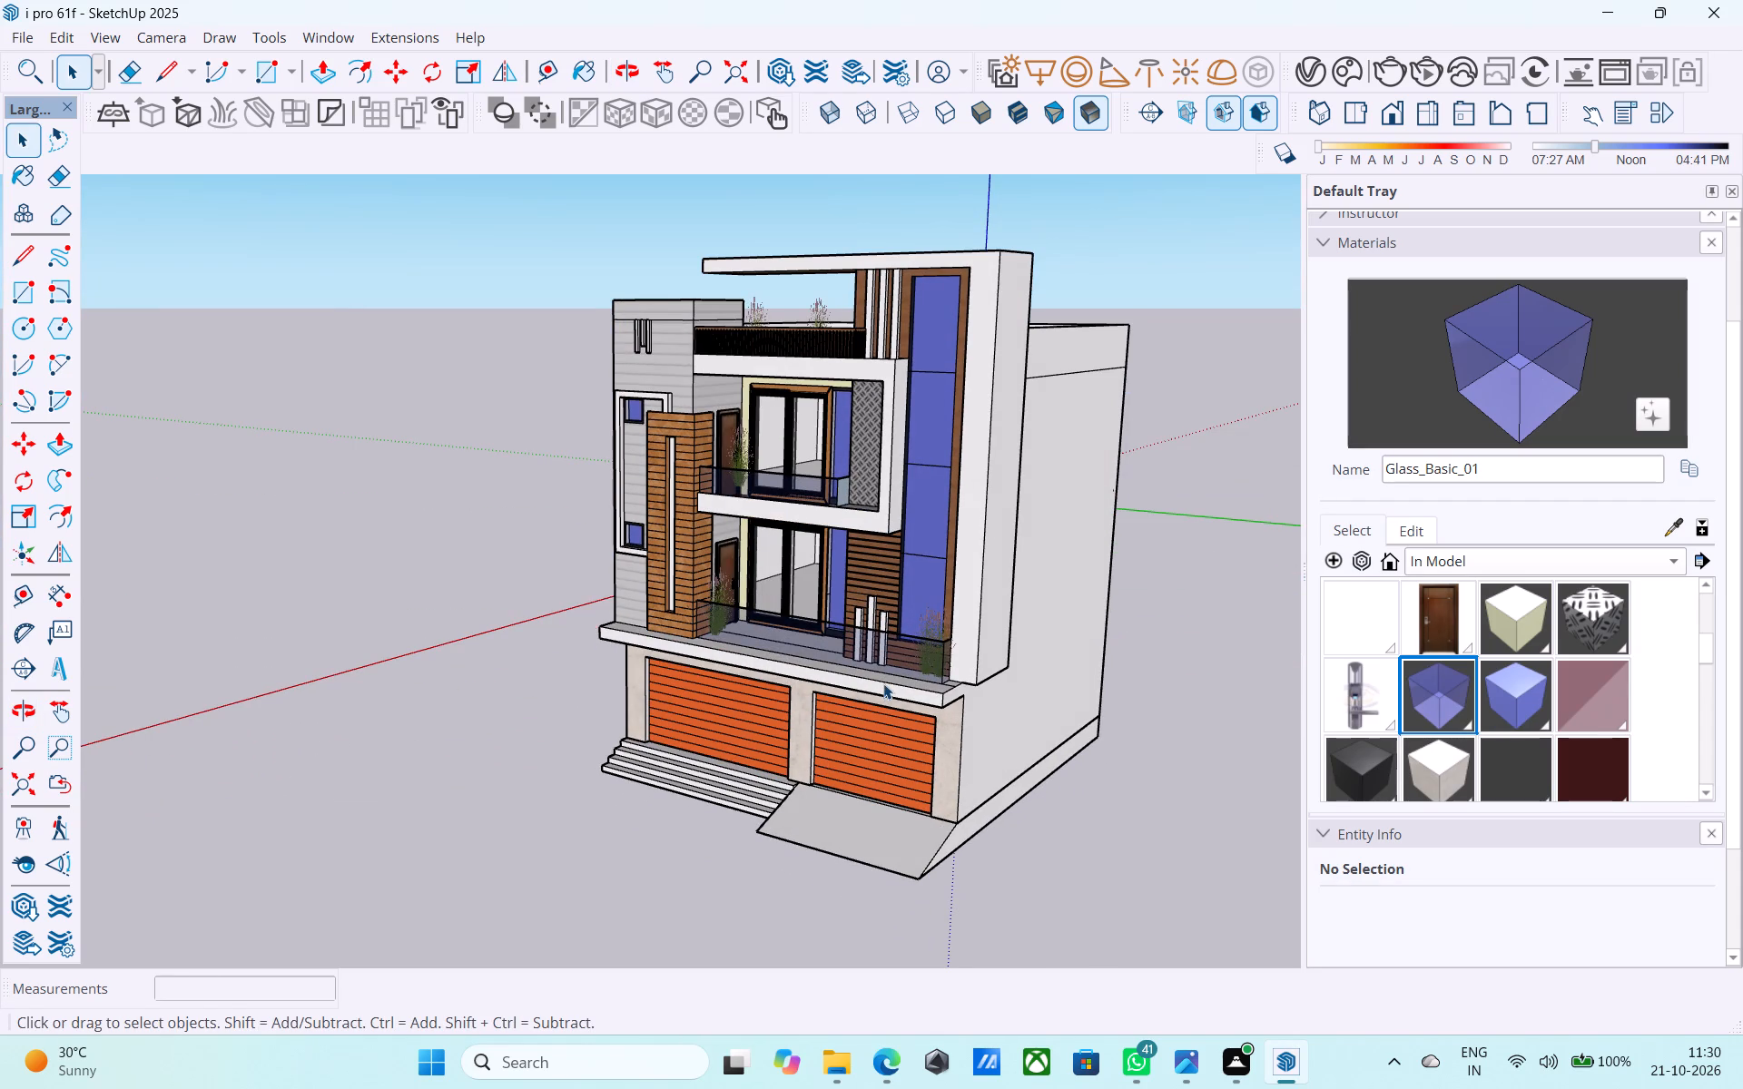
scroll(850, 723, "down", 2)
middle_click_drag(850, 723, 842, 536)
scroll(810, 515, "up", 6)
middle_click_drag(809, 515, 921, 584)
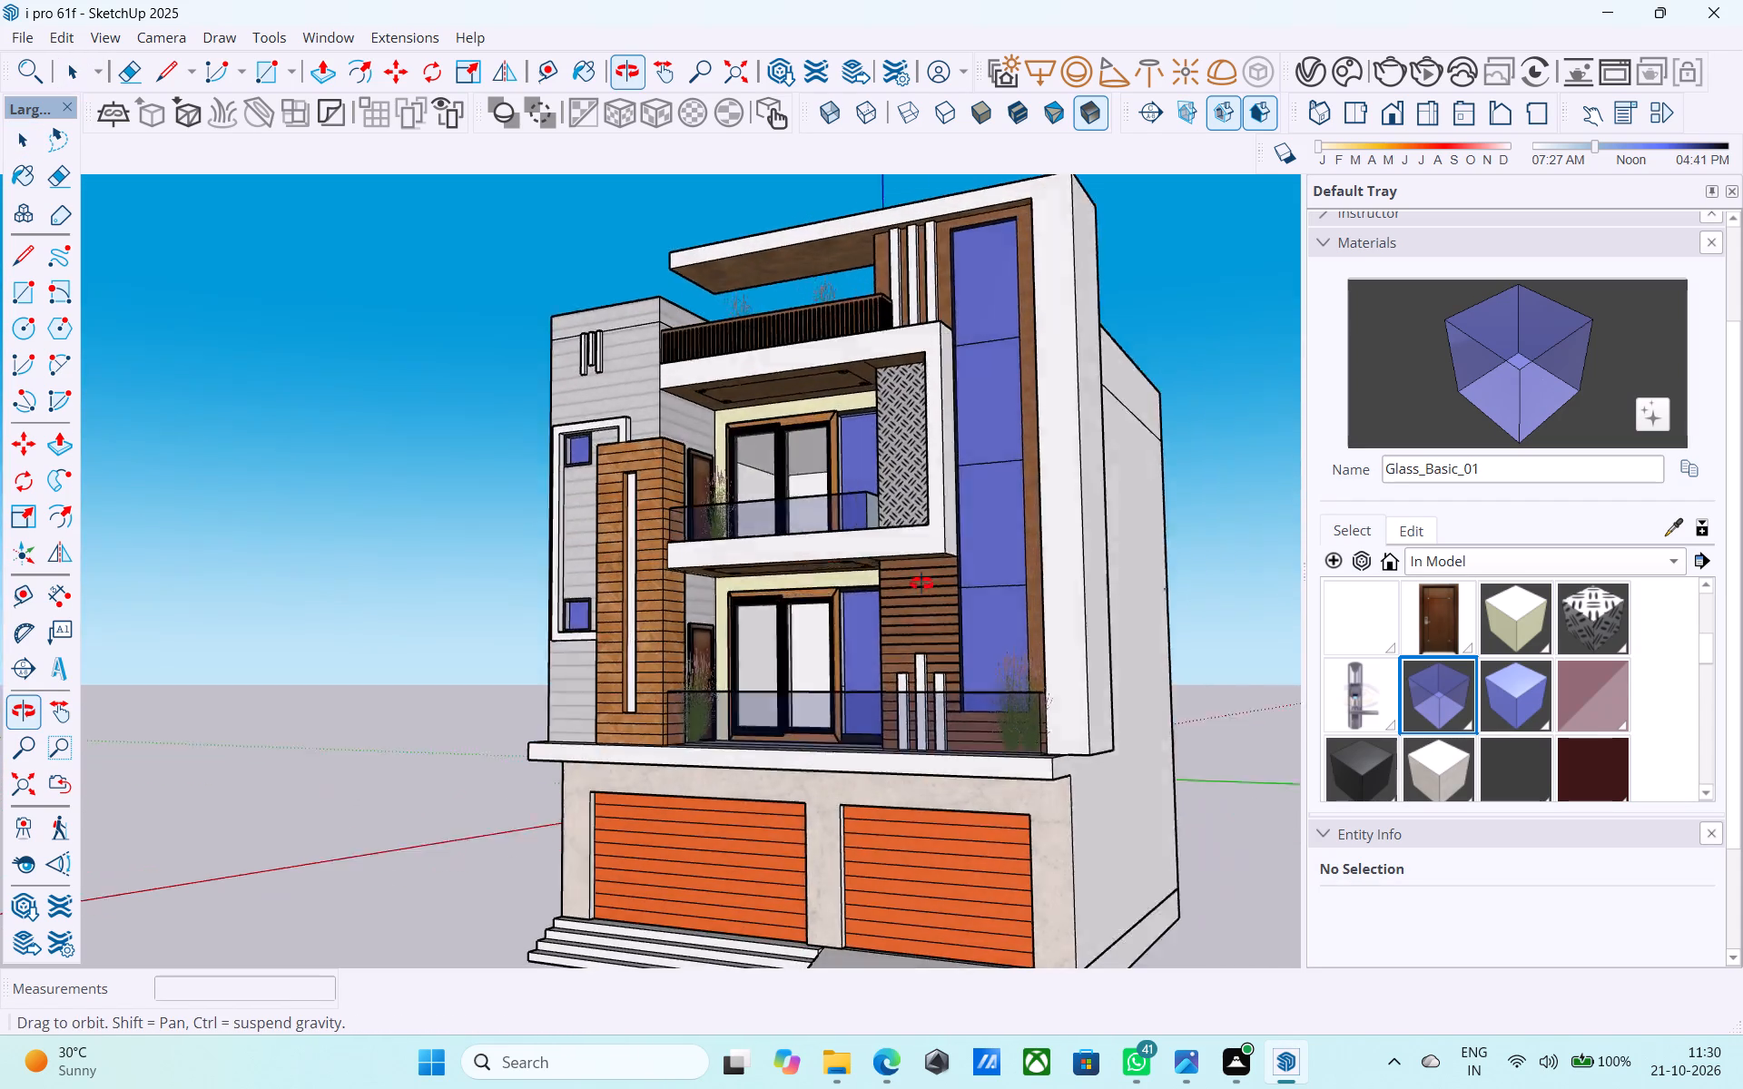
middle_click_drag(921, 584, 1283, 592)
middle_click_drag(773, 594, 942, 614)
scroll(942, 505, "up", 3)
scroll(942, 505, "down", 1)
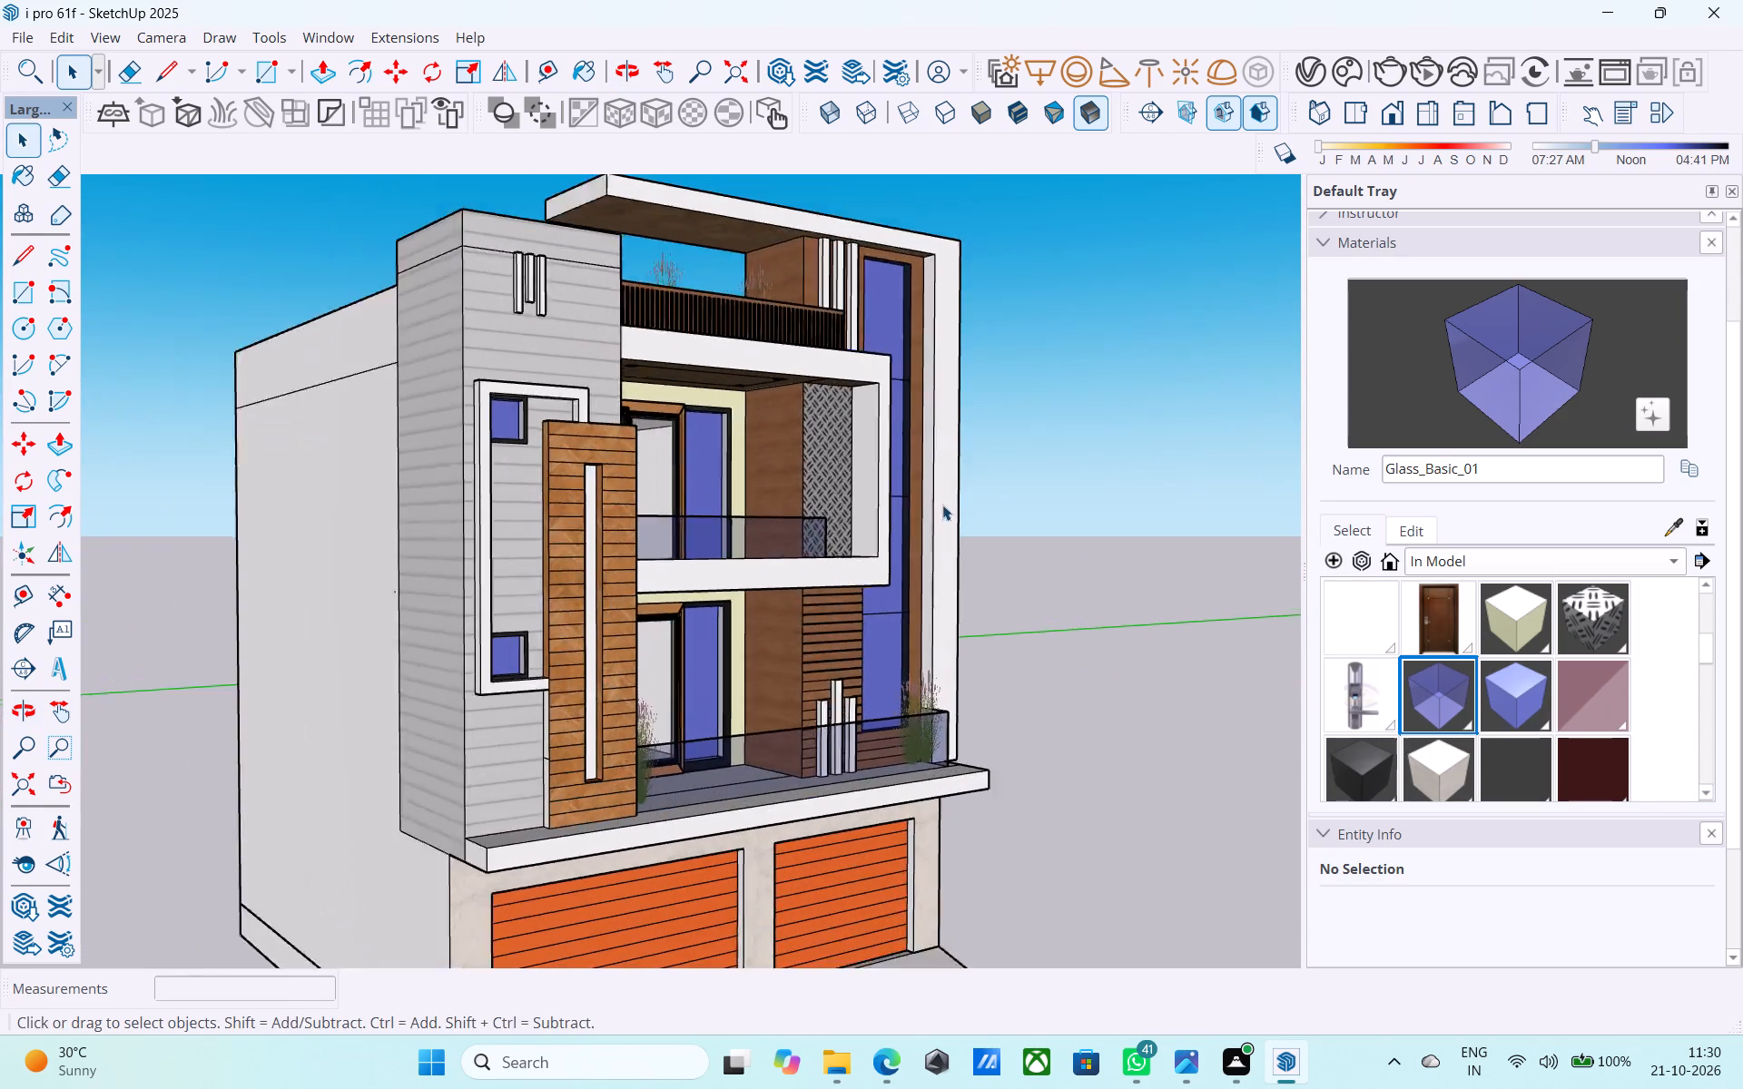
scroll(942, 505, "down", 2)
middle_click_drag(922, 515, 324, 540)
middle_click_drag(401, 563, 306, 563)
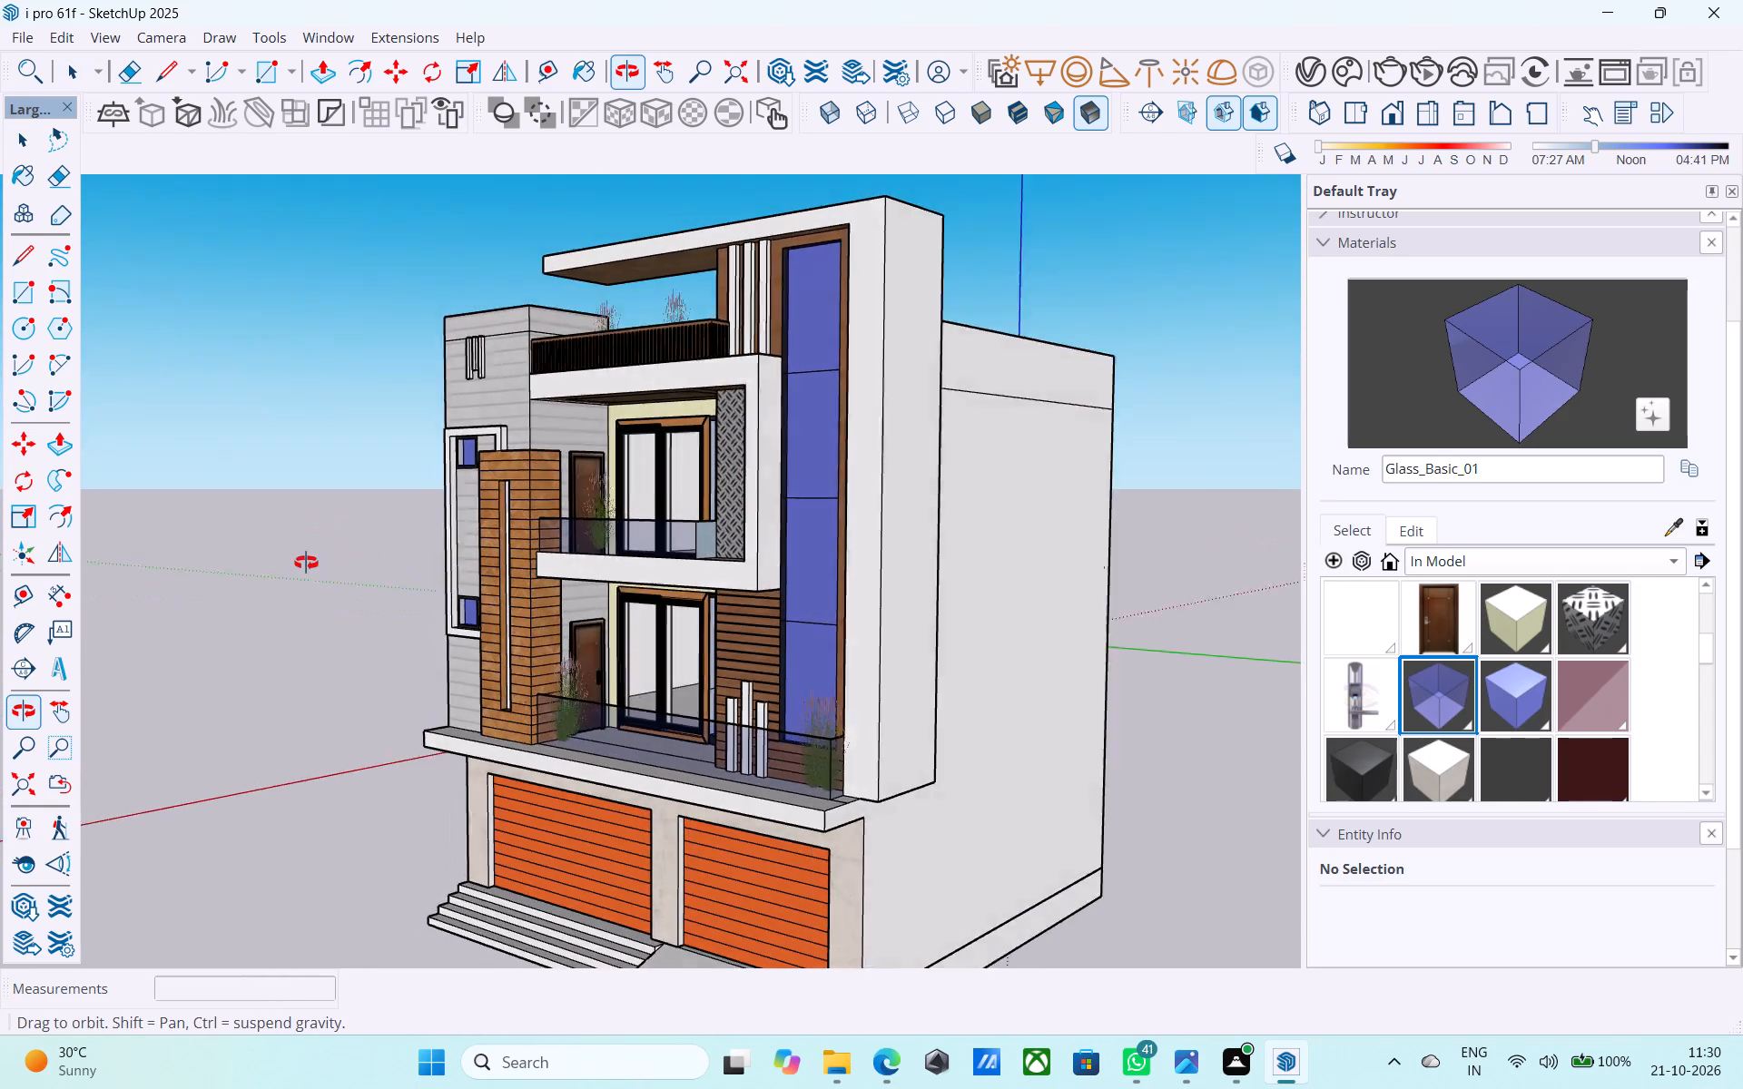
middle_click_drag(306, 563, 266, 584)
middle_click_drag(359, 618, 324, 610)
scroll(352, 612, "up", 4)
scroll(481, 598, "down", 4)
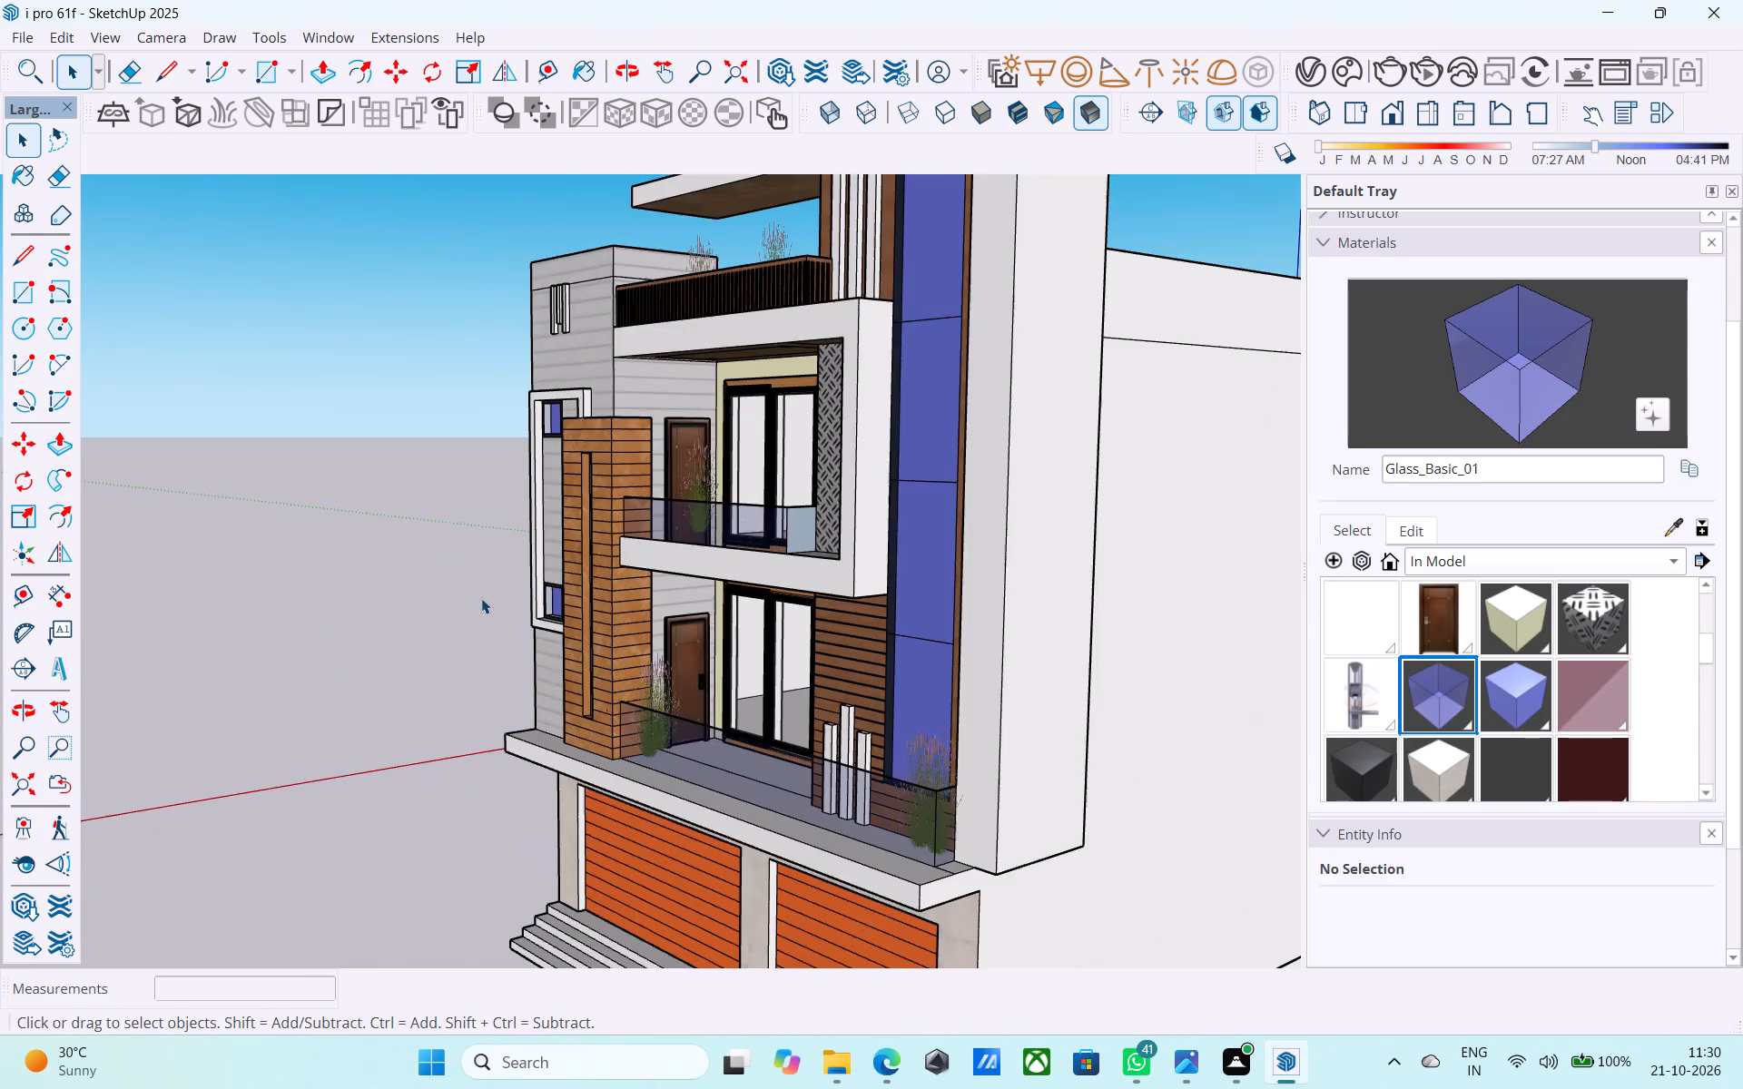
middle_click_drag(629, 598, 722, 555)
middle_click_drag(465, 564, 906, 556)
middle_click_drag(687, 583, 706, 527)
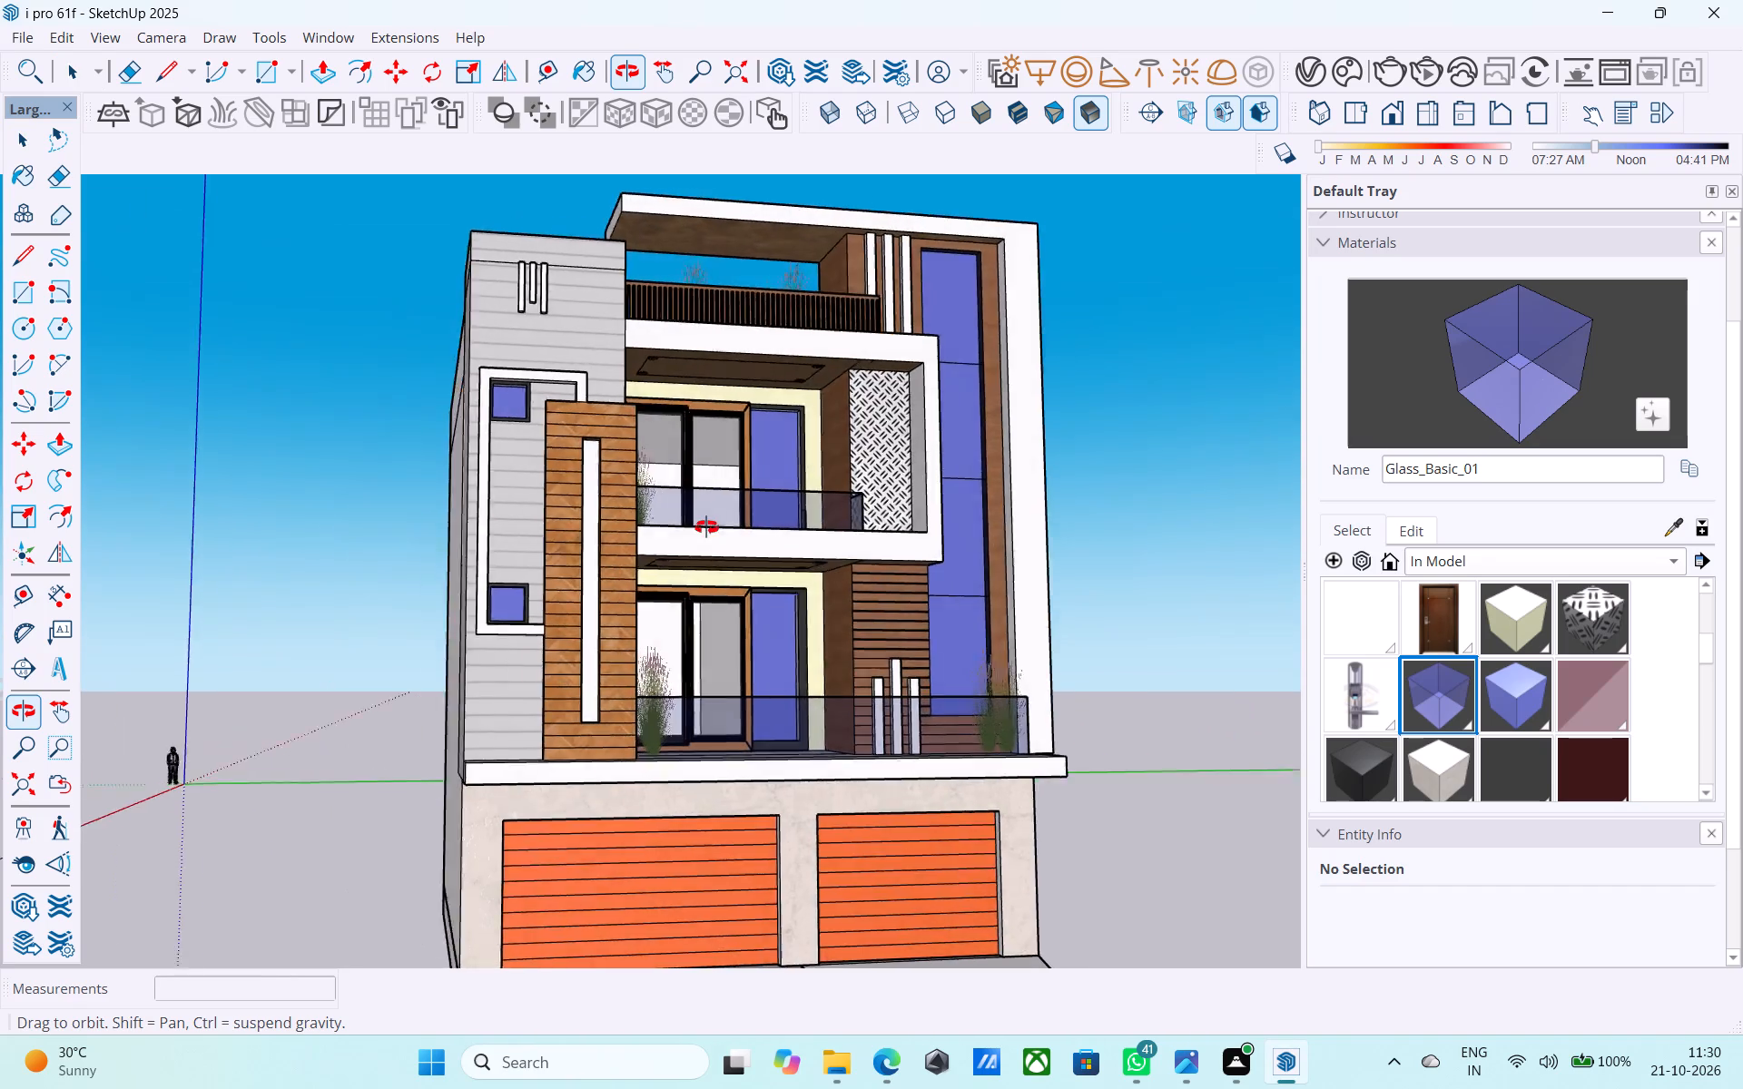
Inspect the front balconies, their glass railings and grass plants, and the wood-clad facade up close.
middle_click_drag(706, 527, 933, 770)
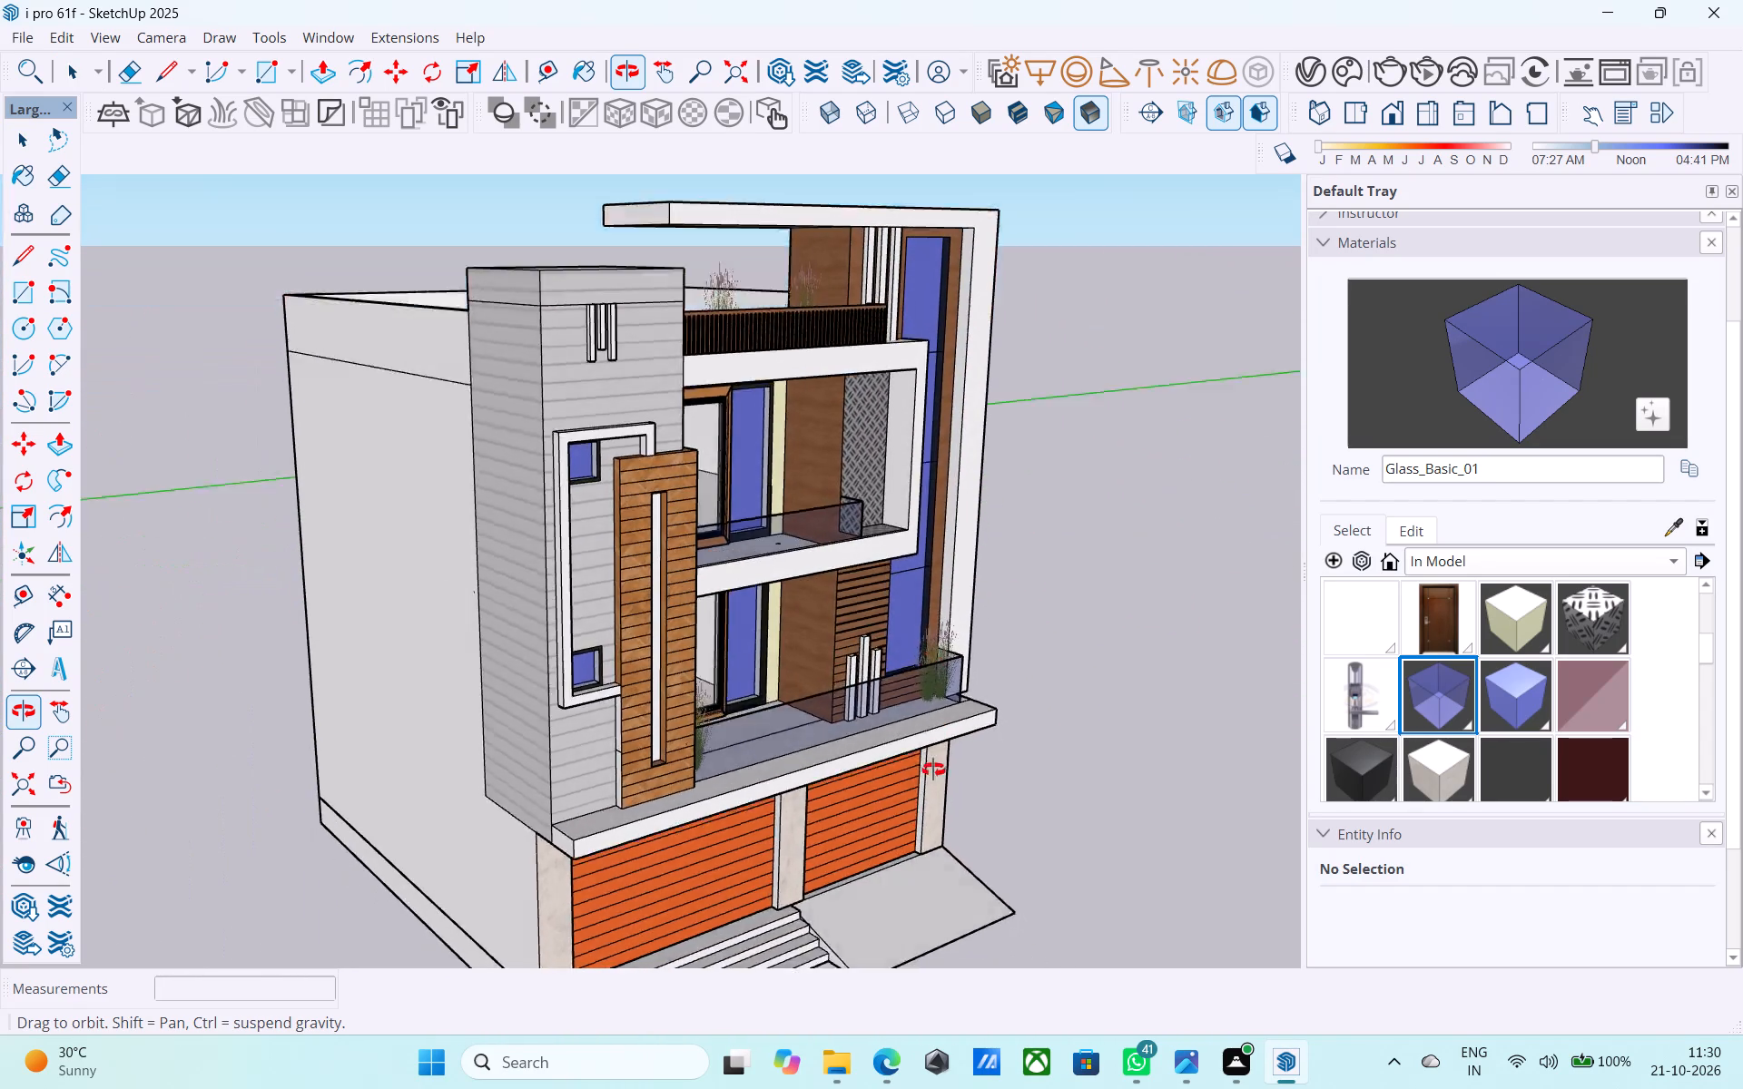
middle_click_drag(933, 770, 960, 690)
scroll(871, 634, "up", 9)
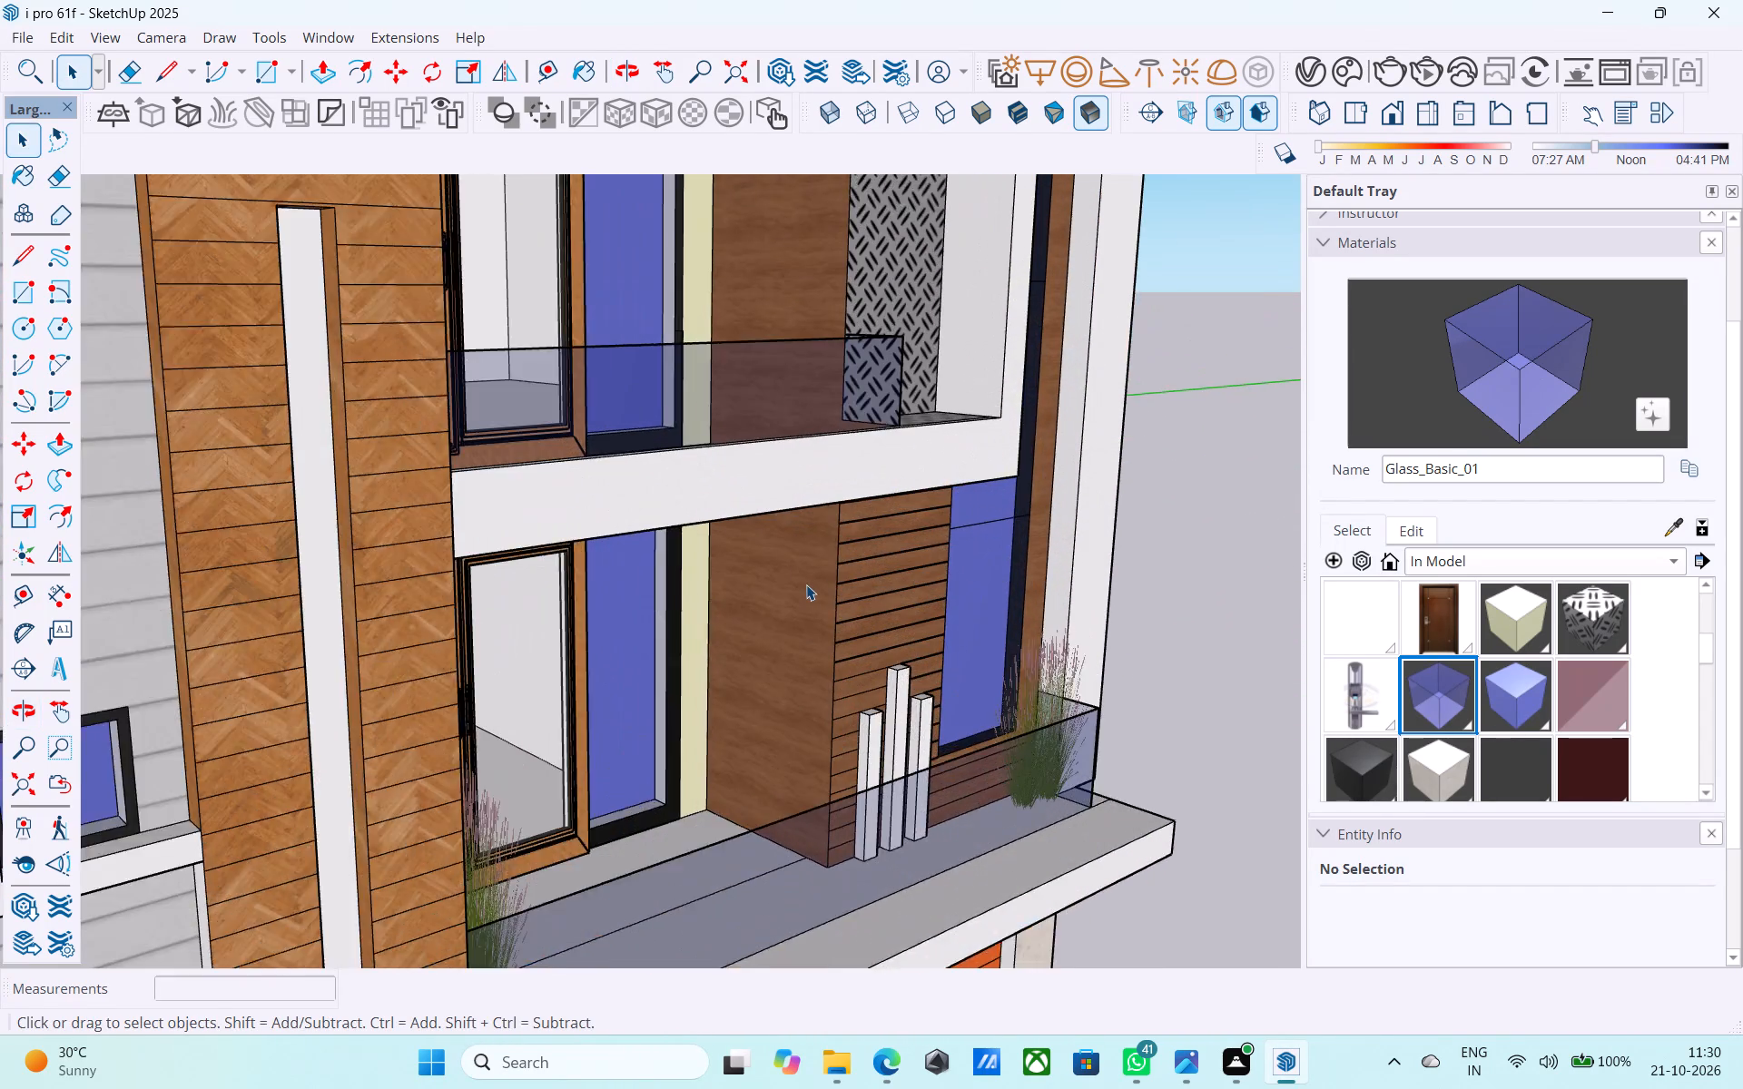
scroll(806, 584, "down", 5)
middle_click_drag(806, 584, 726, 409)
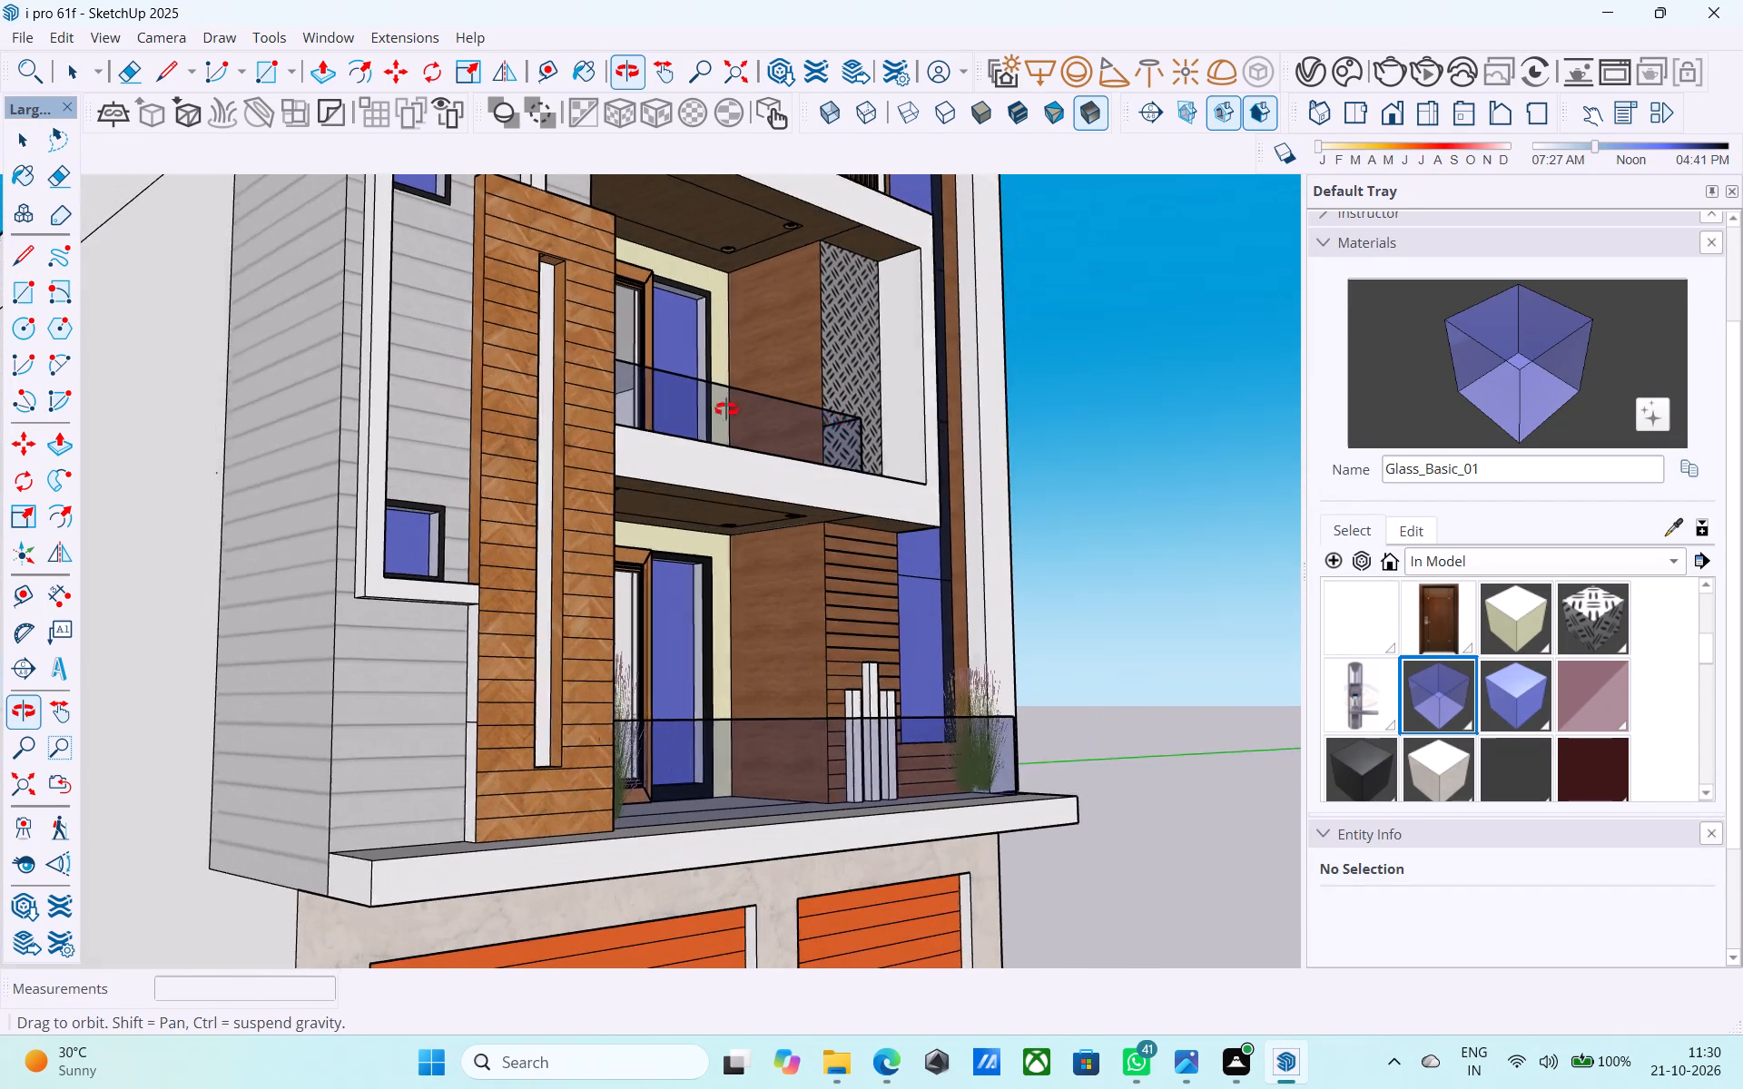
middle_click_drag(726, 409, 608, 397)
scroll(606, 410, "down", 3)
middle_click_drag(595, 453, 575, 543)
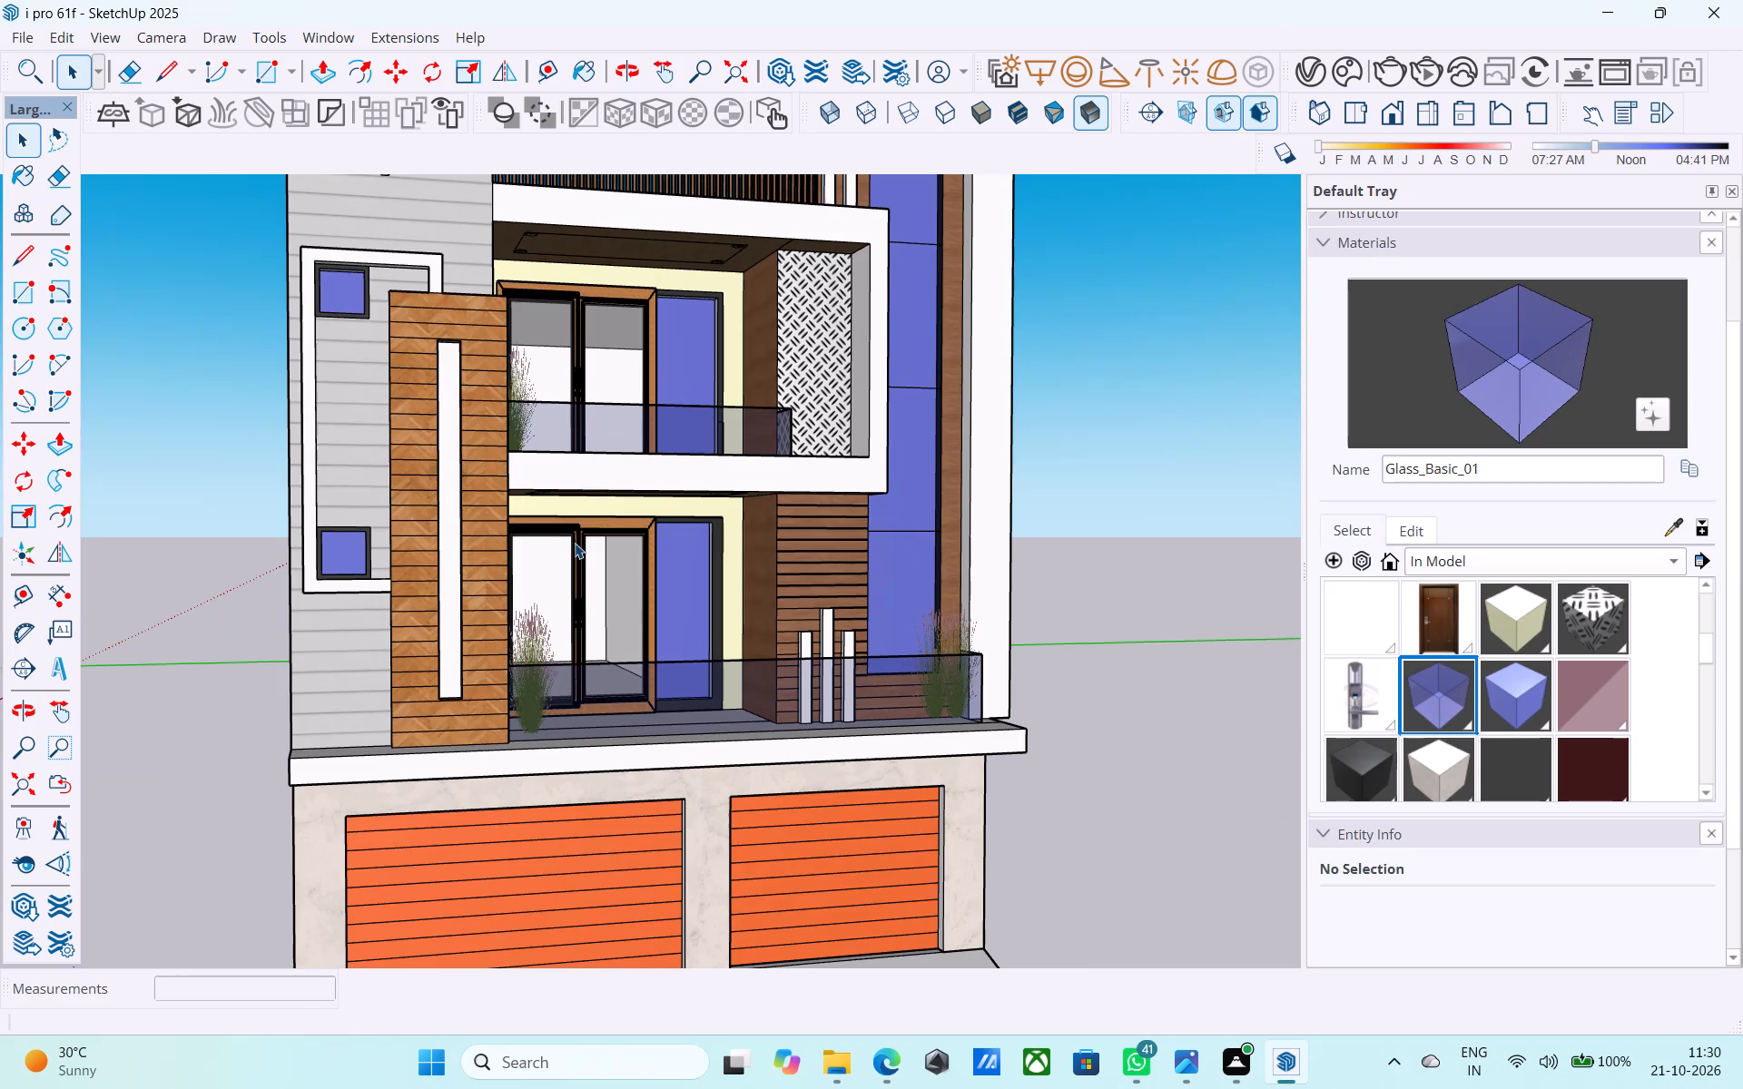
middle_click_drag(573, 541, 487, 571)
scroll(556, 569, "down", 4)
middle_click_drag(559, 590, 380, 606)
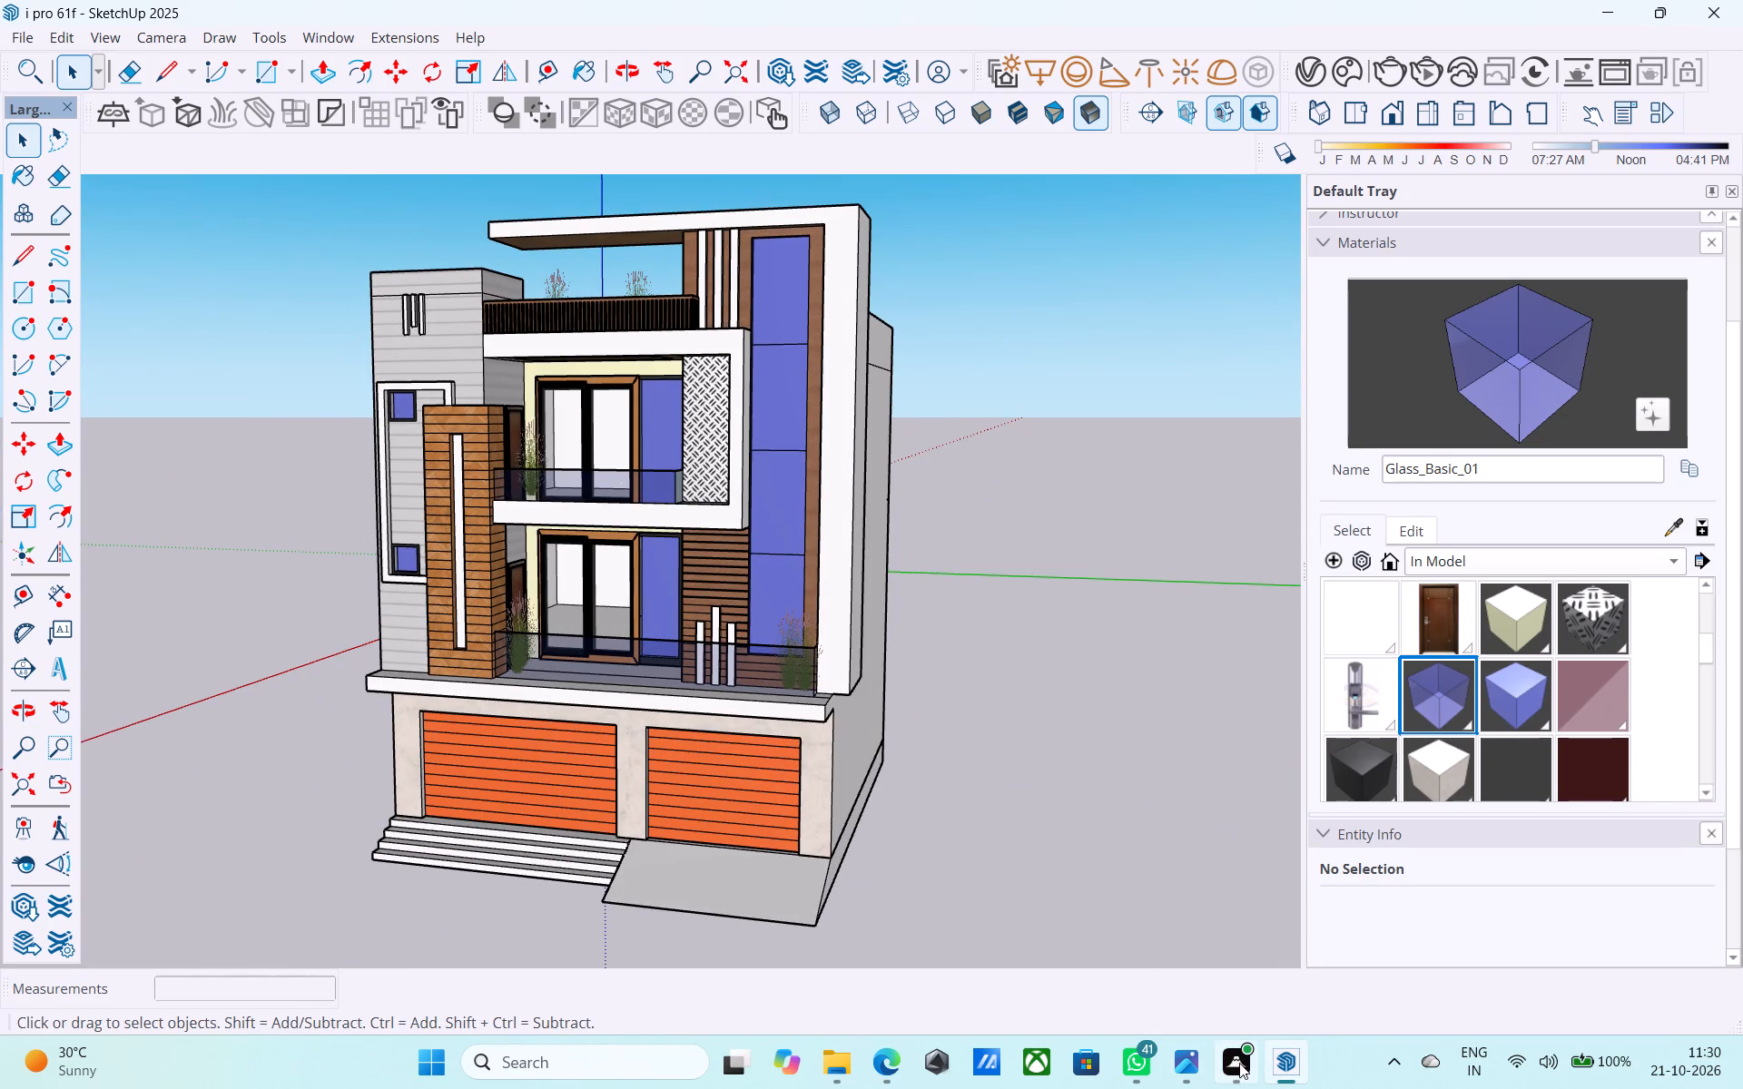
Review the whole house exterior from the front and both sides, including the side walls, entrance steps and ramp.
middle_click_drag(1131, 612, 643, 510)
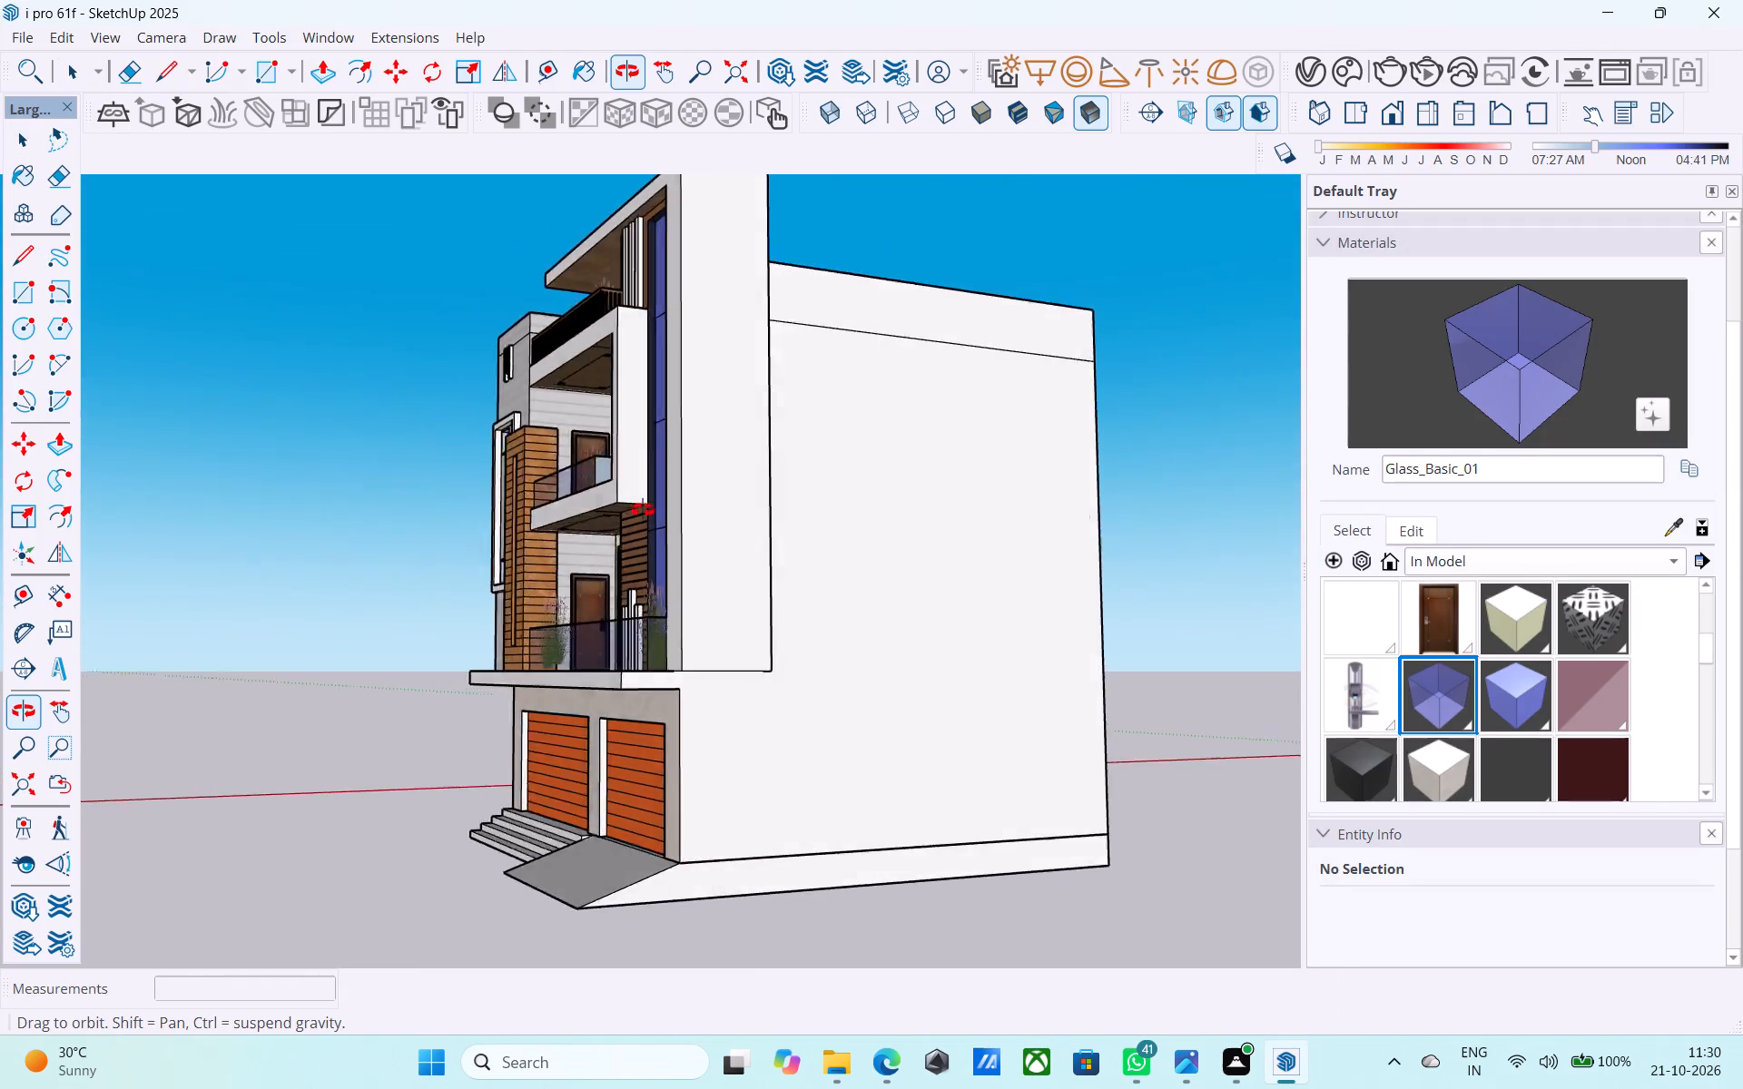
middle_click_drag(643, 510, 1002, 471)
scroll(1002, 471, "down", 5)
middle_click_drag(812, 448, 832, 529)
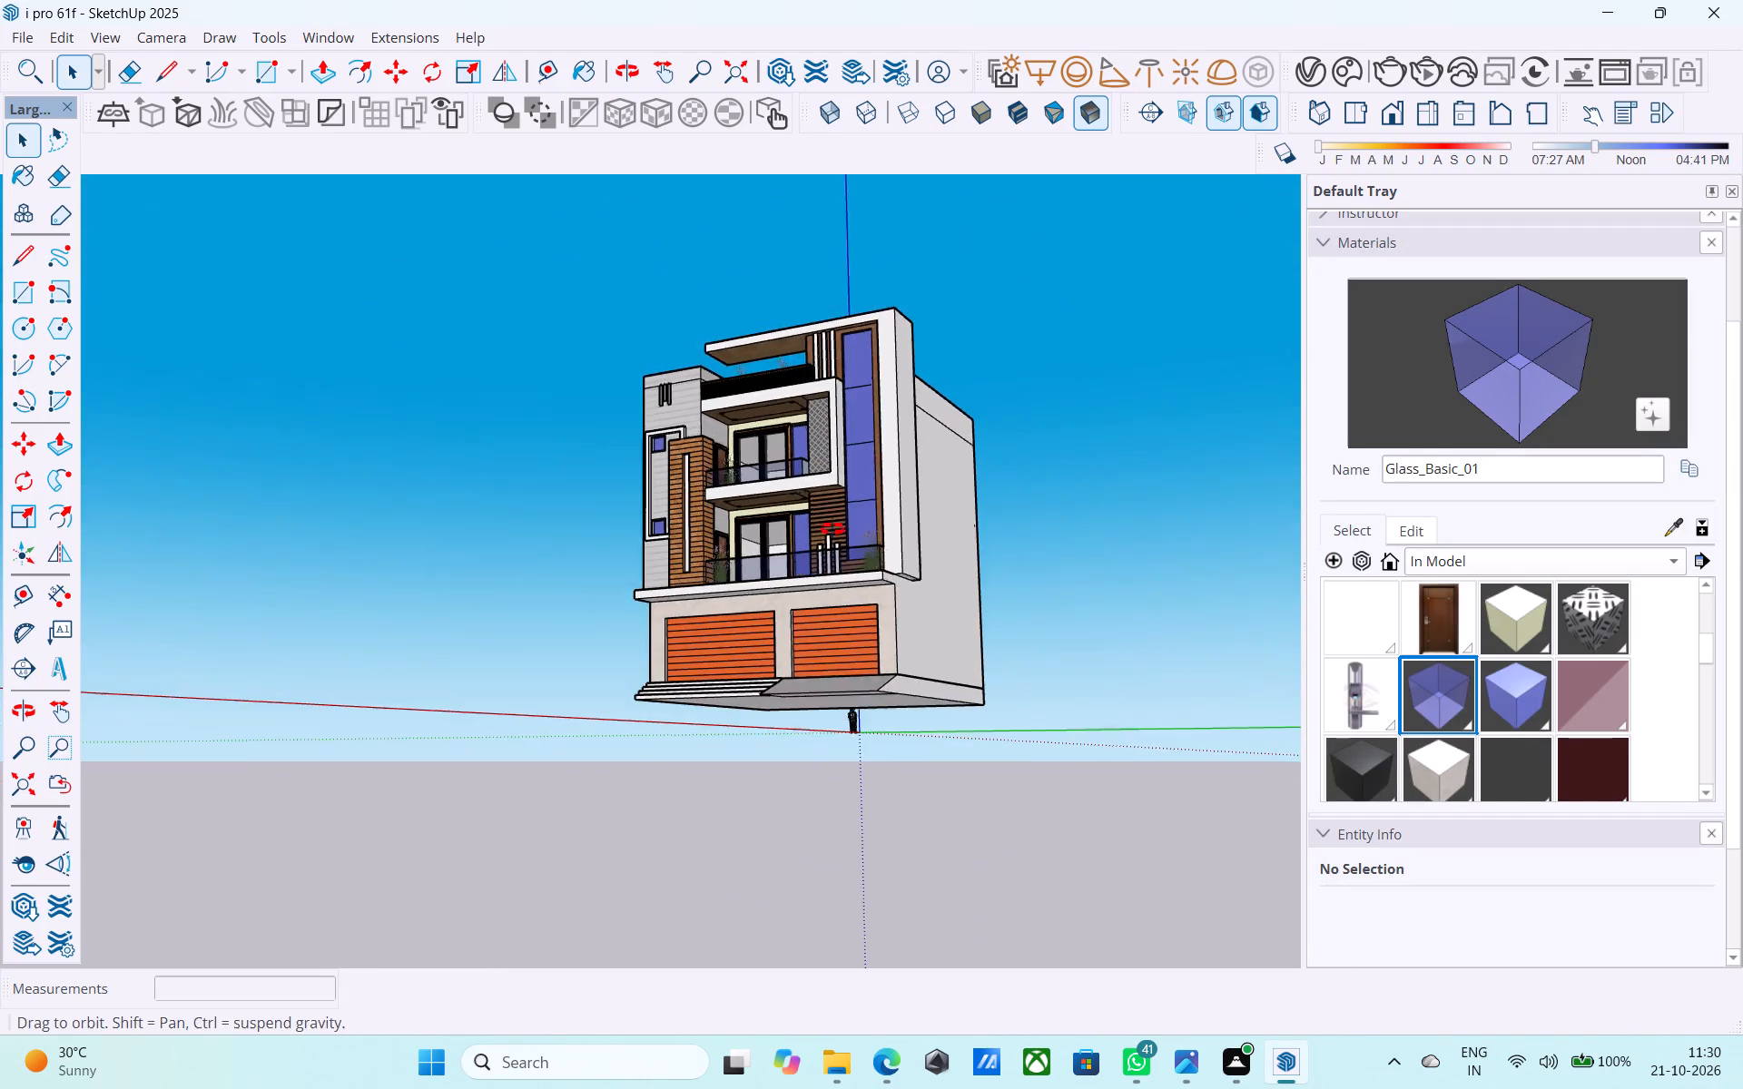
middle_click_drag(832, 529, 868, 741)
scroll(752, 482, "up", 5)
scroll(745, 441, "down", 3)
middle_click_drag(727, 617, 924, 456)
scroll(889, 366, "up", 2)
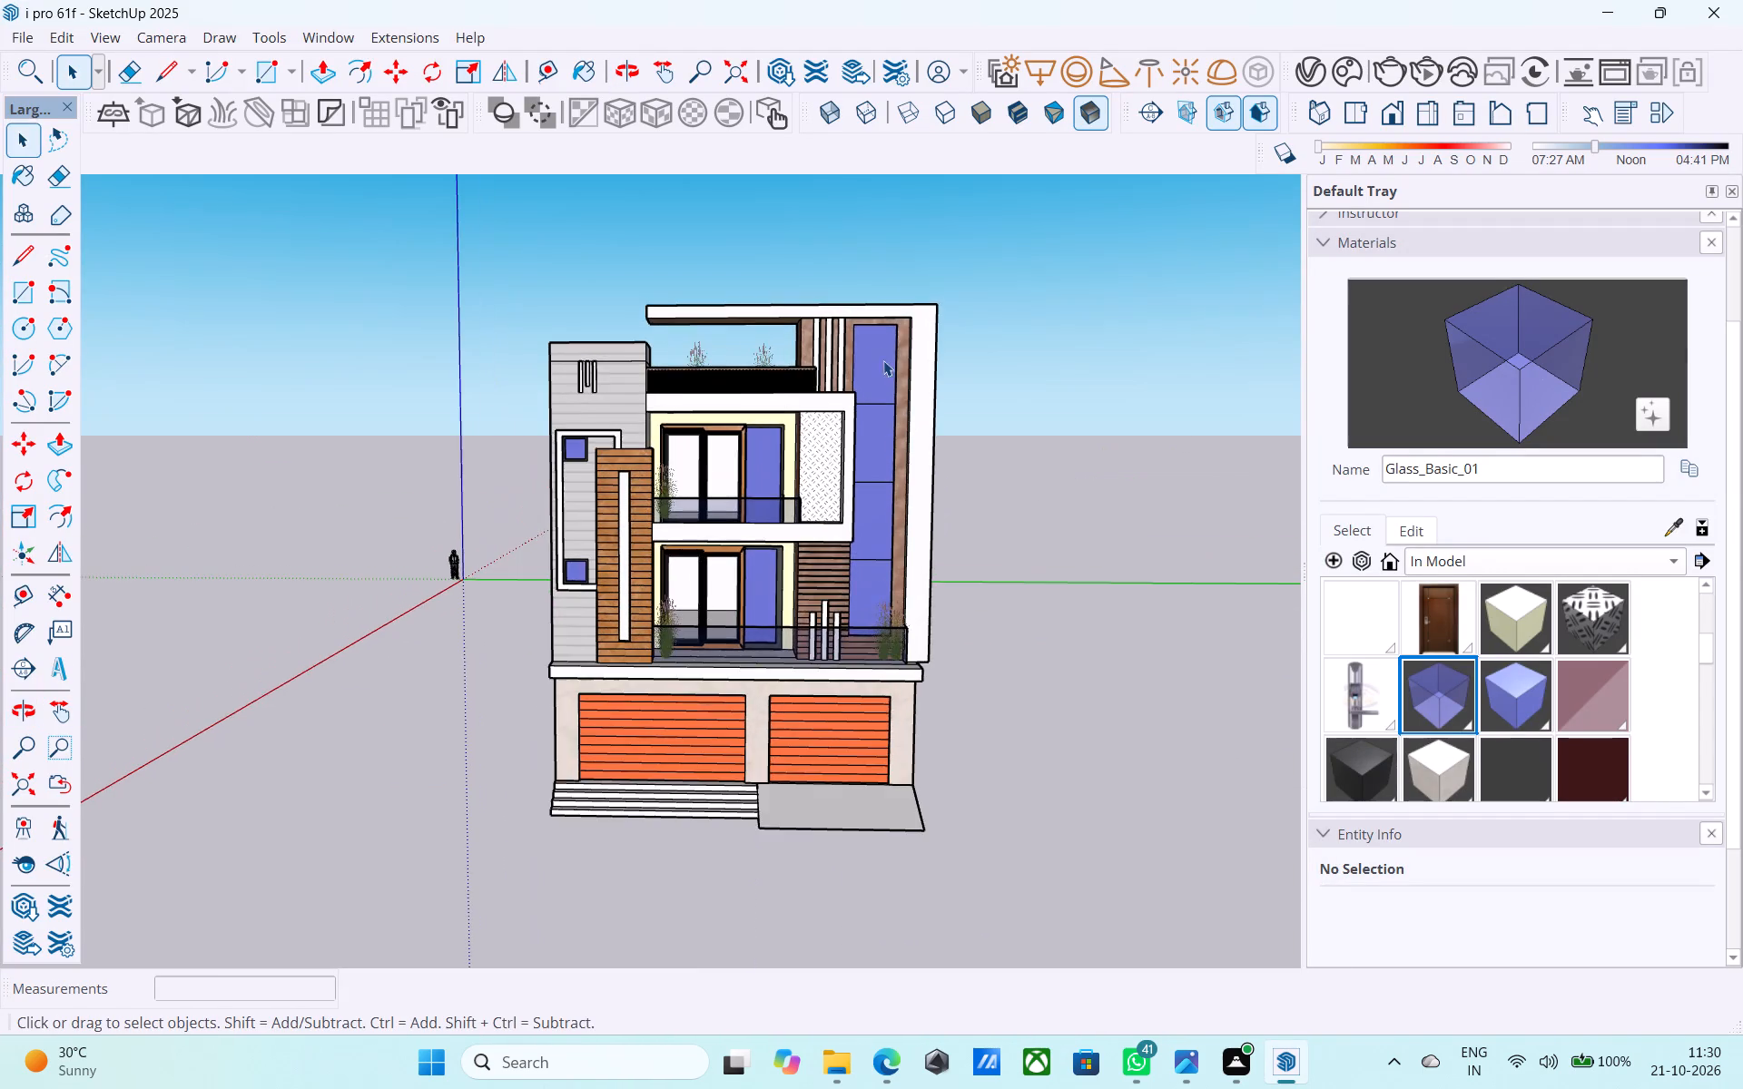
middle_click_drag(882, 360, 1069, 455)
middle_click_drag(890, 527, 541, 476)
middle_click_drag(826, 478, 646, 473)
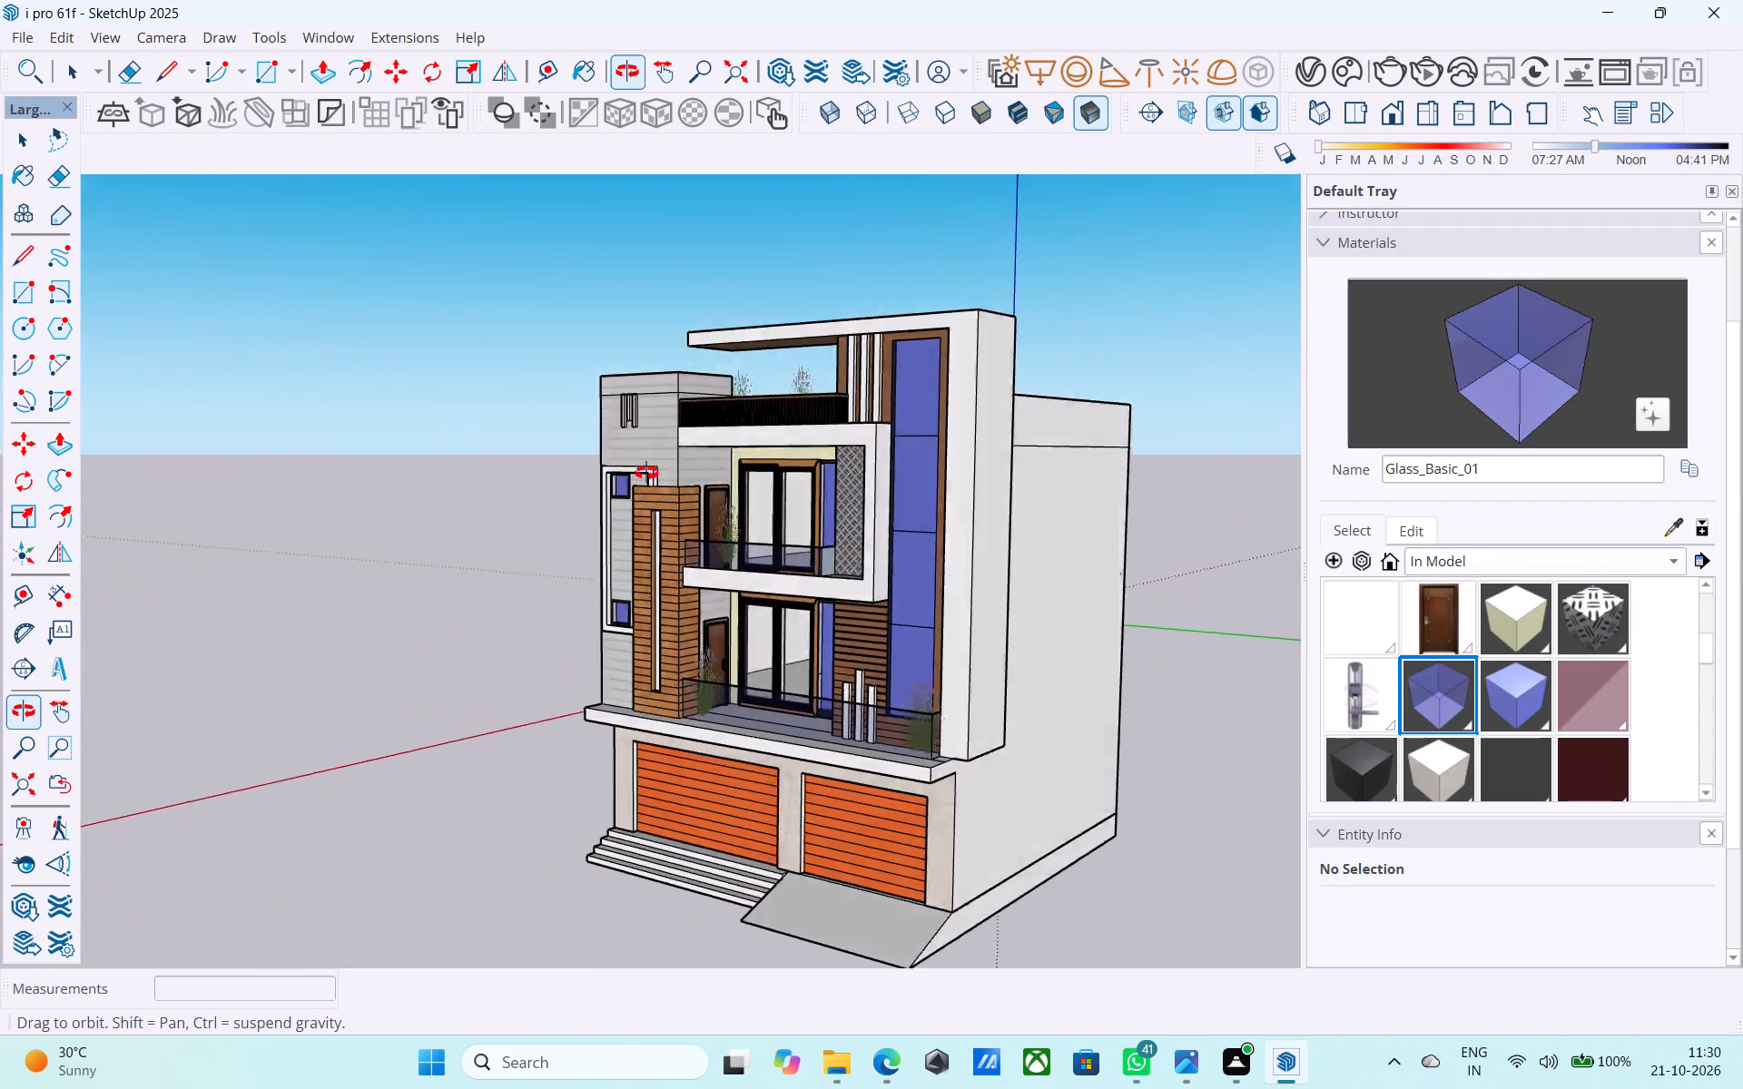
middle_click_drag(646, 473, 996, 555)
middle_click_drag(816, 558, 1115, 525)
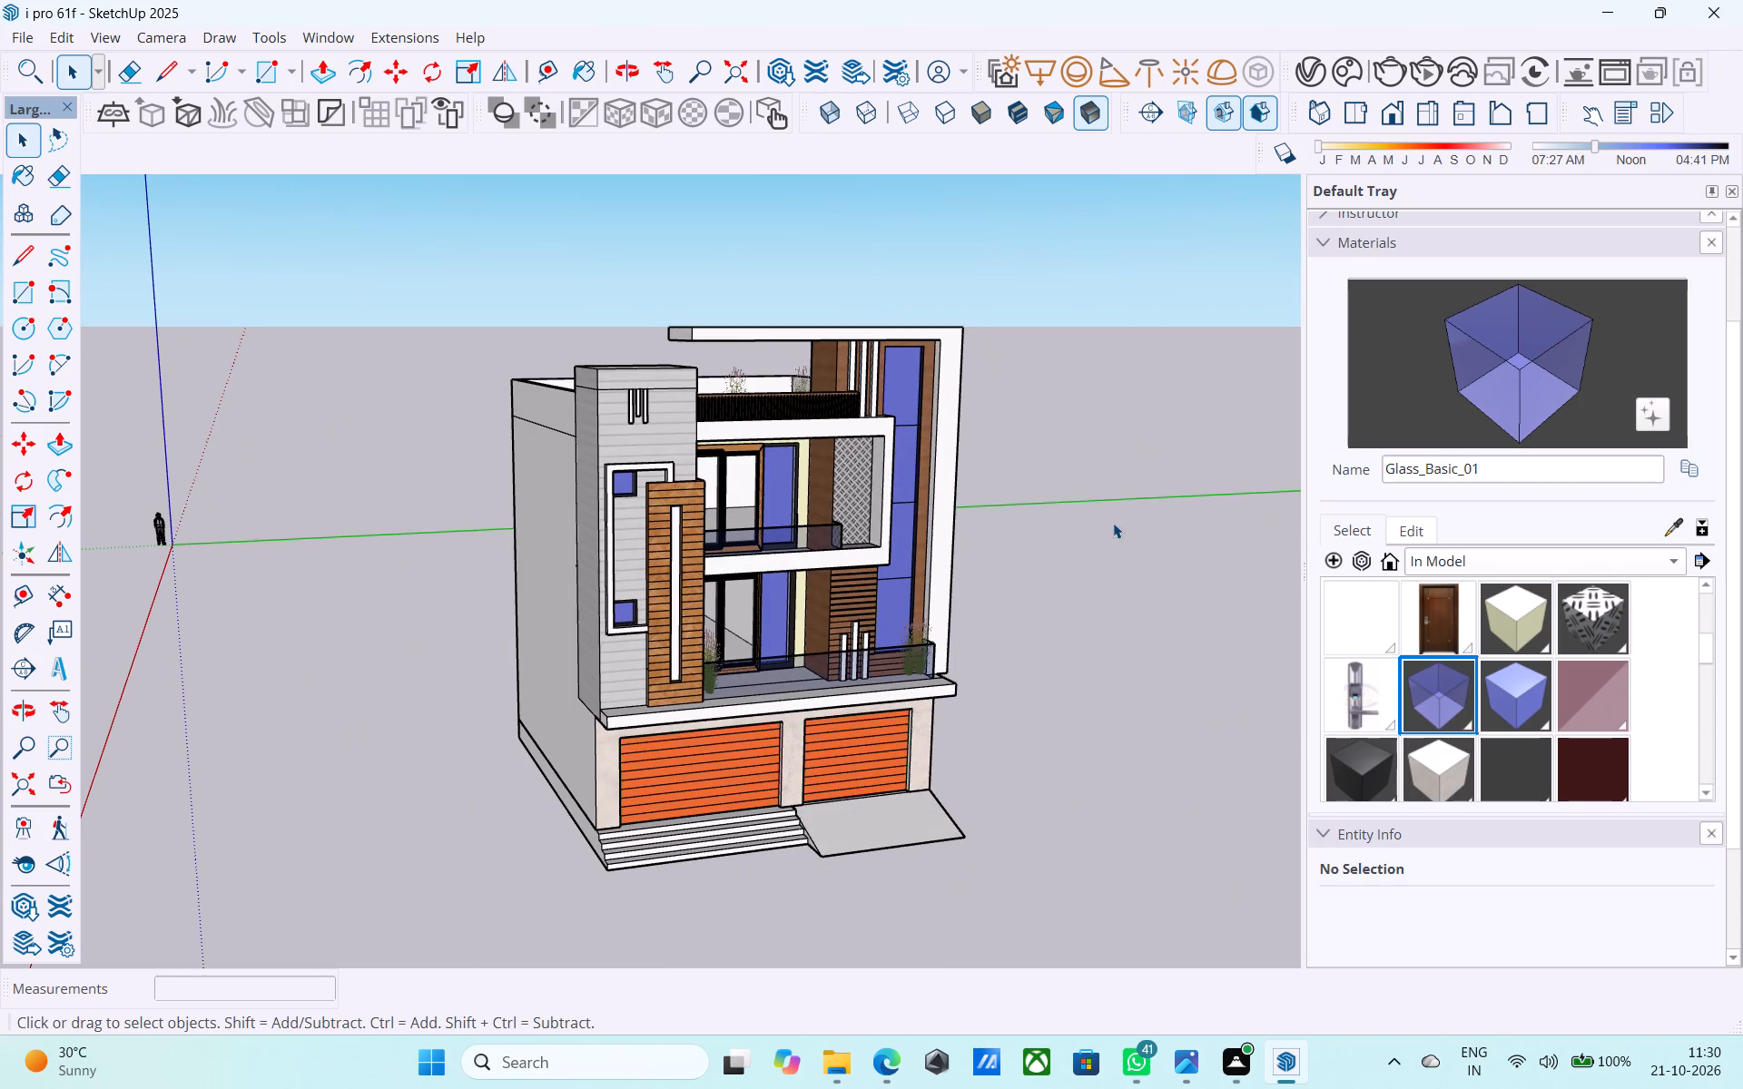